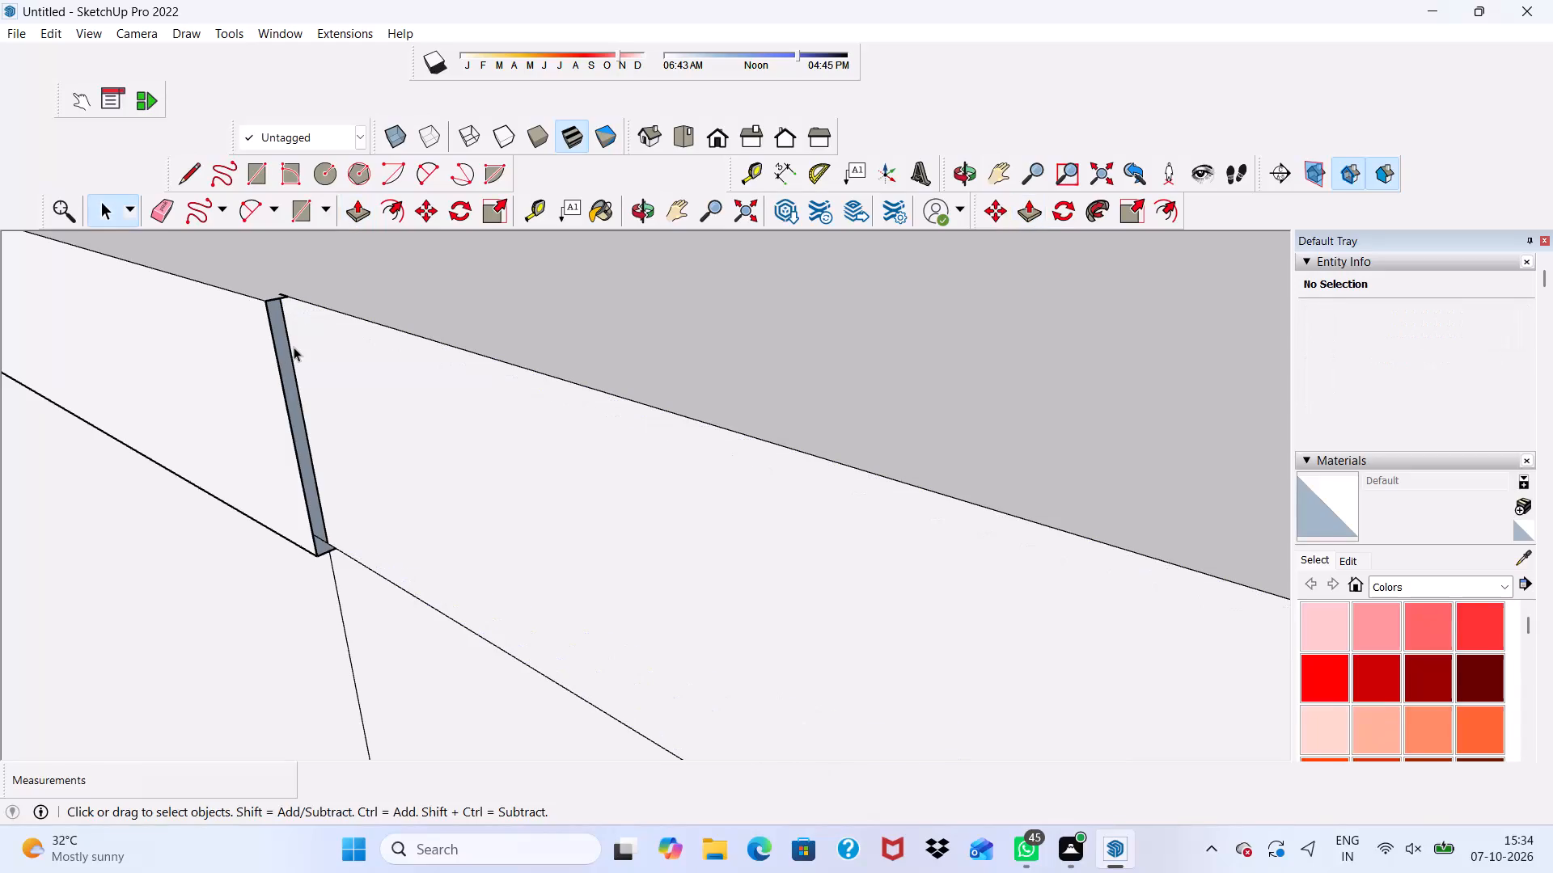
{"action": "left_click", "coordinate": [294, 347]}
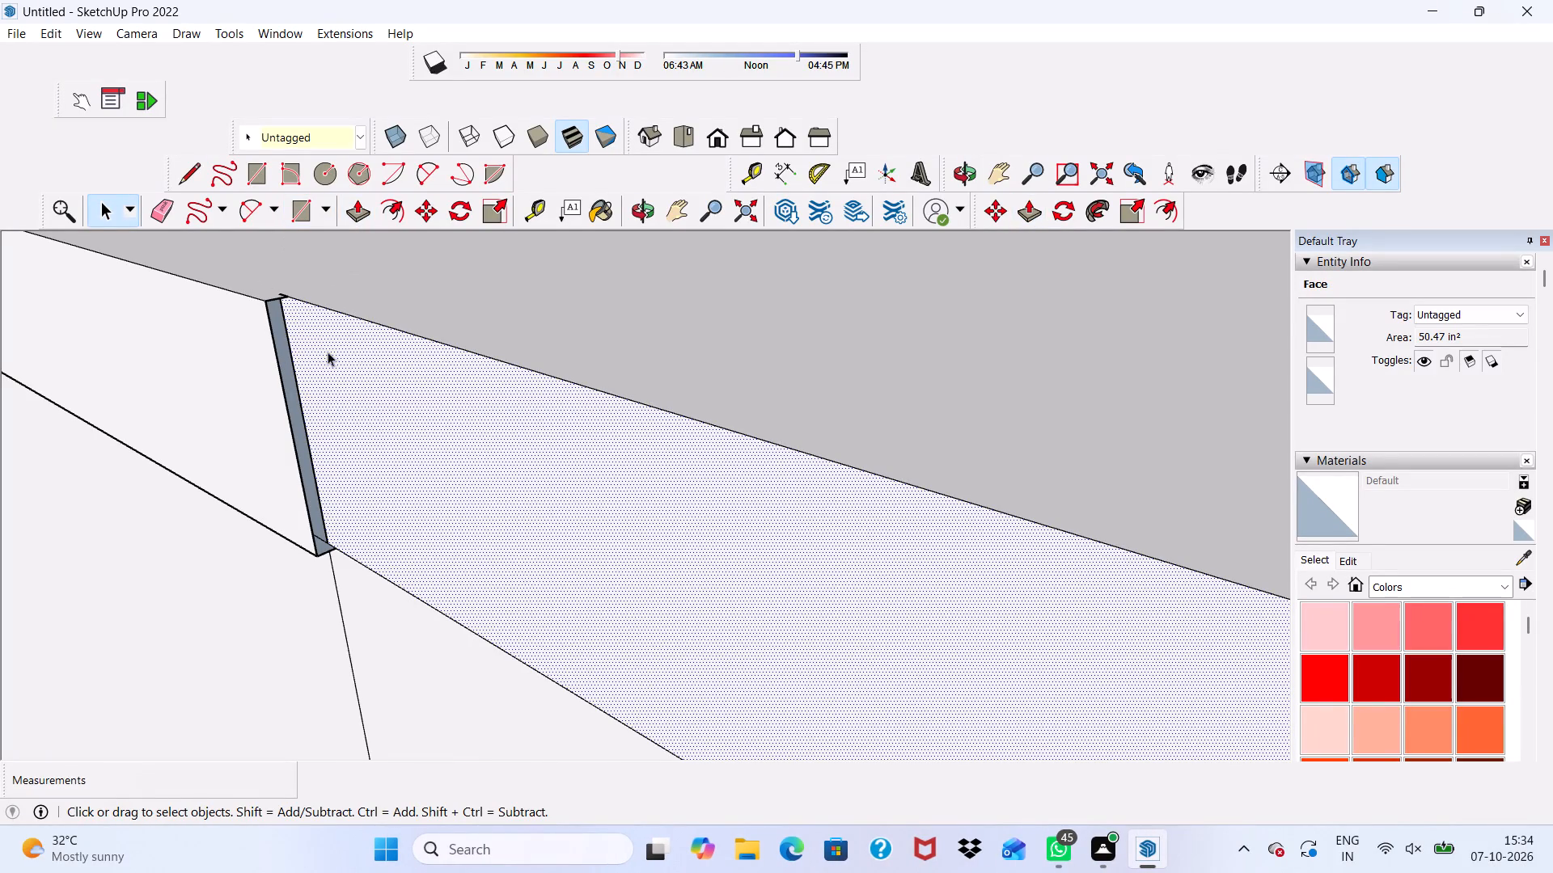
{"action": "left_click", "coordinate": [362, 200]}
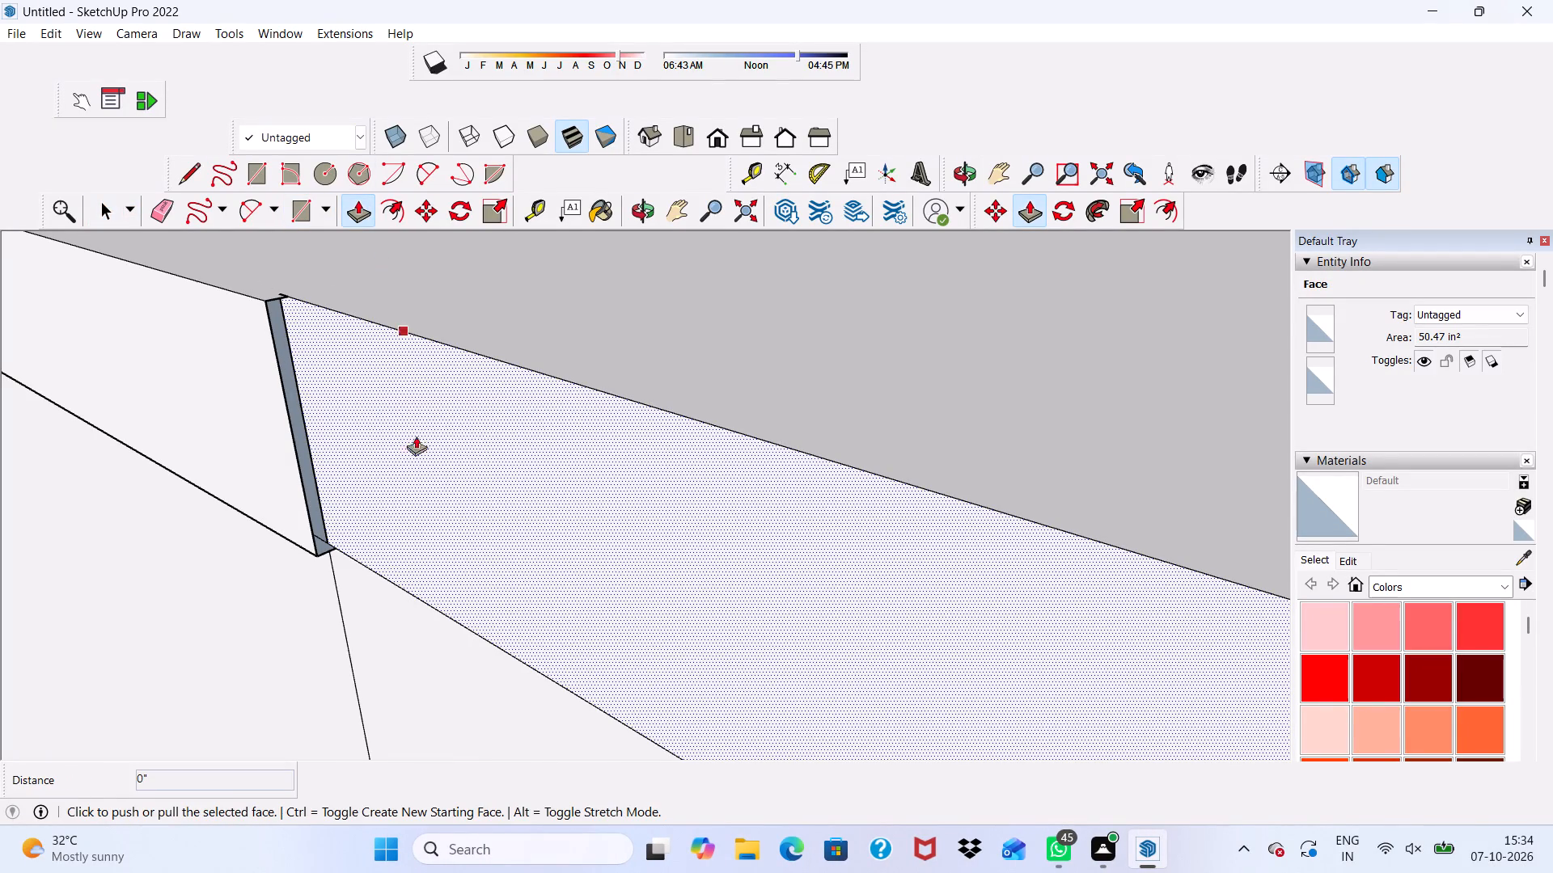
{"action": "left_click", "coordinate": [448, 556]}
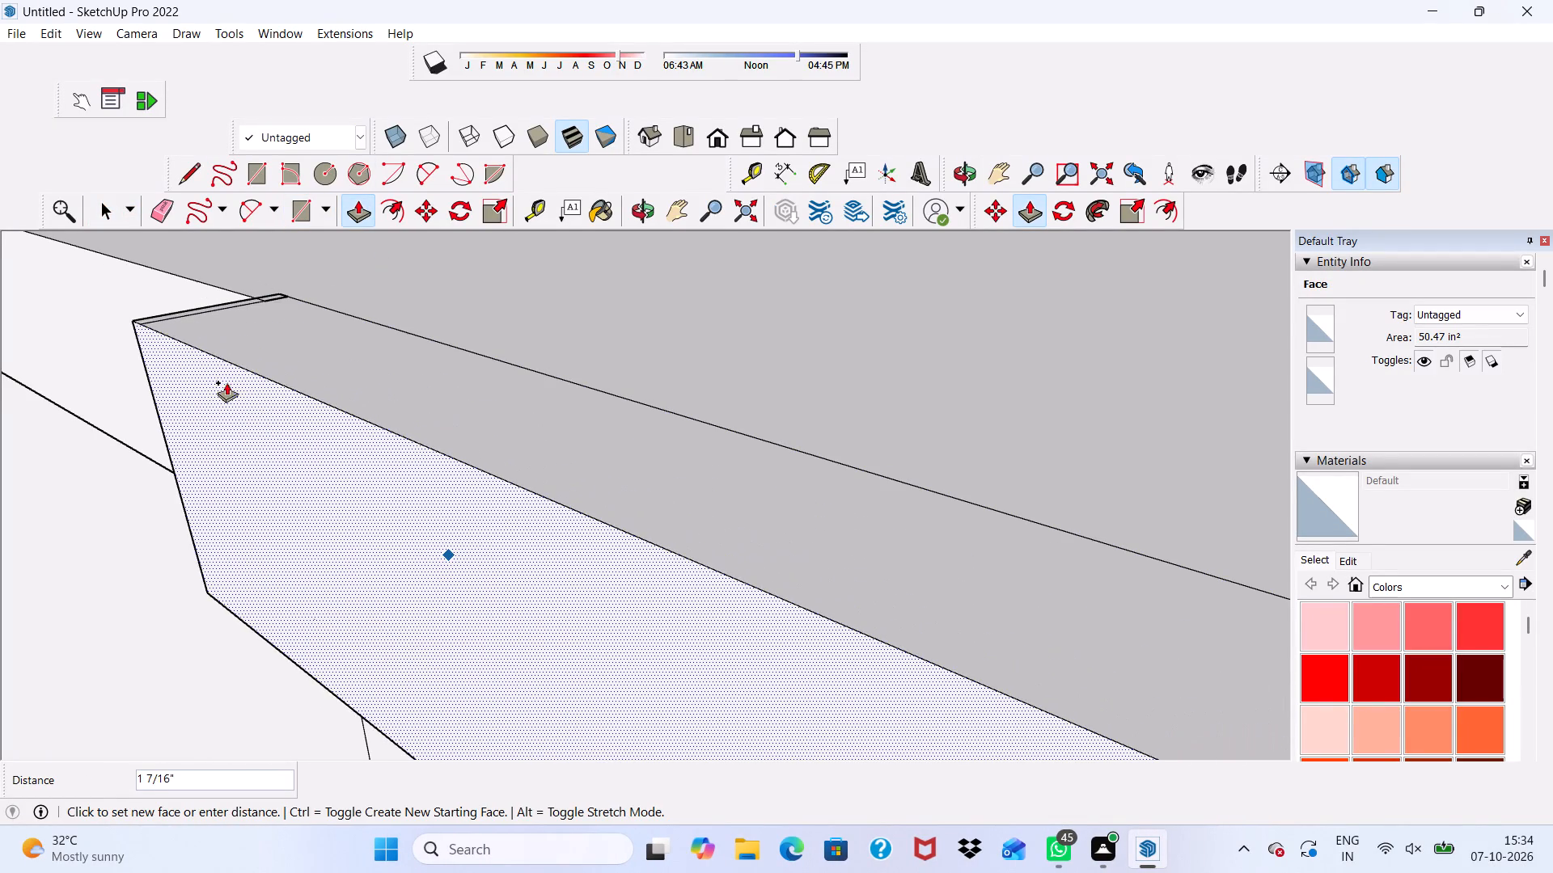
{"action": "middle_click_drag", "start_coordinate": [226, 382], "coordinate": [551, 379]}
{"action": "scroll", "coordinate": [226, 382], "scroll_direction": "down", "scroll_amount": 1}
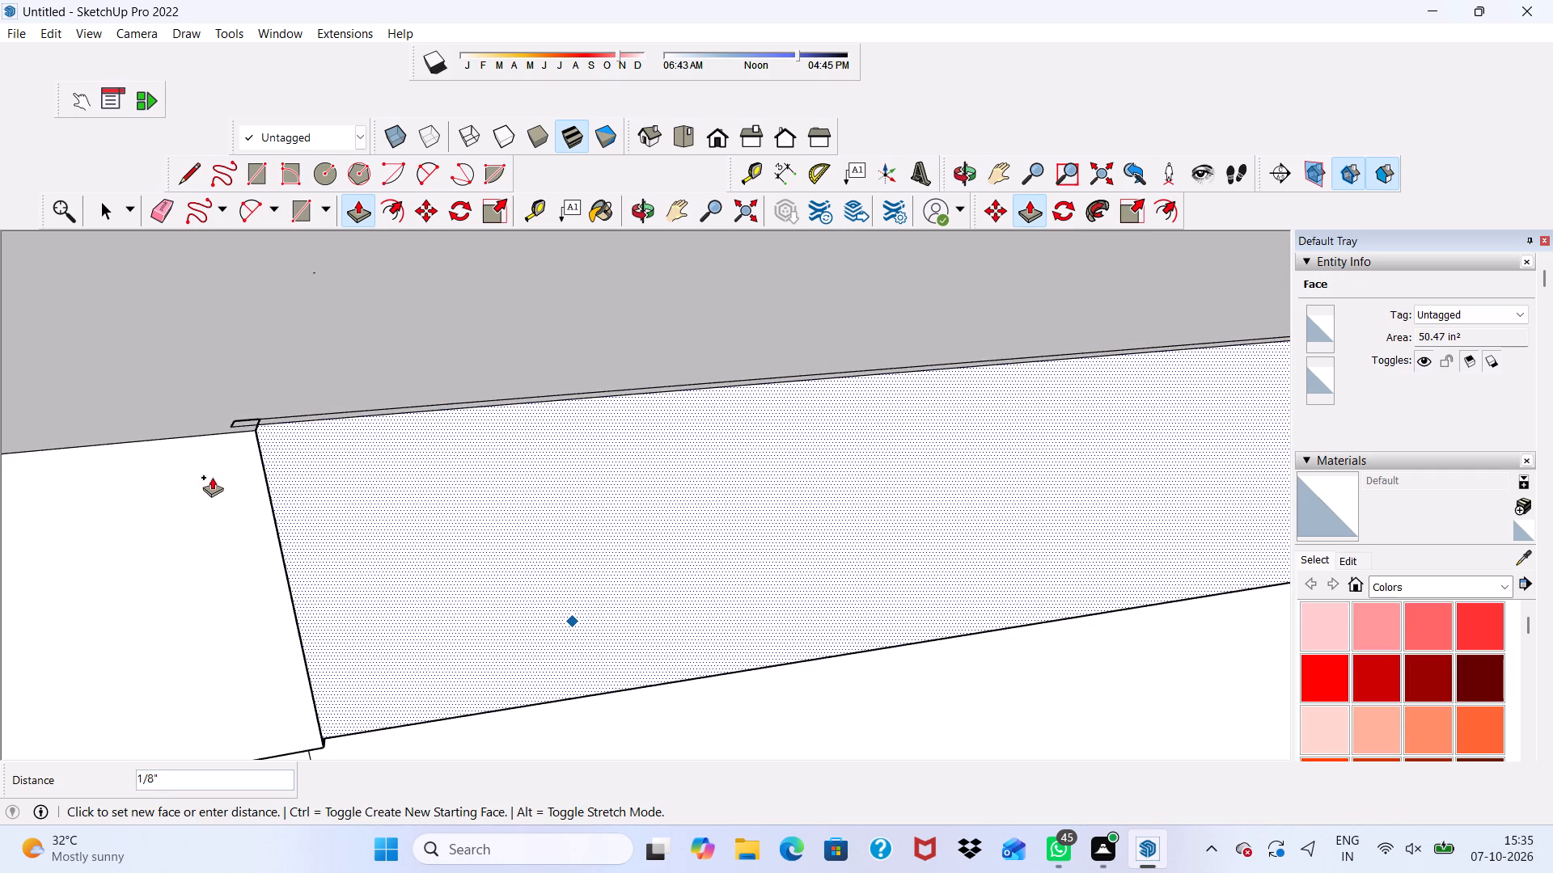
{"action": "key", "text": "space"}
Push/Pull the narrow blue-grey vertical end face of the front band by about 3/16".
{"action": "scroll", "coordinate": [301, 490], "scroll_direction": "down", "scroll_amount": 3}
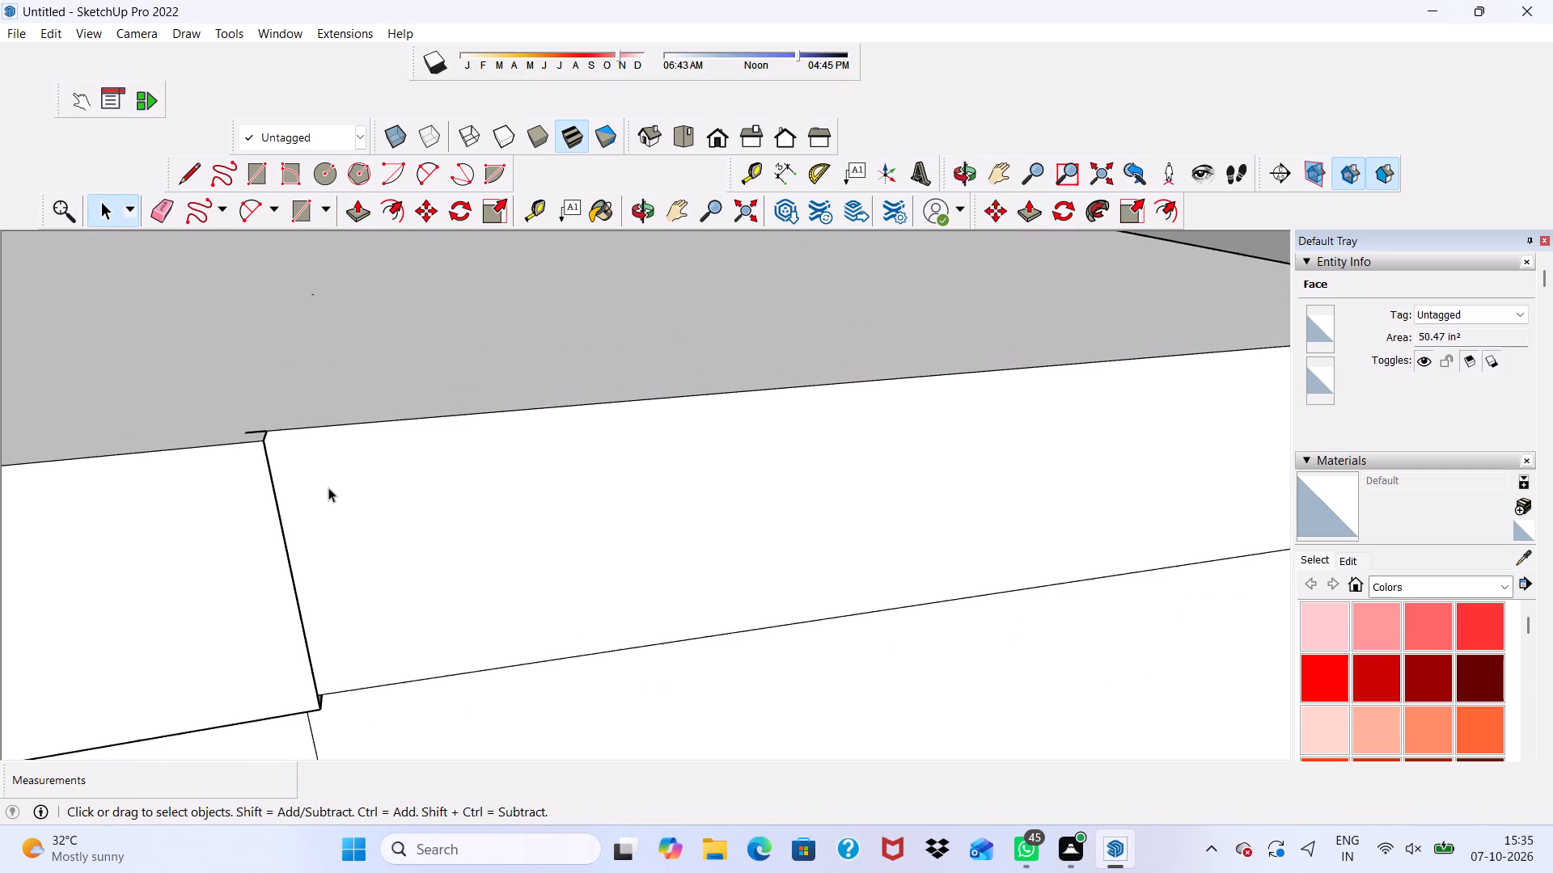
{"action": "scroll", "coordinate": [328, 487], "scroll_direction": "down", "scroll_amount": 1}
{"action": "middle_click_drag", "start_coordinate": [331, 487], "coordinate": [0, 466]}
{"action": "scroll", "coordinate": [379, 444], "scroll_direction": "up", "scroll_amount": 11}
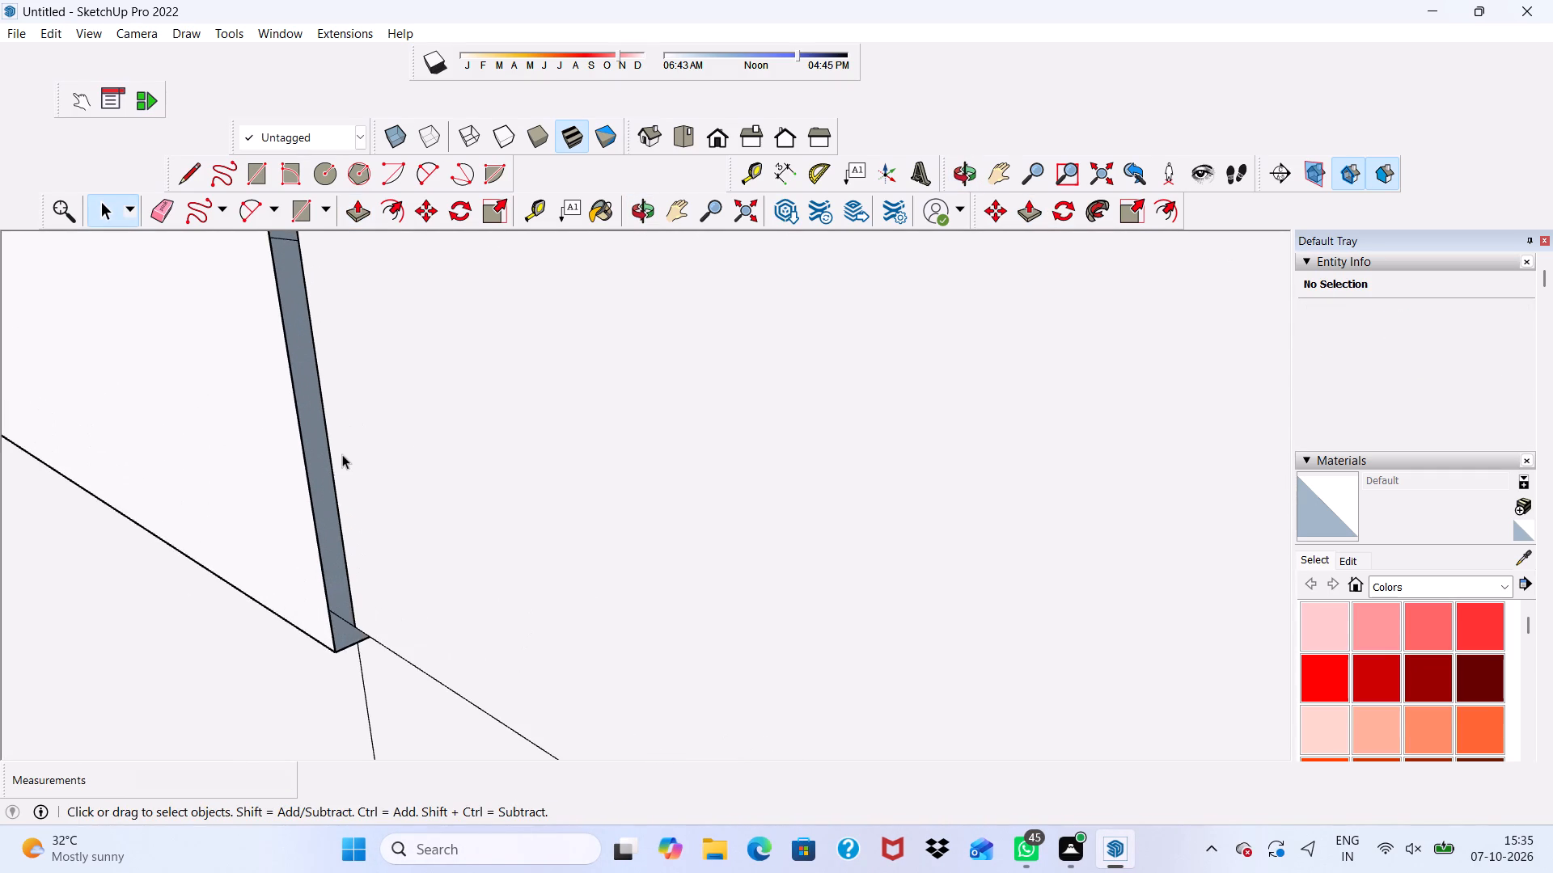
{"action": "scroll", "coordinate": [342, 454], "scroll_direction": "up", "scroll_amount": 4}
{"action": "left_click", "coordinate": [309, 439]}
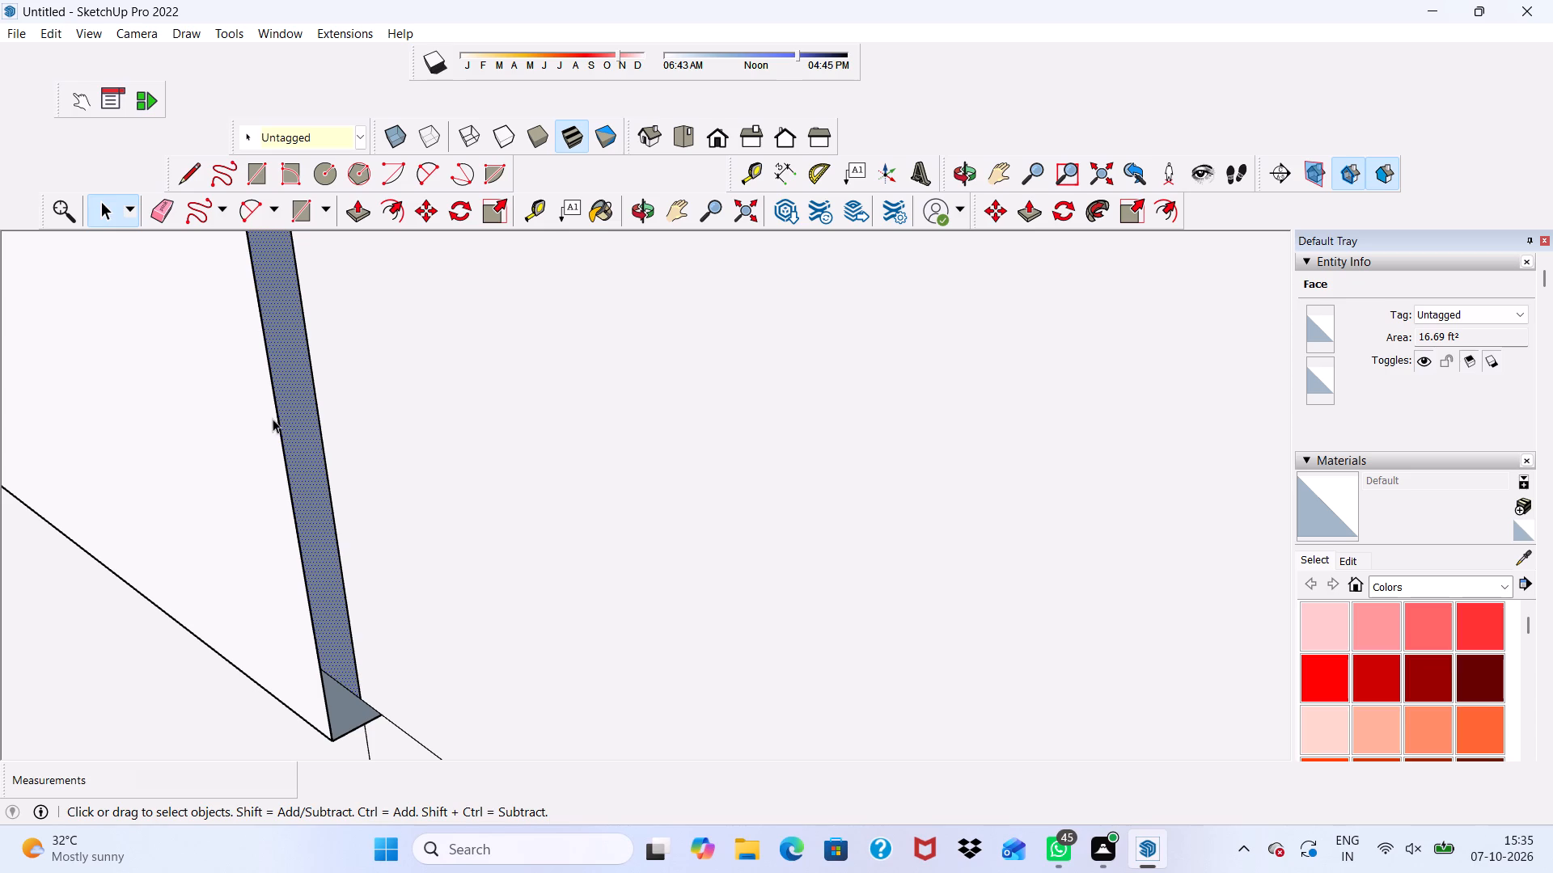
{"action": "left_click", "coordinate": [347, 212]}
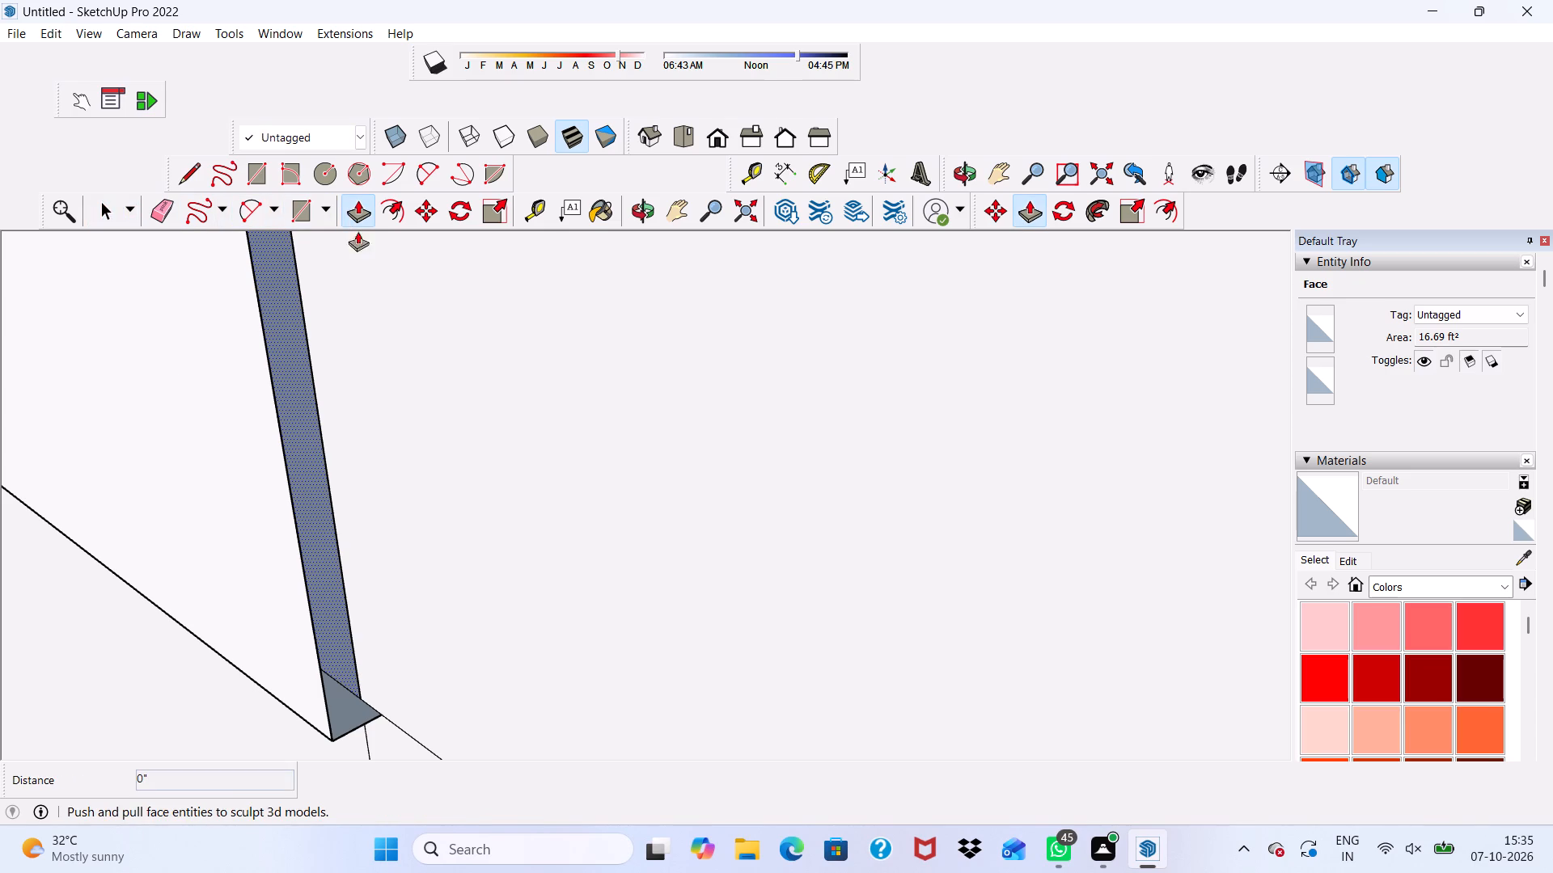
{"action": "left_click", "coordinate": [324, 478]}
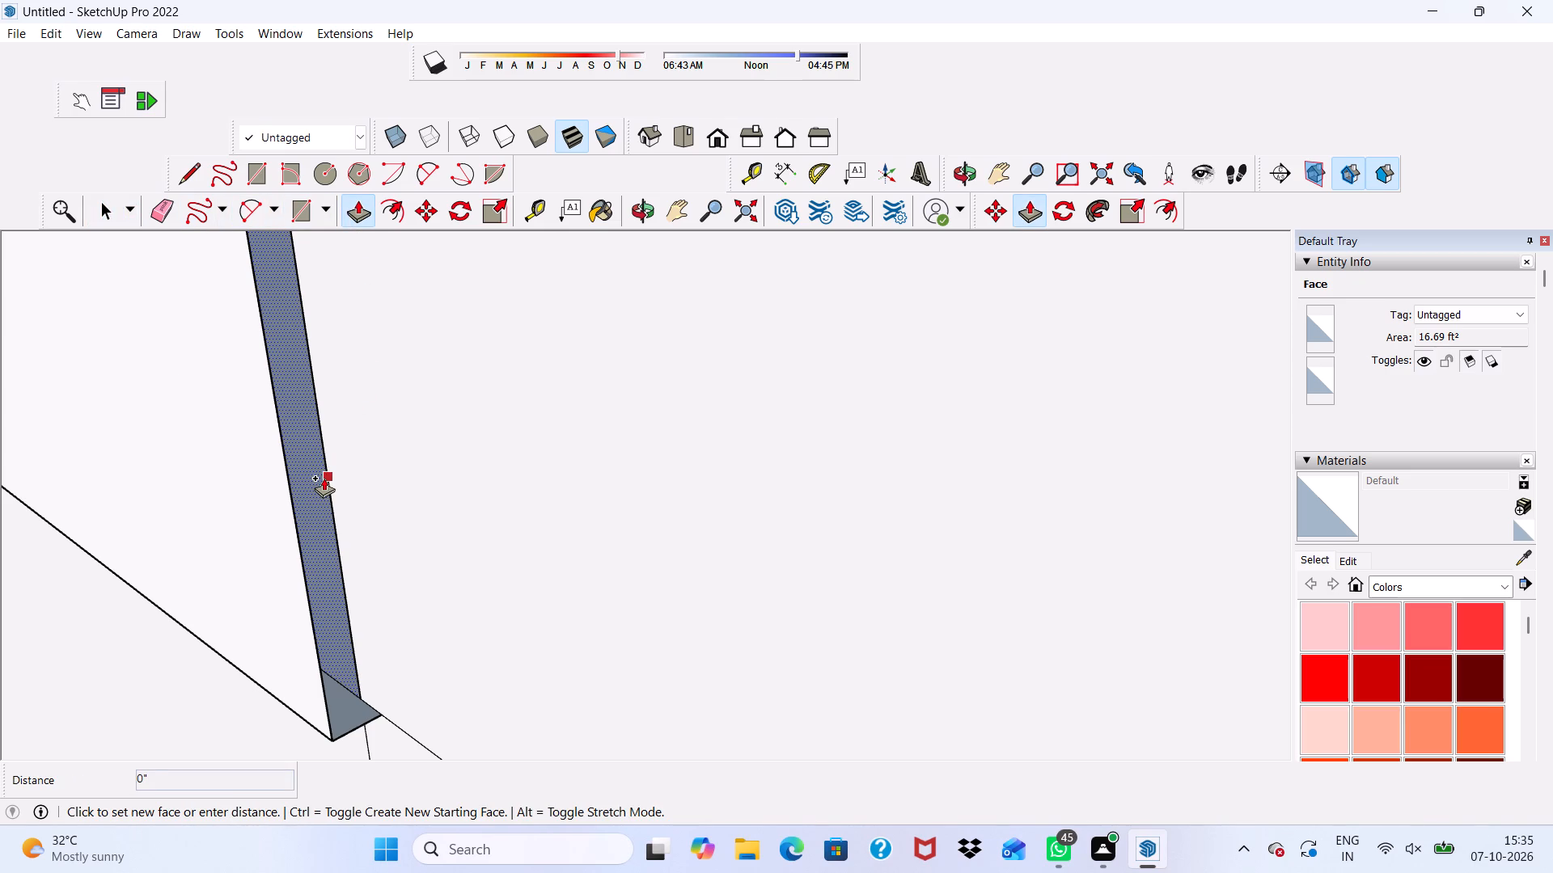
{"action": "left_click", "coordinate": [293, 519]}
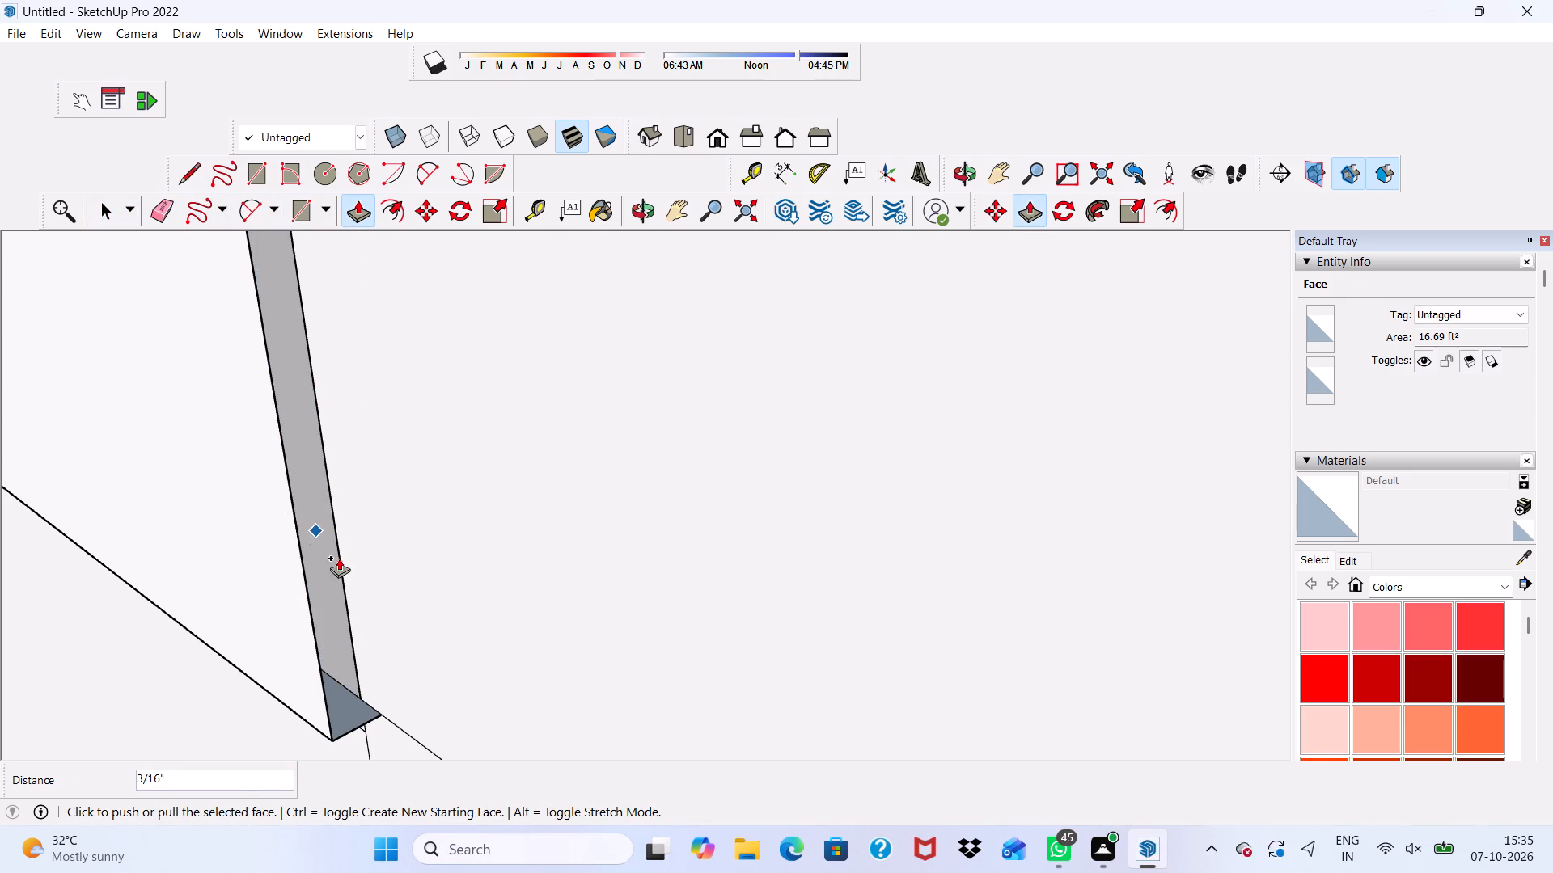
{"action": "scroll", "coordinate": [346, 694], "scroll_direction": "up", "scroll_amount": 4}
{"action": "left_click", "coordinate": [351, 723]}
{"action": "key", "text": "space"}
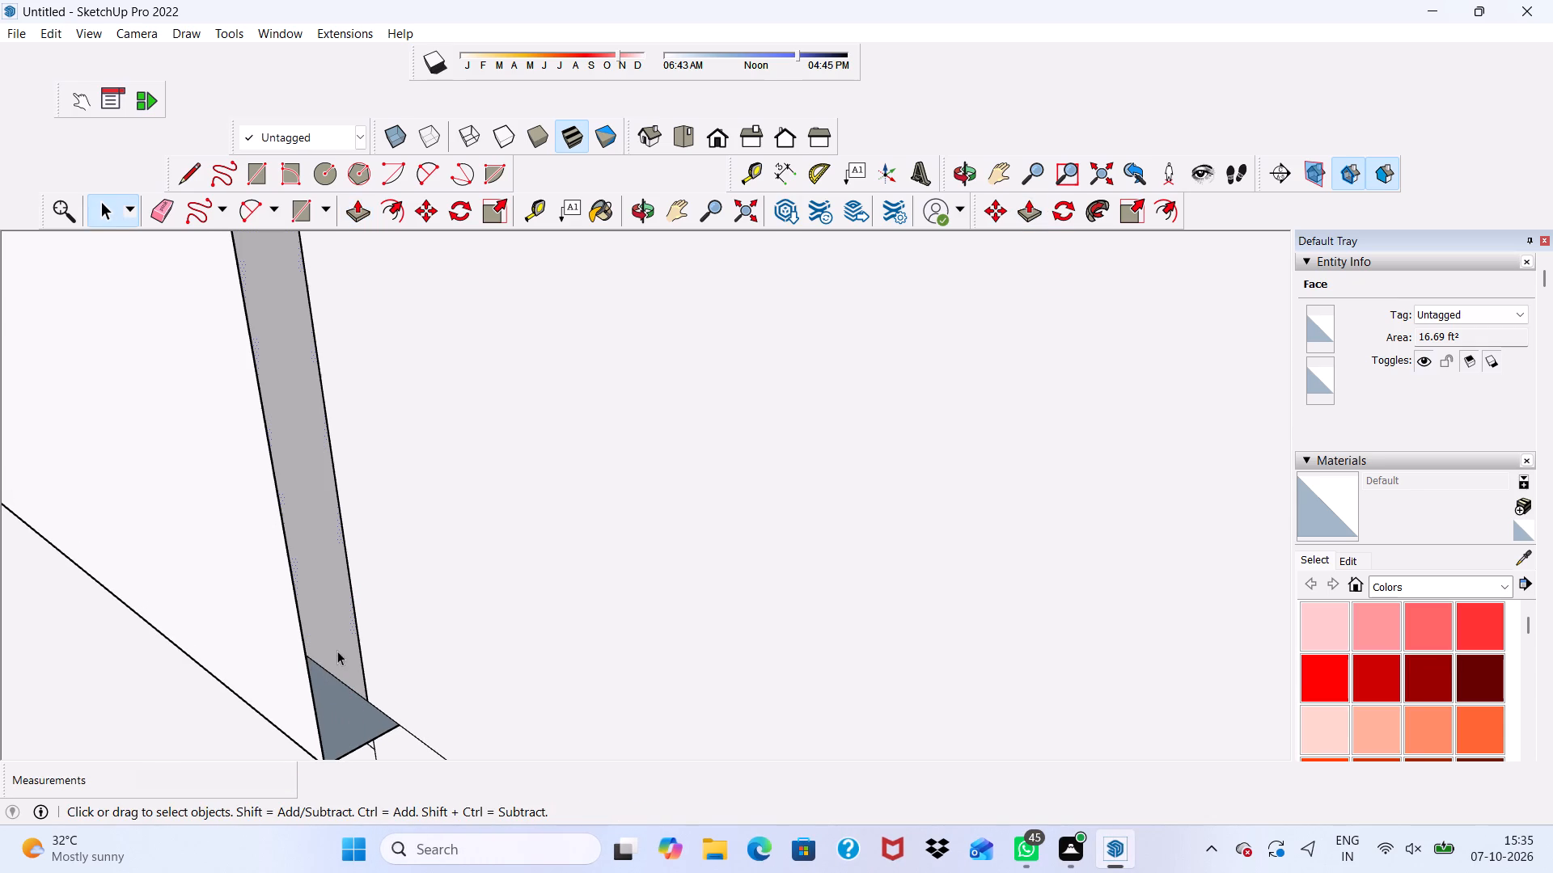
Push/Pull the small triangular underside face at the band's end by 3" to the endpoint at the band's top edge.
{"action": "left_click", "coordinate": [329, 734]}
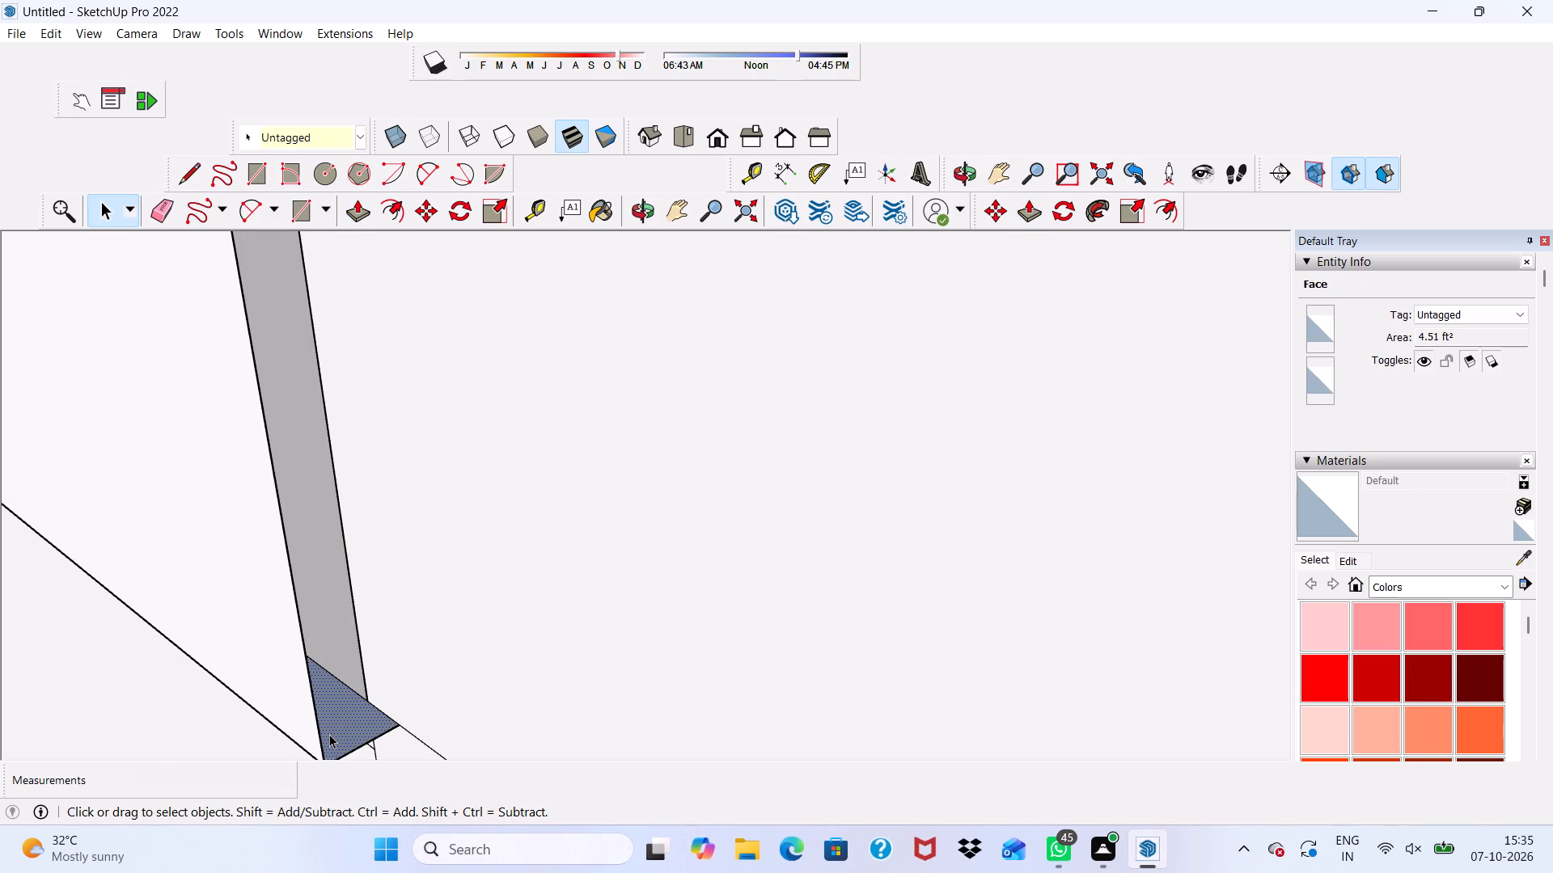
{"action": "left_click", "coordinate": [355, 209]}
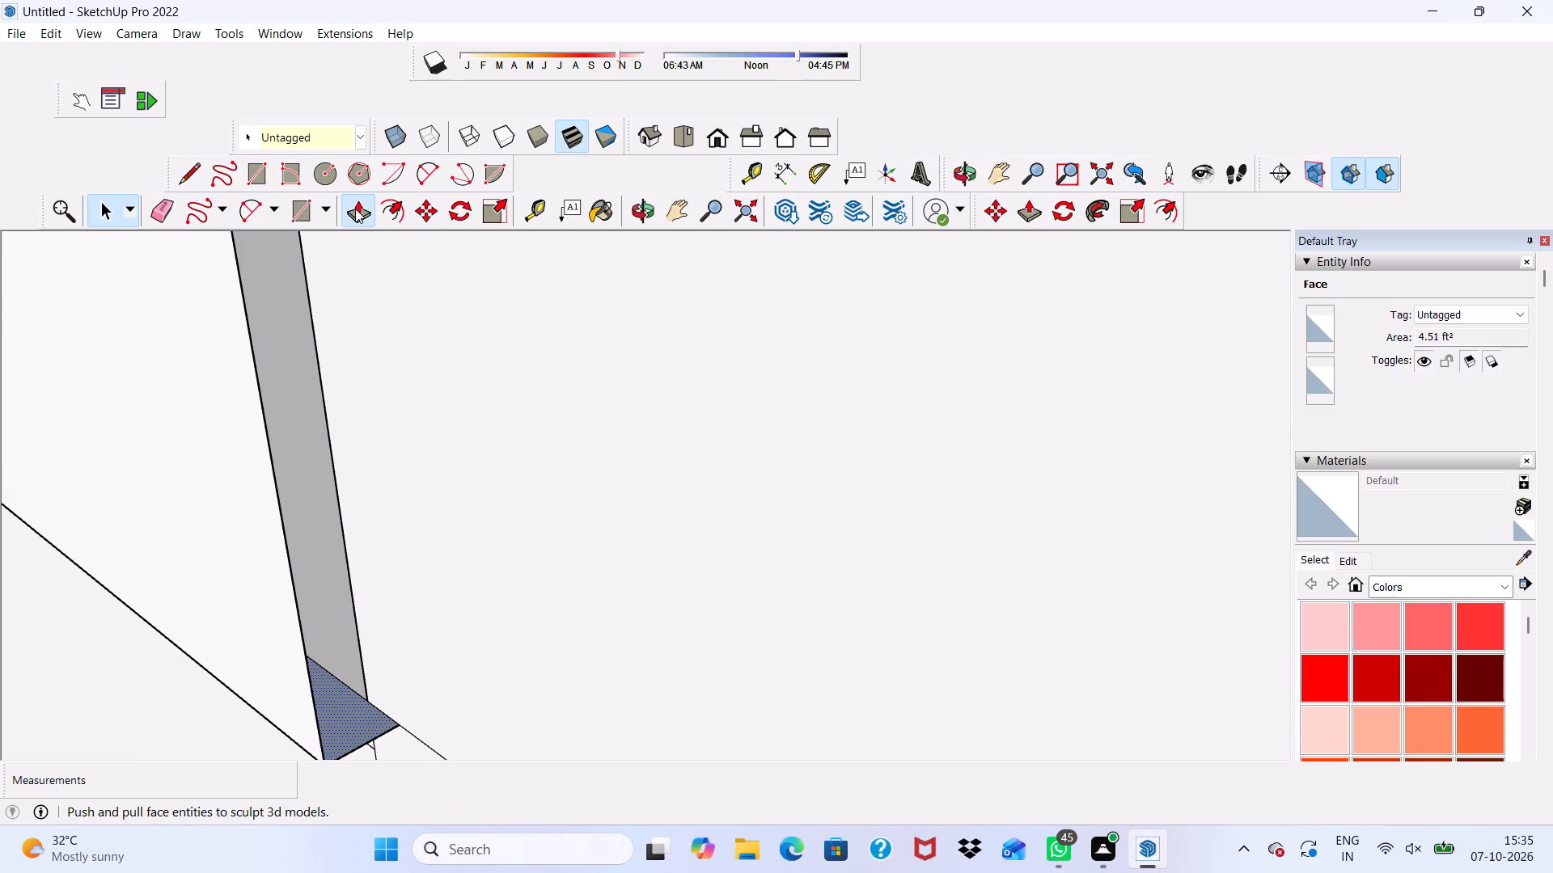
{"action": "left_click", "coordinate": [354, 715]}
{"action": "scroll", "coordinate": [323, 615], "scroll_direction": "down", "scroll_amount": 11}
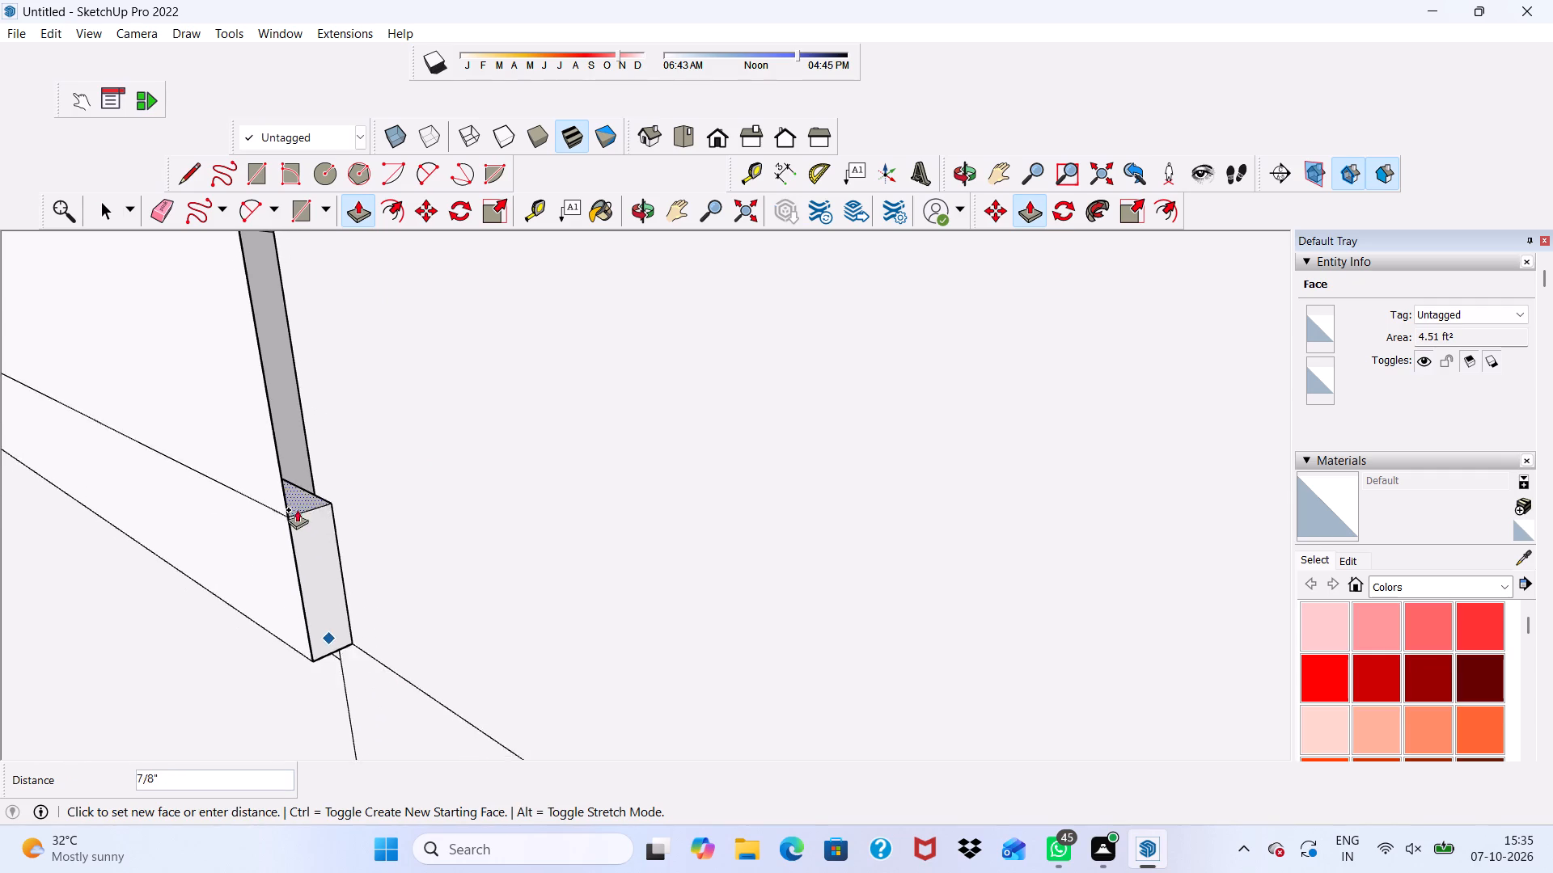
{"action": "scroll", "coordinate": [297, 509], "scroll_direction": "down", "scroll_amount": 10}
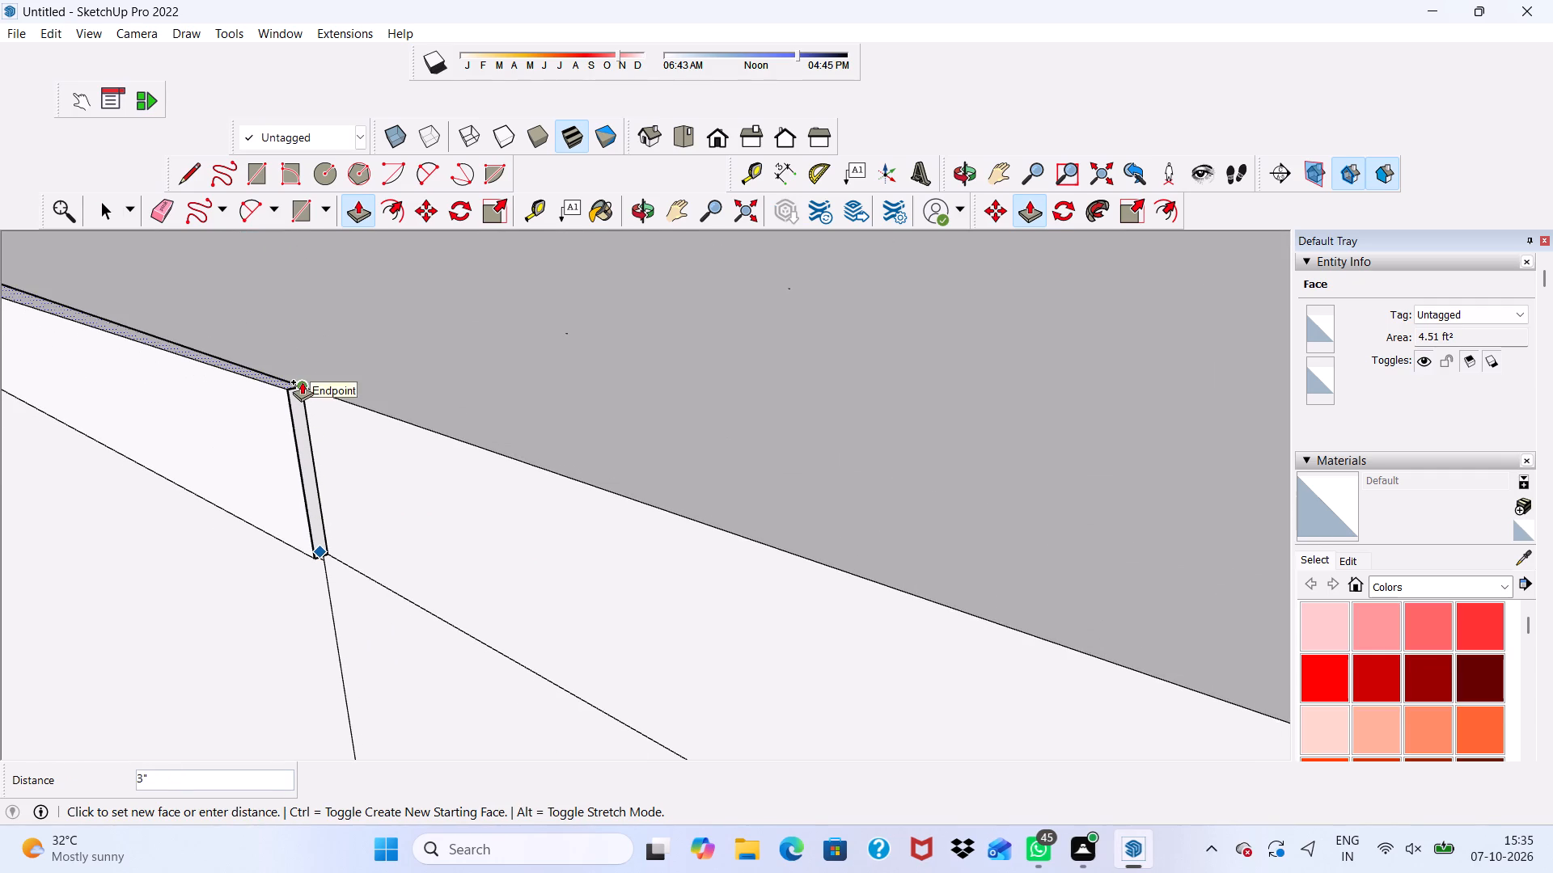
{"action": "left_click", "coordinate": [302, 382]}
Push/Pull the thin blue strip face along the top of the front band by about 1/4".
{"action": "middle_click_drag", "start_coordinate": [256, 362], "coordinate": [344, 437]}
{"action": "scroll", "coordinate": [272, 384], "scroll_direction": "down", "scroll_amount": 1}
{"action": "scroll", "coordinate": [225, 480], "scroll_direction": "up", "scroll_amount": 3}
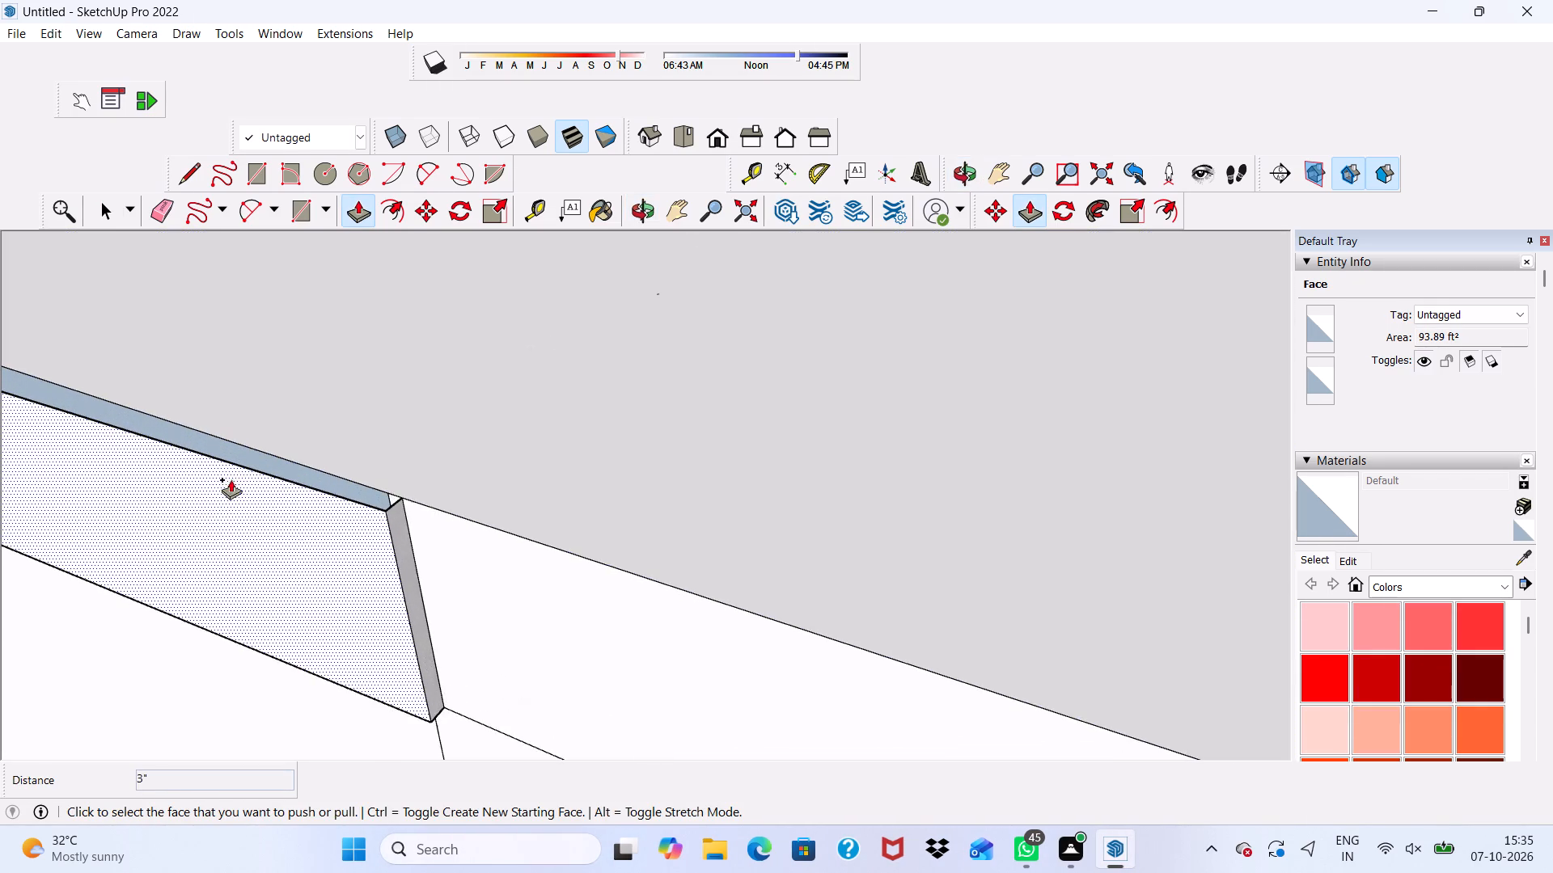
{"action": "scroll", "coordinate": [231, 479], "scroll_direction": "up", "scroll_amount": 5}
{"action": "left_click", "coordinate": [263, 449]}
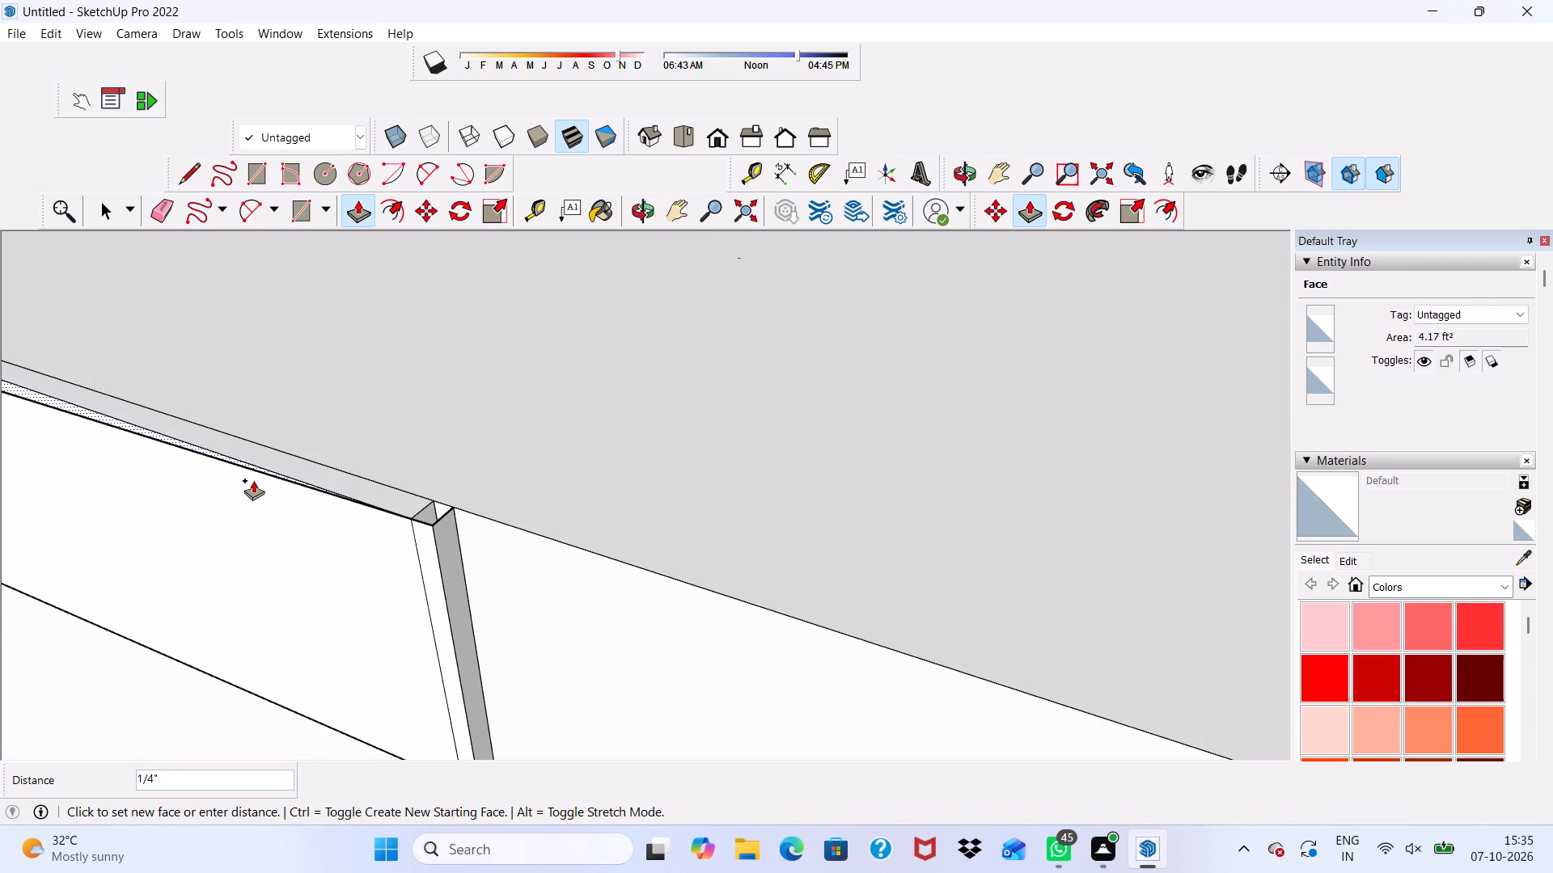
{"action": "left_click", "coordinate": [253, 480]}
Push/Pull the small end face at the front band's end outward by about 3/16".
{"action": "scroll", "coordinate": [253, 480], "scroll_direction": "down", "scroll_amount": 2}
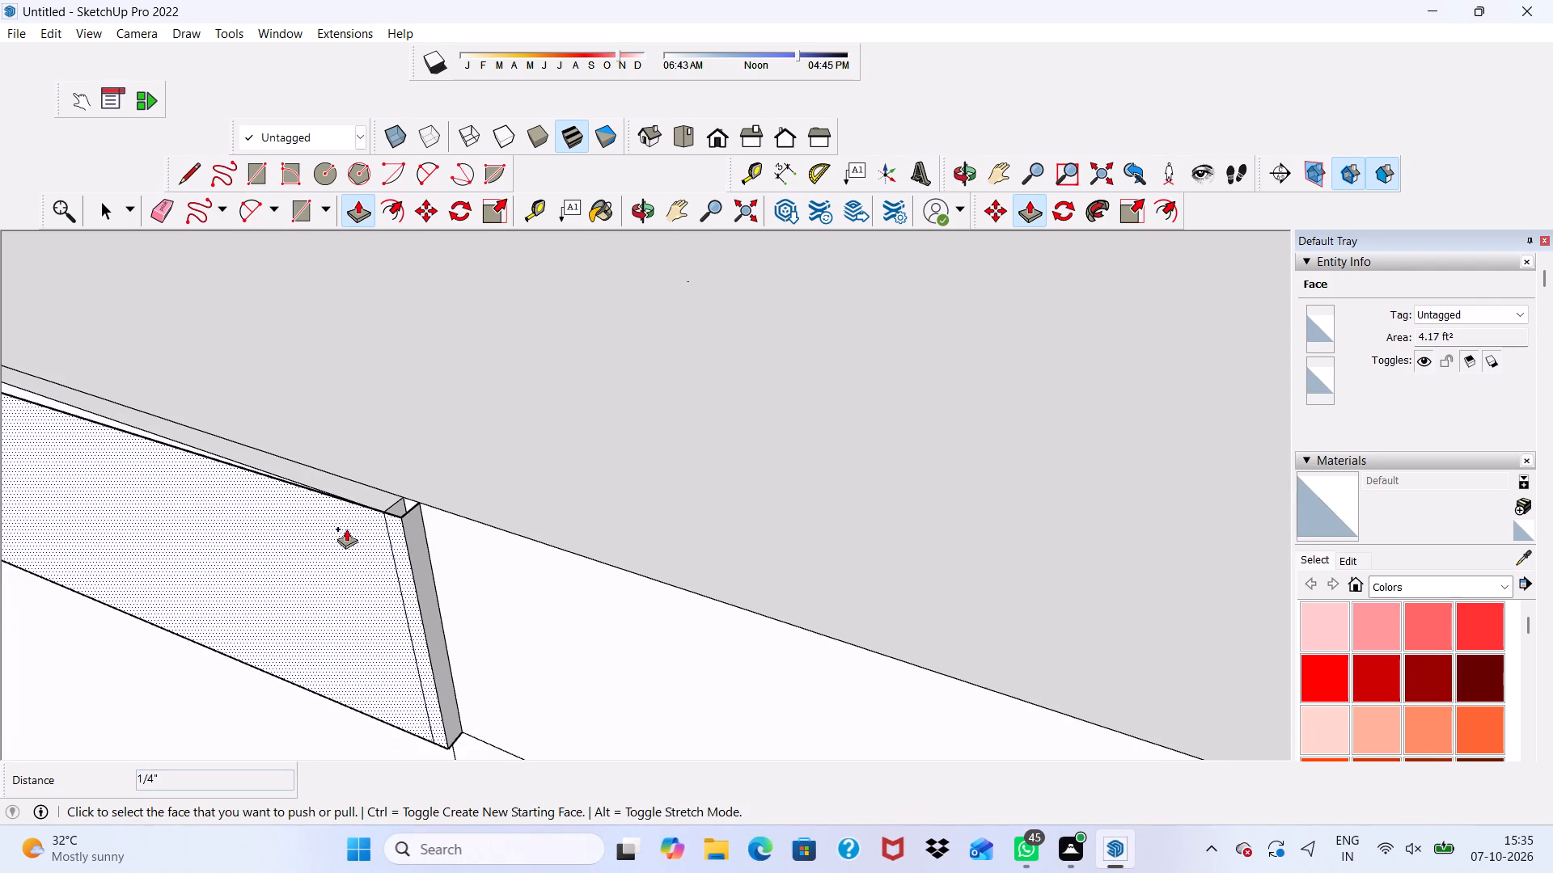
{"action": "middle_click_drag", "start_coordinate": [438, 576], "coordinate": [387, 570]}
{"action": "scroll", "coordinate": [376, 459], "scroll_direction": "up", "scroll_amount": 4}
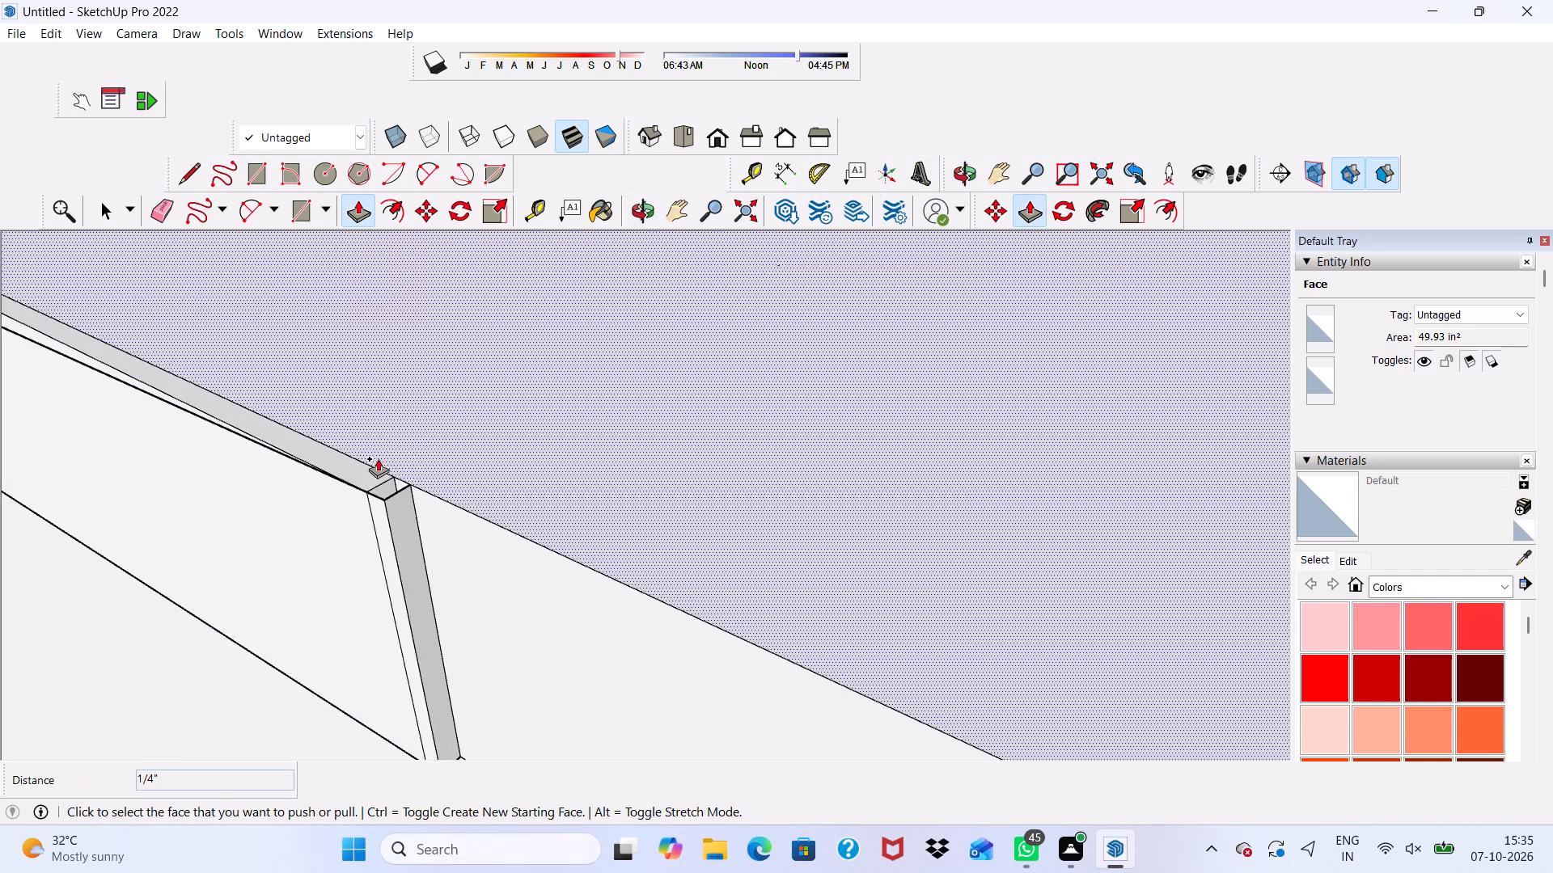
{"action": "scroll", "coordinate": [391, 476], "scroll_direction": "up", "scroll_amount": 4}
{"action": "left_click", "coordinate": [391, 502]}
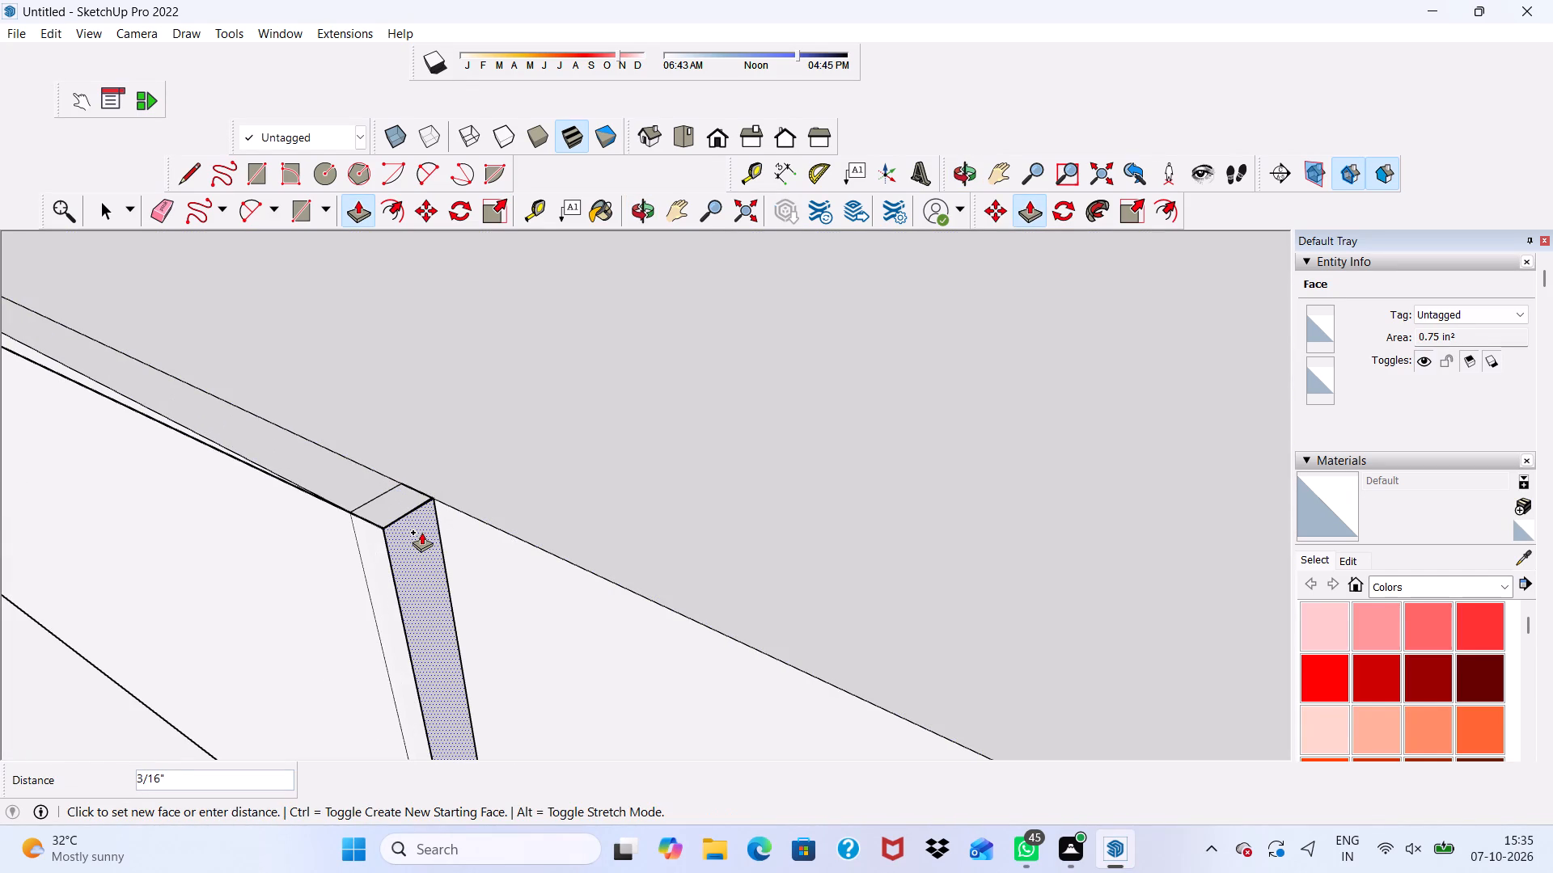
{"action": "left_click", "coordinate": [421, 532]}
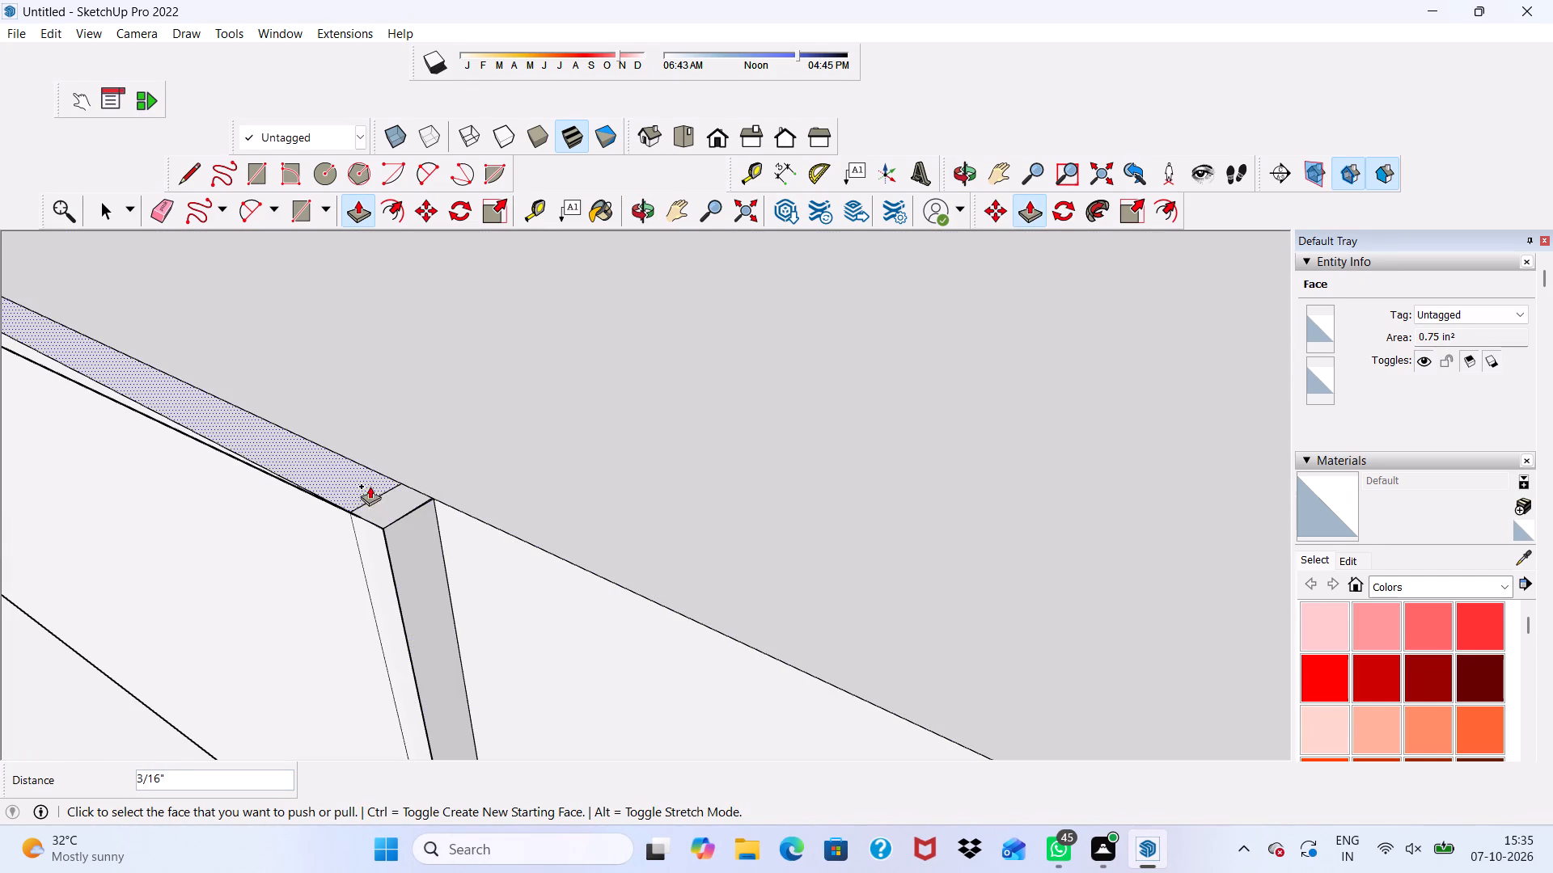
Extend the front band's end face about 1' 4 5/8" along the front to the cabinet's corner edge.
{"action": "scroll", "coordinate": [334, 467], "scroll_direction": "down", "scroll_amount": 2}
{"action": "left_click", "coordinate": [398, 540]}
{"action": "scroll", "coordinate": [383, 531], "scroll_direction": "down", "scroll_amount": 8}
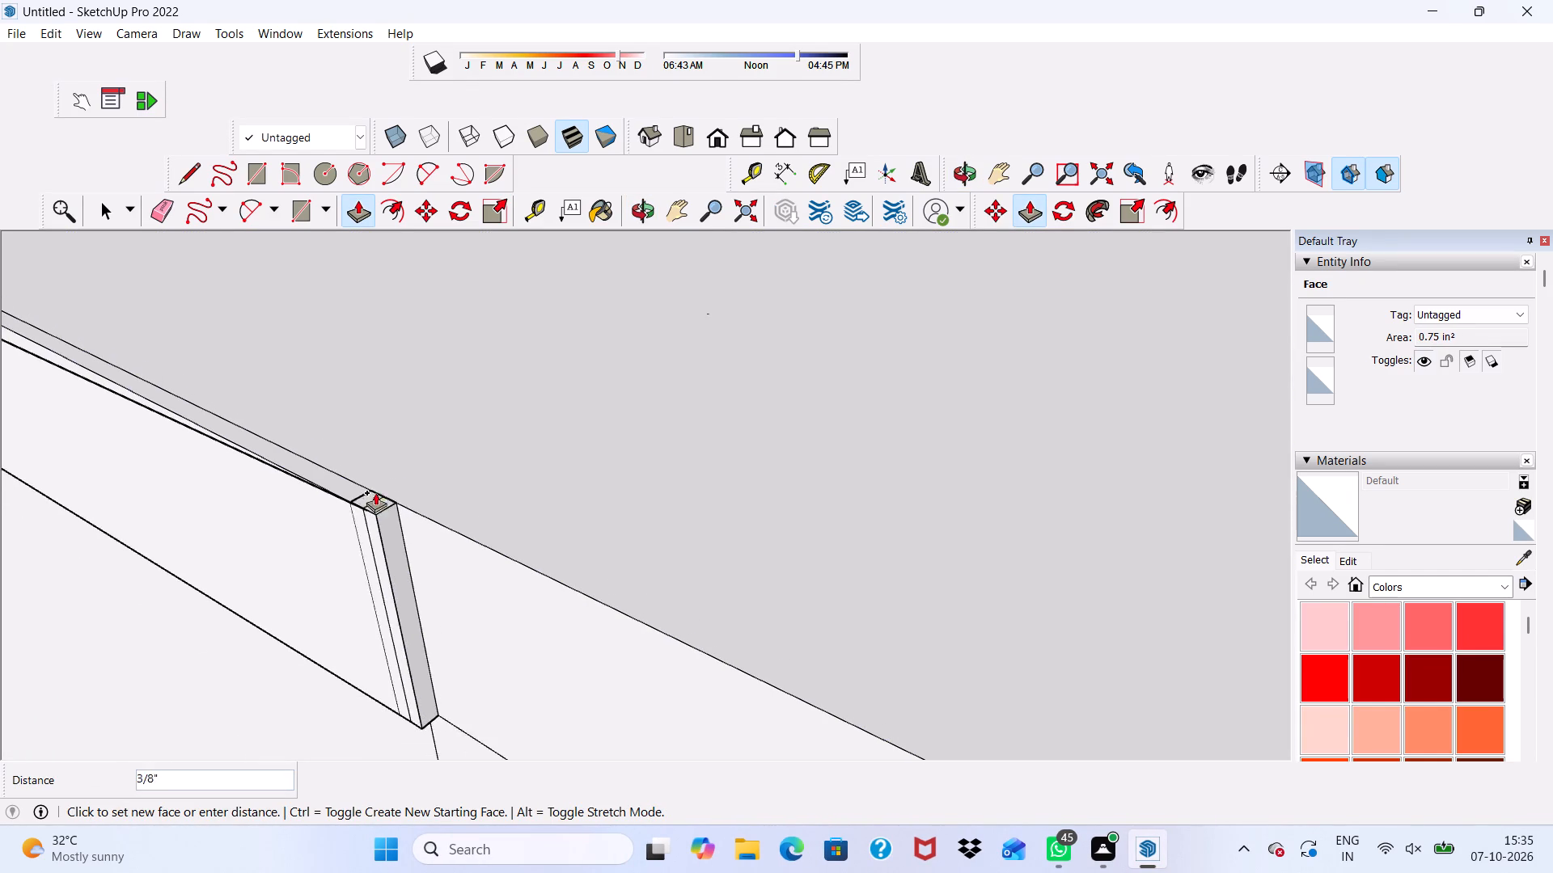
{"action": "scroll", "coordinate": [498, 556], "scroll_direction": "down", "scroll_amount": 20}
{"action": "scroll", "coordinate": [498, 556], "scroll_direction": "down", "scroll_amount": 3}
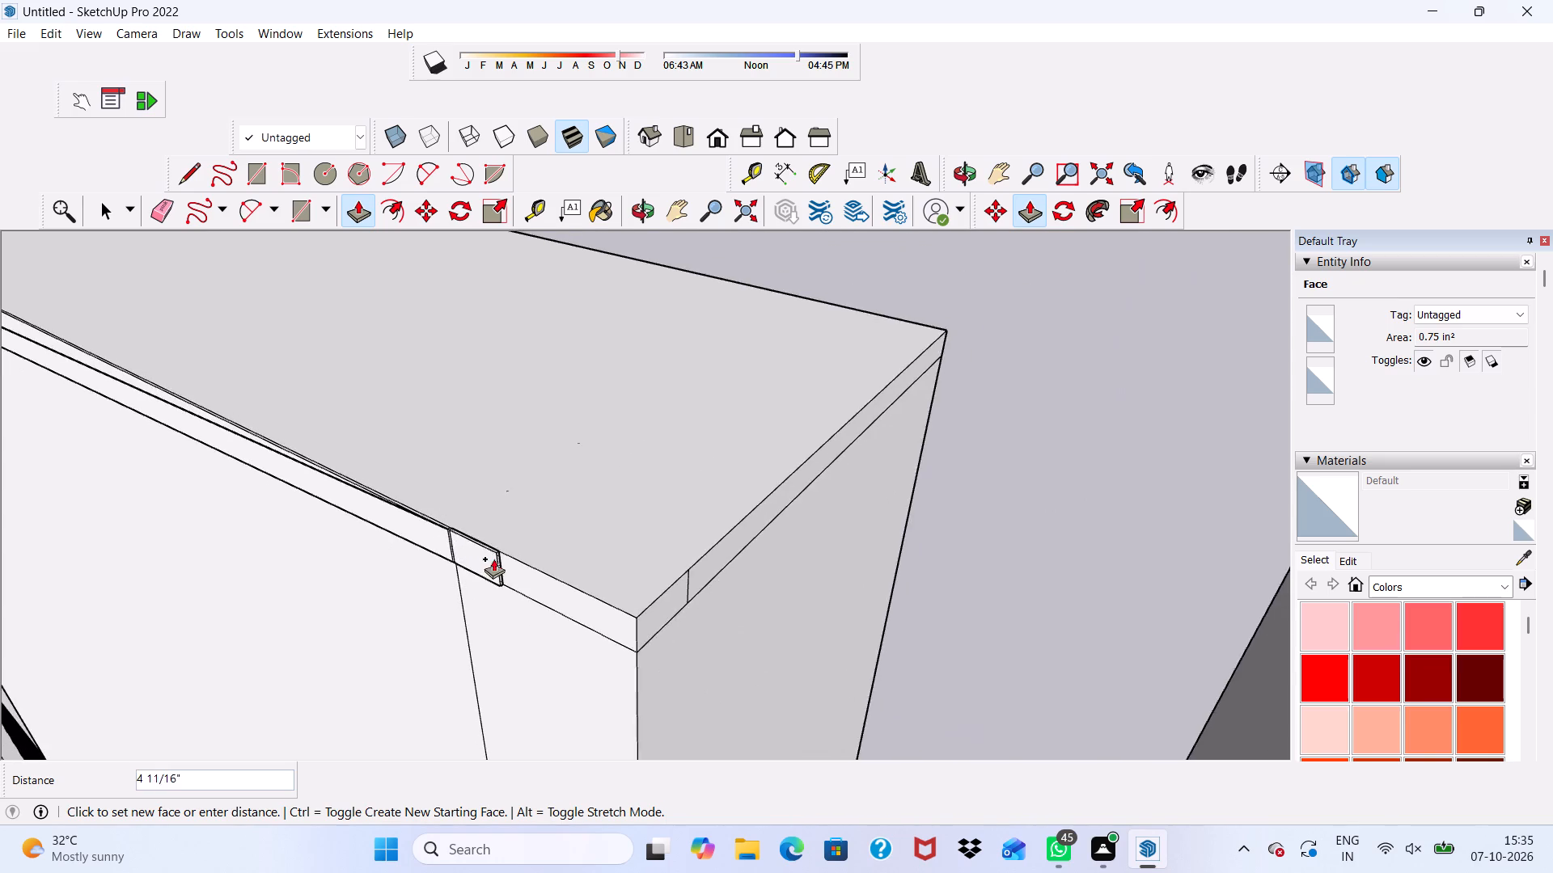
{"action": "scroll", "coordinate": [493, 559], "scroll_direction": "down", "scroll_amount": 5}
{"action": "scroll", "coordinate": [589, 592], "scroll_direction": "up", "scroll_amount": 4}
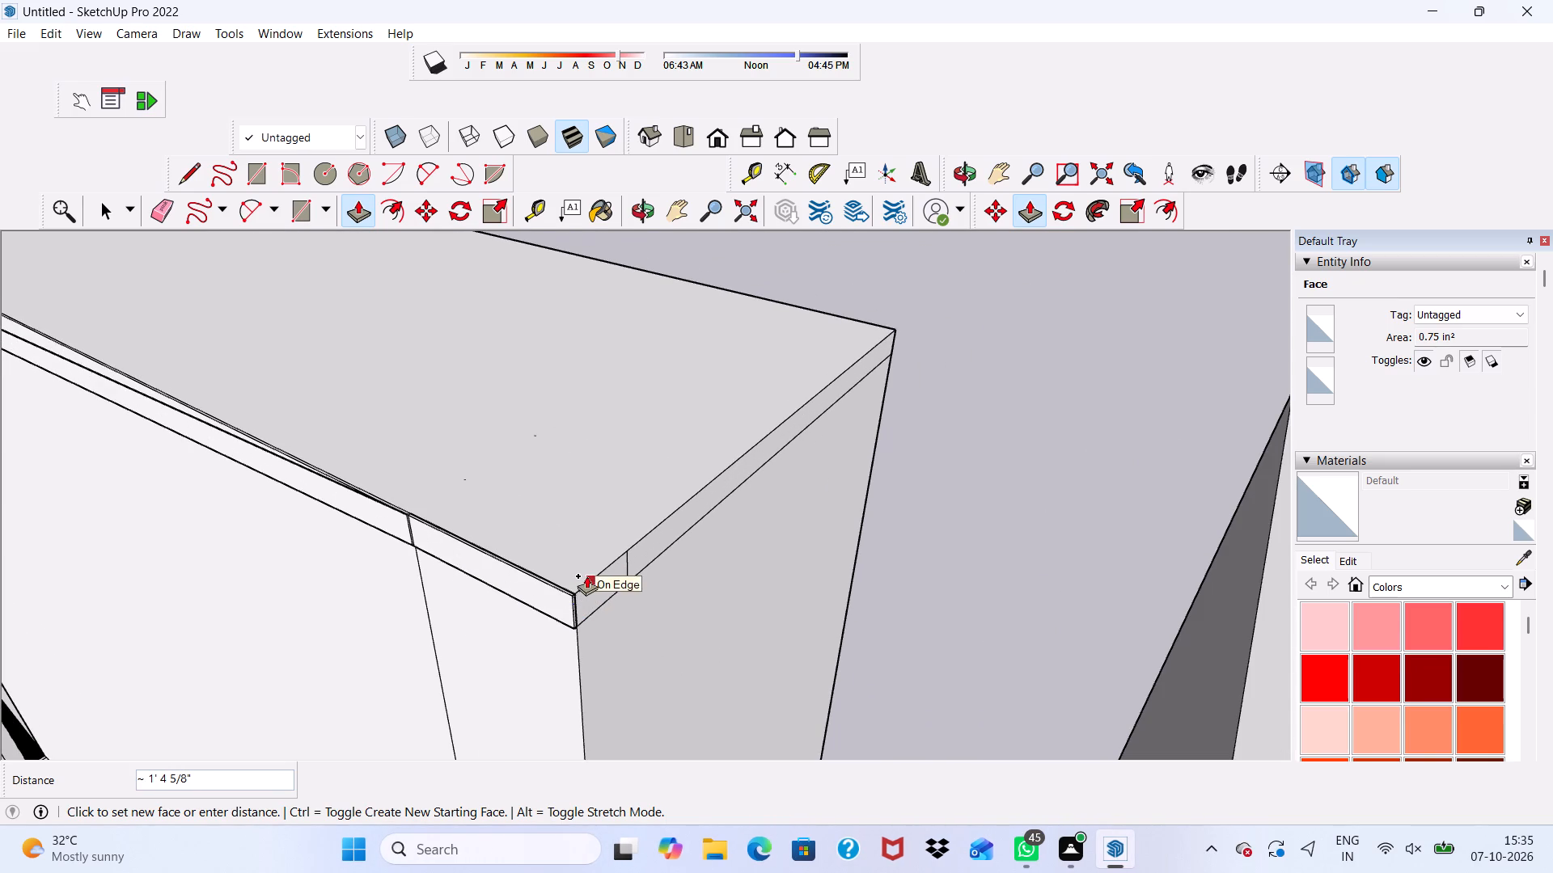
{"action": "left_click", "coordinate": [586, 576]}
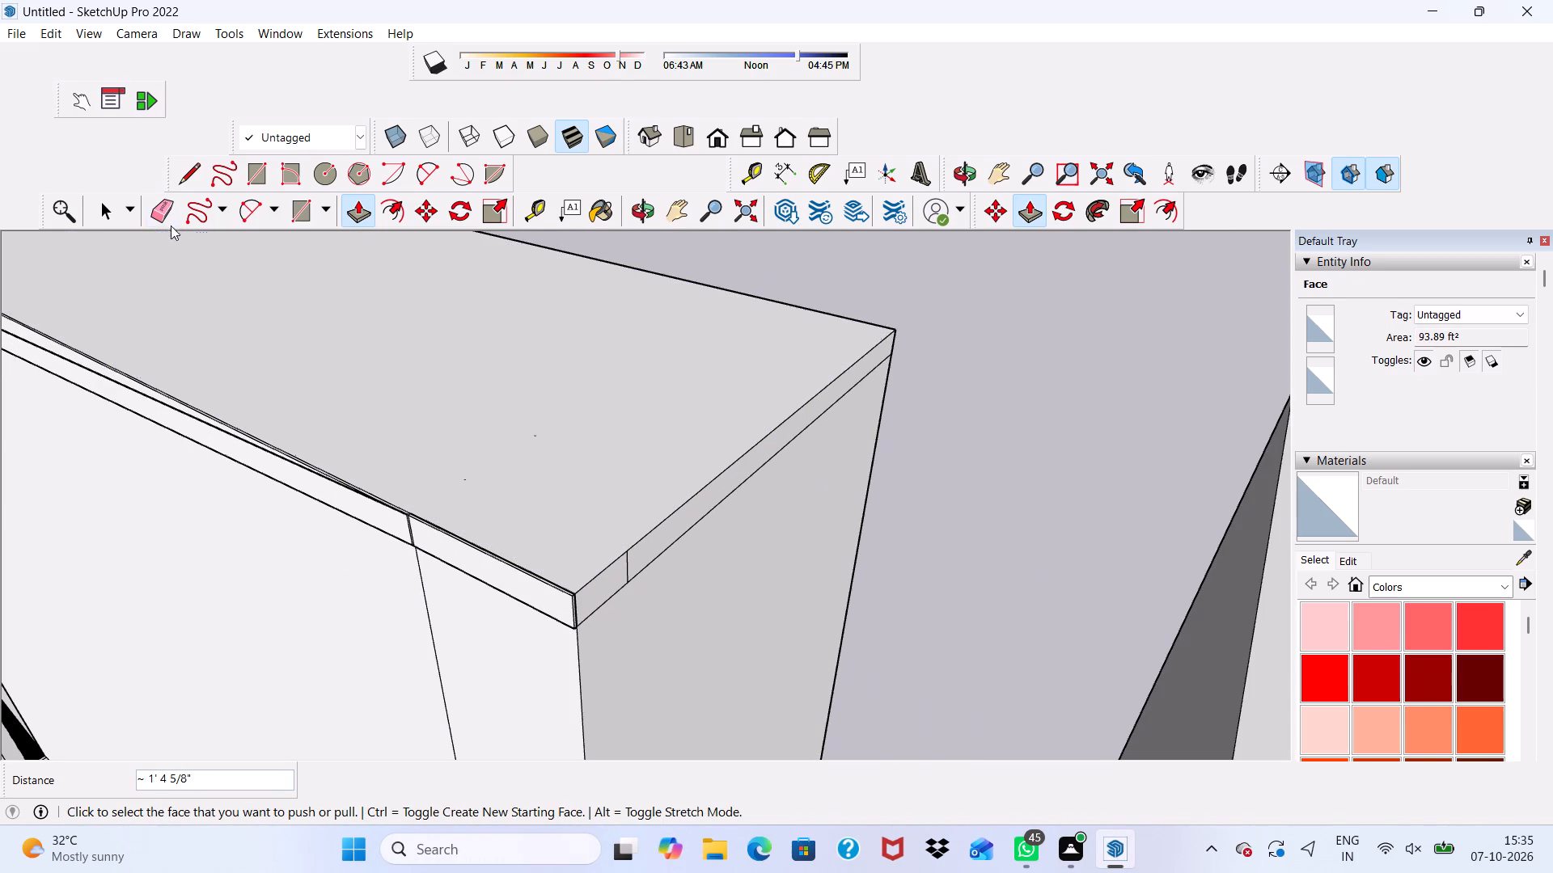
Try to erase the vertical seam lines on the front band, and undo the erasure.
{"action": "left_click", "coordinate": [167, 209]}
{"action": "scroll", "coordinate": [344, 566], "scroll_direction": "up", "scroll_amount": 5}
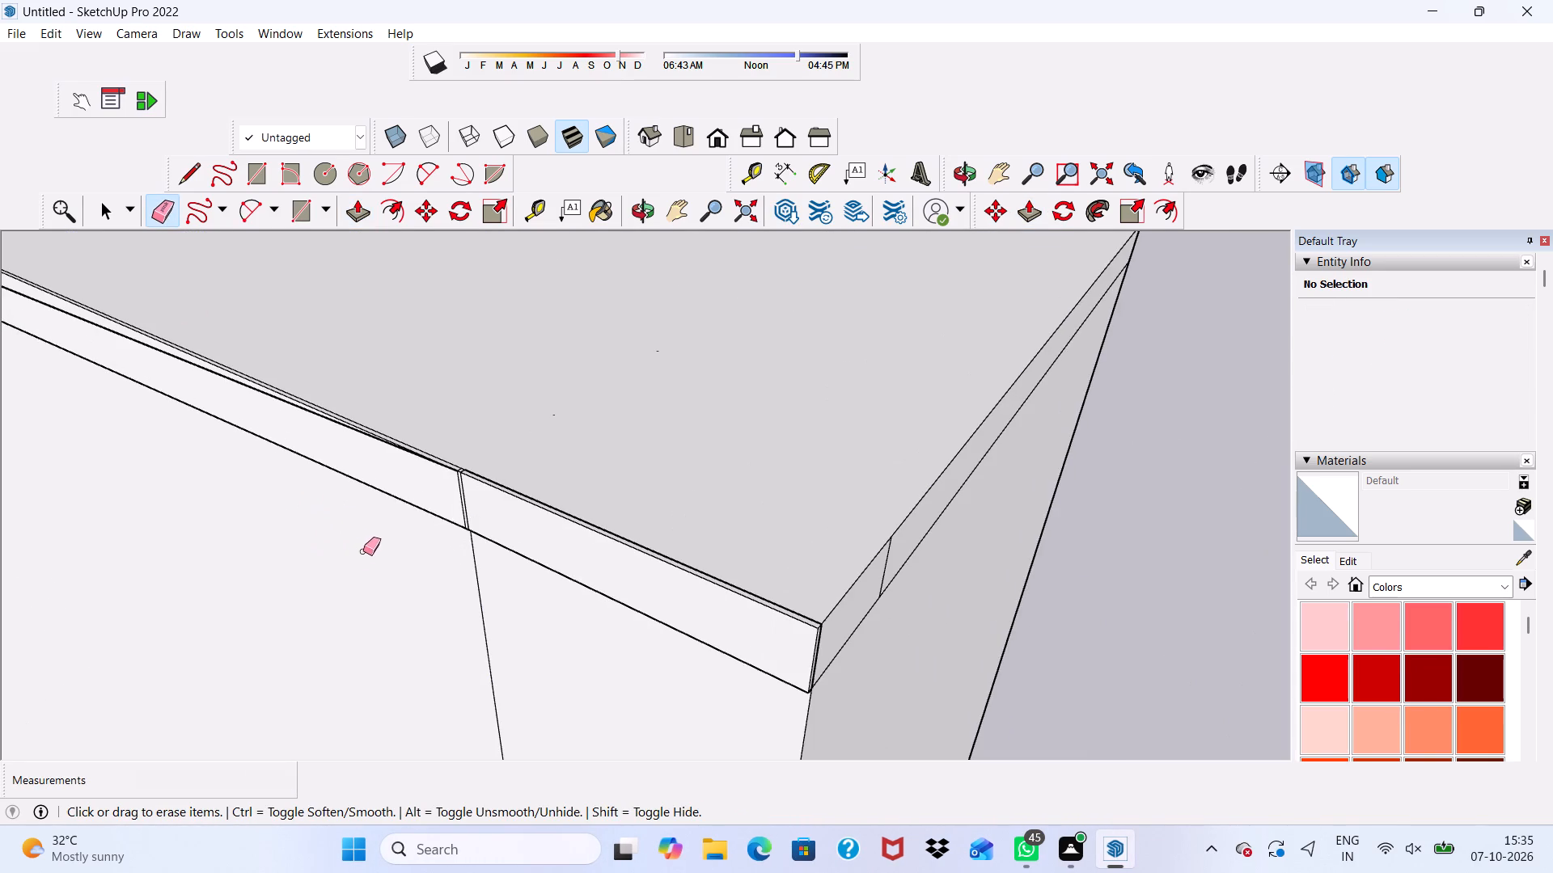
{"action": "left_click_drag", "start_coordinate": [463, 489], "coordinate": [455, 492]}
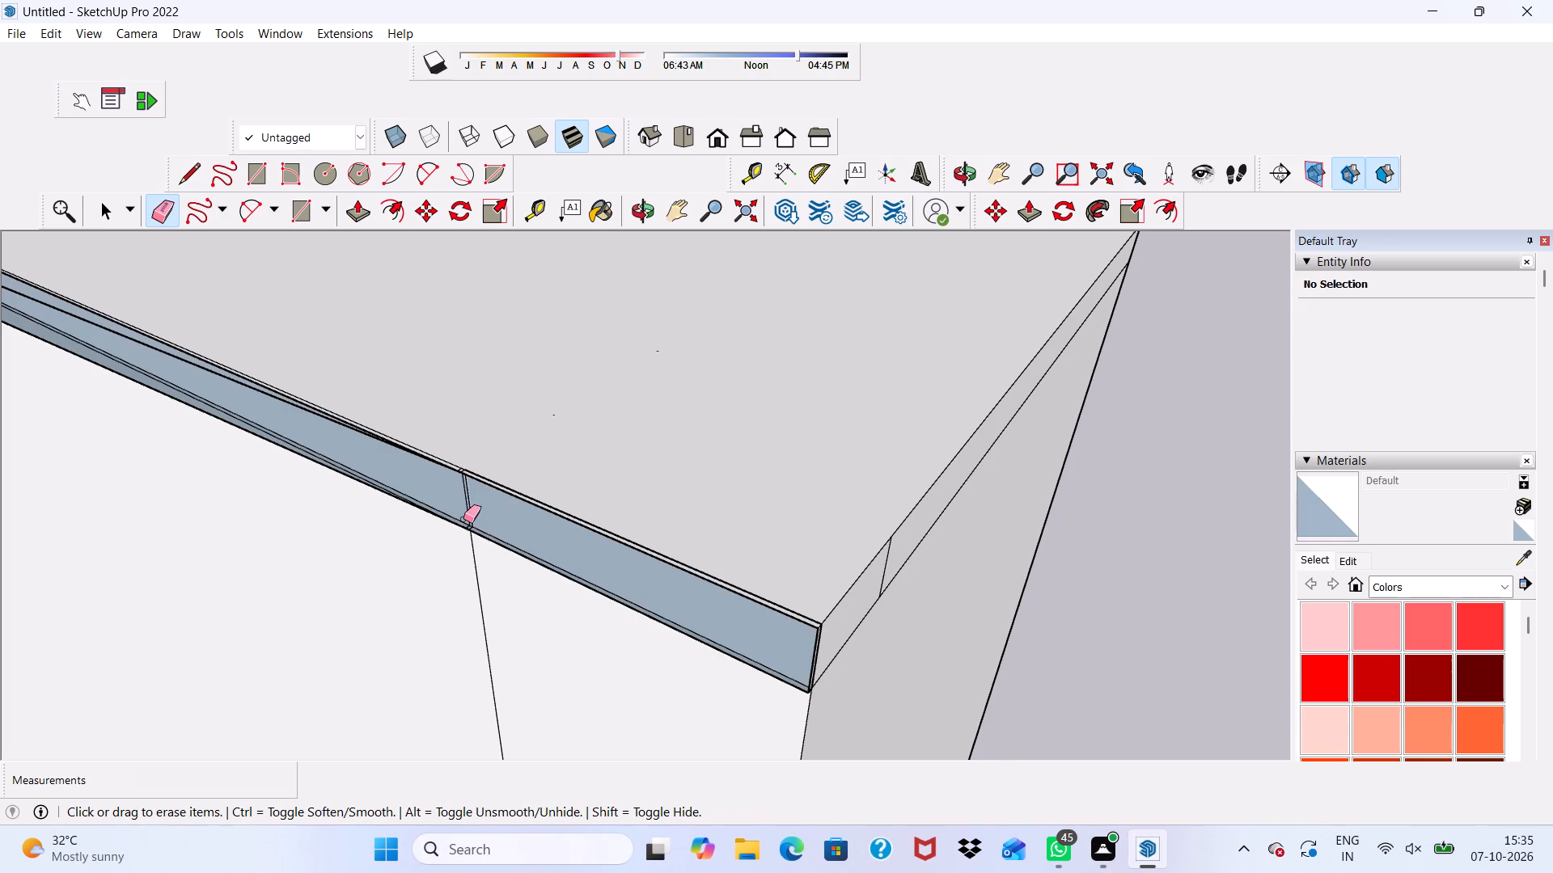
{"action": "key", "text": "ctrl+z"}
Erase one of the two vertical seam lines on the front band and the short vertical line on the cabinet's side band.
{"action": "scroll", "coordinate": [463, 520], "scroll_direction": "up", "scroll_amount": 18}
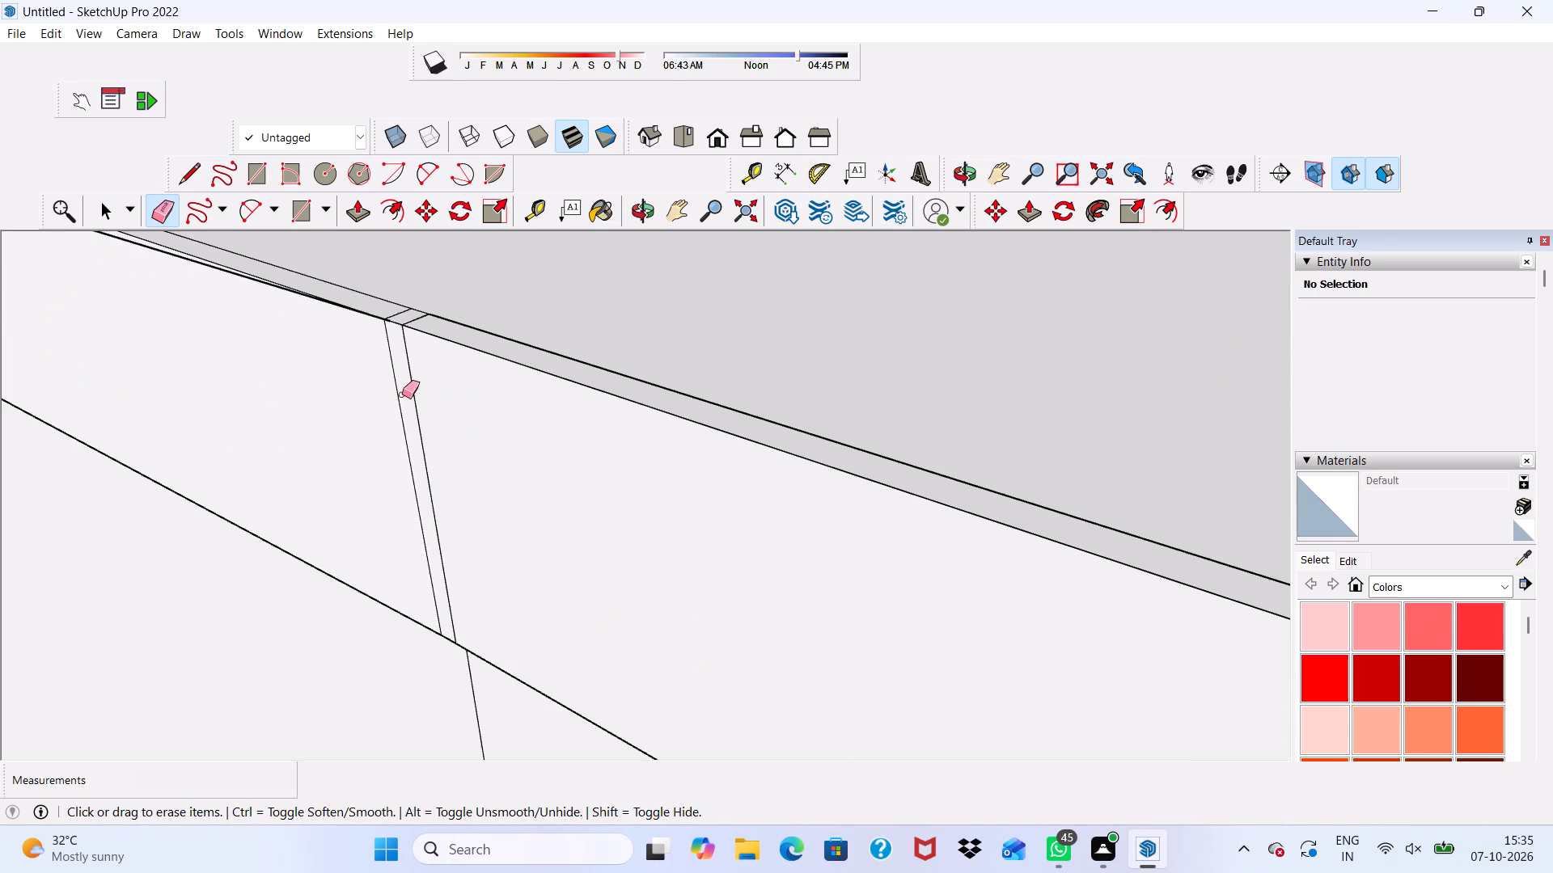
{"action": "left_click", "coordinate": [413, 385]}
{"action": "middle_click_drag", "start_coordinate": [400, 491], "coordinate": [434, 442]}
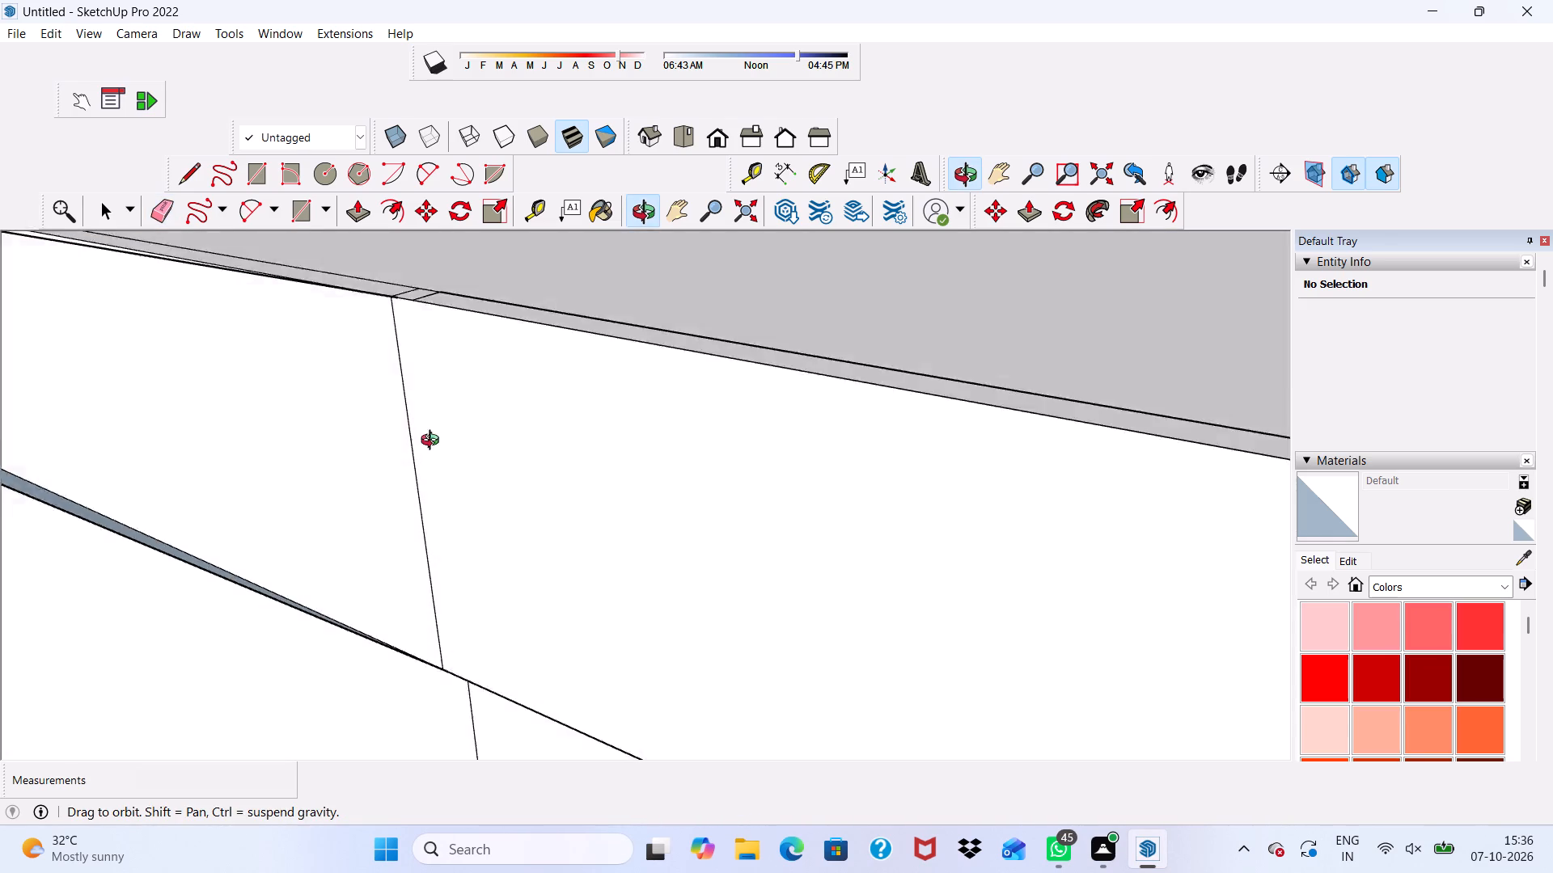
{"action": "middle_click_drag", "start_coordinate": [434, 442], "coordinate": [472, 406]}
{"action": "scroll", "coordinate": [503, 440], "scroll_direction": "down", "scroll_amount": 6}
{"action": "scroll", "coordinate": [192, 583], "scroll_direction": "down", "scroll_amount": 10}
{"action": "scroll", "coordinate": [345, 566], "scroll_direction": "down", "scroll_amount": 3}
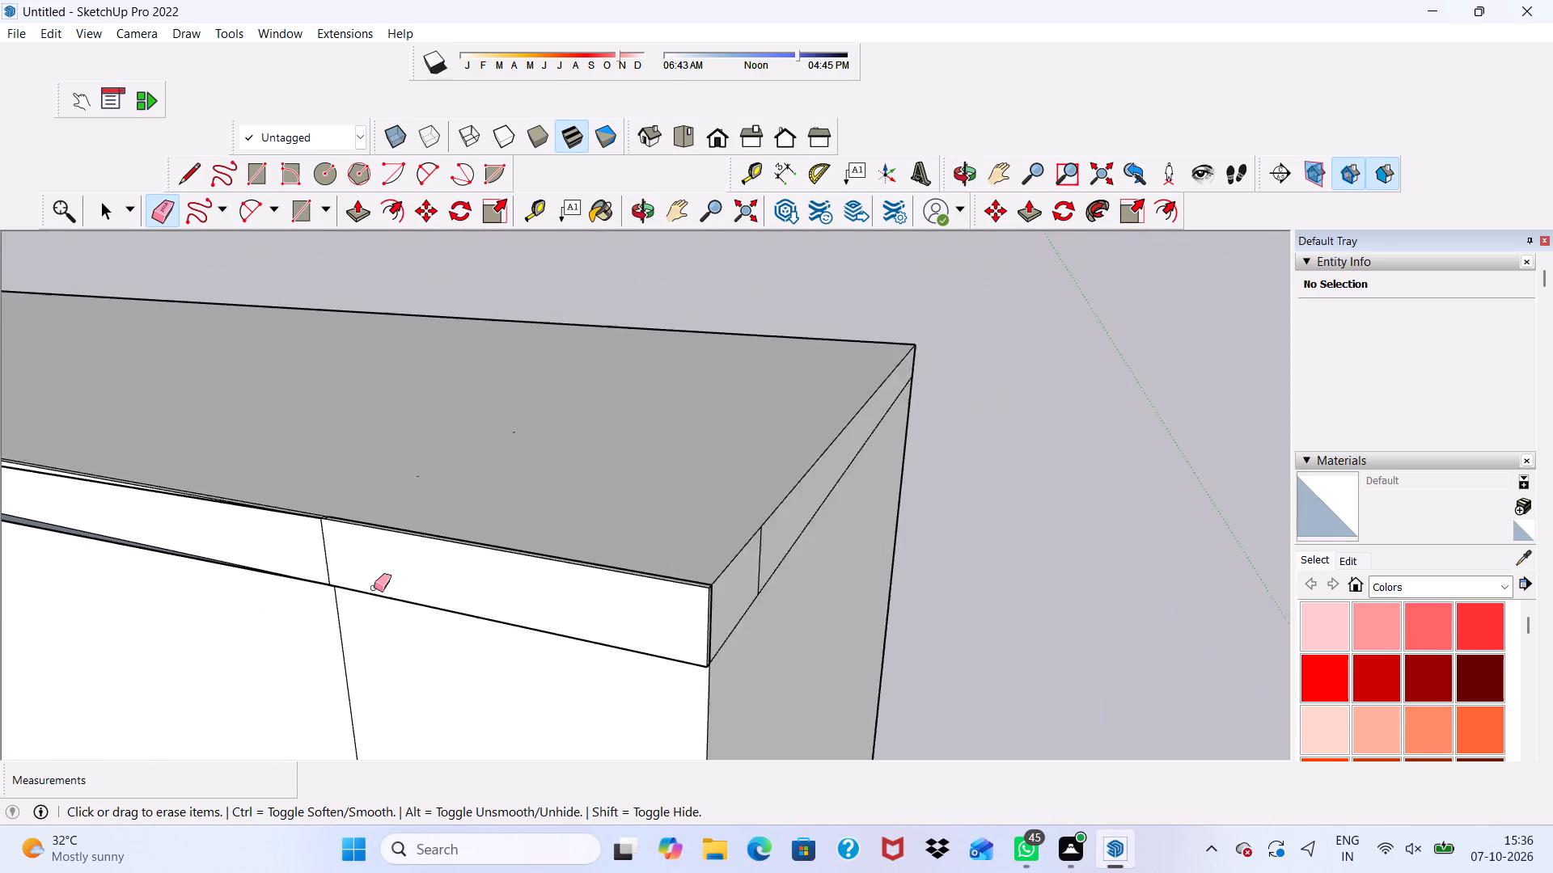
{"action": "scroll", "coordinate": [374, 588], "scroll_direction": "down", "scroll_amount": 2}
{"action": "scroll", "coordinate": [95, 563], "scroll_direction": "down", "scroll_amount": 3}
{"action": "scroll", "coordinate": [360, 524], "scroll_direction": "down", "scroll_amount": 5}
{"action": "scroll", "coordinate": [493, 571], "scroll_direction": "up", "scroll_amount": 4}
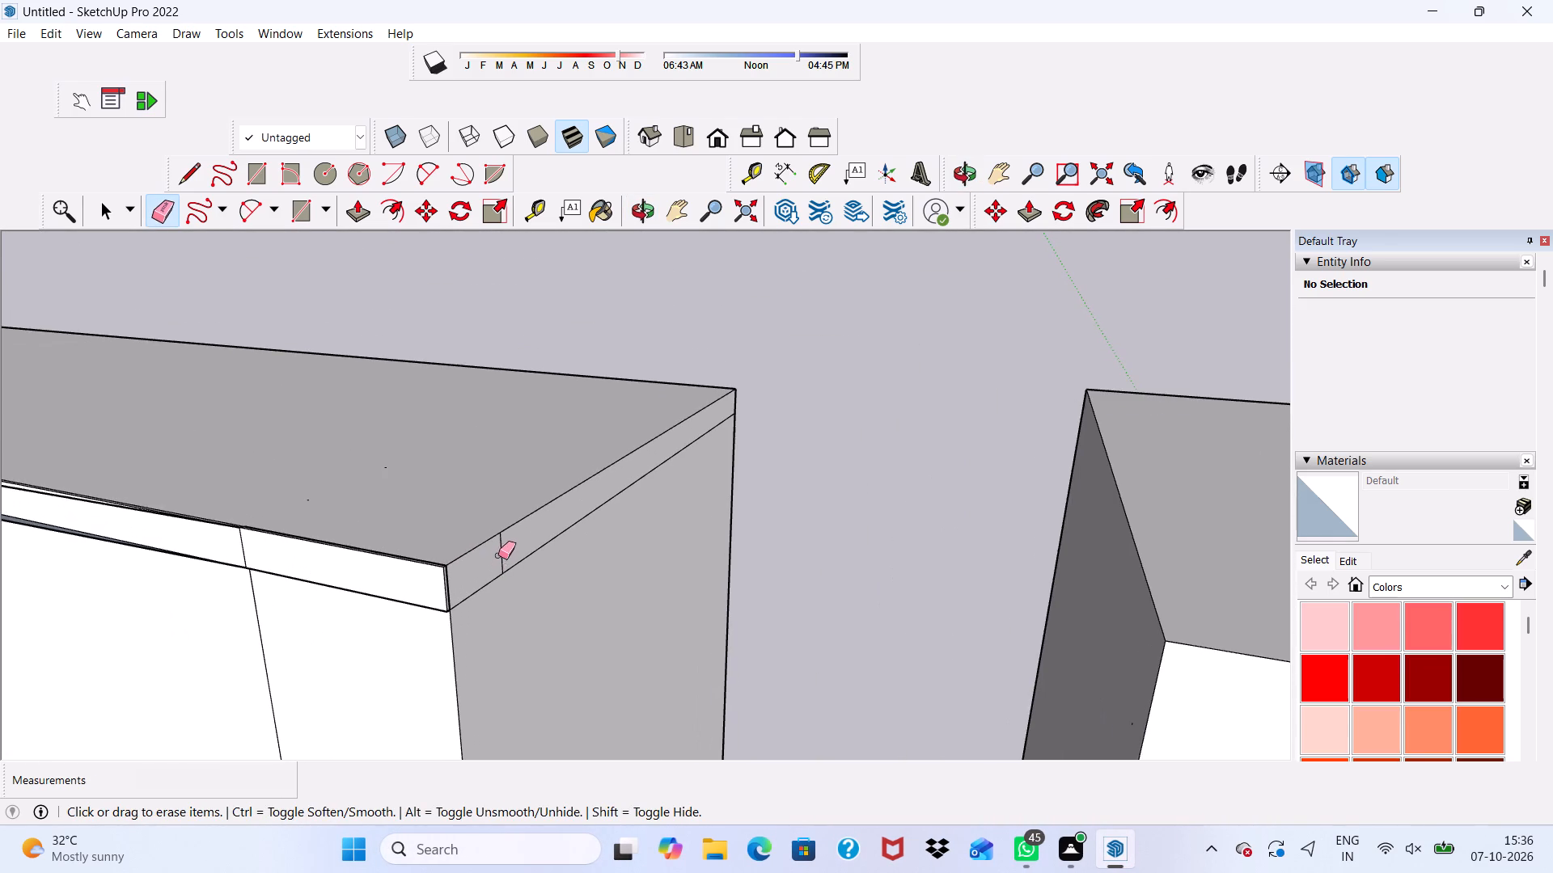
{"action": "left_click_drag", "start_coordinate": [498, 555], "coordinate": [512, 546]}
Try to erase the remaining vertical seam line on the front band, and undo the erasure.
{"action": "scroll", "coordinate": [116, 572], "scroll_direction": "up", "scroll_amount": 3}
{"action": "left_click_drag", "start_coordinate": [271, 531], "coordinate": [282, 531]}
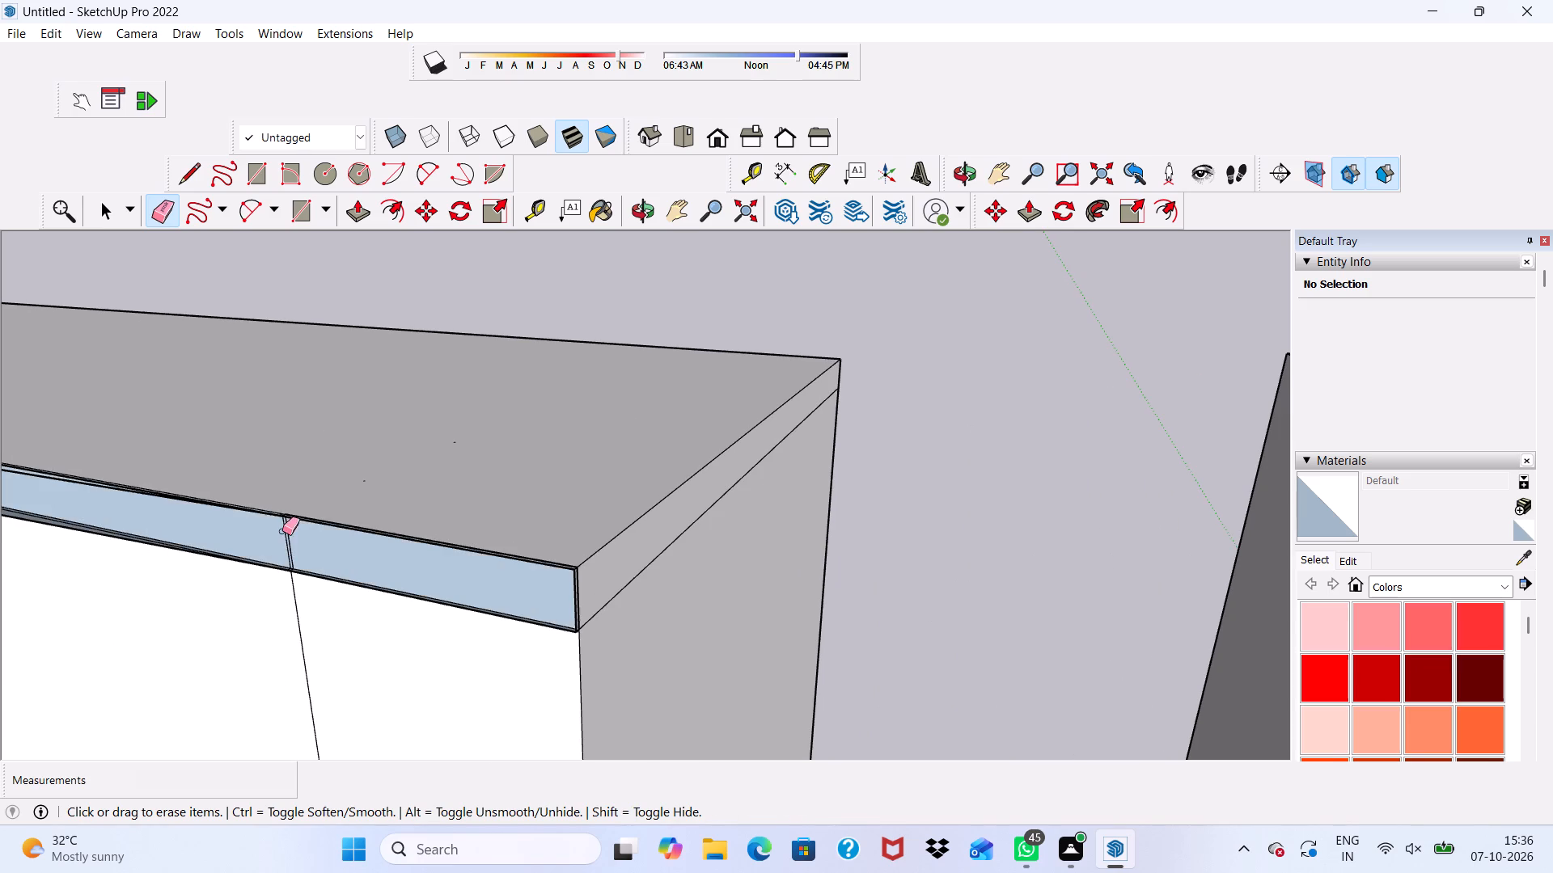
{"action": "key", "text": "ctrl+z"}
Erase the vertical line on the cabinet's front face below the band.
{"action": "left_click_drag", "start_coordinate": [294, 659], "coordinate": [311, 653]}
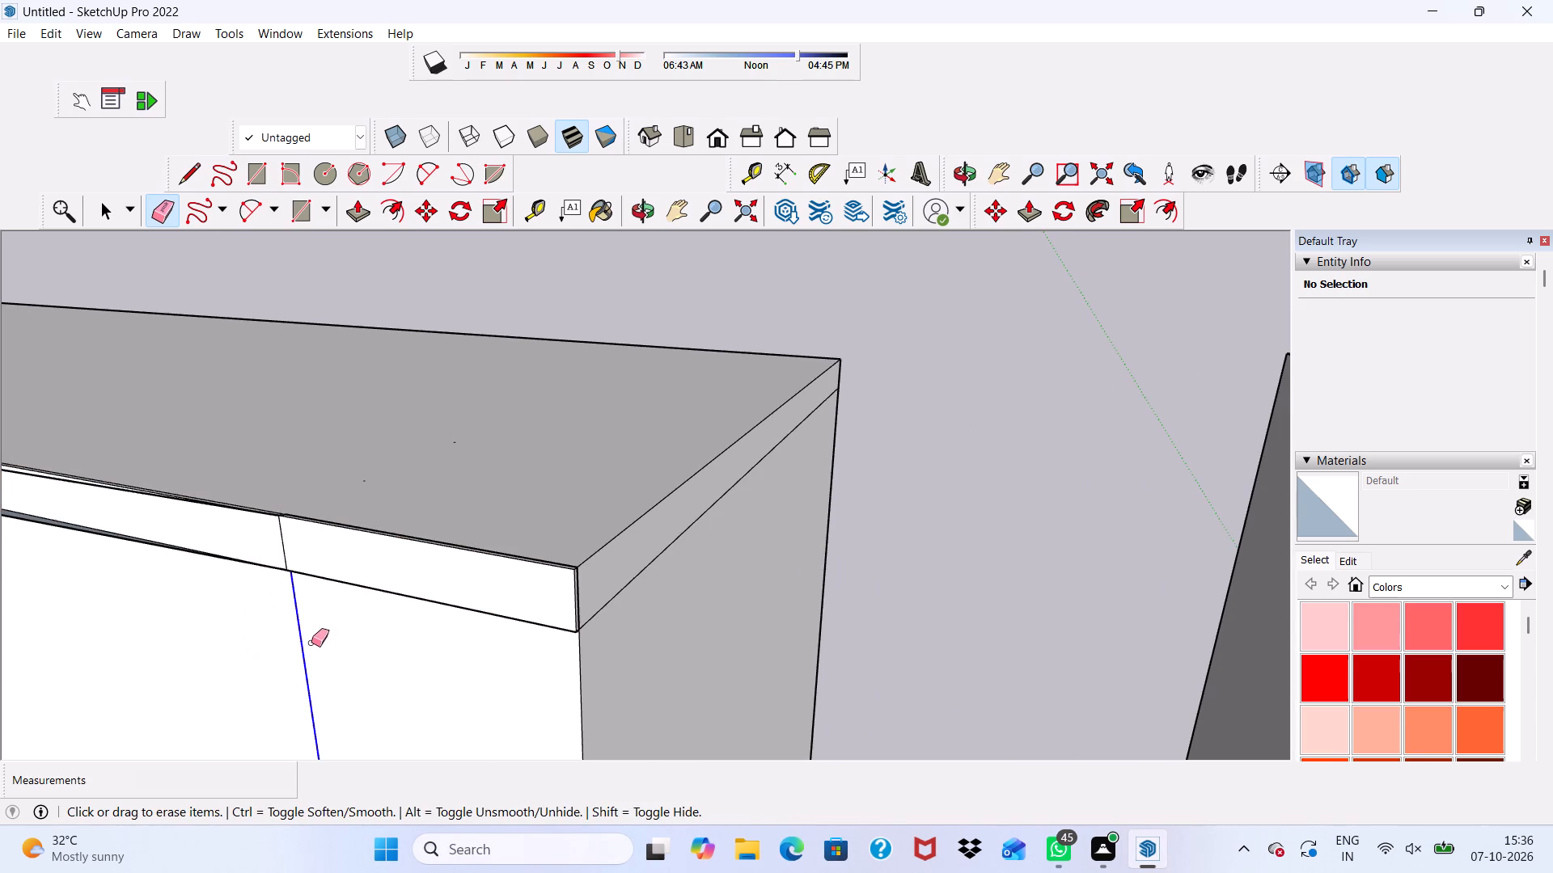
Erase the long edge line running along the front of the cabinet's top face.
{"action": "scroll", "coordinate": [341, 502], "scroll_direction": "up", "scroll_amount": 9}
{"action": "left_click", "coordinate": [324, 562]}
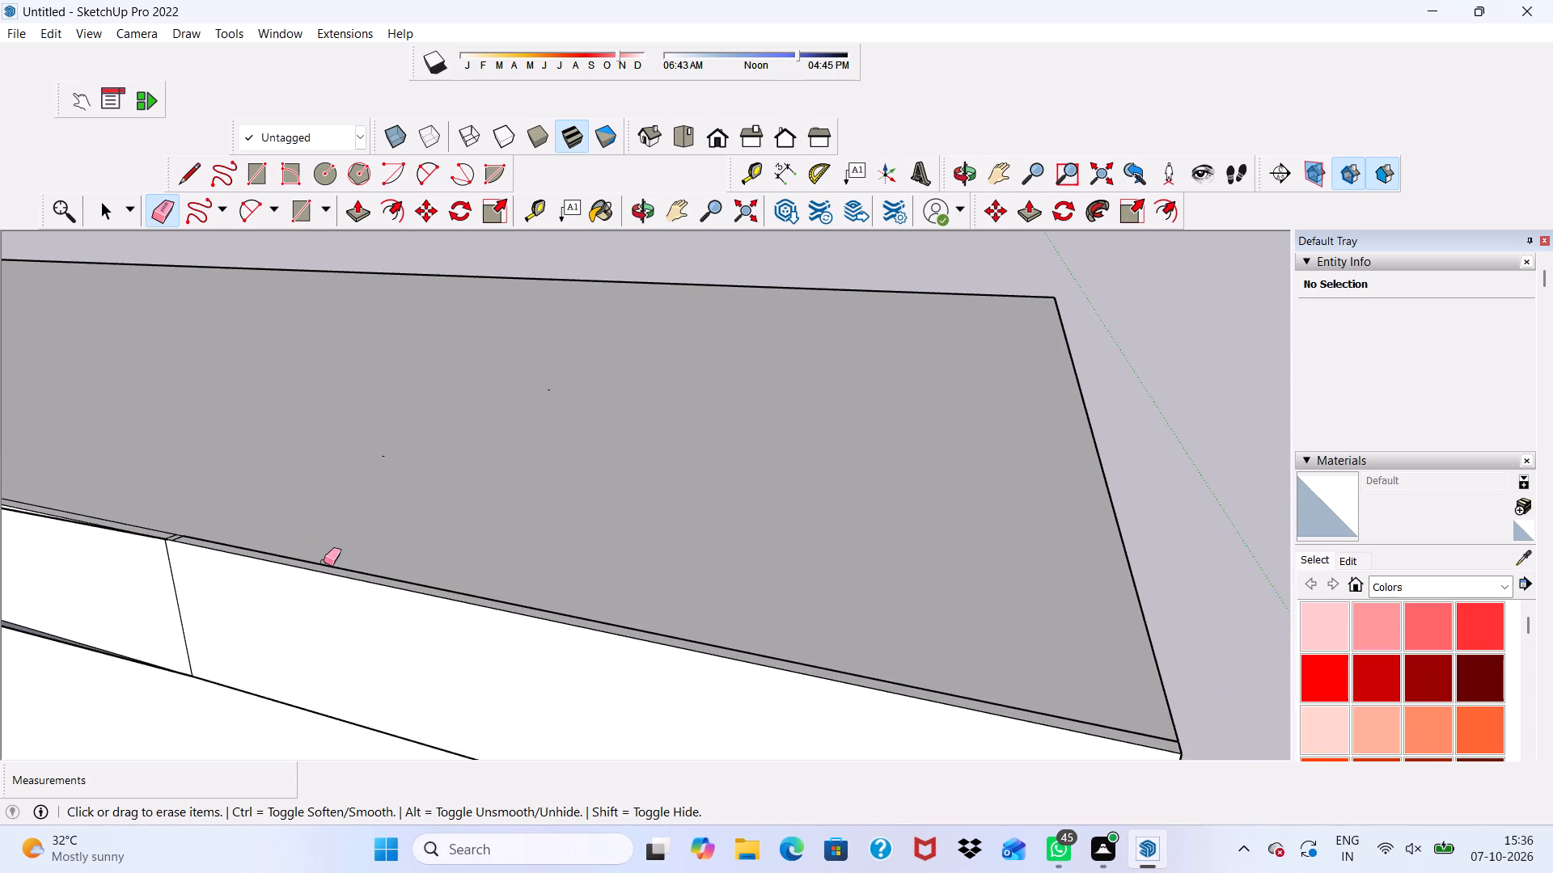
{"action": "scroll", "coordinate": [324, 562], "scroll_direction": "up", "scroll_amount": 3}
{"action": "left_click_drag", "start_coordinate": [316, 569], "coordinate": [327, 567]}
{"action": "scroll", "coordinate": [283, 551], "scroll_direction": "down", "scroll_amount": 5}
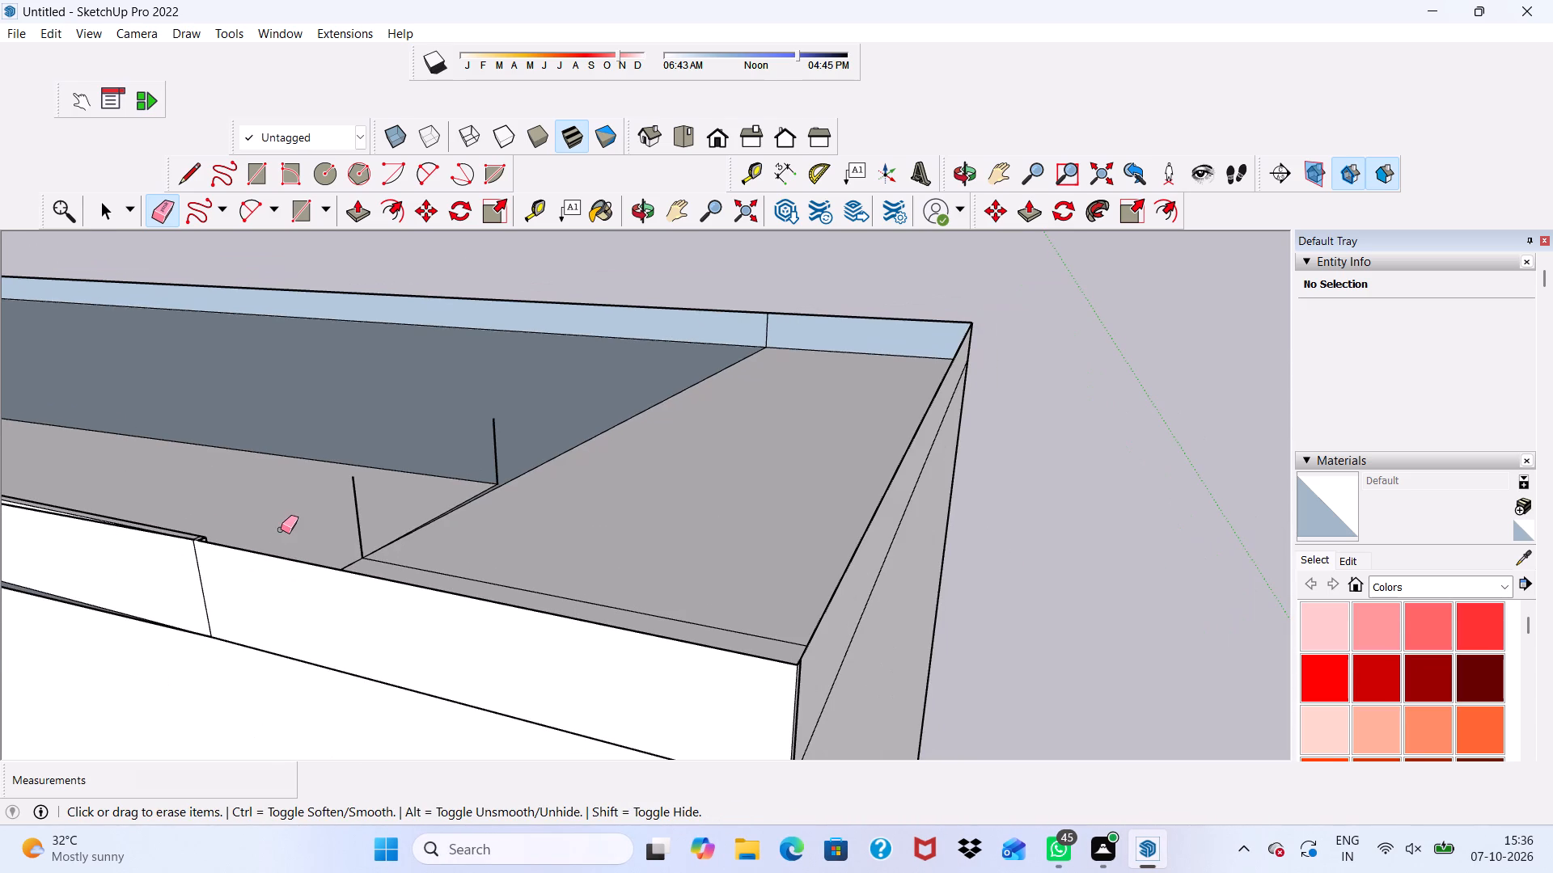
Undo the erasure of the long edge line along the front of the cabinet's top face.
{"action": "key", "text": "z"}
{"action": "key", "text": "ctrl+z"}
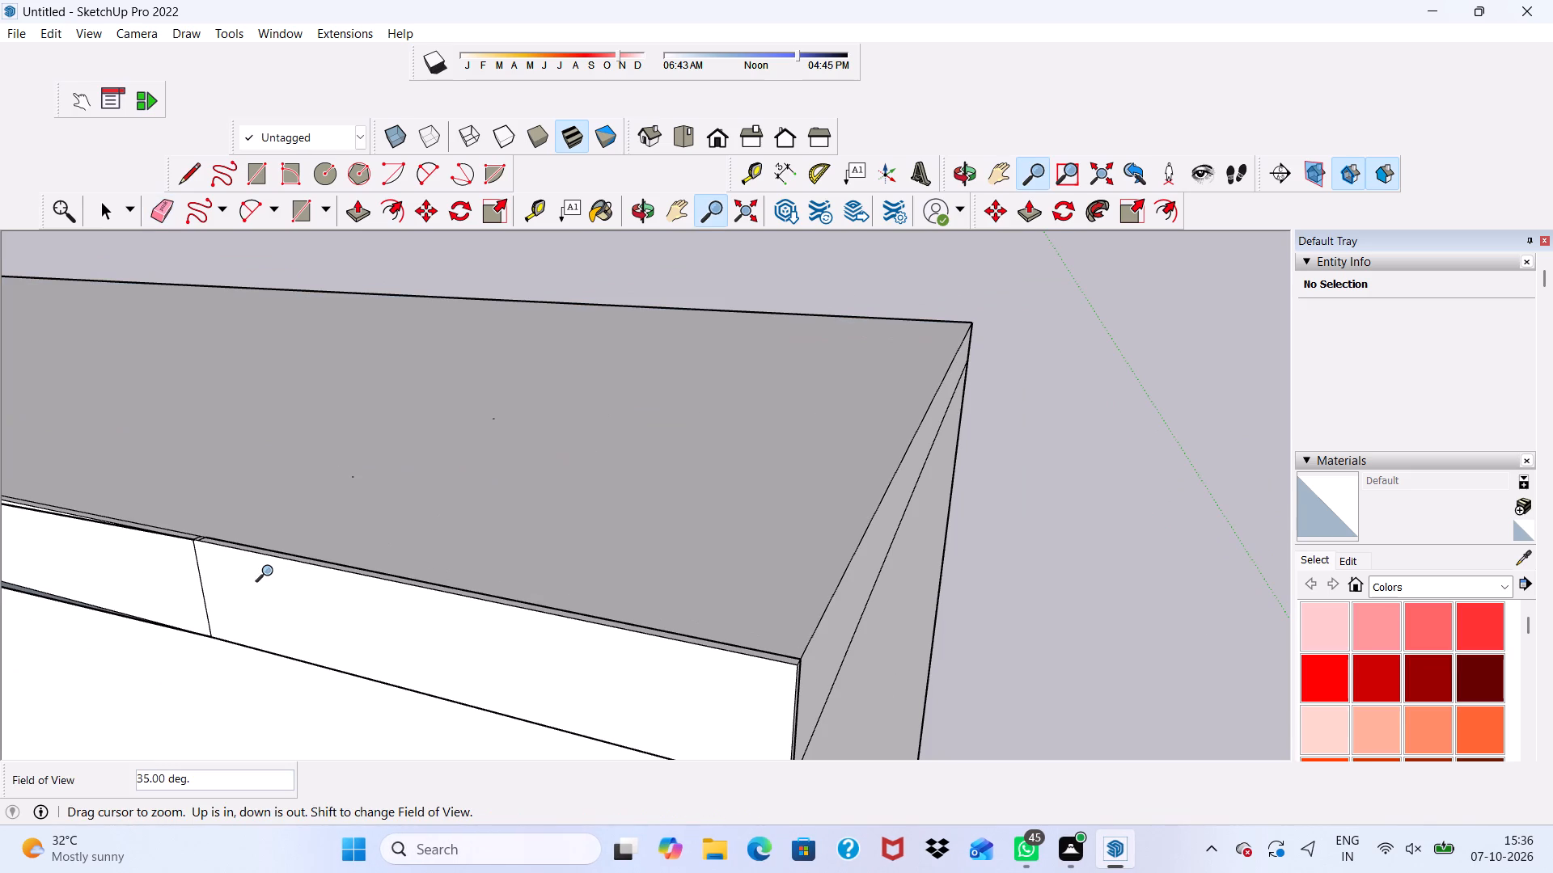
Undo the most recent earlier edits while checking the cabinet's open recessed side.
{"action": "key", "text": "space"}
{"action": "scroll", "coordinate": [309, 542], "scroll_direction": "down", "scroll_amount": 11}
{"action": "middle_click_drag", "start_coordinate": [662, 563], "coordinate": [325, 609]}
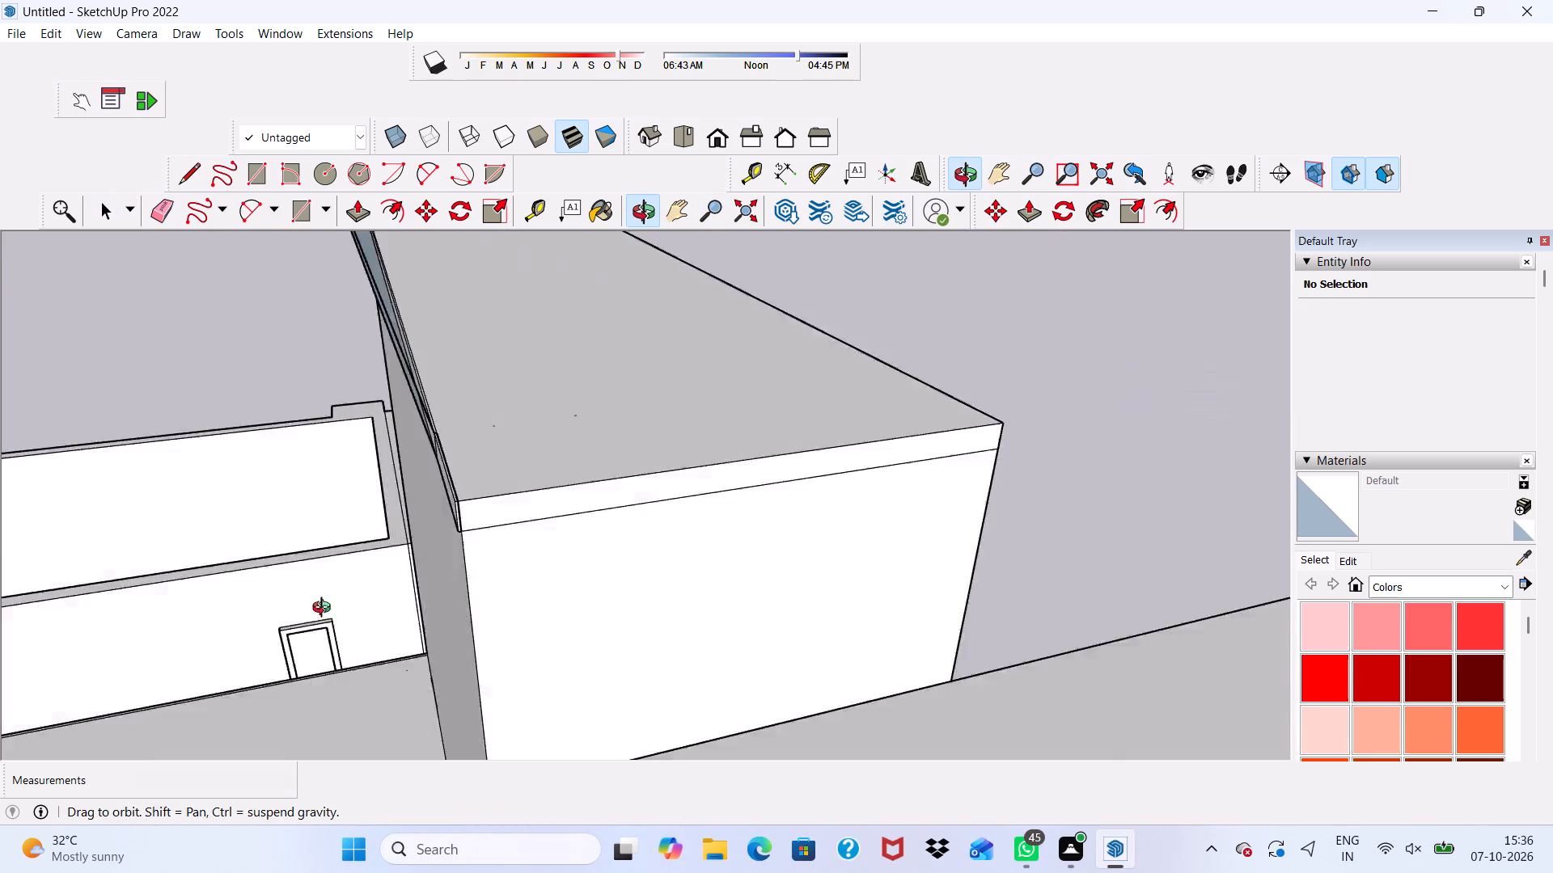
{"action": "middle_click_drag", "start_coordinate": [325, 609], "coordinate": [0, 569]}
{"action": "scroll", "coordinate": [642, 542], "scroll_direction": "down", "scroll_amount": 7}
{"action": "middle_click_drag", "start_coordinate": [1071, 576], "coordinate": [831, 482]}
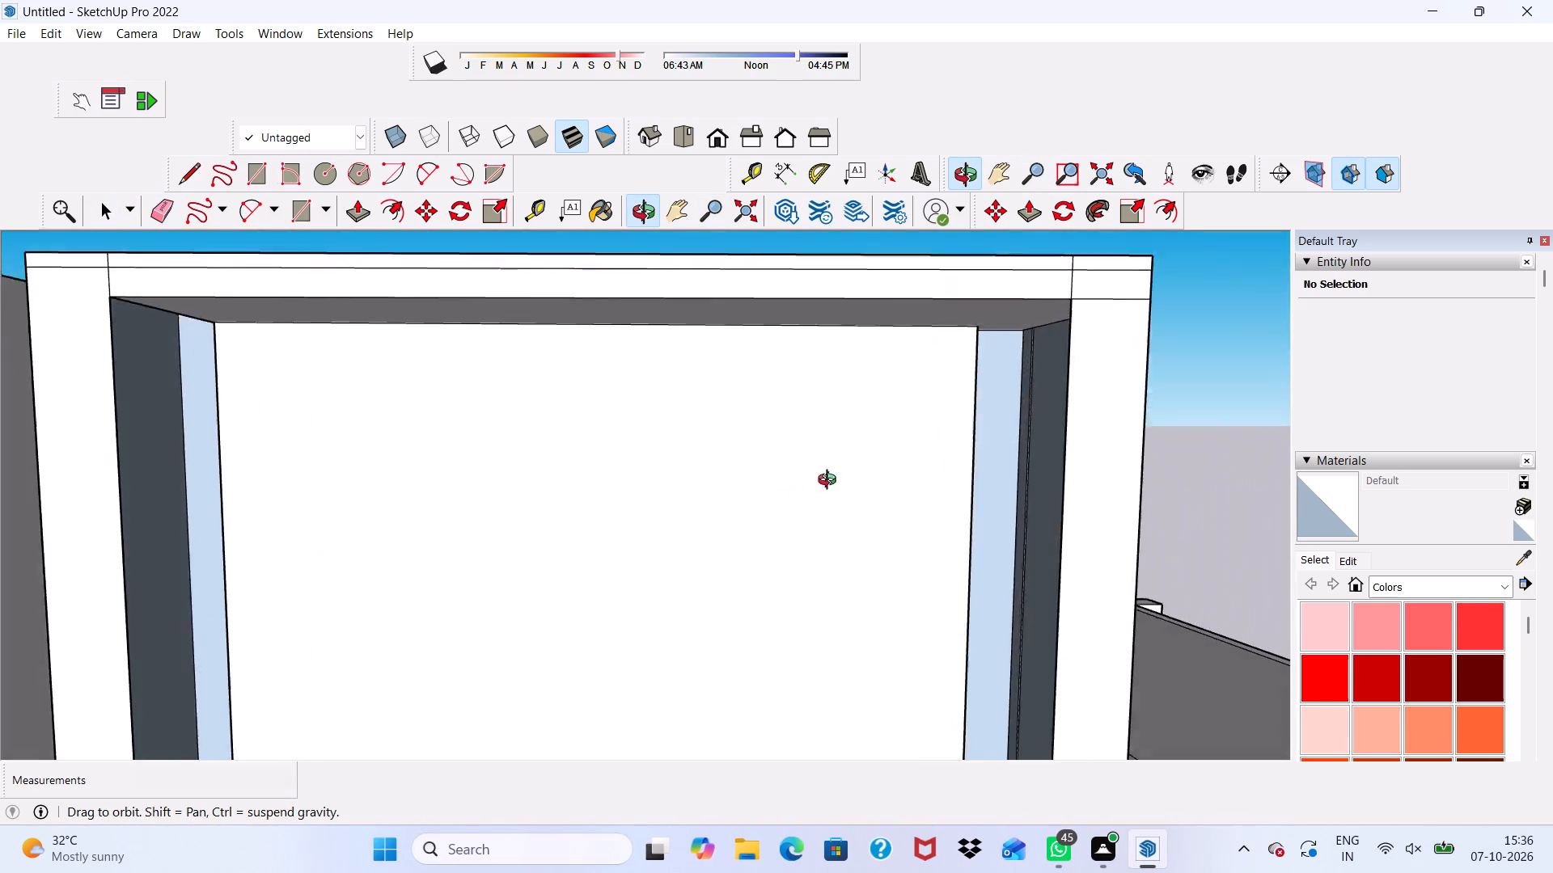
{"action": "middle_click_drag", "start_coordinate": [831, 482], "coordinate": [795, 490]}
{"action": "key", "text": "ctrl+z"}
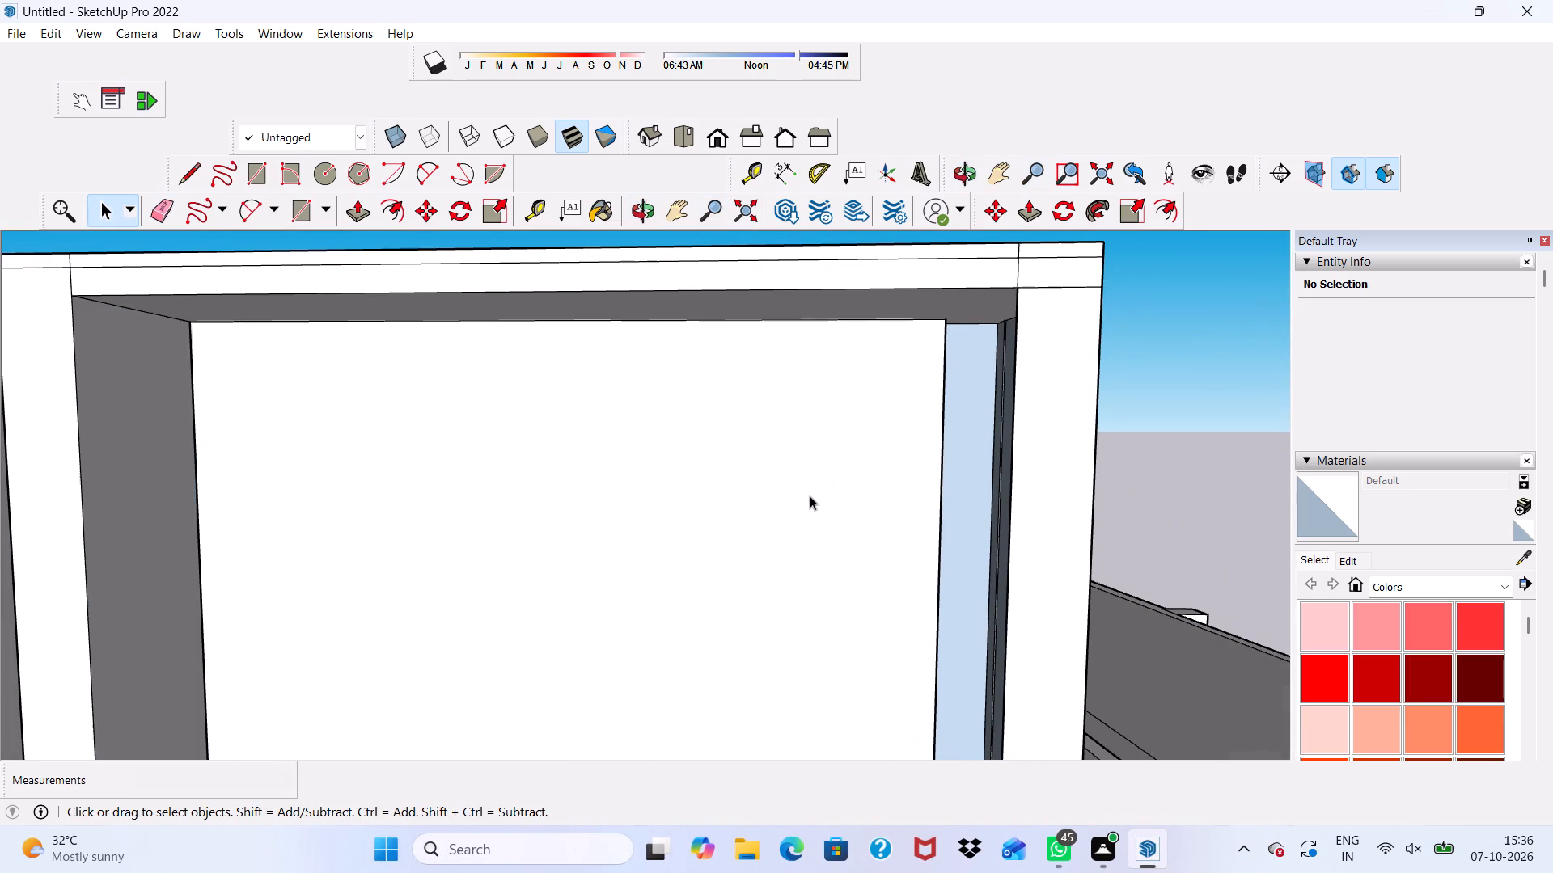
{"action": "key", "text": "ctrl+z"}
{"action": "key", "text": "ctrl+z"}
{"action": "key", "text": "ctrl+z"}
{"action": "key", "text": "ctrl+z"}
{"action": "key", "text": "ctrl+z"}
{"action": "key", "text": "ctrl+z"}
{"action": "left_click_drag", "start_coordinate": [891, 479], "coordinate": [910, 472]}
{"action": "scroll", "coordinate": [910, 472], "scroll_direction": "up", "scroll_amount": 3}
{"action": "key", "text": "z"}
{"action": "key", "text": "ctrl+z"}
{"action": "key", "text": "ctrl+z"}
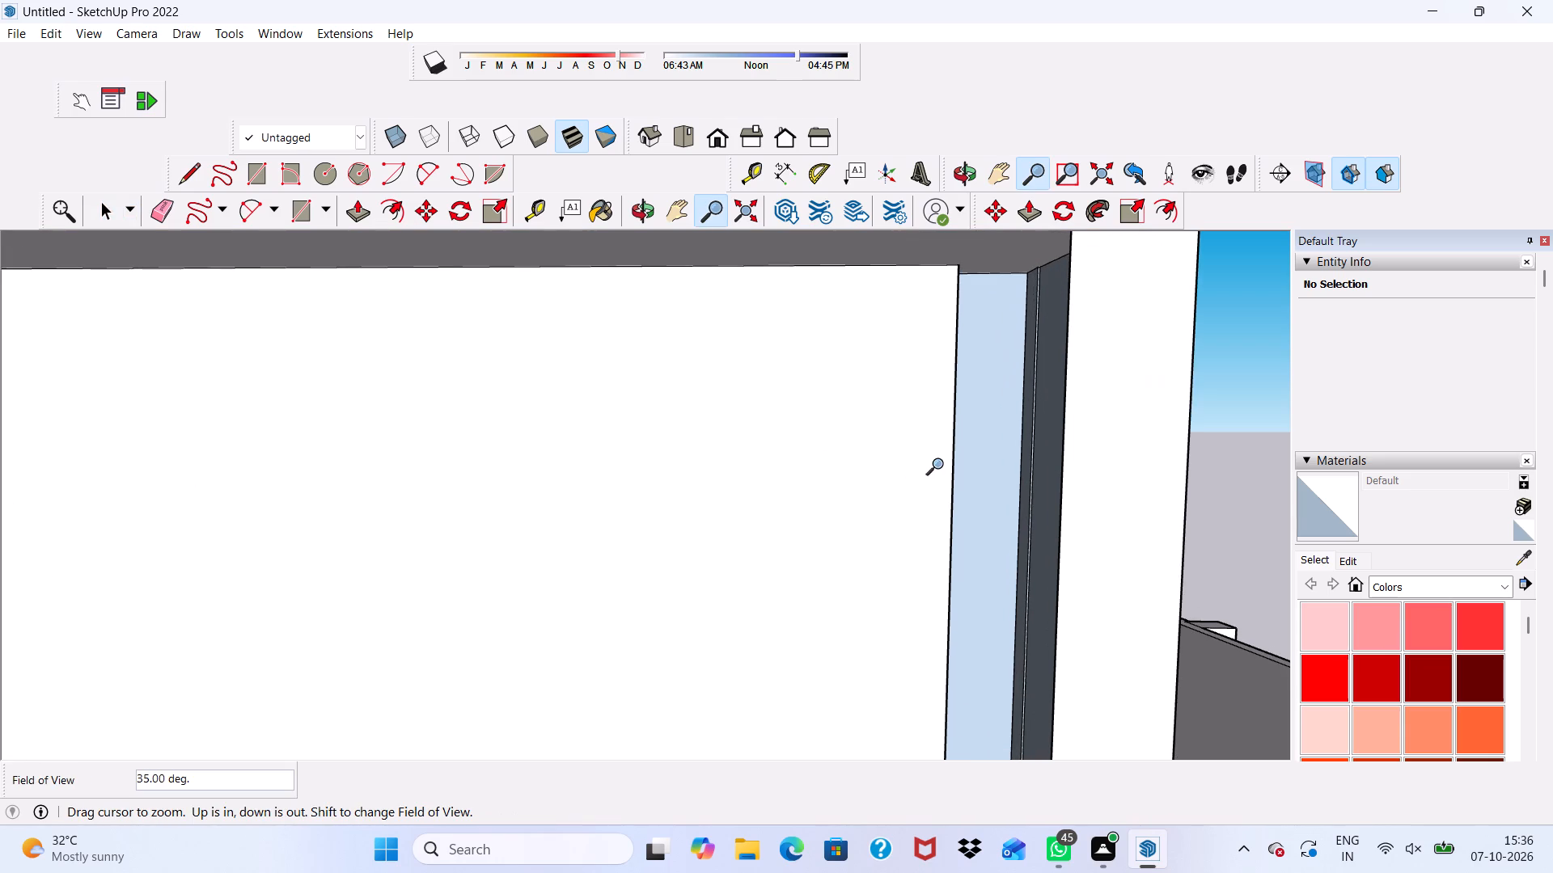
{"action": "key", "text": "ctrl+z"}
{"action": "key", "text": "space"}
{"action": "key", "text": "space"}
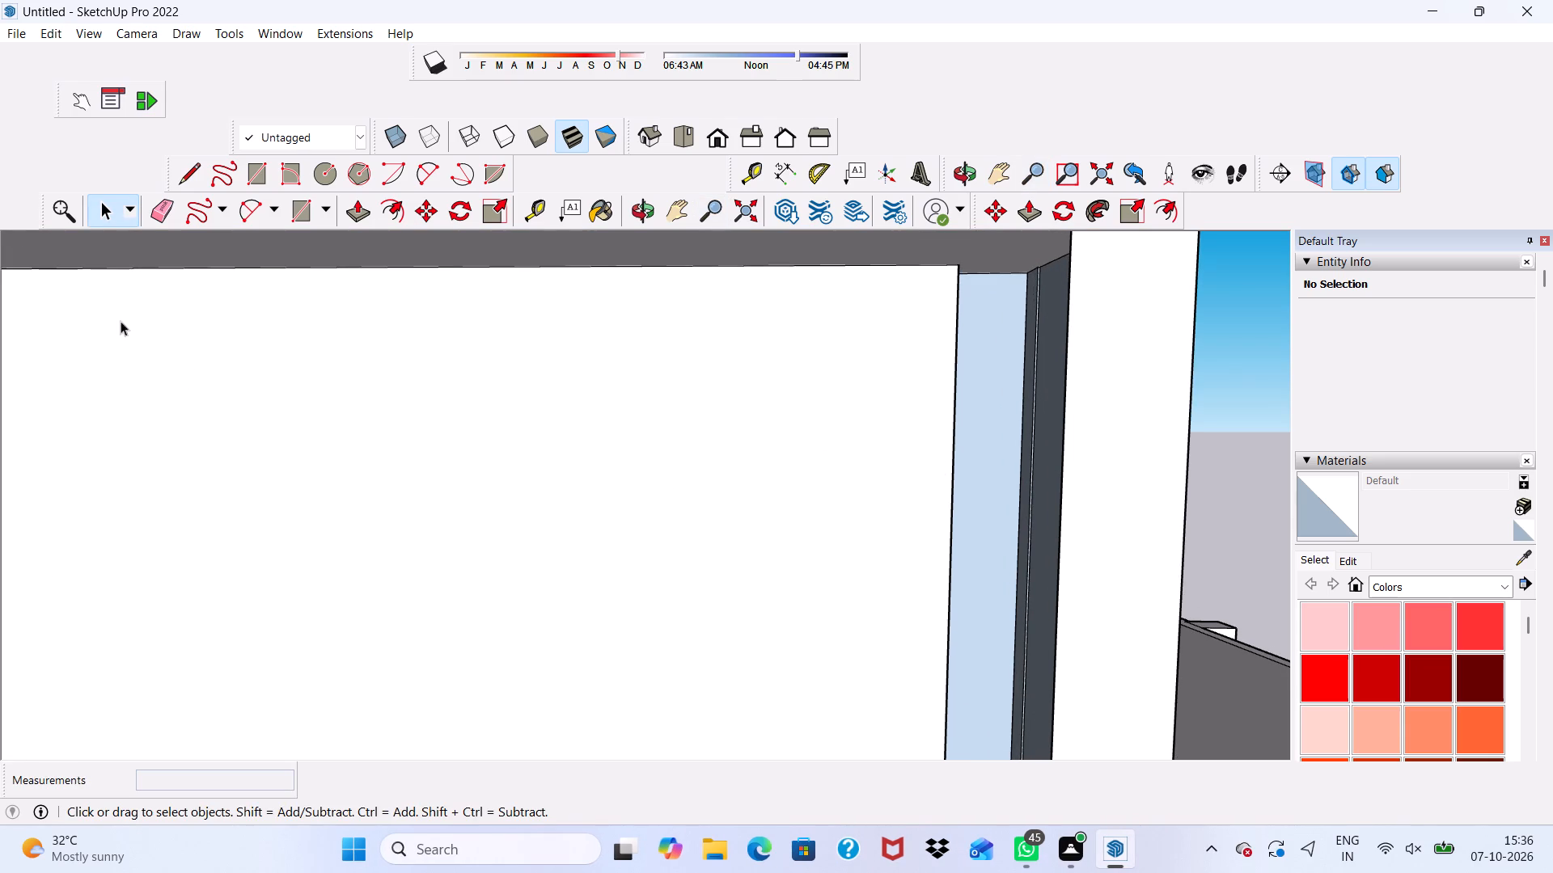
{"action": "left_click", "coordinate": [107, 208]}
{"action": "key", "text": "ctrl+z"}
{"action": "key", "text": "ctrl+z"}
{"action": "key", "text": "ctrl+z"}
{"action": "key", "text": "space"}
Push/Pull the inner side face of the cabinet's recess 1' 4 15/16" so it meets the edge of the white panel.
{"action": "scroll", "coordinate": [765, 422], "scroll_direction": "down", "scroll_amount": 5}
{"action": "middle_click_drag", "start_coordinate": [737, 428], "coordinate": [849, 428]}
{"action": "scroll", "coordinate": [739, 429], "scroll_direction": "down", "scroll_amount": 1}
{"action": "scroll", "coordinate": [891, 432], "scroll_direction": "up", "scroll_amount": 7}
{"action": "left_click", "coordinate": [891, 432]}
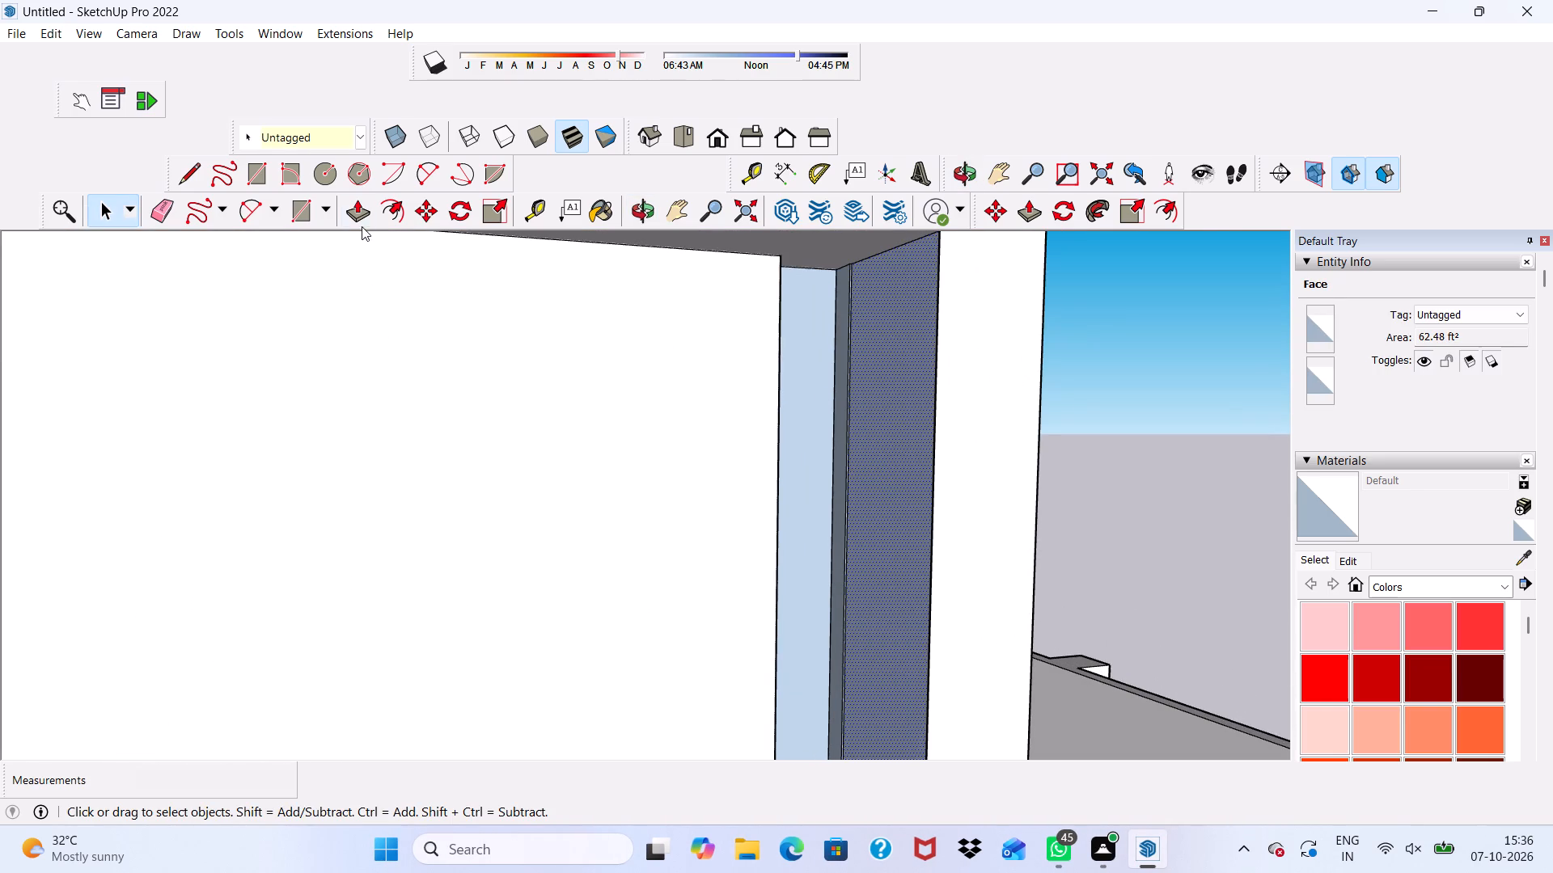
{"action": "left_click", "coordinate": [358, 219]}
{"action": "left_click", "coordinate": [871, 475]}
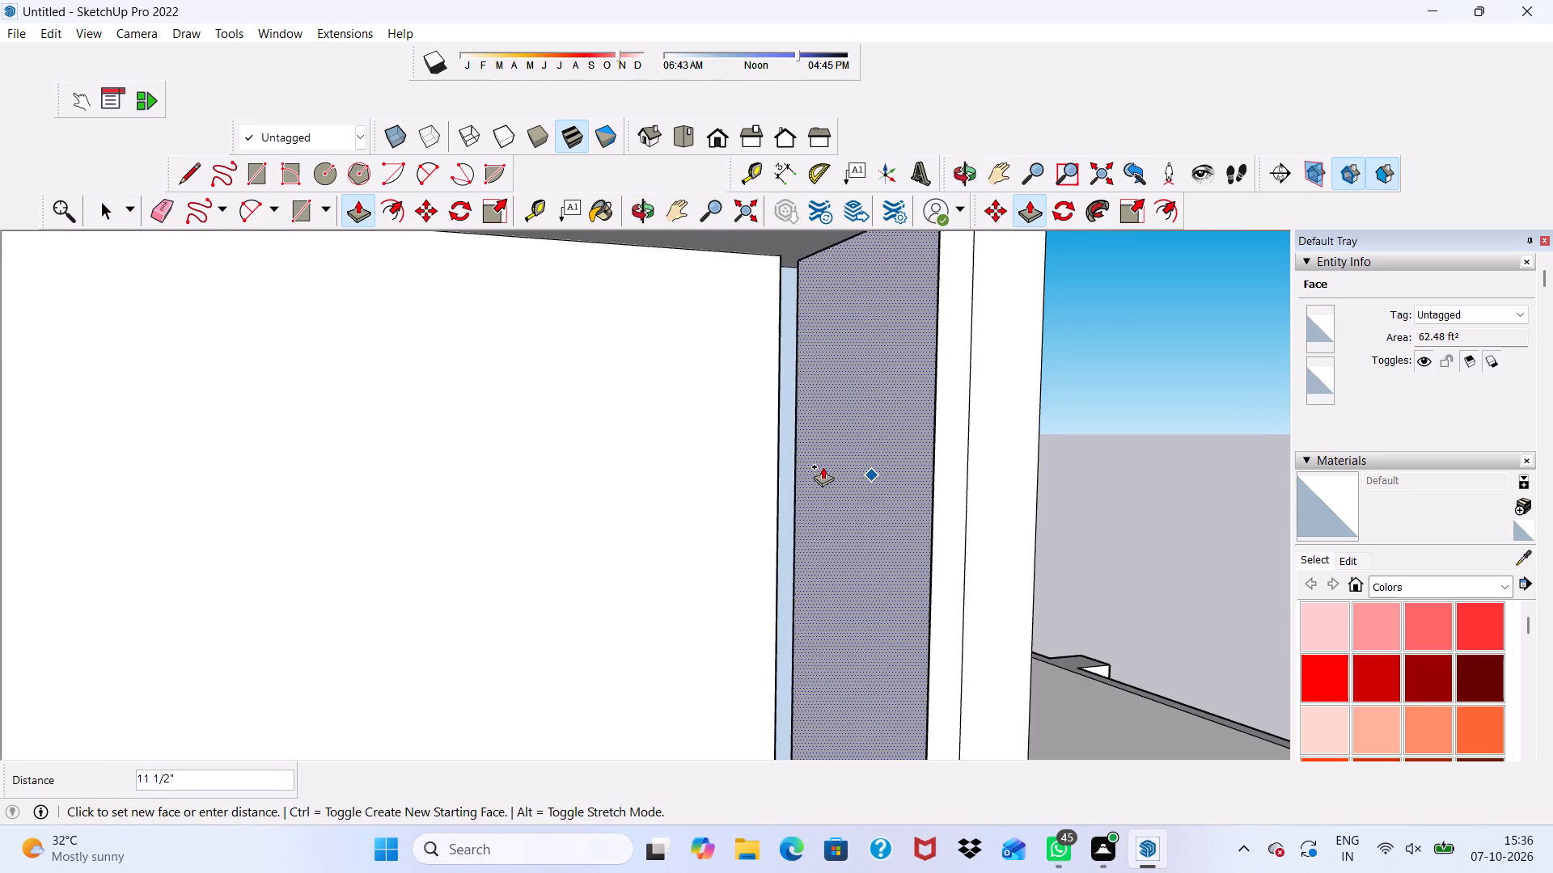
{"action": "left_click", "coordinate": [789, 443]}
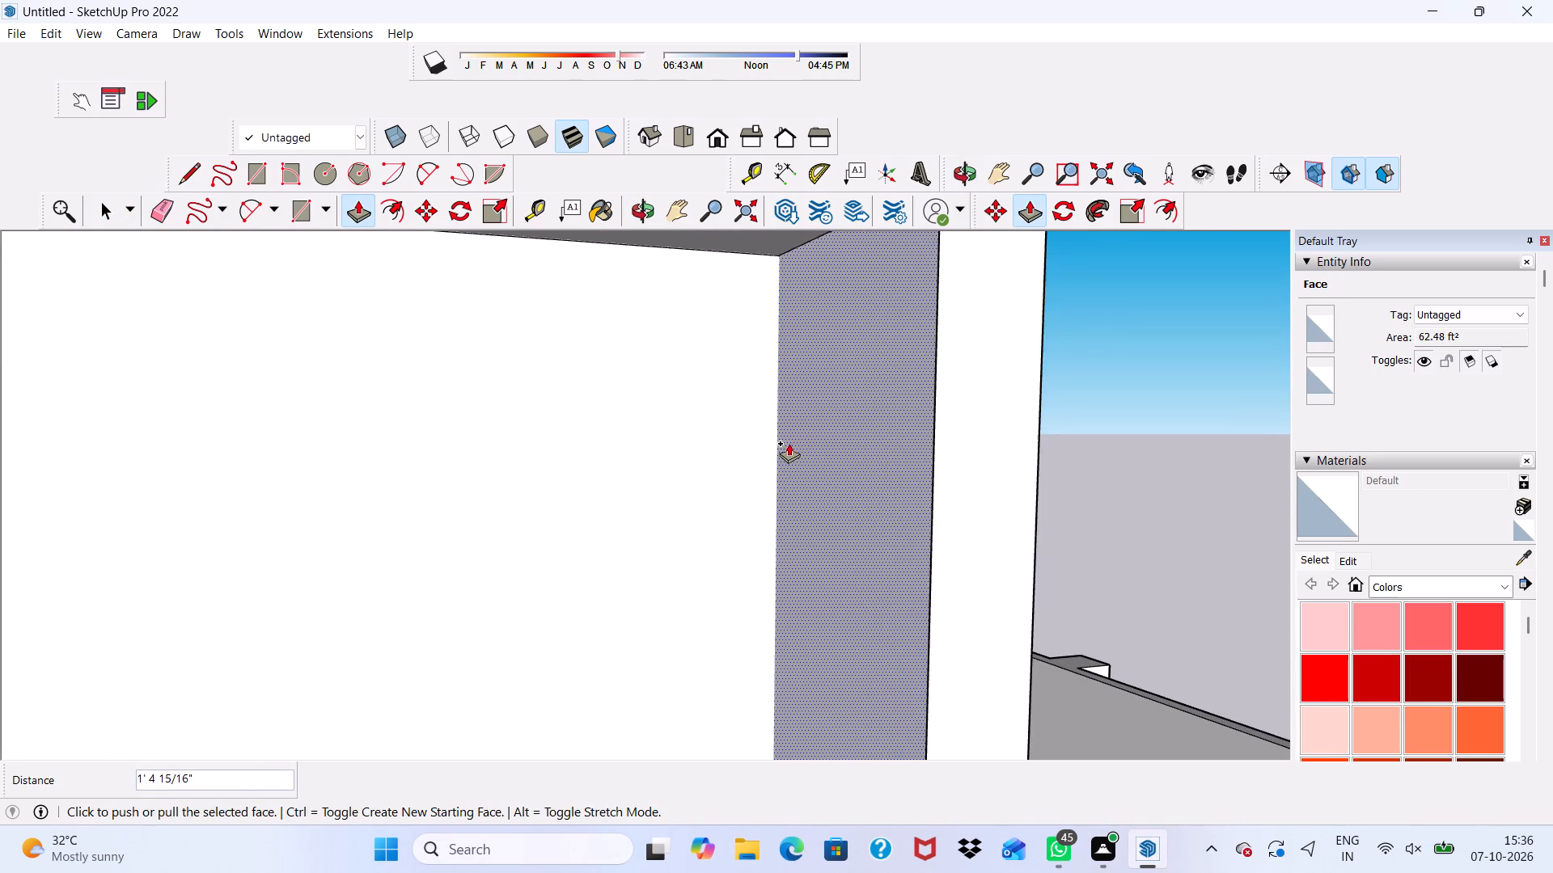
Erase the long horizontal seam line on the recessed side's top rail and the short seam lines at its adjoining corner.
{"action": "scroll", "coordinate": [789, 443], "scroll_direction": "down", "scroll_amount": 9}
{"action": "middle_click_drag", "start_coordinate": [808, 466], "coordinate": [763, 521]}
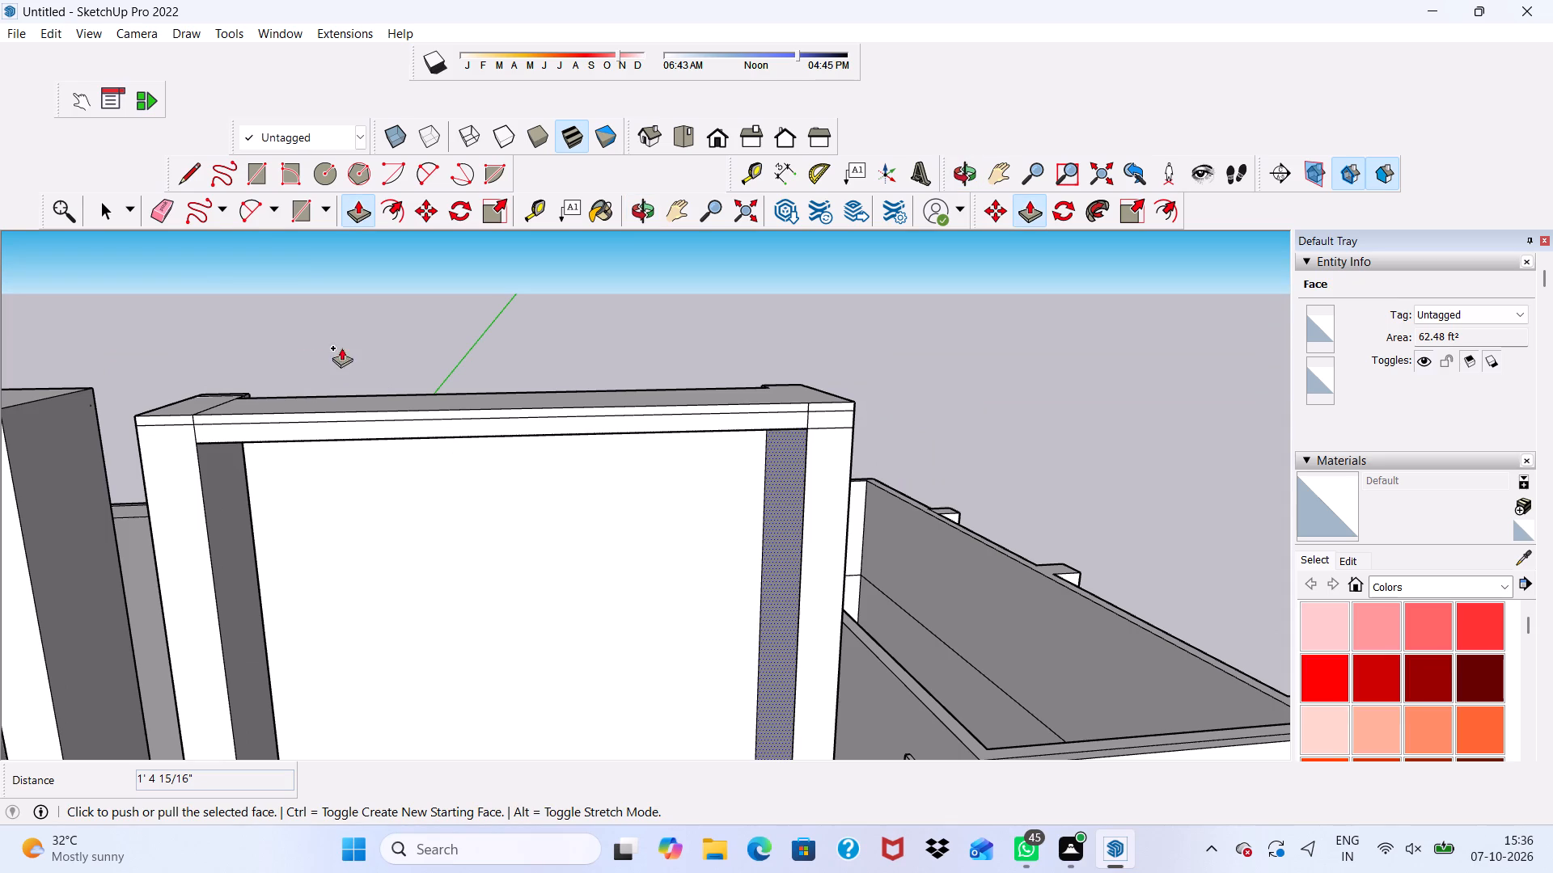
{"action": "left_click", "coordinate": [163, 210]}
{"action": "scroll", "coordinate": [310, 447], "scroll_direction": "up", "scroll_amount": 4}
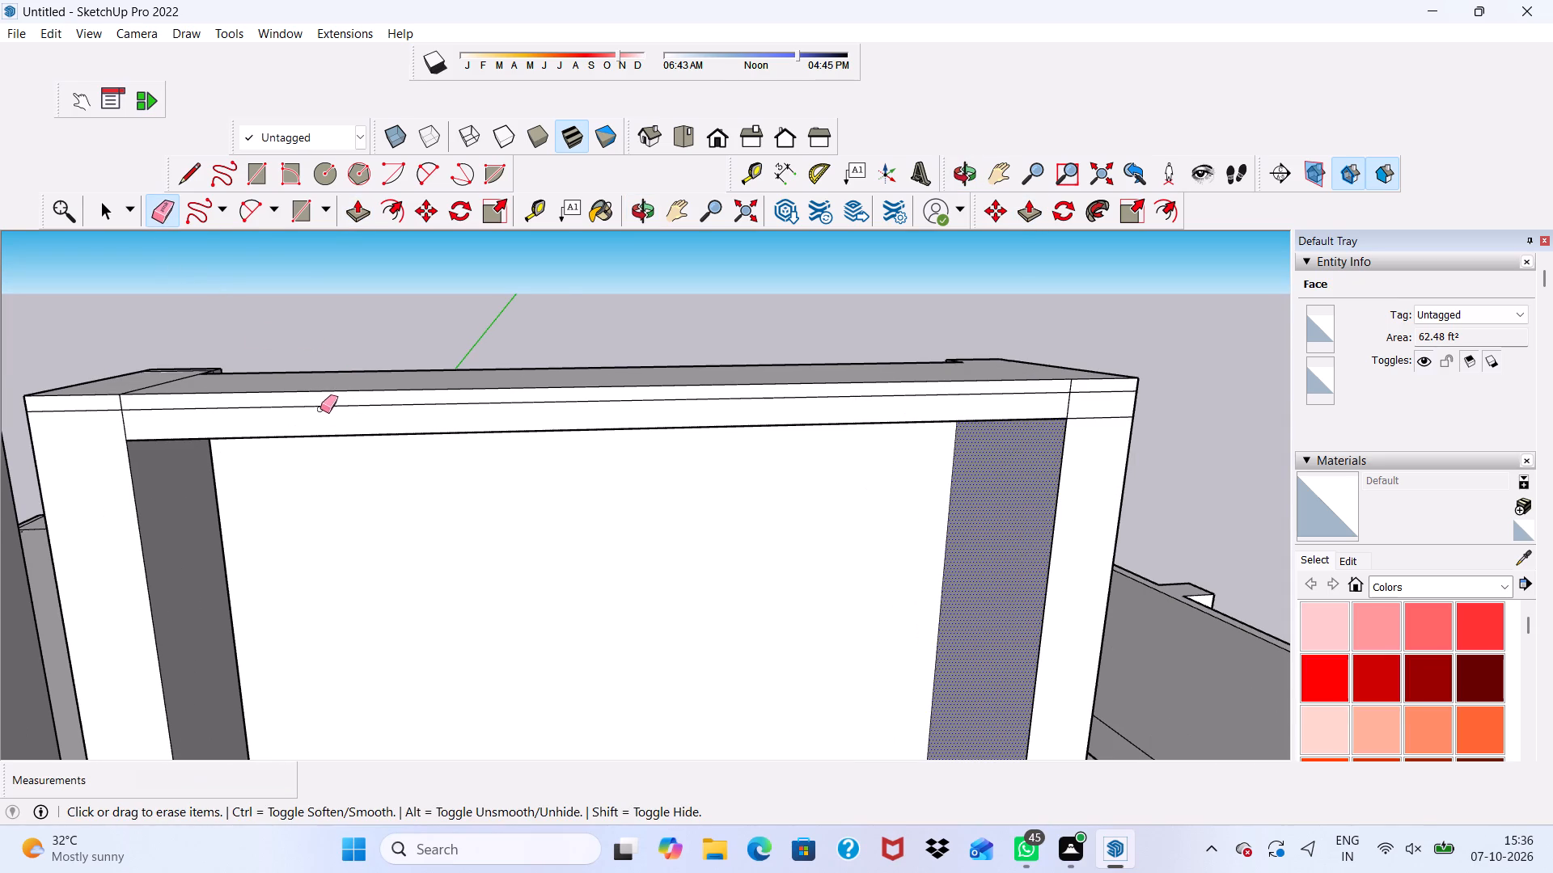
{"action": "left_click", "coordinate": [324, 403]}
{"action": "double_click", "coordinate": [324, 408]}
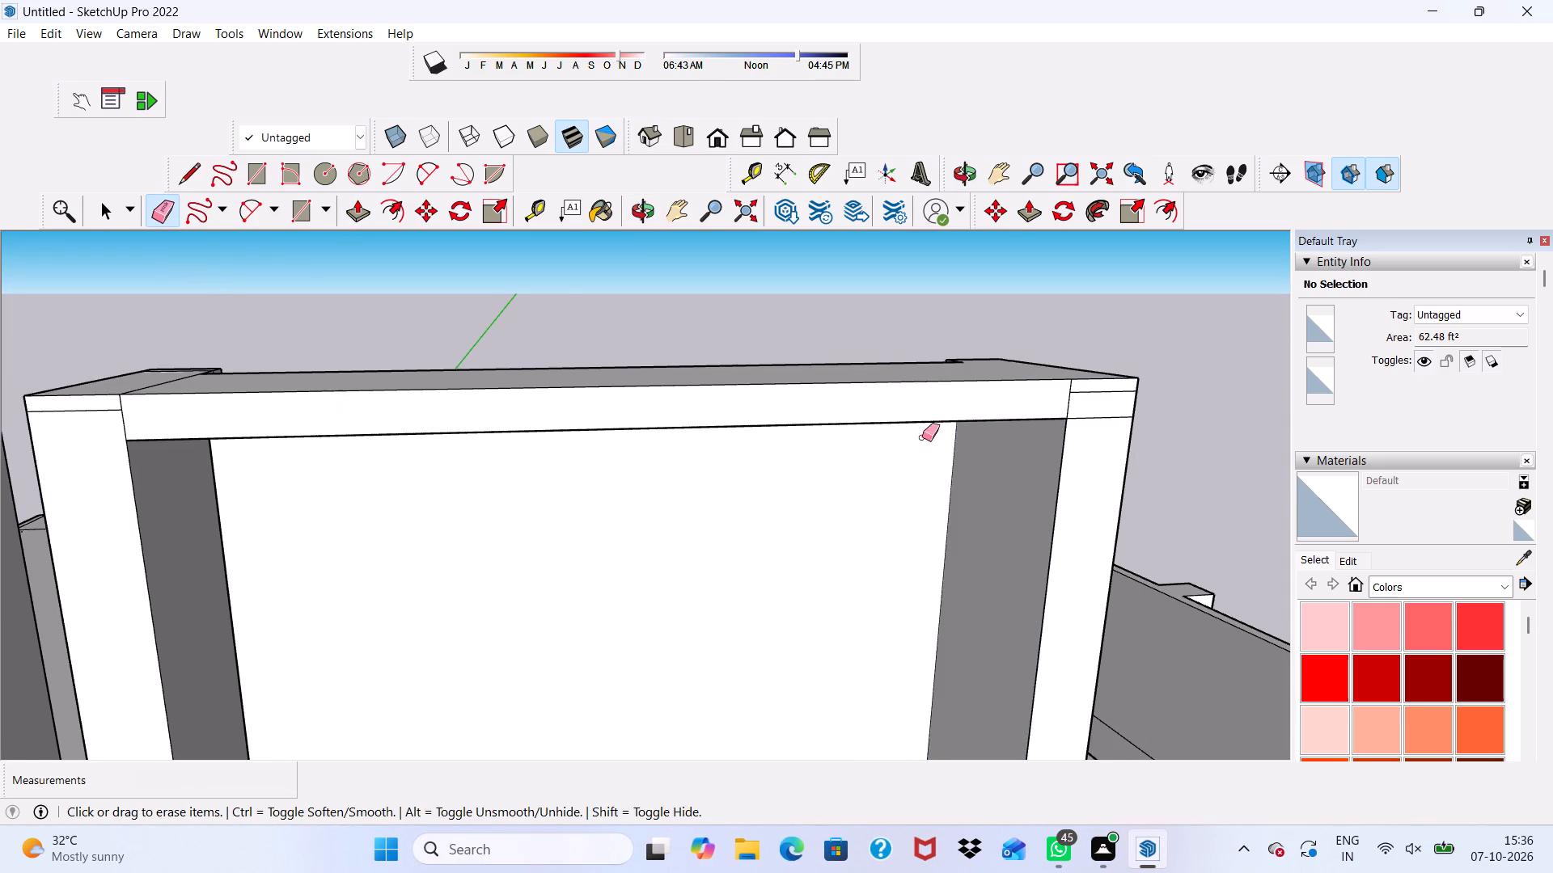
{"action": "scroll", "coordinate": [937, 424], "scroll_direction": "up", "scroll_amount": 1}
{"action": "left_click_drag", "start_coordinate": [1111, 388], "coordinate": [1105, 407]}
{"action": "left_click", "coordinate": [1084, 394]}
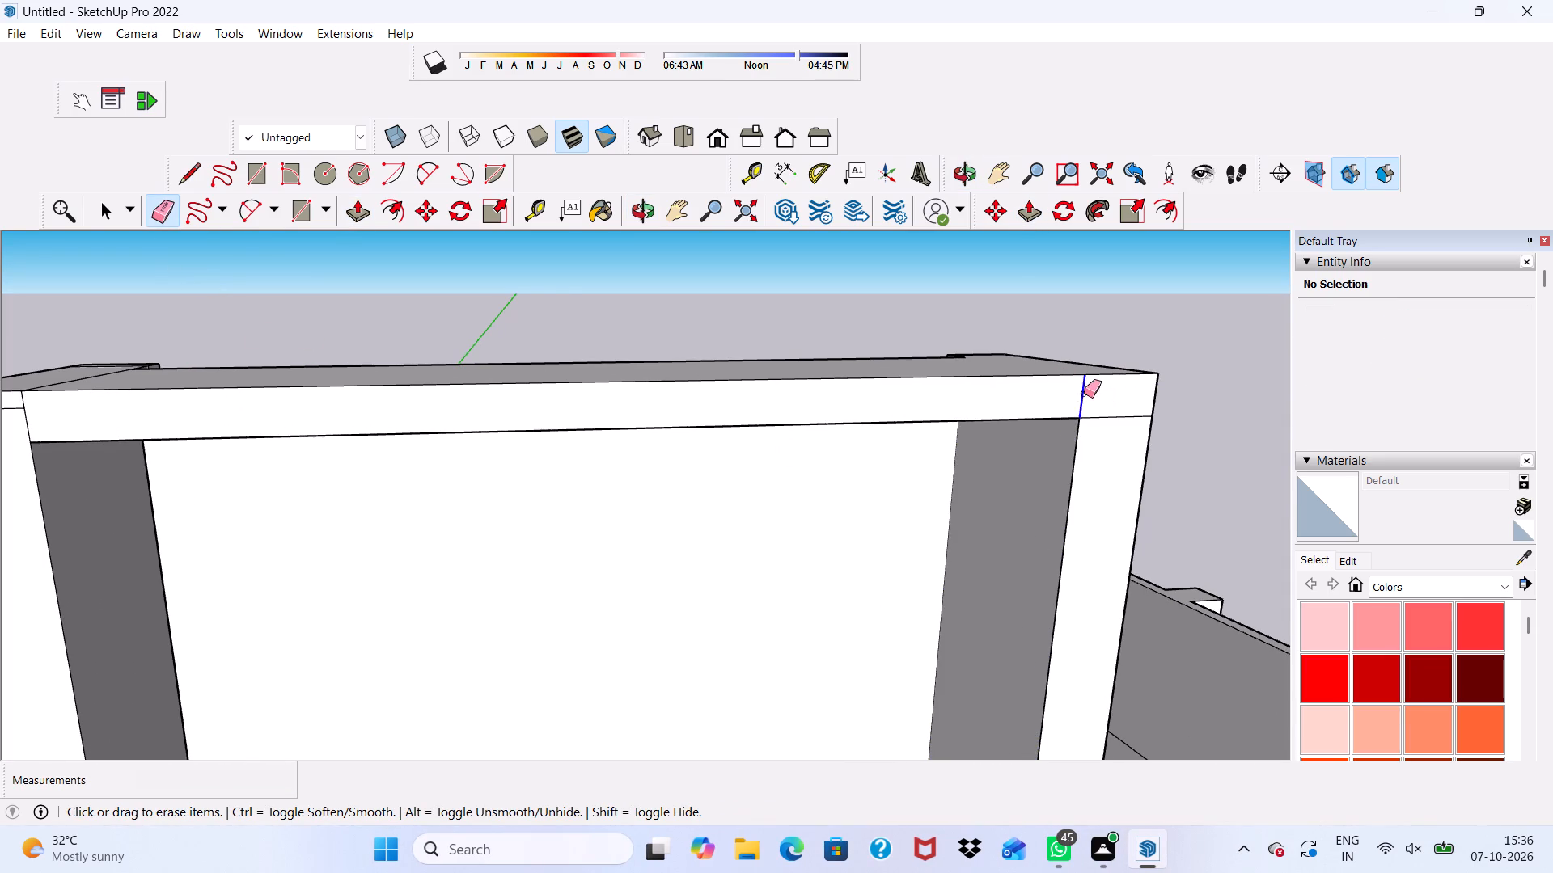
{"action": "left_click_drag", "start_coordinate": [1111, 412], "coordinate": [1114, 424]}
Erase the short horizontal and vertical seam lines at the other top corner of the cabinet's recessed frame.
{"action": "scroll", "coordinate": [1094, 455], "scroll_direction": "down", "scroll_amount": 4}
{"action": "middle_click_drag", "start_coordinate": [662, 507], "coordinate": [859, 369]}
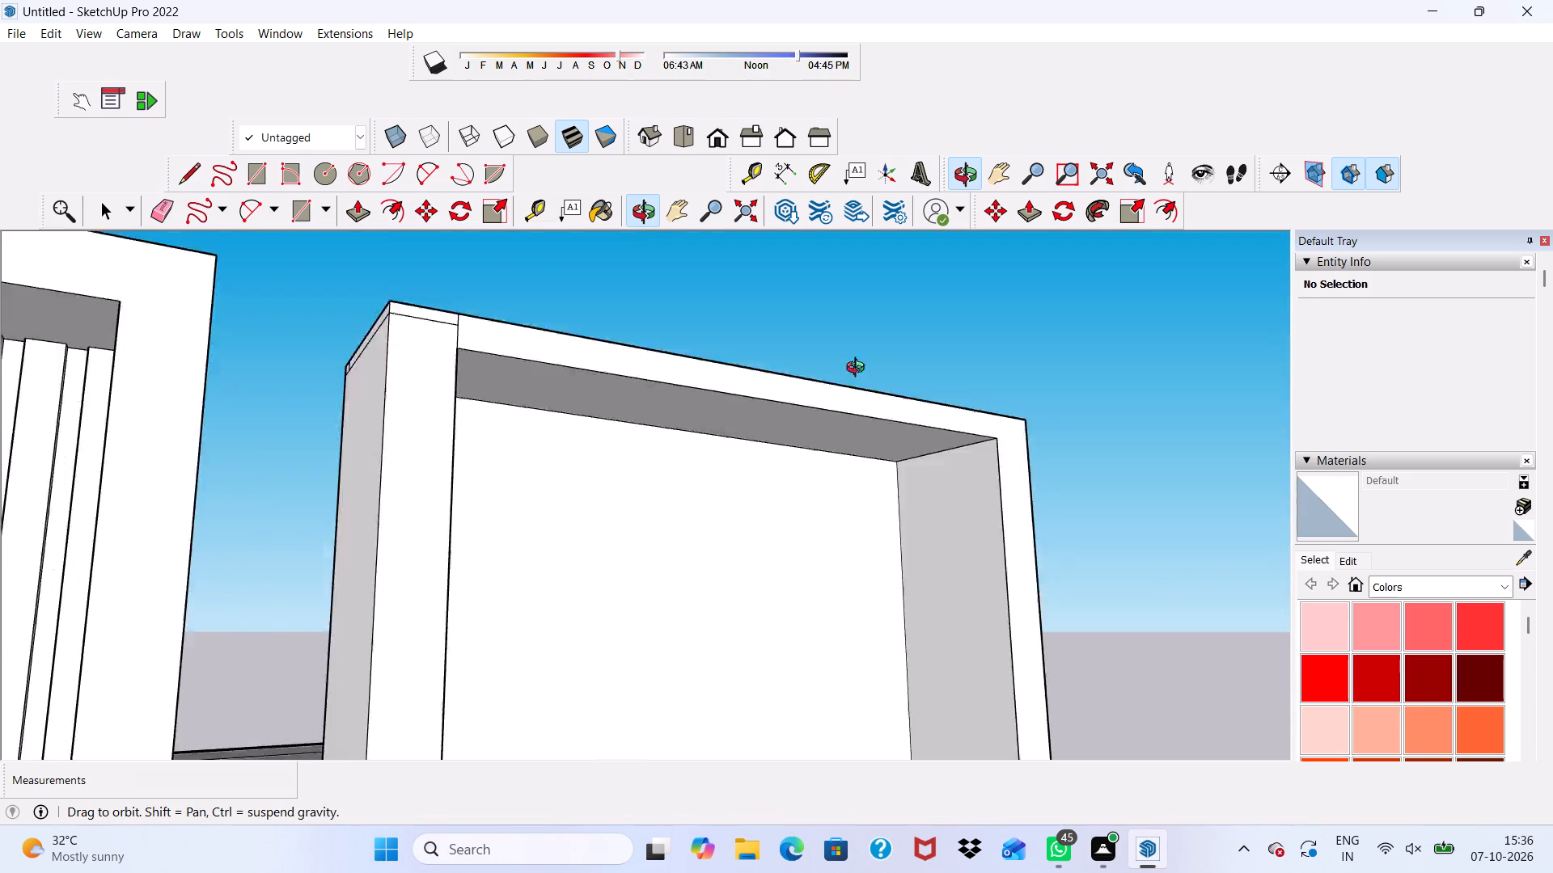
{"action": "middle_click_drag", "start_coordinate": [859, 369], "coordinate": [973, 371]}
{"action": "middle_click_drag", "start_coordinate": [942, 445], "coordinate": [810, 493]}
{"action": "scroll", "coordinate": [332, 352], "scroll_direction": "up", "scroll_amount": 4}
{"action": "scroll", "coordinate": [497, 433], "scroll_direction": "down", "scroll_amount": 3}
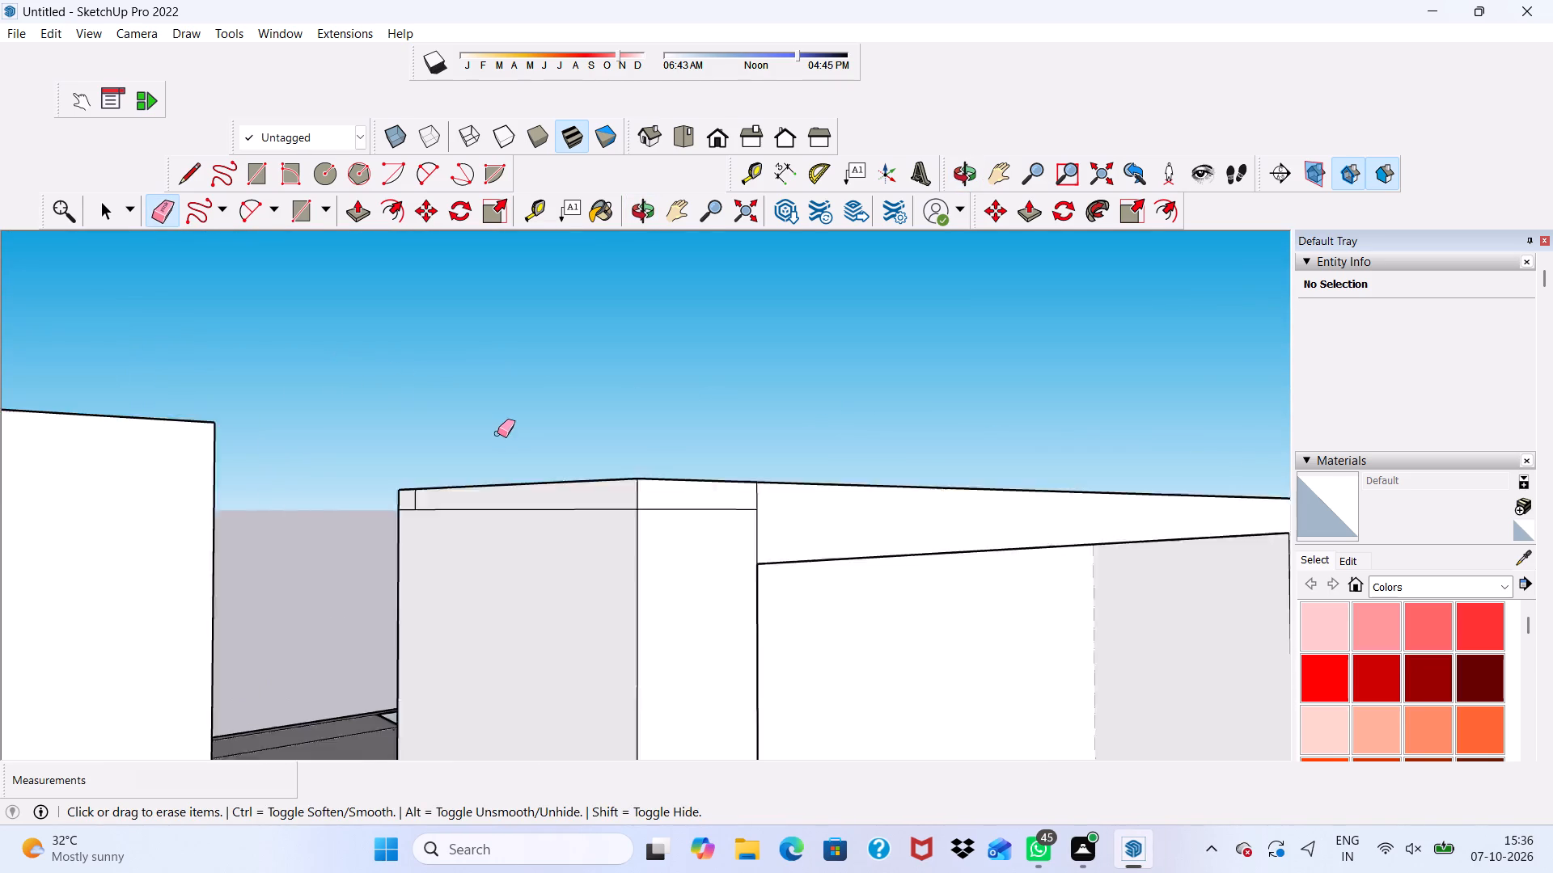
{"action": "scroll", "coordinate": [497, 433], "scroll_direction": "down", "scroll_amount": 2}
{"action": "scroll", "coordinate": [521, 464], "scroll_direction": "up", "scroll_amount": 2}
{"action": "left_click_drag", "start_coordinate": [597, 457], "coordinate": [595, 470]}
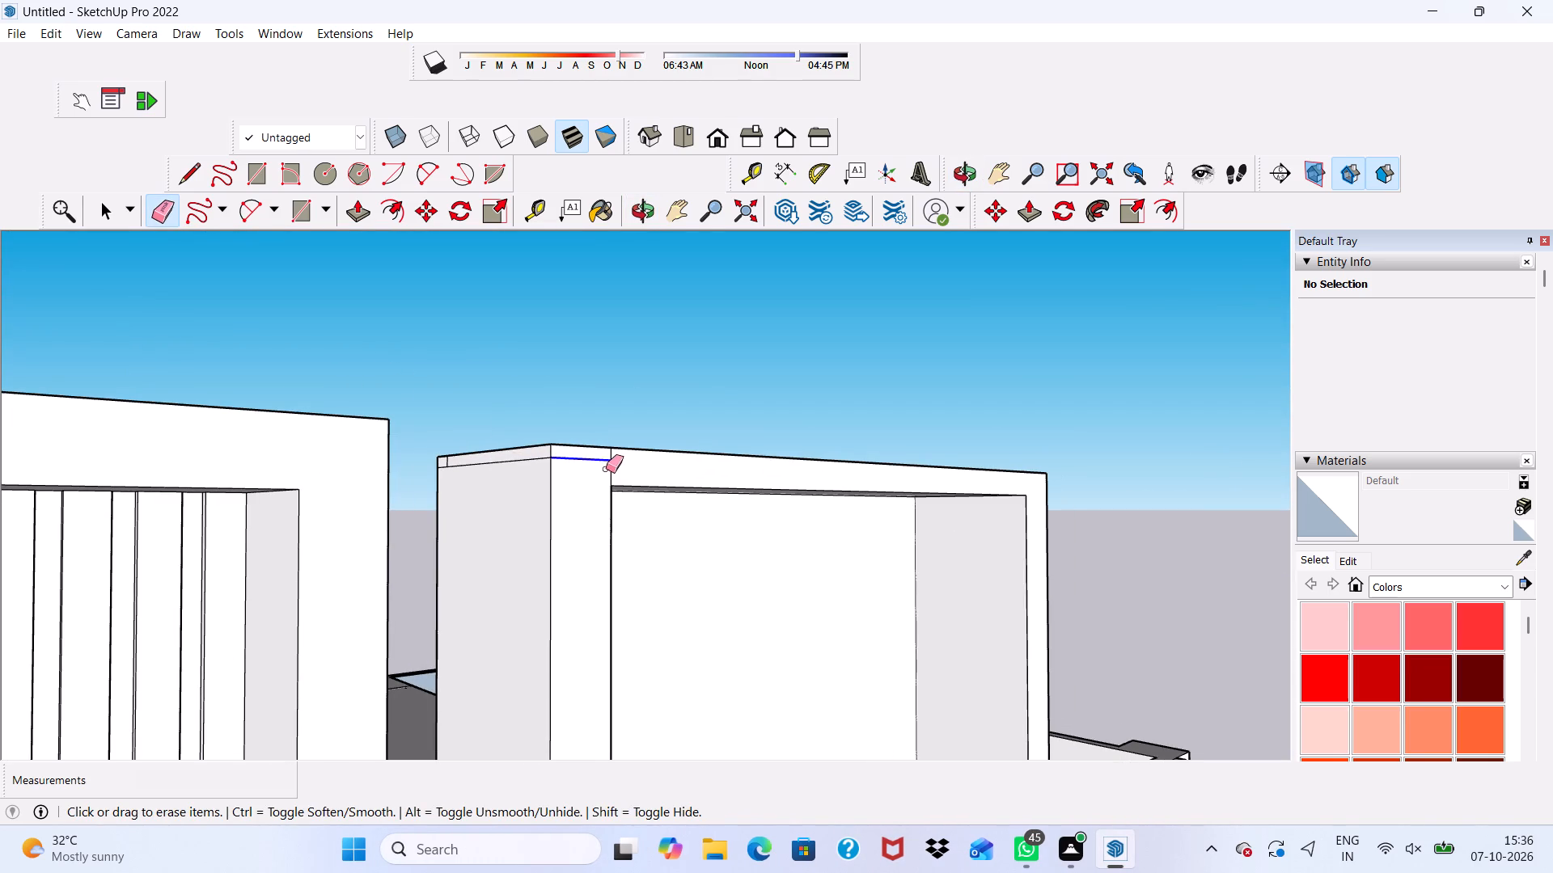
{"action": "left_click_drag", "start_coordinate": [606, 469], "coordinate": [615, 466]}
{"action": "scroll", "coordinate": [609, 459], "scroll_direction": "up", "scroll_amount": 3}
{"action": "left_click_drag", "start_coordinate": [609, 454], "coordinate": [616, 451]}
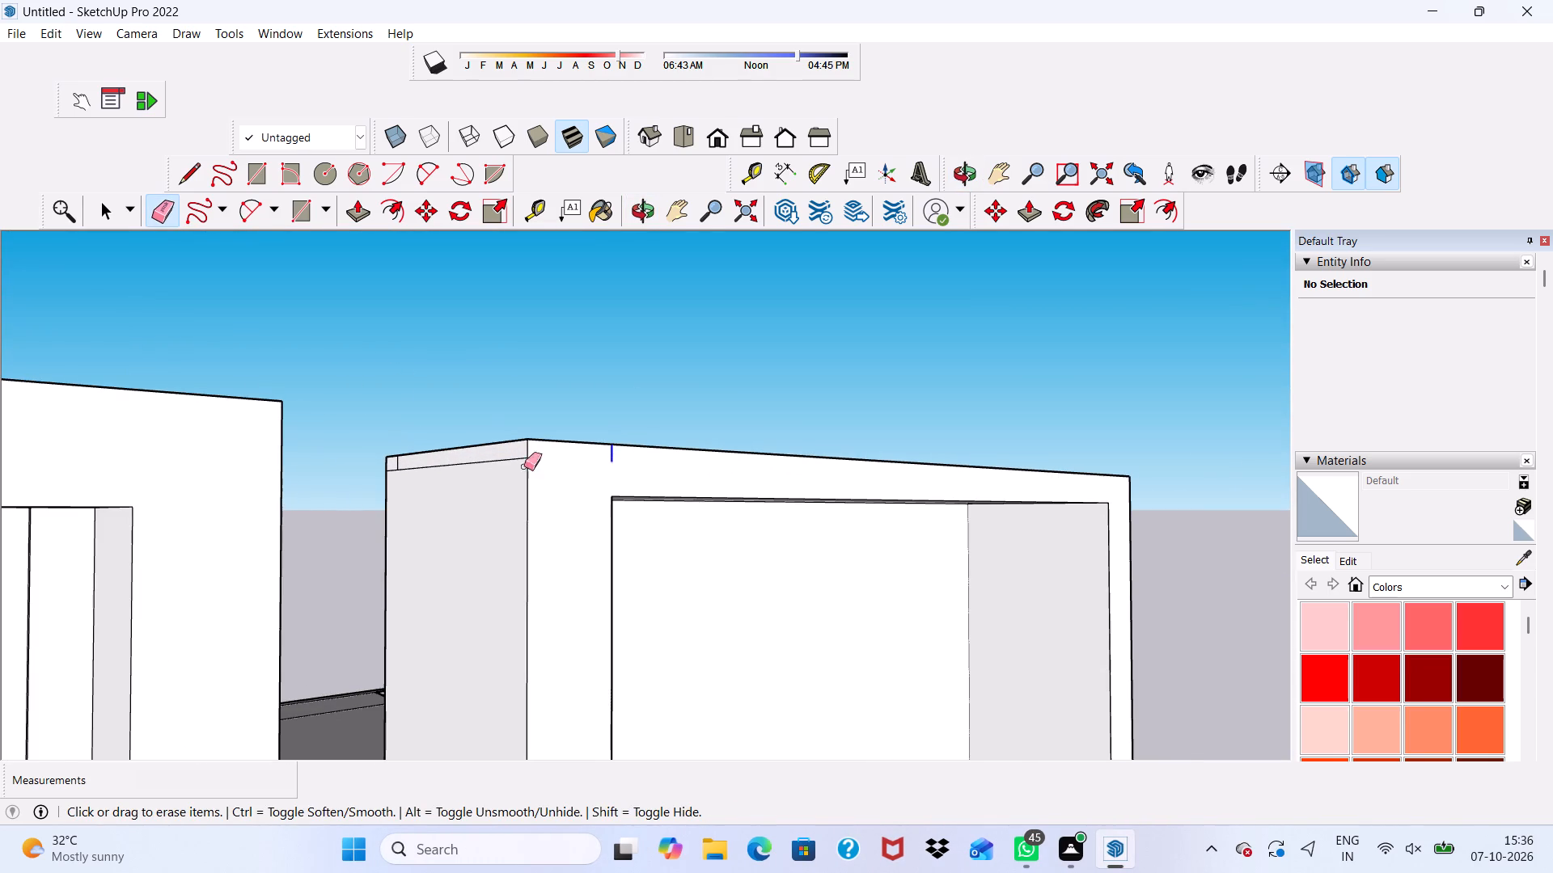
Erase the long horizontal seam line and the small corner square's lines near the top of the adjacent side face.
{"action": "left_click_drag", "start_coordinate": [446, 458], "coordinate": [451, 466]}
{"action": "scroll", "coordinate": [430, 466], "scroll_direction": "up", "scroll_amount": 9}
{"action": "left_click_drag", "start_coordinate": [394, 461], "coordinate": [399, 468]}
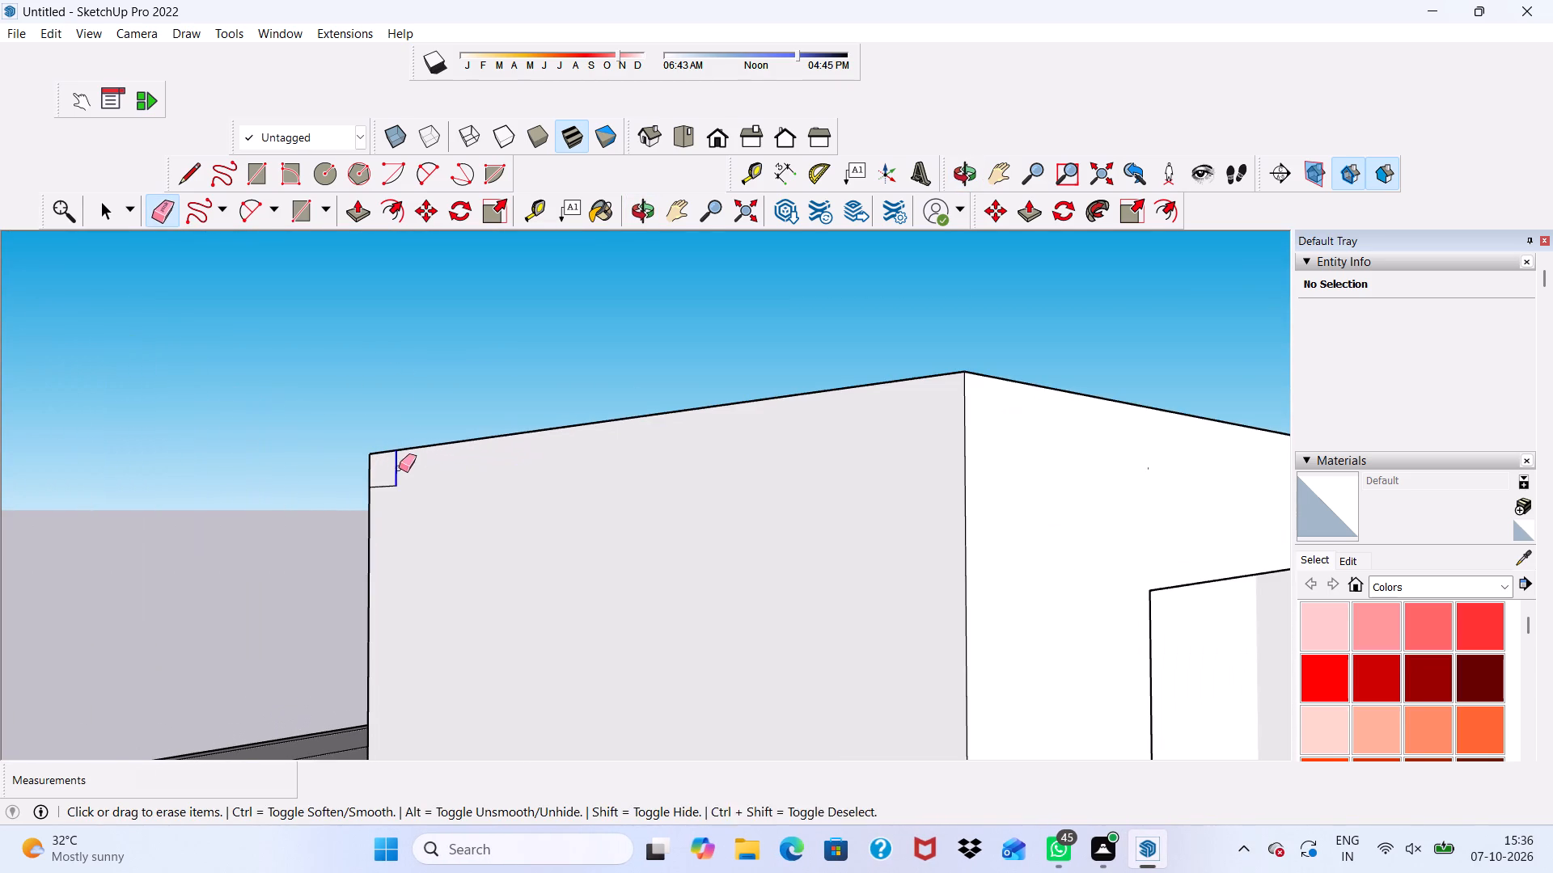
{"action": "left_click_drag", "start_coordinate": [399, 468], "coordinate": [399, 470]}
{"action": "left_click_drag", "start_coordinate": [388, 474], "coordinate": [387, 496]}
Erase the horizontal seam lines near the top of the cabinet's opposite side face.
{"action": "scroll", "coordinate": [387, 496], "scroll_direction": "down", "scroll_amount": 15}
{"action": "middle_click_drag", "start_coordinate": [753, 567], "coordinate": [168, 555]}
{"action": "scroll", "coordinate": [463, 509], "scroll_direction": "up", "scroll_amount": 4}
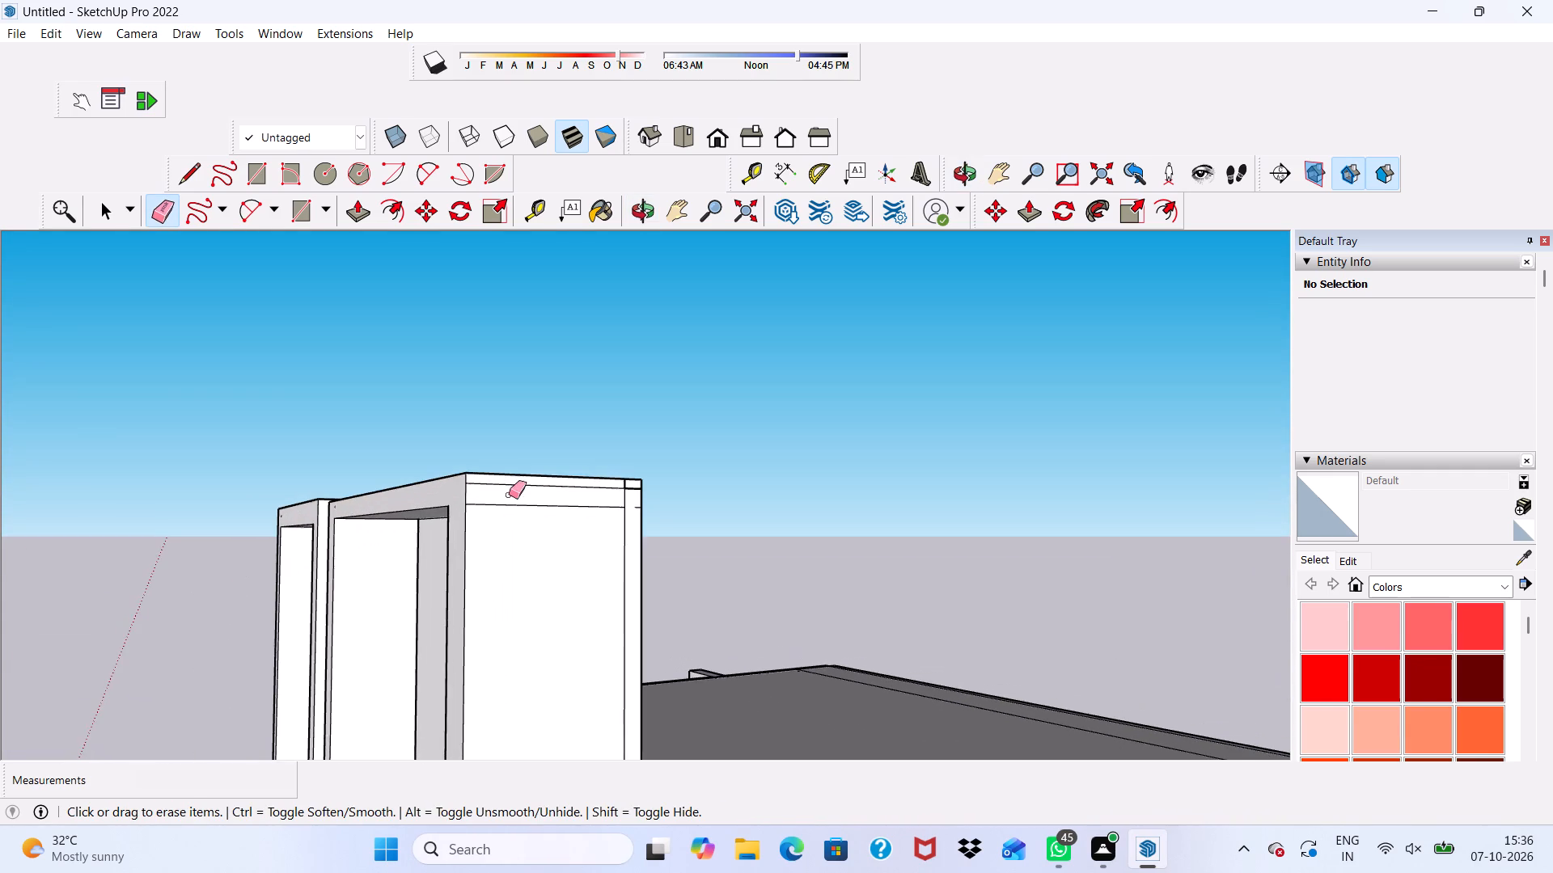
{"action": "scroll", "coordinate": [510, 495], "scroll_direction": "down", "scroll_amount": 1}
{"action": "left_click_drag", "start_coordinate": [510, 495], "coordinate": [515, 511]}
{"action": "left_click_drag", "start_coordinate": [517, 483], "coordinate": [517, 496]}
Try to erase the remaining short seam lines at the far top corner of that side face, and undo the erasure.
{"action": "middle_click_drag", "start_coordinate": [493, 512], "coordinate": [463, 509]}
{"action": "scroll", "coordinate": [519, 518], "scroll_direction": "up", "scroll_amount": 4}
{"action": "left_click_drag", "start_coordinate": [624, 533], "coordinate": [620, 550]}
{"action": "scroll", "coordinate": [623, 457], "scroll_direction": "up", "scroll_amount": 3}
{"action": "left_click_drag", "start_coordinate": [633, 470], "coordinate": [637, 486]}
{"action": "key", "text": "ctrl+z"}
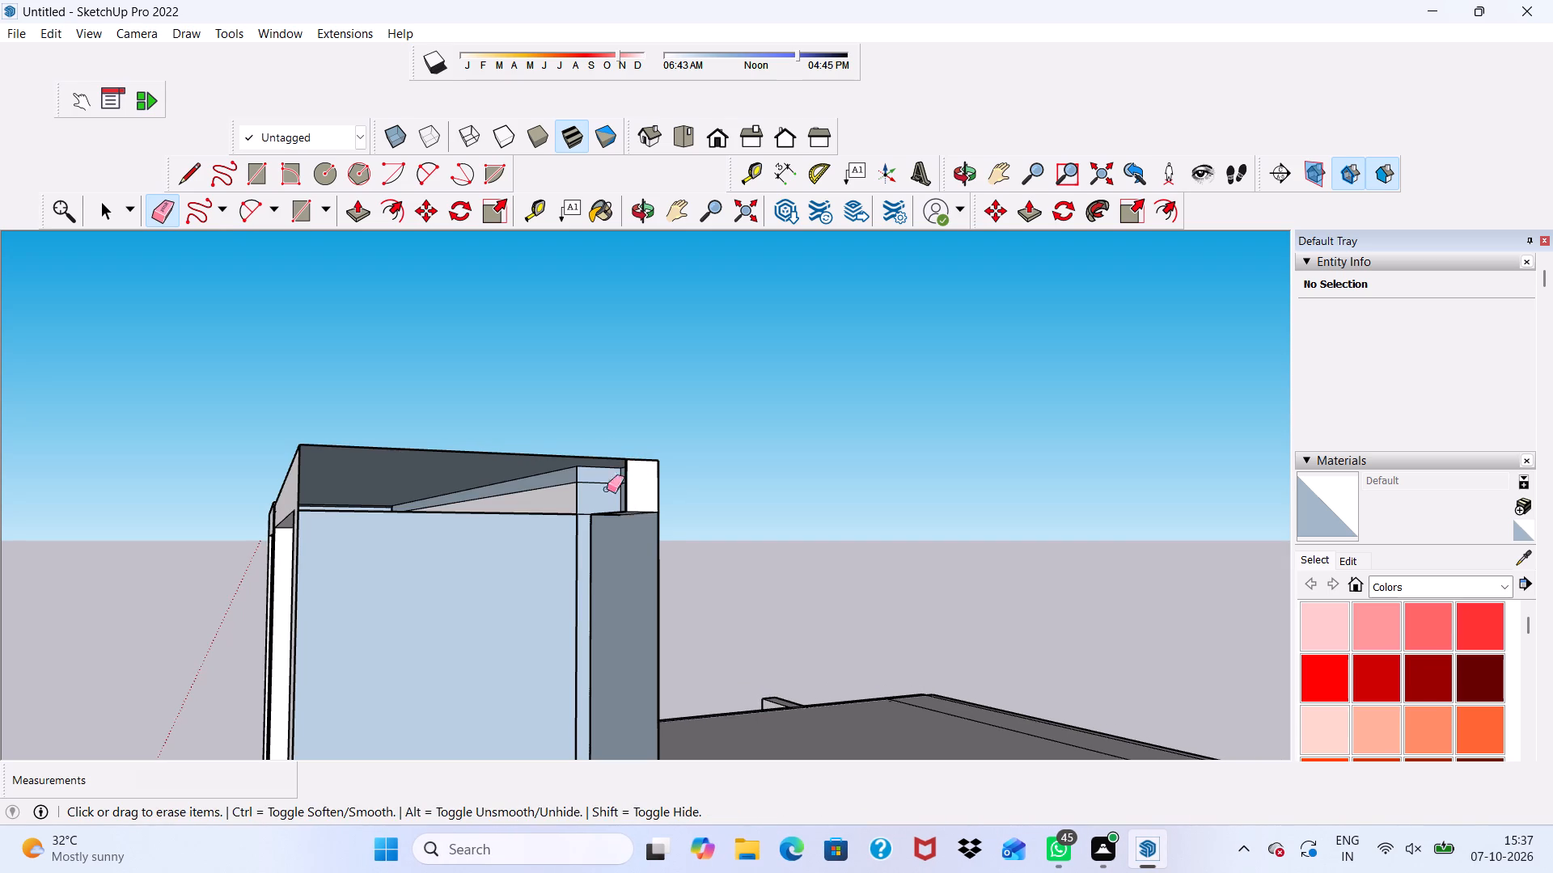
Erase the lower horizontal and vertical seam lines at the top corner of the large face beside the grooved edge.
{"action": "scroll", "coordinate": [599, 477], "scroll_direction": "down", "scroll_amount": 3}
{"action": "middle_click_drag", "start_coordinate": [637, 471], "coordinate": [16, 563]}
{"action": "scroll", "coordinate": [390, 534], "scroll_direction": "up", "scroll_amount": 3}
{"action": "scroll", "coordinate": [436, 499], "scroll_direction": "down", "scroll_amount": 4}
{"action": "scroll", "coordinate": [592, 521], "scroll_direction": "up", "scroll_amount": 3}
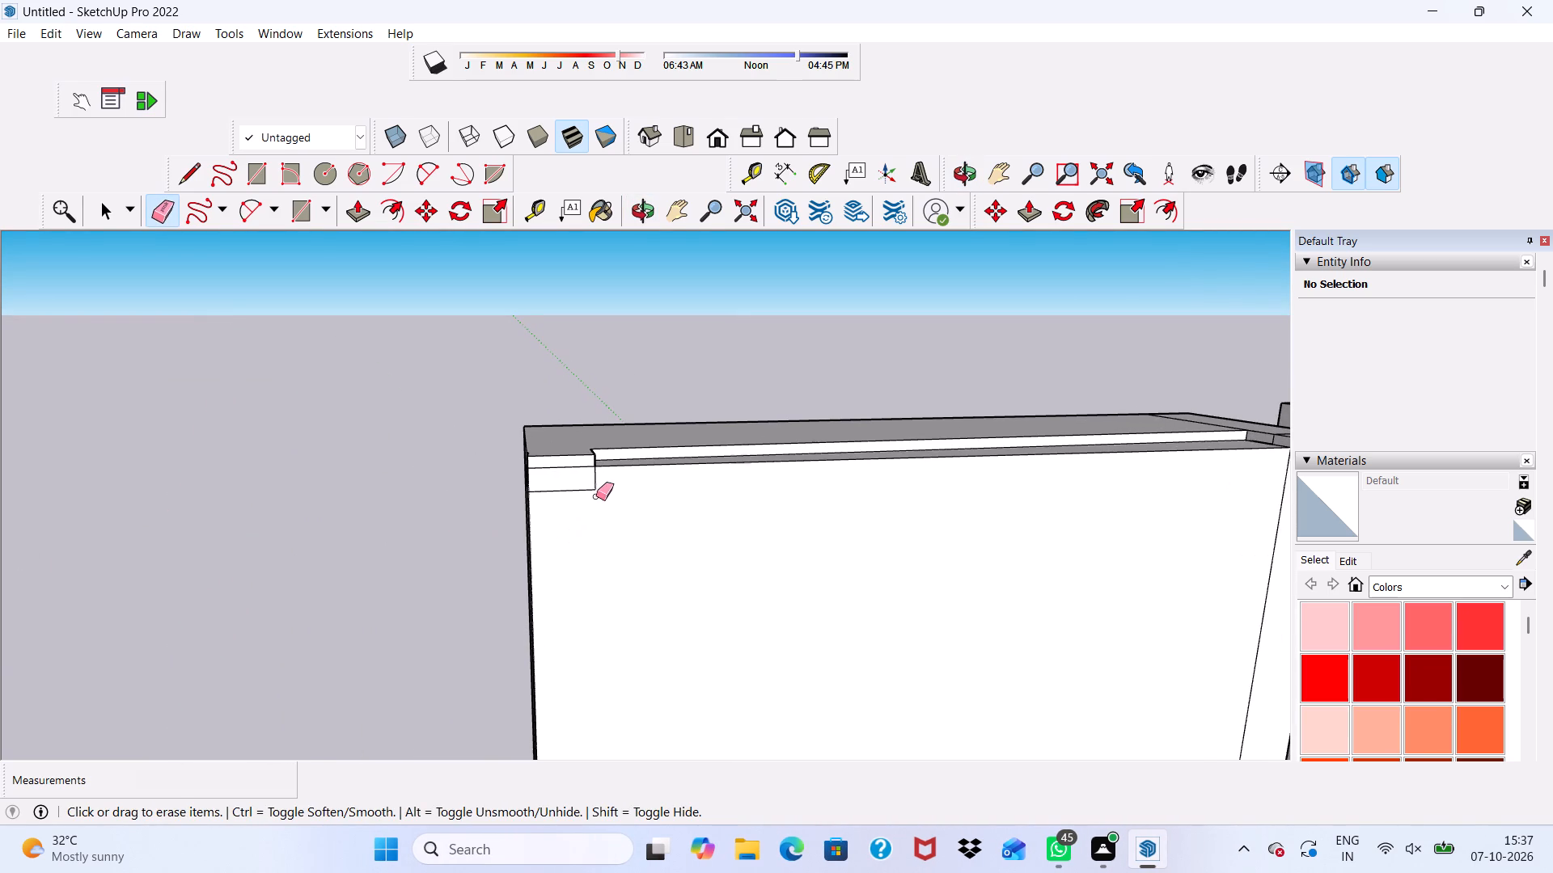
{"action": "left_click_drag", "start_coordinate": [592, 485], "coordinate": [566, 495]}
{"action": "left_click_drag", "start_coordinate": [582, 479], "coordinate": [595, 478]}
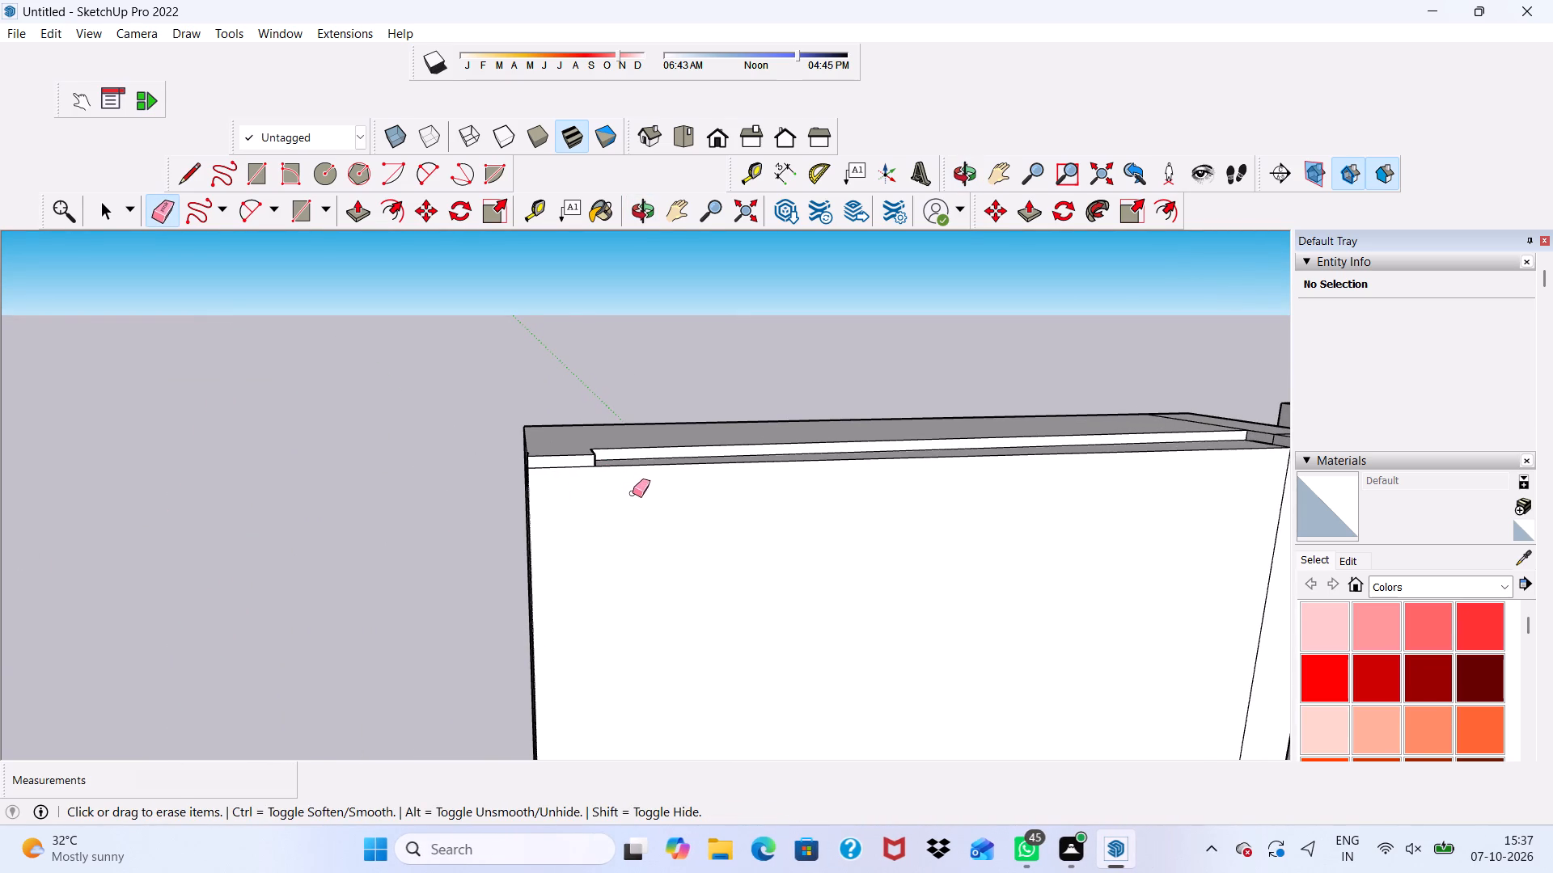
{"action": "left_click", "coordinate": [633, 494]}
Push/Pull the recessed strip along the cabinet's top edge outward about 8 15/16" toward the adjoining corner block's front face.
{"action": "key", "text": "space"}
{"action": "scroll", "coordinate": [633, 494], "scroll_direction": "up", "scroll_amount": 6}
{"action": "left_click", "coordinate": [645, 428]}
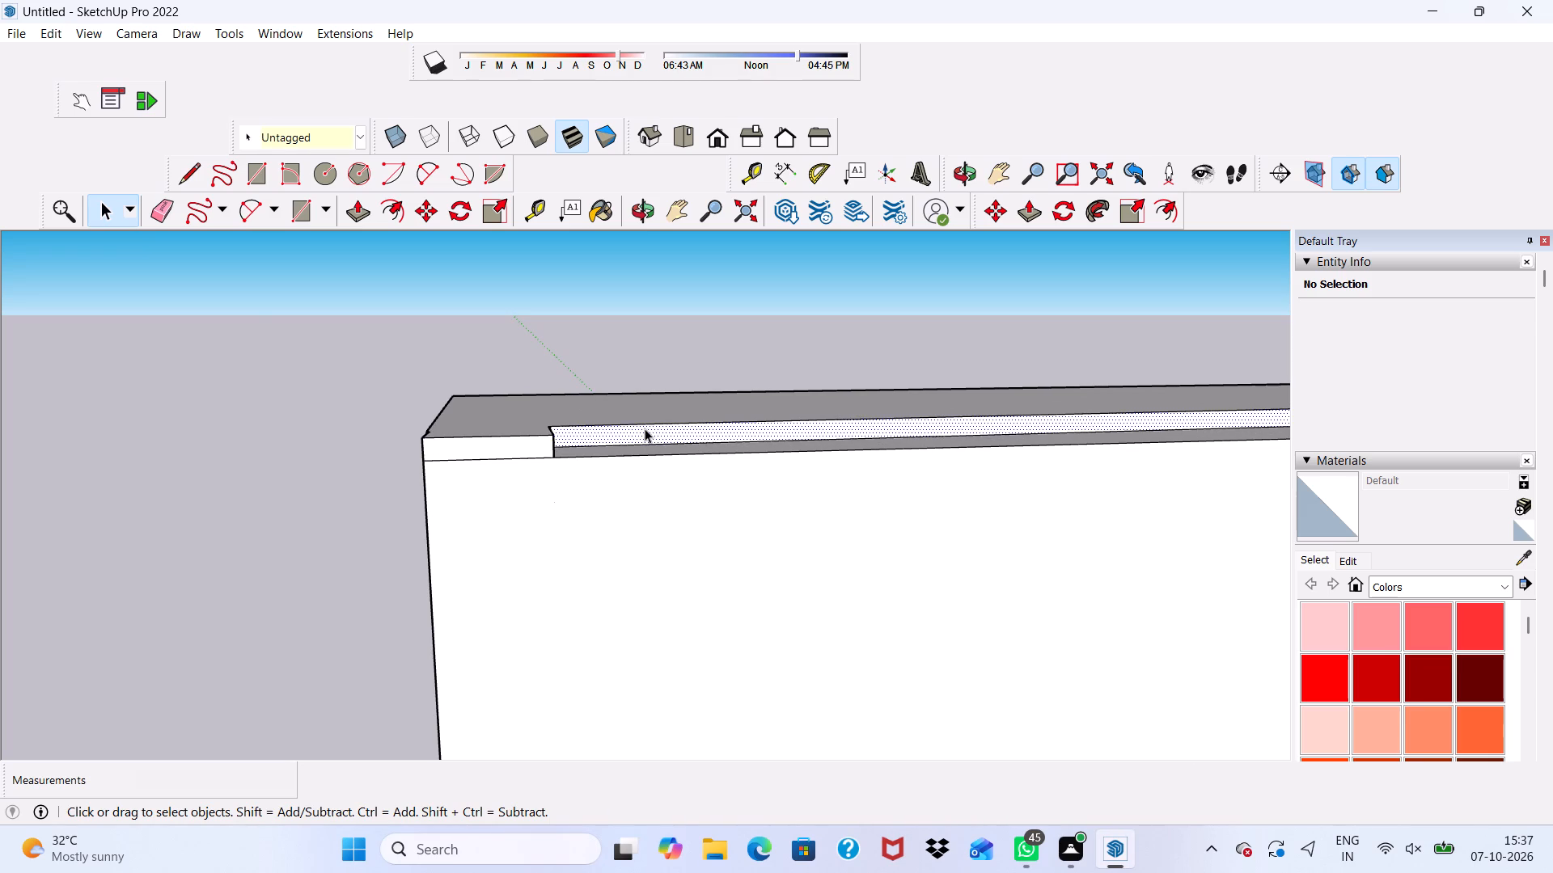
{"action": "left_click", "coordinate": [353, 209]}
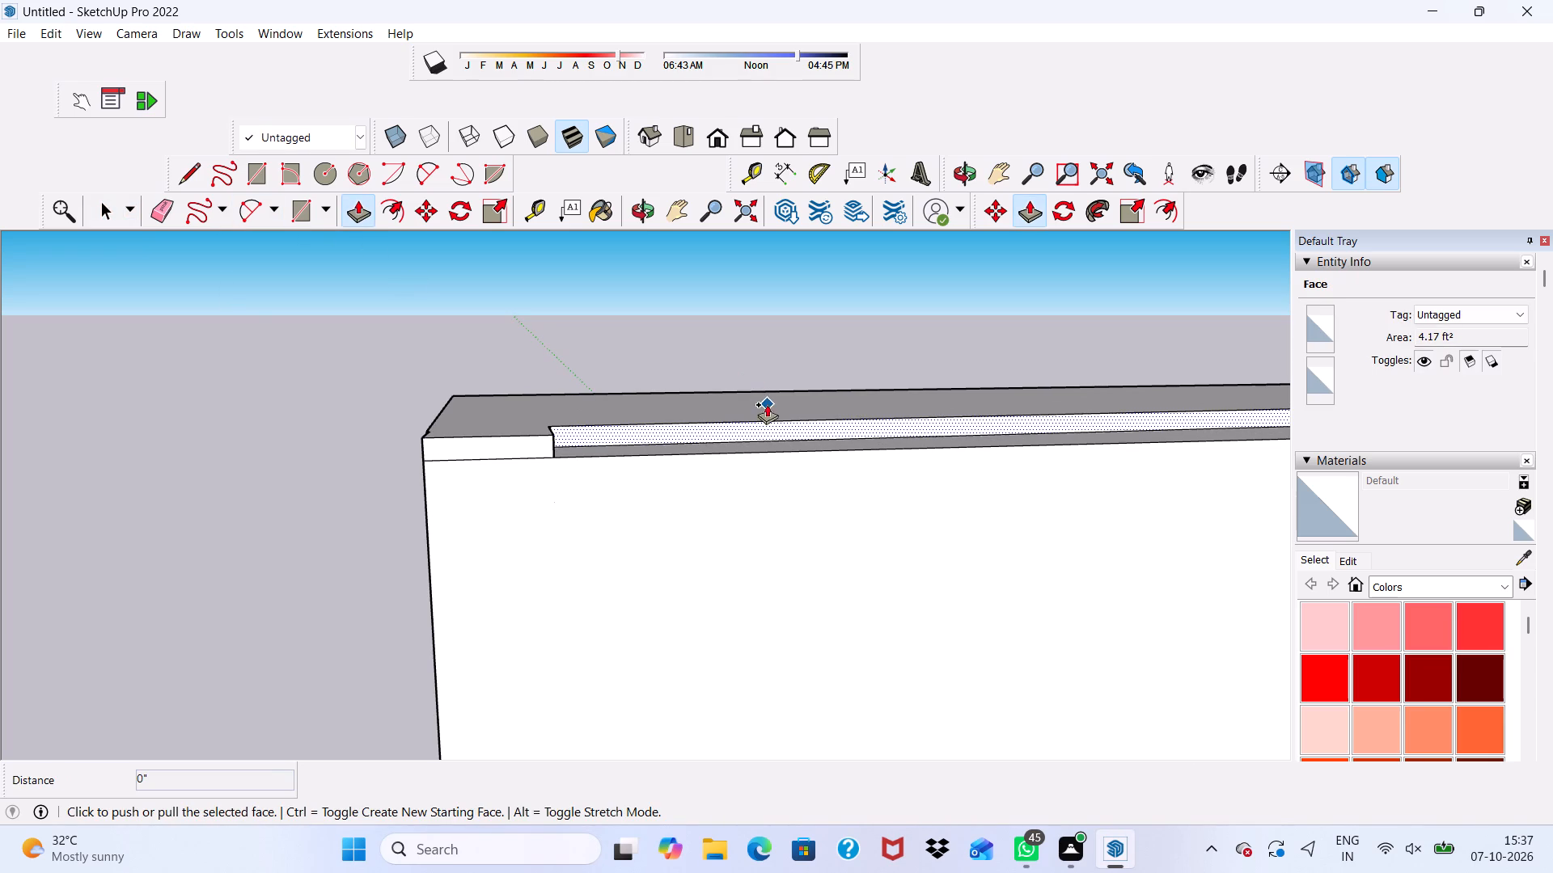
{"action": "left_click", "coordinate": [768, 417]}
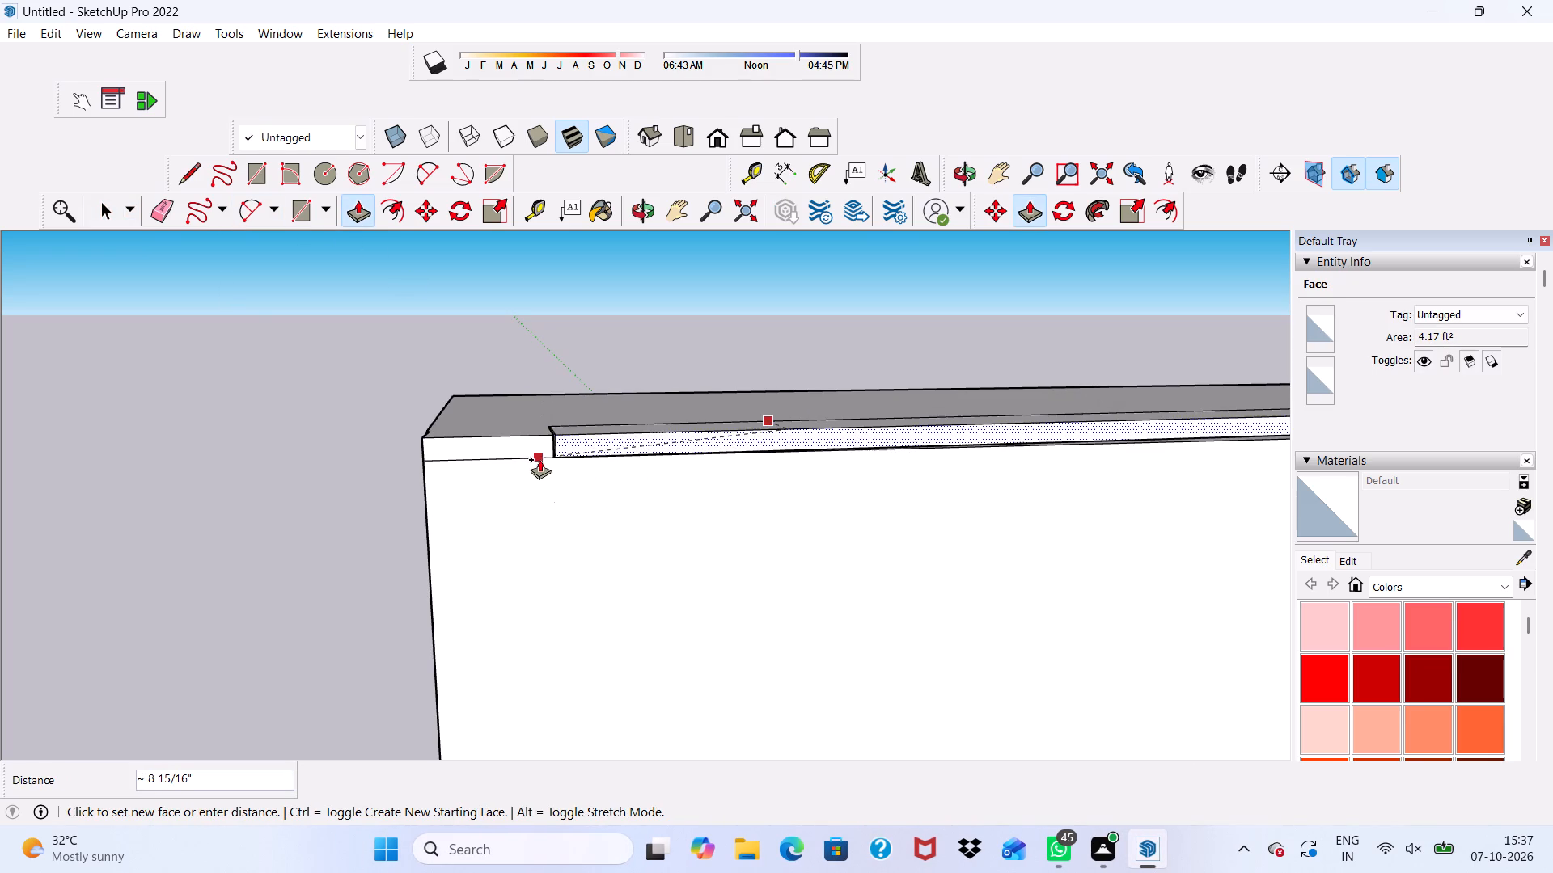
{"action": "left_click", "coordinate": [541, 461]}
Push/Pull the narrow end face in the gap beside the corner block 5/8" to close the gap.
{"action": "scroll", "coordinate": [531, 429], "scroll_direction": "up", "scroll_amount": 17}
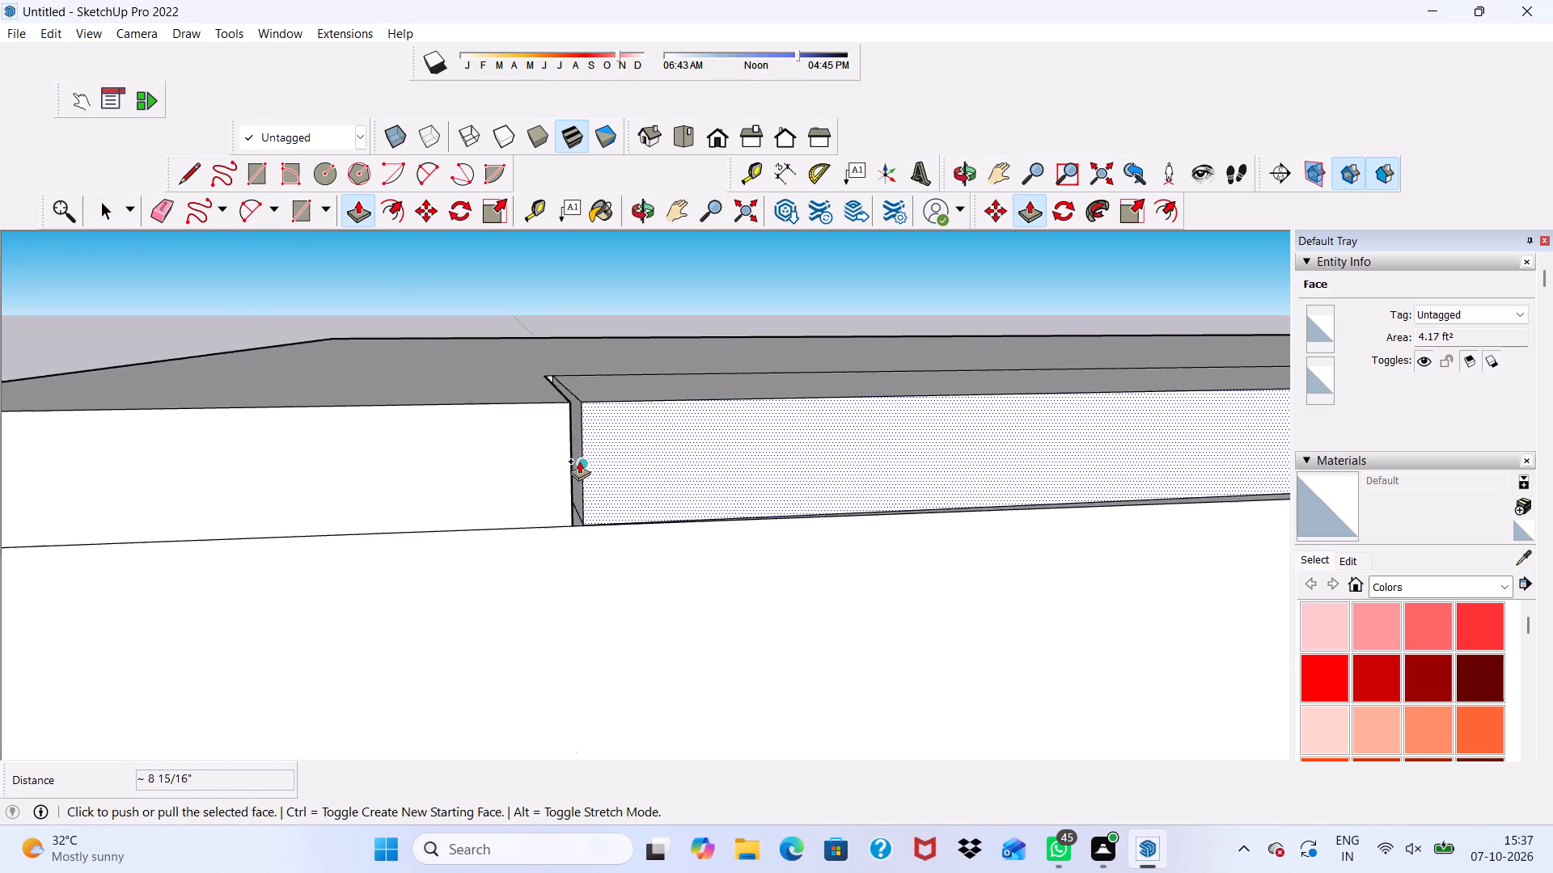
{"action": "scroll", "coordinate": [579, 461], "scroll_direction": "up", "scroll_amount": 6}
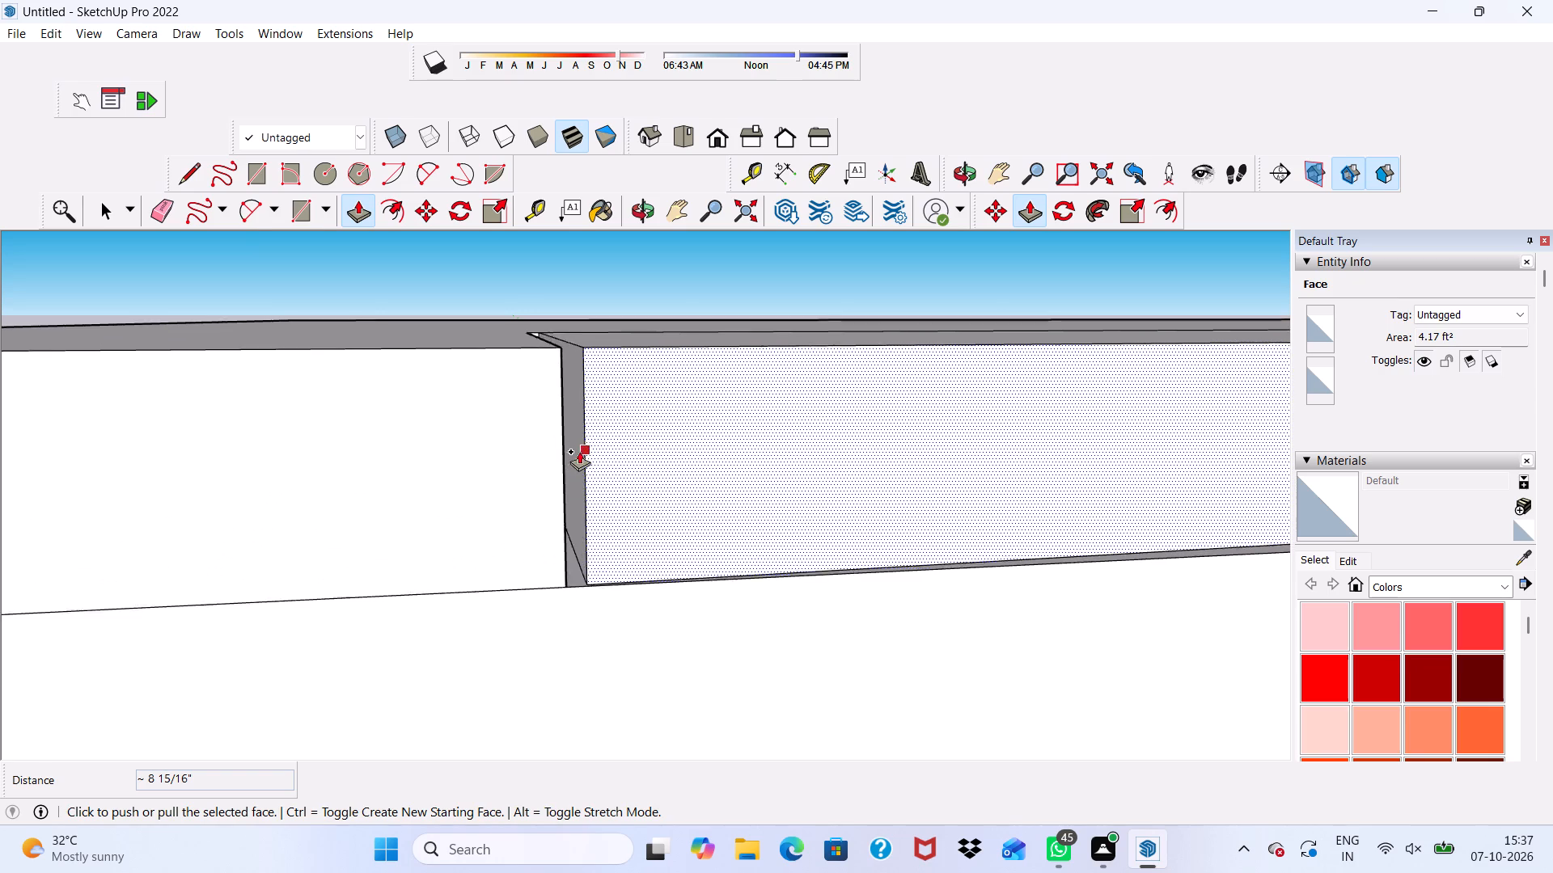
{"action": "scroll", "coordinate": [579, 451], "scroll_direction": "up", "scroll_amount": 6}
{"action": "key", "text": "space"}
{"action": "left_click", "coordinate": [578, 437]}
{"action": "left_click", "coordinate": [349, 210]}
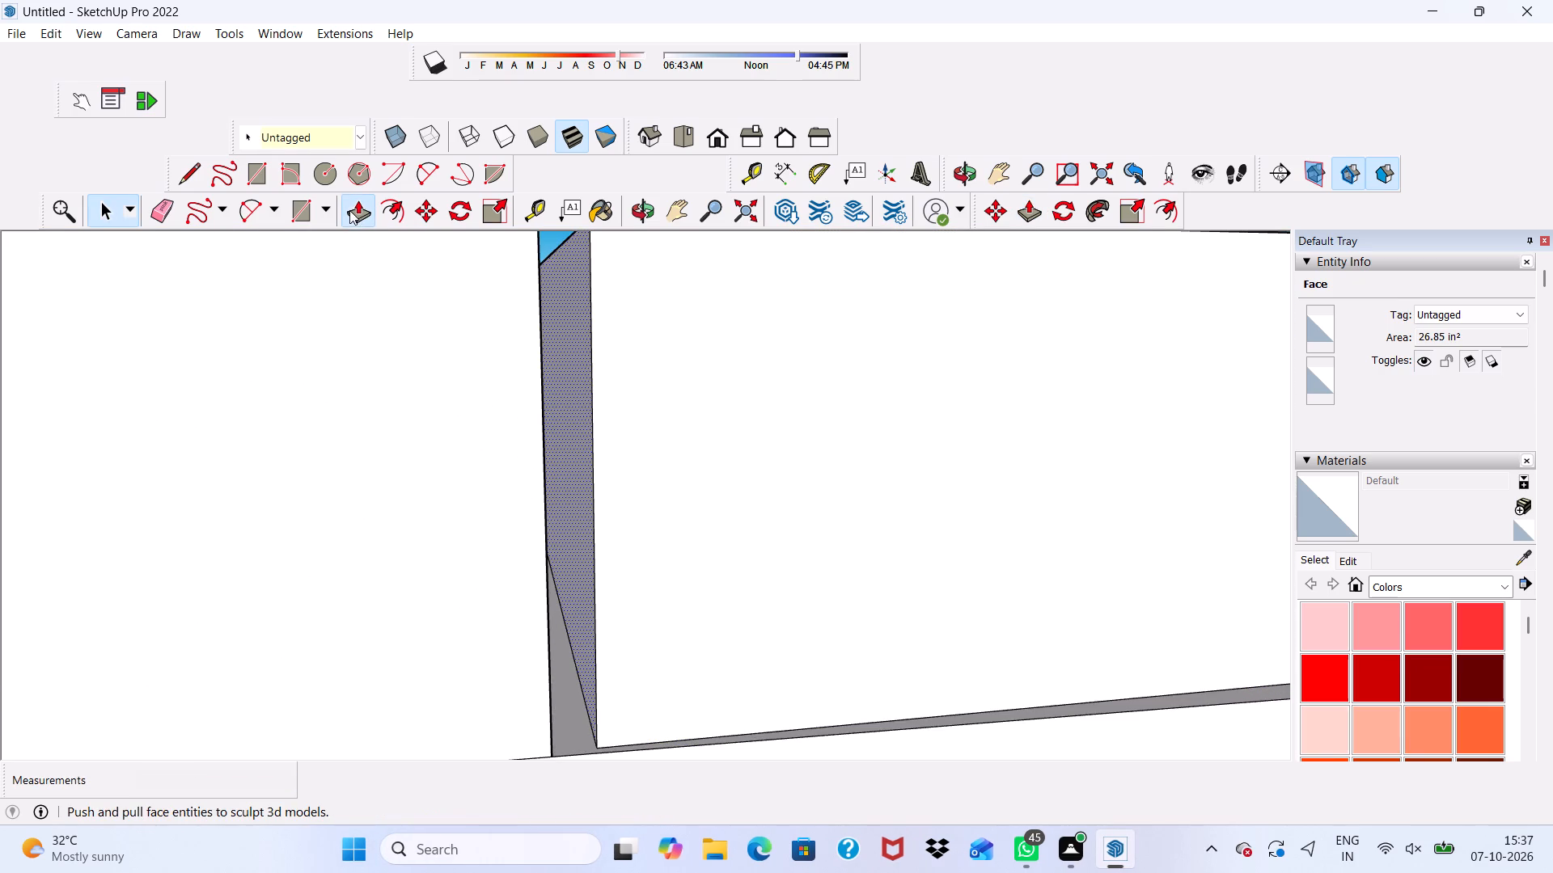
{"action": "left_click", "coordinate": [573, 448]}
{"action": "left_click", "coordinate": [477, 484]}
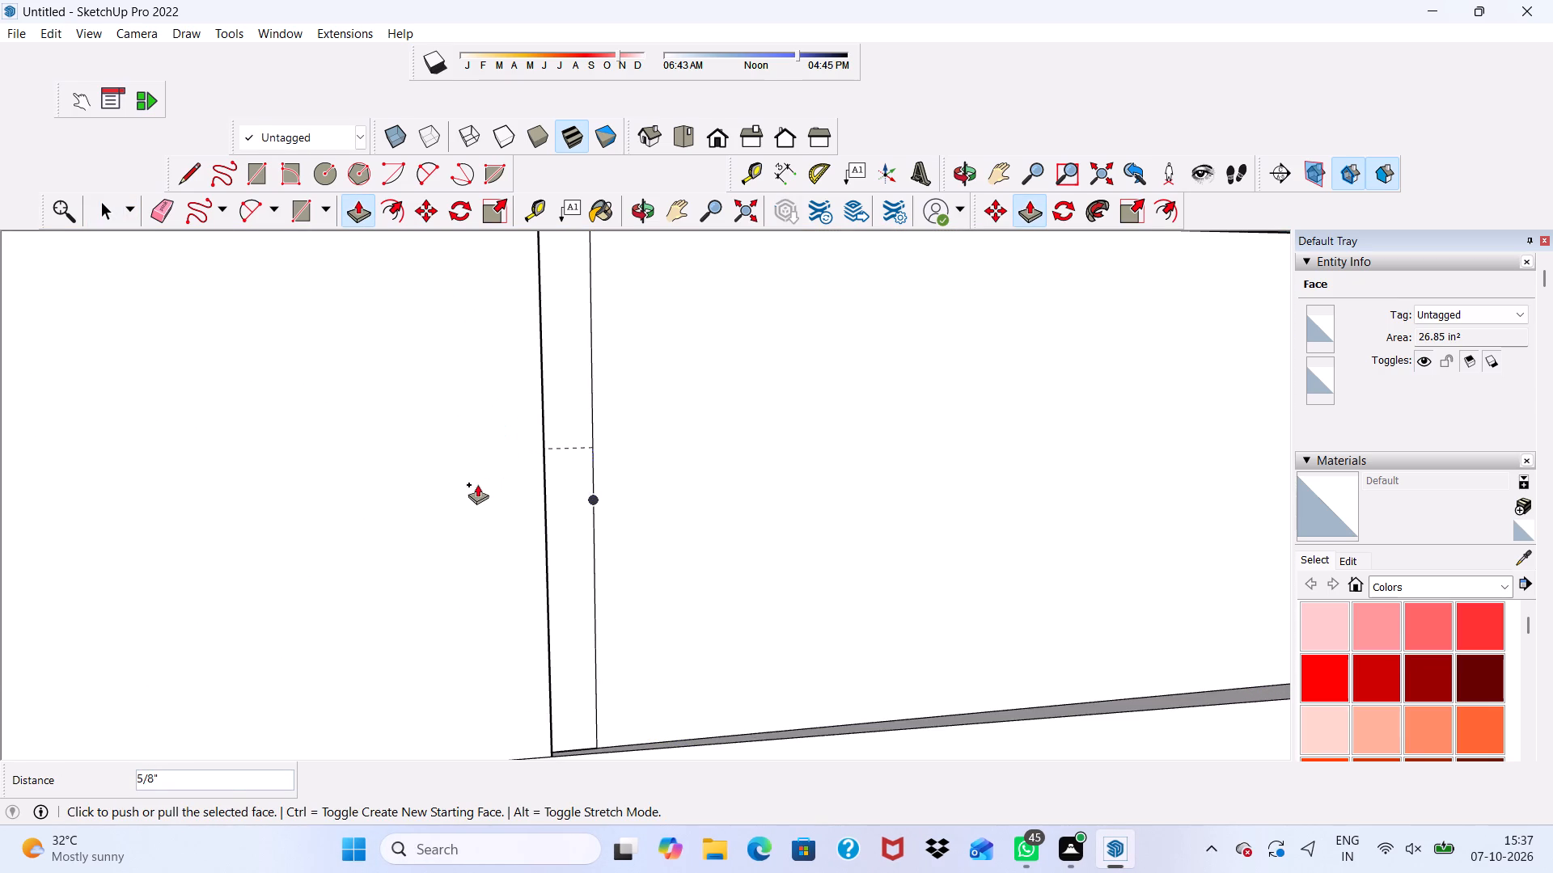
Erase the leftover seam lines on the cabinet's top face around the filled groove and corner block.
{"action": "scroll", "coordinate": [472, 491], "scroll_direction": "down", "scroll_amount": 10}
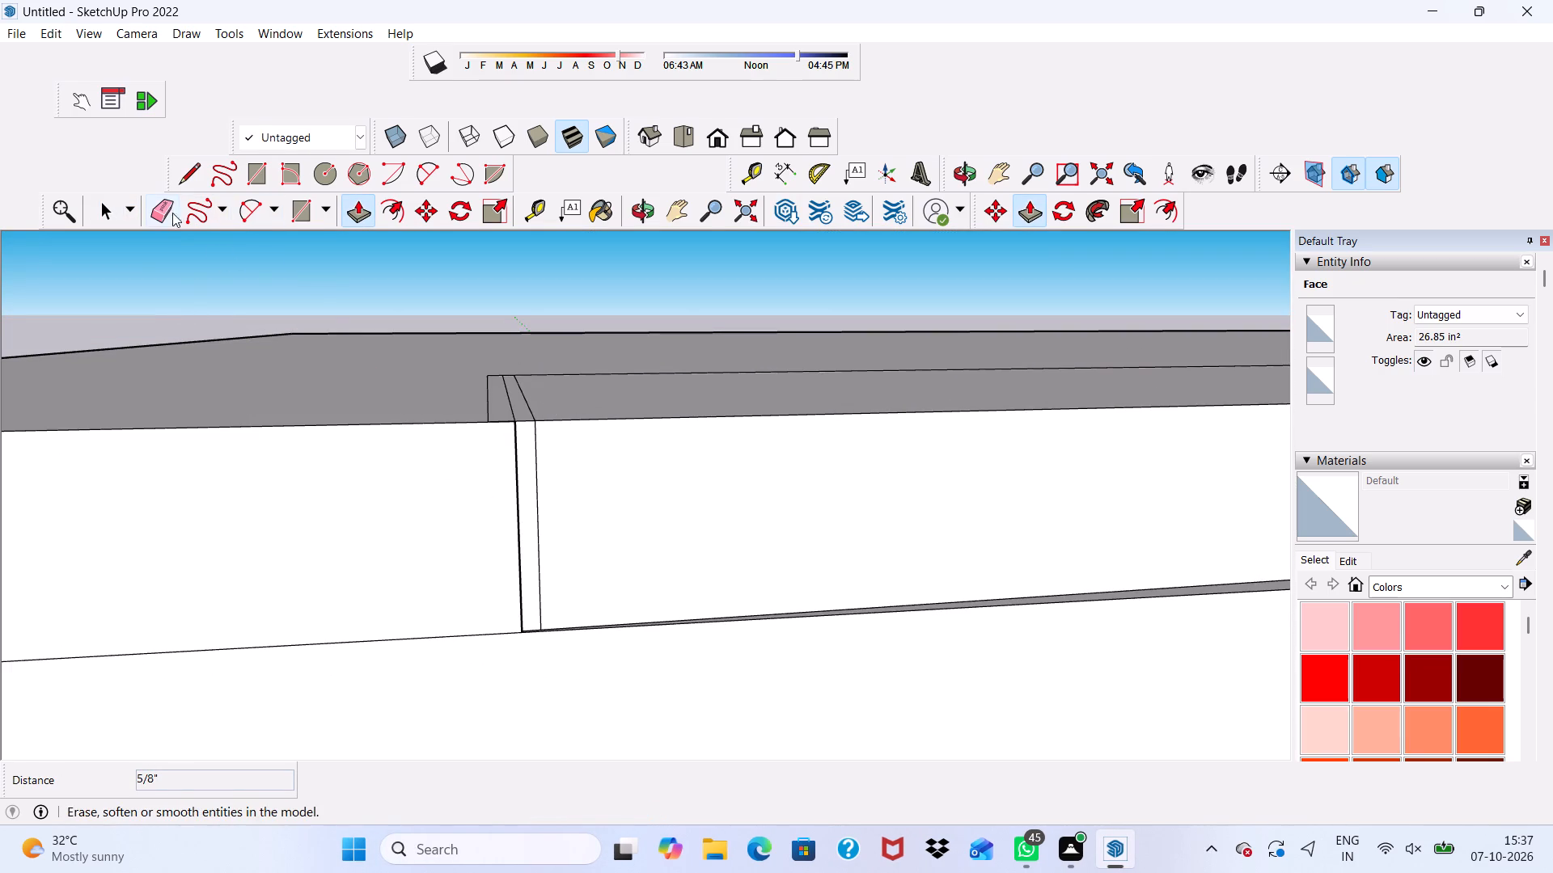
{"action": "left_click", "coordinate": [155, 213]}
{"action": "left_click_drag", "start_coordinate": [488, 386], "coordinate": [554, 368]}
{"action": "left_click_drag", "start_coordinate": [506, 370], "coordinate": [506, 371]}
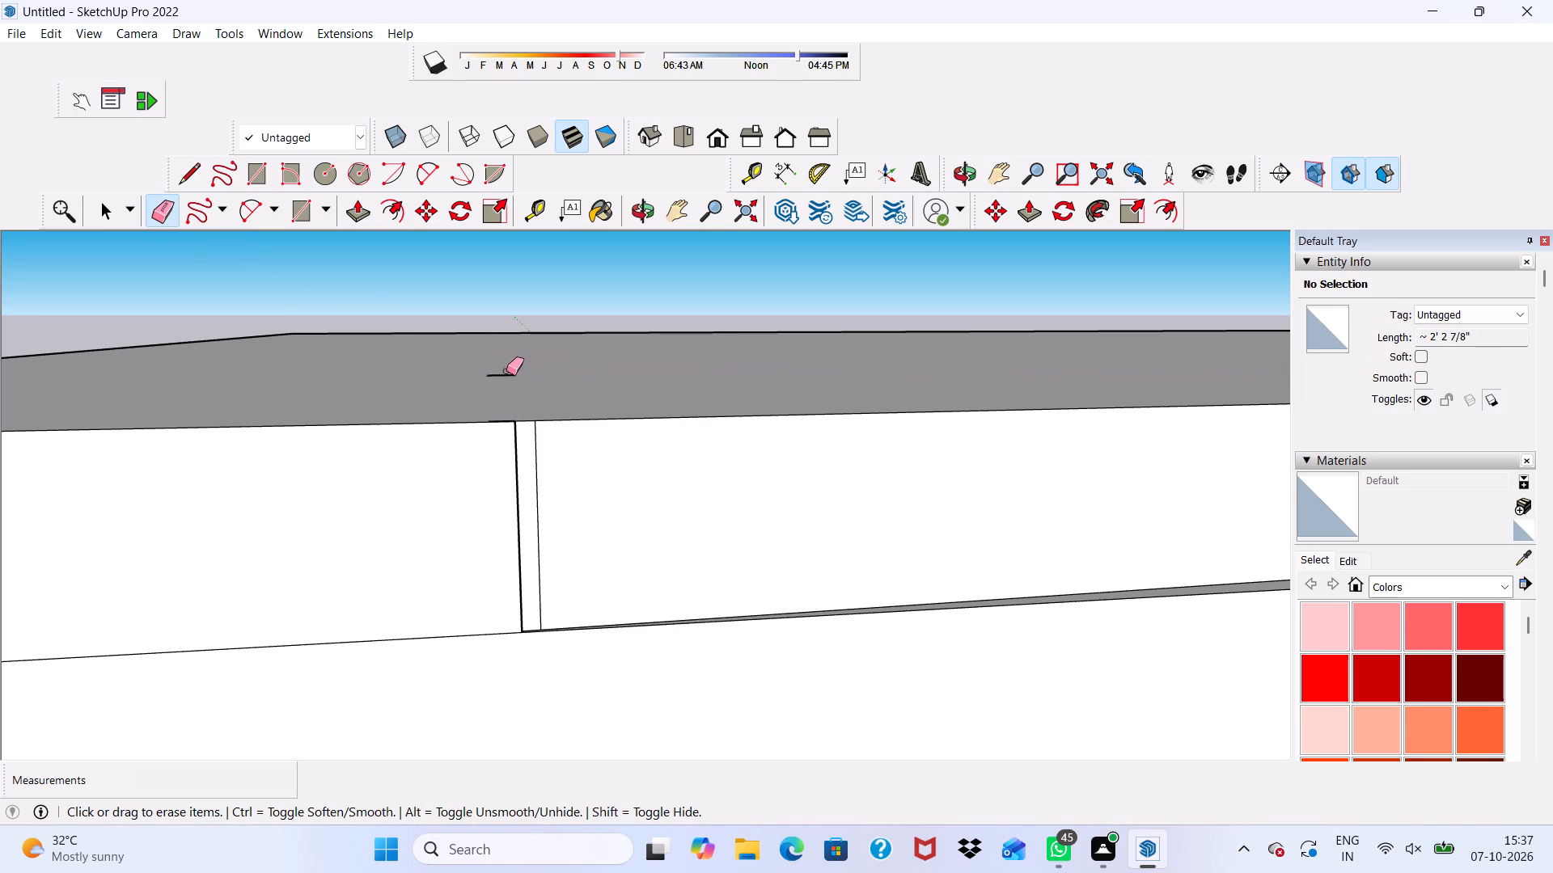
{"action": "left_click_drag", "start_coordinate": [506, 371], "coordinate": [496, 380]}
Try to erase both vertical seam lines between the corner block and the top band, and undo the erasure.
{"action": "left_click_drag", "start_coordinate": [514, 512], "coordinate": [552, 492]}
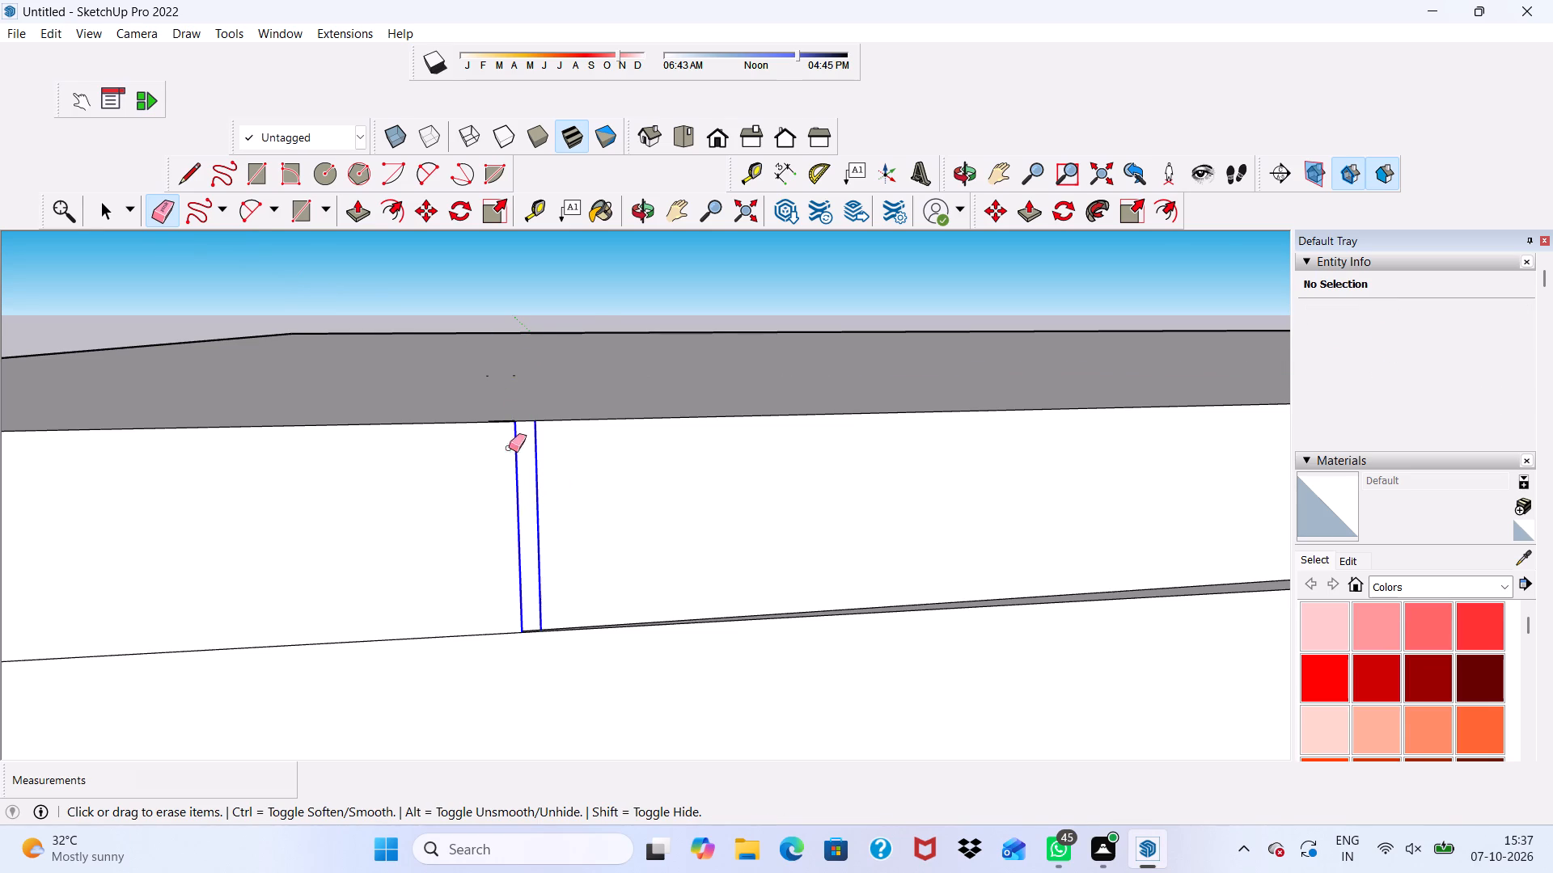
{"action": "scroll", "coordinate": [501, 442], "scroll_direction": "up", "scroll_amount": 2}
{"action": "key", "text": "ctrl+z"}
Erase only the thin vertical seam line on the top band, farther from the corner block.
{"action": "scroll", "coordinate": [489, 412], "scroll_direction": "up", "scroll_amount": 11}
{"action": "left_click_drag", "start_coordinate": [585, 466], "coordinate": [599, 464]}
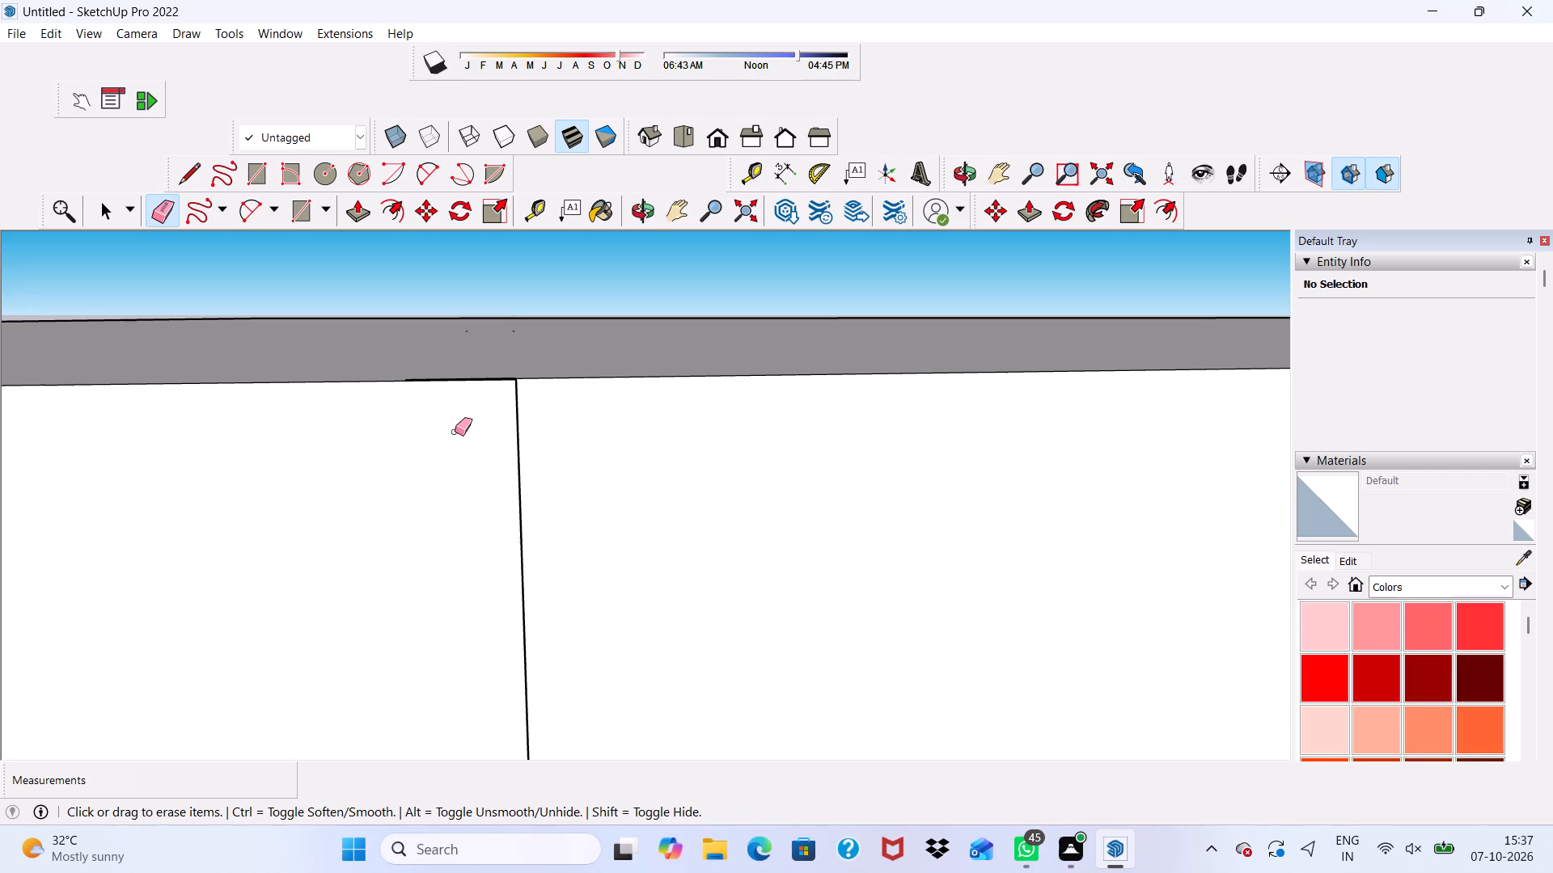
Examine the remaining seam lines and gap around the corner block and the long top band from several sides.
{"action": "middle_click_drag", "start_coordinate": [451, 429], "coordinate": [862, 453]}
{"action": "scroll", "coordinate": [387, 517], "scroll_direction": "up", "scroll_amount": 4}
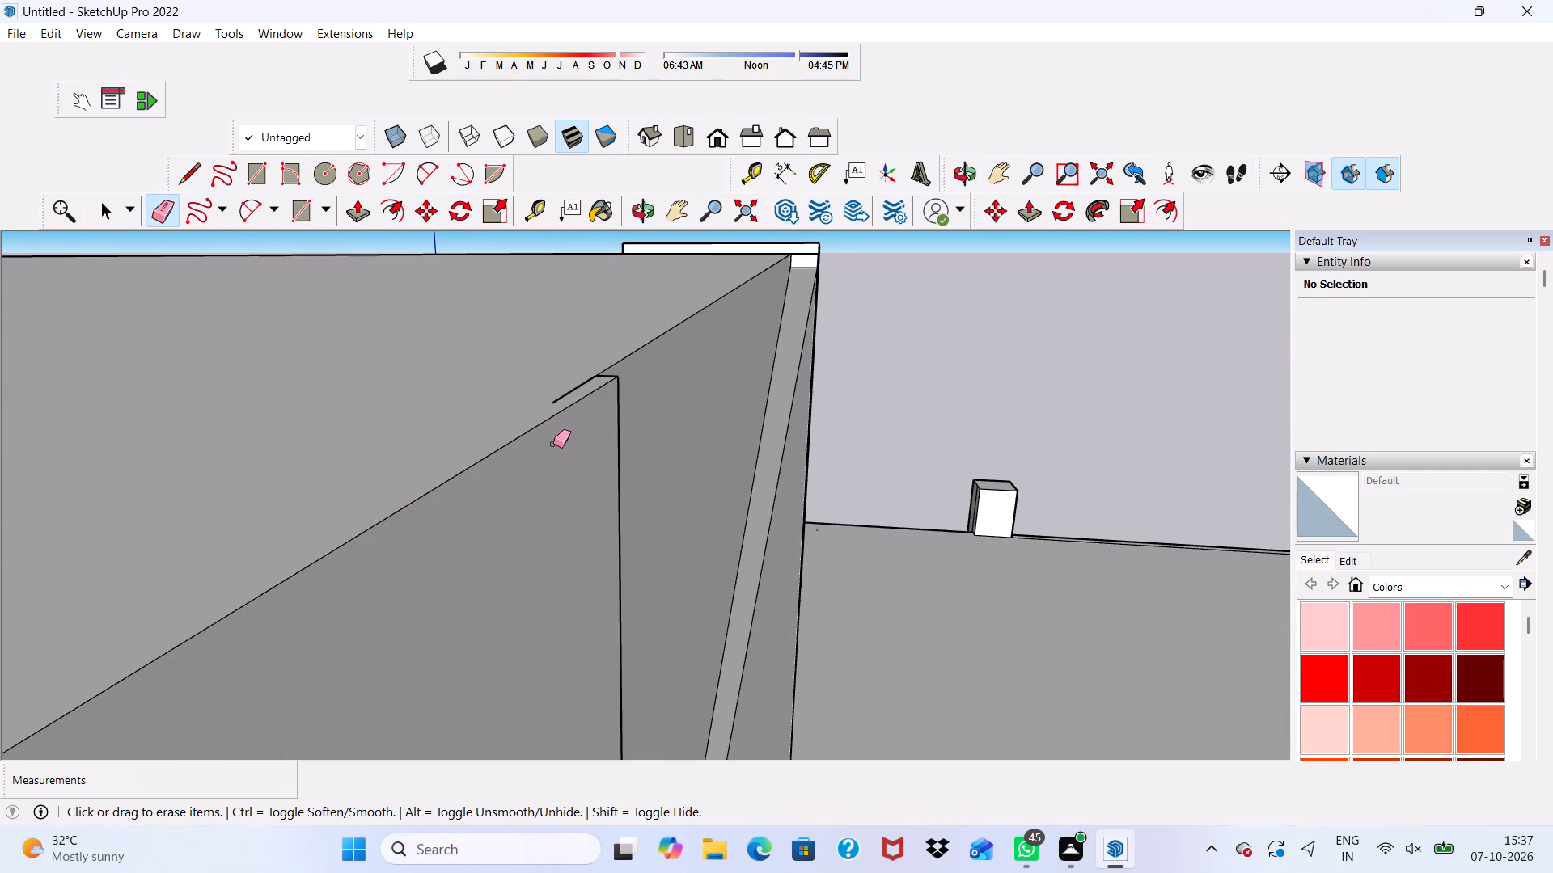
{"action": "middle_click_drag", "start_coordinate": [564, 441], "coordinate": [0, 595]}
{"action": "scroll", "coordinate": [0, 595], "scroll_direction": "down", "scroll_amount": 1}
{"action": "scroll", "coordinate": [779, 487], "scroll_direction": "up", "scroll_amount": 6}
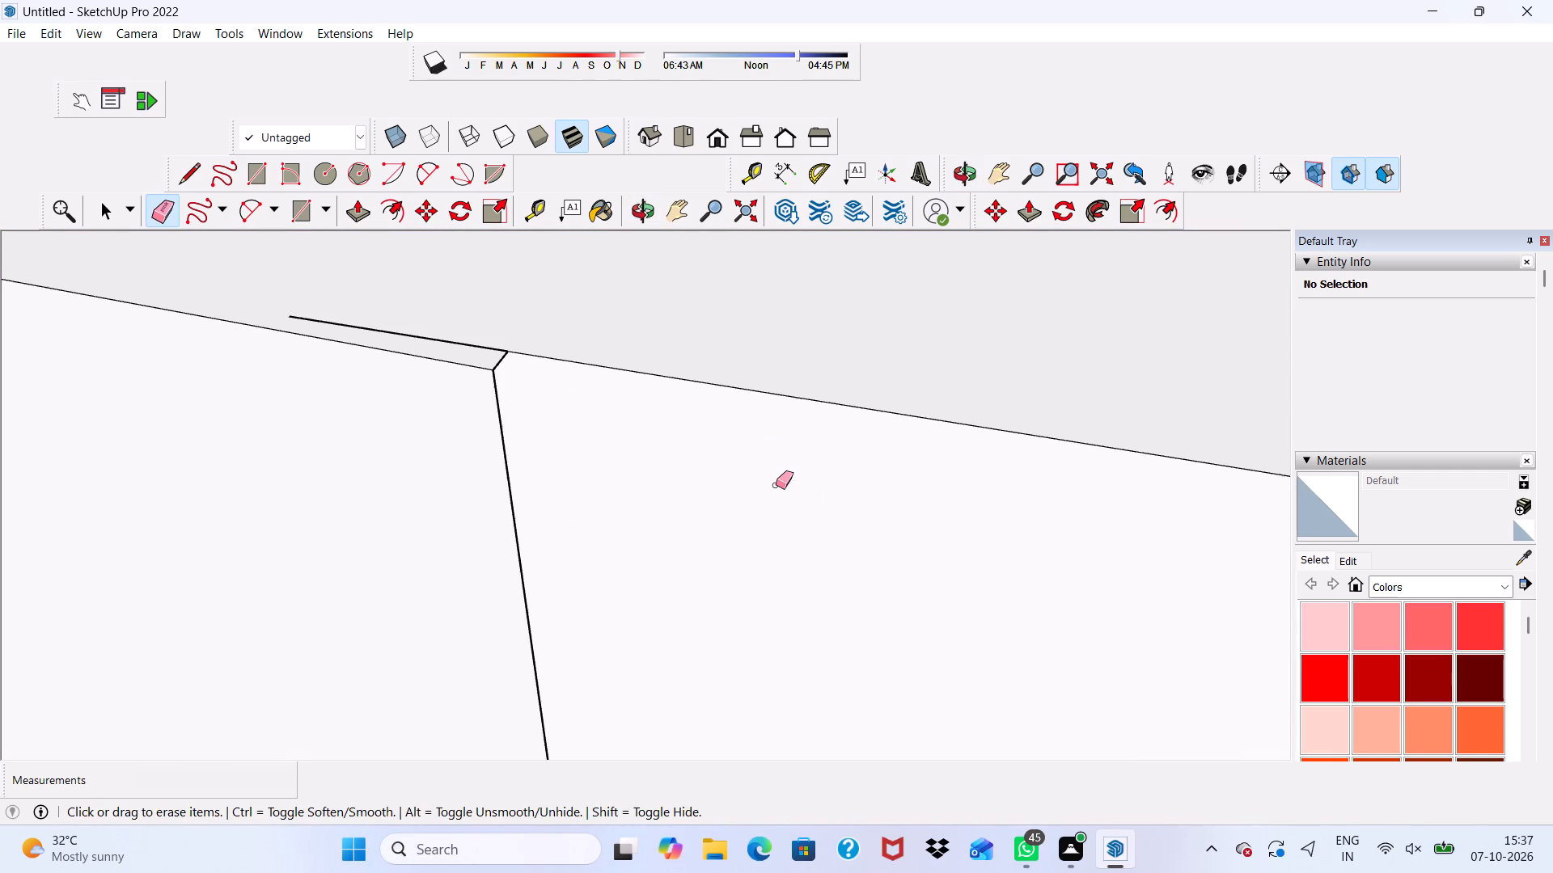
{"action": "key", "text": "space"}
{"action": "scroll", "coordinate": [776, 485], "scroll_direction": "down", "scroll_amount": 1}
{"action": "middle_click_drag", "start_coordinate": [776, 485], "coordinate": [505, 333]}
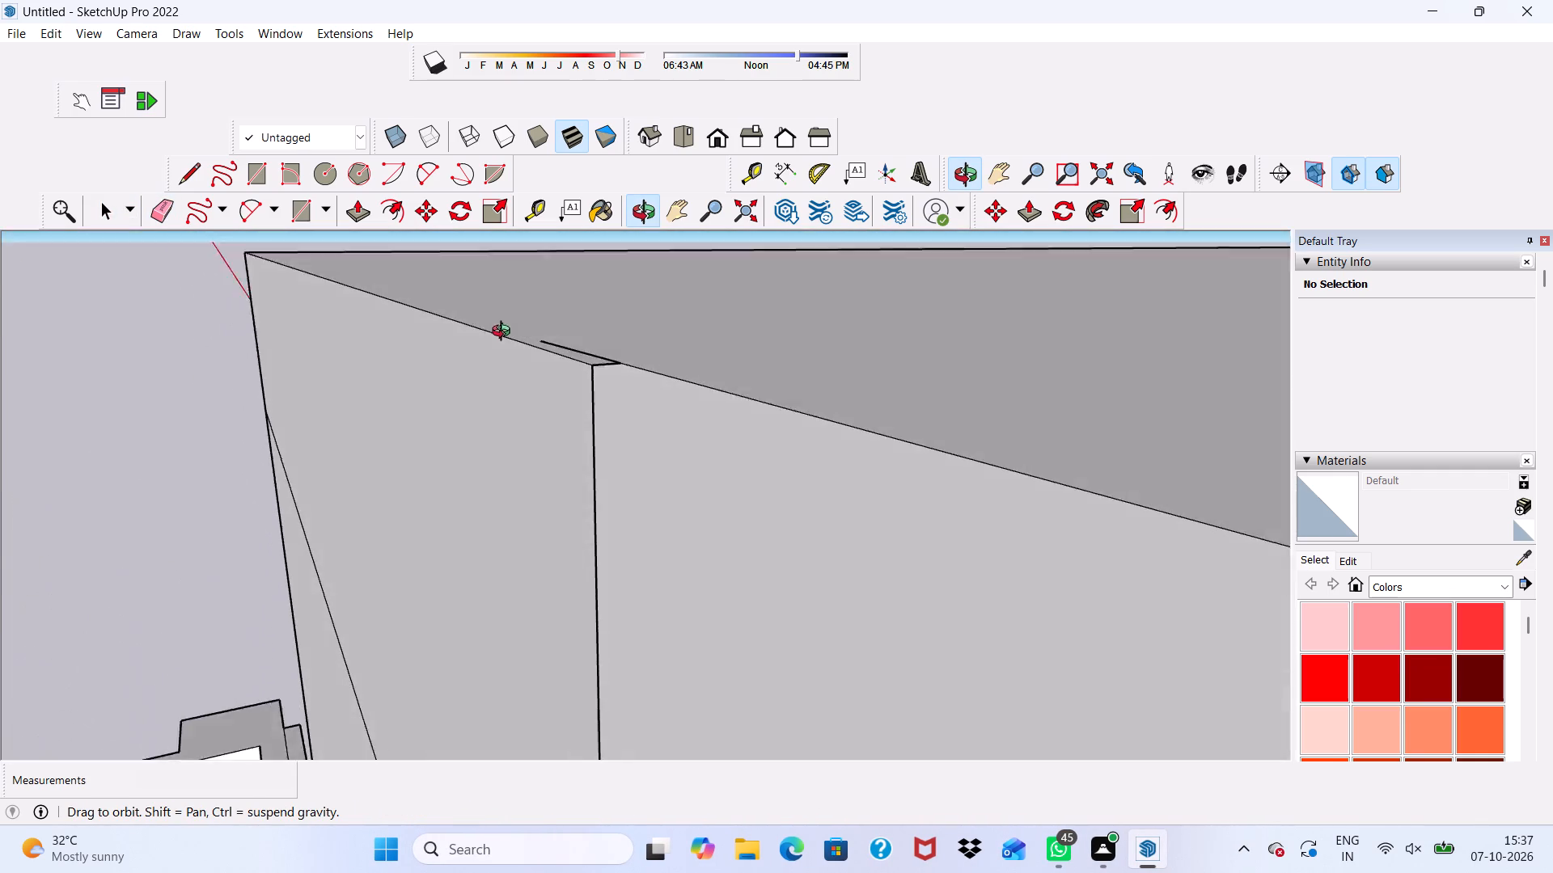
{"action": "middle_click_drag", "start_coordinate": [505, 333], "coordinate": [503, 326]}
{"action": "scroll", "coordinate": [622, 373], "scroll_direction": "up", "scroll_amount": 5}
{"action": "scroll", "coordinate": [539, 335], "scroll_direction": "up", "scroll_amount": 10}
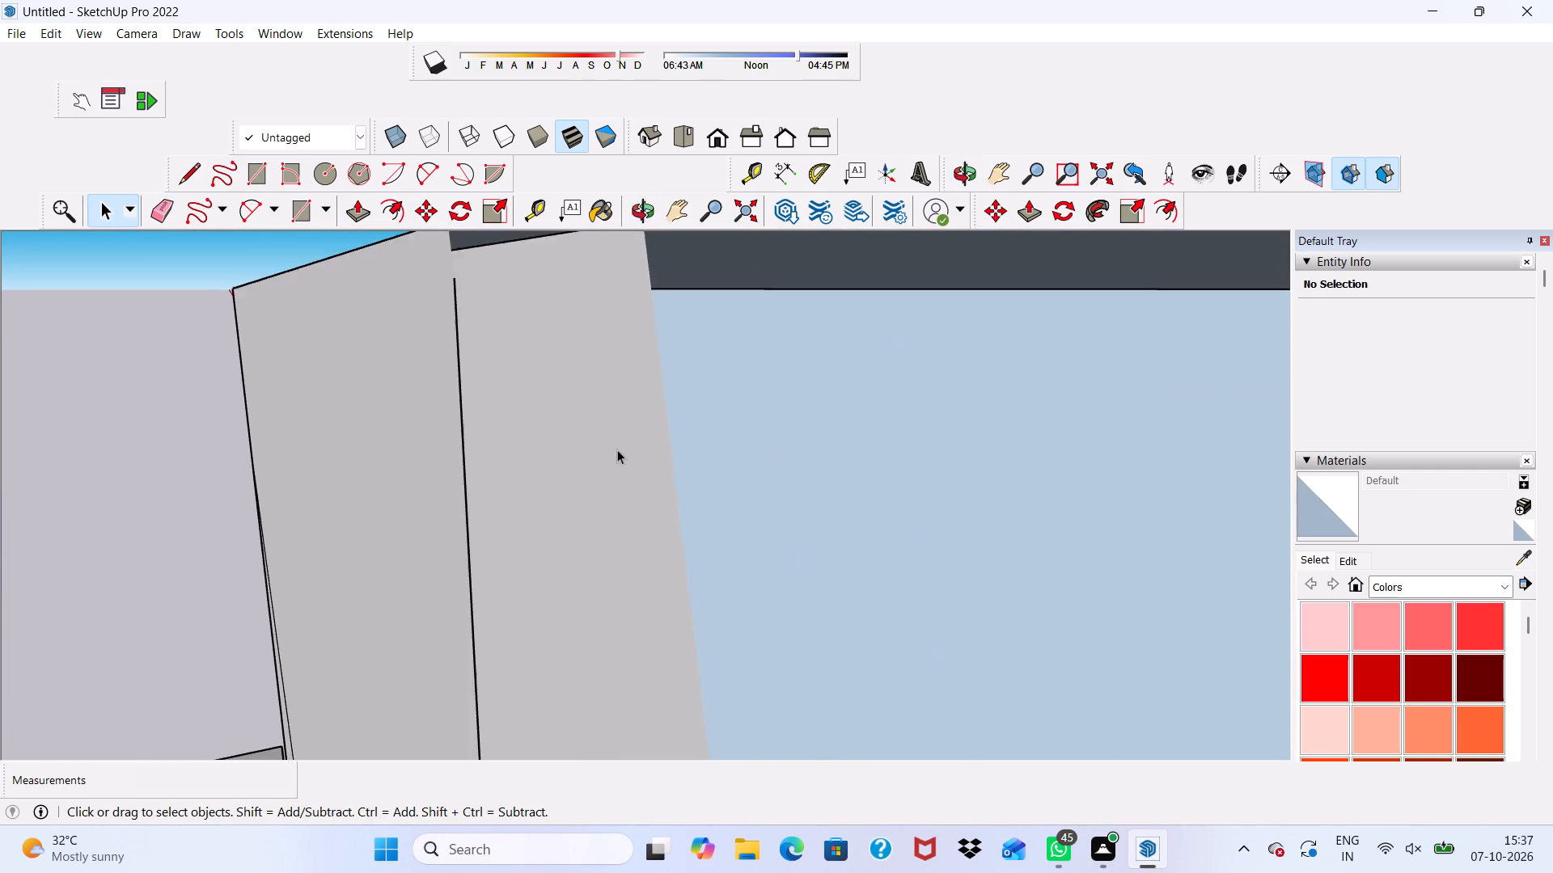
{"action": "scroll", "coordinate": [617, 449], "scroll_direction": "down", "scroll_amount": 4}
{"action": "scroll", "coordinate": [580, 415], "scroll_direction": "down", "scroll_amount": 19}
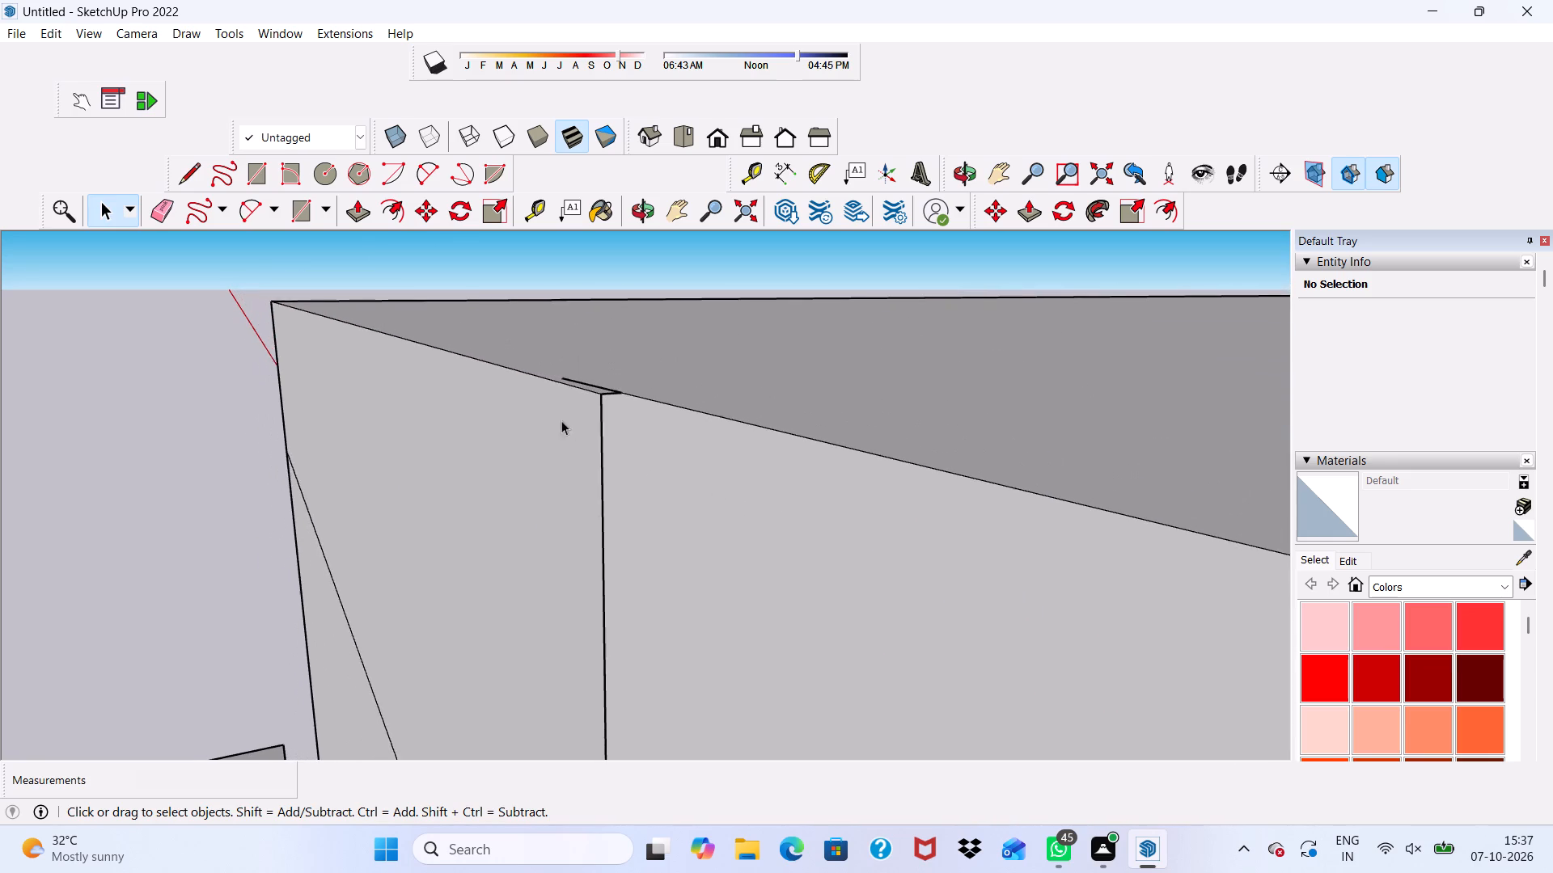
{"action": "scroll", "coordinate": [561, 420], "scroll_direction": "down", "scroll_amount": 7}
{"action": "scroll", "coordinate": [573, 399], "scroll_direction": "up", "scroll_amount": 1}
{"action": "scroll", "coordinate": [575, 396], "scroll_direction": "down", "scroll_amount": 17}
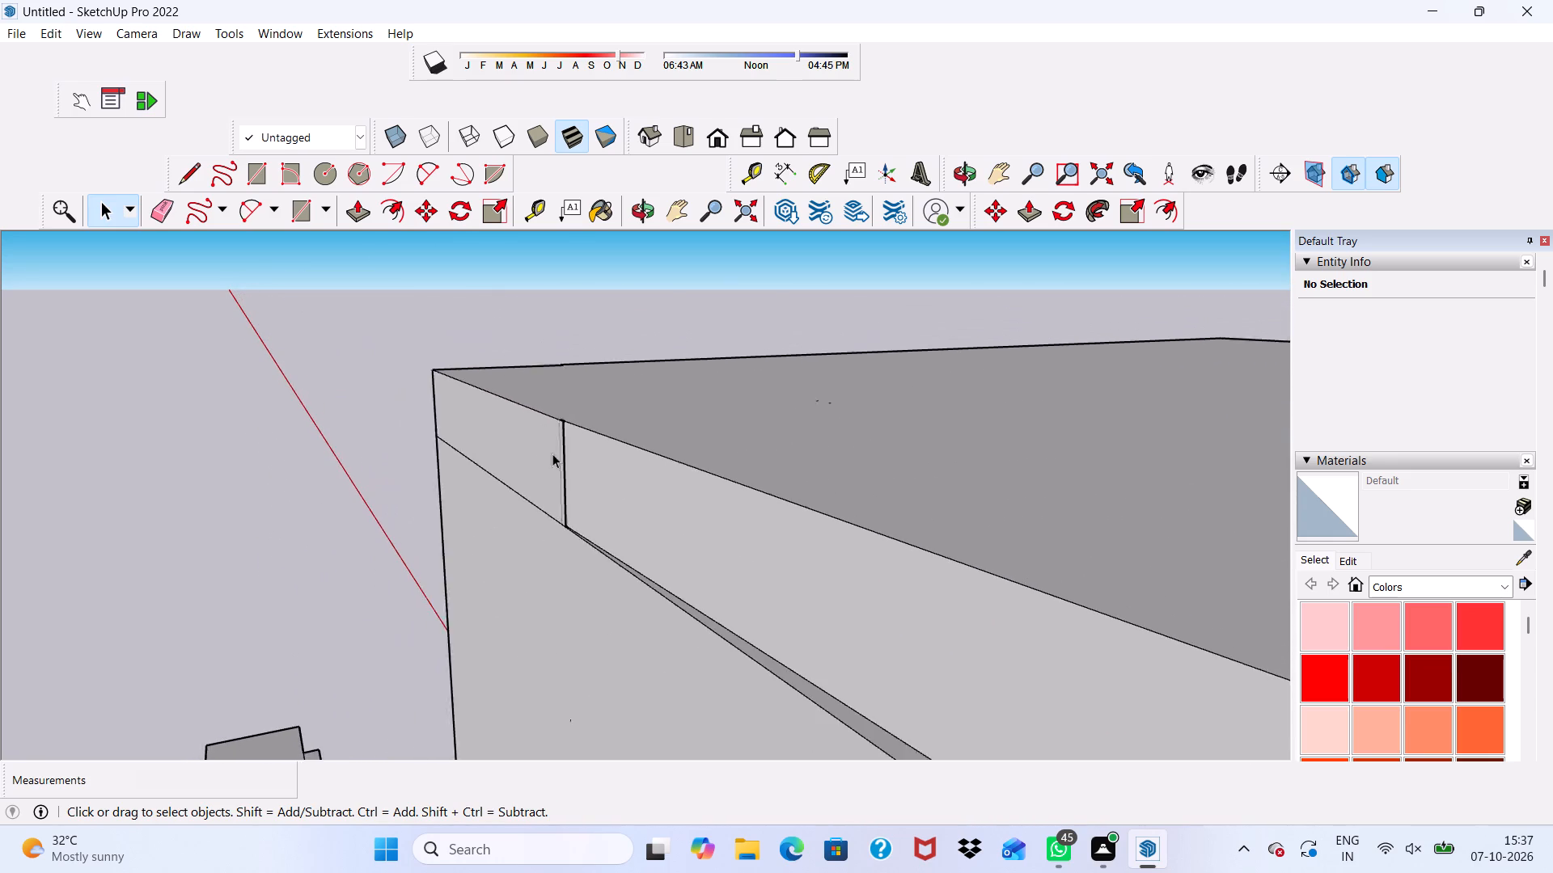
{"action": "scroll", "coordinate": [552, 453], "scroll_direction": "down", "scroll_amount": 20}
{"action": "scroll", "coordinate": [552, 453], "scroll_direction": "down", "scroll_amount": 7}
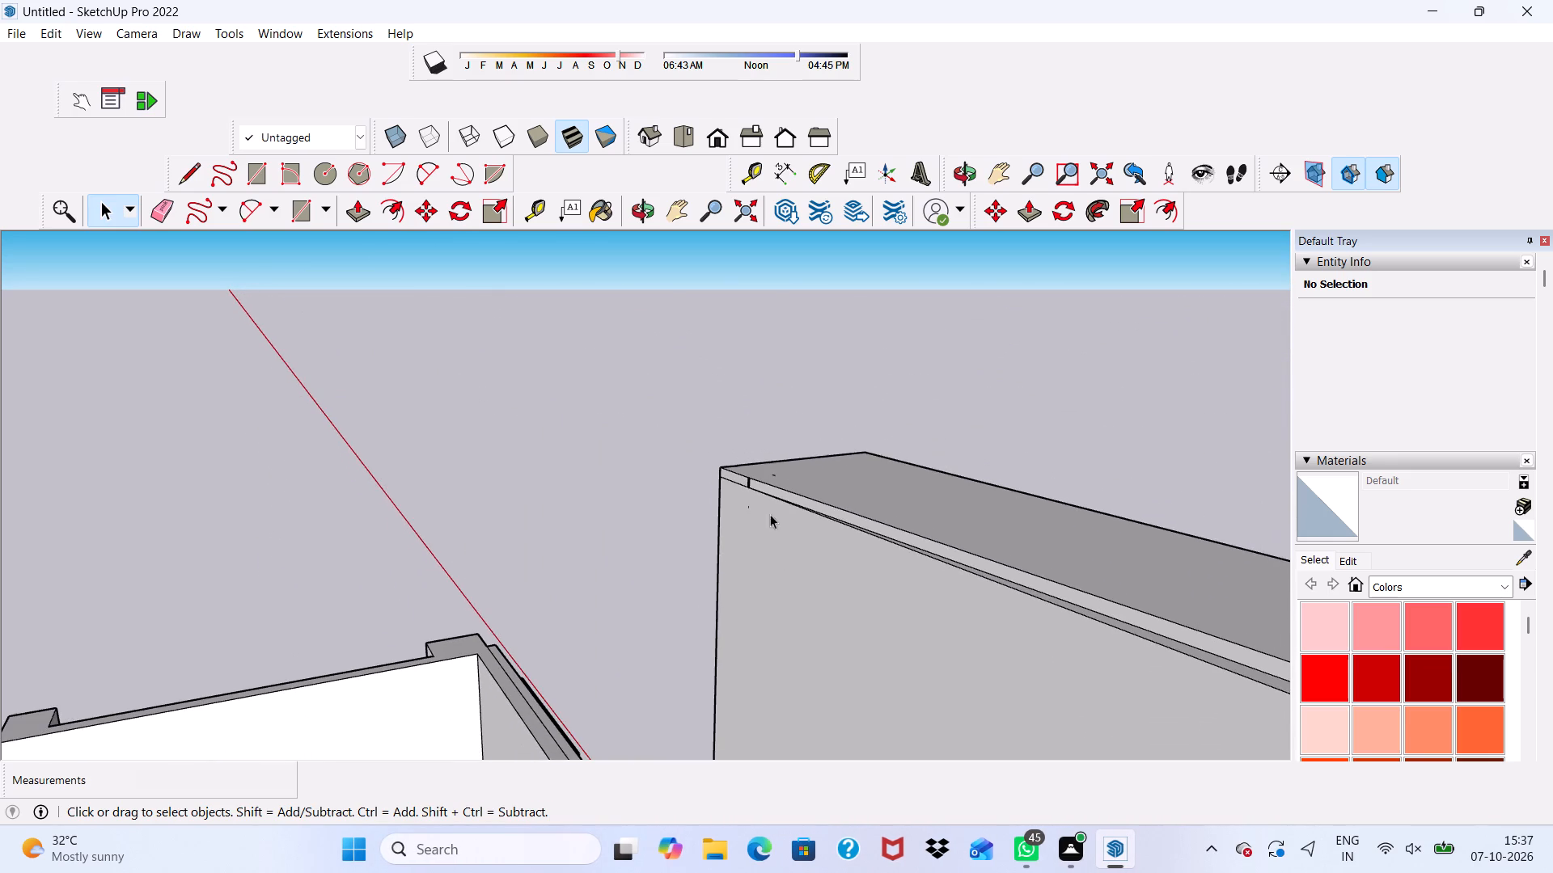
{"action": "scroll", "coordinate": [949, 534], "scroll_direction": "up", "scroll_amount": 5}
{"action": "scroll", "coordinate": [949, 534], "scroll_direction": "down", "scroll_amount": 12}
{"action": "scroll", "coordinate": [1084, 632], "scroll_direction": "up", "scroll_amount": 2}
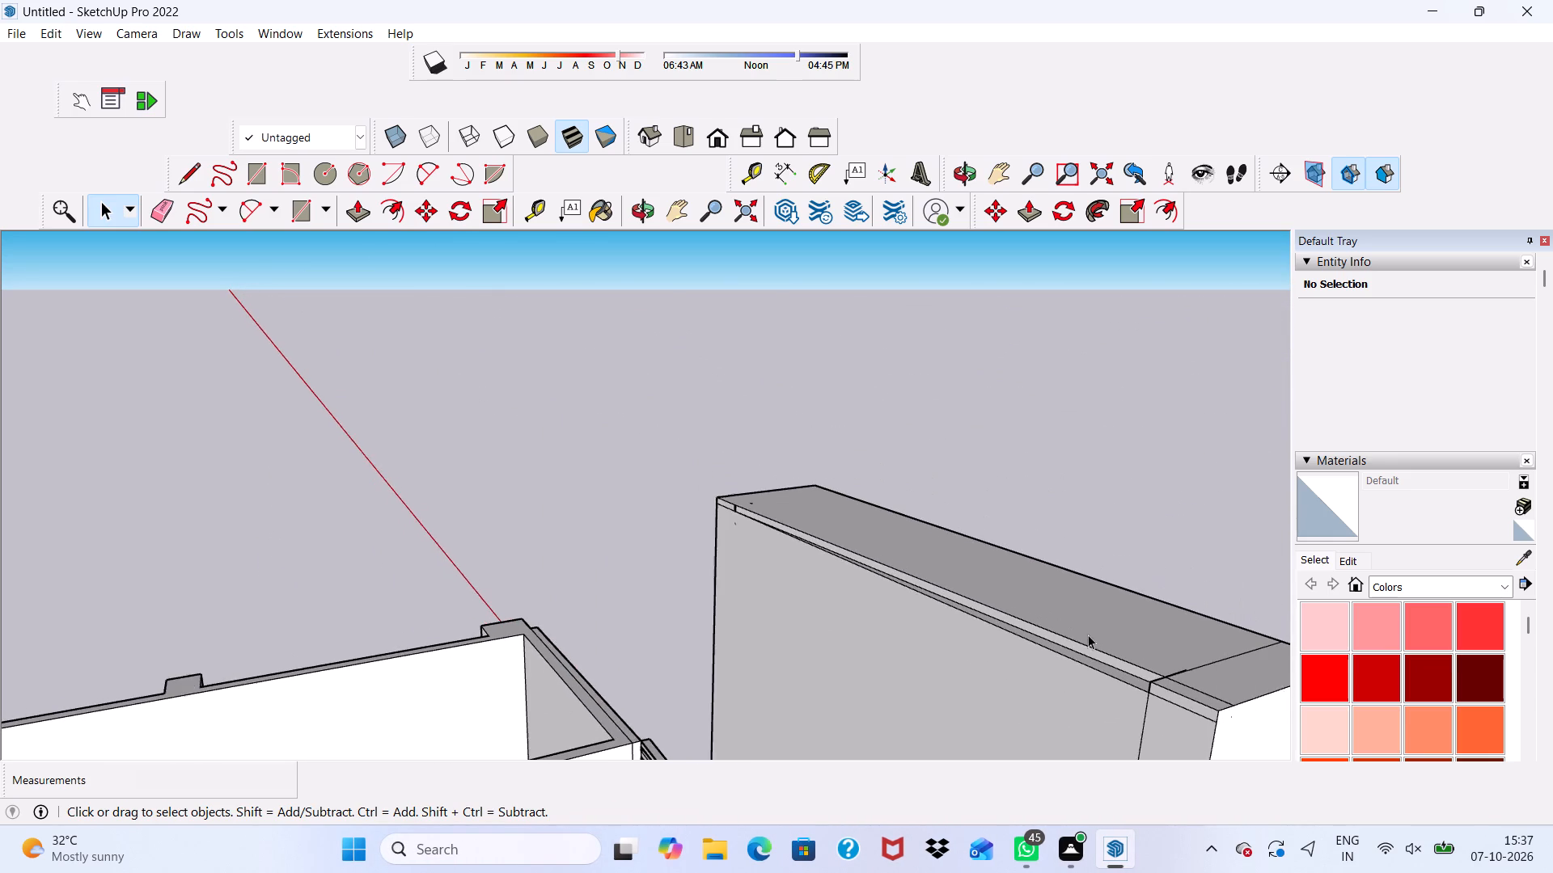
{"action": "scroll", "coordinate": [1088, 635], "scroll_direction": "up", "scroll_amount": 2}
Push/Pull the long narrow face of the top band outward in three passes of about 3 3/4", 1 1/4" and 13/16".
{"action": "left_click", "coordinate": [1104, 663]}
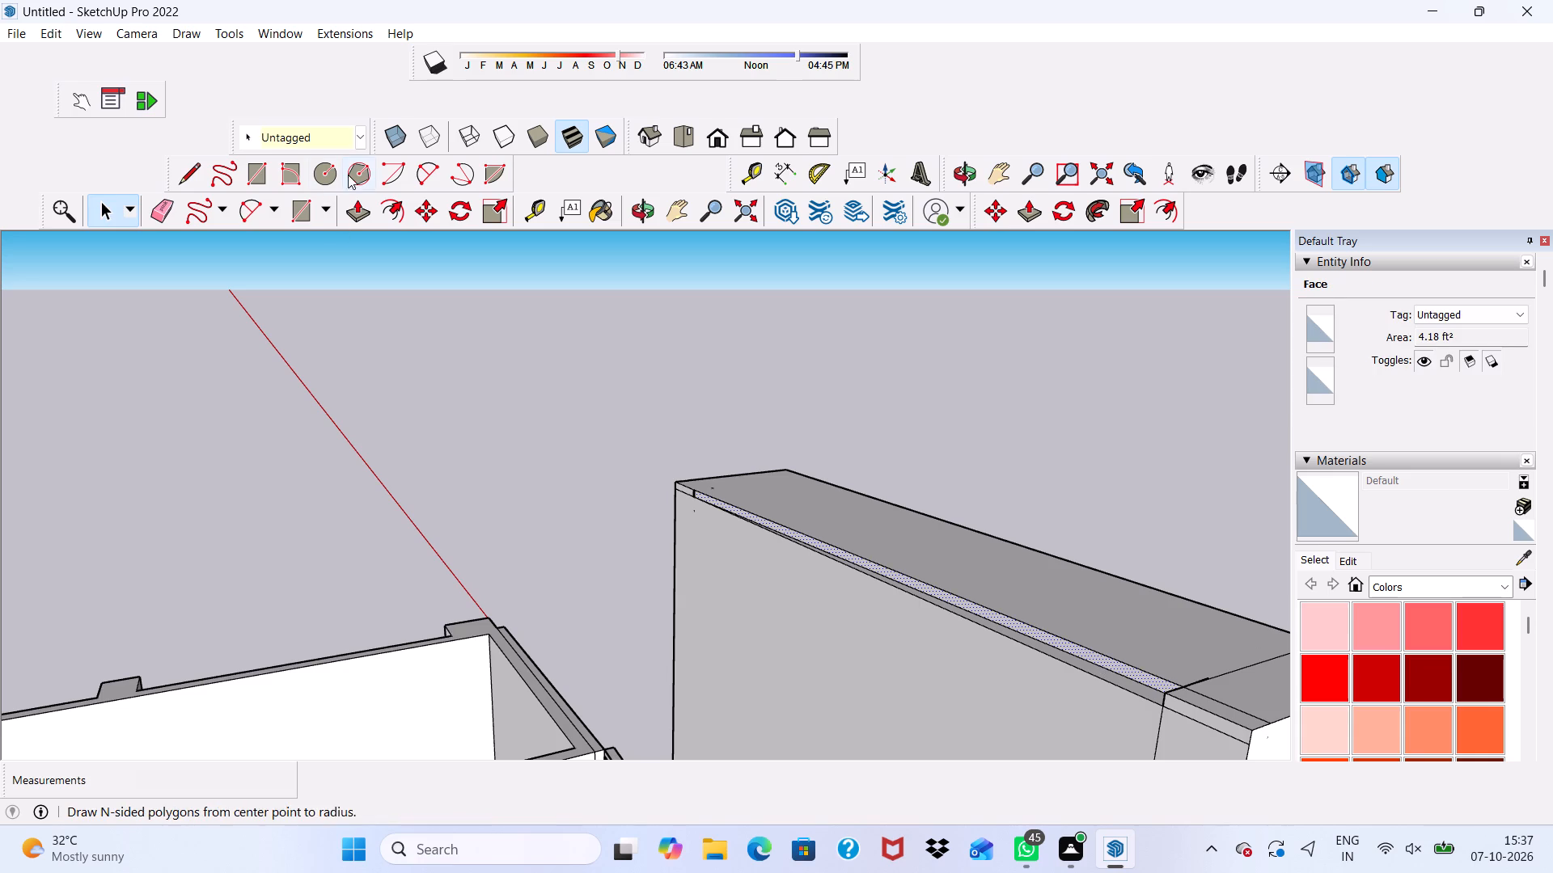
{"action": "left_click", "coordinate": [353, 213]}
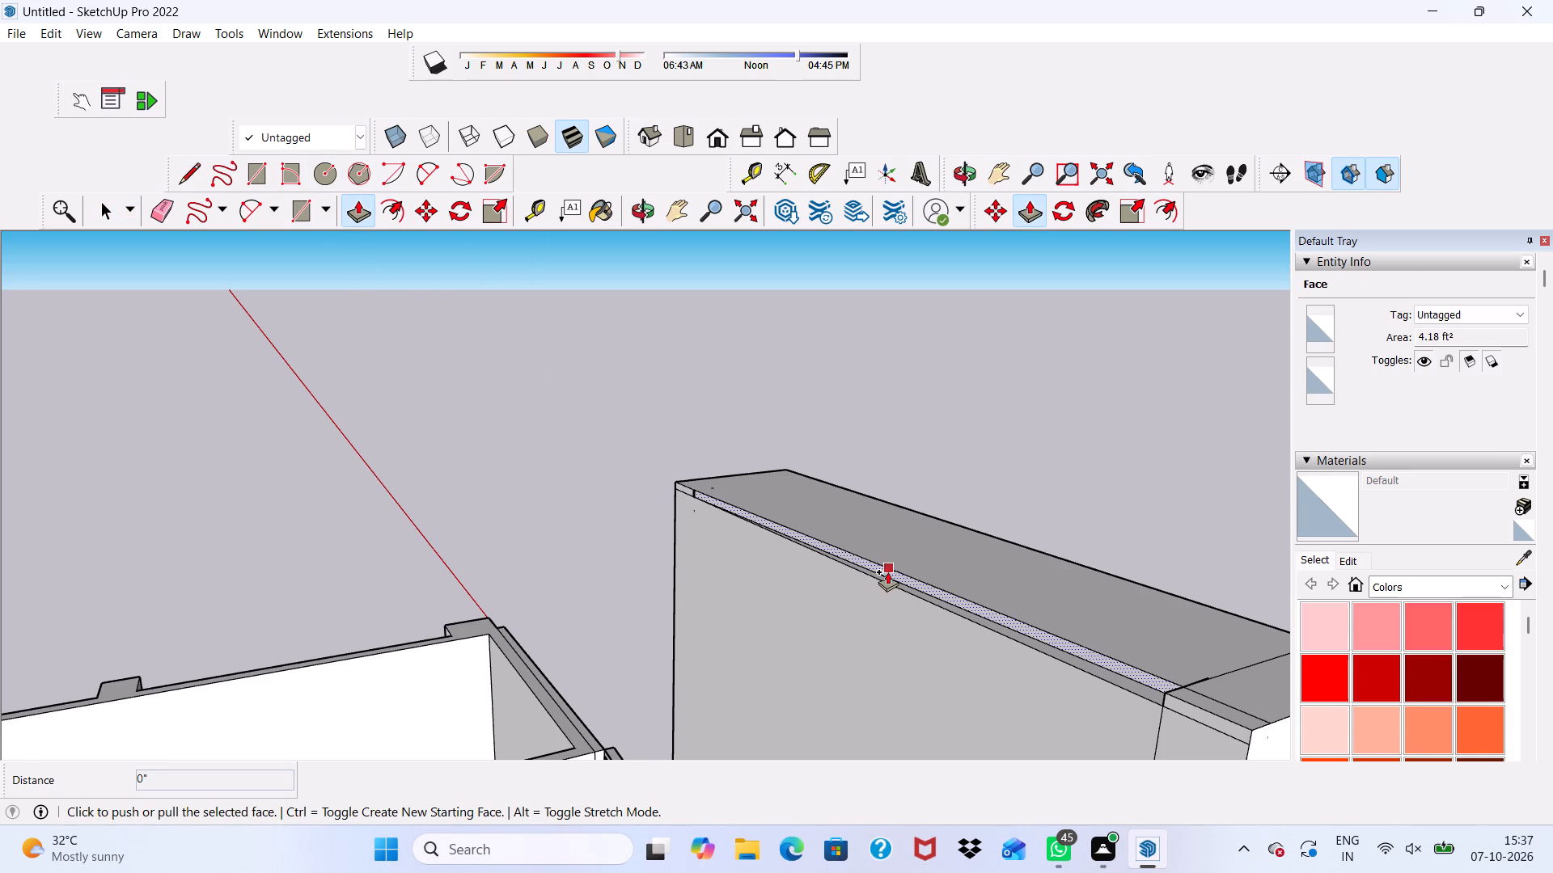
{"action": "left_click", "coordinate": [890, 565]}
{"action": "left_click", "coordinate": [901, 597]}
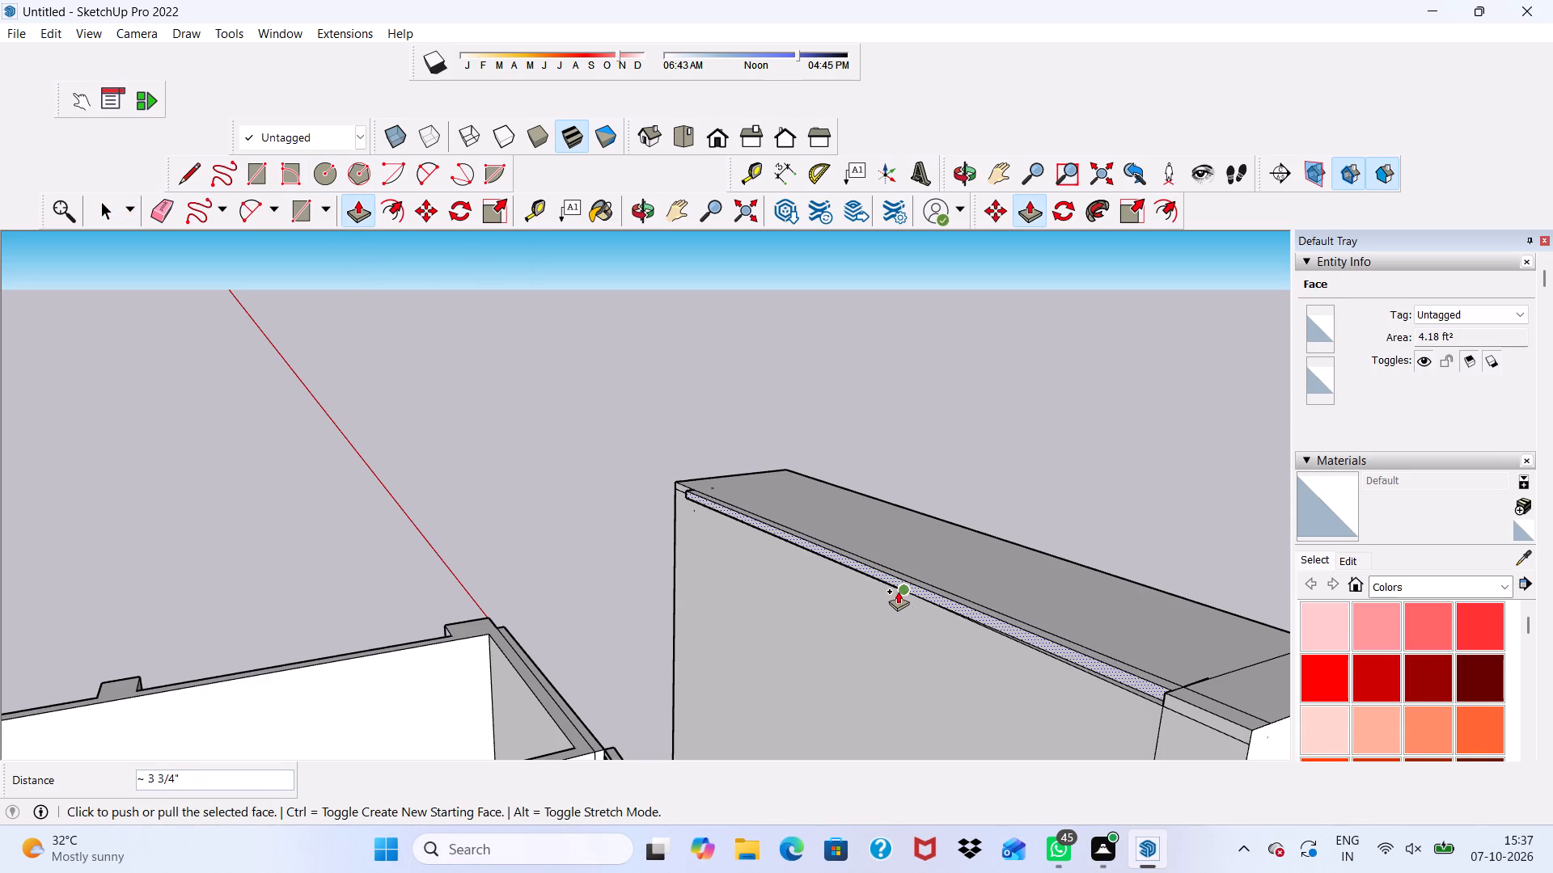
{"action": "scroll", "coordinate": [1106, 684], "scroll_direction": "up", "scroll_amount": 9}
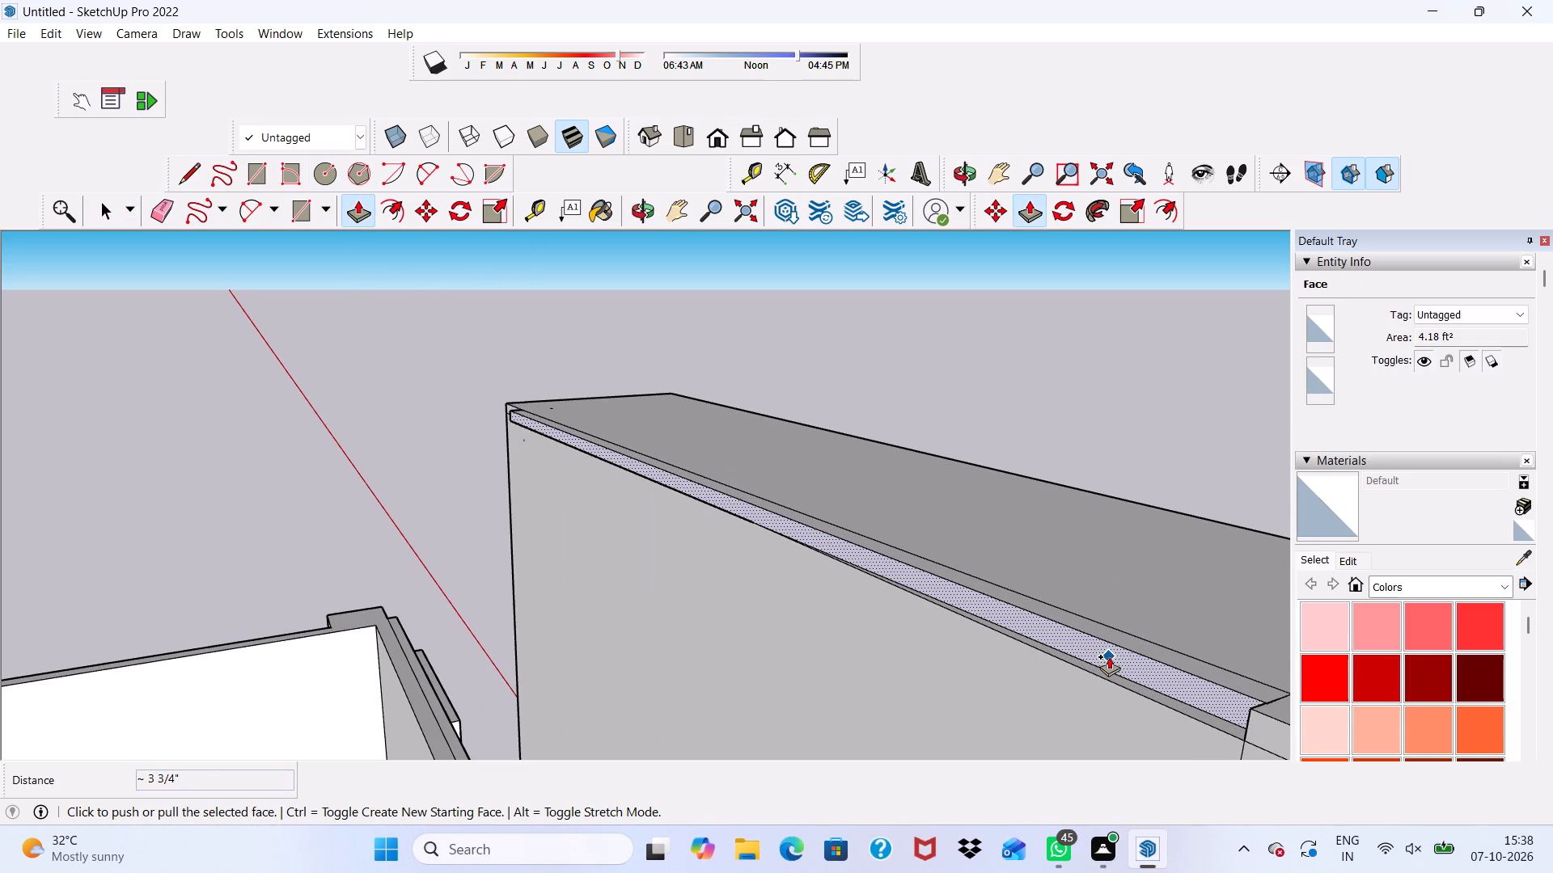
{"action": "left_click", "coordinate": [1109, 656]}
{"action": "left_click", "coordinate": [1119, 694]}
{"action": "scroll", "coordinate": [1123, 688], "scroll_direction": "up", "scroll_amount": 1}
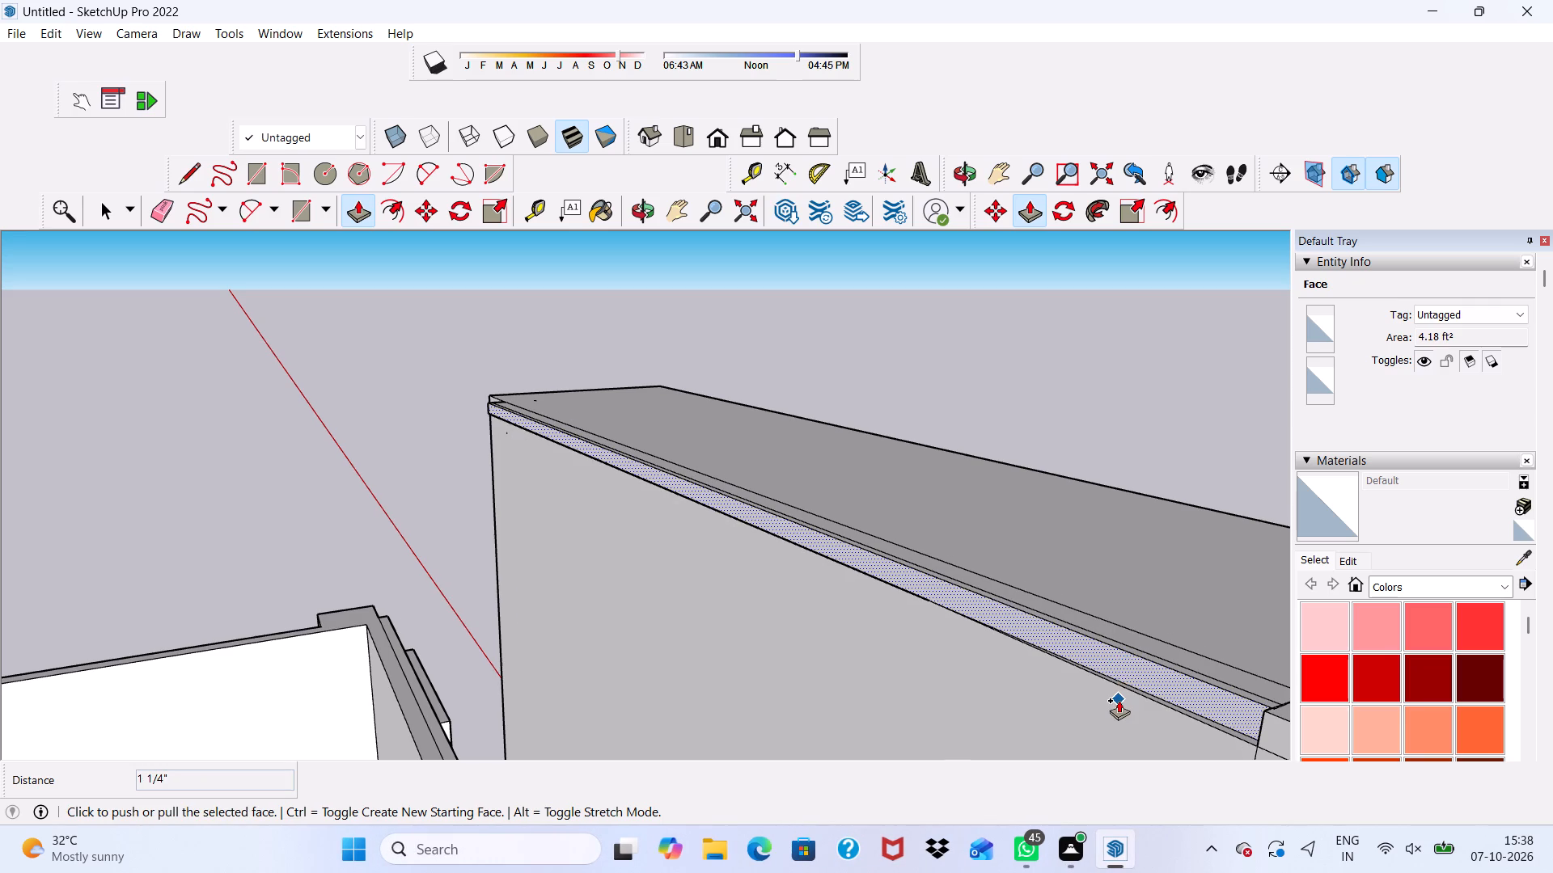
{"action": "left_click", "coordinate": [1119, 700]}
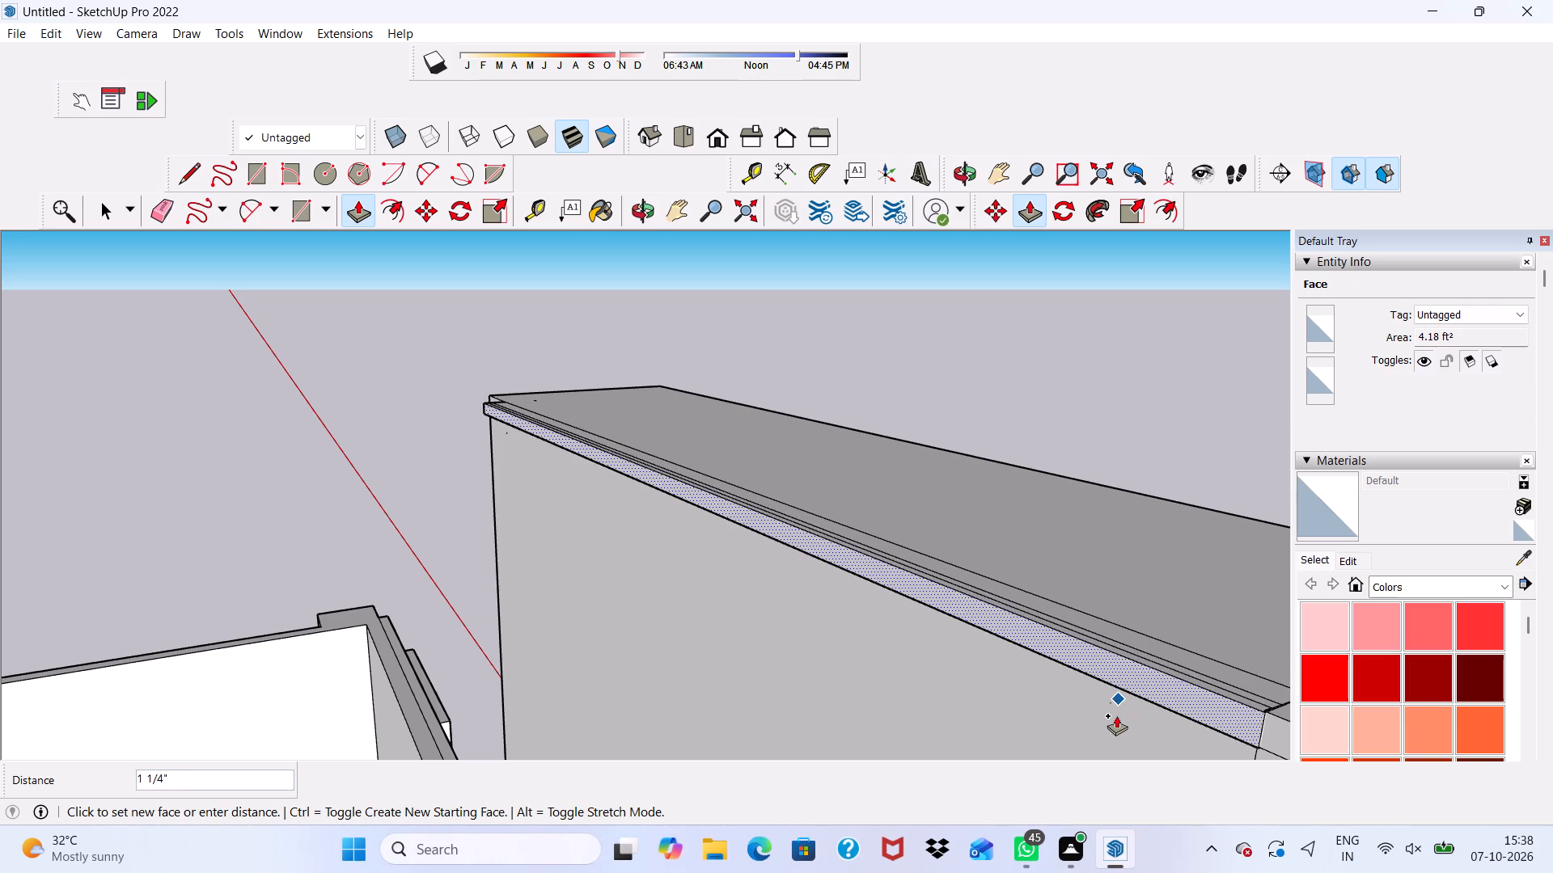
{"action": "left_click", "coordinate": [1120, 715]}
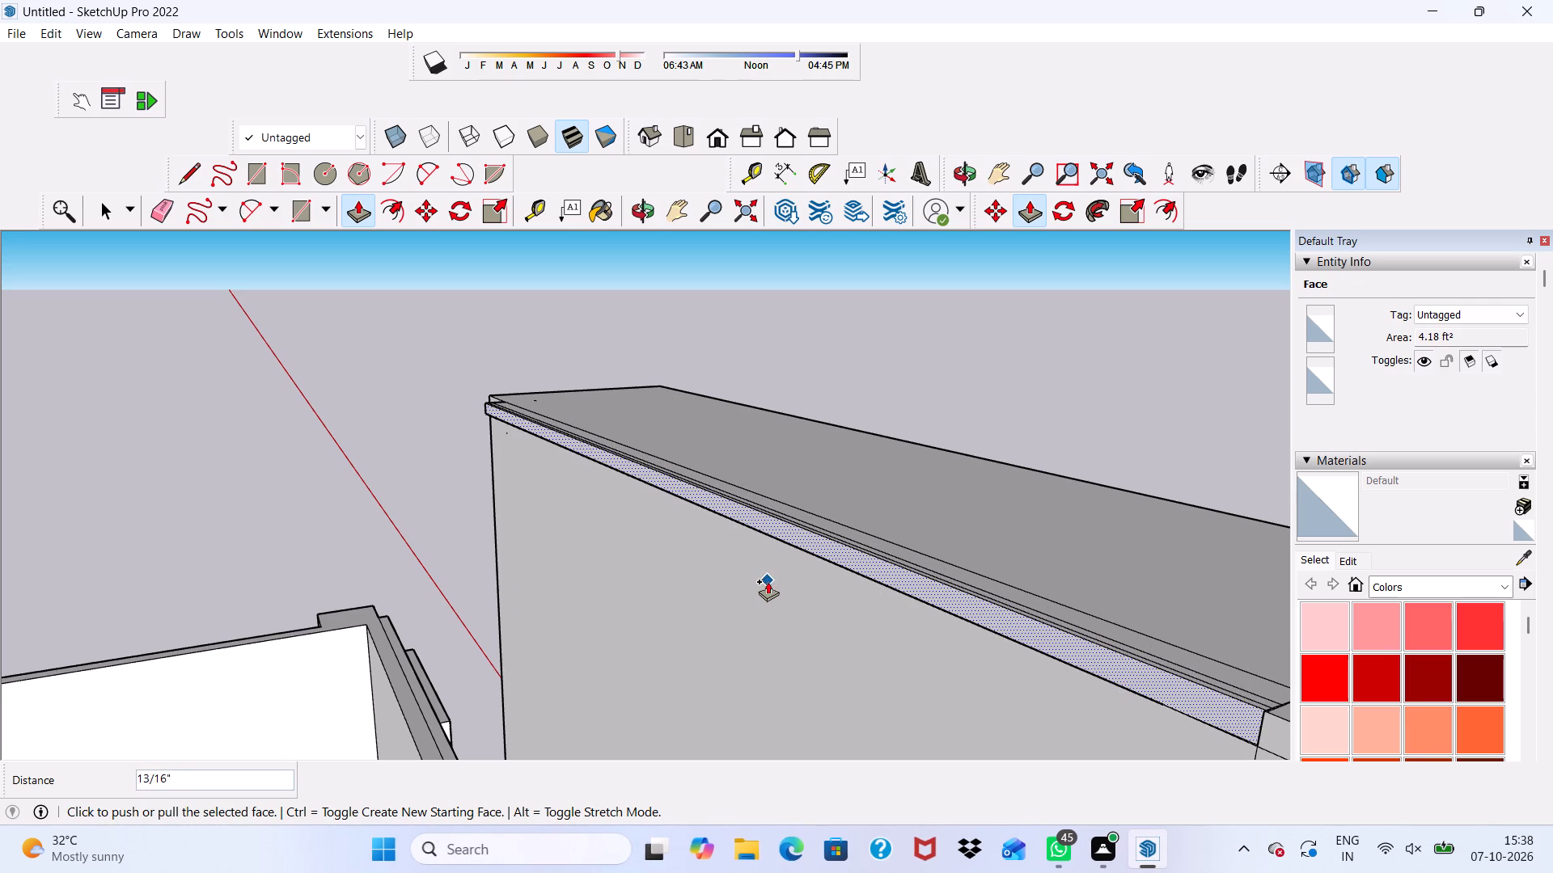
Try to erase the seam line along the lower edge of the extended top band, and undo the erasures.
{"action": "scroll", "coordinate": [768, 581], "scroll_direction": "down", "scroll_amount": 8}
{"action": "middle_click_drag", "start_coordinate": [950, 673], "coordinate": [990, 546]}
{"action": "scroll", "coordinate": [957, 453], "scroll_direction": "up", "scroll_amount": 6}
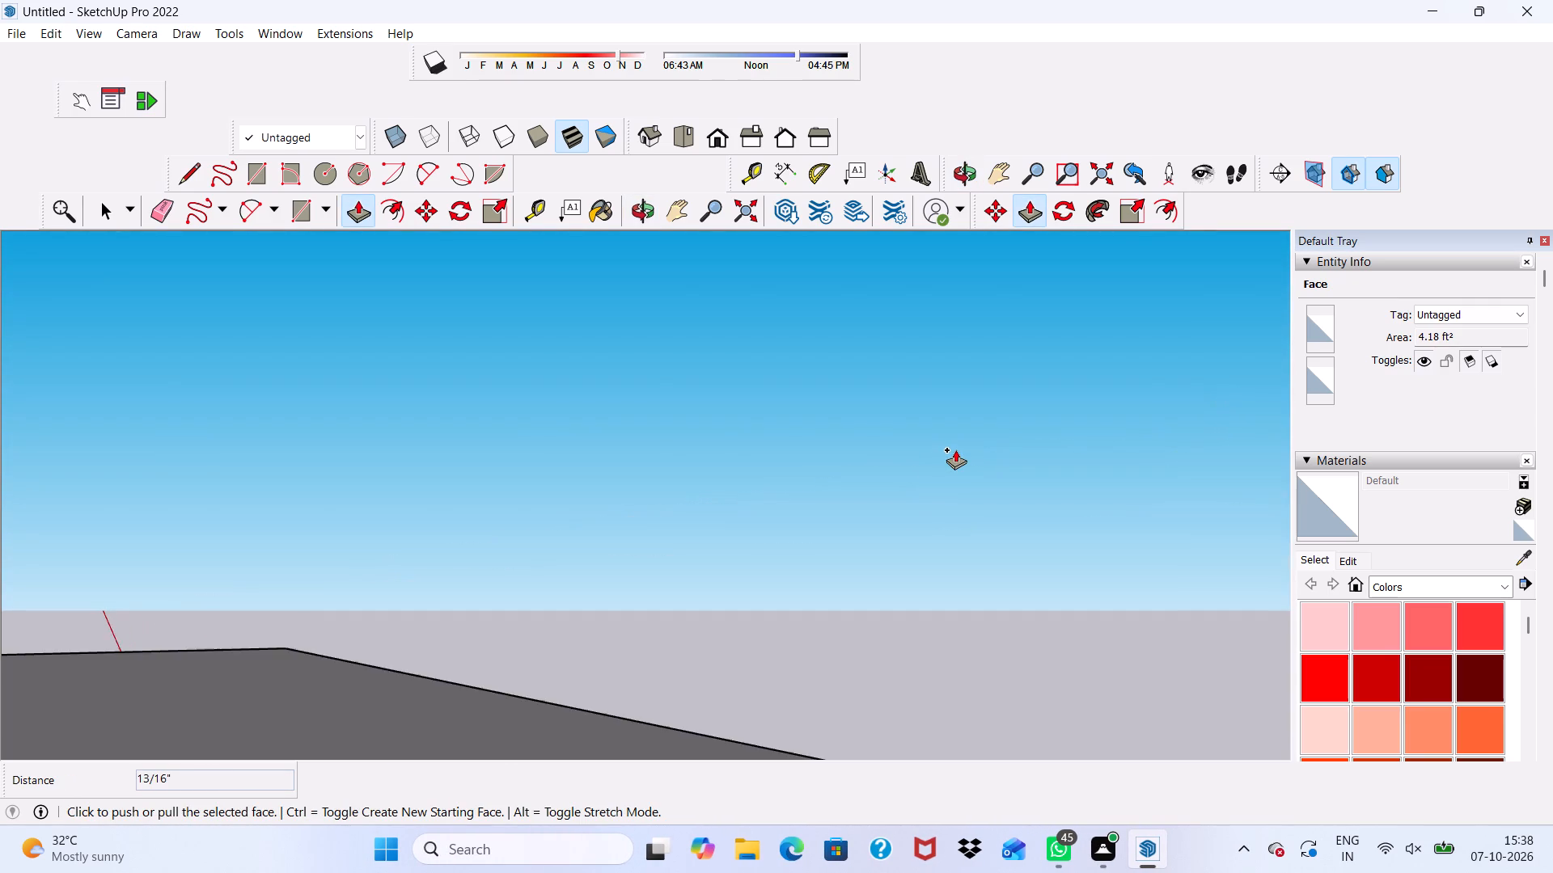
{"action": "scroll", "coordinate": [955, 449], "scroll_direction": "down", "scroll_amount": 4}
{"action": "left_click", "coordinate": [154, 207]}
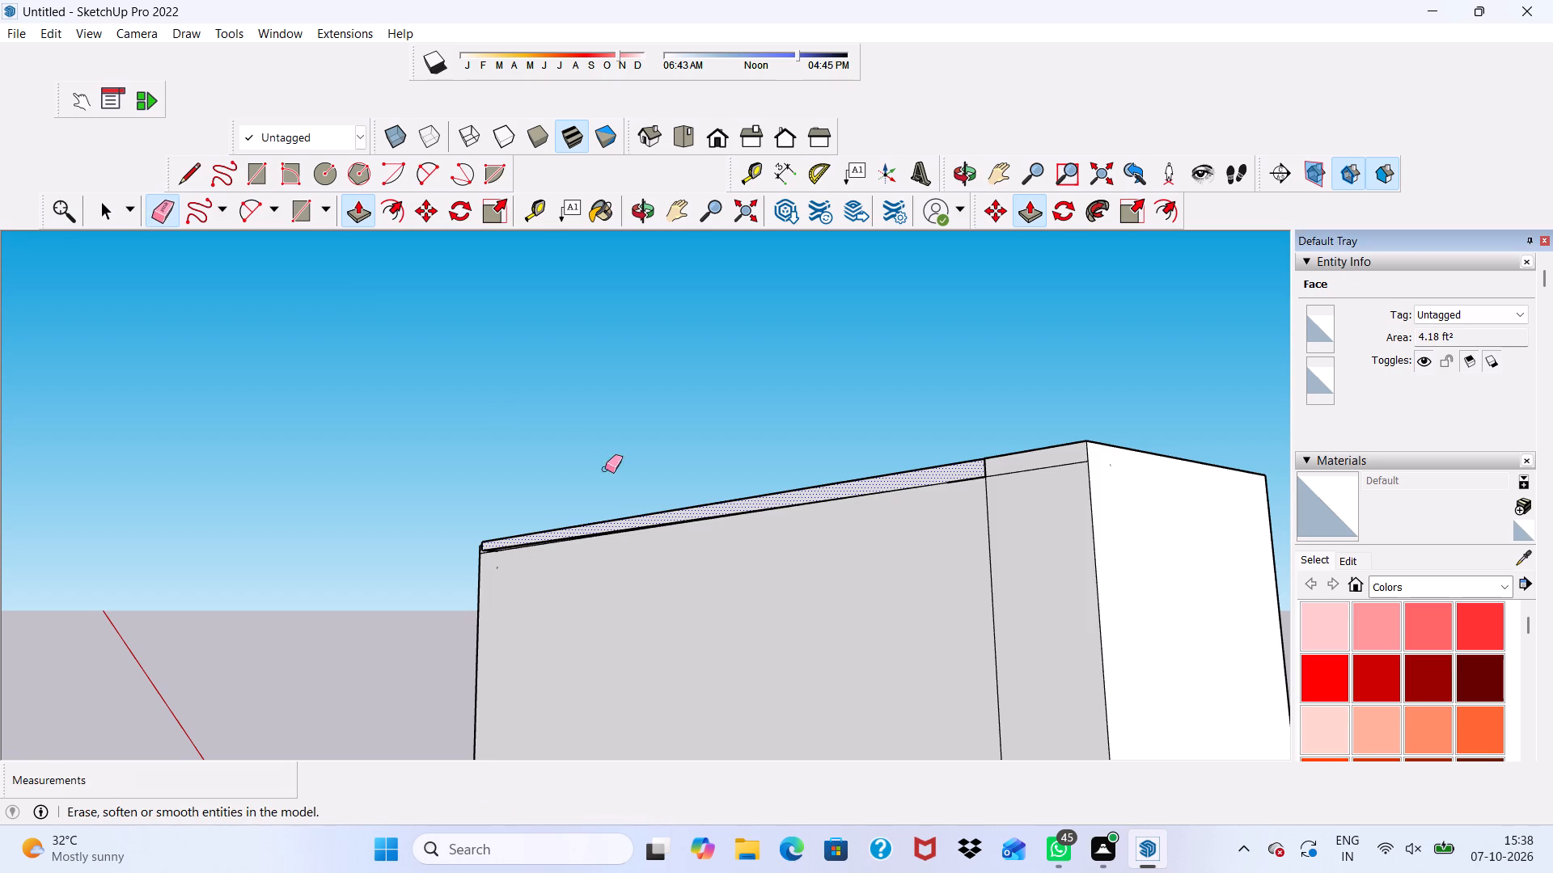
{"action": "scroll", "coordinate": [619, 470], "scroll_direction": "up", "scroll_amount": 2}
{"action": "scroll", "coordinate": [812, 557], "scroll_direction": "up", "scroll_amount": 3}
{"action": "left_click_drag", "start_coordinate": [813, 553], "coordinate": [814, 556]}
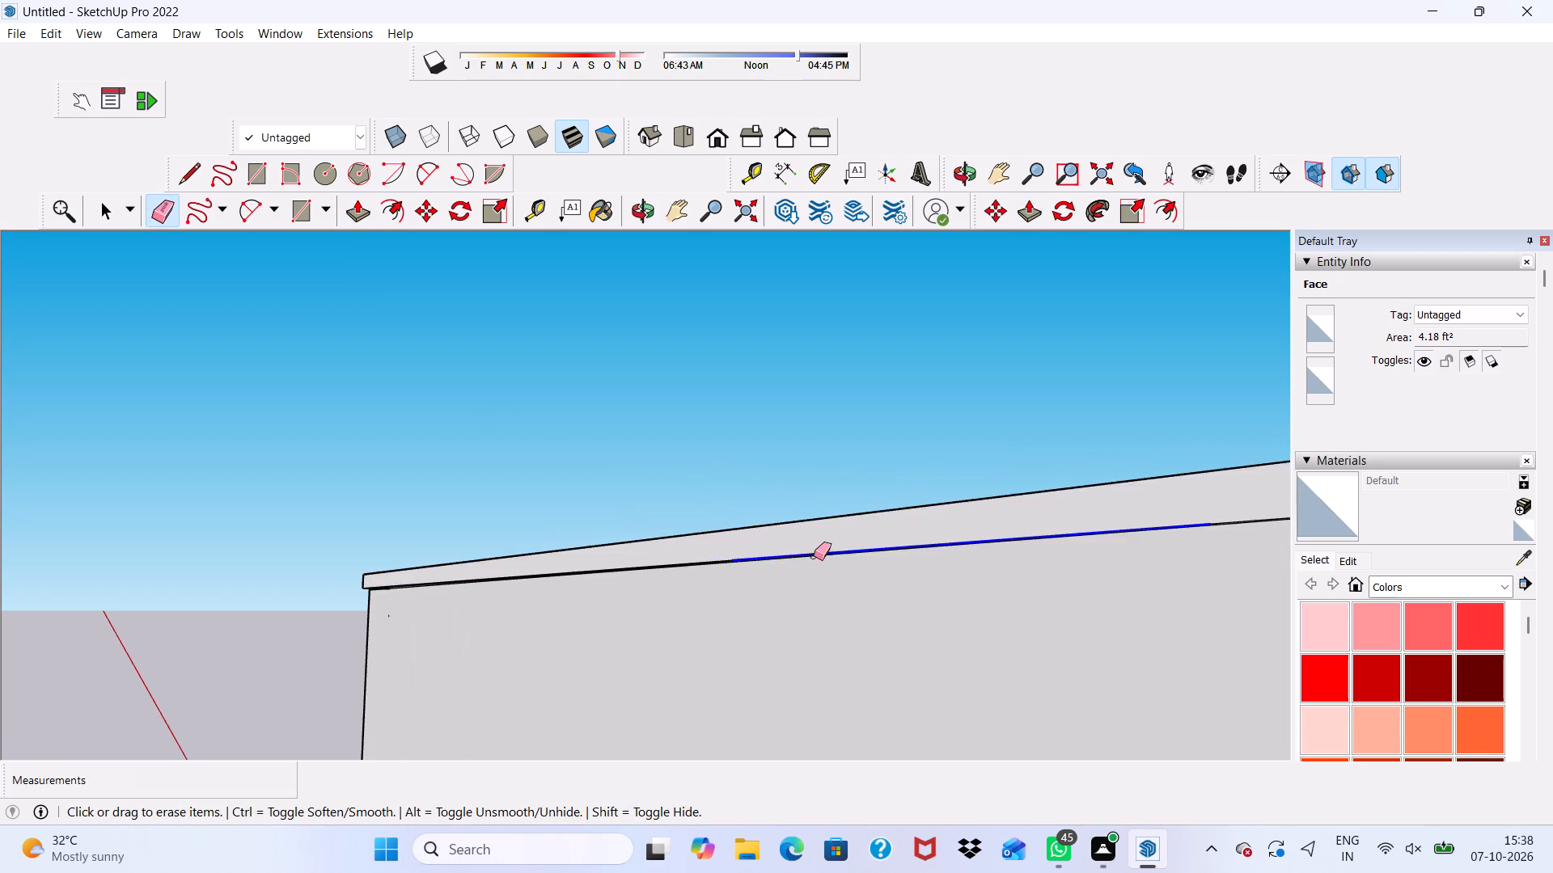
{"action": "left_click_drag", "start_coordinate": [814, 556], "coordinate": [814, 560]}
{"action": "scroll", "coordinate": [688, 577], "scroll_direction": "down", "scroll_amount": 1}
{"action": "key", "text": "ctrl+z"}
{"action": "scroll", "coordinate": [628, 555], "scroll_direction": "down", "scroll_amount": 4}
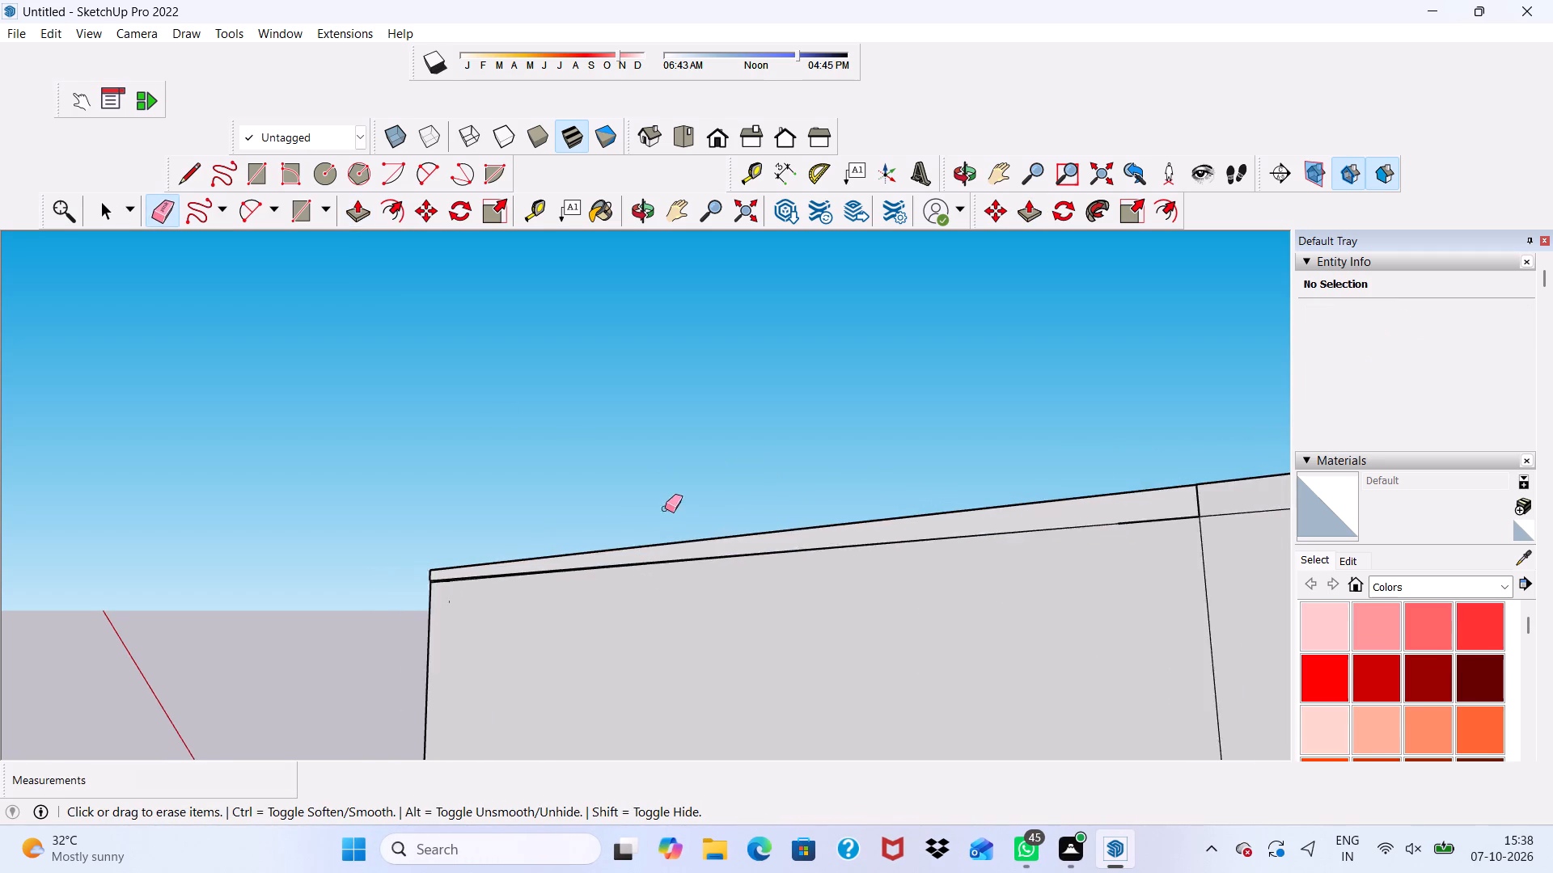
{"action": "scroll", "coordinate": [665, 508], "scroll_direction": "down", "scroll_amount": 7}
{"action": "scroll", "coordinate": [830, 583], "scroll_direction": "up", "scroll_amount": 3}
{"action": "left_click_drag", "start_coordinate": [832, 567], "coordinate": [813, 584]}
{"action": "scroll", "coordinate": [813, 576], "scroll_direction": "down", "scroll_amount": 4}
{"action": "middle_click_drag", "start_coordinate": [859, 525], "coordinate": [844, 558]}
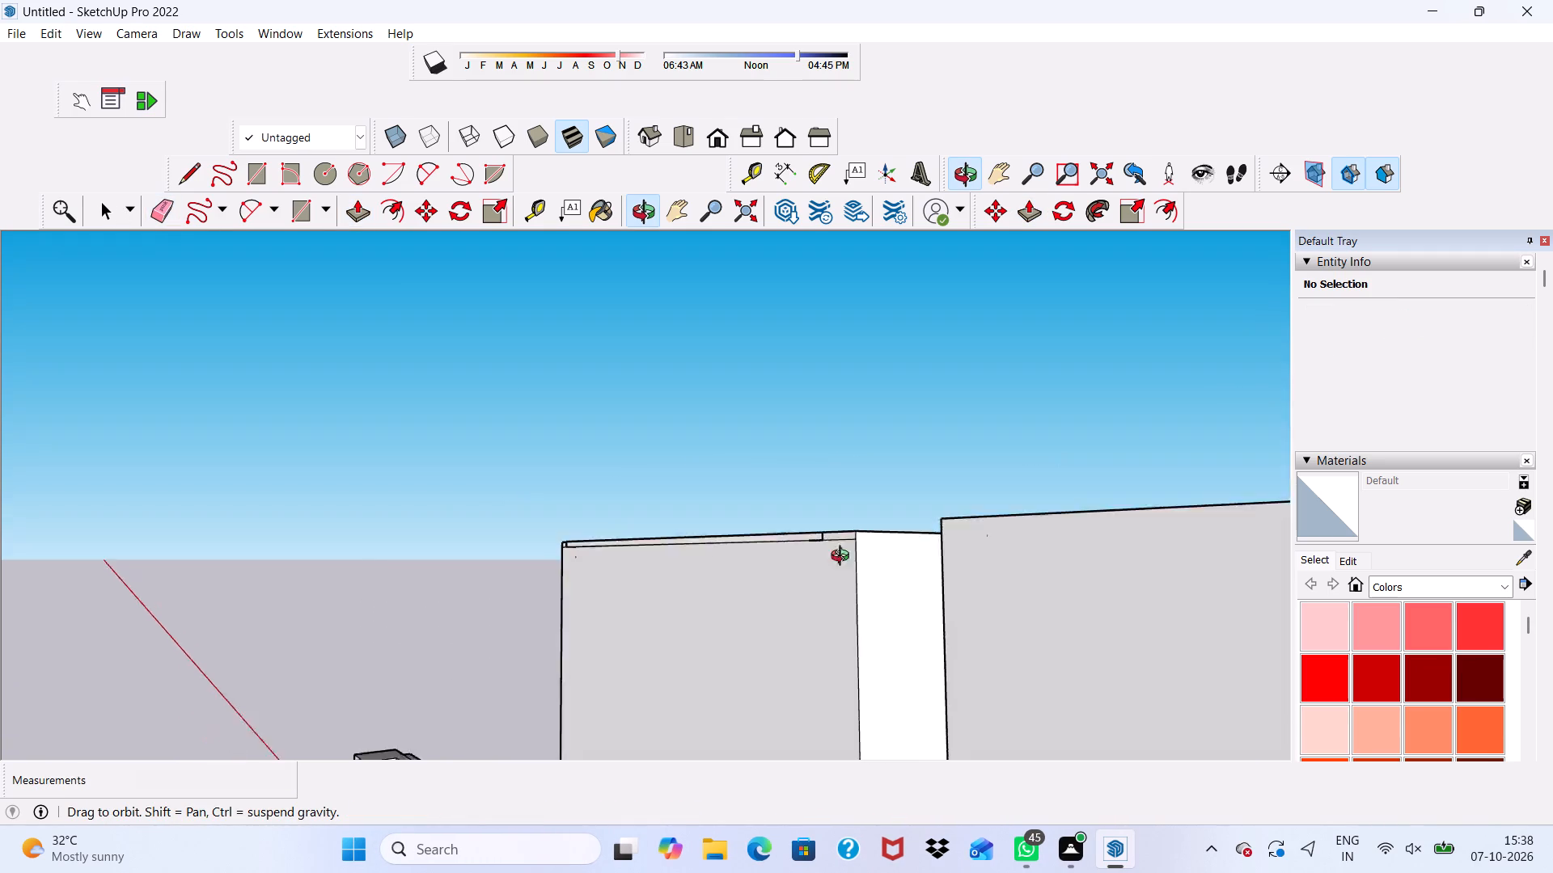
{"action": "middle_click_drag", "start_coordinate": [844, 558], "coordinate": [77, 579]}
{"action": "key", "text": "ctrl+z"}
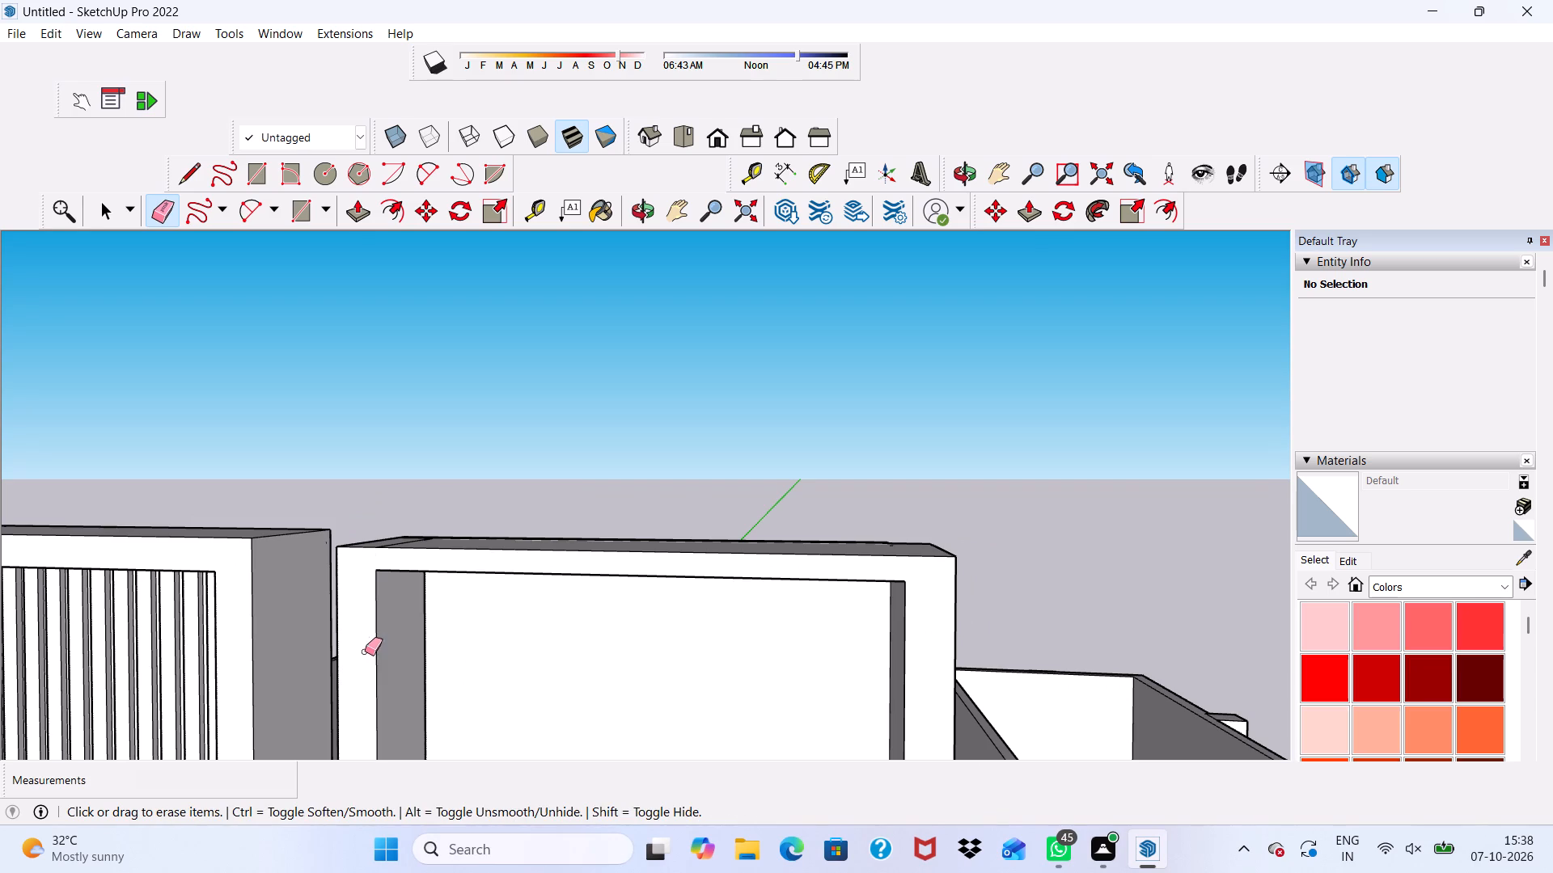
Erase the leftover seam line around the top of the plain recessed tower.
{"action": "scroll", "coordinate": [402, 601], "scroll_direction": "down", "scroll_amount": 7}
{"action": "middle_click_drag", "start_coordinate": [483, 690], "coordinate": [501, 801]}
{"action": "scroll", "coordinate": [413, 698], "scroll_direction": "up", "scroll_amount": 4}
{"action": "left_click_drag", "start_coordinate": [461, 682], "coordinate": [479, 682]}
{"action": "scroll", "coordinate": [480, 693], "scroll_direction": "down", "scroll_amount": 3}
{"action": "middle_click_drag", "start_coordinate": [500, 728], "coordinate": [255, 656]}
{"action": "scroll", "coordinate": [283, 651], "scroll_direction": "up", "scroll_amount": 1}
{"action": "scroll", "coordinate": [345, 635], "scroll_direction": "down", "scroll_amount": 11}
{"action": "middle_click_drag", "start_coordinate": [878, 653], "coordinate": [1058, 579]}
{"action": "scroll", "coordinate": [1058, 583], "scroll_direction": "down", "scroll_amount": 1}
{"action": "key", "text": "space"}
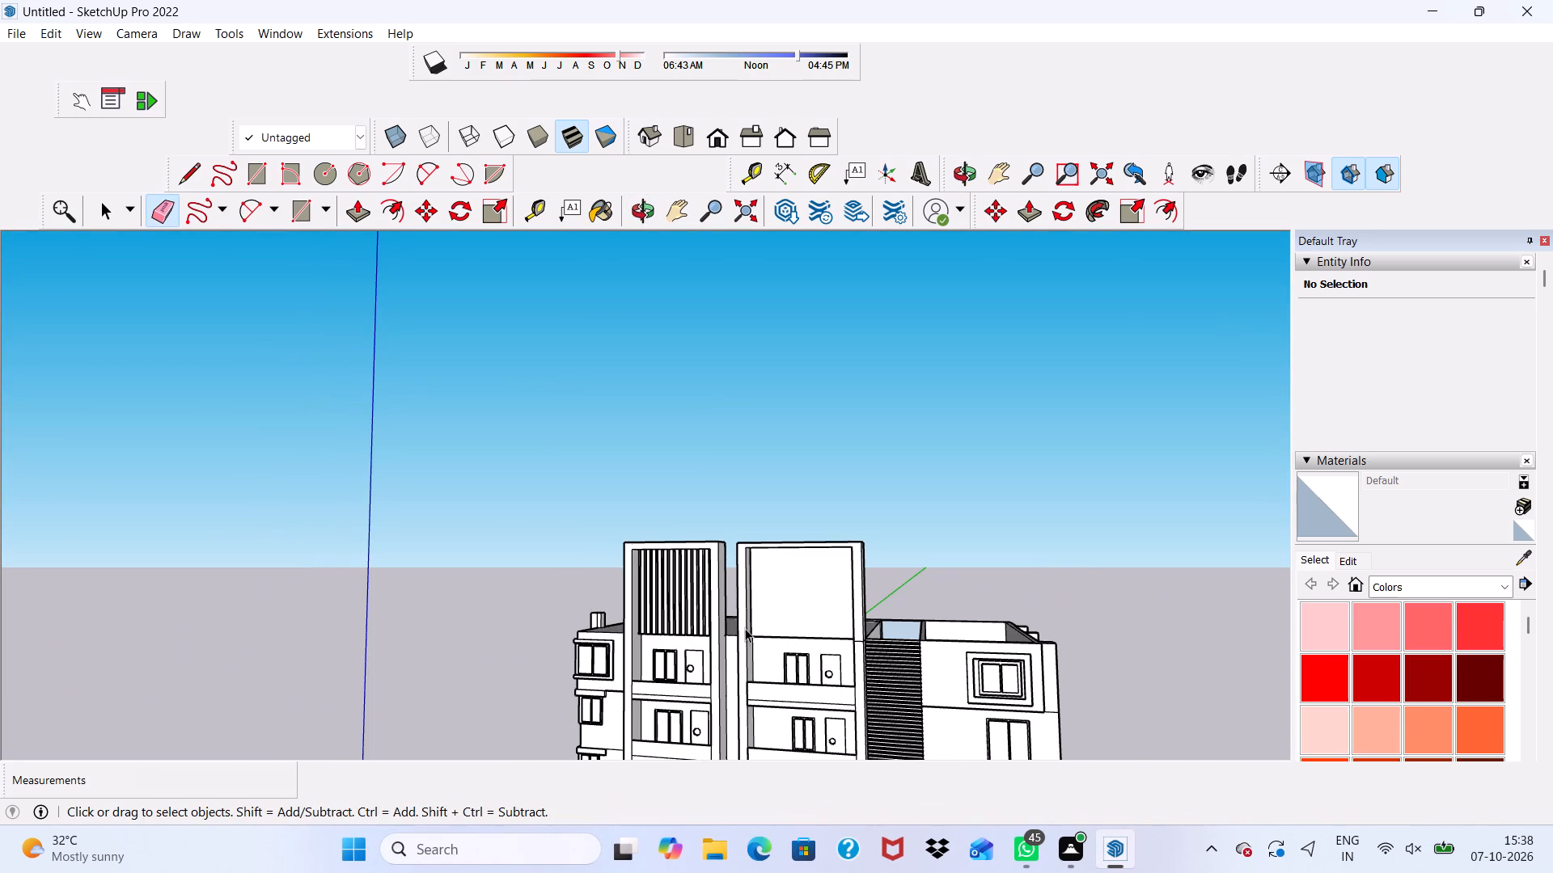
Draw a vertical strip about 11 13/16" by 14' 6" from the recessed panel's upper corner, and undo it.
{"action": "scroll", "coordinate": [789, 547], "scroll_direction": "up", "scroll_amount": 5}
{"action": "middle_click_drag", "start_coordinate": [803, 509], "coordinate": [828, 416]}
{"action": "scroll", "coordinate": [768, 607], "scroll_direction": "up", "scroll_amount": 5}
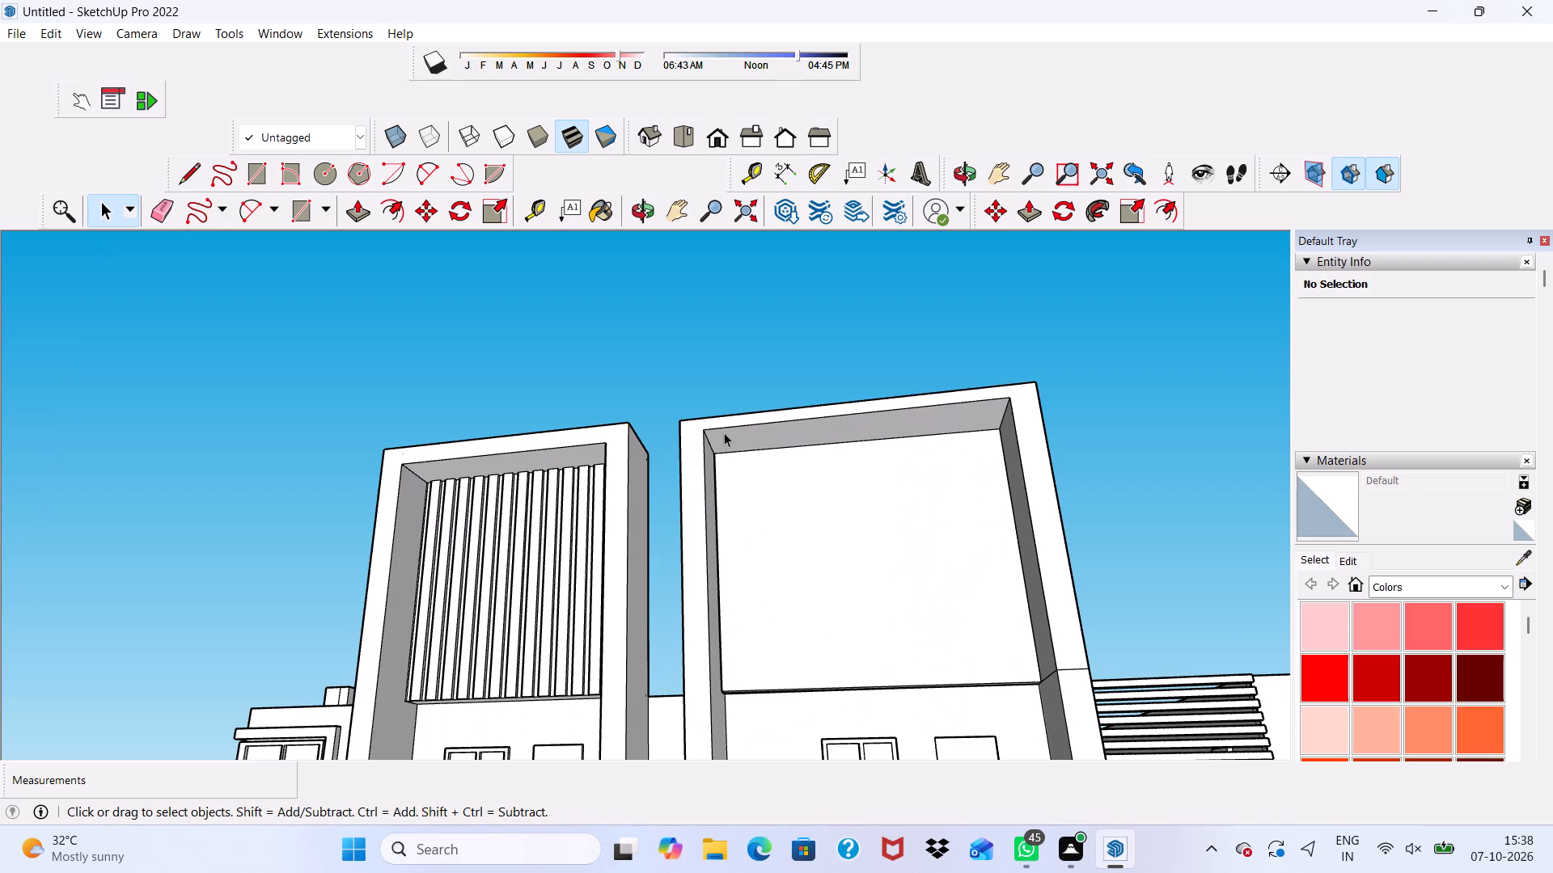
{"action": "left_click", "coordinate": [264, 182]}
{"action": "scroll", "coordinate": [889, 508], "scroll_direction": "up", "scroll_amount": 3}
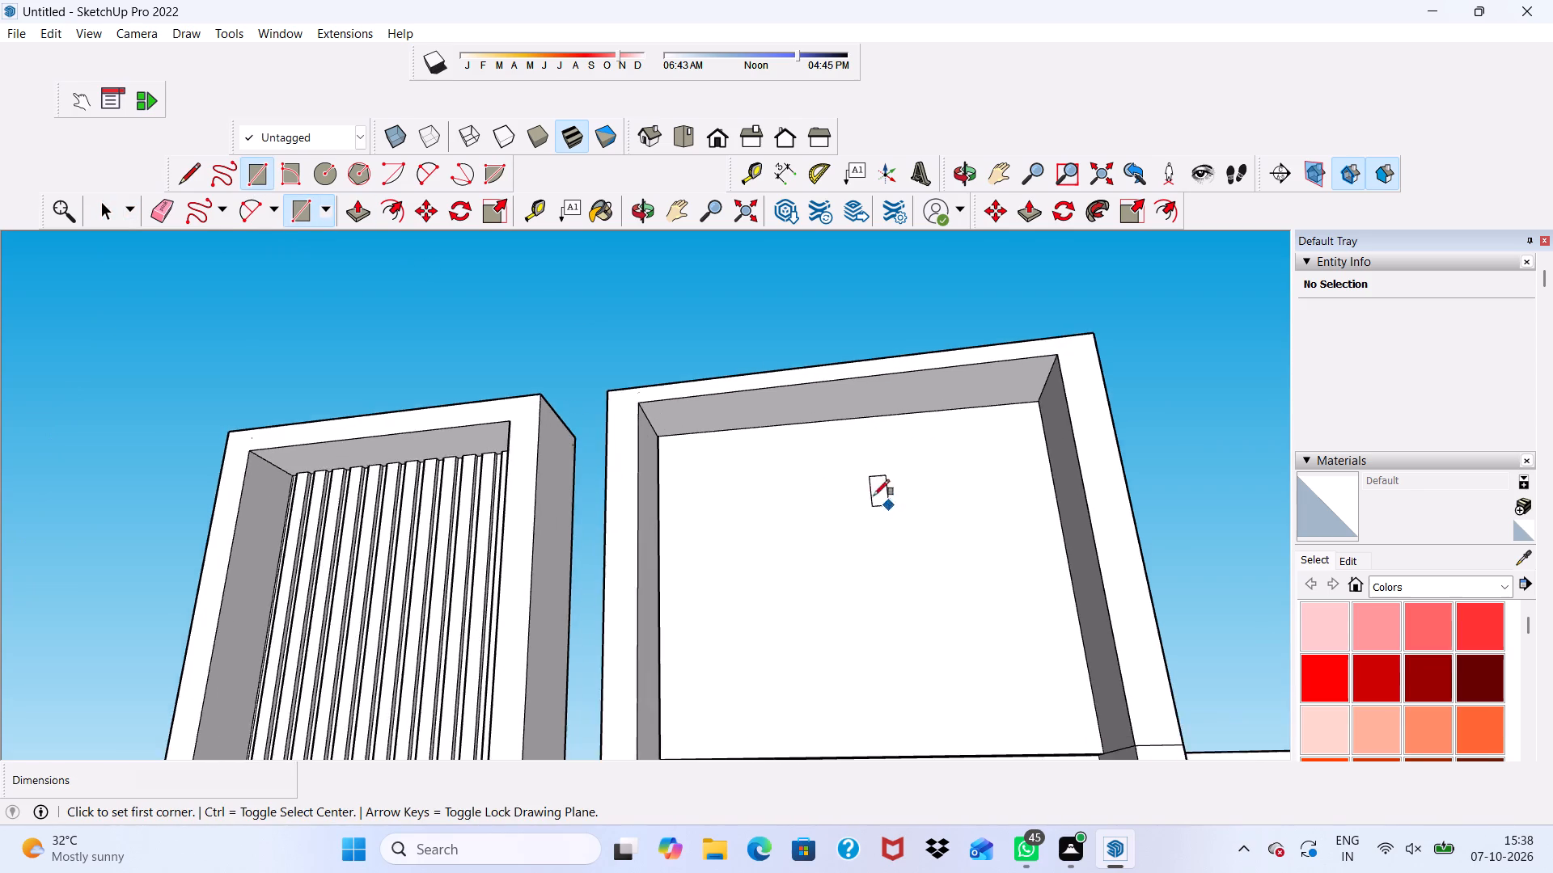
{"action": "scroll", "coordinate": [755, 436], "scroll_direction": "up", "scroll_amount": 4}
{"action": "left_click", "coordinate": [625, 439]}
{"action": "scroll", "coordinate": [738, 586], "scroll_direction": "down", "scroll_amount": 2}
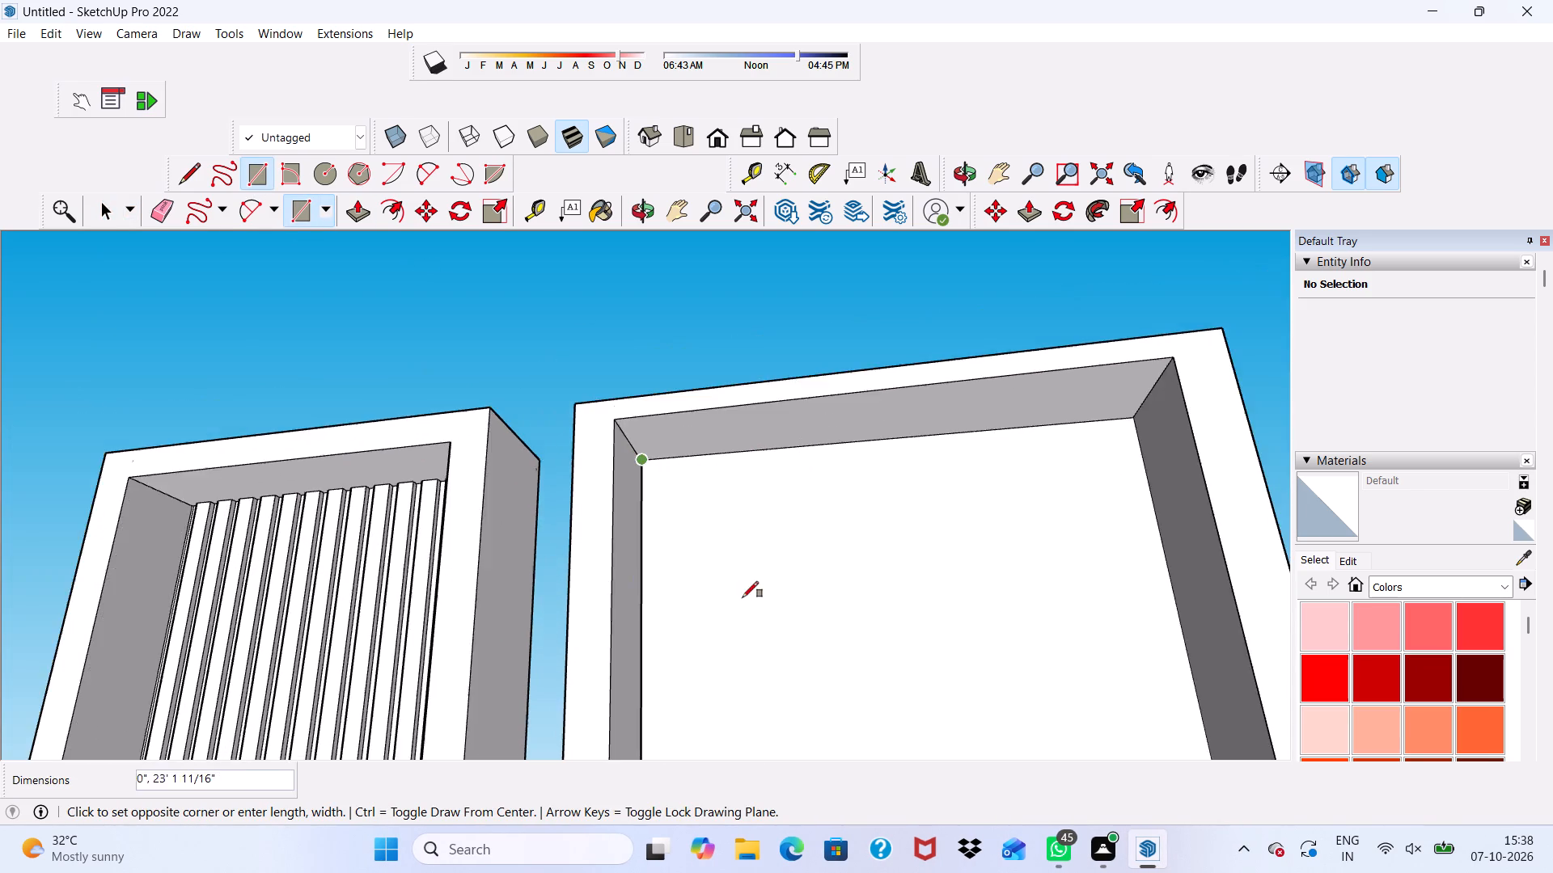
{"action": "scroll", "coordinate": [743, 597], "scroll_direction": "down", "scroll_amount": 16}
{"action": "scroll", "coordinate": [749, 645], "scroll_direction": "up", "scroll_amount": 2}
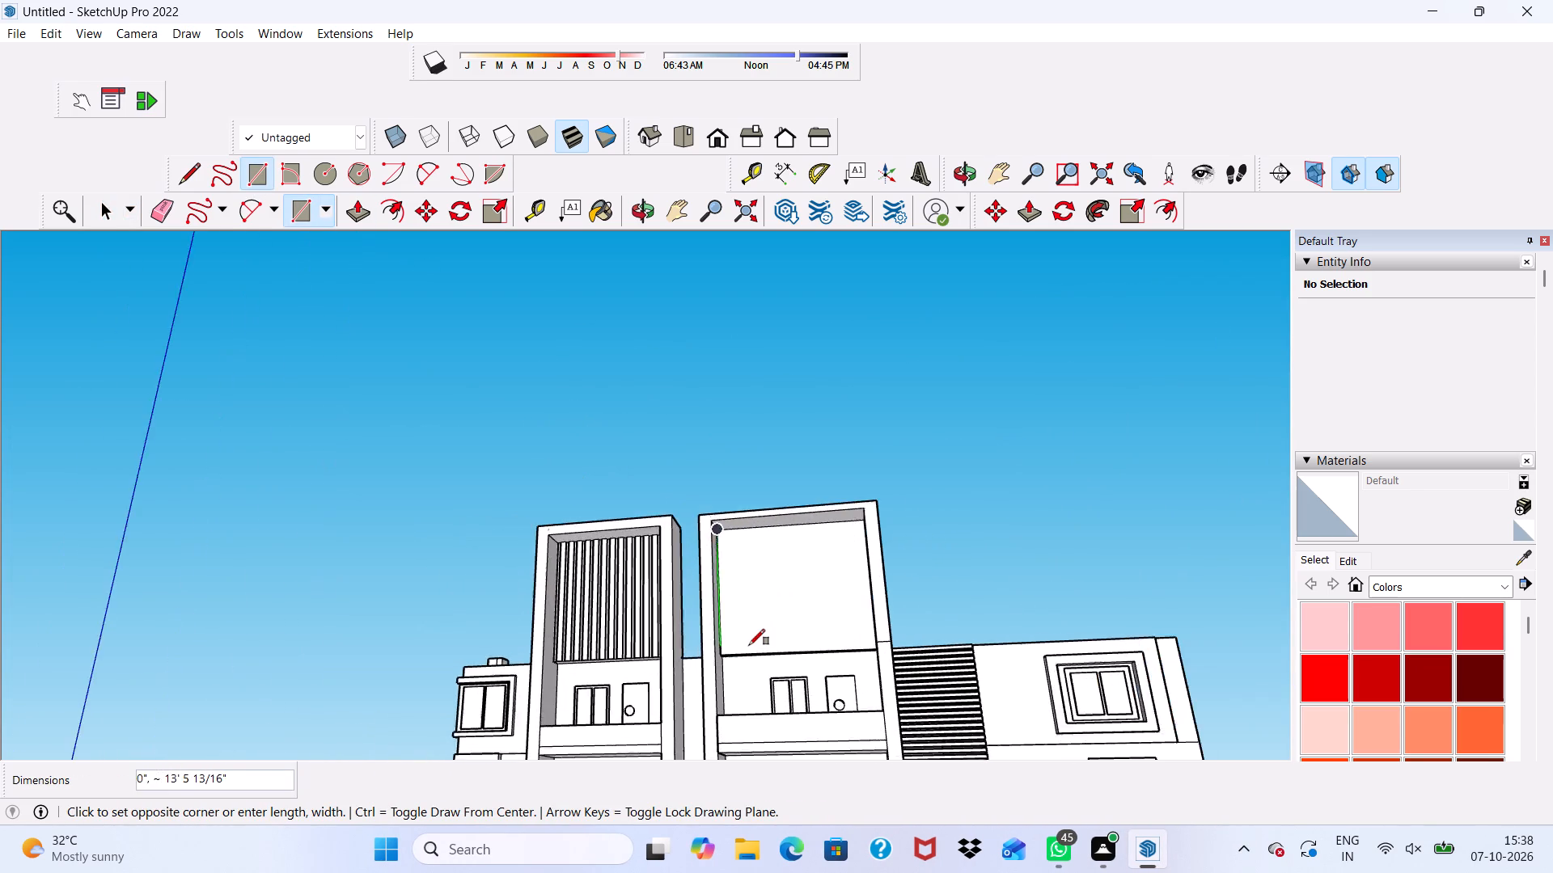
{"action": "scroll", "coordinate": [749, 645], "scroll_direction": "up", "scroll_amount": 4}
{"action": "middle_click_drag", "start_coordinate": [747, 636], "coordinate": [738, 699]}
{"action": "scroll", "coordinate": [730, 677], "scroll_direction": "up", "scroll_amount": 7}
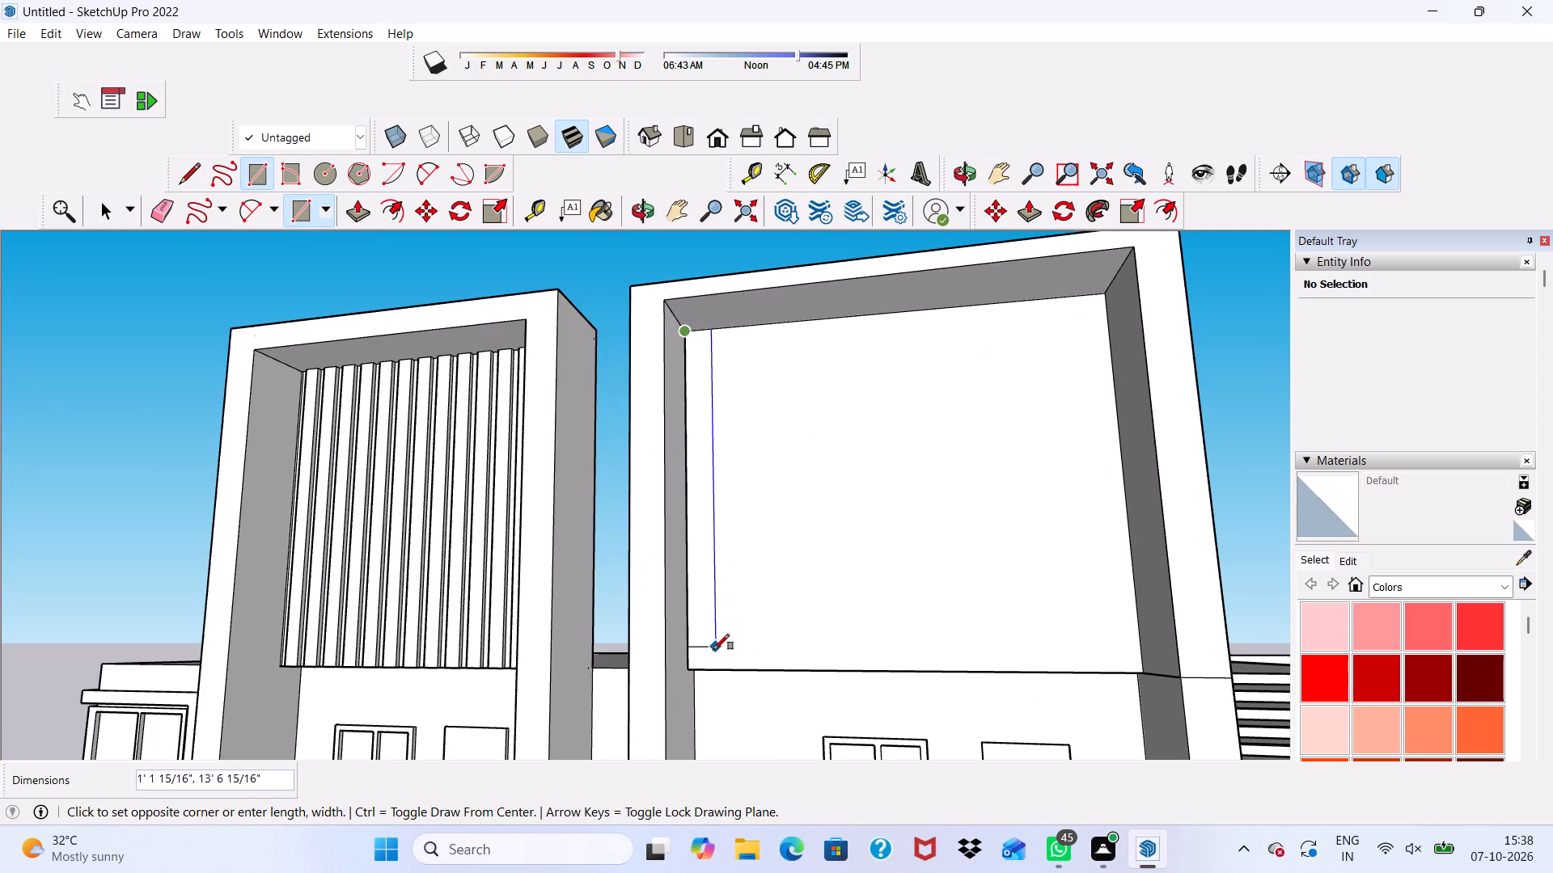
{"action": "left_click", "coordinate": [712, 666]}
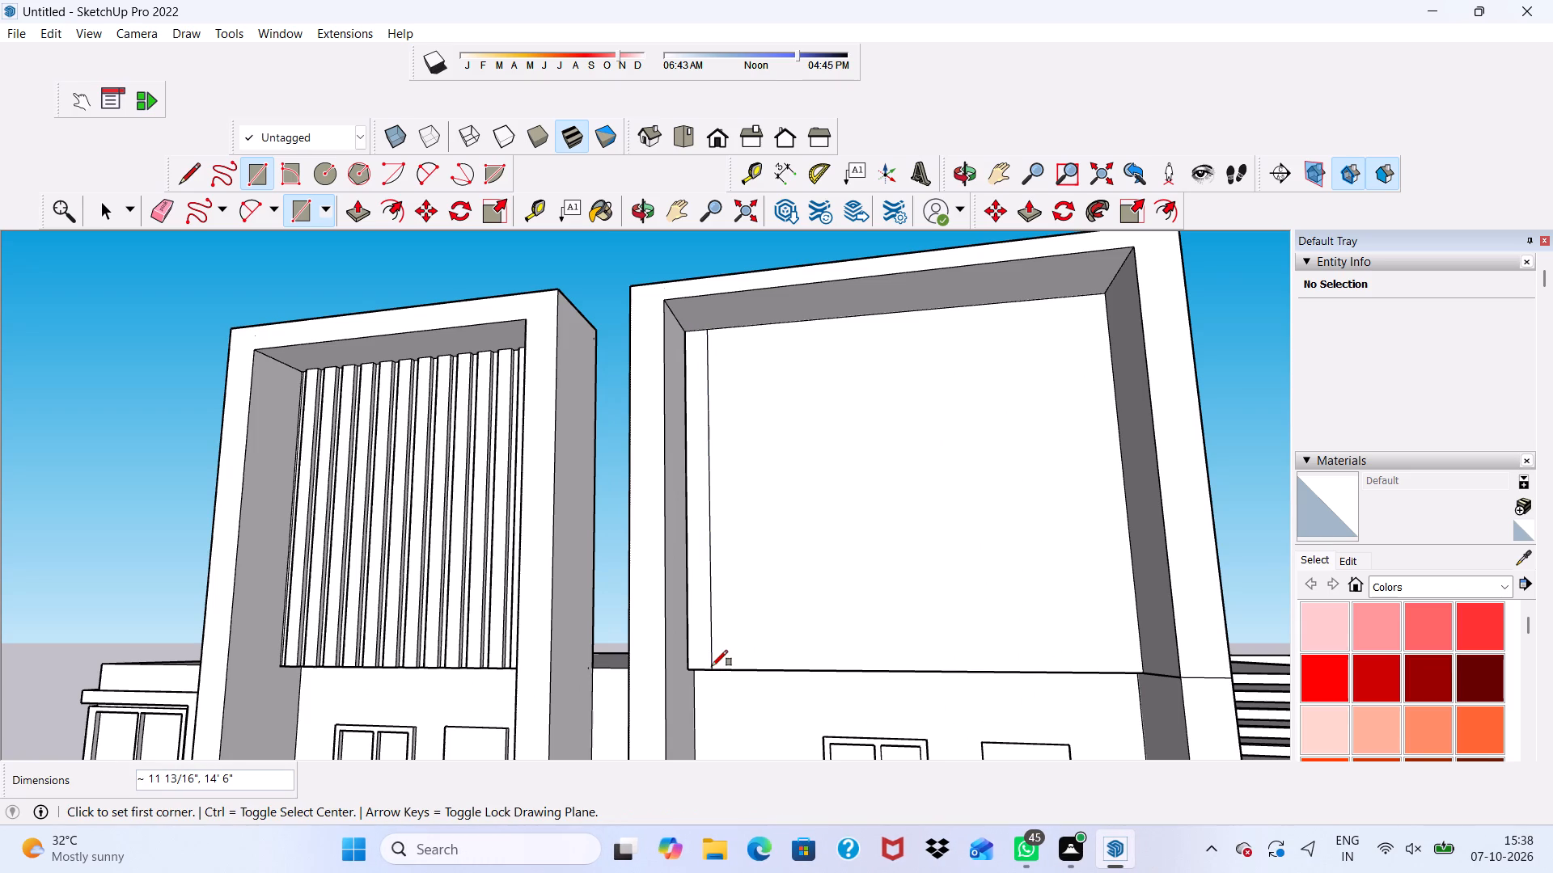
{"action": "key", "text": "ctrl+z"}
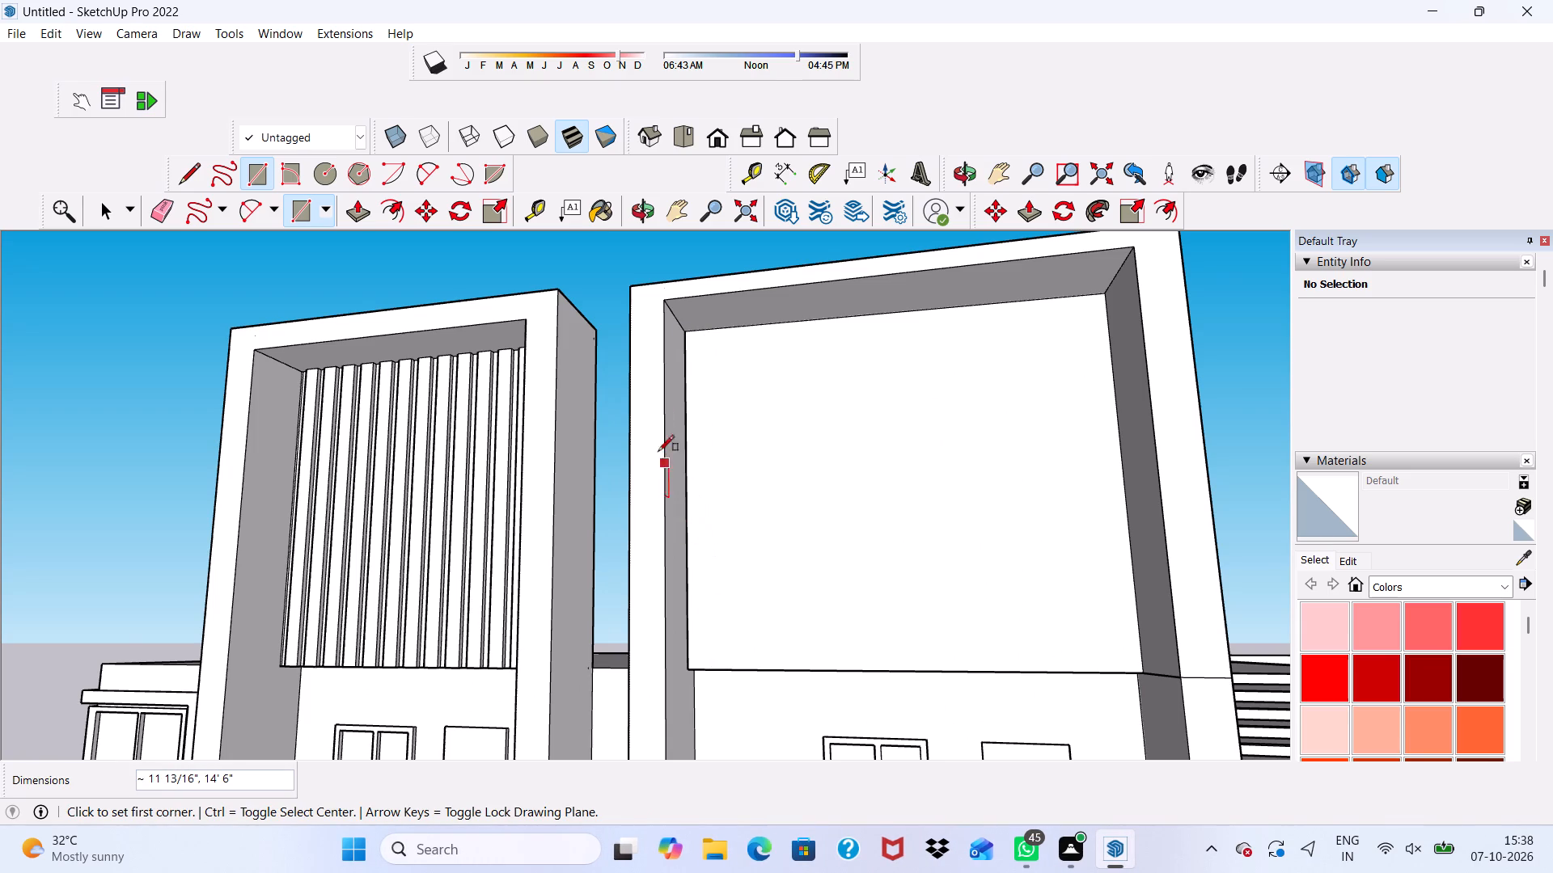
Draw a full-height vertical strip about 9 11/16" by 14' 6" along the recessed panel's edge nearest the slatted tower.
{"action": "scroll", "coordinate": [684, 328], "scroll_direction": "up", "scroll_amount": 2}
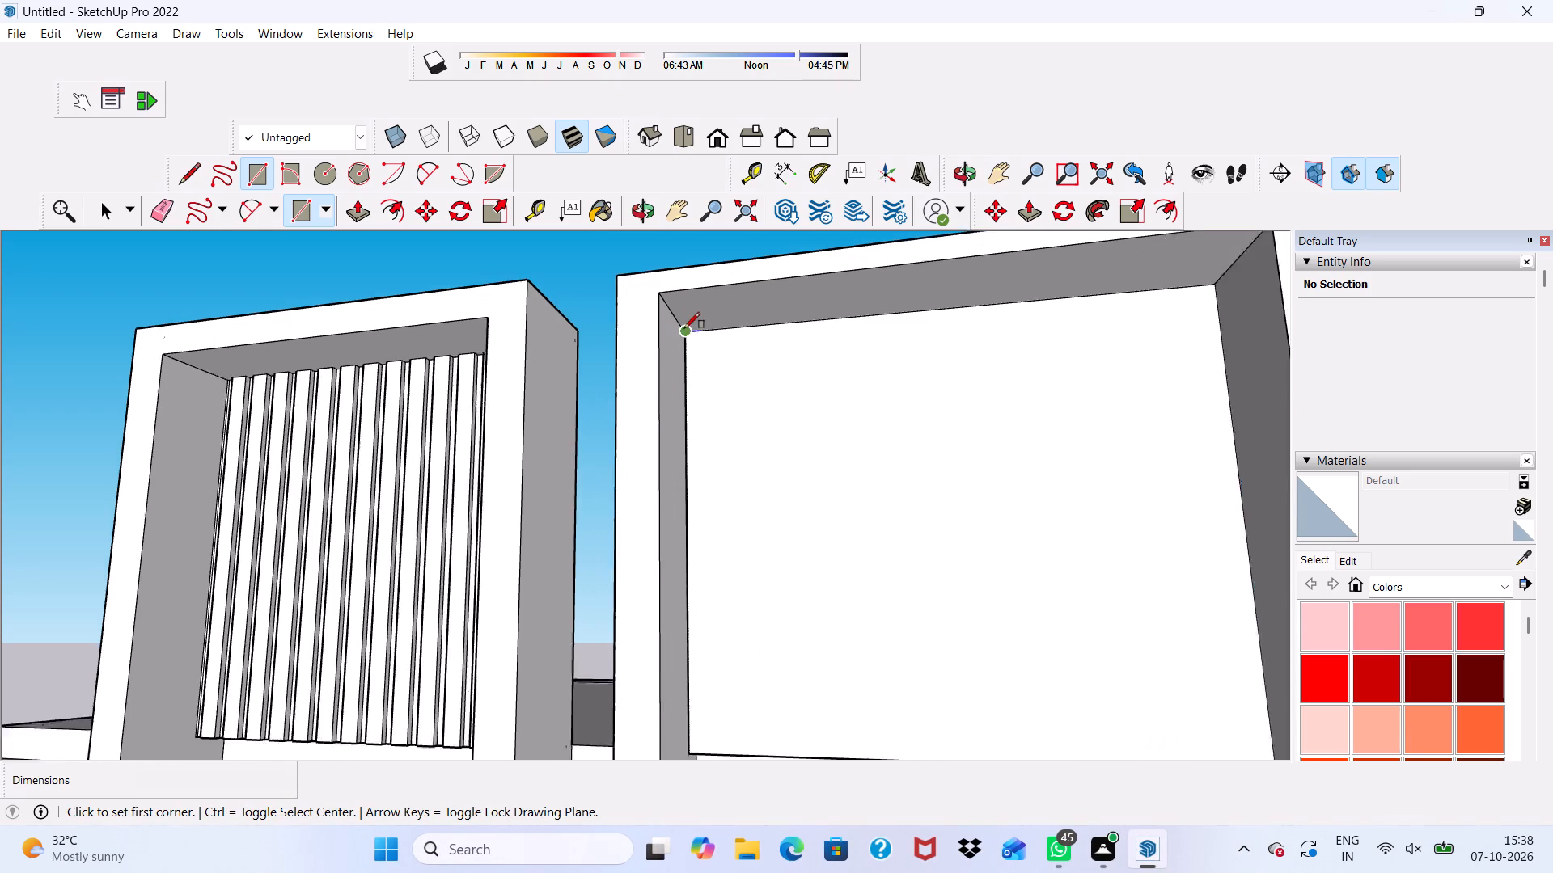
{"action": "scroll", "coordinate": [684, 328], "scroll_direction": "up", "scroll_amount": 1}
{"action": "left_click", "coordinate": [687, 335]}
{"action": "scroll", "coordinate": [751, 509], "scroll_direction": "down", "scroll_amount": 9}
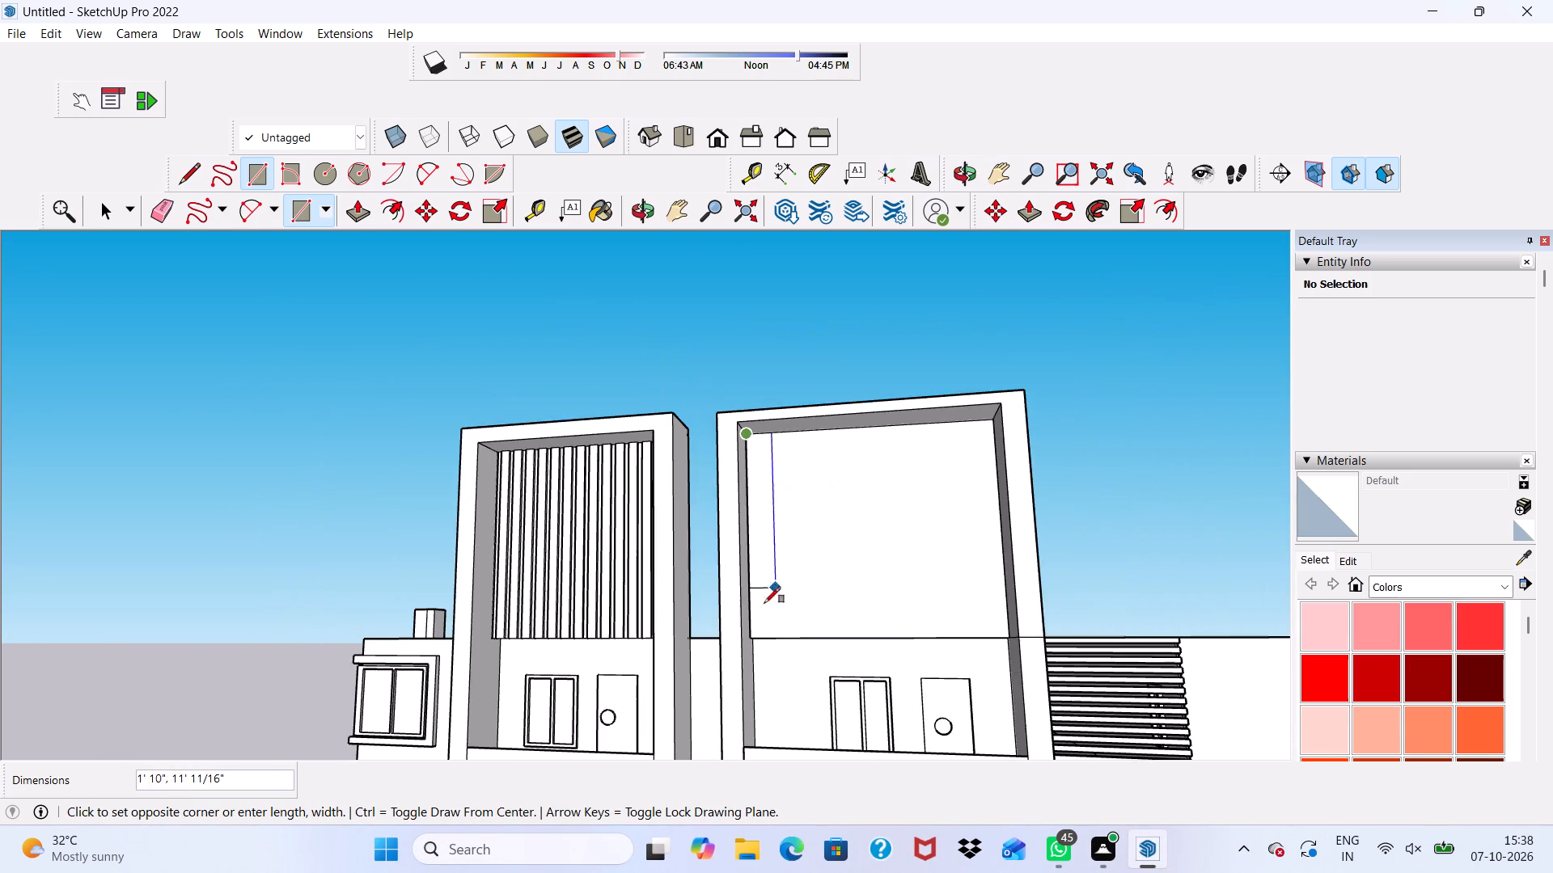
{"action": "scroll", "coordinate": [773, 647], "scroll_direction": "up", "scroll_amount": 4}
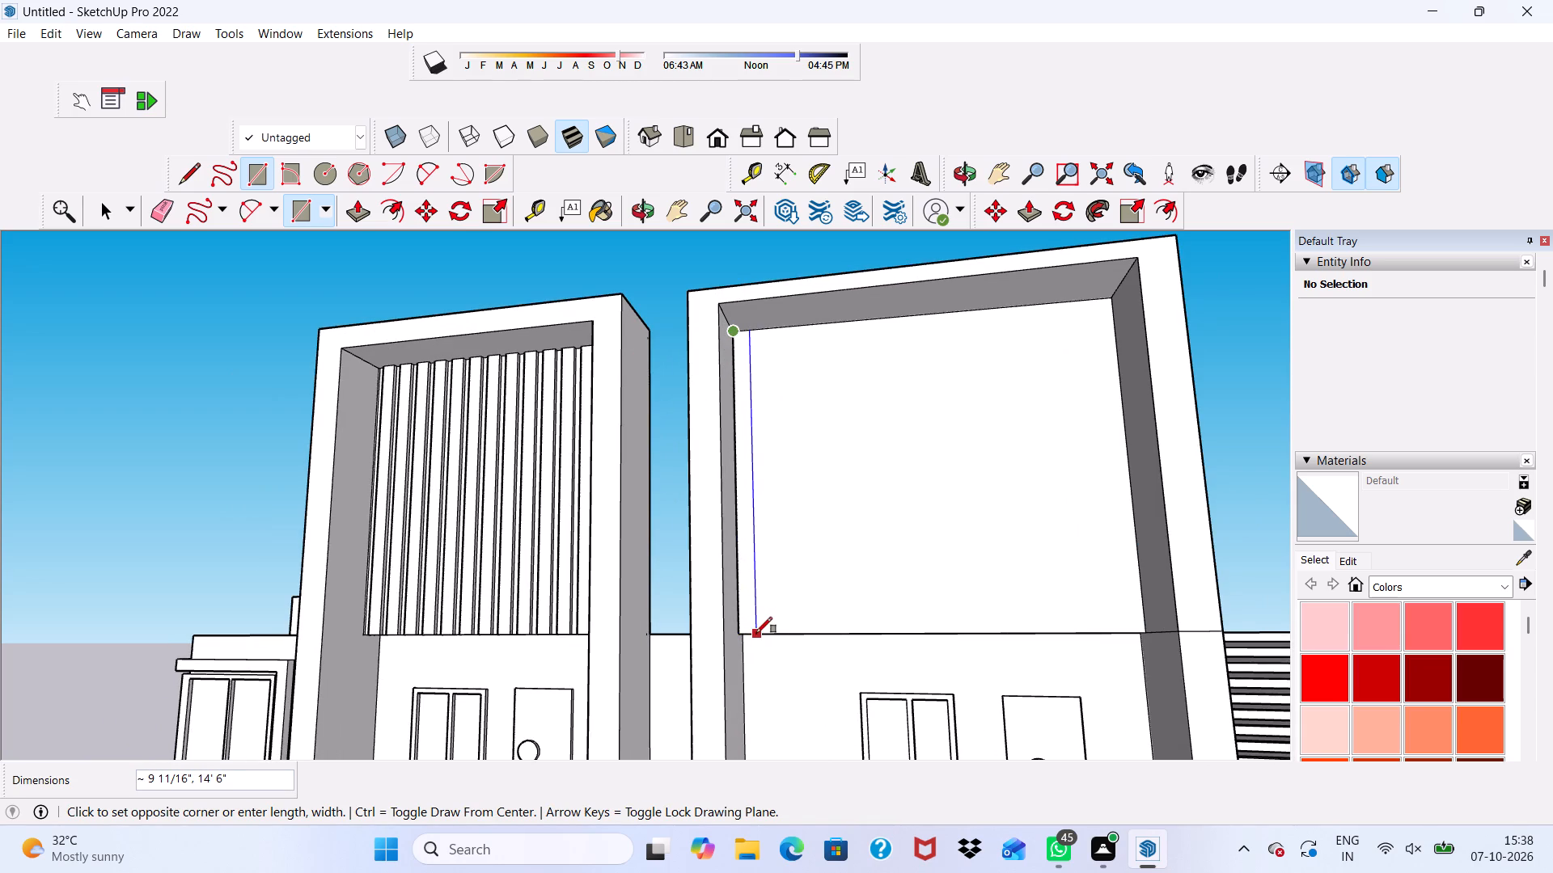
{"action": "left_click", "coordinate": [756, 633]}
{"action": "key", "text": "space"}
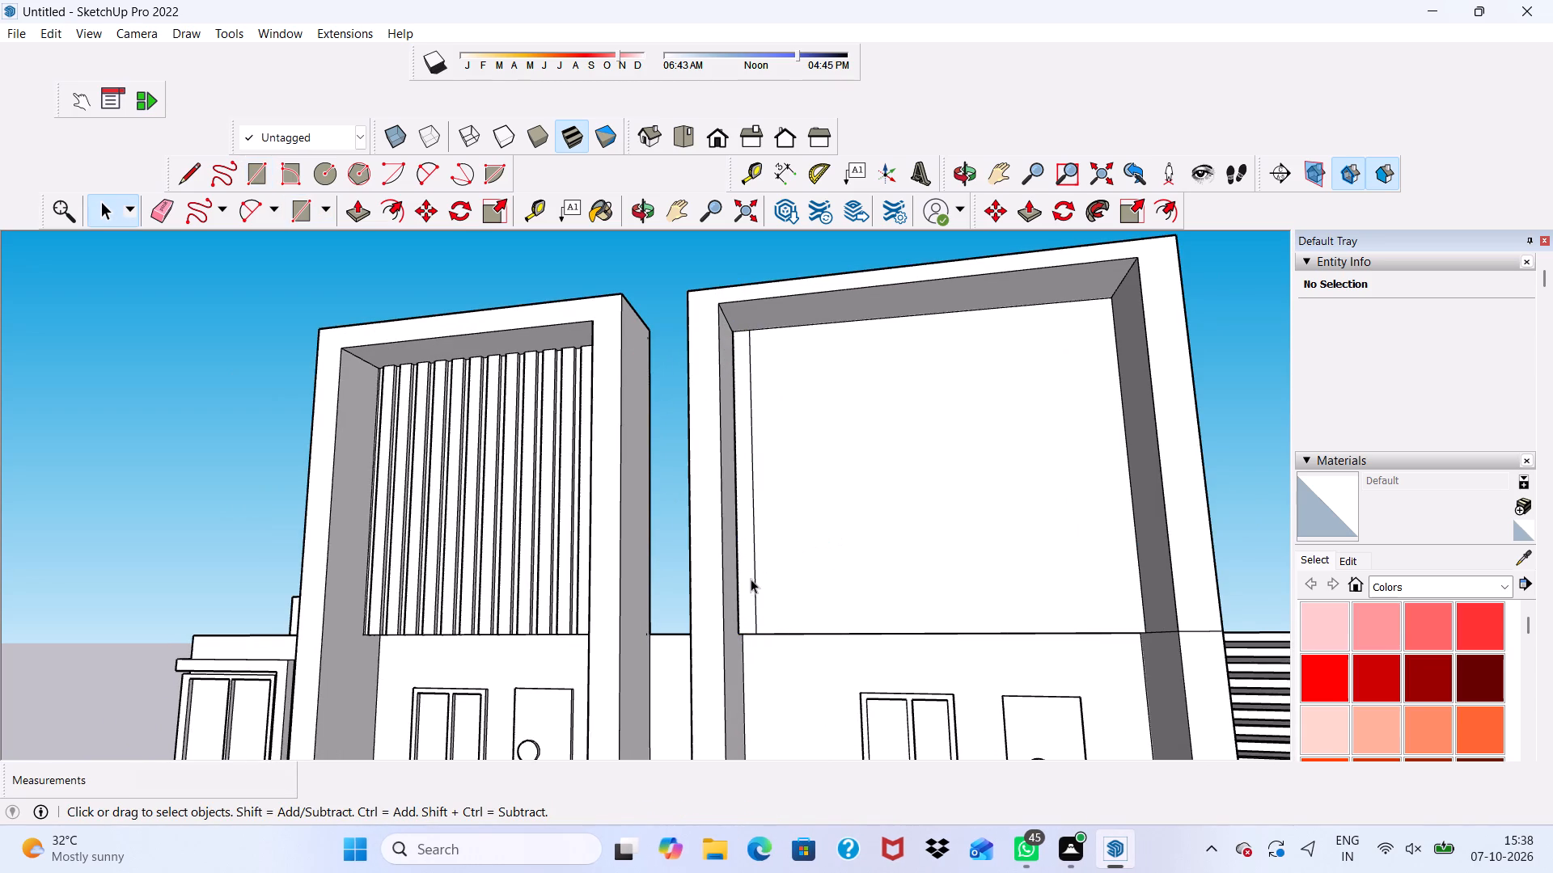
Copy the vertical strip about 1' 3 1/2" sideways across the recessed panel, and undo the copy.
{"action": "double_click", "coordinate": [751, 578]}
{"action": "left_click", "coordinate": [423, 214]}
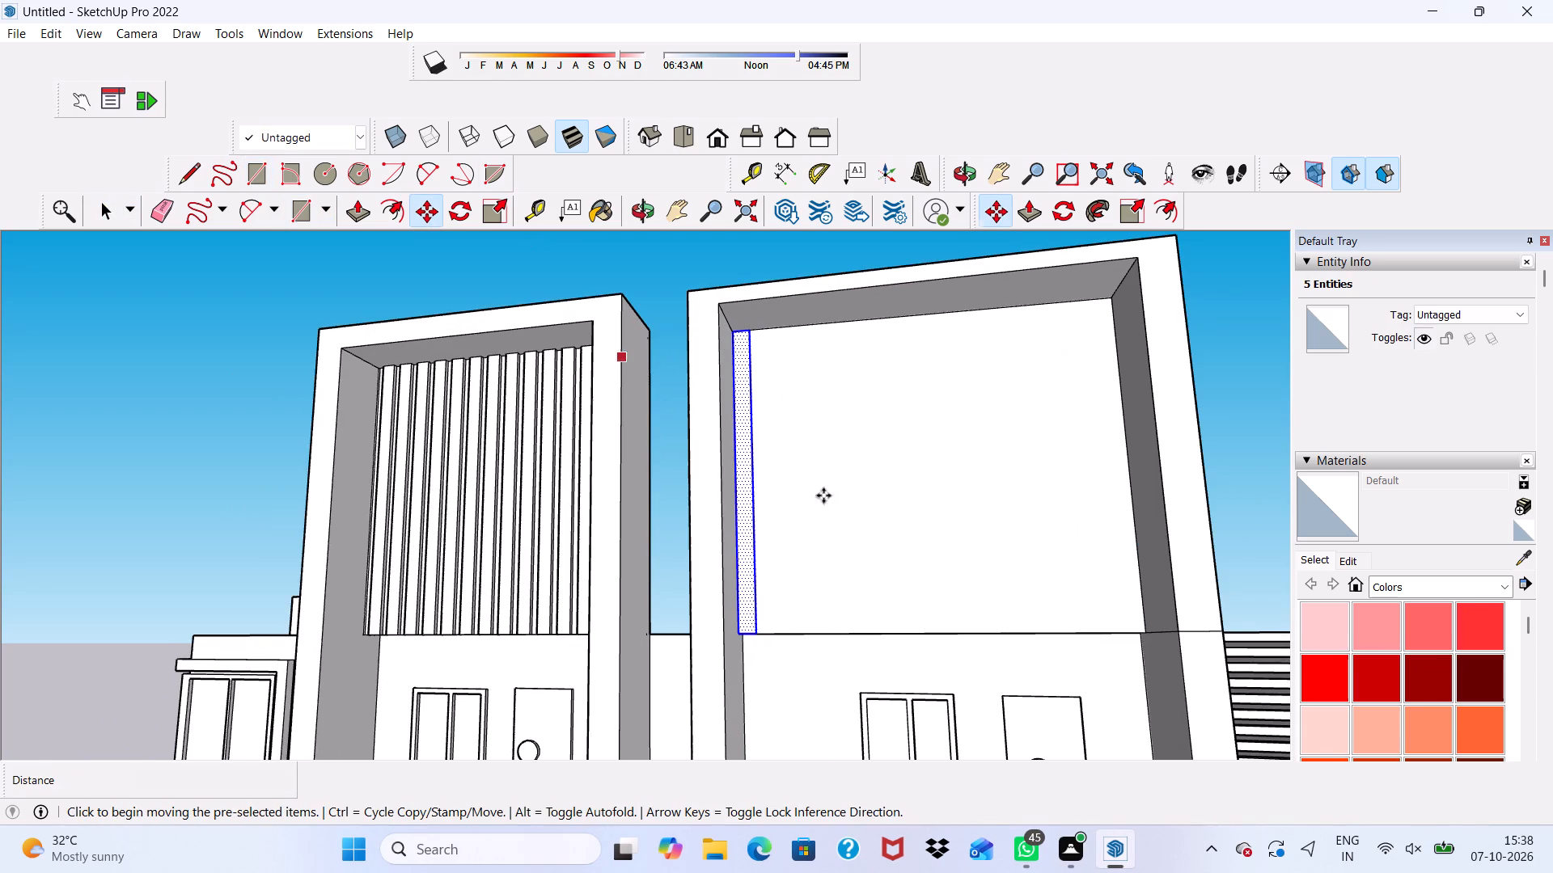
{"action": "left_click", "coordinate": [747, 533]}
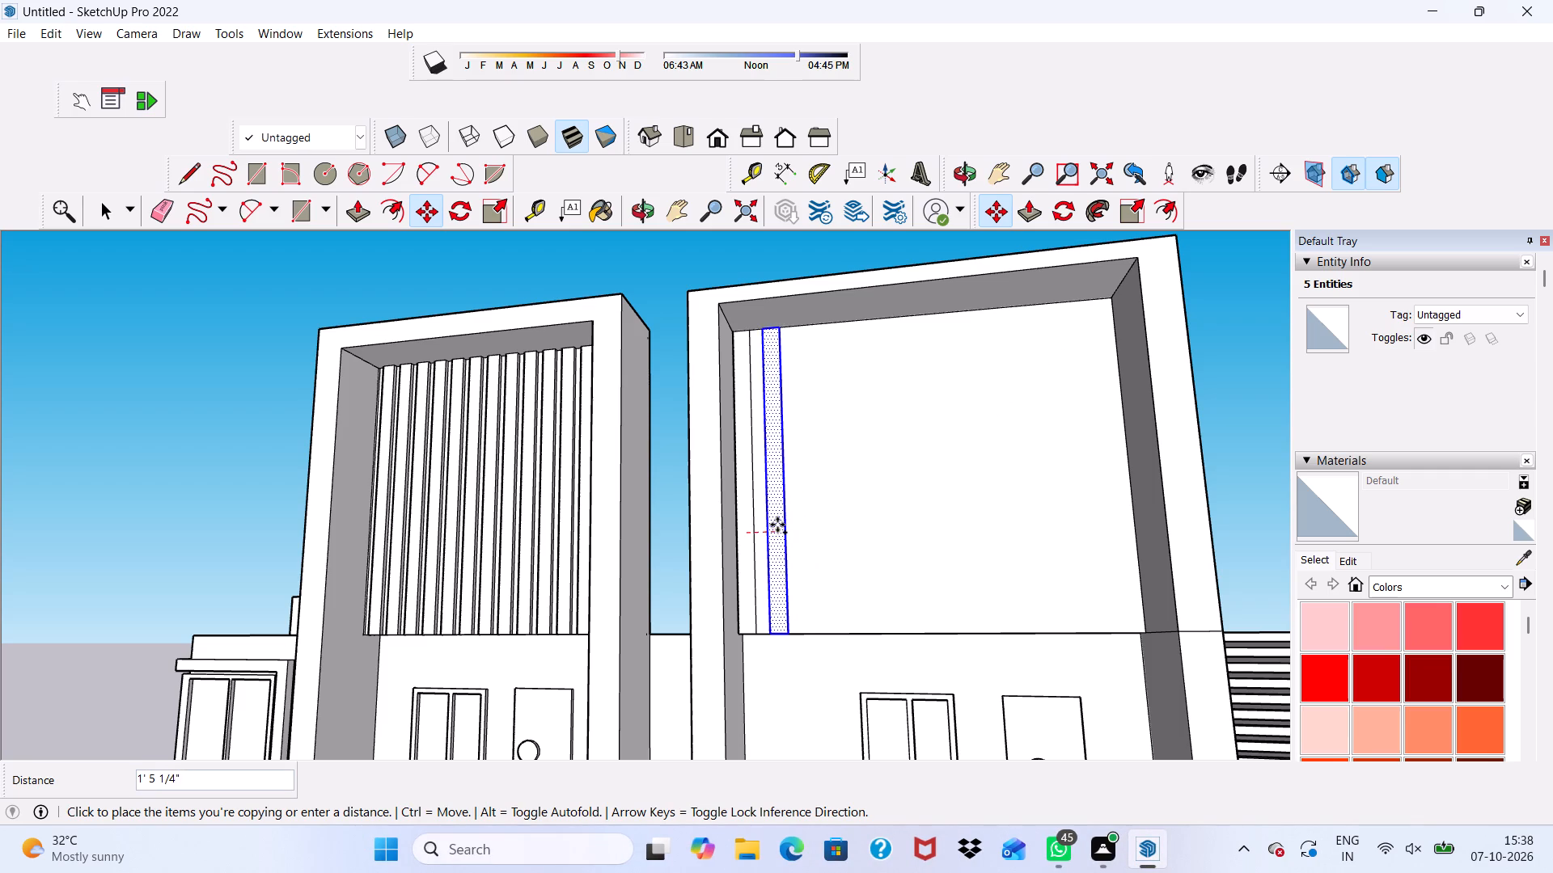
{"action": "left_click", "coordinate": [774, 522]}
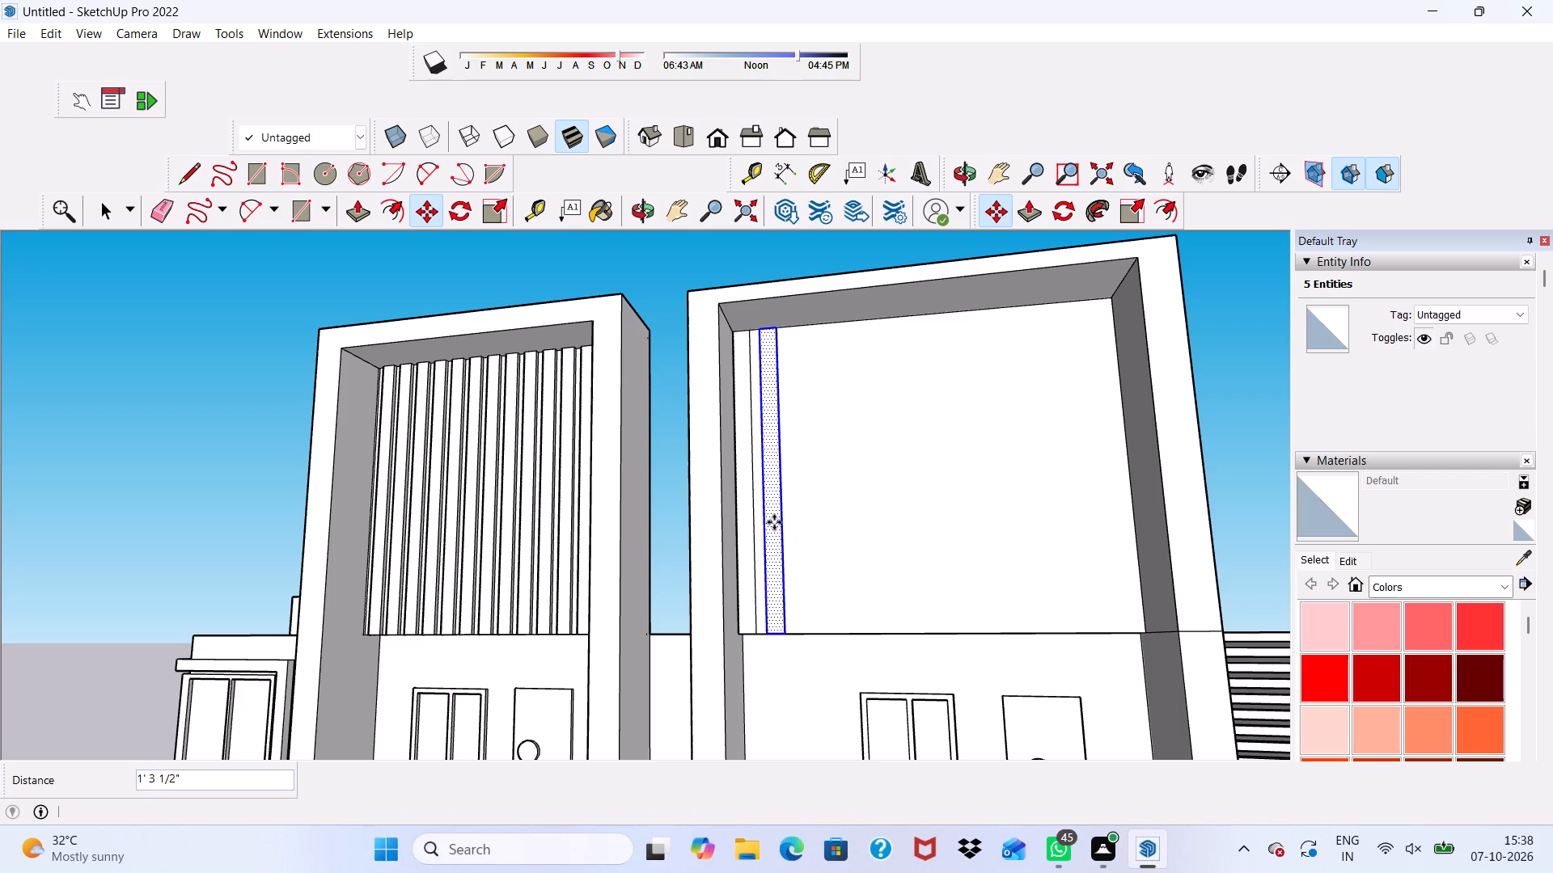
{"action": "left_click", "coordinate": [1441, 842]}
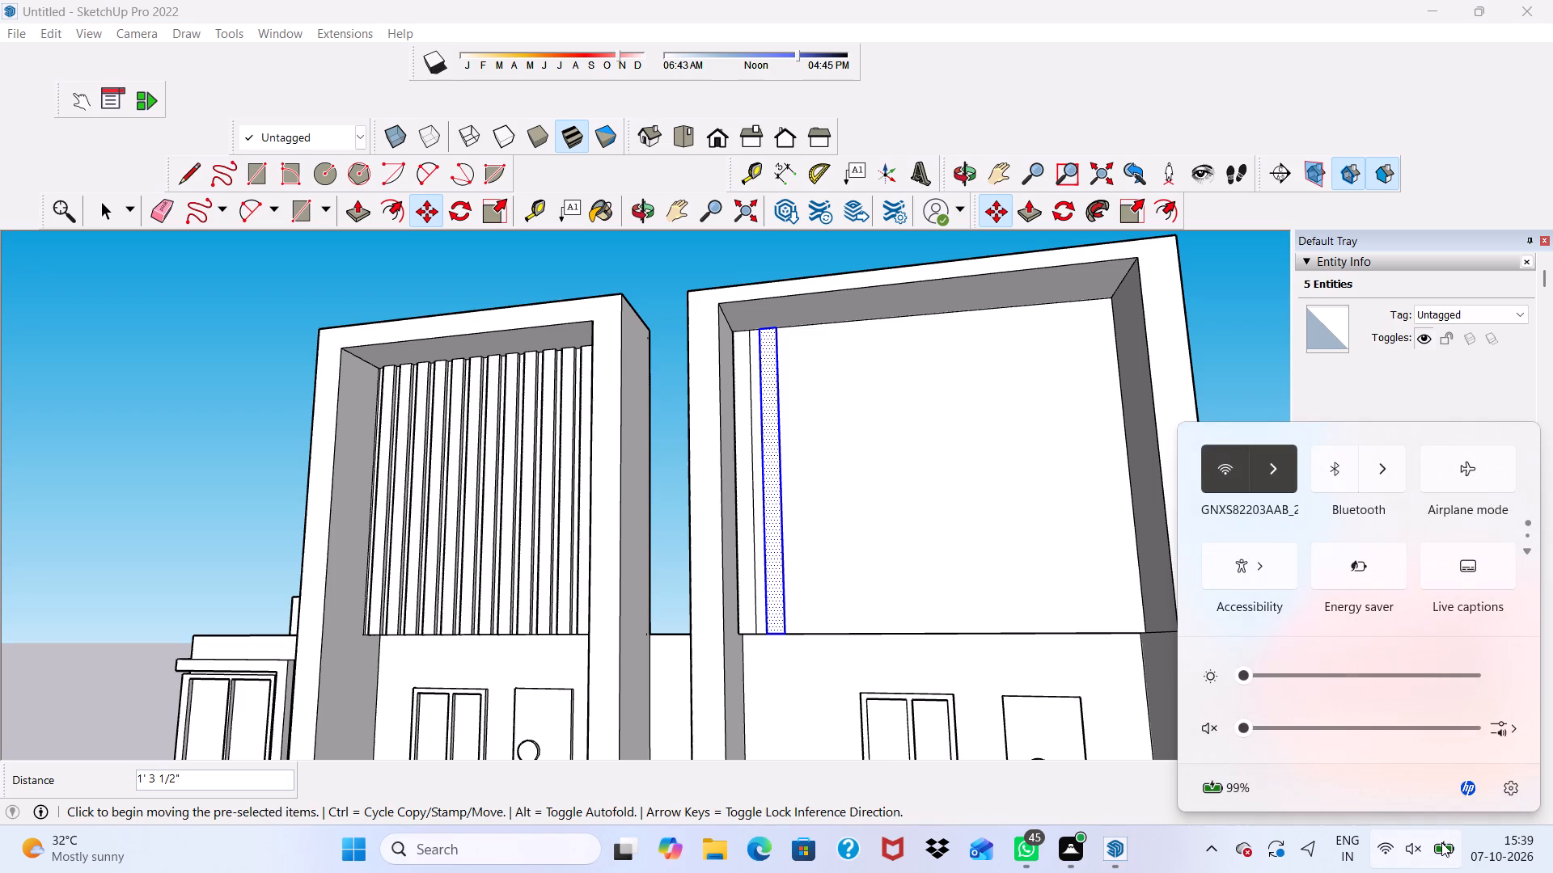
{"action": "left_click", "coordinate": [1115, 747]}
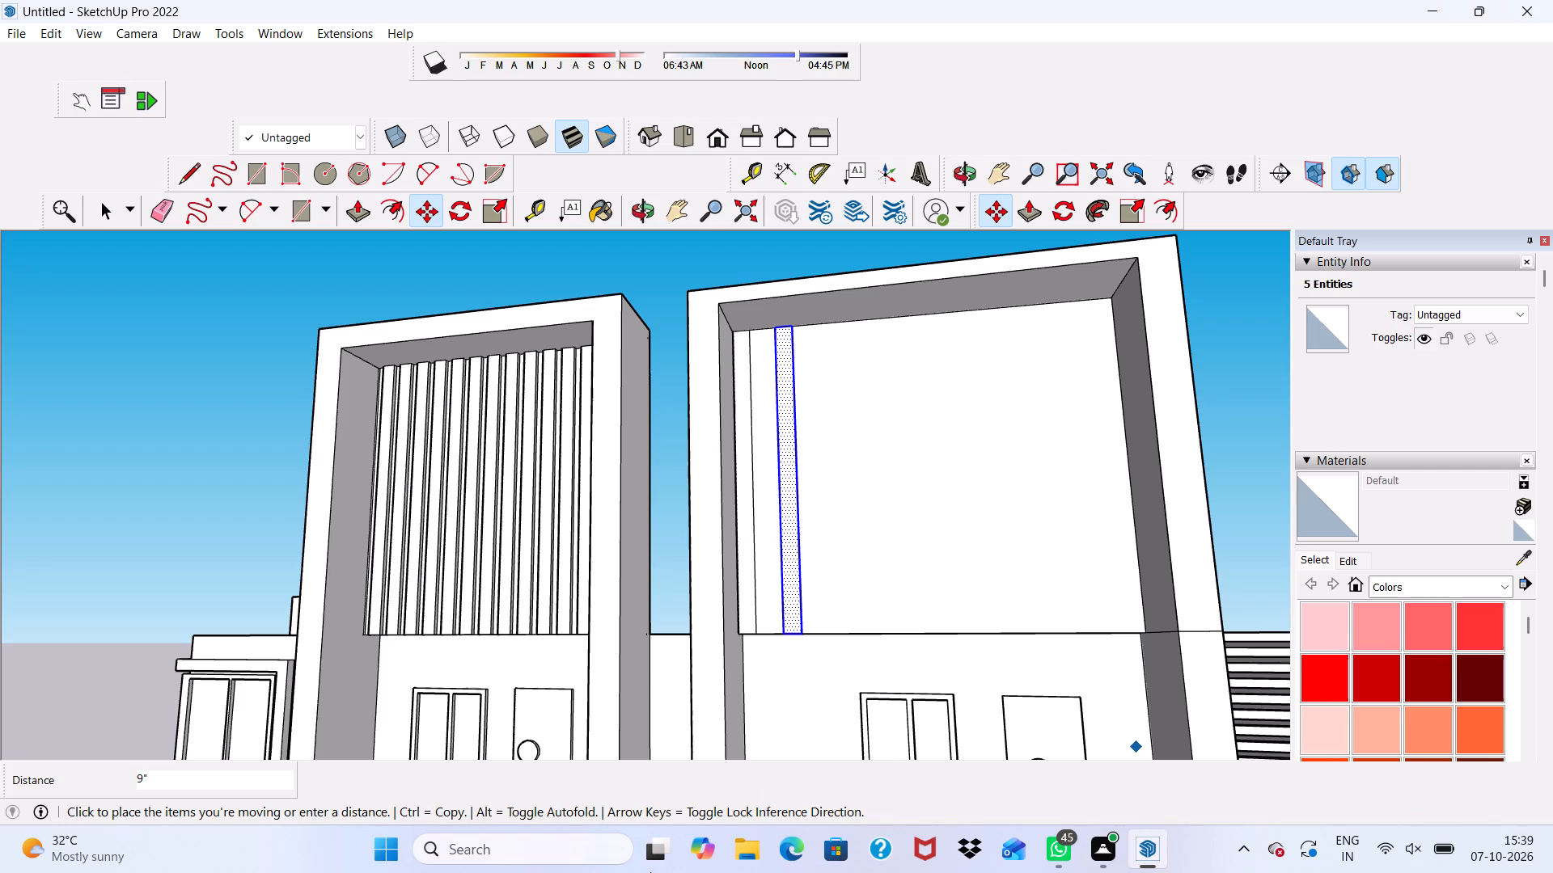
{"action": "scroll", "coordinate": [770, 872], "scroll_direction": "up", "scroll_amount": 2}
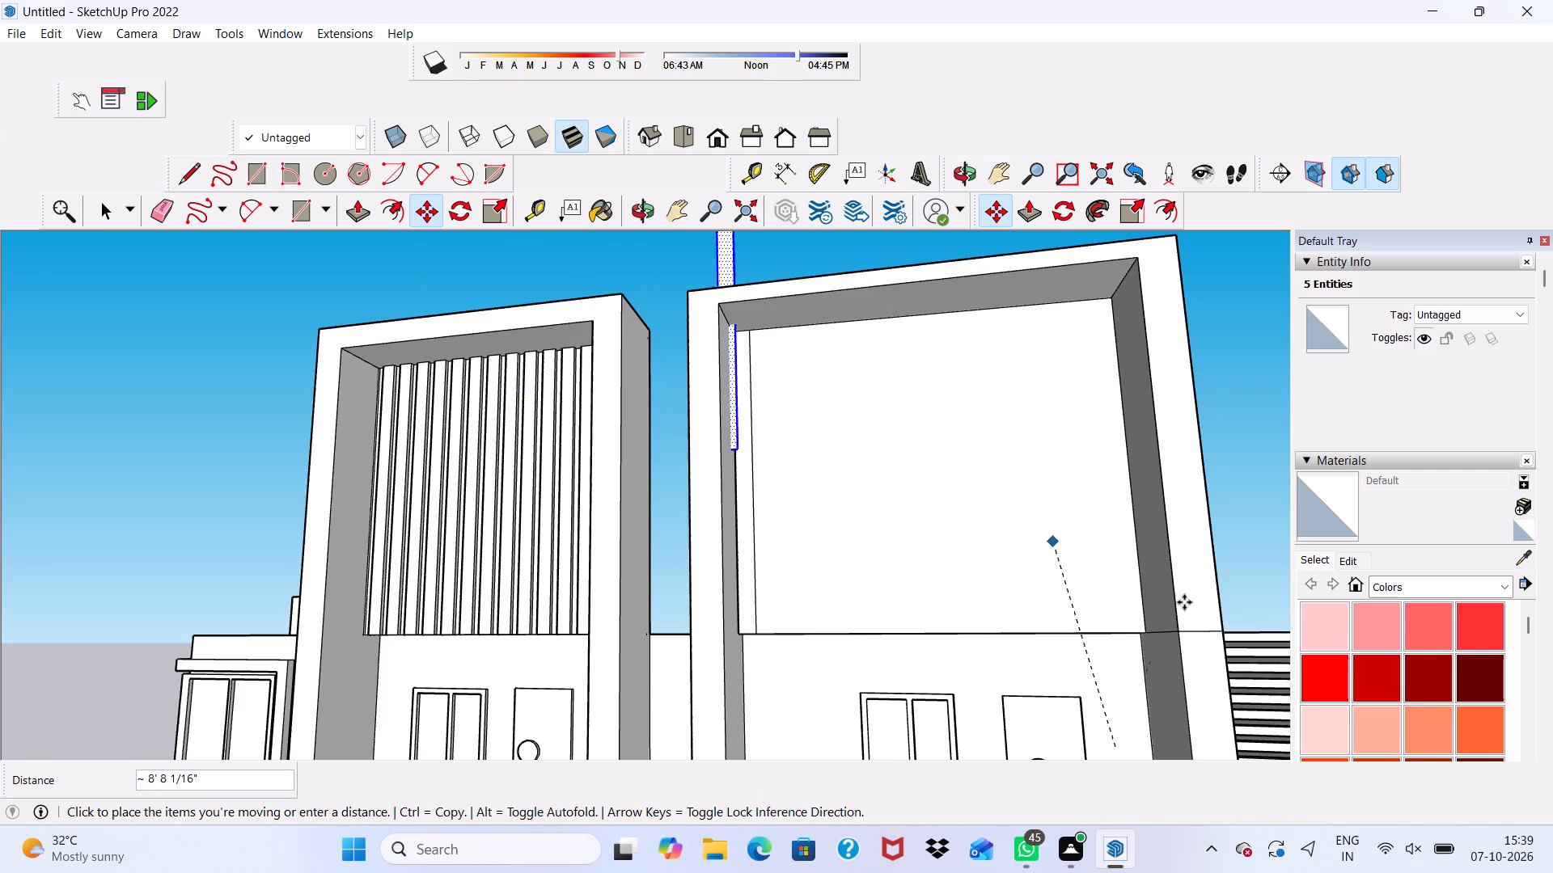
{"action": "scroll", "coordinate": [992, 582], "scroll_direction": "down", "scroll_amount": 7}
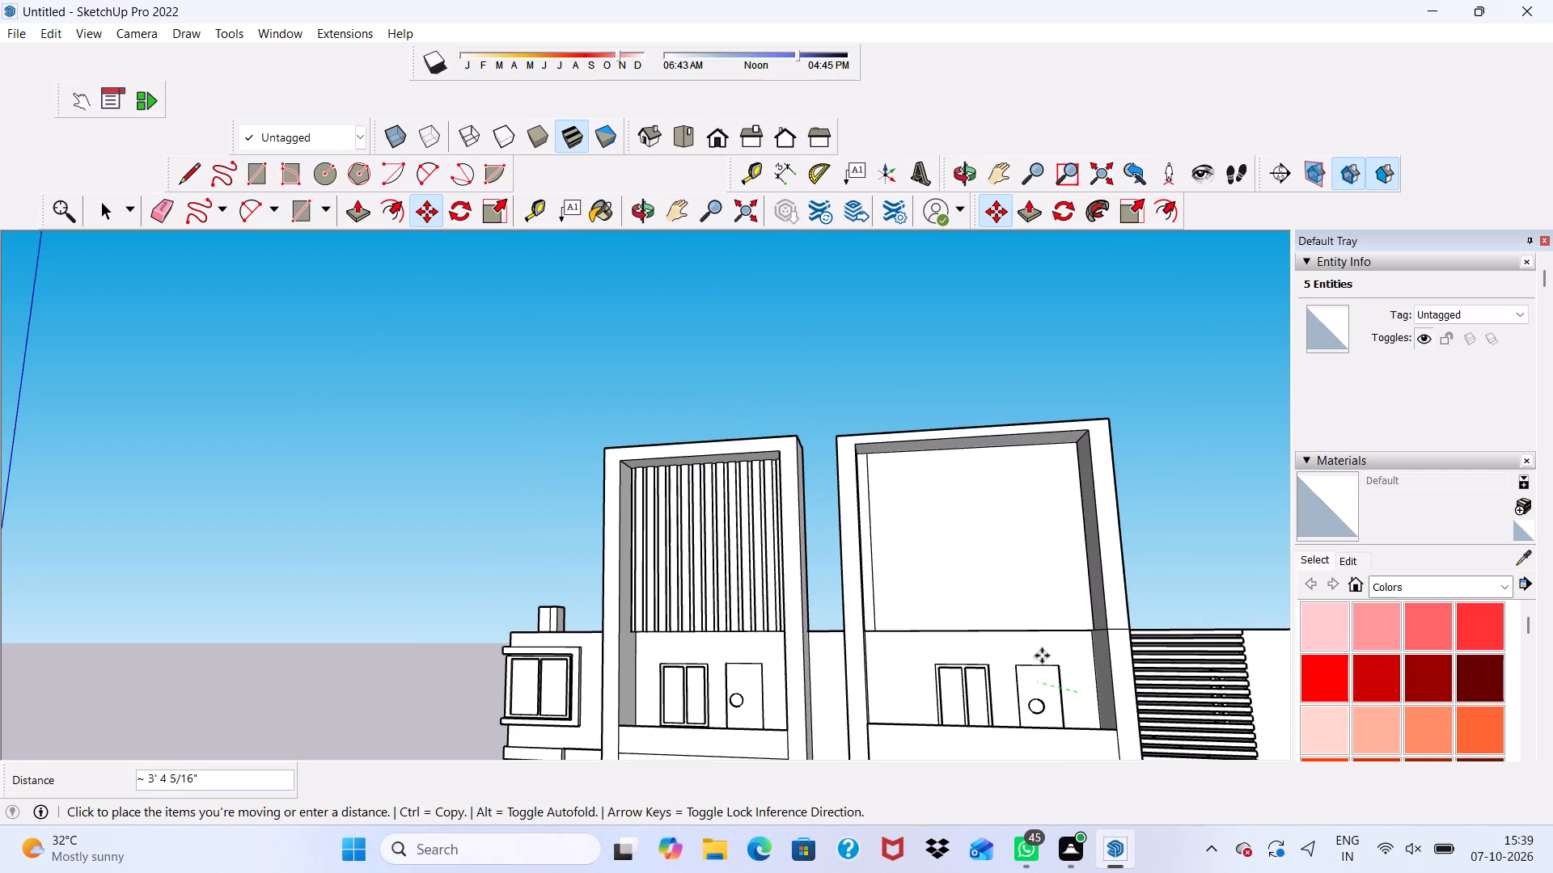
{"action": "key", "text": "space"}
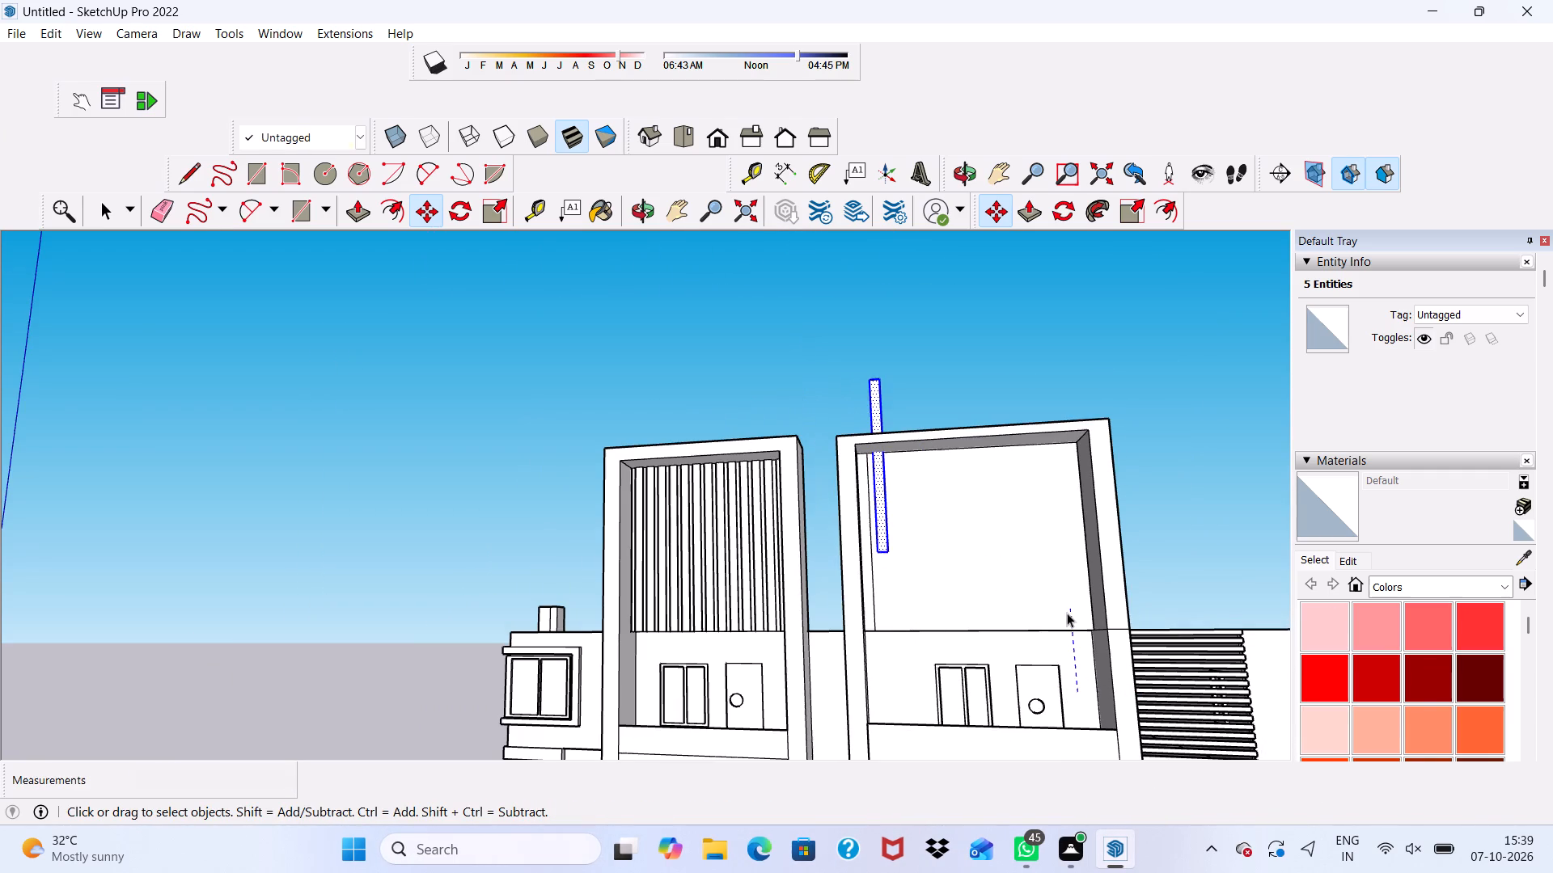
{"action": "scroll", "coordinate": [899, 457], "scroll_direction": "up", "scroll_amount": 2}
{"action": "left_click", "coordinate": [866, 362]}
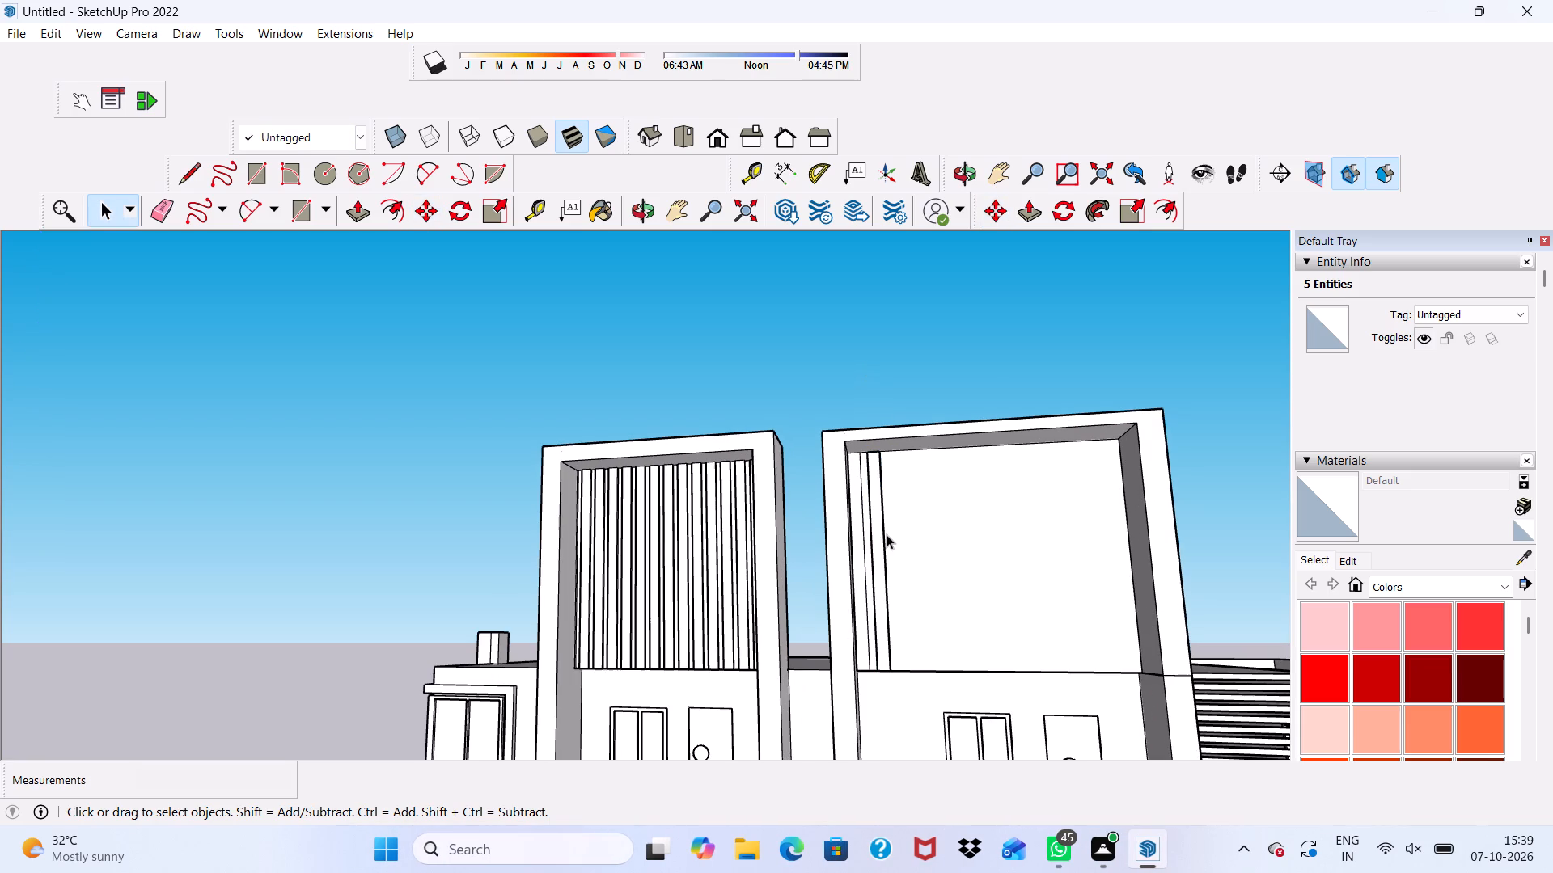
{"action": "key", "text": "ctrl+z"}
Copy the vertical strip about 1' 2 15/16" along the red axis, away from the recessed panel's edge nearest the slatted tower.
{"action": "scroll", "coordinate": [851, 523], "scroll_direction": "up", "scroll_amount": 4}
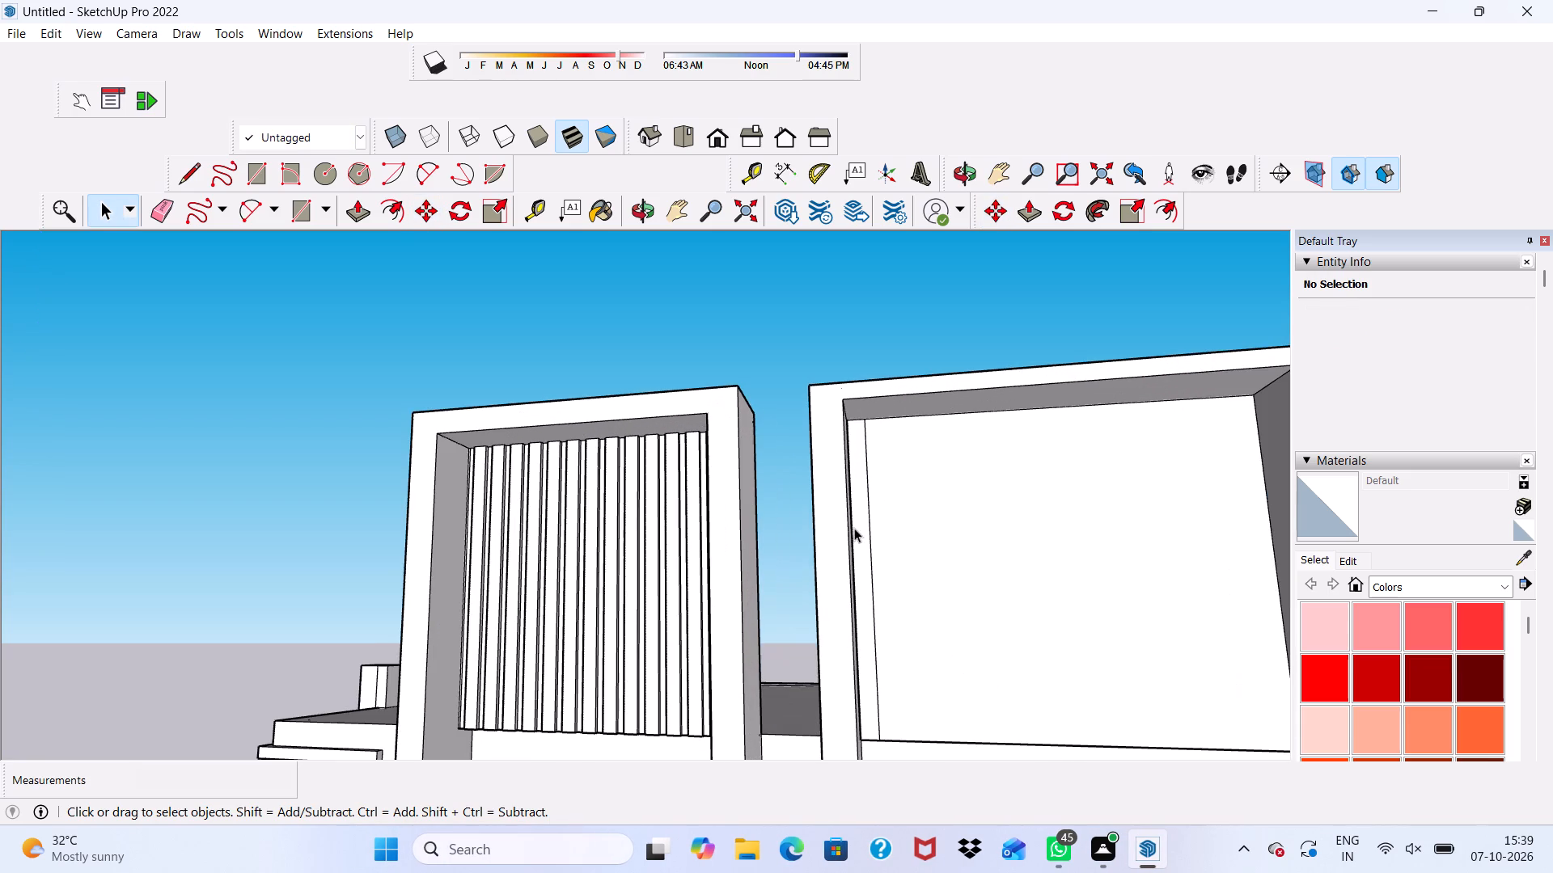
{"action": "double_click", "coordinate": [858, 527]}
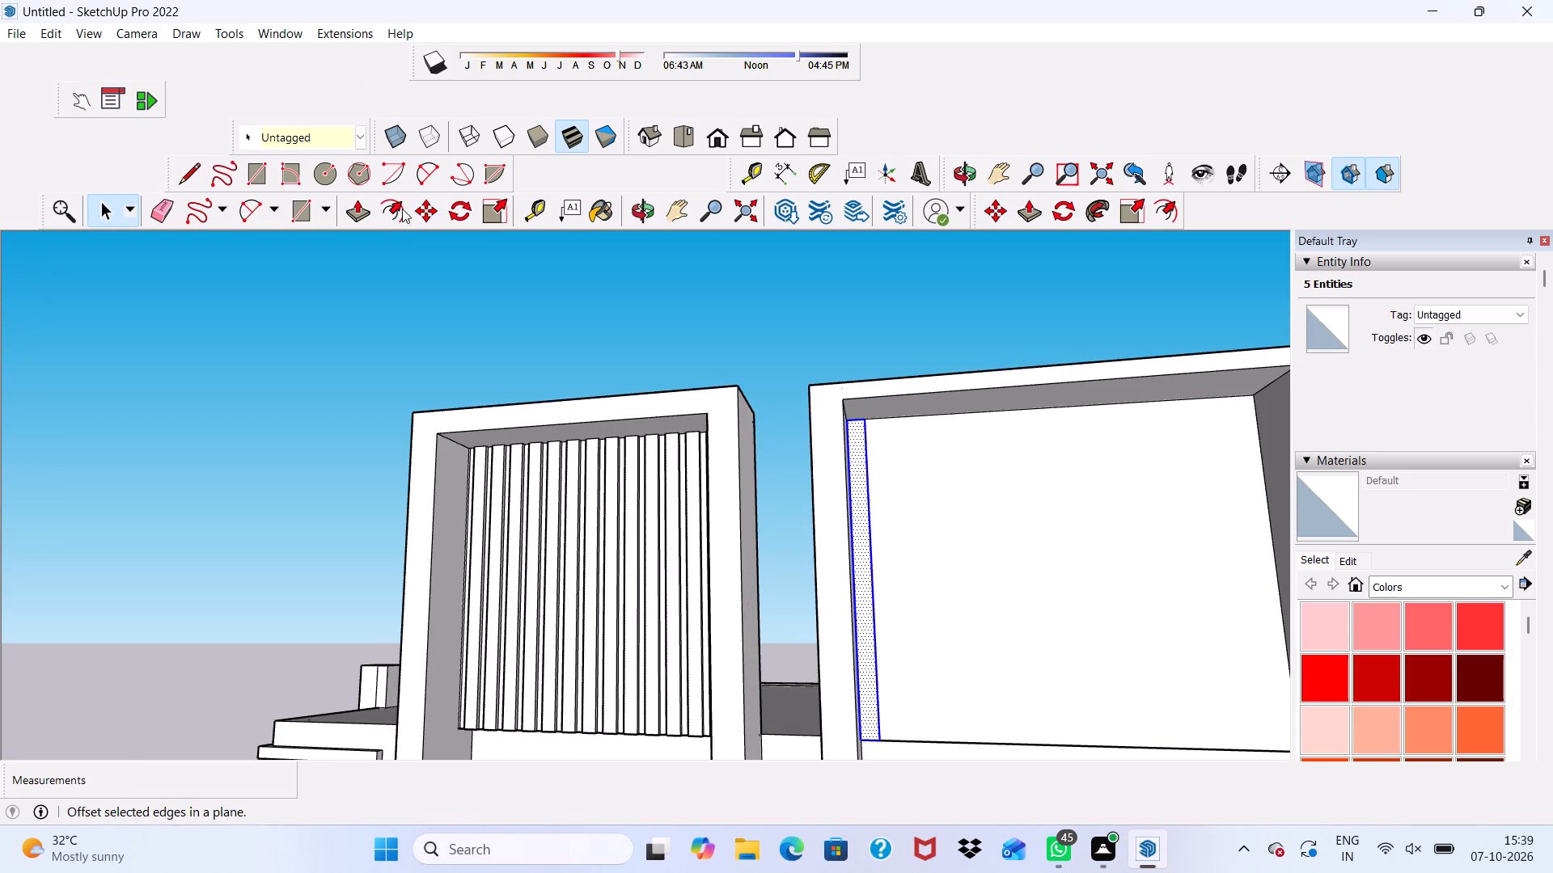
{"action": "left_click", "coordinate": [428, 211]}
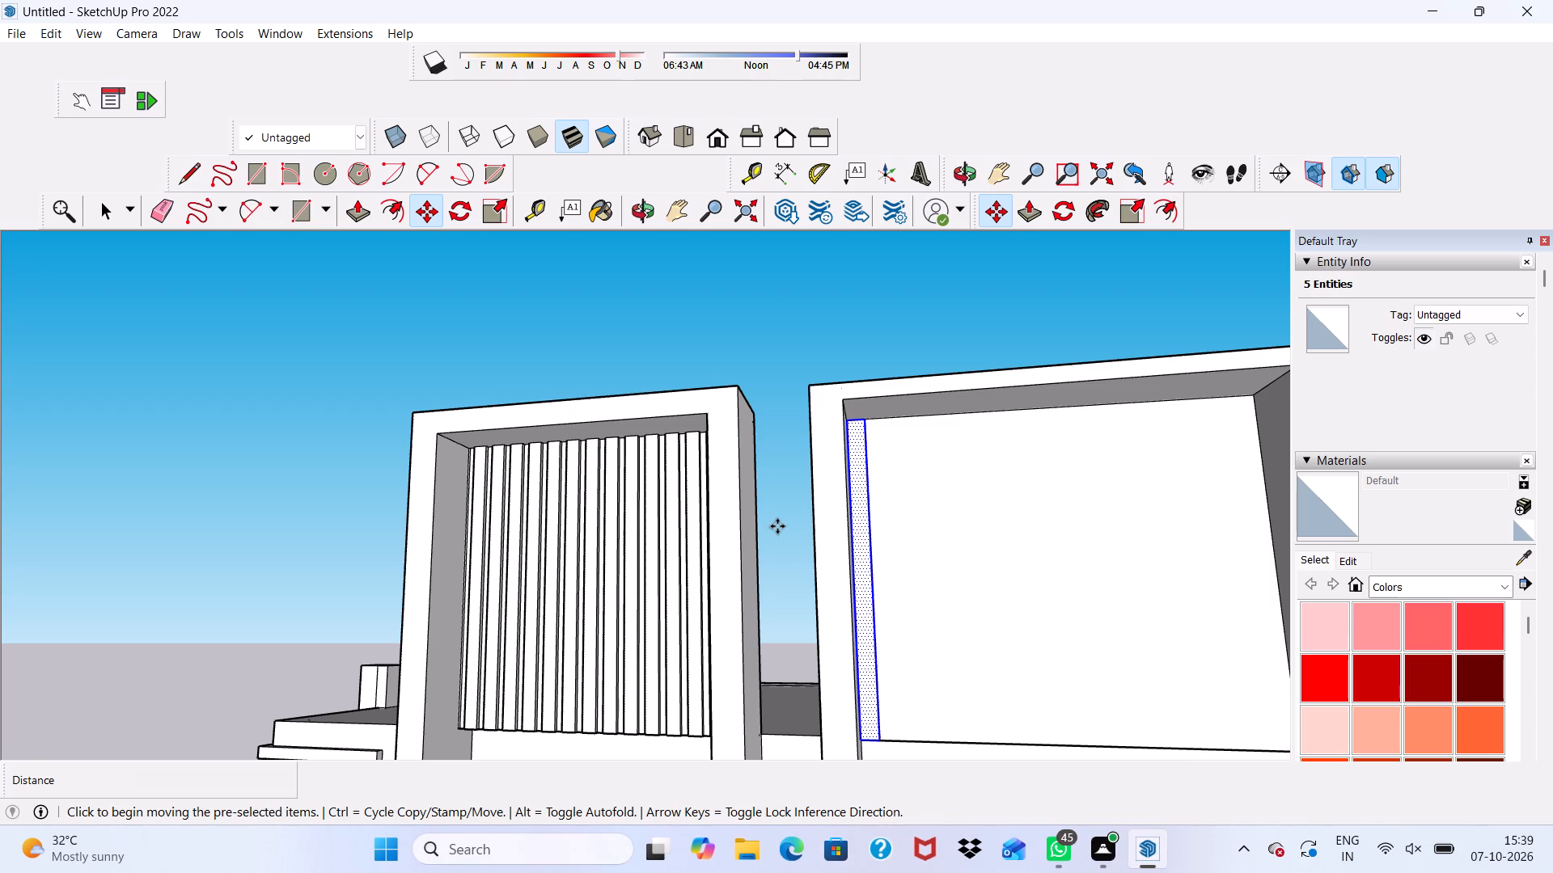
{"action": "scroll", "coordinate": [853, 528], "scroll_direction": "up", "scroll_amount": 2}
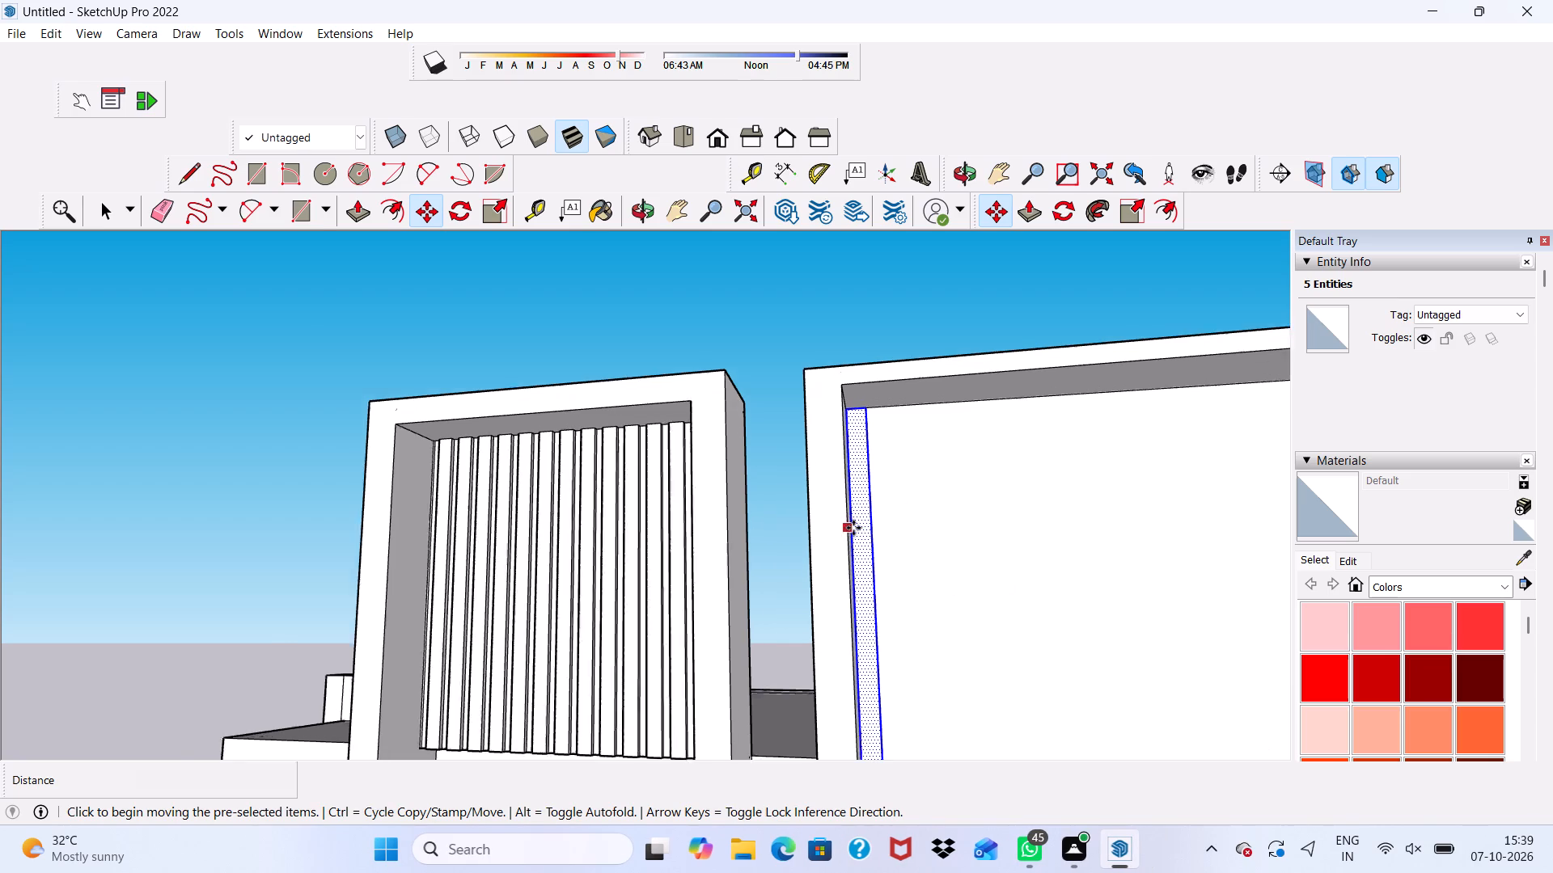
{"action": "scroll", "coordinate": [853, 528], "scroll_direction": "up", "scroll_amount": 1}
{"action": "left_click", "coordinate": [874, 524]}
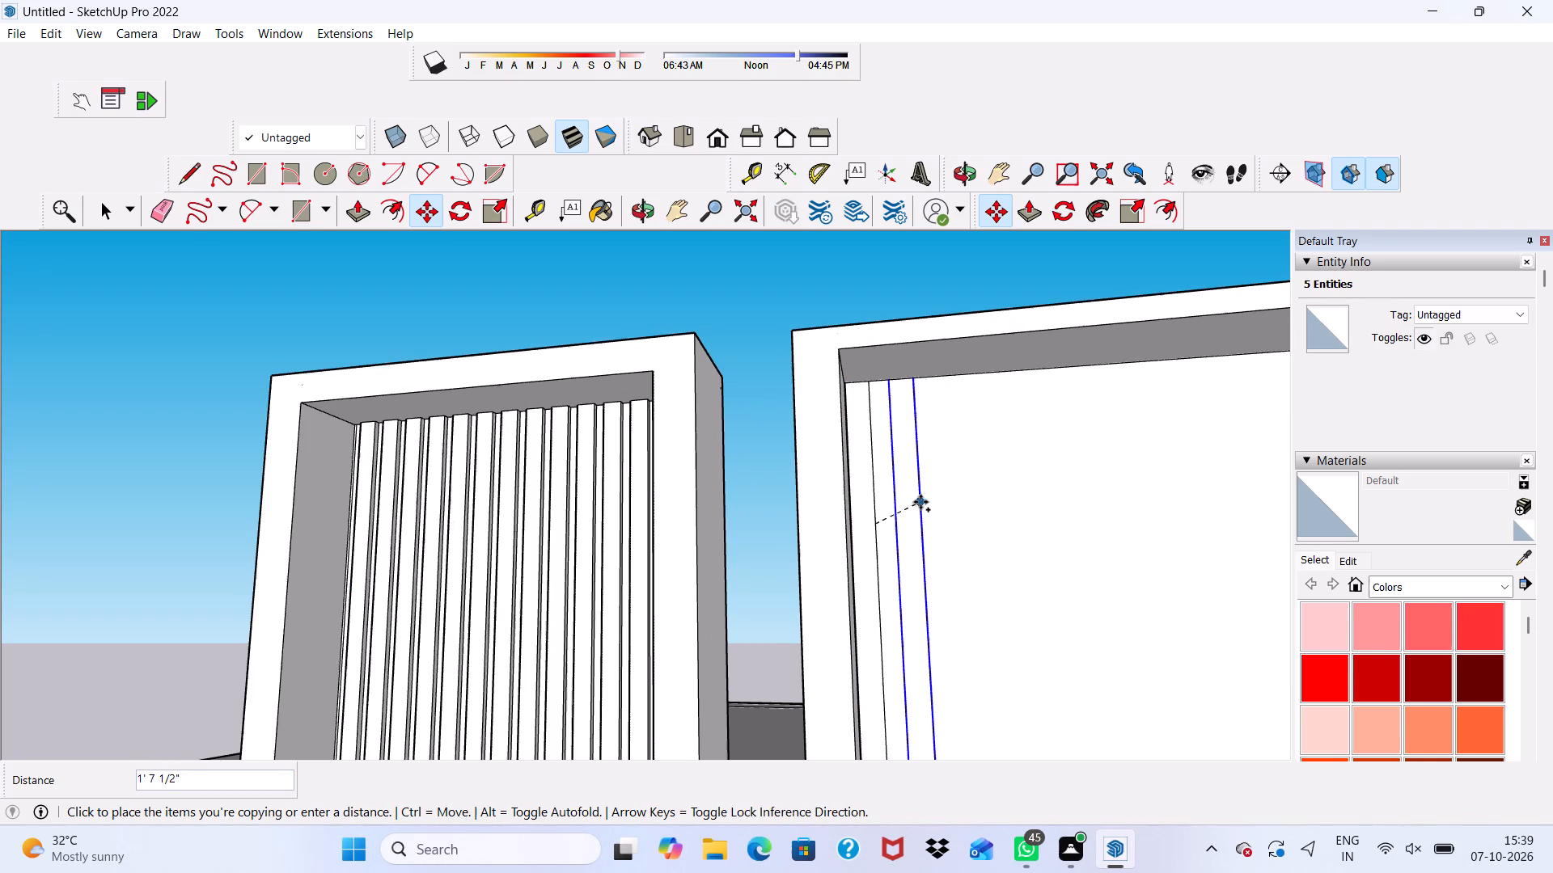
{"action": "scroll", "coordinate": [909, 504], "scroll_direction": "down", "scroll_amount": 4}
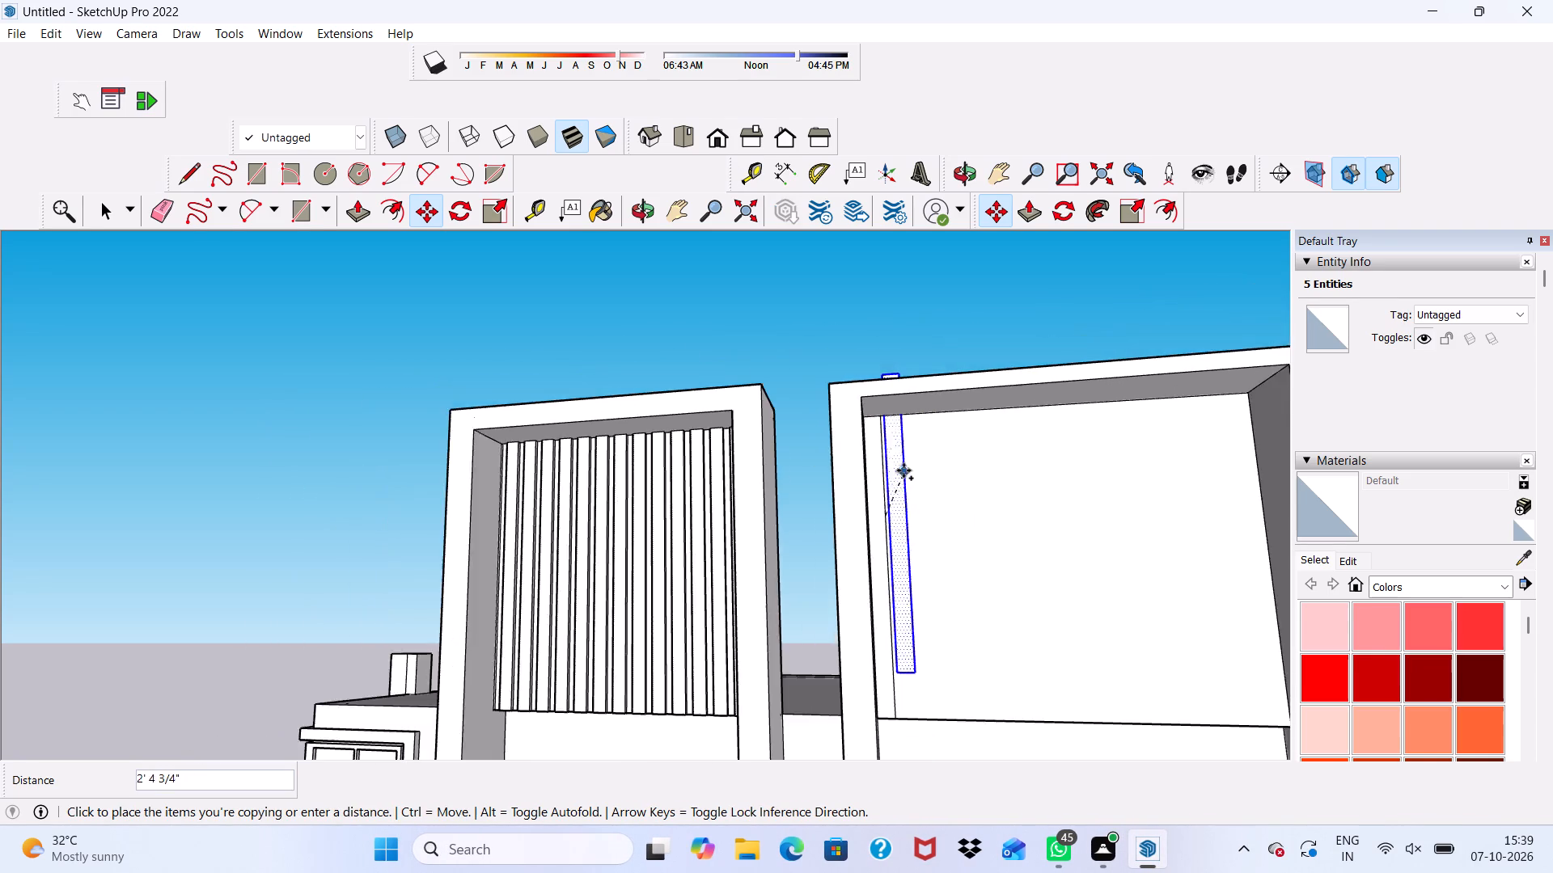
{"action": "scroll", "coordinate": [903, 470], "scroll_direction": "down", "scroll_amount": 3}
{"action": "scroll", "coordinate": [916, 502], "scroll_direction": "up", "scroll_amount": 4}
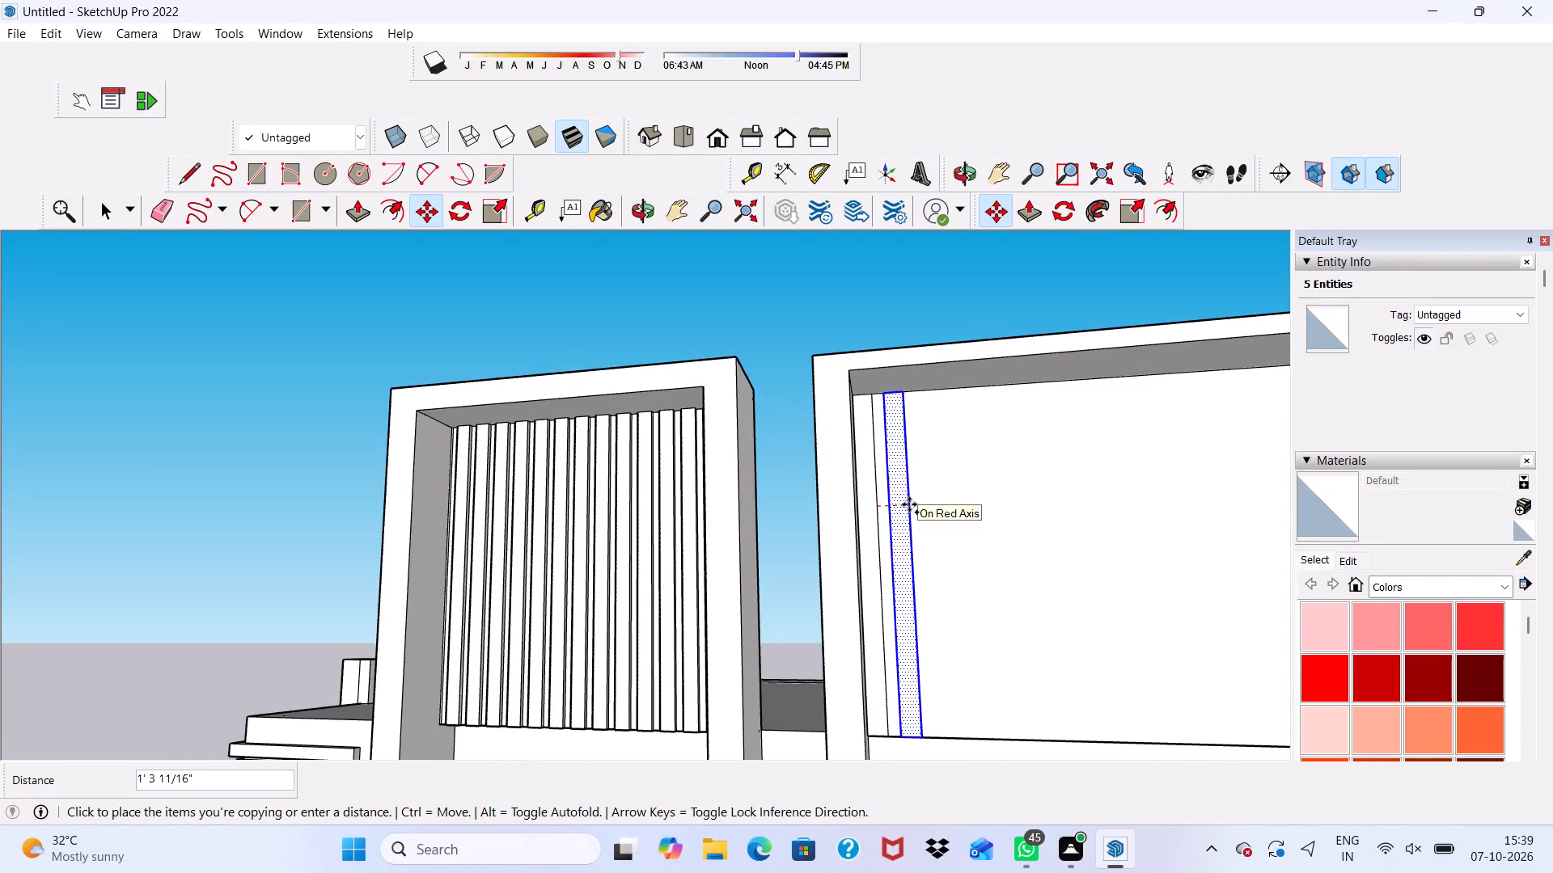
{"action": "left_click", "coordinate": [908, 504]}
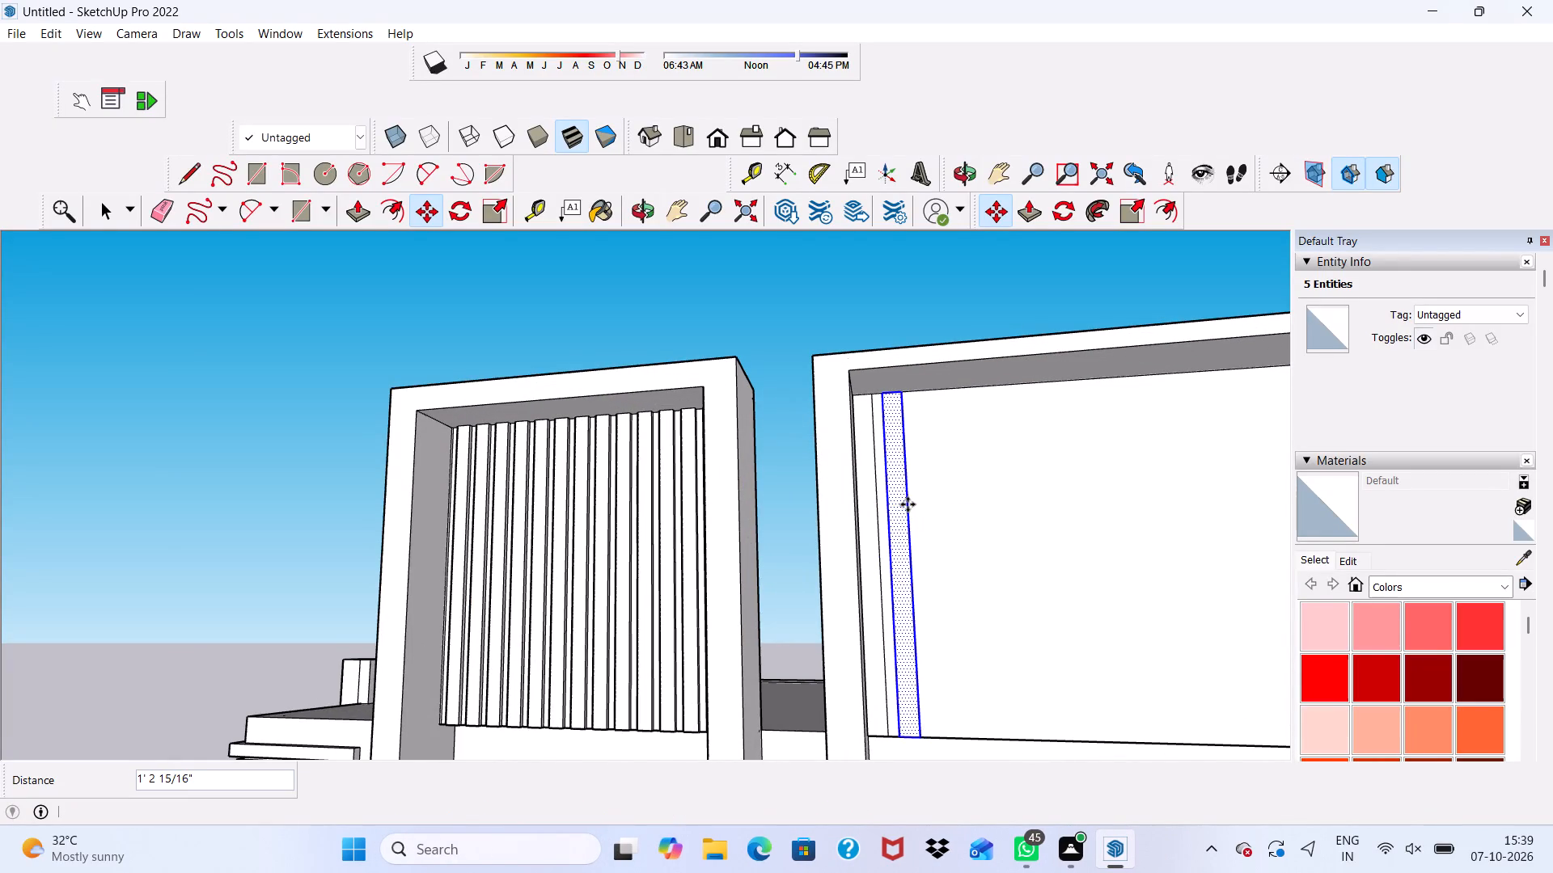
Multiply the strip copy by 15 at the same spacing across the recessed panel.
{"action": "key", "text": "shift+parenleft"}
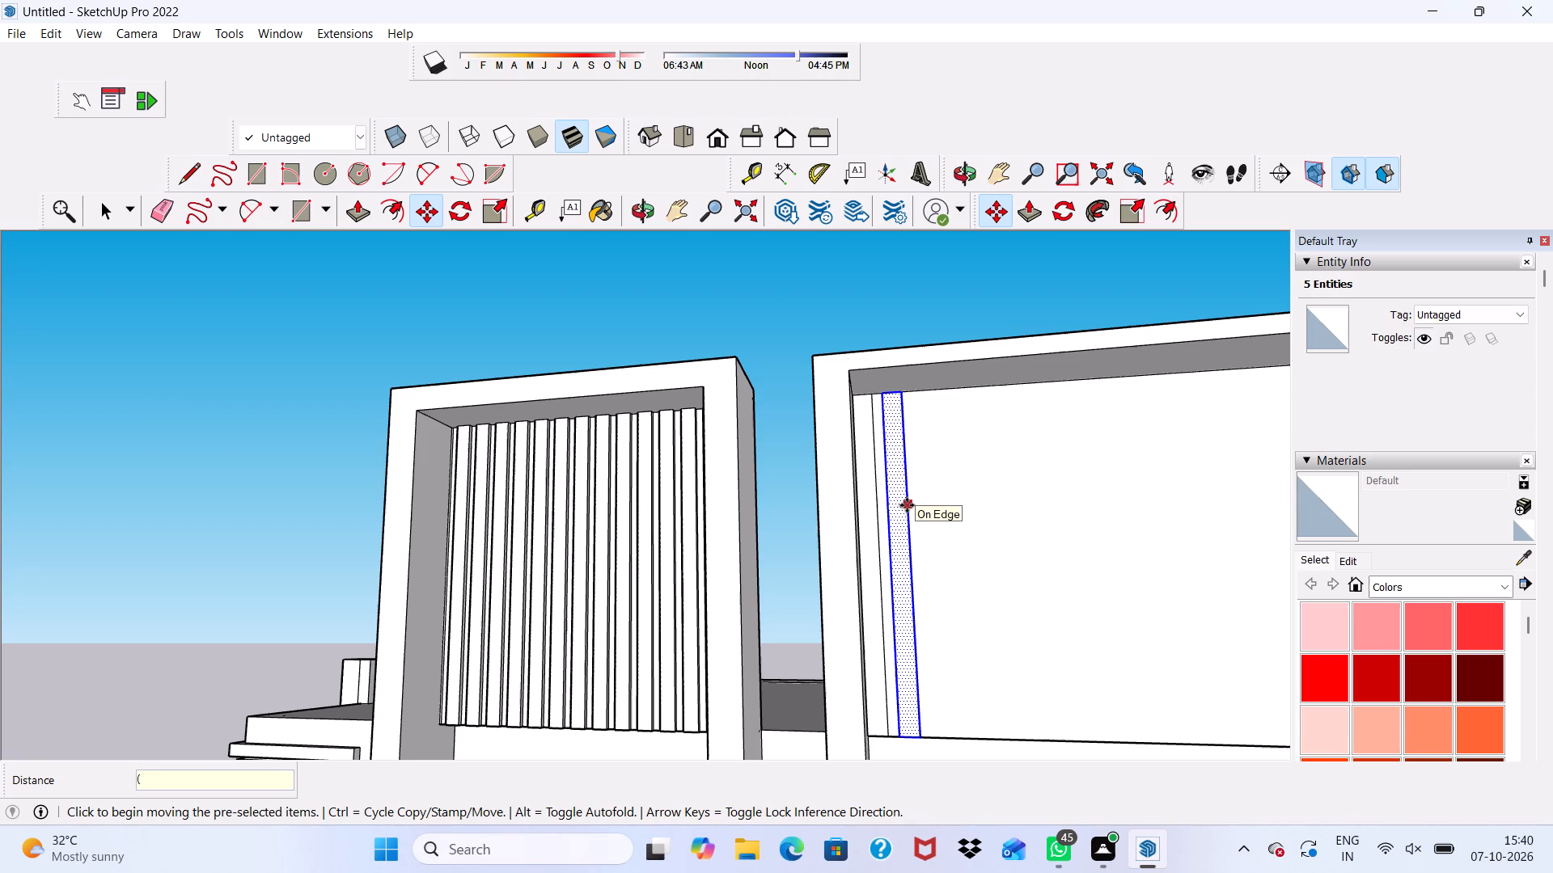
{"action": "key", "text": "BackSpace"}
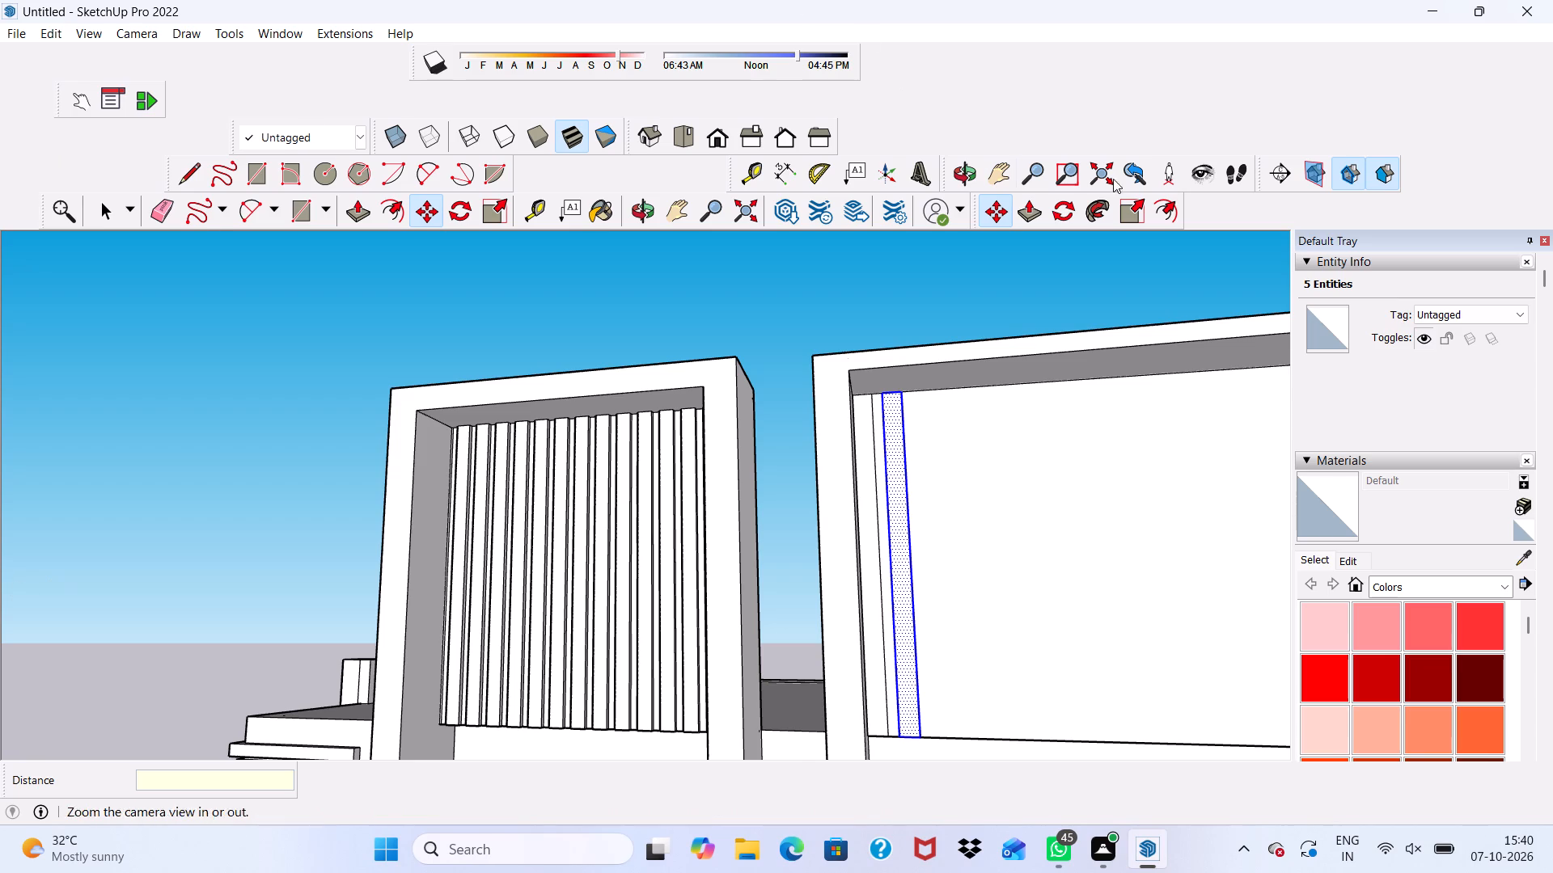
{"action": "scroll", "coordinate": [972, 331], "scroll_direction": "down", "scroll_amount": 4}
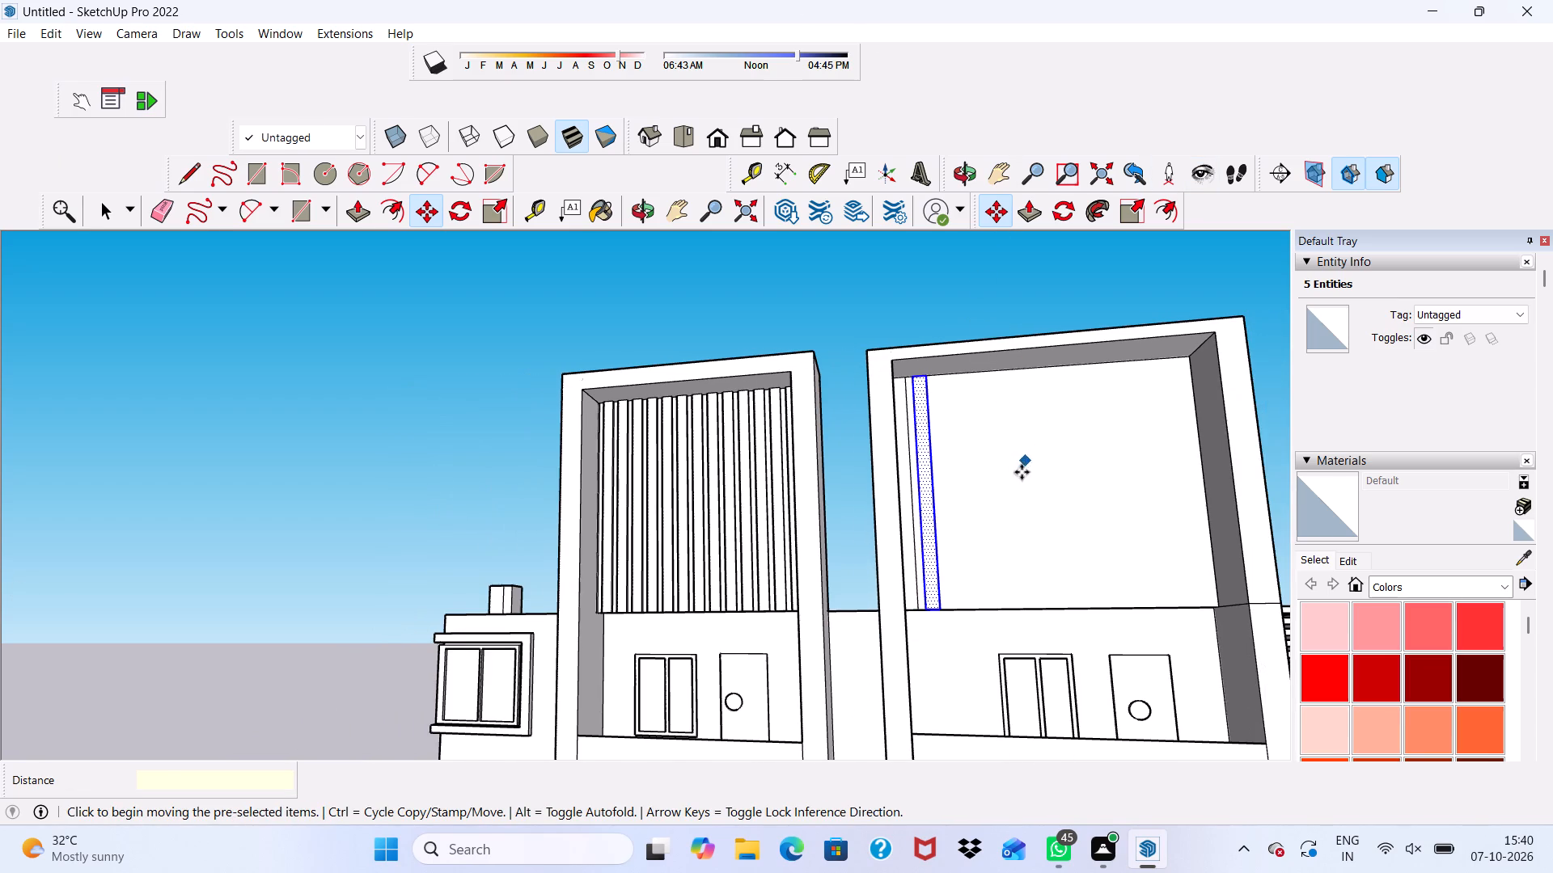
{"action": "scroll", "coordinate": [1018, 488], "scroll_direction": "up", "scroll_amount": 5}
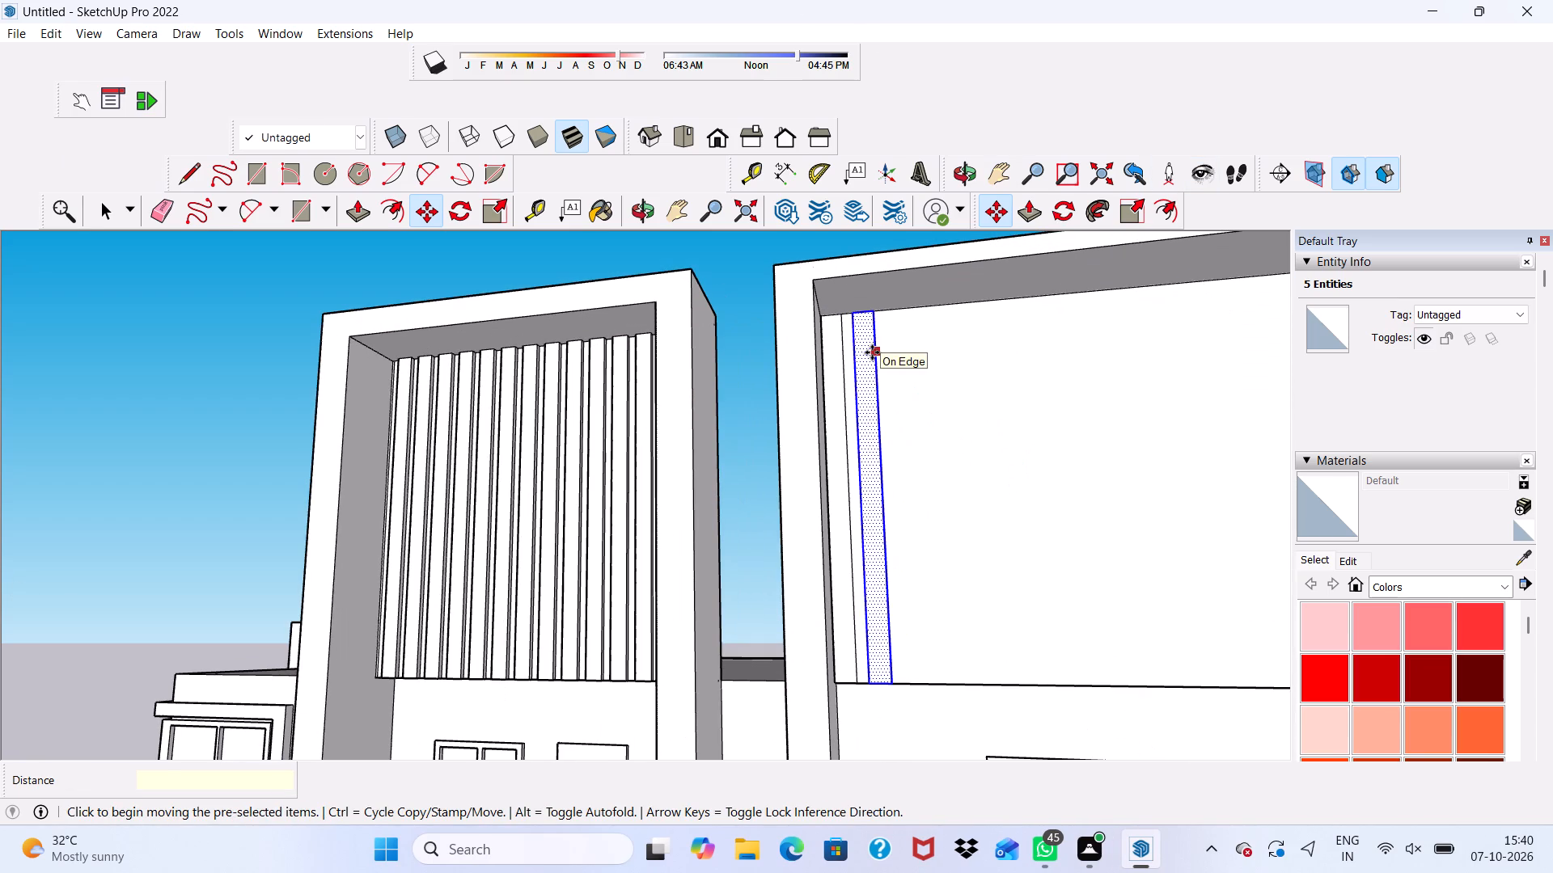
{"action": "key", "text": "shift+asterisk"}
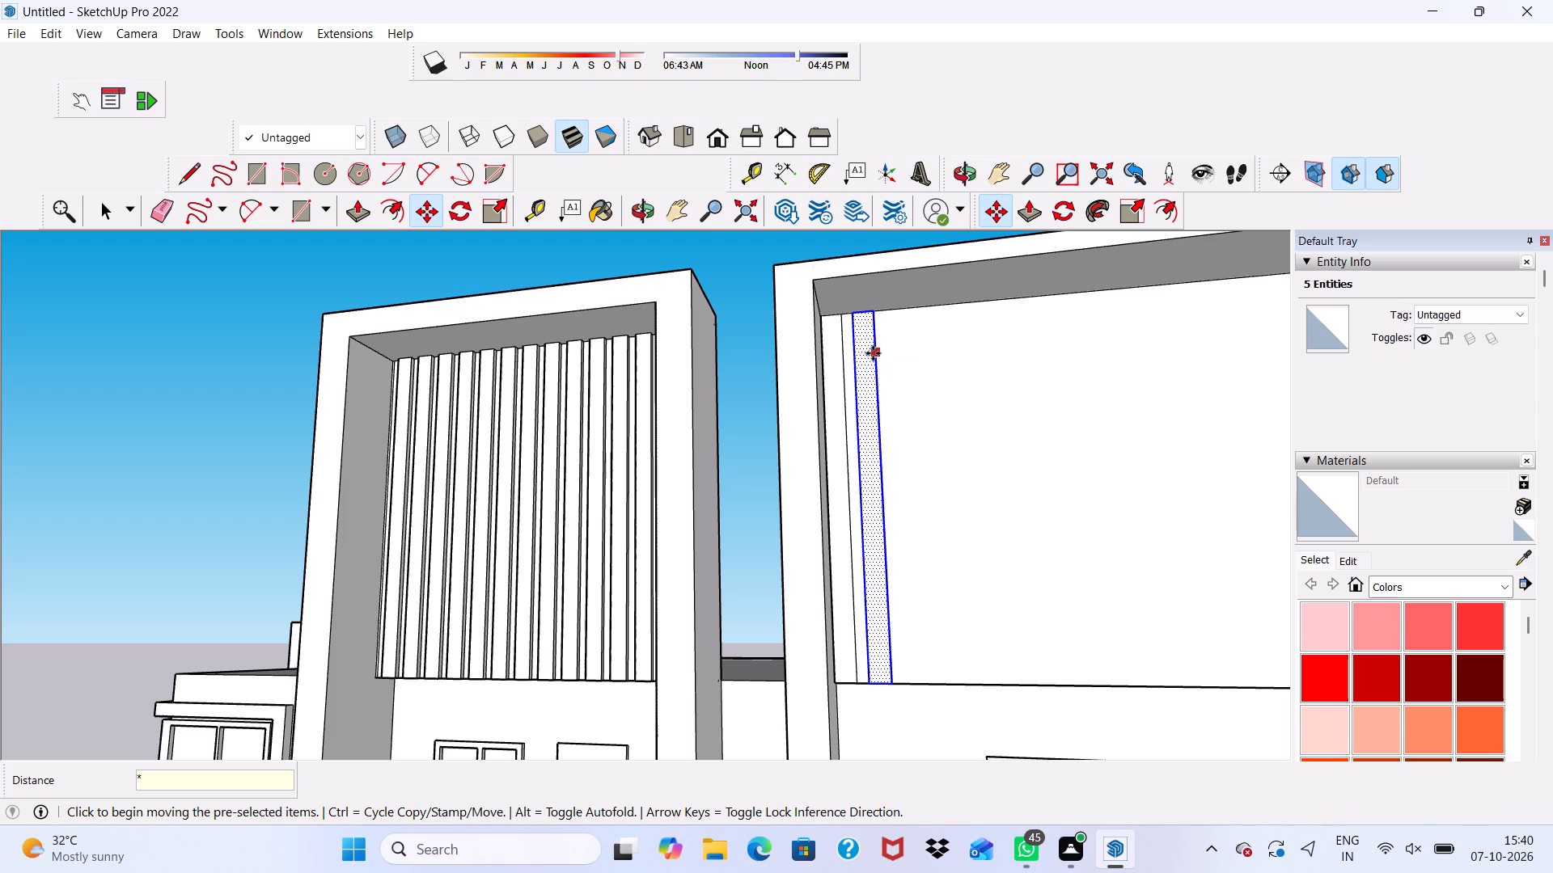
{"action": "type", "text": "15"}
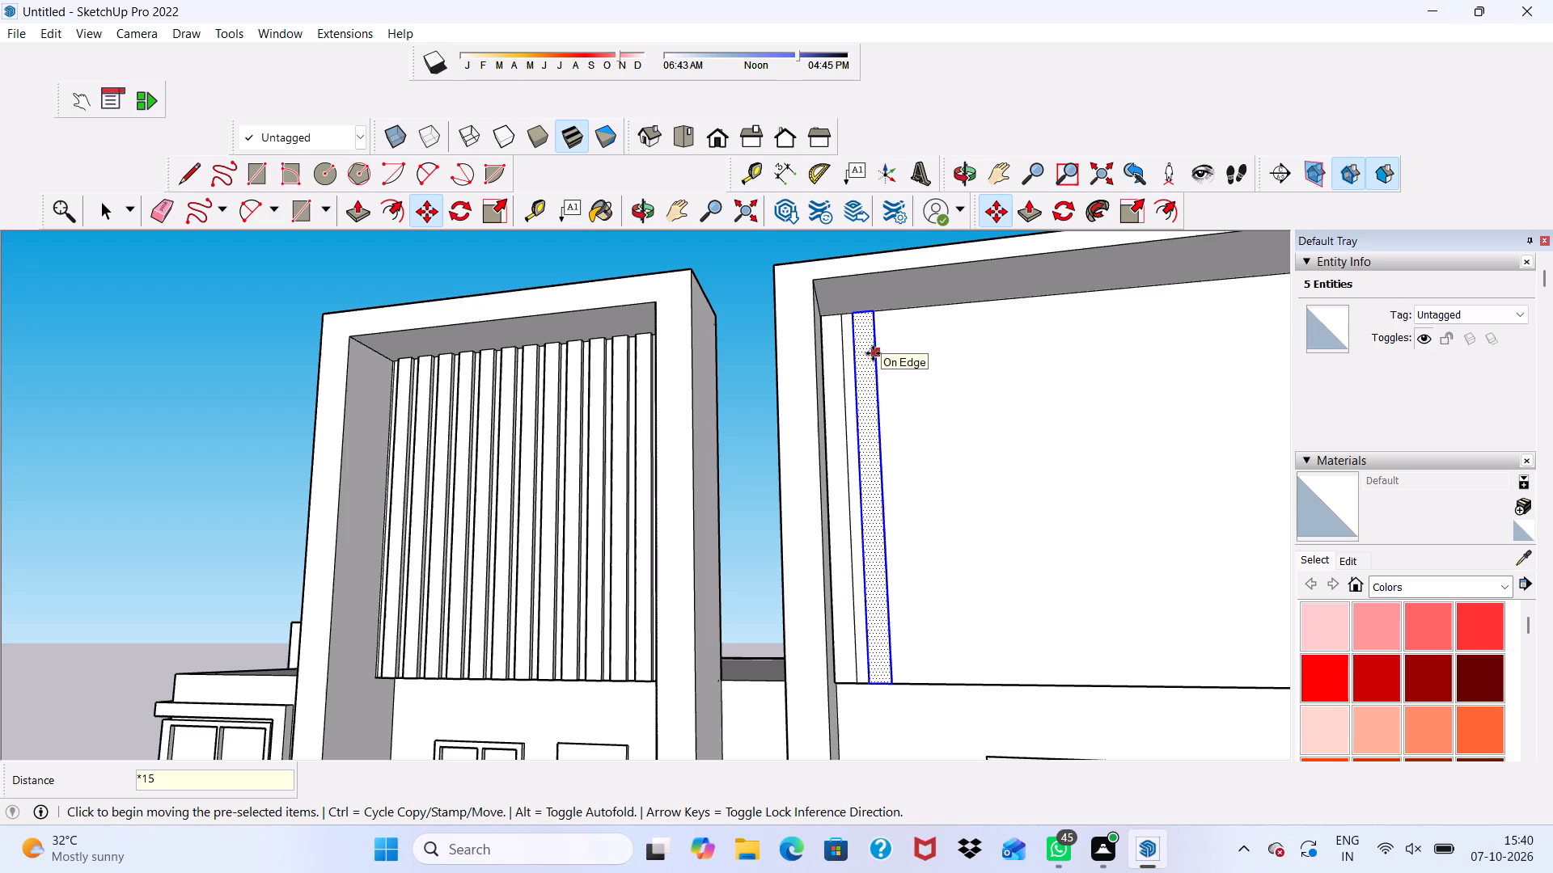
{"action": "key", "text": "Return"}
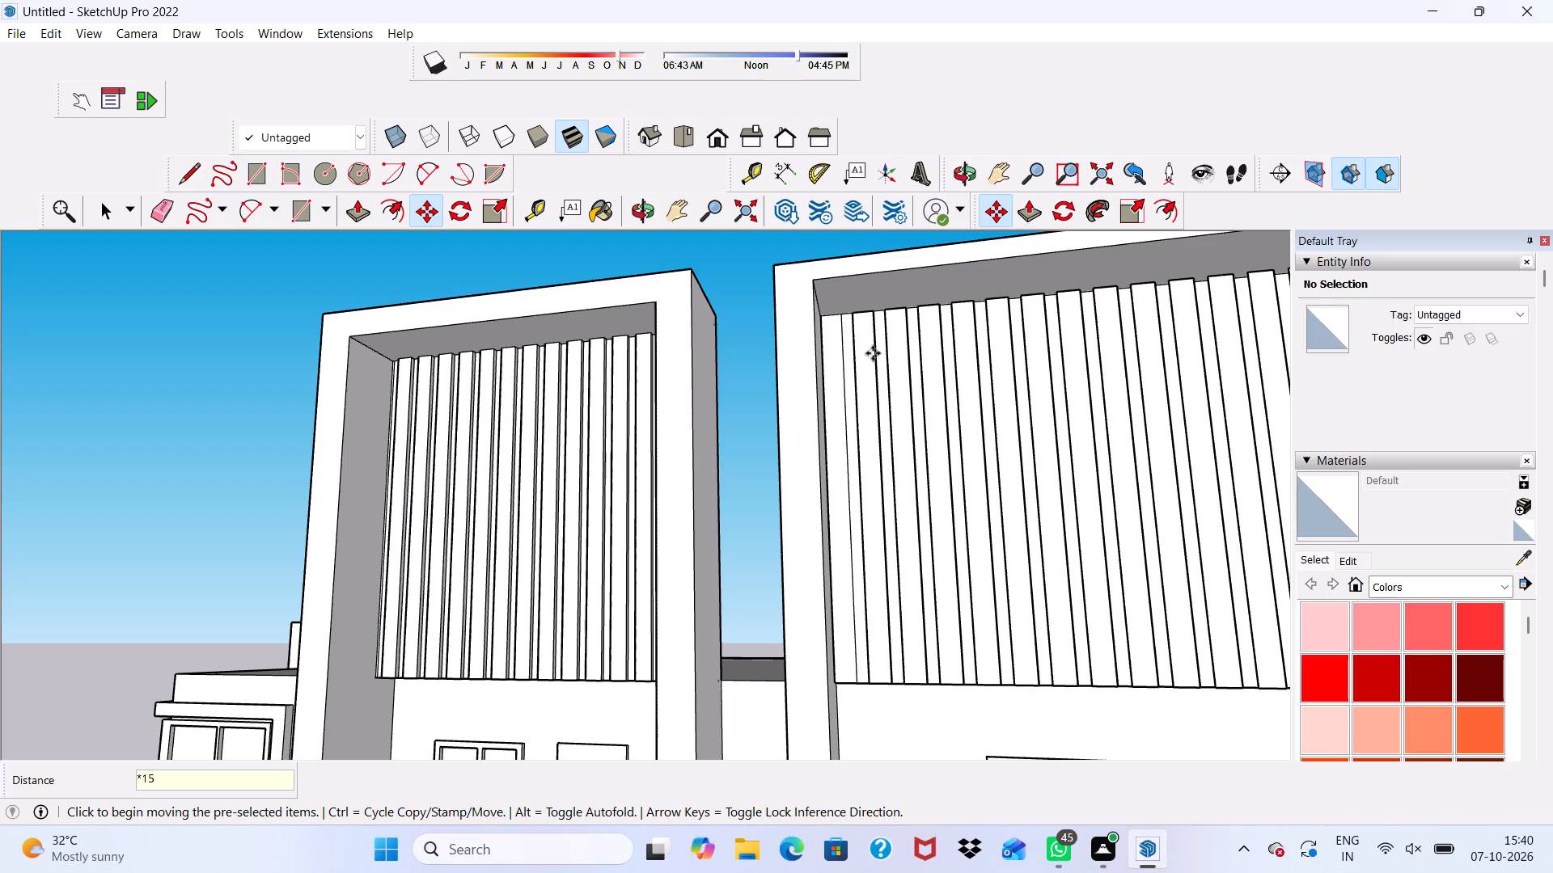
Erase the surplus strip standing free beyond the outer side of the wider tower.
{"action": "scroll", "coordinate": [912, 80], "scroll_direction": "down", "scroll_amount": 2}
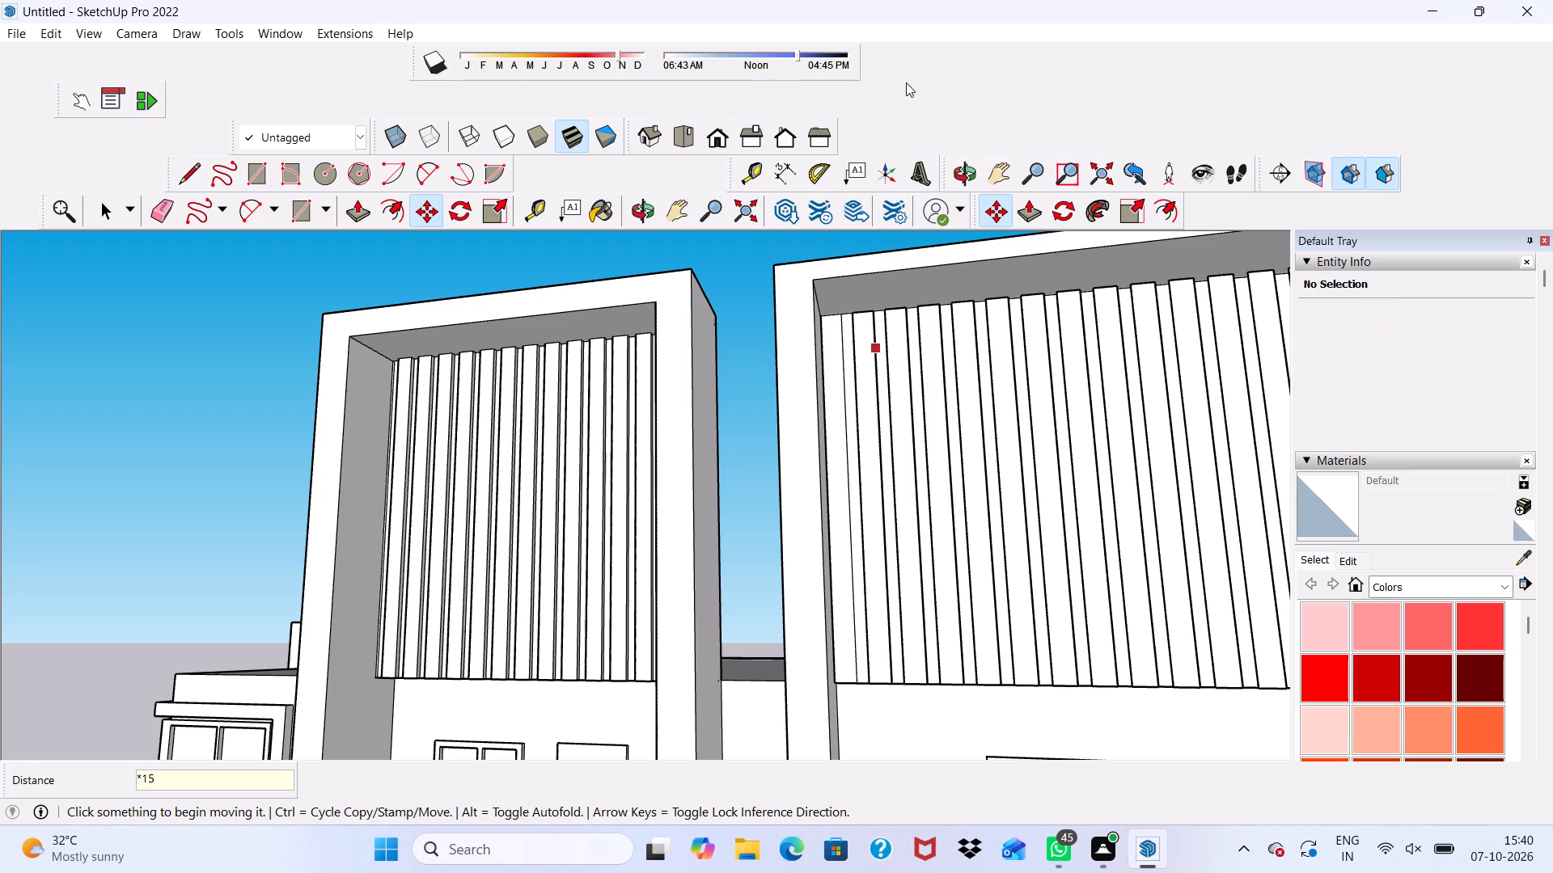
{"action": "scroll", "coordinate": [906, 82], "scroll_direction": "down", "scroll_amount": 5}
{"action": "scroll", "coordinate": [1013, 280], "scroll_direction": "up", "scroll_amount": 11}
{"action": "scroll", "coordinate": [704, 193], "scroll_direction": "up", "scroll_amount": 1}
{"action": "scroll", "coordinate": [634, 205], "scroll_direction": "down", "scroll_amount": 7}
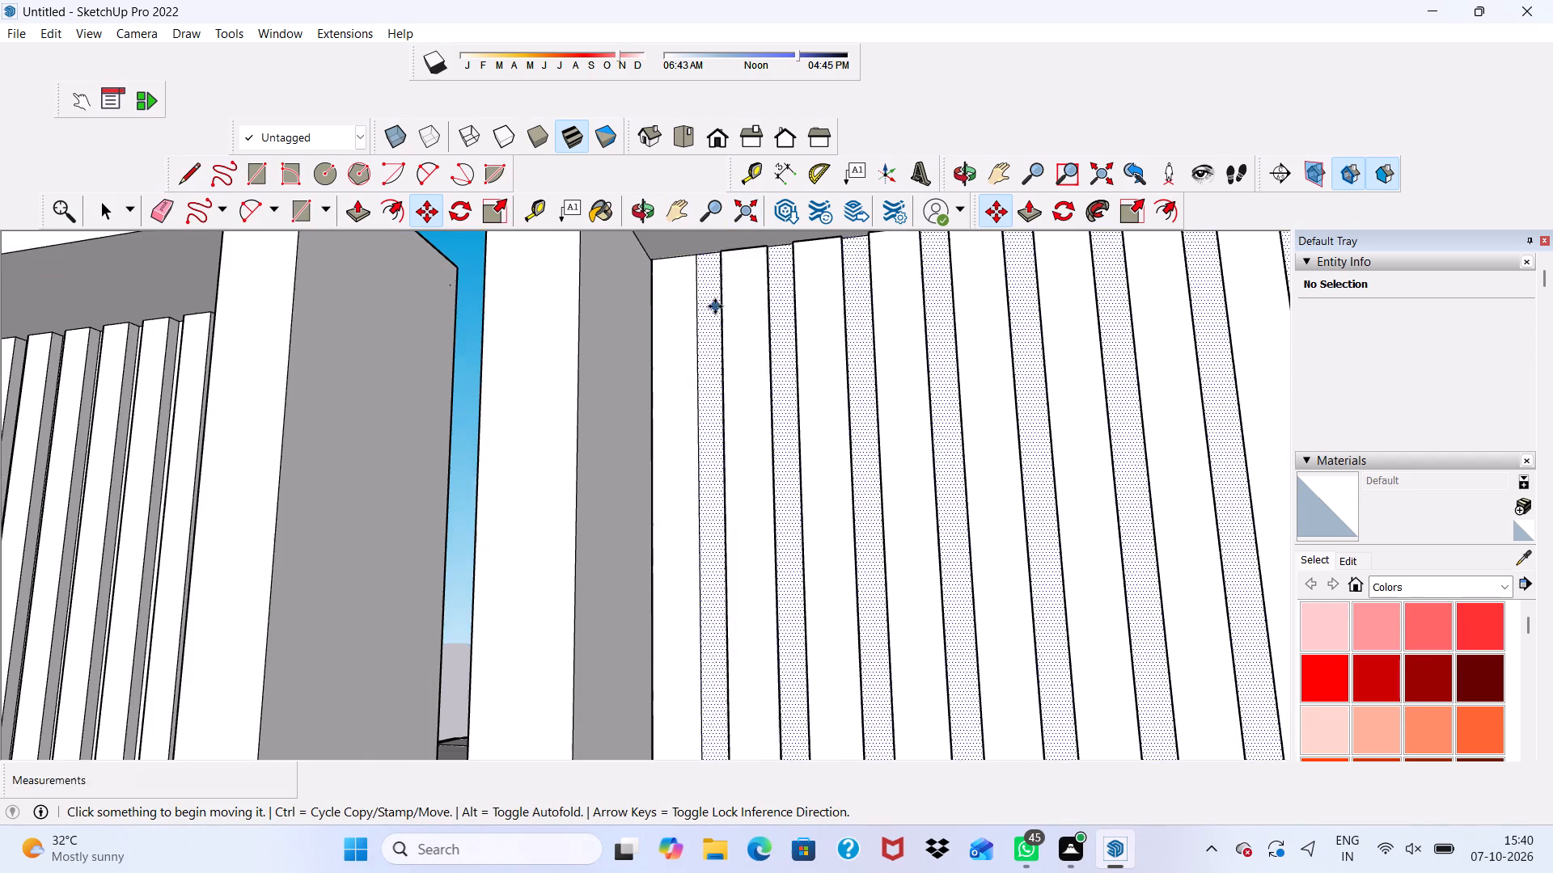
{"action": "scroll", "coordinate": [715, 306], "scroll_direction": "down", "scroll_amount": 9}
{"action": "middle_click_drag", "start_coordinate": [922, 314], "coordinate": [823, 347]}
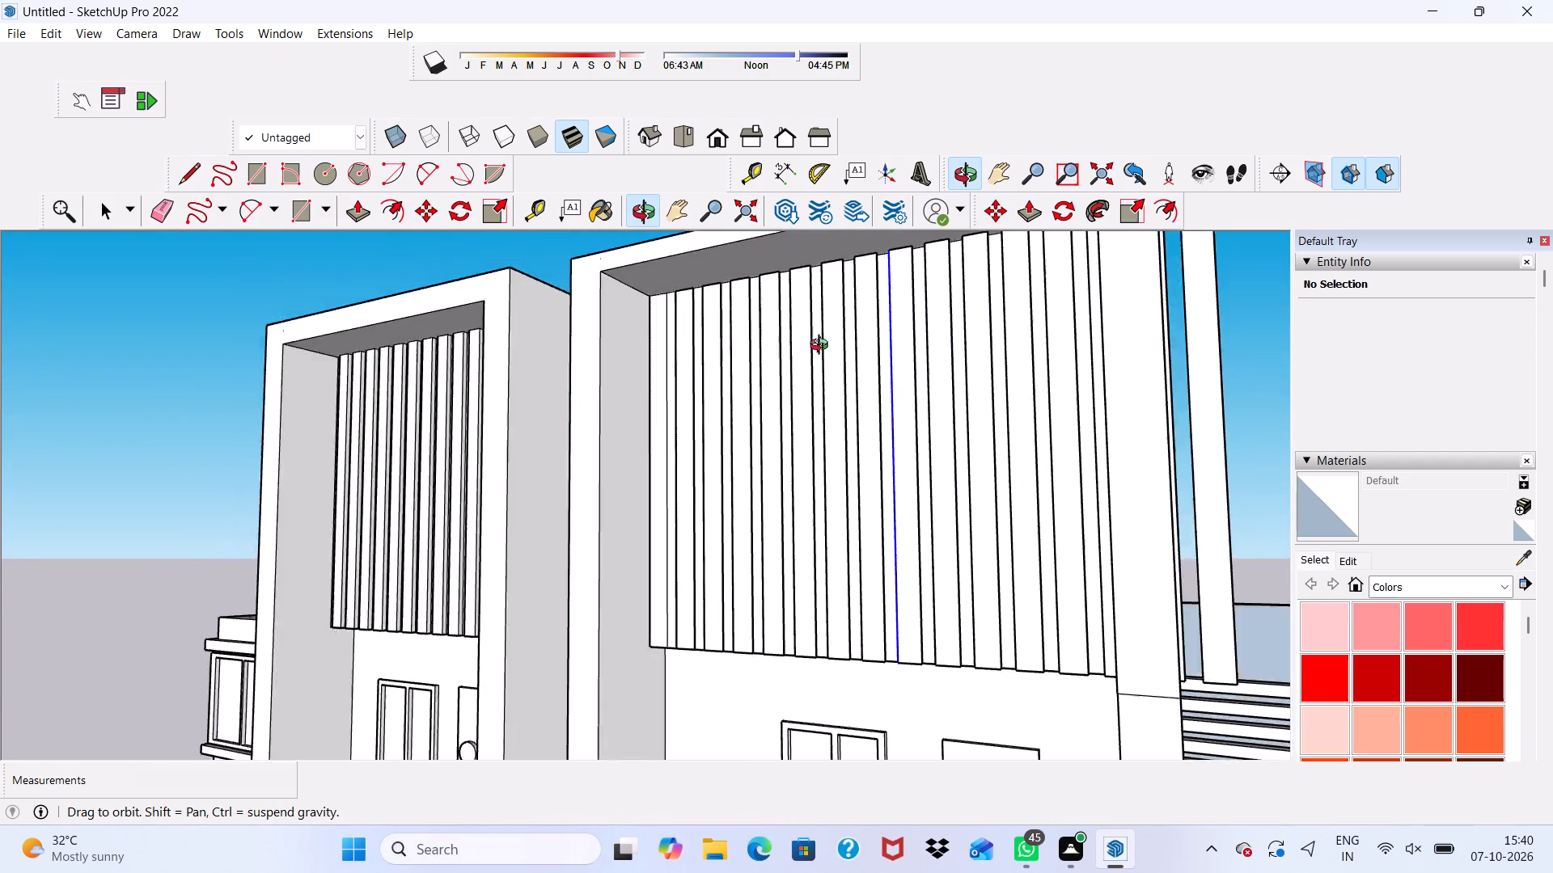
{"action": "middle_click_drag", "start_coordinate": [823, 347], "coordinate": [963, 378]}
{"action": "scroll", "coordinate": [1013, 379], "scroll_direction": "up", "scroll_amount": 5}
{"action": "scroll", "coordinate": [1014, 379], "scroll_direction": "down", "scroll_amount": 2}
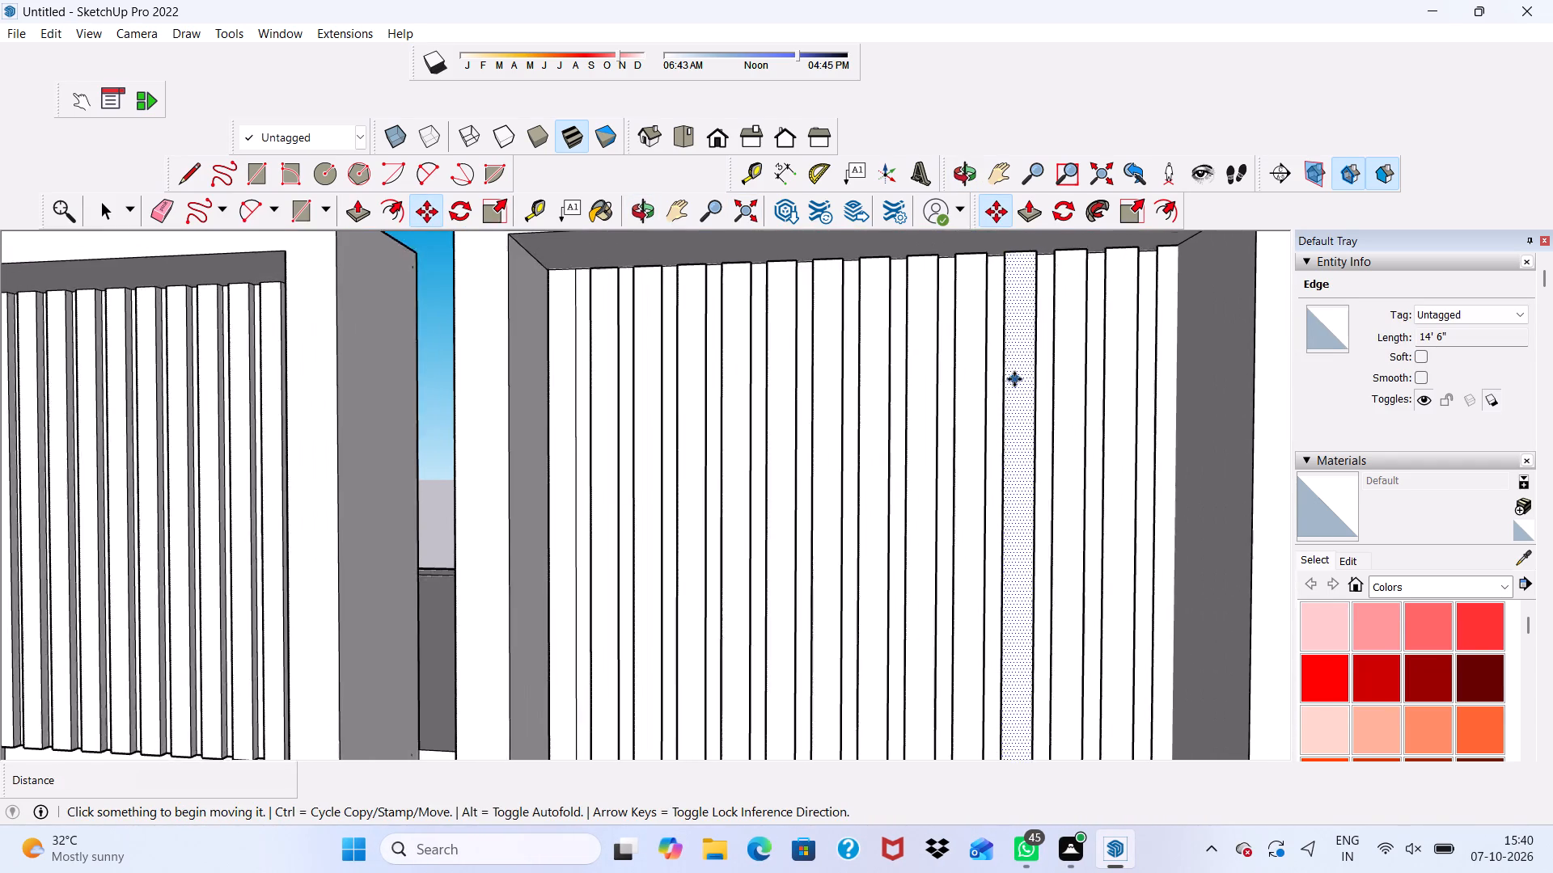
{"action": "scroll", "coordinate": [1014, 379], "scroll_direction": "down", "scroll_amount": 4}
{"action": "scroll", "coordinate": [1162, 354], "scroll_direction": "up", "scroll_amount": 1}
{"action": "middle_click_drag", "start_coordinate": [1162, 354], "coordinate": [997, 380]}
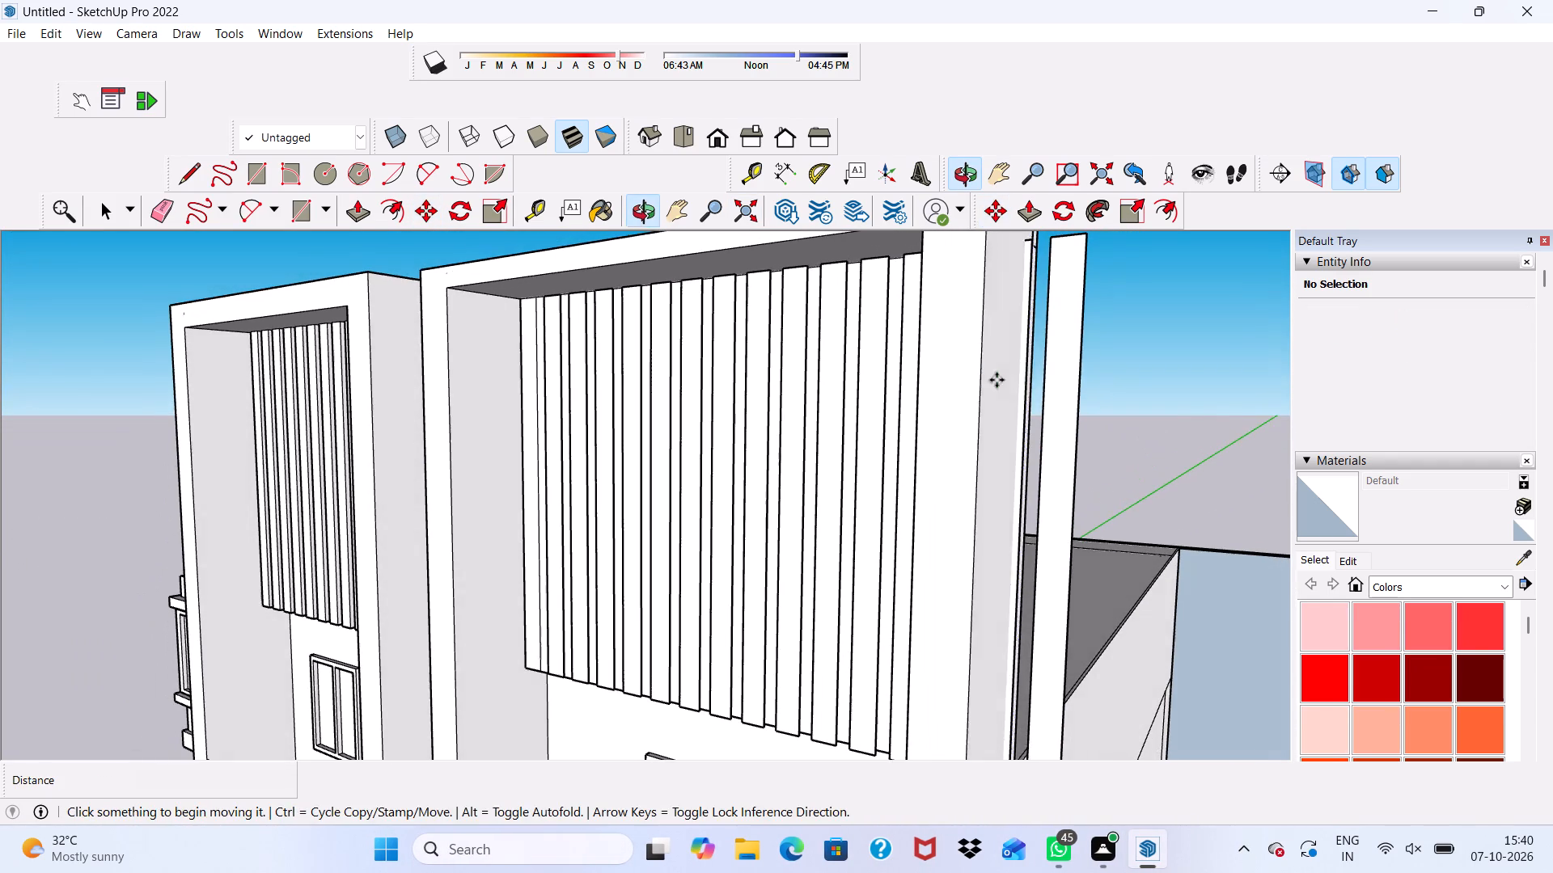
{"action": "left_click", "coordinate": [159, 205]}
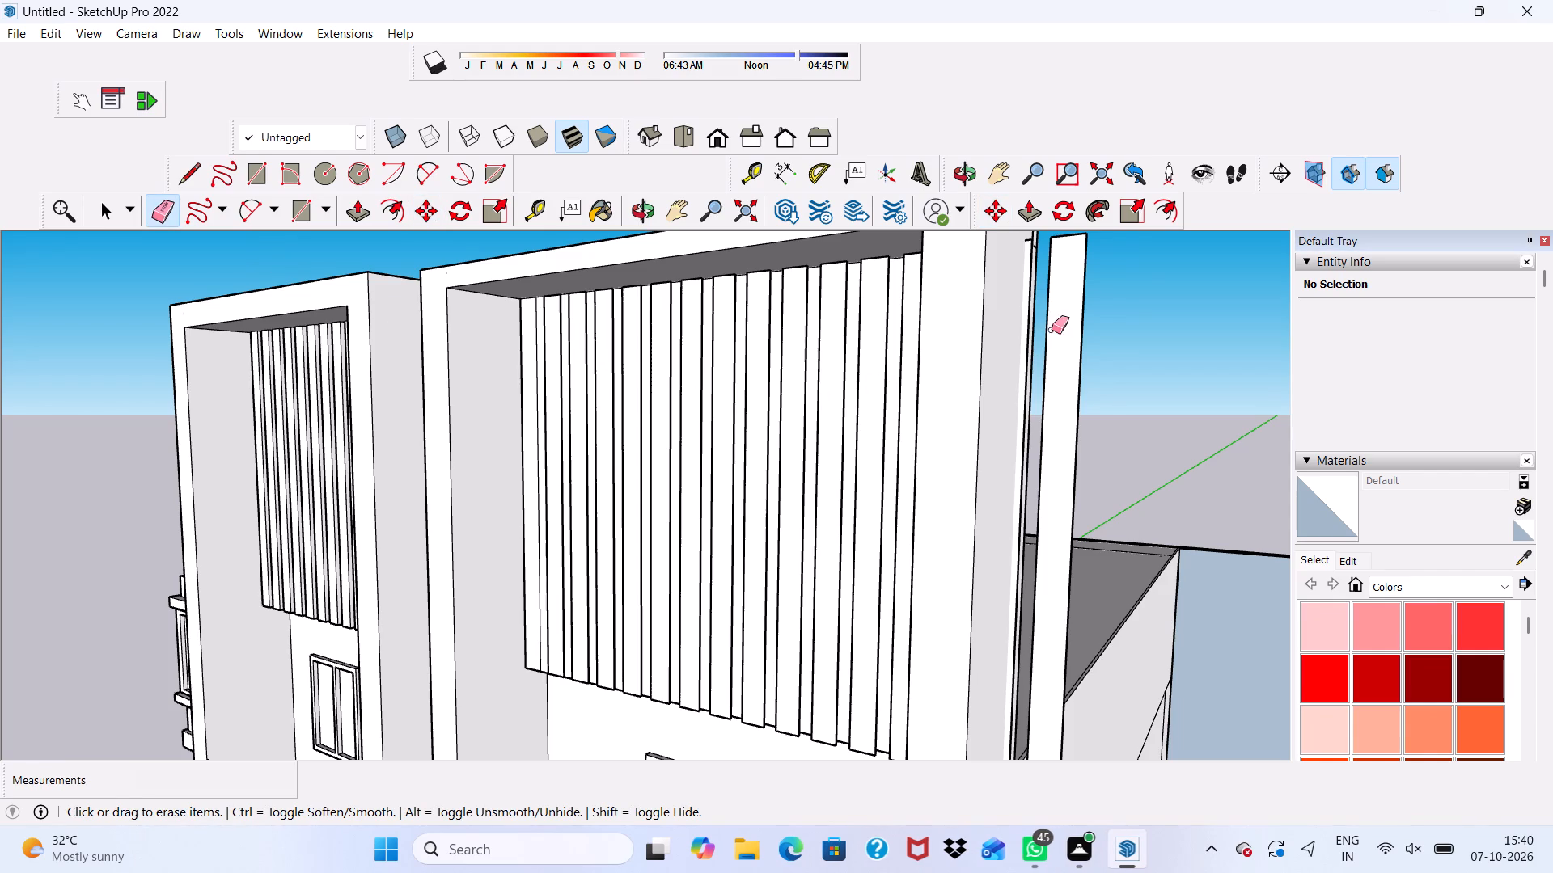
{"action": "left_click_drag", "start_coordinate": [1047, 345], "coordinate": [1082, 403]}
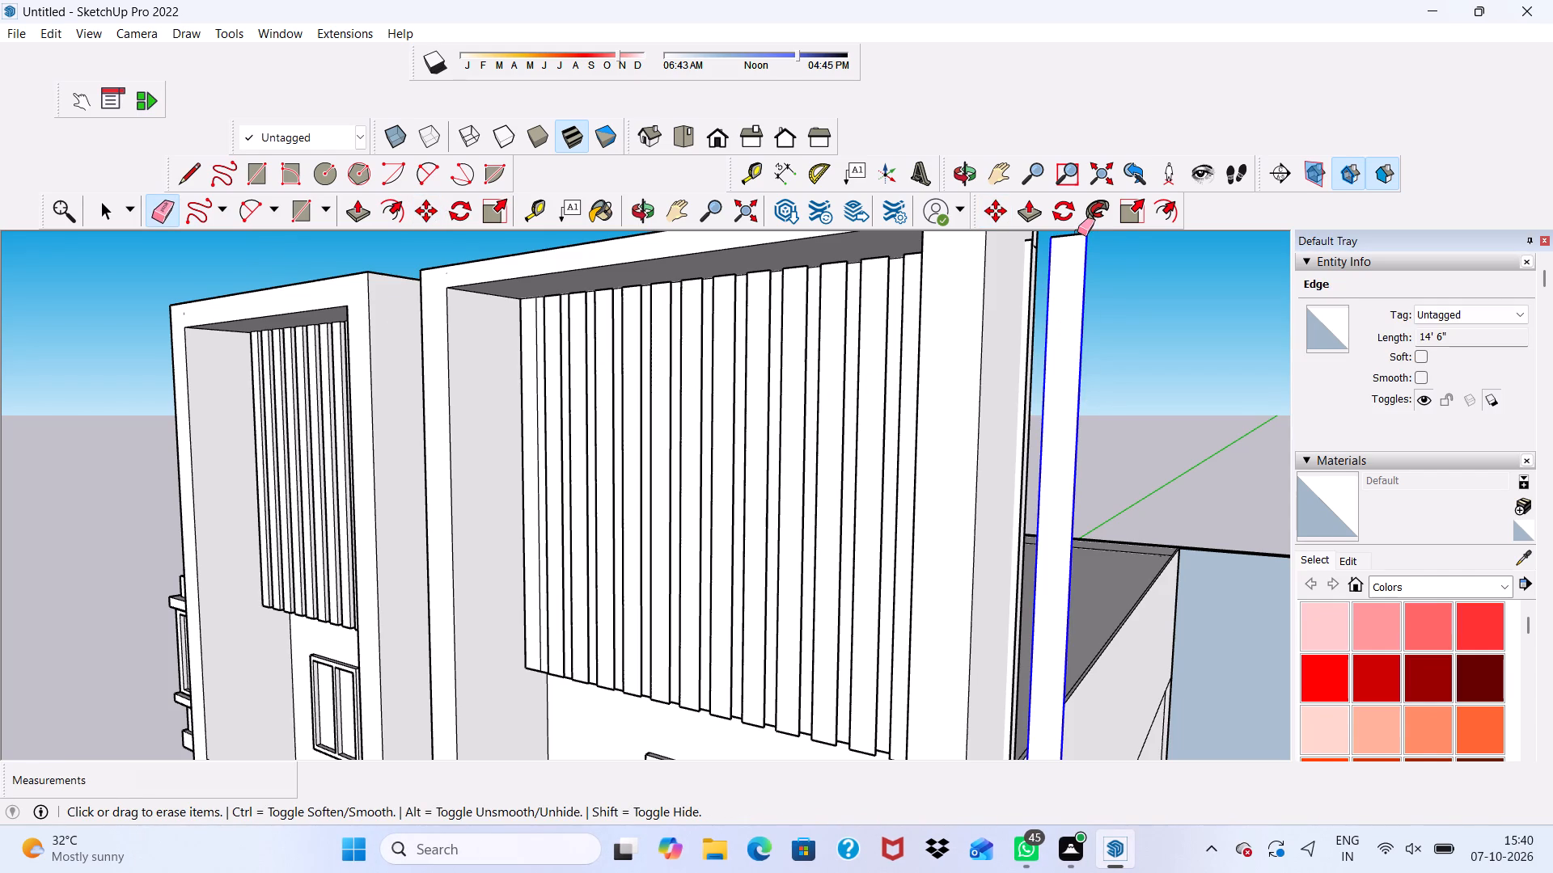
{"action": "left_click", "coordinate": [1073, 234]}
Erase the surplus strip piece left against the outer side wall of the wider tower.
{"action": "scroll", "coordinate": [1013, 276], "scroll_direction": "up", "scroll_amount": 7}
{"action": "scroll", "coordinate": [1030, 261], "scroll_direction": "down", "scroll_amount": 3}
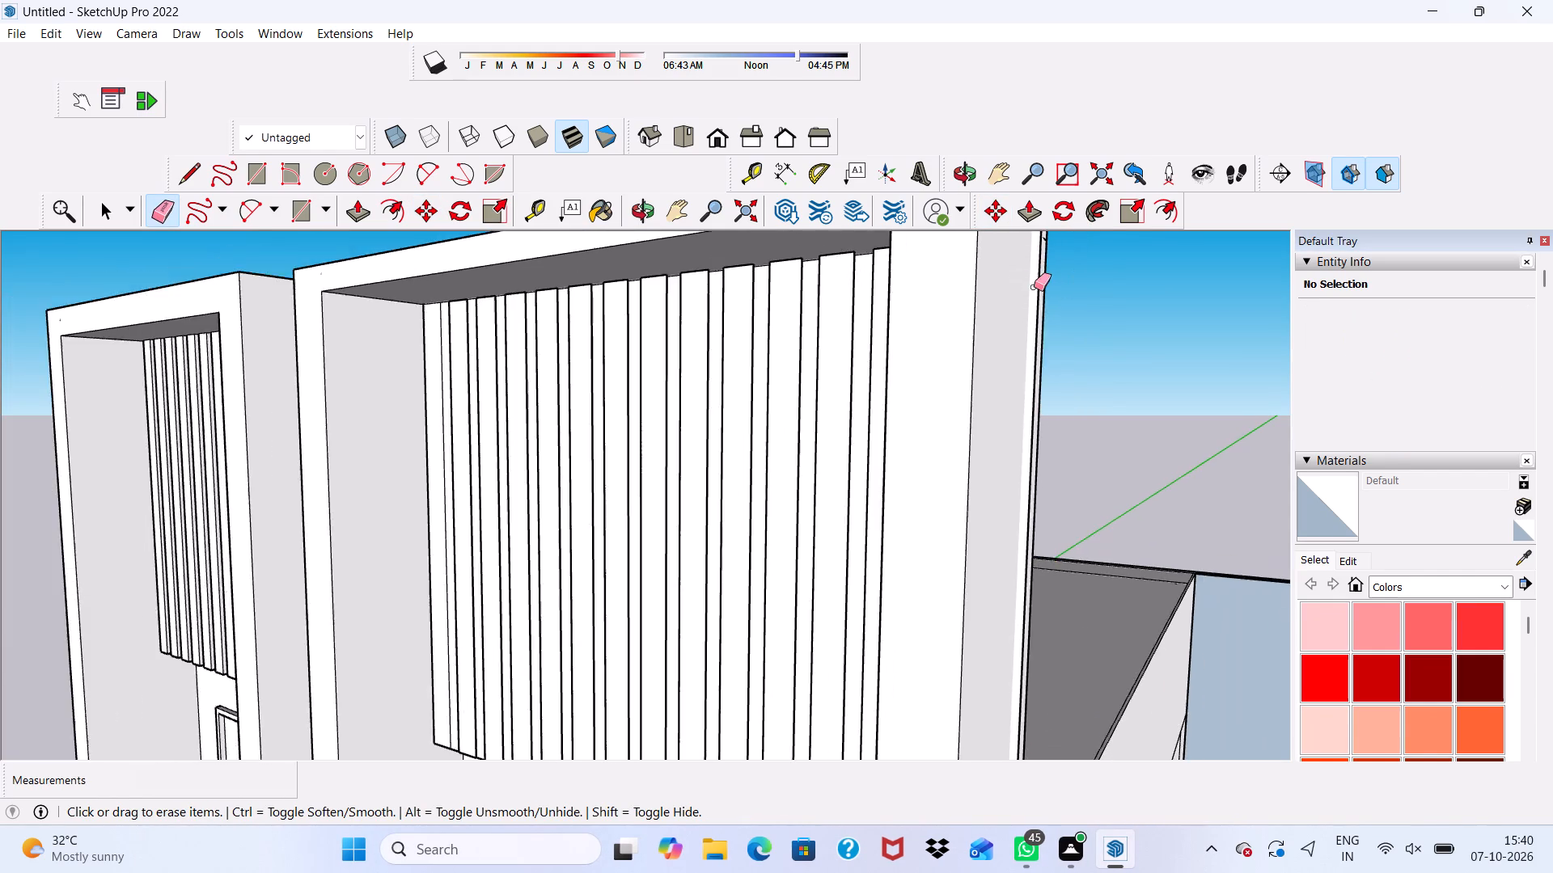
{"action": "scroll", "coordinate": [1034, 287], "scroll_direction": "down", "scroll_amount": 6}
{"action": "scroll", "coordinate": [1031, 245], "scroll_direction": "up", "scroll_amount": 13}
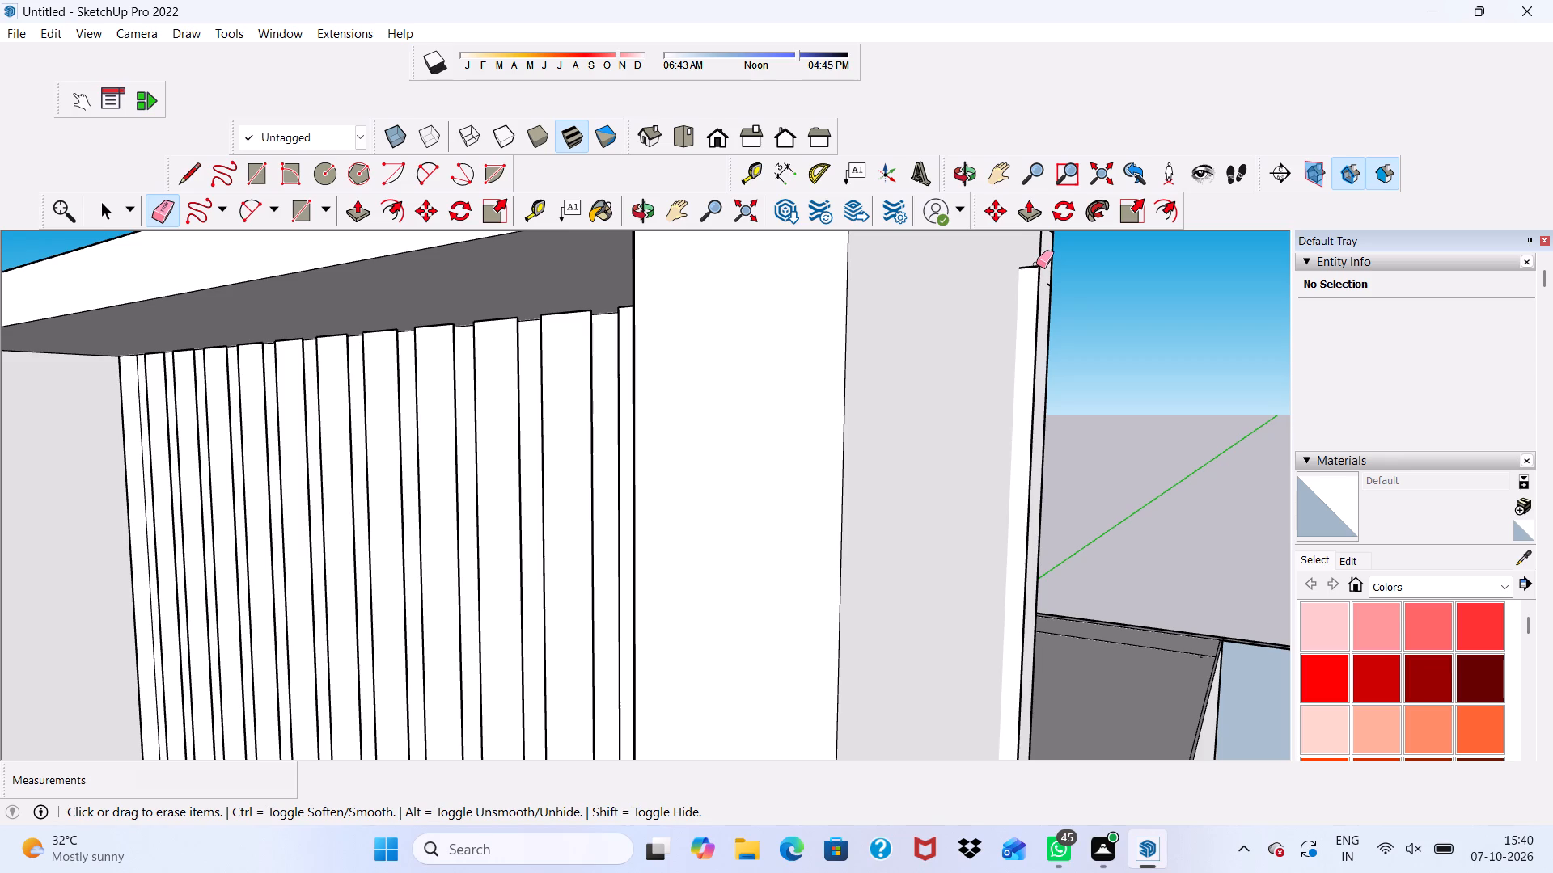
{"action": "scroll", "coordinate": [1038, 265], "scroll_direction": "up", "scroll_amount": 4}
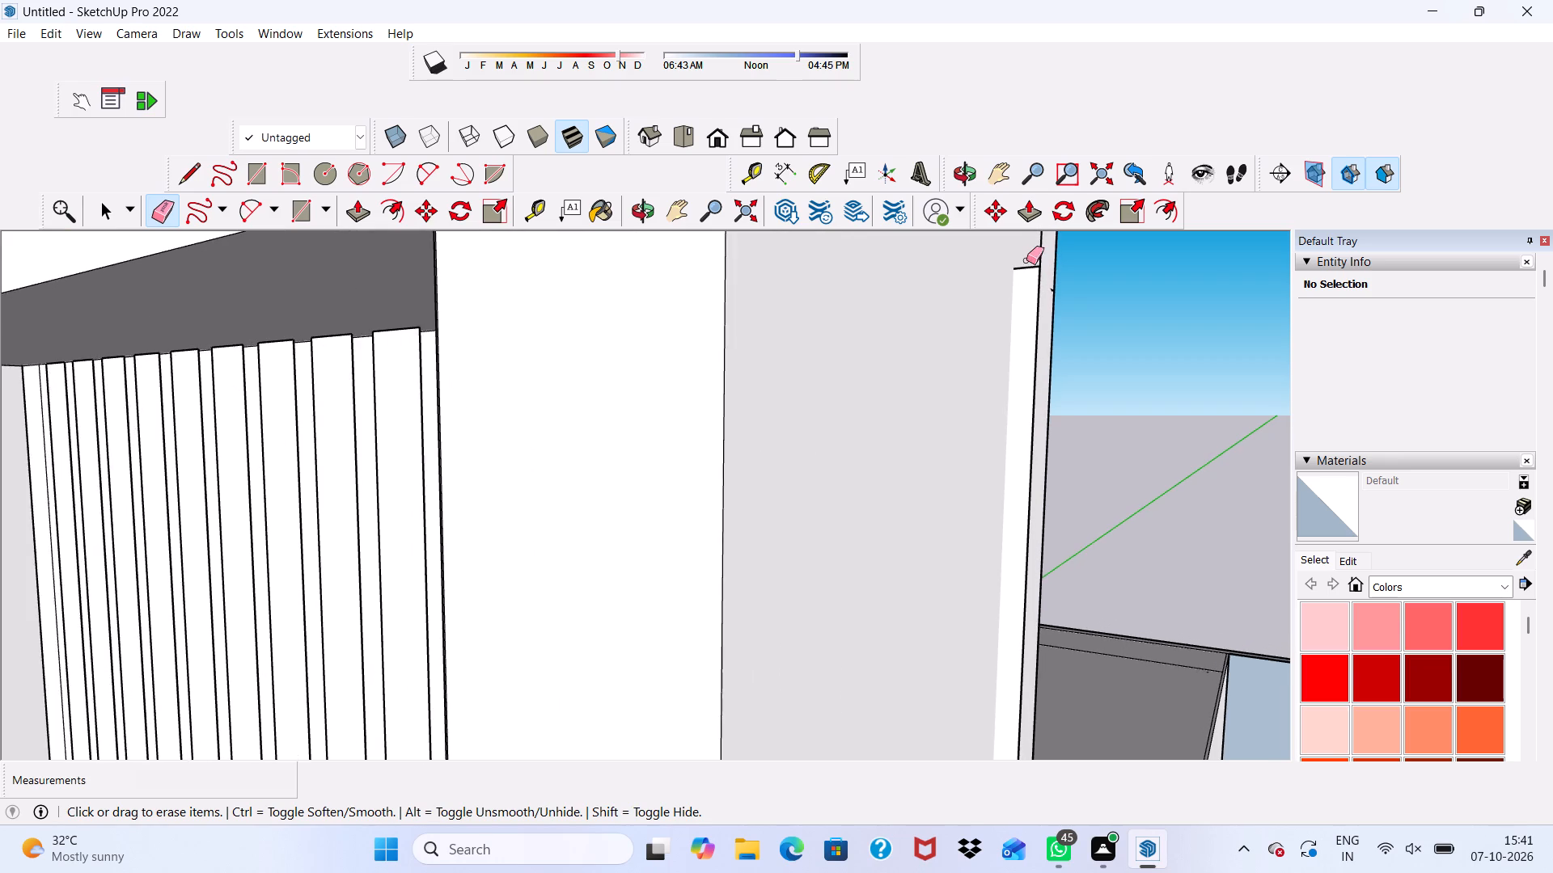
{"action": "scroll", "coordinate": [1025, 259], "scroll_direction": "up", "scroll_amount": 3}
{"action": "left_click", "coordinate": [1031, 272]}
{"action": "scroll", "coordinate": [1039, 300], "scroll_direction": "down", "scroll_amount": 4}
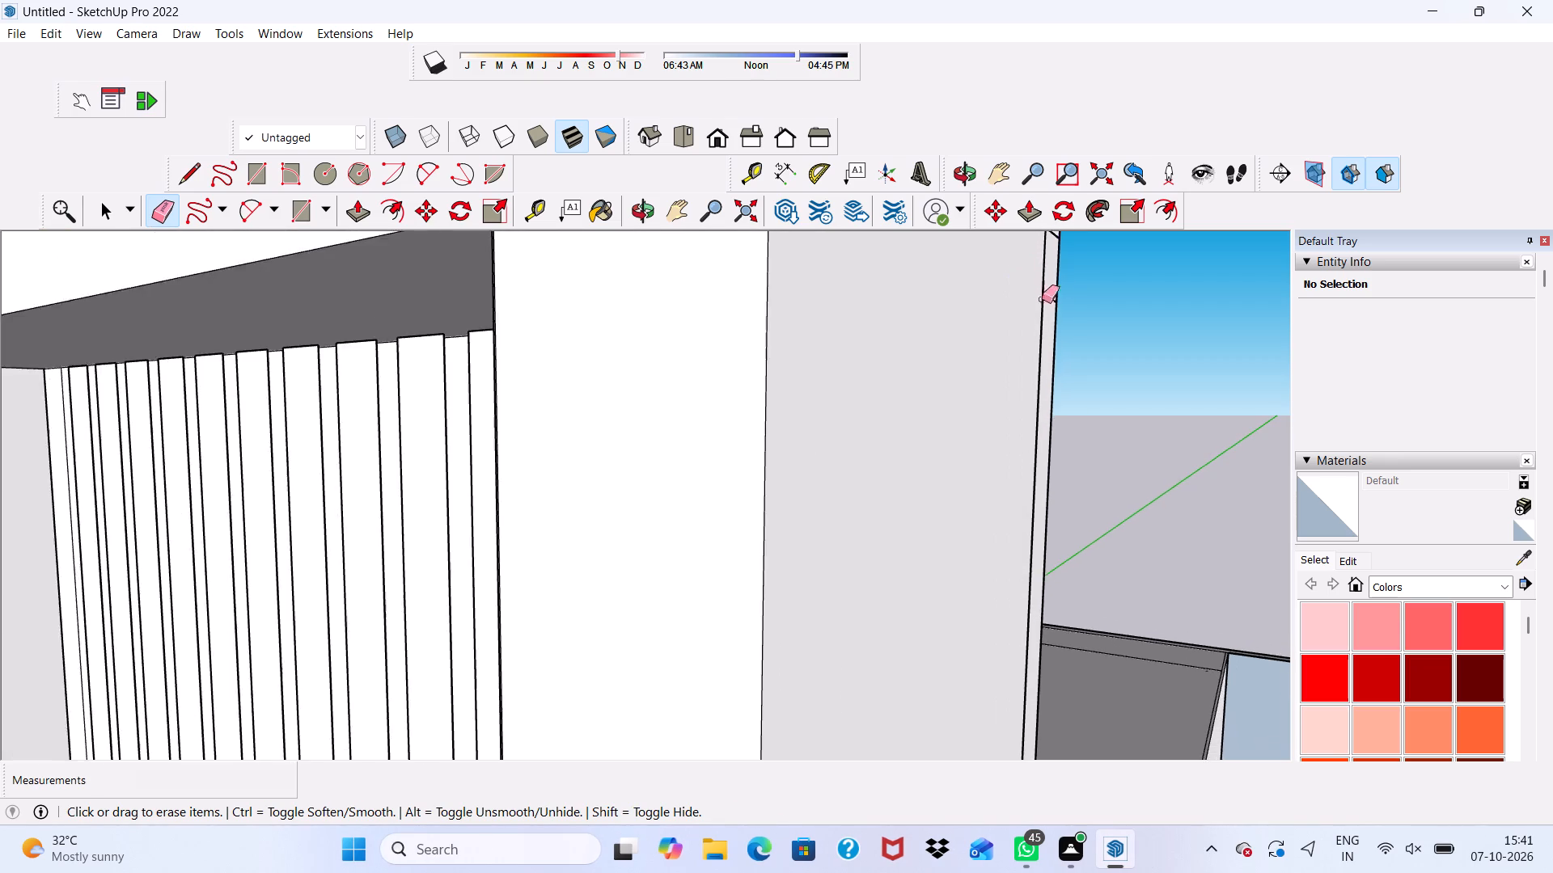
Push/Pull the first vertical strip, at the recess edge nearest the slatted tower, outward by 3".
{"action": "scroll", "coordinate": [1042, 299], "scroll_direction": "down", "scroll_amount": 20}
{"action": "scroll", "coordinate": [978, 329], "scroll_direction": "up", "scroll_amount": 1}
{"action": "middle_click_drag", "start_coordinate": [978, 329], "coordinate": [1116, 344]}
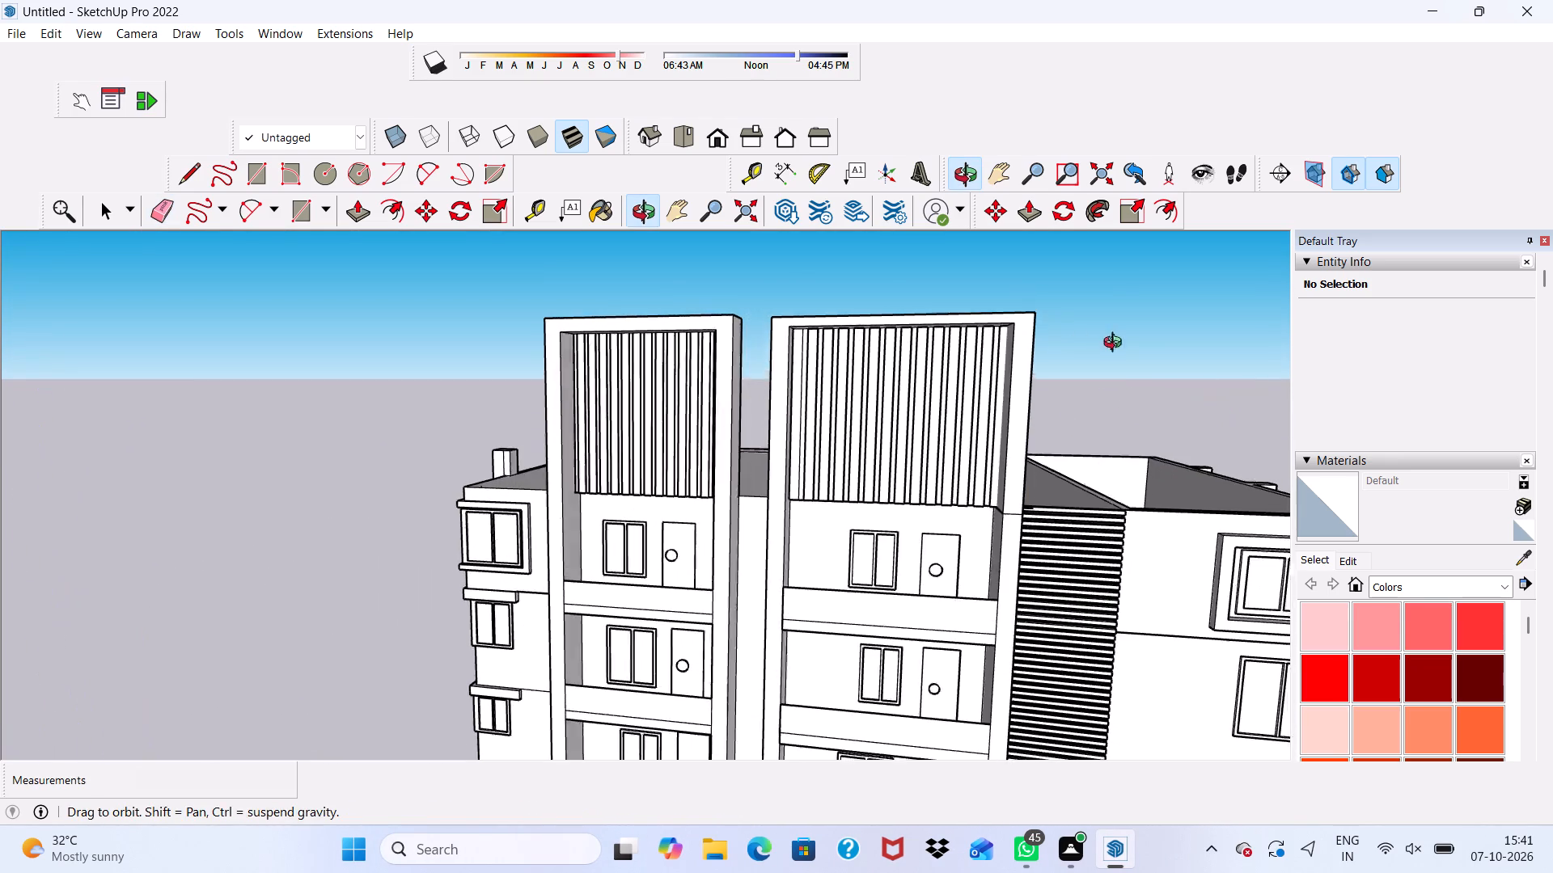
{"action": "middle_click_drag", "start_coordinate": [1116, 344], "coordinate": [1132, 348]}
{"action": "scroll", "coordinate": [999, 467], "scroll_direction": "up", "scroll_amount": 5}
{"action": "middle_click_drag", "start_coordinate": [914, 499], "coordinate": [929, 374]}
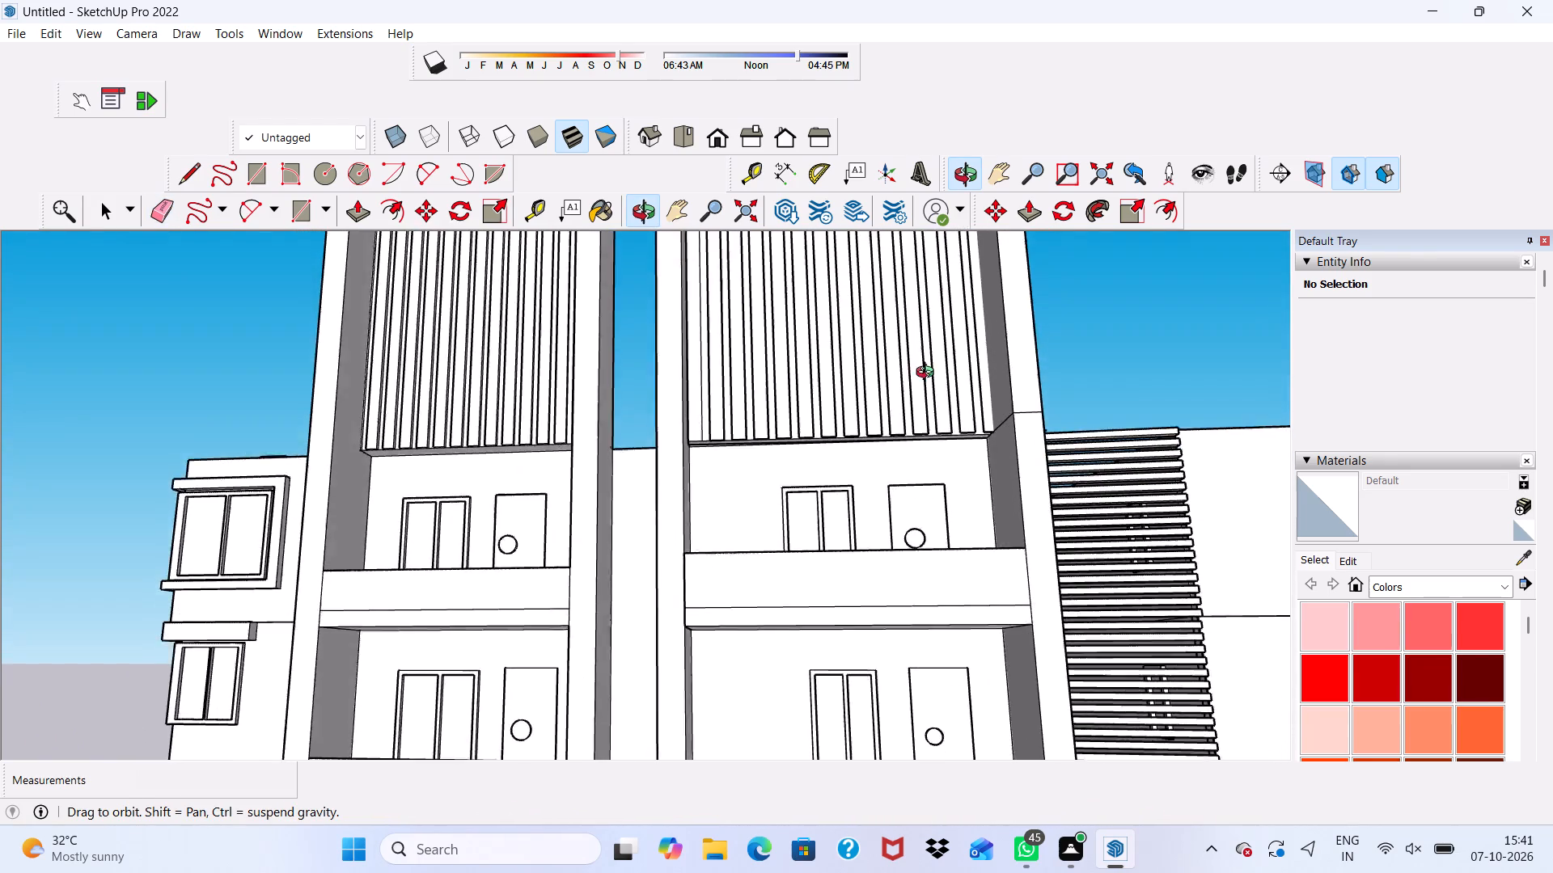
{"action": "middle_click_drag", "start_coordinate": [929, 374], "coordinate": [877, 375]}
{"action": "scroll", "coordinate": [856, 401], "scroll_direction": "up", "scroll_amount": 1}
{"action": "key", "text": "space"}
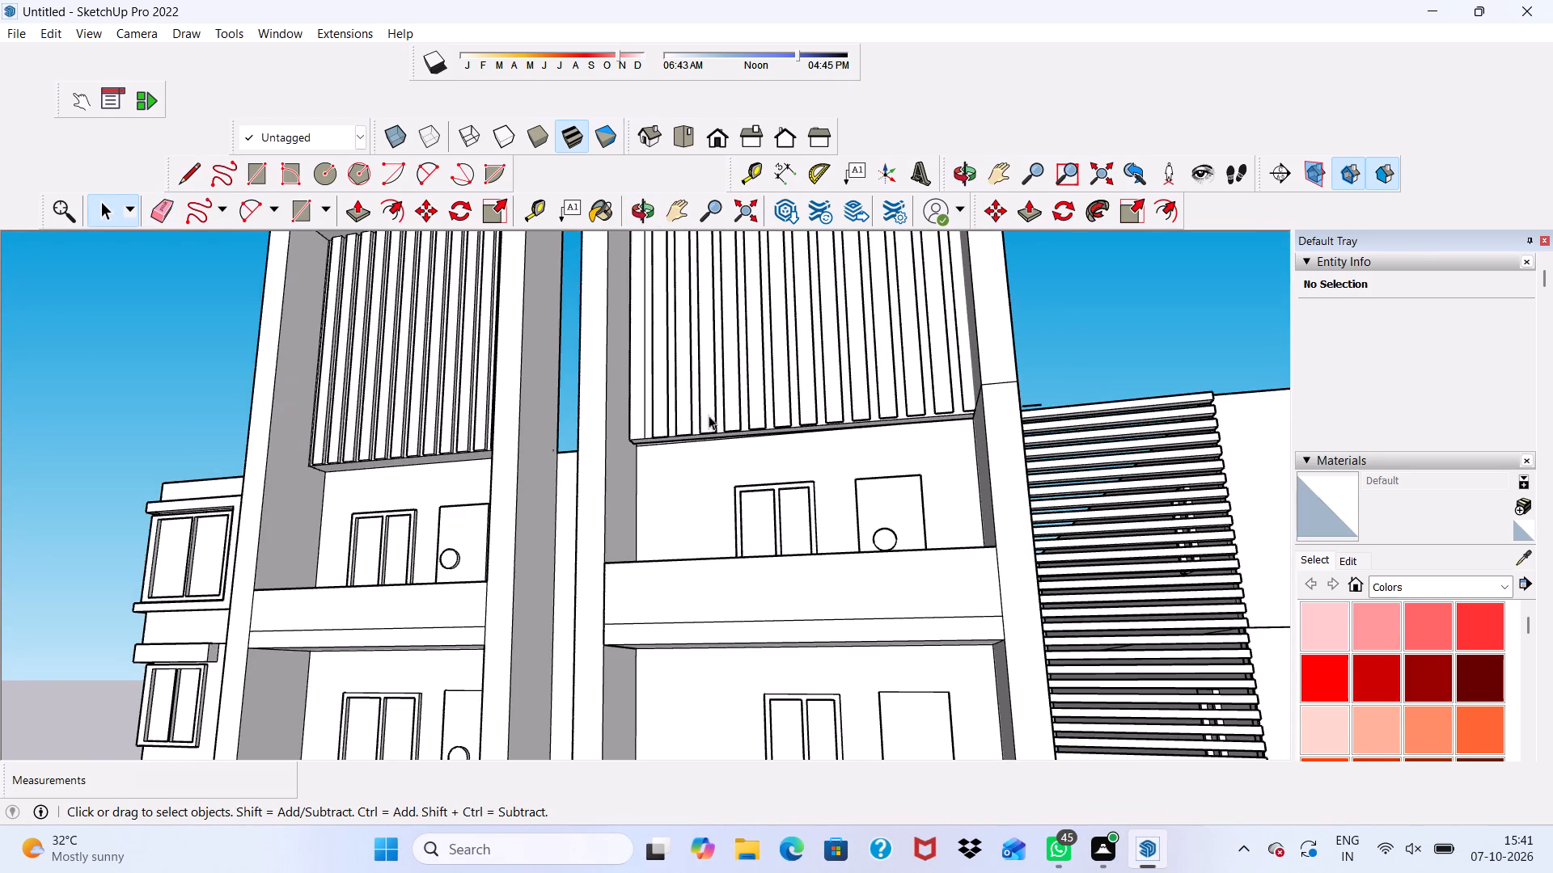
{"action": "scroll", "coordinate": [682, 411], "scroll_direction": "up", "scroll_amount": 11}
{"action": "left_click", "coordinate": [586, 432]}
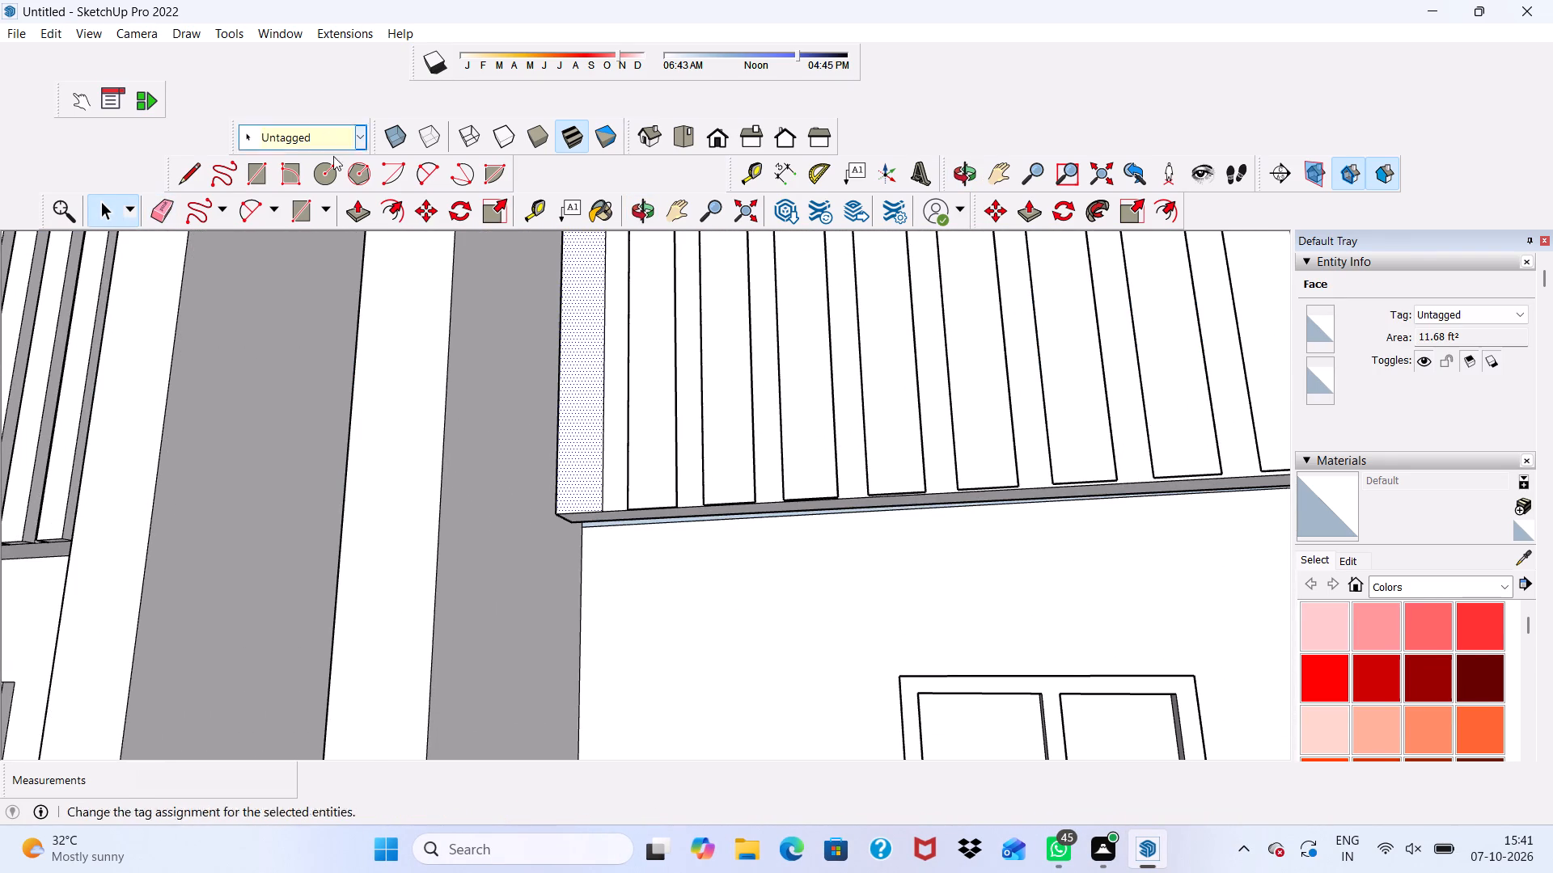
{"action": "left_click", "coordinate": [369, 212]}
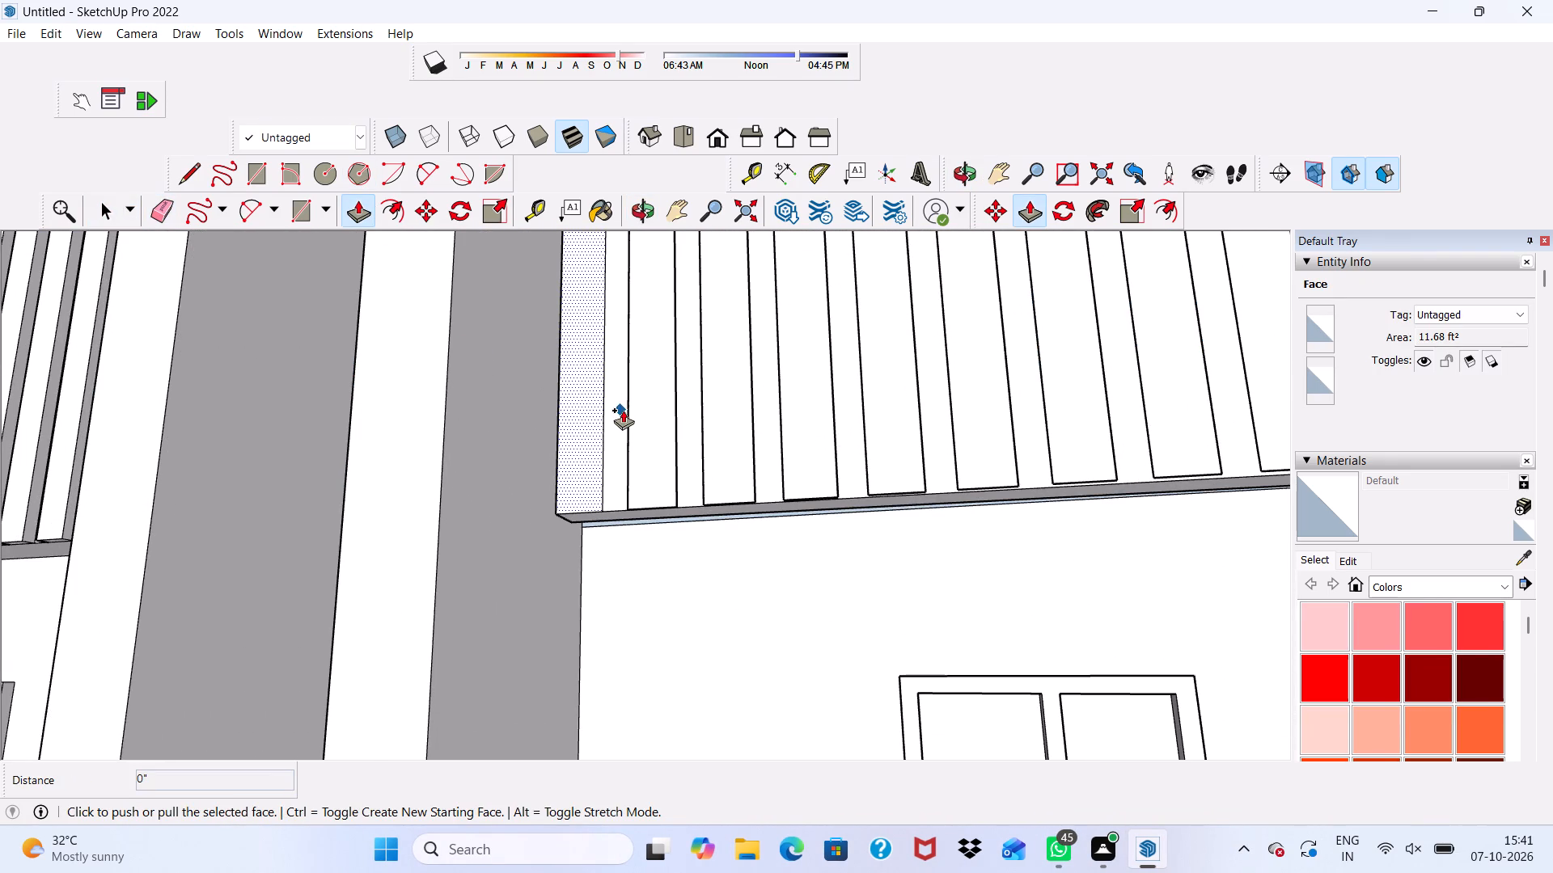
{"action": "left_click", "coordinate": [595, 421]}
{"action": "type", "text": "3\""}
{"action": "key", "text": "Return"}
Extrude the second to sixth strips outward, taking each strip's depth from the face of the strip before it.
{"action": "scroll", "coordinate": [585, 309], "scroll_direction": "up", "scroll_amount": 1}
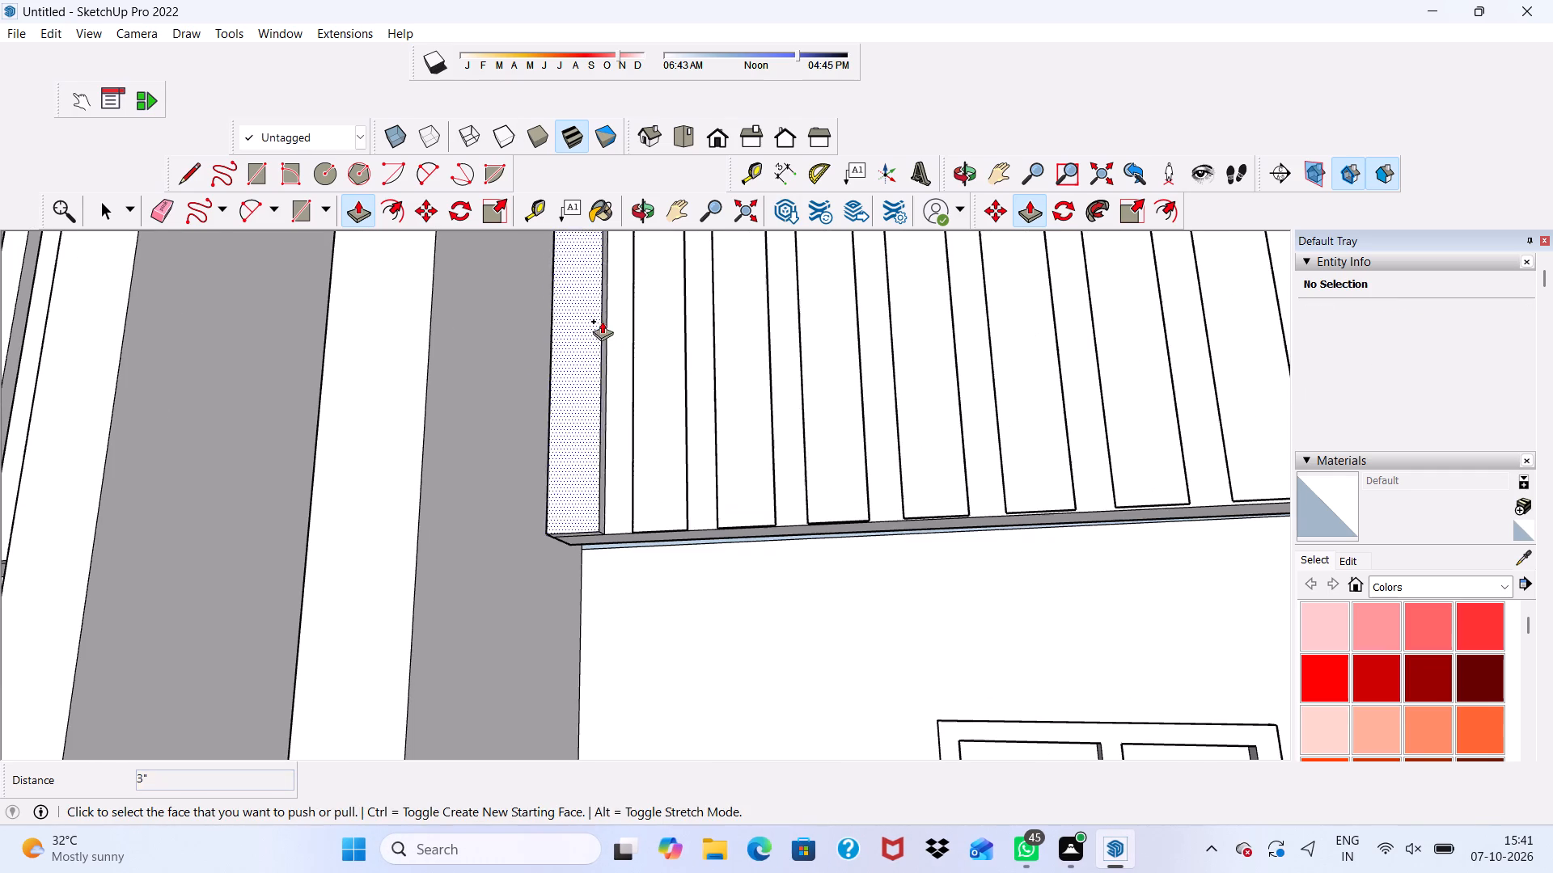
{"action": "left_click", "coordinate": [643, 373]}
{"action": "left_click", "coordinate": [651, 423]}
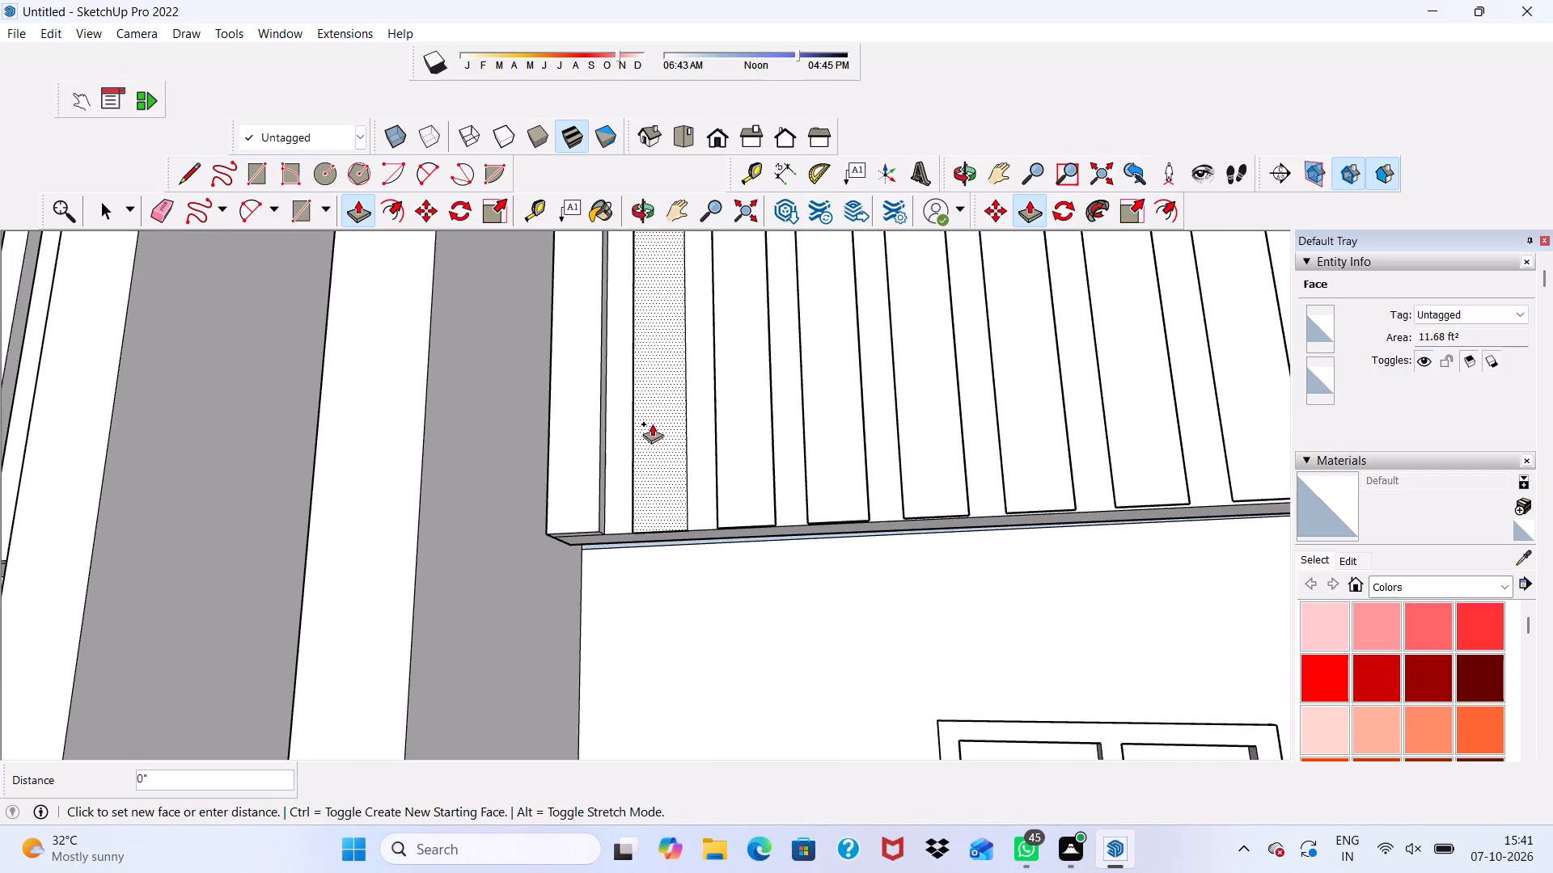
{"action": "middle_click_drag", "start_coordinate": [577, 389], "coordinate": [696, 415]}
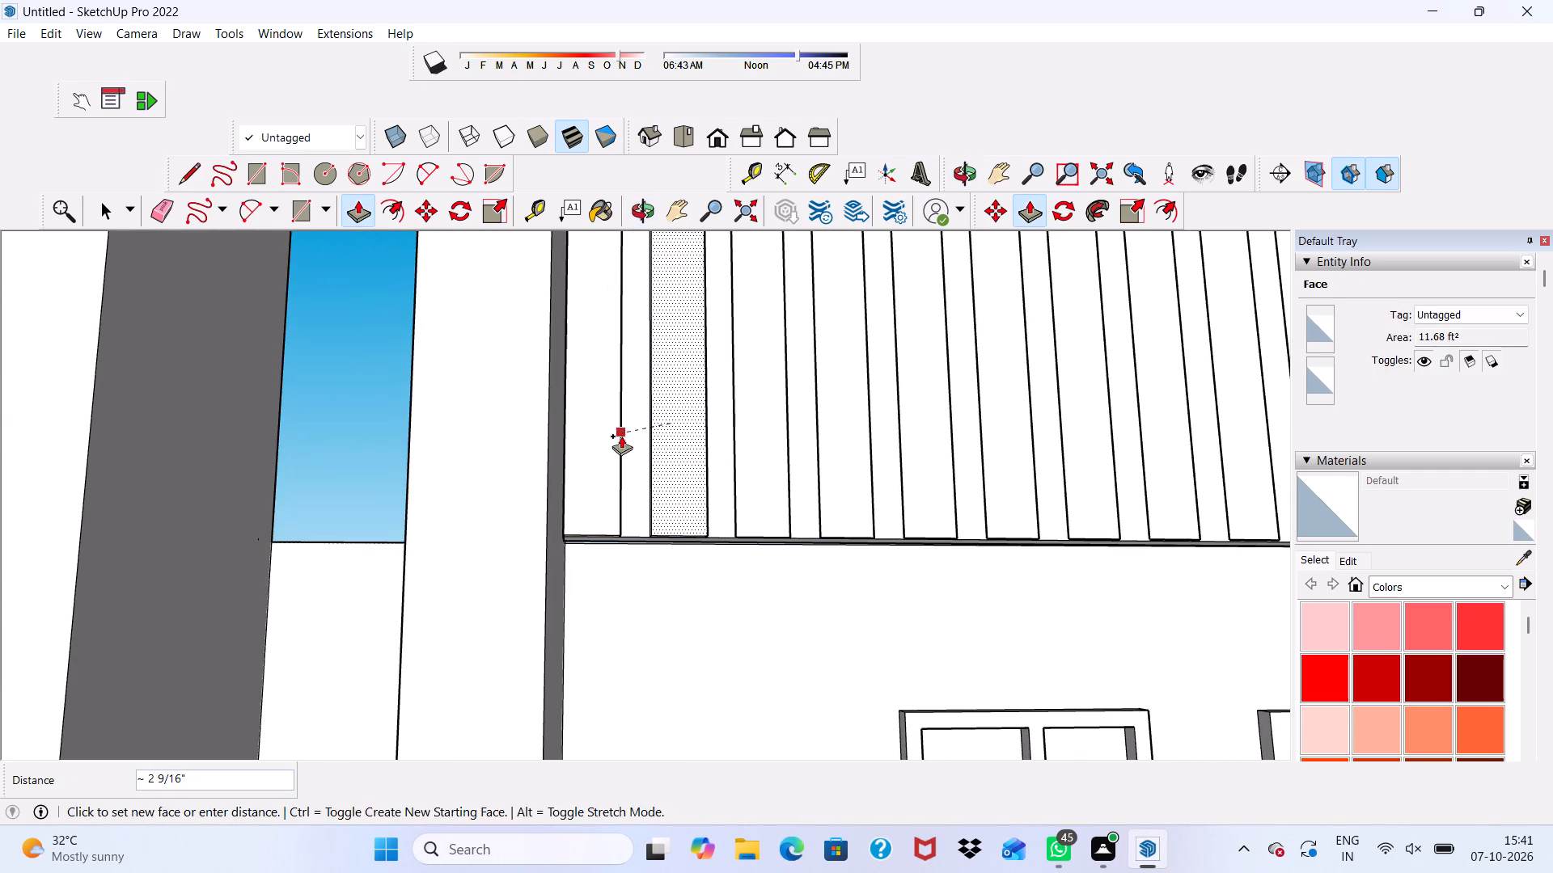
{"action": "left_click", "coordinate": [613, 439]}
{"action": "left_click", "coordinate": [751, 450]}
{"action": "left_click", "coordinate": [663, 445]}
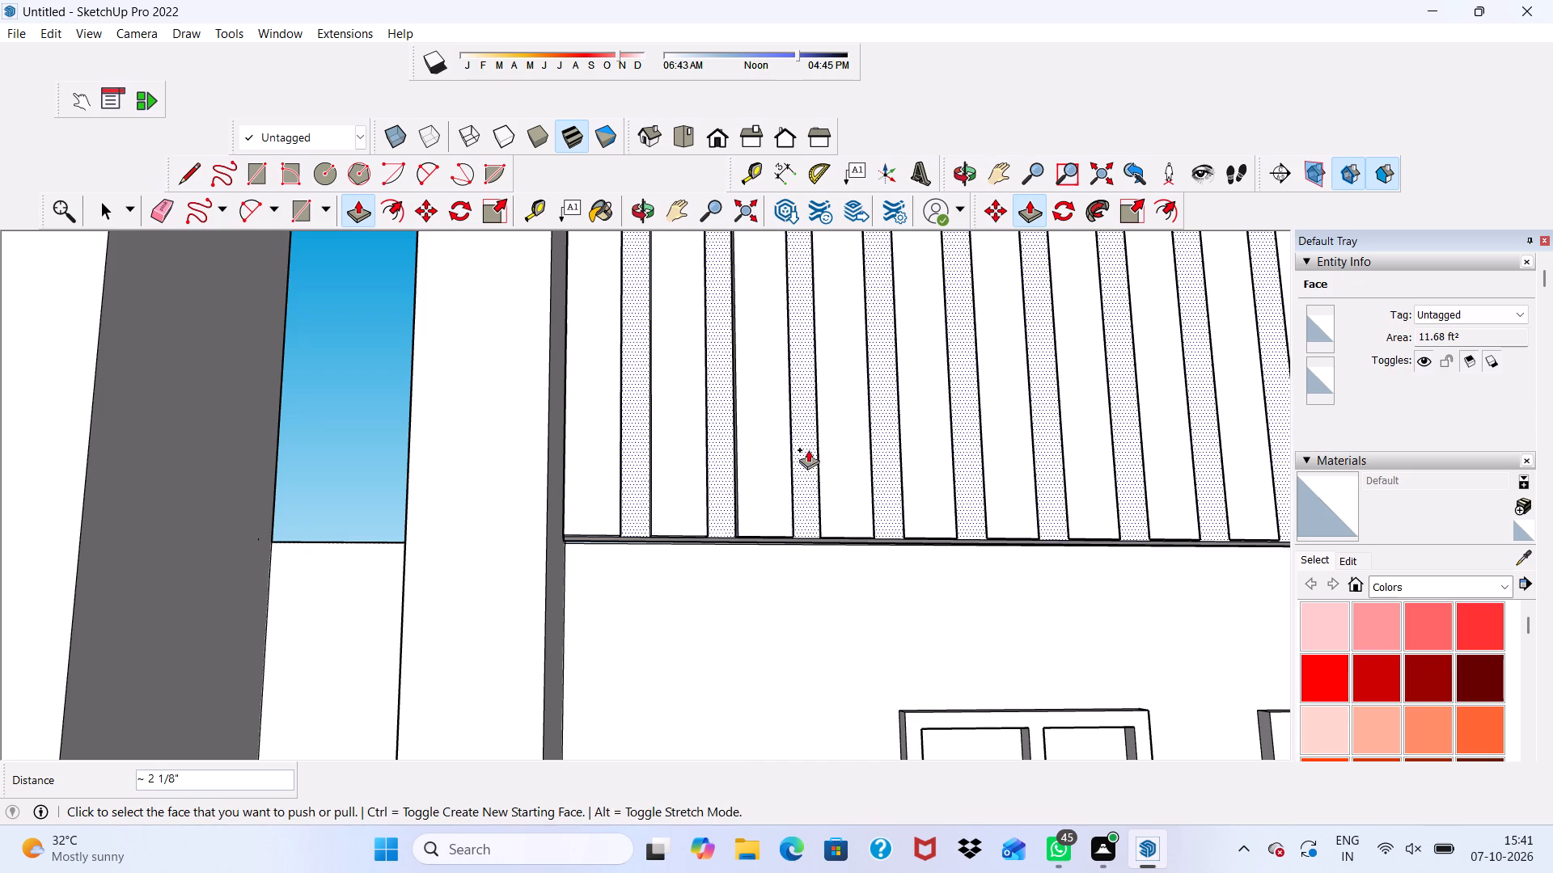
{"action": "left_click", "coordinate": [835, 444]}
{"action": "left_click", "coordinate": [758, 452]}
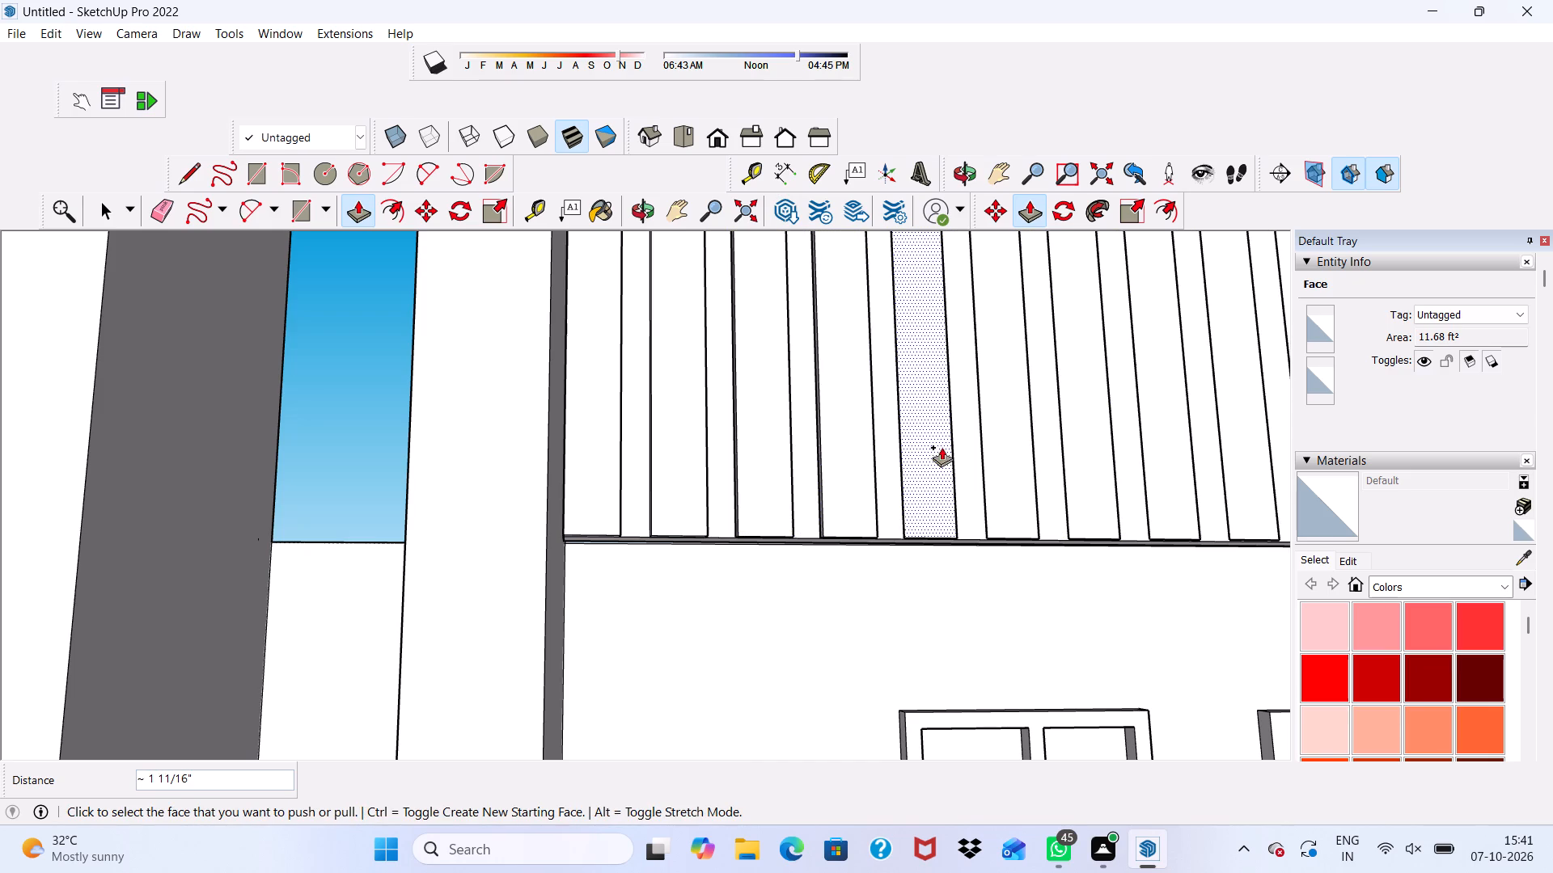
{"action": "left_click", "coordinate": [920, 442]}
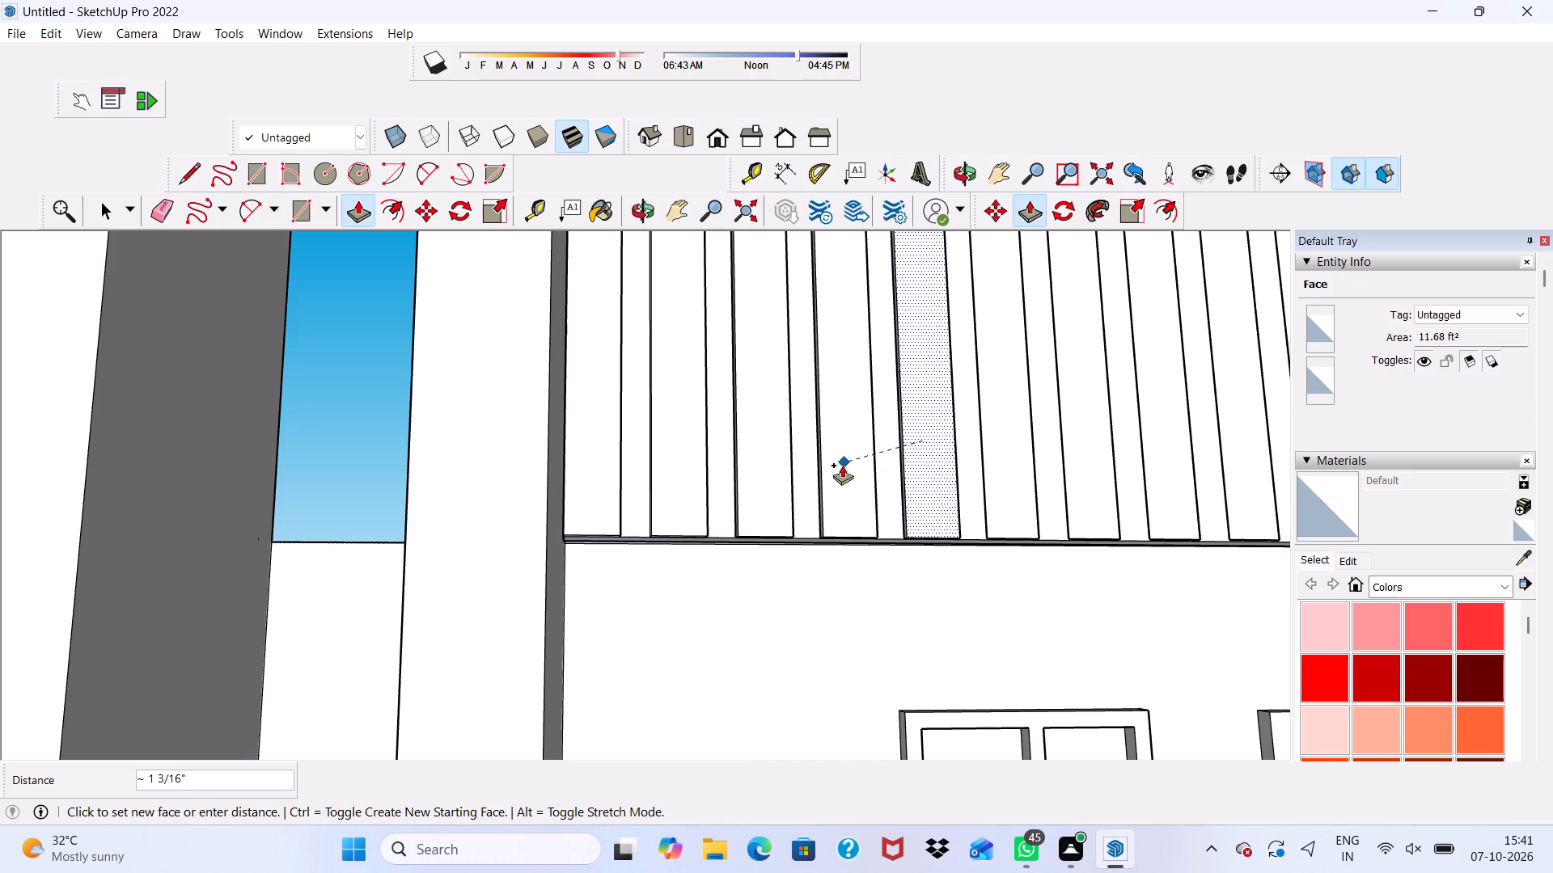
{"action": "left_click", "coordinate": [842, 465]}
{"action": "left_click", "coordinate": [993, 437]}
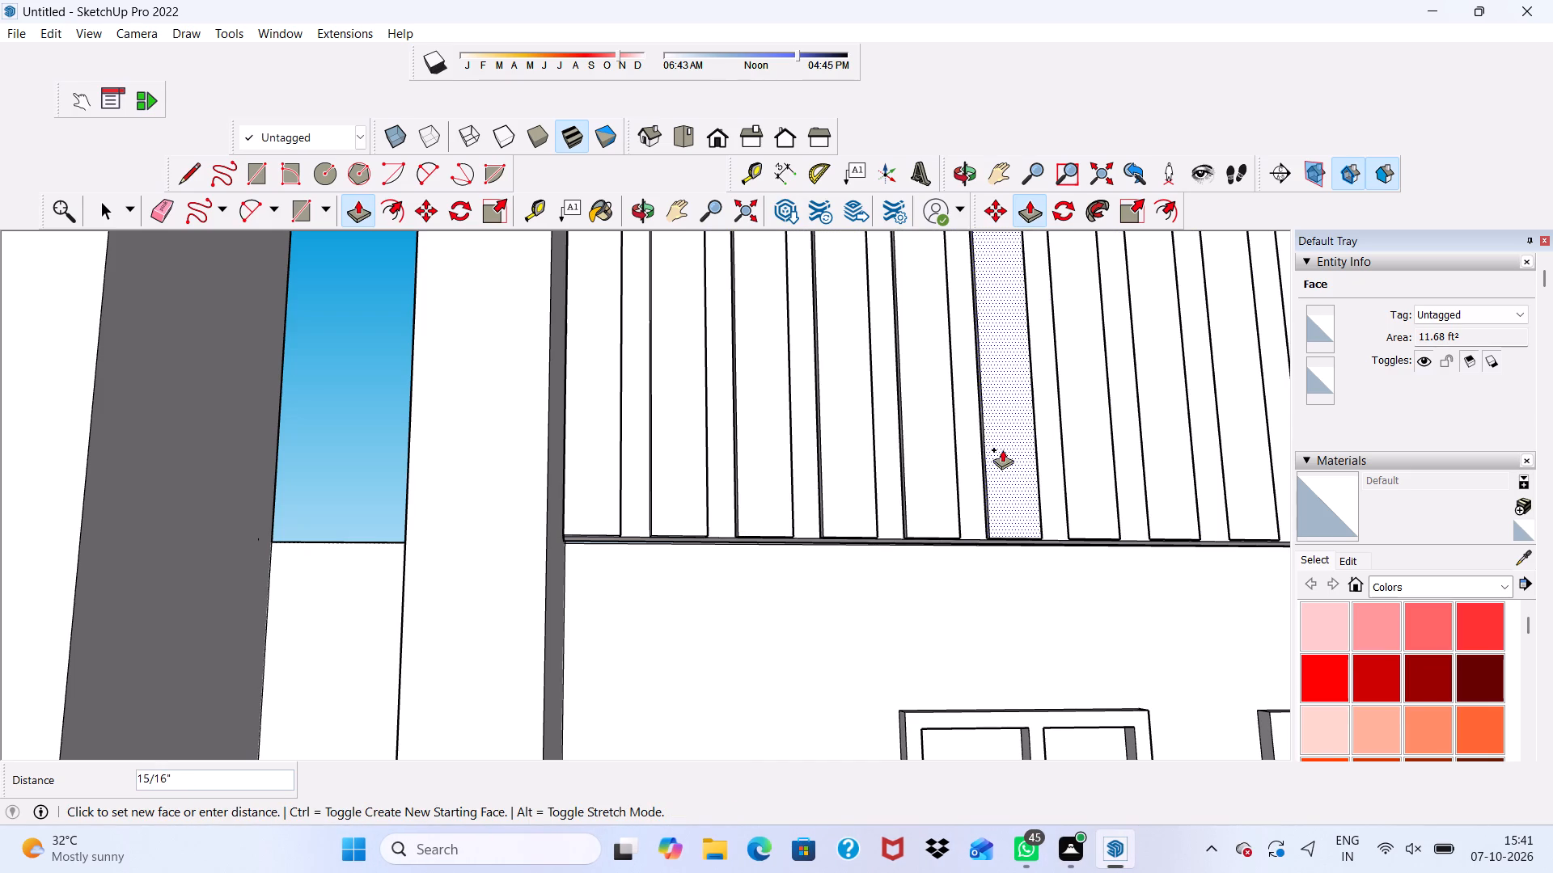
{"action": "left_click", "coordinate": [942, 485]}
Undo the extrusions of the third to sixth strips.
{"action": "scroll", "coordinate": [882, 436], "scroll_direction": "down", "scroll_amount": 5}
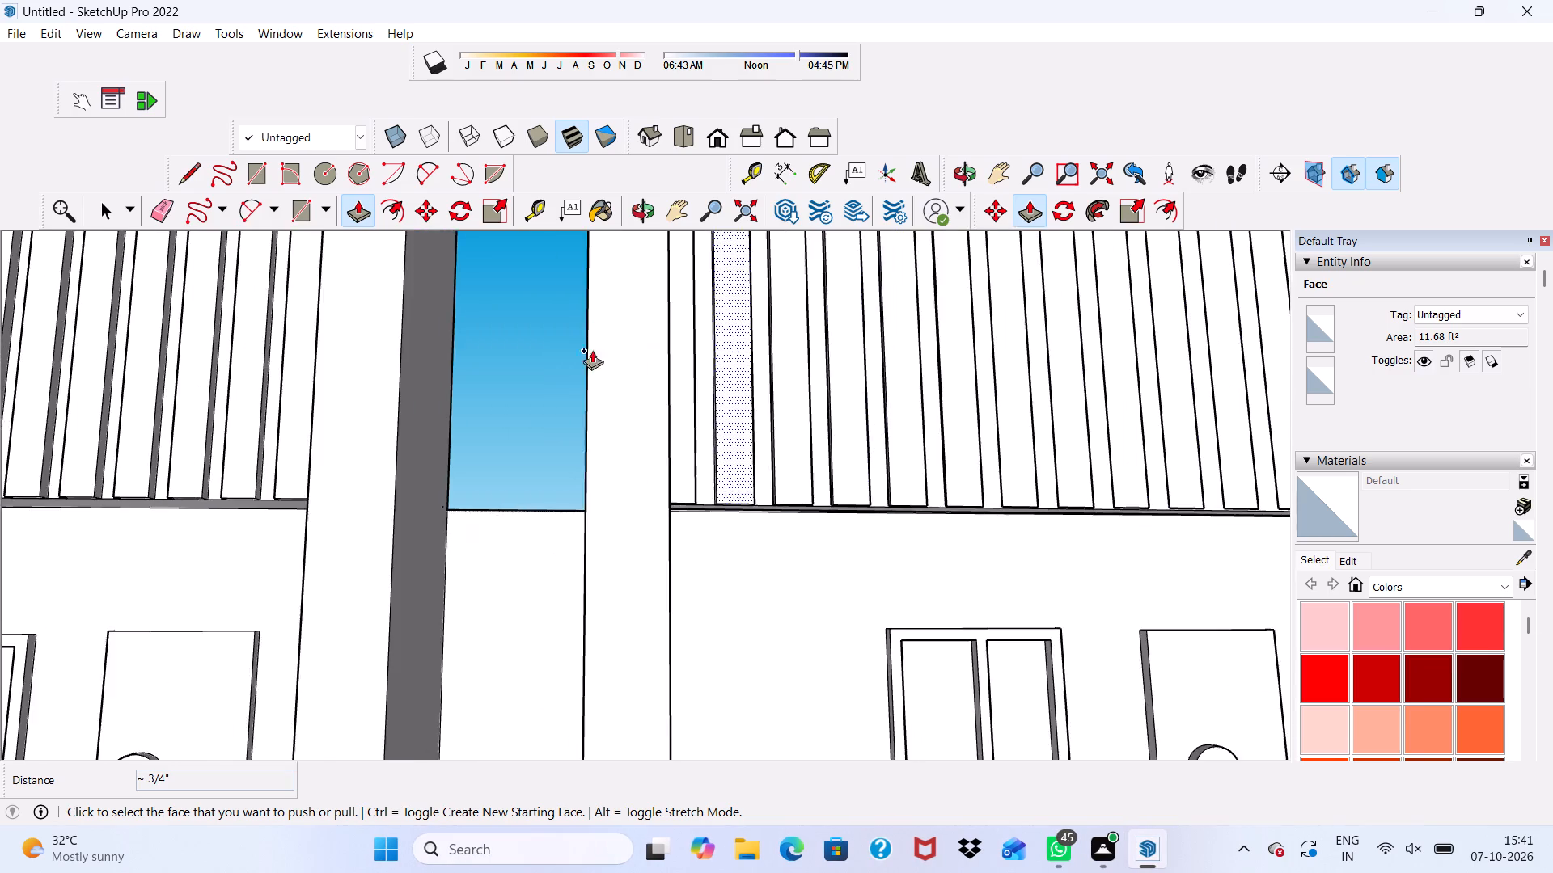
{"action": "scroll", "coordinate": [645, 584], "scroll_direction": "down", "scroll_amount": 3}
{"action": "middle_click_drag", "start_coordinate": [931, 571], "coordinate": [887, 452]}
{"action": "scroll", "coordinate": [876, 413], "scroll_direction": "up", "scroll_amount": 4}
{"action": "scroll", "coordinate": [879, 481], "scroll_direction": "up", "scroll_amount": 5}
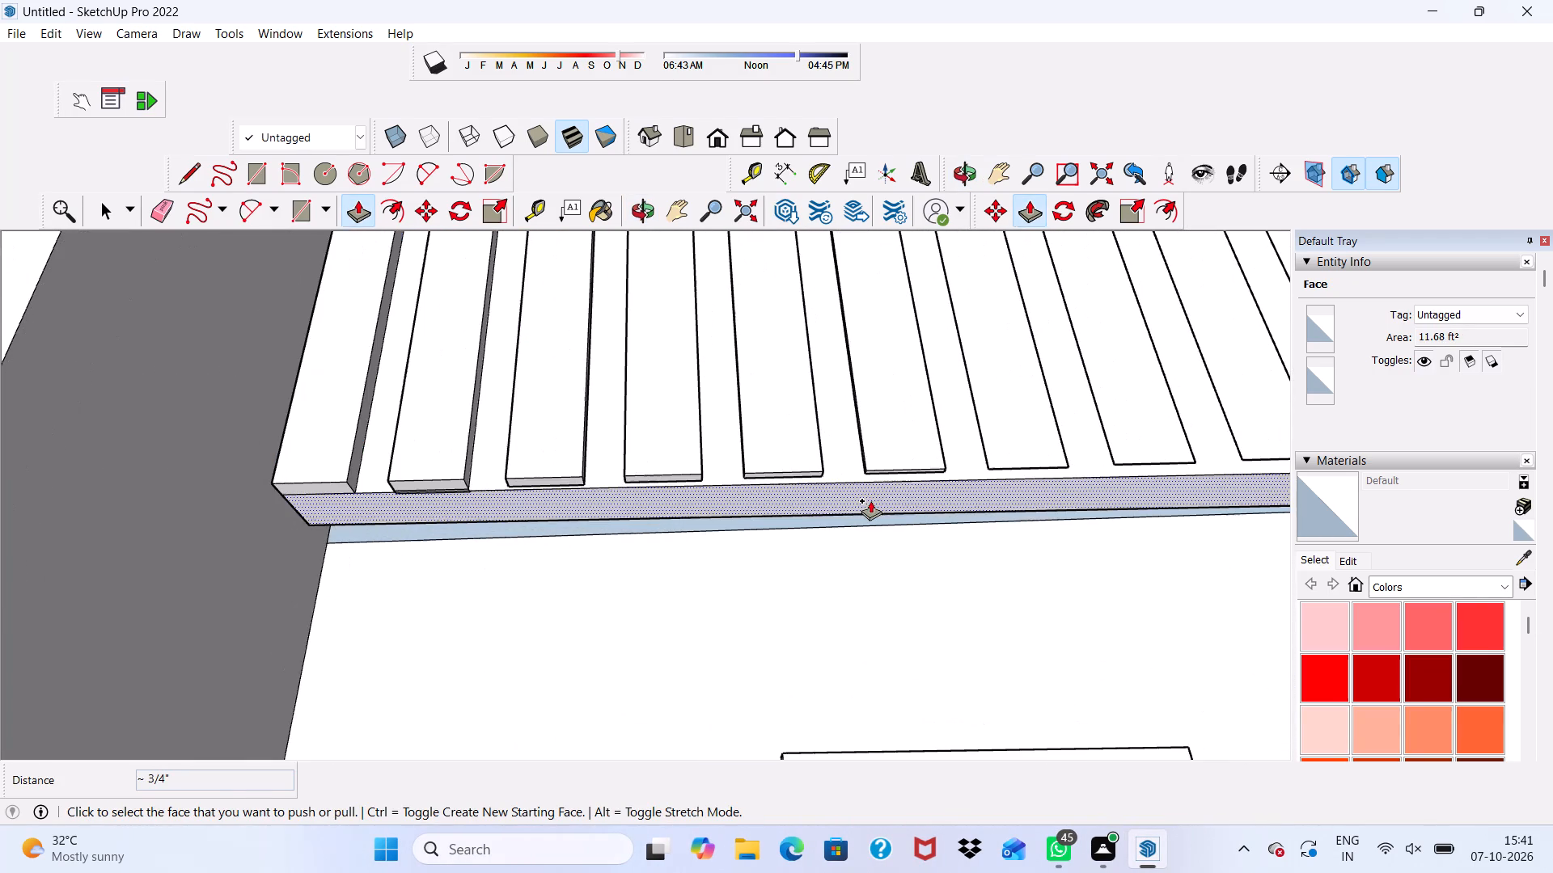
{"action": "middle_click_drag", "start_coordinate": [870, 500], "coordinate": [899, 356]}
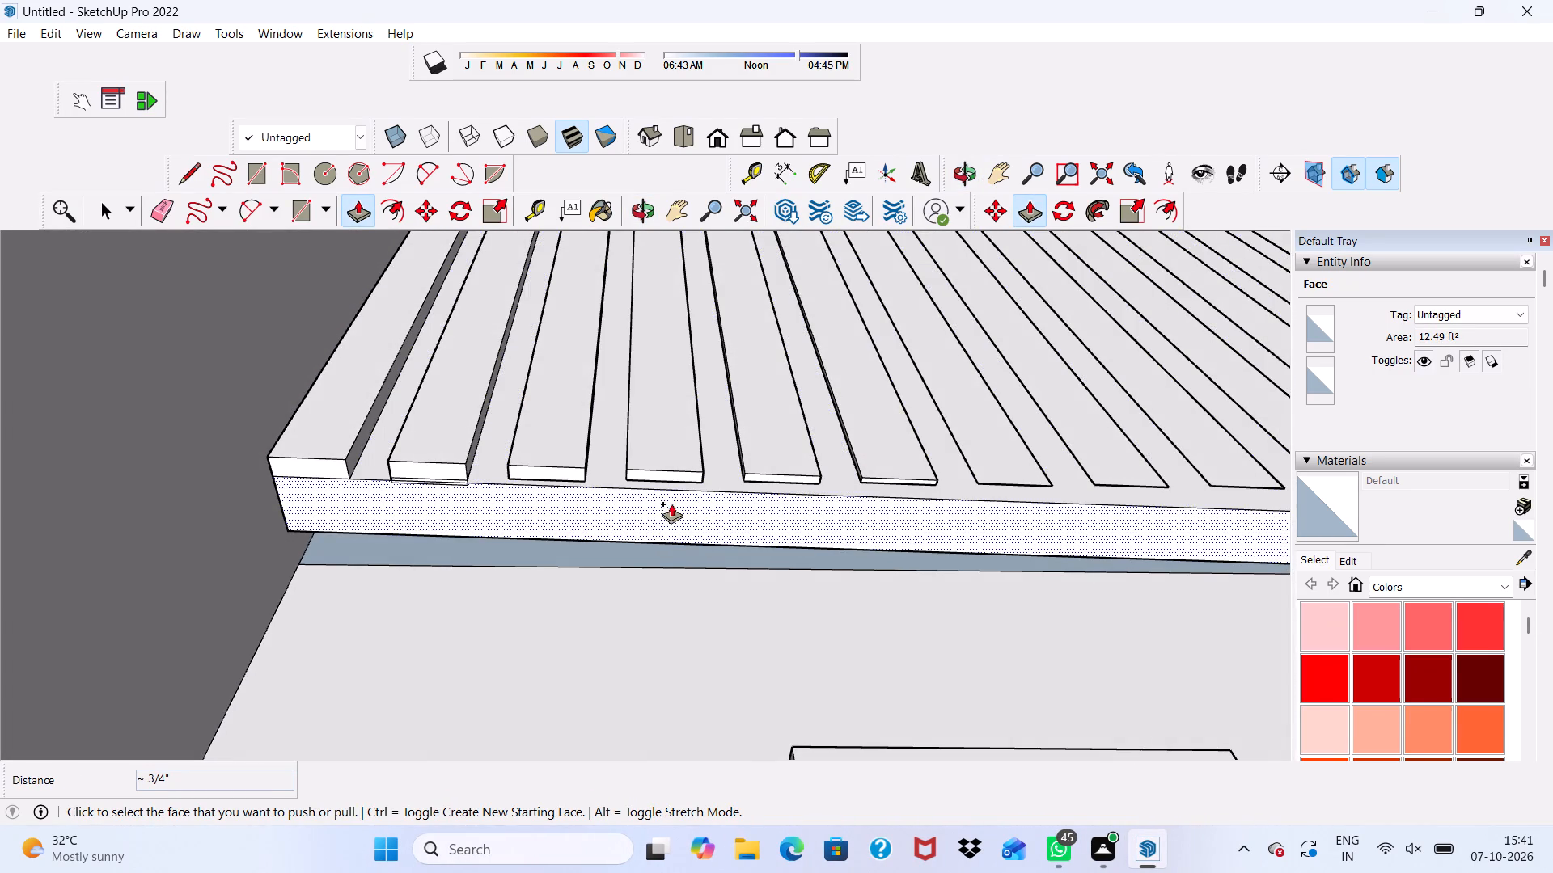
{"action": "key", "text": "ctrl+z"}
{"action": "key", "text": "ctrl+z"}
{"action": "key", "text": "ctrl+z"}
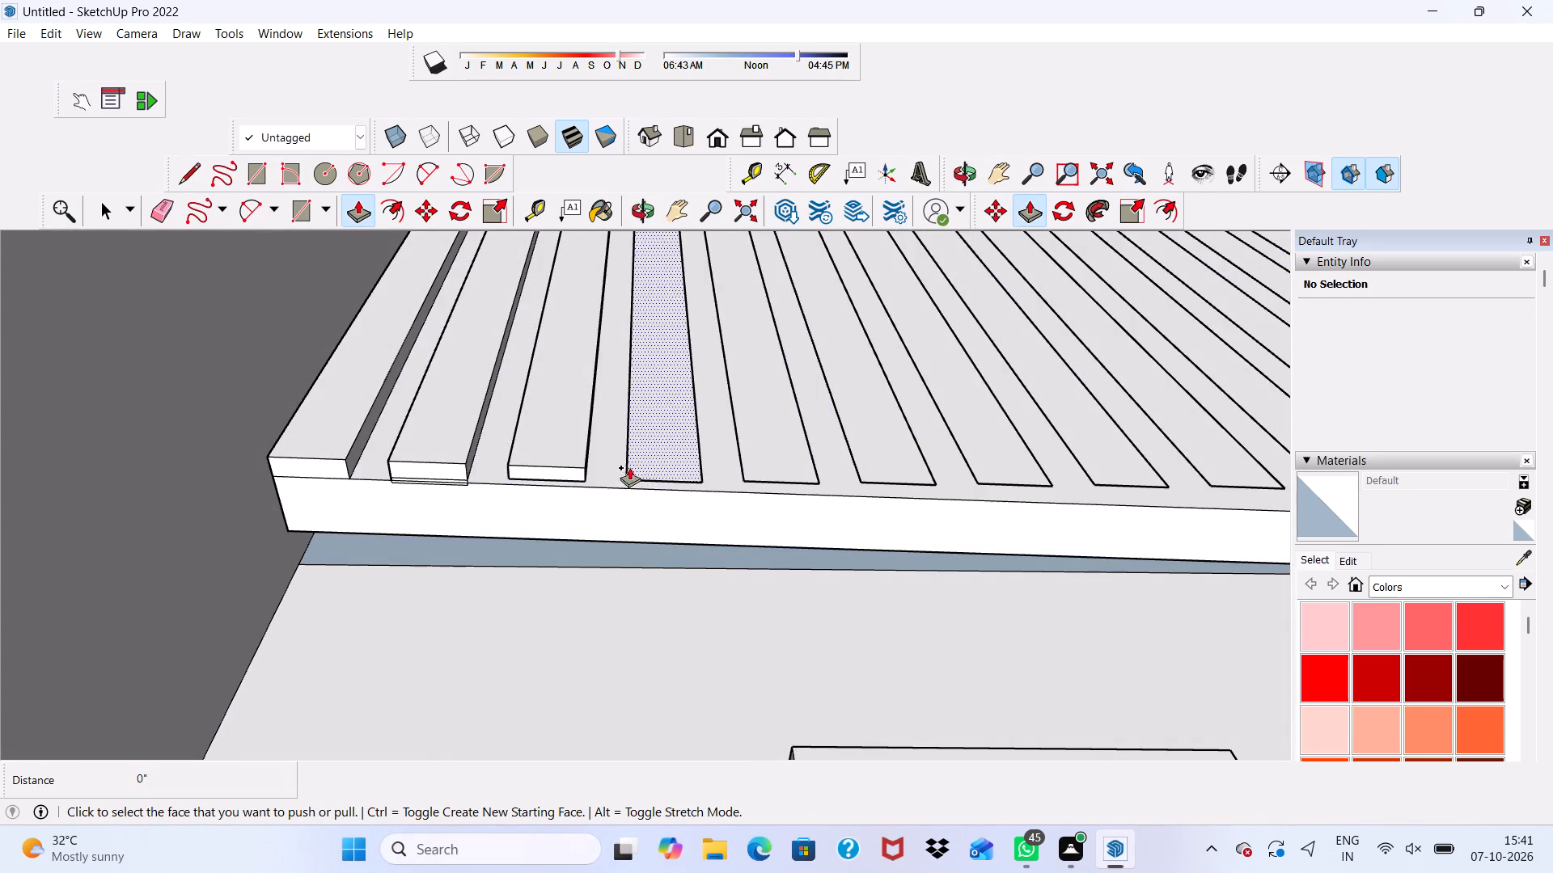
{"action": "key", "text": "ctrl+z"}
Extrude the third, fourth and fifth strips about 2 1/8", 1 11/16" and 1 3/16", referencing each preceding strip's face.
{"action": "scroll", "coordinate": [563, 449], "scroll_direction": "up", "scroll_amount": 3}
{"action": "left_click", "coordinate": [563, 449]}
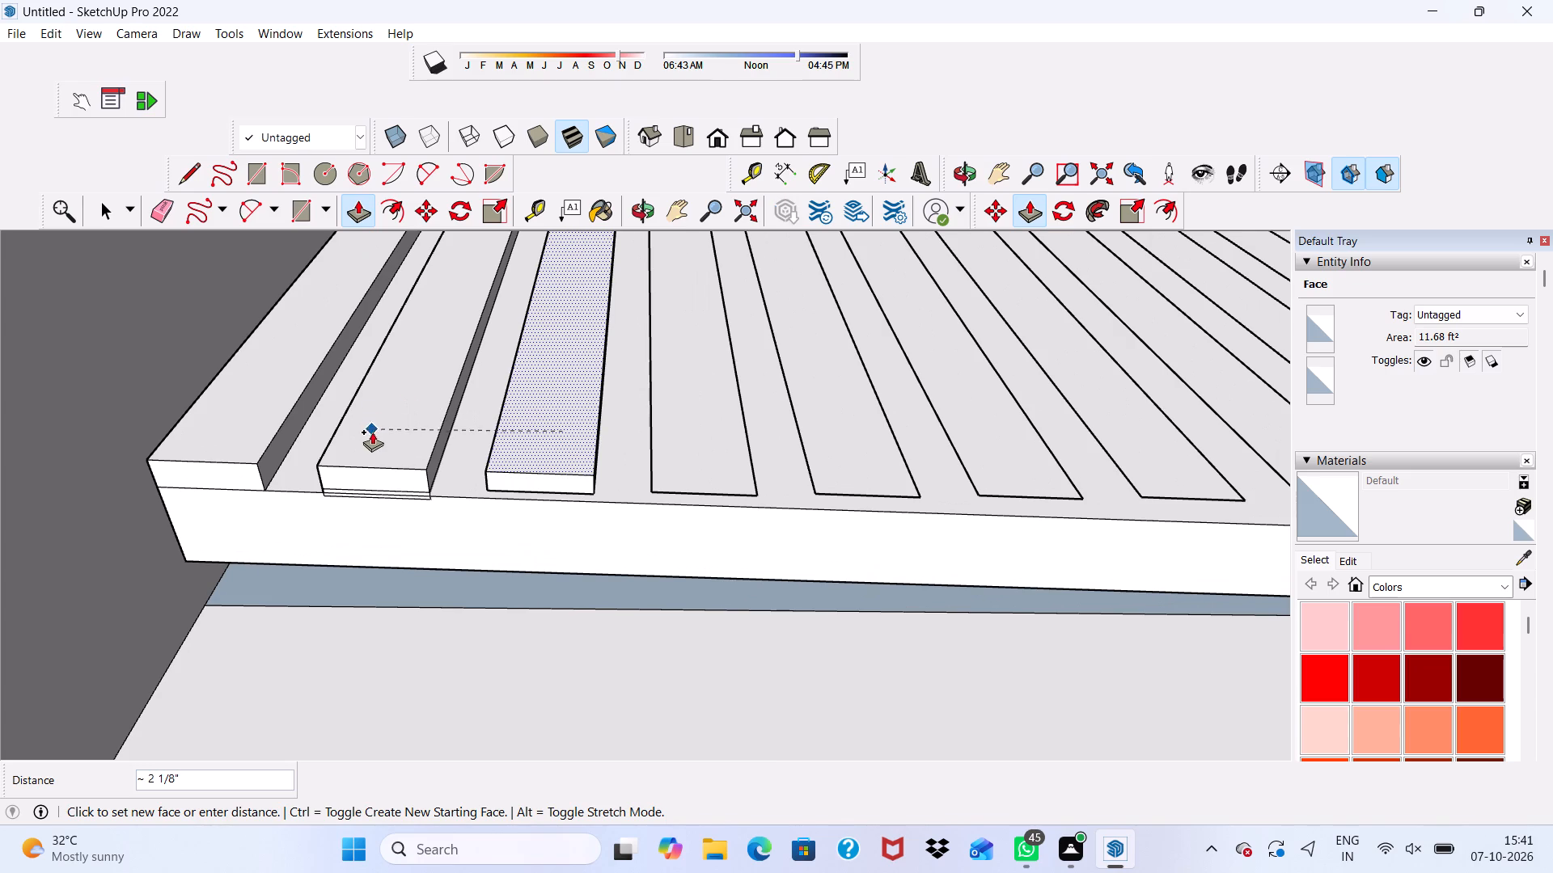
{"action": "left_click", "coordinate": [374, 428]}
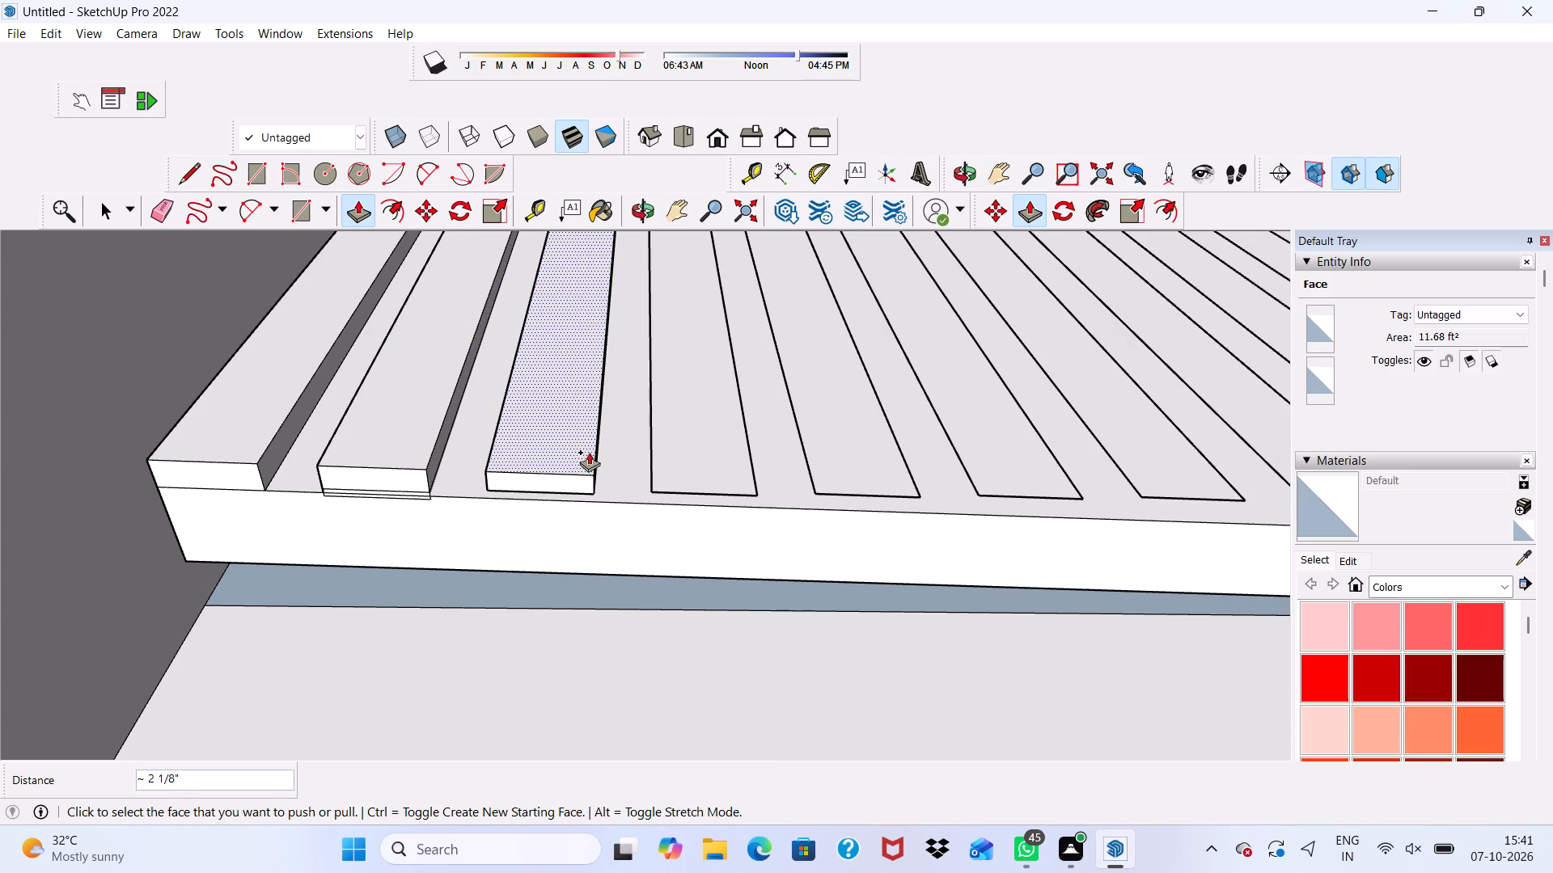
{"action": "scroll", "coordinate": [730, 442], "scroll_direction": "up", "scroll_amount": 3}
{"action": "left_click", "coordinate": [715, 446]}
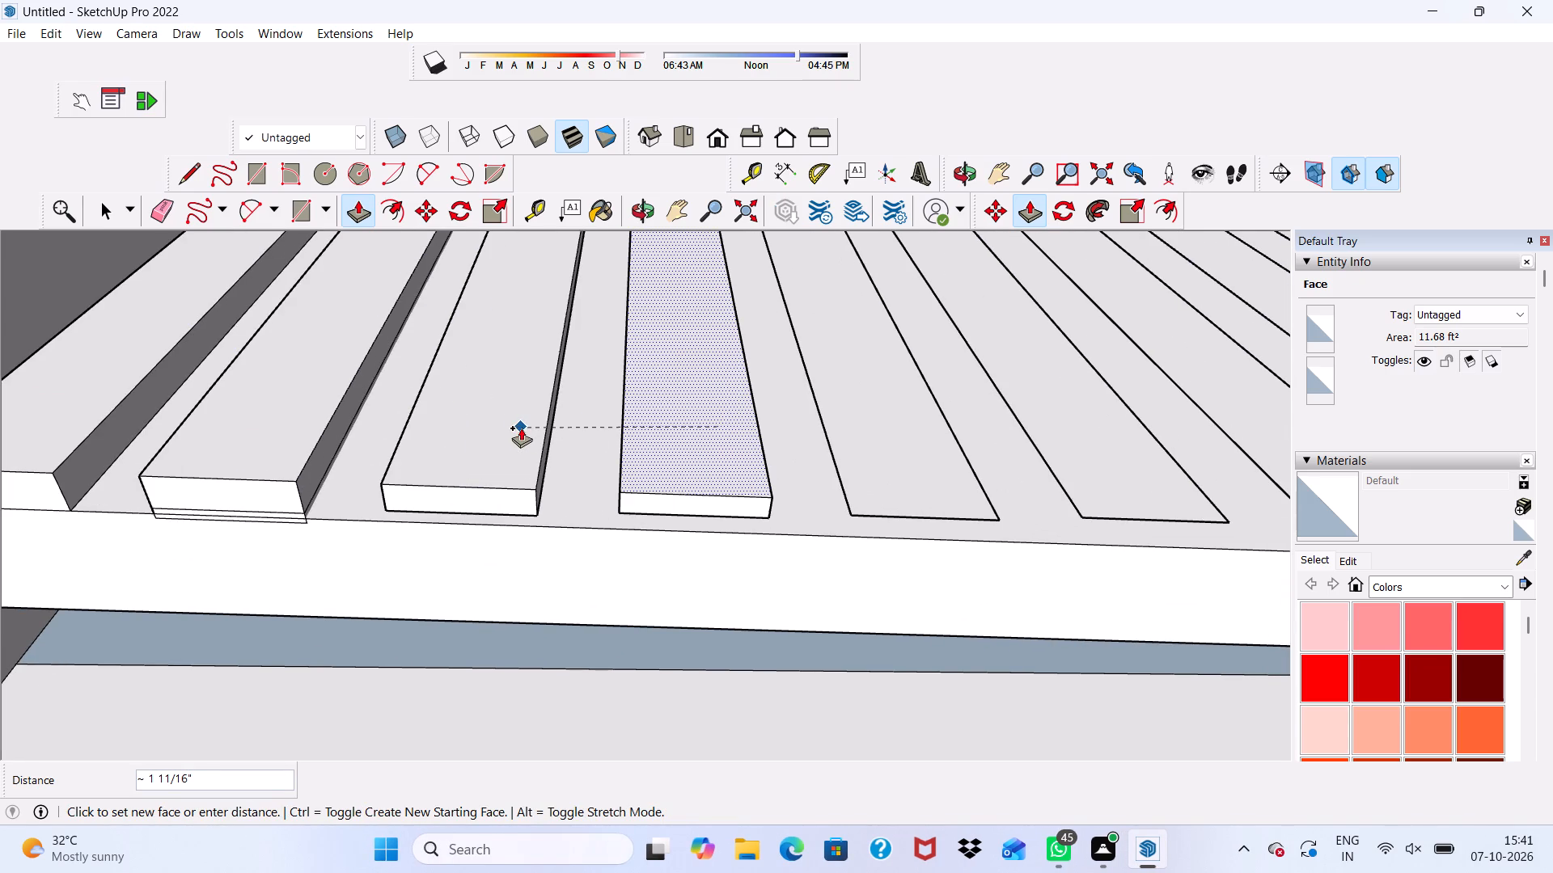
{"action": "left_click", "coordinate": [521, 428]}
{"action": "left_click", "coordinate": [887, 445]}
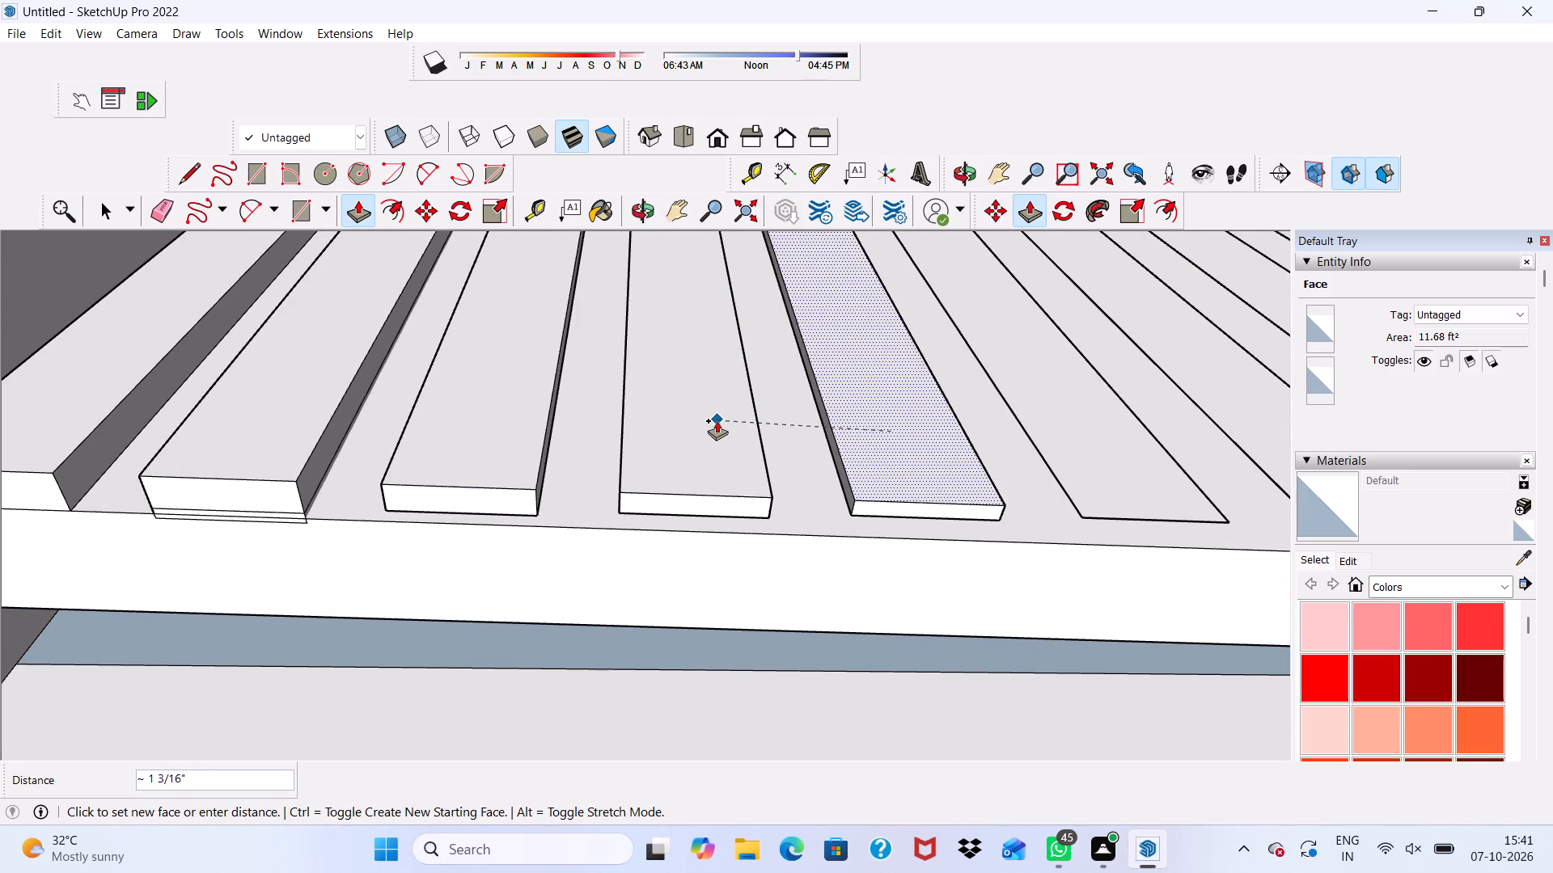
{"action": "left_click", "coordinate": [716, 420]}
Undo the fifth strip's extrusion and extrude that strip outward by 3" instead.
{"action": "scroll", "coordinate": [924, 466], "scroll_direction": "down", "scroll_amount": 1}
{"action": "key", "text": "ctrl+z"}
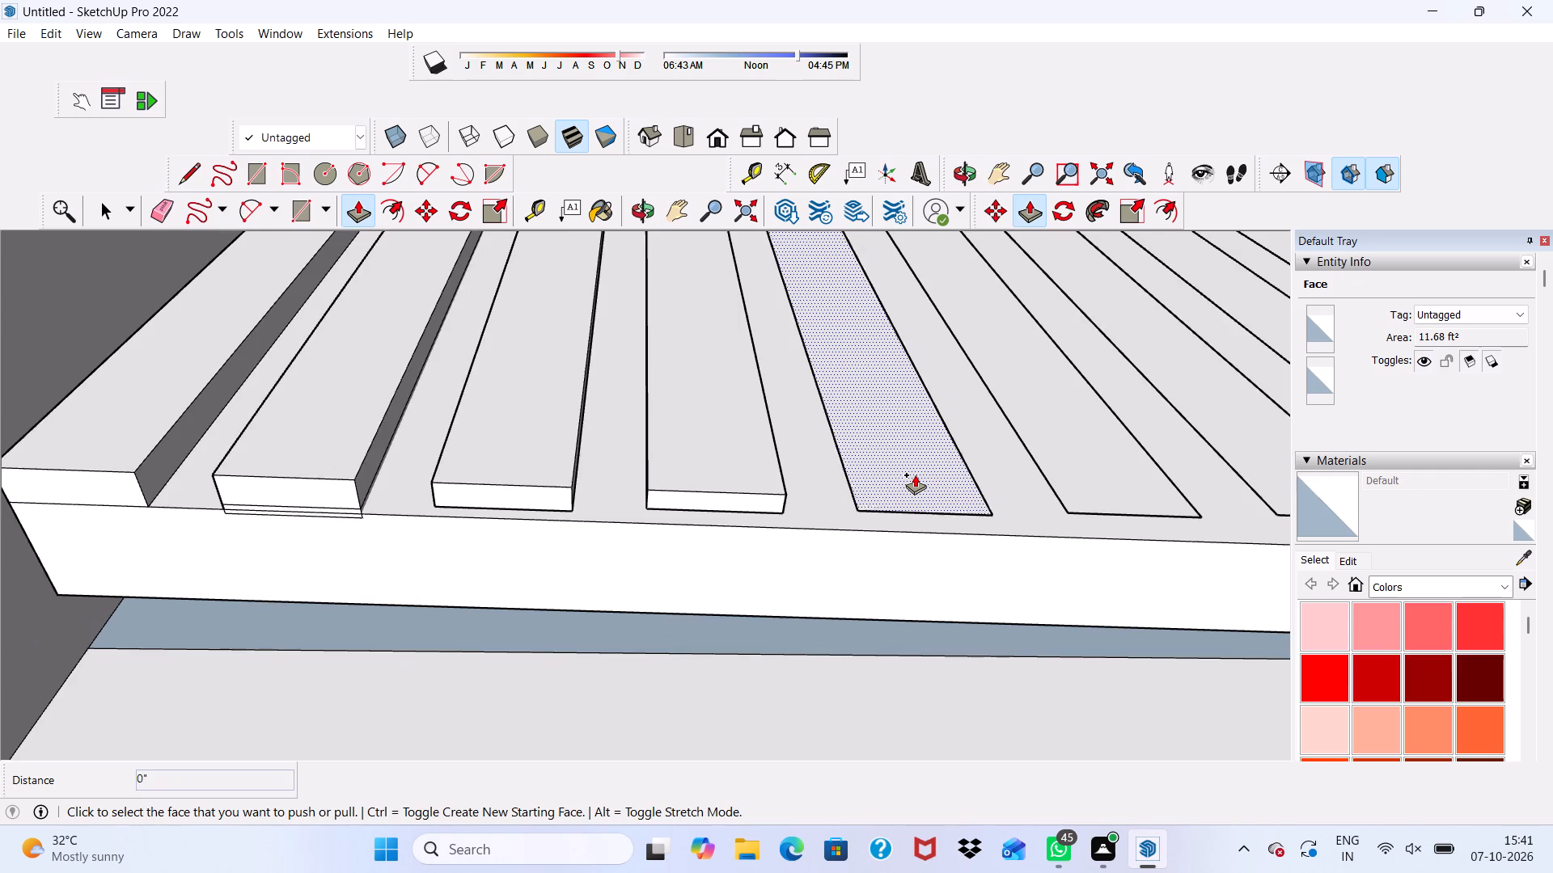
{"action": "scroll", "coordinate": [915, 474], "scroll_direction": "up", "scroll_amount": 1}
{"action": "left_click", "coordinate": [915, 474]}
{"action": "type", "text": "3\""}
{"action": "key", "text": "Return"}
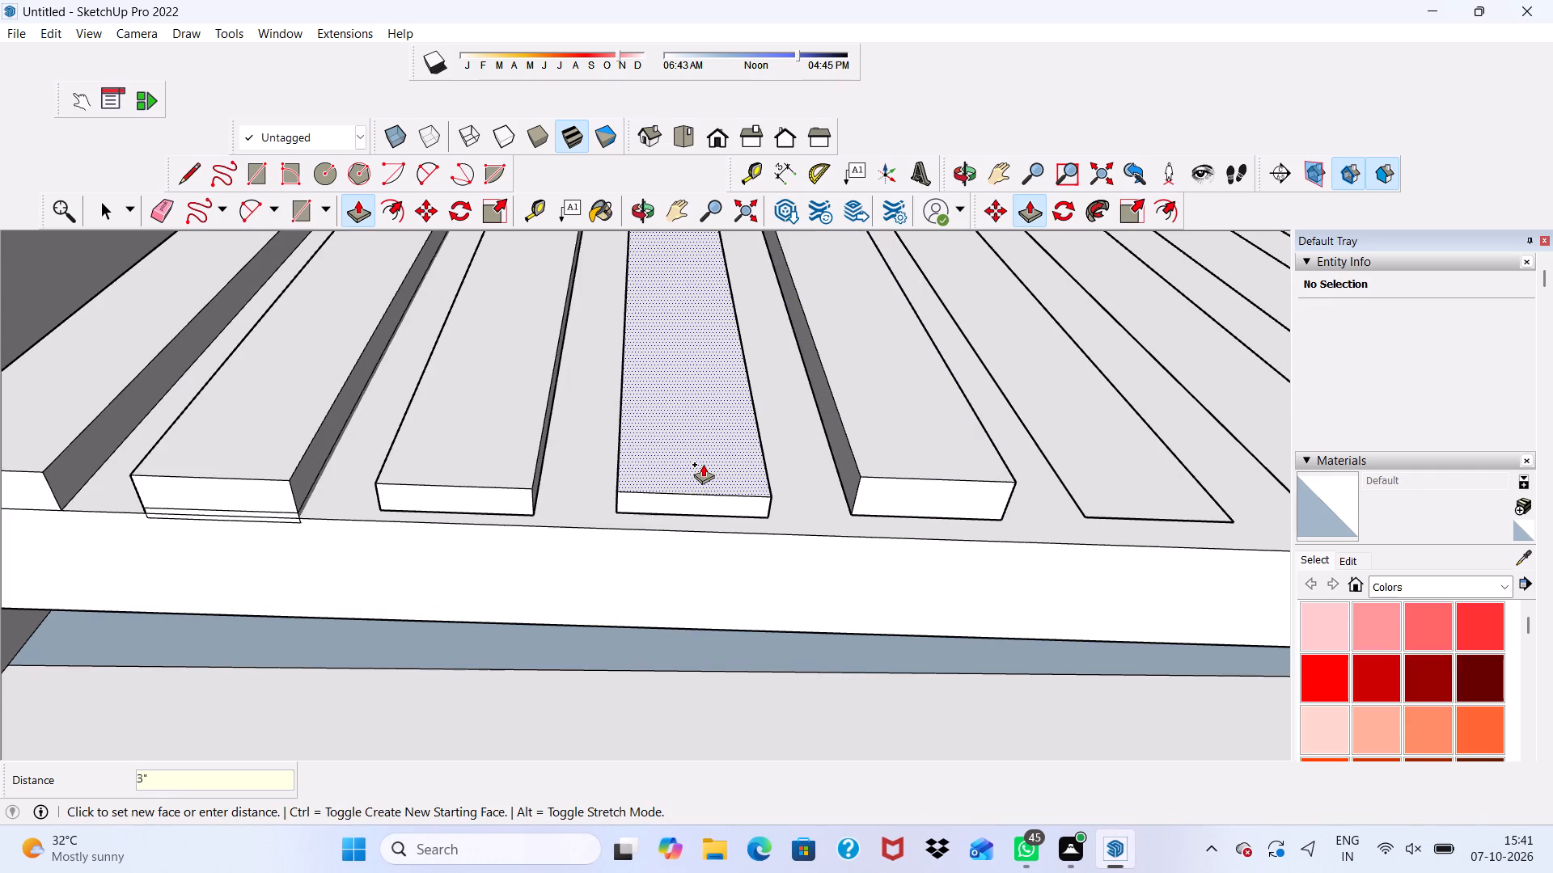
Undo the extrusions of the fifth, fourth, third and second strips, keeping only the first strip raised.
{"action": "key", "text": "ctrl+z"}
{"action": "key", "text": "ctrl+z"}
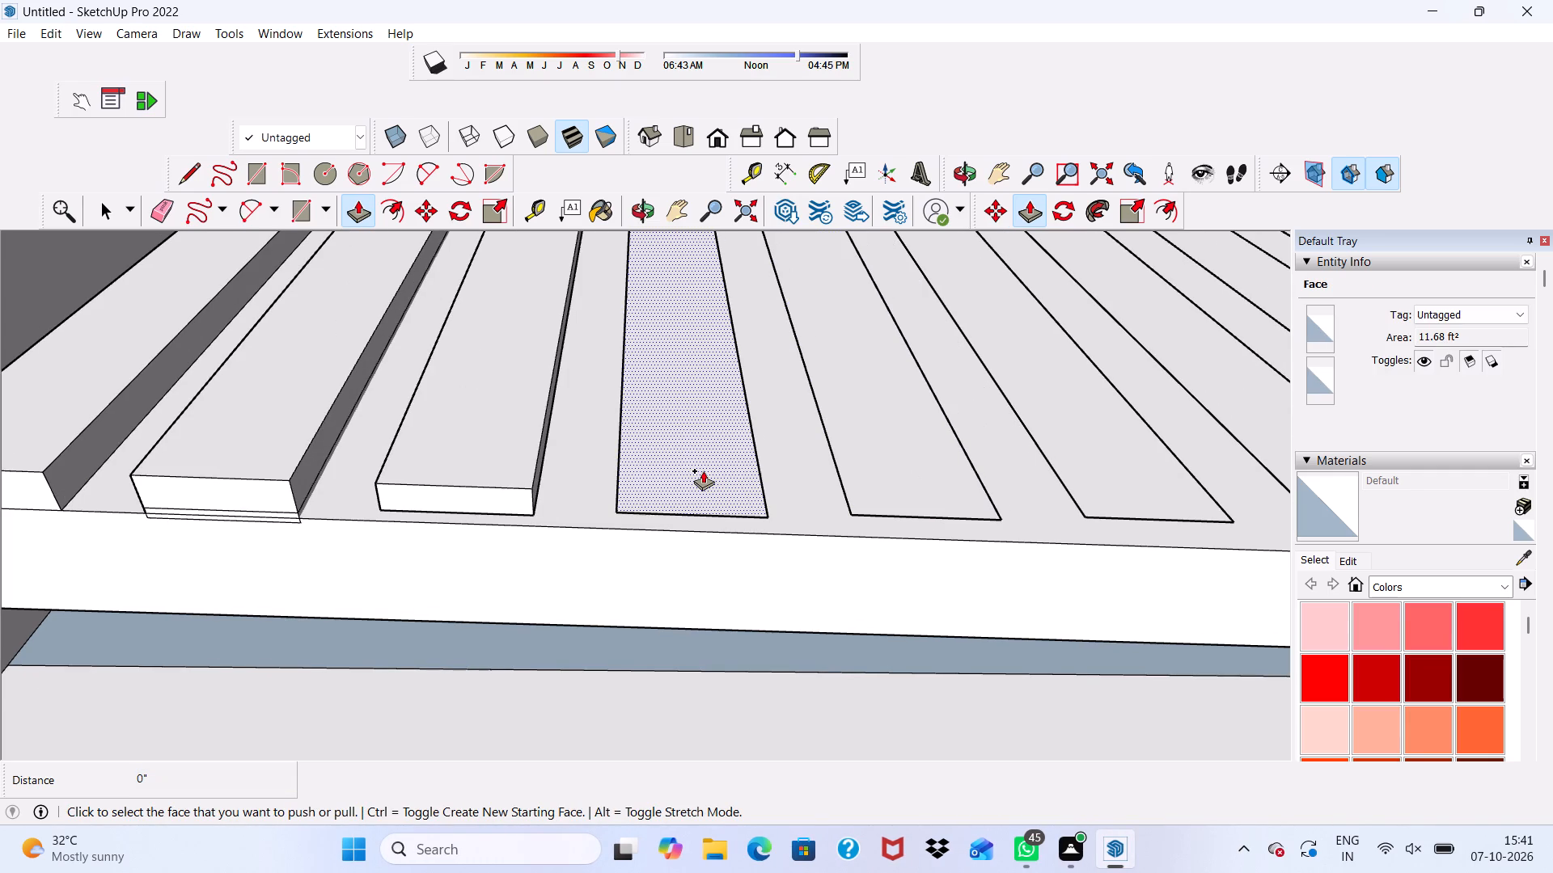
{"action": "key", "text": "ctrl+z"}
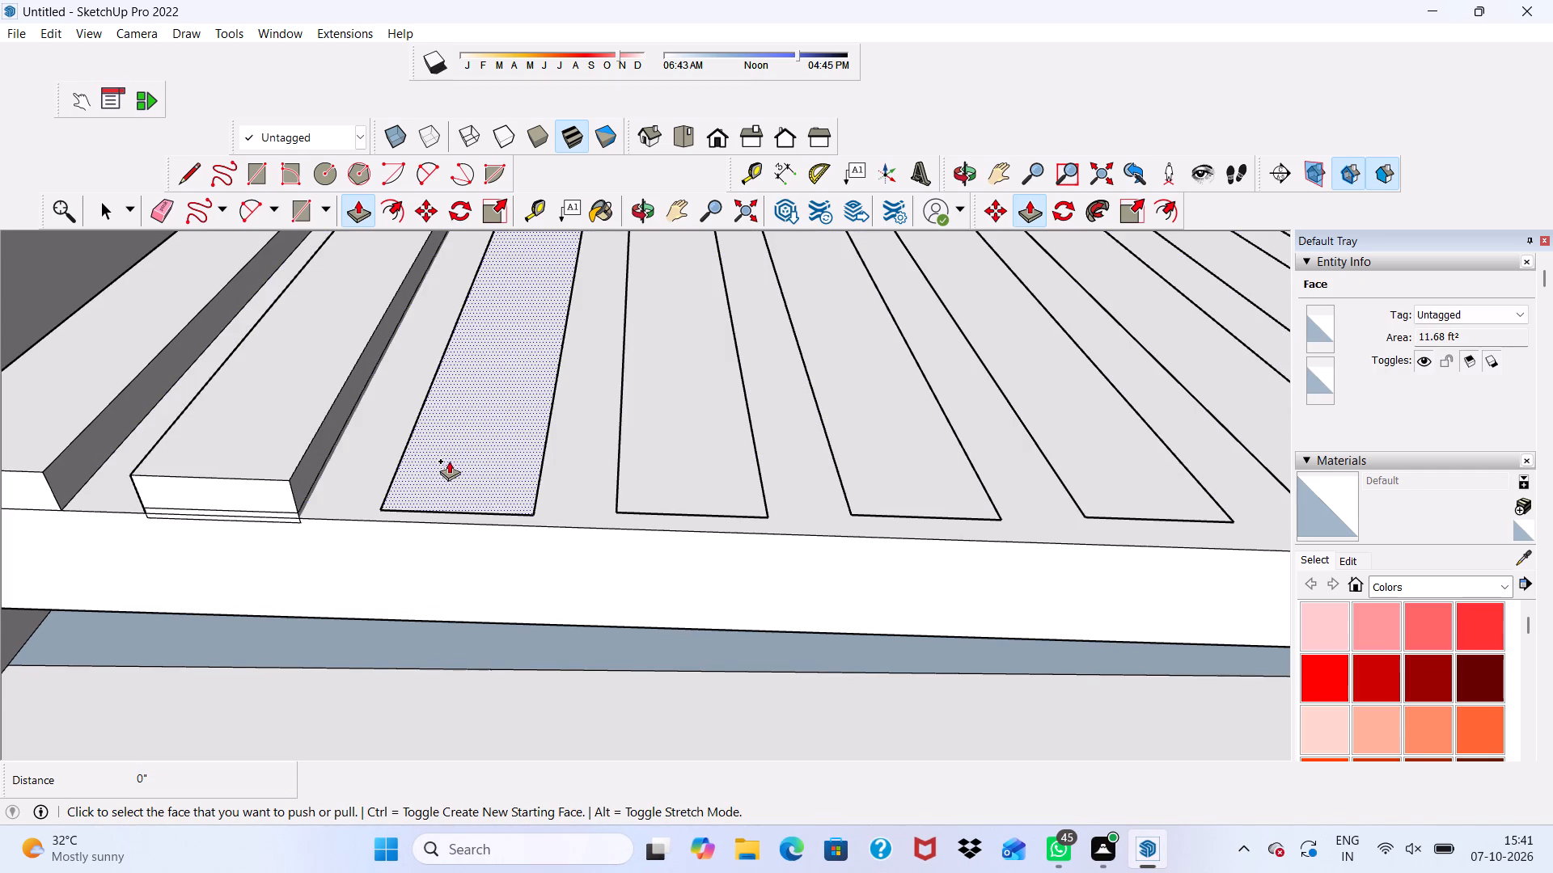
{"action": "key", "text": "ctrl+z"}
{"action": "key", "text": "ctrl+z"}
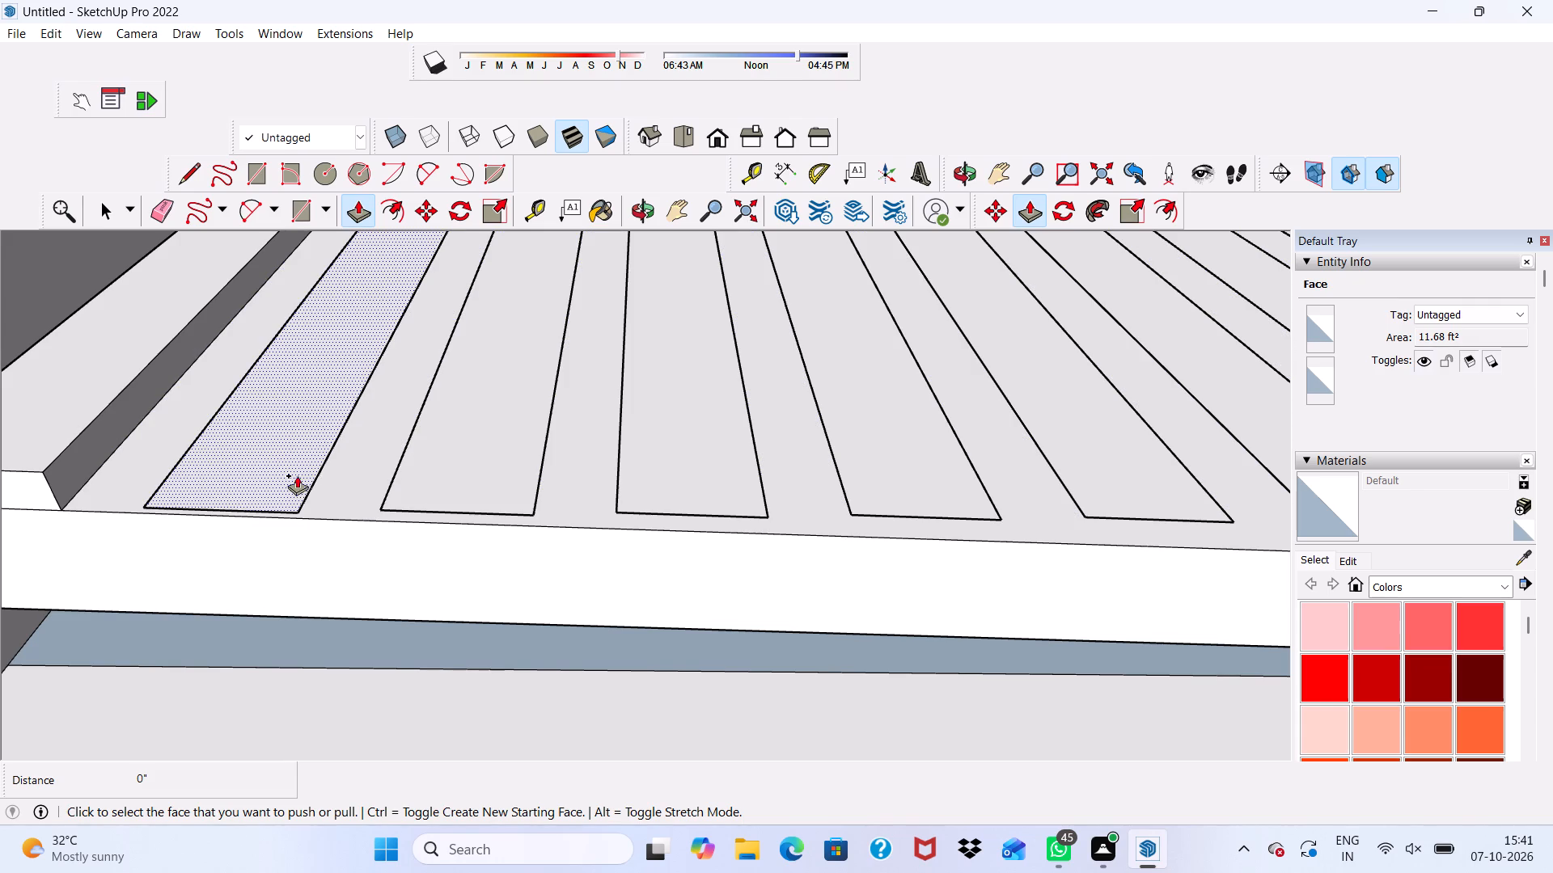
Extrude the second and third strips from the slatted-tower side outward by 3" each.
{"action": "left_click", "coordinate": [286, 463]}
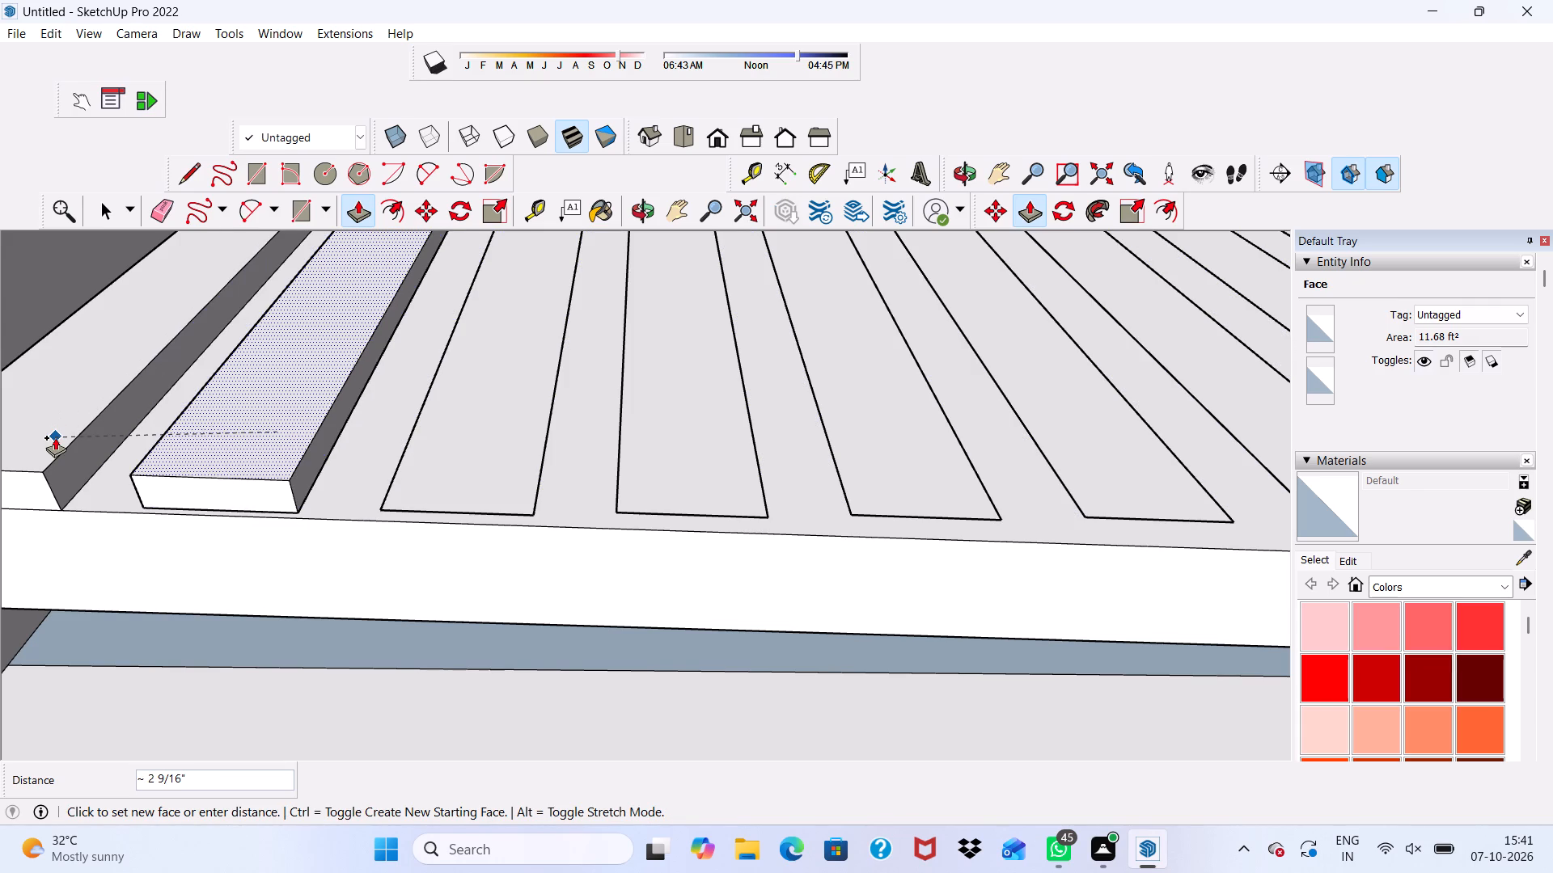
{"action": "key", "text": "3"}
{"action": "key", "text": "shift+quotedbl"}
{"action": "key", "text": "Return"}
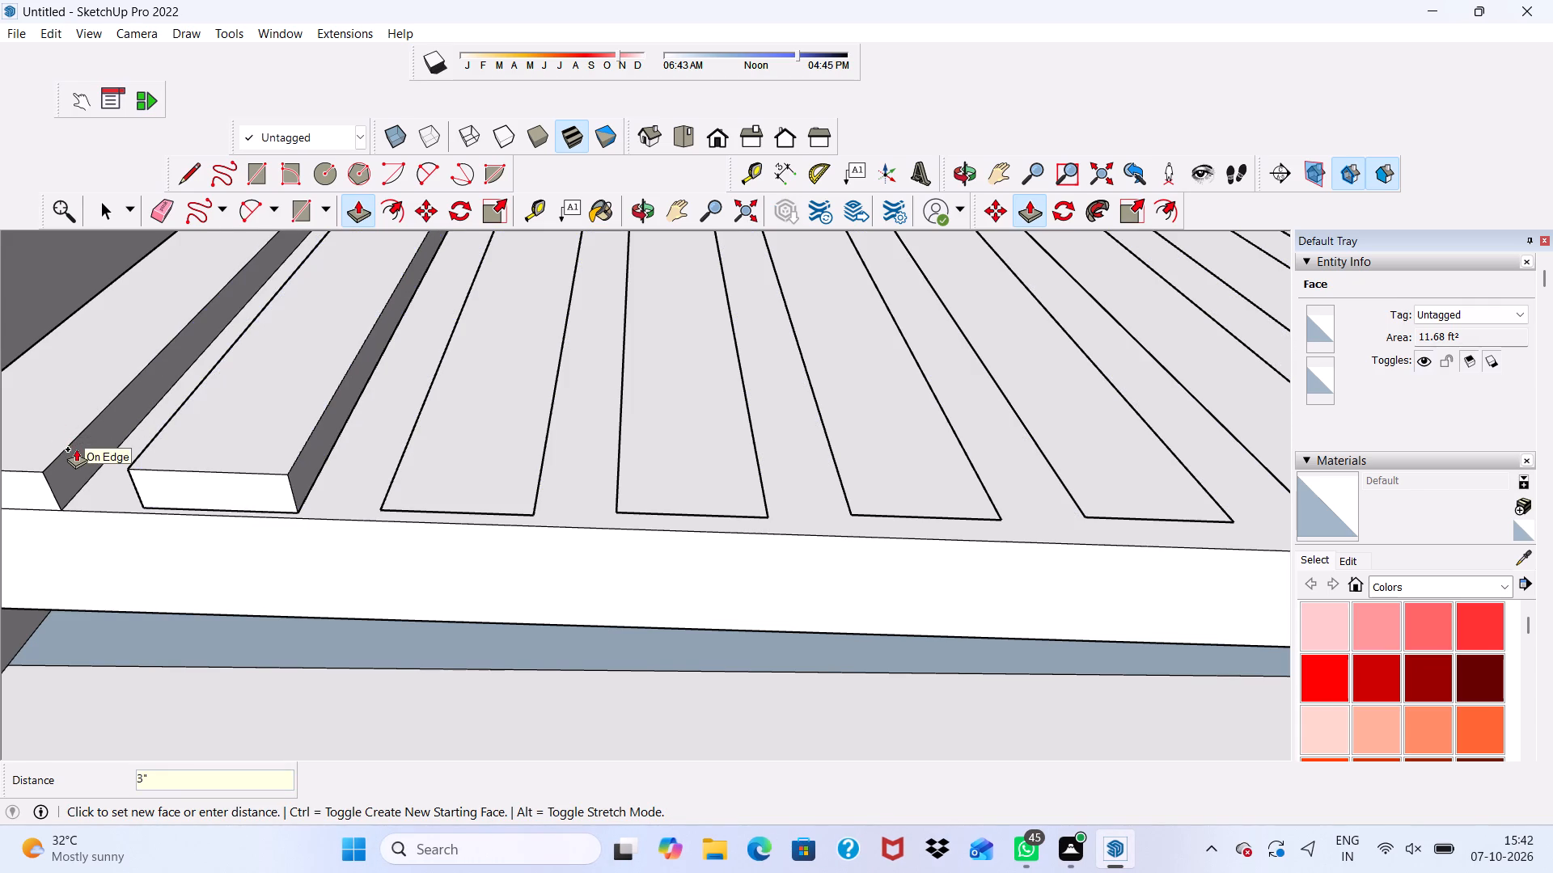
{"action": "scroll", "coordinate": [585, 544], "scroll_direction": "up", "scroll_amount": 1}
{"action": "left_click", "coordinate": [503, 456]}
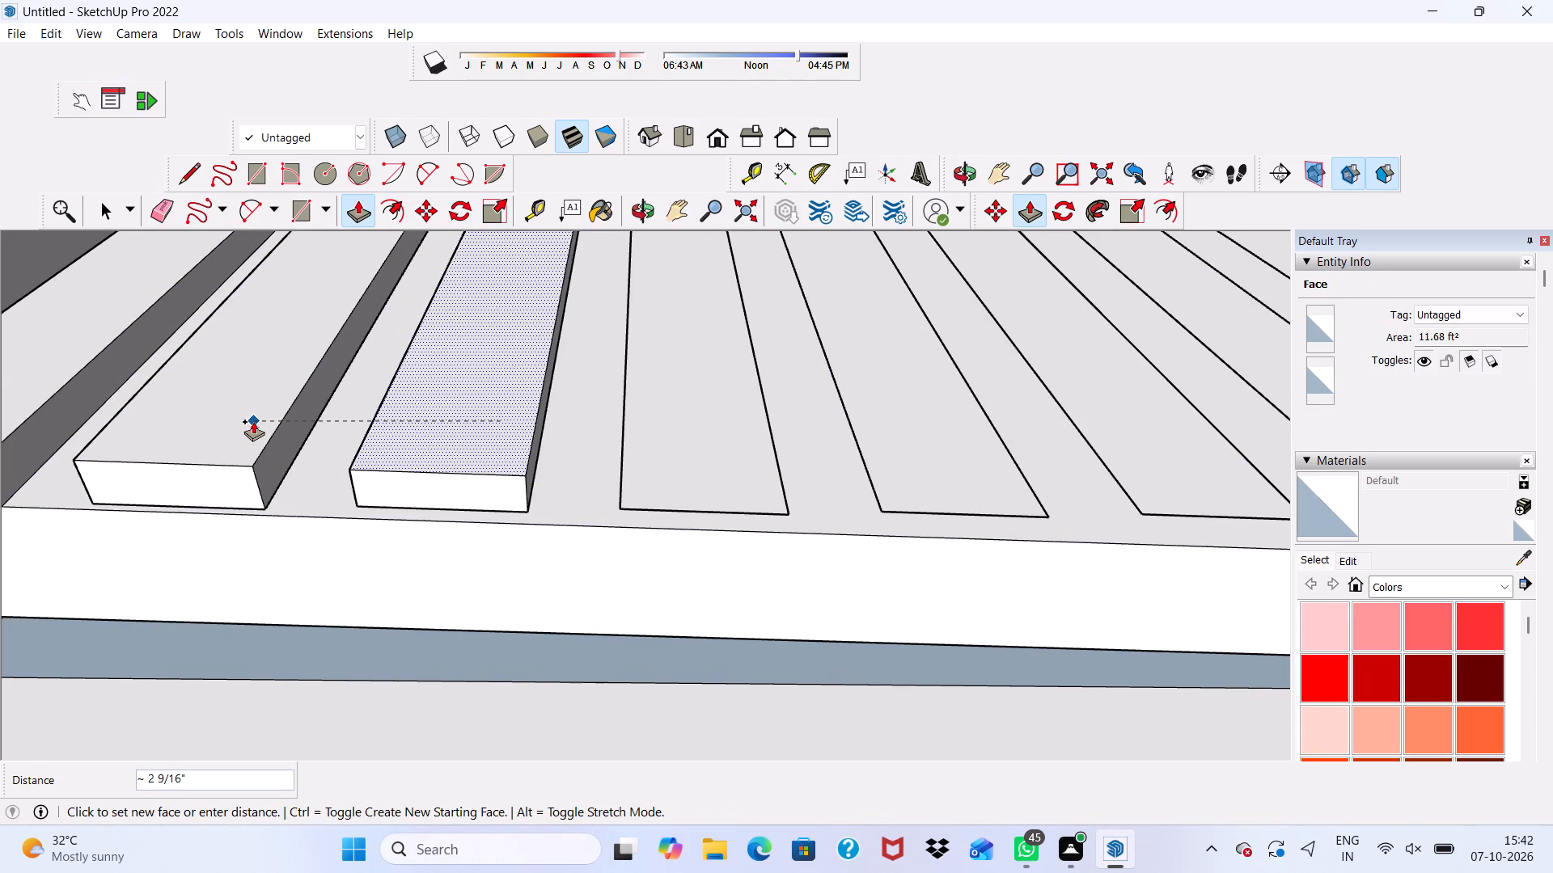
{"action": "type", "text": "3\""}
{"action": "key", "text": "Return"}
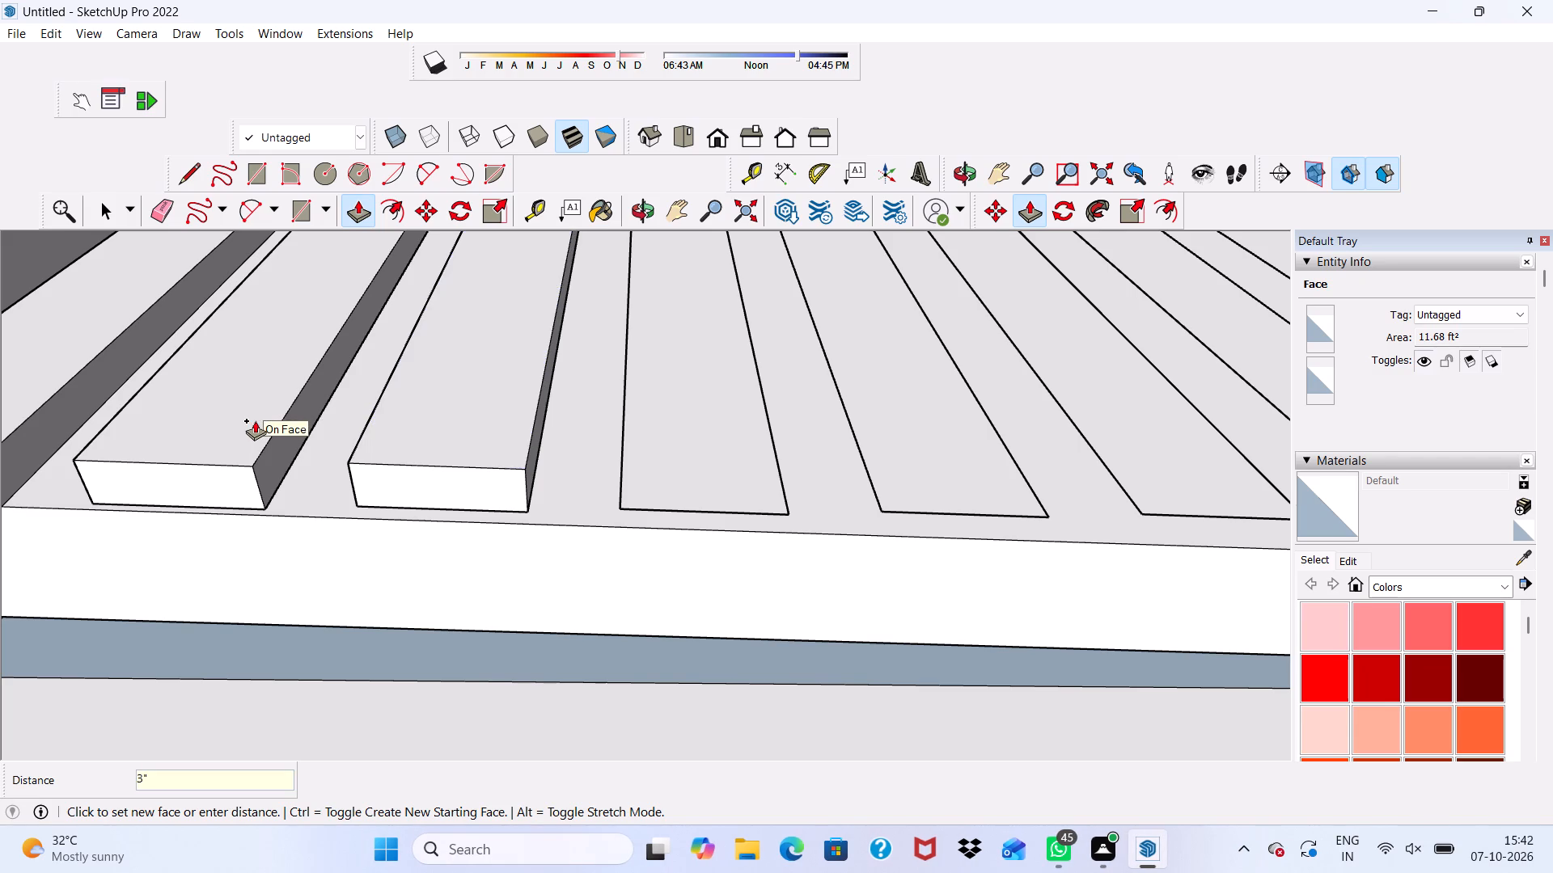
Extrude the fourth strip outward about 2 9/16", using the third strip's face as the depth reference.
{"action": "left_click", "coordinate": [695, 457]}
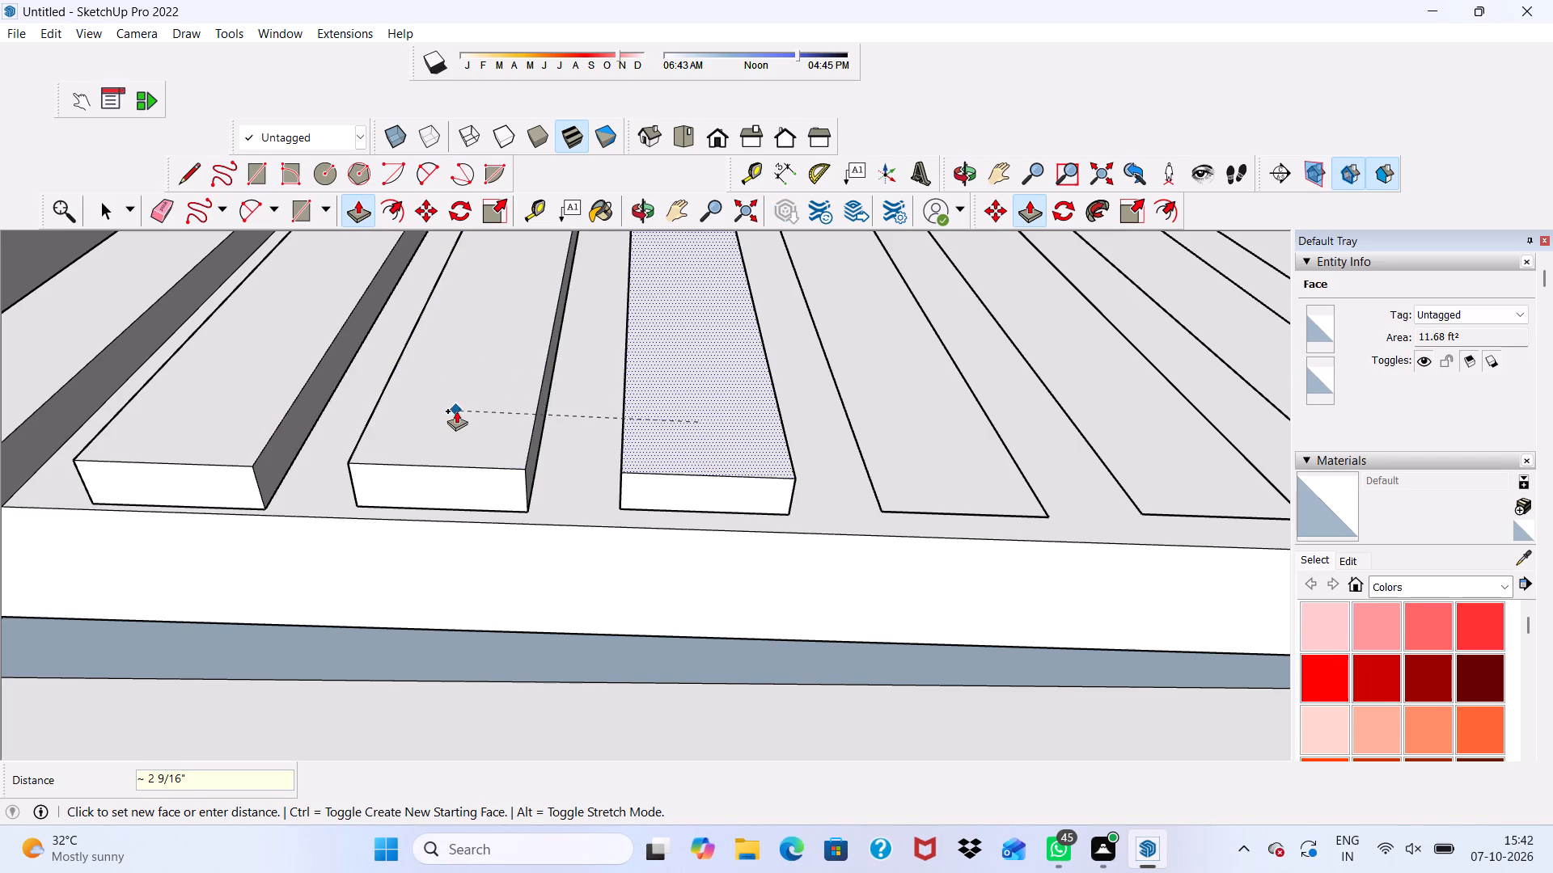
{"action": "left_click", "coordinate": [456, 411]}
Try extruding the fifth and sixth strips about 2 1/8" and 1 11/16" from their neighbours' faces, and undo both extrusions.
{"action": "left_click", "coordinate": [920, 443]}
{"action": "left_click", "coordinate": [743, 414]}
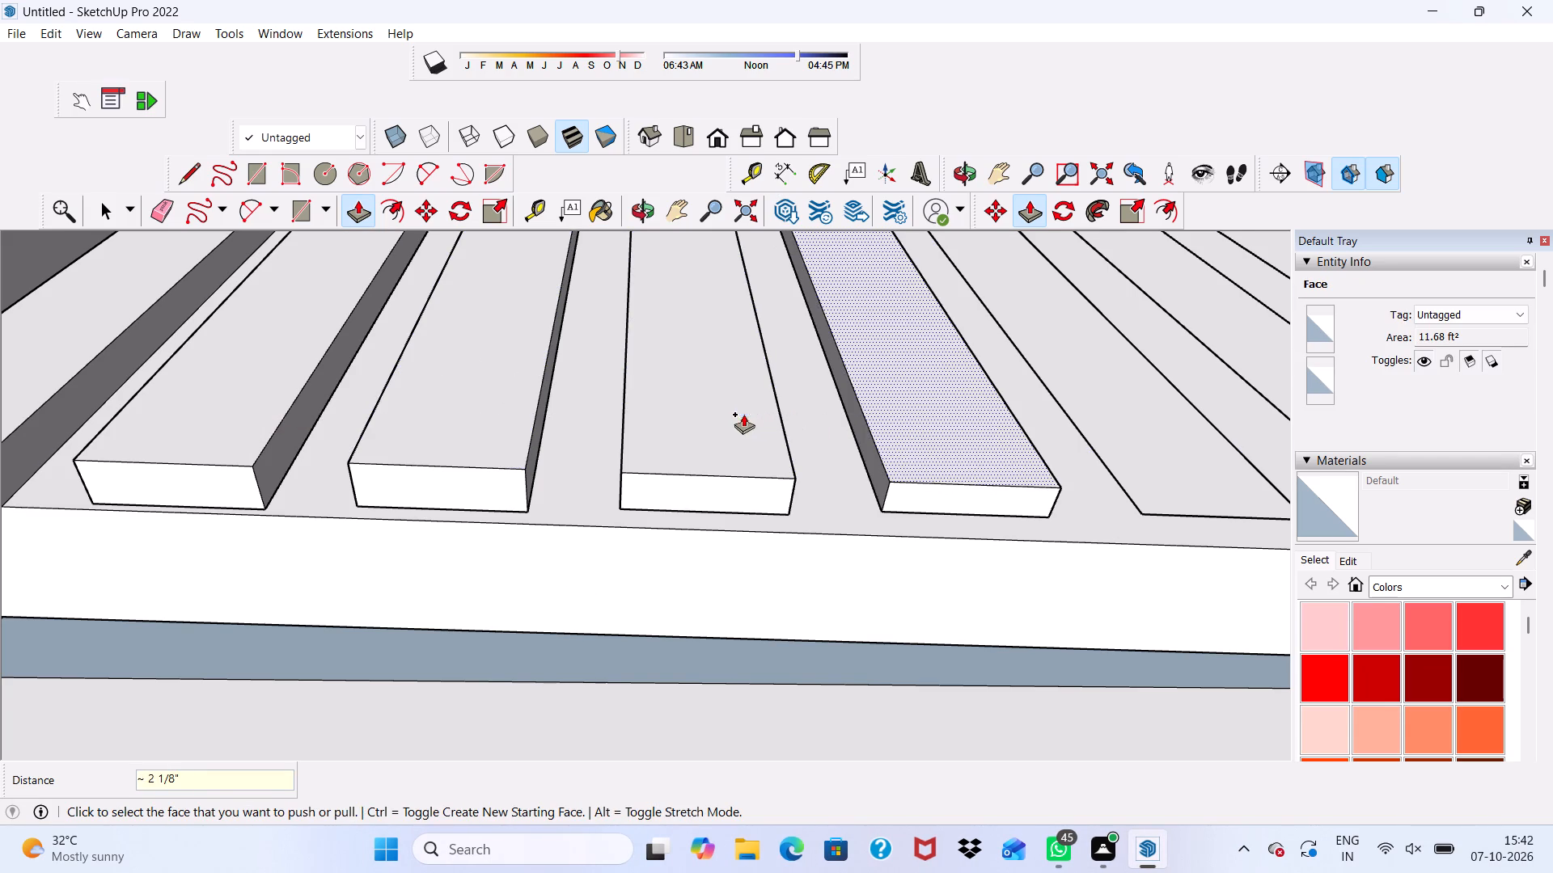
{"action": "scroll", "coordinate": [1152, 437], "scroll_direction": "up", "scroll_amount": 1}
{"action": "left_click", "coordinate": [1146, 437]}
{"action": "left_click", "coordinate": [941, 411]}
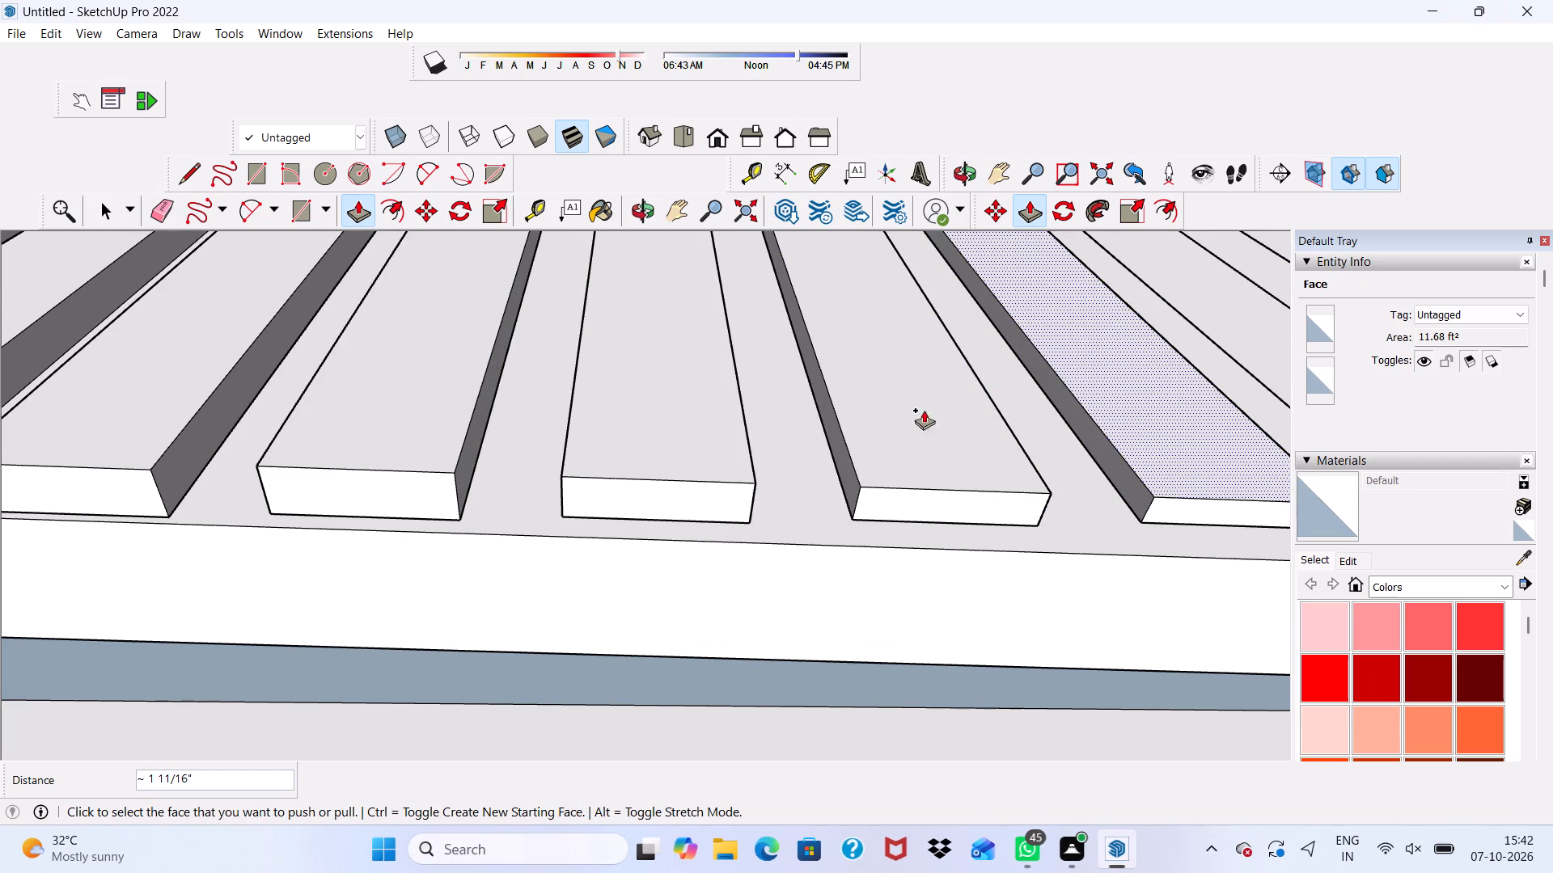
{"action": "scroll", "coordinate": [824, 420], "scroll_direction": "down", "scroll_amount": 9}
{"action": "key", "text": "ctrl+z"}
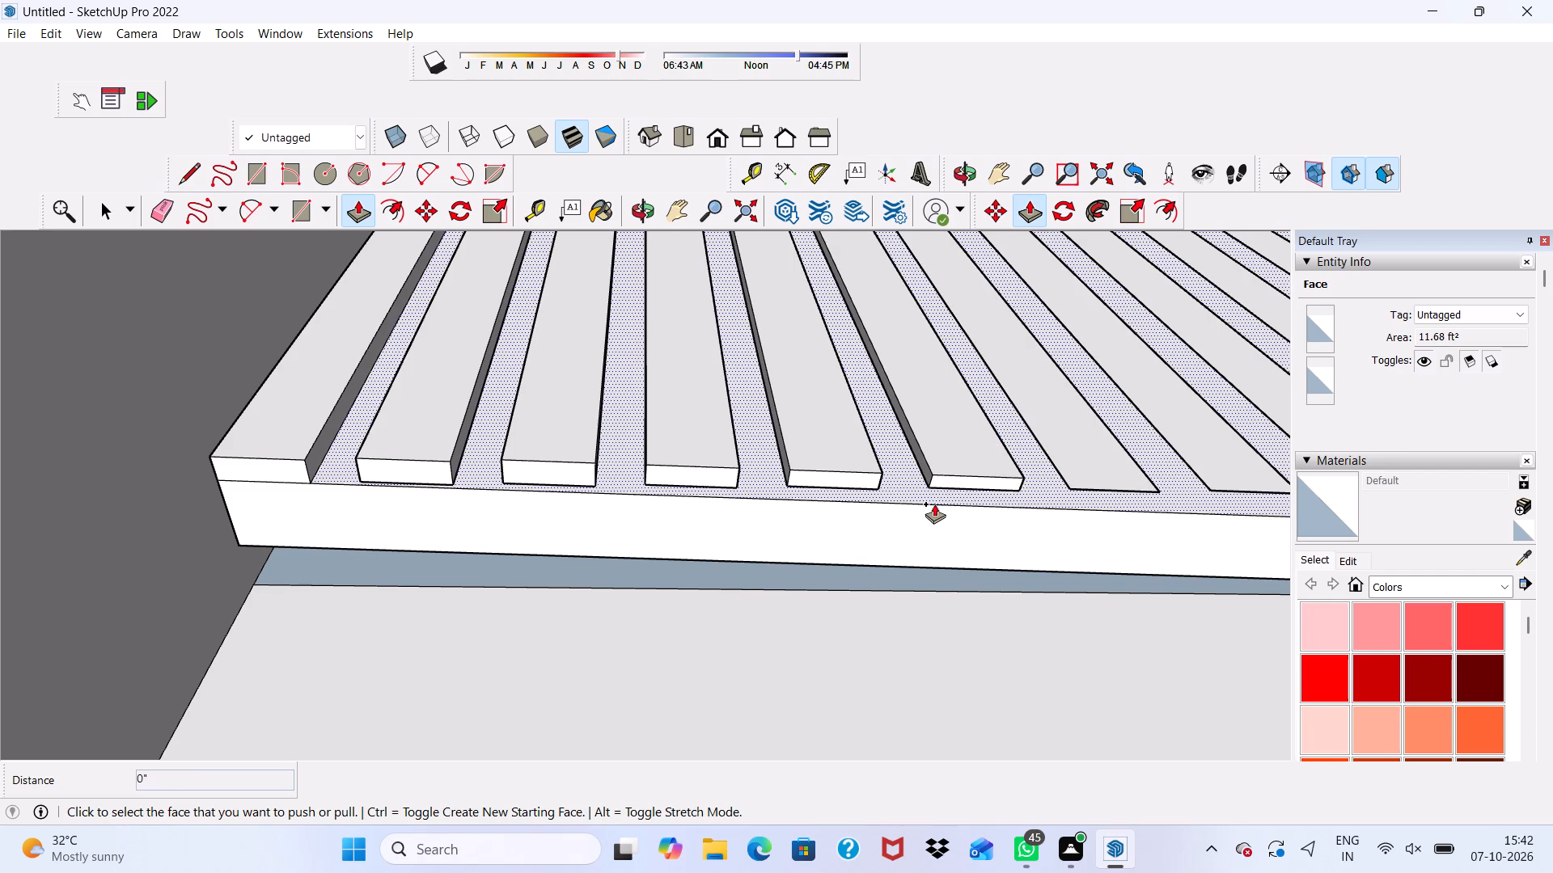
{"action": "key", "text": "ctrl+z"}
Extrude the fifth strip outward by 3".
{"action": "left_click", "coordinate": [806, 457]}
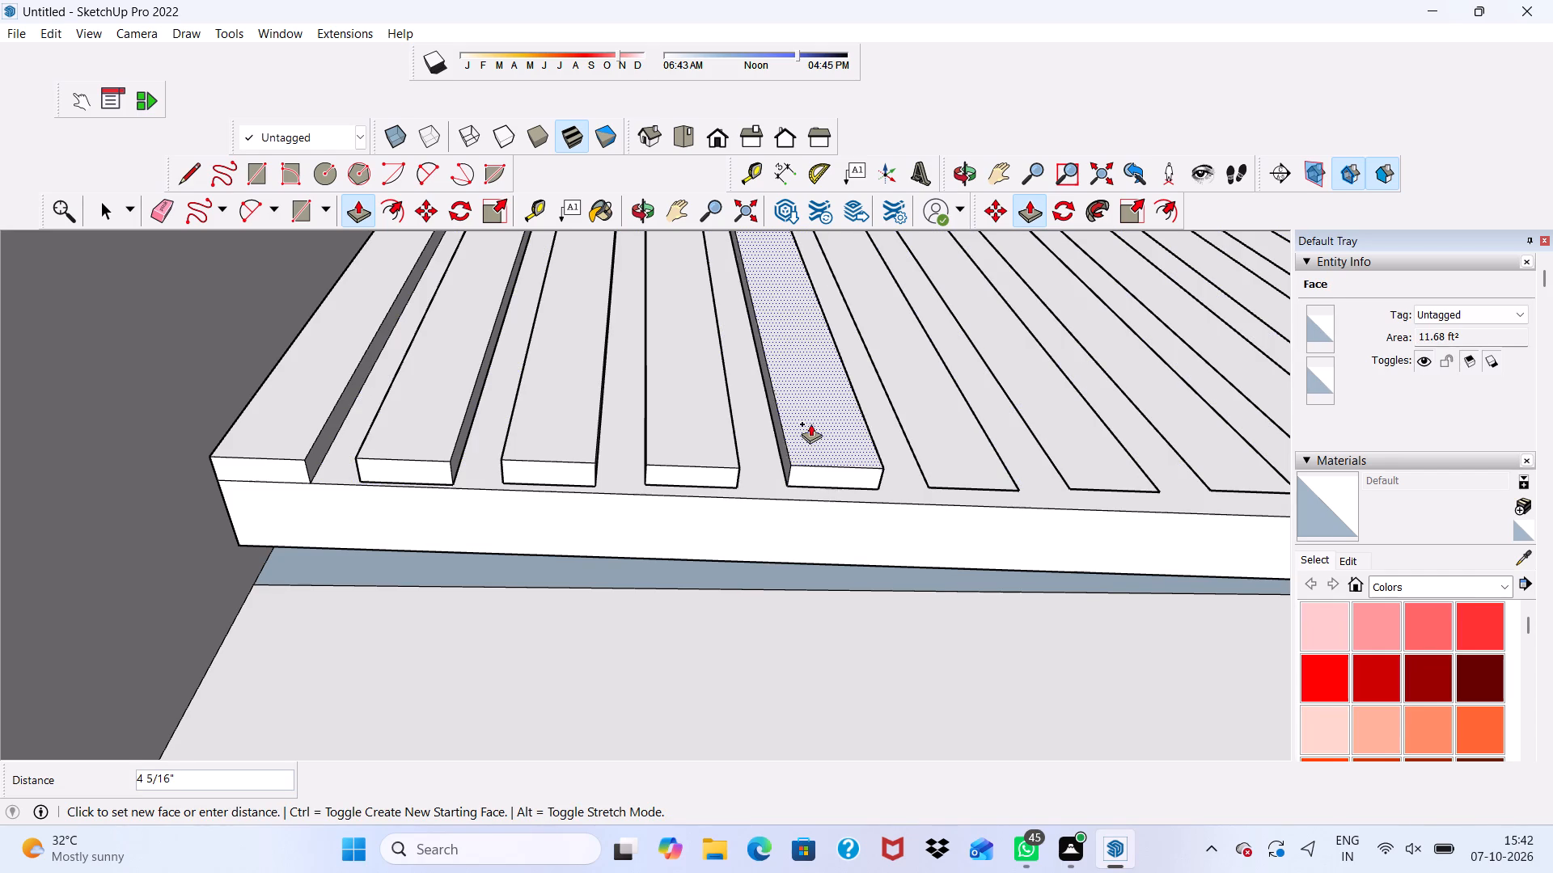
{"action": "type", "text": "3\""}
{"action": "key", "text": "Return"}
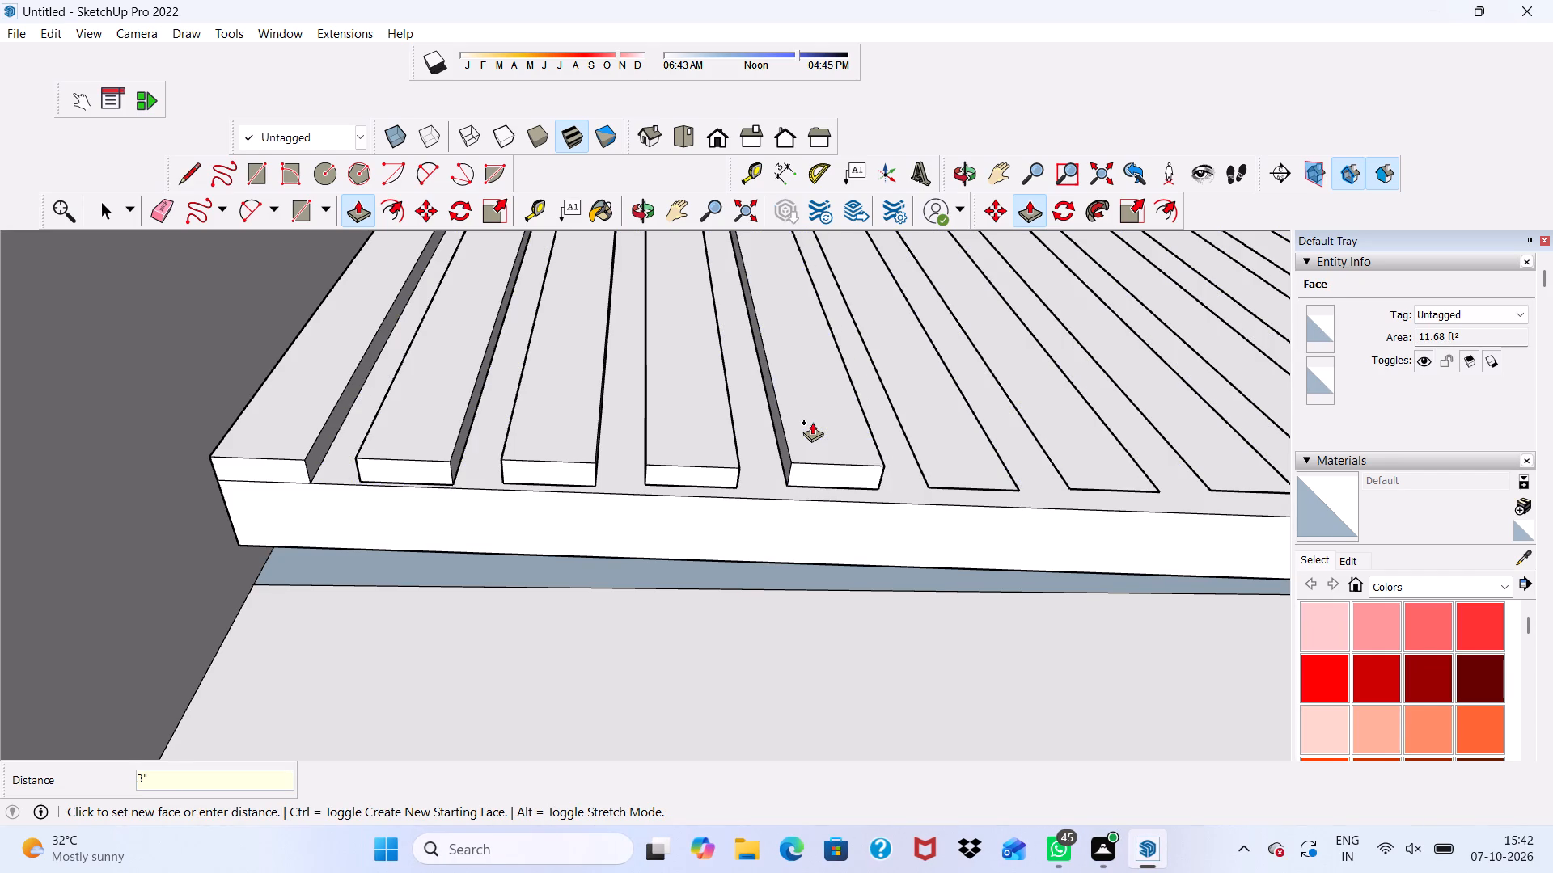
Undo the fourth and fifth strips' extrusions and extrude both strips outward again by 3" each.
{"action": "key", "text": "ctrl+z"}
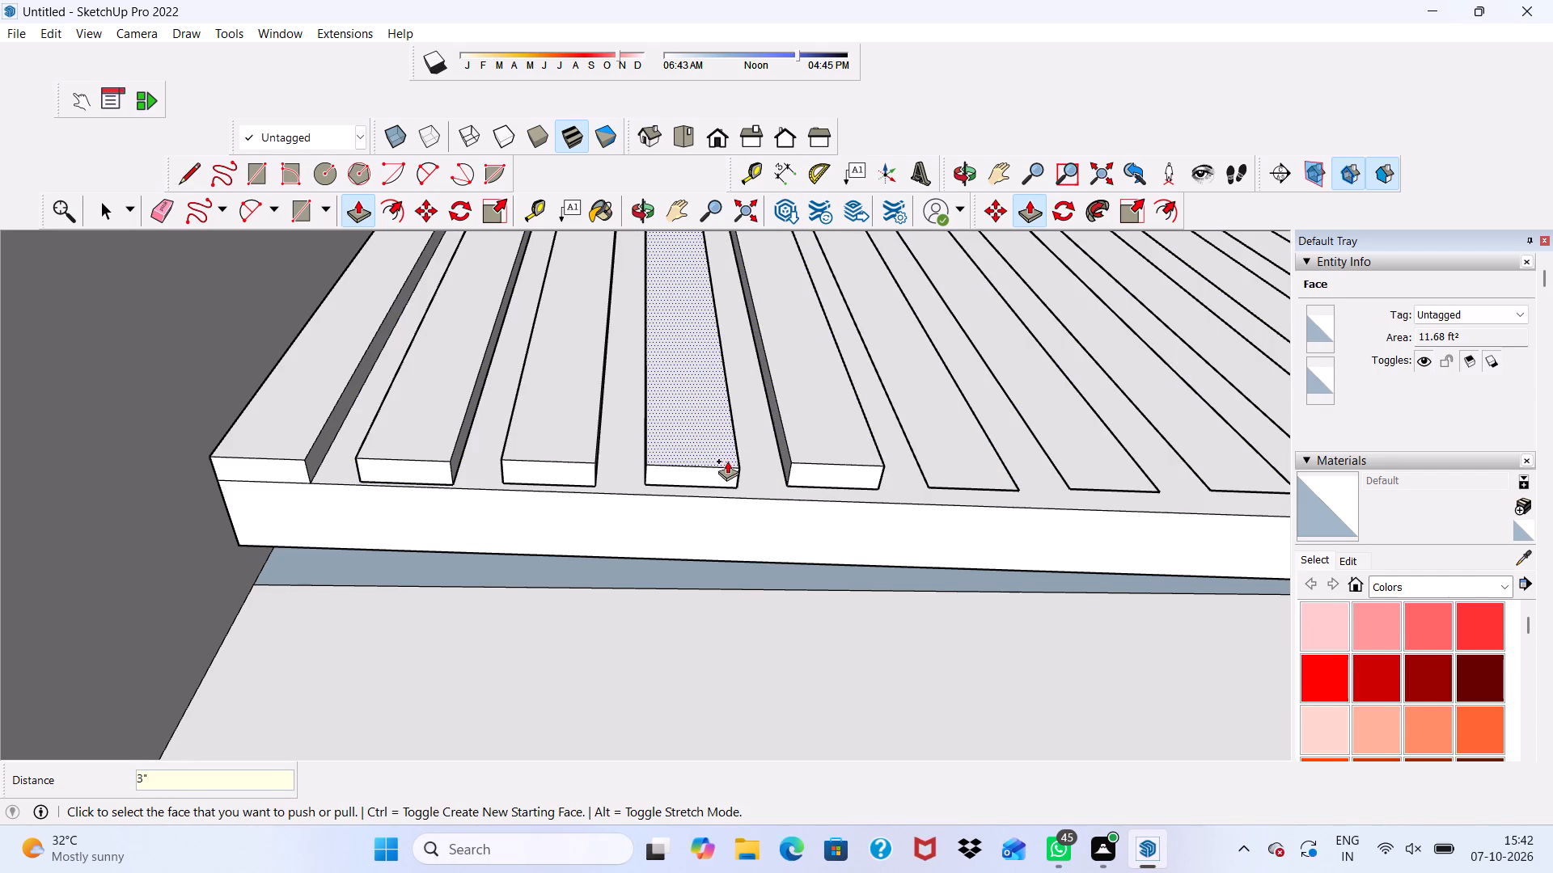
{"action": "key", "text": "ctrl+z"}
{"action": "left_click", "coordinate": [718, 455]}
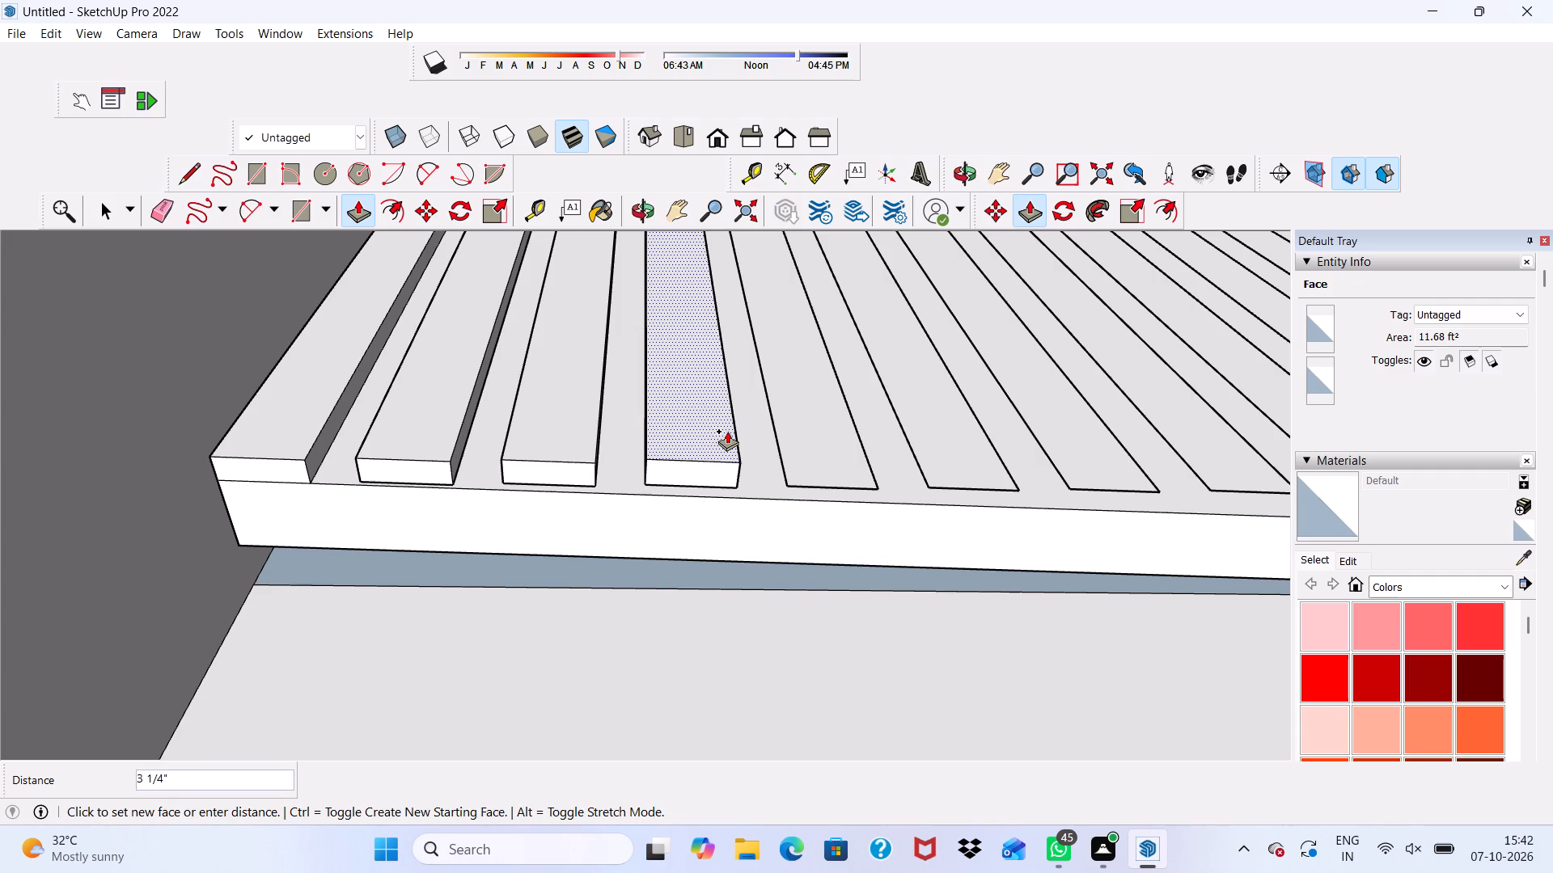
{"action": "type", "text": "3\""}
{"action": "key", "text": "Return"}
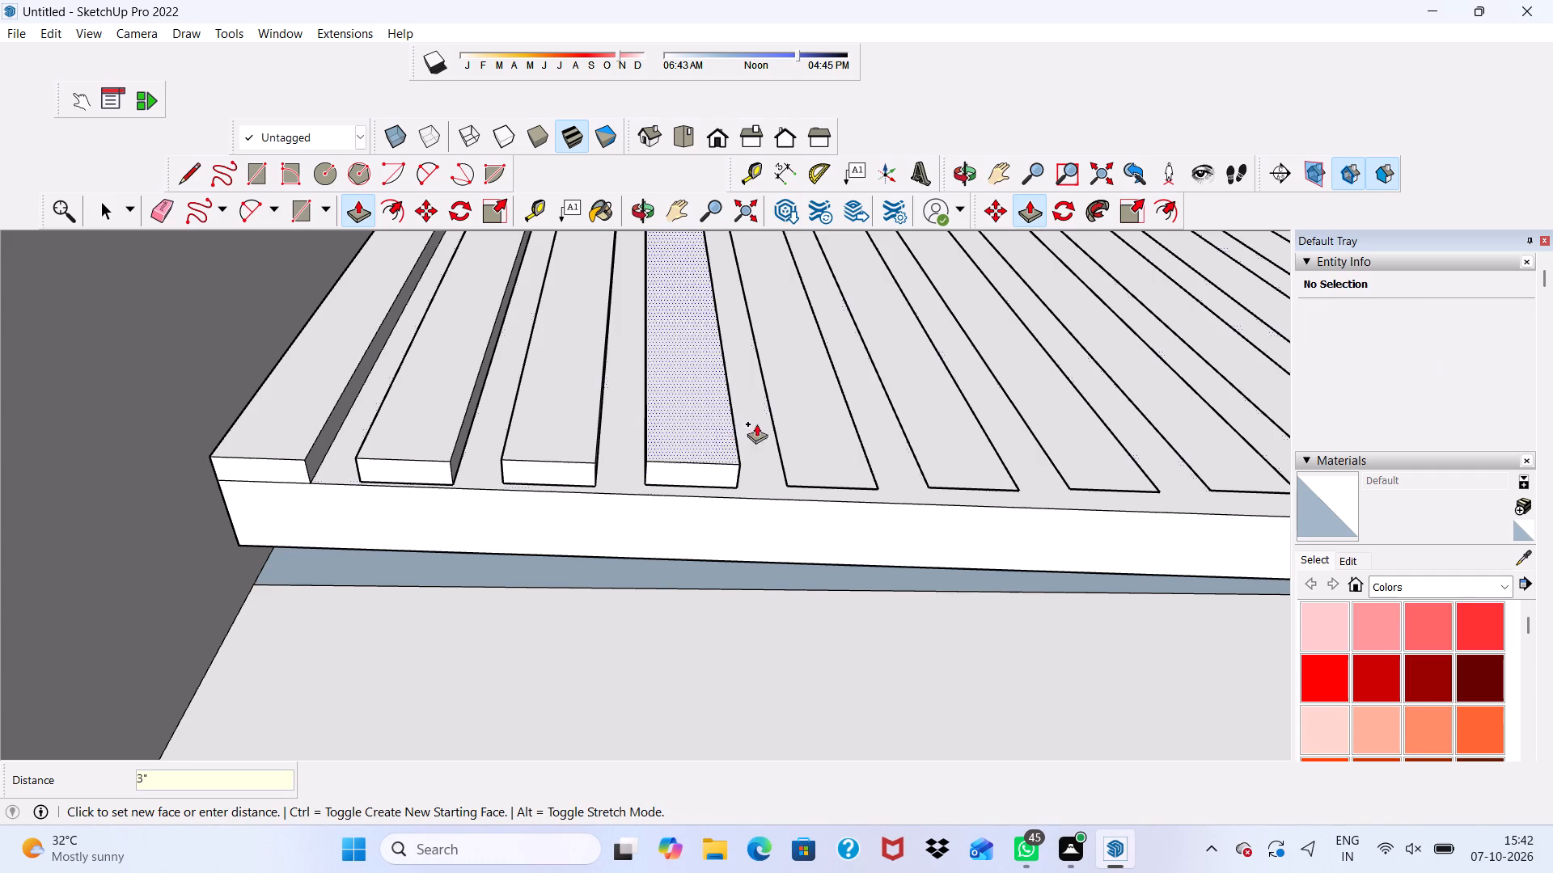
{"action": "left_click", "coordinate": [810, 442]}
{"action": "type", "text": "3\""}
{"action": "key", "text": "Return"}
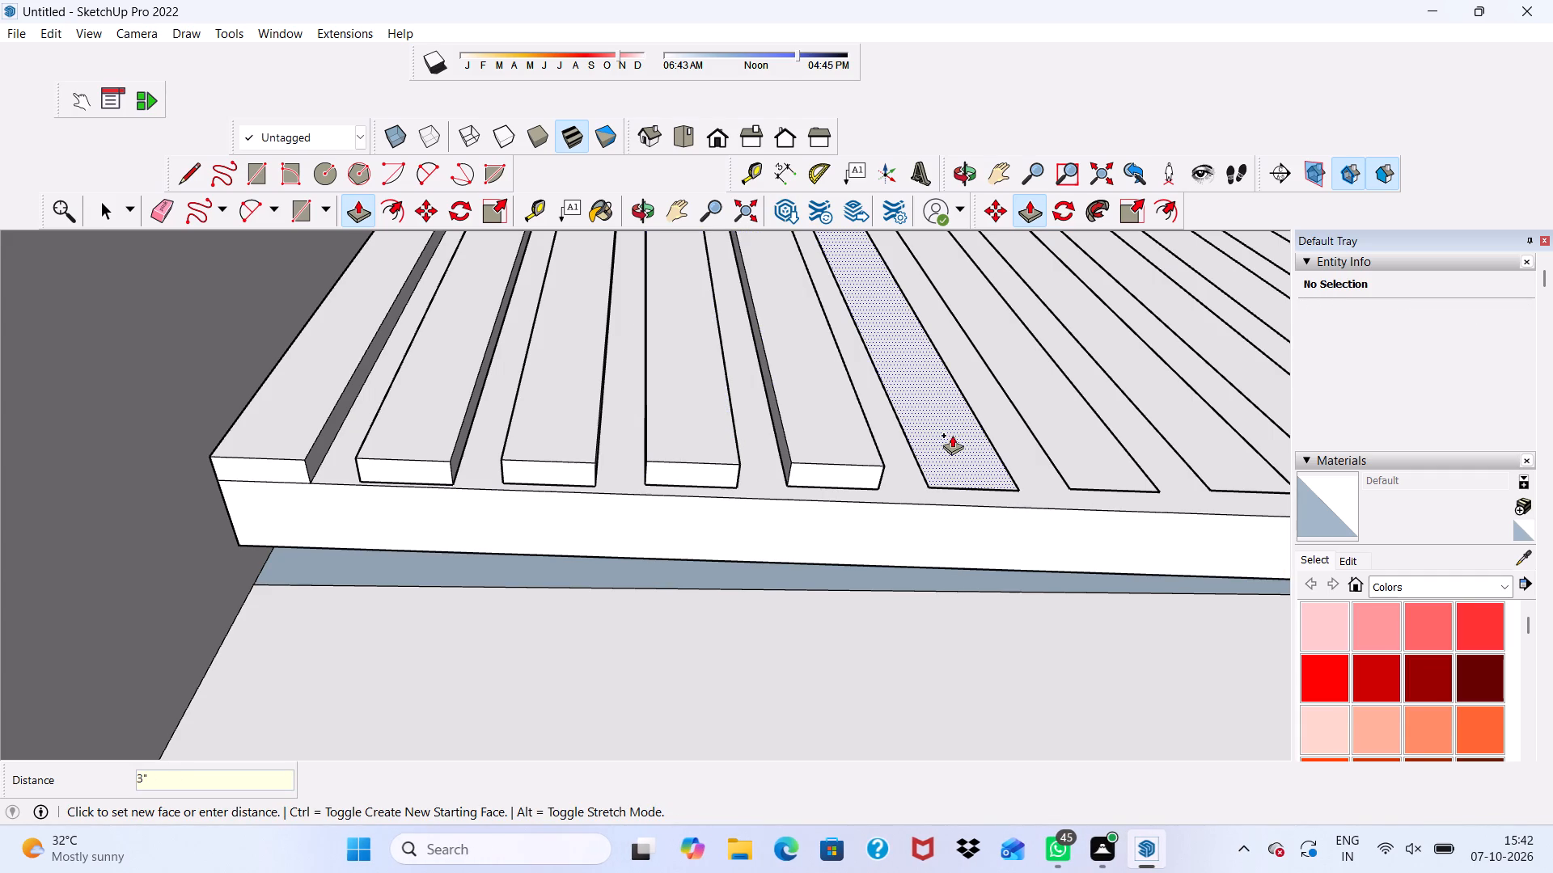
Extrude the sixth and seventh strips from the slatted-tower side outward by 3" each.
{"action": "left_click", "coordinate": [952, 435]}
{"action": "type", "text": "3\""}
{"action": "key", "text": "Return"}
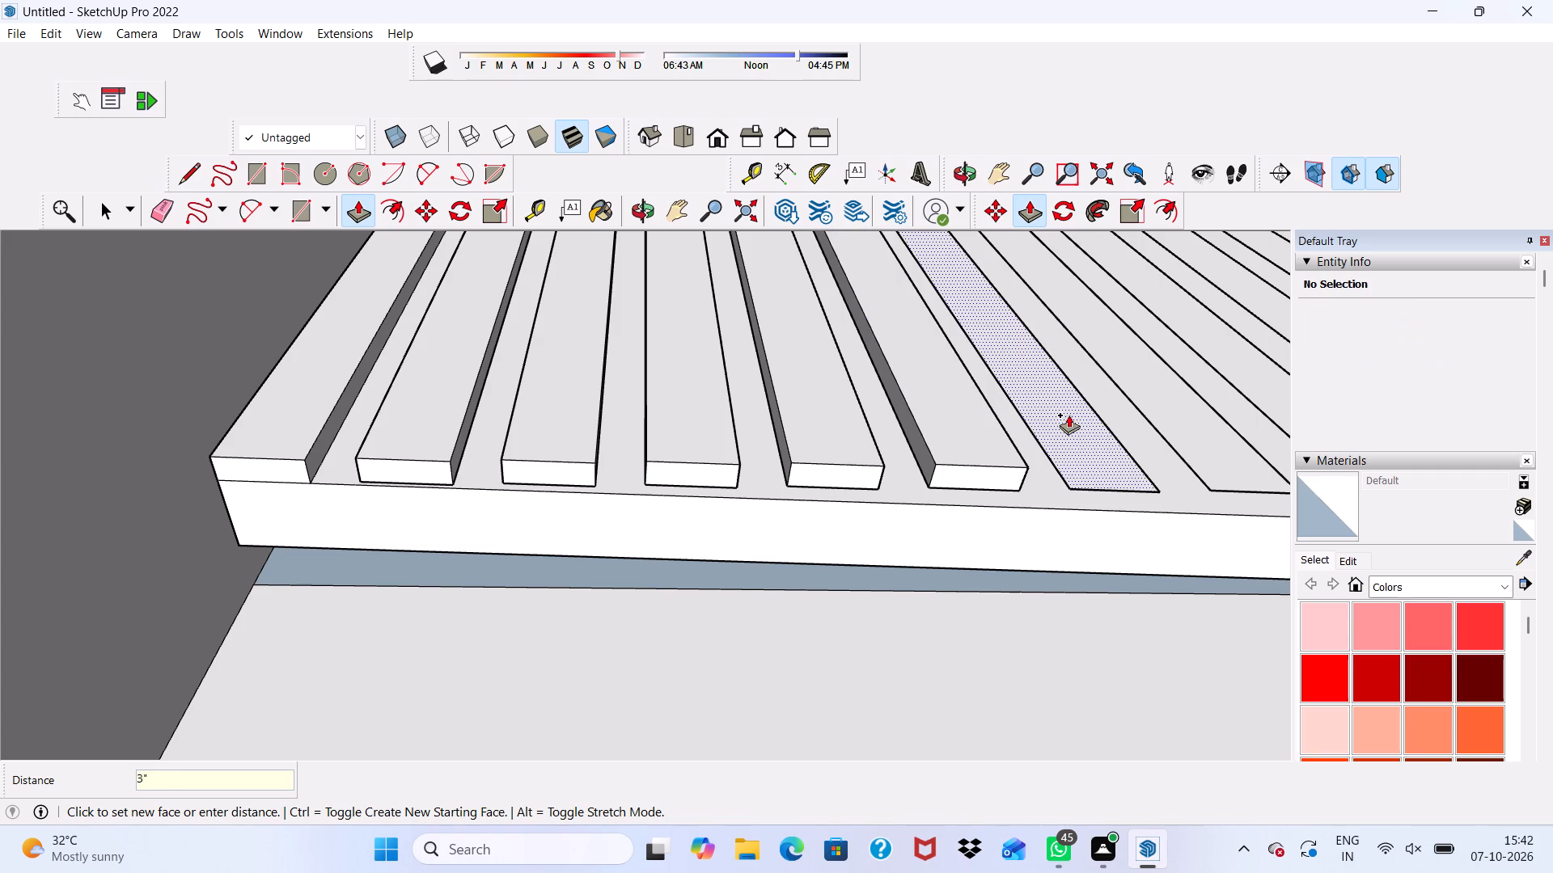
{"action": "left_click", "coordinate": [1068, 415]}
{"action": "type", "text": "3\""}
{"action": "key", "text": "Return"}
Extrude the eighth, ninth and tenth strips in the recess outward by 3" each.
{"action": "scroll", "coordinate": [1030, 394], "scroll_direction": "down", "scroll_amount": 16}
{"action": "middle_click_drag", "start_coordinate": [984, 410], "coordinate": [967, 500]}
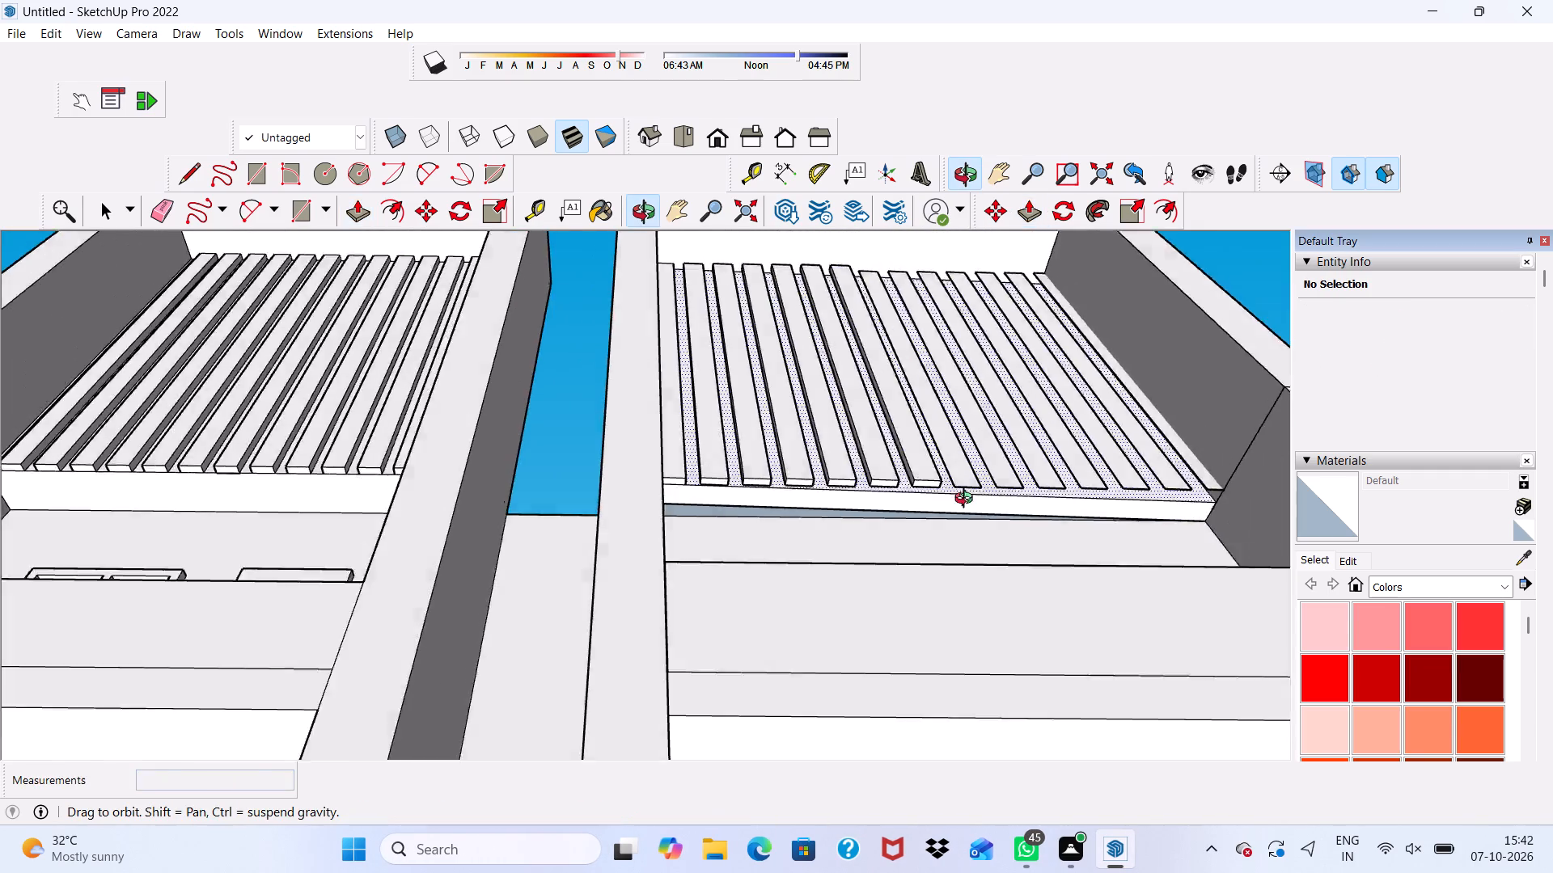
{"action": "middle_click_drag", "start_coordinate": [967, 500], "coordinate": [897, 543]}
{"action": "scroll", "coordinate": [974, 434], "scroll_direction": "up", "scroll_amount": 4}
{"action": "middle_click_drag", "start_coordinate": [963, 518], "coordinate": [963, 494]}
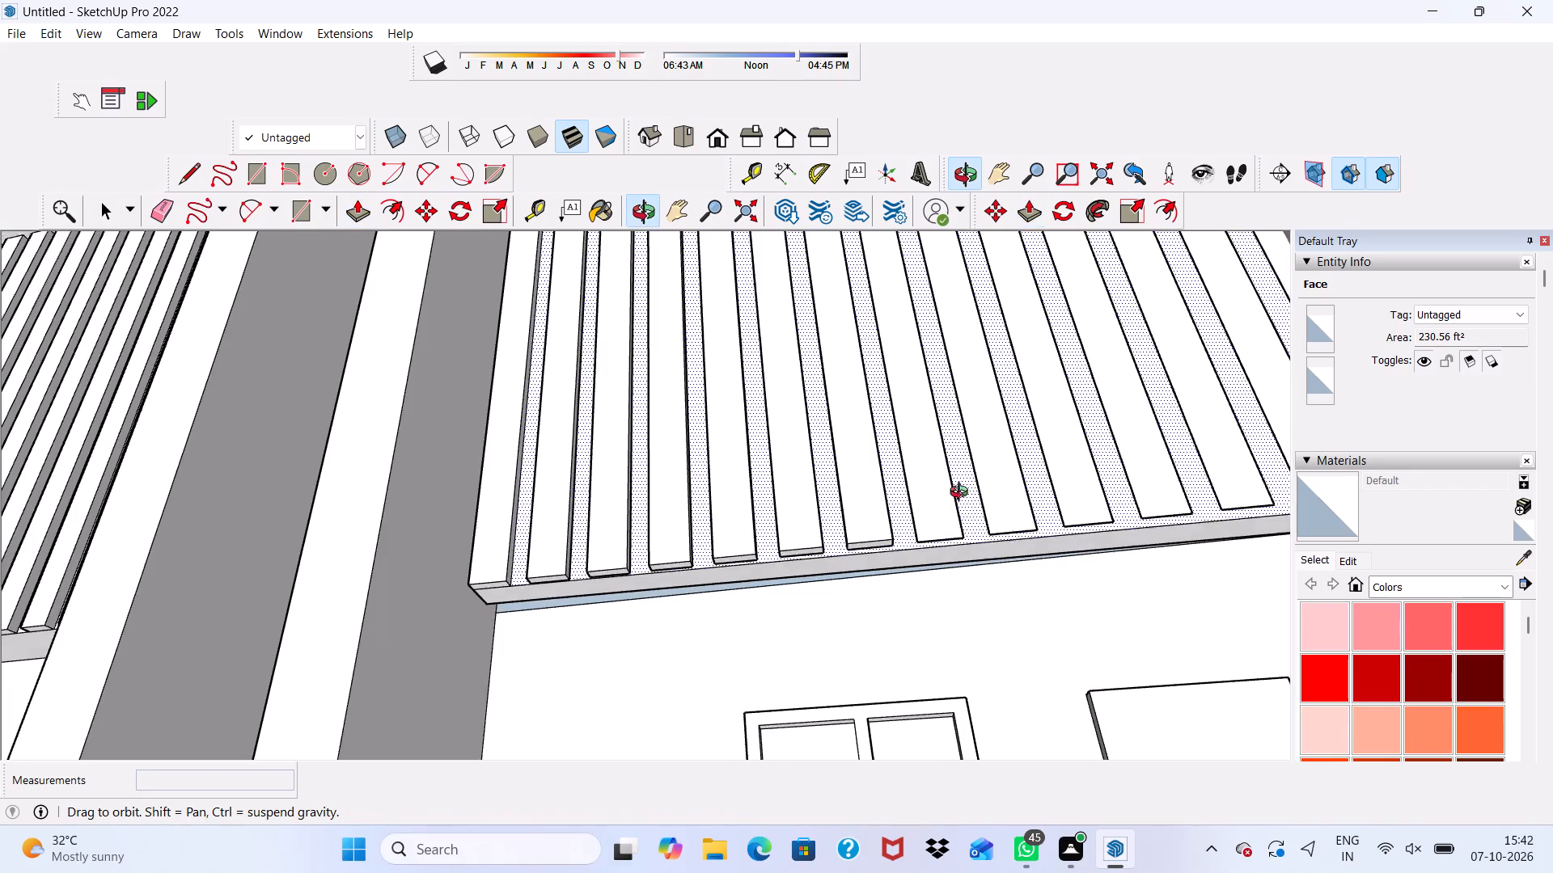
{"action": "middle_click_drag", "start_coordinate": [963, 494], "coordinate": [794, 618]}
{"action": "scroll", "coordinate": [839, 509], "scroll_direction": "up", "scroll_amount": 4}
{"action": "left_click", "coordinate": [891, 523]}
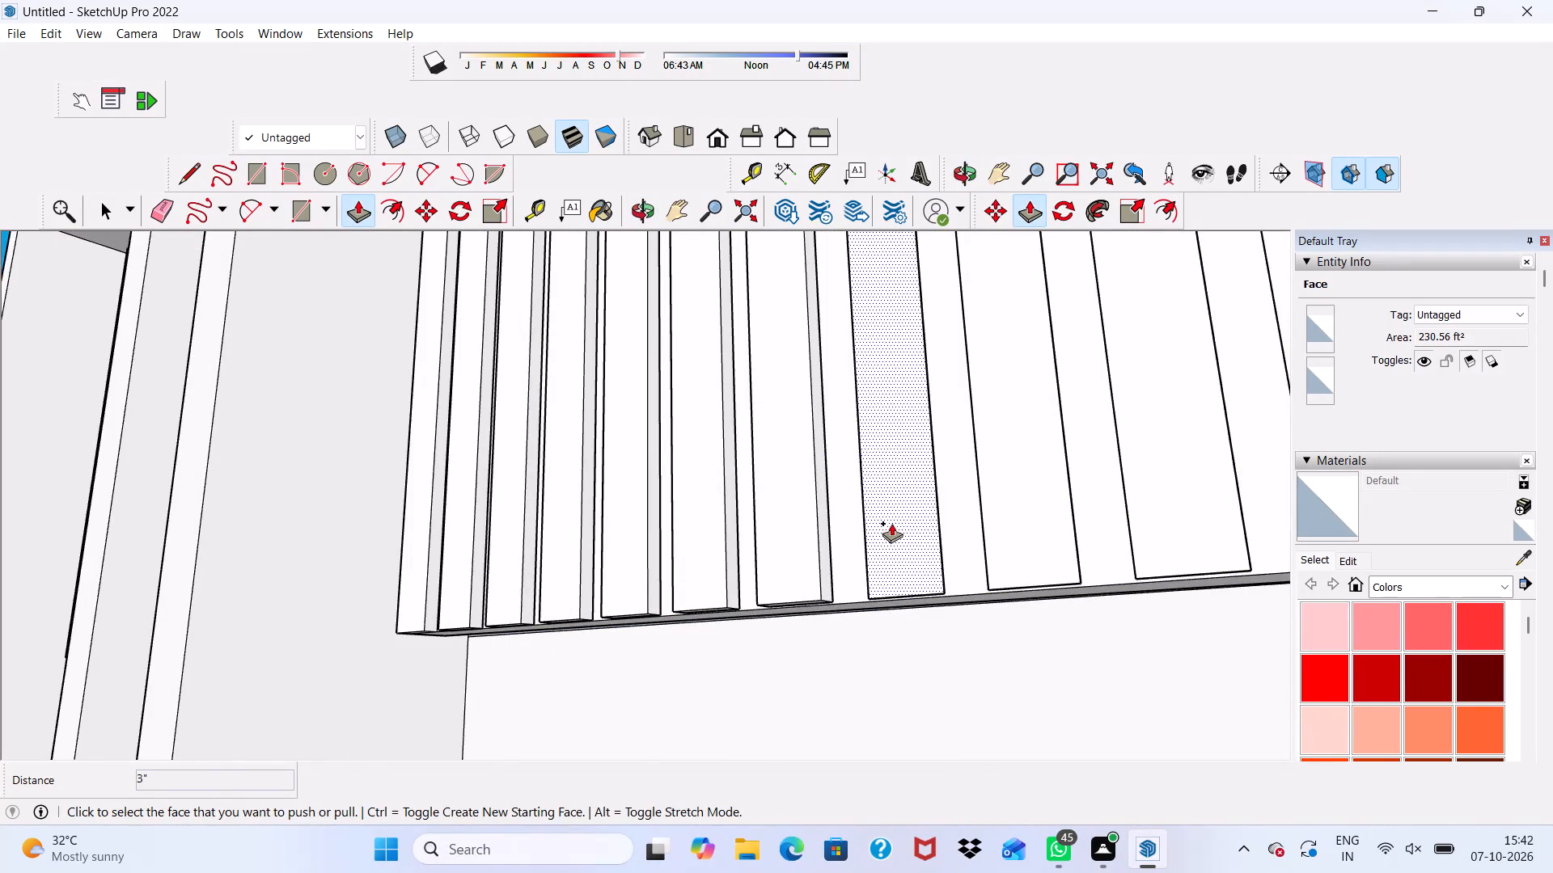
{"action": "type", "text": "3\""}
{"action": "key", "text": "Return"}
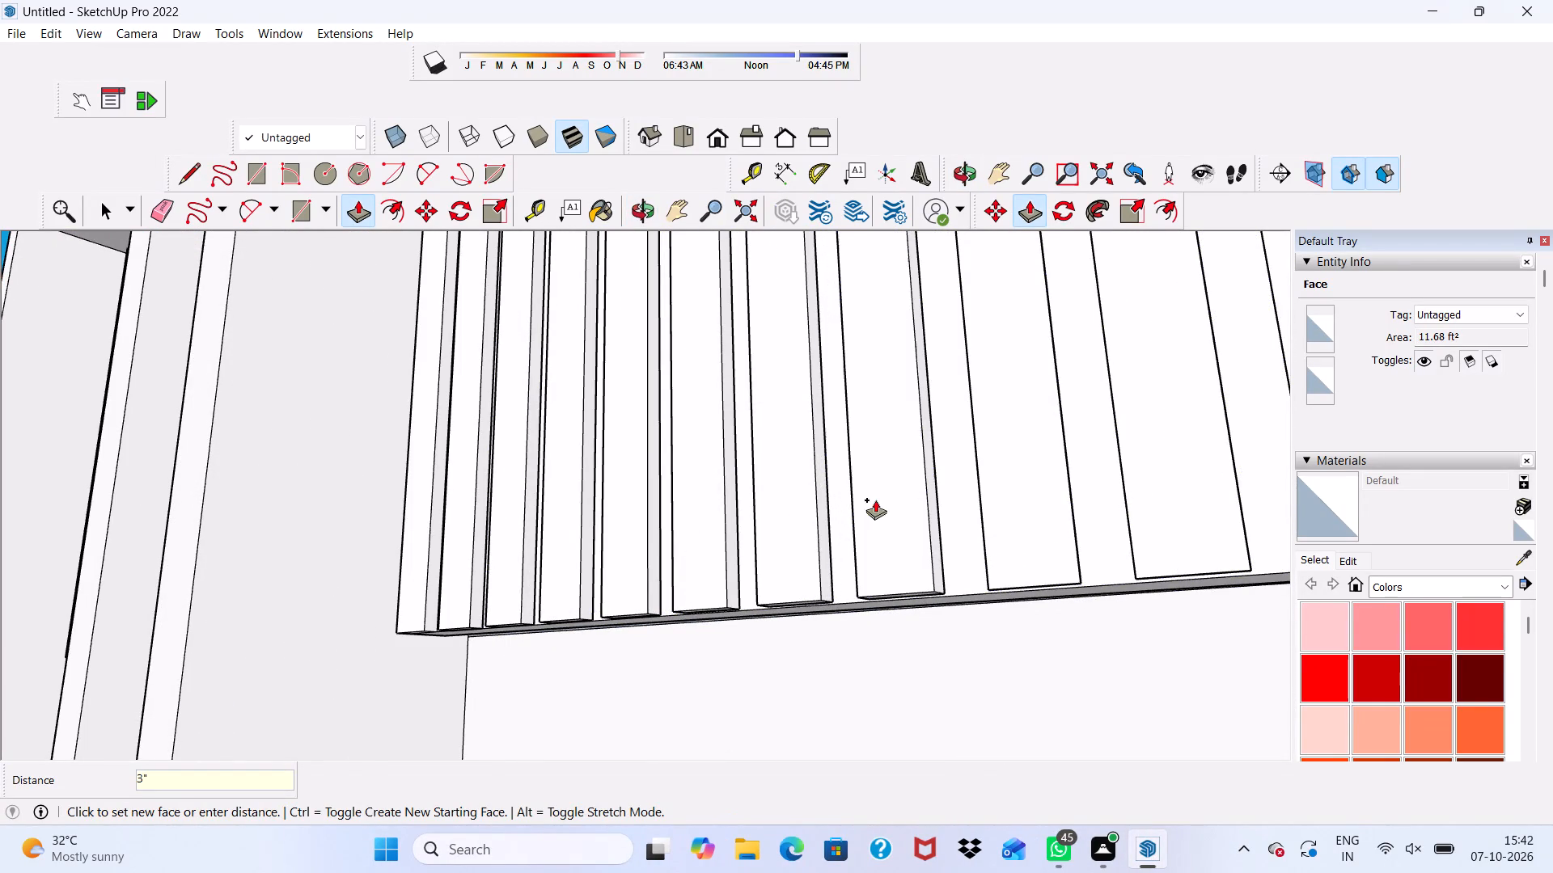
{"action": "left_click", "coordinate": [1018, 498]}
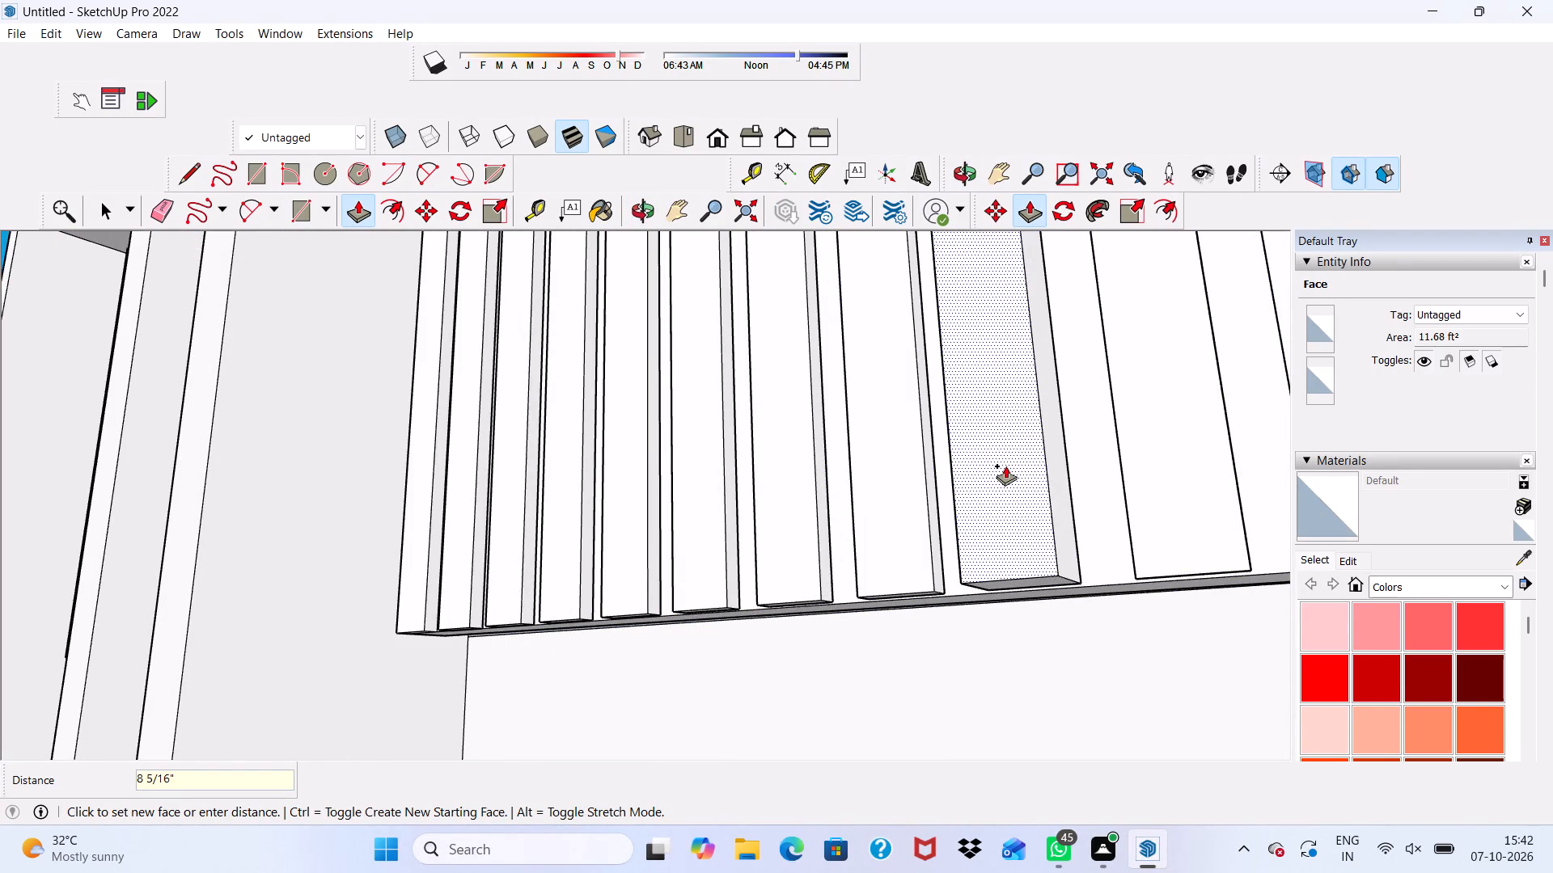
{"action": "type", "text": "3\""}
{"action": "key", "text": "Return"}
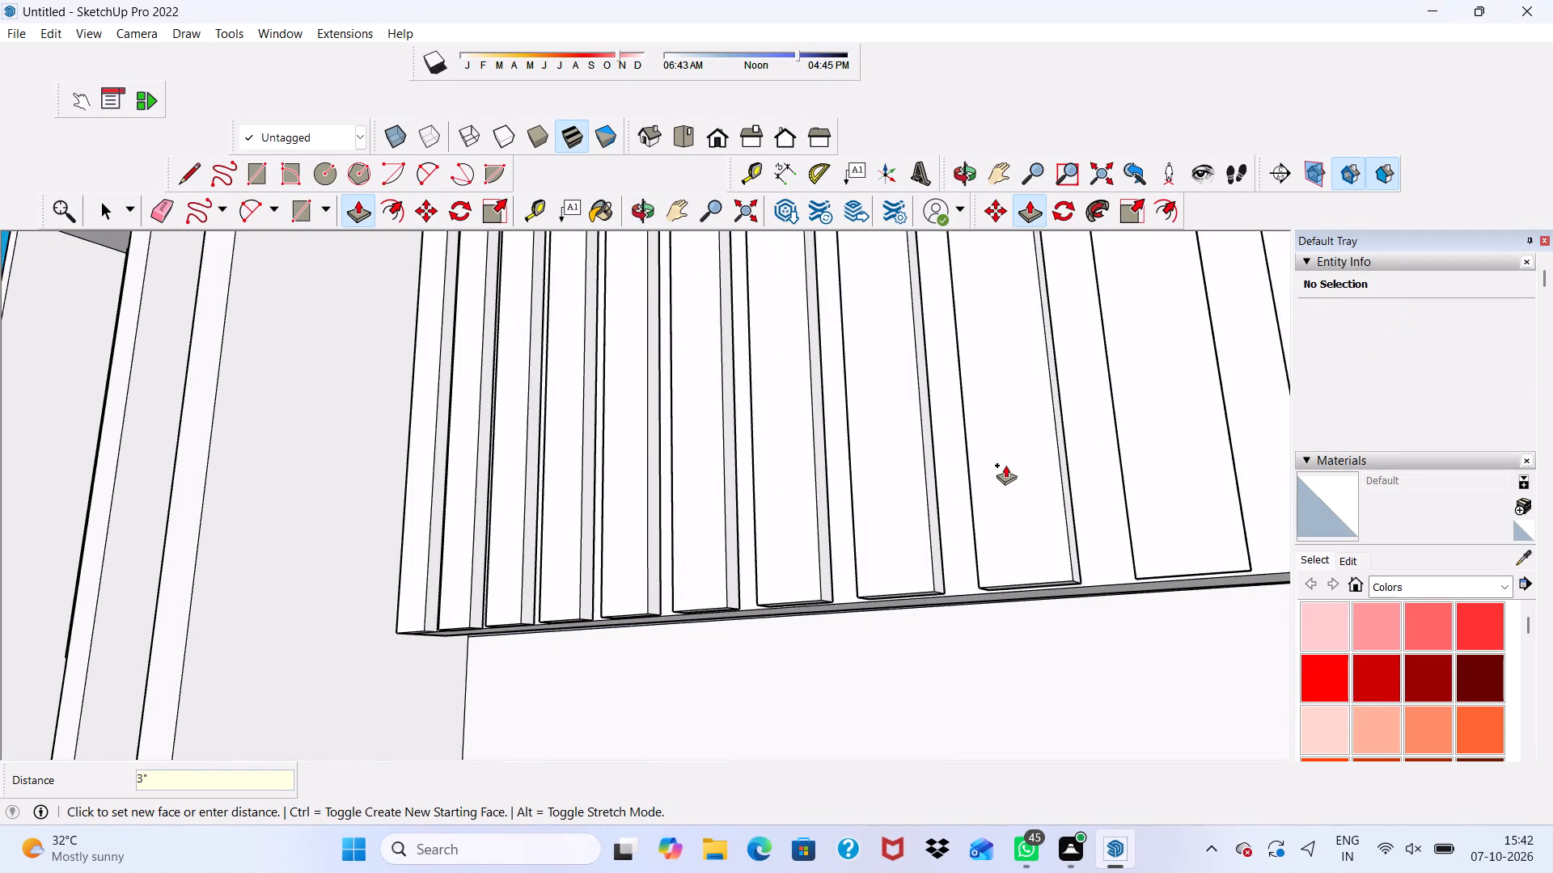
{"action": "left_click", "coordinate": [1150, 492]}
{"action": "type", "text": "3\""}
{"action": "key", "text": "Return"}
Extrude the eleventh, twelfth and thirteenth strips in the recess outward by 3" each.
{"action": "scroll", "coordinate": [1047, 441], "scroll_direction": "down", "scroll_amount": 11}
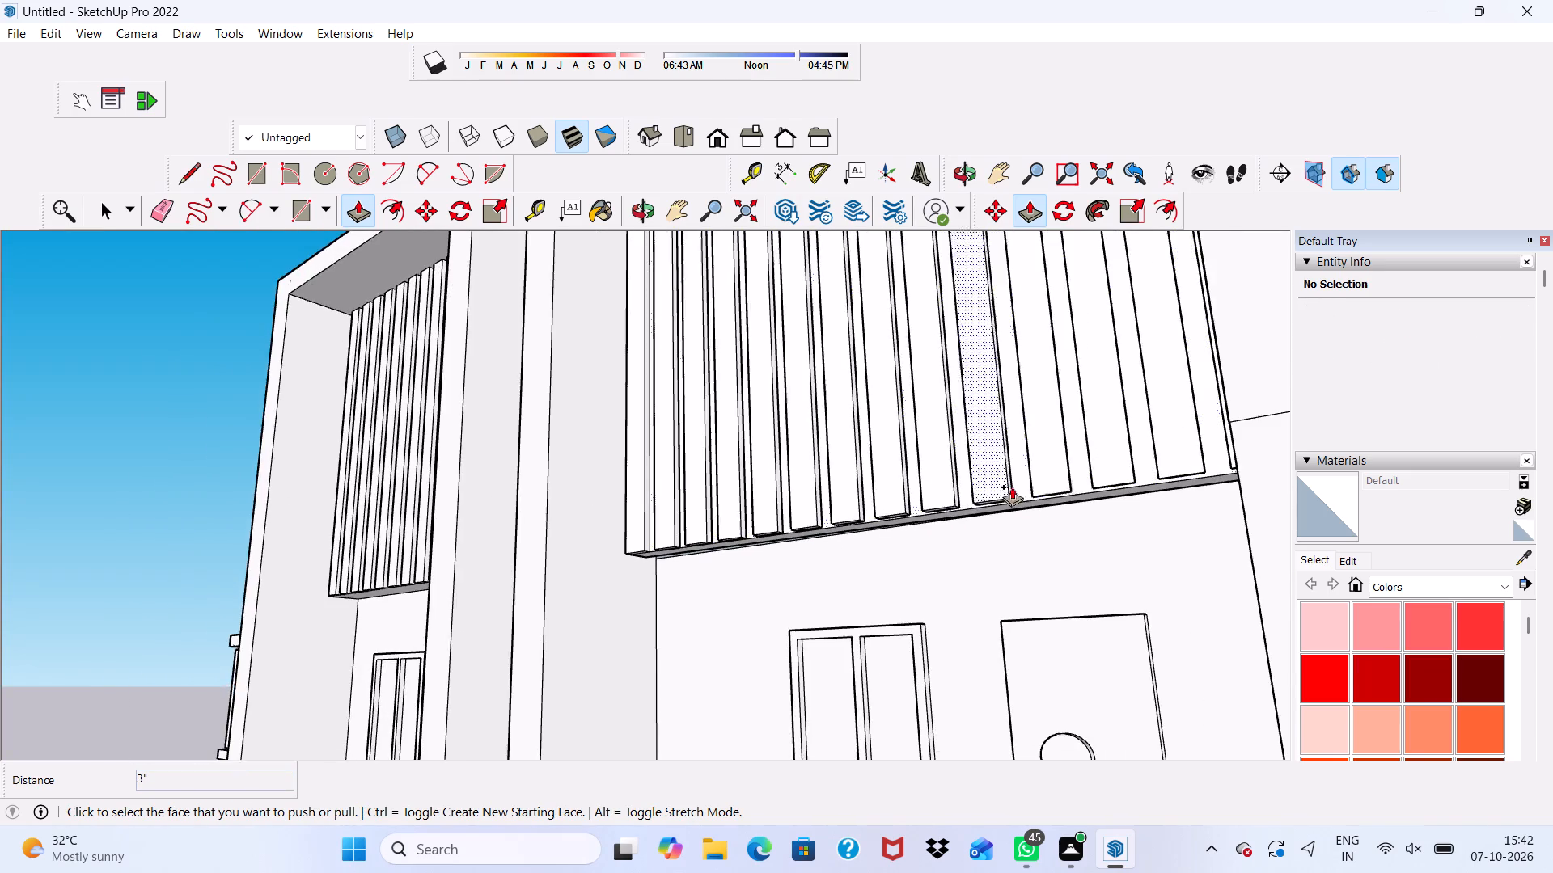
{"action": "scroll", "coordinate": [1069, 449], "scroll_direction": "up", "scroll_amount": 5}
{"action": "left_click", "coordinate": [1050, 480]}
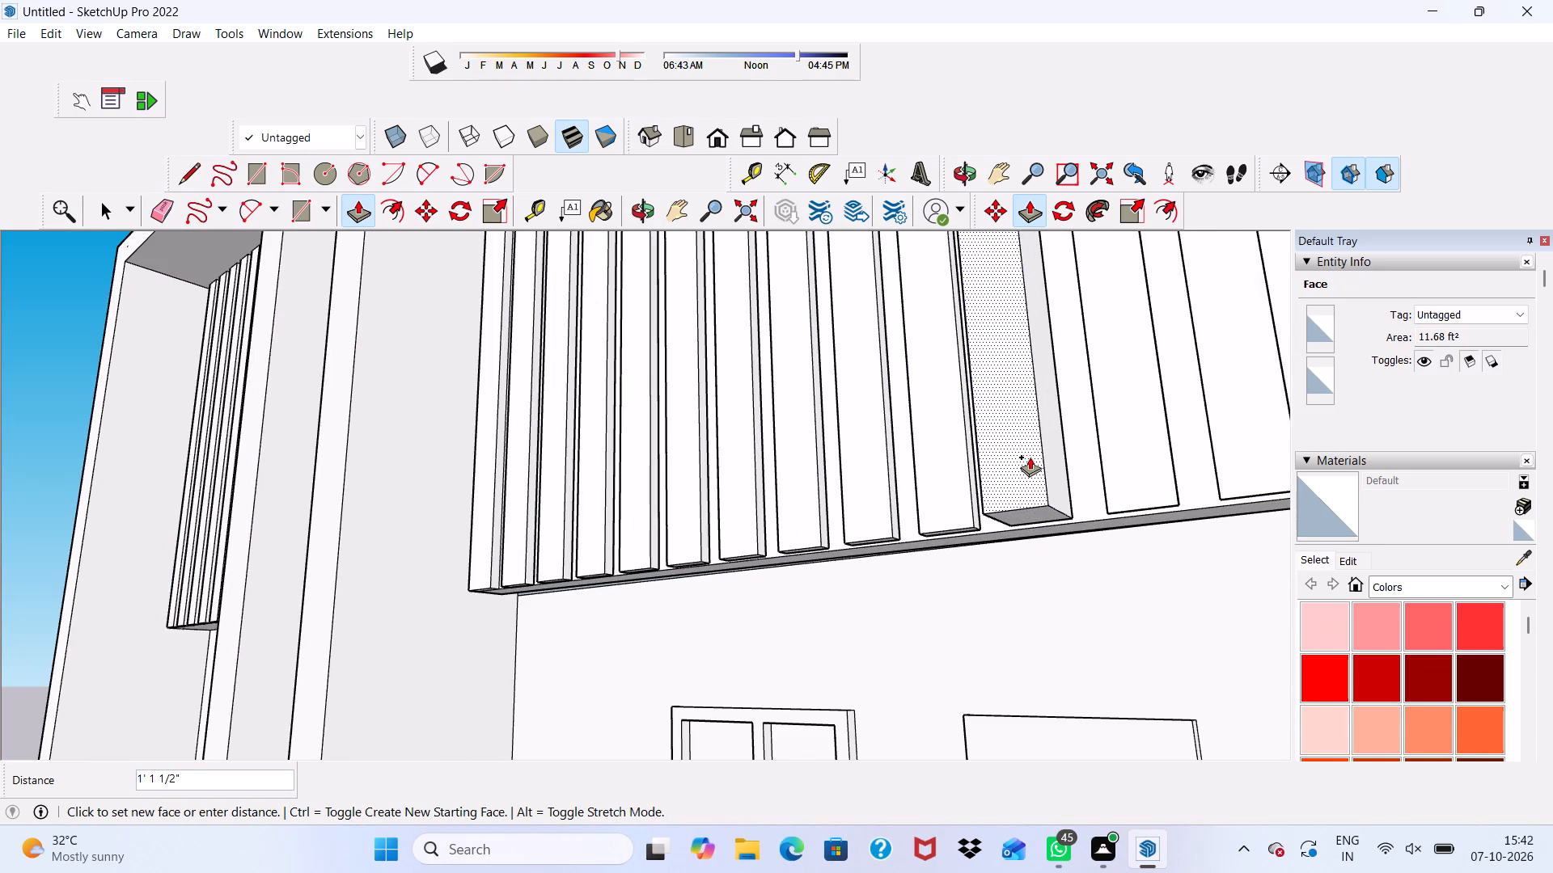
{"action": "type", "text": "3\""}
{"action": "key", "text": "Return"}
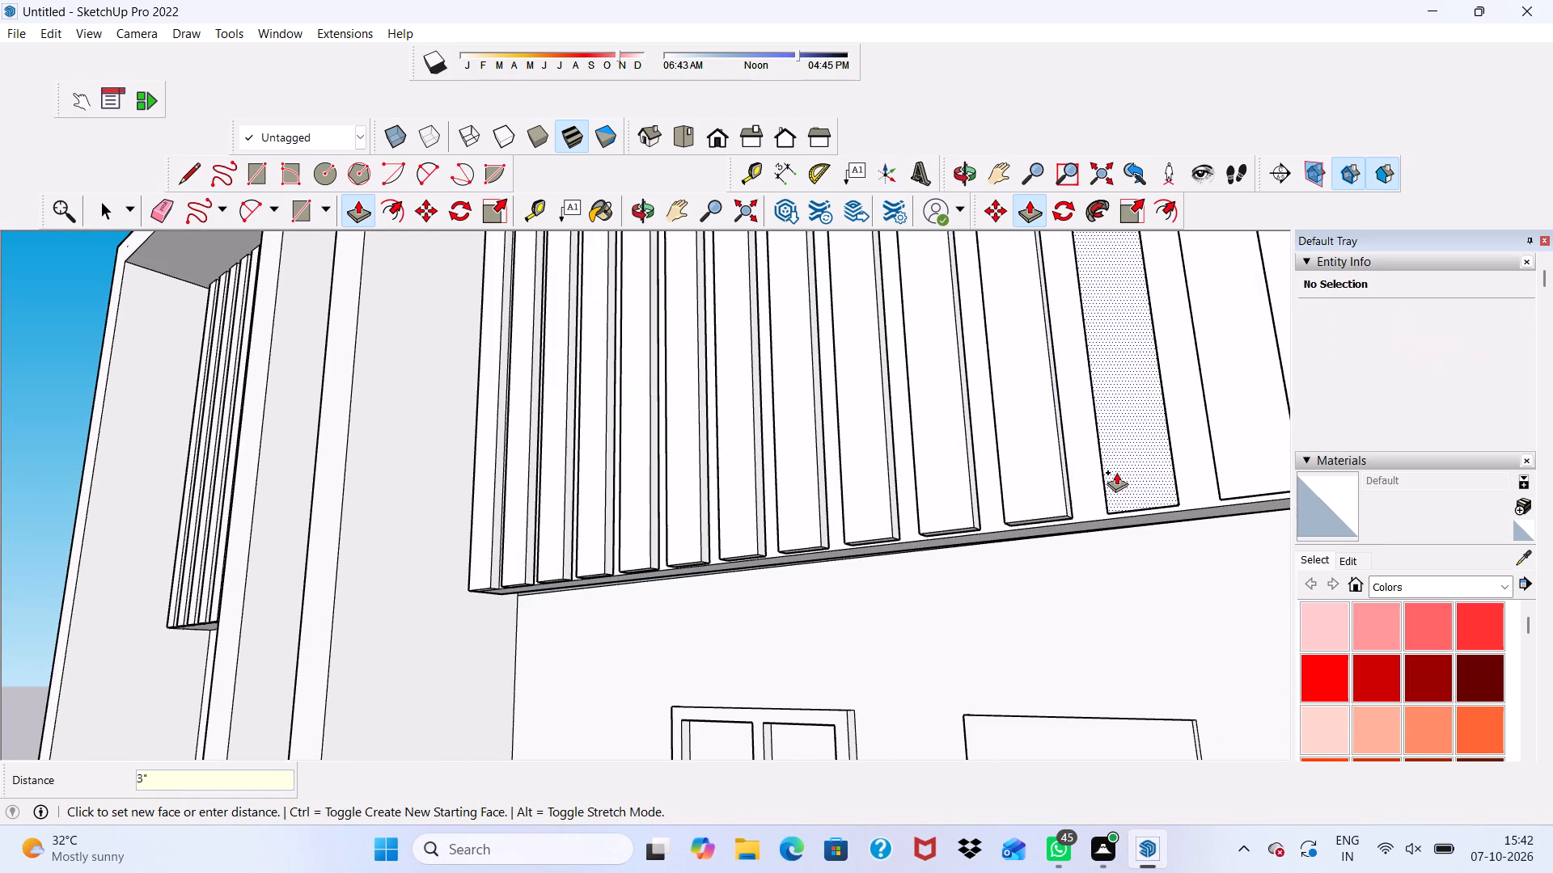
{"action": "left_click", "coordinate": [1121, 472]}
{"action": "type", "text": "3\""}
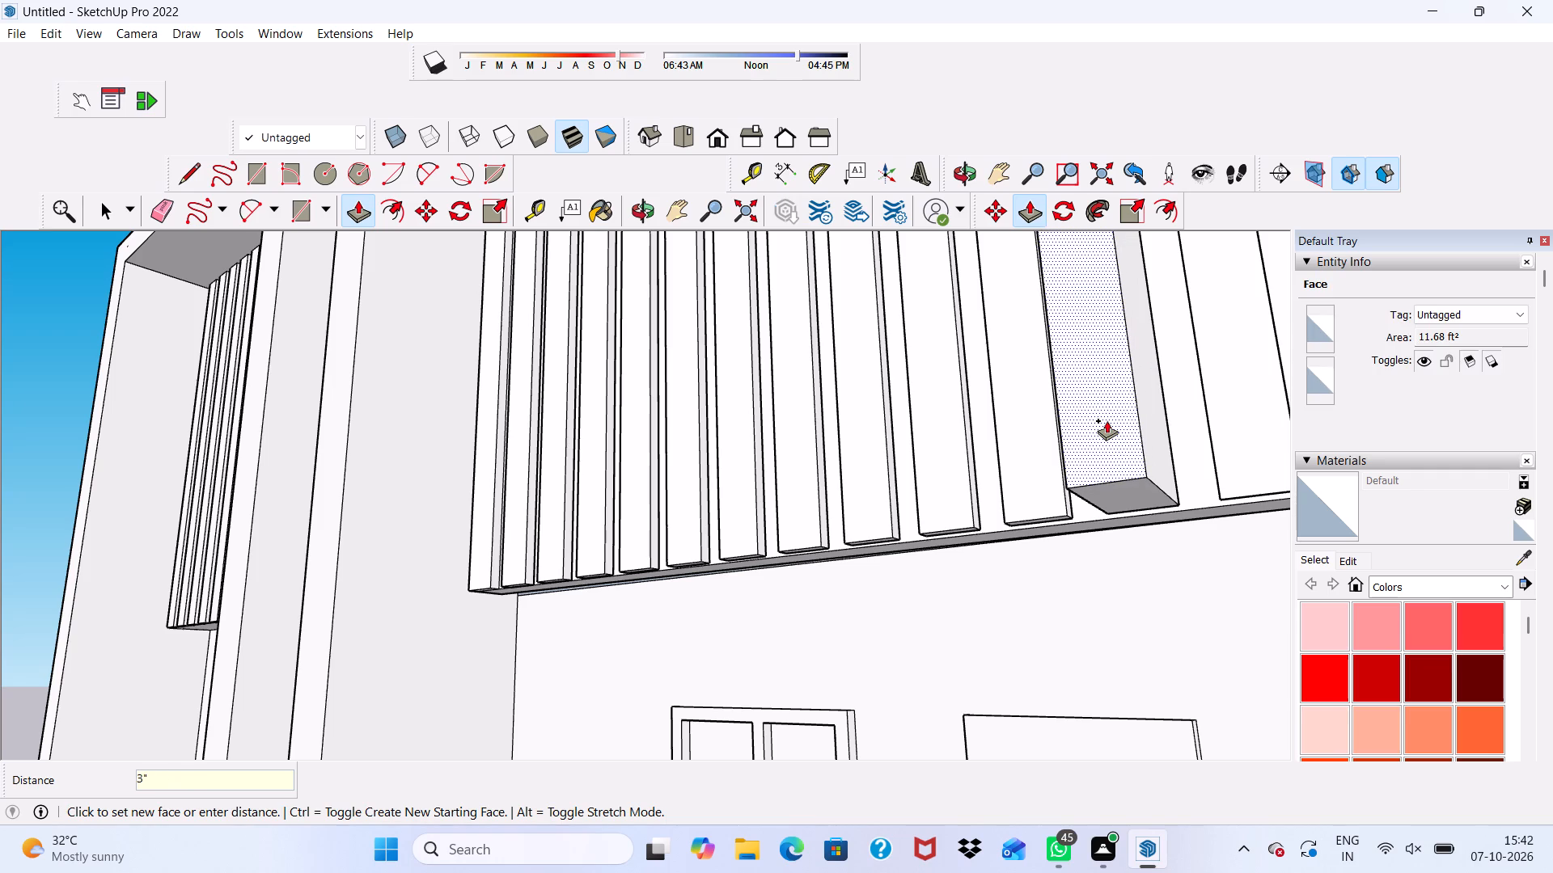
{"action": "key", "text": "Return"}
{"action": "scroll", "coordinate": [995, 494], "scroll_direction": "down", "scroll_amount": 8}
{"action": "scroll", "coordinate": [1077, 473], "scroll_direction": "up", "scroll_amount": 4}
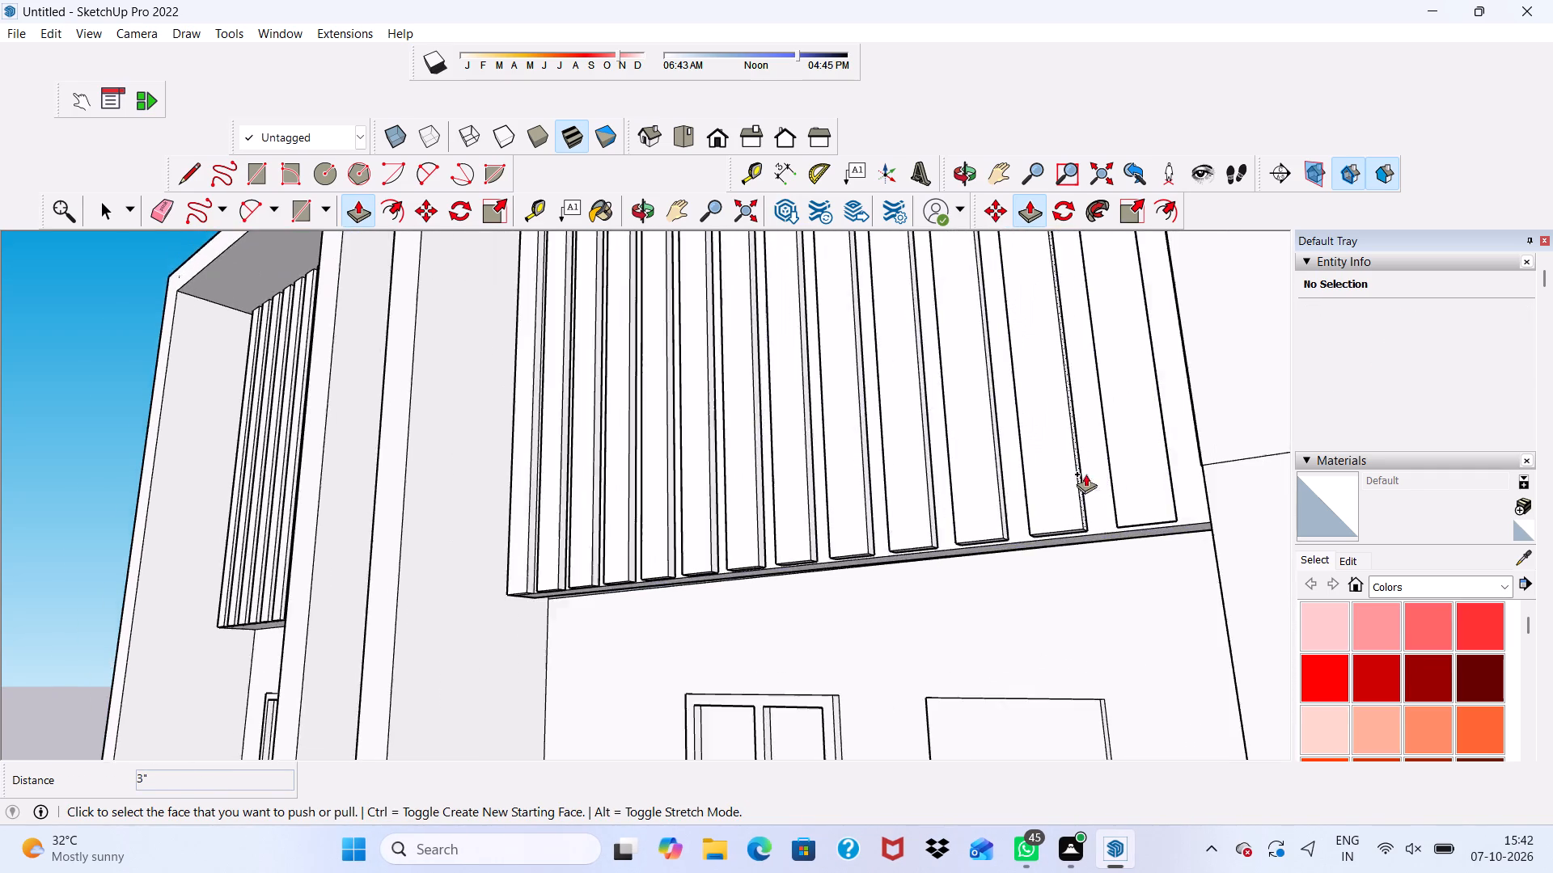
{"action": "scroll", "coordinate": [1085, 474], "scroll_direction": "up", "scroll_amount": 3}
{"action": "left_click", "coordinate": [1137, 467]}
{"action": "type", "text": "3\""}
{"action": "key", "text": "Return"}
Extrude the last strip, against the recess's far side wall, outward about 2 9/16", using a neighbouring strip's face as the depth reference.
{"action": "scroll", "coordinate": [1106, 458], "scroll_direction": "down", "scroll_amount": 2}
{"action": "scroll", "coordinate": [883, 625], "scroll_direction": "up", "scroll_amount": 1}
{"action": "middle_click_drag", "start_coordinate": [858, 595], "coordinate": [1052, 448]}
{"action": "scroll", "coordinate": [1265, 451], "scroll_direction": "up", "scroll_amount": 9}
{"action": "scroll", "coordinate": [1230, 452], "scroll_direction": "down", "scroll_amount": 2}
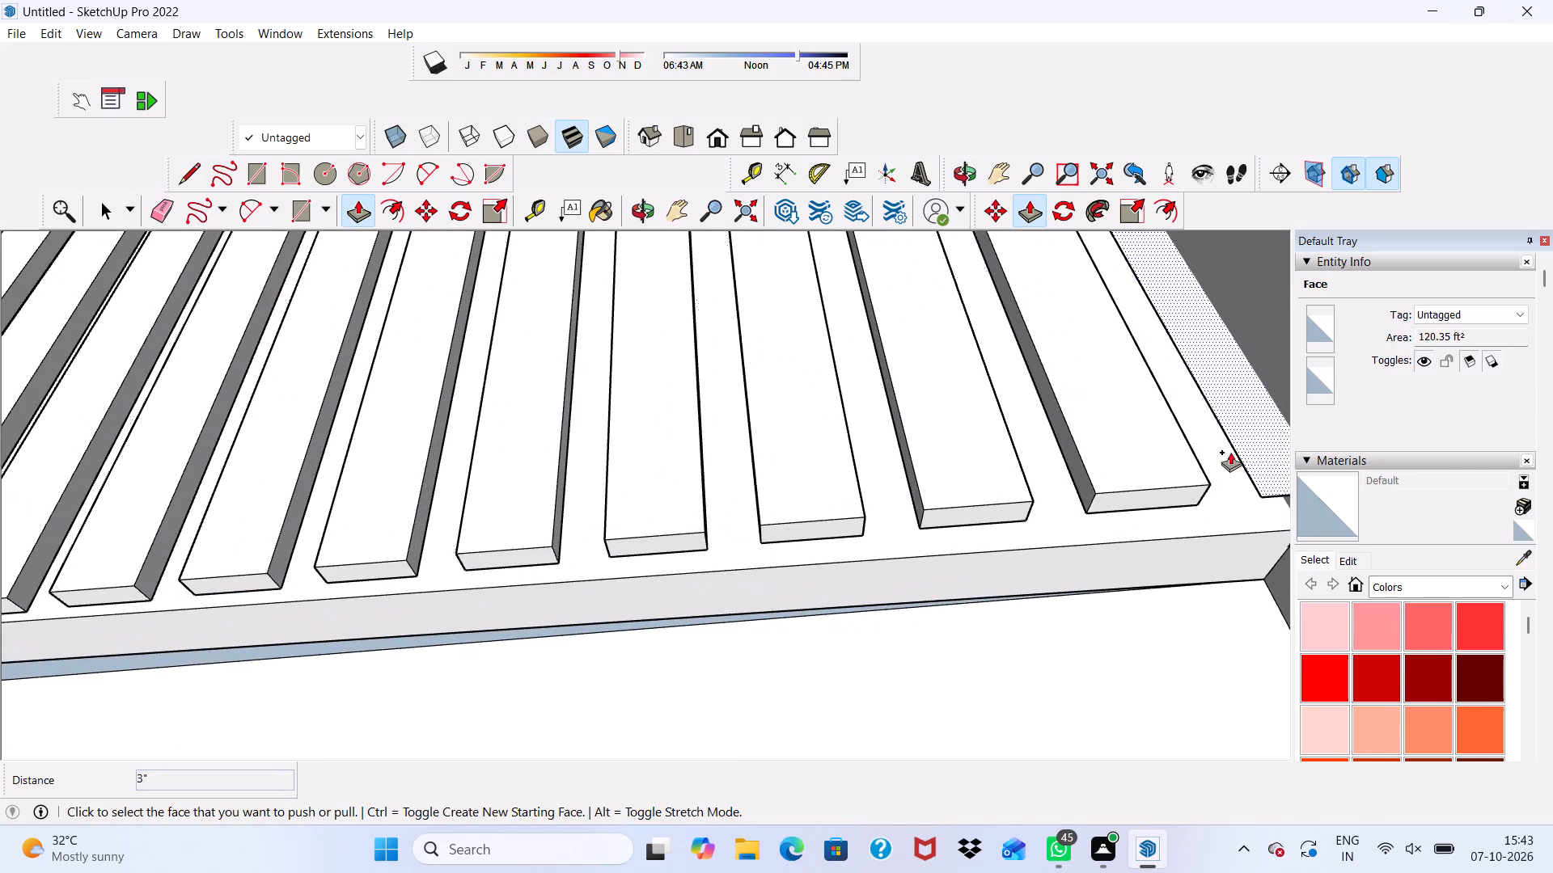
{"action": "scroll", "coordinate": [1230, 452], "scroll_direction": "down", "scroll_amount": 7}
{"action": "left_click", "coordinate": [1231, 447]}
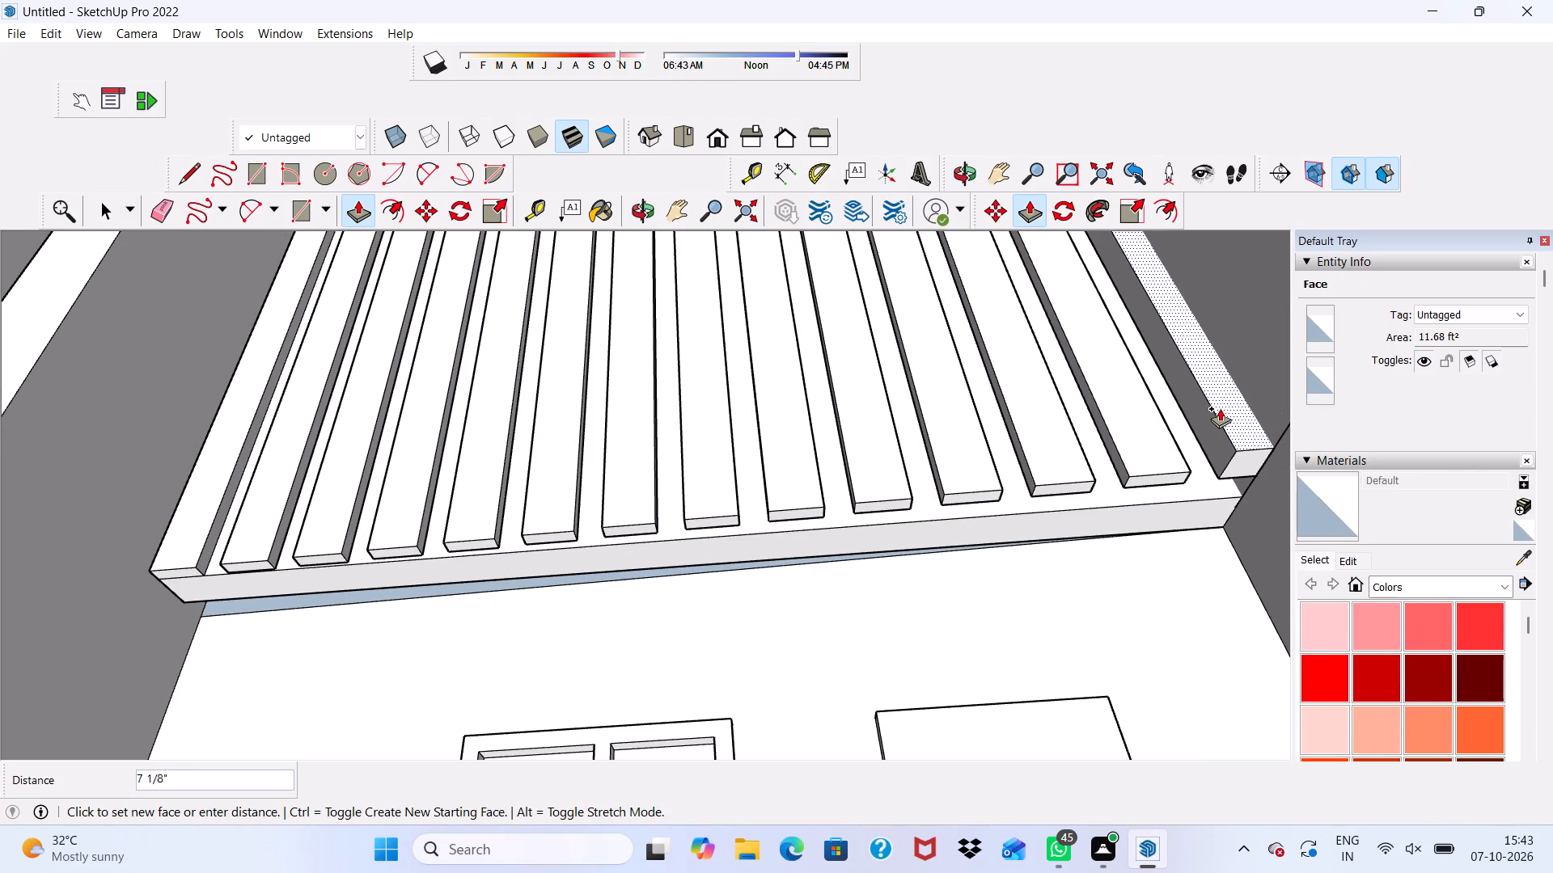
{"action": "middle_click_drag", "start_coordinate": [1215, 411], "coordinate": [1077, 453]}
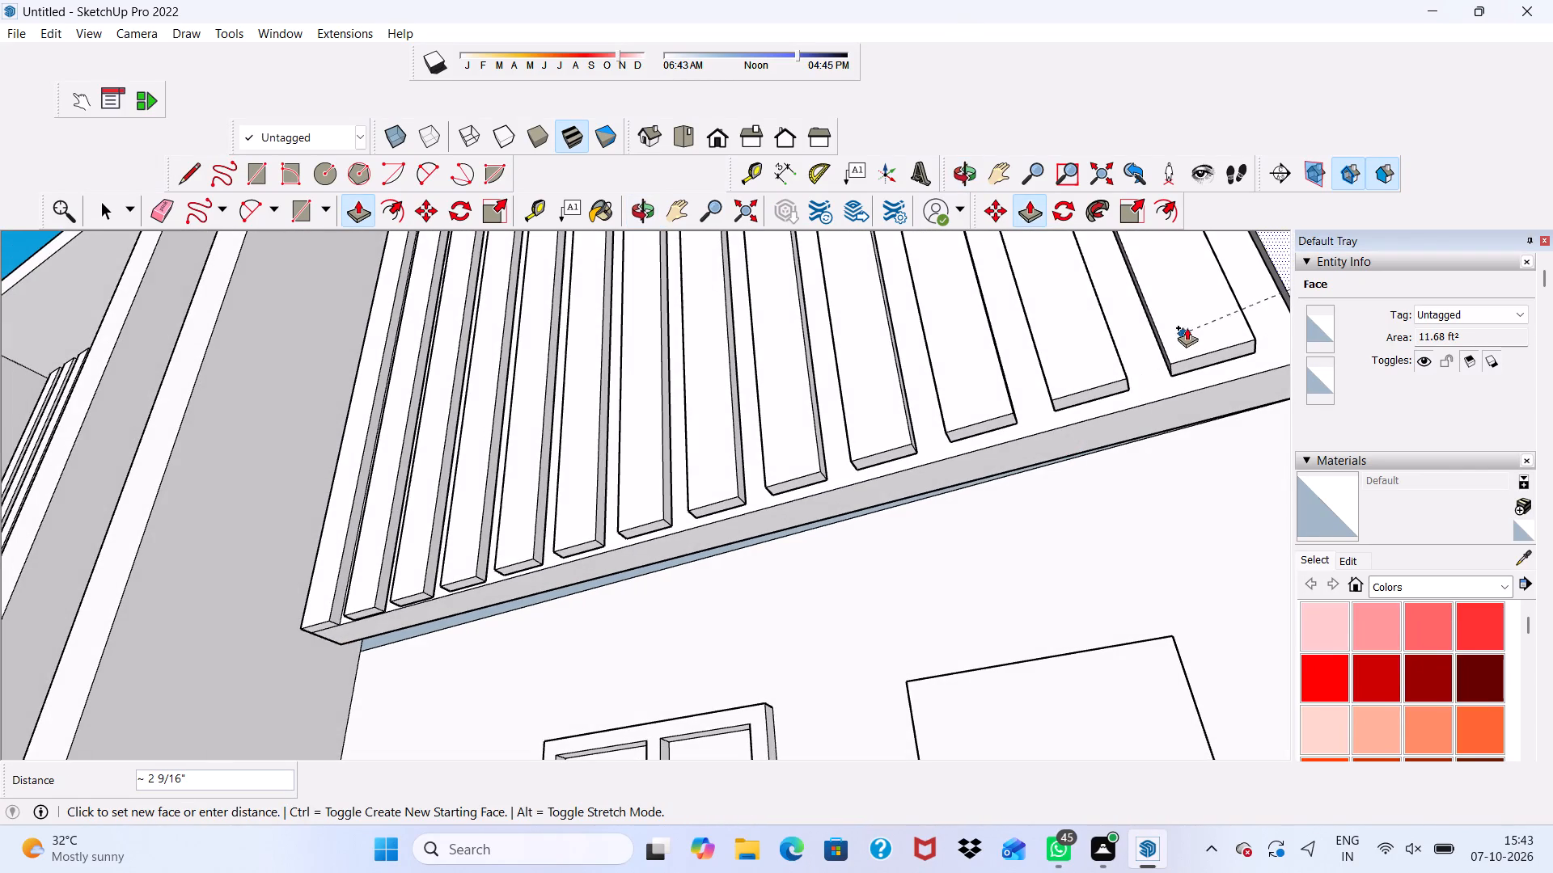
{"action": "left_click", "coordinate": [1187, 327]}
Erase the stray vertical line on the tower's outer side face and the short stray line at its lower end.
{"action": "scroll", "coordinate": [1060, 368], "scroll_direction": "down", "scroll_amount": 9}
{"action": "middle_click_drag", "start_coordinate": [870, 438], "coordinate": [565, 614]}
{"action": "middle_click_drag", "start_coordinate": [569, 614], "coordinate": [751, 577]}
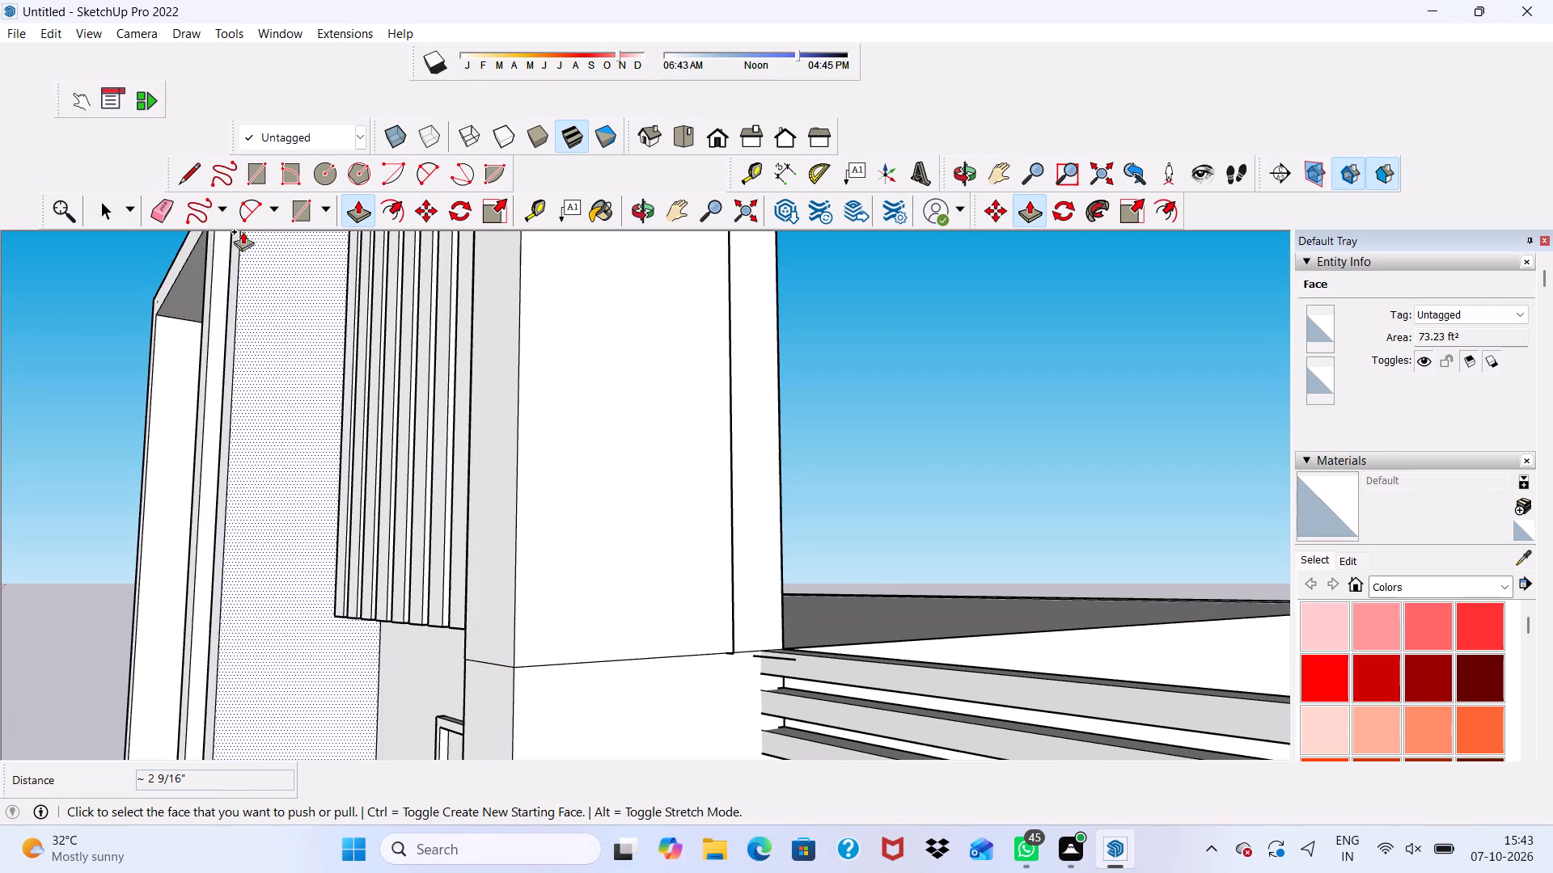
{"action": "left_click", "coordinate": [163, 214]}
{"action": "left_click", "coordinate": [727, 520]}
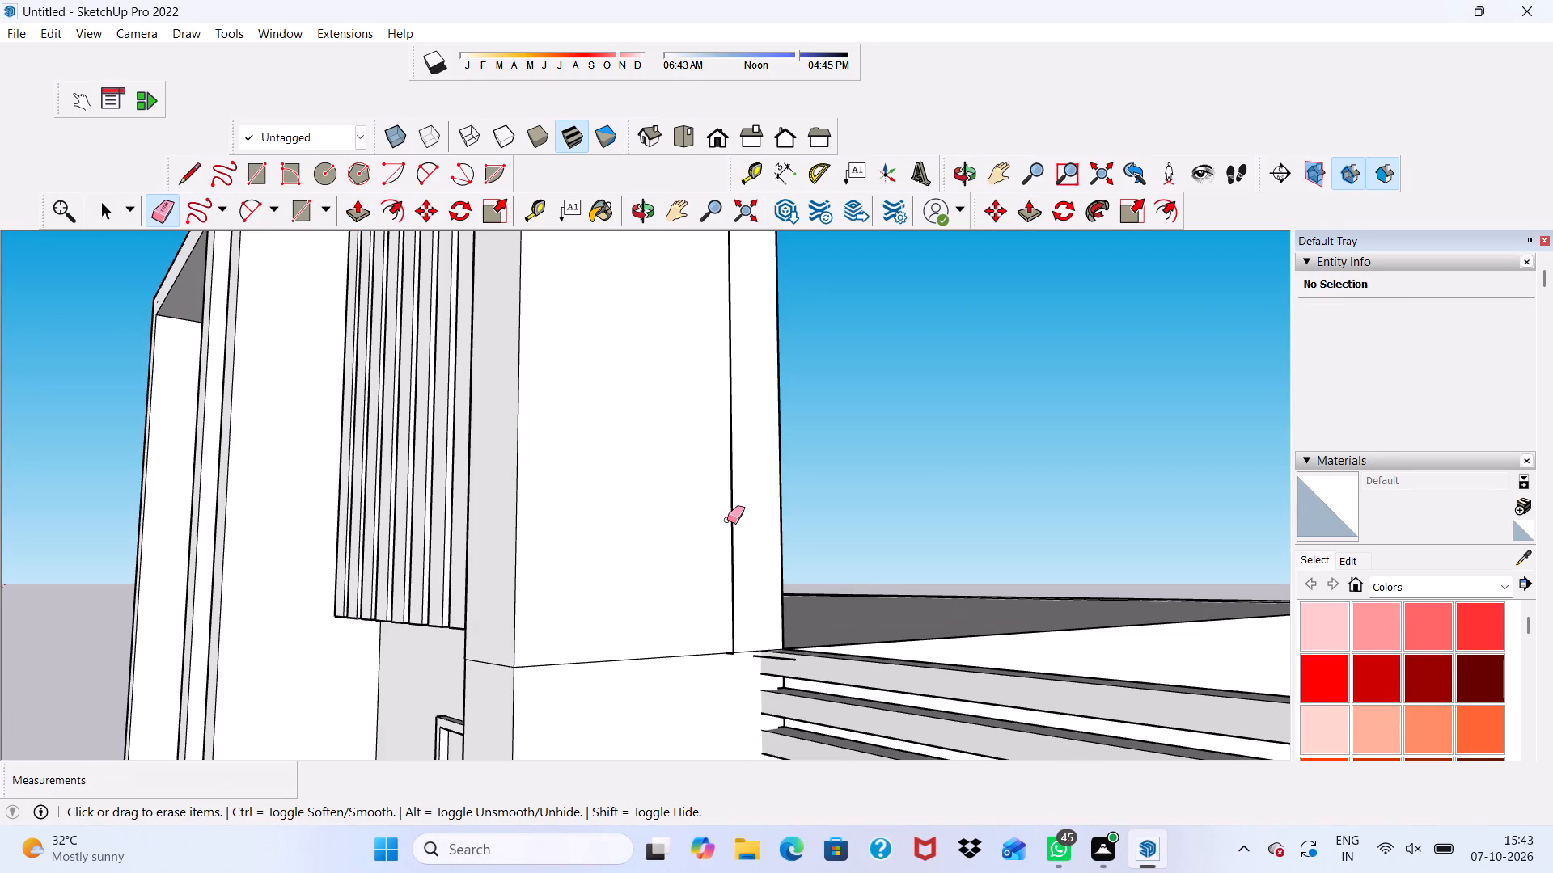
{"action": "left_click_drag", "start_coordinate": [772, 655], "coordinate": [773, 662]}
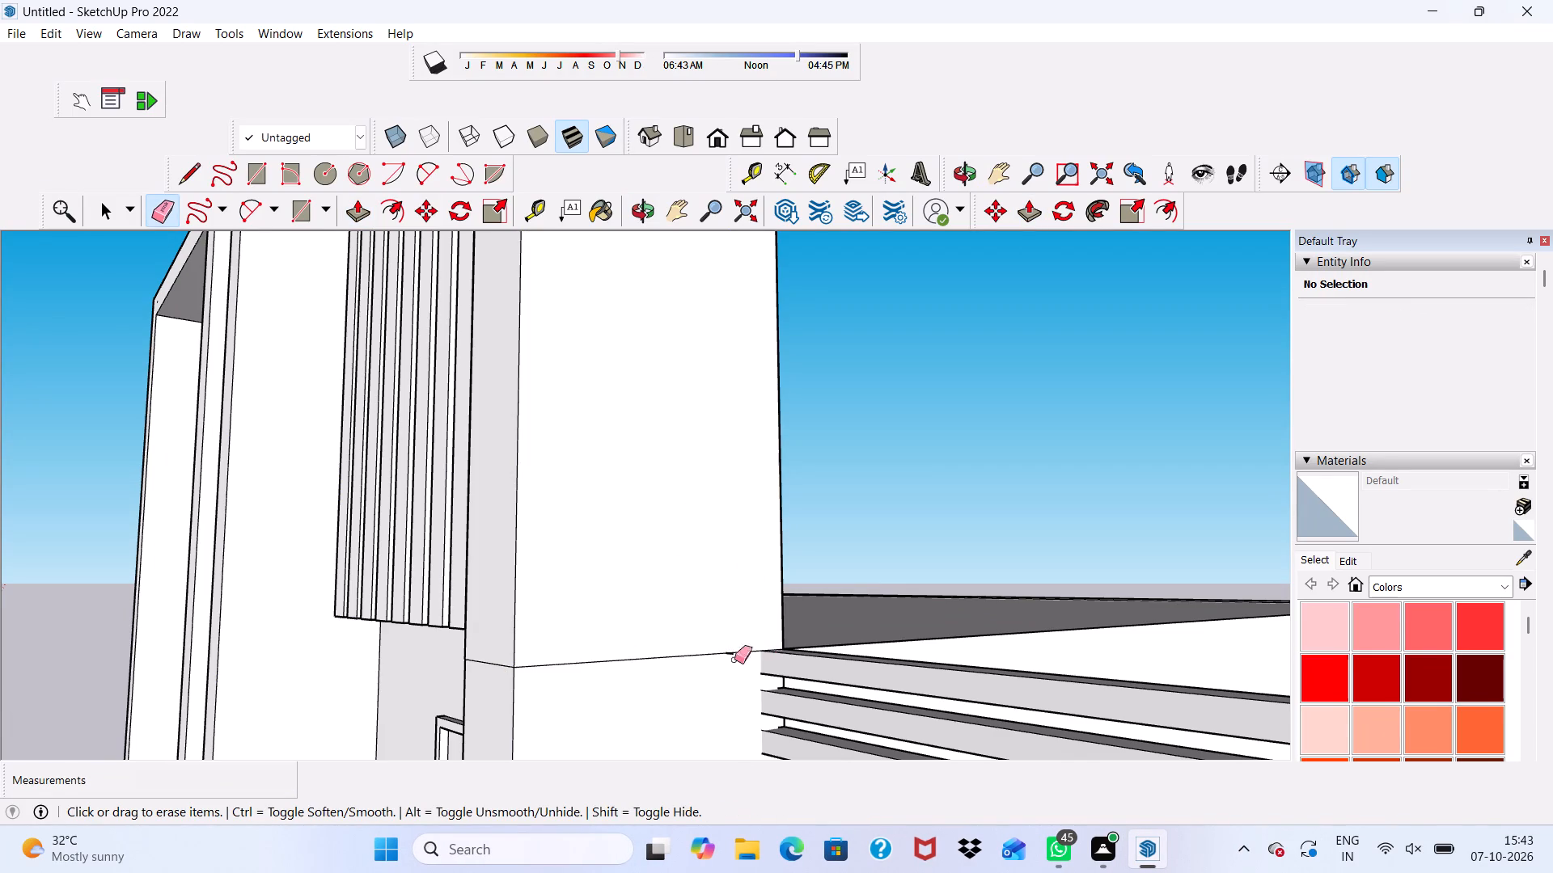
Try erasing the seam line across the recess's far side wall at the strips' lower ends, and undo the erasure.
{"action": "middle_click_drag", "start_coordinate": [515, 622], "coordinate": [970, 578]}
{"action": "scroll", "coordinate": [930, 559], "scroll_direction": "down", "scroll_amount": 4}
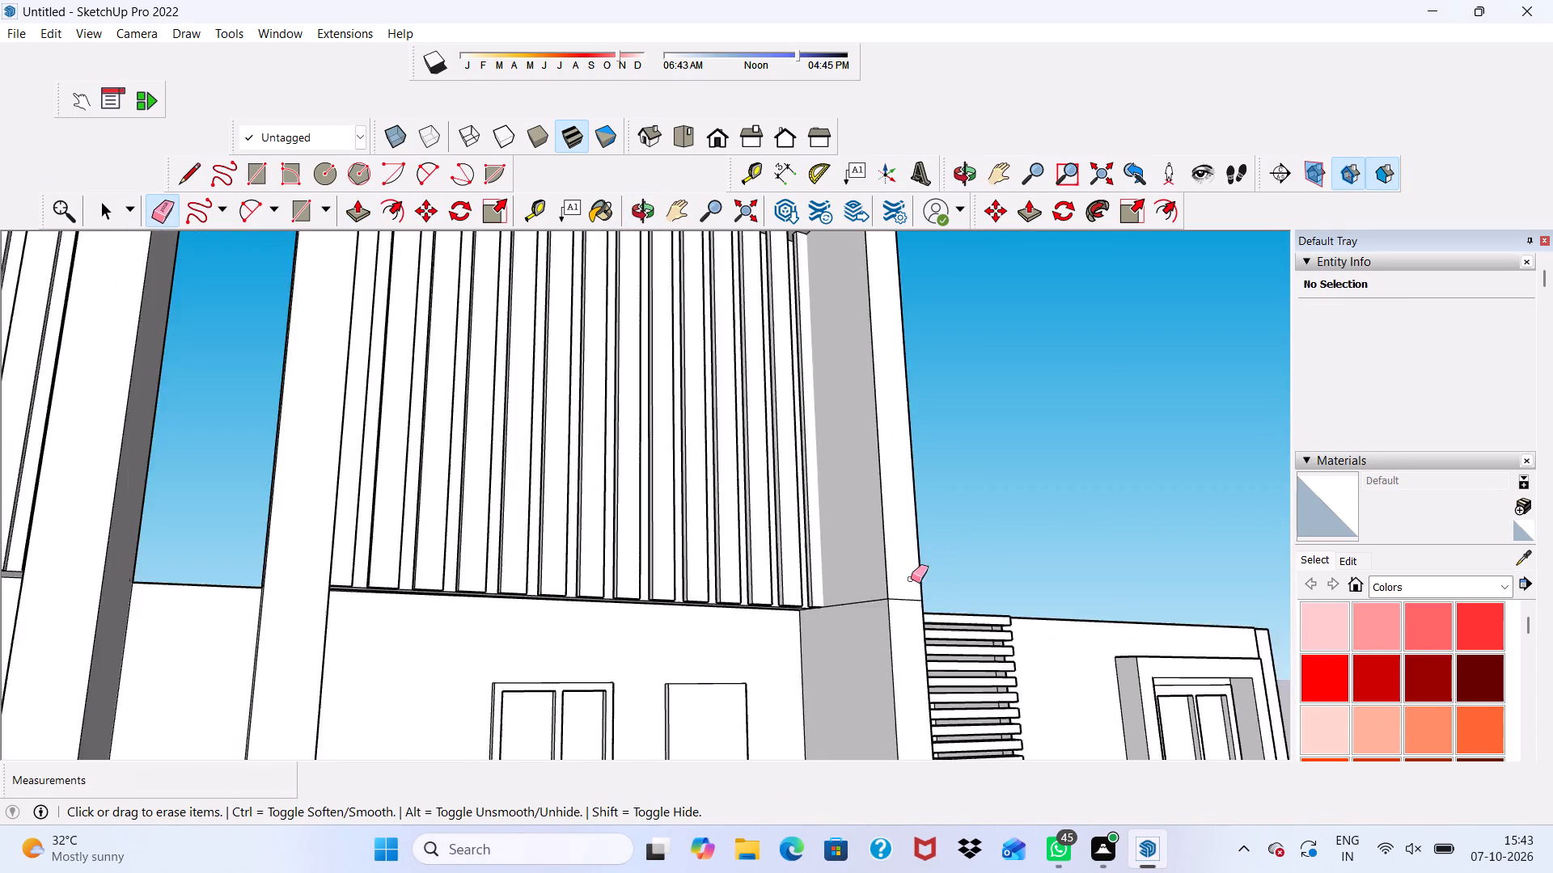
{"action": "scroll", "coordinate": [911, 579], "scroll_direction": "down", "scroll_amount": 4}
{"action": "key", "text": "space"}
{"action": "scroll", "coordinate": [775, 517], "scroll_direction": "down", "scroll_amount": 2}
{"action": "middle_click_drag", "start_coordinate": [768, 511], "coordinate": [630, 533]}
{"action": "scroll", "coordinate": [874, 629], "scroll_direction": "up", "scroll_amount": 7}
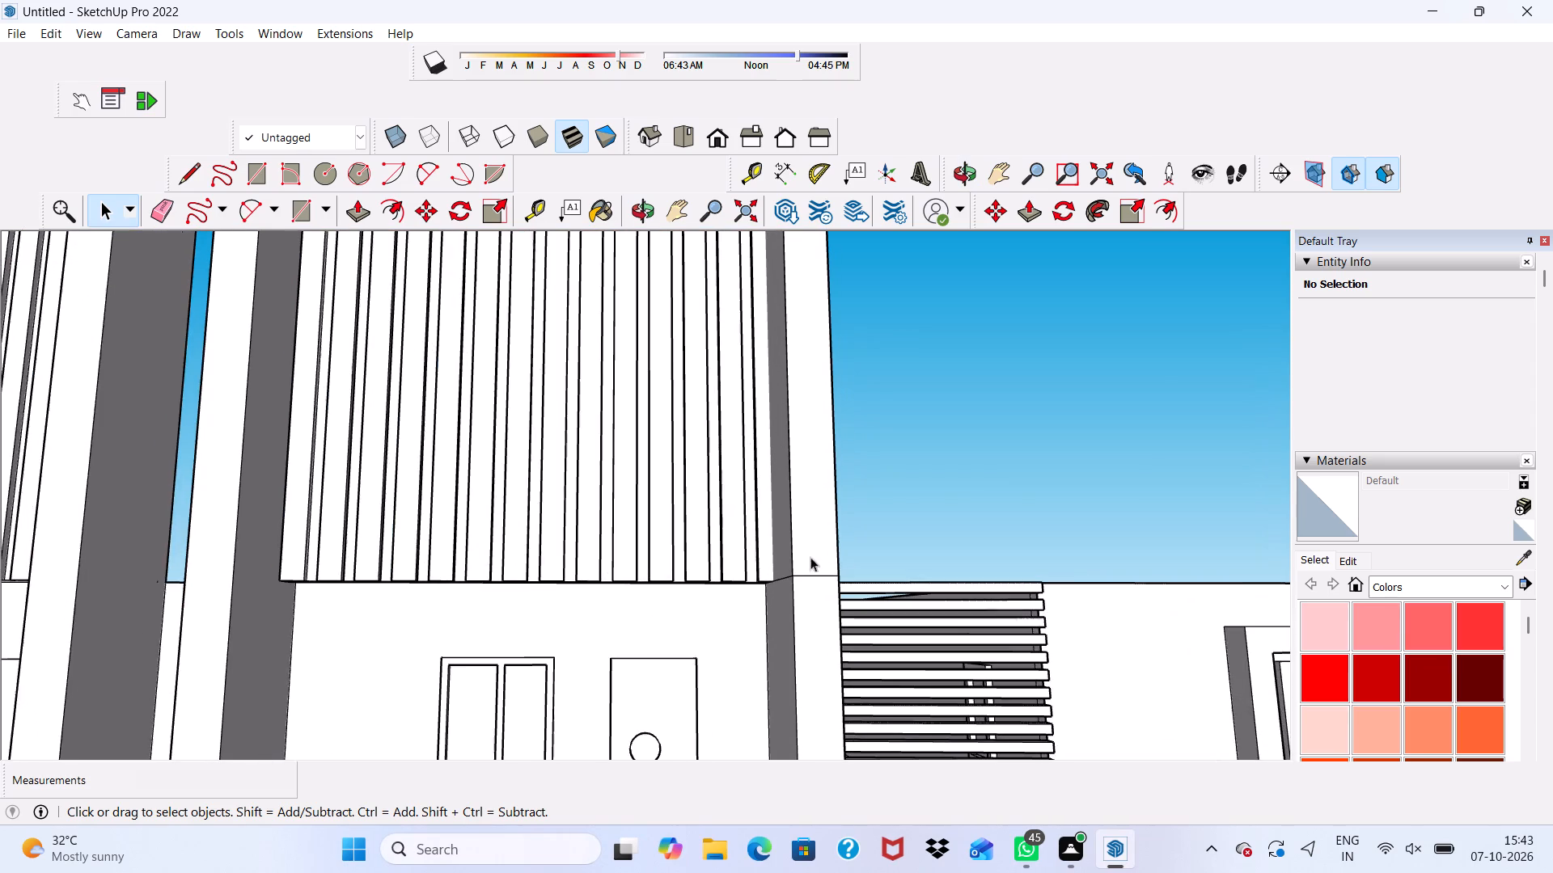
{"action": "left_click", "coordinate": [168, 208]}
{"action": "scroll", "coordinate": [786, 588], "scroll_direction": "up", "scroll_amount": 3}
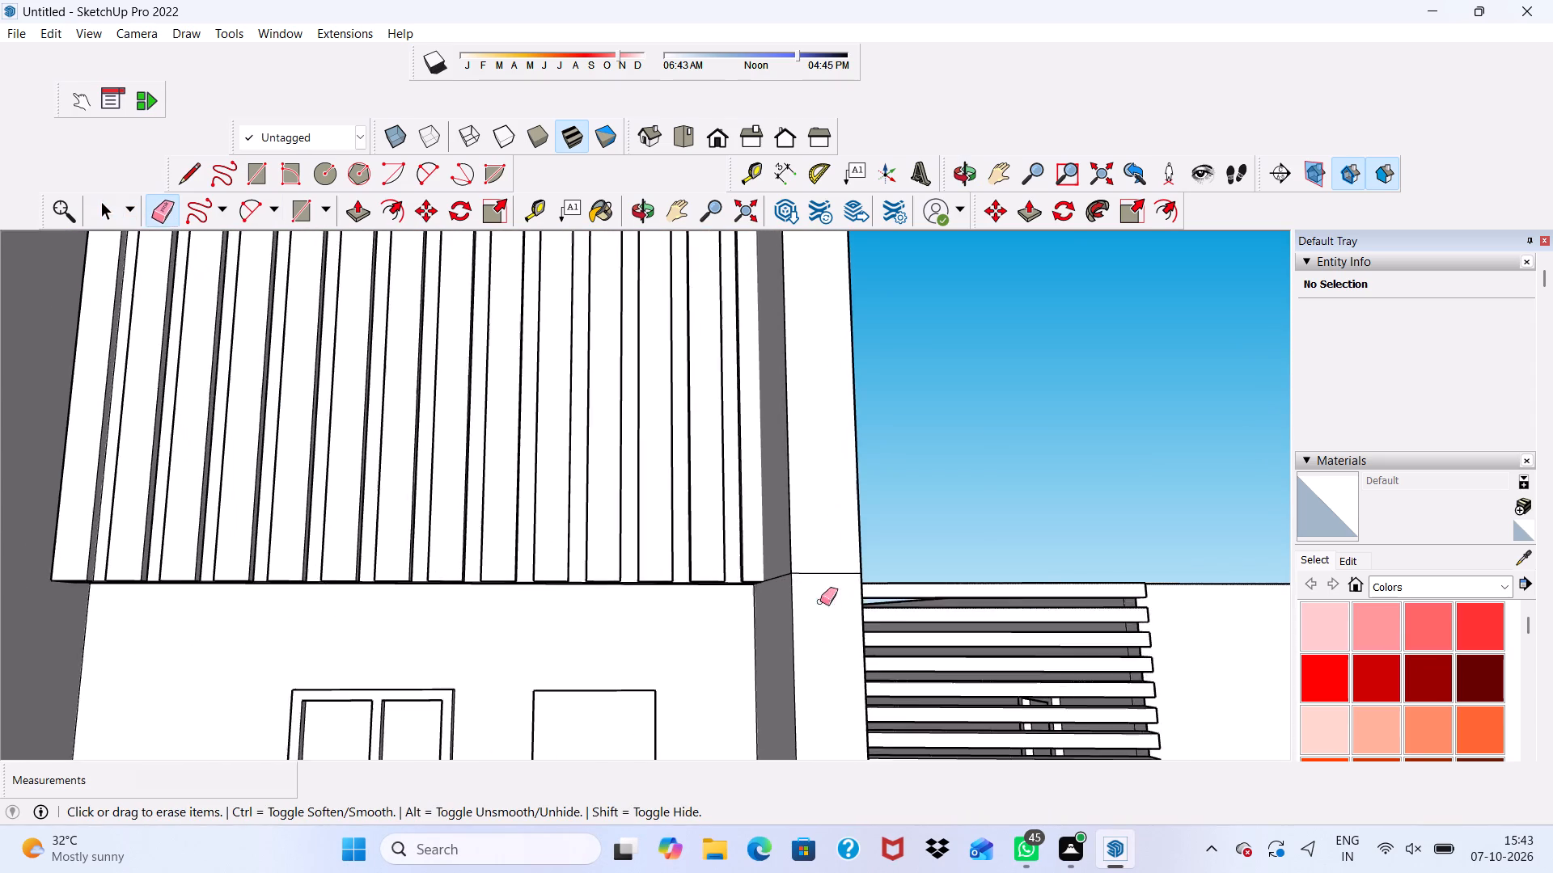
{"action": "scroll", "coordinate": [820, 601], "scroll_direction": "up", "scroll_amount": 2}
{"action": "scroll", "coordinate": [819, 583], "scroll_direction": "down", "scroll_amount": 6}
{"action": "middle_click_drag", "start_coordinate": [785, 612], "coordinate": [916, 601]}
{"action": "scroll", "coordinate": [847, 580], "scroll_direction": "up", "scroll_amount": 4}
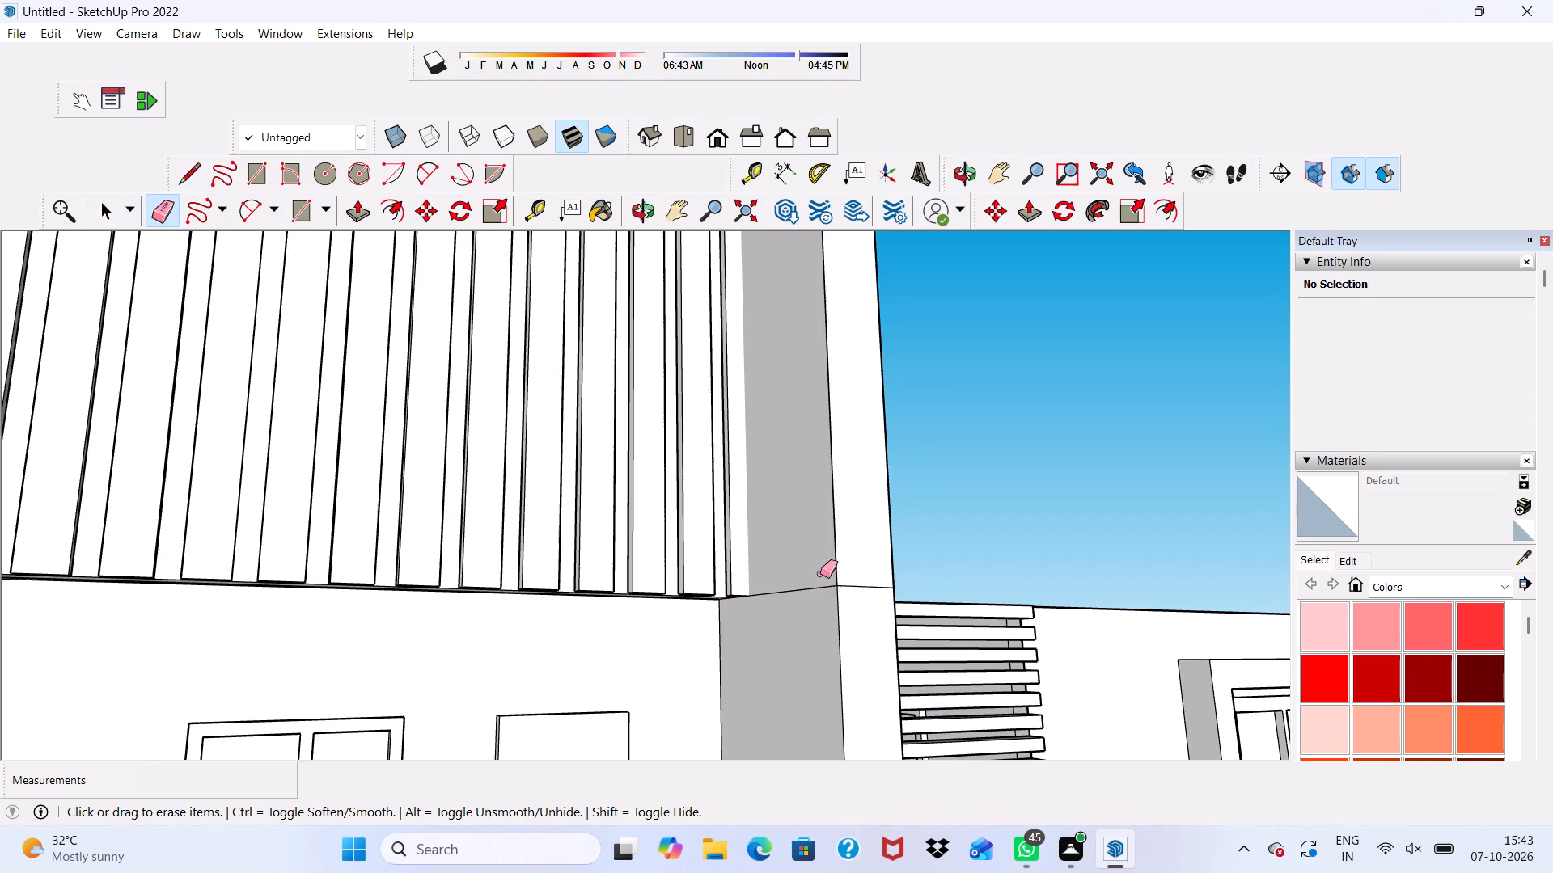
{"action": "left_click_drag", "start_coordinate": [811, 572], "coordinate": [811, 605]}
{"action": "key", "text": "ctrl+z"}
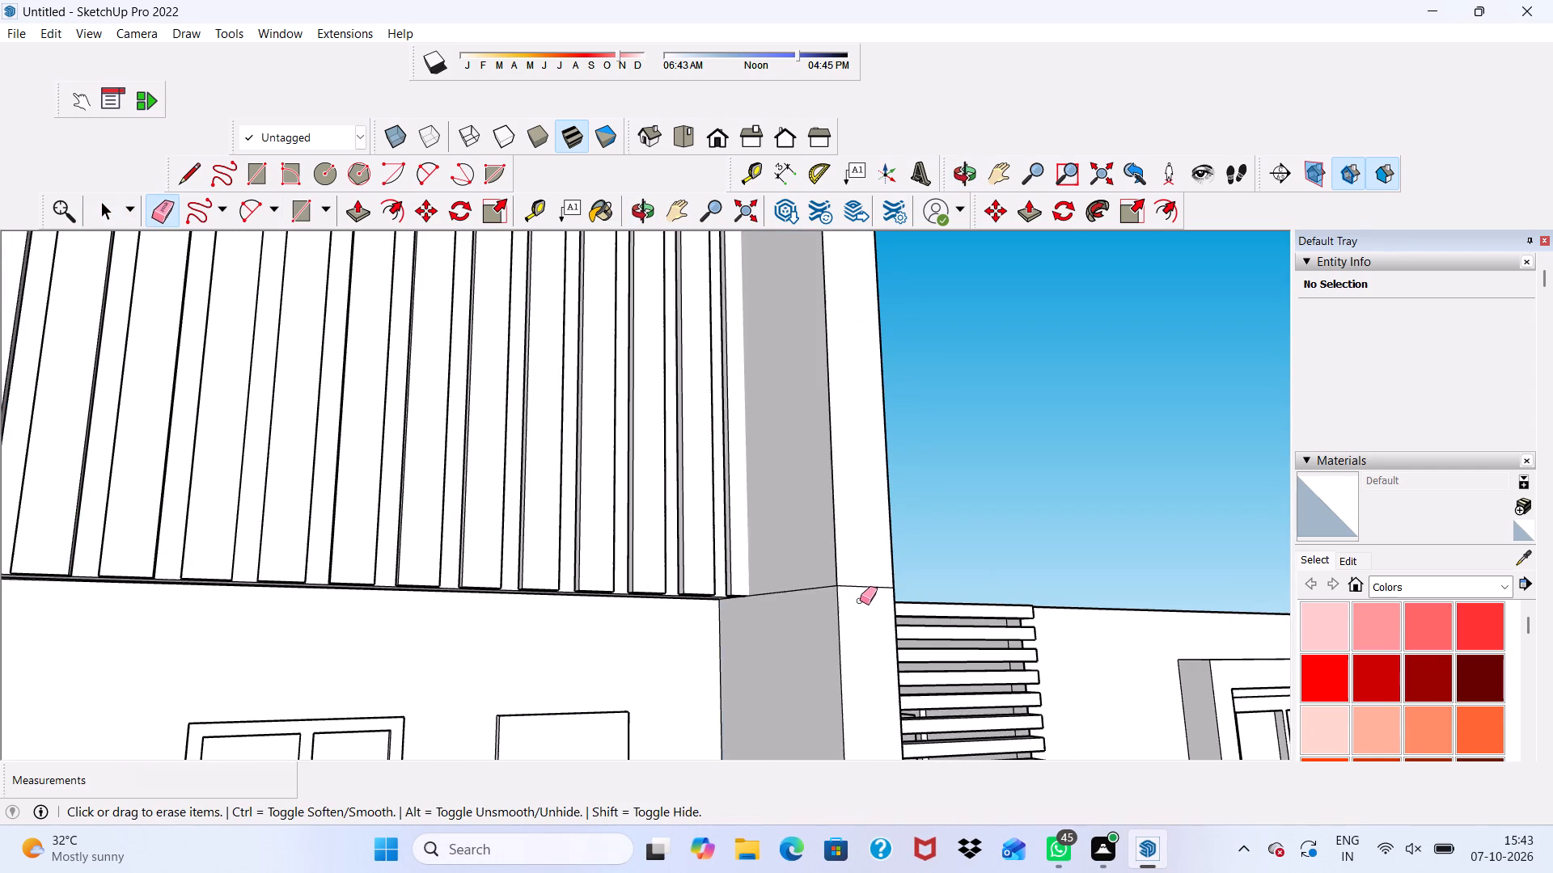
Erase the horizontal seam line across the front face of the tower's outer frame, beside the strips' lower ends.
{"action": "scroll", "coordinate": [749, 671], "scroll_direction": "up", "scroll_amount": 20}
{"action": "middle_click_drag", "start_coordinate": [915, 537], "coordinate": [961, 451]}
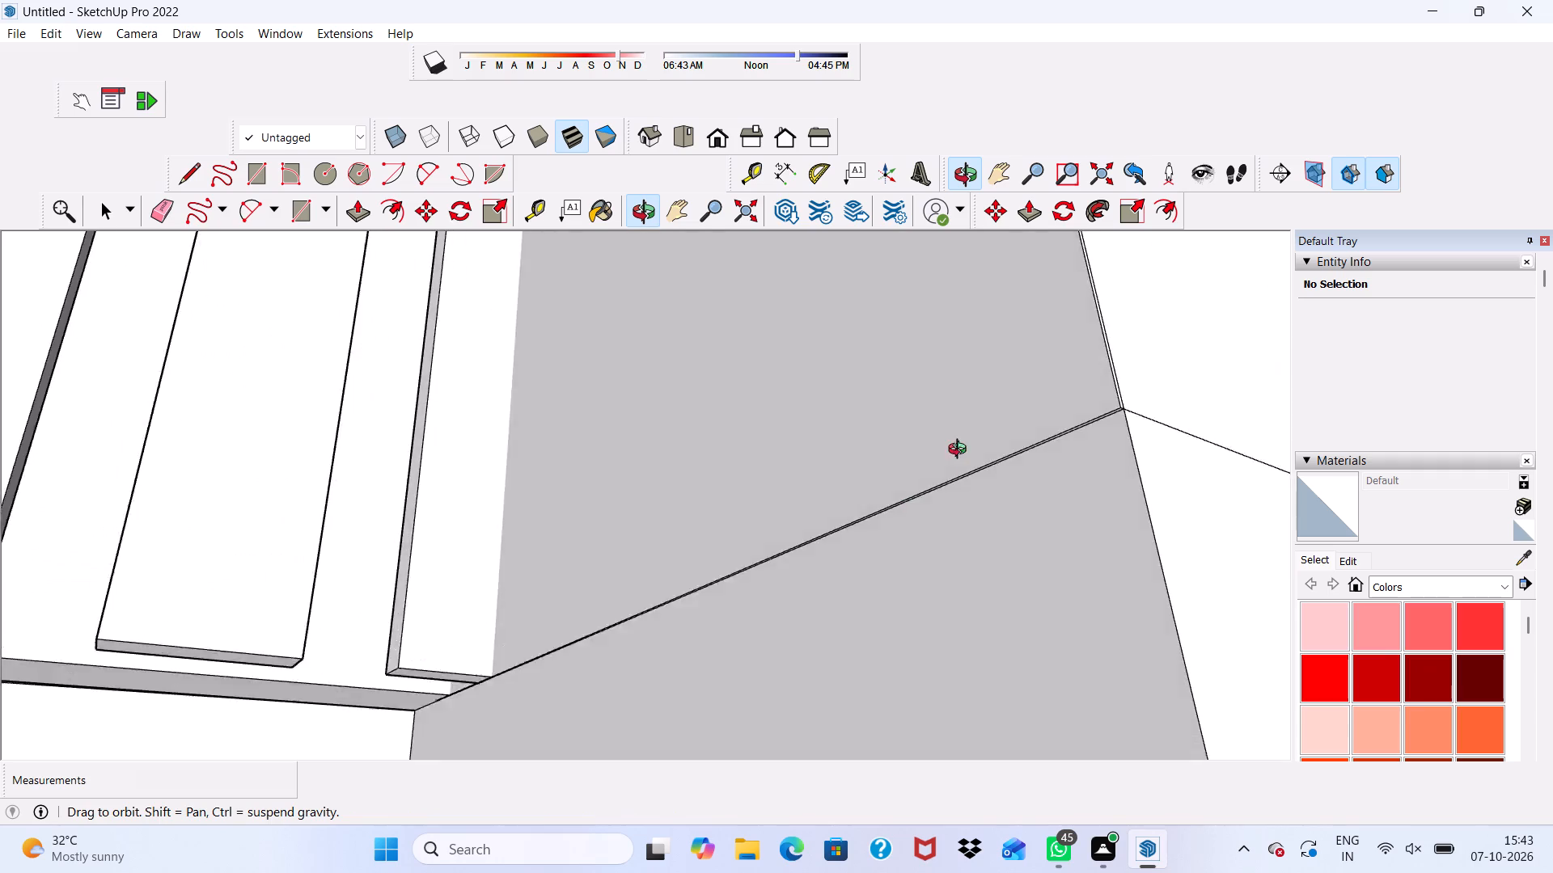
{"action": "middle_click_drag", "start_coordinate": [961, 451], "coordinate": [1024, 375]}
{"action": "scroll", "coordinate": [1050, 456], "scroll_direction": "up", "scroll_amount": 11}
{"action": "scroll", "coordinate": [1048, 434], "scroll_direction": "down", "scroll_amount": 10}
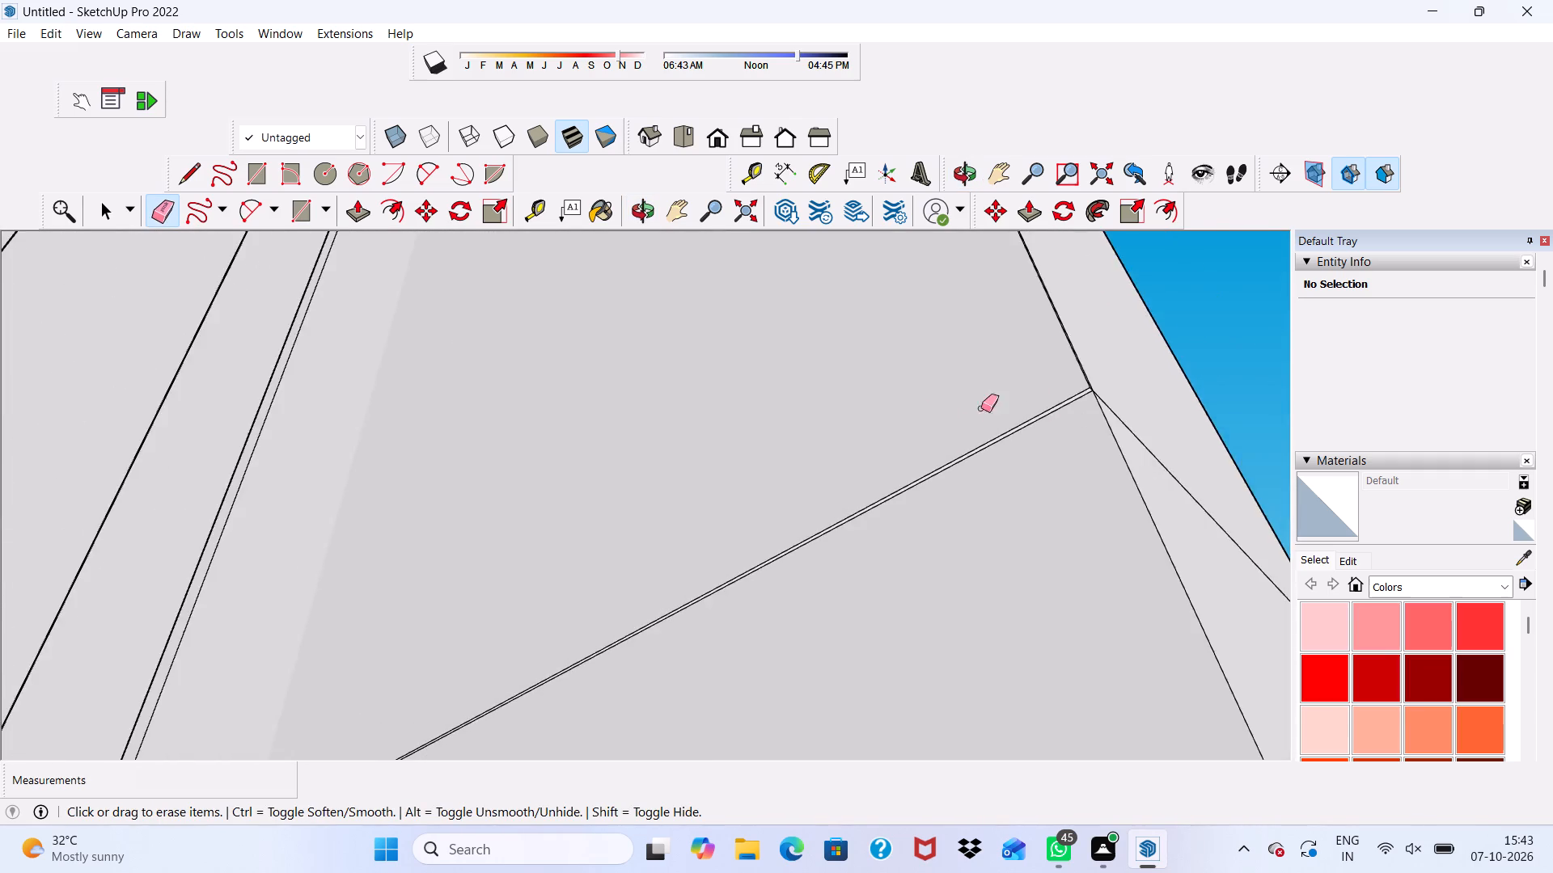
{"action": "scroll", "coordinate": [981, 408], "scroll_direction": "down", "scroll_amount": 10}
{"action": "scroll", "coordinate": [1079, 379], "scroll_direction": "up", "scroll_amount": 2}
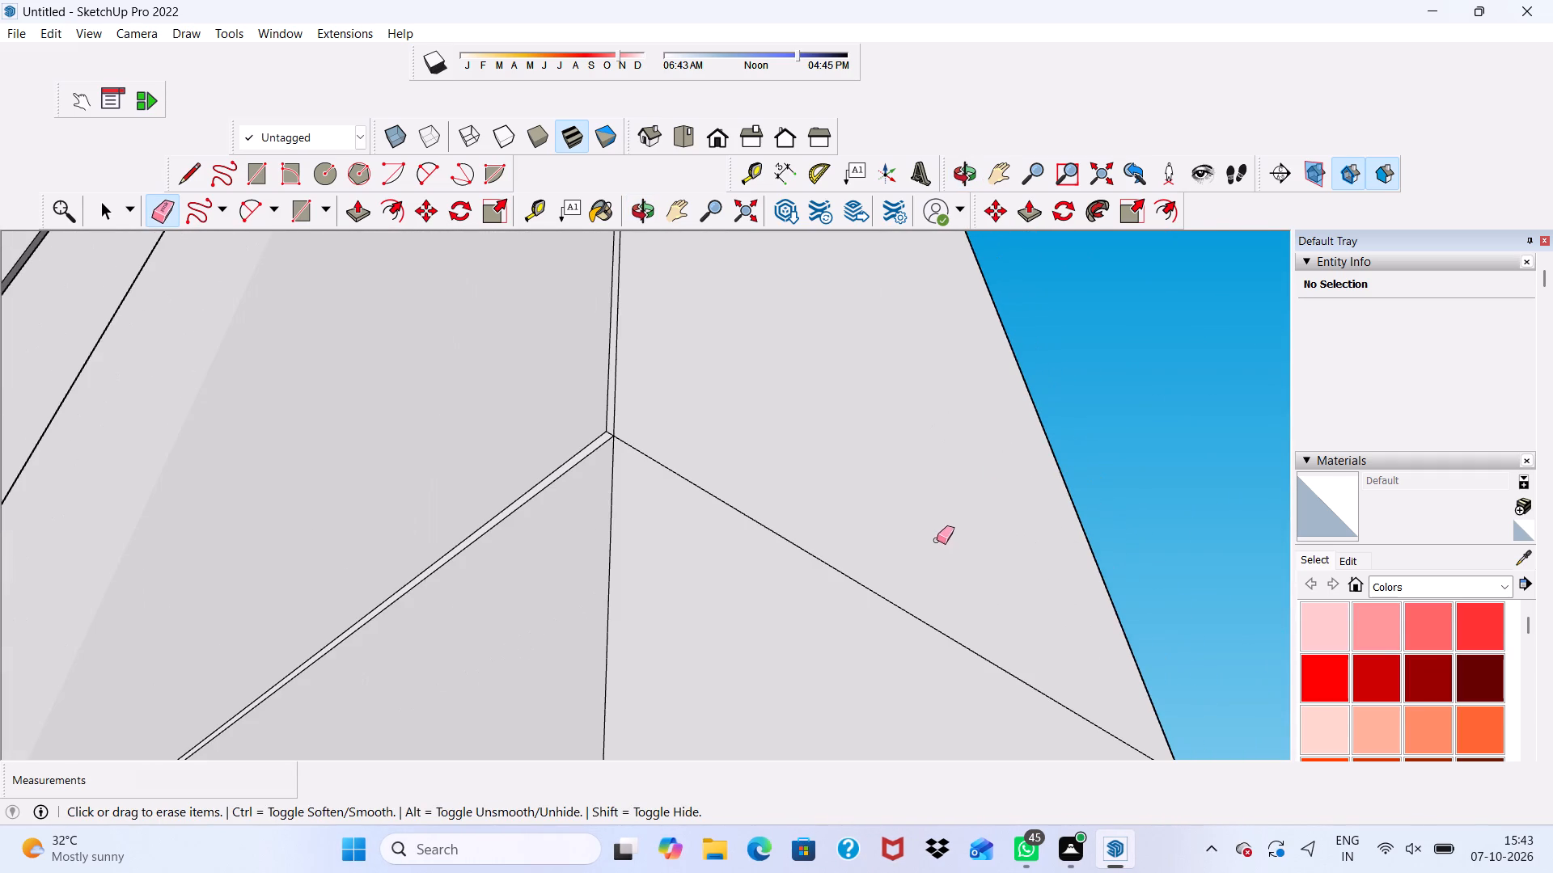
{"action": "left_click_drag", "start_coordinate": [933, 545], "coordinate": [920, 592]}
{"action": "left_click_drag", "start_coordinate": [901, 597], "coordinate": [893, 614]}
{"action": "scroll", "coordinate": [886, 590], "scroll_direction": "down", "scroll_amount": 13}
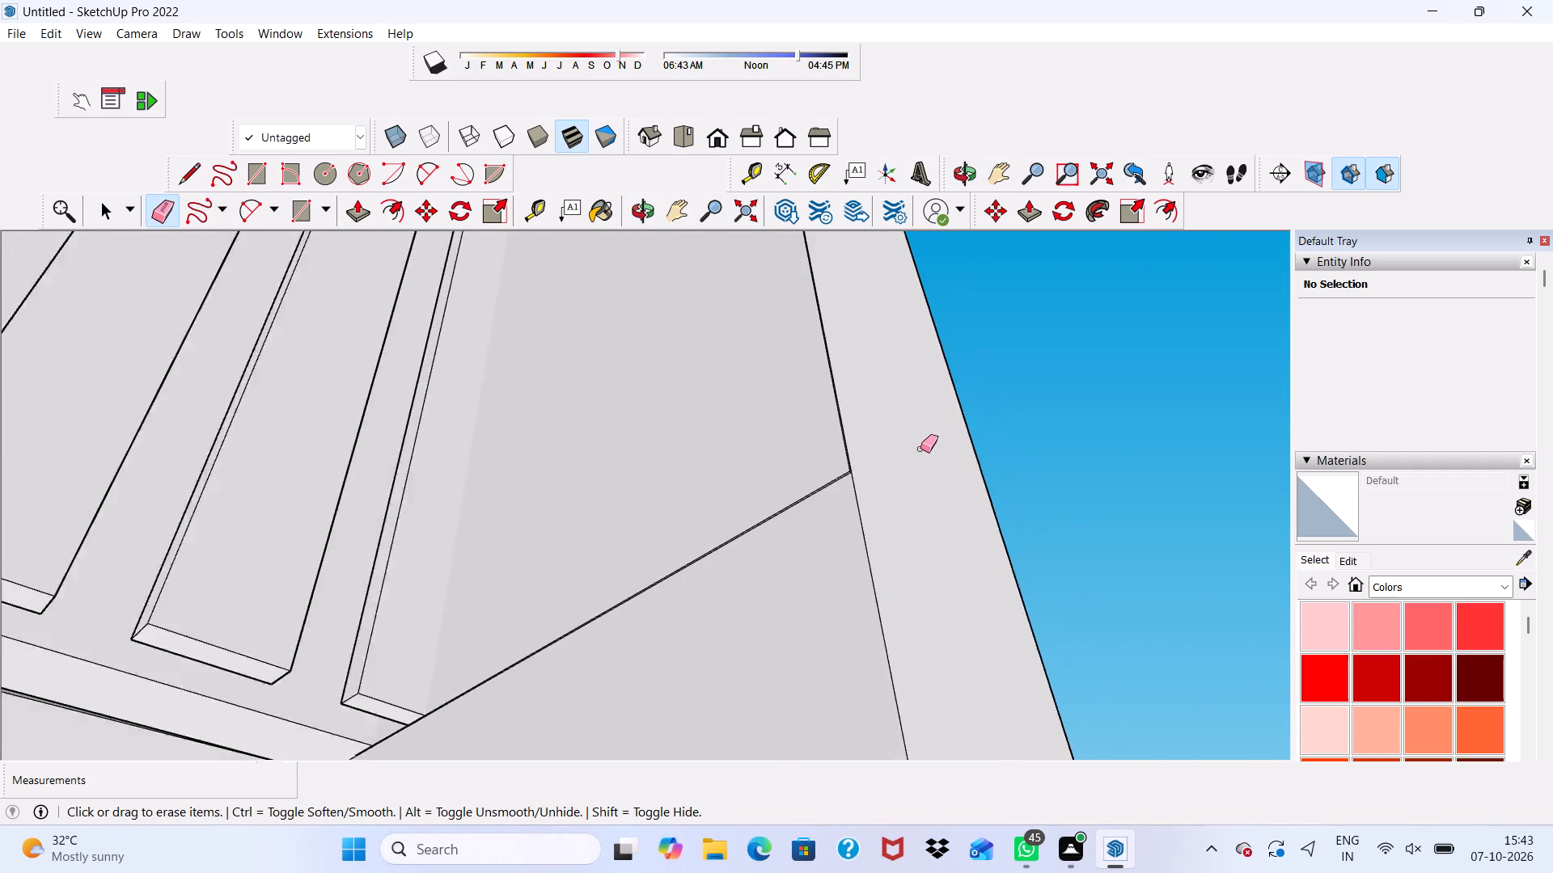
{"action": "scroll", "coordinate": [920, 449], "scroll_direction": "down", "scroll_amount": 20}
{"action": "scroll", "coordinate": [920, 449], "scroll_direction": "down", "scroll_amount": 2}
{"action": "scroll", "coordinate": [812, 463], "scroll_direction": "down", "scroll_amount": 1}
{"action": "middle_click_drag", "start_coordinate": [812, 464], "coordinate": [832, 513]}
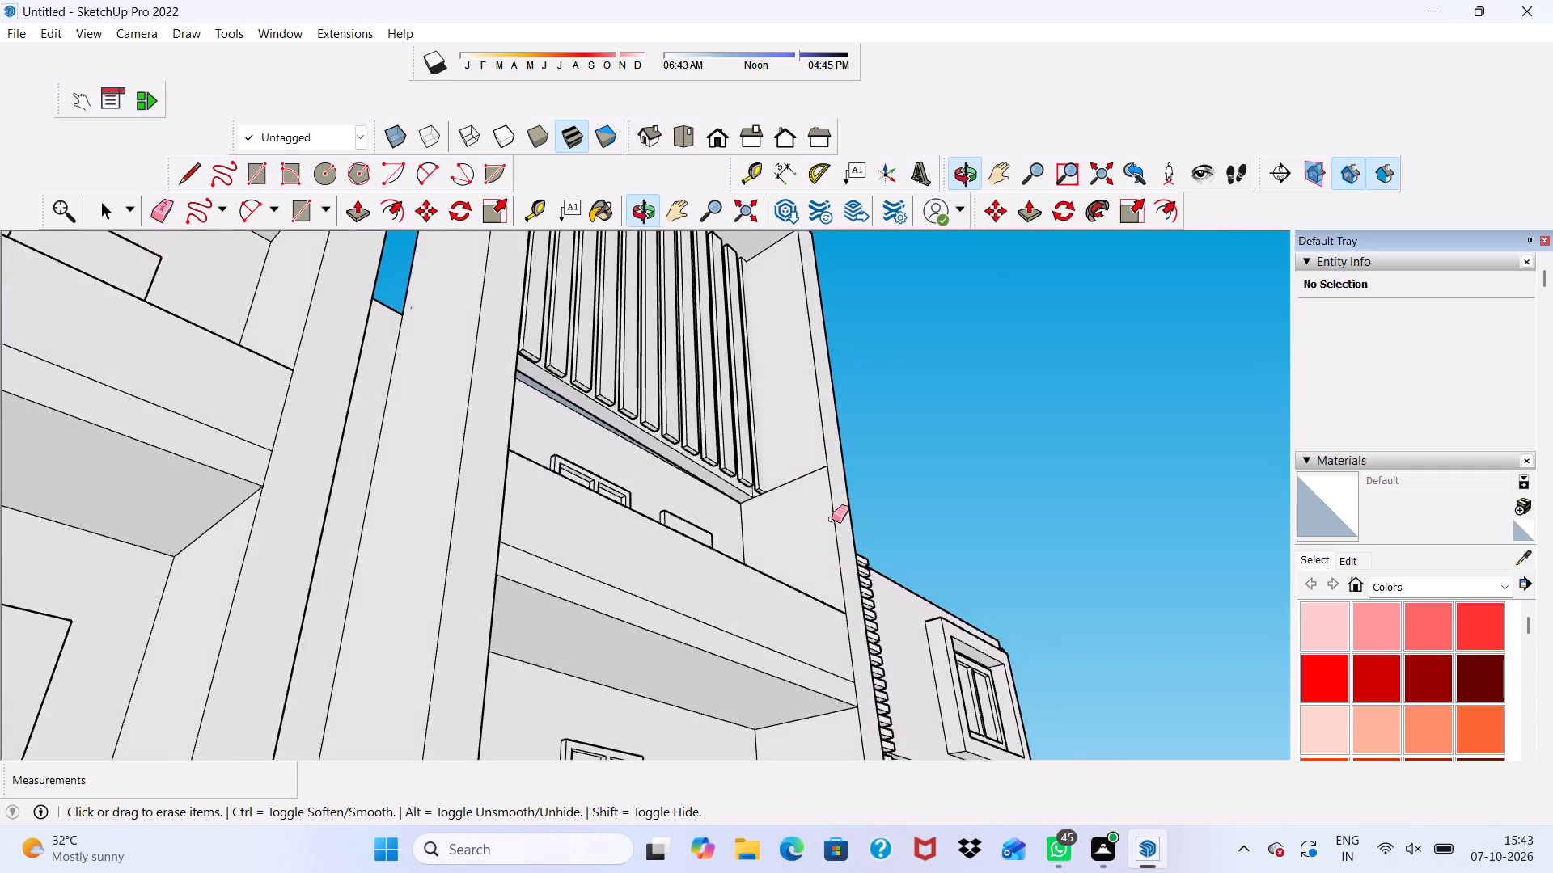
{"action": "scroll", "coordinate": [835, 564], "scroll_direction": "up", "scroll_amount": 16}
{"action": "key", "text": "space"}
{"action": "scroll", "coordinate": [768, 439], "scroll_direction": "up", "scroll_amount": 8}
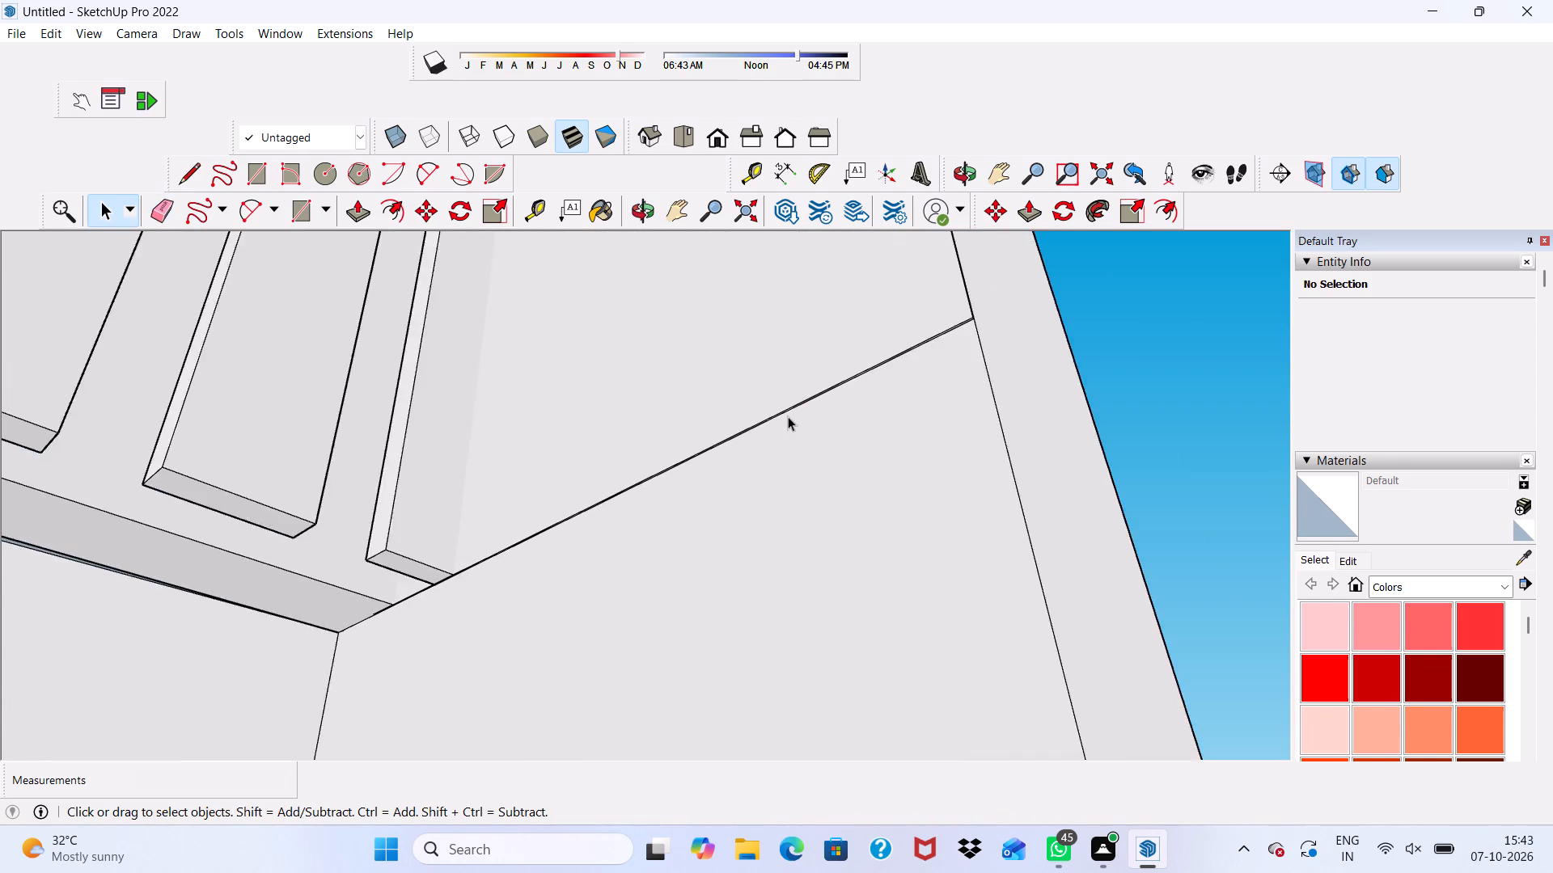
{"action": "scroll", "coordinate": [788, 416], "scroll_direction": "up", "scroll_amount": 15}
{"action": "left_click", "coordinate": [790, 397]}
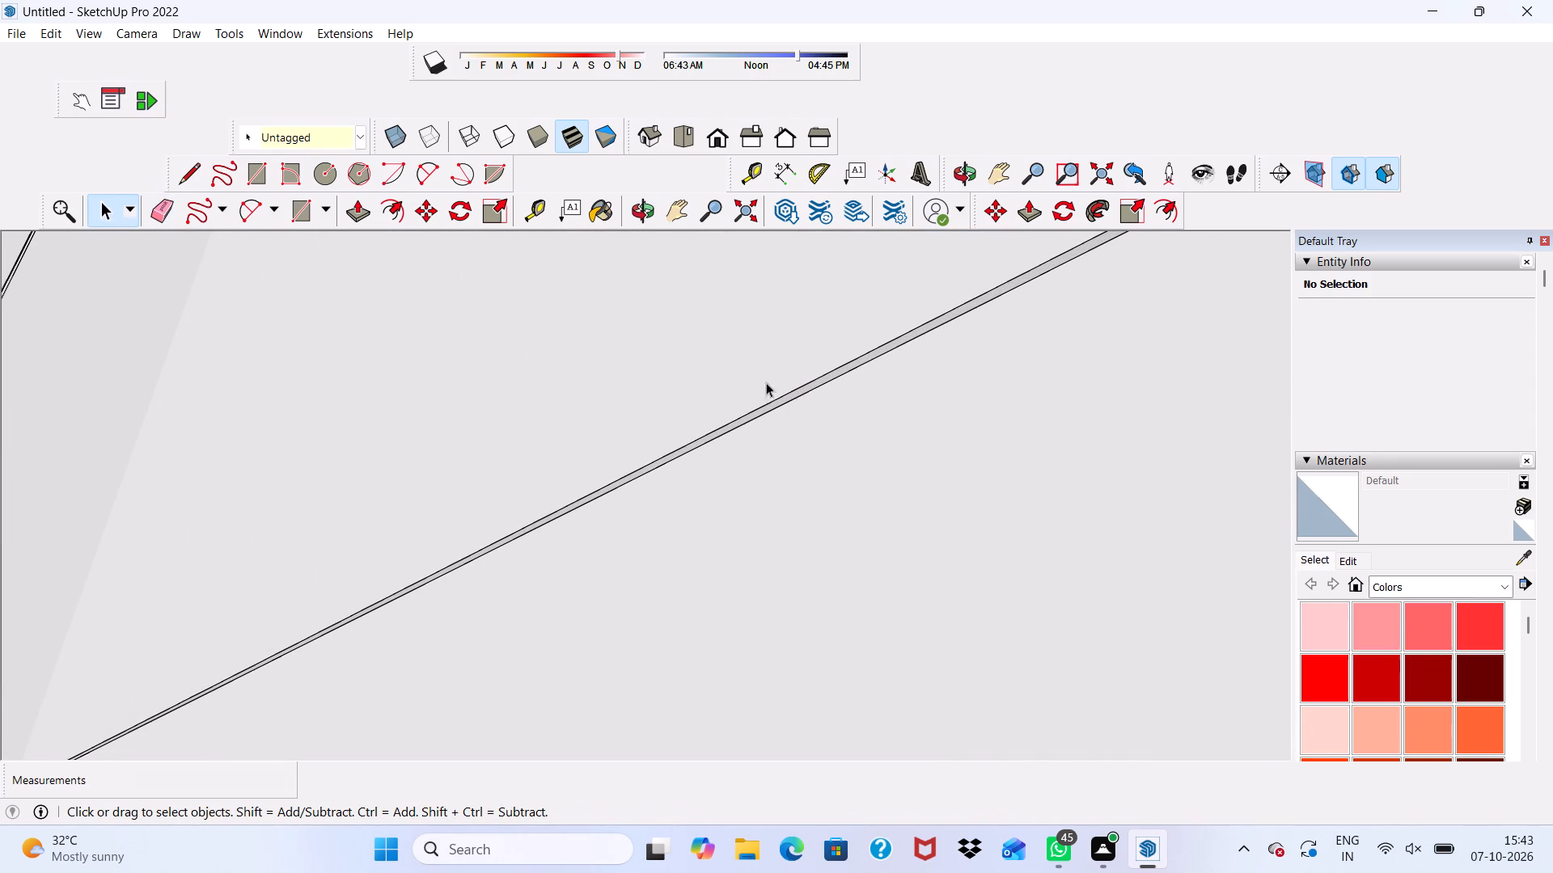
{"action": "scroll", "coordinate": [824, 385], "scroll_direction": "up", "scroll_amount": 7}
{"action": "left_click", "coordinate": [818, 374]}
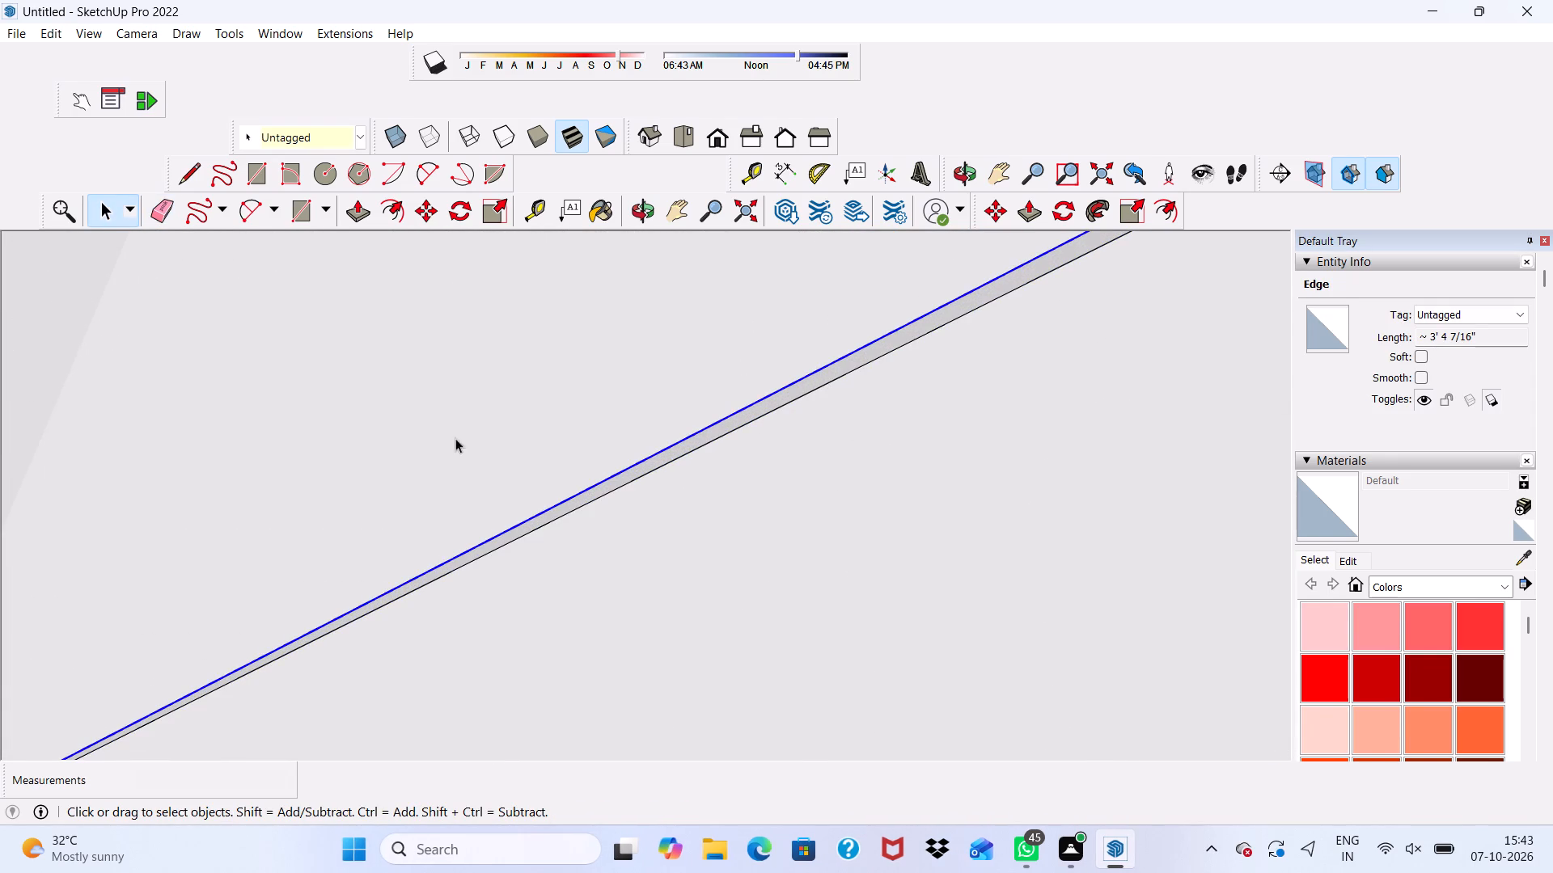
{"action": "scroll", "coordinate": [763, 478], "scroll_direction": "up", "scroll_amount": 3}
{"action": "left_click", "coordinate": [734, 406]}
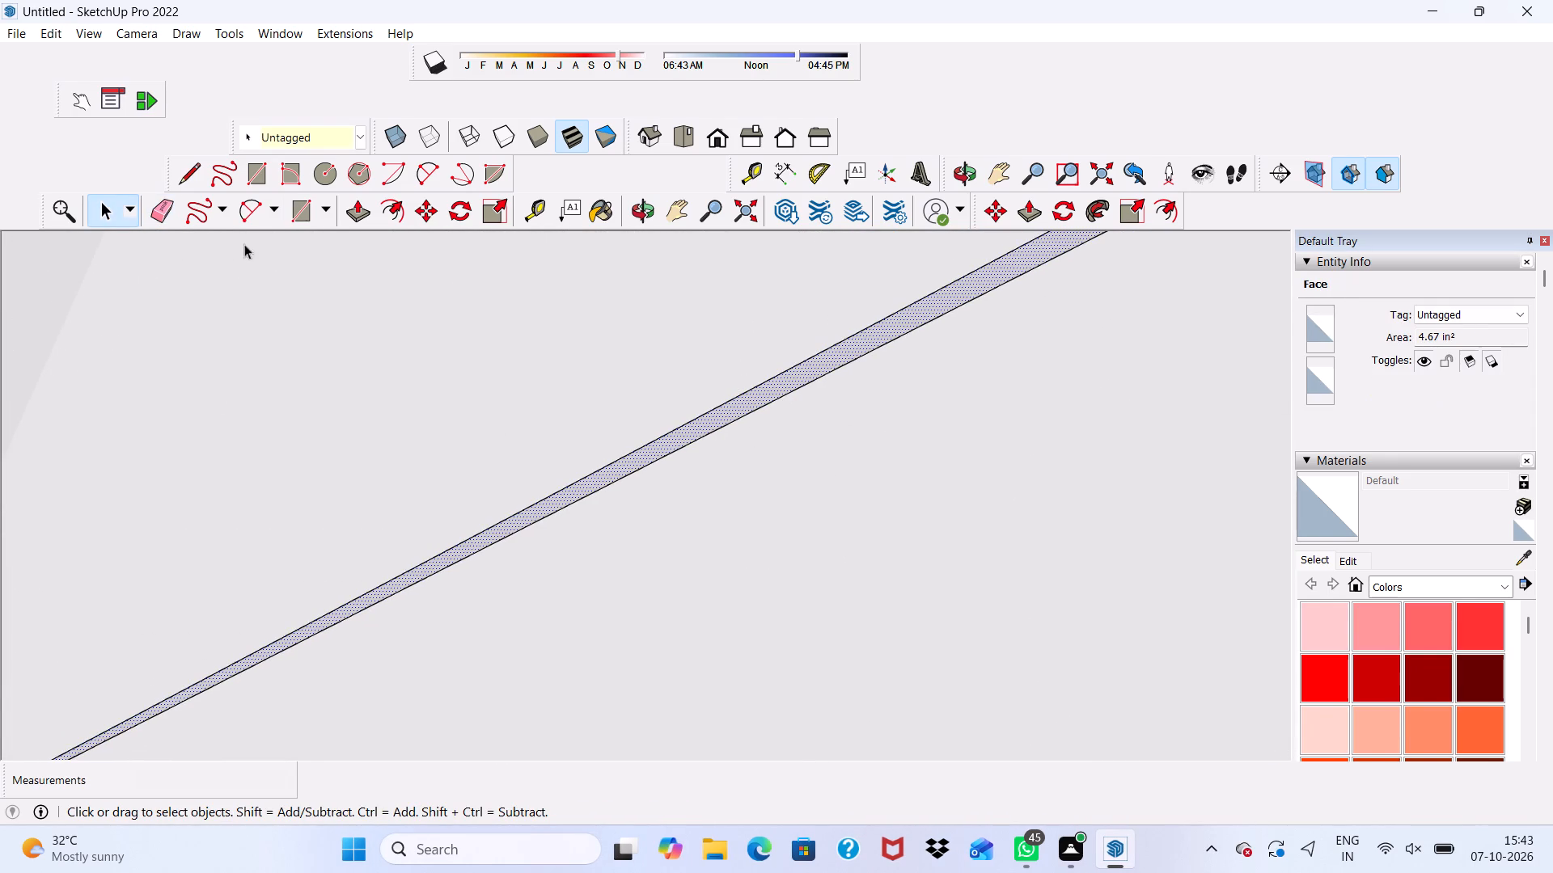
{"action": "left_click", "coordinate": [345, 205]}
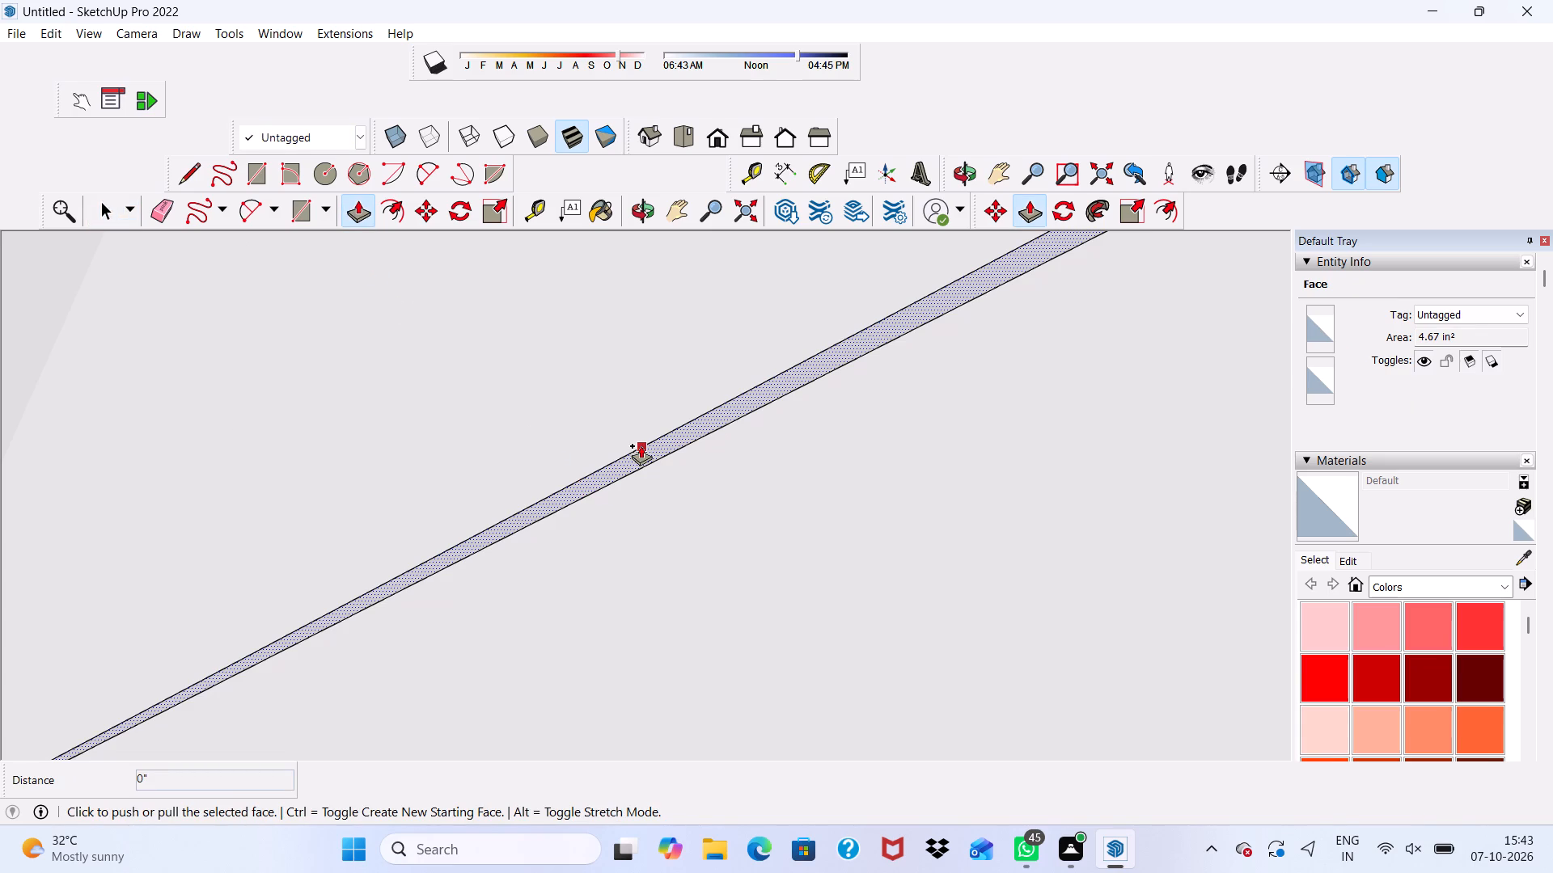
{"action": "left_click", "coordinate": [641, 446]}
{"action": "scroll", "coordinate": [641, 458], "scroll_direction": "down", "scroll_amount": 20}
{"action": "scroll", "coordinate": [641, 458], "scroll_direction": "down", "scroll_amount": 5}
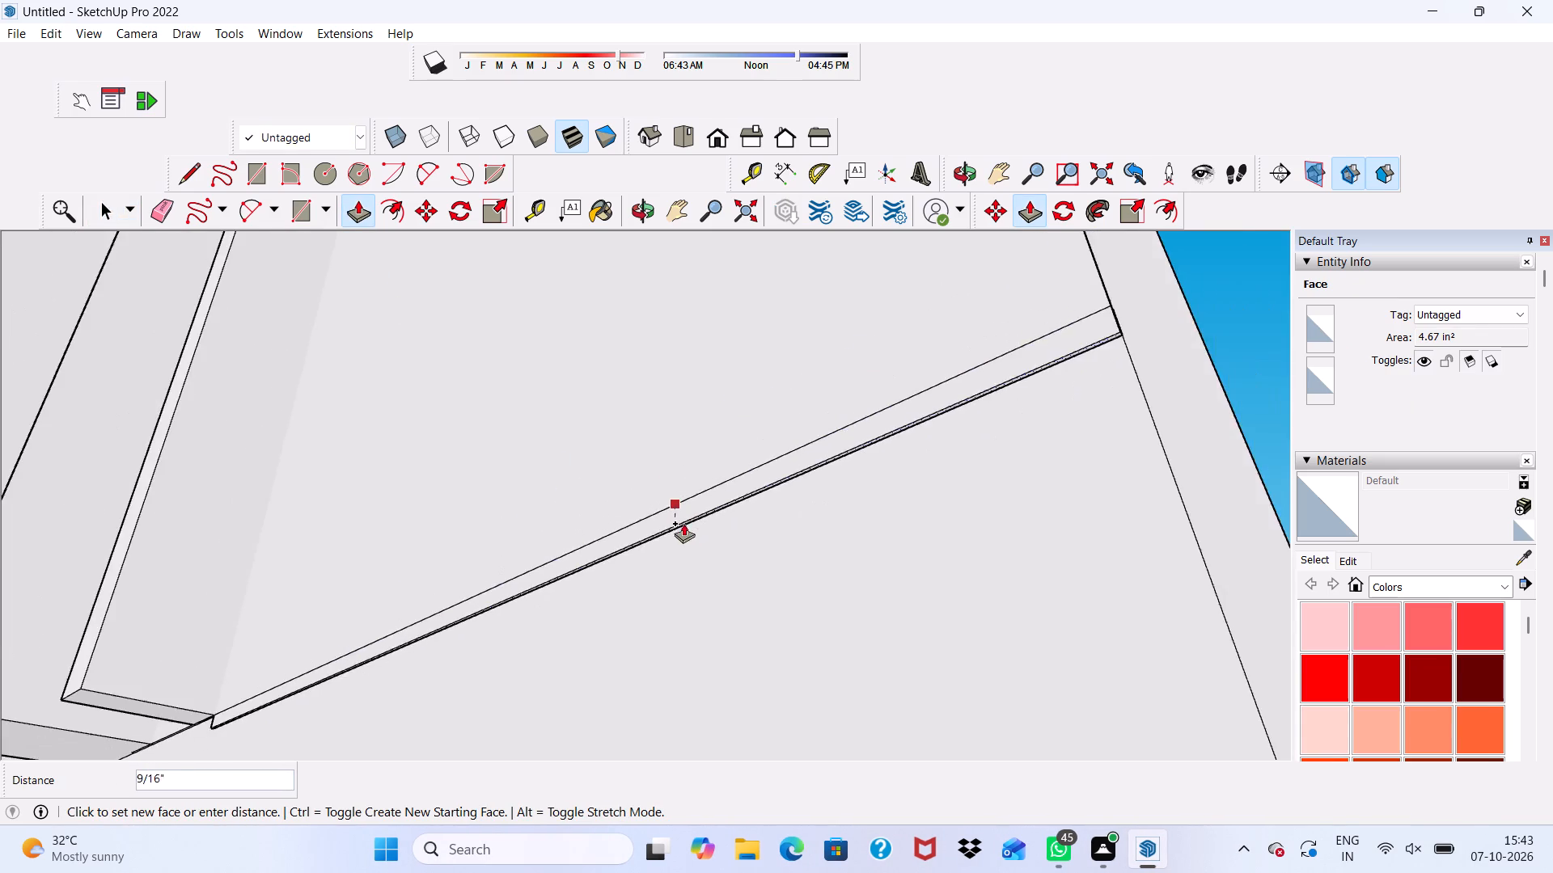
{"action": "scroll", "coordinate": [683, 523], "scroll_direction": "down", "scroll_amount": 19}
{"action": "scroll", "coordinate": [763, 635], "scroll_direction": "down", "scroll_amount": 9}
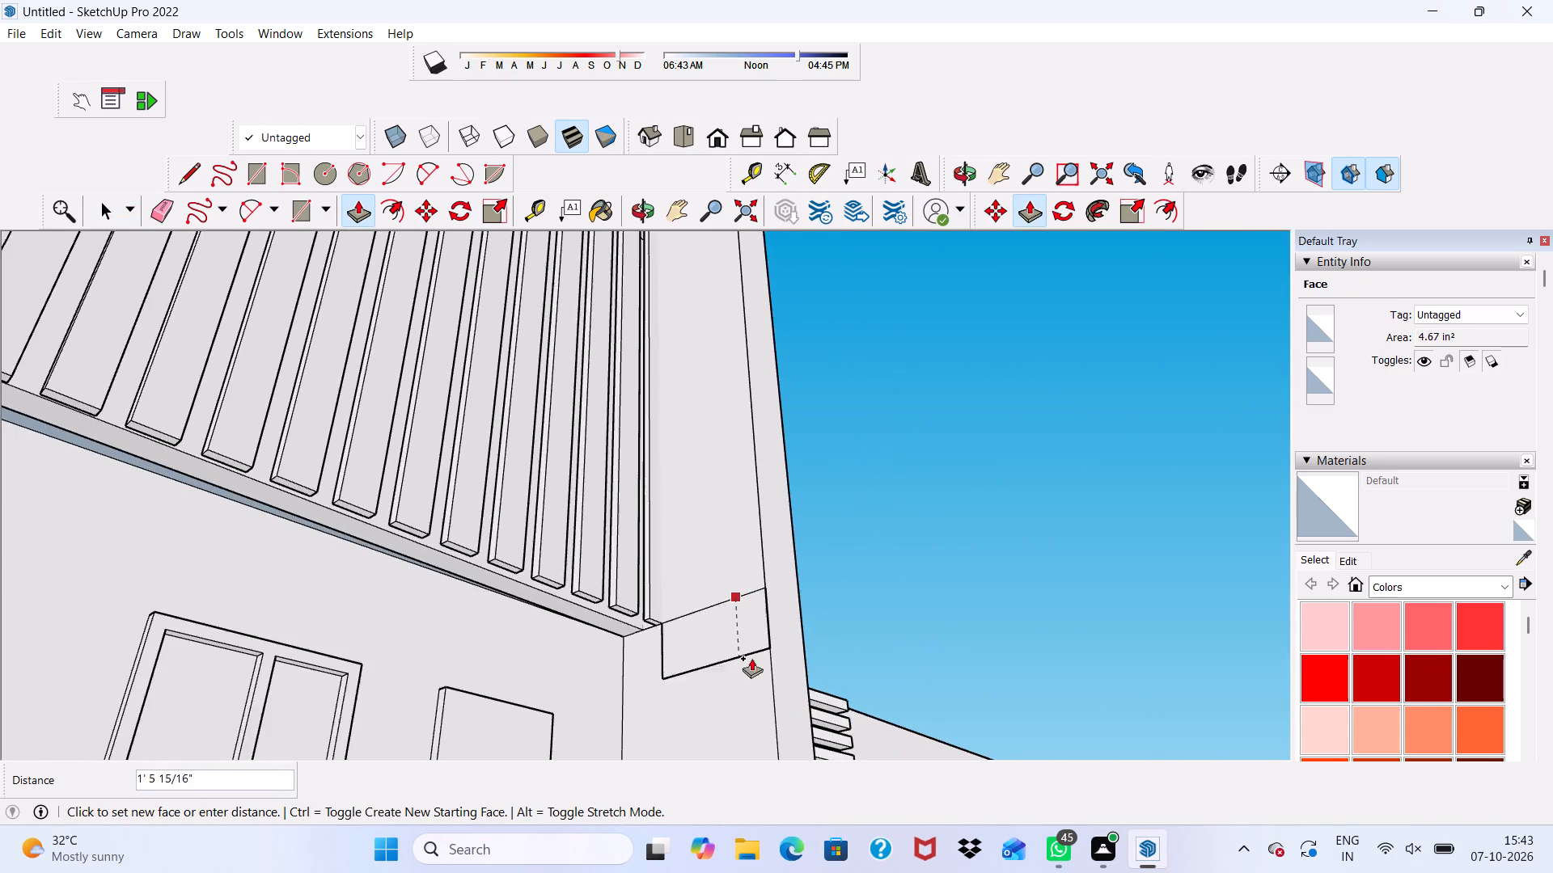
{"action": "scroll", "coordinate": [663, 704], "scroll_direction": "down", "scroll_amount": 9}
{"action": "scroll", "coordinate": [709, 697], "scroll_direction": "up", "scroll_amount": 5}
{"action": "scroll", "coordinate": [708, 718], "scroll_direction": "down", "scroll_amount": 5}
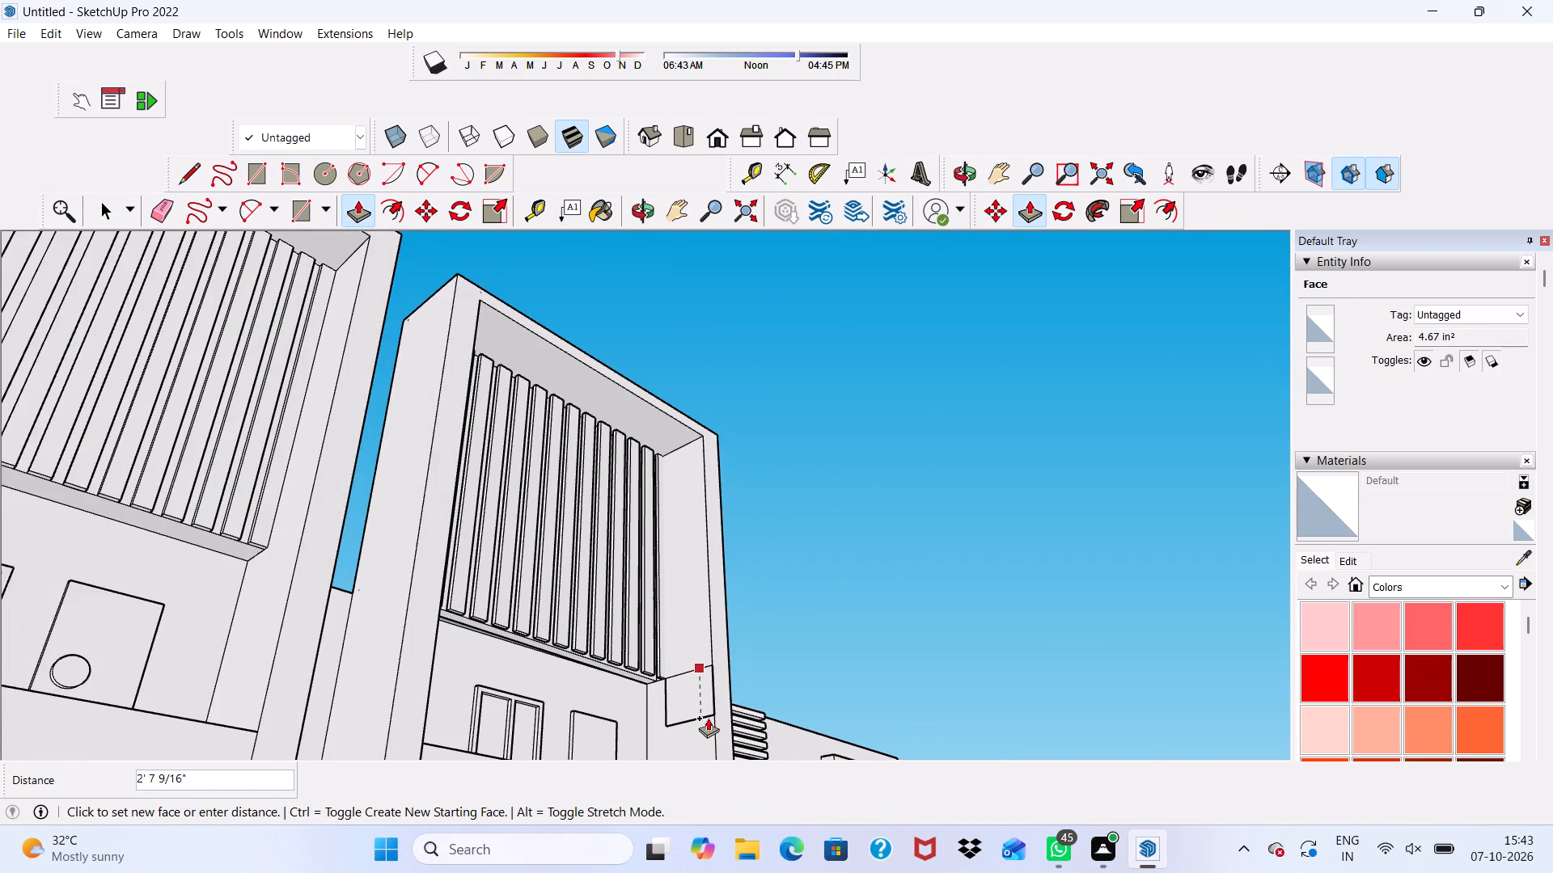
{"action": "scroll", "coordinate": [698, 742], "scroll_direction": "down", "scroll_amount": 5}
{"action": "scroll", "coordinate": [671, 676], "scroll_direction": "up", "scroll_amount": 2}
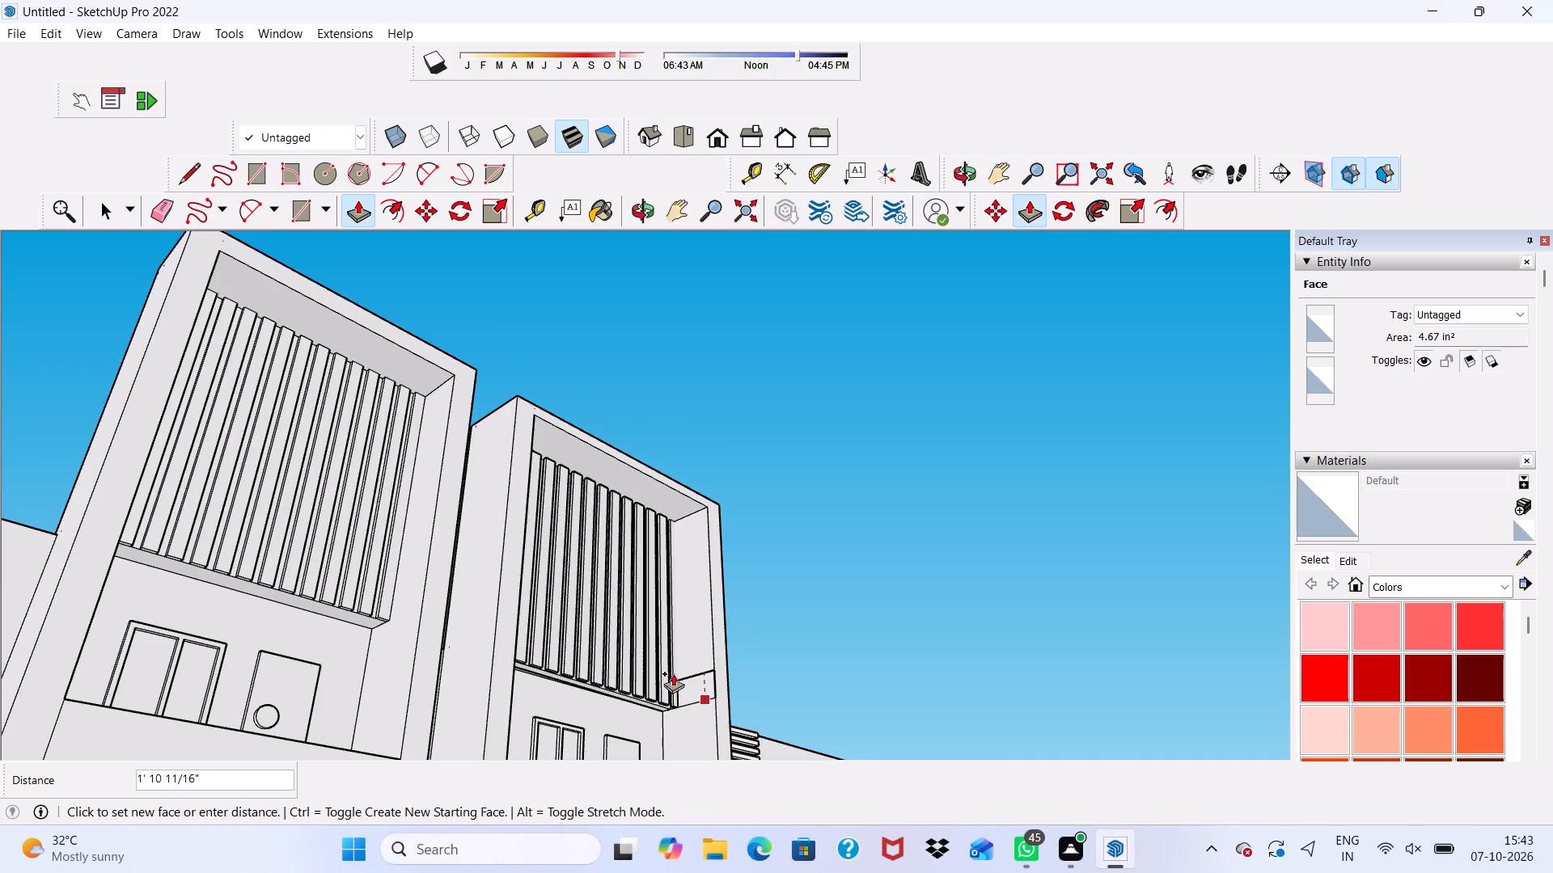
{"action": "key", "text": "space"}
Examine the two slatted towers, the front facade and the side elevation with its pillars and horizontal louvres from several angles.
{"action": "scroll", "coordinate": [696, 699], "scroll_direction": "down", "scroll_amount": 1}
{"action": "scroll", "coordinate": [703, 705], "scroll_direction": "up", "scroll_amount": 8}
{"action": "scroll", "coordinate": [751, 630], "scroll_direction": "down", "scroll_amount": 1}
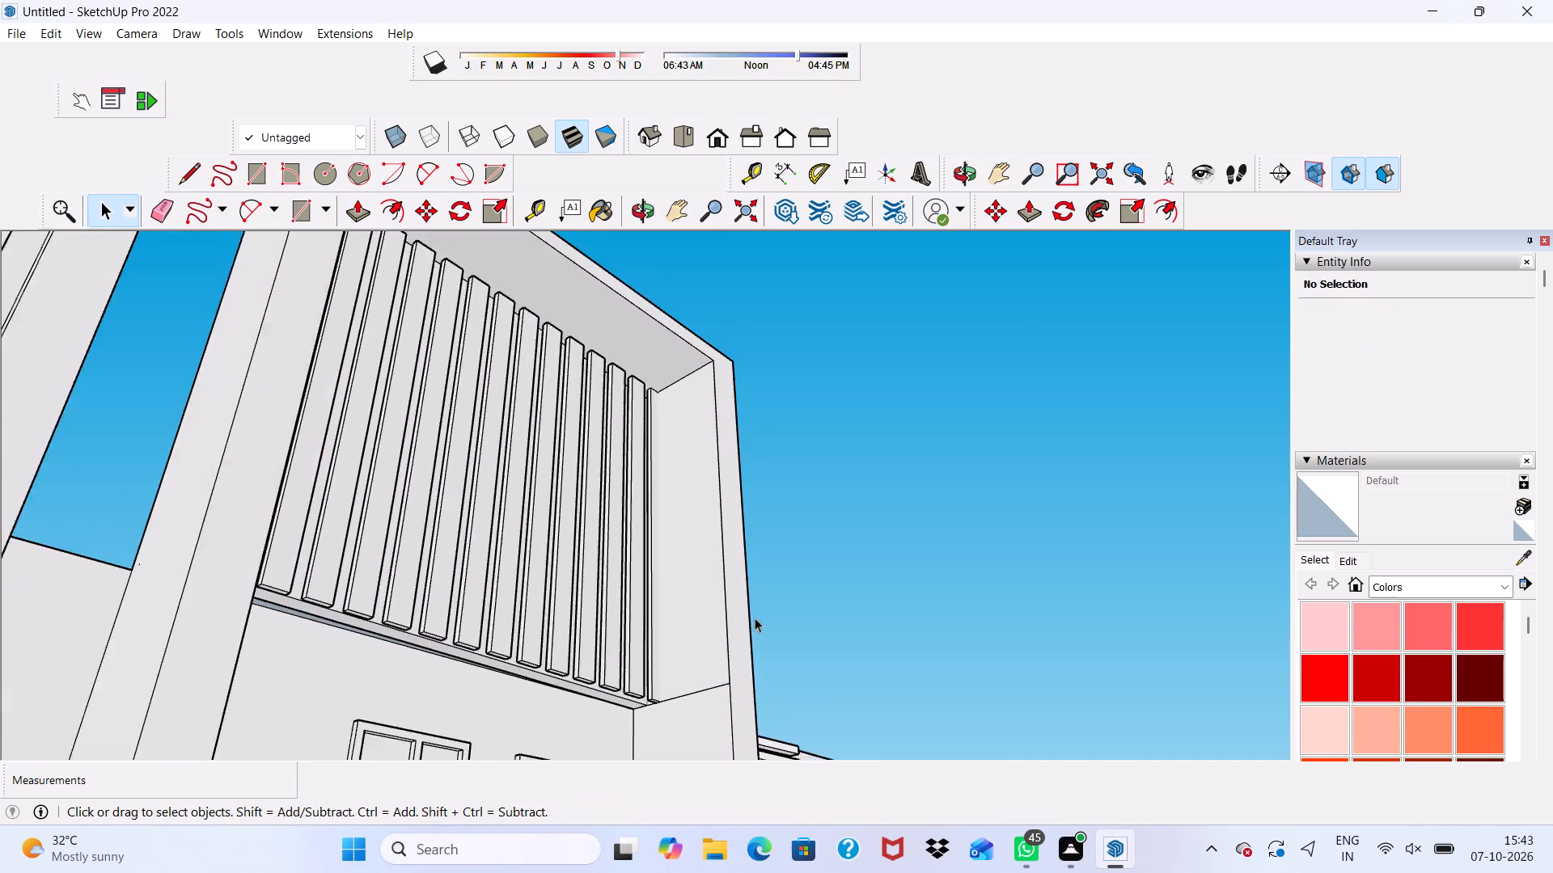
{"action": "scroll", "coordinate": [755, 618], "scroll_direction": "down", "scroll_amount": 1}
{"action": "middle_click_drag", "start_coordinate": [755, 618], "coordinate": [485, 805]}
{"action": "scroll", "coordinate": [623, 575], "scroll_direction": "down", "scroll_amount": 15}
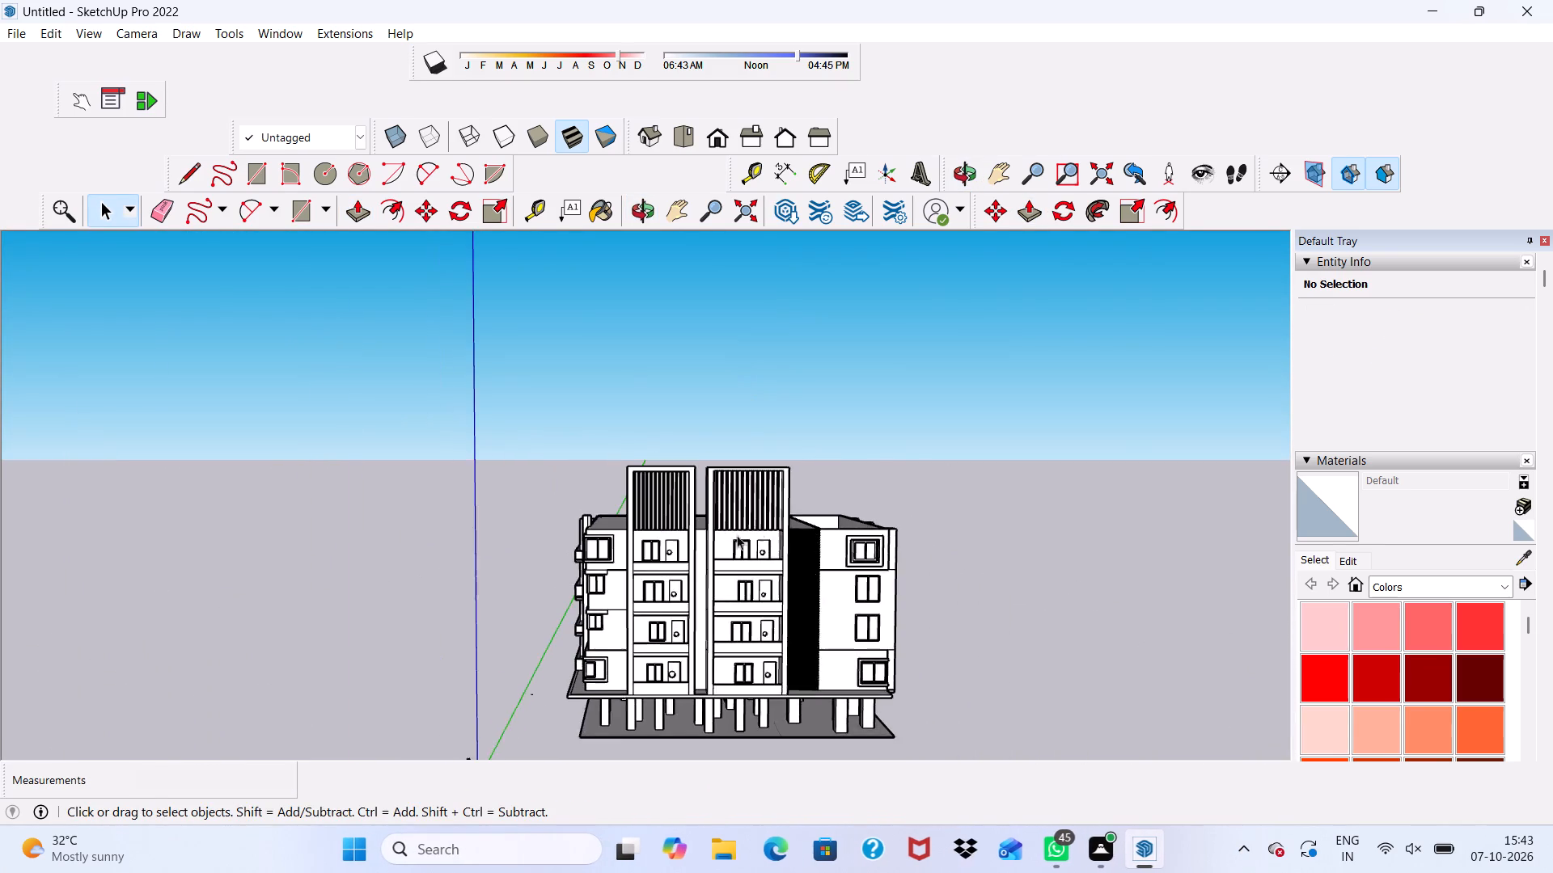
{"action": "scroll", "coordinate": [737, 535], "scroll_direction": "down", "scroll_amount": 4}
{"action": "middle_click_drag", "start_coordinate": [640, 621], "coordinate": [847, 533]}
{"action": "scroll", "coordinate": [697, 588], "scroll_direction": "up", "scroll_amount": 5}
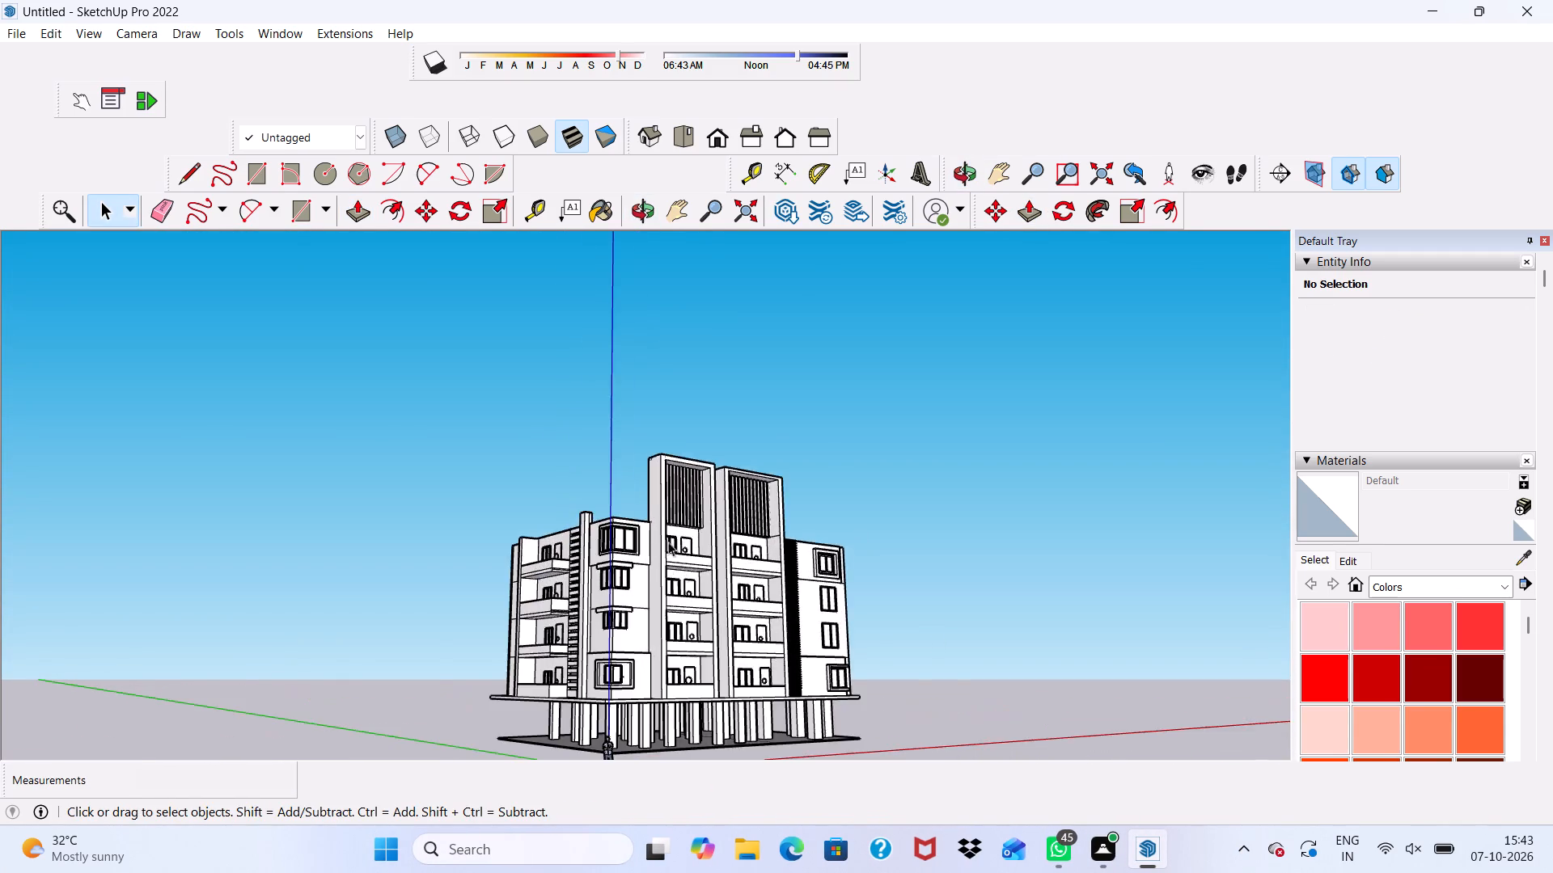
{"action": "scroll", "coordinate": [668, 542], "scroll_direction": "up", "scroll_amount": 3}
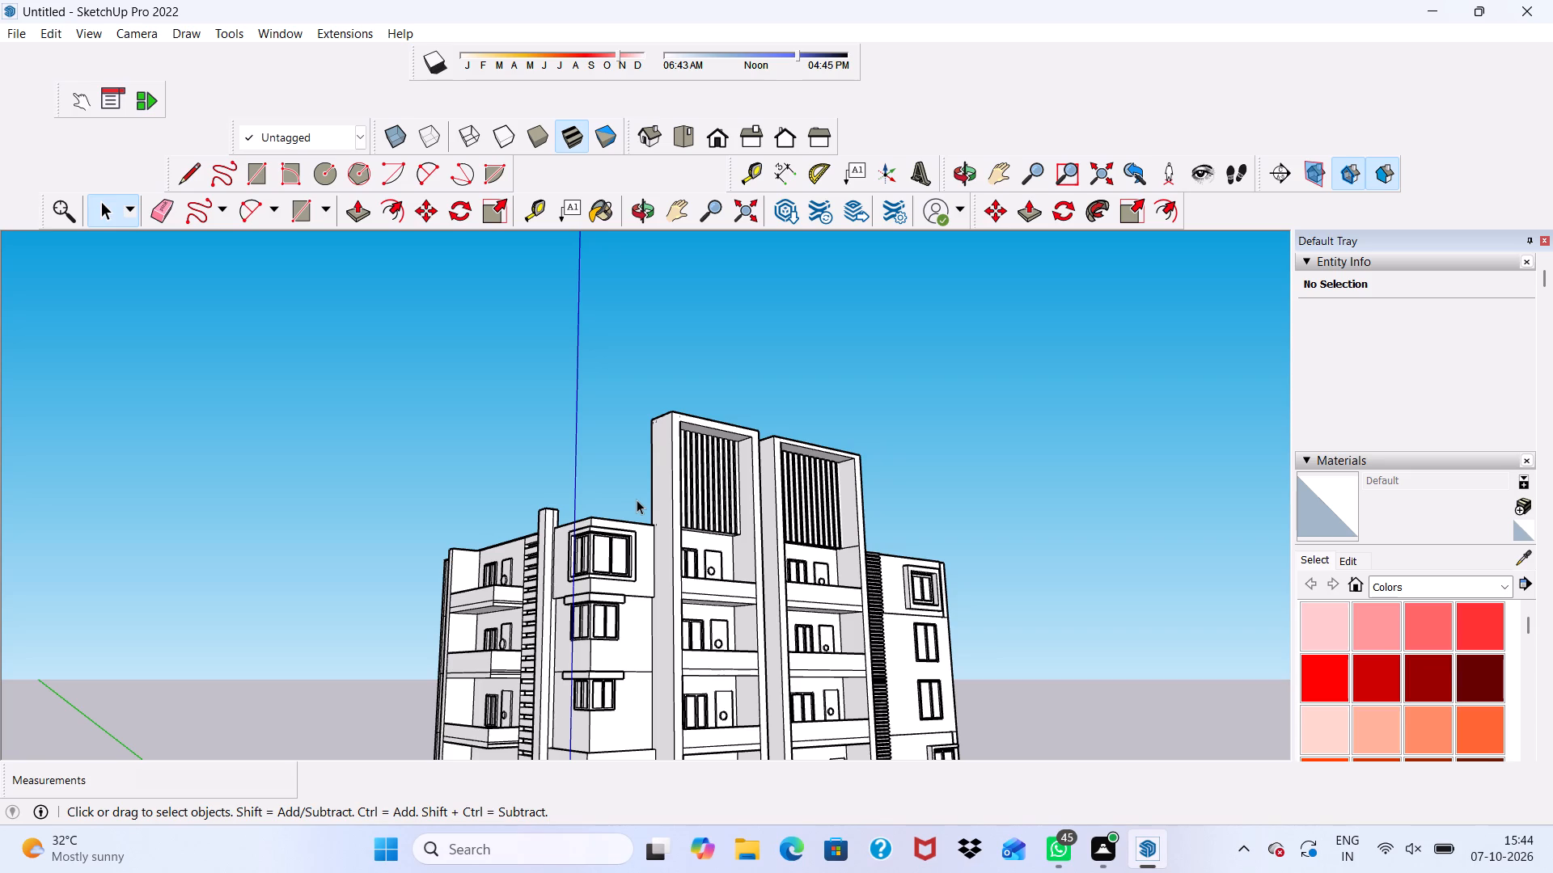
{"action": "scroll", "coordinate": [637, 504], "scroll_direction": "down", "scroll_amount": 1}
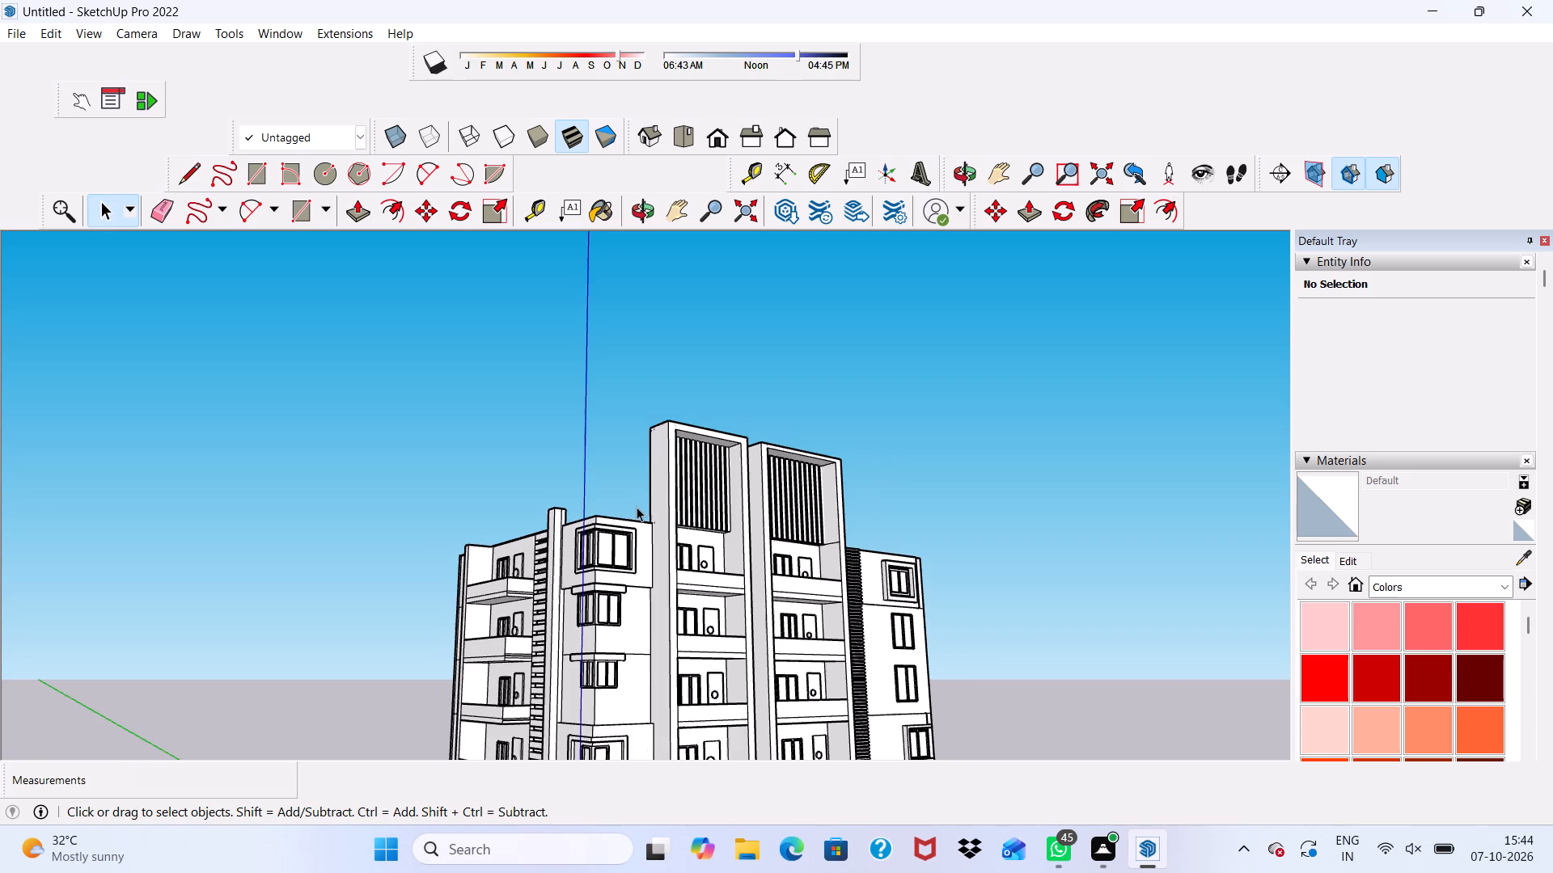
{"action": "scroll", "coordinate": [637, 512], "scroll_direction": "down", "scroll_amount": 4}
{"action": "scroll", "coordinate": [642, 535], "scroll_direction": "up", "scroll_amount": 3}
{"action": "middle_click_drag", "start_coordinate": [494, 536], "coordinate": [572, 550]}
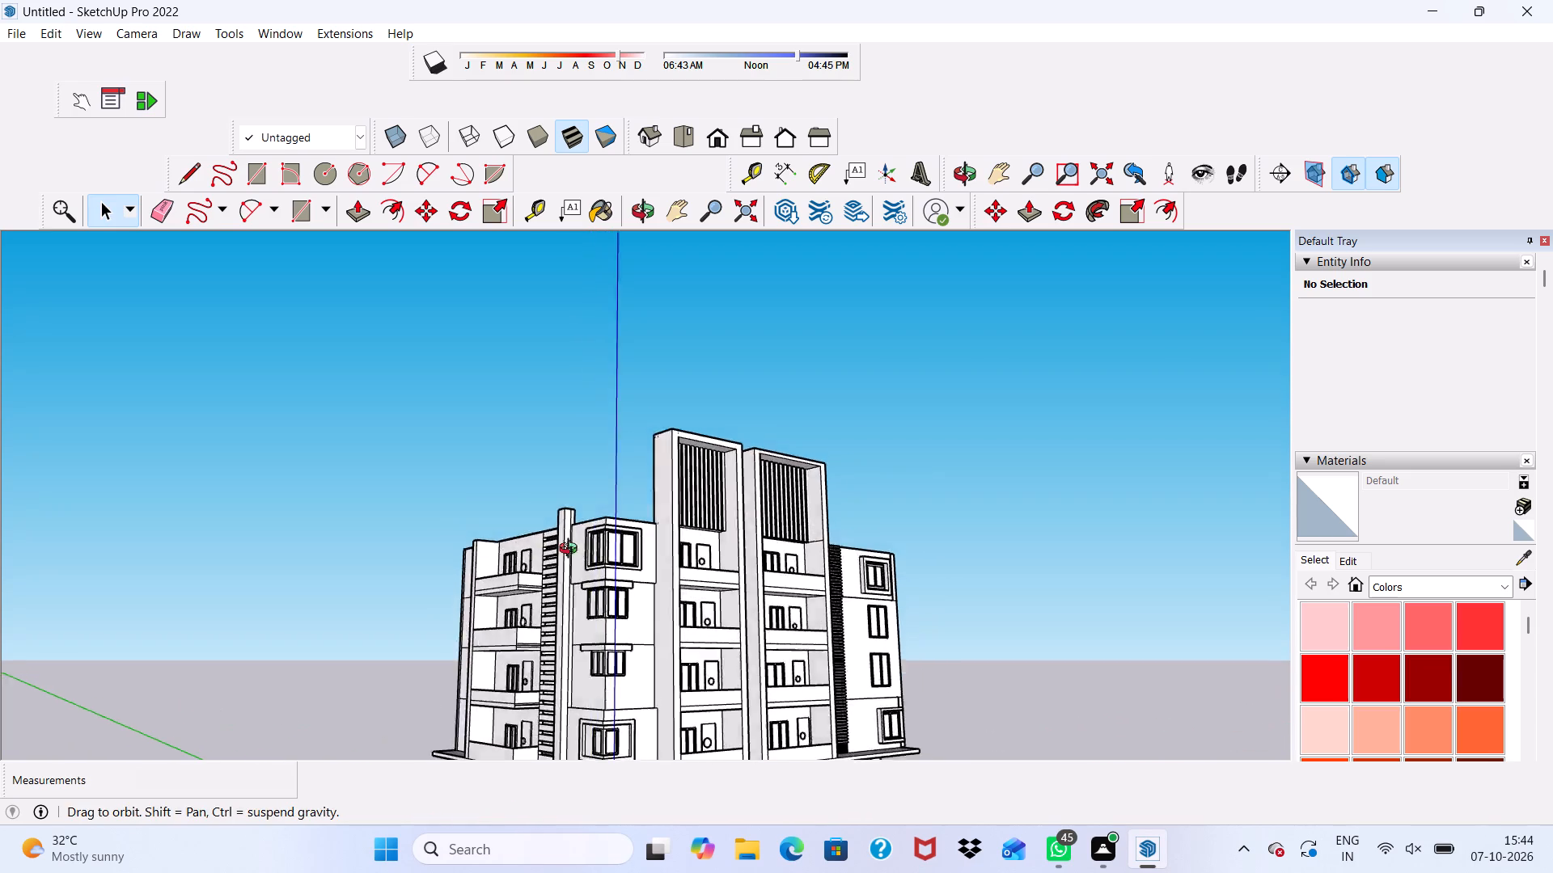
{"action": "middle_click_drag", "start_coordinate": [572, 550], "coordinate": [773, 578]}
{"action": "scroll", "coordinate": [657, 520], "scroll_direction": "up", "scroll_amount": 11}
{"action": "middle_click_drag", "start_coordinate": [688, 558], "coordinate": [753, 635]}
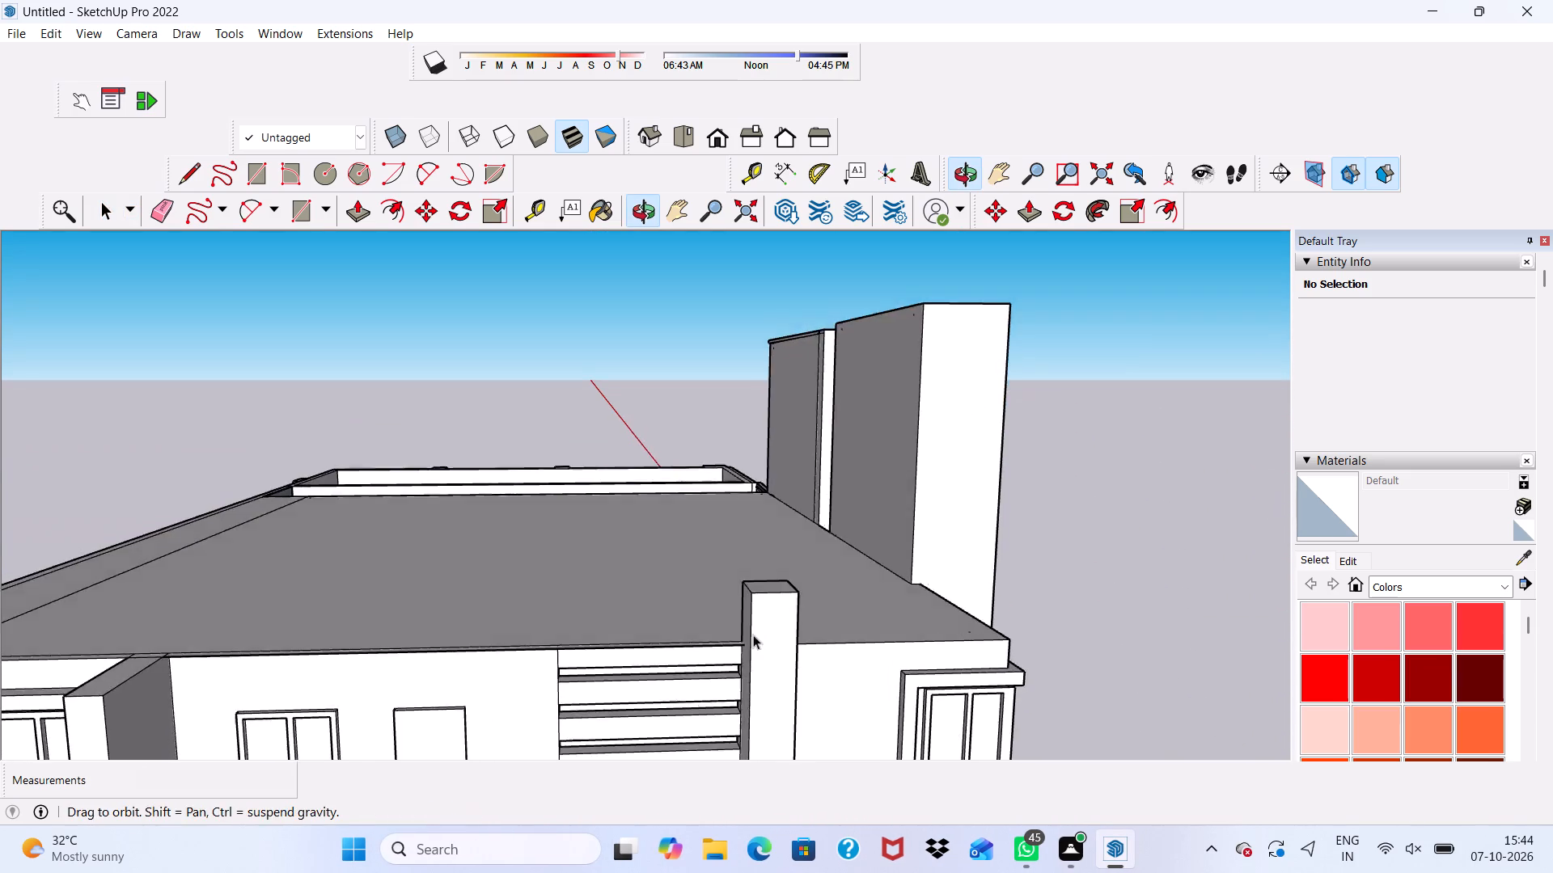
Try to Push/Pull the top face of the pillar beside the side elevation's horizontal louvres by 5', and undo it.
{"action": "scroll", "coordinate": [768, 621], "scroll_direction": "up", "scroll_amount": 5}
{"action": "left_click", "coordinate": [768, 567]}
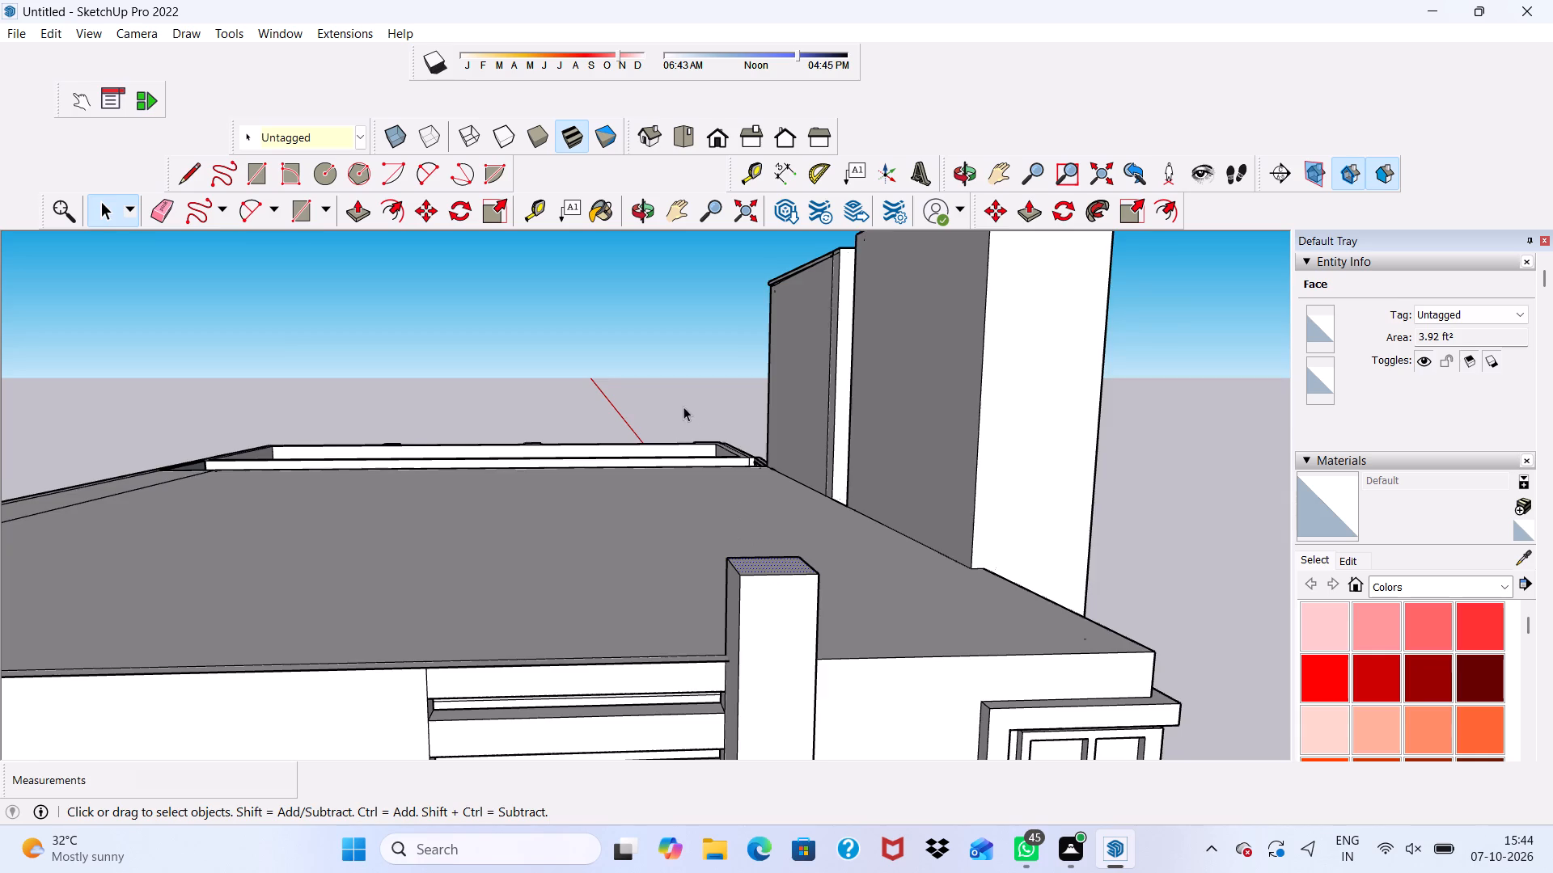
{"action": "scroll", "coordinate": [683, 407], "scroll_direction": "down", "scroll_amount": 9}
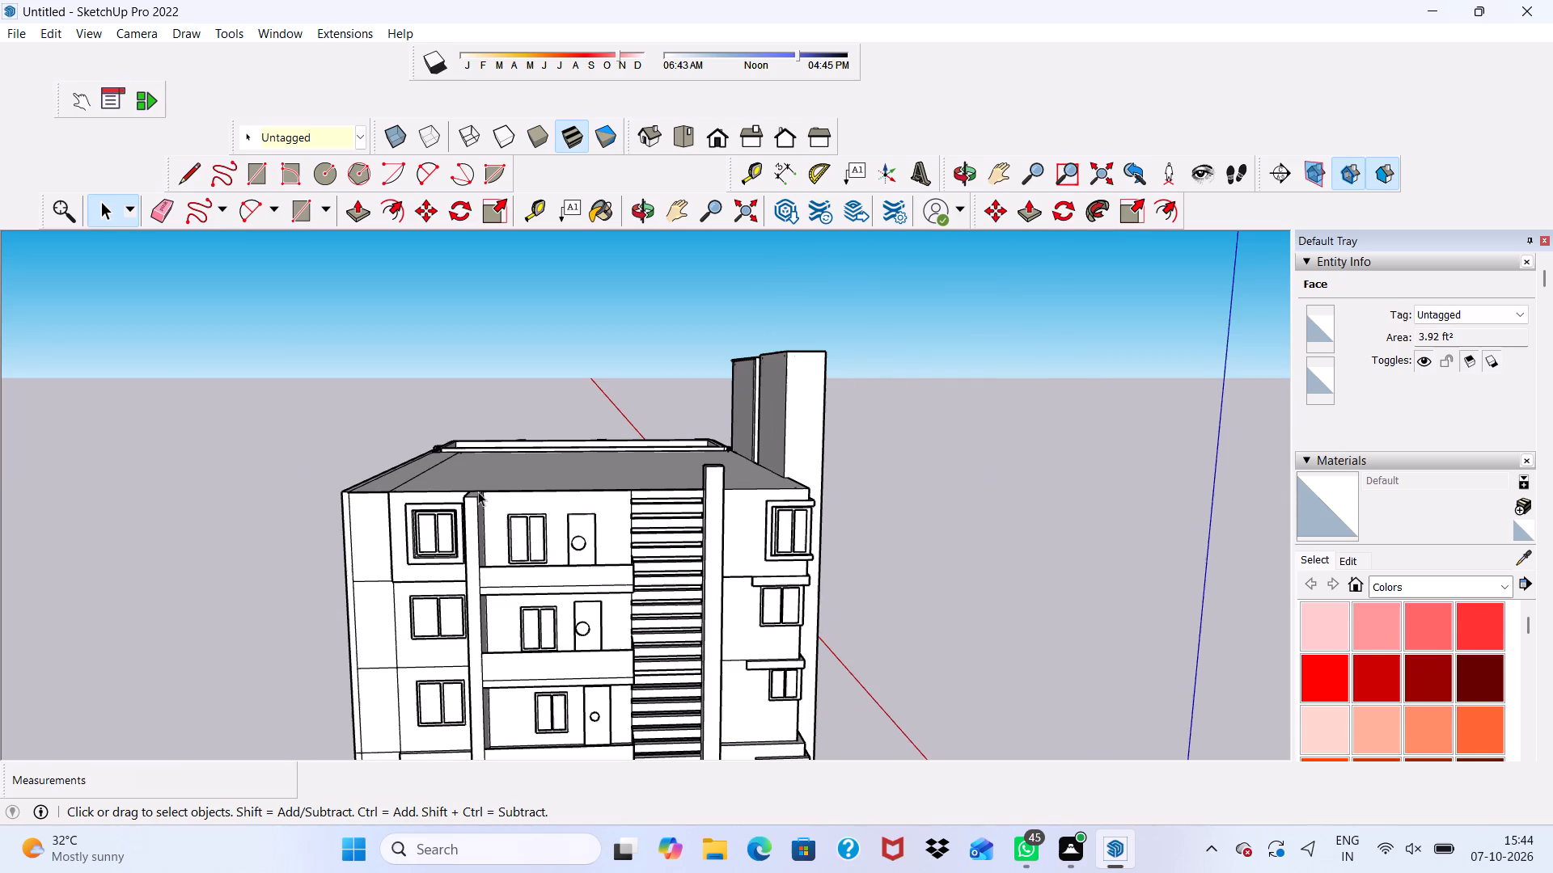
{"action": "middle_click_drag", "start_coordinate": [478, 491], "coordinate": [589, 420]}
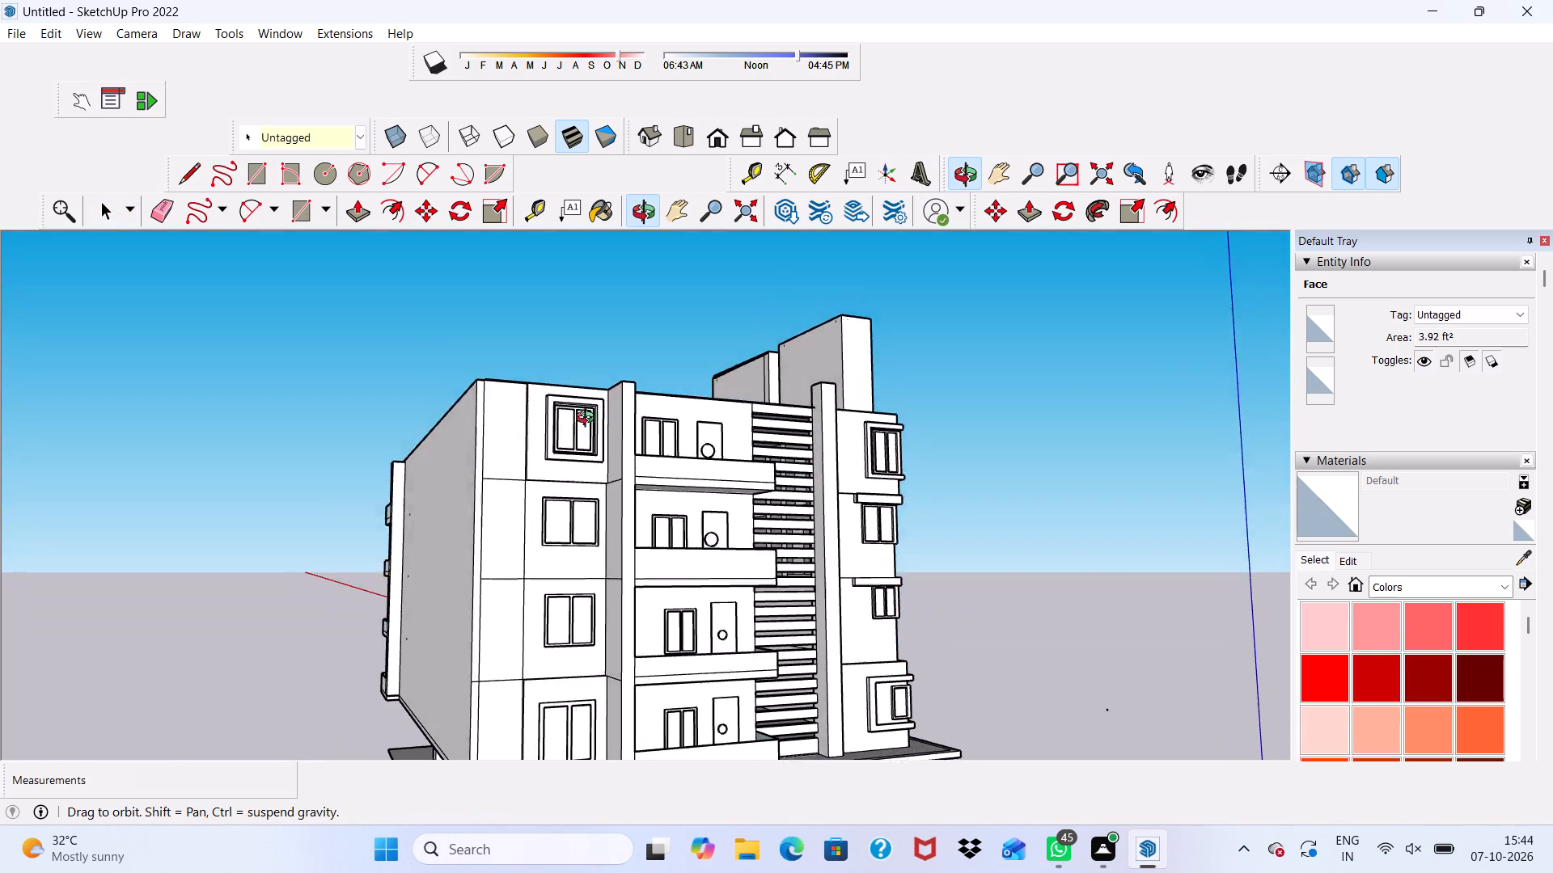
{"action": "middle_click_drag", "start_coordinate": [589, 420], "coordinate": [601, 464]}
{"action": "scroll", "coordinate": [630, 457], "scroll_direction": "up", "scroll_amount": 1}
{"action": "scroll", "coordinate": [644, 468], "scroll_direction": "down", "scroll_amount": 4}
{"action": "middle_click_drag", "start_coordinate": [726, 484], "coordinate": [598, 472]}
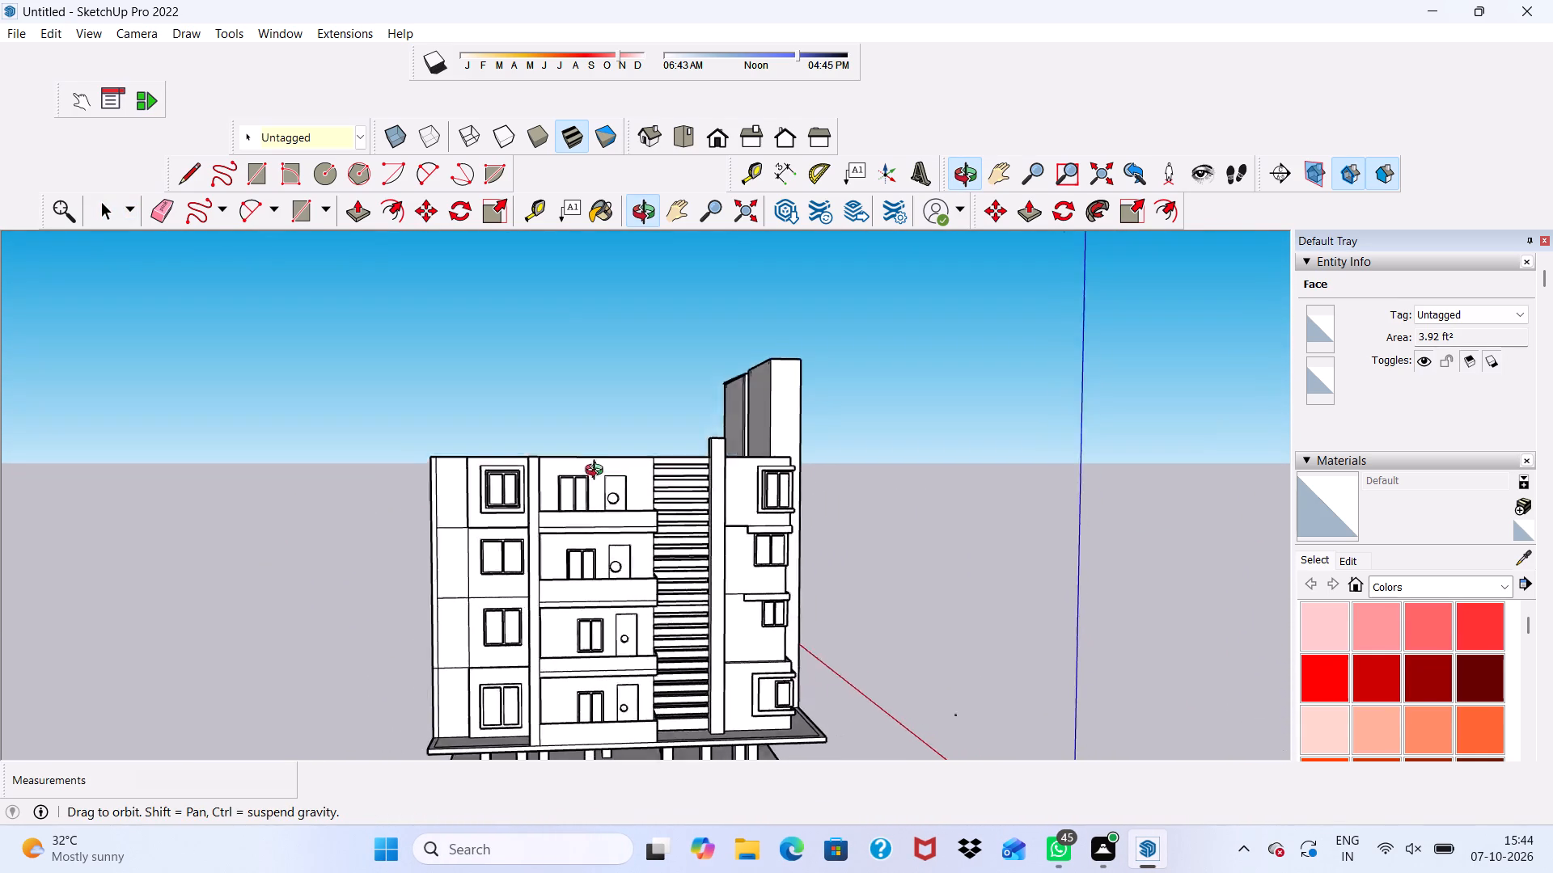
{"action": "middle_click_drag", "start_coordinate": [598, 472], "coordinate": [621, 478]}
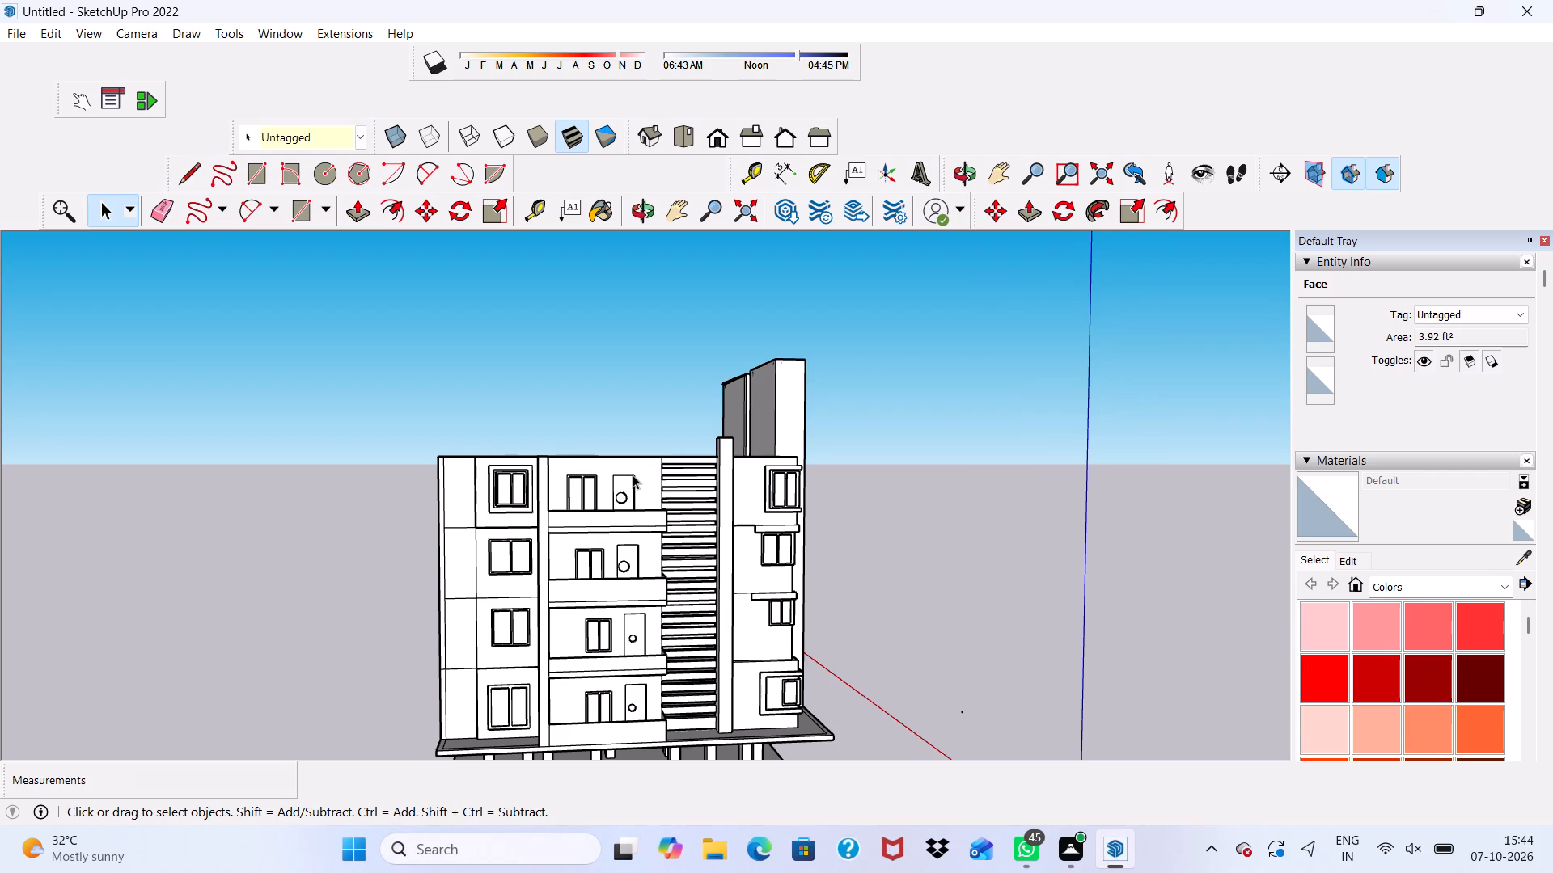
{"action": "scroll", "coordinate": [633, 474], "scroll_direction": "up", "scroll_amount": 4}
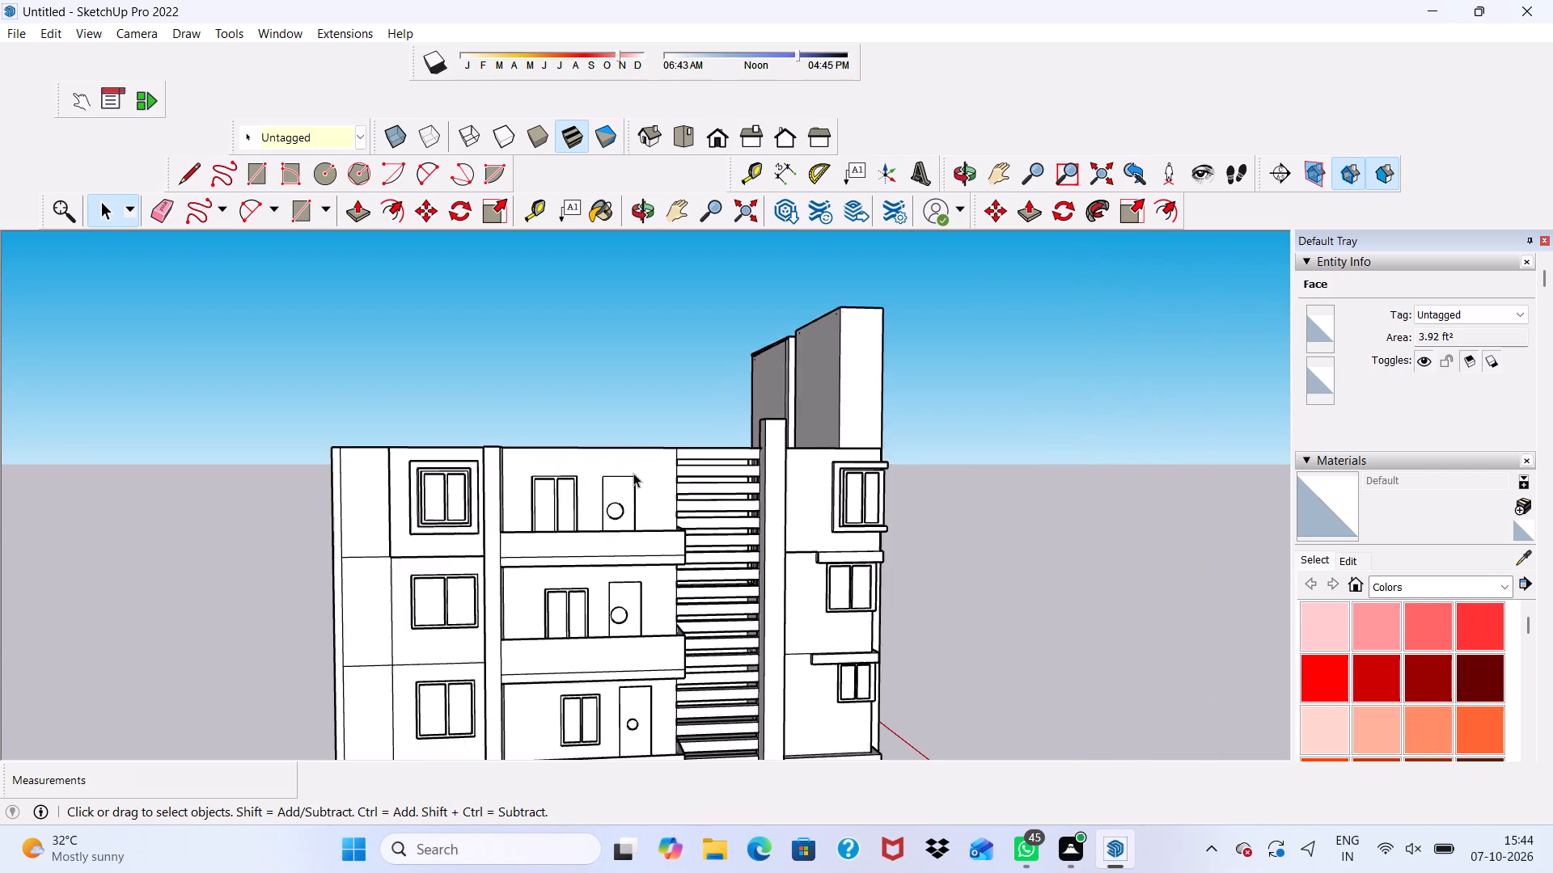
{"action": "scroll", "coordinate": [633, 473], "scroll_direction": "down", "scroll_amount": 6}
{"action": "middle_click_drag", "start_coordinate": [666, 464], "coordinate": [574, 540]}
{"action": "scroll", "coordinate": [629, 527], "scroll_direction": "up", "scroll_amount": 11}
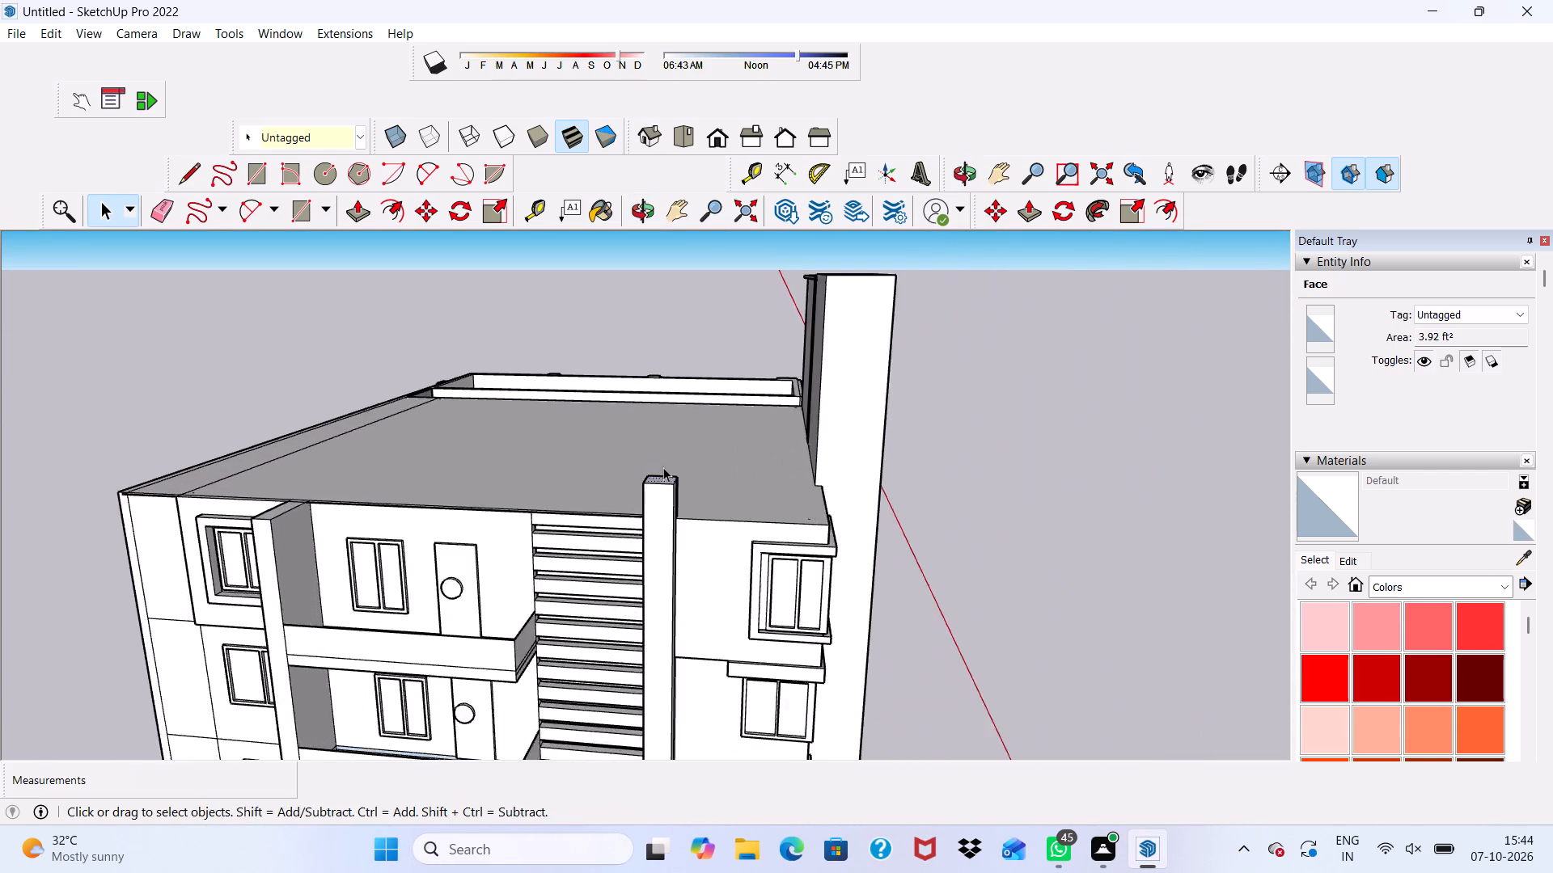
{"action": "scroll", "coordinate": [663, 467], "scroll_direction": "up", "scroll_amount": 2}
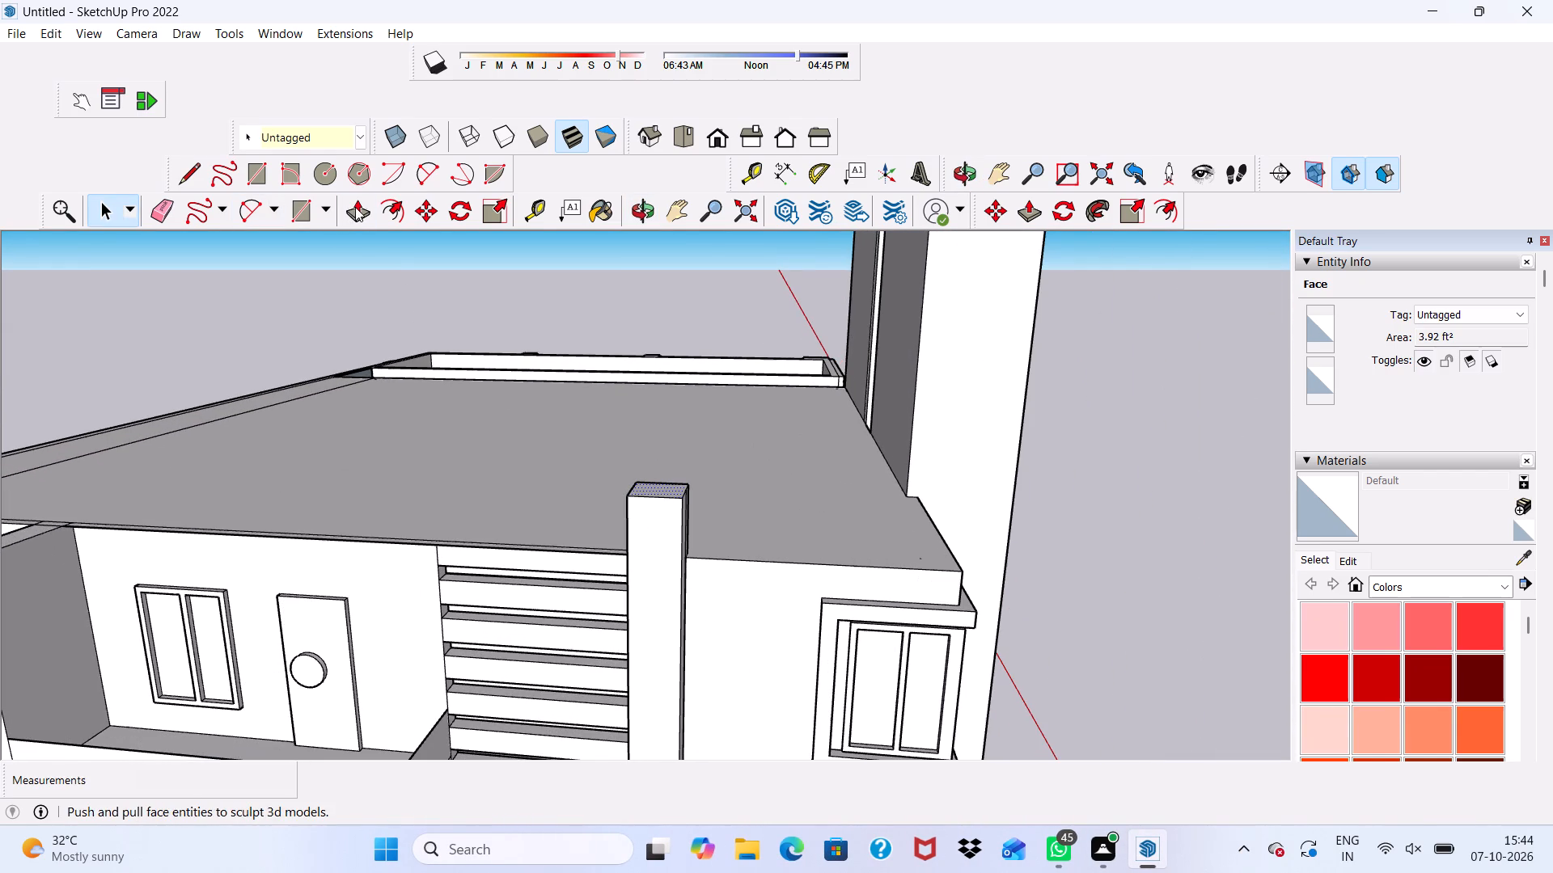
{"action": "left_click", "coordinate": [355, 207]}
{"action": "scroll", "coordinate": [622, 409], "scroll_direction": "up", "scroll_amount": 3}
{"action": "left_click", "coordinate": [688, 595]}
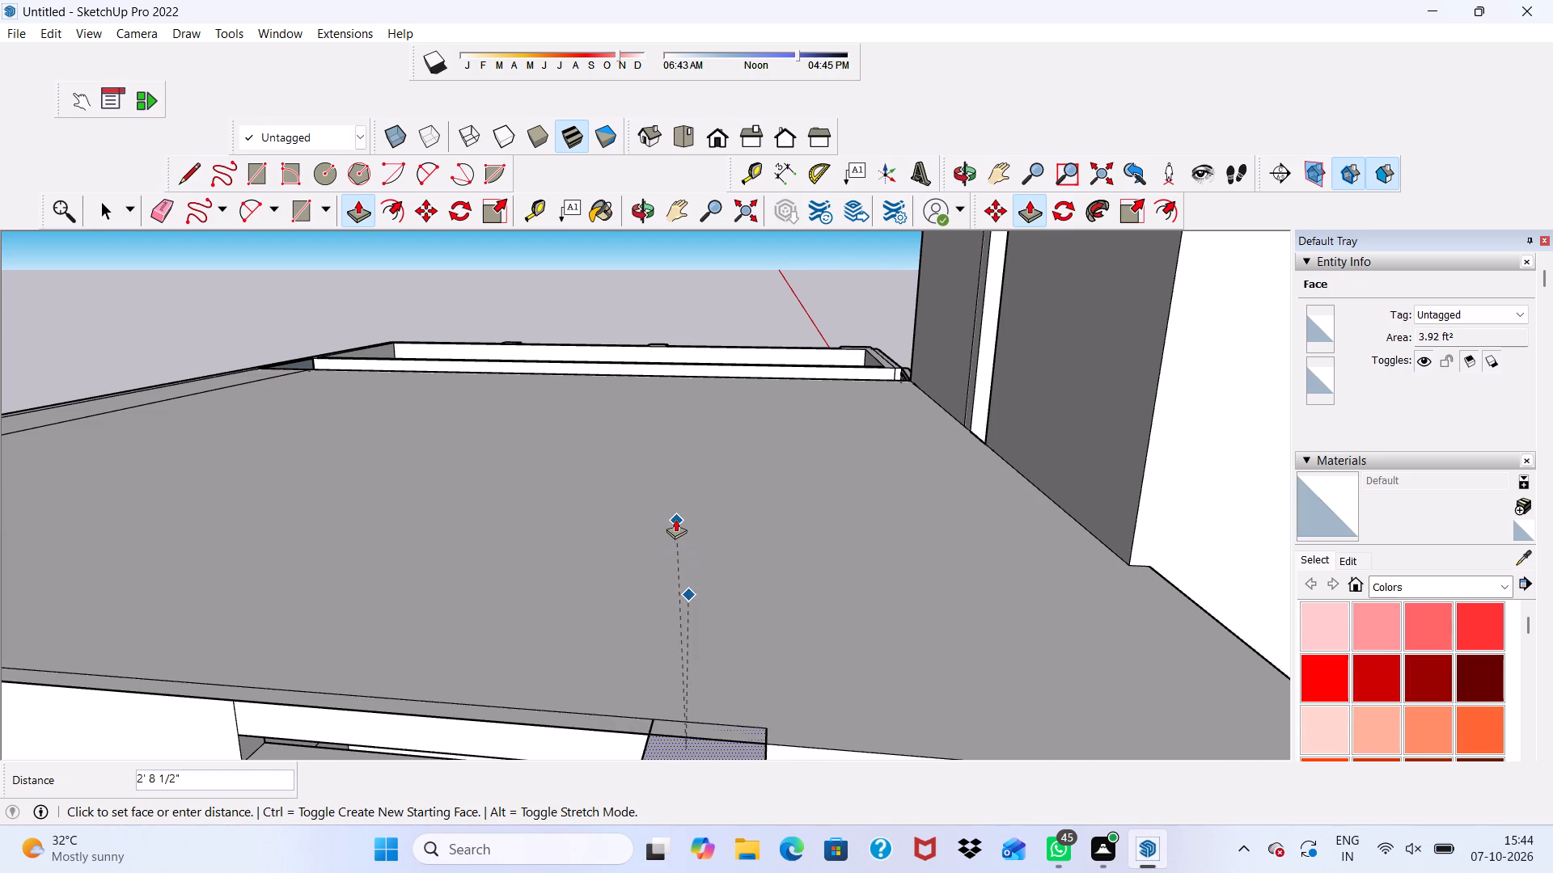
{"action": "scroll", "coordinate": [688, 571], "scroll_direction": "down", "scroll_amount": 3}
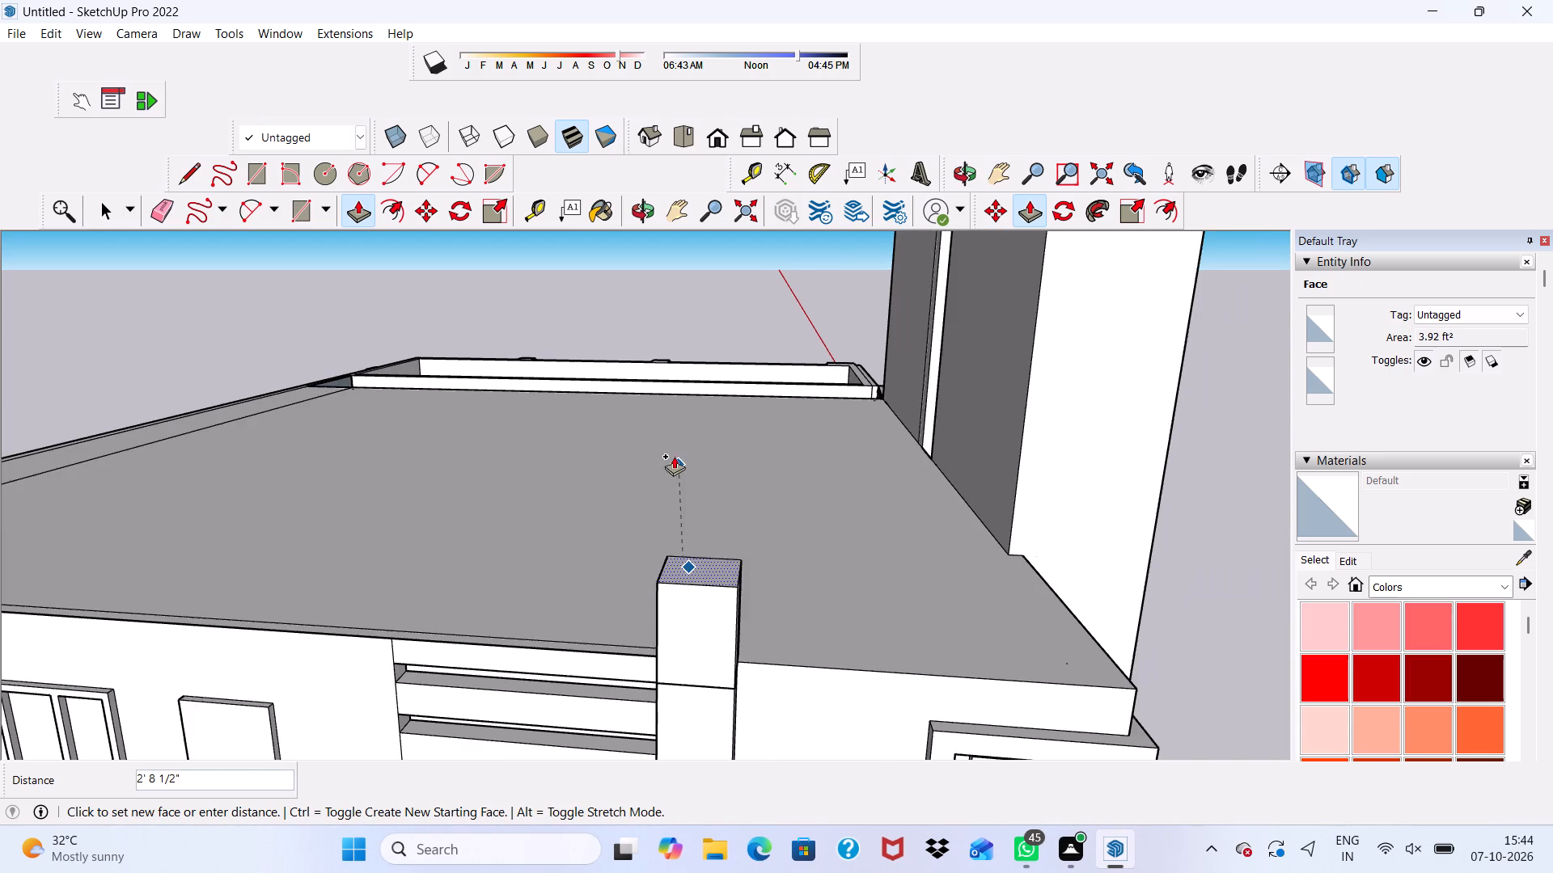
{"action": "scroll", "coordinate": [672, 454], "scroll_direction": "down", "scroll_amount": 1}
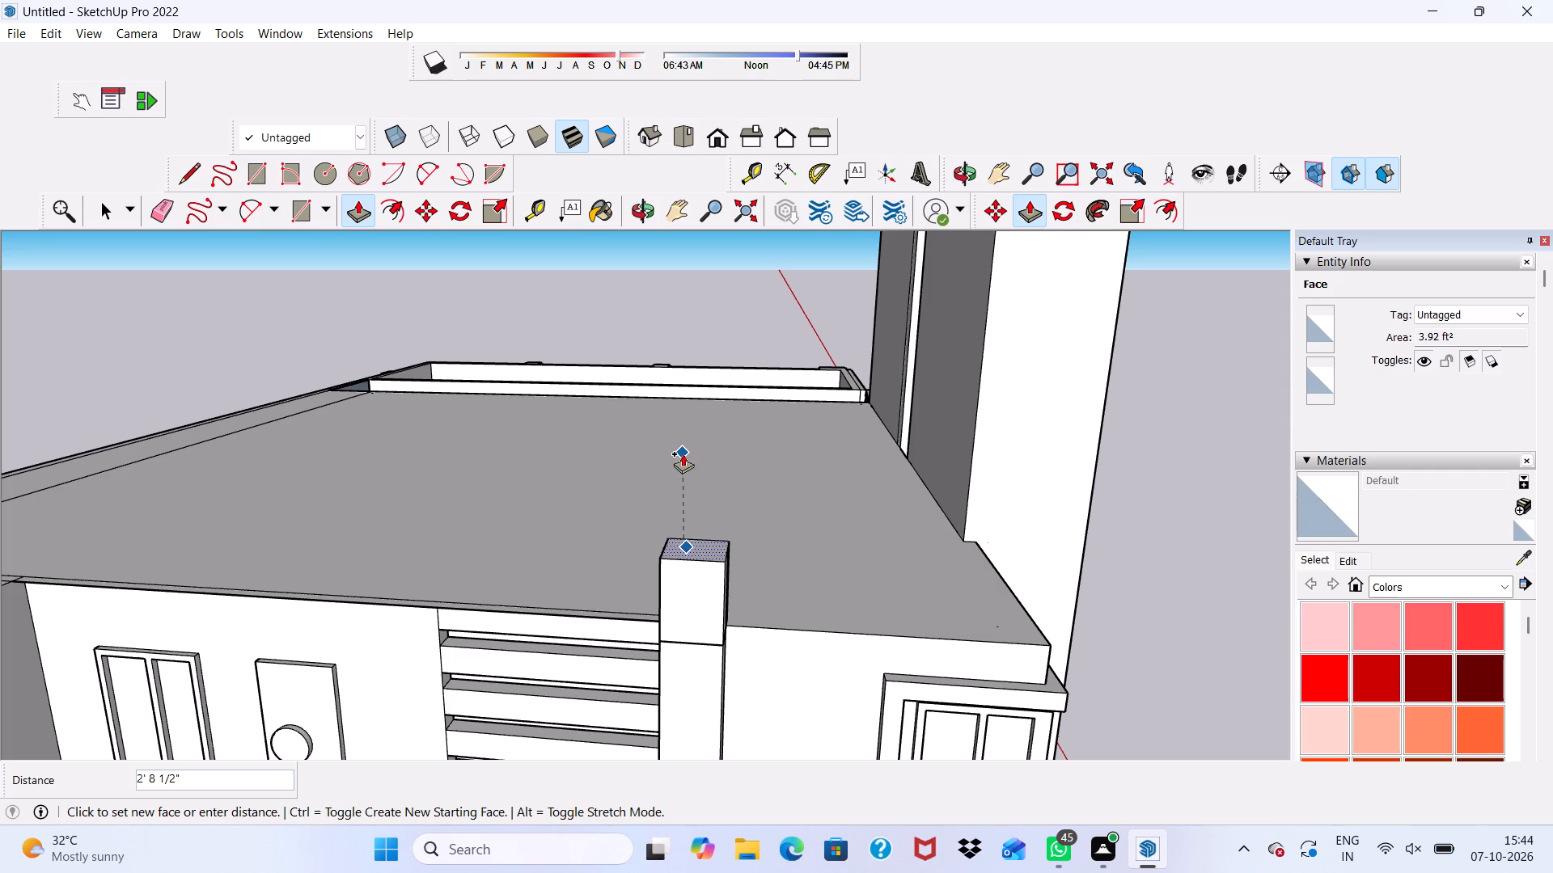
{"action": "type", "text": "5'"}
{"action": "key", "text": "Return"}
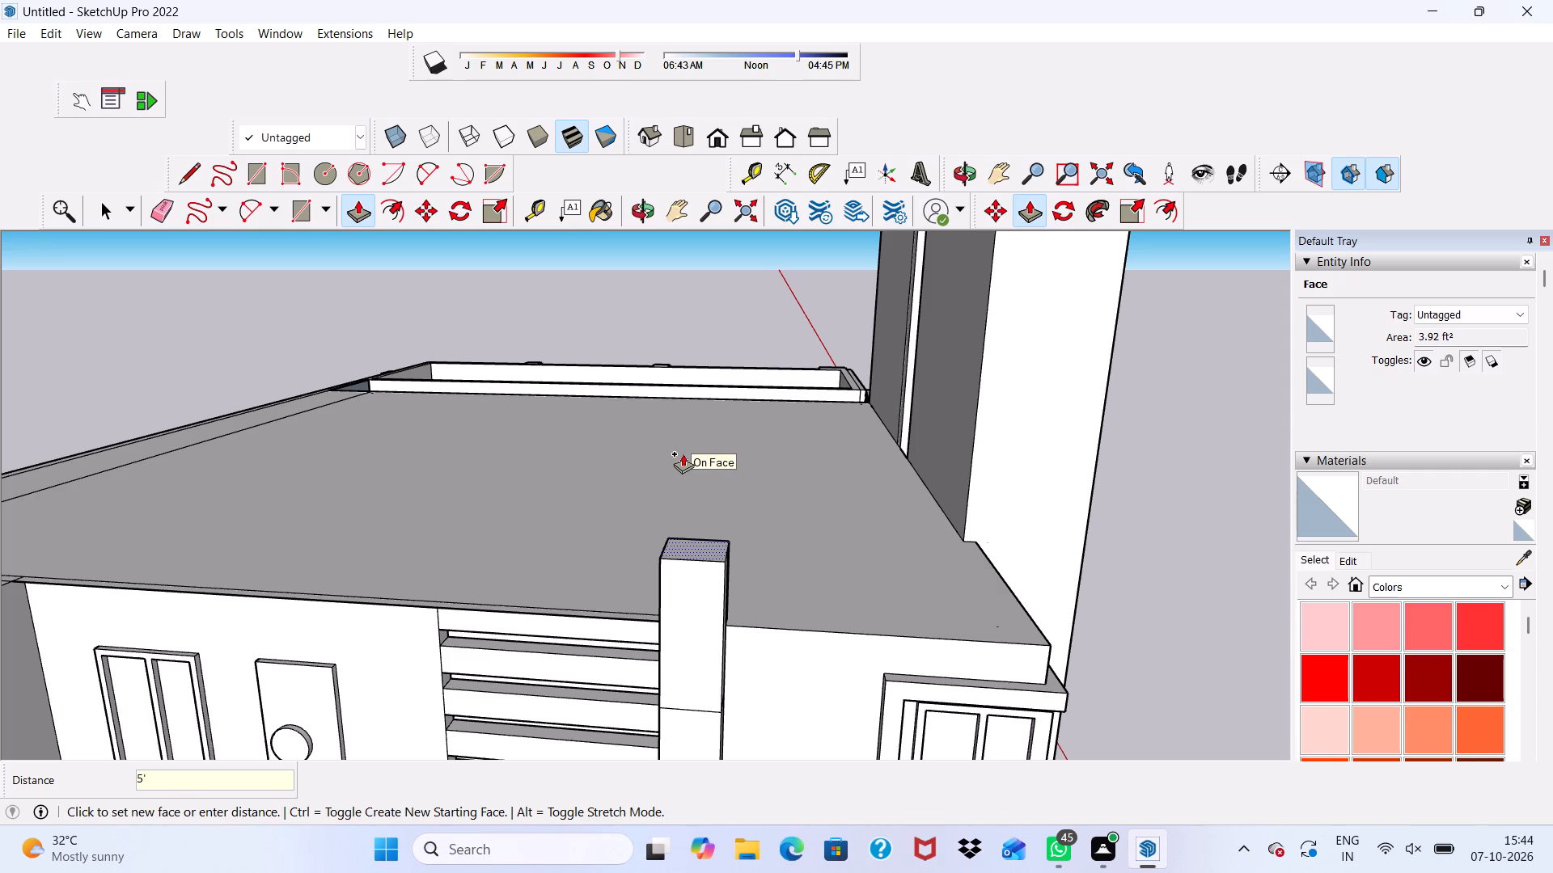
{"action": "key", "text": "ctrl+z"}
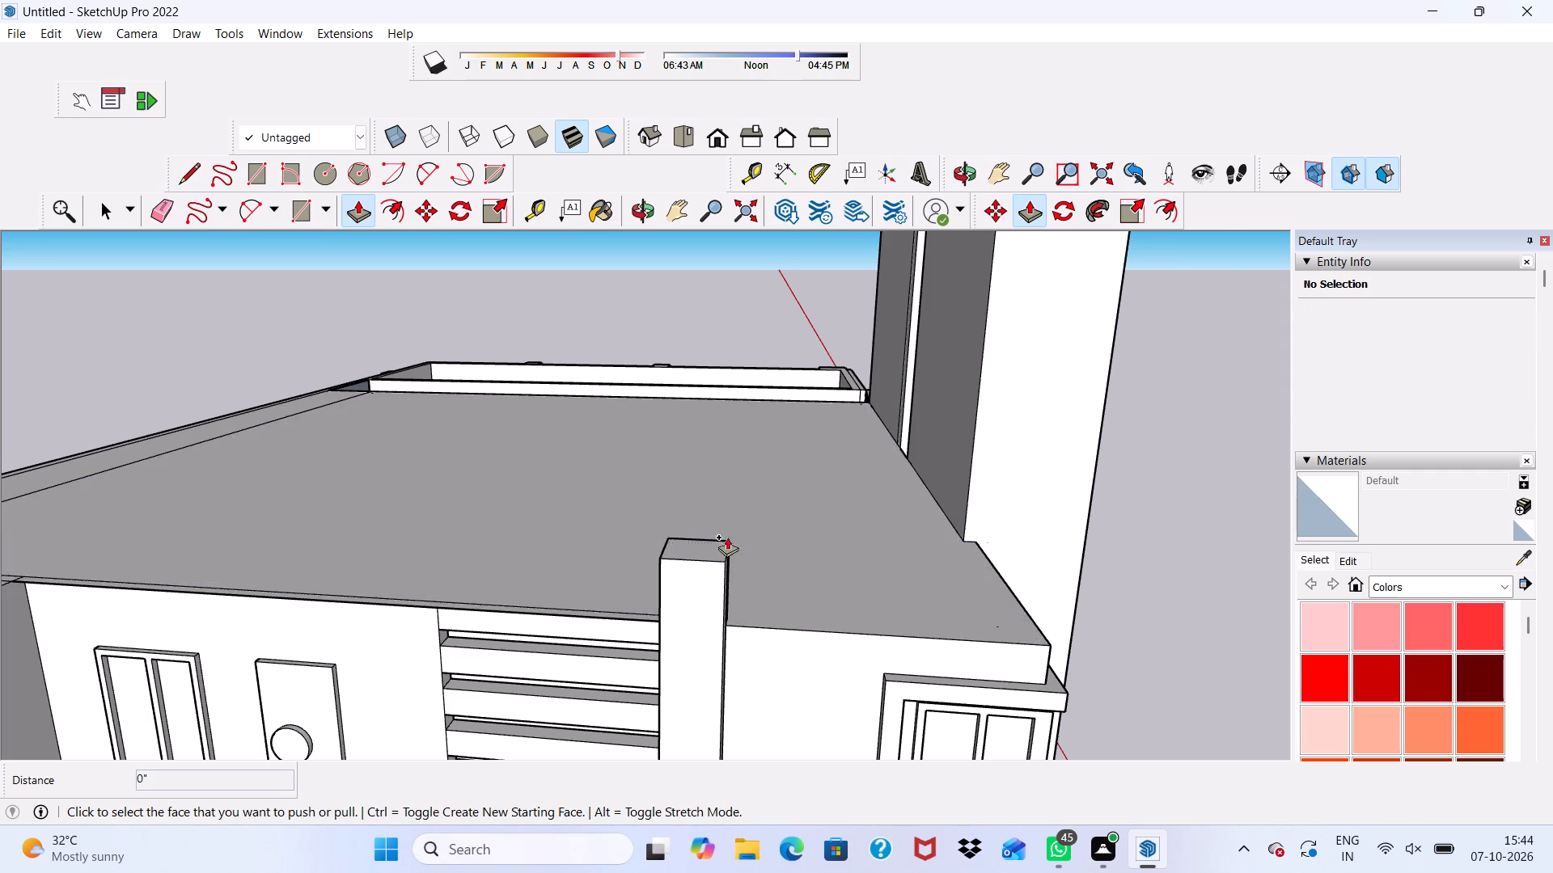
Extrude the top face of the pillar beside the side elevation's horizontal louvres upward by 5'.
{"action": "scroll", "coordinate": [726, 529], "scroll_direction": "up", "scroll_amount": 2}
{"action": "left_click", "coordinate": [683, 546]}
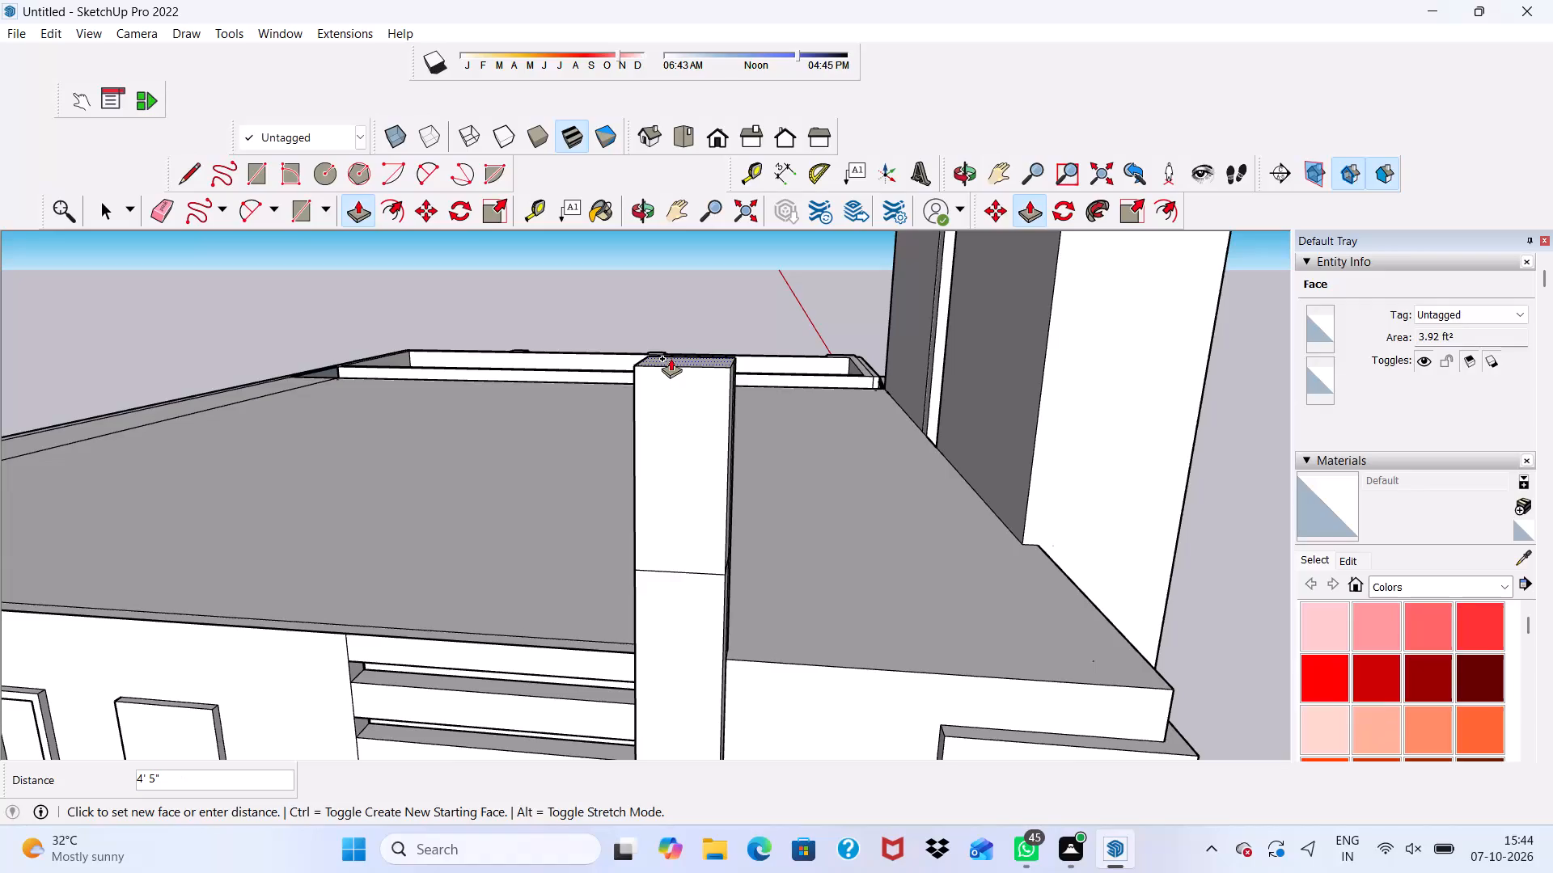
{"action": "type", "text": "5'"}
{"action": "key", "text": "Return"}
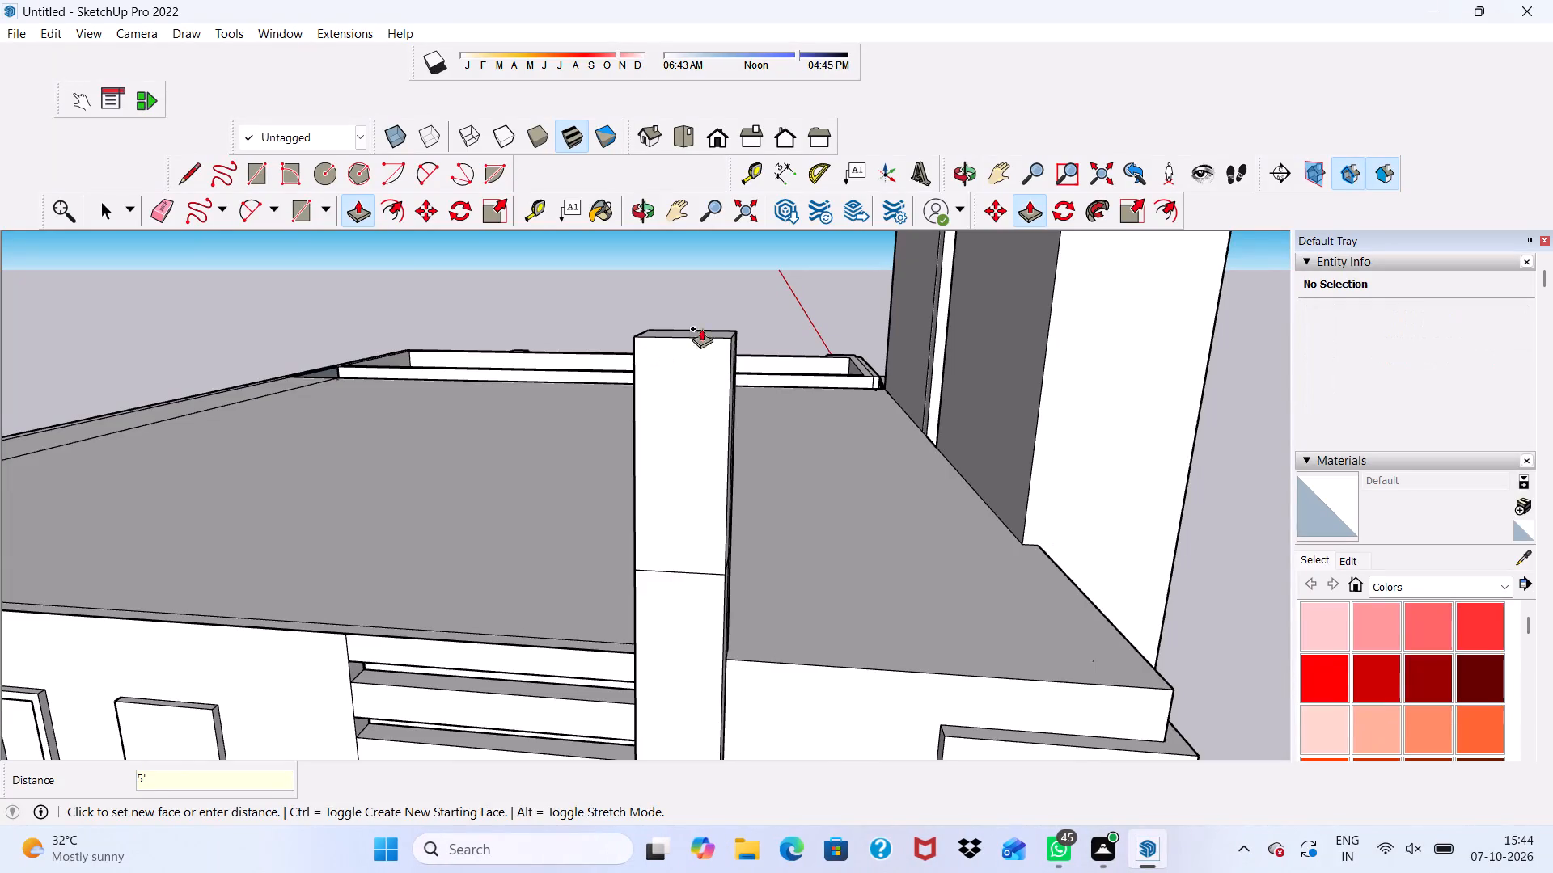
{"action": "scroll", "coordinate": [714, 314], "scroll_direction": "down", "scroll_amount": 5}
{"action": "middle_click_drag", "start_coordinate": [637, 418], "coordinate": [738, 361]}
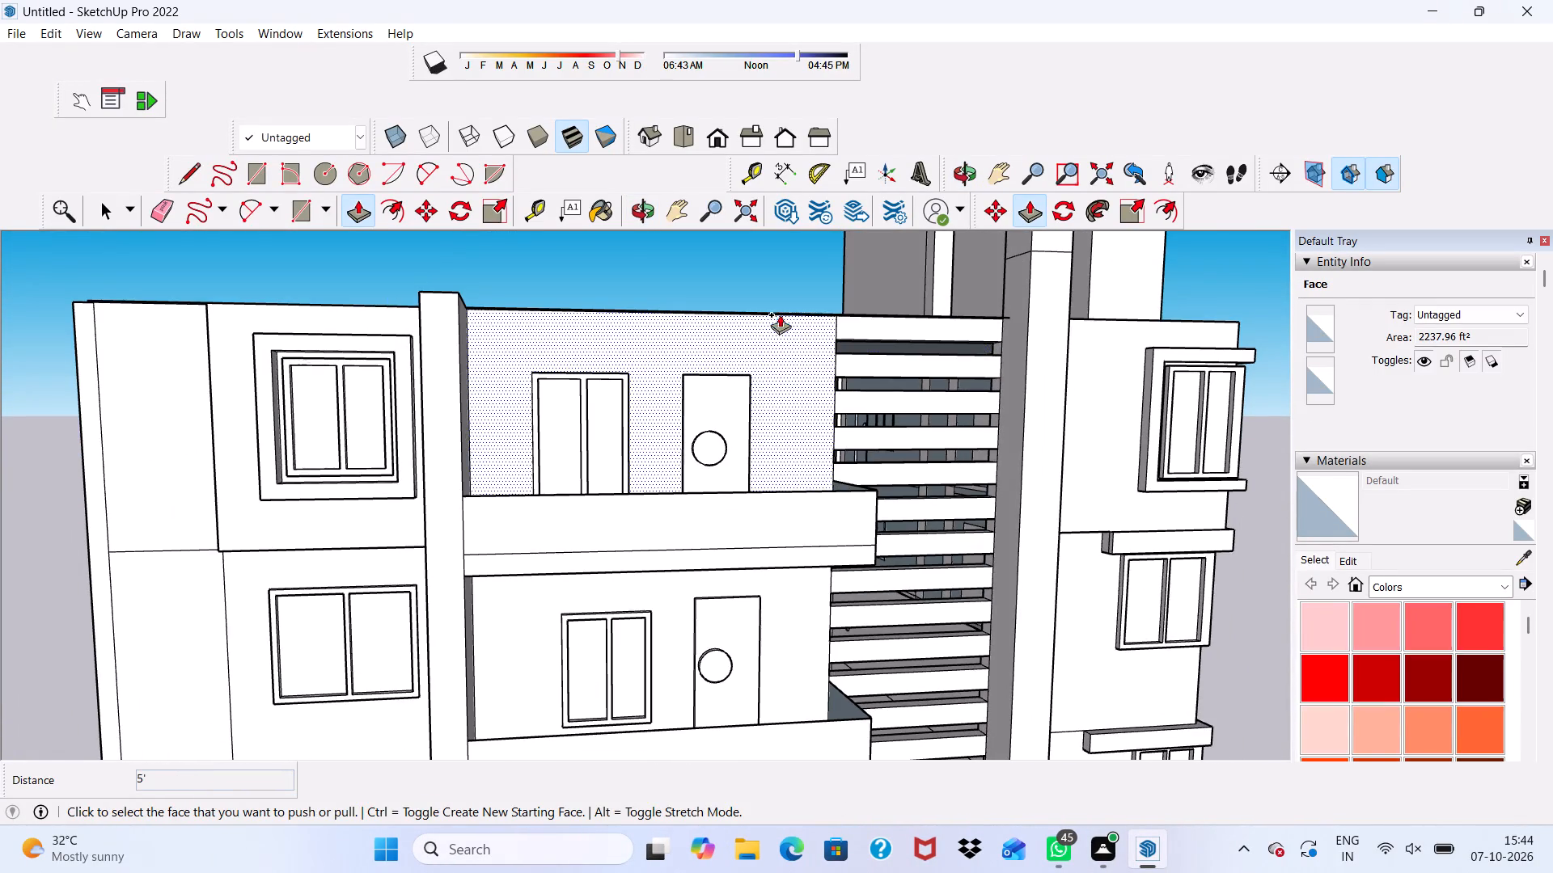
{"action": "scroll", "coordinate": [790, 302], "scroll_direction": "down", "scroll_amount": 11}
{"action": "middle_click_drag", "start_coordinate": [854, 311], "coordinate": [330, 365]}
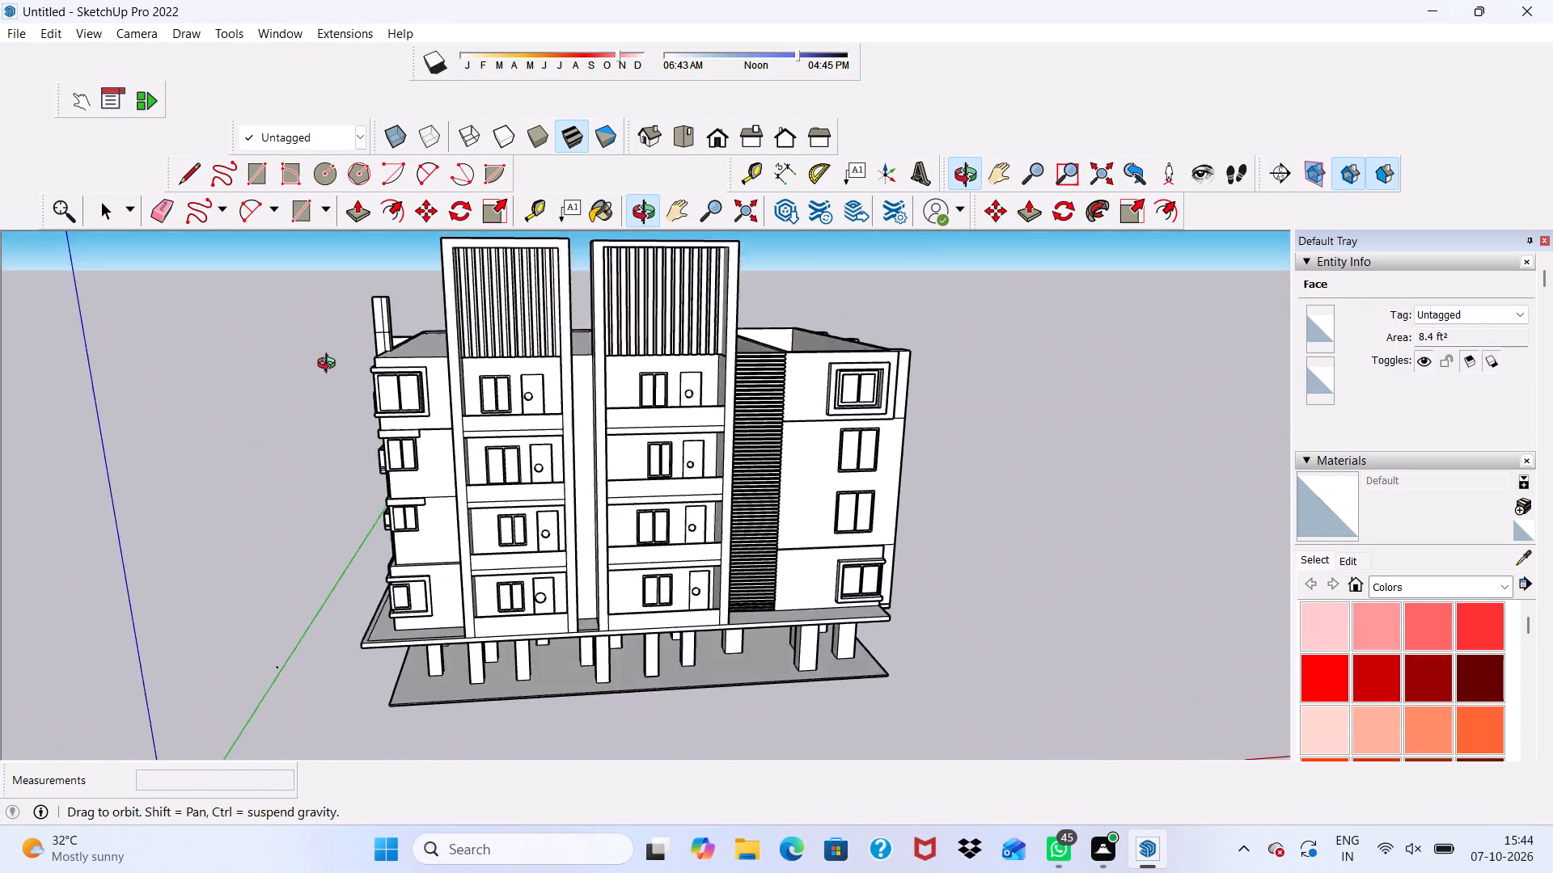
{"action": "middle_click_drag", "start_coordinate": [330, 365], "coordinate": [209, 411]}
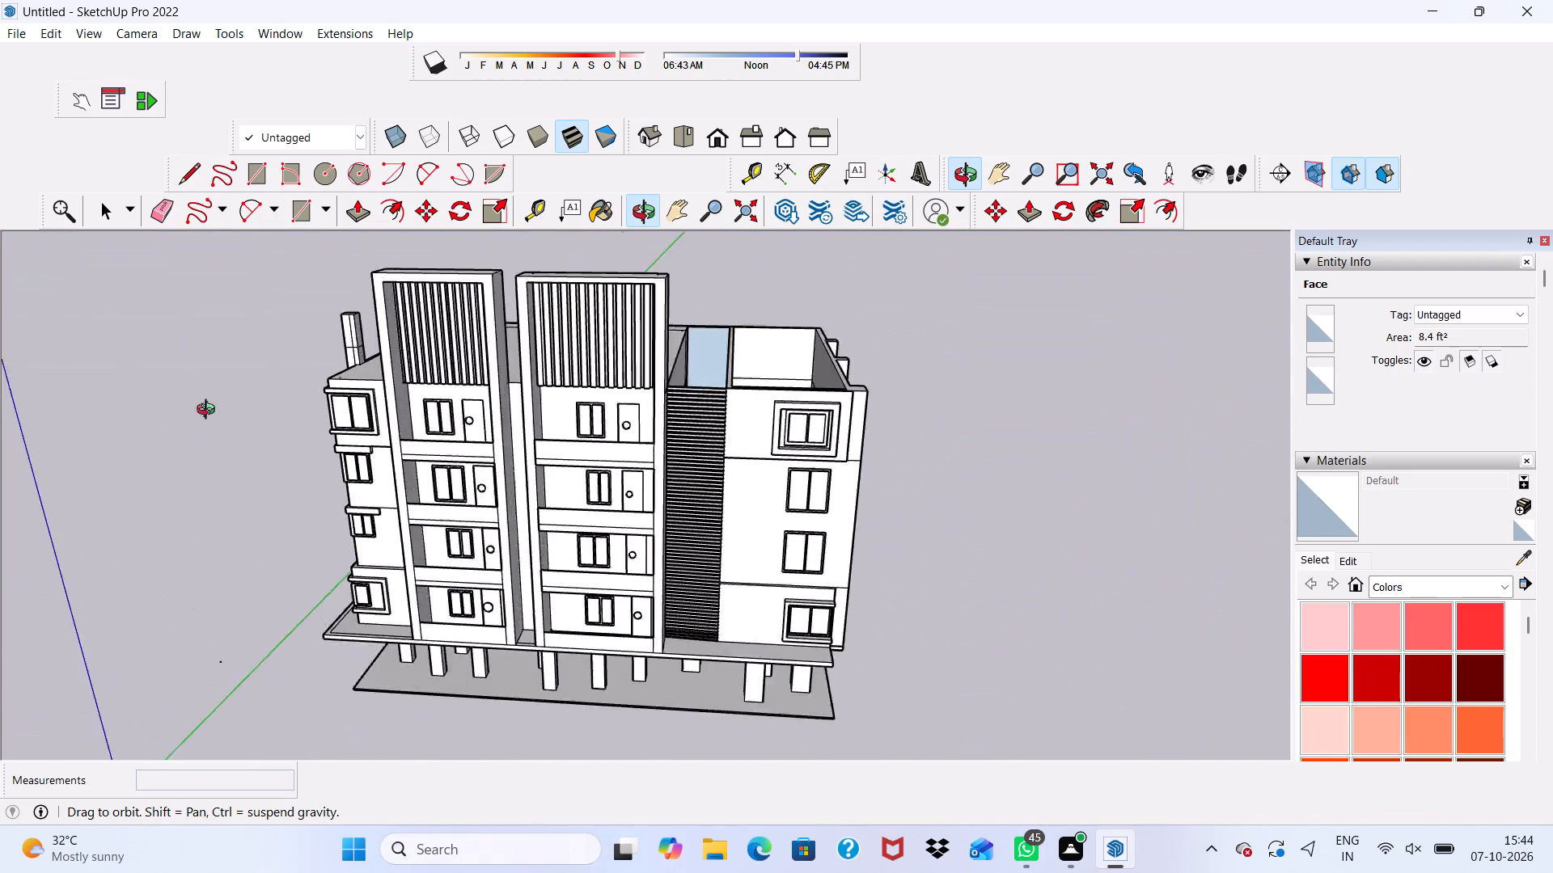
Draw a rectangle about 2' by 1' 2 13/16" at the top of the extended pillar's side face, facing the balconies.
{"action": "middle_click_drag", "start_coordinate": [209, 411], "coordinate": [738, 361]}
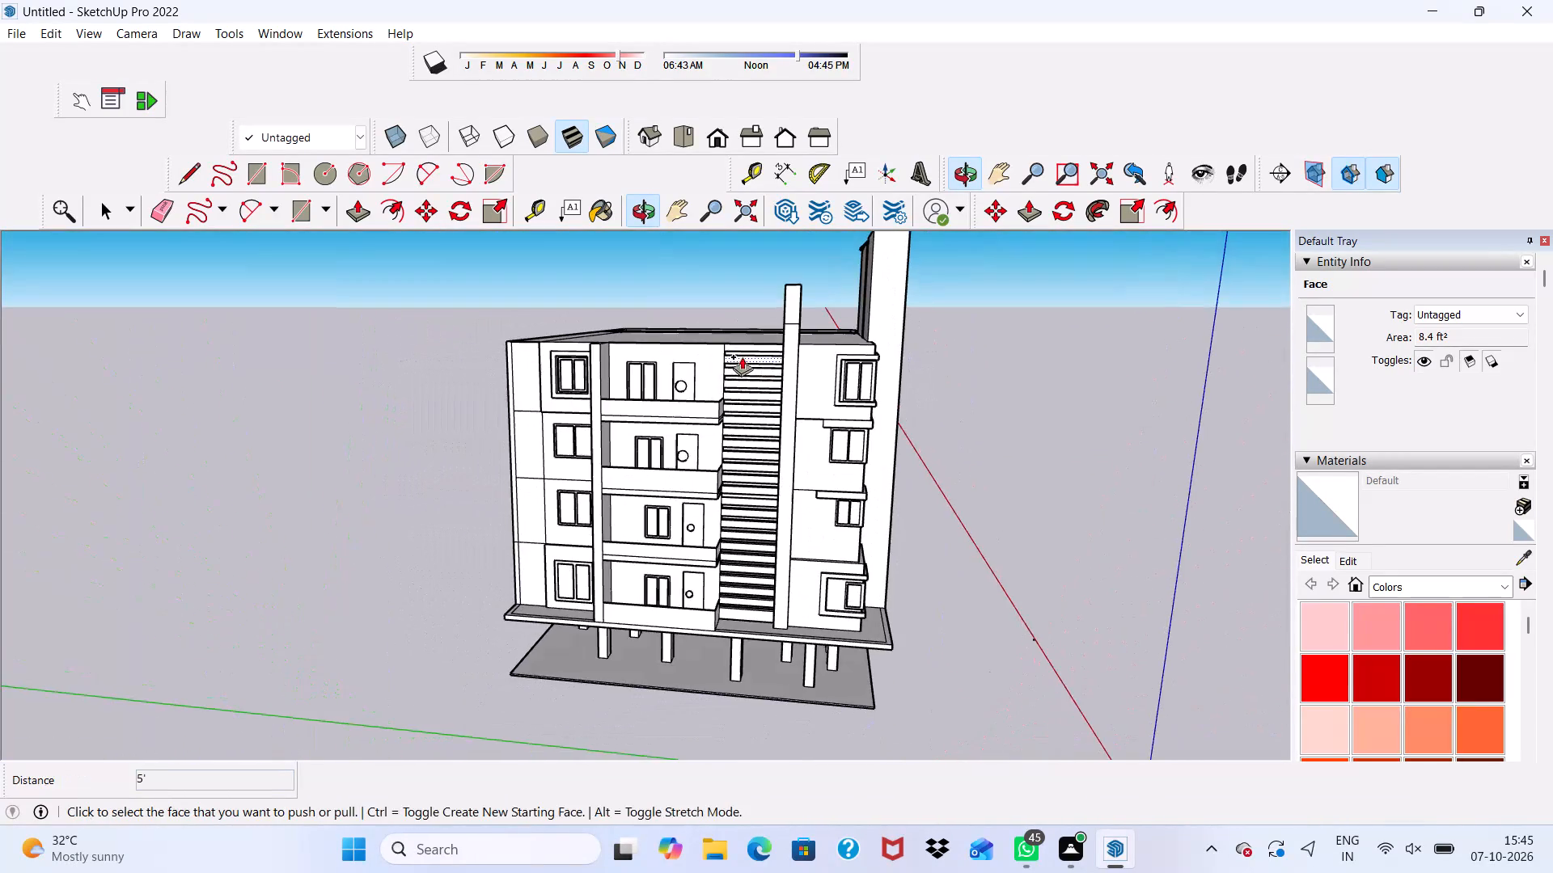
{"action": "scroll", "coordinate": [743, 319], "scroll_direction": "up", "scroll_amount": 7}
{"action": "scroll", "coordinate": [789, 303], "scroll_direction": "down", "scroll_amount": 2}
{"action": "middle_click_drag", "start_coordinate": [789, 303], "coordinate": [980, 348]}
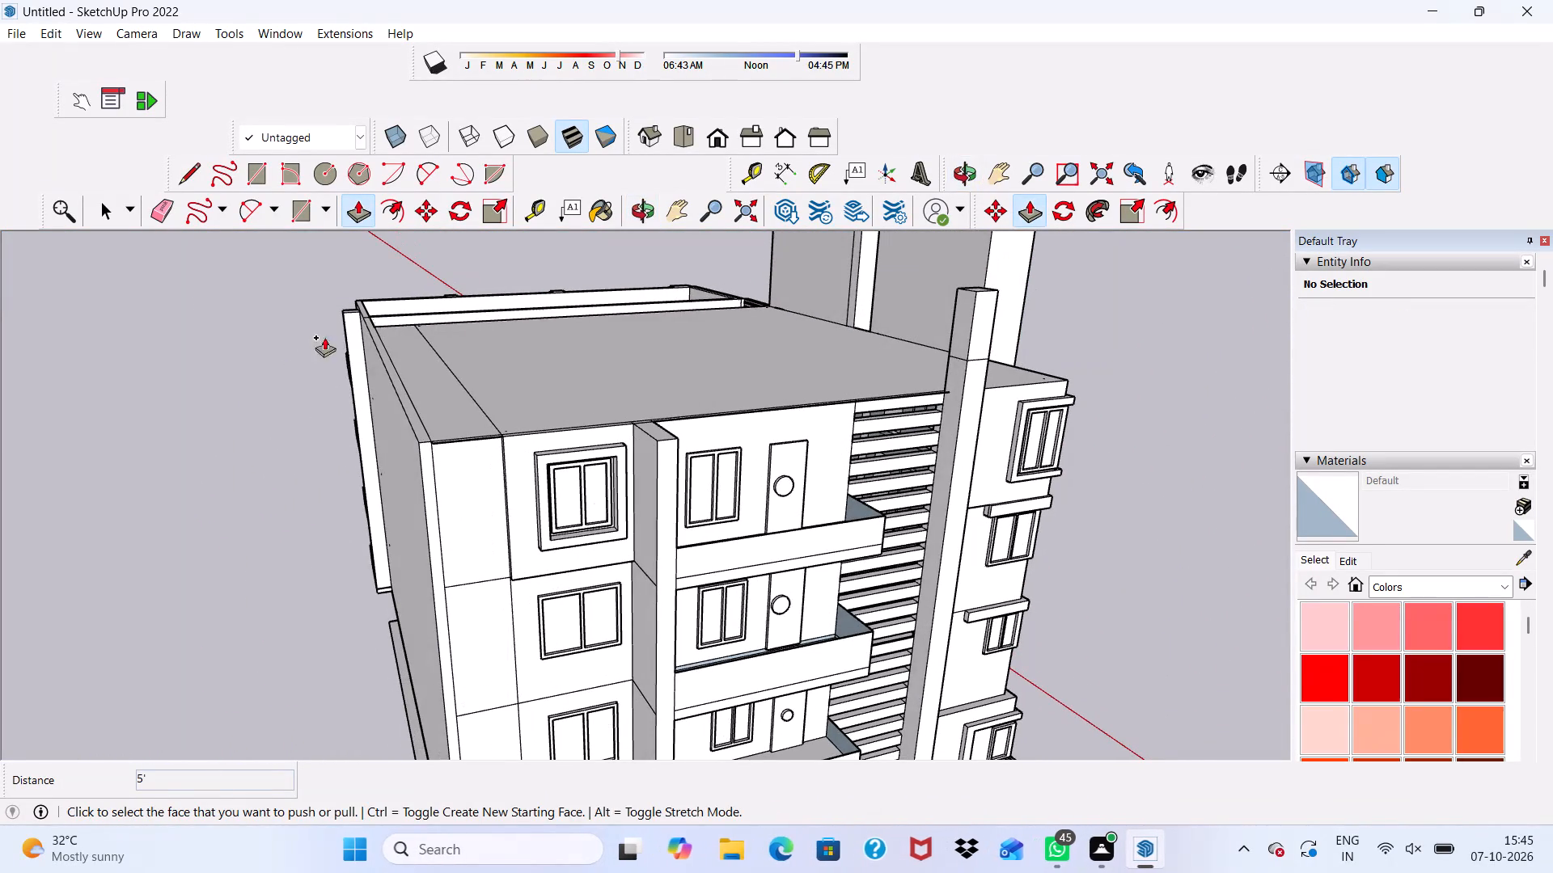
{"action": "left_click", "coordinate": [251, 175]}
{"action": "scroll", "coordinate": [899, 298], "scroll_direction": "down", "scroll_amount": 2}
{"action": "scroll", "coordinate": [989, 319], "scroll_direction": "up", "scroll_amount": 2}
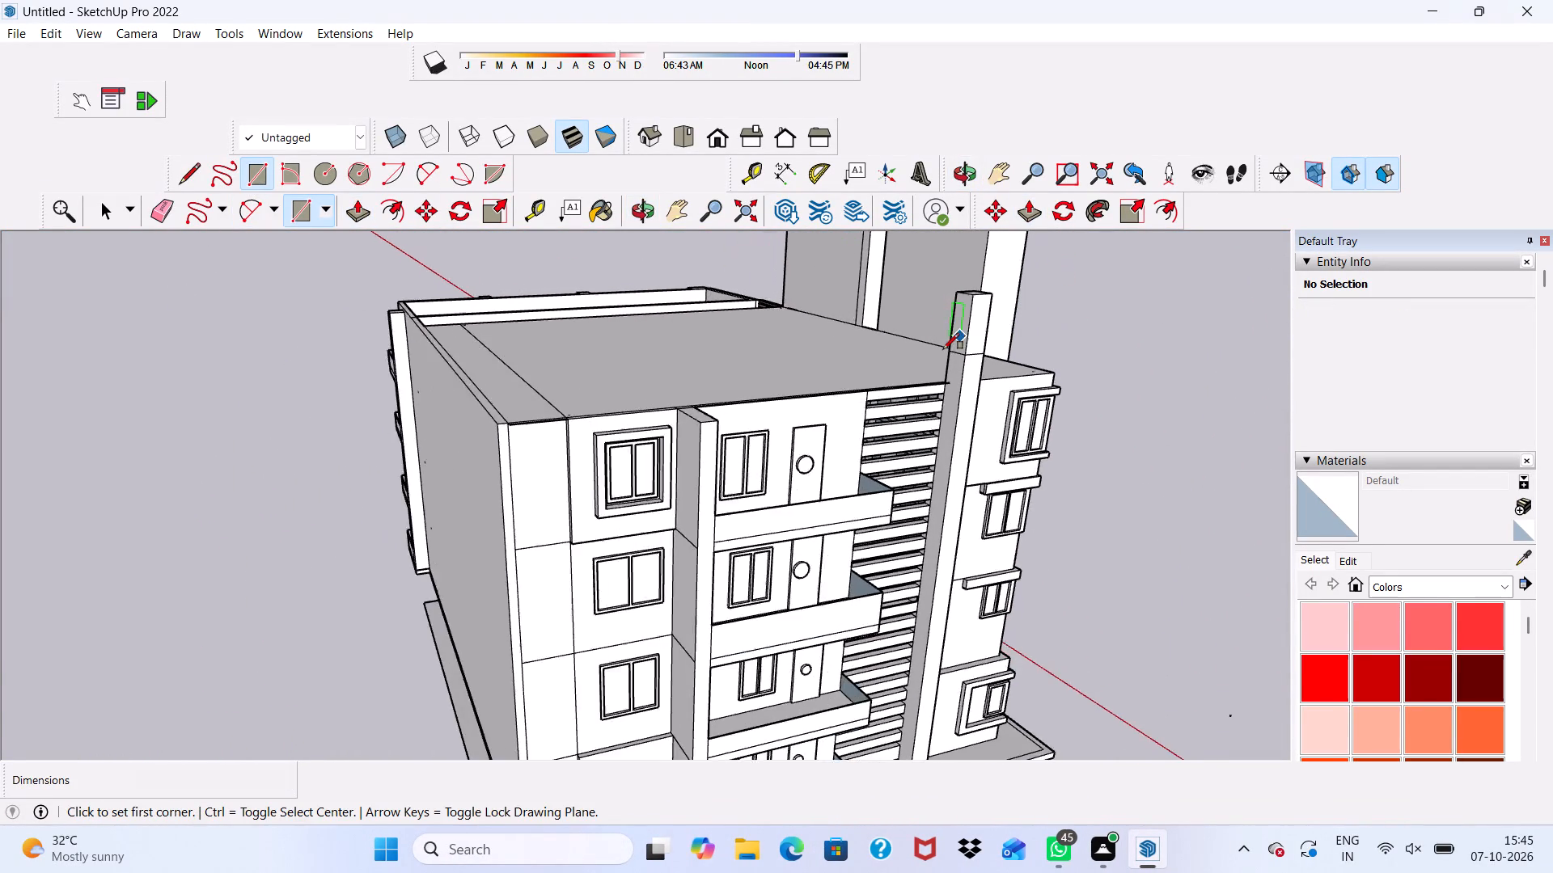
{"action": "scroll", "coordinate": [943, 349], "scroll_direction": "up", "scroll_amount": 6}
{"action": "left_click", "coordinate": [999, 258]}
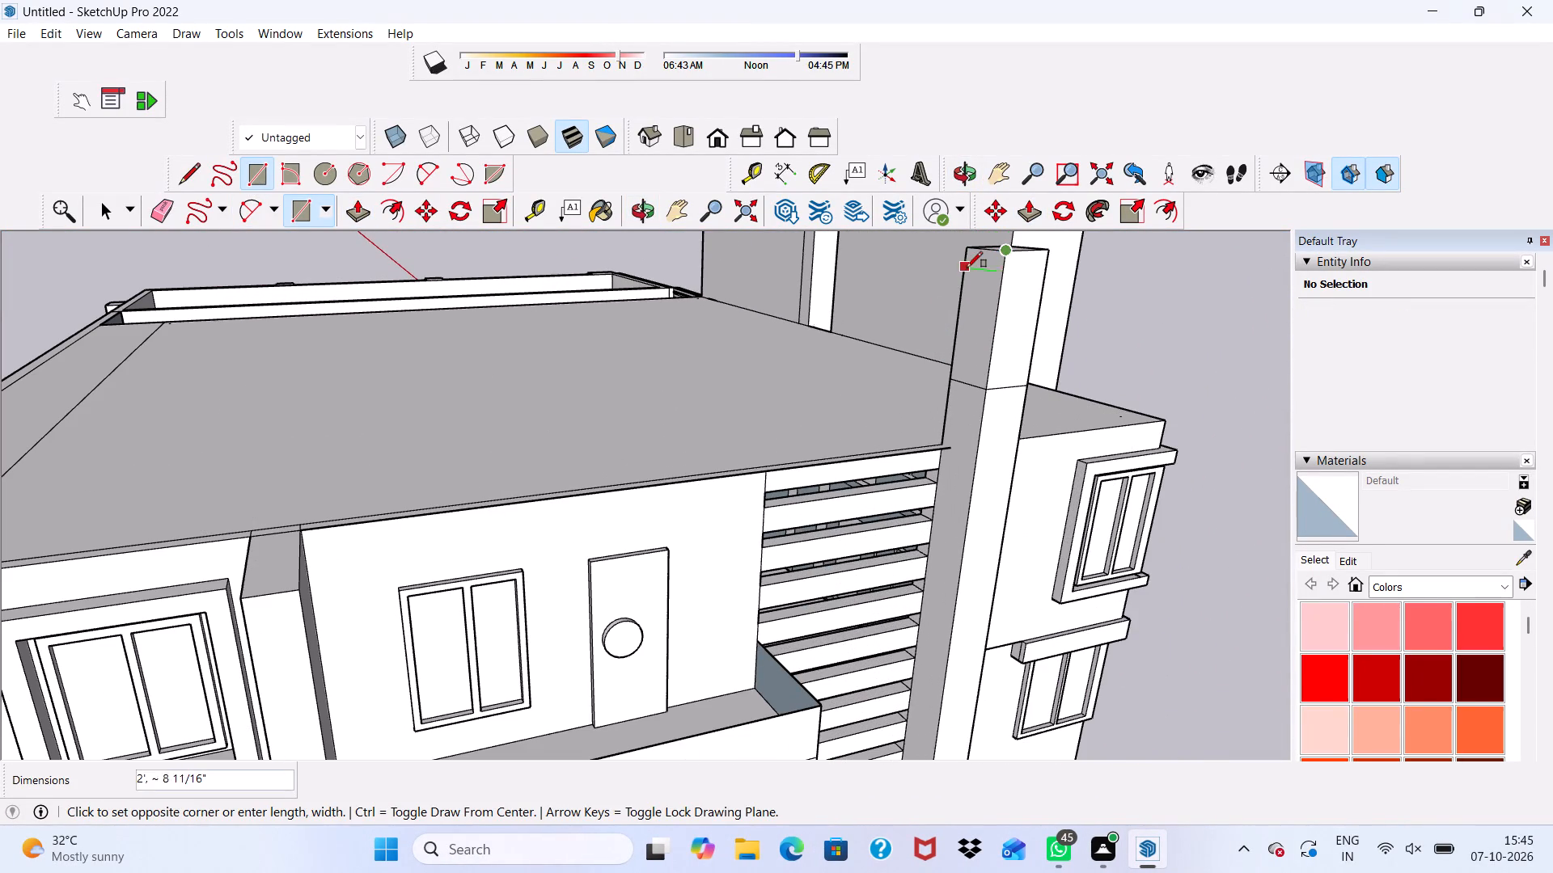
{"action": "scroll", "coordinate": [968, 285], "scroll_direction": "up", "scroll_amount": 4}
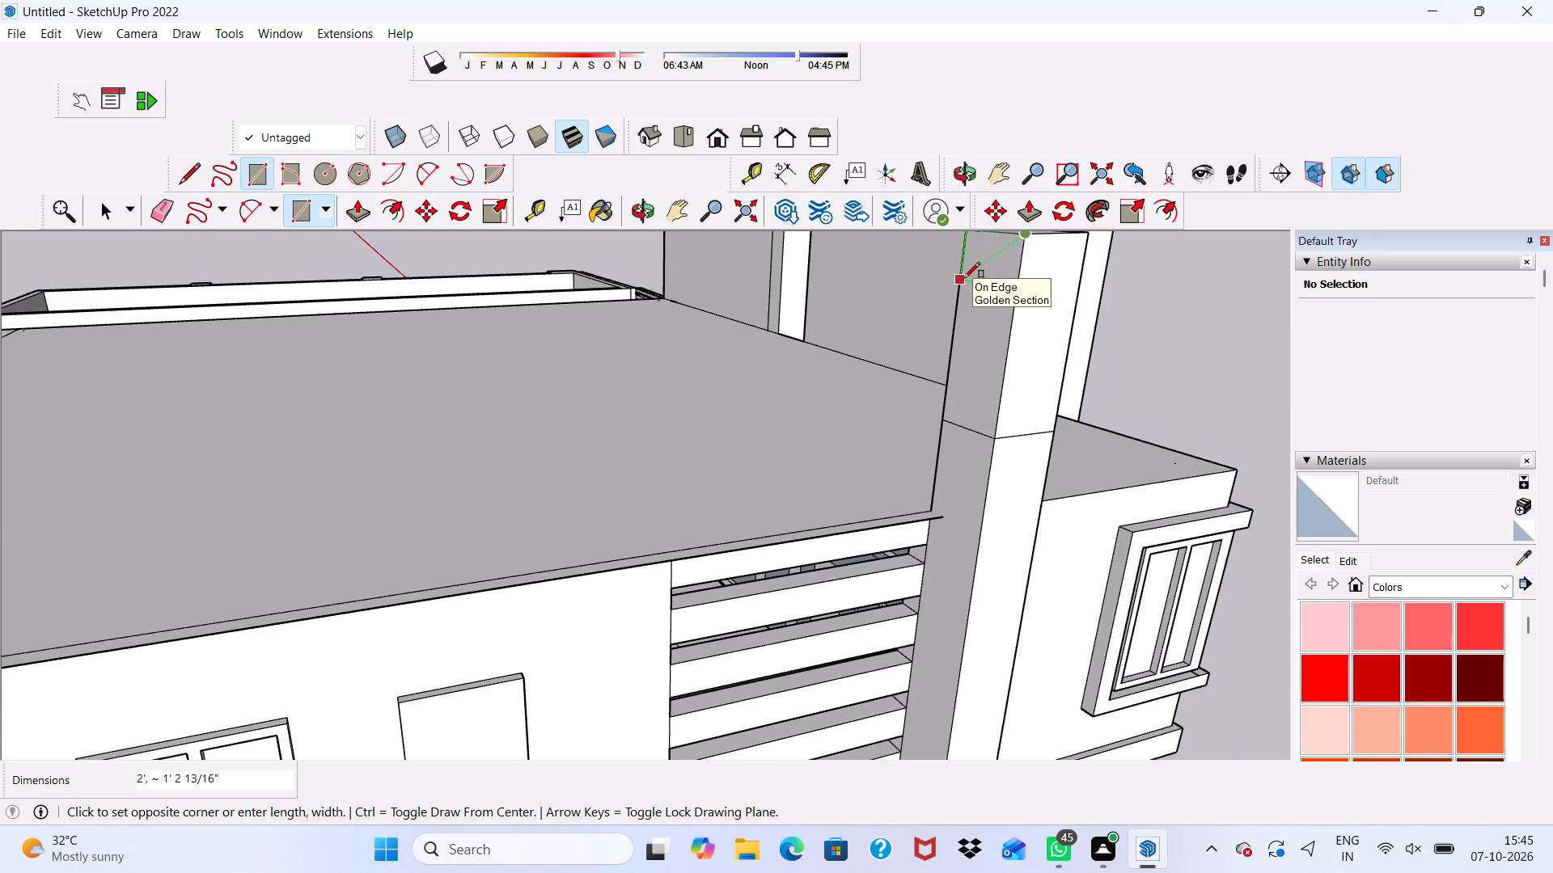
{"action": "left_click", "coordinate": [964, 278]}
Push/Pull the rectangle about 25' 9 1/16" across above the roof, ending in line with the second pillar beside the balconies.
{"action": "key", "text": "space"}
{"action": "left_click", "coordinate": [995, 257]}
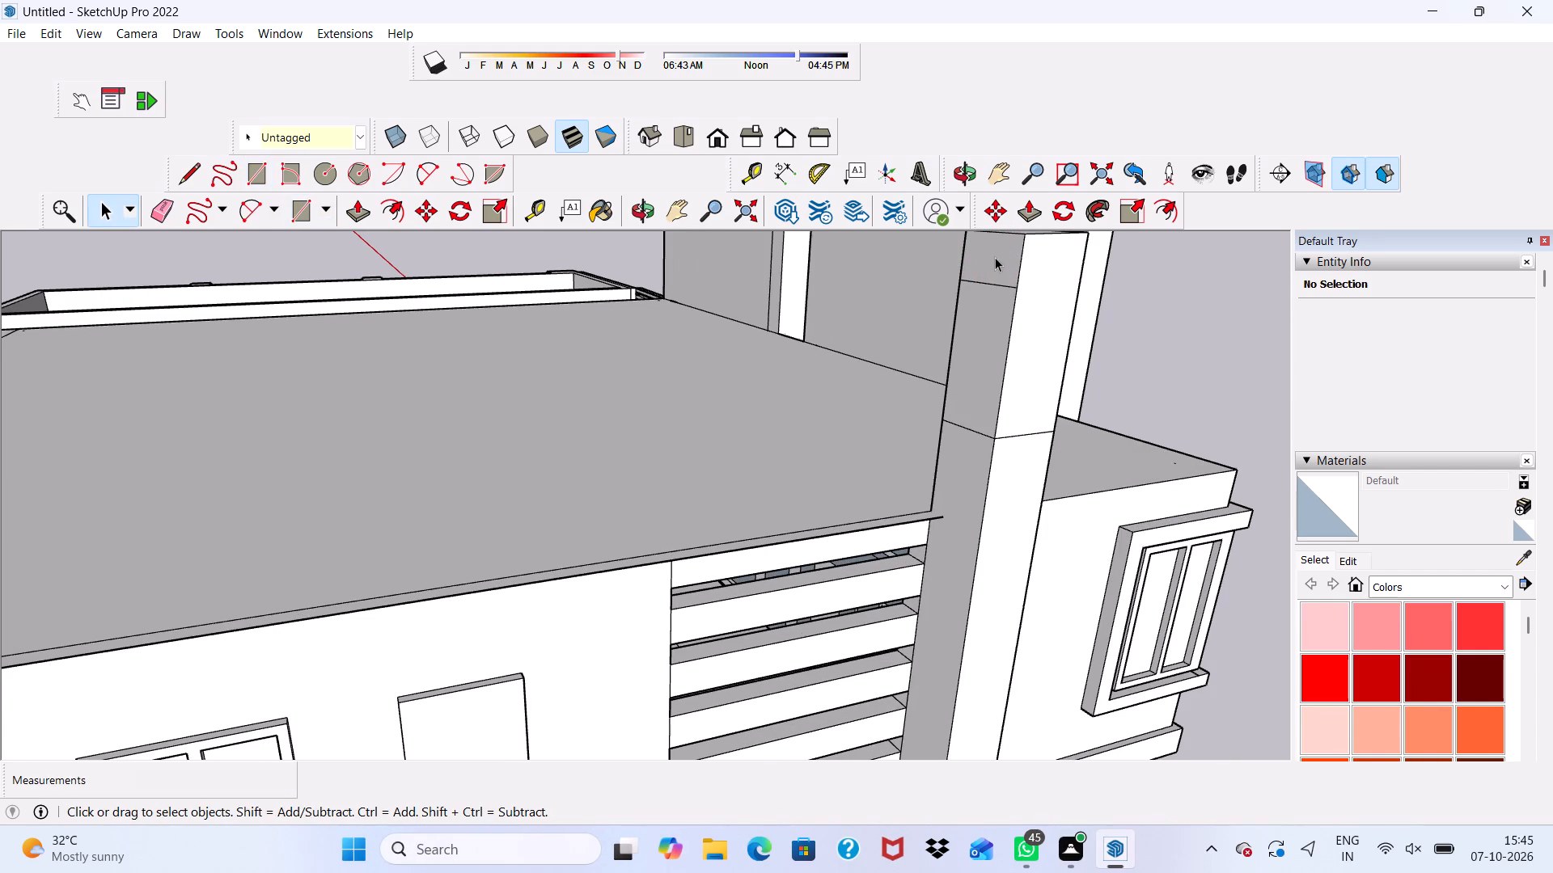
{"action": "left_click", "coordinate": [353, 206]}
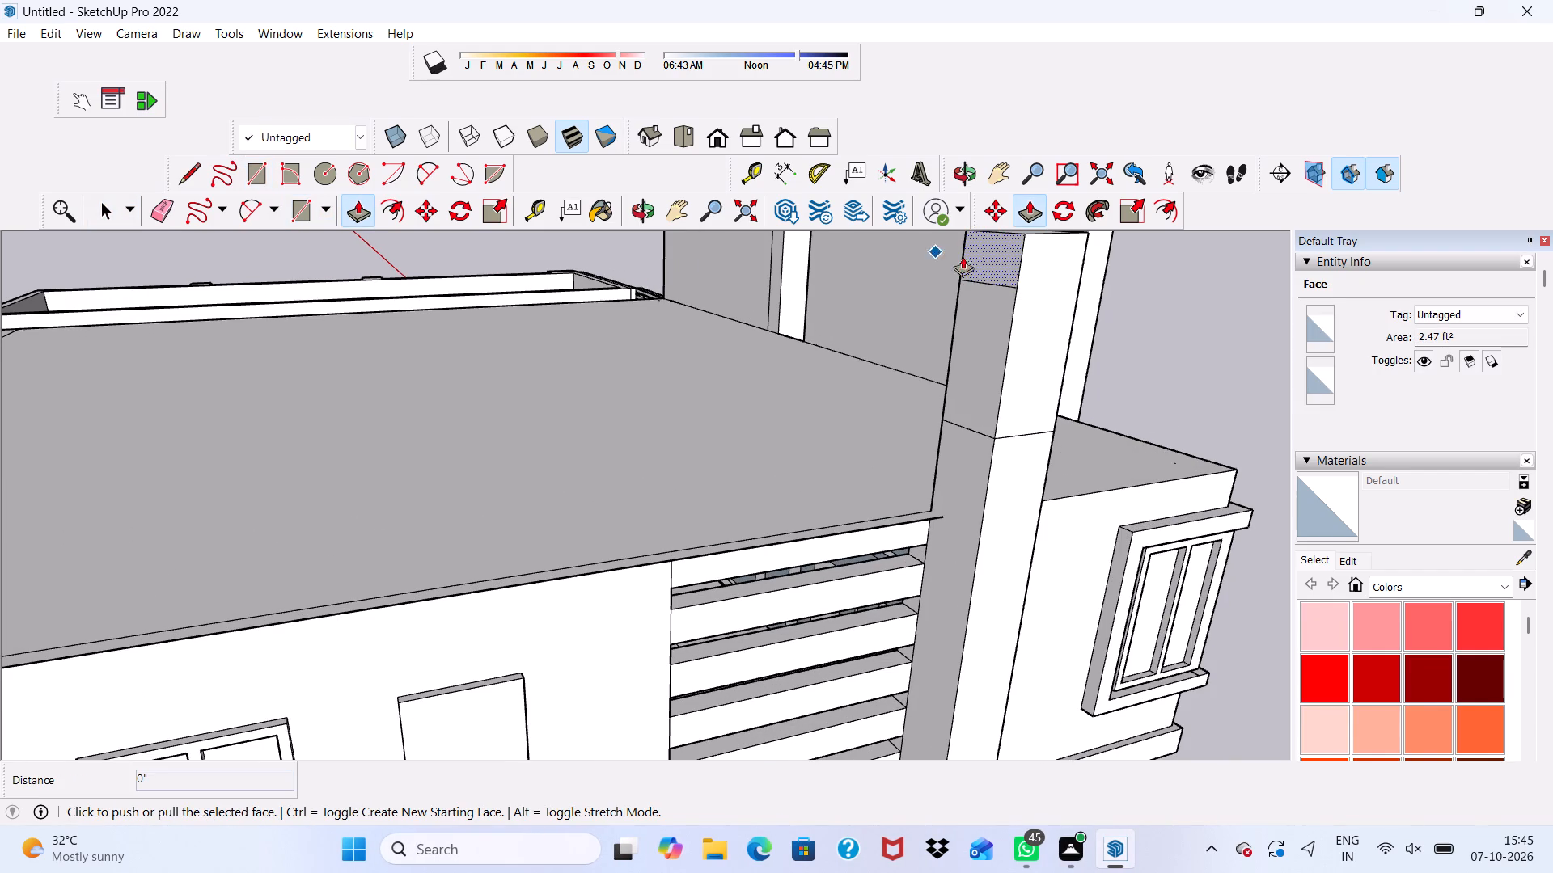
{"action": "left_click", "coordinate": [999, 247]}
{"action": "scroll", "coordinate": [618, 361], "scroll_direction": "down", "scroll_amount": 3}
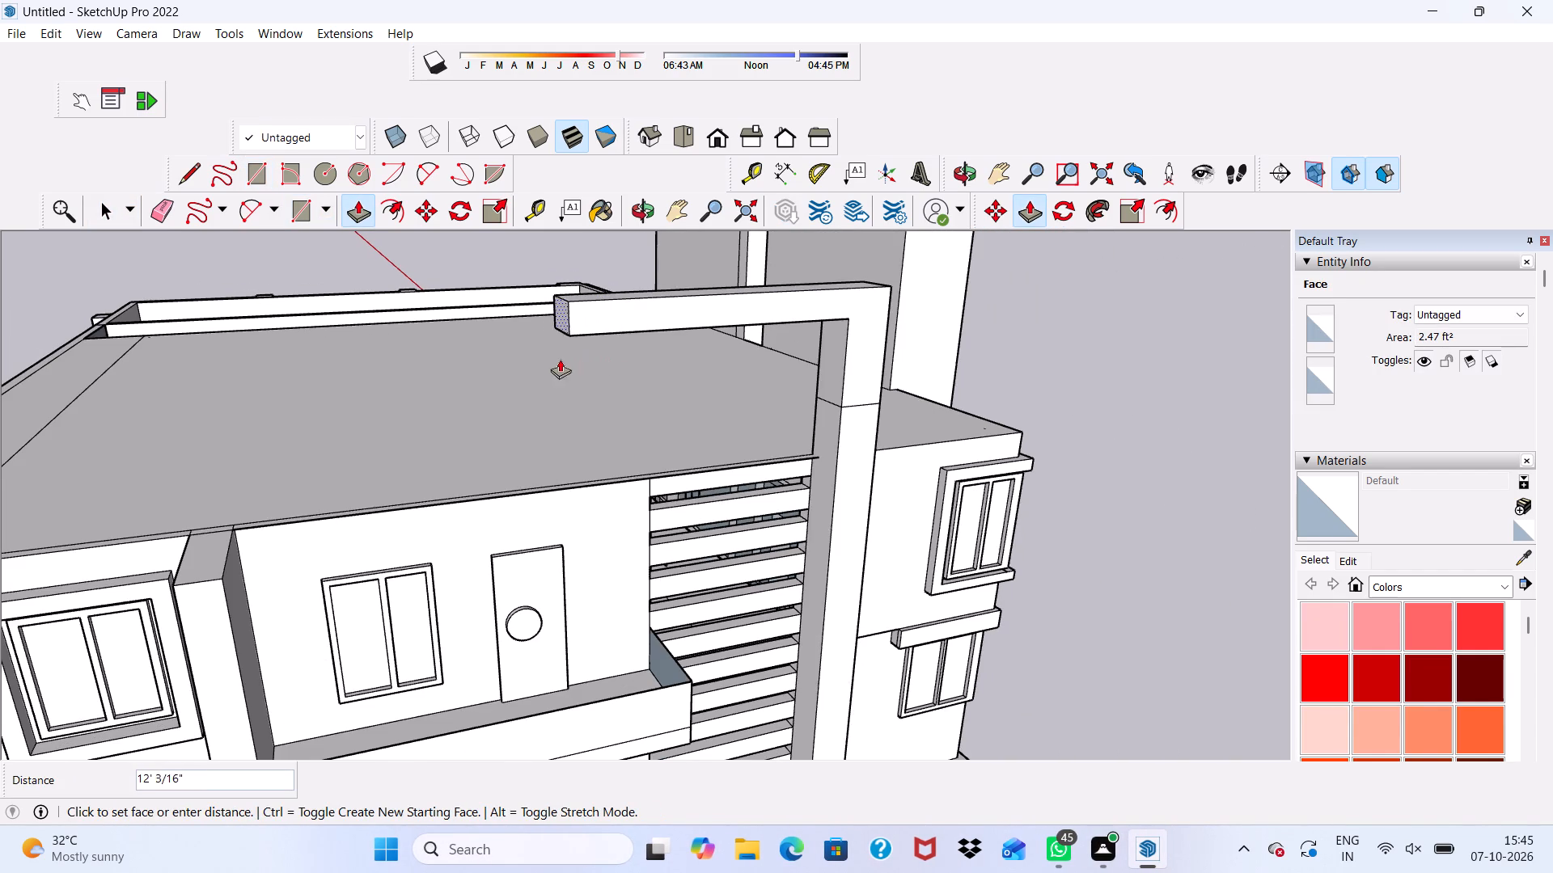
{"action": "scroll", "coordinate": [489, 353], "scroll_direction": "down", "scroll_amount": 6}
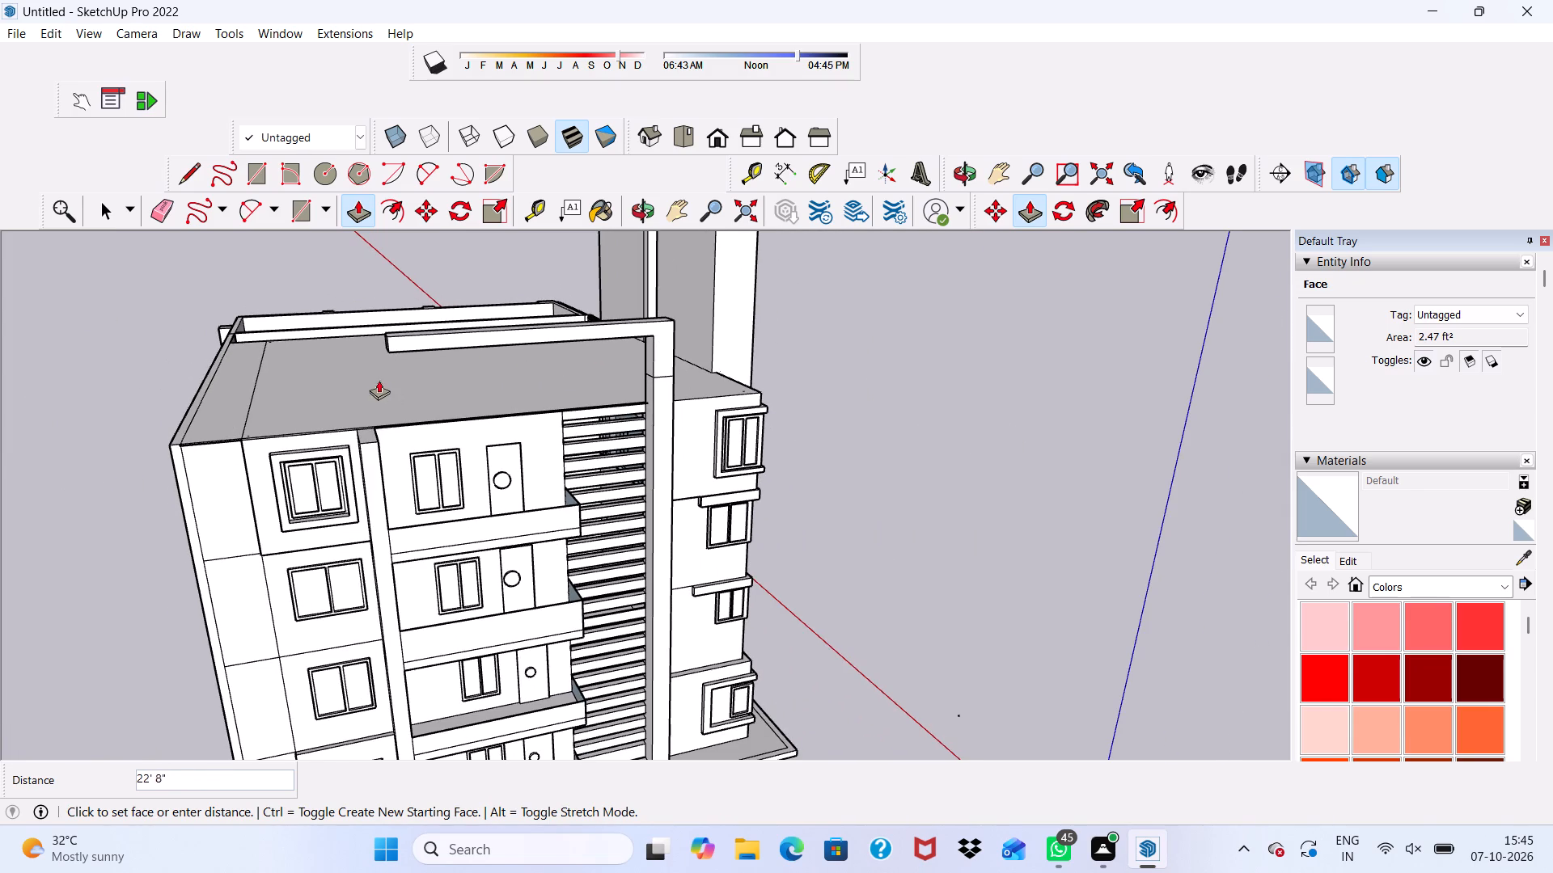
{"action": "scroll", "coordinate": [363, 377], "scroll_direction": "up", "scroll_amount": 3}
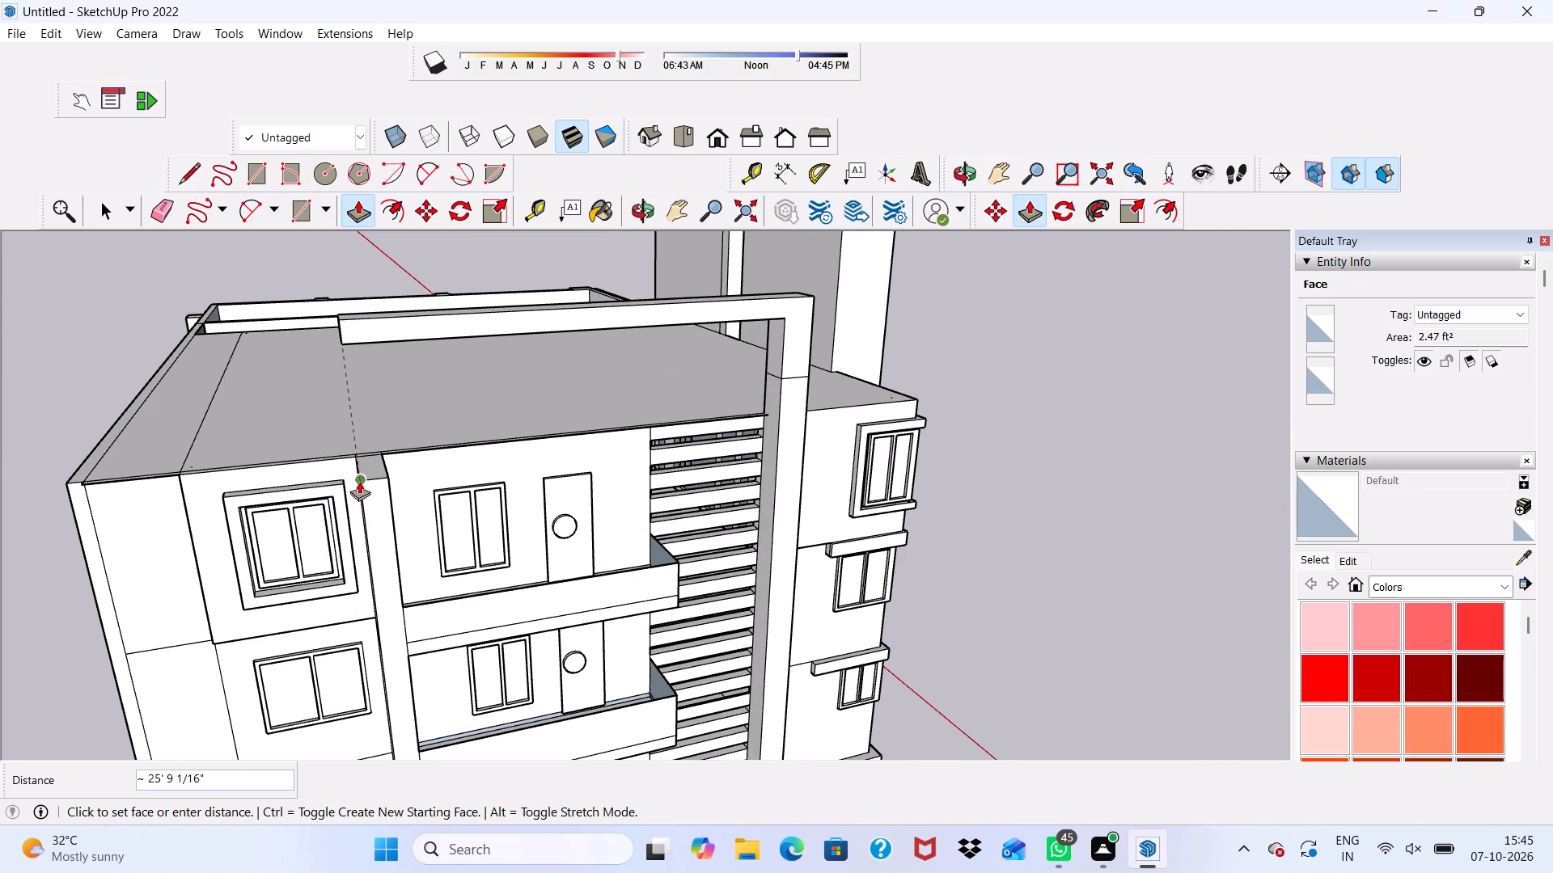
{"action": "left_click", "coordinate": [357, 474]}
Extrude the second pillar's top face upward to meet the end of the horizontal beam above the roof.
{"action": "middle_click_drag", "start_coordinate": [353, 444], "coordinate": [285, 346]}
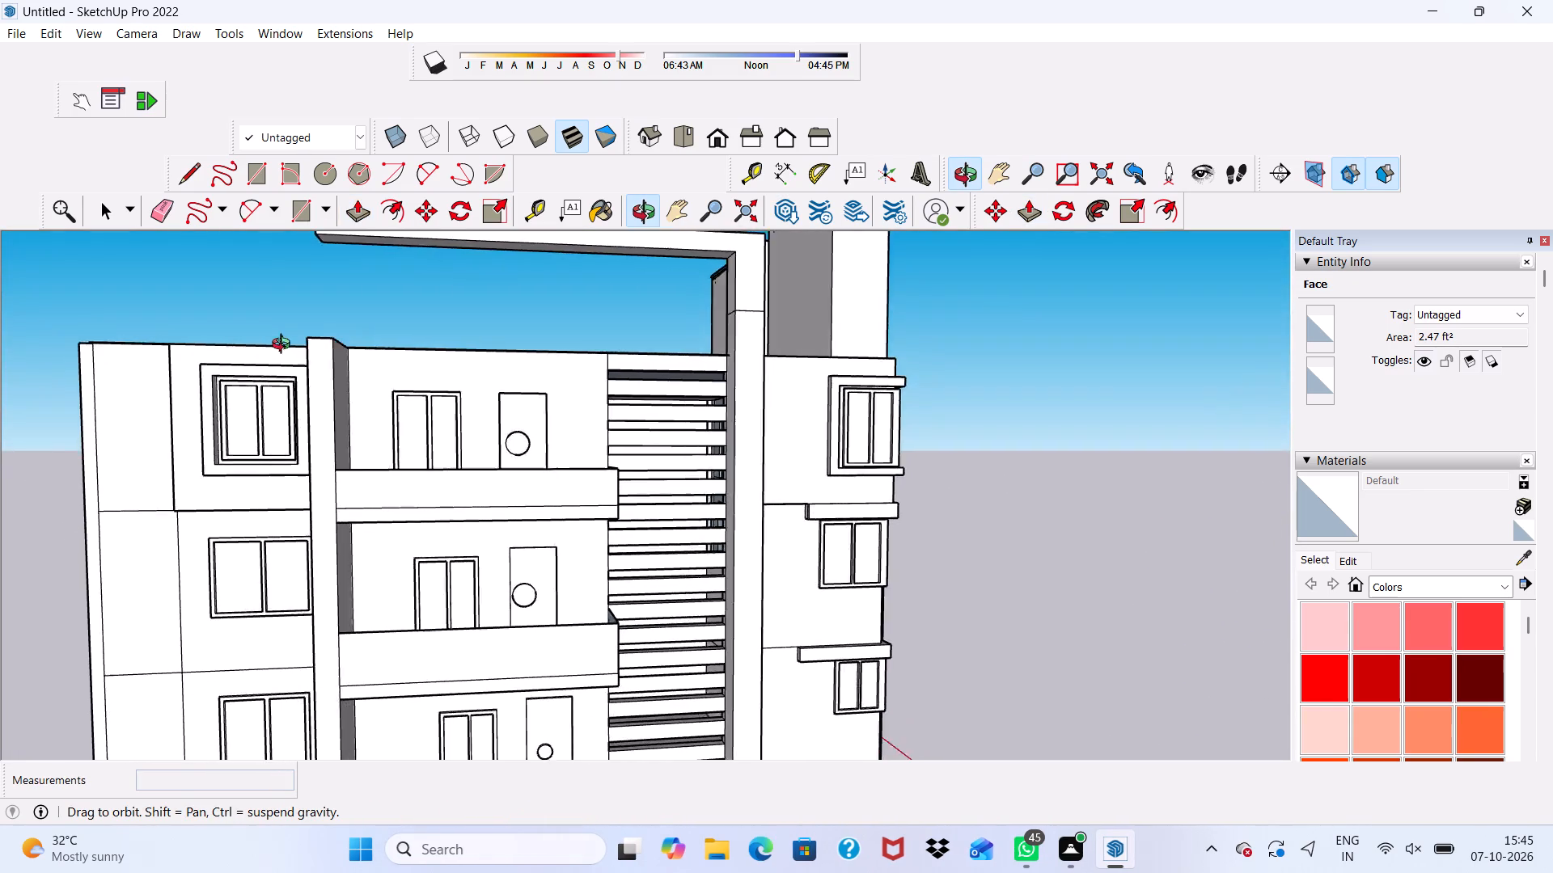
{"action": "middle_click_drag", "start_coordinate": [285, 346], "coordinate": [237, 380]}
{"action": "scroll", "coordinate": [261, 354], "scroll_direction": "up", "scroll_amount": 9}
{"action": "scroll", "coordinate": [336, 441], "scroll_direction": "down", "scroll_amount": 1}
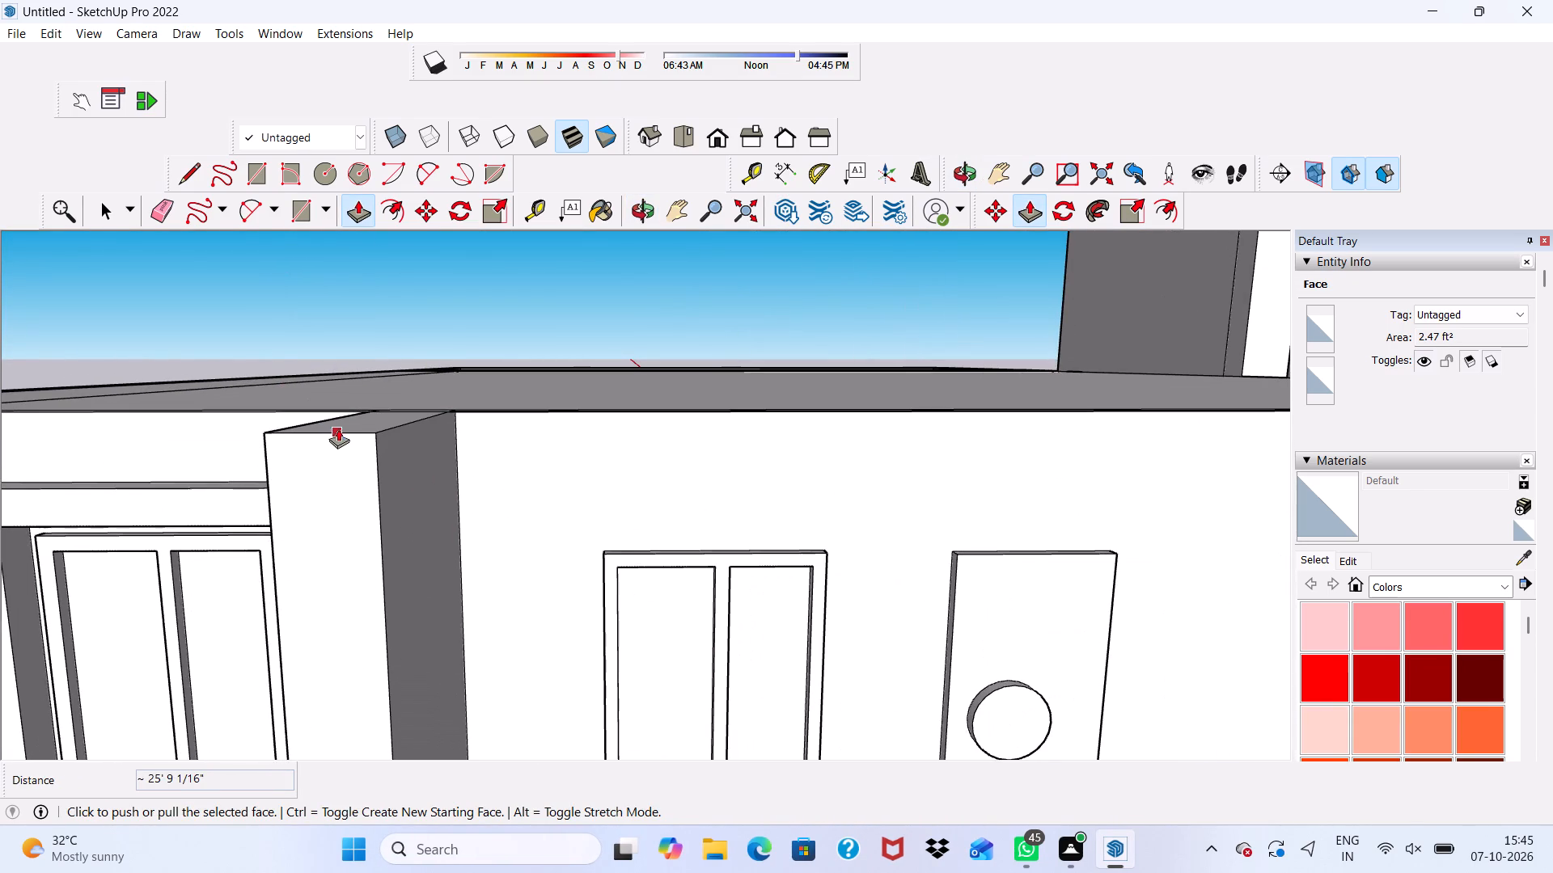
{"action": "middle_click_drag", "start_coordinate": [356, 411], "coordinate": [341, 499]}
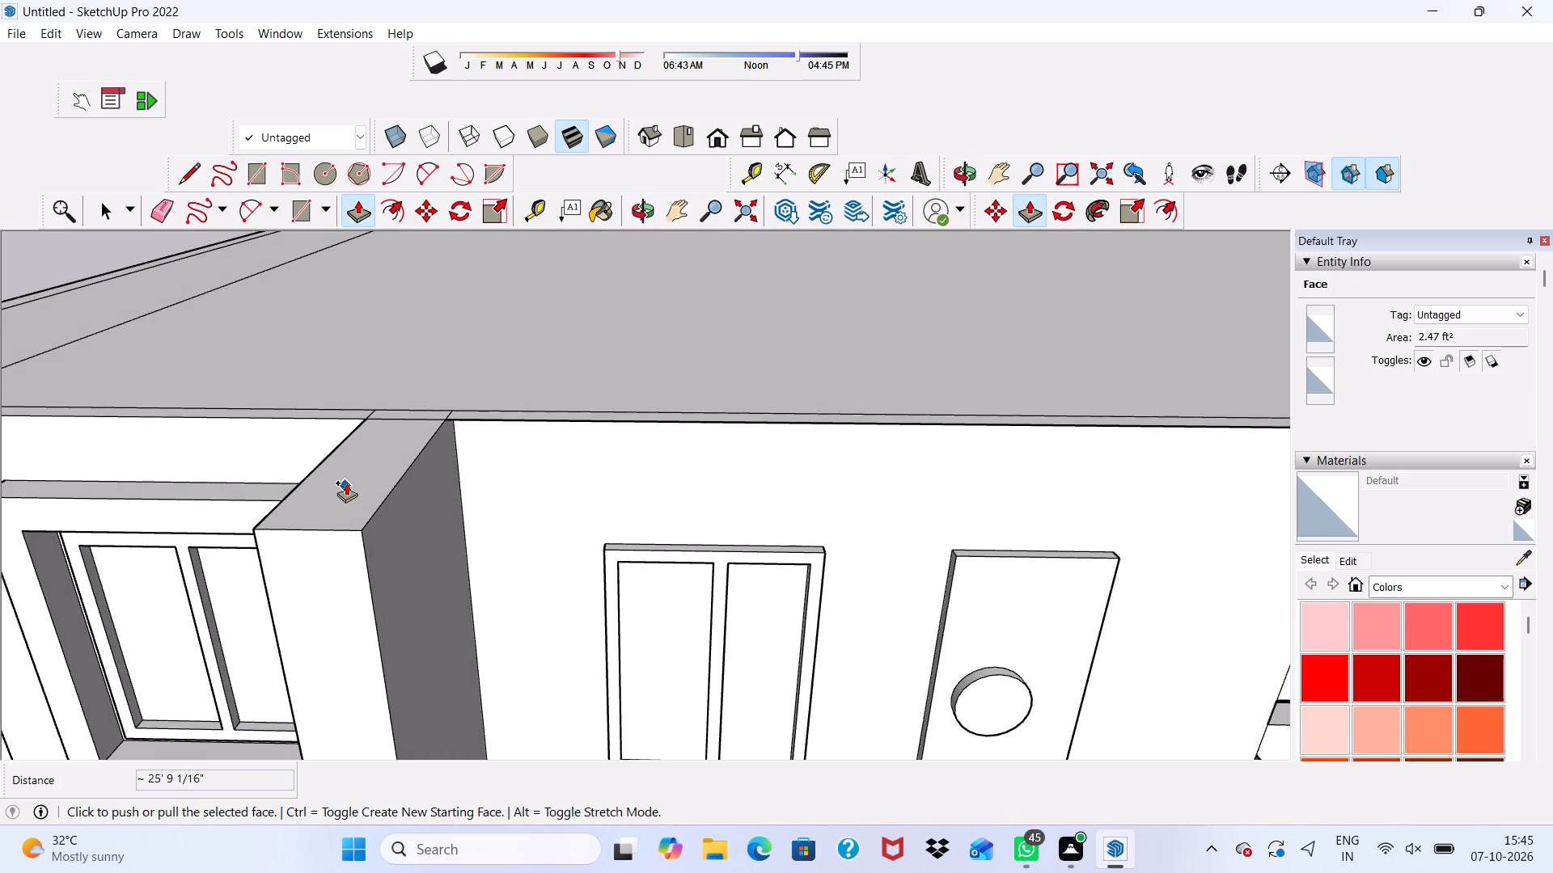
{"action": "key", "text": "space"}
{"action": "left_click", "coordinate": [350, 480]}
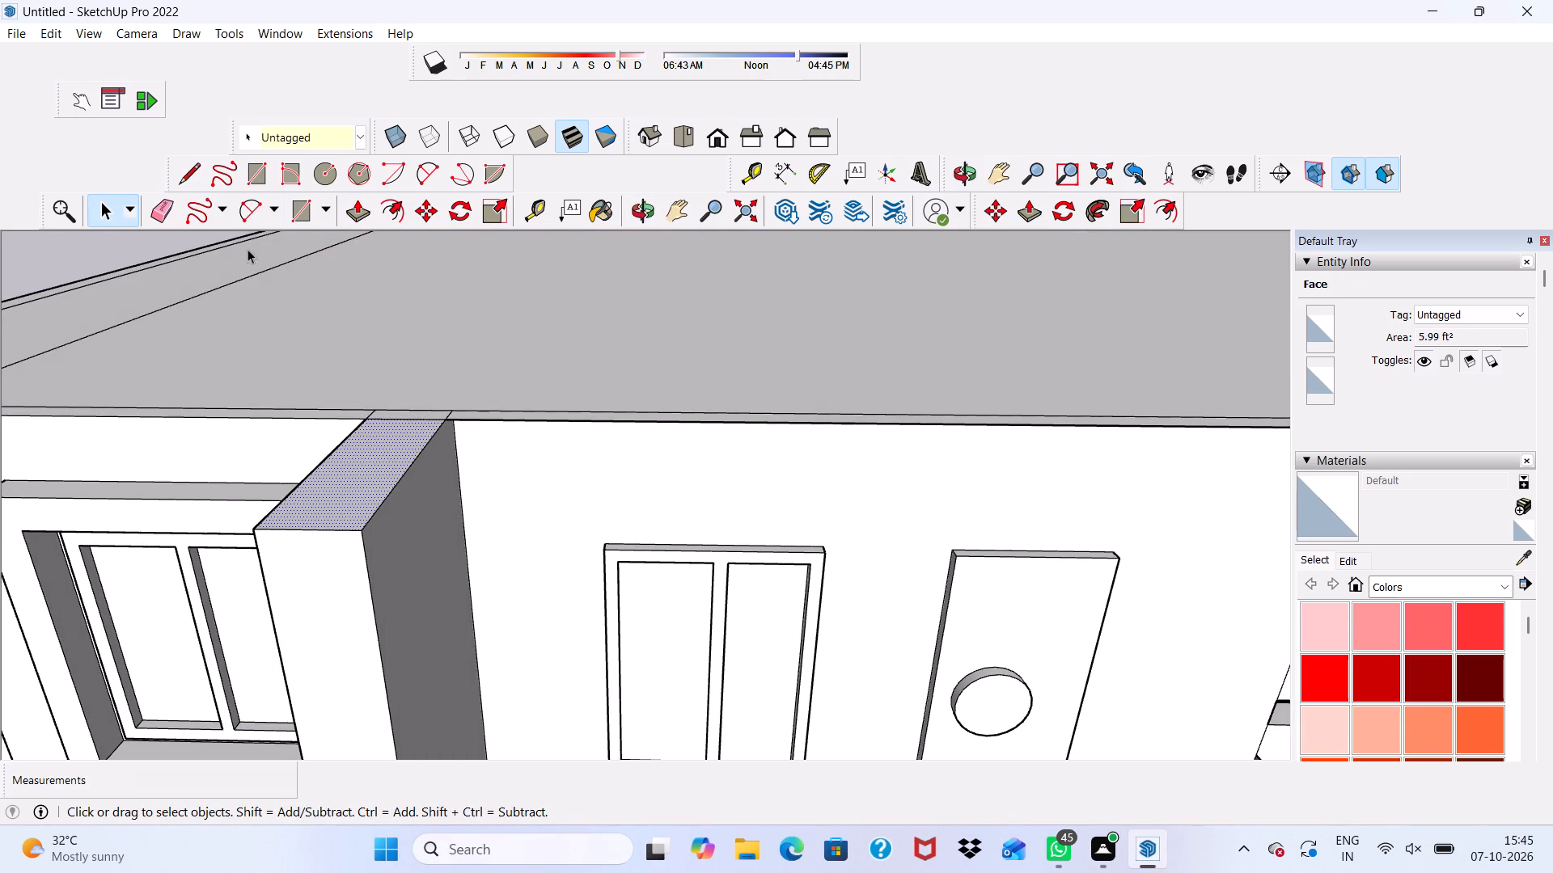
{"action": "left_click", "coordinate": [356, 214]}
{"action": "left_click", "coordinate": [379, 469]}
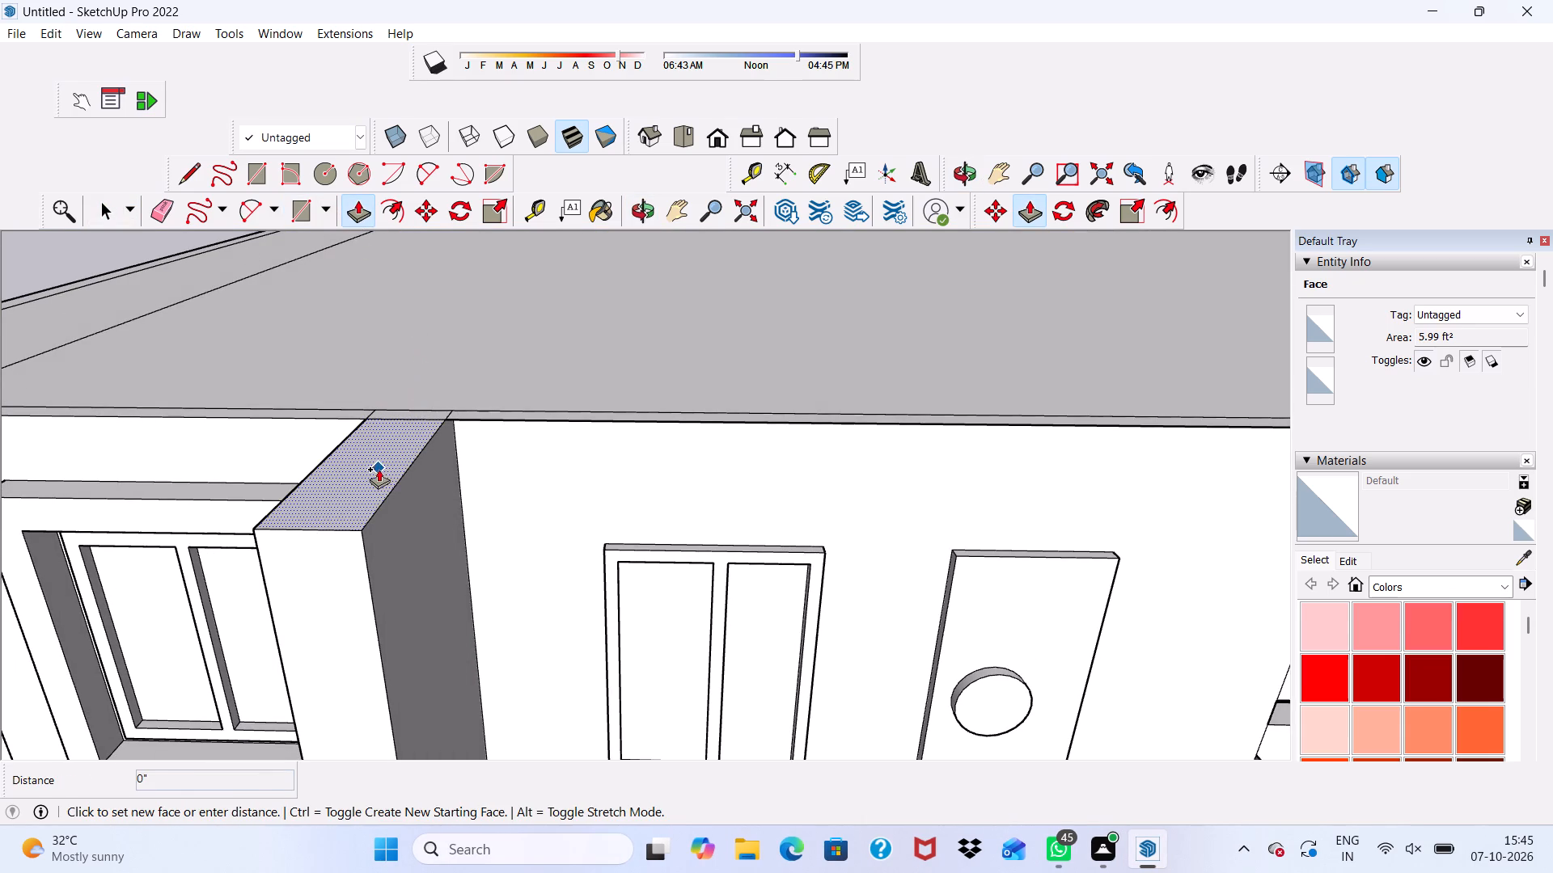
{"action": "scroll", "coordinate": [374, 394], "scroll_direction": "down", "scroll_amount": 19}
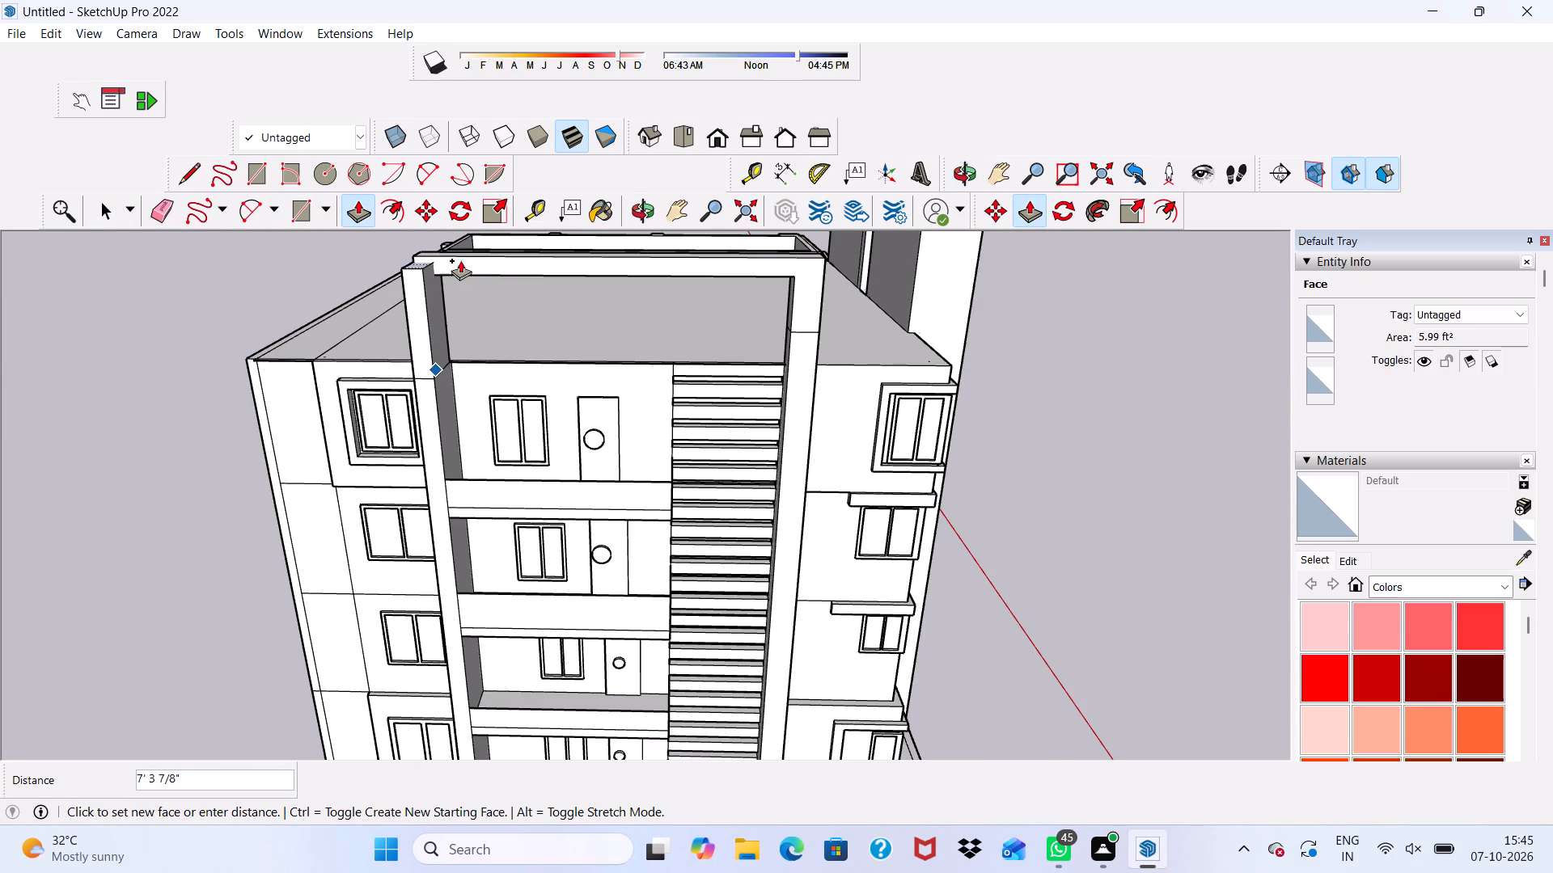
{"action": "scroll", "coordinate": [455, 252], "scroll_direction": "up", "scroll_amount": 1}
{"action": "left_click", "coordinate": [455, 252]}
Erase the horizontal seam lines at roof level across the second pillar's front face and the side face towards the windows.
{"action": "middle_click_drag", "start_coordinate": [456, 254], "coordinate": [343, 231]}
{"action": "scroll", "coordinate": [365, 285], "scroll_direction": "up", "scroll_amount": 3}
{"action": "scroll", "coordinate": [365, 285], "scroll_direction": "down", "scroll_amount": 4}
{"action": "middle_click_drag", "start_coordinate": [367, 305], "coordinate": [446, 263]}
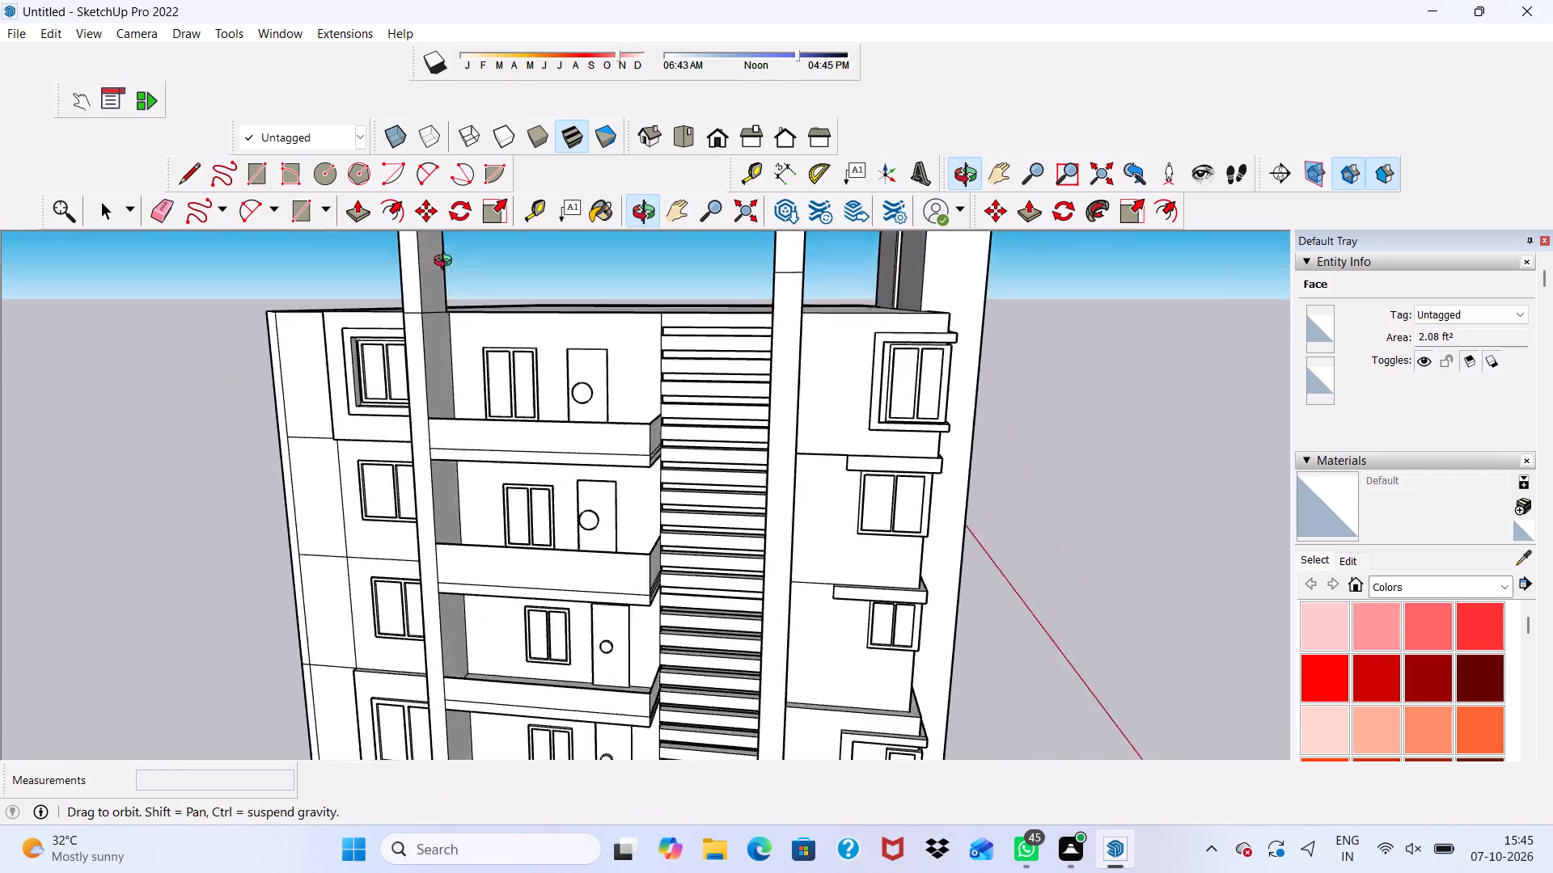
{"action": "middle_click_drag", "start_coordinate": [446, 263], "coordinate": [536, 339]}
{"action": "scroll", "coordinate": [489, 343], "scroll_direction": "up", "scroll_amount": 4}
{"action": "scroll", "coordinate": [511, 335], "scroll_direction": "down", "scroll_amount": 4}
{"action": "middle_click_drag", "start_coordinate": [520, 335], "coordinate": [486, 306]}
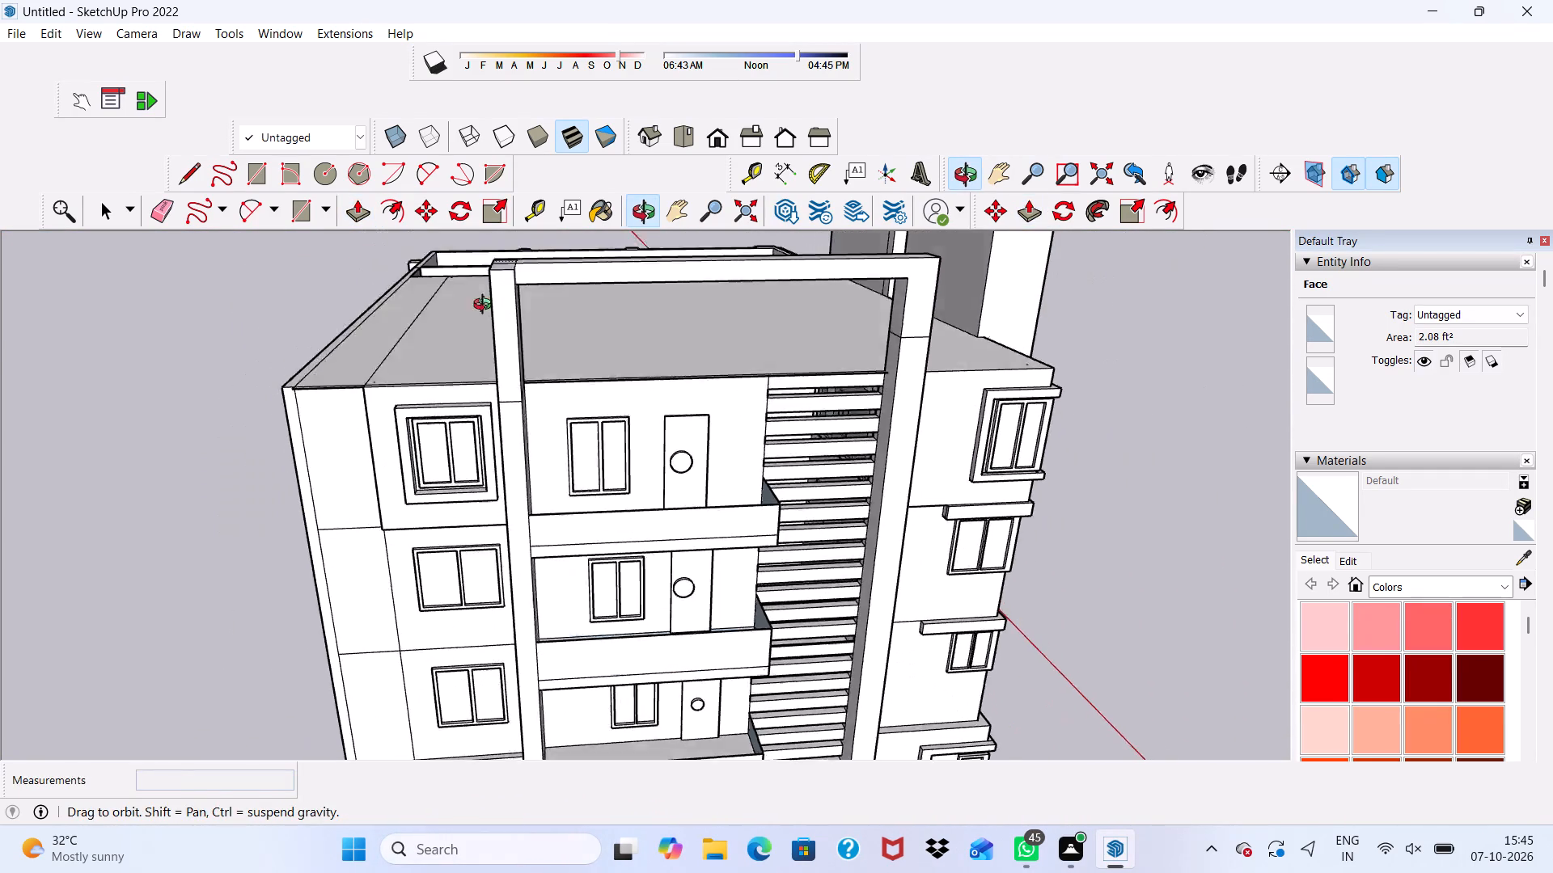
{"action": "middle_click_drag", "start_coordinate": [486, 306], "coordinate": [379, 290]}
{"action": "scroll", "coordinate": [383, 365], "scroll_direction": "down", "scroll_amount": 1}
{"action": "middle_click_drag", "start_coordinate": [386, 366], "coordinate": [590, 292]}
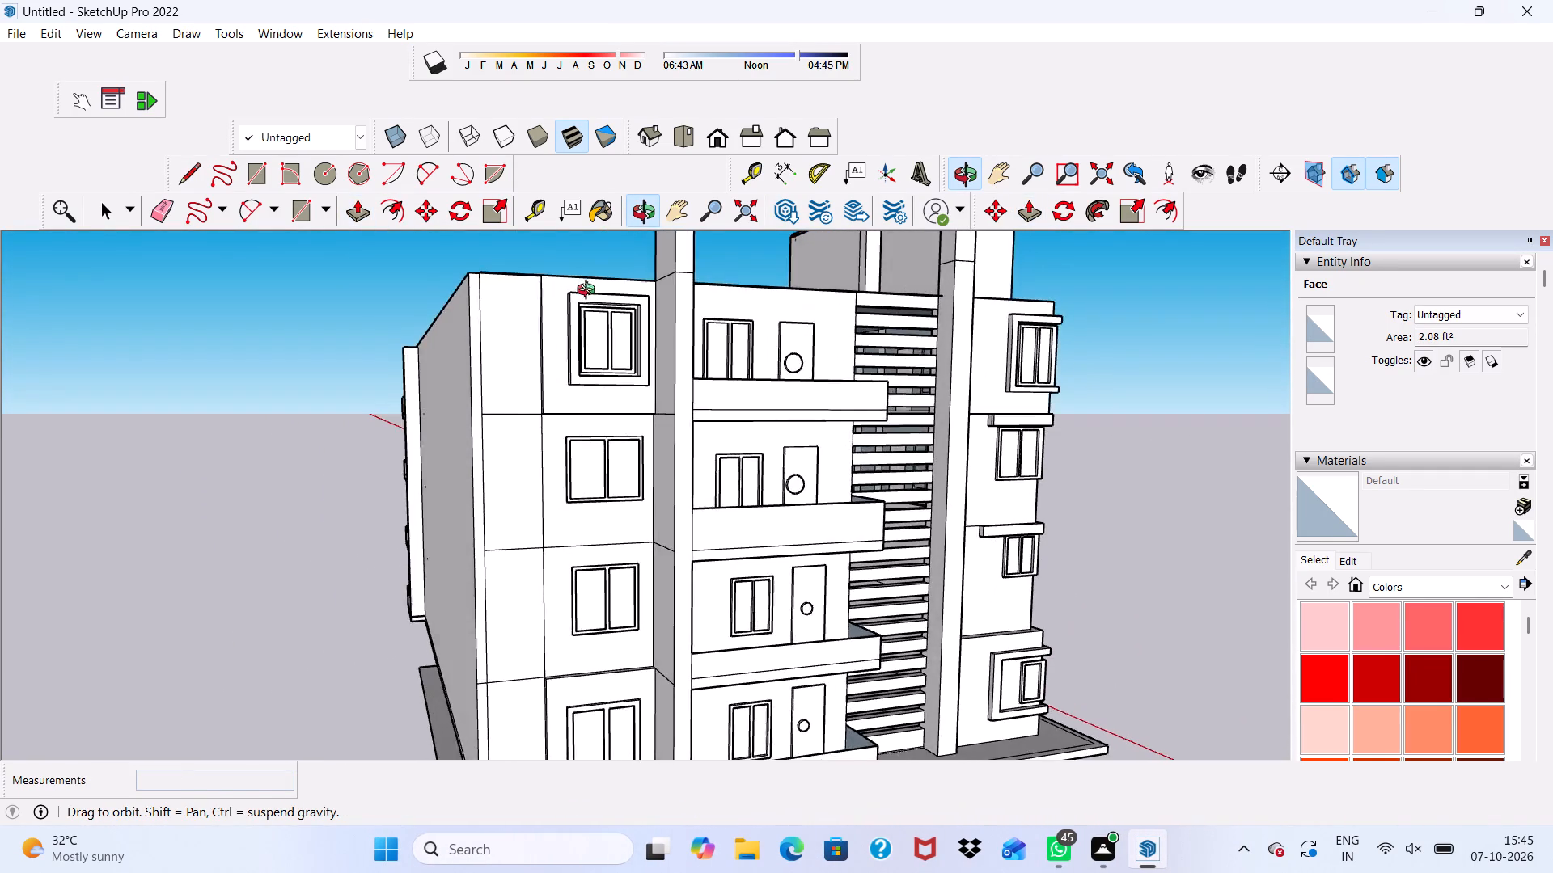
{"action": "middle_click_drag", "start_coordinate": [590, 292], "coordinate": [526, 328]}
{"action": "scroll", "coordinate": [601, 311], "scroll_direction": "up", "scroll_amount": 4}
{"action": "key", "text": "space"}
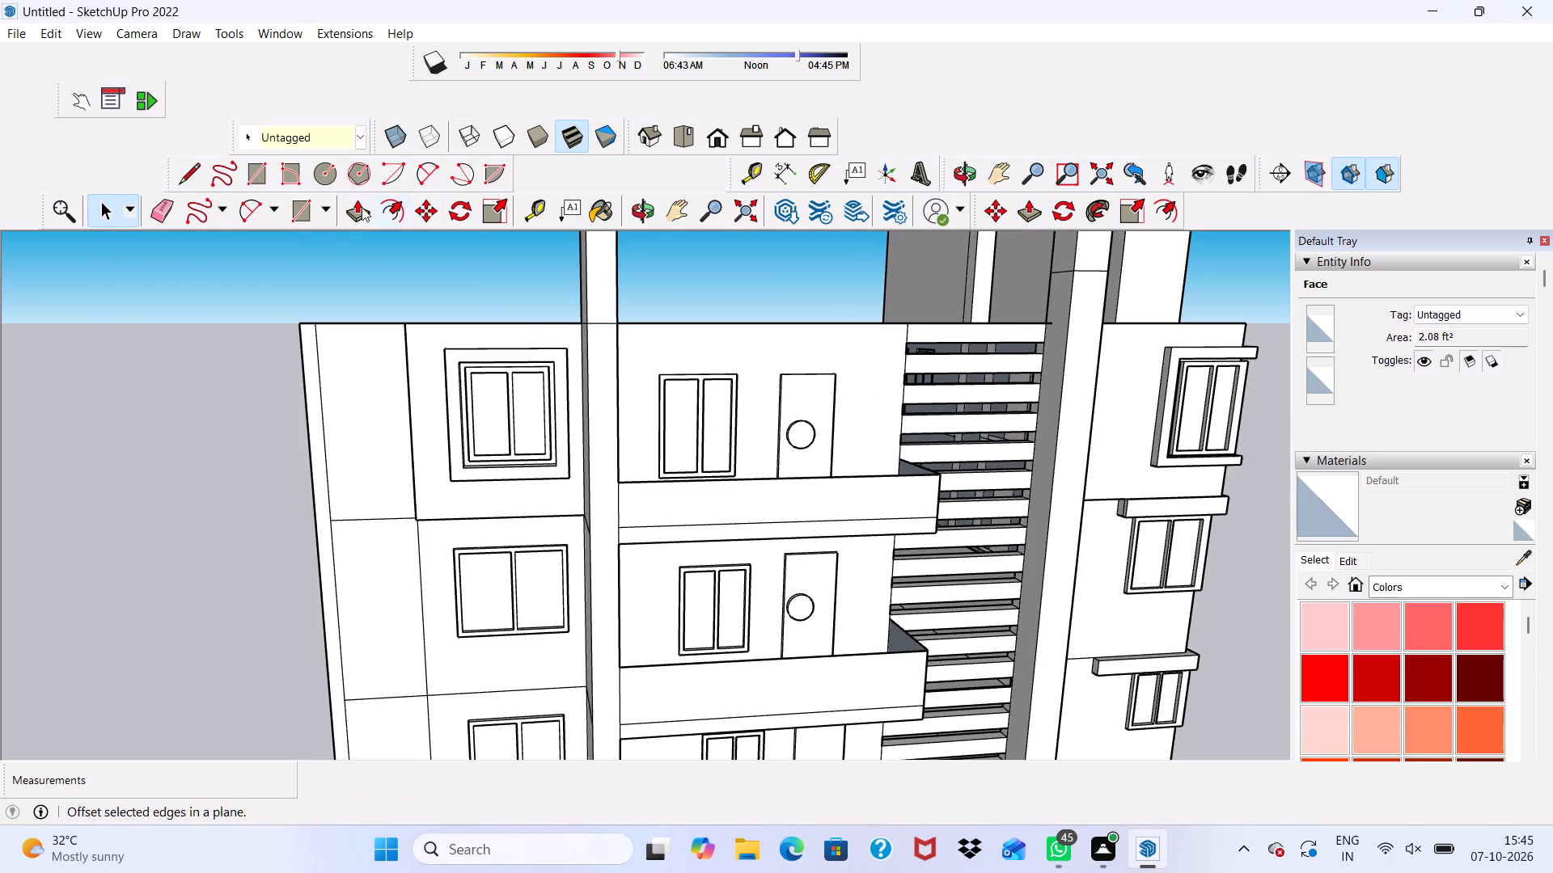
{"action": "left_click", "coordinate": [161, 208]}
{"action": "scroll", "coordinate": [466, 288], "scroll_direction": "up", "scroll_amount": 3}
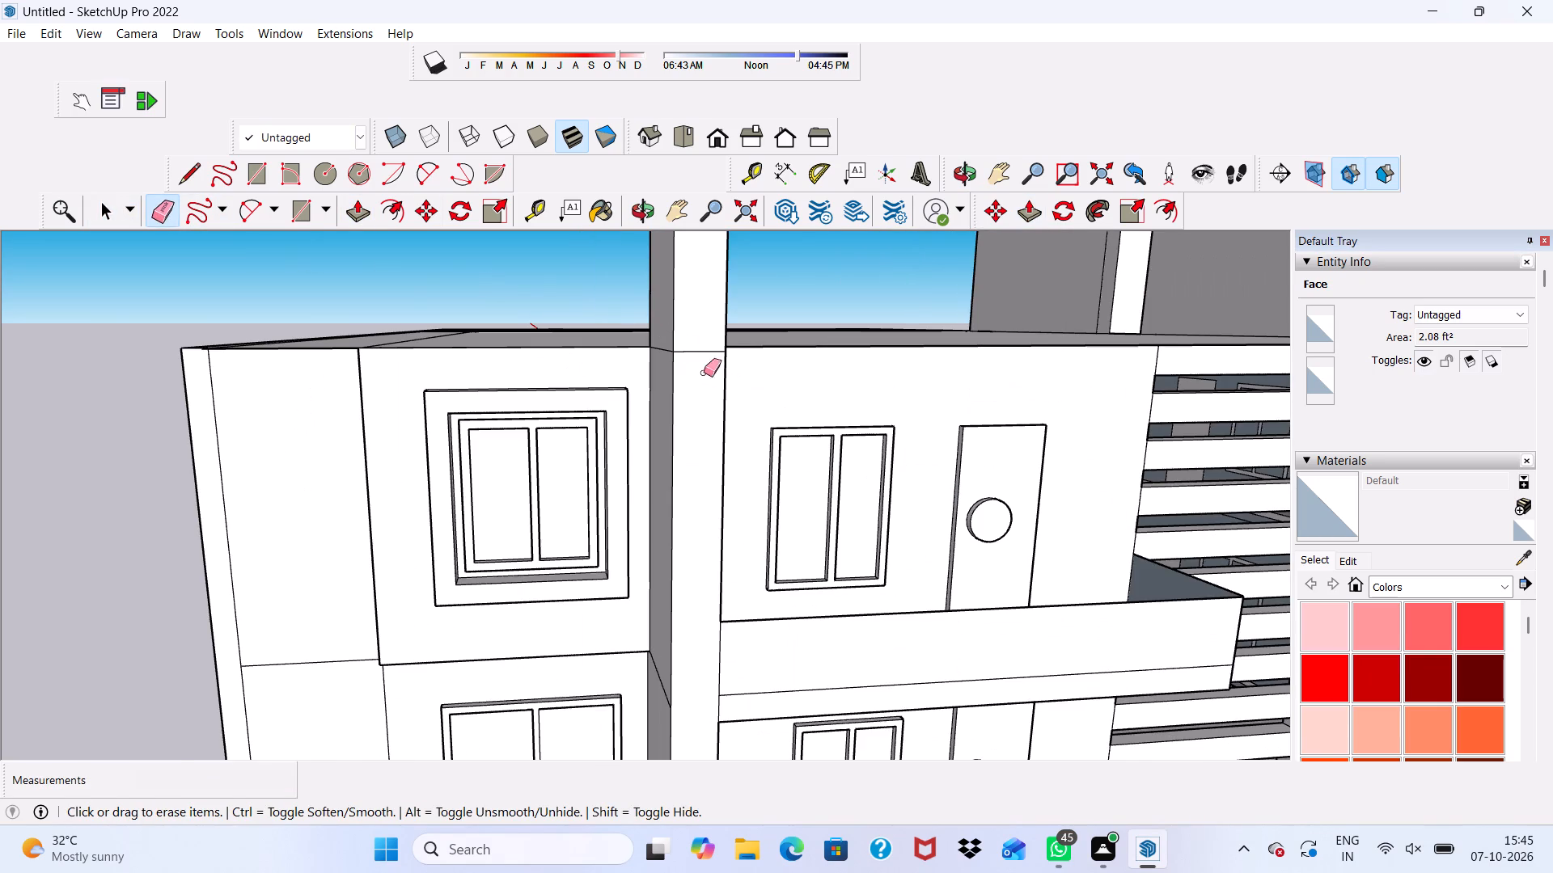
{"action": "left_click_drag", "start_coordinate": [709, 352], "coordinate": [705, 374]}
{"action": "scroll", "coordinate": [669, 352], "scroll_direction": "up", "scroll_amount": 1}
{"action": "left_click_drag", "start_coordinate": [662, 342], "coordinate": [662, 366]}
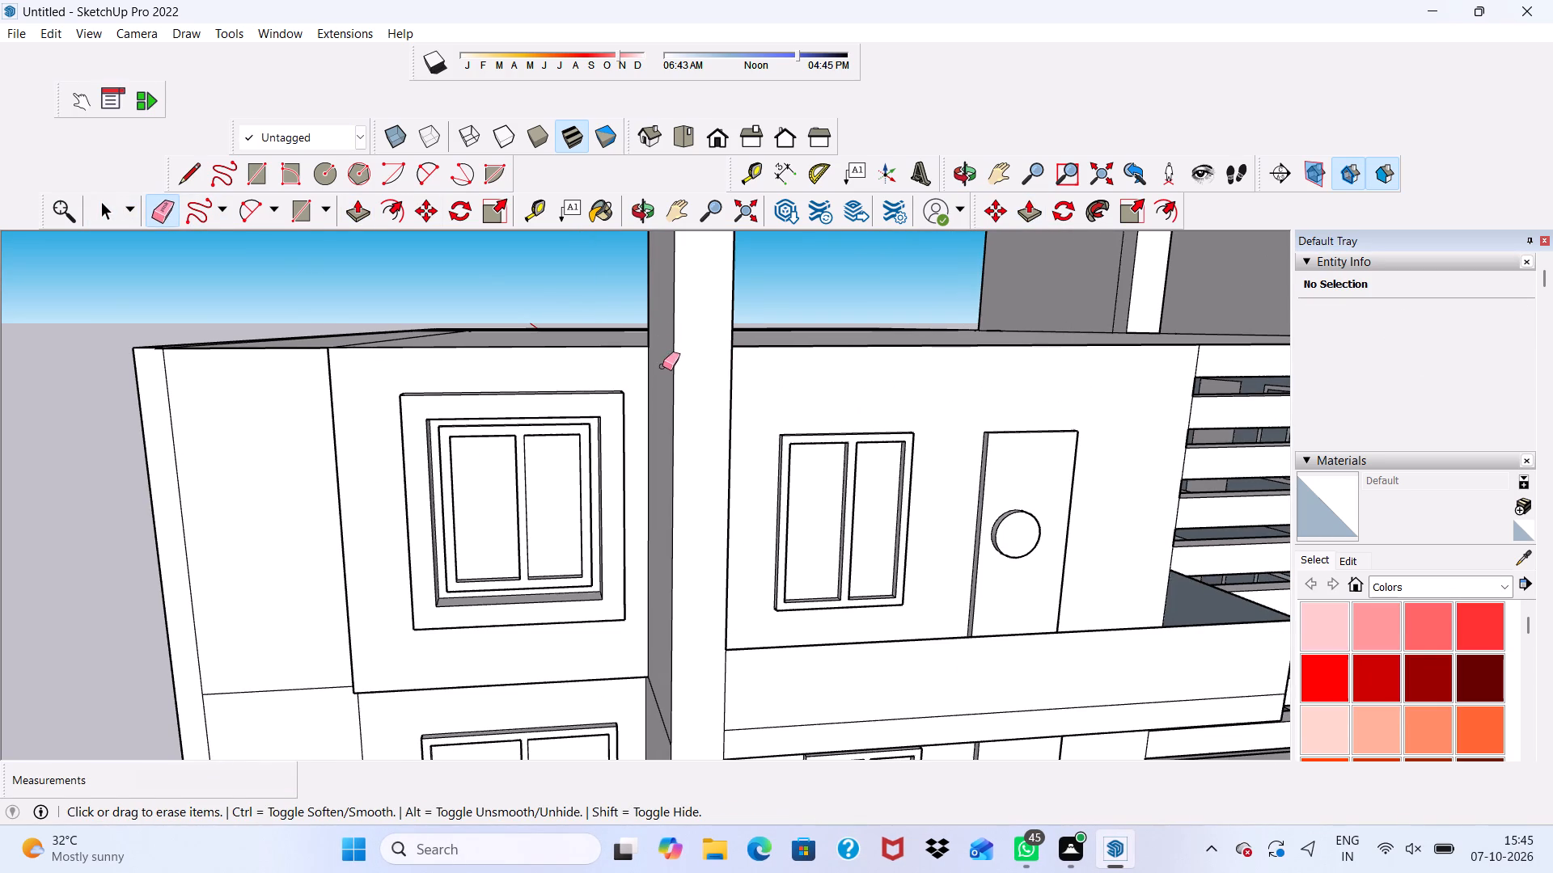
Erase the slanted seam on the second pillar's window-side face, level with the floor line below the top-storey window.
{"action": "scroll", "coordinate": [666, 375], "scroll_direction": "down", "scroll_amount": 3}
{"action": "scroll", "coordinate": [681, 477], "scroll_direction": "down", "scroll_amount": 5}
{"action": "scroll", "coordinate": [662, 625], "scroll_direction": "up", "scroll_amount": 9}
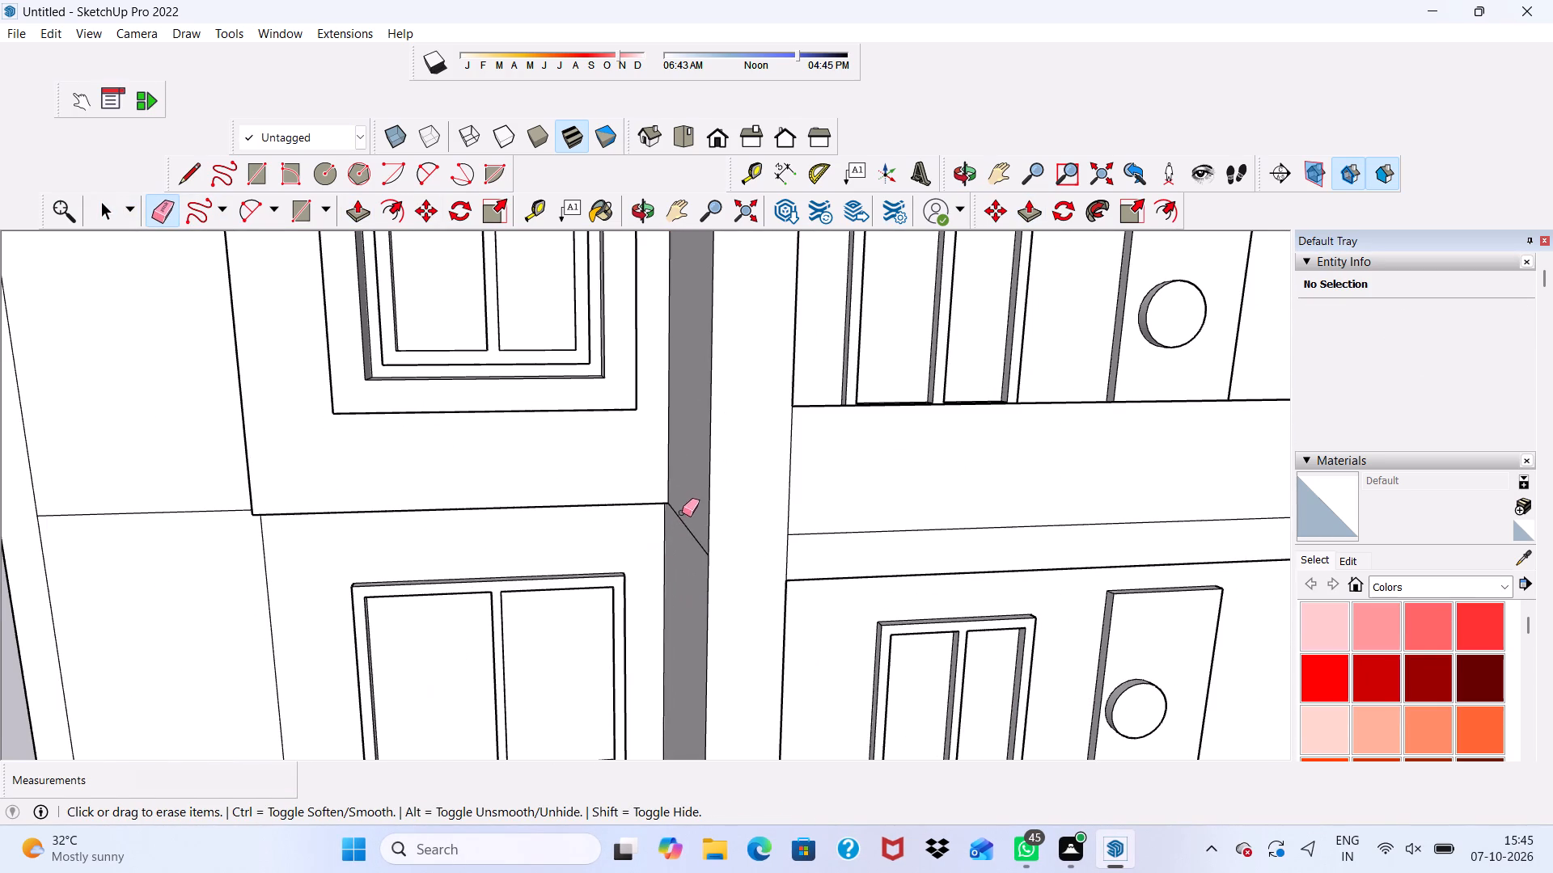
{"action": "left_click_drag", "start_coordinate": [682, 512], "coordinate": [676, 525]}
{"action": "scroll", "coordinate": [670, 526], "scroll_direction": "down", "scroll_amount": 10}
Erase the roof-level seam across the second pillar's balcony-side face.
{"action": "middle_click_drag", "start_coordinate": [706, 513], "coordinate": [452, 479]}
{"action": "scroll", "coordinate": [479, 467], "scroll_direction": "up", "scroll_amount": 1}
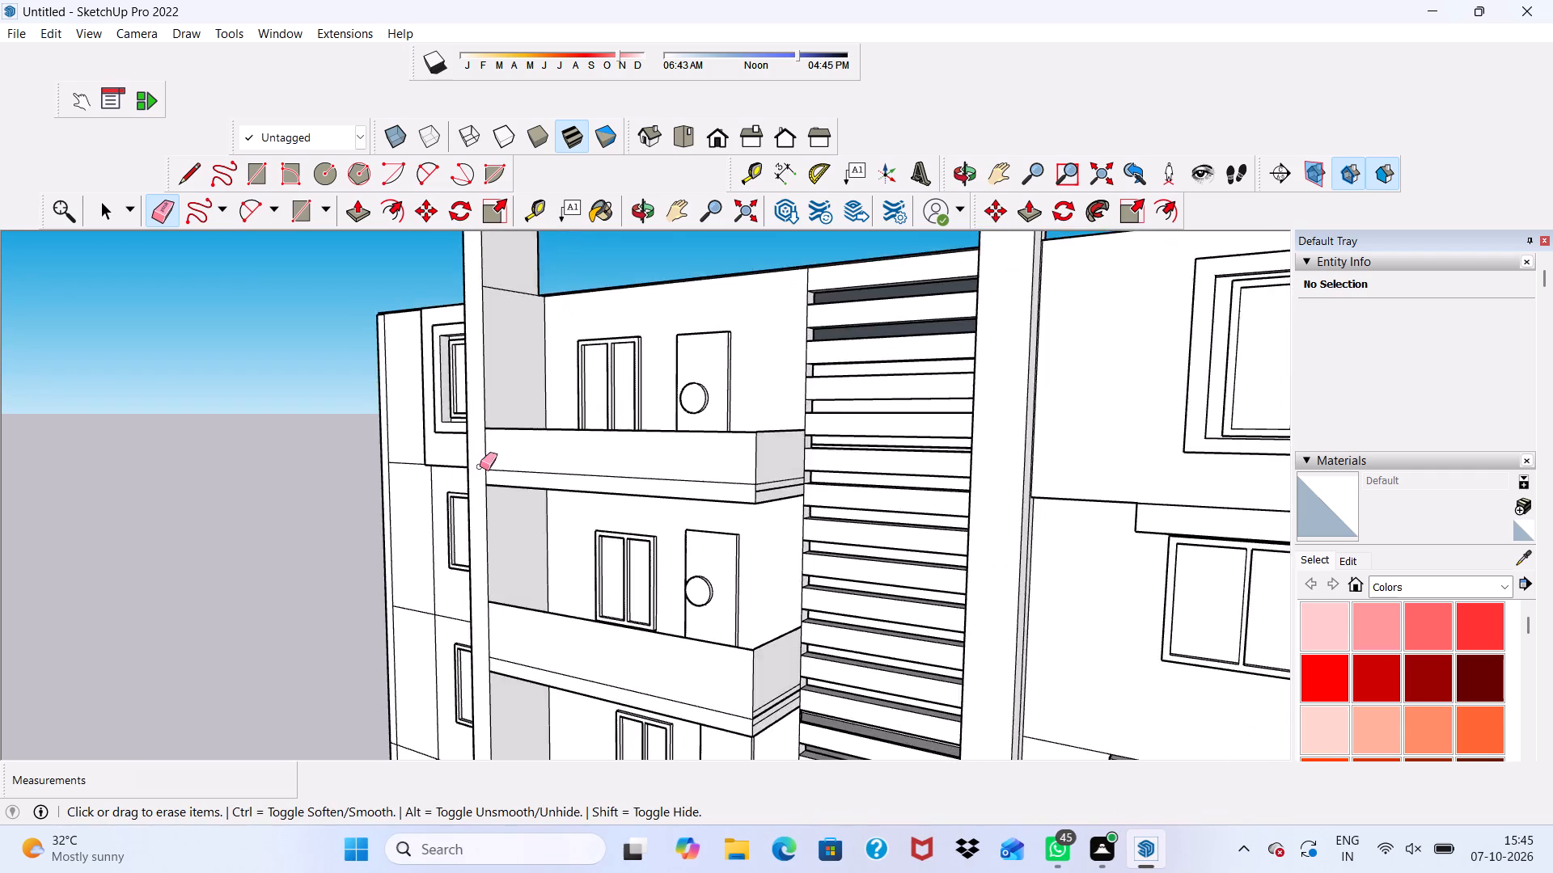
{"action": "scroll", "coordinate": [480, 466], "scroll_direction": "up", "scroll_amount": 4}
{"action": "scroll", "coordinate": [497, 467], "scroll_direction": "down", "scroll_amount": 12}
{"action": "scroll", "coordinate": [510, 331], "scroll_direction": "up", "scroll_amount": 4}
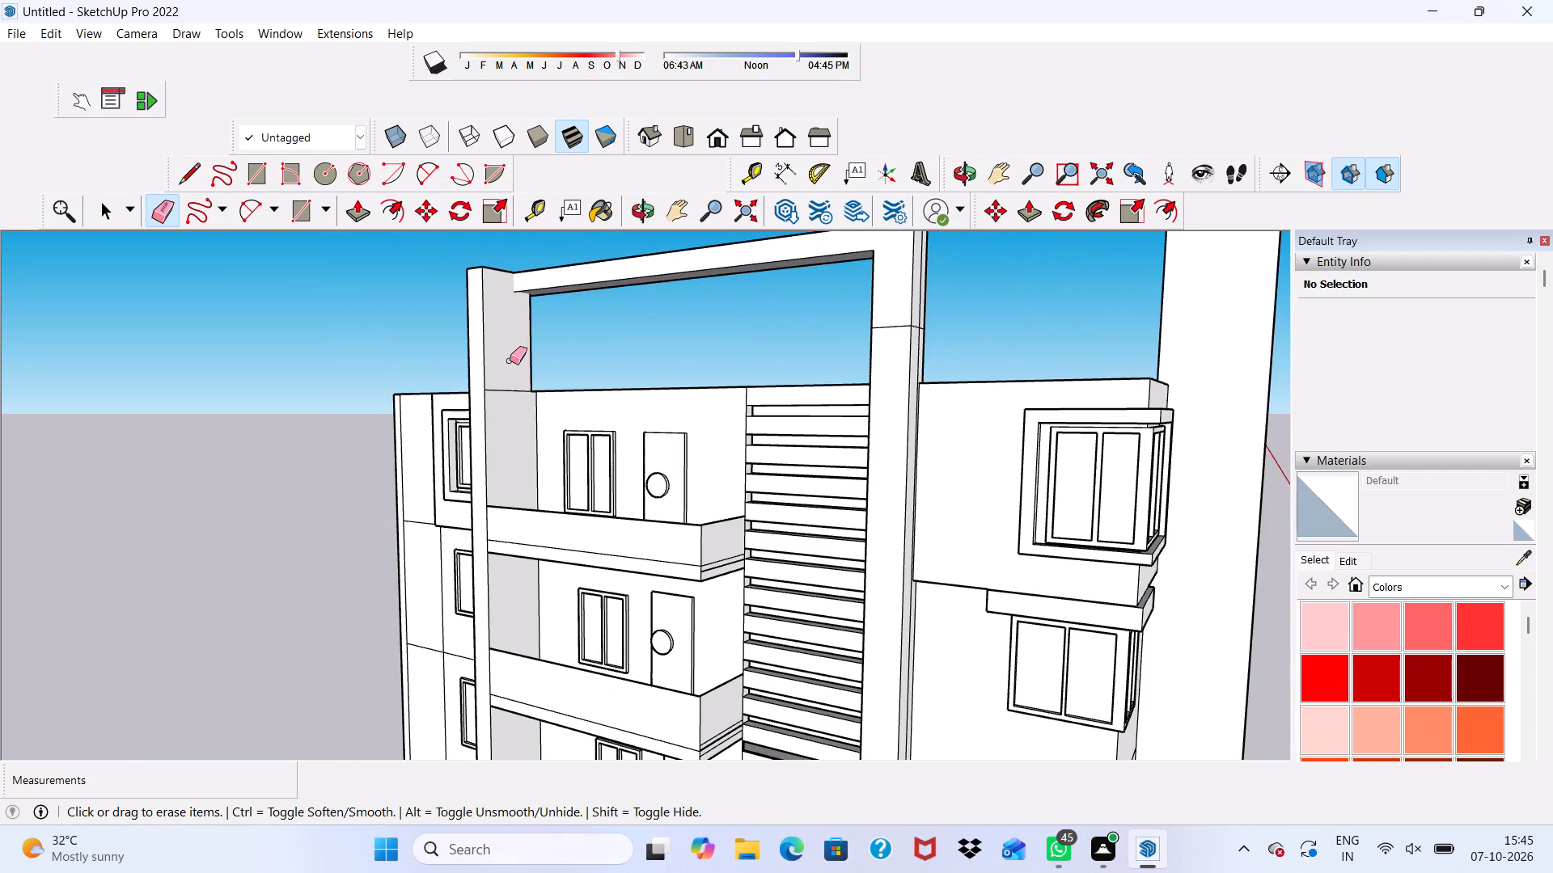
{"action": "left_click_drag", "start_coordinate": [507, 378], "coordinate": [512, 403]}
{"action": "scroll", "coordinate": [523, 390], "scroll_direction": "down", "scroll_amount": 3}
Erase the horizontal seam across the front face of the pillar beside the louvres, just above roof level.
{"action": "middle_click_drag", "start_coordinate": [531, 394], "coordinate": [647, 400]}
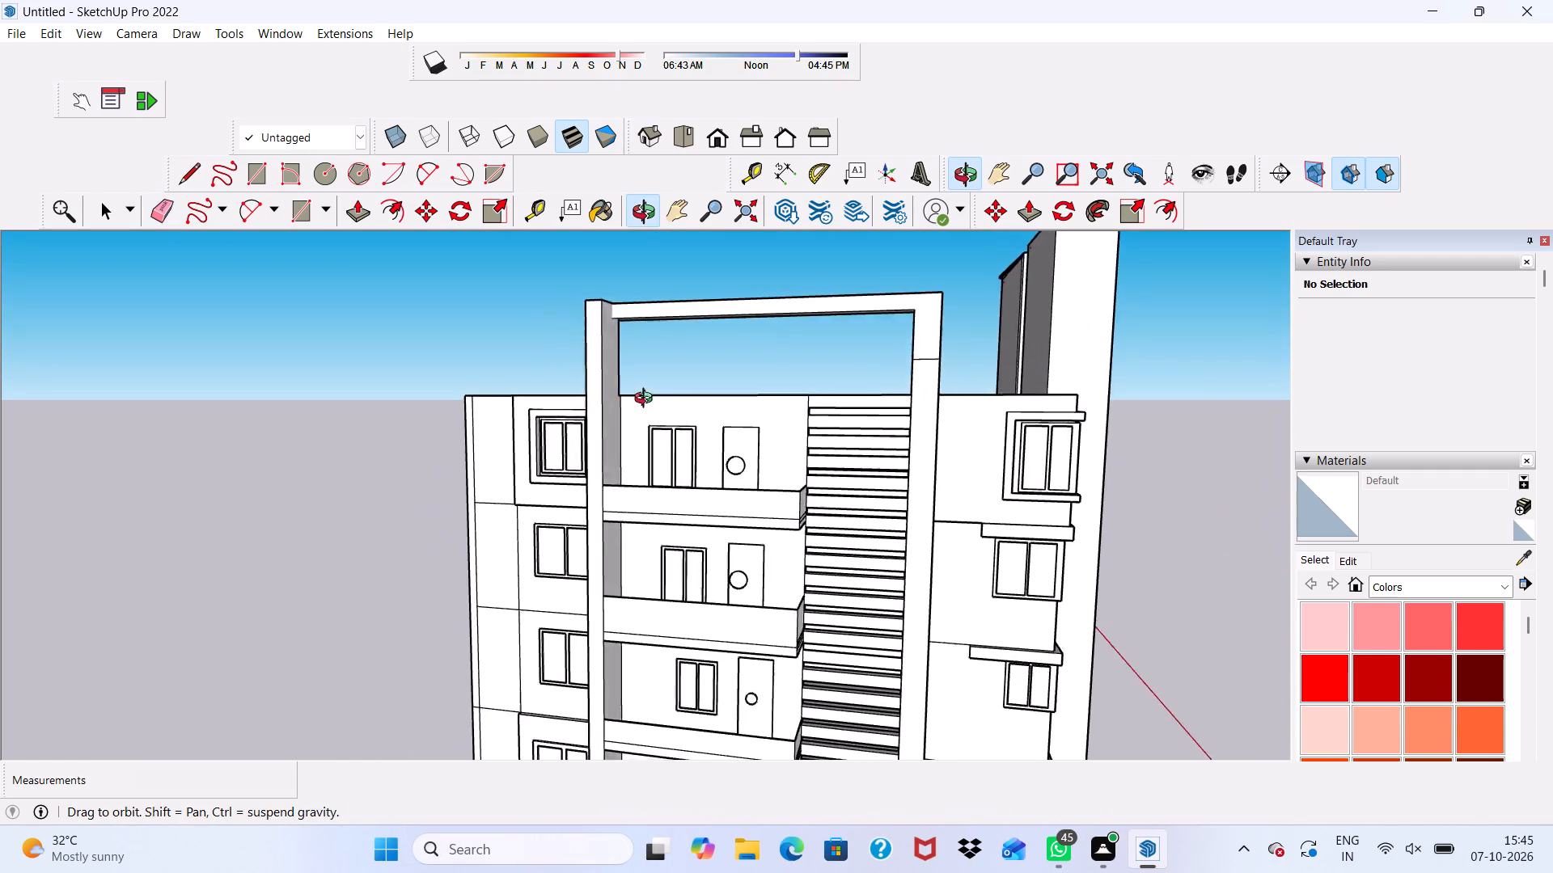
{"action": "middle_click_drag", "start_coordinate": [647, 400], "coordinate": [685, 405]}
{"action": "scroll", "coordinate": [1012, 323], "scroll_direction": "up", "scroll_amount": 9}
{"action": "scroll", "coordinate": [867, 461], "scroll_direction": "down", "scroll_amount": 4}
{"action": "left_click_drag", "start_coordinate": [861, 496], "coordinate": [861, 518]}
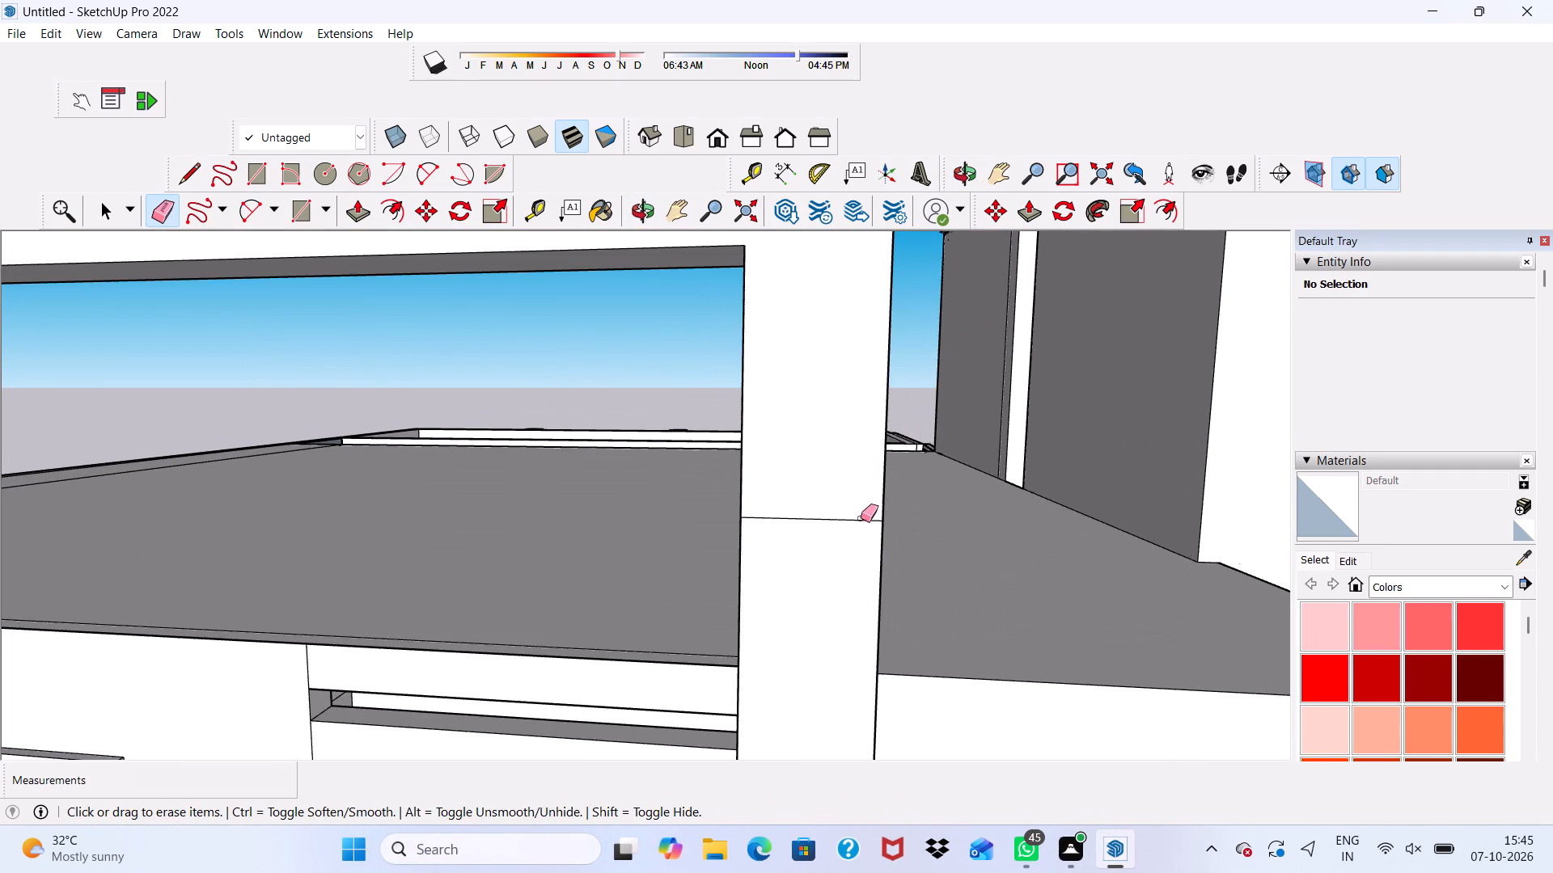
{"action": "left_click_drag", "start_coordinate": [861, 518], "coordinate": [861, 528]}
{"action": "scroll", "coordinate": [869, 501], "scroll_direction": "down", "scroll_amount": 1}
Push/Pull the second pillar's front face inward until it is flush with the front of the horizontal beam.
{"action": "middle_click_drag", "start_coordinate": [869, 501], "coordinate": [954, 498]}
{"action": "scroll", "coordinate": [900, 450], "scroll_direction": "down", "scroll_amount": 9}
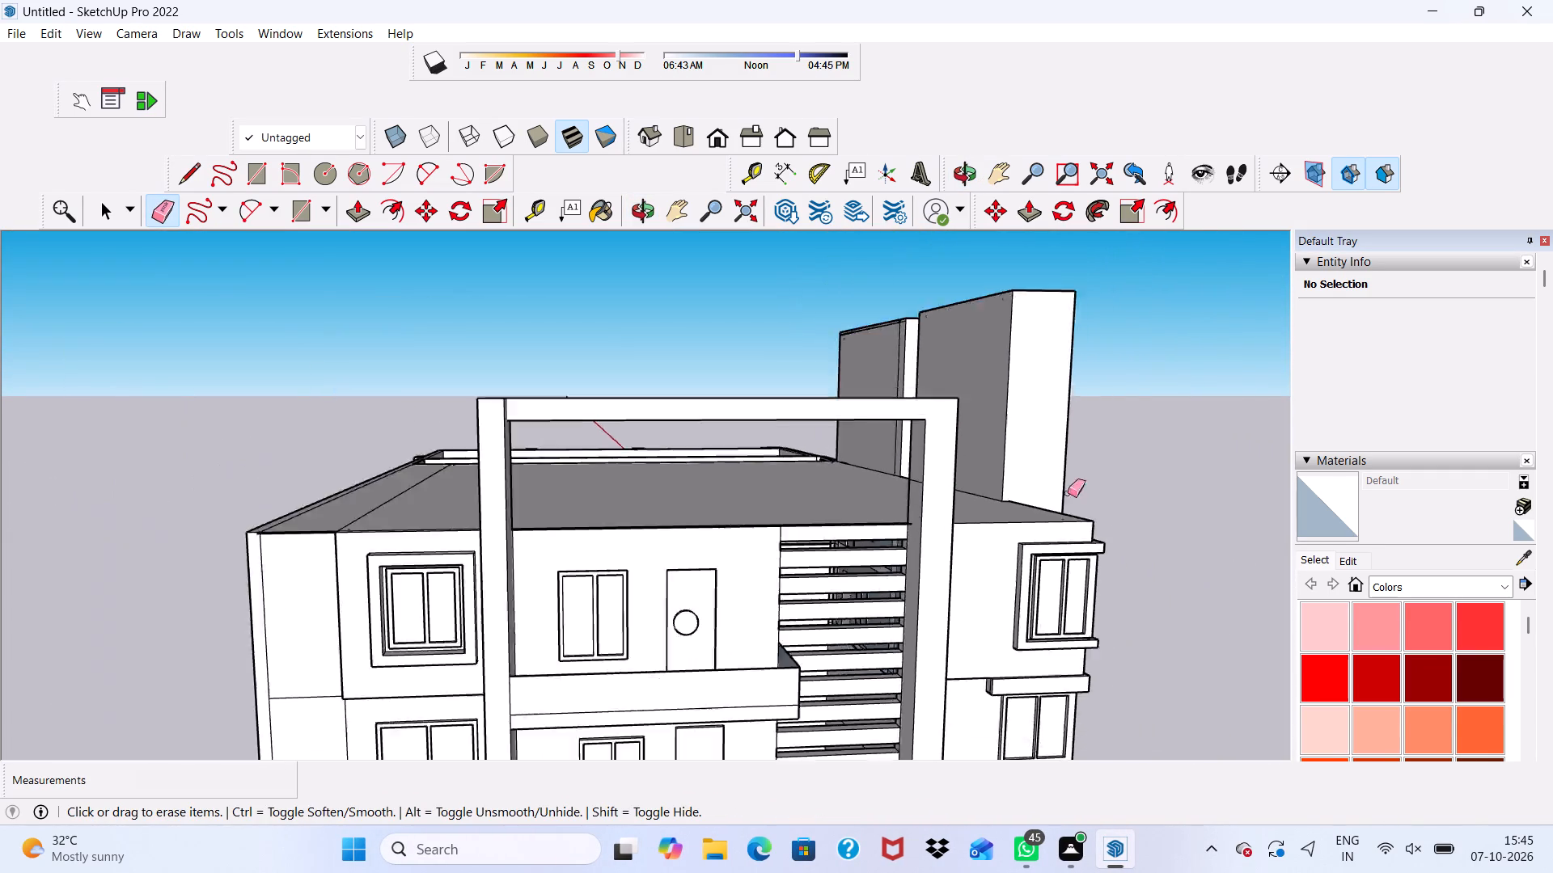
{"action": "scroll", "coordinate": [1068, 493], "scroll_direction": "down", "scroll_amount": 5}
{"action": "scroll", "coordinate": [646, 407], "scroll_direction": "up", "scroll_amount": 3}
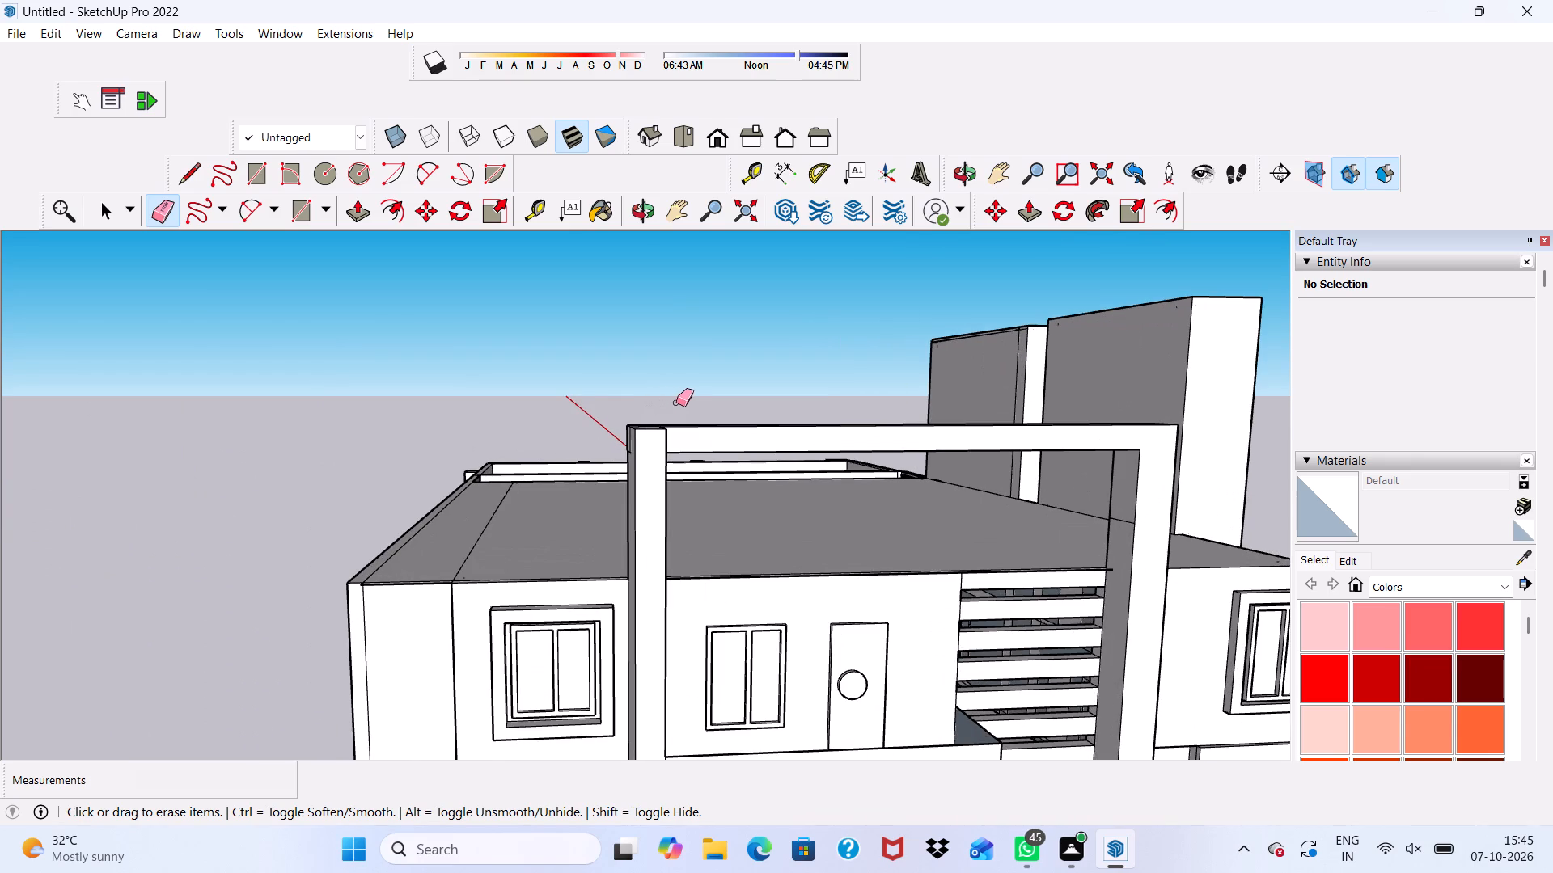
{"action": "scroll", "coordinate": [686, 410], "scroll_direction": "down", "scroll_amount": 1}
{"action": "middle_click_drag", "start_coordinate": [671, 431], "coordinate": [626, 469]}
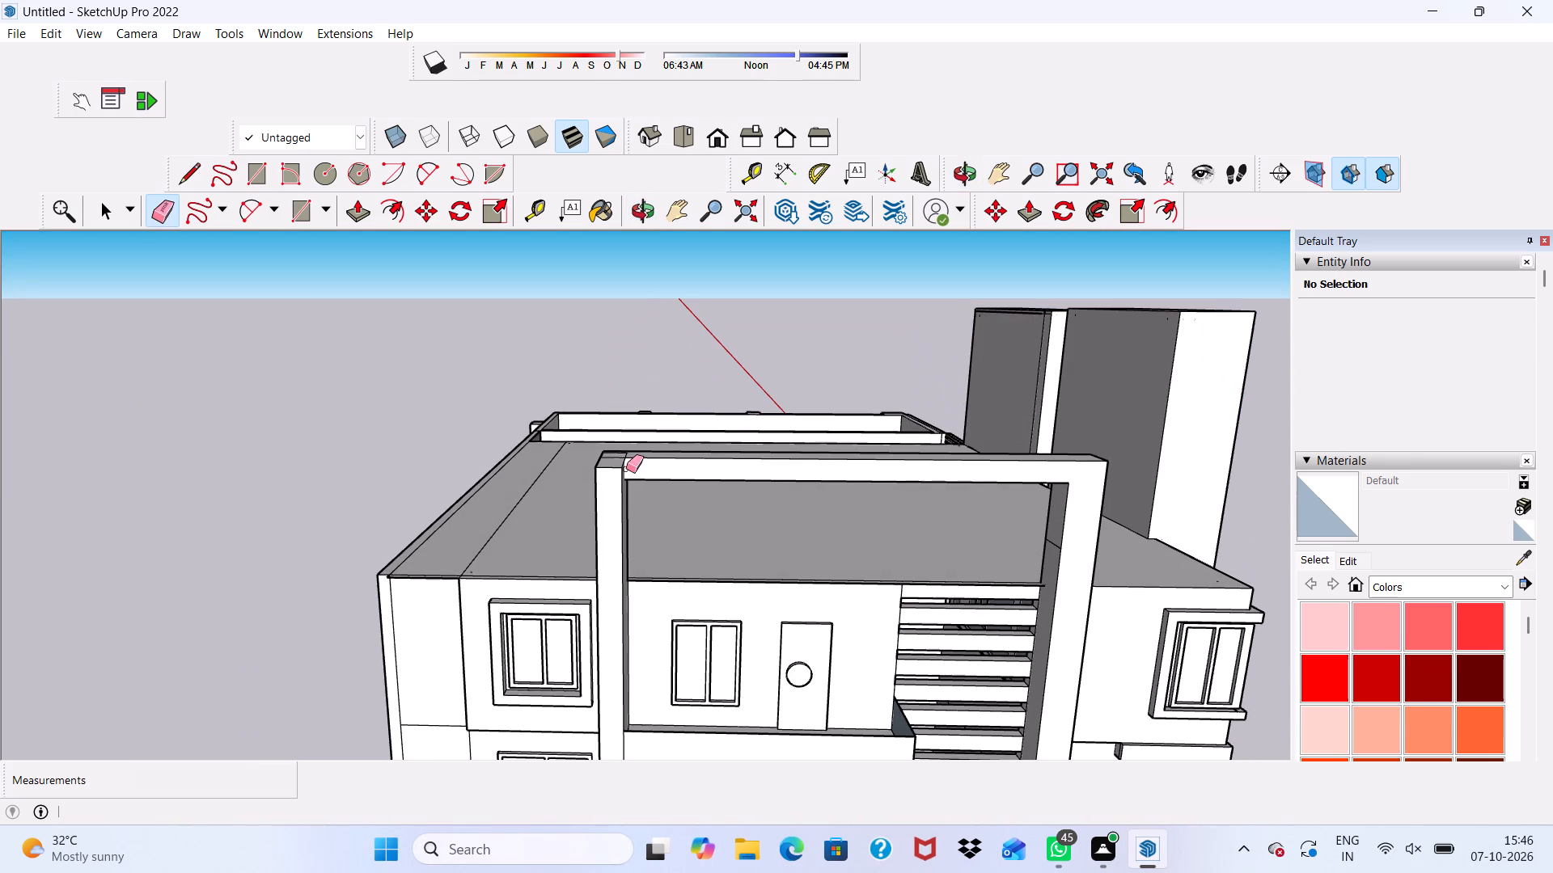
{"action": "scroll", "coordinate": [656, 462], "scroll_direction": "up", "scroll_amount": 1}
{"action": "key", "text": "space"}
{"action": "scroll", "coordinate": [638, 529], "scroll_direction": "up", "scroll_amount": 4}
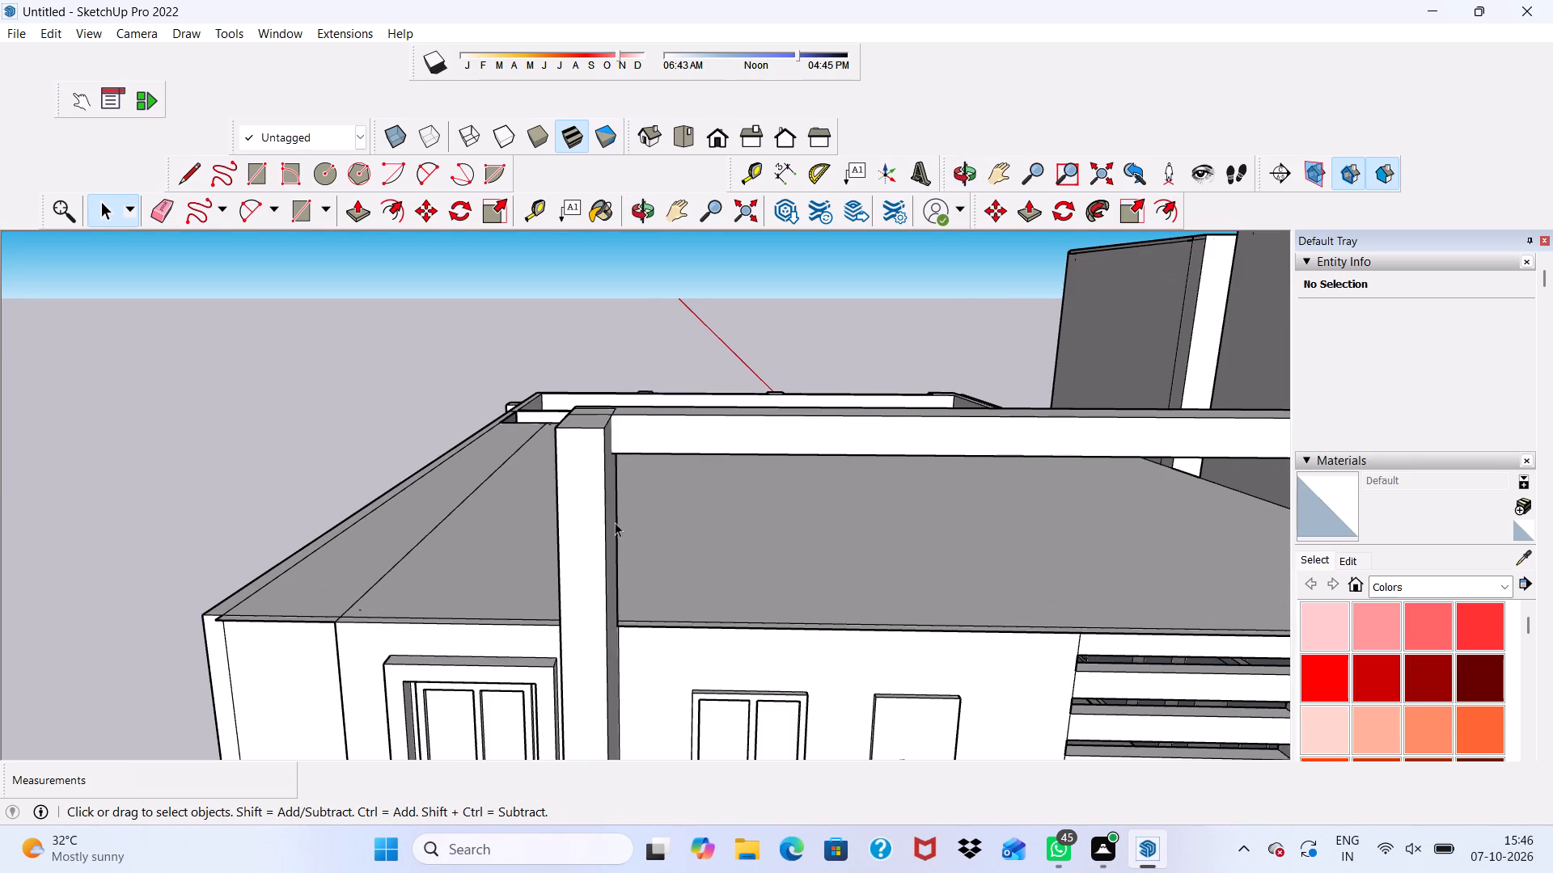
{"action": "left_click", "coordinate": [574, 502]}
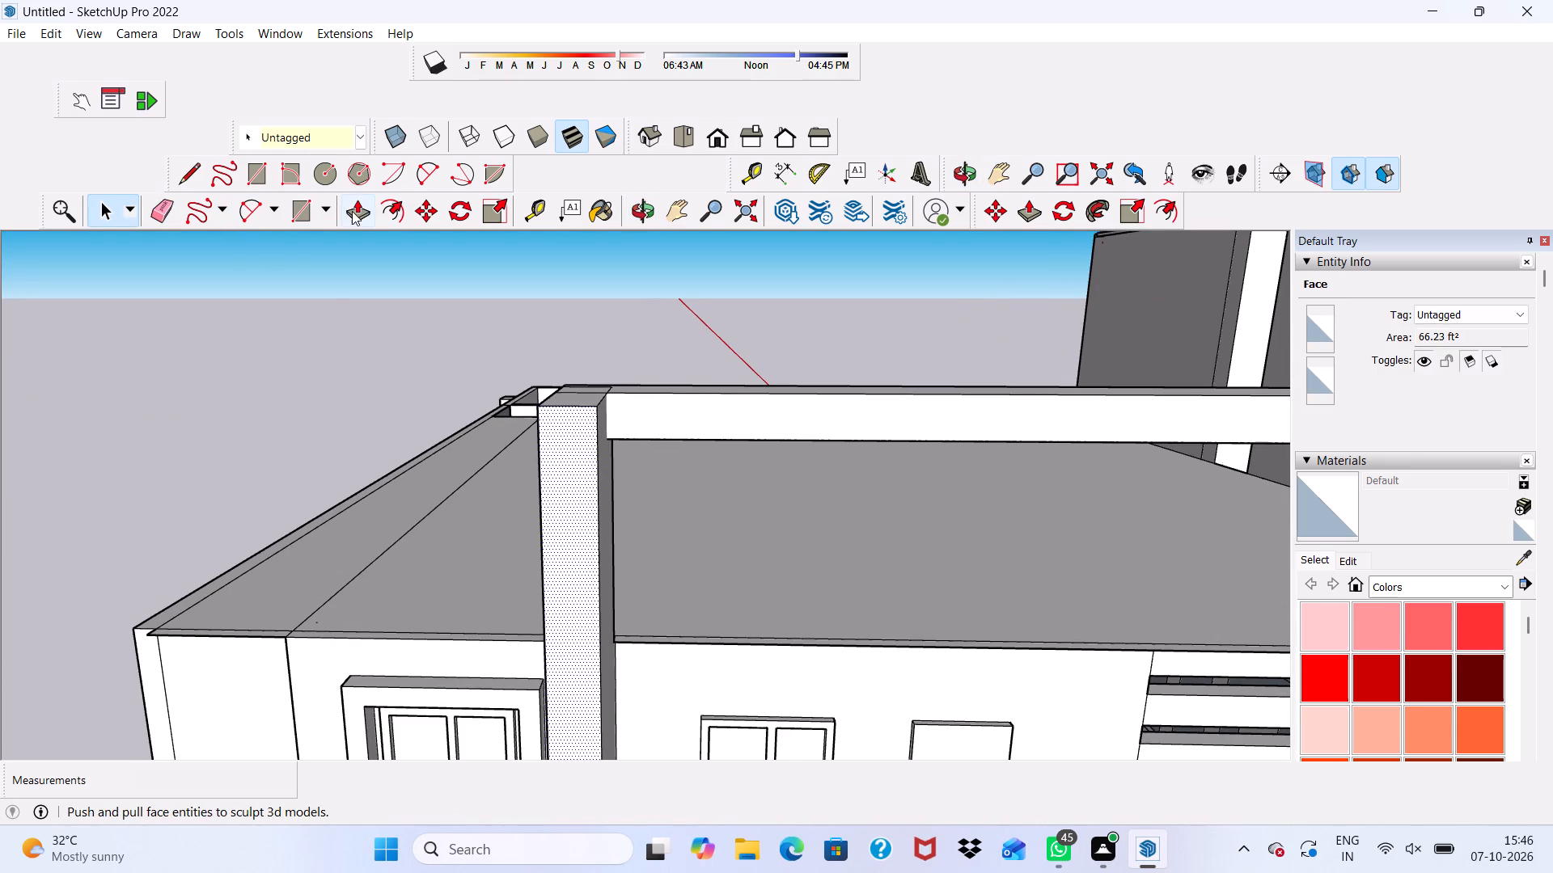
{"action": "left_click", "coordinate": [352, 211]}
{"action": "left_click_drag", "start_coordinate": [573, 462], "coordinate": [584, 449]}
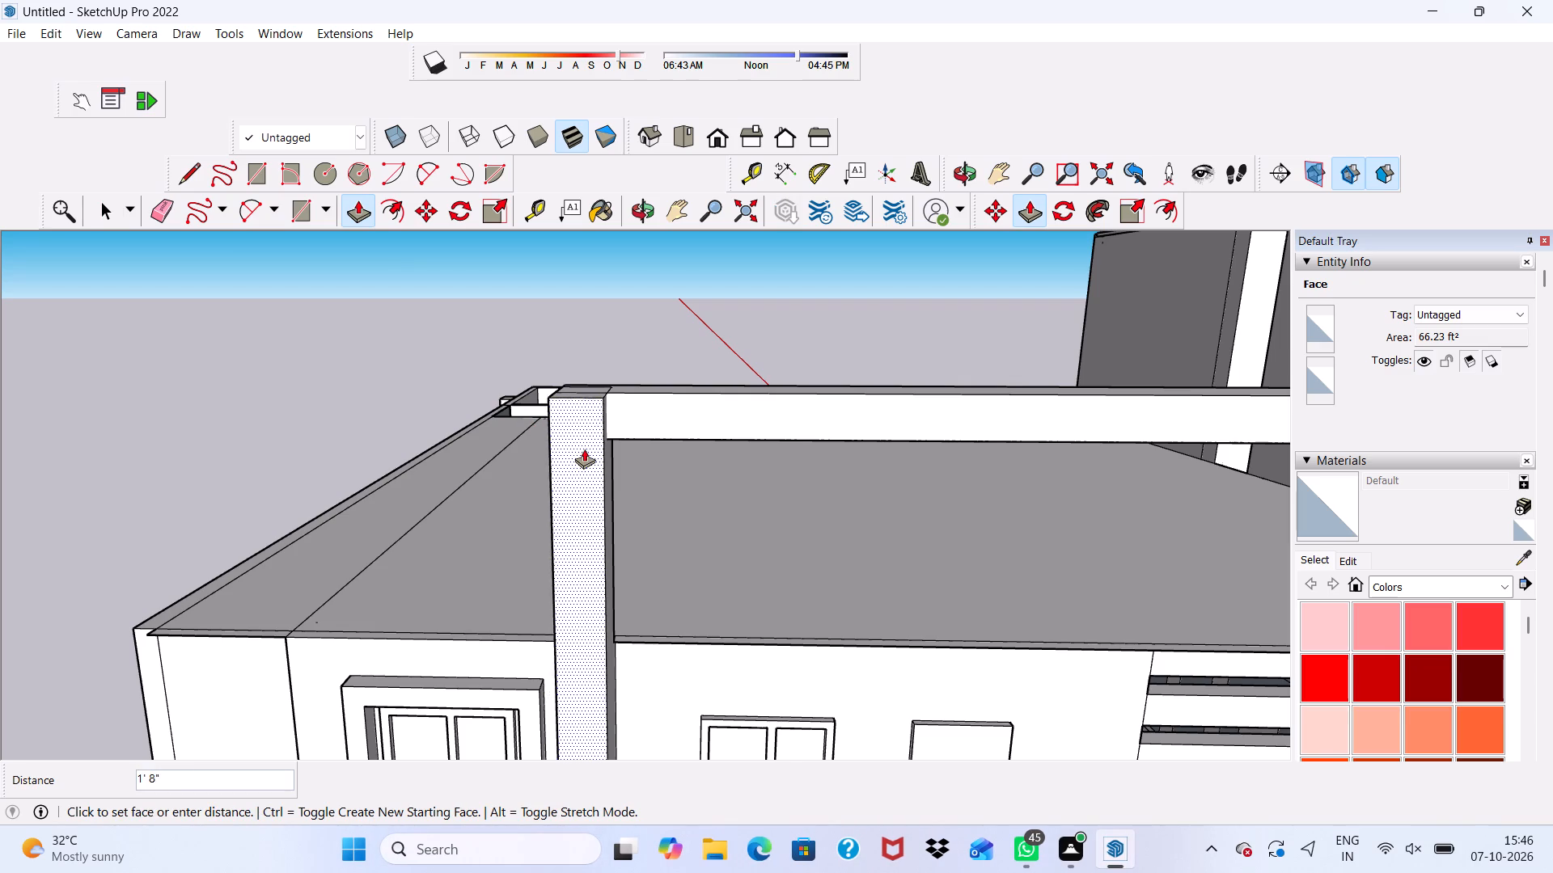
{"action": "left_click_drag", "start_coordinate": [584, 449], "coordinate": [590, 444]}
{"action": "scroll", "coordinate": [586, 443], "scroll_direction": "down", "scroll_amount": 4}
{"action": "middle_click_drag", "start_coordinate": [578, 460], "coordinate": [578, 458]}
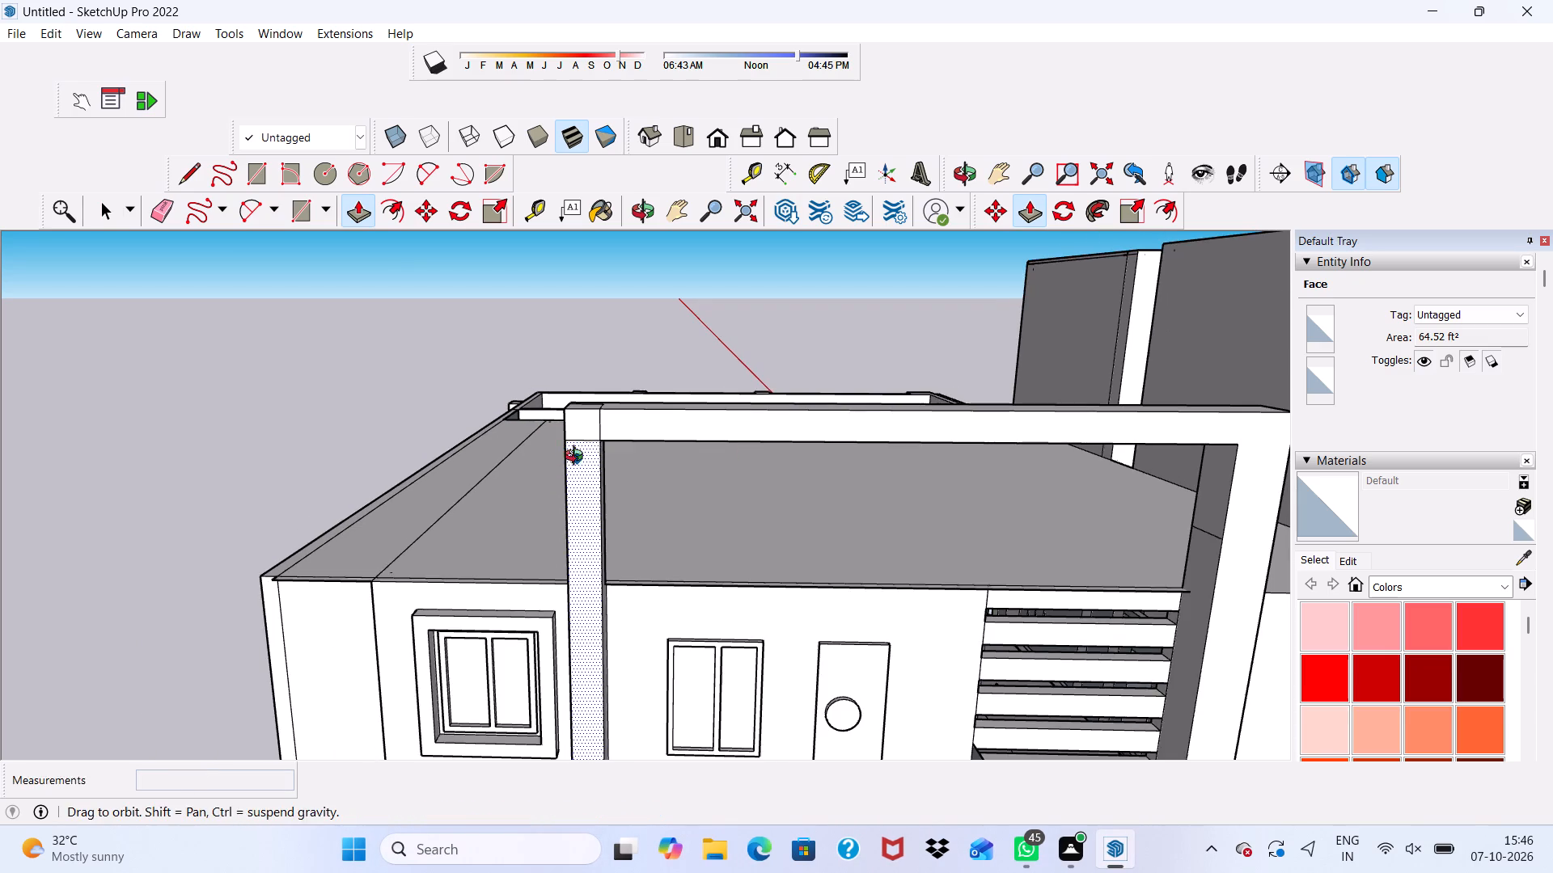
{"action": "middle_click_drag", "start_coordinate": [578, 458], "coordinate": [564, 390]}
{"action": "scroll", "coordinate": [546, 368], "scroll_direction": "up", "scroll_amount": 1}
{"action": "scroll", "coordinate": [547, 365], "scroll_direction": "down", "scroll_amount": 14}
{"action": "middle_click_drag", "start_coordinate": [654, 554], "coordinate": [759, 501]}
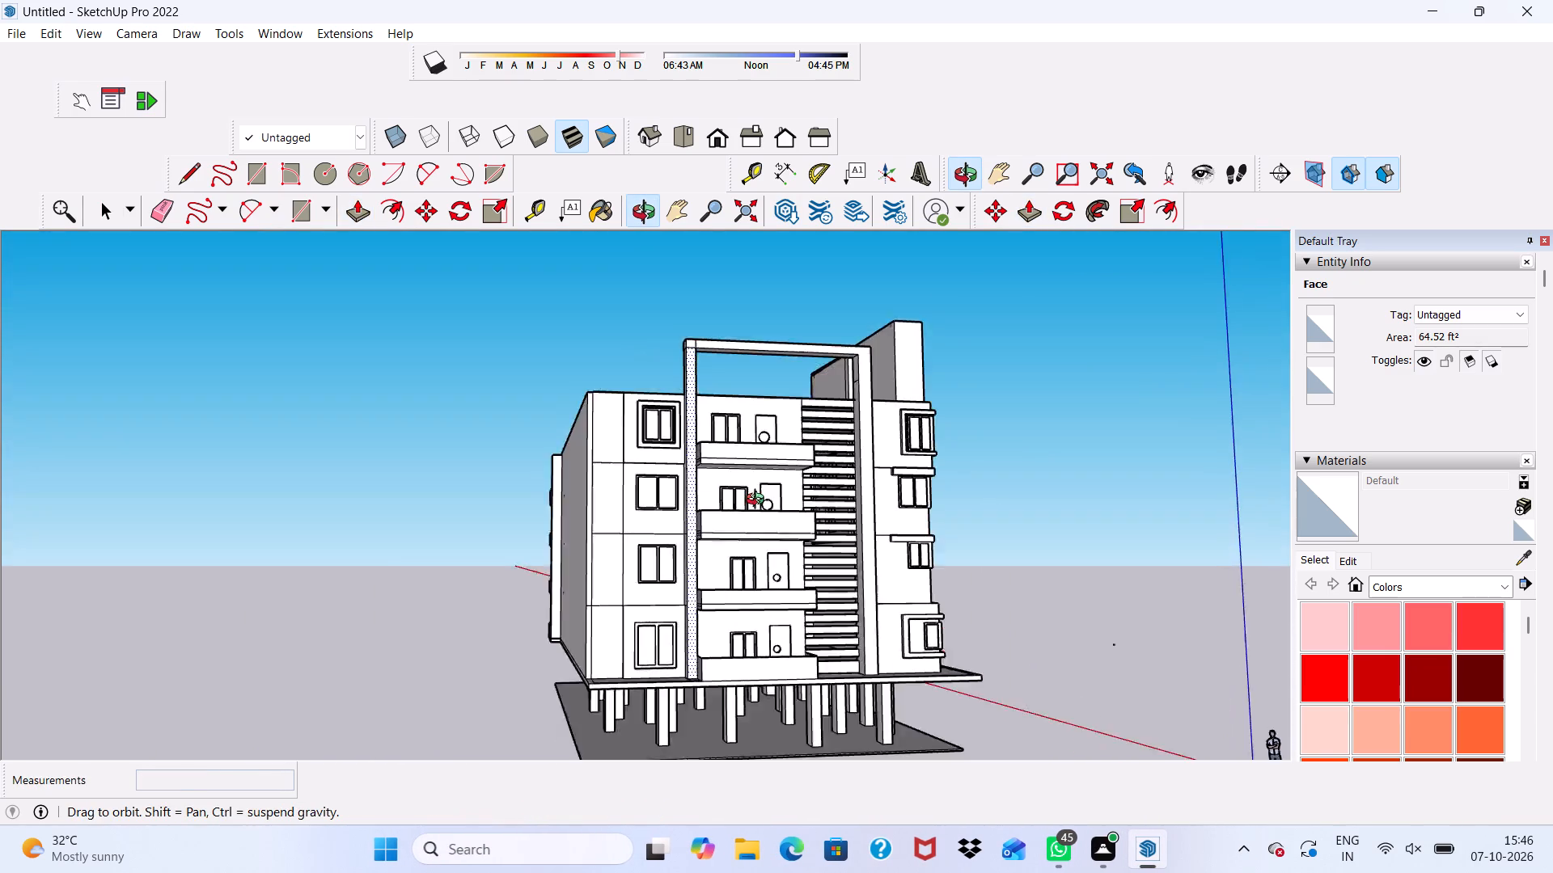
Undo the inward Push/Pull of the second pillar's front face.
{"action": "middle_click_drag", "start_coordinate": [759, 501], "coordinate": [789, 470]}
{"action": "scroll", "coordinate": [779, 636], "scroll_direction": "up", "scroll_amount": 5}
{"action": "scroll", "coordinate": [723, 516], "scroll_direction": "up", "scroll_amount": 5}
{"action": "scroll", "coordinate": [723, 515], "scroll_direction": "down", "scroll_amount": 9}
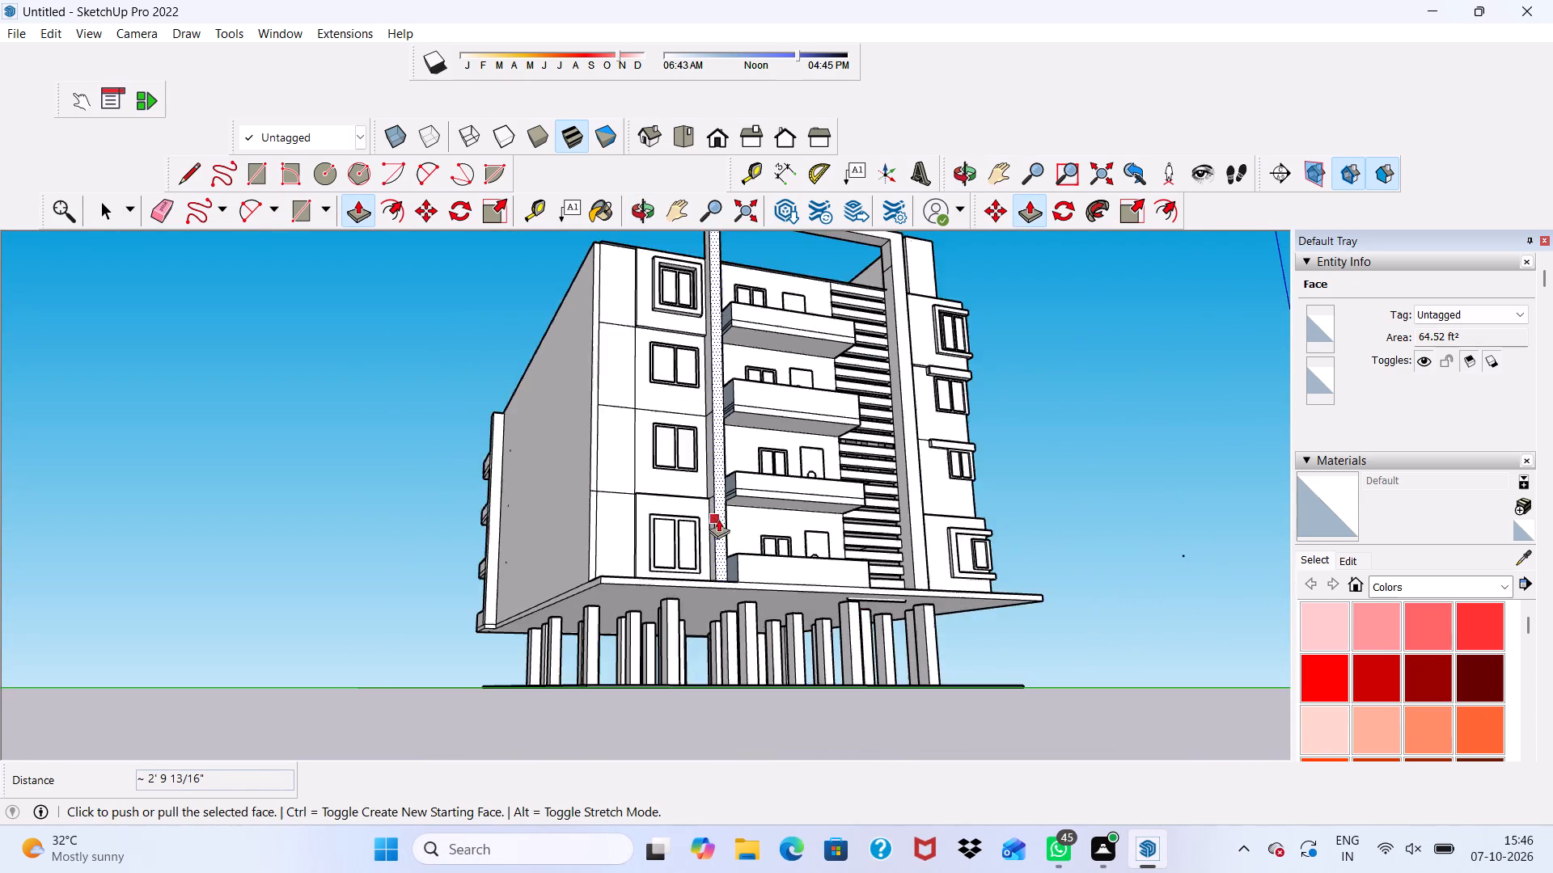
{"action": "middle_click_drag", "start_coordinate": [718, 519], "coordinate": [624, 632]}
{"action": "scroll", "coordinate": [626, 609], "scroll_direction": "down", "scroll_amount": 3}
{"action": "scroll", "coordinate": [628, 629], "scroll_direction": "up", "scroll_amount": 9}
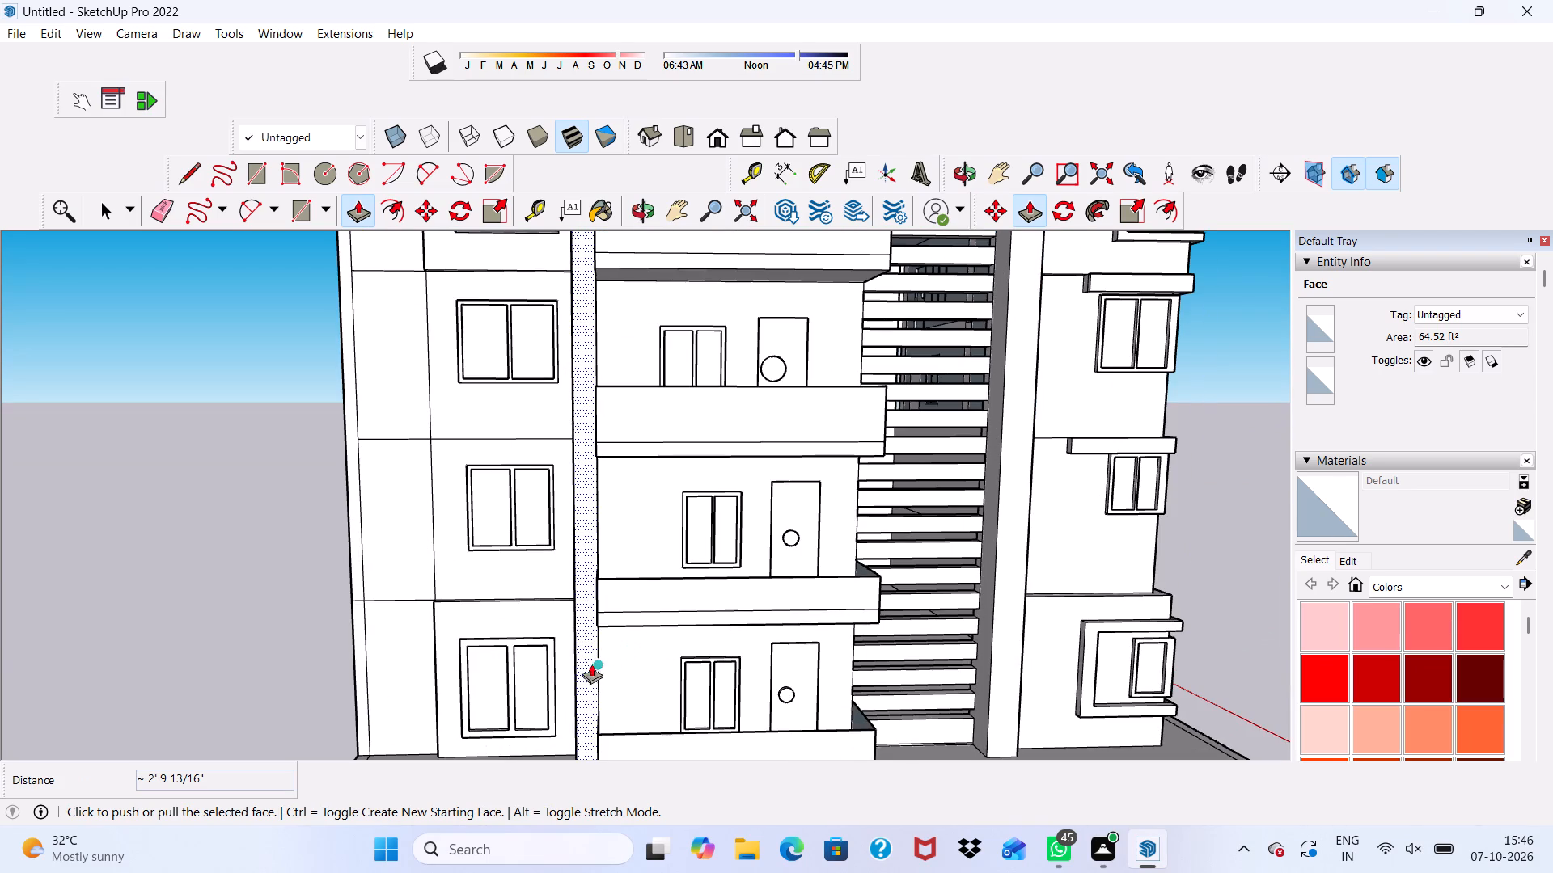
{"action": "left_click", "coordinate": [585, 645]}
{"action": "scroll", "coordinate": [555, 636], "scroll_direction": "down", "scroll_amount": 5}
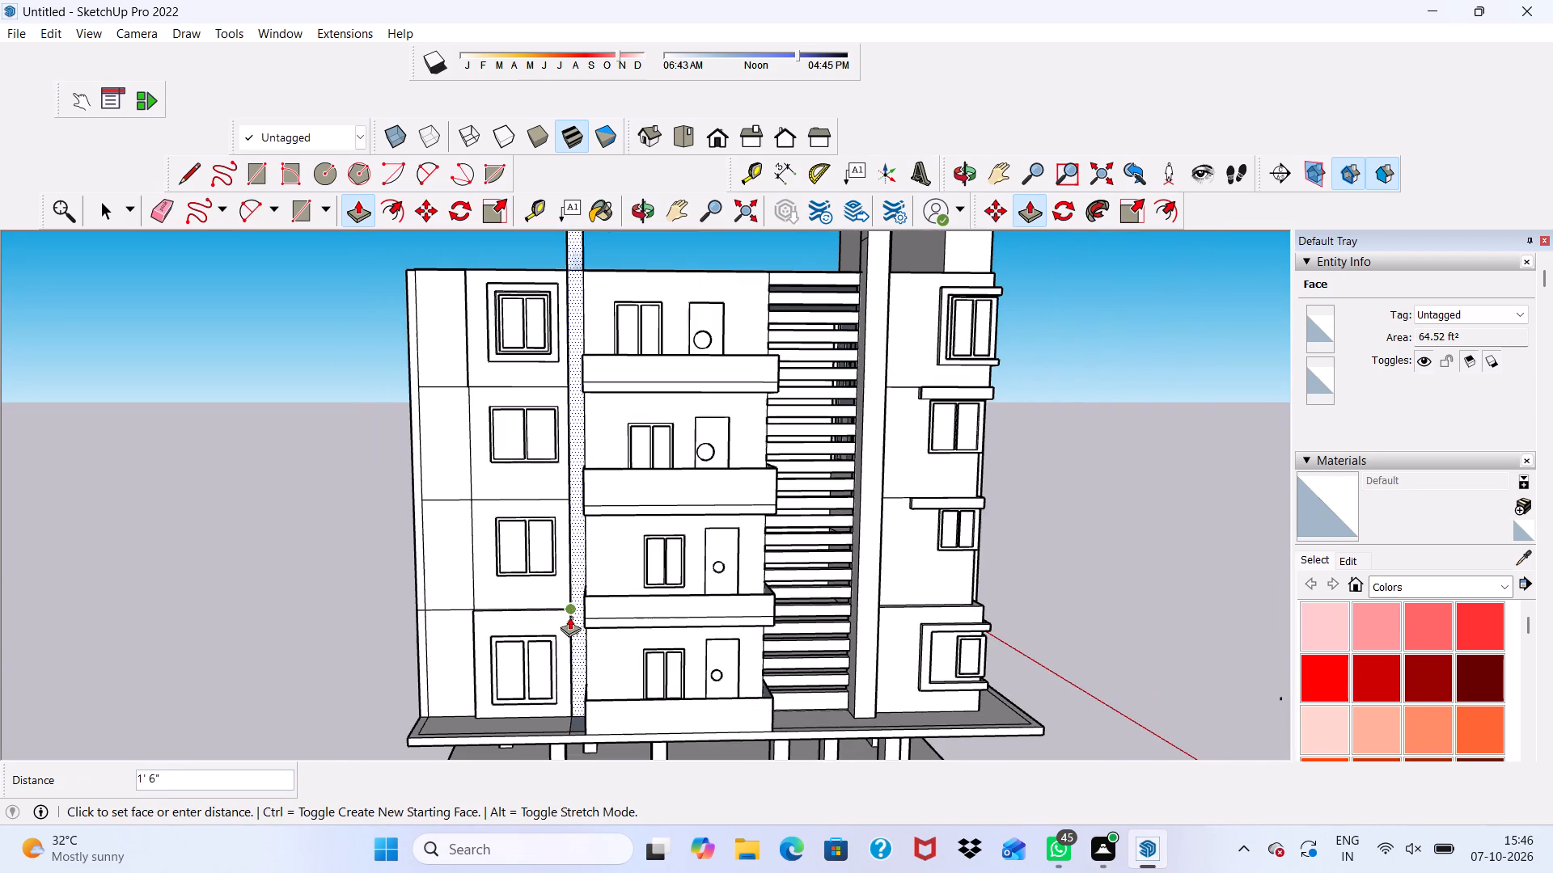
{"action": "key", "text": "ctrl+z"}
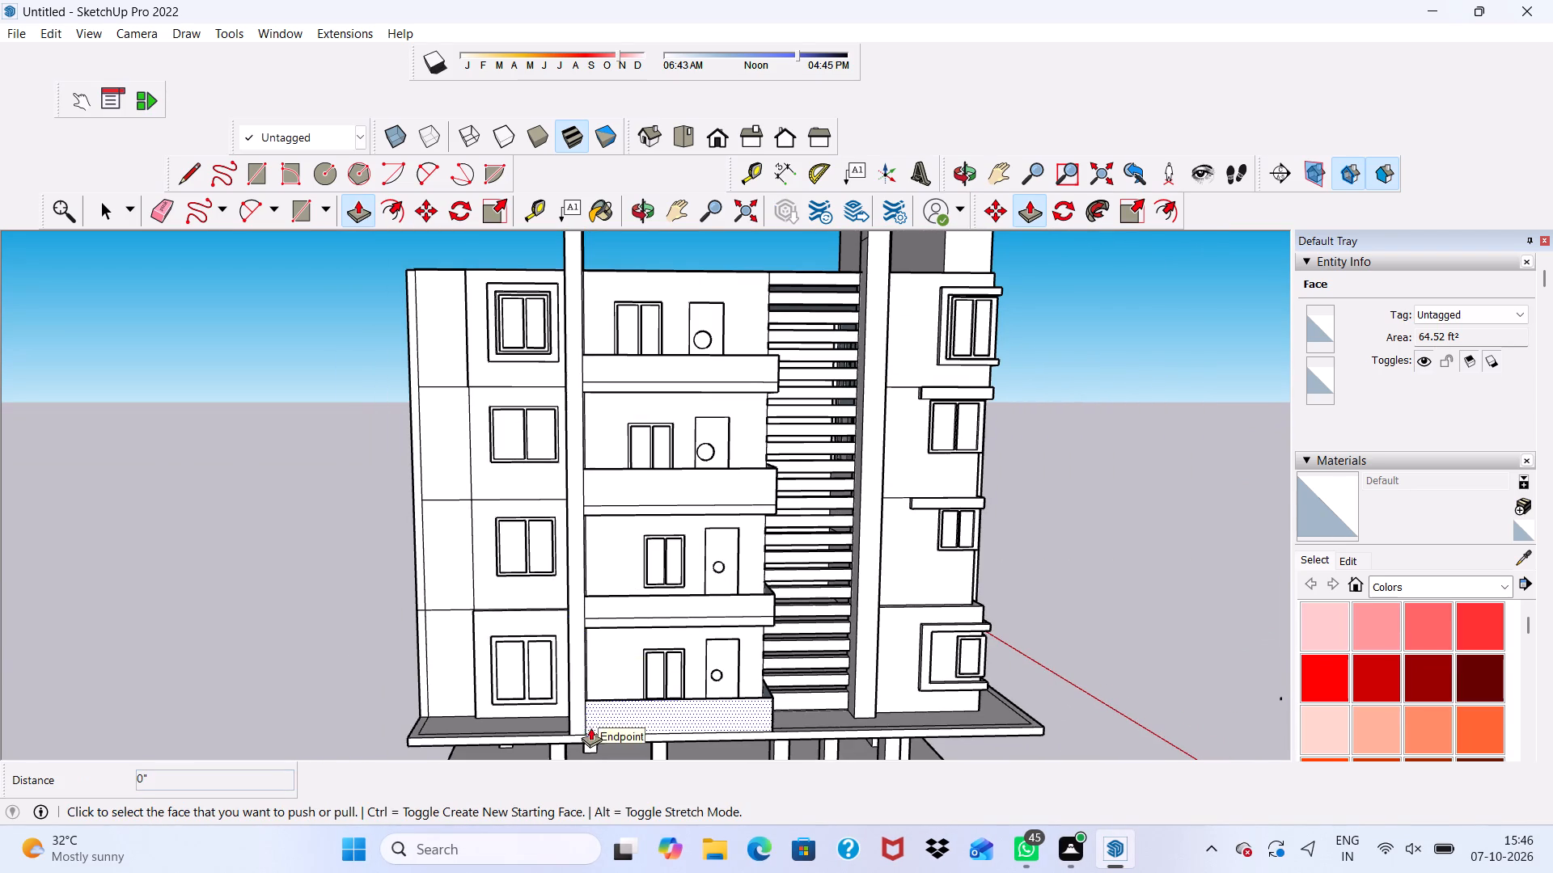
Push/Pull the joined front face of the beam and louvre-side pillar outward about 2' 9 13/16", flush with the second pillar's front.
{"action": "scroll", "coordinate": [590, 589], "scroll_direction": "down", "scroll_amount": 6}
{"action": "middle_click_drag", "start_coordinate": [586, 587], "coordinate": [524, 622]}
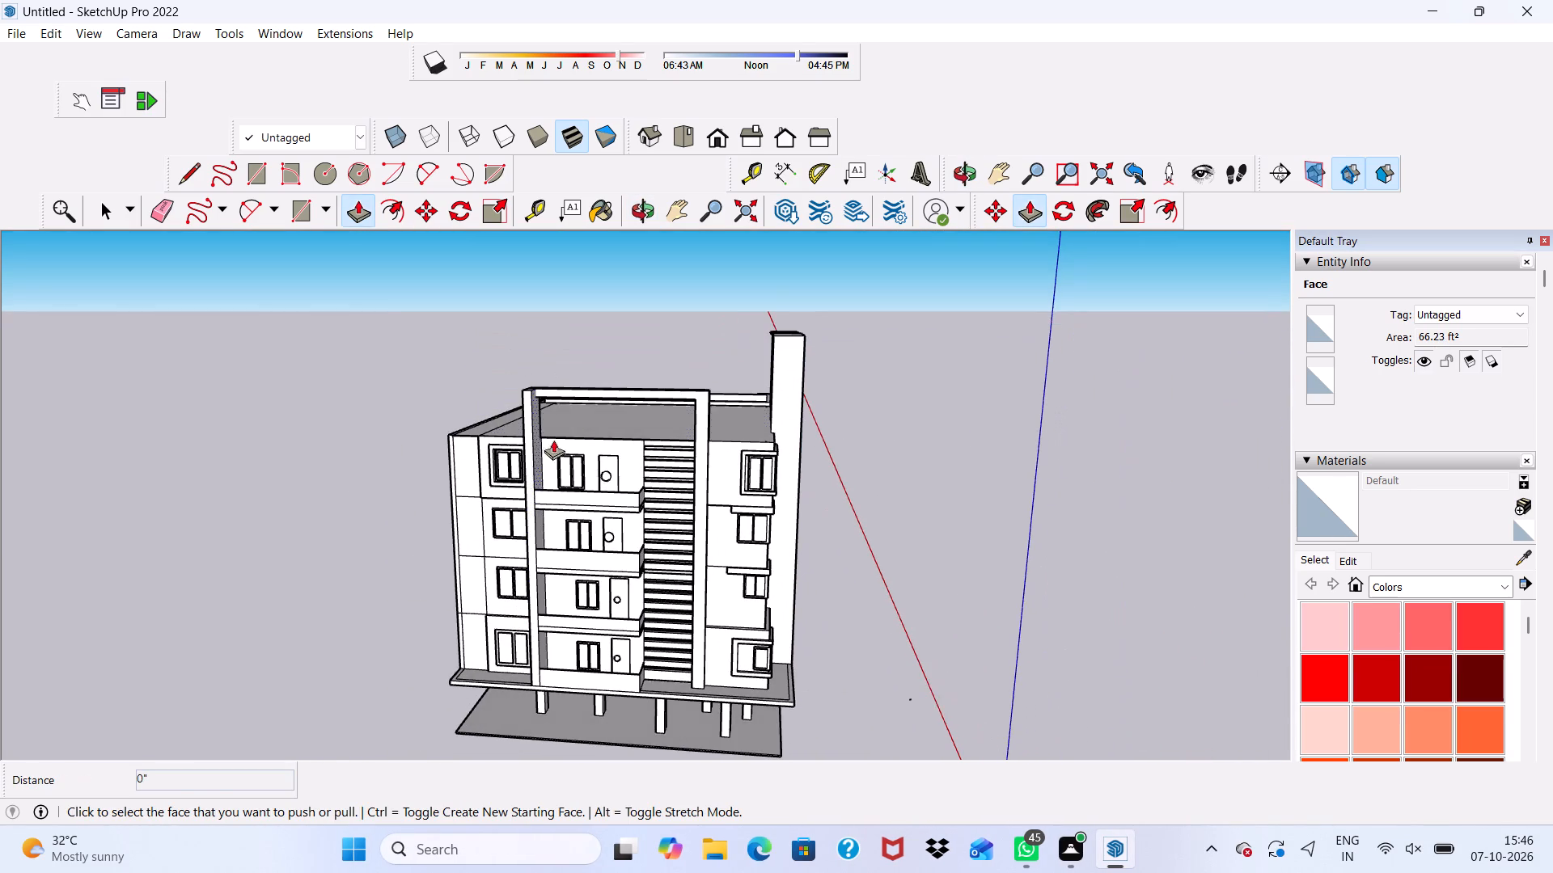
{"action": "scroll", "coordinate": [578, 391], "scroll_direction": "up", "scroll_amount": 6}
{"action": "left_click", "coordinate": [579, 391]}
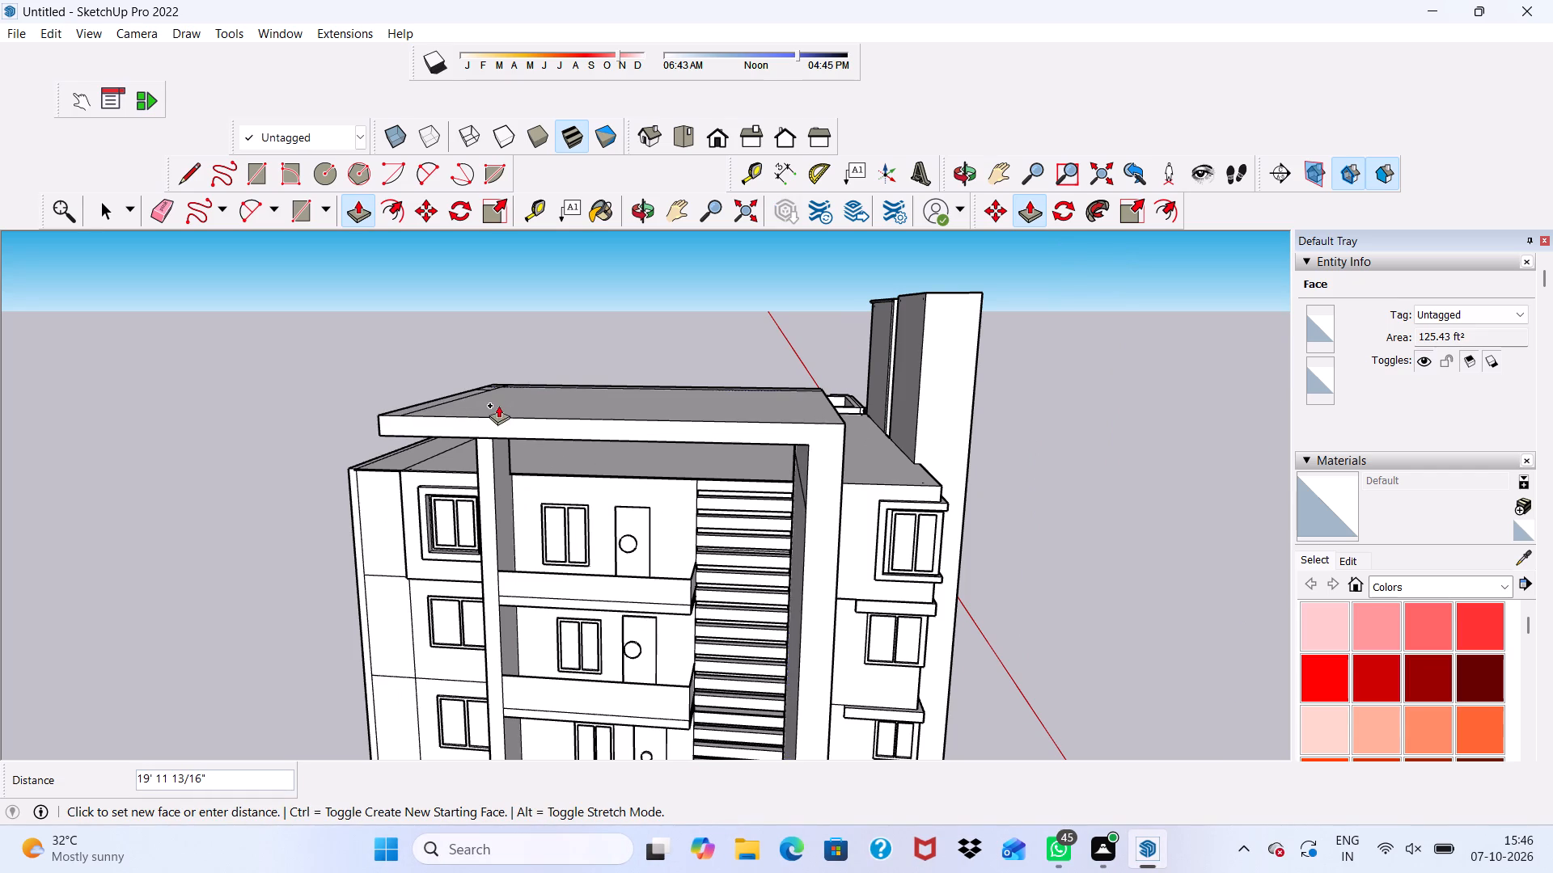
{"action": "scroll", "coordinate": [523, 392], "scroll_direction": "down", "scroll_amount": 4}
{"action": "left_click", "coordinate": [495, 461]}
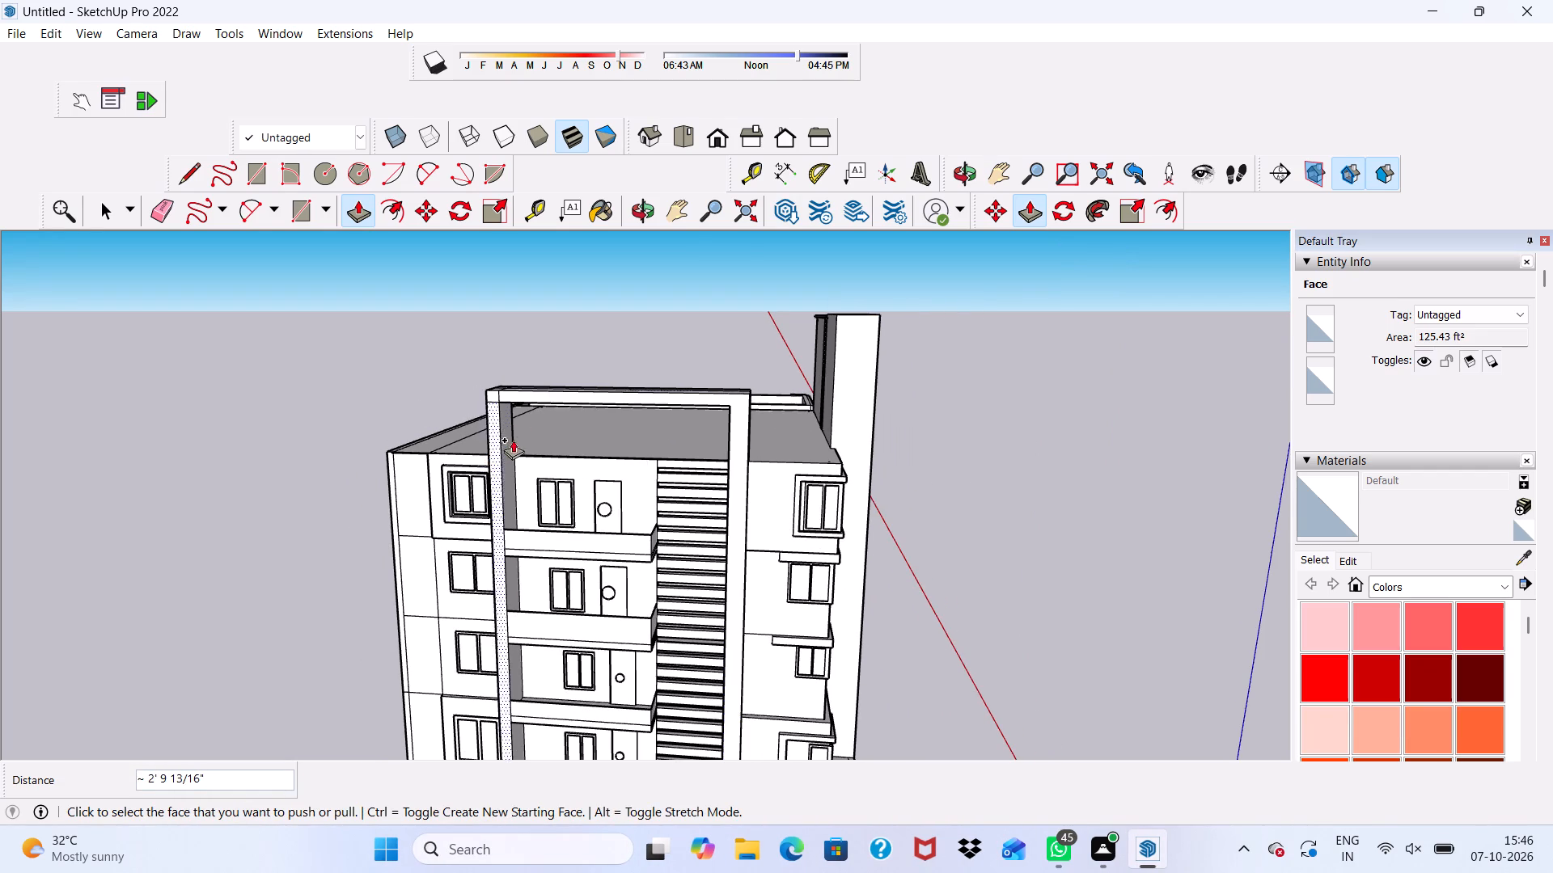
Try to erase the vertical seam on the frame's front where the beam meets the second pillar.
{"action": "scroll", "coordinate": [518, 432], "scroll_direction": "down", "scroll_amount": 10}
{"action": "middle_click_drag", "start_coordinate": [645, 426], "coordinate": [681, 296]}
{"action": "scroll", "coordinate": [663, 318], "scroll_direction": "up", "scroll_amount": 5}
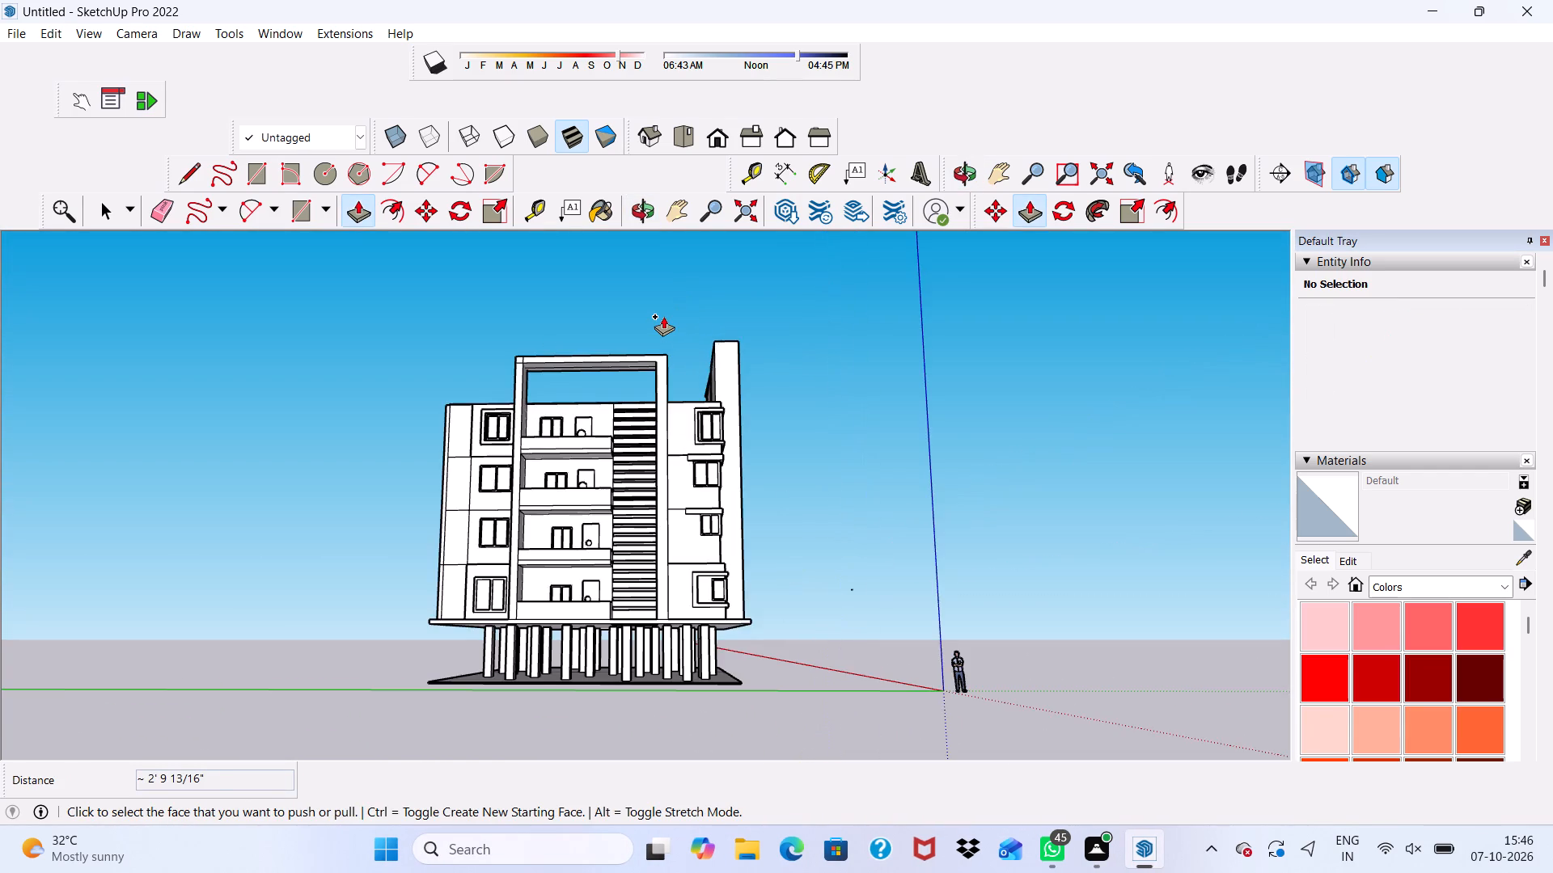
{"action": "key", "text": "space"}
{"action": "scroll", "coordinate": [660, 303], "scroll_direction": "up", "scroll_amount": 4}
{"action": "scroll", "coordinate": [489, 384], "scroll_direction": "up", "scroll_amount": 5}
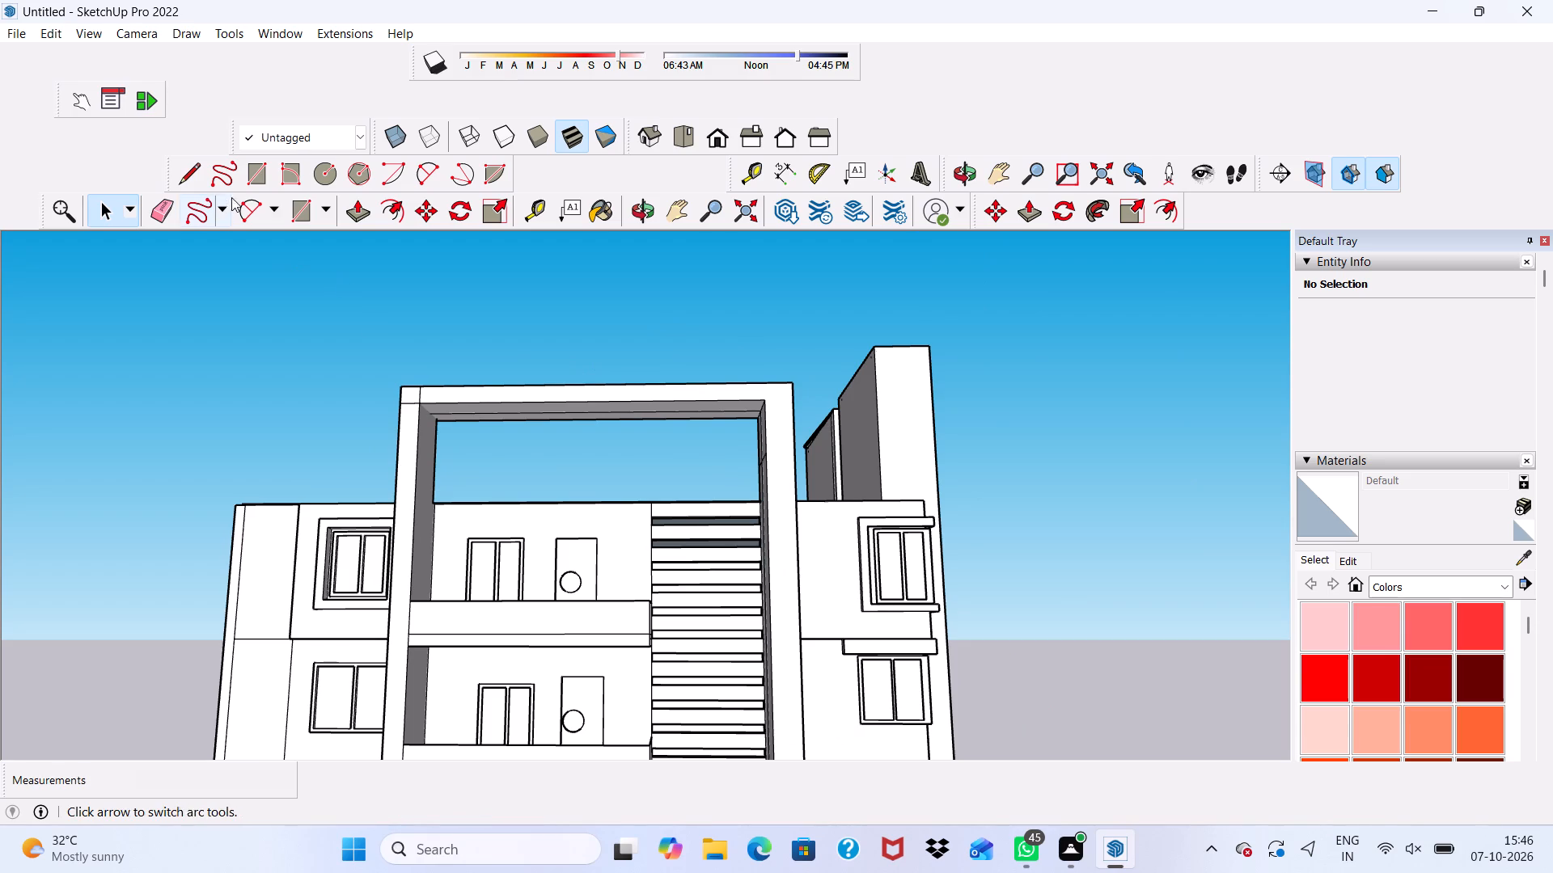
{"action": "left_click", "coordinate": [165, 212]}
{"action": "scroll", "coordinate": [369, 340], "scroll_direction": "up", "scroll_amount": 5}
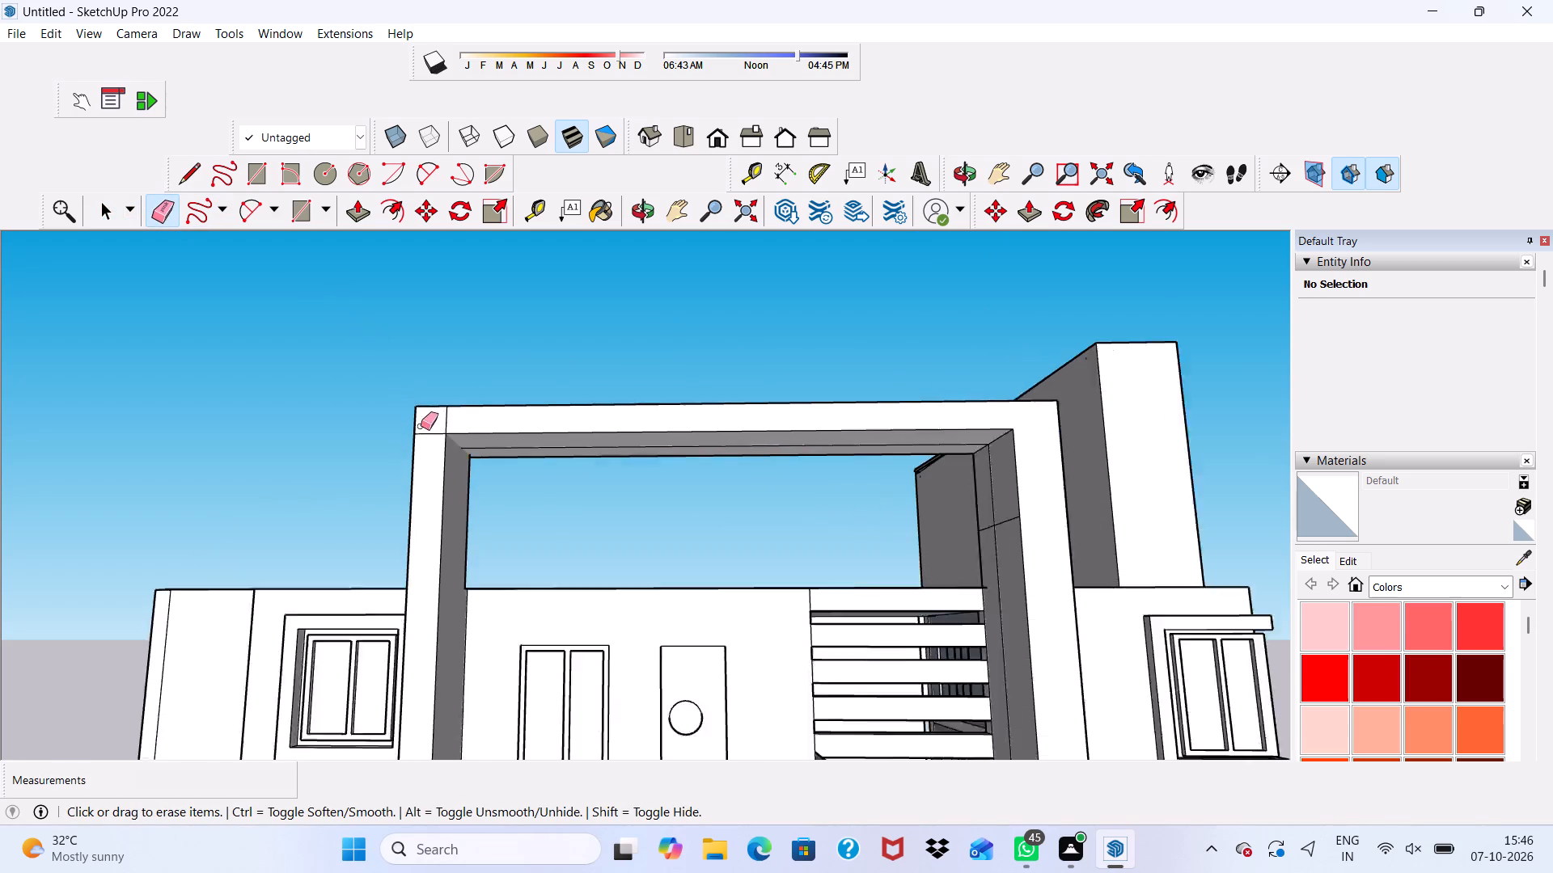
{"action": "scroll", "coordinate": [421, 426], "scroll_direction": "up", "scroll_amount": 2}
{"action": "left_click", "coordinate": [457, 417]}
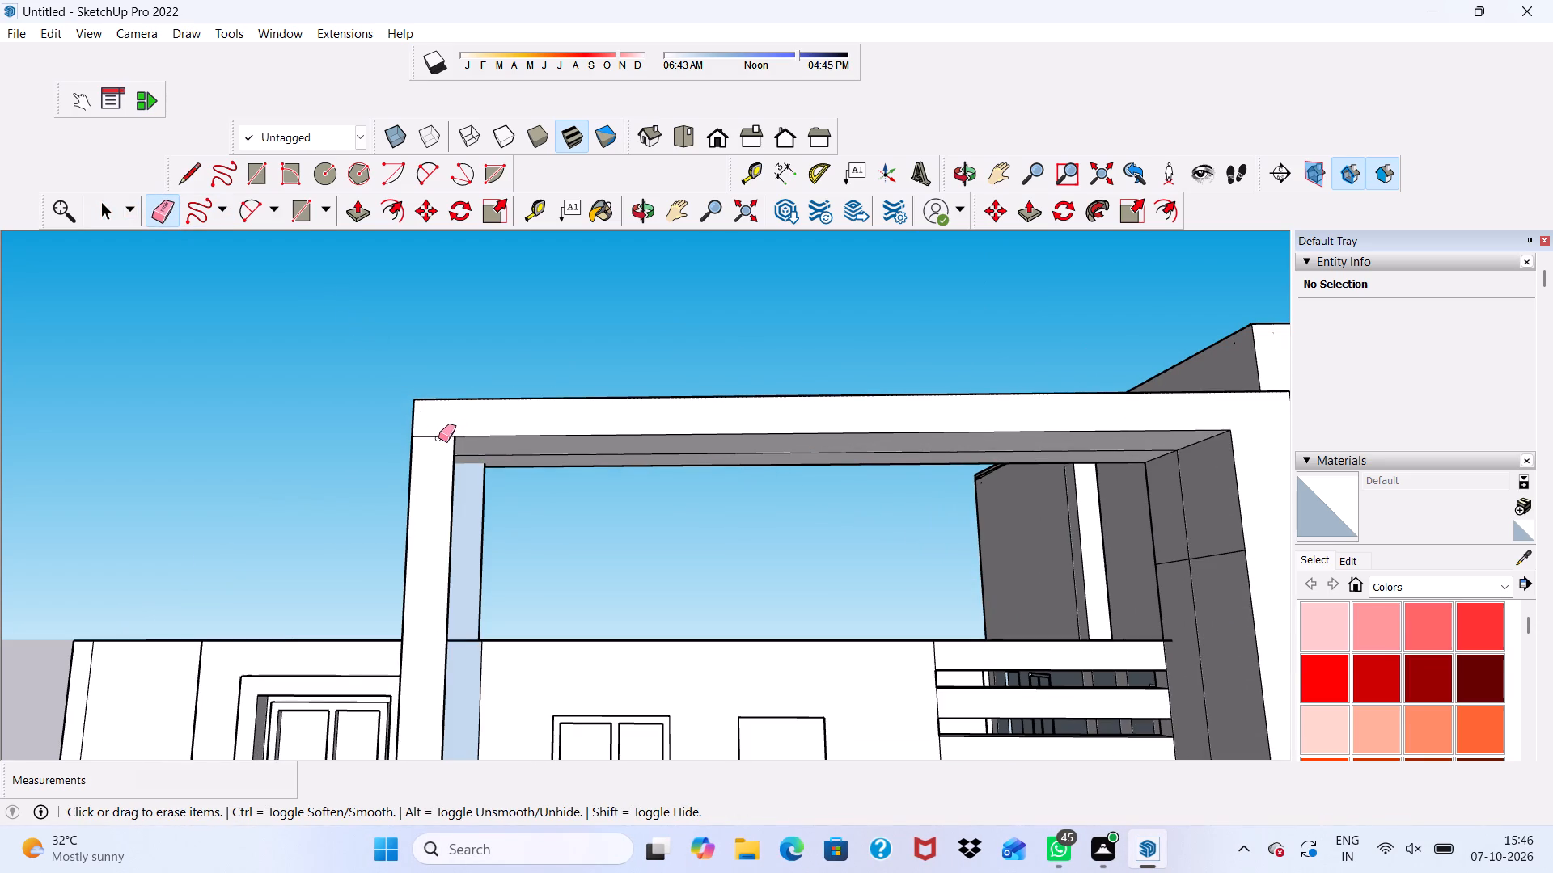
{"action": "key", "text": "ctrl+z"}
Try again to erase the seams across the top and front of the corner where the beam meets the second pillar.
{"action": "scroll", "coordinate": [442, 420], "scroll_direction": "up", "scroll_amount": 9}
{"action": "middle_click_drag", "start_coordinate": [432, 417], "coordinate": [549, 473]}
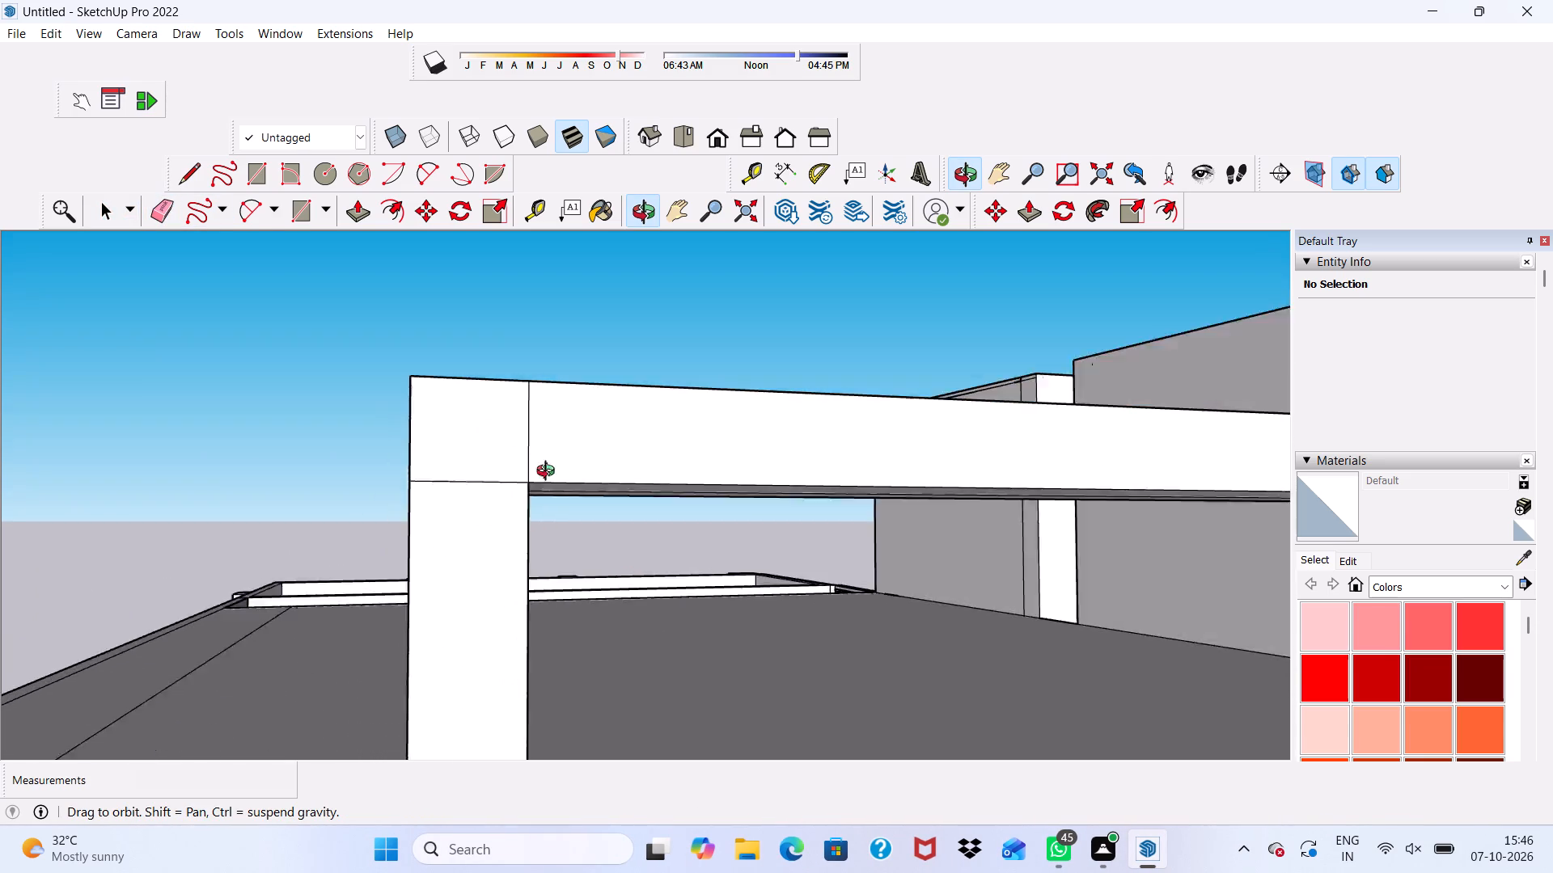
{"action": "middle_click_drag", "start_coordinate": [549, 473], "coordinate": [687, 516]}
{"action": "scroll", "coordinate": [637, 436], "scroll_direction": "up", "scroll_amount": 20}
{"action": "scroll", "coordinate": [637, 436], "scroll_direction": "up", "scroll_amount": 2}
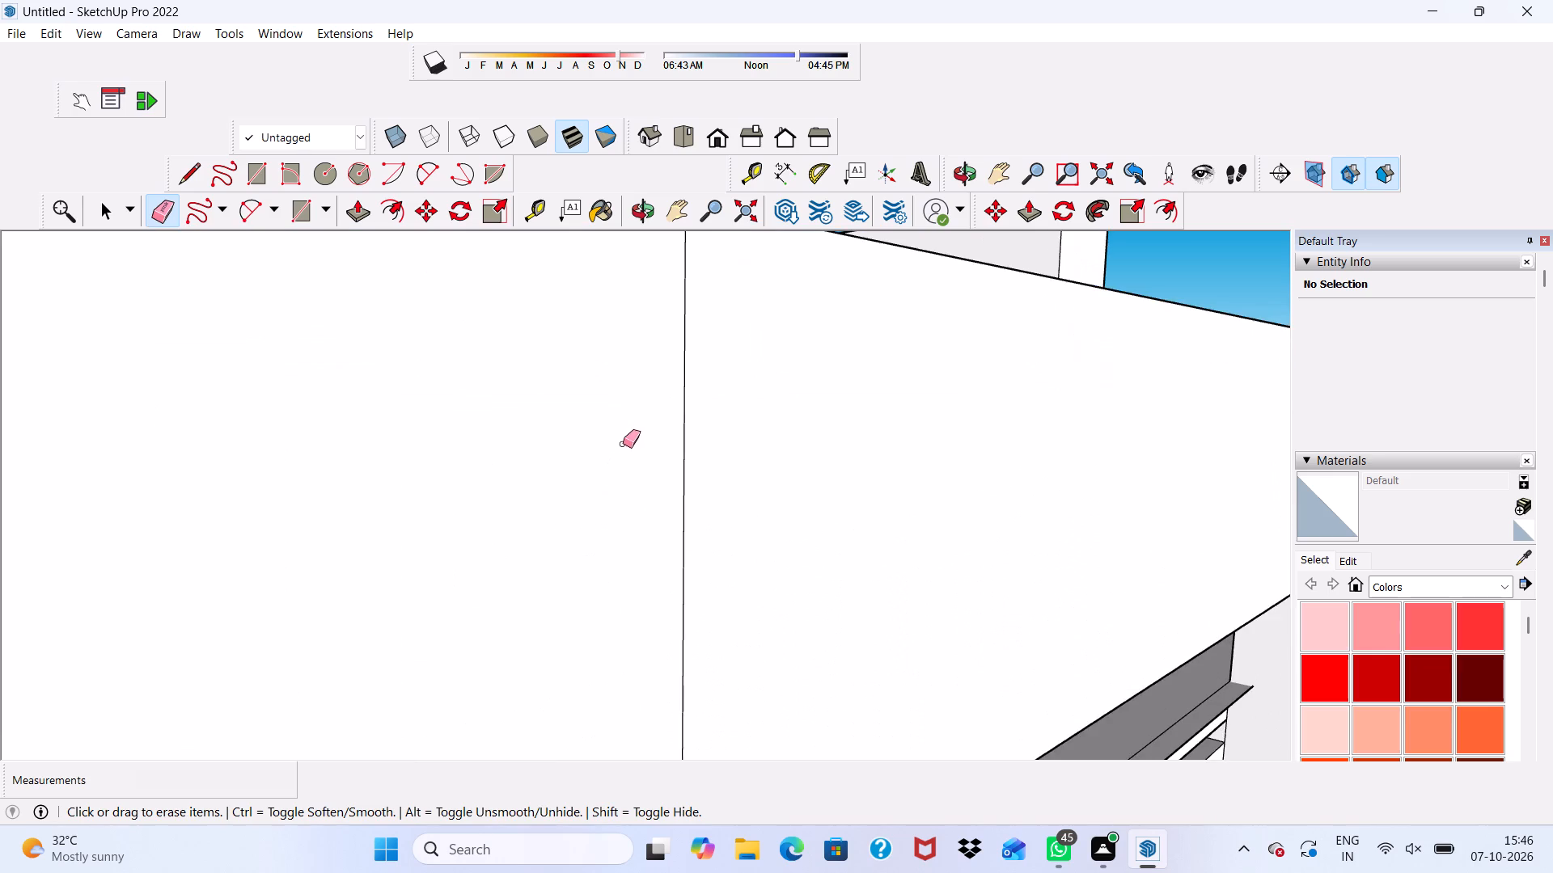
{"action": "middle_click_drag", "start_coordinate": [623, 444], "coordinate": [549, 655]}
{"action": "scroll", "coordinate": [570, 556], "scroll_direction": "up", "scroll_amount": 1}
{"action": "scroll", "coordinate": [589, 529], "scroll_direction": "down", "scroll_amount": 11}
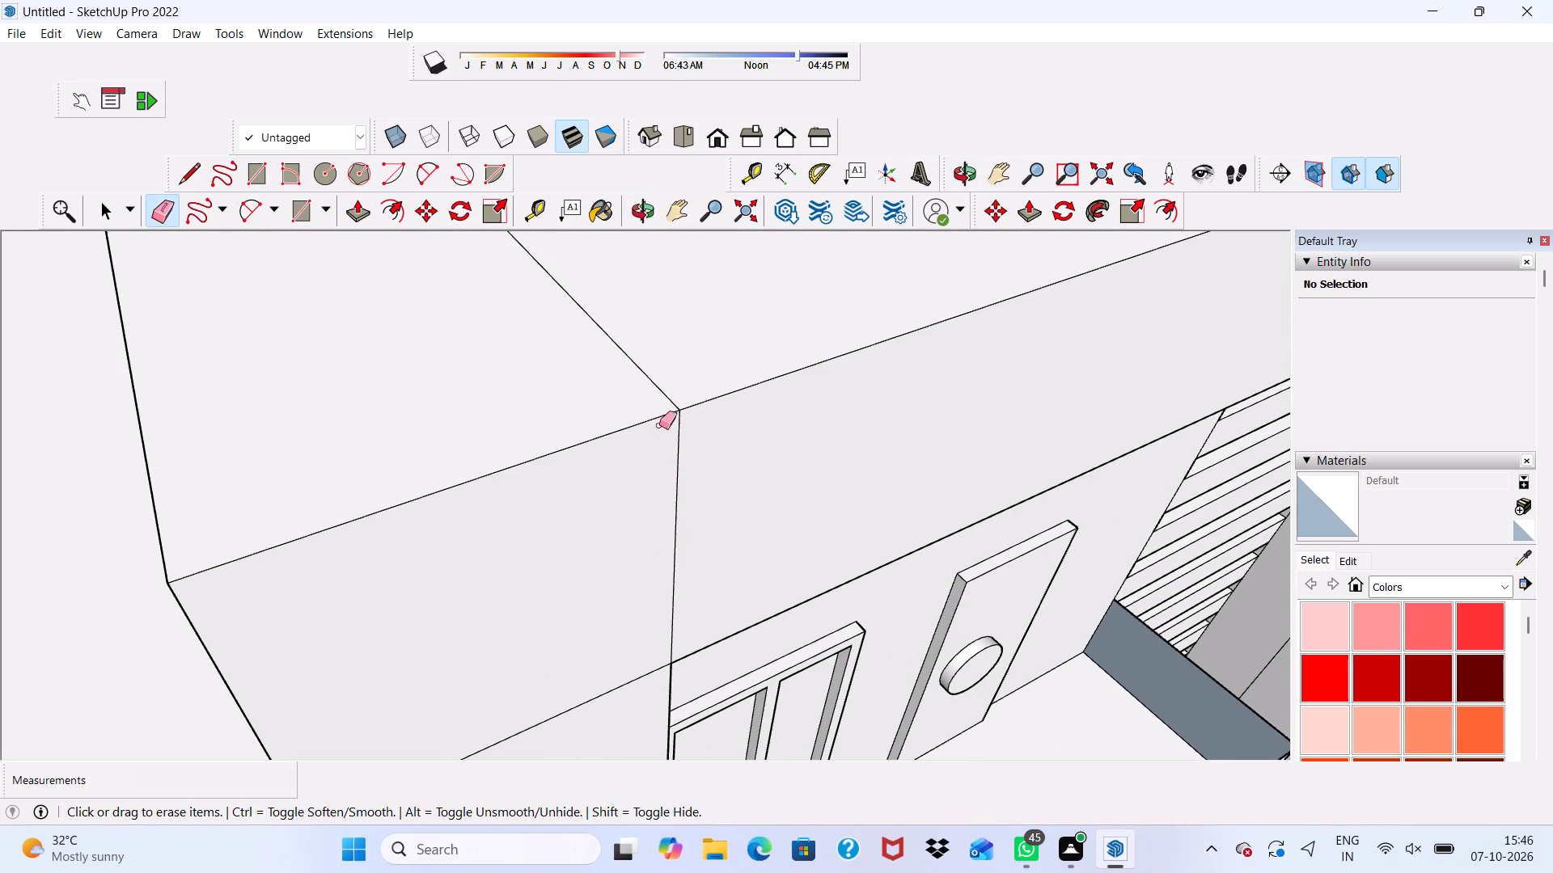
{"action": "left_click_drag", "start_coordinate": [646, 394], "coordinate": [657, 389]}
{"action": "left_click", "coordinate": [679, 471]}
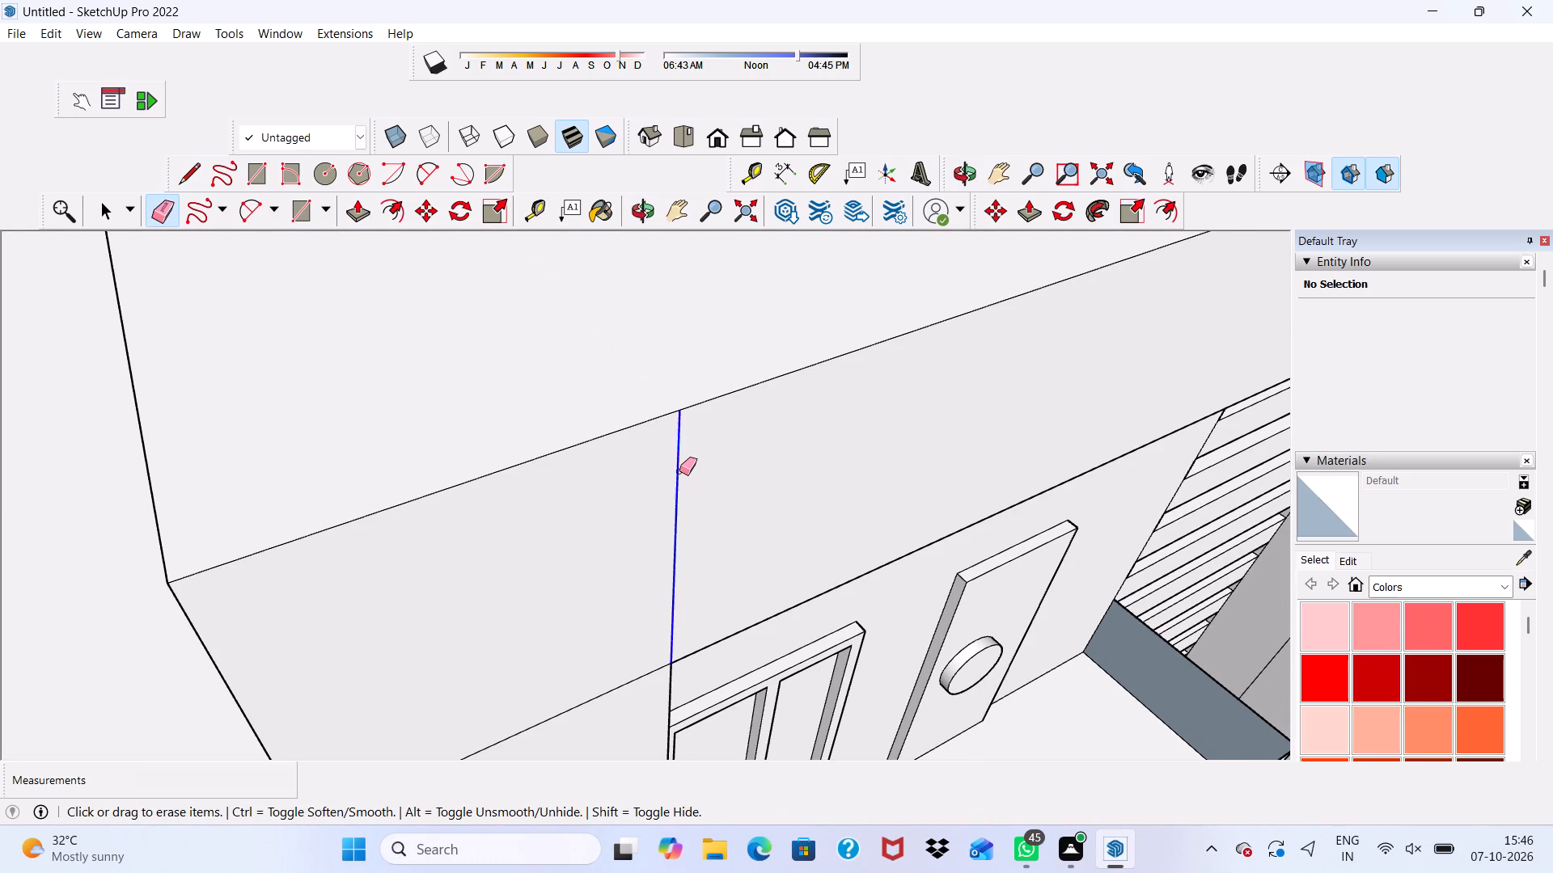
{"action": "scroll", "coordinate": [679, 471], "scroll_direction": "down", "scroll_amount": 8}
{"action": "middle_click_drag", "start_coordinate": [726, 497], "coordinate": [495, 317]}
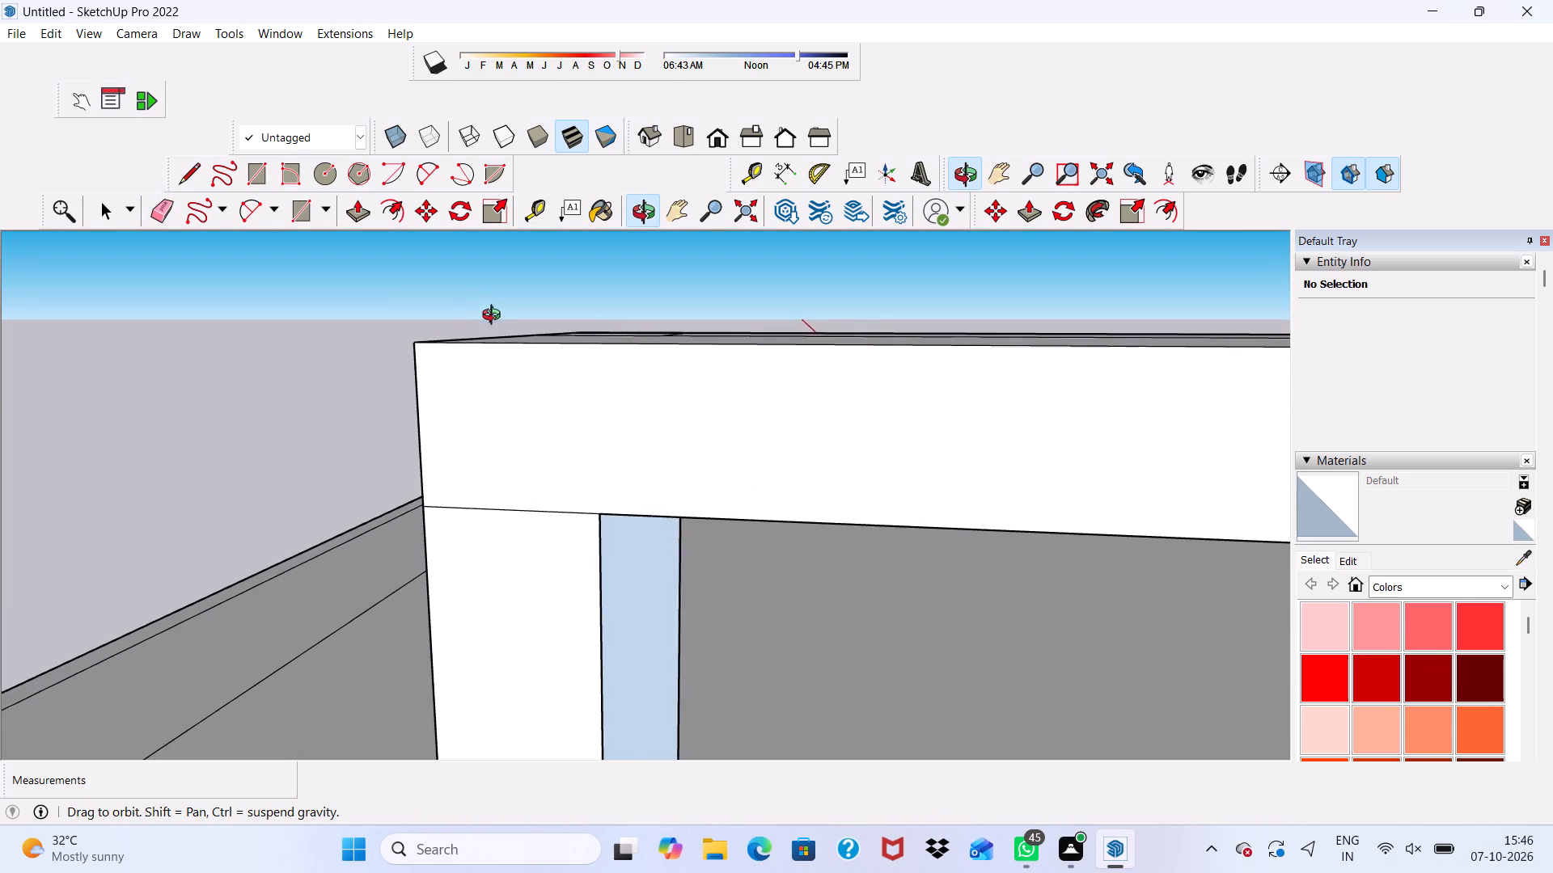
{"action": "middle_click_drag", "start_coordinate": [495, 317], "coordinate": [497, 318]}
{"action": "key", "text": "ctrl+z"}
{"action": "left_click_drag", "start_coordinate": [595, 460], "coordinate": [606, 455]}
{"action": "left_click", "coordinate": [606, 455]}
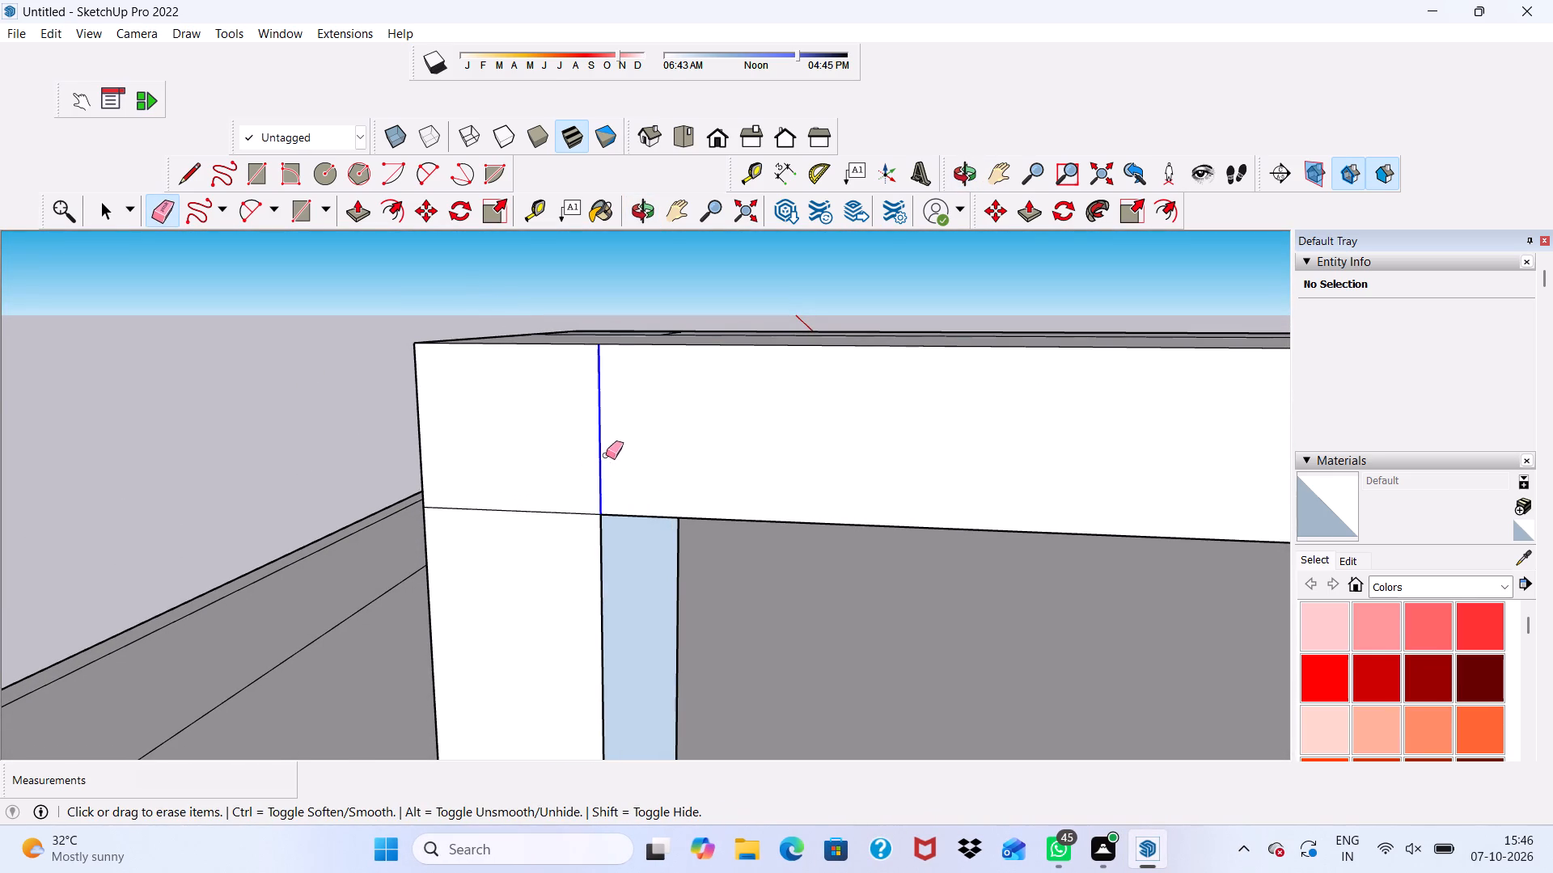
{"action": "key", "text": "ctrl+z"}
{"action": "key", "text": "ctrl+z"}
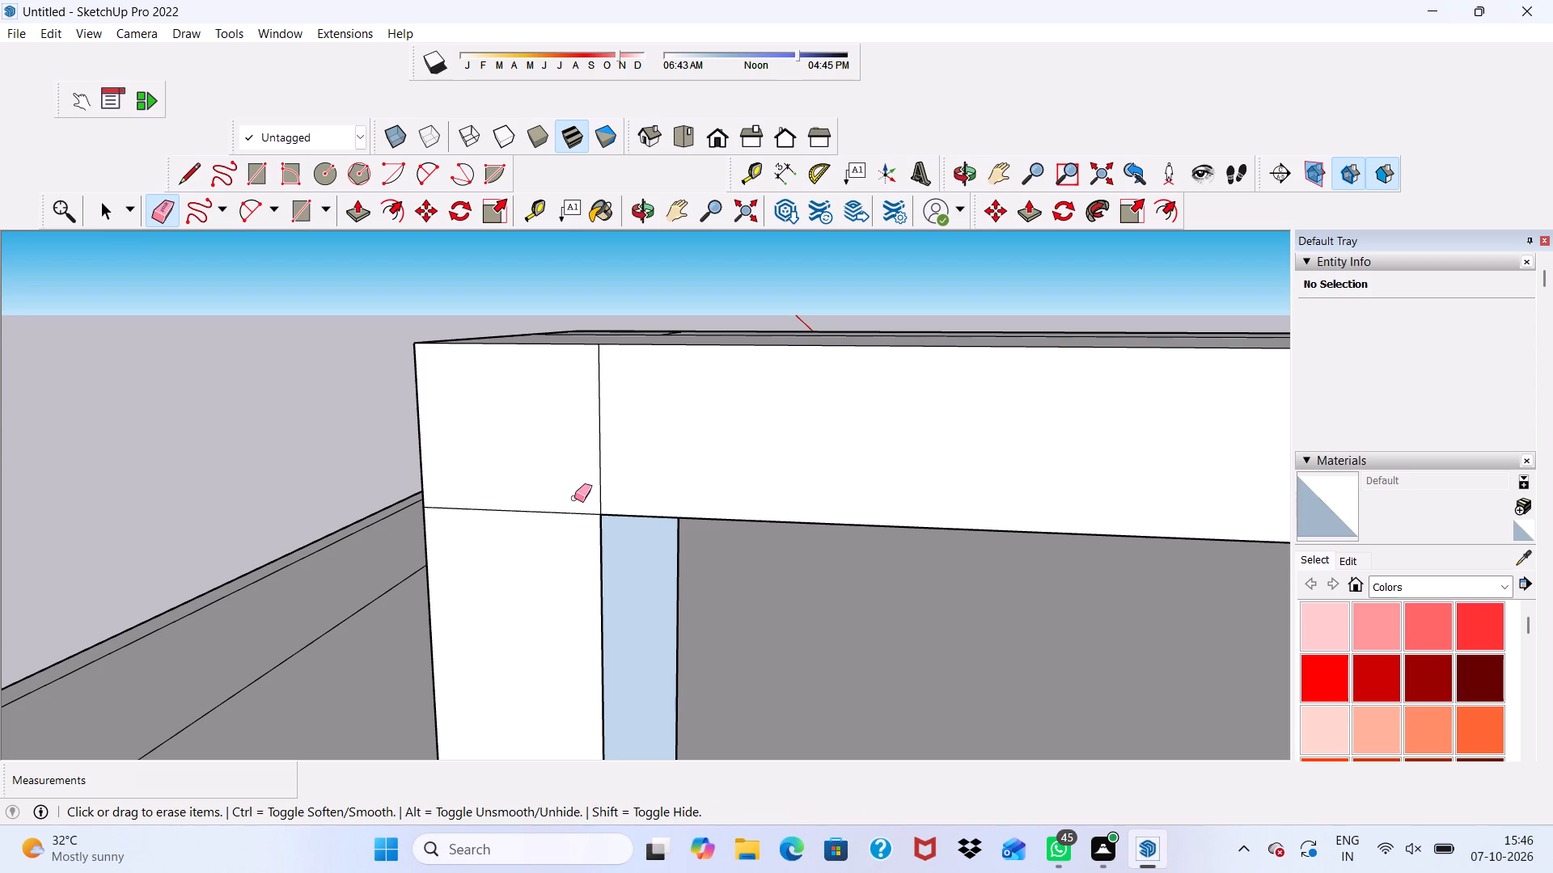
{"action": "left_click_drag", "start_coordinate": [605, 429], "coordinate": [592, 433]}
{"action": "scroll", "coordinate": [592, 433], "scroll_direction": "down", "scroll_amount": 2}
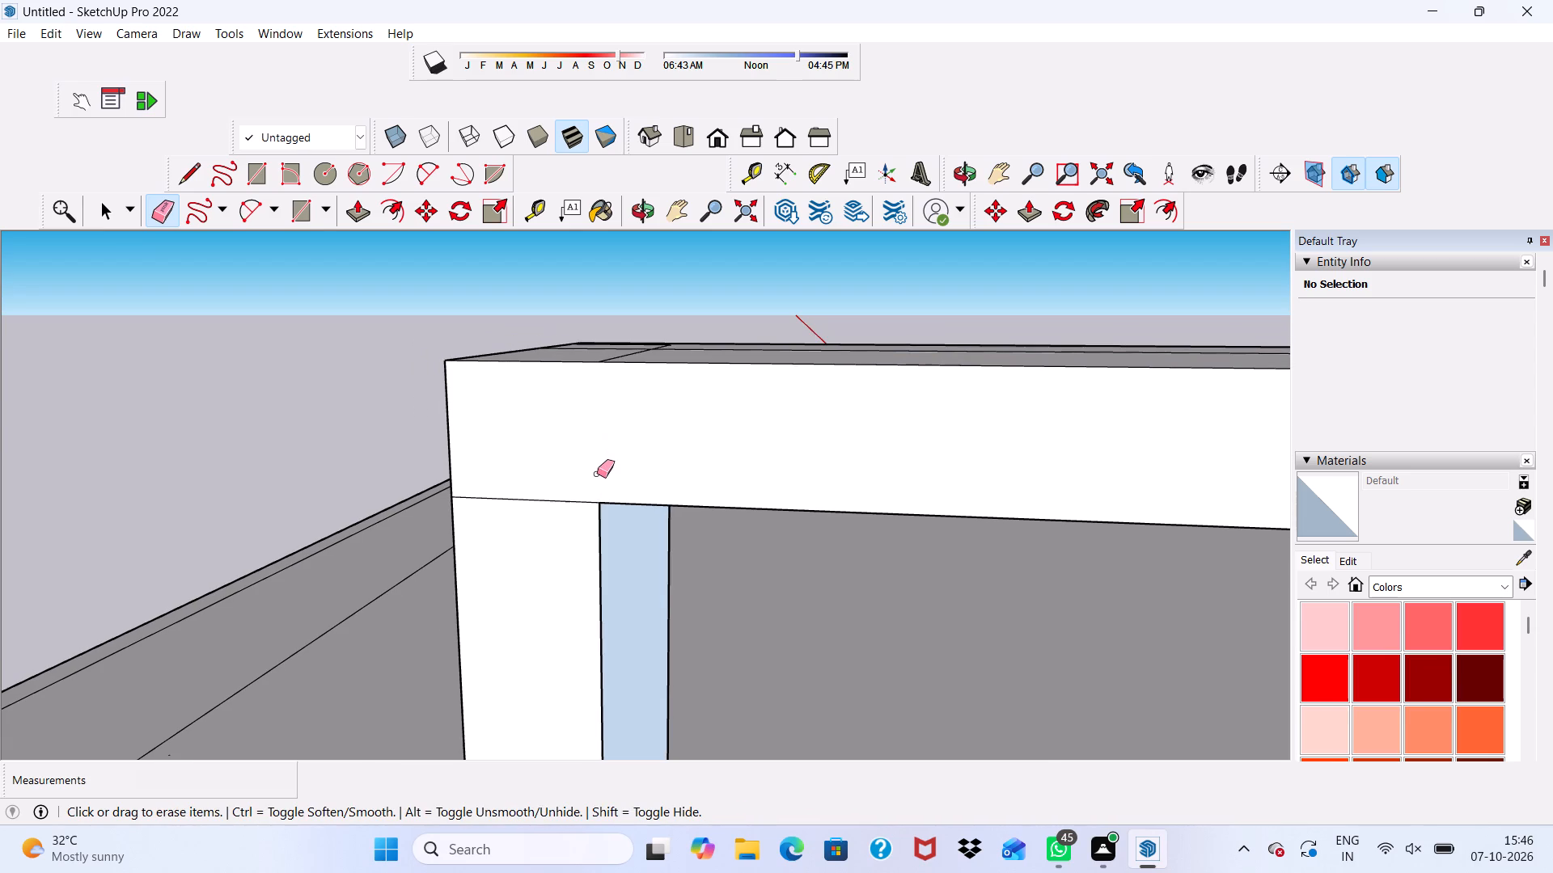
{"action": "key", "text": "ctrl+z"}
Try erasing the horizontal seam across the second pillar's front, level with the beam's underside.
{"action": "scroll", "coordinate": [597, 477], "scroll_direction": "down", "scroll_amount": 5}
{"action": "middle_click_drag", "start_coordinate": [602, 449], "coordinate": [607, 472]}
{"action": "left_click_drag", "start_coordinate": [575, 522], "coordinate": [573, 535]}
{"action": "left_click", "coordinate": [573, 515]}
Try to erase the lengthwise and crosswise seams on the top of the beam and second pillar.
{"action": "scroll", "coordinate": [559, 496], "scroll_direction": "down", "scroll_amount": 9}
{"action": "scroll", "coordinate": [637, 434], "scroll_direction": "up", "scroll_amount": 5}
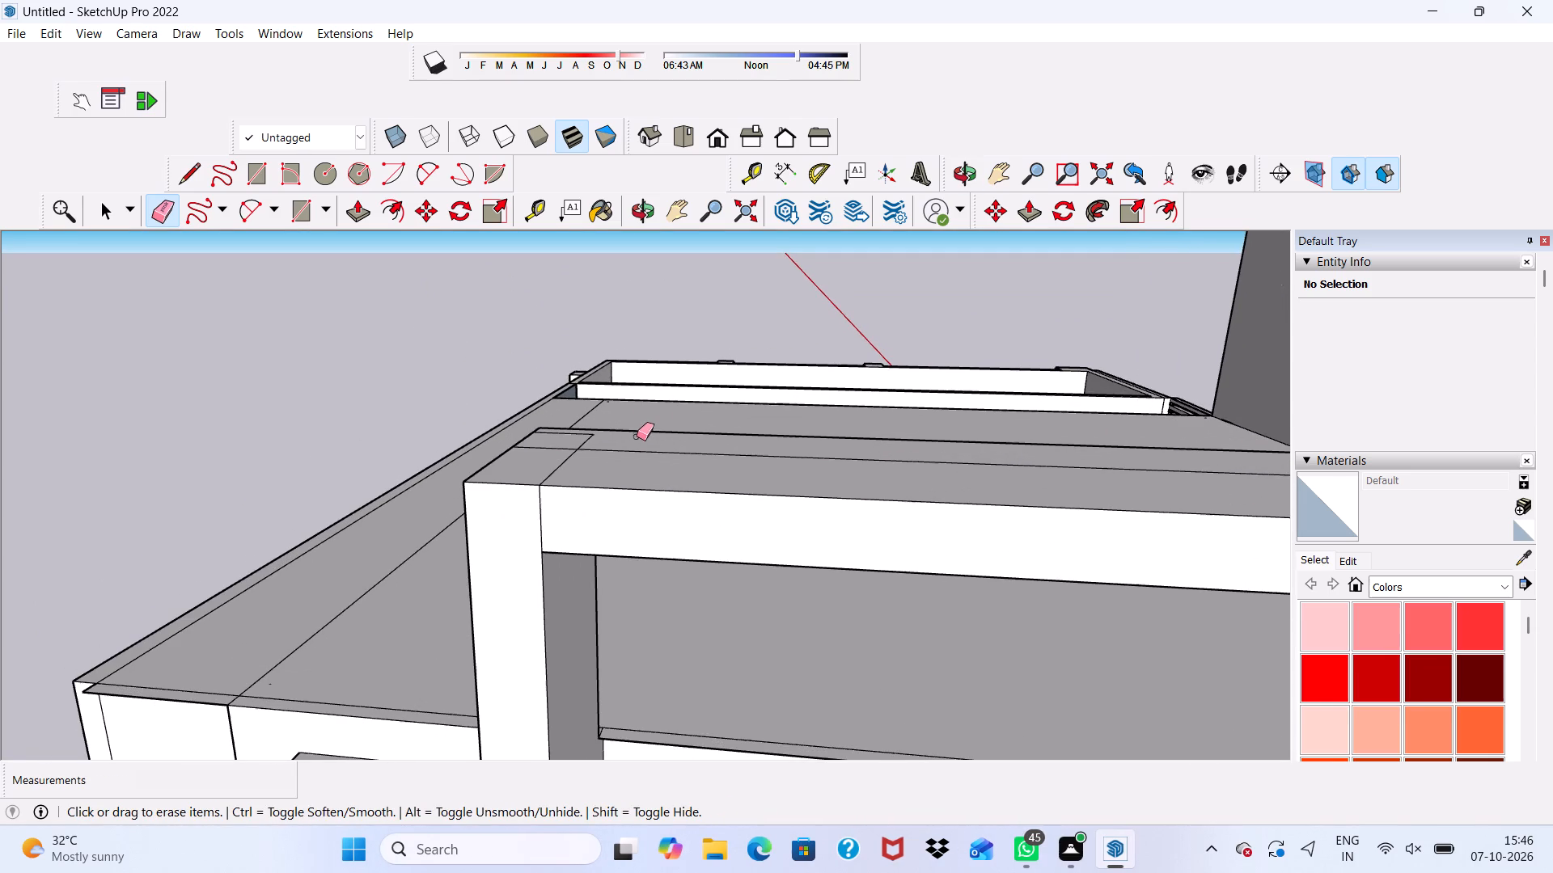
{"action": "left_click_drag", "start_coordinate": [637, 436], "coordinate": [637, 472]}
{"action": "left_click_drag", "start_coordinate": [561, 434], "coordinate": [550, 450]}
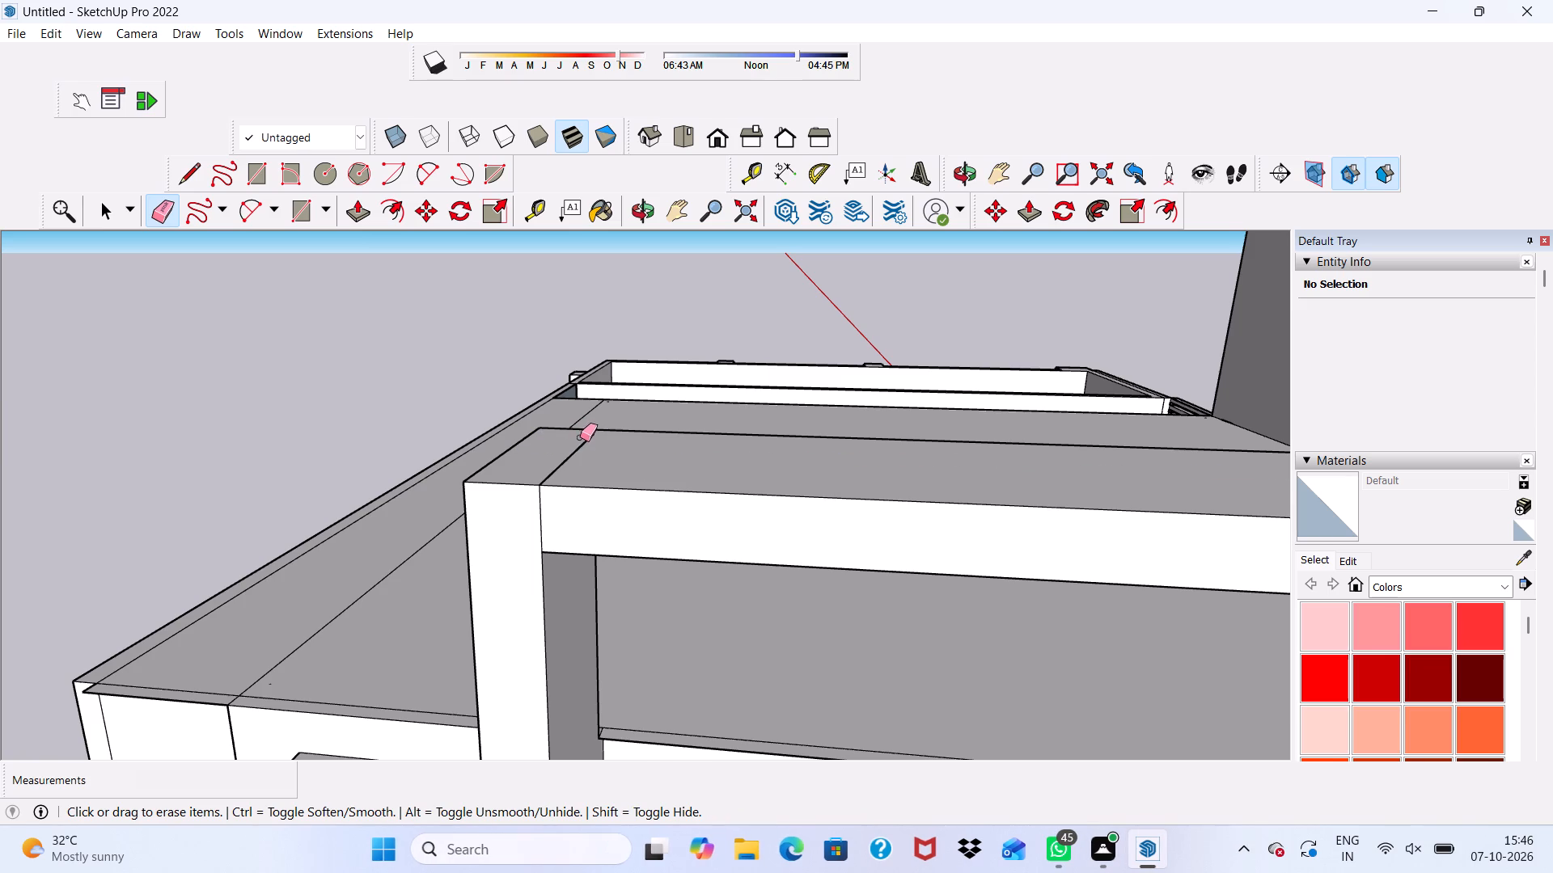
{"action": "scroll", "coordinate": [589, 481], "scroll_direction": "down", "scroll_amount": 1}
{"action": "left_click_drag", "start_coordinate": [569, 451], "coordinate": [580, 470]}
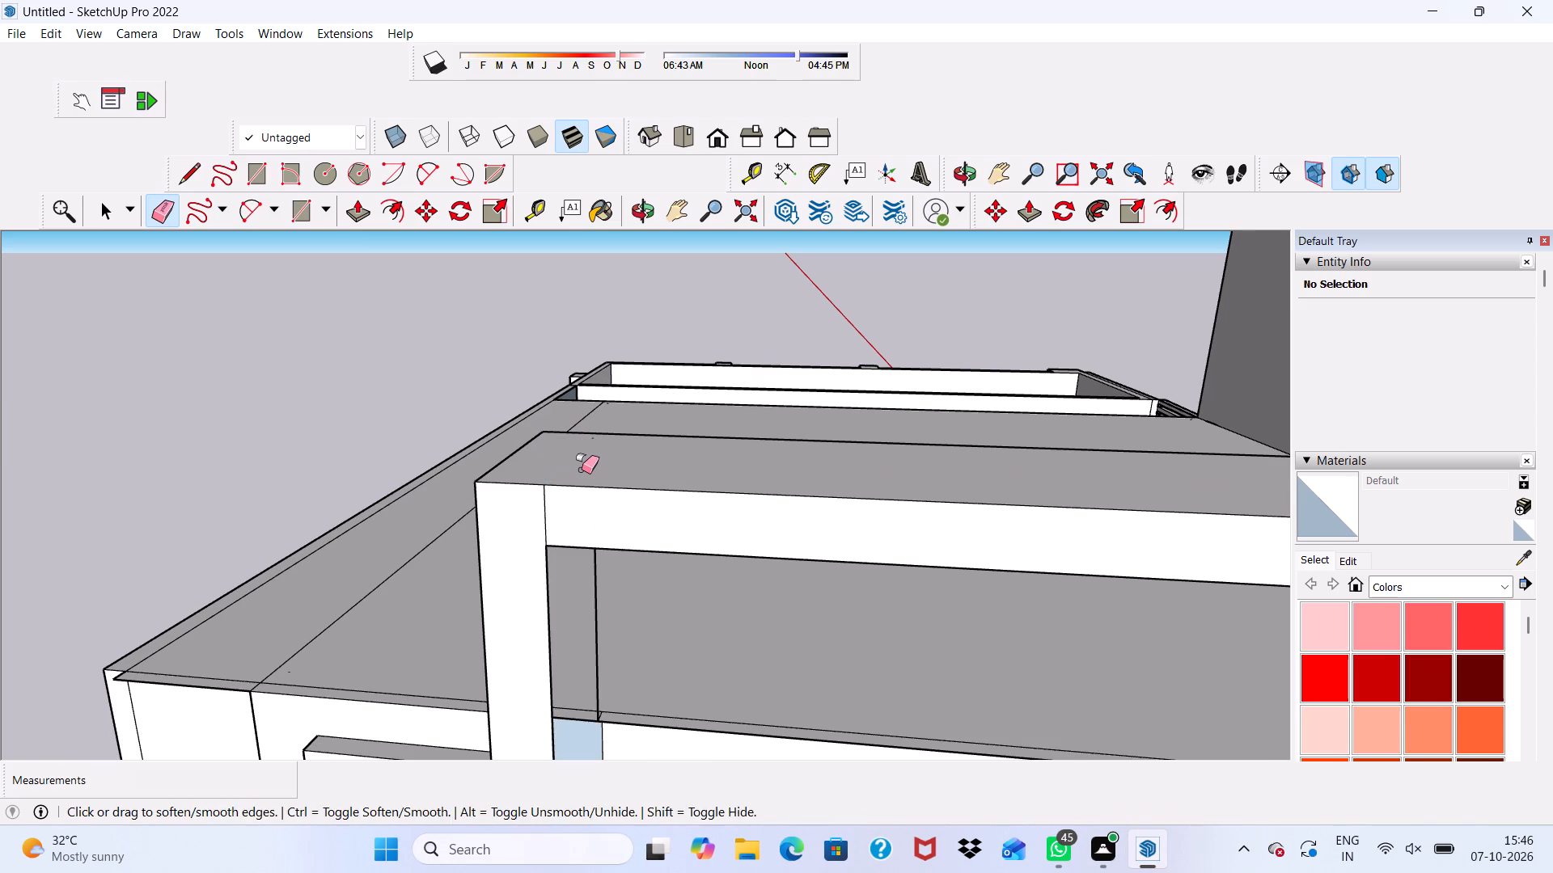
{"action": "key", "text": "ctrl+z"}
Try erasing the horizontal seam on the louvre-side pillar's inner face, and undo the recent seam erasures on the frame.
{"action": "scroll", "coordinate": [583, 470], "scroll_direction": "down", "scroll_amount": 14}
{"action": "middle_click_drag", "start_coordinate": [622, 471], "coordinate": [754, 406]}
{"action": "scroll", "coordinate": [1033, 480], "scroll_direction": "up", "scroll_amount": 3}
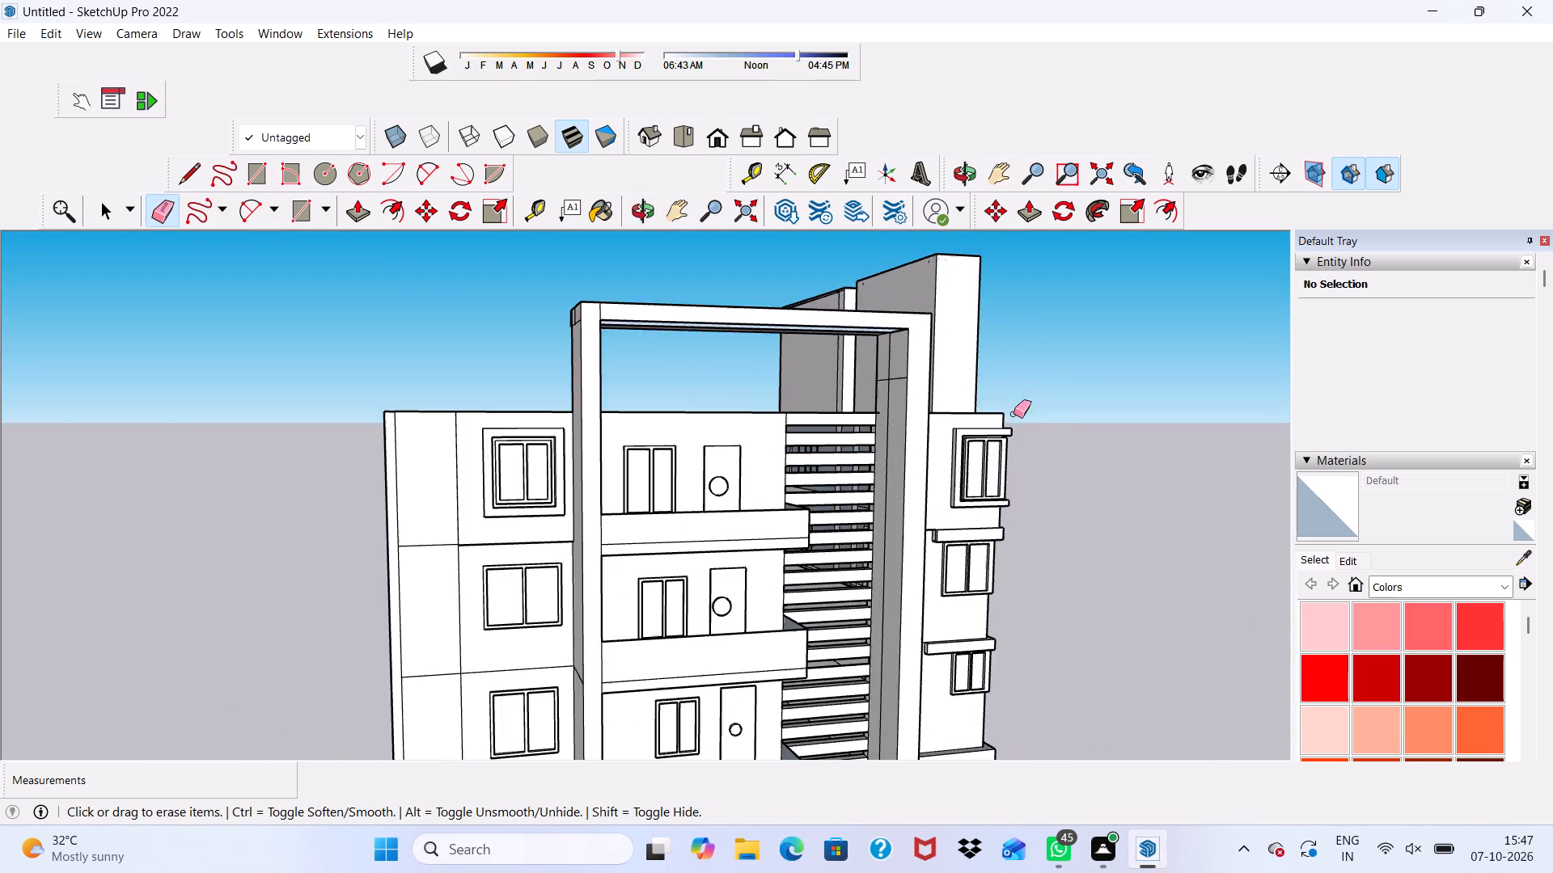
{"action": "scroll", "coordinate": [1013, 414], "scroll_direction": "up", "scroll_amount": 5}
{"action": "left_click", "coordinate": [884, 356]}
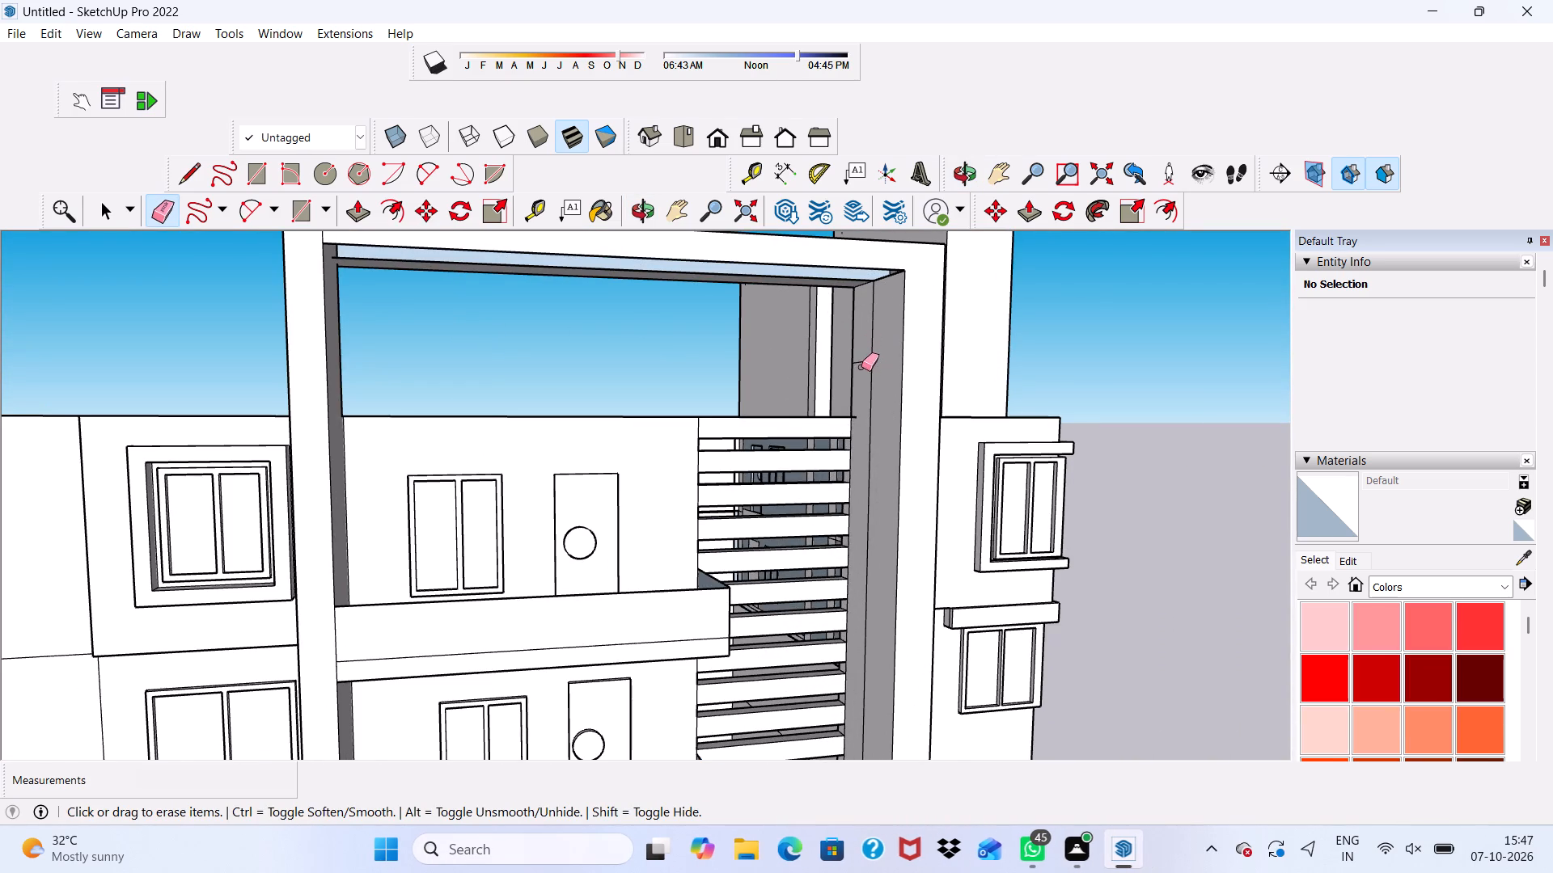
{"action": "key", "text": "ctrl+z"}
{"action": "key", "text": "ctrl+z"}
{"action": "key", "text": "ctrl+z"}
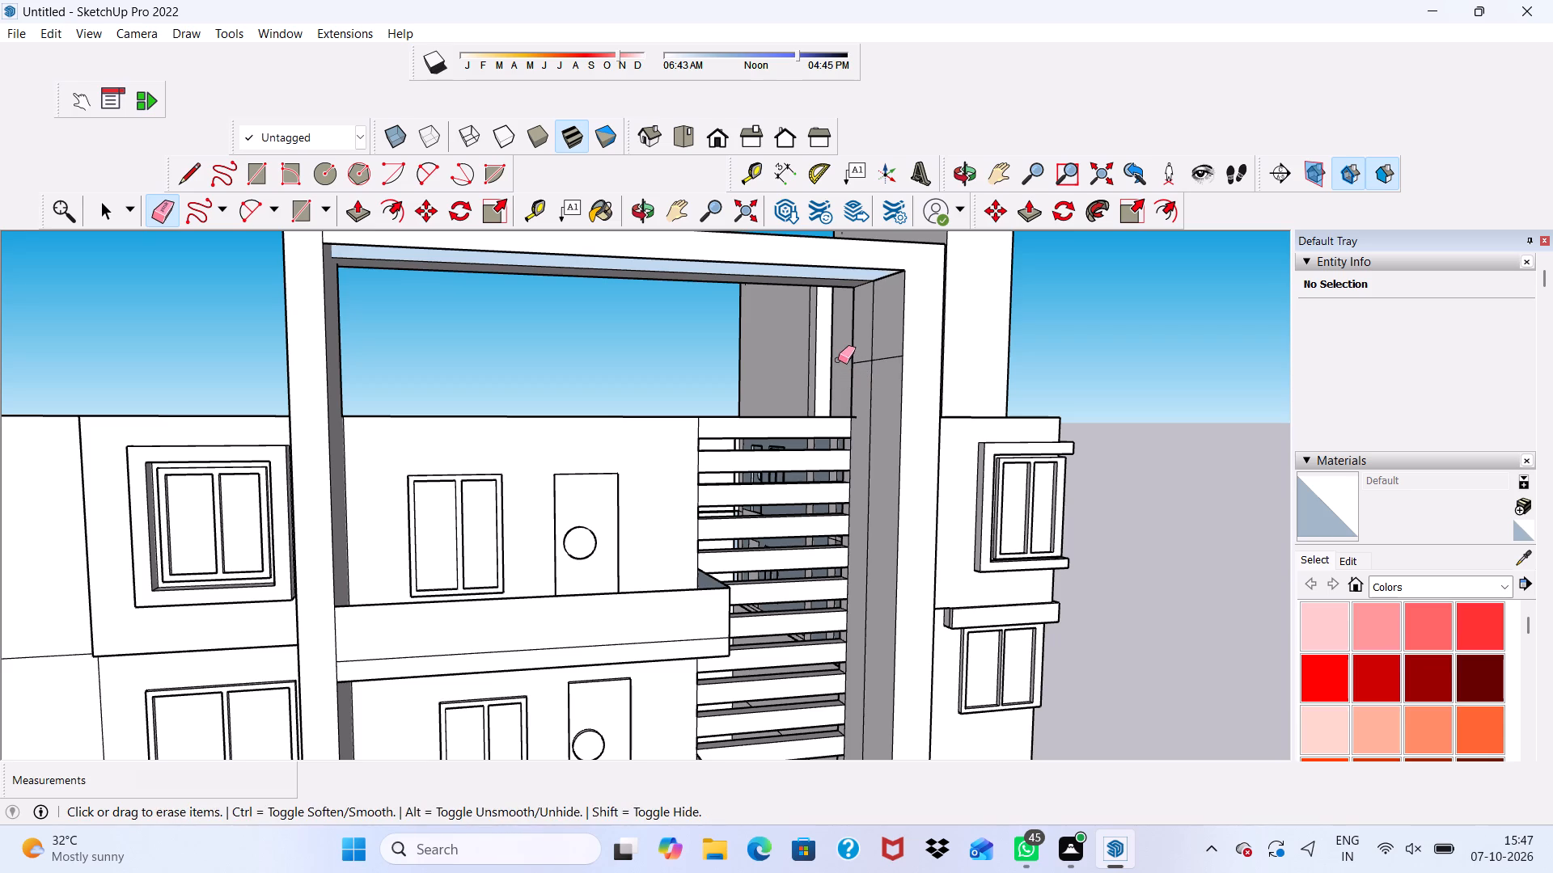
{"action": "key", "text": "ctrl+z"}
Erase the lengthwise seams along the underside and top of the horizontal beam.
{"action": "scroll", "coordinate": [843, 304], "scroll_direction": "up", "scroll_amount": 3}
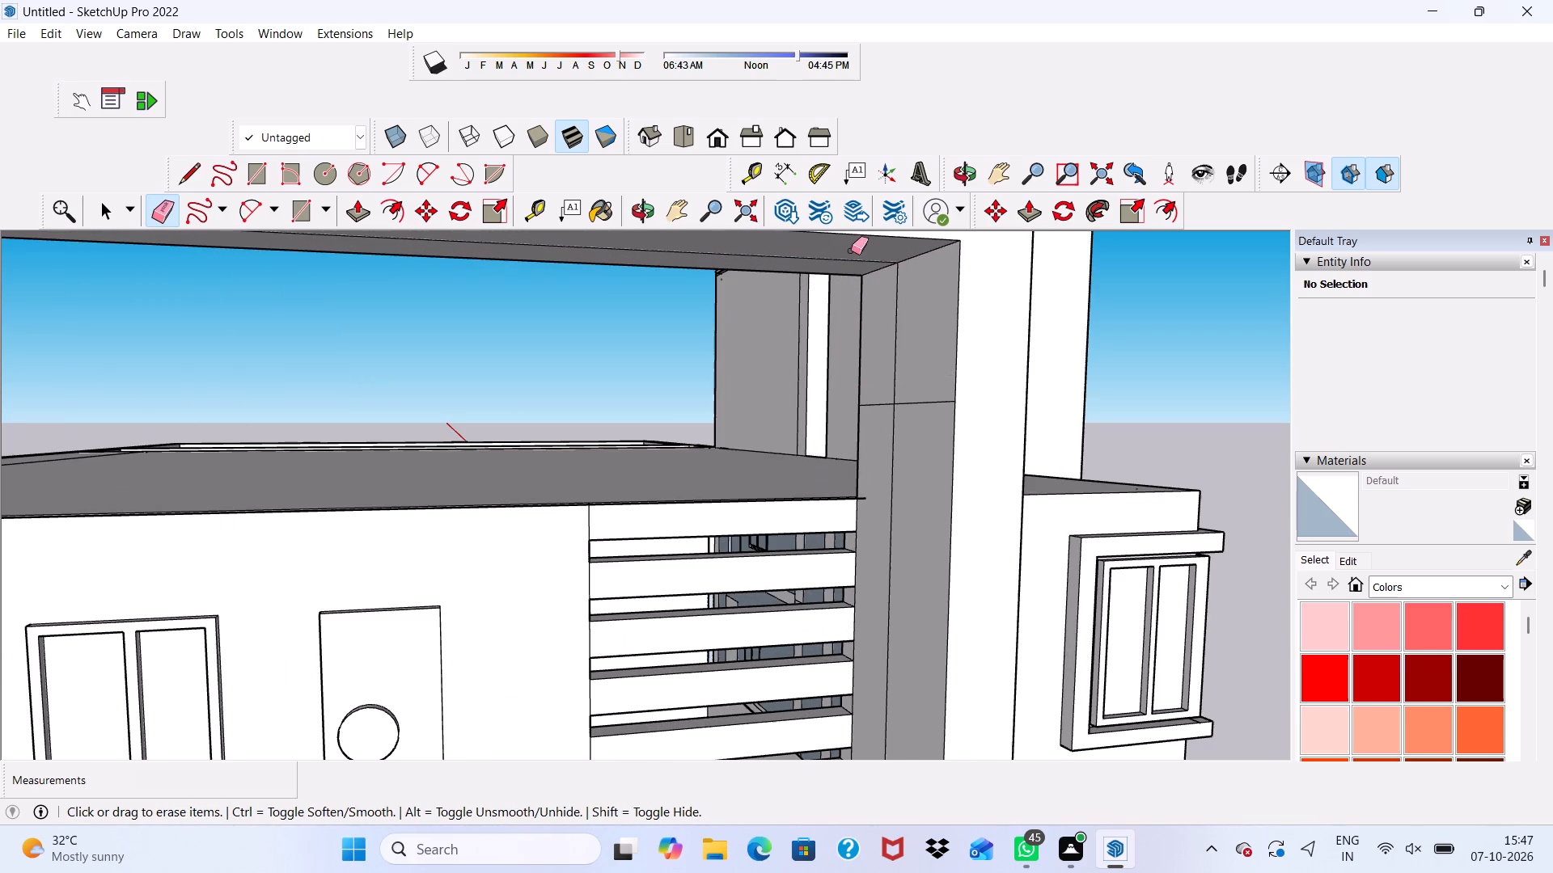
{"action": "left_click", "coordinate": [848, 258]}
{"action": "scroll", "coordinate": [848, 270], "scroll_direction": "down", "scroll_amount": 9}
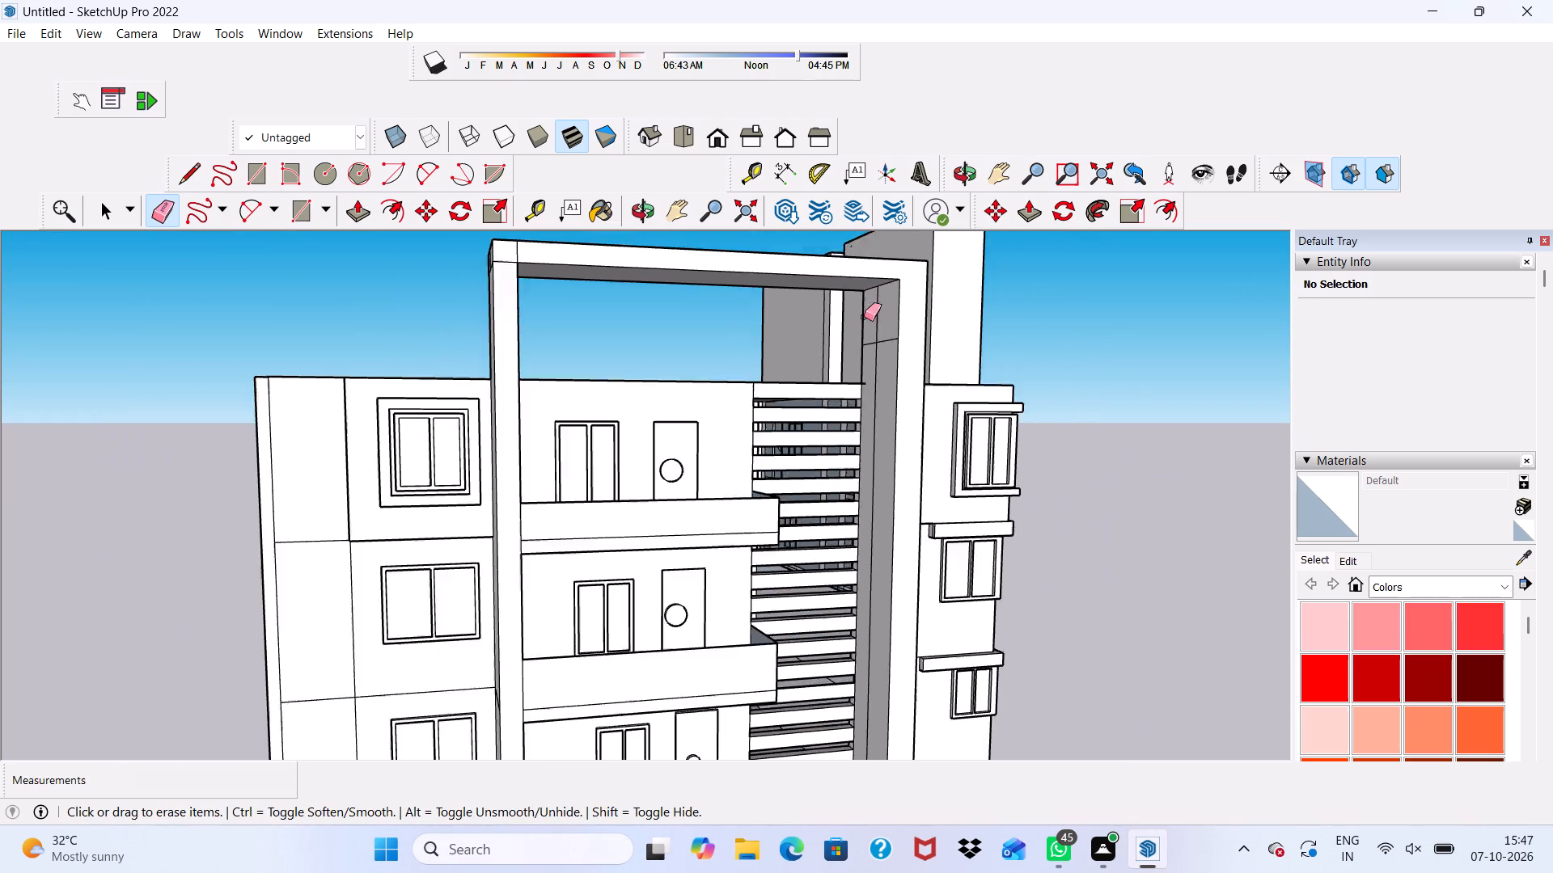
{"action": "middle_click_drag", "start_coordinate": [863, 318], "coordinate": [840, 503]}
{"action": "left_click_drag", "start_coordinate": [721, 547], "coordinate": [724, 557]}
{"action": "scroll", "coordinate": [727, 584], "scroll_direction": "down", "scroll_amount": 1}
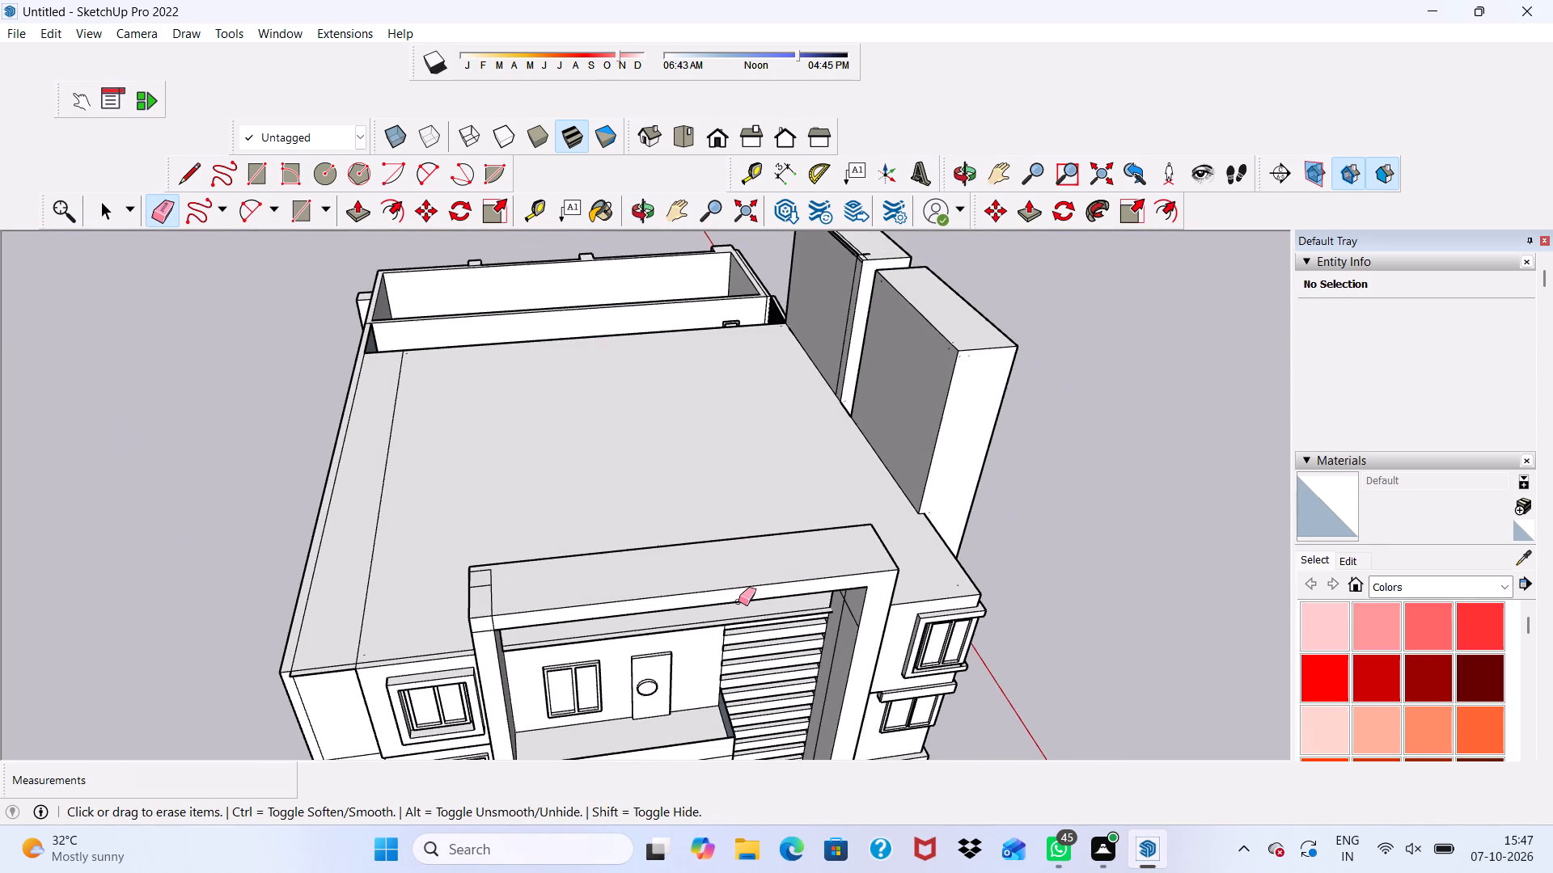
Erase the vertical and horizontal seams on the louvre-side pillar's inner face.
{"action": "middle_click_drag", "start_coordinate": [738, 601], "coordinate": [709, 329]}
{"action": "scroll", "coordinate": [757, 316], "scroll_direction": "up", "scroll_amount": 8}
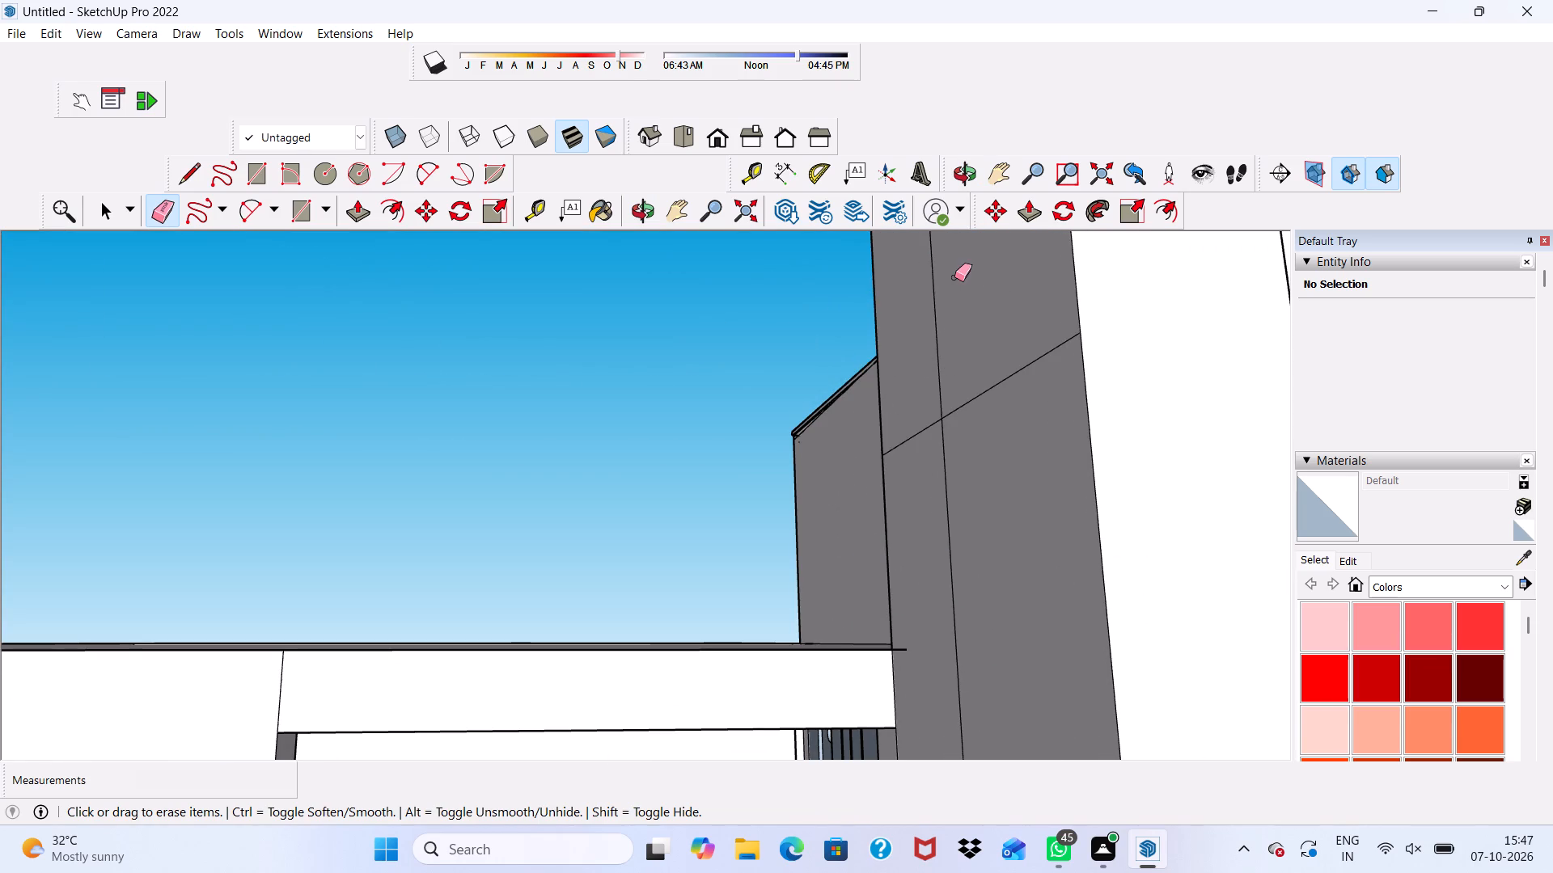
{"action": "left_click_drag", "start_coordinate": [954, 277], "coordinate": [931, 321]}
{"action": "left_click_drag", "start_coordinate": [933, 405], "coordinate": [940, 452]}
{"action": "left_click_drag", "start_coordinate": [949, 403], "coordinate": [967, 424]}
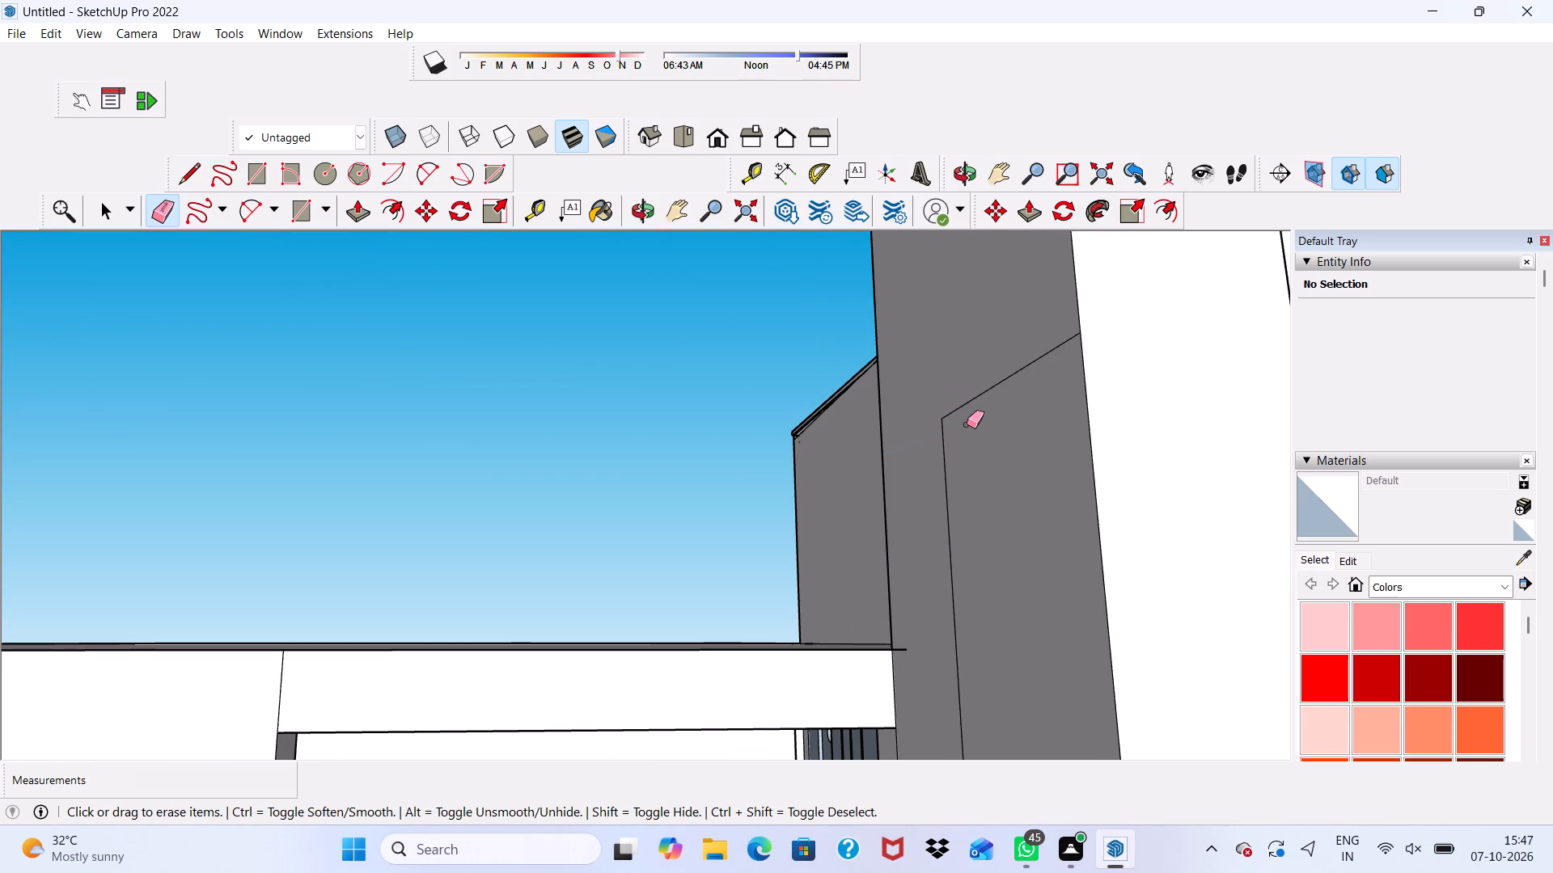
{"action": "left_click_drag", "start_coordinate": [967, 424], "coordinate": [953, 462]}
{"action": "left_click_drag", "start_coordinate": [938, 487], "coordinate": [950, 520]}
Erase the two vertical seams and the horizontal seam on the louvre-side pillar's outer side face, above the roof.
{"action": "scroll", "coordinate": [899, 432], "scroll_direction": "down", "scroll_amount": 16}
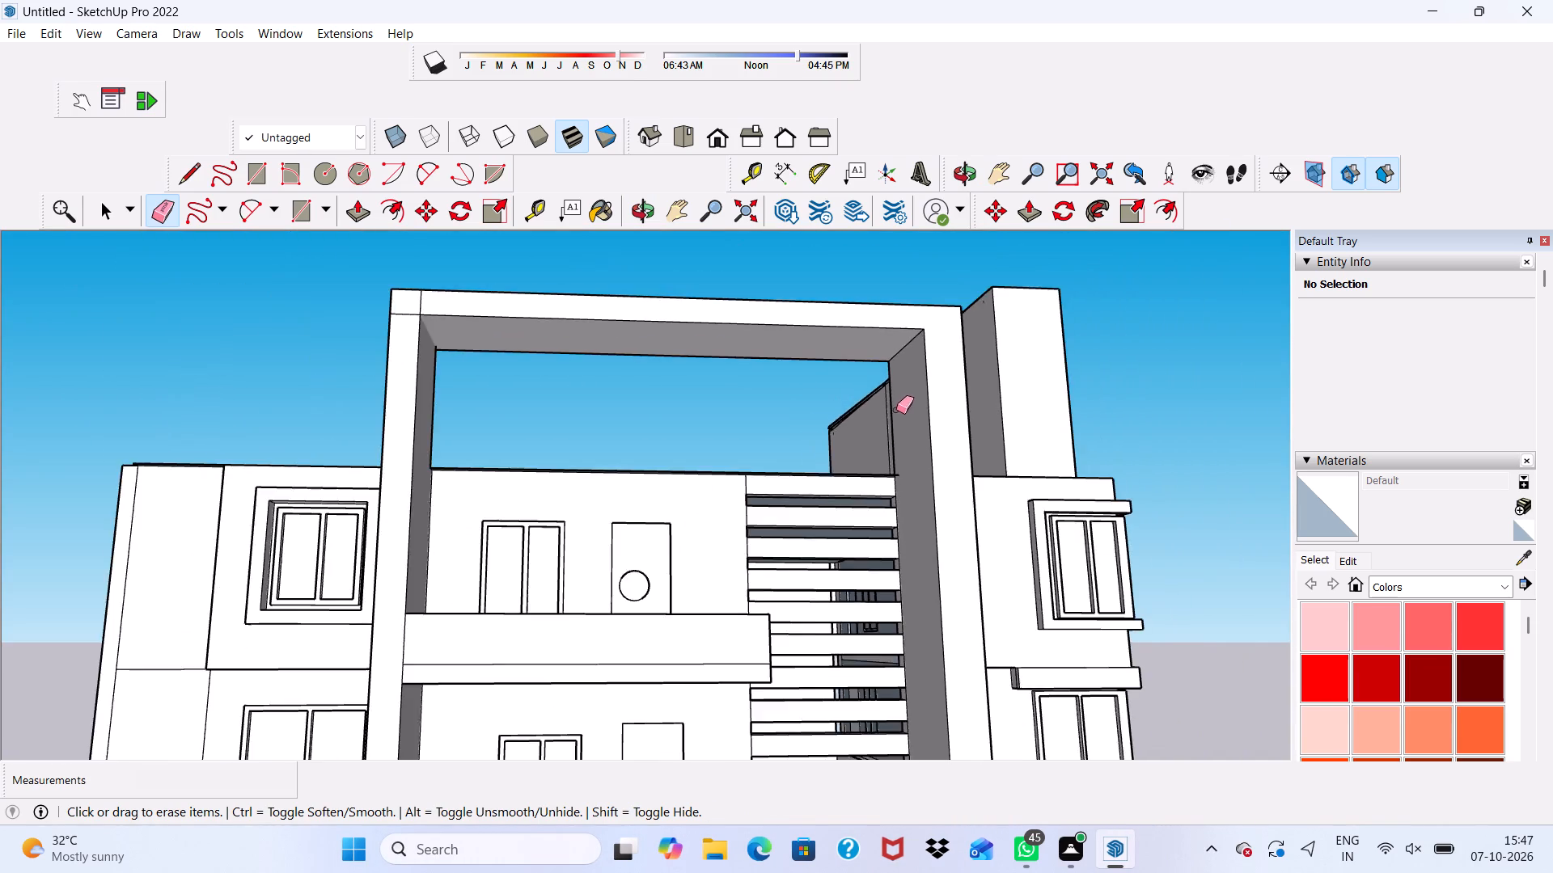
{"action": "middle_click_drag", "start_coordinate": [896, 410], "coordinate": [586, 550]}
{"action": "scroll", "coordinate": [531, 584], "scroll_direction": "up", "scroll_amount": 5}
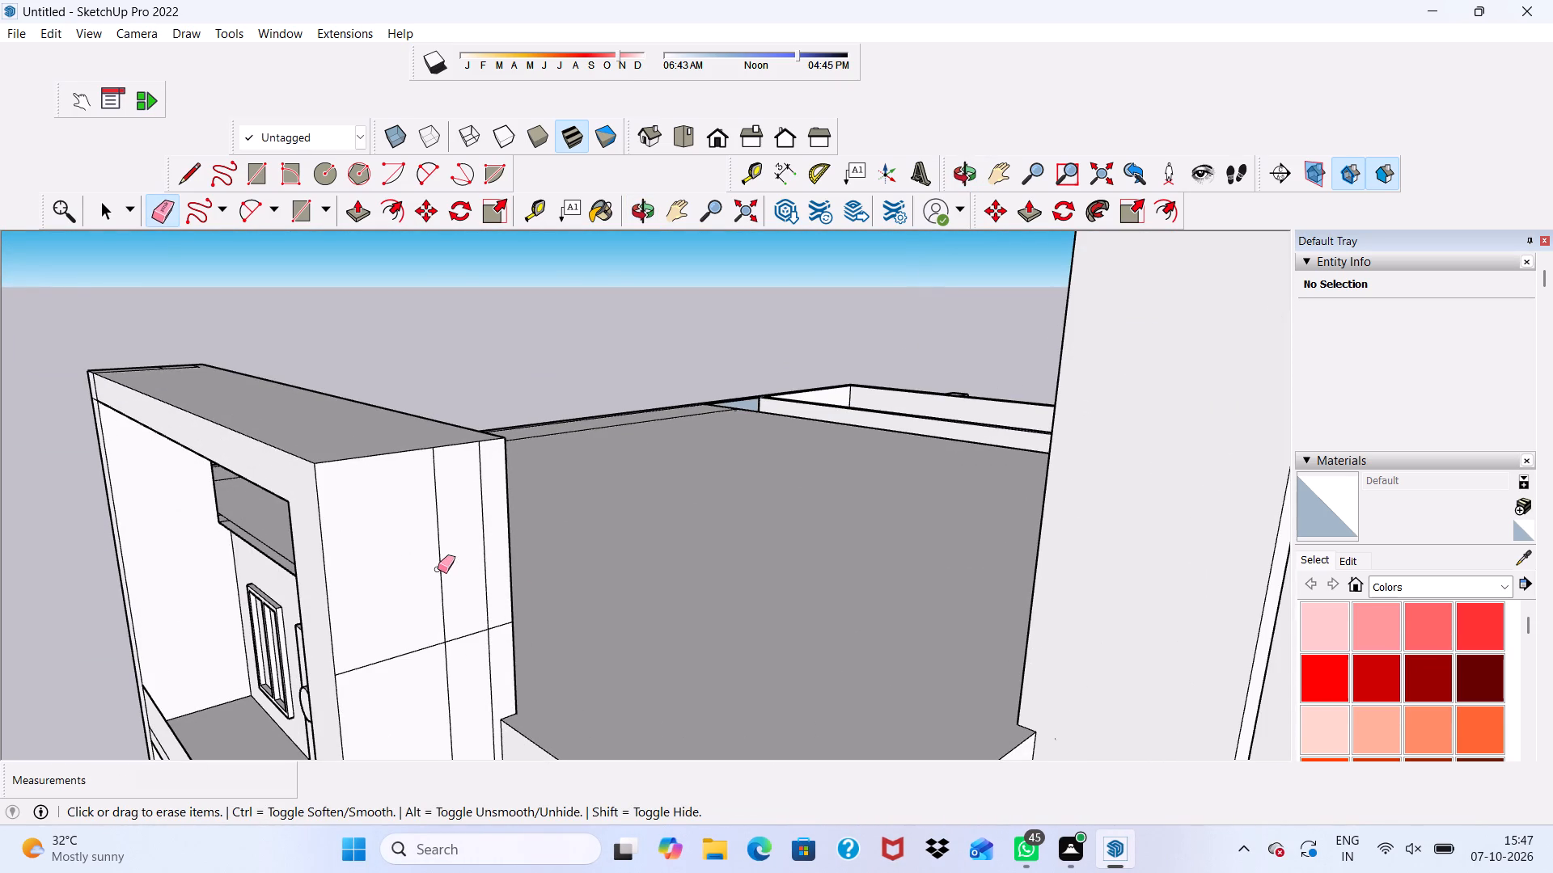
{"action": "left_click_drag", "start_coordinate": [438, 569], "coordinate": [479, 540]}
{"action": "left_click_drag", "start_coordinate": [487, 532], "coordinate": [493, 612]}
{"action": "left_click_drag", "start_coordinate": [497, 621], "coordinate": [415, 652]}
{"action": "left_click_drag", "start_coordinate": [418, 652], "coordinate": [437, 642]}
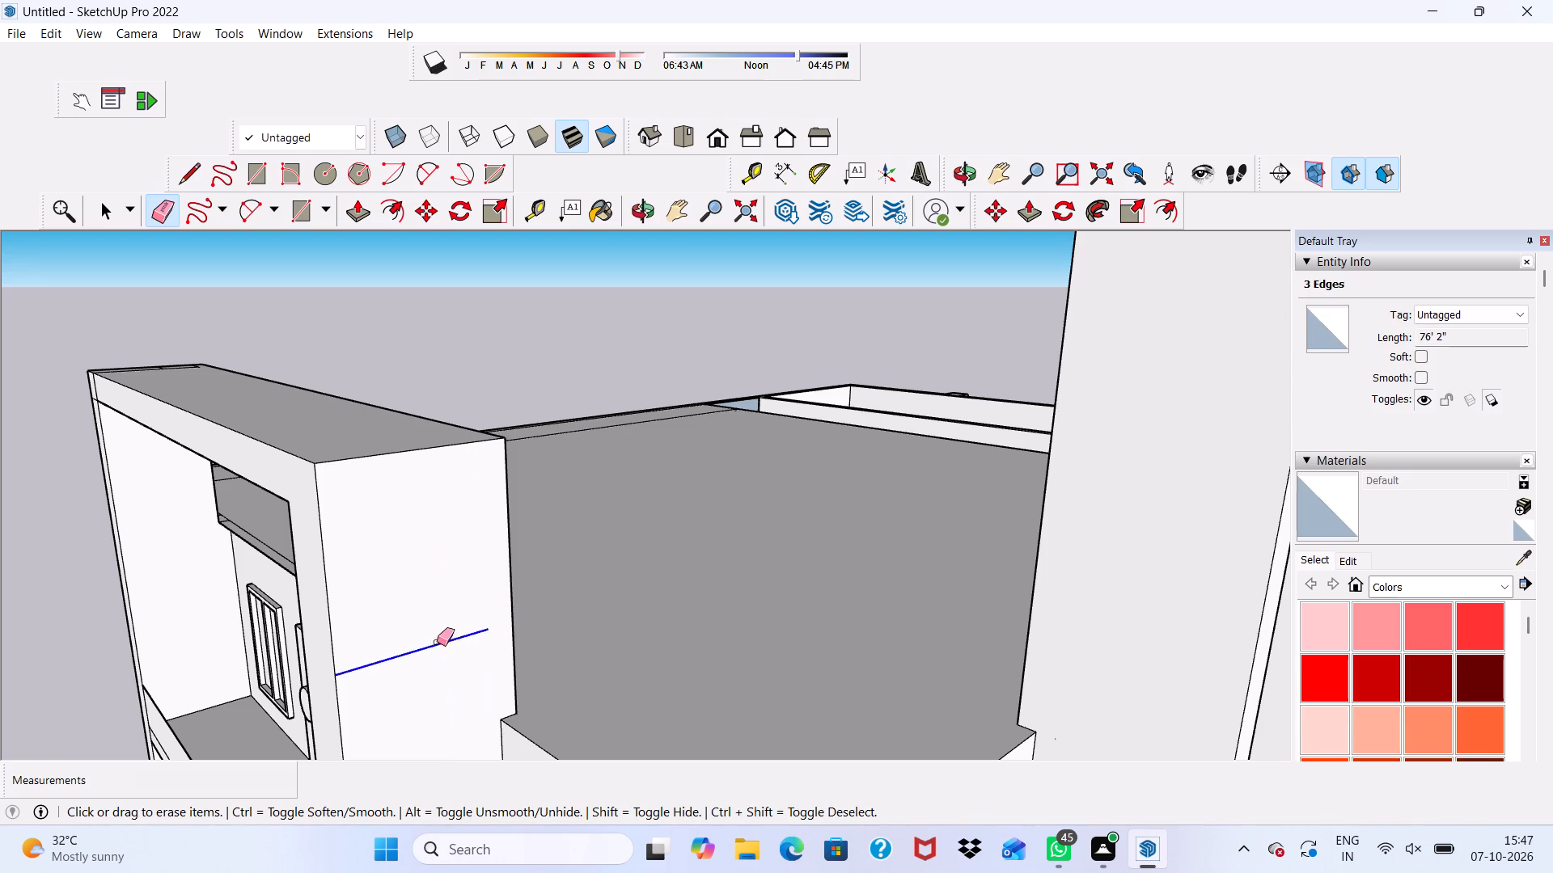
{"action": "left_click_drag", "start_coordinate": [437, 642], "coordinate": [459, 632]}
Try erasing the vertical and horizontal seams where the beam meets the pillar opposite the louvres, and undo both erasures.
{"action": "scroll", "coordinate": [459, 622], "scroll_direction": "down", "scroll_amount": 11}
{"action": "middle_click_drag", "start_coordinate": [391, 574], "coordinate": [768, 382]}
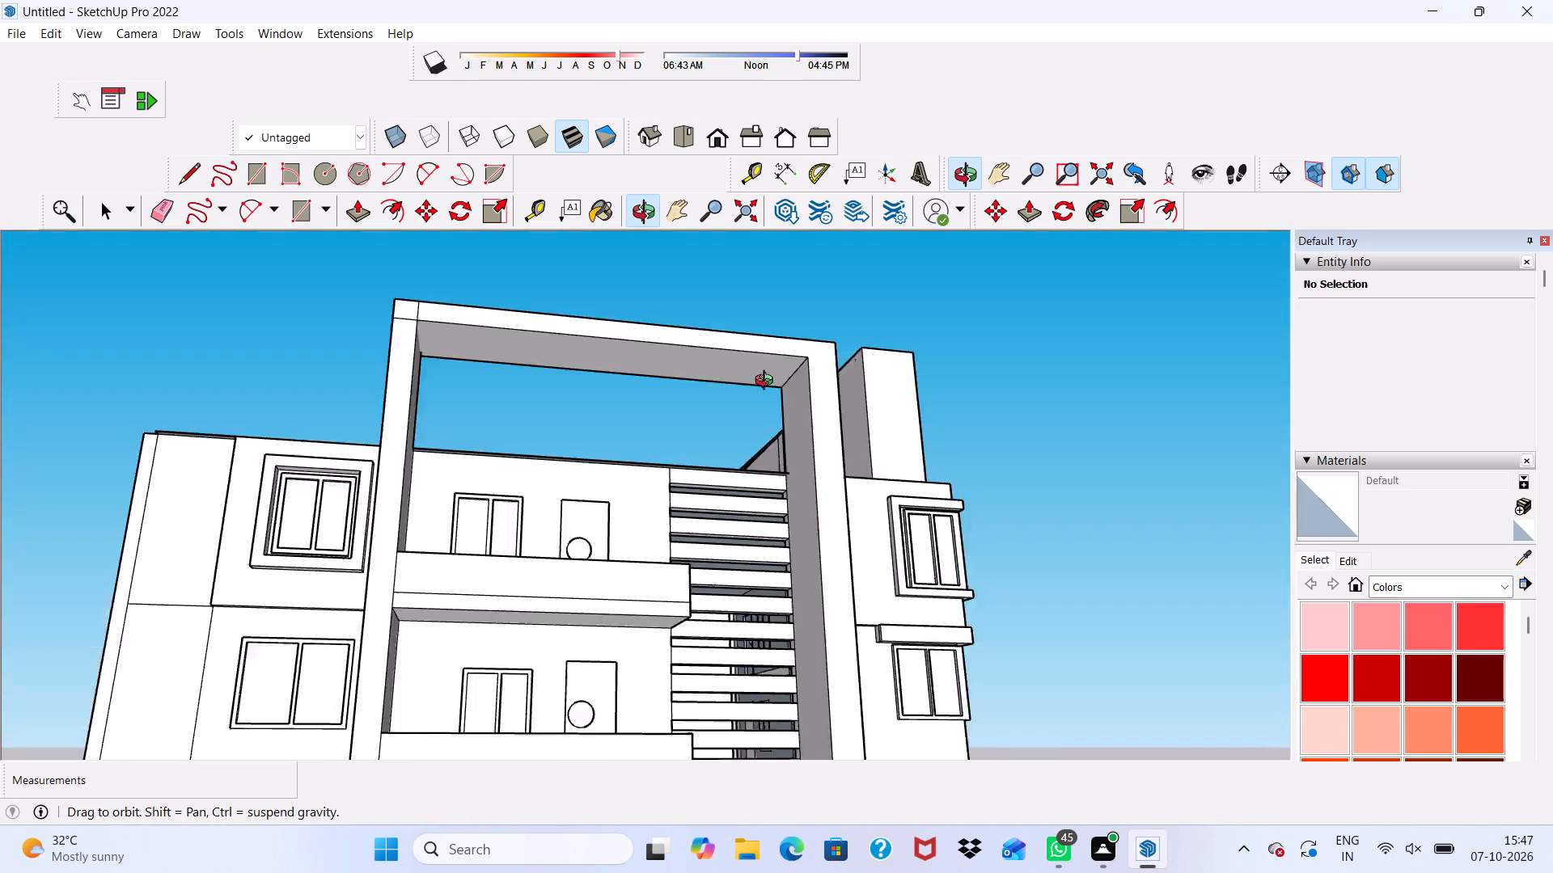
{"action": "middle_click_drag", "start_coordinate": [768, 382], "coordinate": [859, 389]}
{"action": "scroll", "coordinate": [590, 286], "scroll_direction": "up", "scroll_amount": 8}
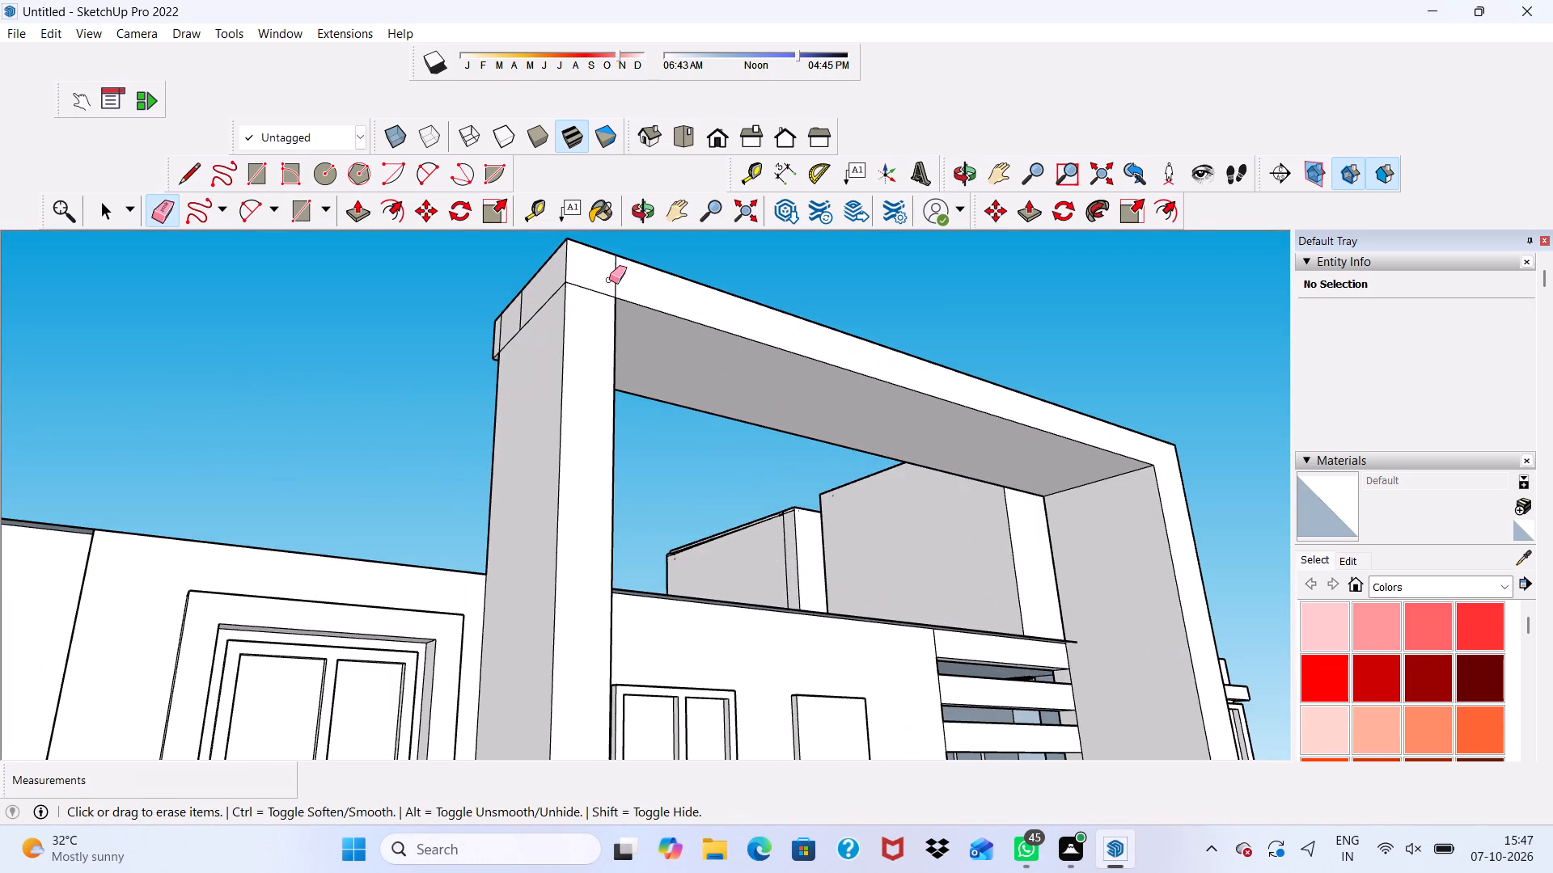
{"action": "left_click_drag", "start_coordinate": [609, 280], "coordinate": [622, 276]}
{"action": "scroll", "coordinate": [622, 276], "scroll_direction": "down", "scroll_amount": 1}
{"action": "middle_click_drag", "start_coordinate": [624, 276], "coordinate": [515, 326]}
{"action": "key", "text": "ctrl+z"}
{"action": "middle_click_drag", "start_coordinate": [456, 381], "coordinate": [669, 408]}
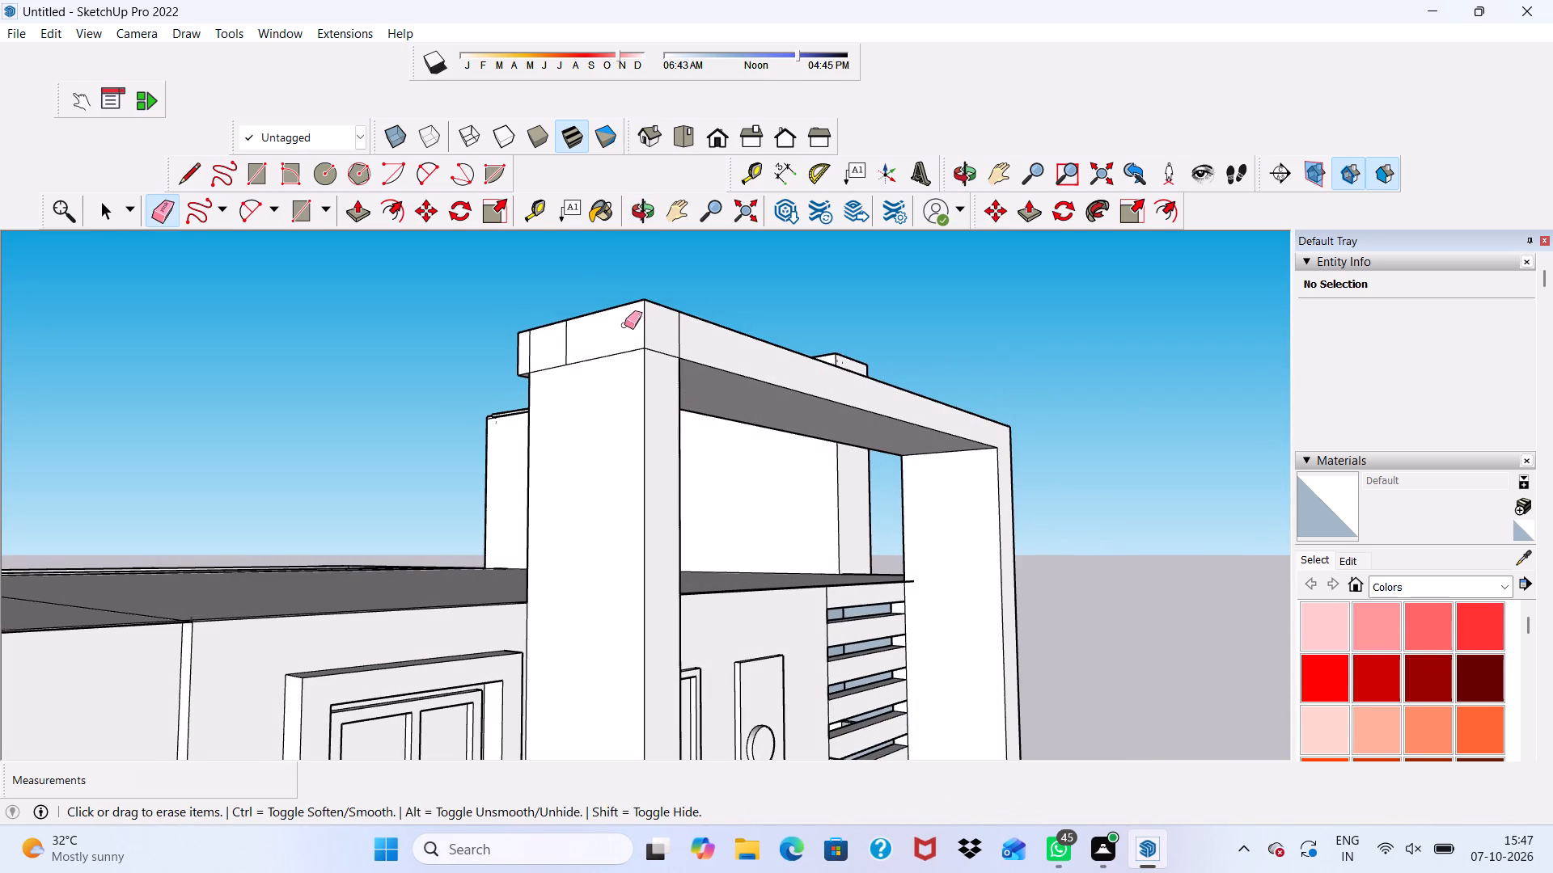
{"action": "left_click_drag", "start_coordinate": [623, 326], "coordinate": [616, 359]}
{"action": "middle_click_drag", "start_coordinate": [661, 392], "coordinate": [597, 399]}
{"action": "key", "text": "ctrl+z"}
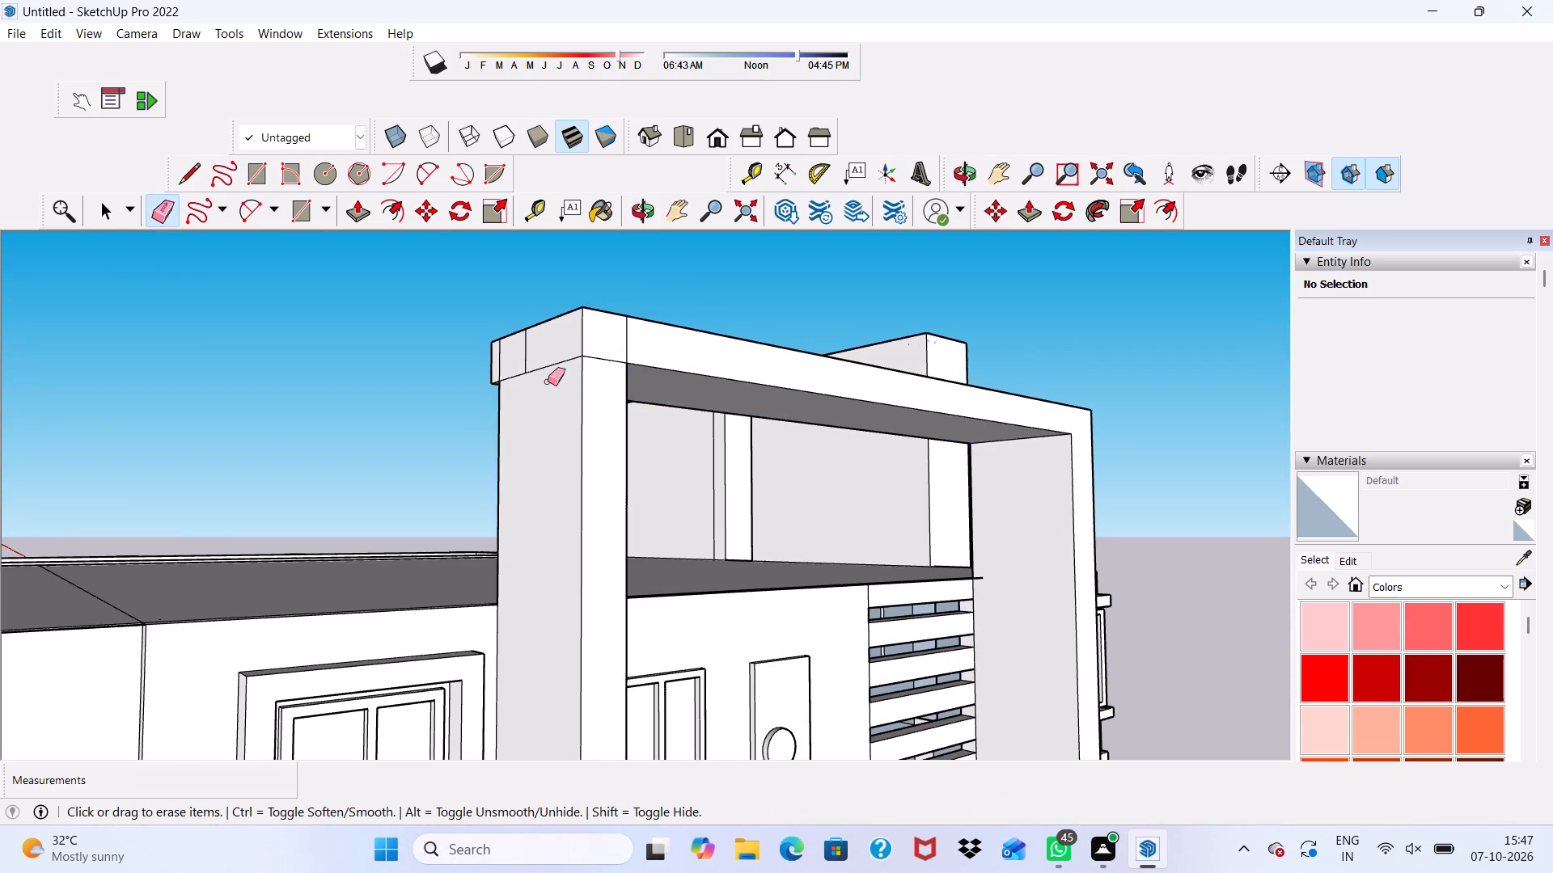
Erase the two vertical seams on the beam's end face above the pillar opposite the louvres.
{"action": "scroll", "coordinate": [545, 380], "scroll_direction": "up", "scroll_amount": 5}
{"action": "left_click", "coordinate": [512, 326]}
{"action": "left_click", "coordinate": [473, 344]}
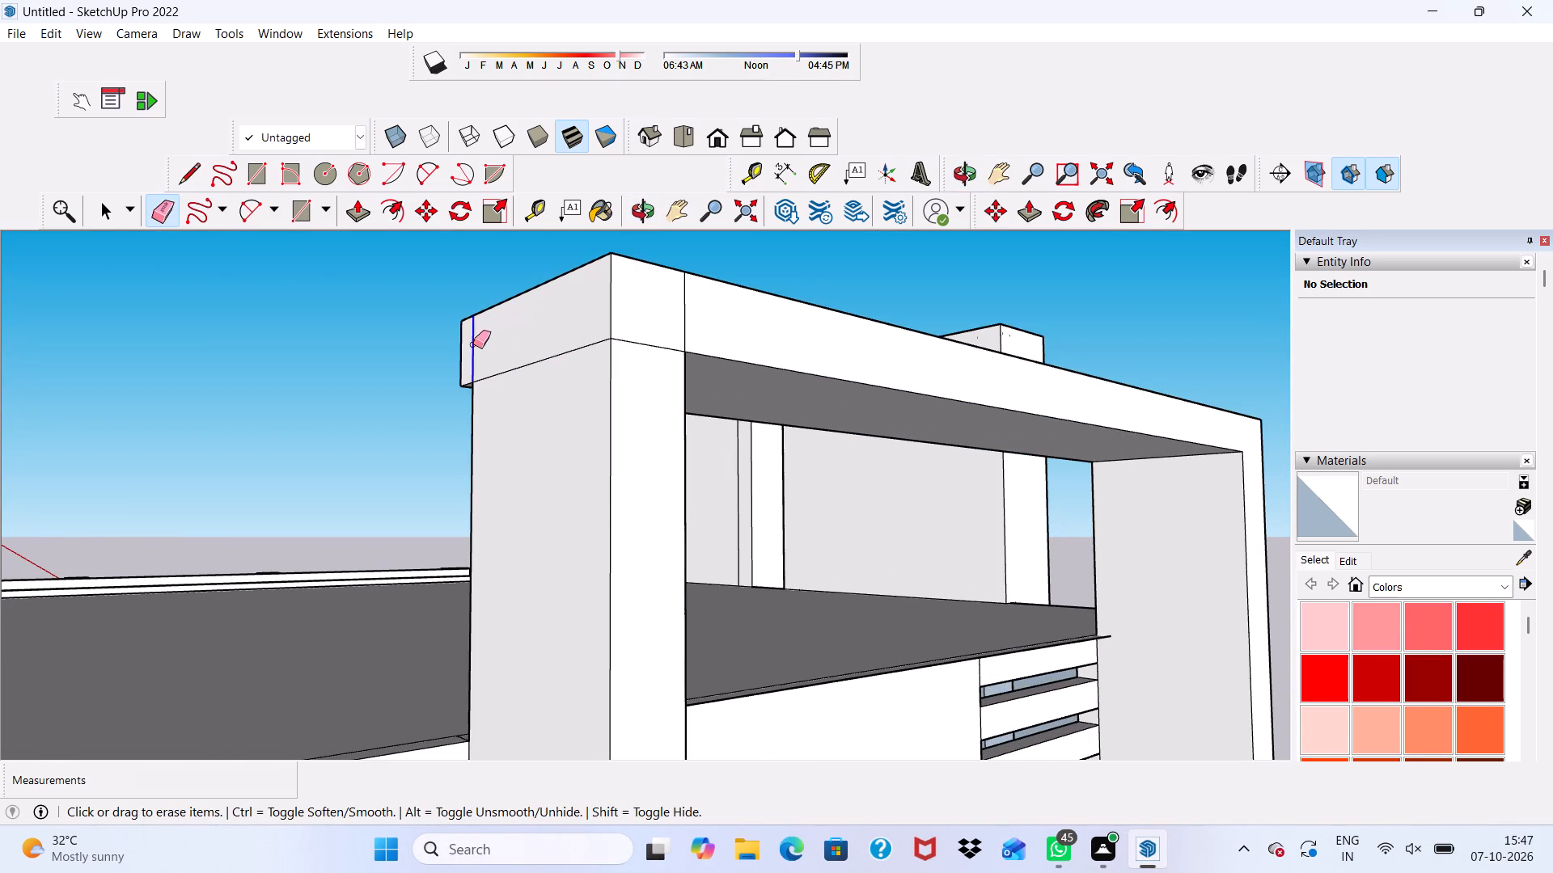
Examine the pillar-and-beam frame and the whole building from several sides.
{"action": "scroll", "coordinate": [567, 392], "scroll_direction": "down", "scroll_amount": 2}
{"action": "middle_click_drag", "start_coordinate": [608, 420], "coordinate": [238, 446]}
{"action": "scroll", "coordinate": [450, 391], "scroll_direction": "up", "scroll_amount": 4}
{"action": "key", "text": "space"}
{"action": "scroll", "coordinate": [463, 386], "scroll_direction": "down", "scroll_amount": 15}
{"action": "scroll", "coordinate": [754, 360], "scroll_direction": "down", "scroll_amount": 1}
{"action": "middle_click_drag", "start_coordinate": [754, 360], "coordinate": [902, 348]}
{"action": "scroll", "coordinate": [926, 394], "scroll_direction": "up", "scroll_amount": 4}
{"action": "scroll", "coordinate": [926, 396], "scroll_direction": "down", "scroll_amount": 14}
{"action": "middle_click_drag", "start_coordinate": [871, 416], "coordinate": [555, 425]}
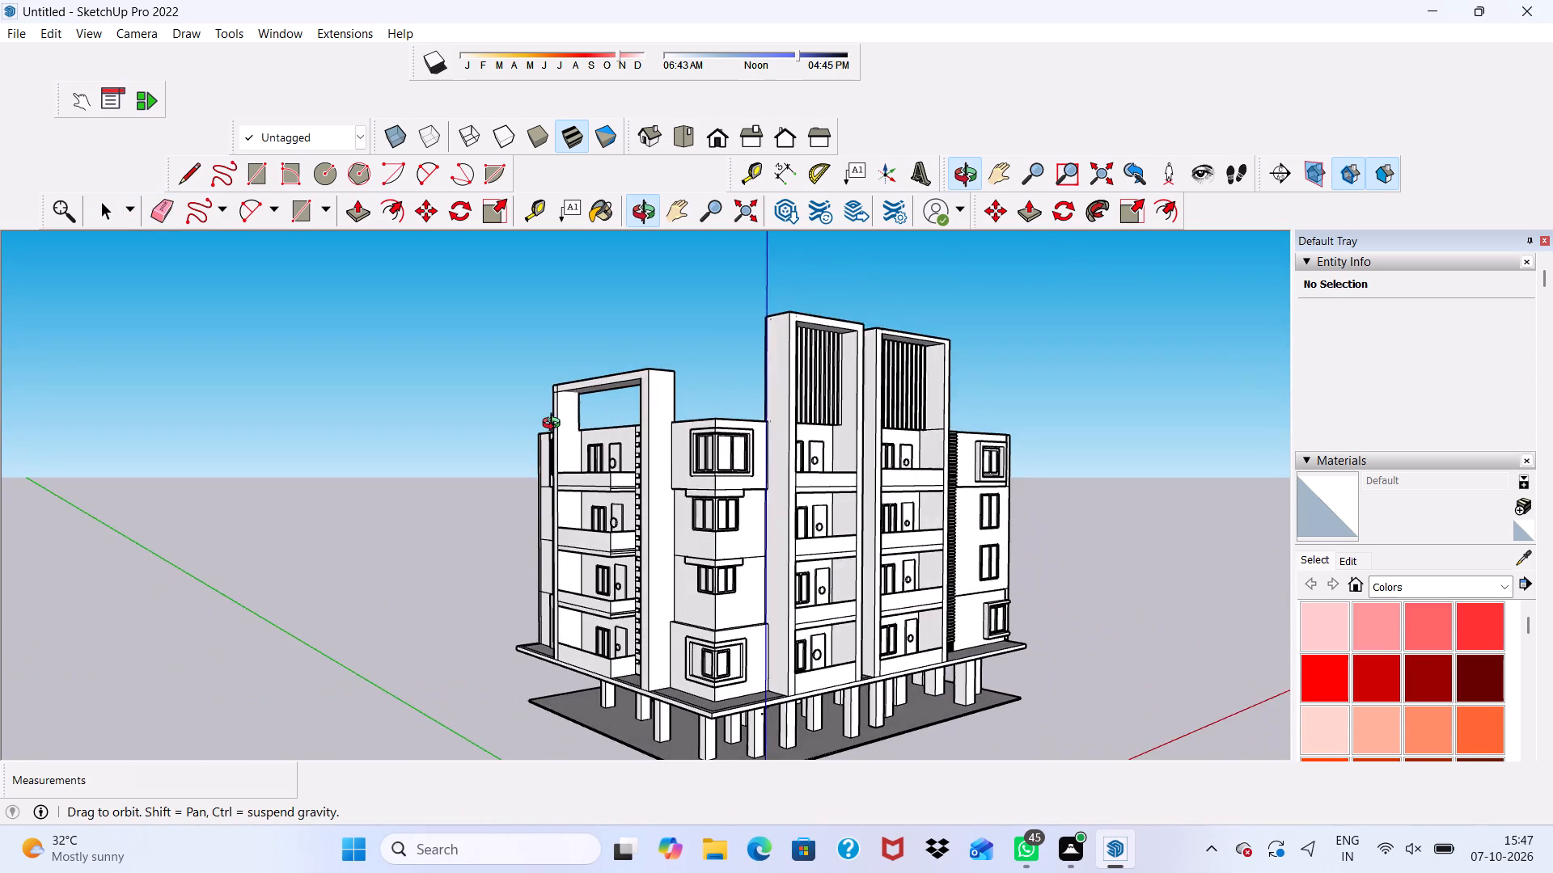
{"action": "middle_click_drag", "start_coordinate": [555, 425], "coordinate": [815, 395]}
{"action": "scroll", "coordinate": [823, 396], "scroll_direction": "up", "scroll_amount": 4}
{"action": "scroll", "coordinate": [757, 366], "scroll_direction": "up", "scroll_amount": 4}
{"action": "scroll", "coordinate": [761, 368], "scroll_direction": "down", "scroll_amount": 1}
{"action": "middle_click_drag", "start_coordinate": [761, 368], "coordinate": [745, 373]}
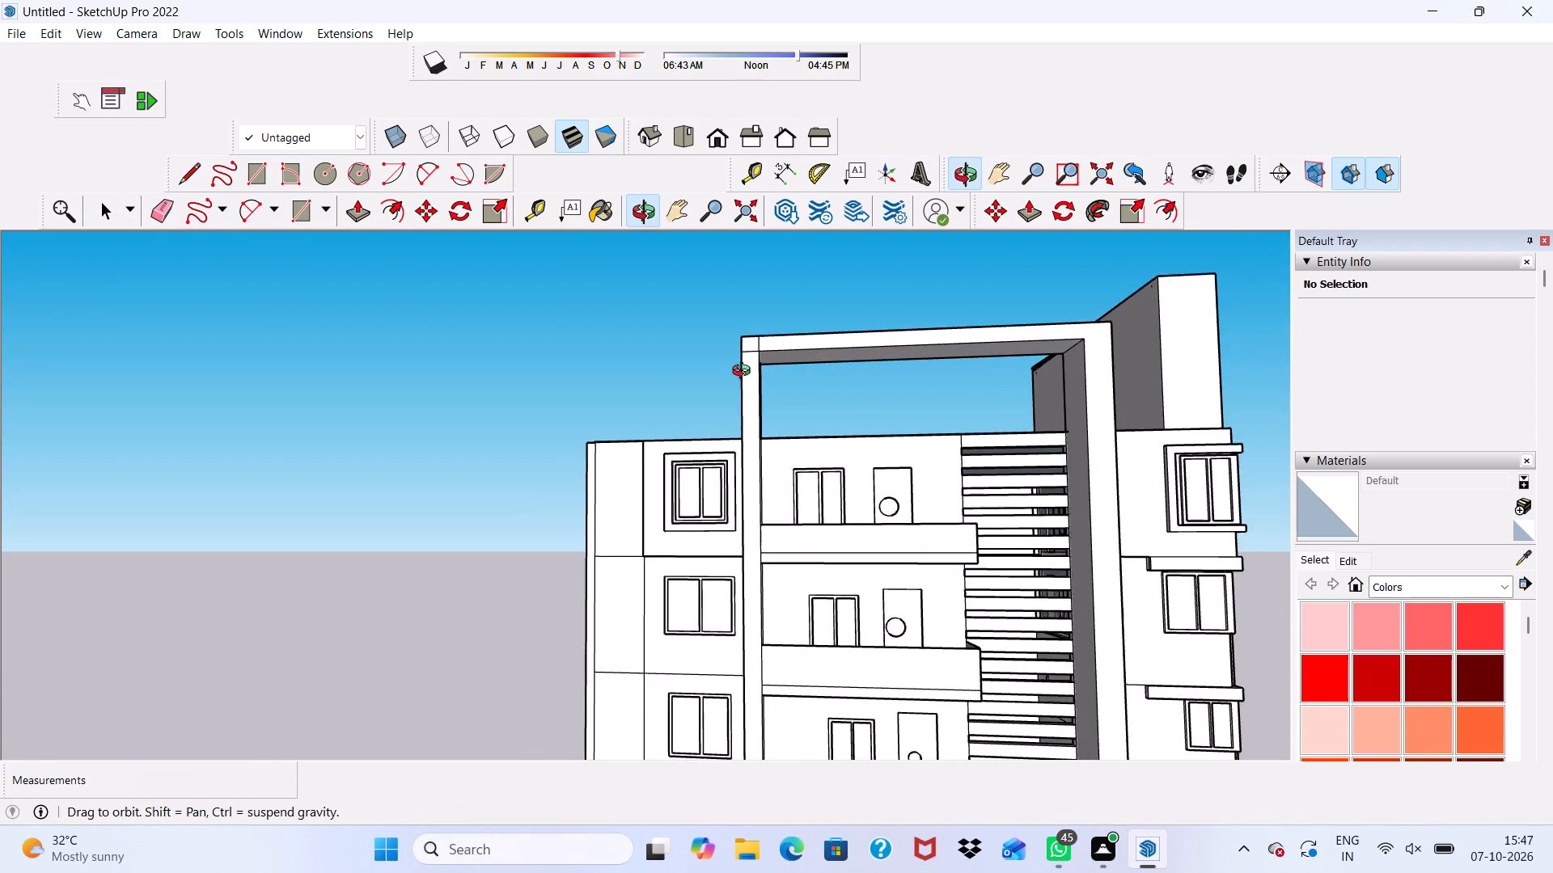
Draw a rectangle of about 24' 4 7/16" by 6' 5 11/16" across the frame's opening, from the roof edge to the beam's underside.
{"action": "middle_click_drag", "start_coordinate": [745, 373], "coordinate": [631, 431]}
{"action": "scroll", "coordinate": [631, 431], "scroll_direction": "up", "scroll_amount": 4}
{"action": "middle_click_drag", "start_coordinate": [705, 517], "coordinate": [815, 493]}
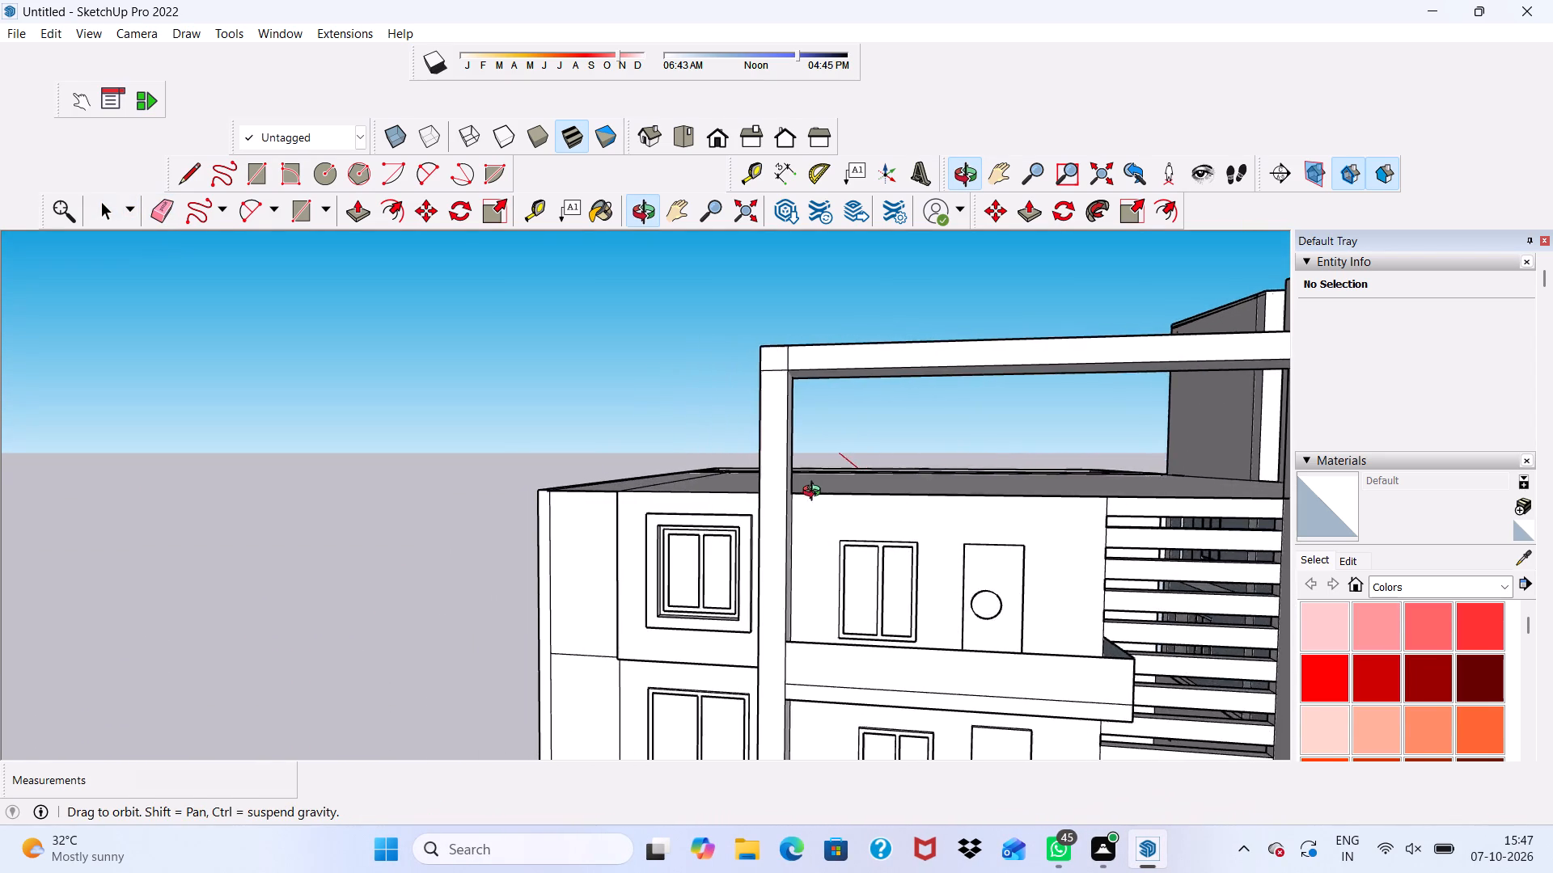
{"action": "middle_click_drag", "start_coordinate": [815, 493], "coordinate": [791, 475]}
{"action": "left_click", "coordinate": [254, 167]}
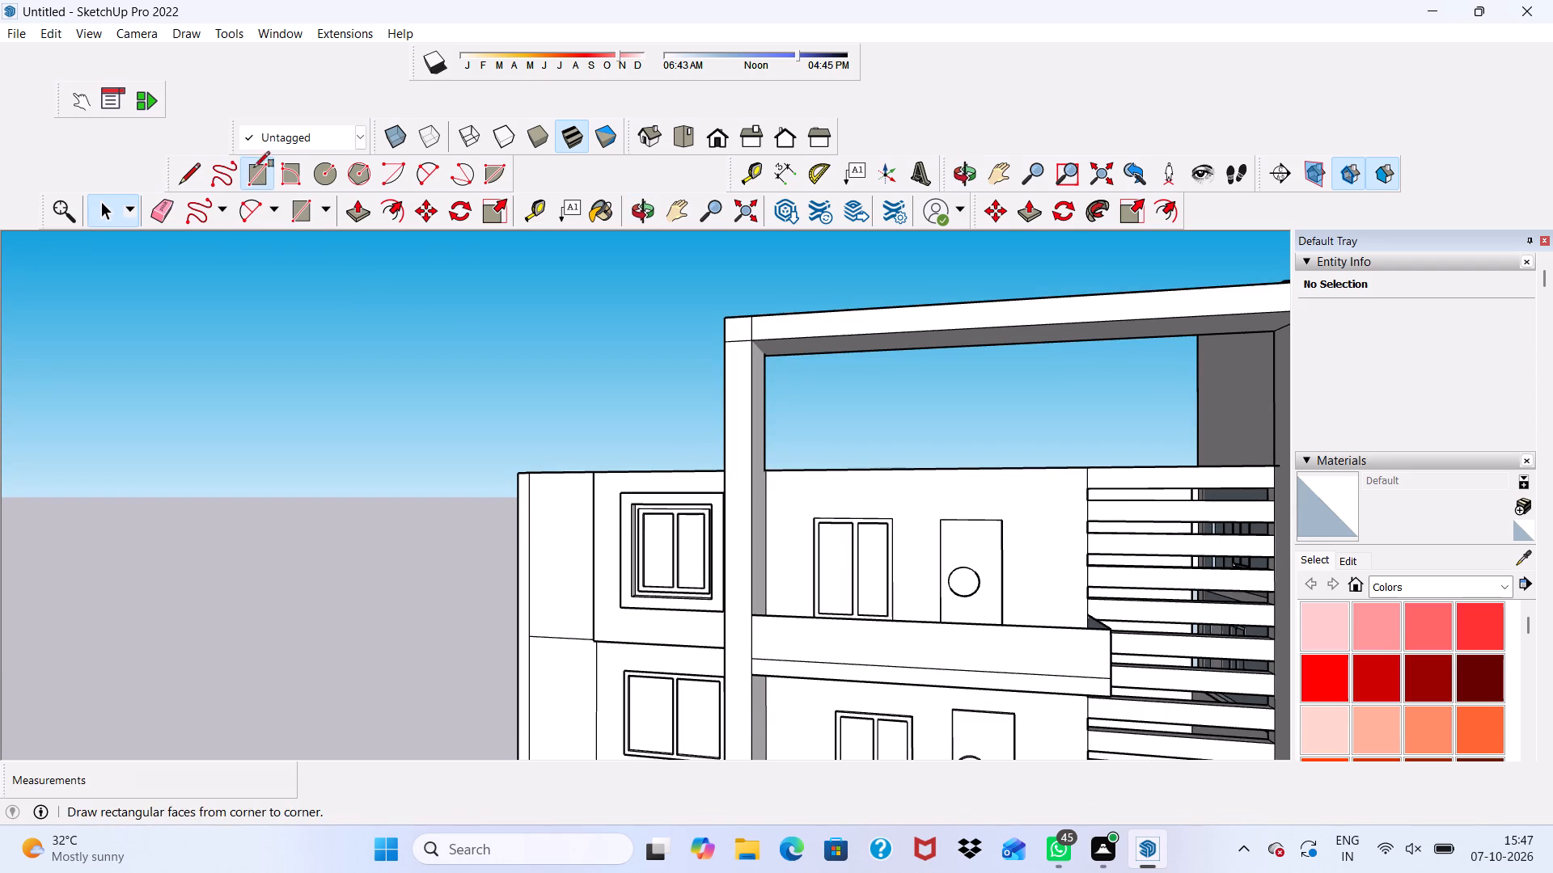
{"action": "scroll", "coordinate": [569, 409], "scroll_direction": "up", "scroll_amount": 2}
{"action": "scroll", "coordinate": [847, 491], "scroll_direction": "up", "scroll_amount": 7}
{"action": "scroll", "coordinate": [831, 490], "scroll_direction": "down", "scroll_amount": 6}
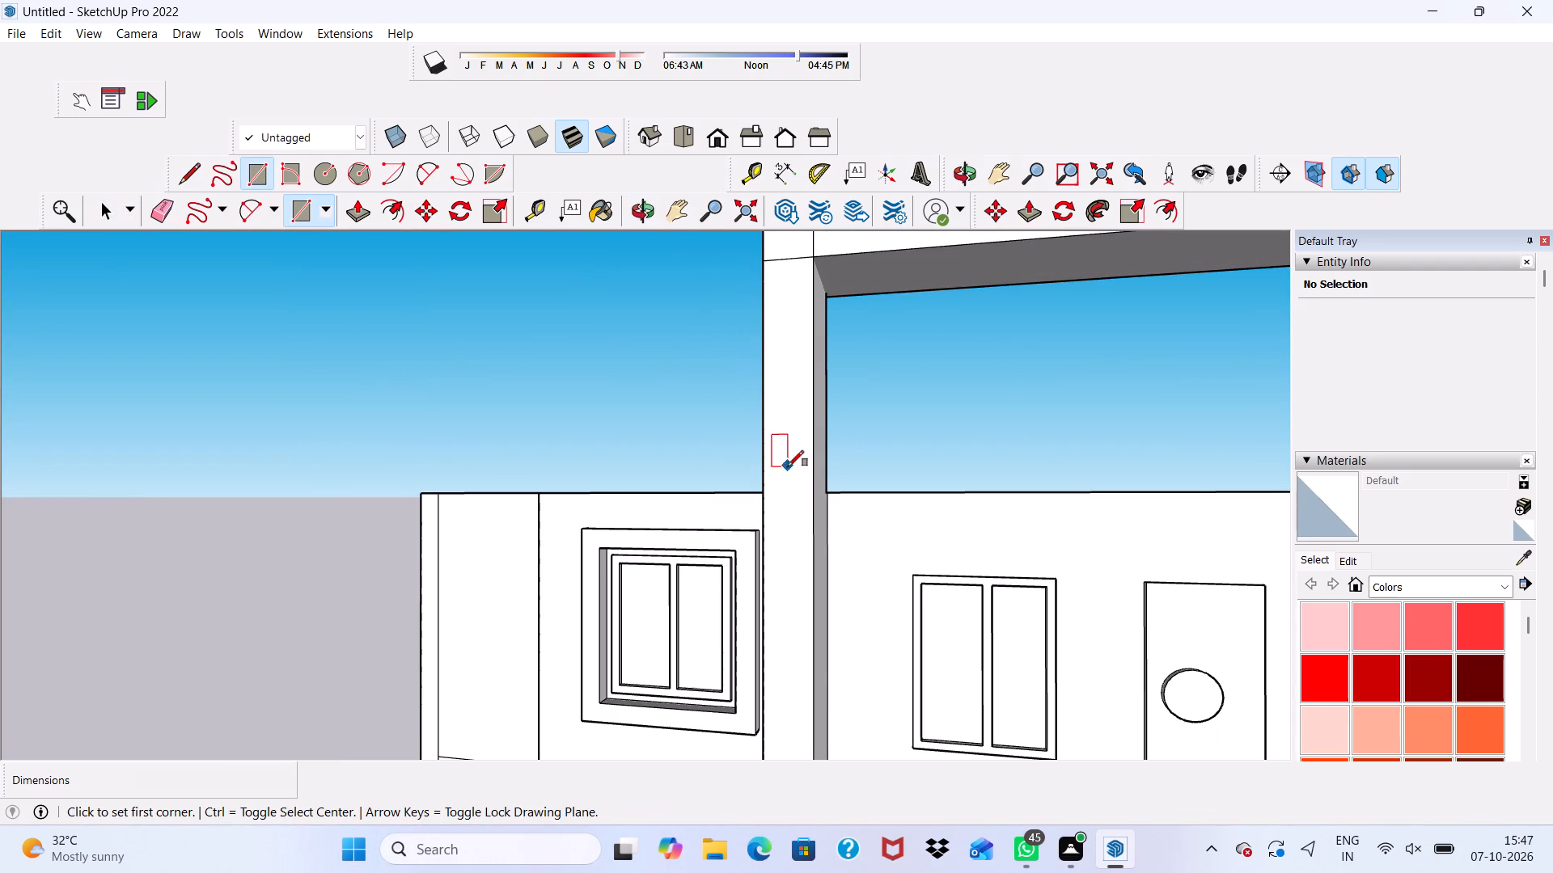
{"action": "left_click", "coordinate": [827, 491]}
{"action": "scroll", "coordinate": [772, 453], "scroll_direction": "down", "scroll_amount": 8}
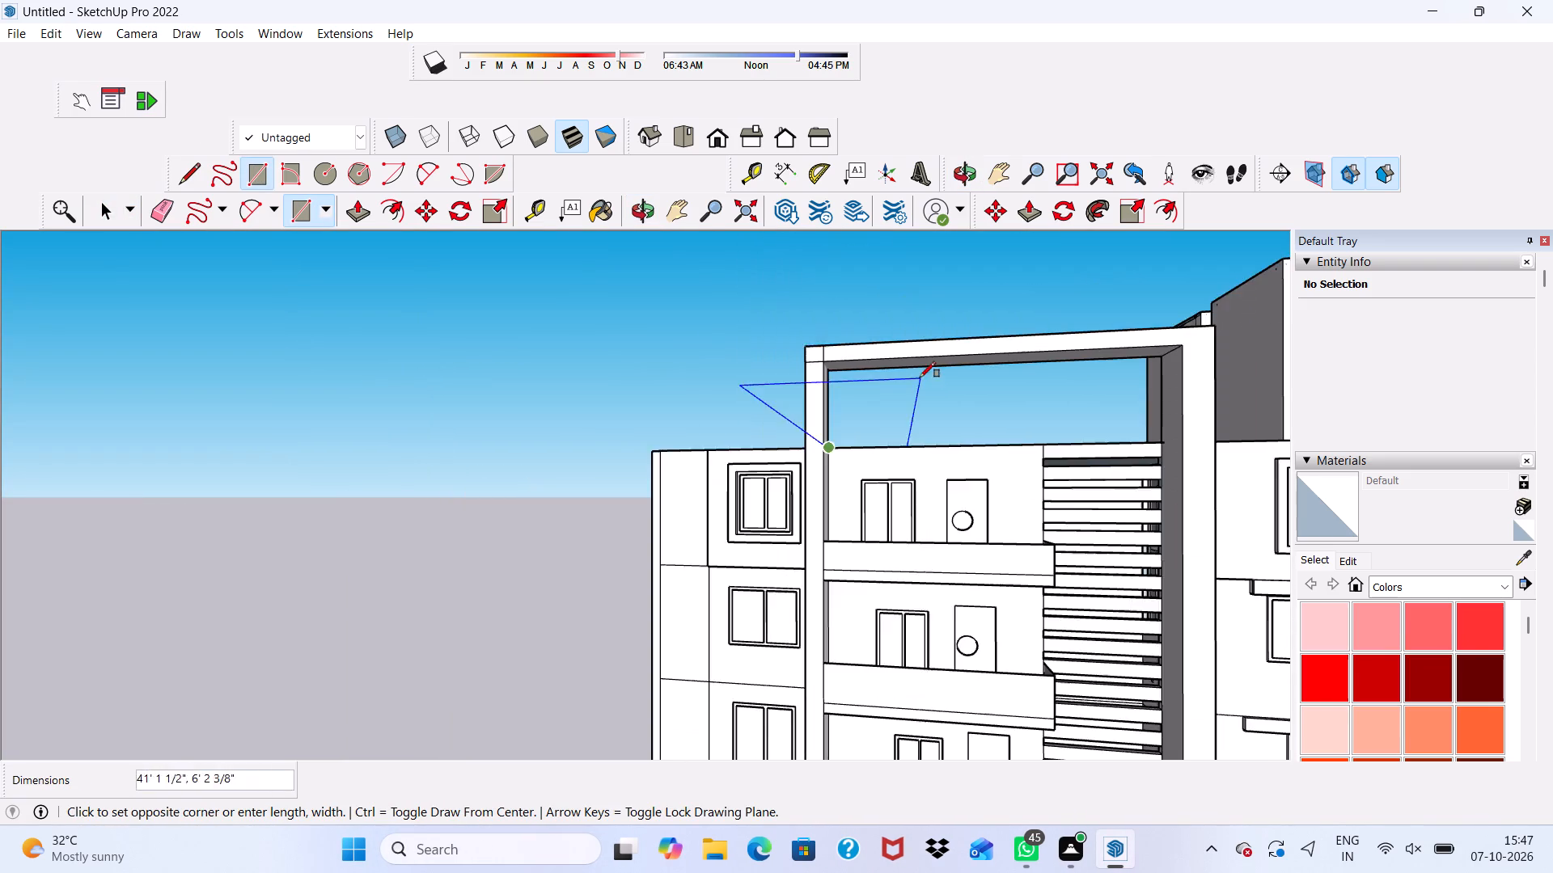
{"action": "scroll", "coordinate": [920, 377], "scroll_direction": "down", "scroll_amount": 3}
{"action": "scroll", "coordinate": [1128, 374], "scroll_direction": "up", "scroll_amount": 3}
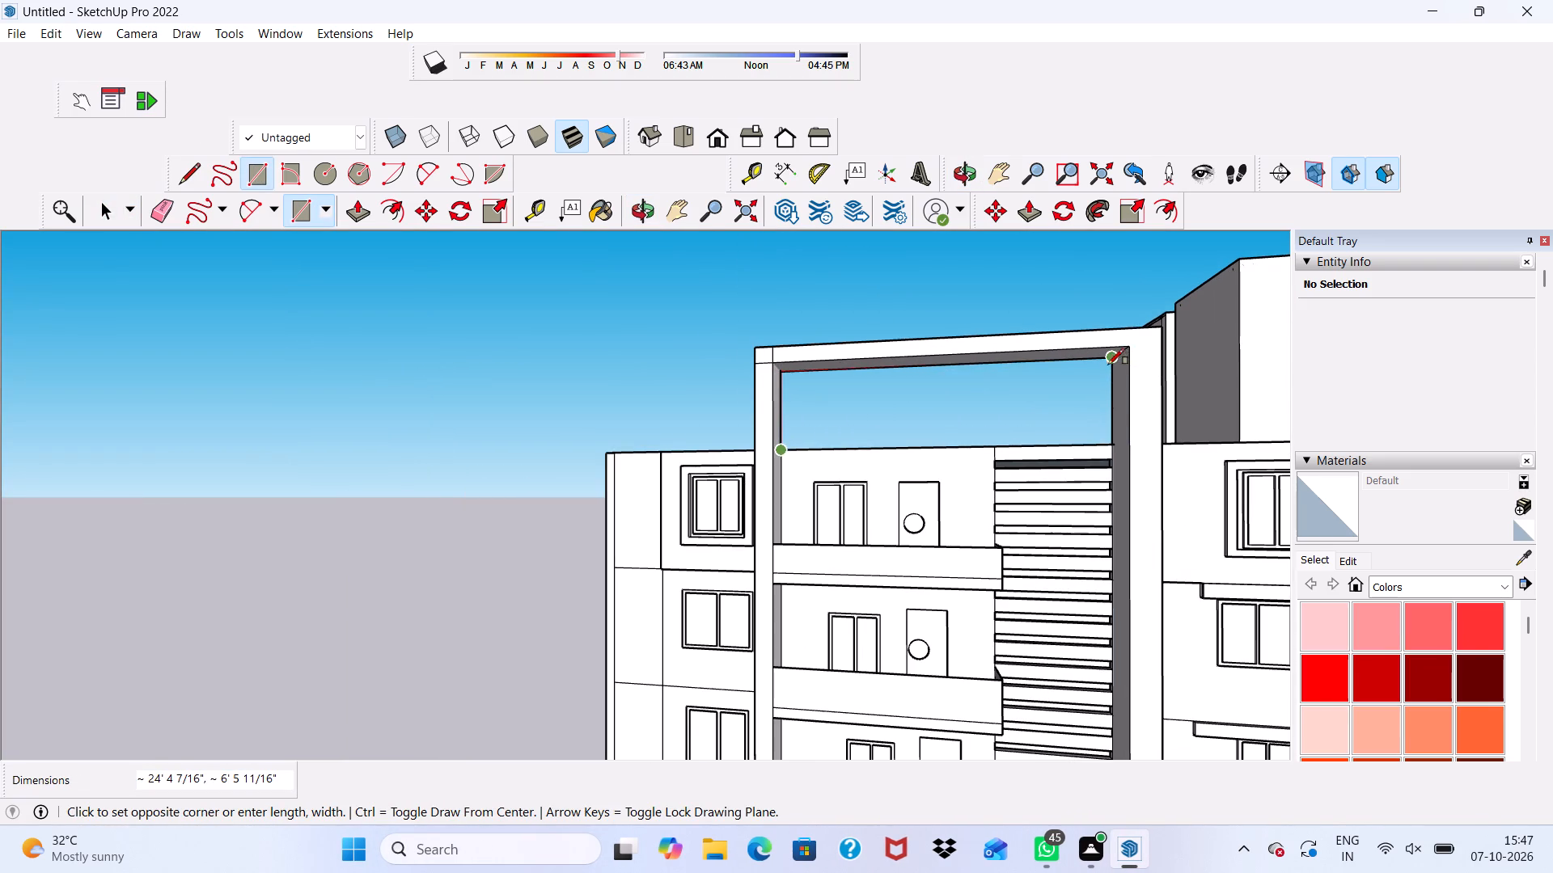
{"action": "scroll", "coordinate": [1107, 368], "scroll_direction": "up", "scroll_amount": 5}
{"action": "left_click", "coordinate": [1111, 350]}
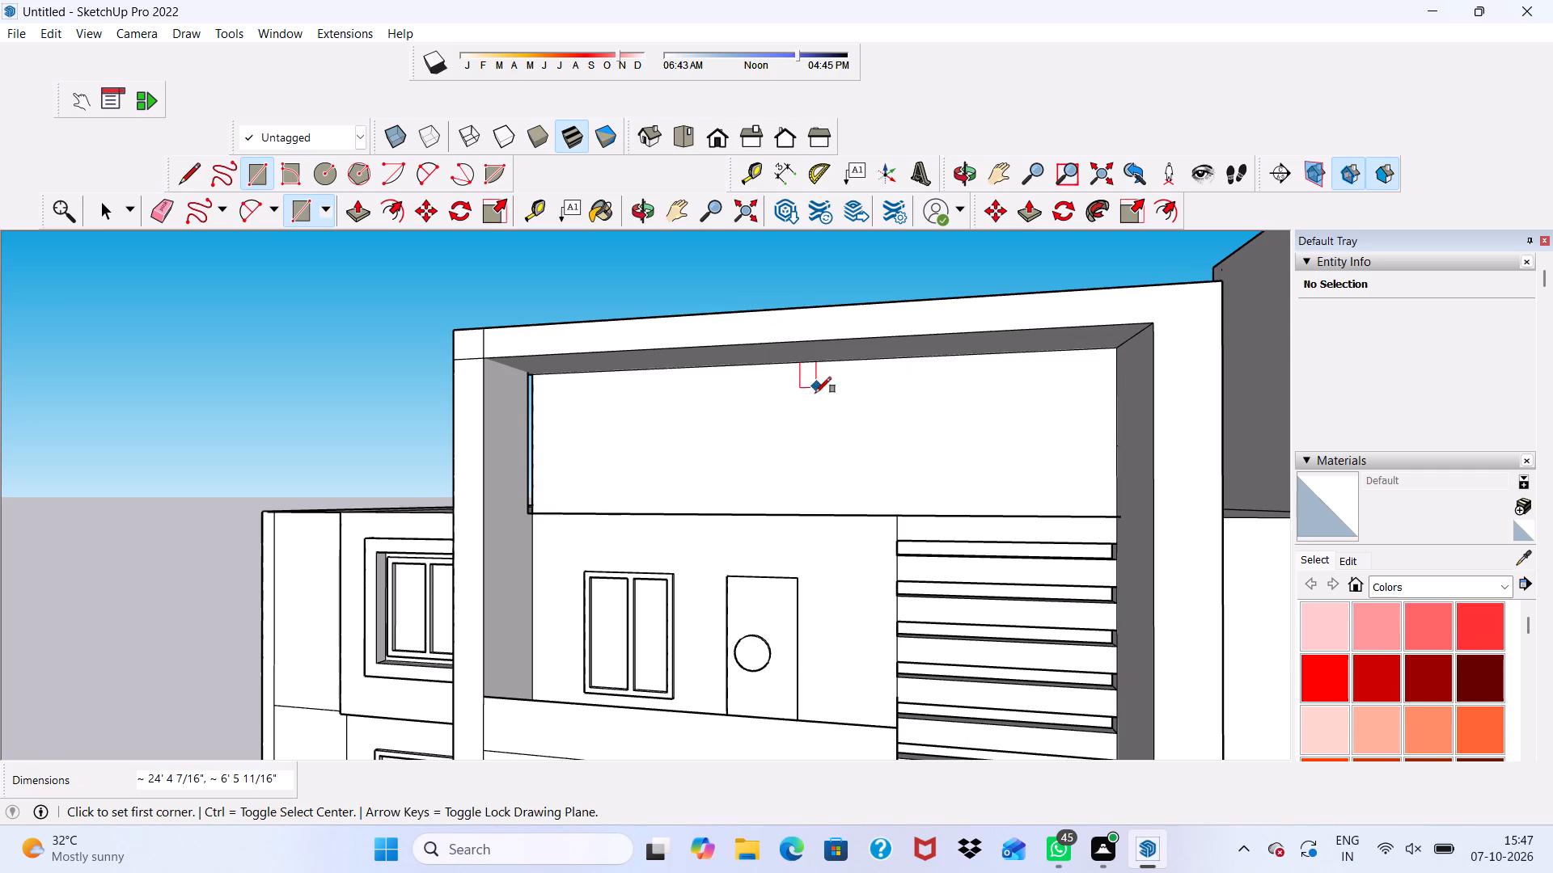
{"action": "key", "text": "space"}
{"action": "scroll", "coordinate": [561, 414], "scroll_direction": "up", "scroll_amount": 1}
{"action": "scroll", "coordinate": [556, 413], "scroll_direction": "down", "scroll_amount": 1}
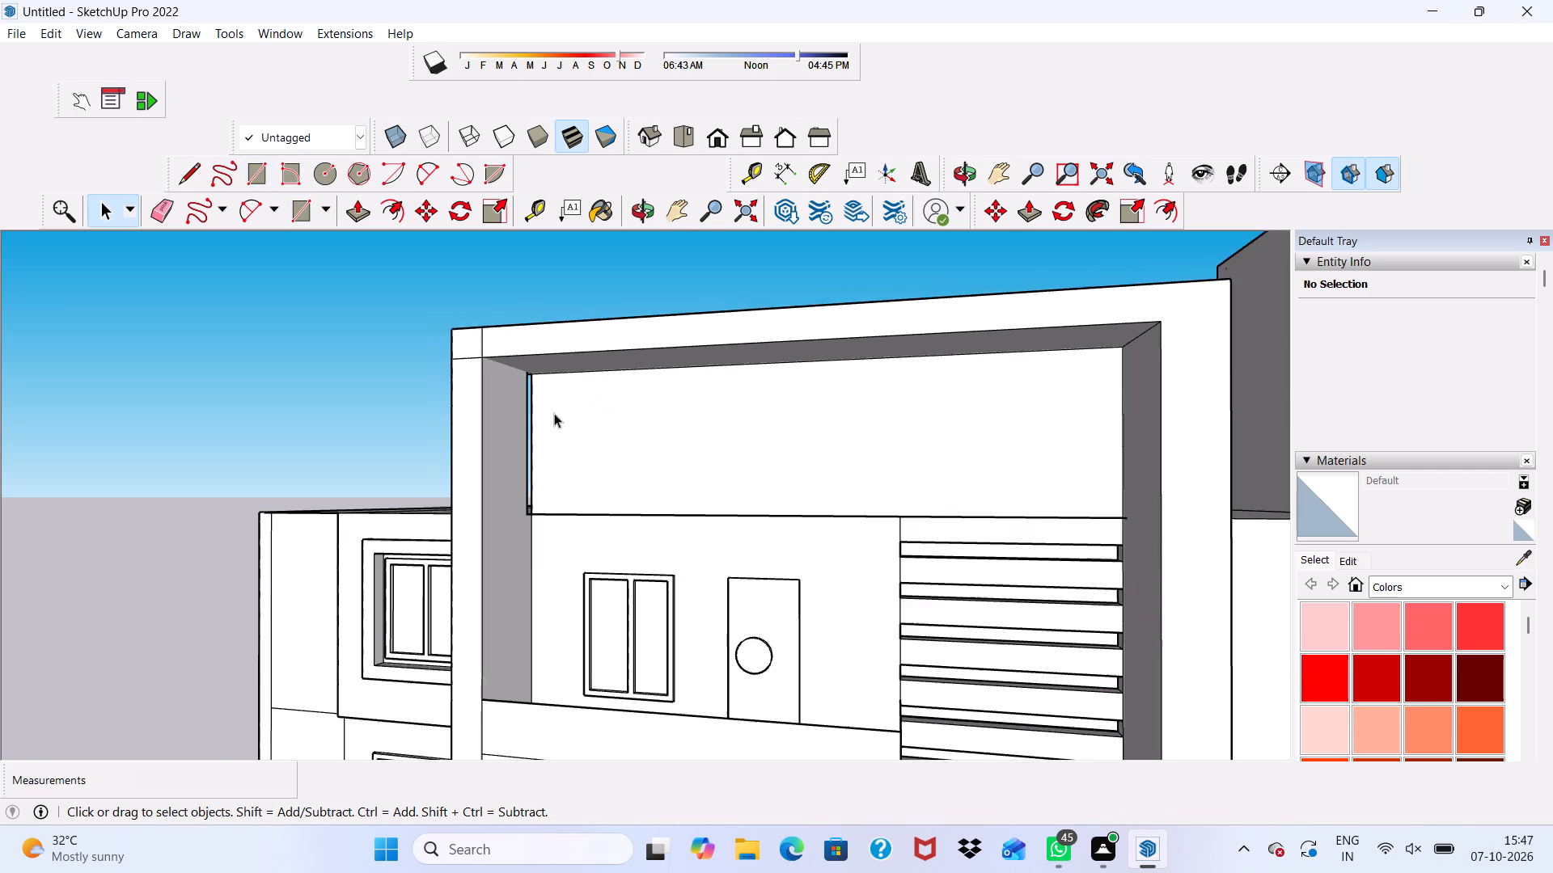
Push/pull the exposed narrow strip of the pillar opposite the louvres, beside the gap next to the new wall panel.
{"action": "middle_click_drag", "start_coordinate": [554, 413], "coordinate": [1049, 434]}
{"action": "scroll", "coordinate": [941, 449], "scroll_direction": "up", "scroll_amount": 7}
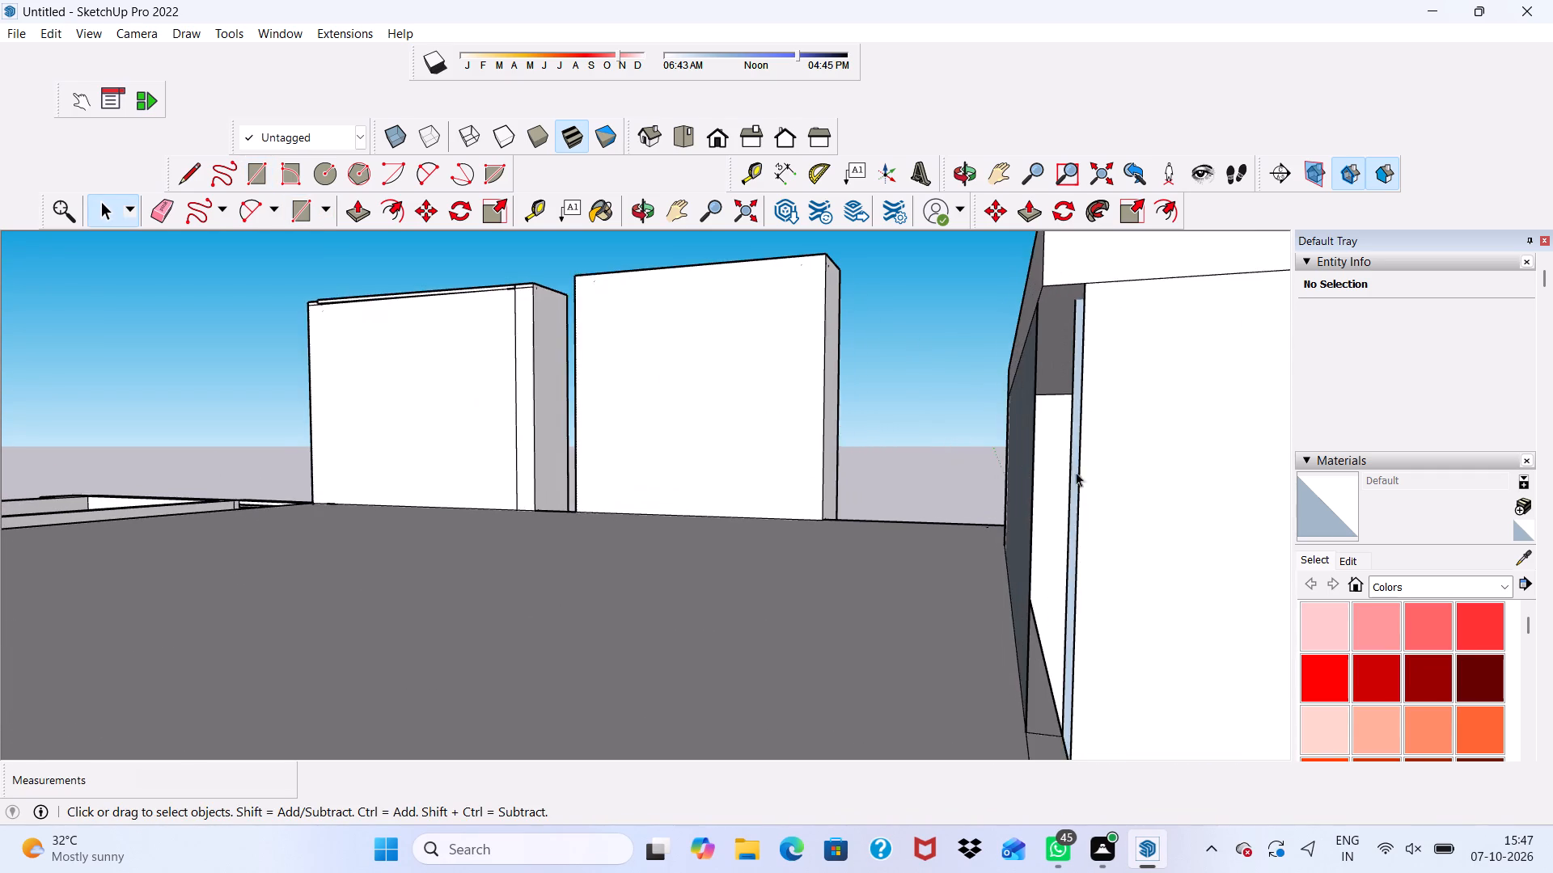
{"action": "scroll", "coordinate": [1096, 472], "scroll_direction": "up", "scroll_amount": 4}
{"action": "middle_click_drag", "start_coordinate": [1052, 445], "coordinate": [1154, 447]}
{"action": "scroll", "coordinate": [1064, 422], "scroll_direction": "up", "scroll_amount": 2}
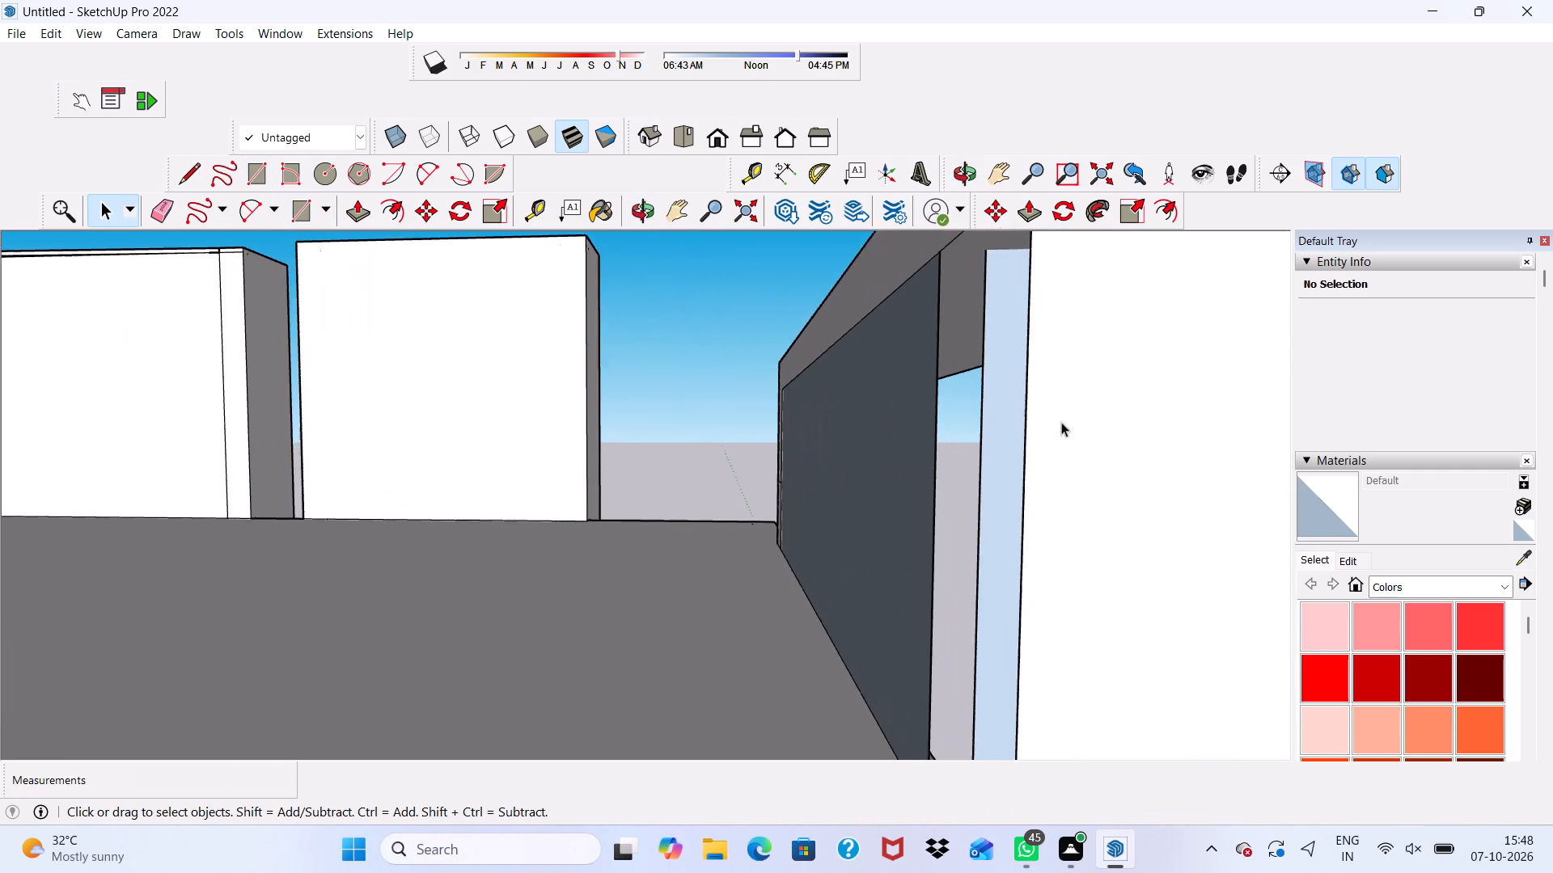
{"action": "scroll", "coordinate": [1061, 422], "scroll_direction": "up", "scroll_amount": 1}
{"action": "left_click", "coordinate": [986, 424]}
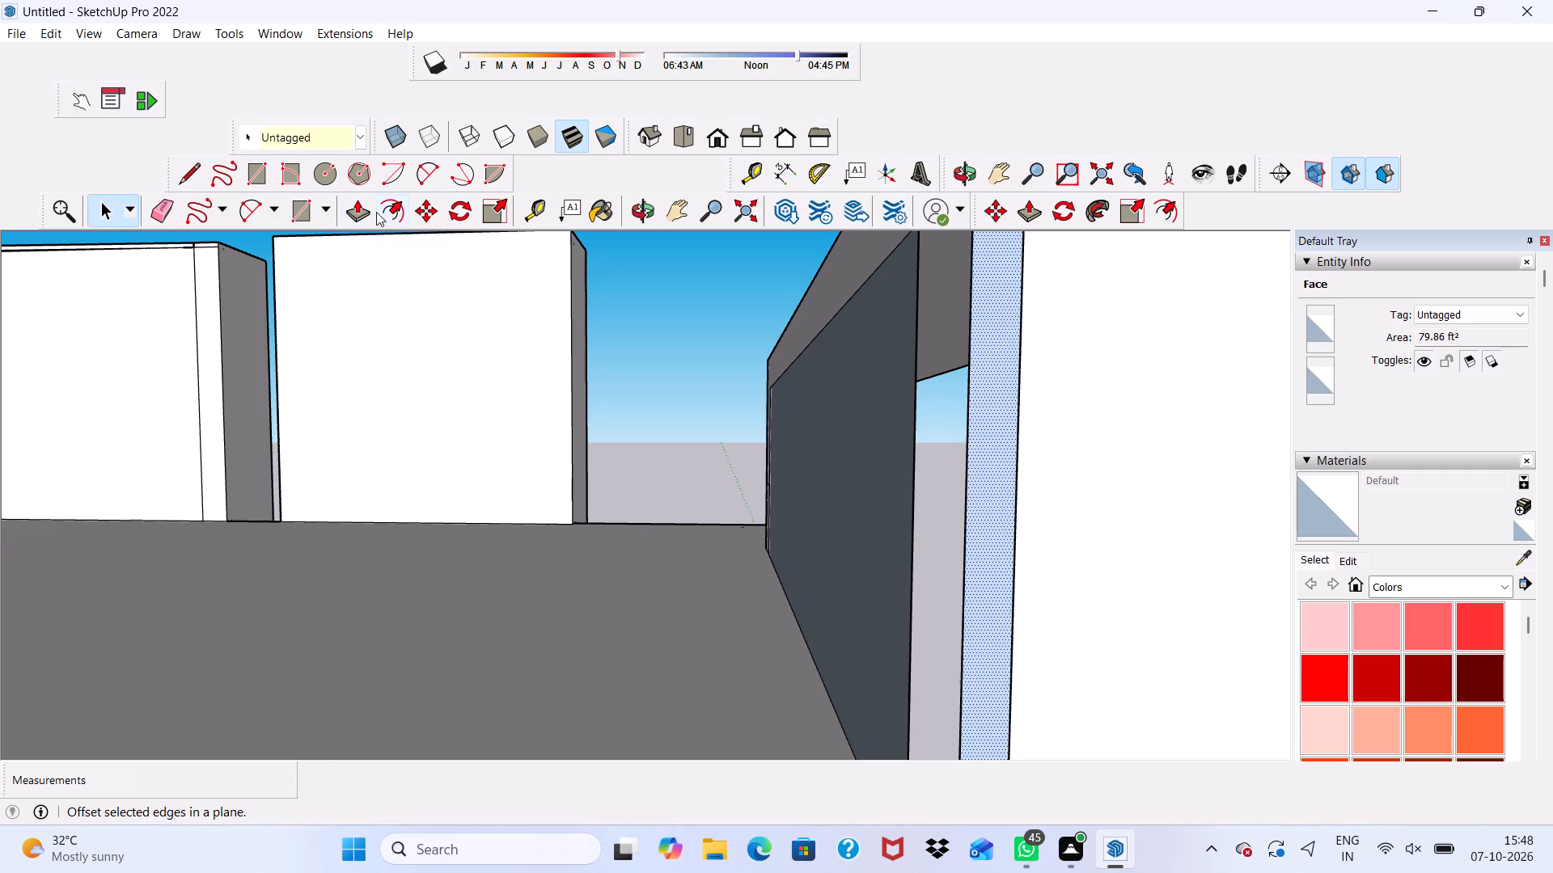
{"action": "left_click", "coordinate": [362, 205]}
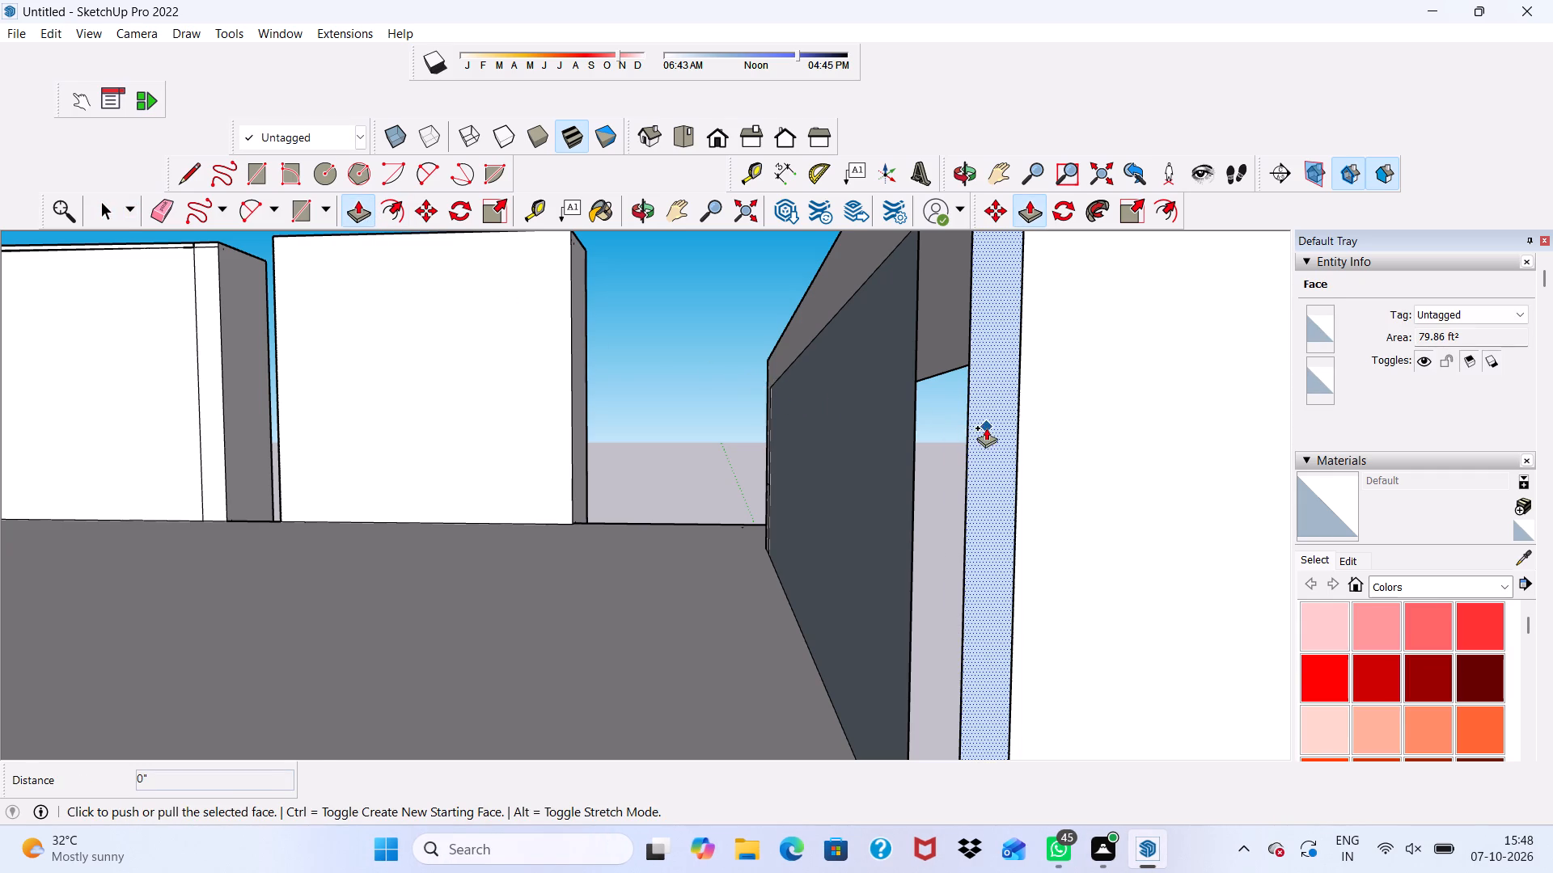
{"action": "left_click", "coordinate": [980, 424]}
{"action": "left_click", "coordinate": [1045, 439]}
{"action": "scroll", "coordinate": [934, 462], "scroll_direction": "down", "scroll_amount": 1}
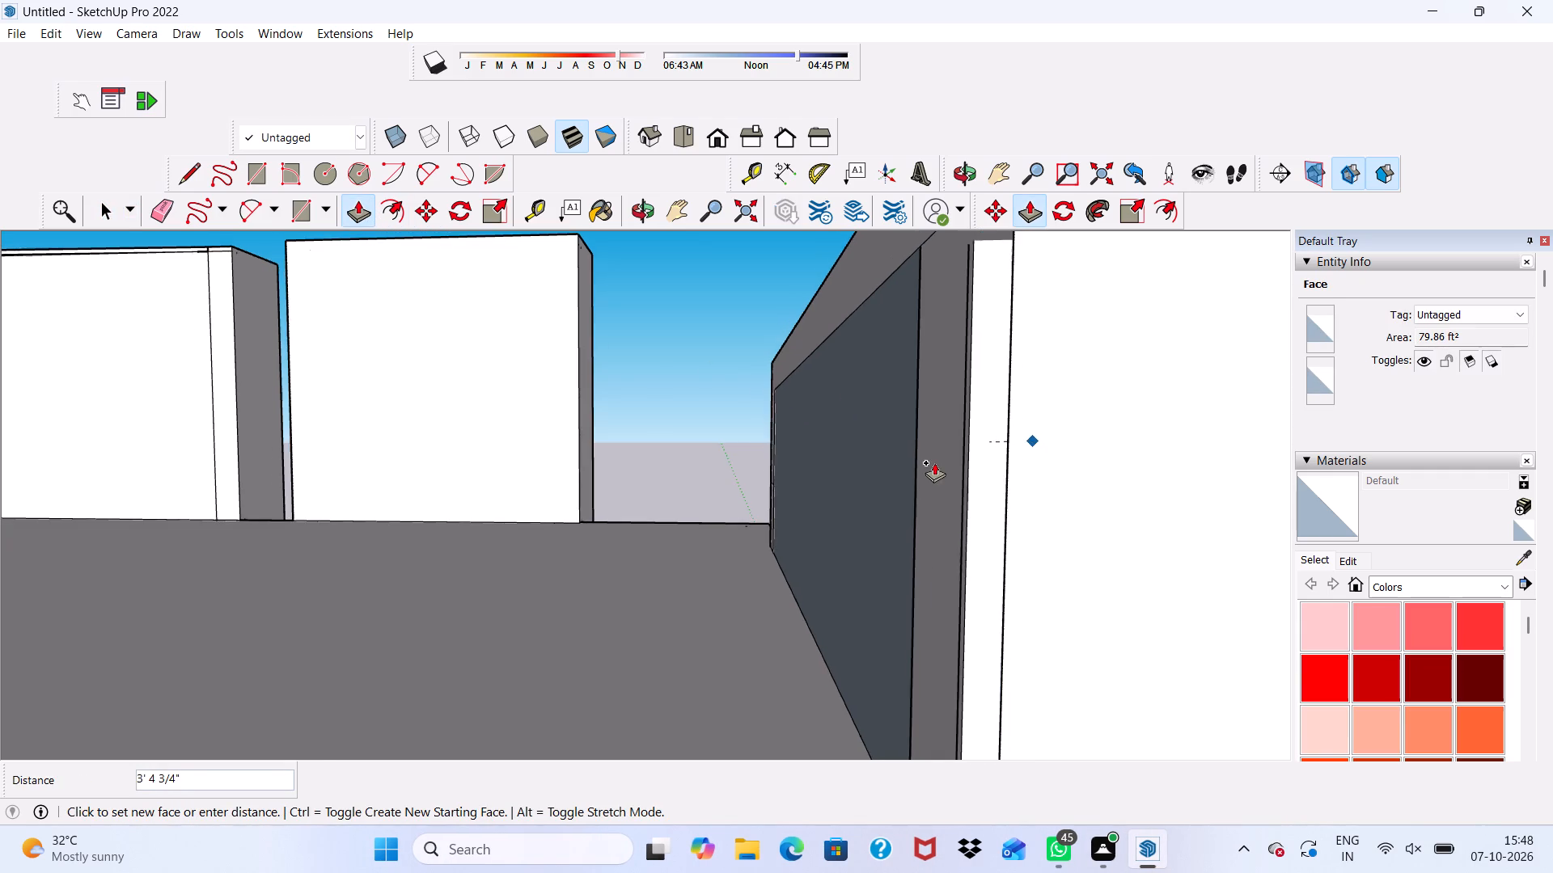
{"action": "middle_click_drag", "start_coordinate": [934, 462], "coordinate": [1062, 467]}
{"action": "scroll", "coordinate": [989, 436], "scroll_direction": "up", "scroll_amount": 4}
{"action": "scroll", "coordinate": [1003, 429], "scroll_direction": "down", "scroll_amount": 3}
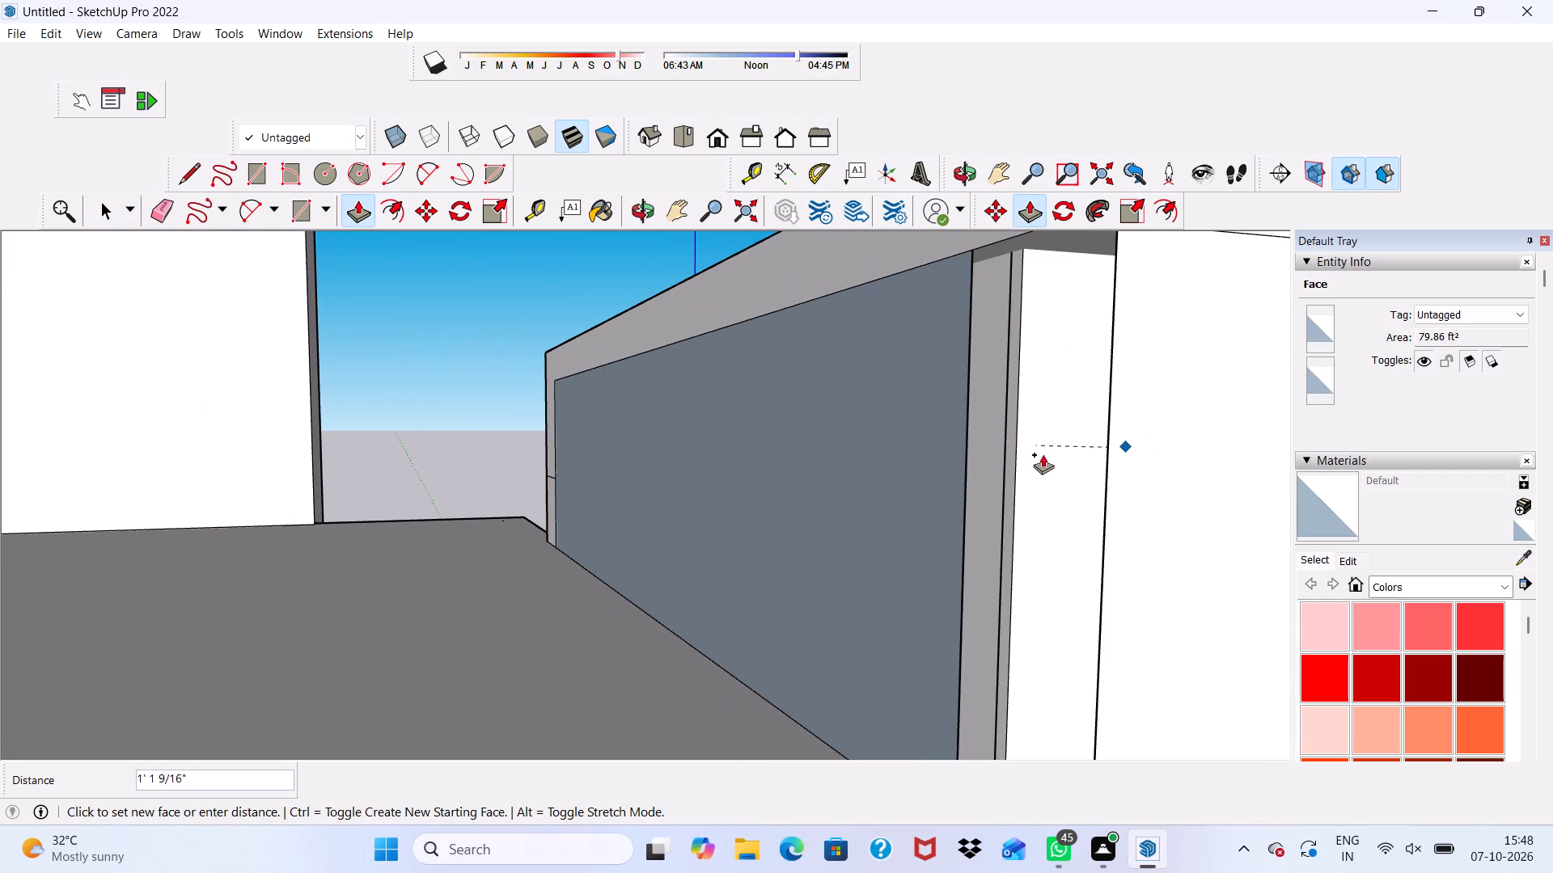
{"action": "key", "text": "space"}
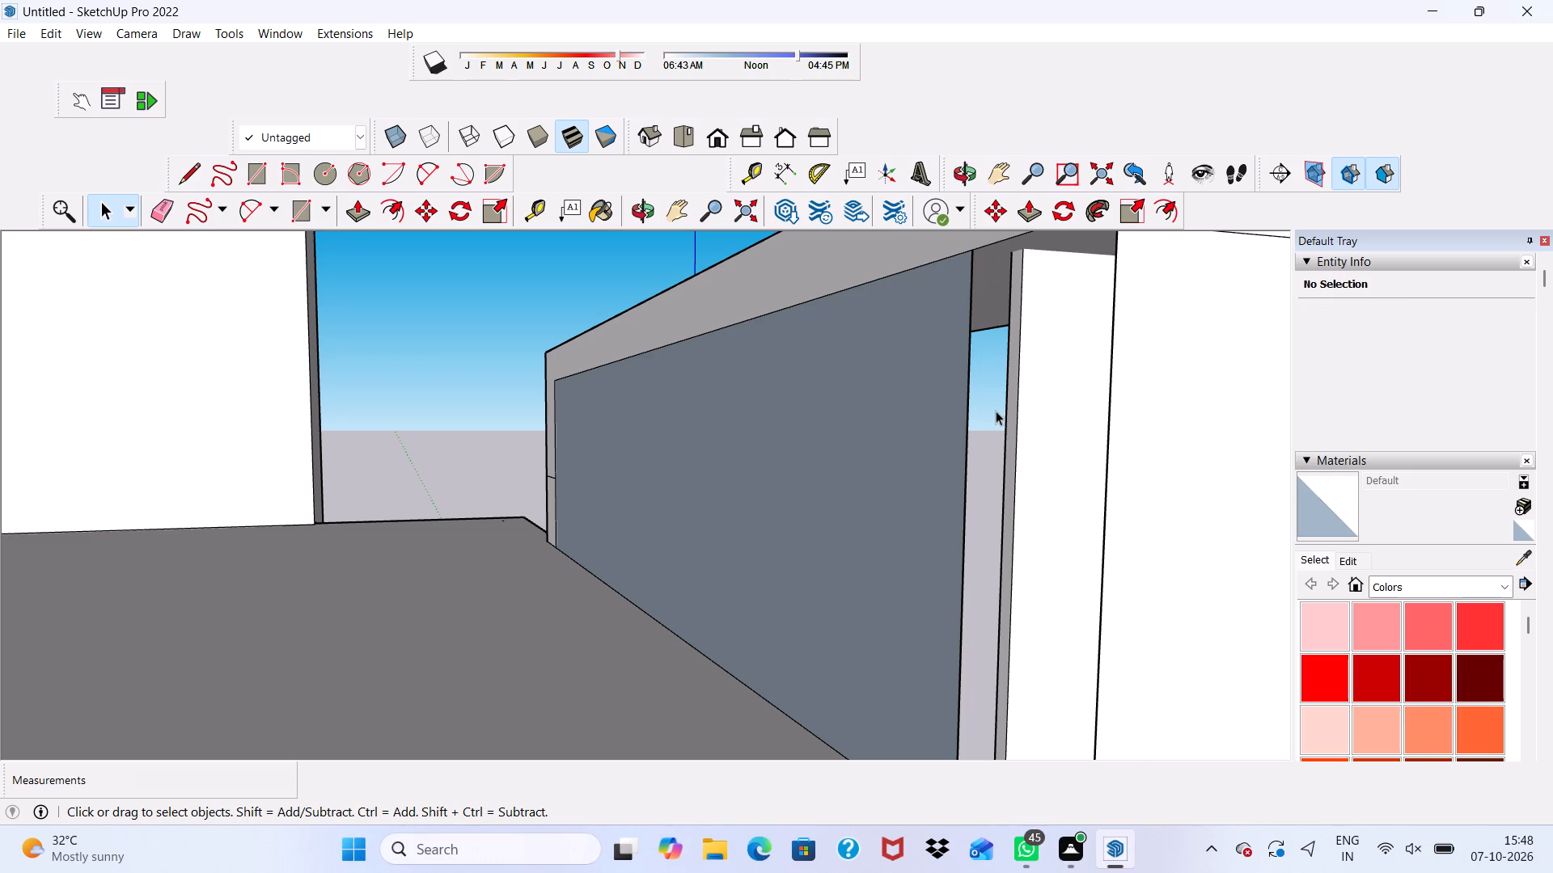
Extrude the thin vertical face beside the gap 6" across to the edge of the wall panel.
{"action": "scroll", "coordinate": [1005, 415], "scroll_direction": "up", "scroll_amount": 4}
{"action": "middle_click_drag", "start_coordinate": [1006, 415], "coordinate": [1043, 455]}
{"action": "scroll", "coordinate": [1039, 446], "scroll_direction": "down", "scroll_amount": 1}
{"action": "scroll", "coordinate": [1043, 460], "scroll_direction": "up", "scroll_amount": 3}
{"action": "left_click", "coordinate": [1001, 448]}
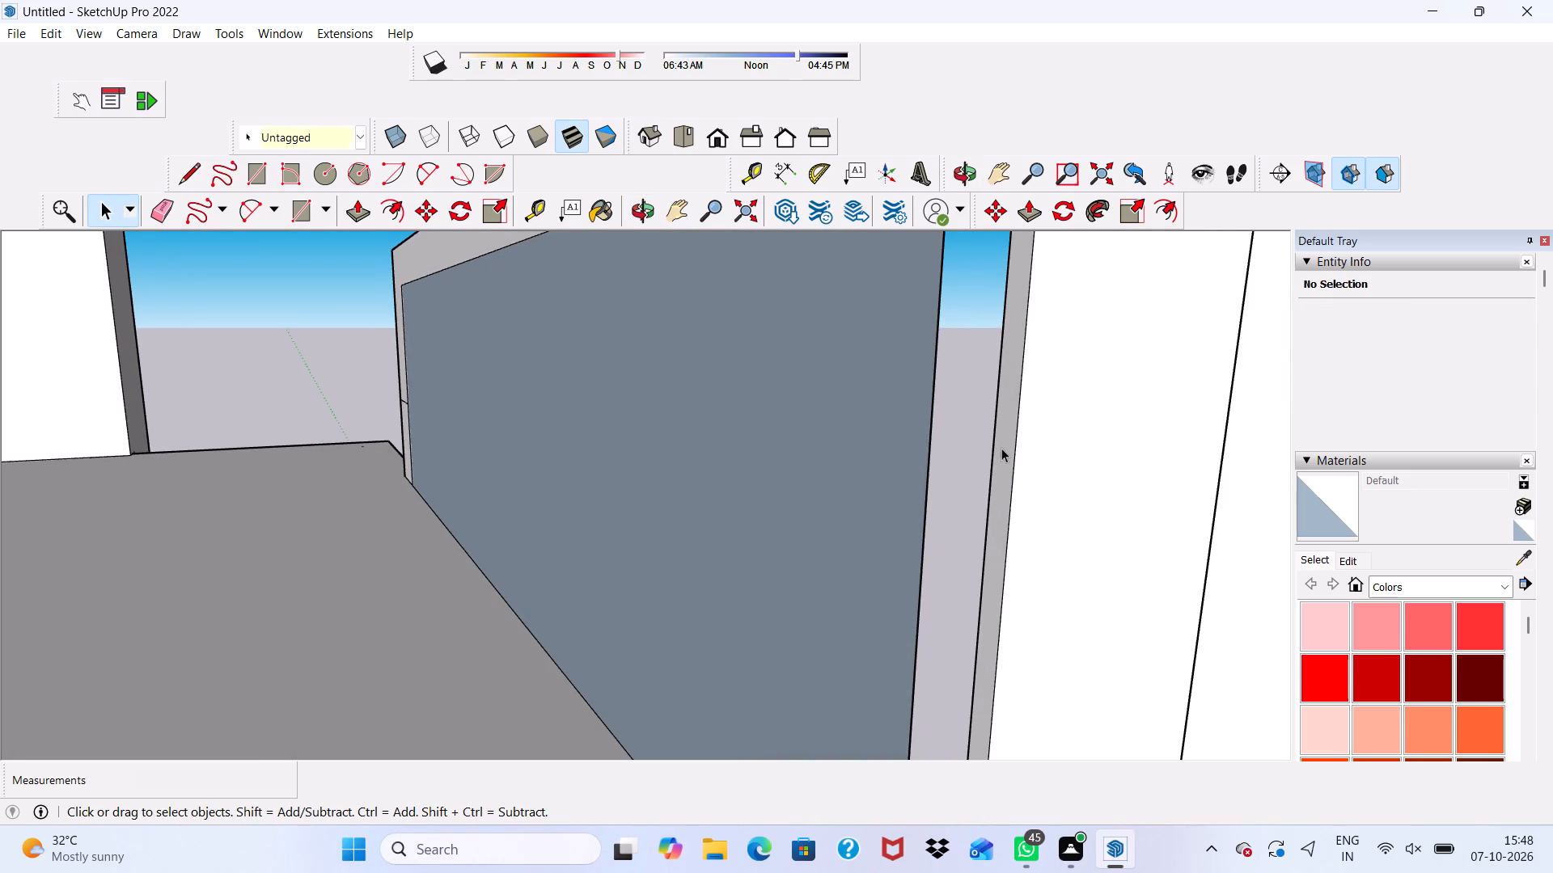
{"action": "left_click", "coordinate": [358, 205]}
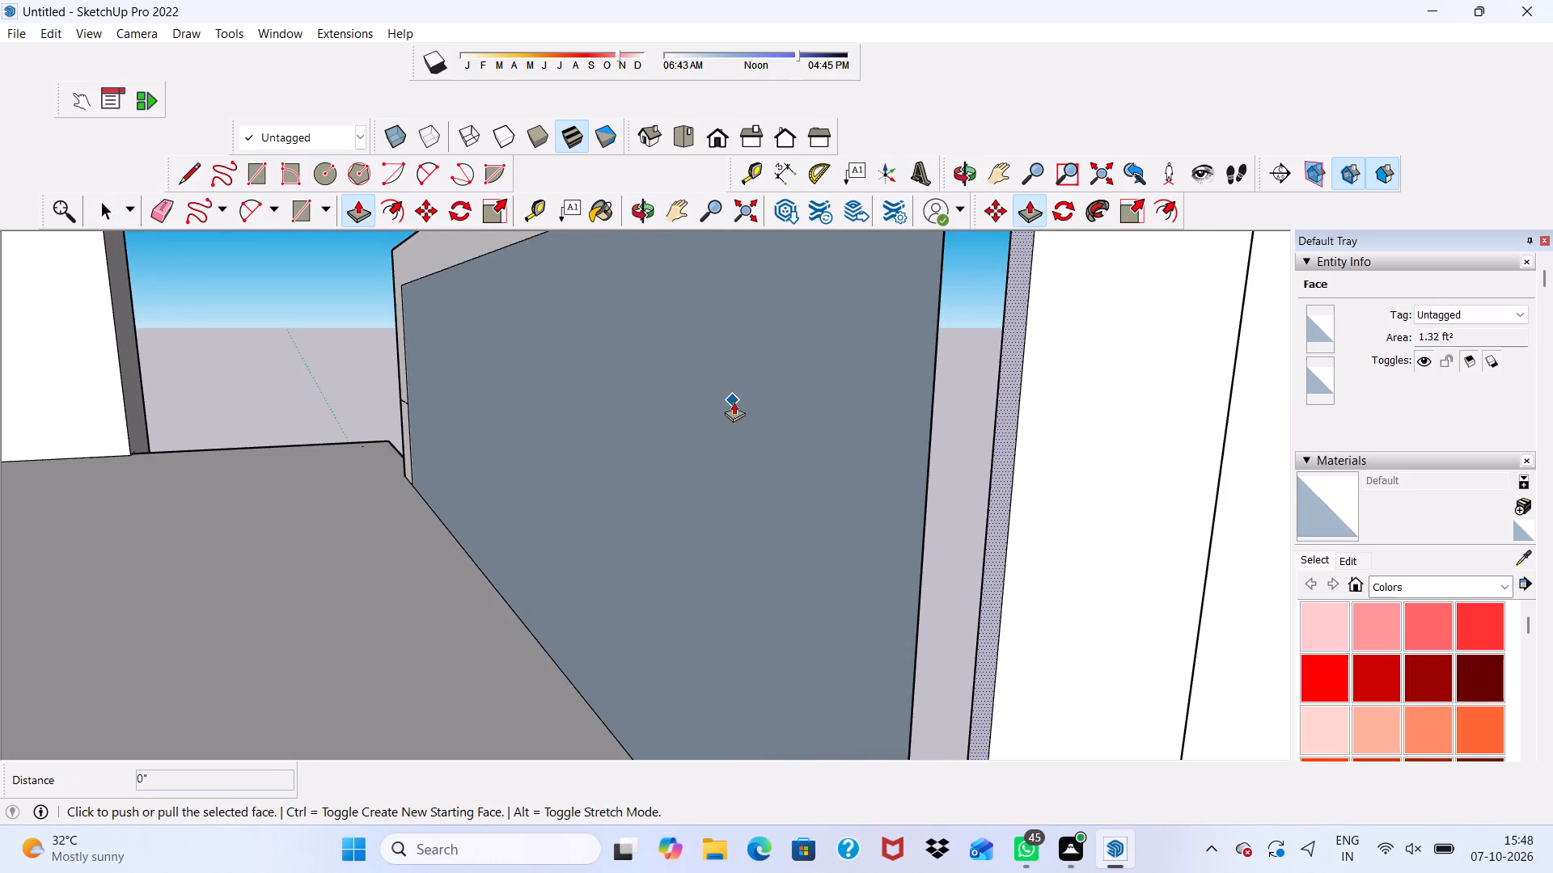
{"action": "left_click", "coordinate": [995, 480]}
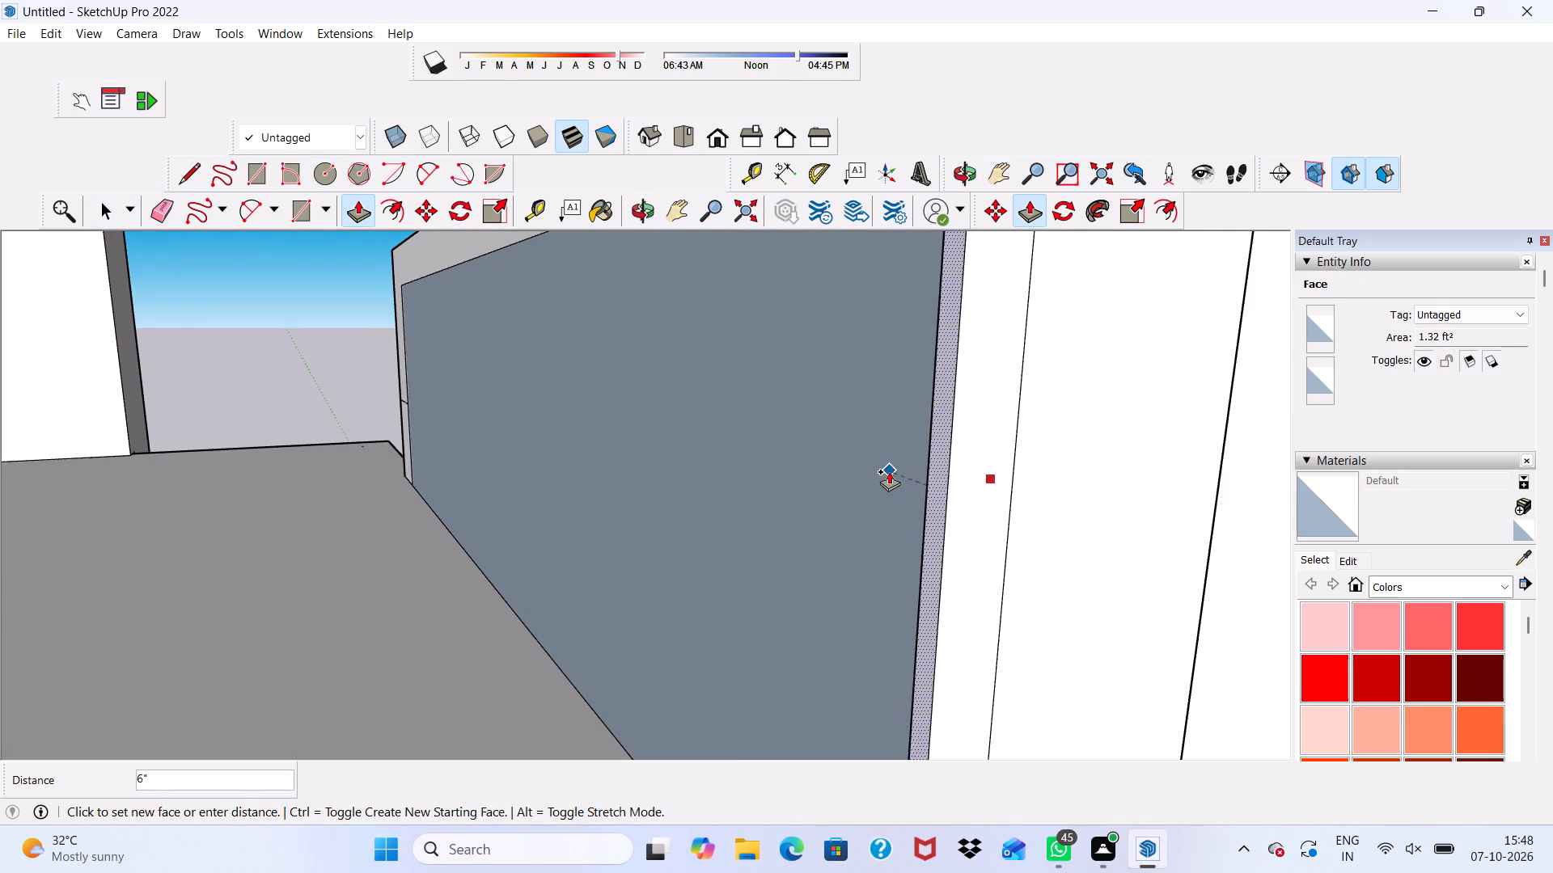
{"action": "left_click", "coordinate": [889, 470]}
Push/pull the blue strip at the back of the recess between the wall panel and the pillar by about 4' 9 13/16".
{"action": "scroll", "coordinate": [887, 466], "scroll_direction": "down", "scroll_amount": 10}
{"action": "middle_click_drag", "start_coordinate": [949, 463], "coordinate": [1138, 436]}
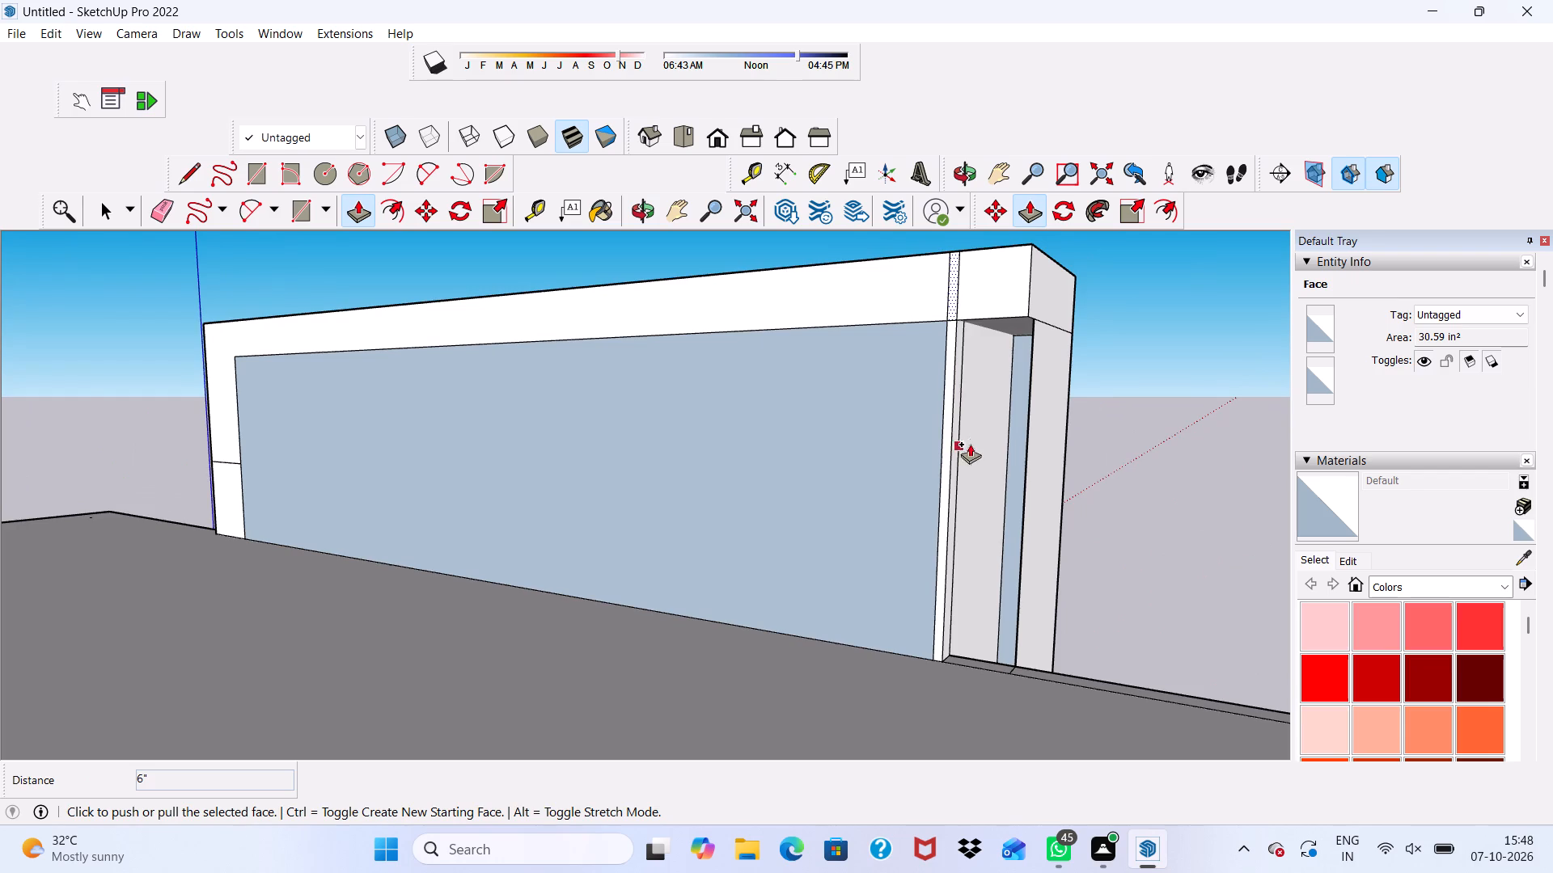
{"action": "scroll", "coordinate": [1013, 425], "scroll_direction": "up", "scroll_amount": 4}
{"action": "key", "text": "space"}
{"action": "left_click", "coordinate": [1017, 398]}
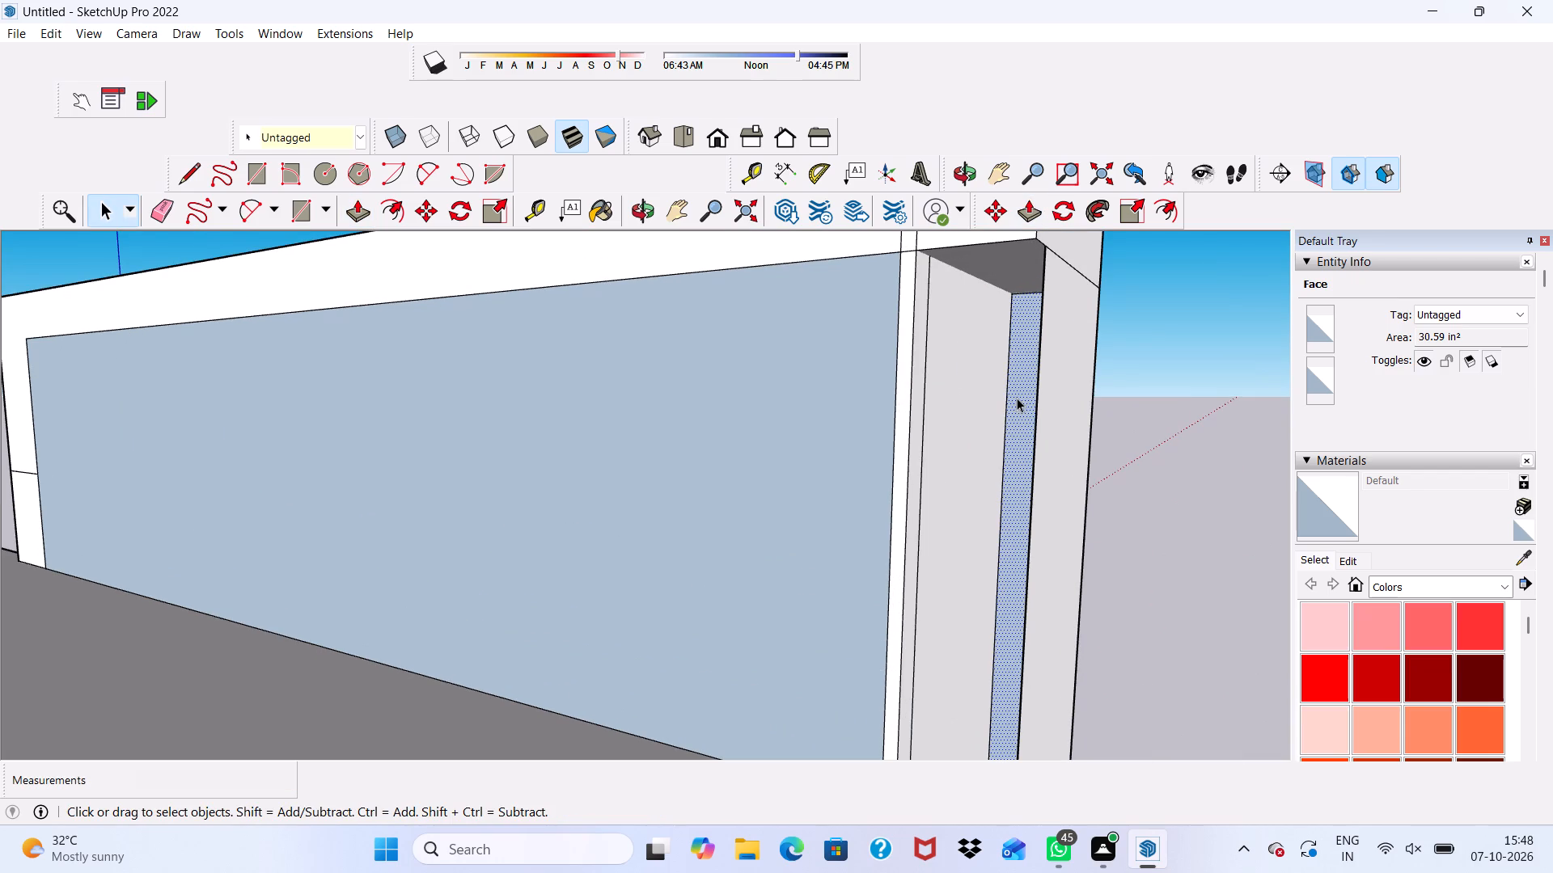
{"action": "left_click", "coordinate": [358, 216]}
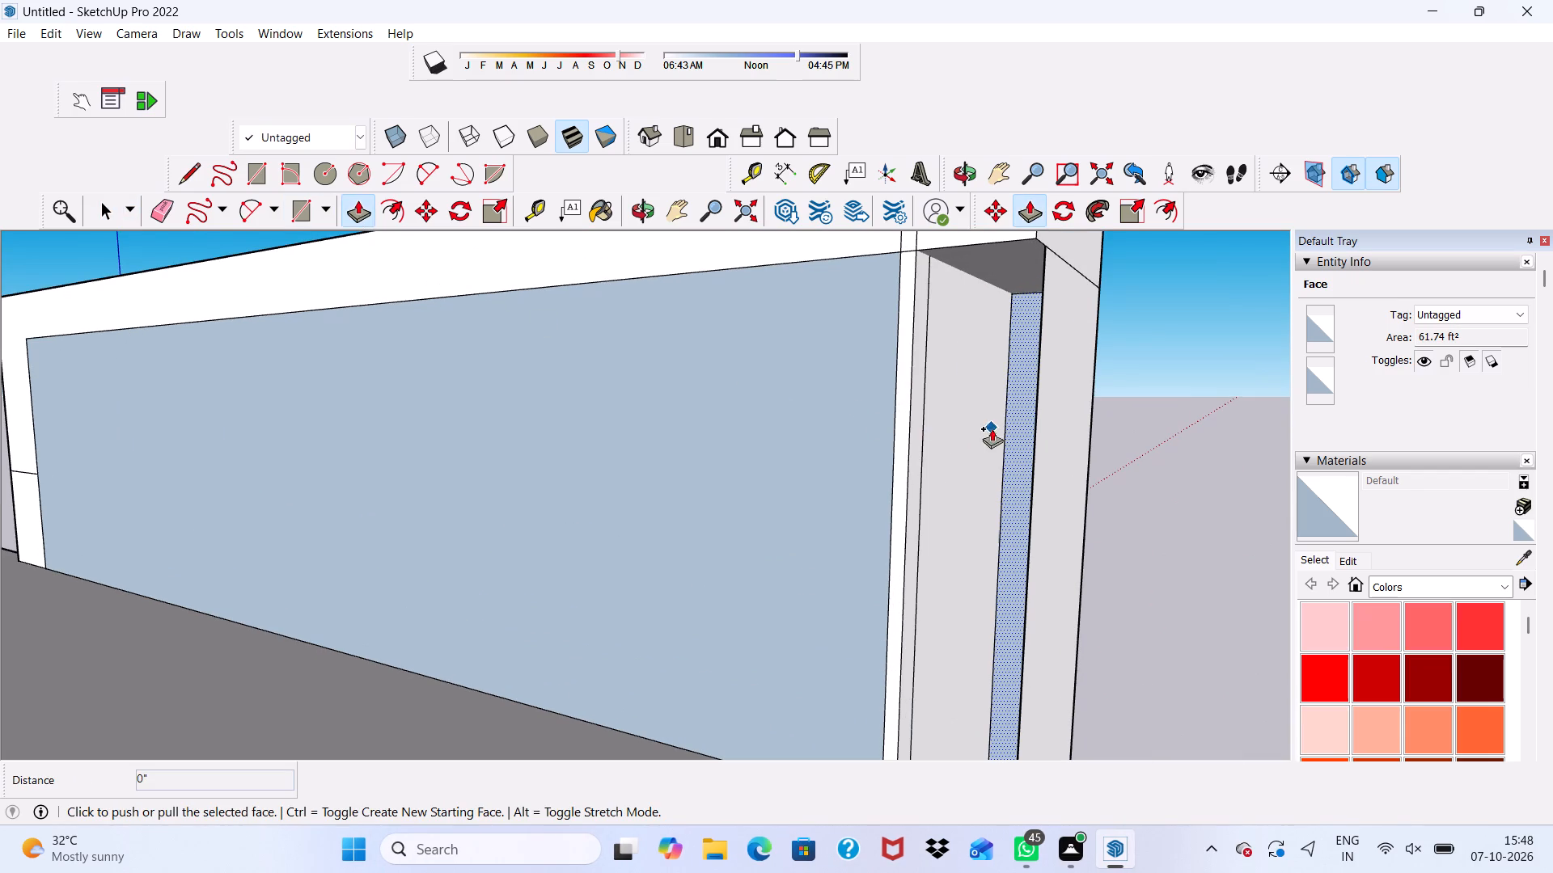
{"action": "left_click", "coordinate": [1012, 416]}
{"action": "left_click", "coordinate": [898, 362]}
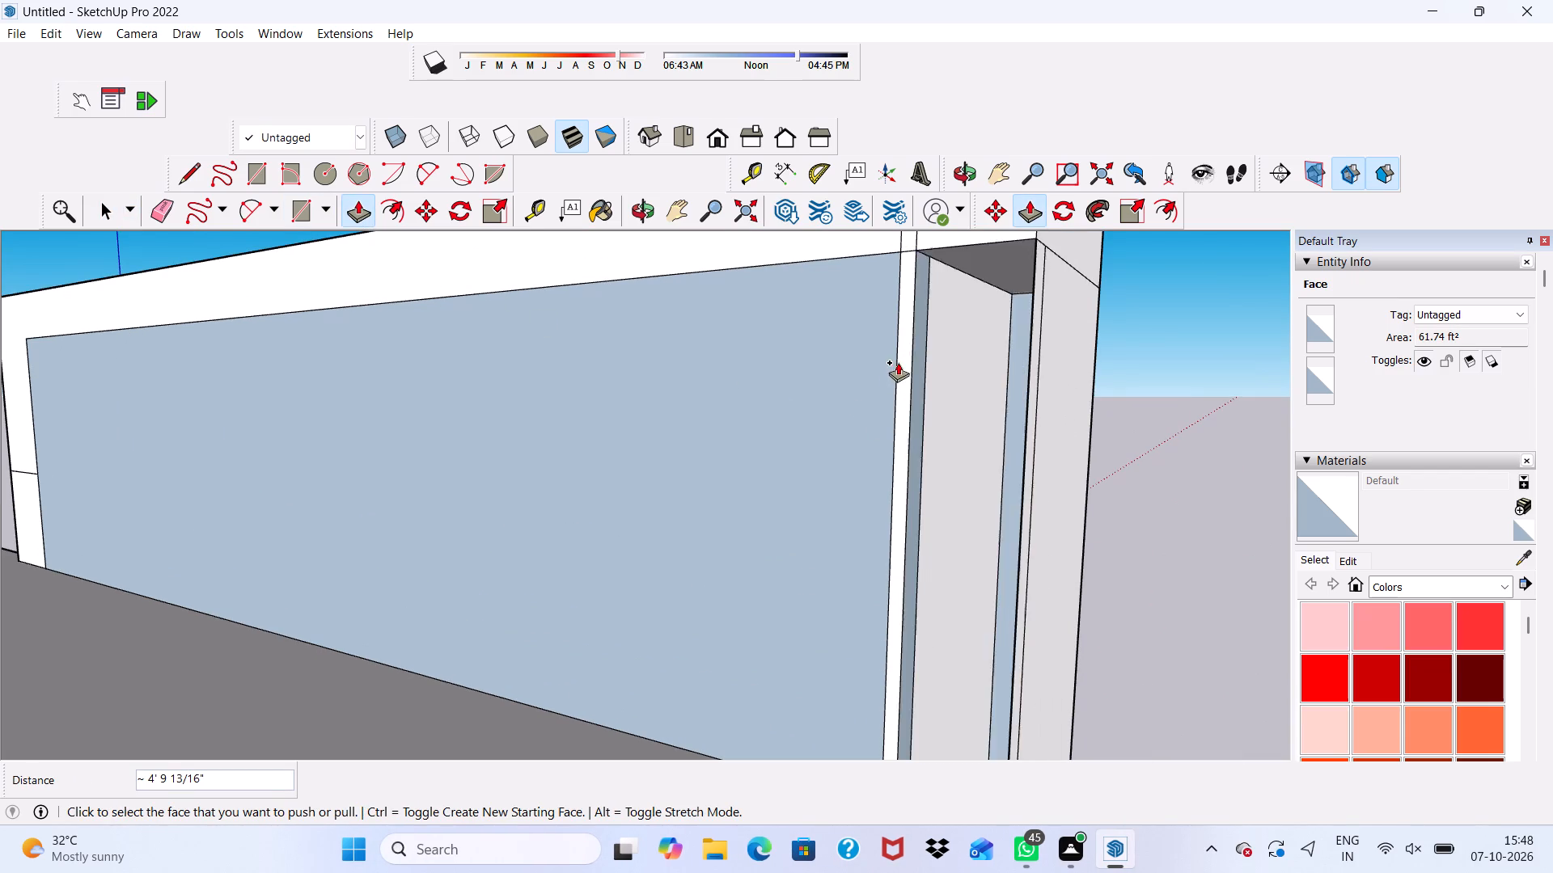
Fill the recess beside the wall panel by push/pulling its inner face about 1' 2 5/8" and its narrow panel-side face to the pillar edge.
{"action": "scroll", "coordinate": [895, 363], "scroll_direction": "down", "scroll_amount": 3}
{"action": "scroll", "coordinate": [942, 391], "scroll_direction": "up", "scroll_amount": 3}
{"action": "middle_click", "coordinate": [942, 391]}
{"action": "left_click", "coordinate": [942, 391]}
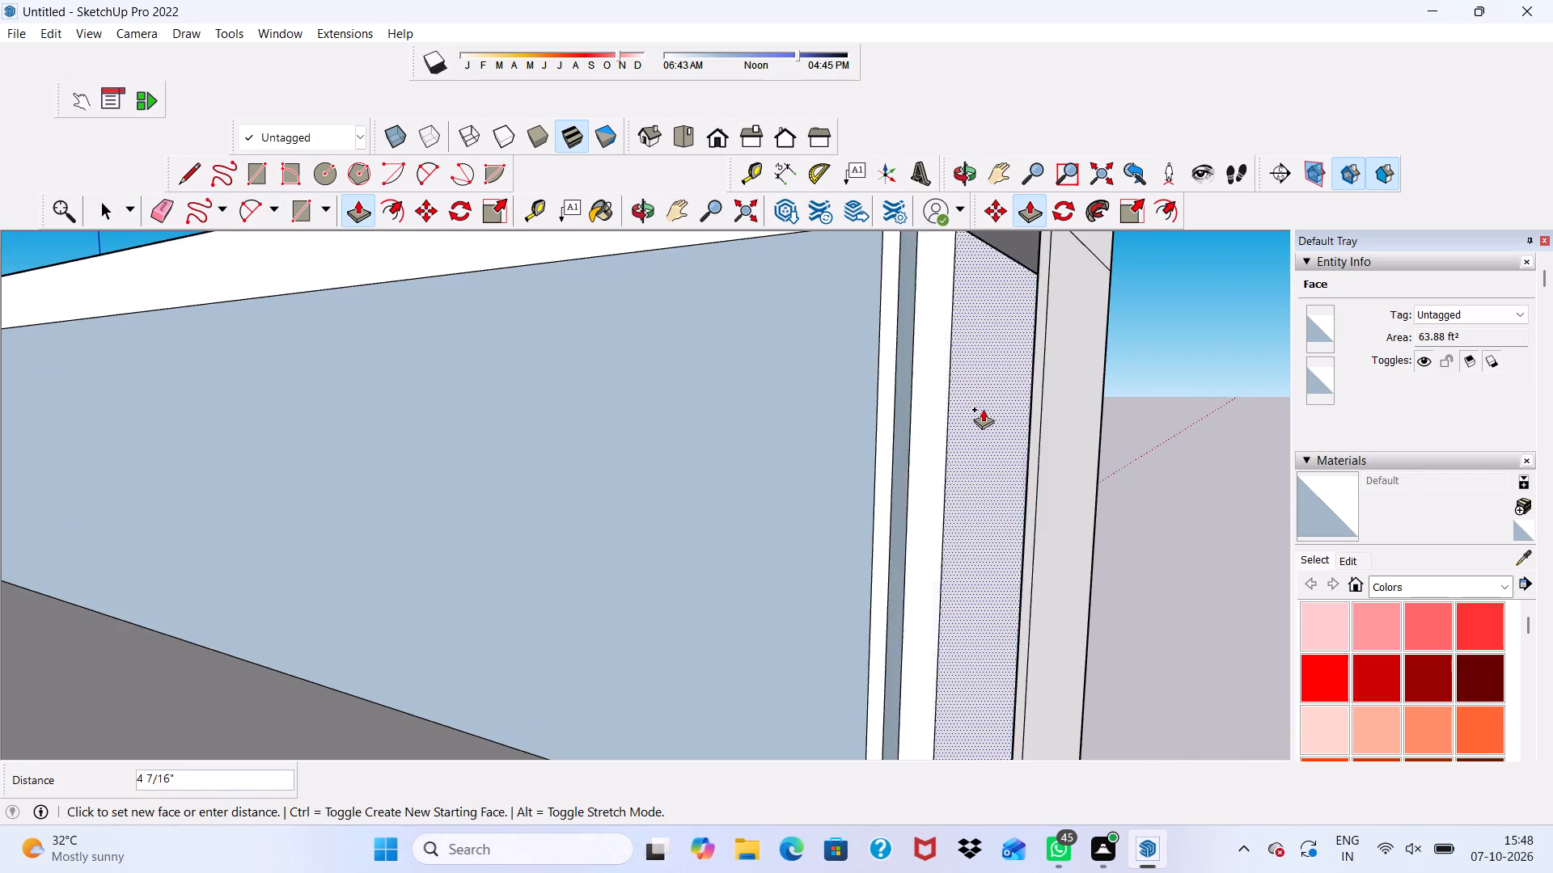
{"action": "left_click", "coordinate": [1044, 420]}
{"action": "scroll", "coordinate": [928, 407], "scroll_direction": "up", "scroll_amount": 2}
{"action": "scroll", "coordinate": [907, 400], "scroll_direction": "down", "scroll_amount": 5}
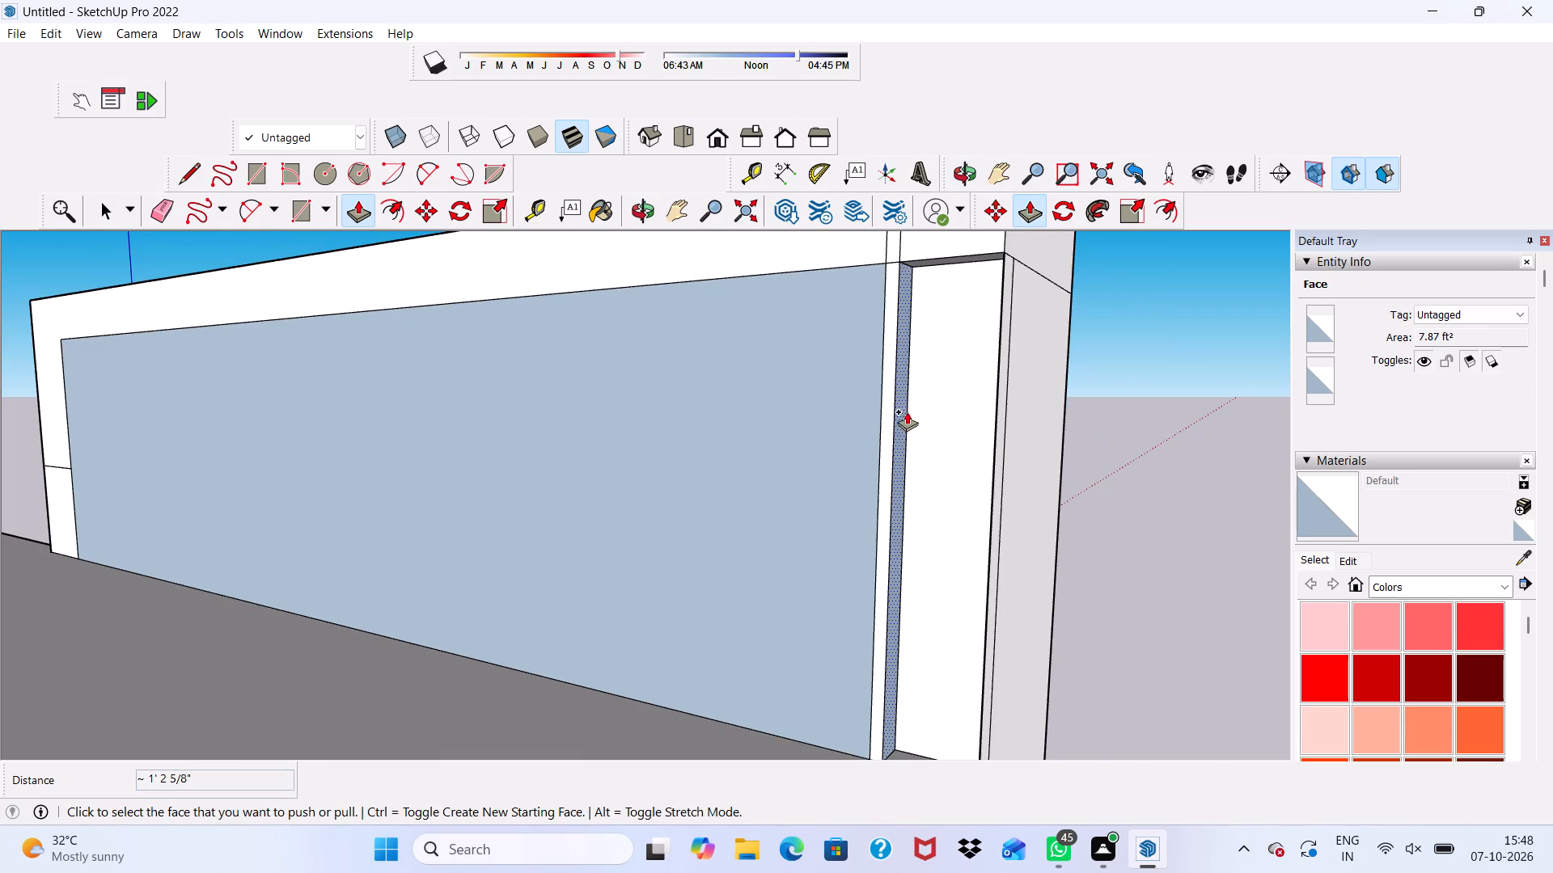
{"action": "left_click", "coordinate": [905, 415]}
{"action": "left_click", "coordinate": [1007, 436]}
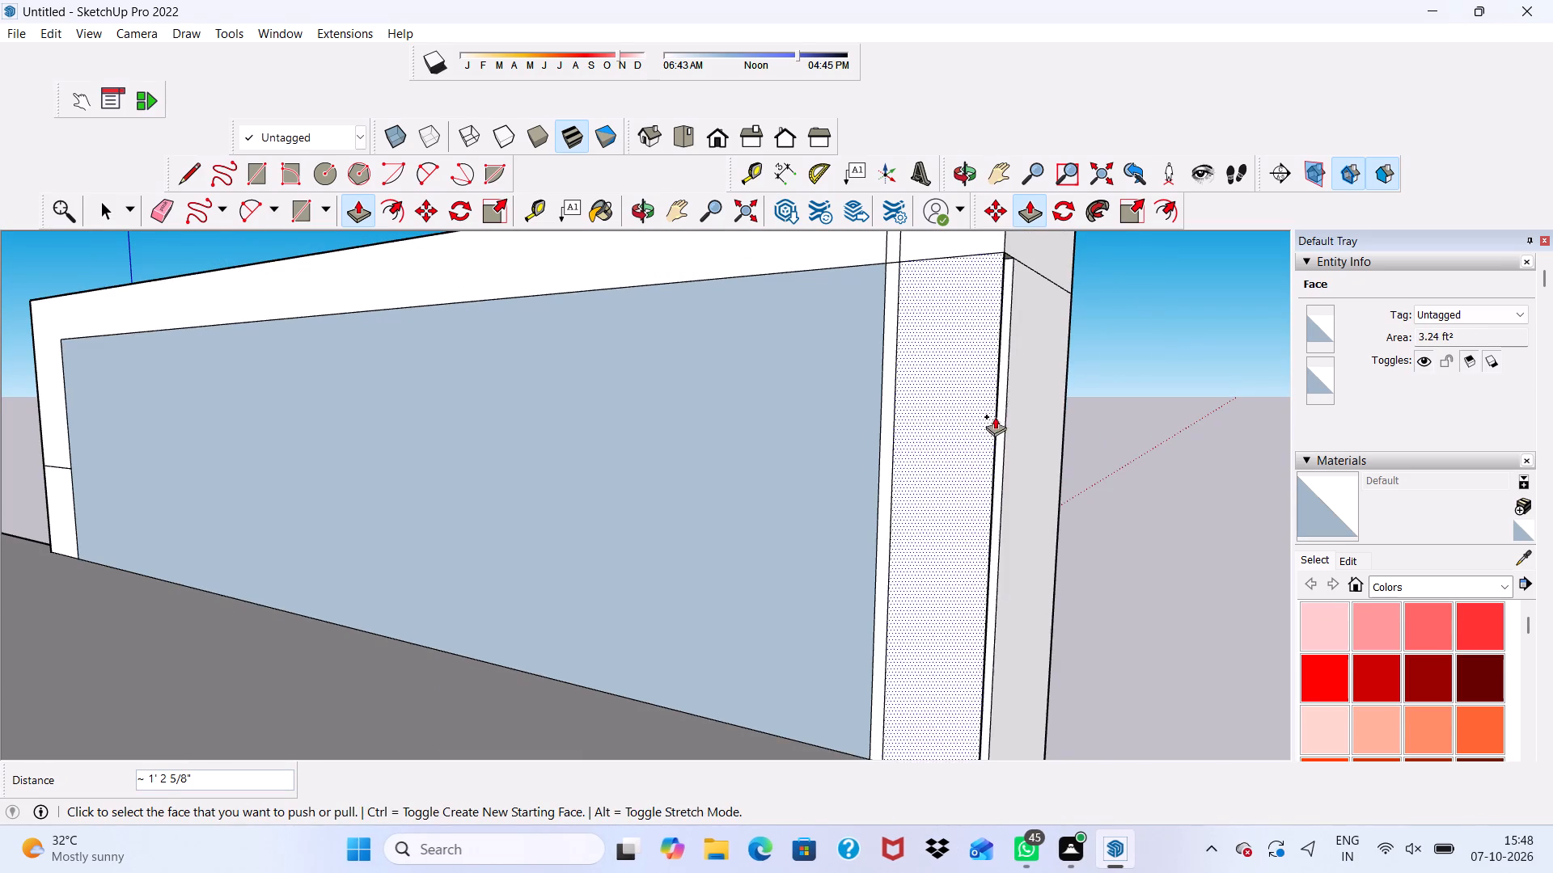
Push/pull the remaining recessed strip on the pillar's outer side by about 1' 2 5/8", flush with the surrounding face.
{"action": "scroll", "coordinate": [1008, 407], "scroll_direction": "up", "scroll_amount": 4}
{"action": "middle_click_drag", "start_coordinate": [1008, 407], "coordinate": [830, 454]}
{"action": "scroll", "coordinate": [704, 403], "scroll_direction": "up", "scroll_amount": 1}
{"action": "scroll", "coordinate": [700, 390], "scroll_direction": "down", "scroll_amount": 8}
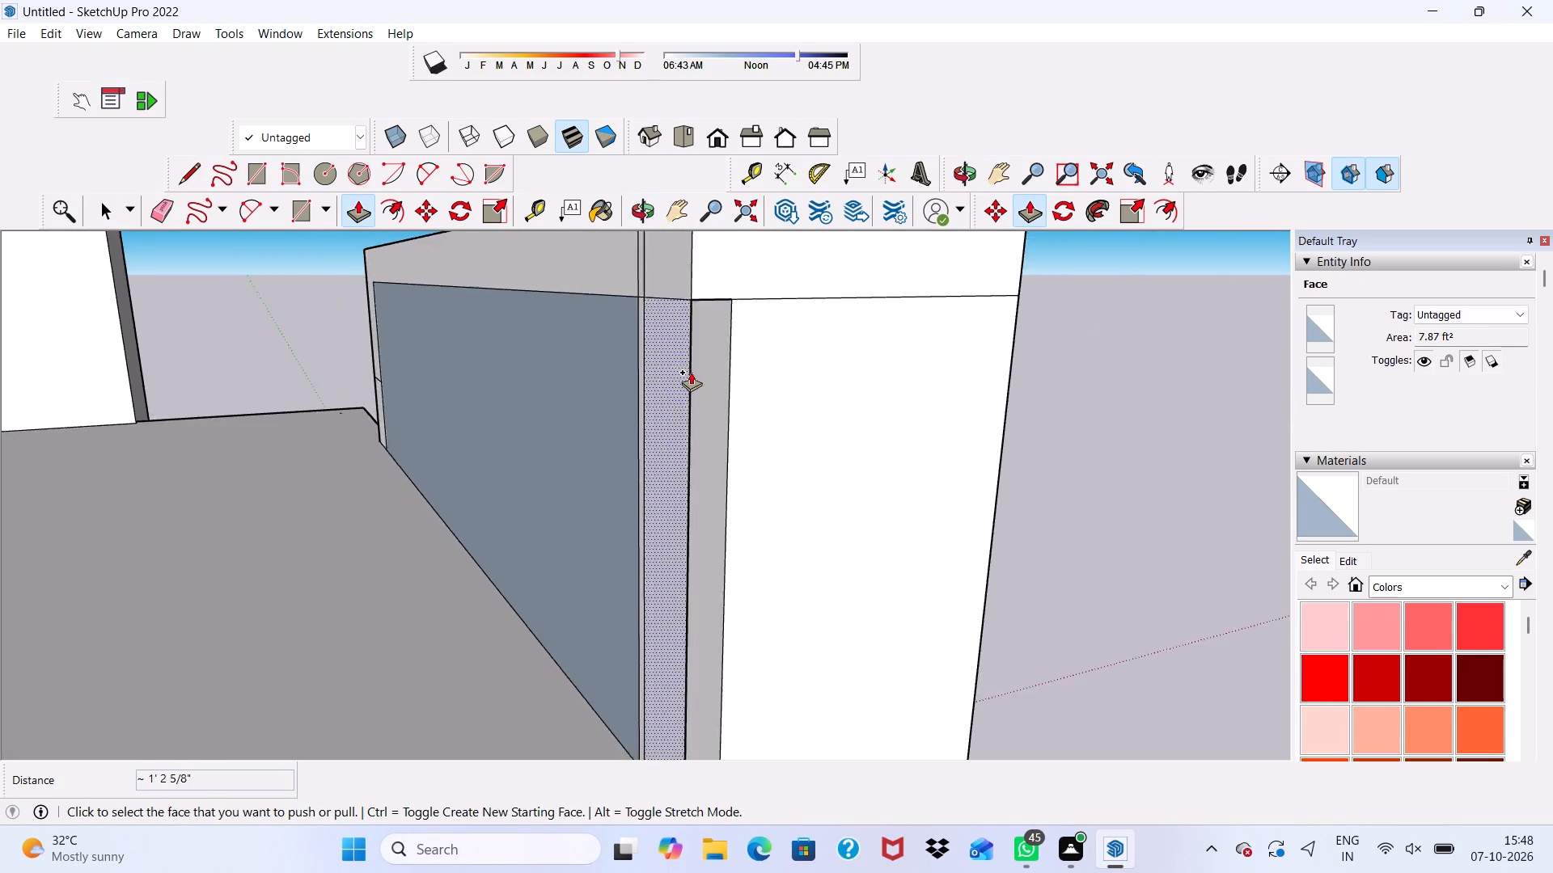
{"action": "scroll", "coordinate": [691, 372], "scroll_direction": "down", "scroll_amount": 2}
{"action": "middle_click_drag", "start_coordinate": [696, 375], "coordinate": [581, 316]}
{"action": "scroll", "coordinate": [696, 375], "scroll_direction": "down", "scroll_amount": 1}
{"action": "scroll", "coordinate": [588, 325], "scroll_direction": "up", "scroll_amount": 6}
{"action": "left_click", "coordinate": [590, 326]}
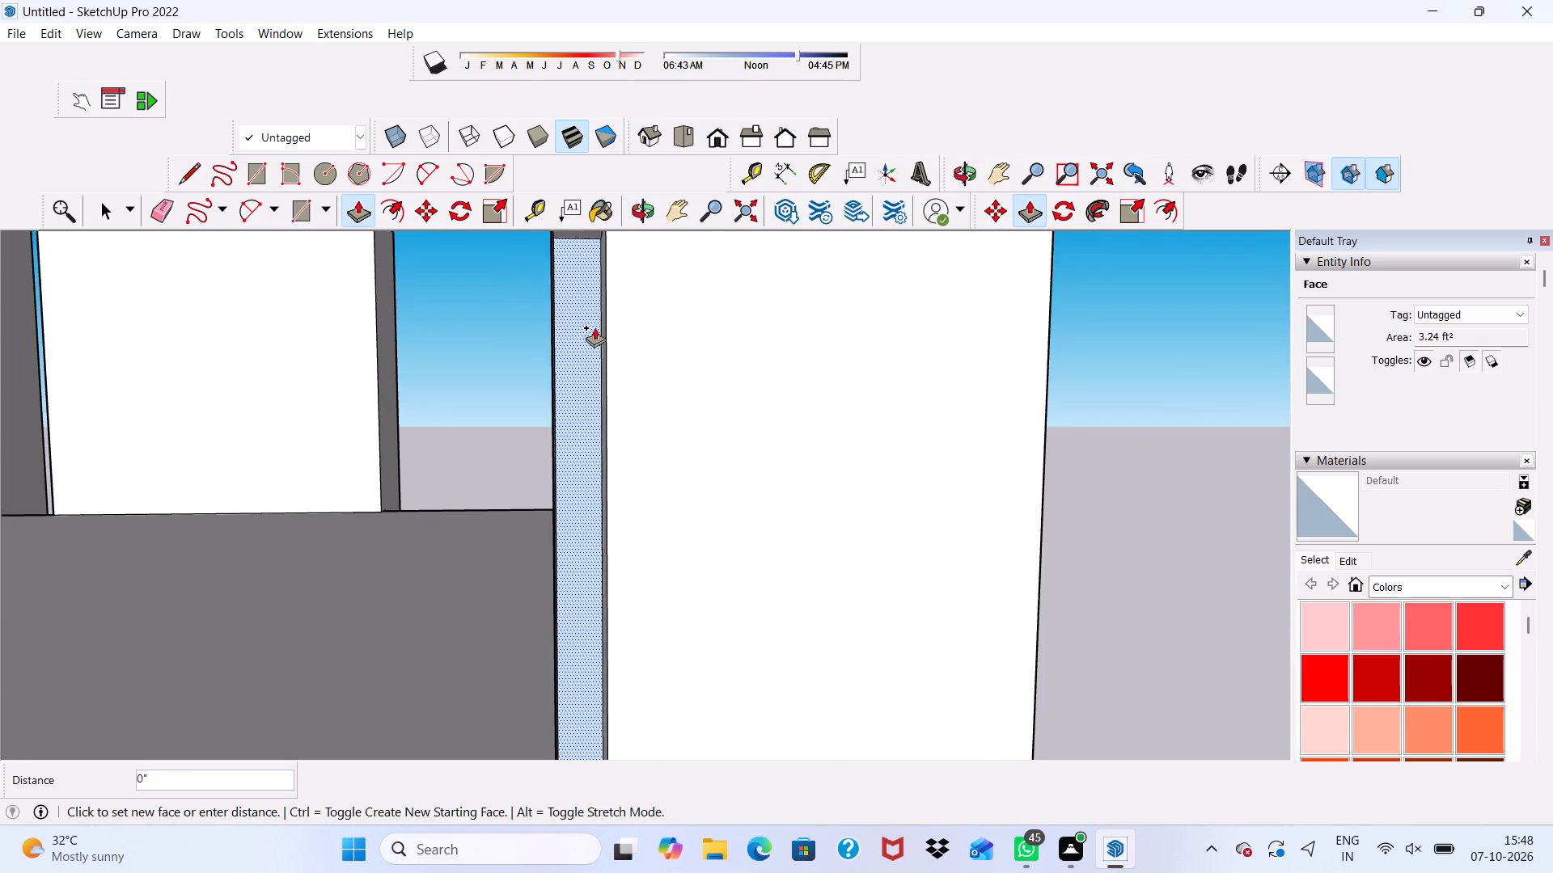
{"action": "left_click", "coordinate": [641, 430]}
Erase the vertical and horizontal seam lines left by the filled recess on the pillar's outer face and its roof-side face.
{"action": "scroll", "coordinate": [641, 430], "scroll_direction": "down", "scroll_amount": 5}
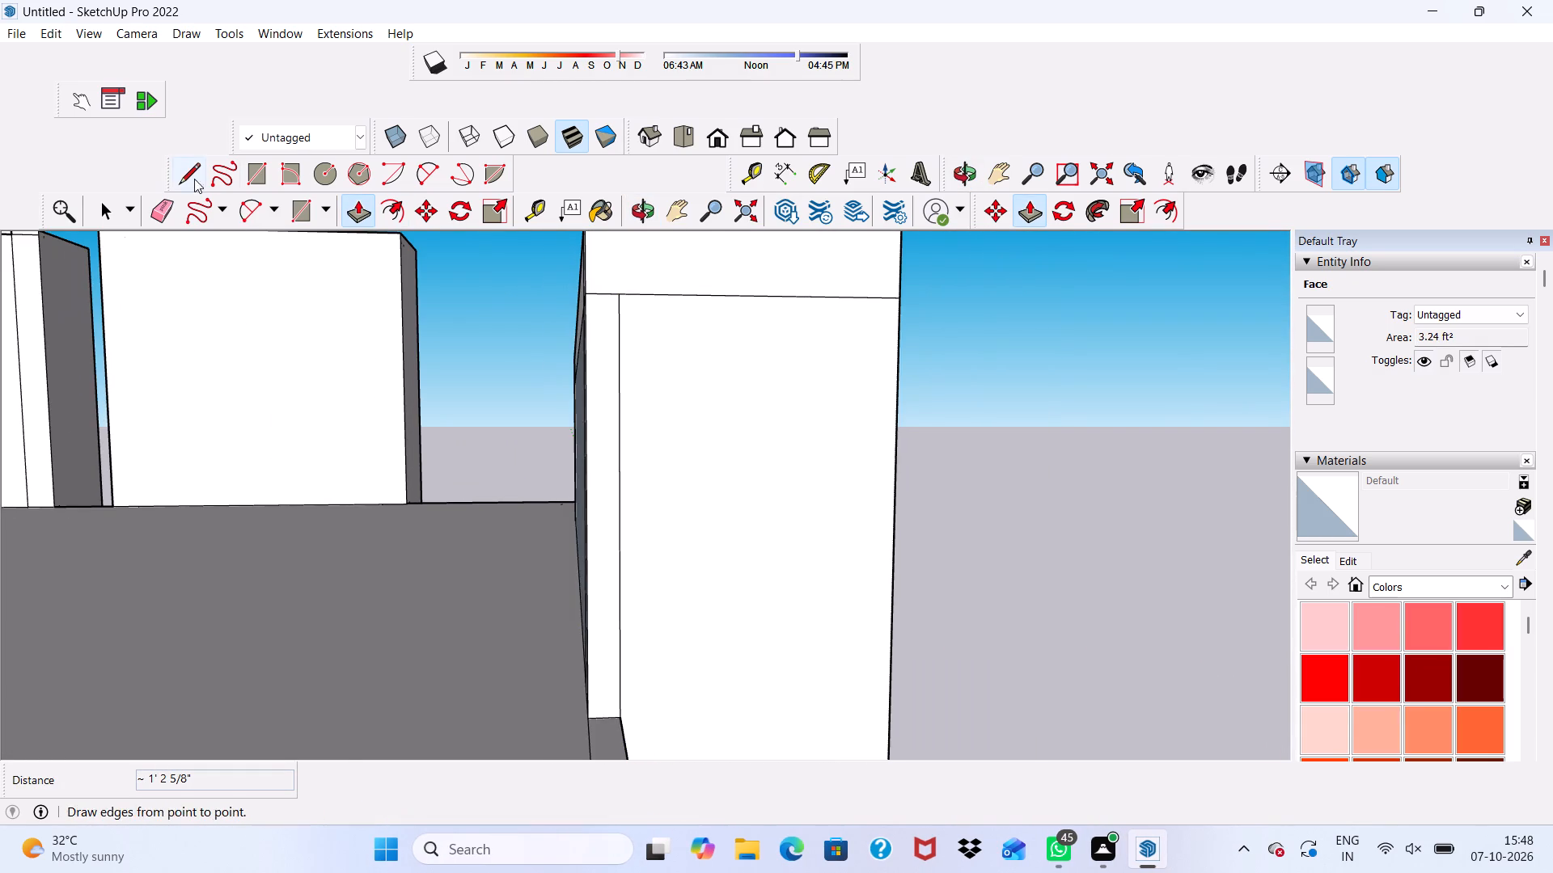
{"action": "left_click", "coordinate": [160, 209]}
{"action": "left_click_drag", "start_coordinate": [644, 268], "coordinate": [622, 354]}
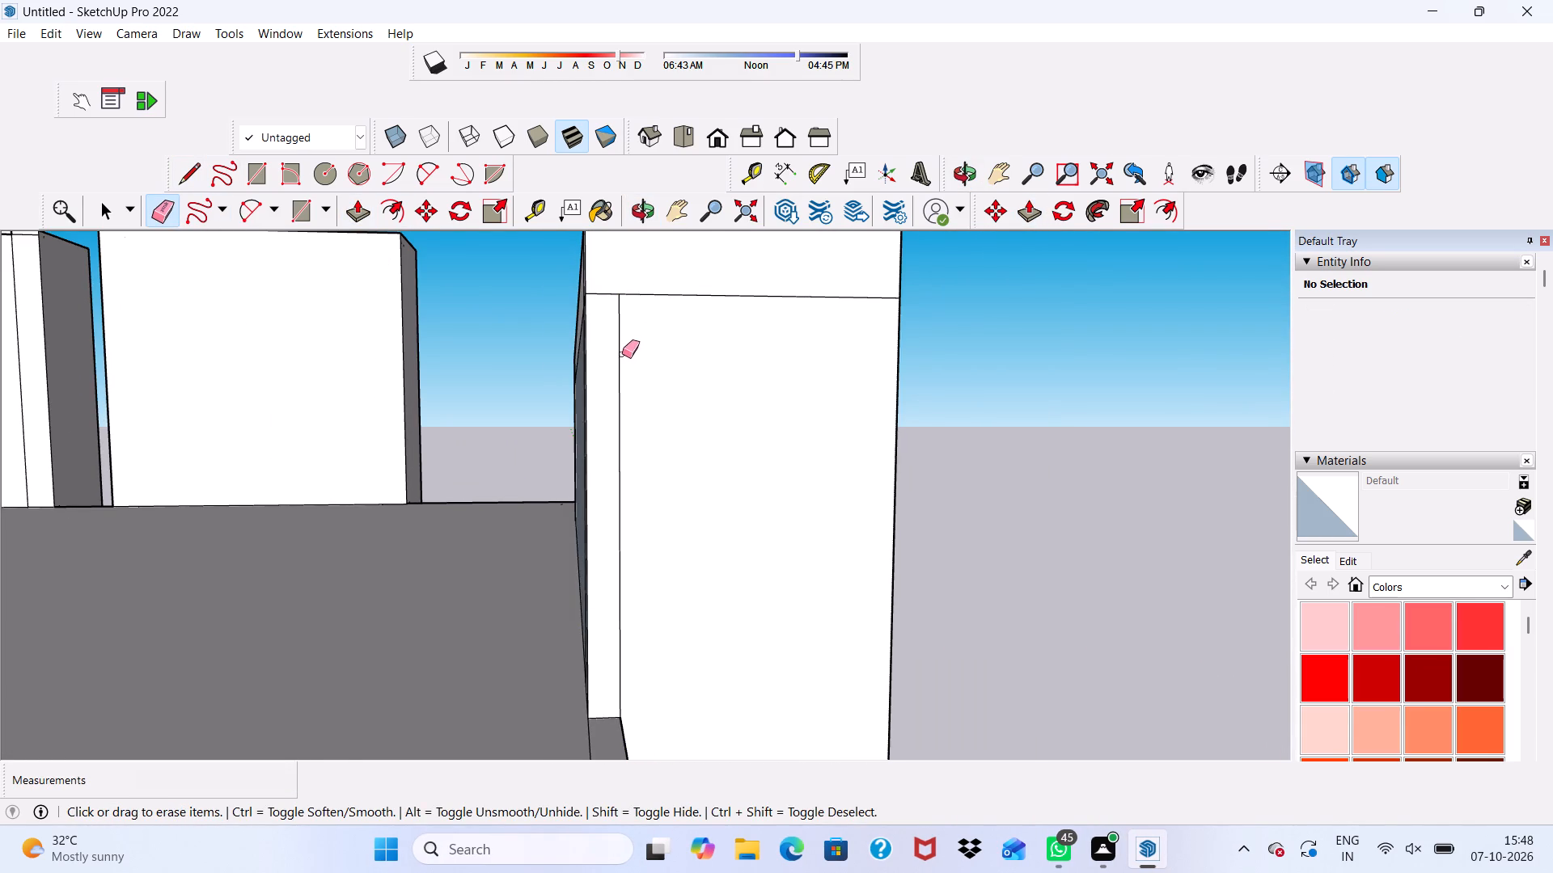
{"action": "left_click_drag", "start_coordinate": [622, 354], "coordinate": [623, 353]}
{"action": "left_click", "coordinate": [621, 356]}
{"action": "left_click_drag", "start_coordinate": [610, 281], "coordinate": [607, 314]}
{"action": "middle_click_drag", "start_coordinate": [631, 352], "coordinate": [789, 349]}
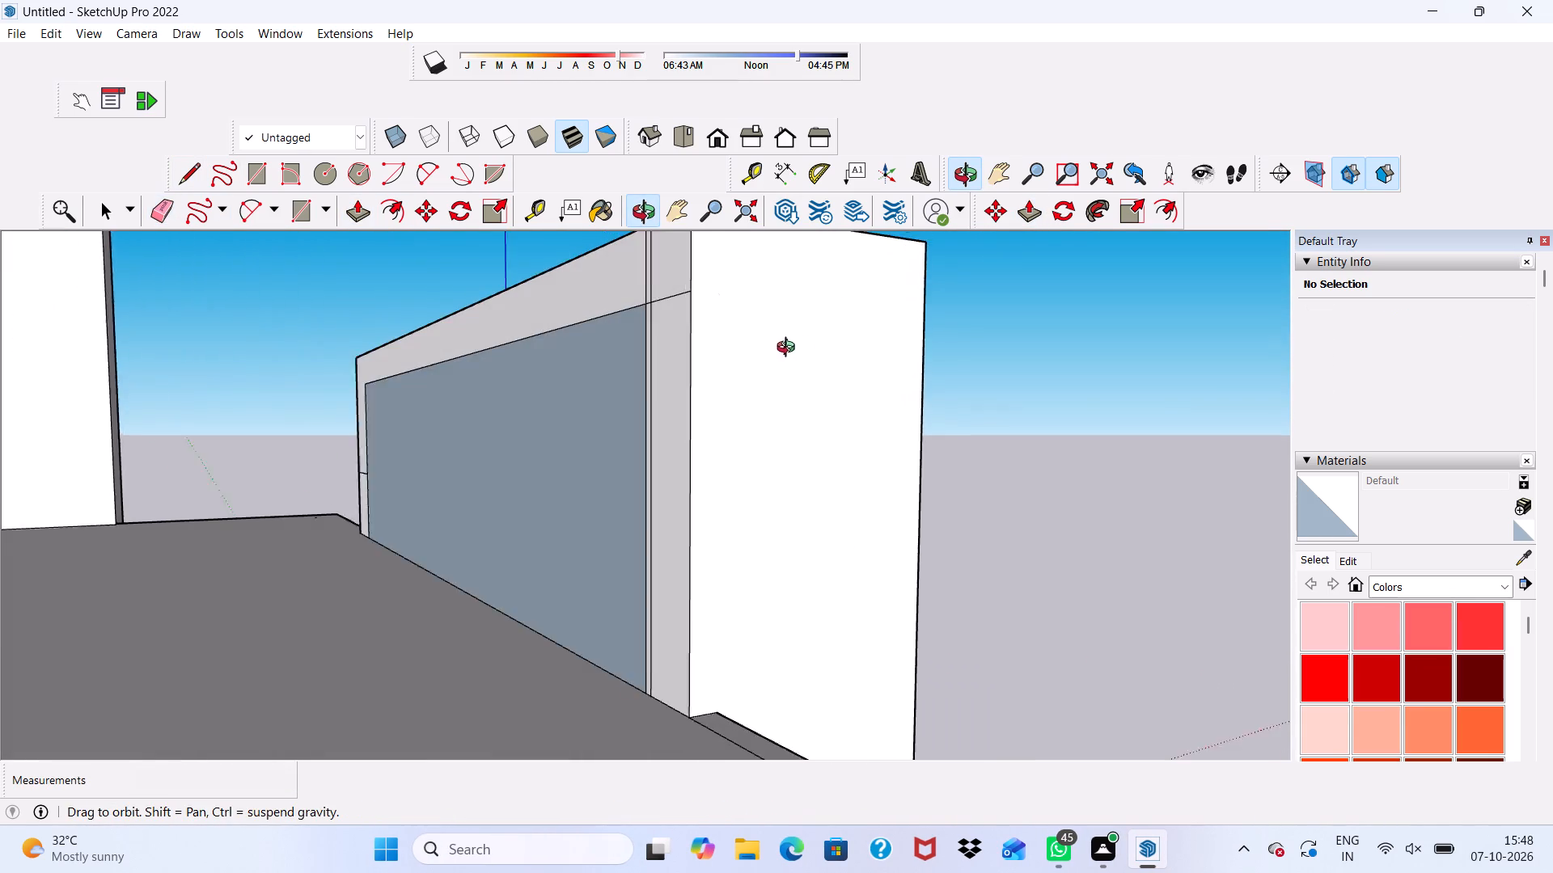
{"action": "middle_click_drag", "start_coordinate": [789, 349], "coordinate": [814, 350]}
{"action": "left_click_drag", "start_coordinate": [710, 274], "coordinate": [709, 324]}
{"action": "scroll", "coordinate": [656, 352], "scroll_direction": "up", "scroll_amount": 4}
{"action": "left_click_drag", "start_coordinate": [682, 322], "coordinate": [696, 349]}
{"action": "scroll", "coordinate": [714, 338], "scroll_direction": "down", "scroll_amount": 3}
Erase the leftover edges of the thin reveal along the pillar side and the bottom of the wall panel above the windows.
{"action": "middle_click_drag", "start_coordinate": [857, 365], "coordinate": [90, 419]}
{"action": "scroll", "coordinate": [420, 423], "scroll_direction": "down", "scroll_amount": 4}
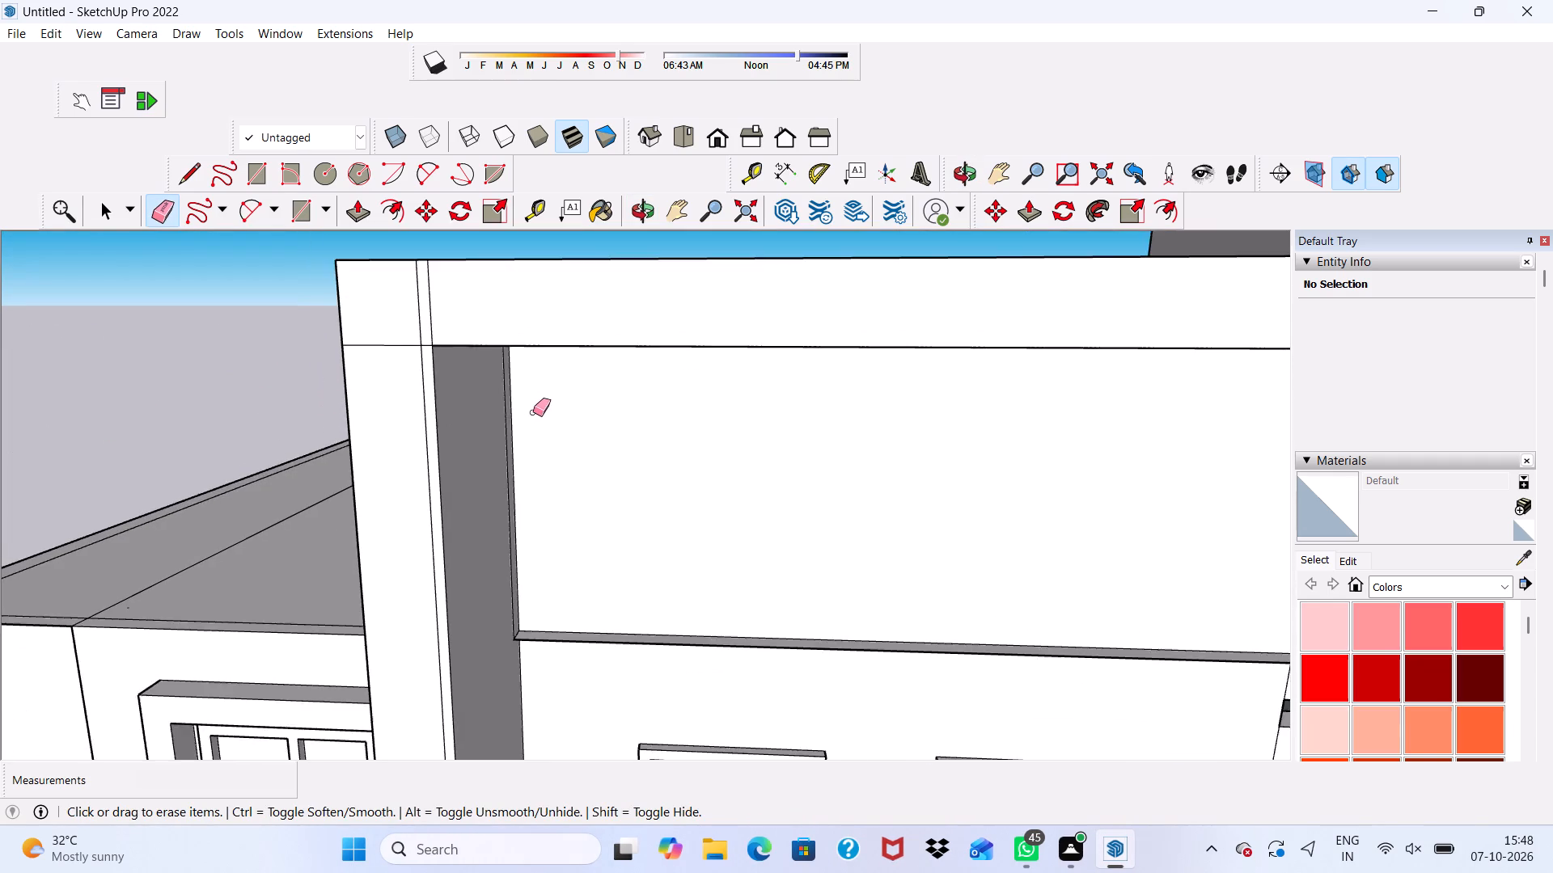
{"action": "scroll", "coordinate": [539, 405], "scroll_direction": "up", "scroll_amount": 8}
{"action": "left_click_drag", "start_coordinate": [479, 389], "coordinate": [472, 393]}
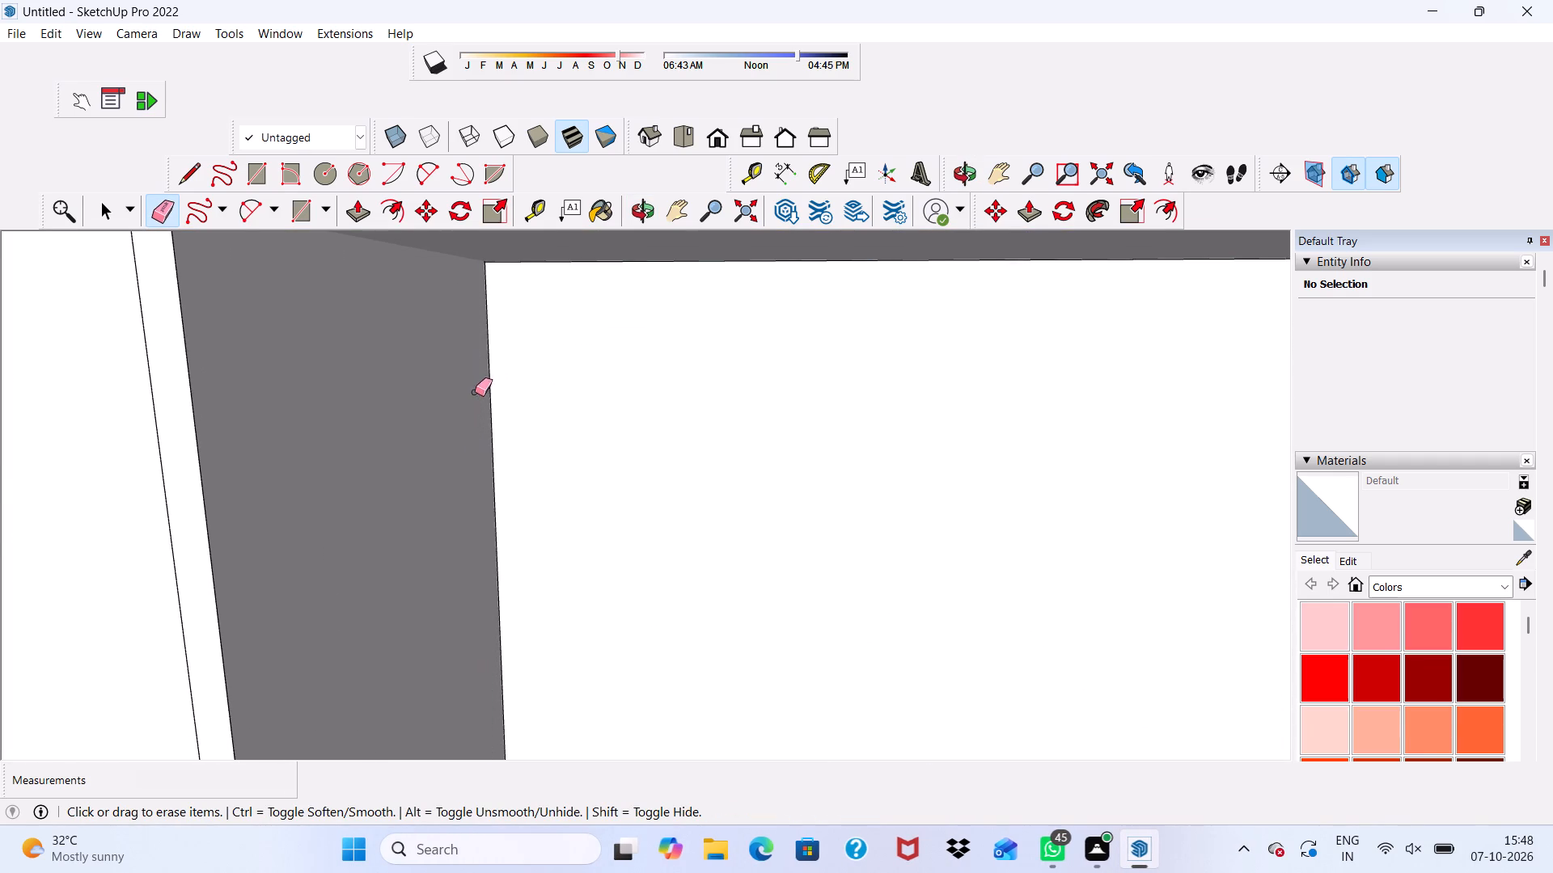
{"action": "scroll", "coordinate": [477, 392], "scroll_direction": "down", "scroll_amount": 9}
{"action": "middle_click_drag", "start_coordinate": [666, 476], "coordinate": [691, 343]}
{"action": "scroll", "coordinate": [690, 618], "scroll_direction": "up", "scroll_amount": 5}
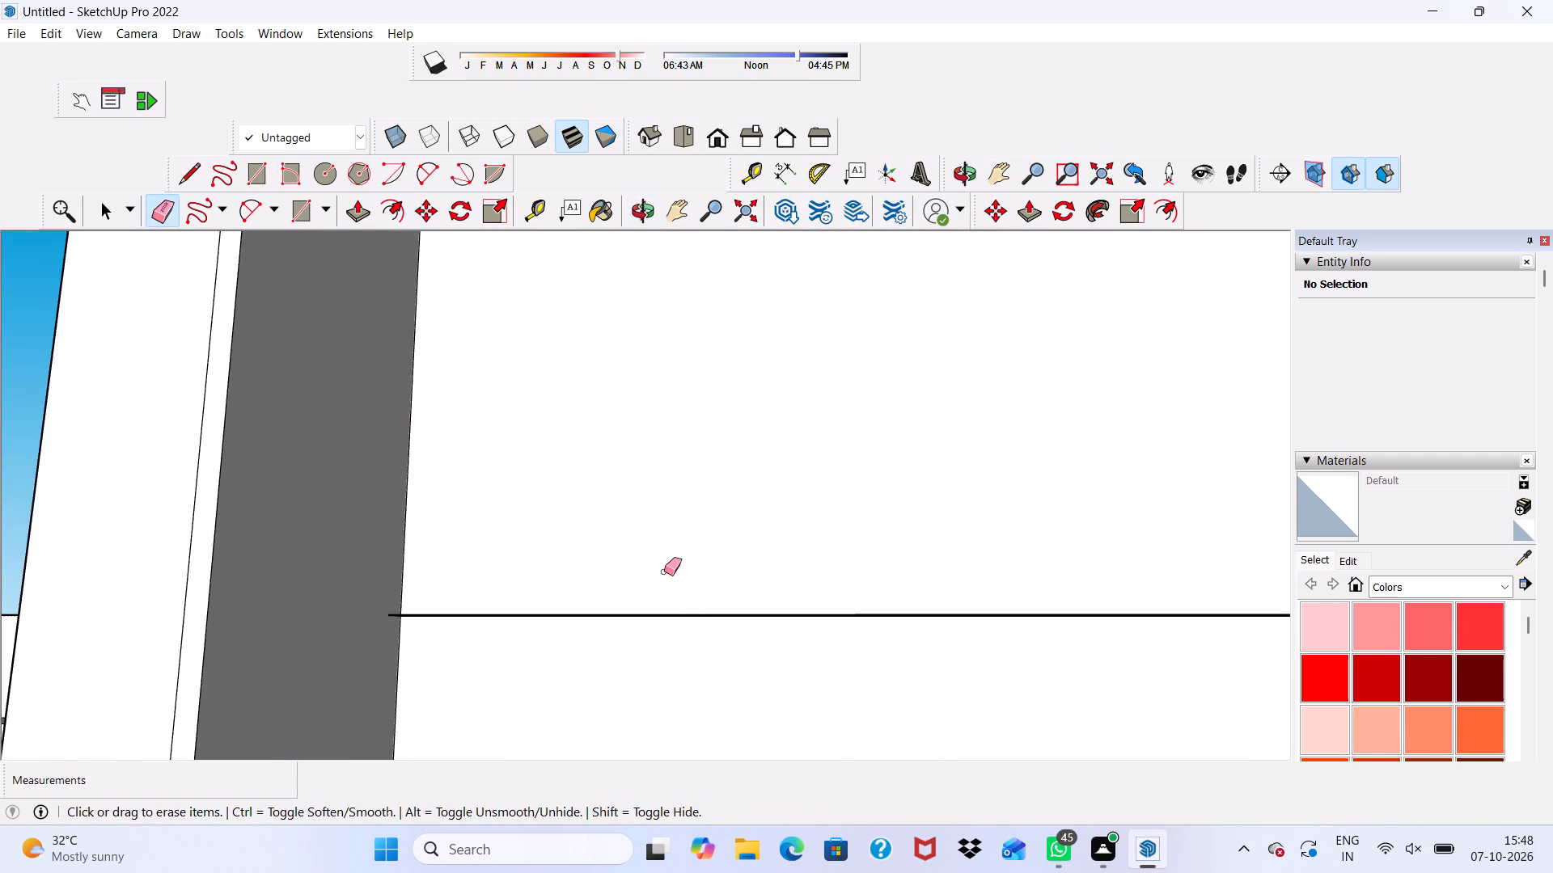
{"action": "scroll", "coordinate": [664, 571], "scroll_direction": "down", "scroll_amount": 4}
{"action": "middle_click_drag", "start_coordinate": [663, 575], "coordinate": [557, 735]}
{"action": "scroll", "coordinate": [557, 728], "scroll_direction": "up", "scroll_amount": 4}
{"action": "left_click", "coordinate": [592, 544]}
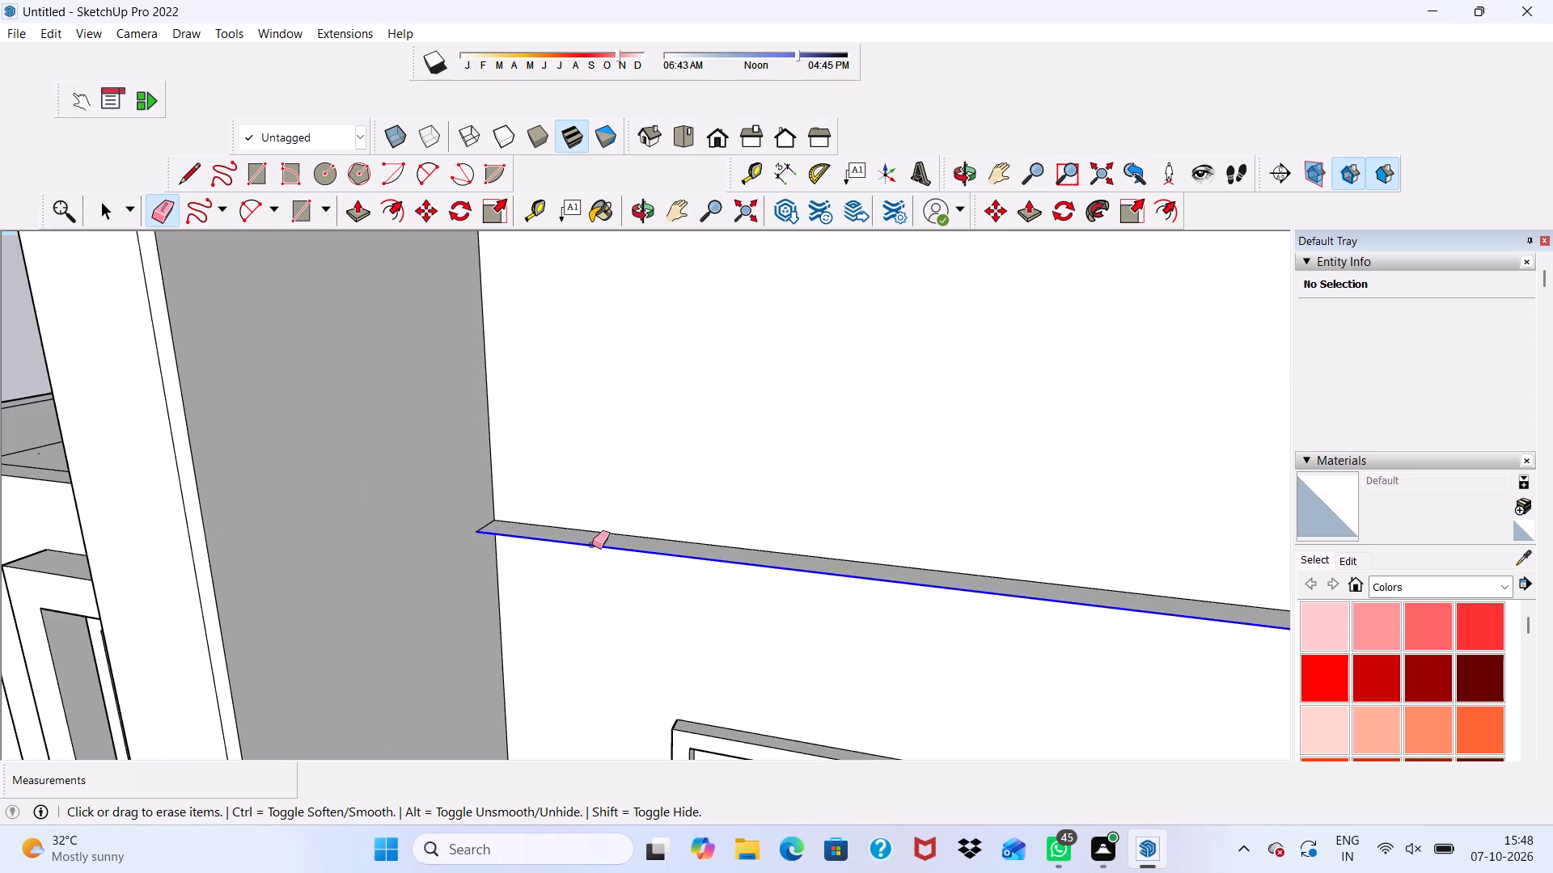
{"action": "left_click_drag", "start_coordinate": [487, 526], "coordinate": [481, 538]}
{"action": "scroll", "coordinate": [481, 540], "scroll_direction": "down", "scroll_amount": 8}
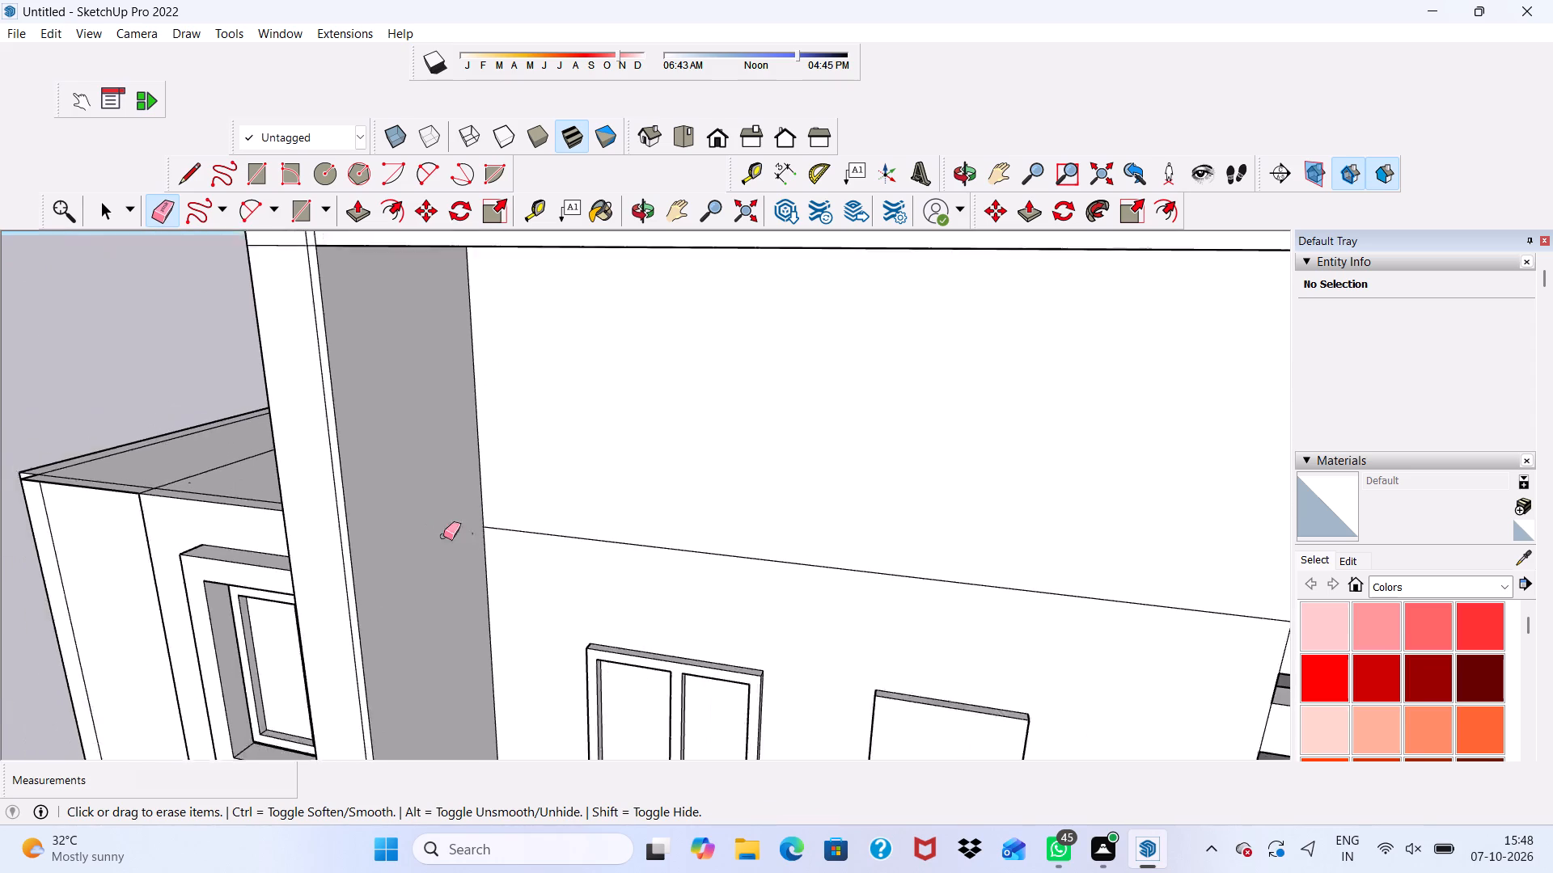
Push/pull the front face of the wall panel outward by 9".
{"action": "scroll", "coordinate": [443, 536], "scroll_direction": "down", "scroll_amount": 10}
{"action": "middle_click_drag", "start_coordinate": [708, 521], "coordinate": [874, 462]}
{"action": "scroll", "coordinate": [863, 453], "scroll_direction": "up", "scroll_amount": 4}
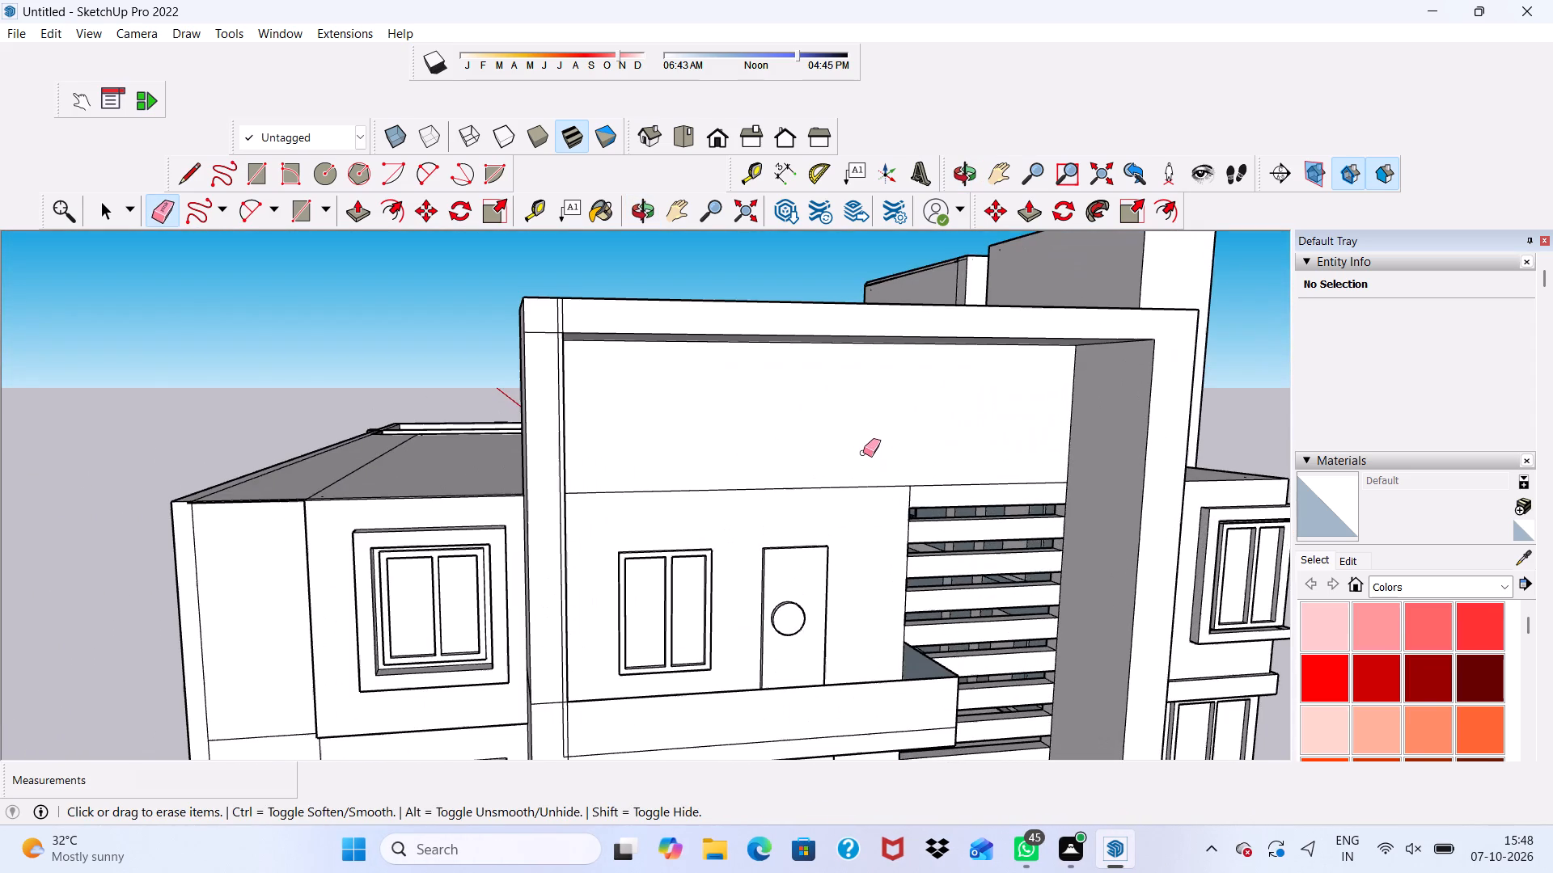
{"action": "key", "text": "space"}
{"action": "left_click", "coordinate": [858, 448]}
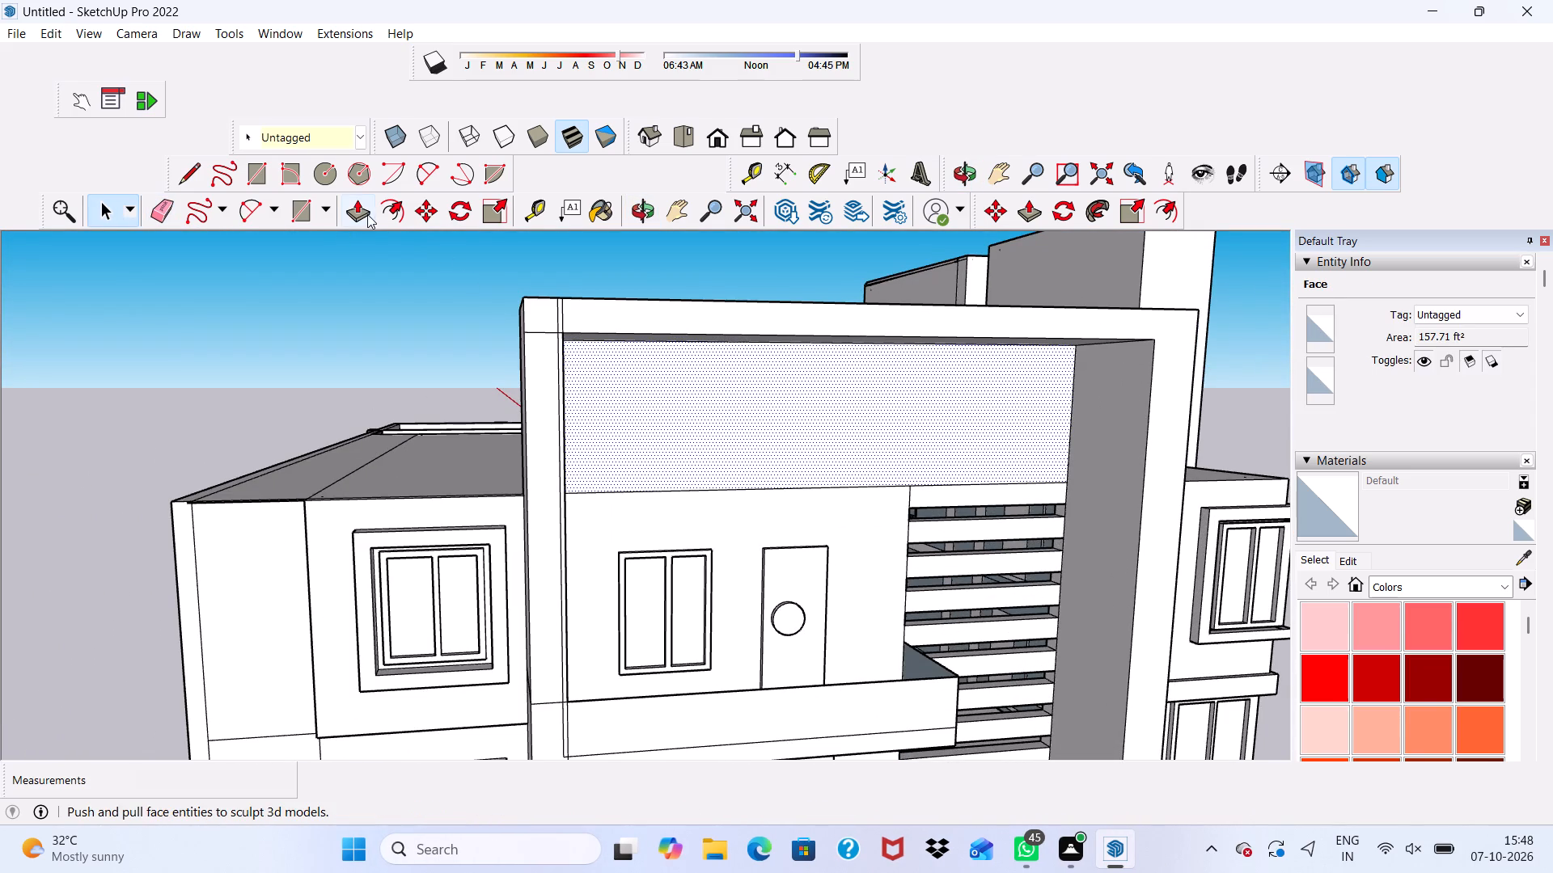
{"action": "left_click", "coordinate": [353, 209]}
{"action": "left_click", "coordinate": [631, 427]}
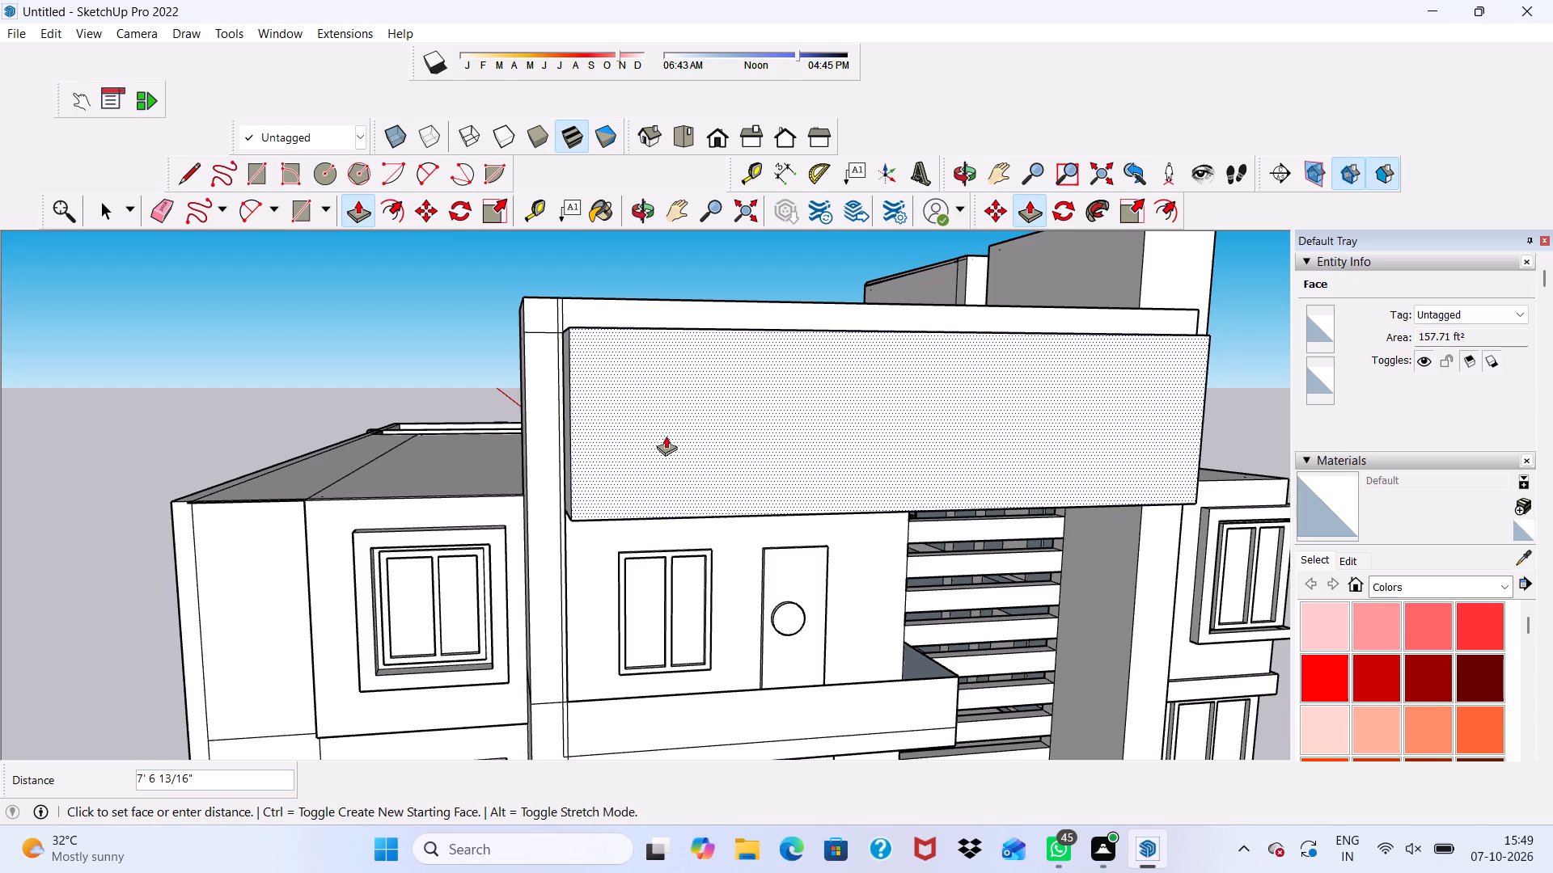
{"action": "type", "text": "9\""}
{"action": "key", "text": "Return"}
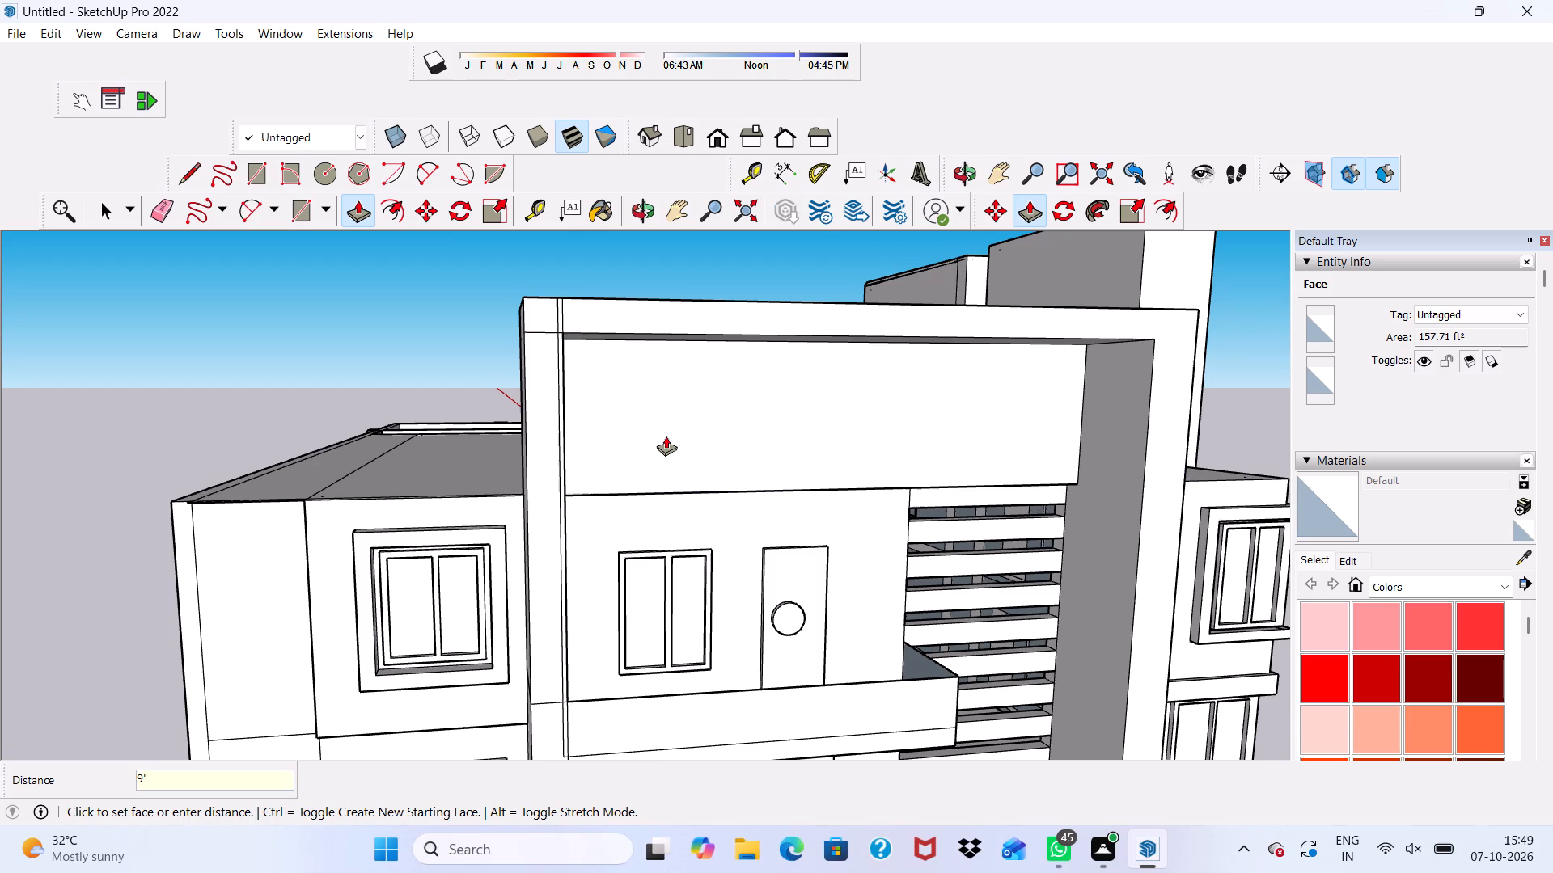
Erase the short seam across the underside of the wall panel, above the corner where the horizontal slats begin.
{"action": "scroll", "coordinate": [669, 437], "scroll_direction": "down", "scroll_amount": 1}
{"action": "middle_click_drag", "start_coordinate": [691, 449], "coordinate": [650, 253]}
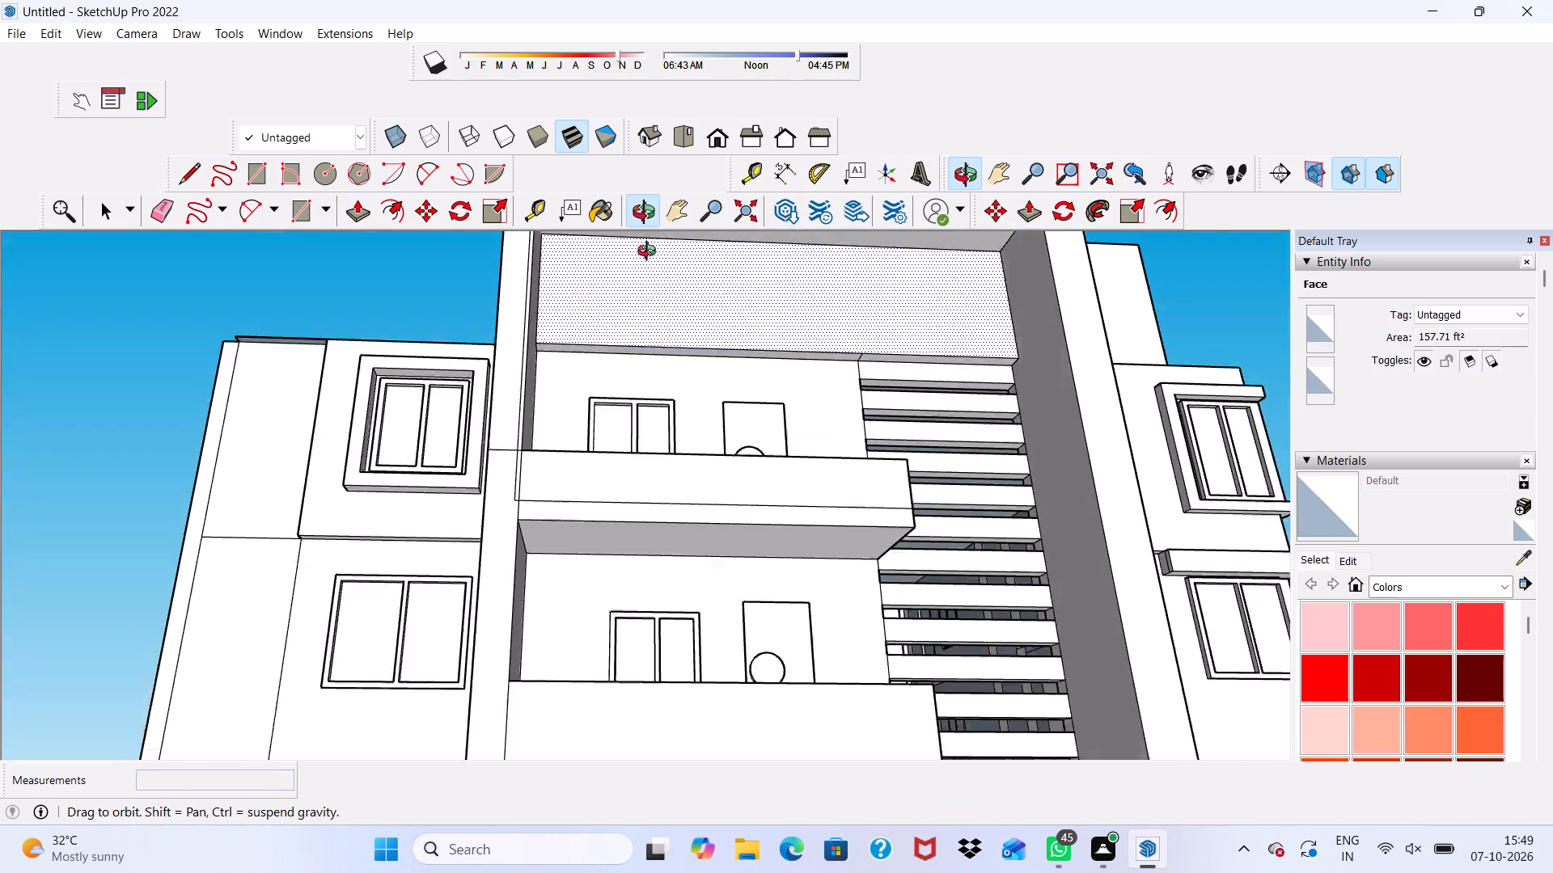
{"action": "middle_click_drag", "start_coordinate": [650, 253], "coordinate": [650, 225]}
{"action": "scroll", "coordinate": [650, 225], "scroll_direction": "up", "scroll_amount": 5}
{"action": "scroll", "coordinate": [743, 332], "scroll_direction": "up", "scroll_amount": 3}
{"action": "scroll", "coordinate": [808, 310], "scroll_direction": "up", "scroll_amount": 1}
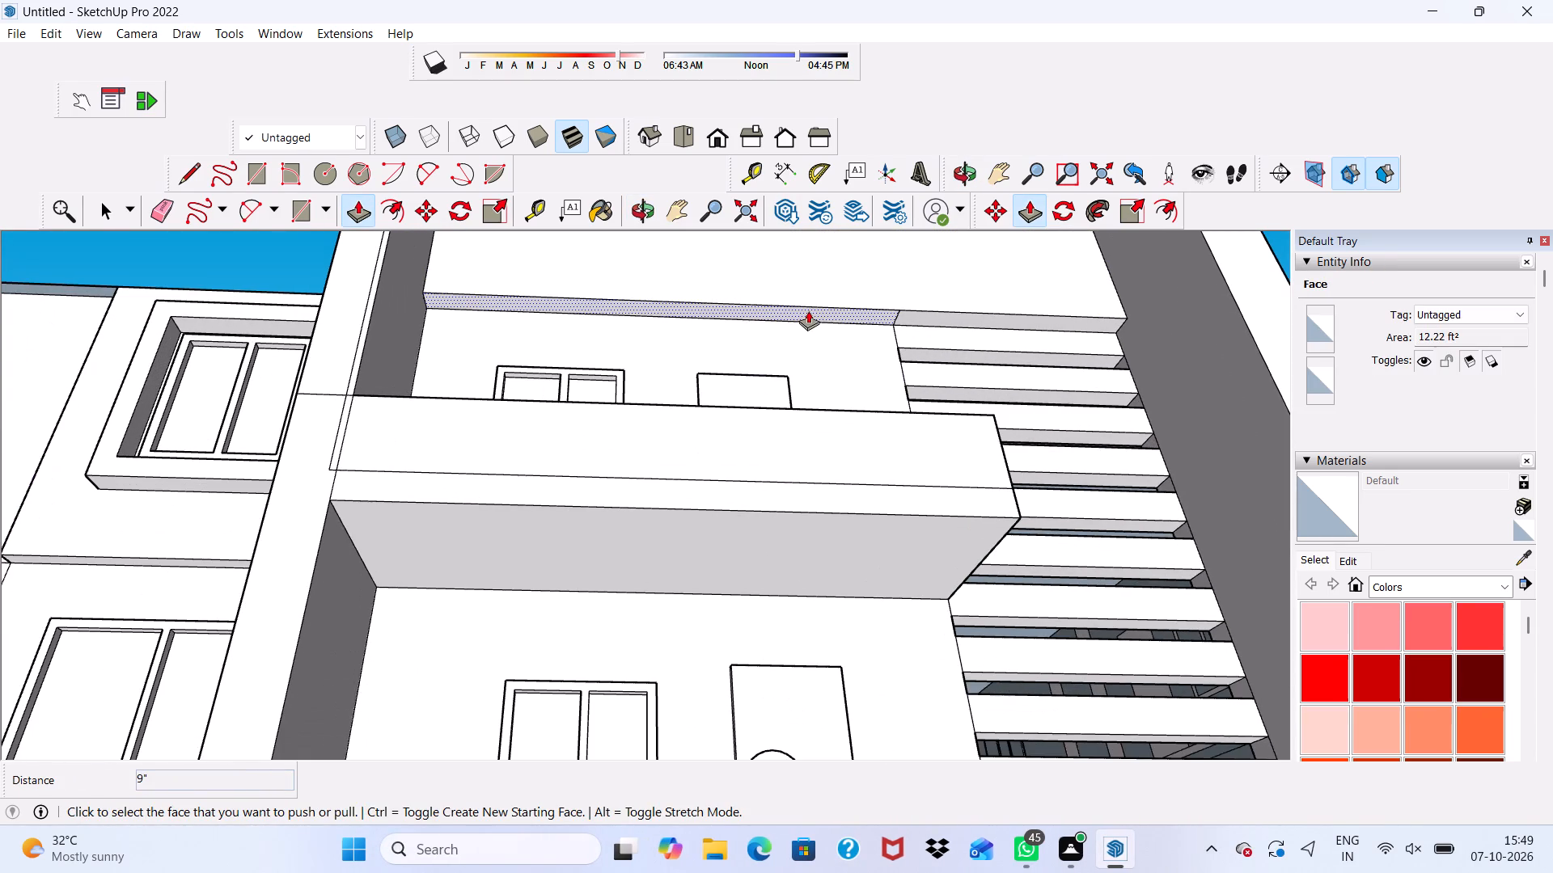
{"action": "key", "text": "space"}
{"action": "left_click", "coordinate": [163, 204]}
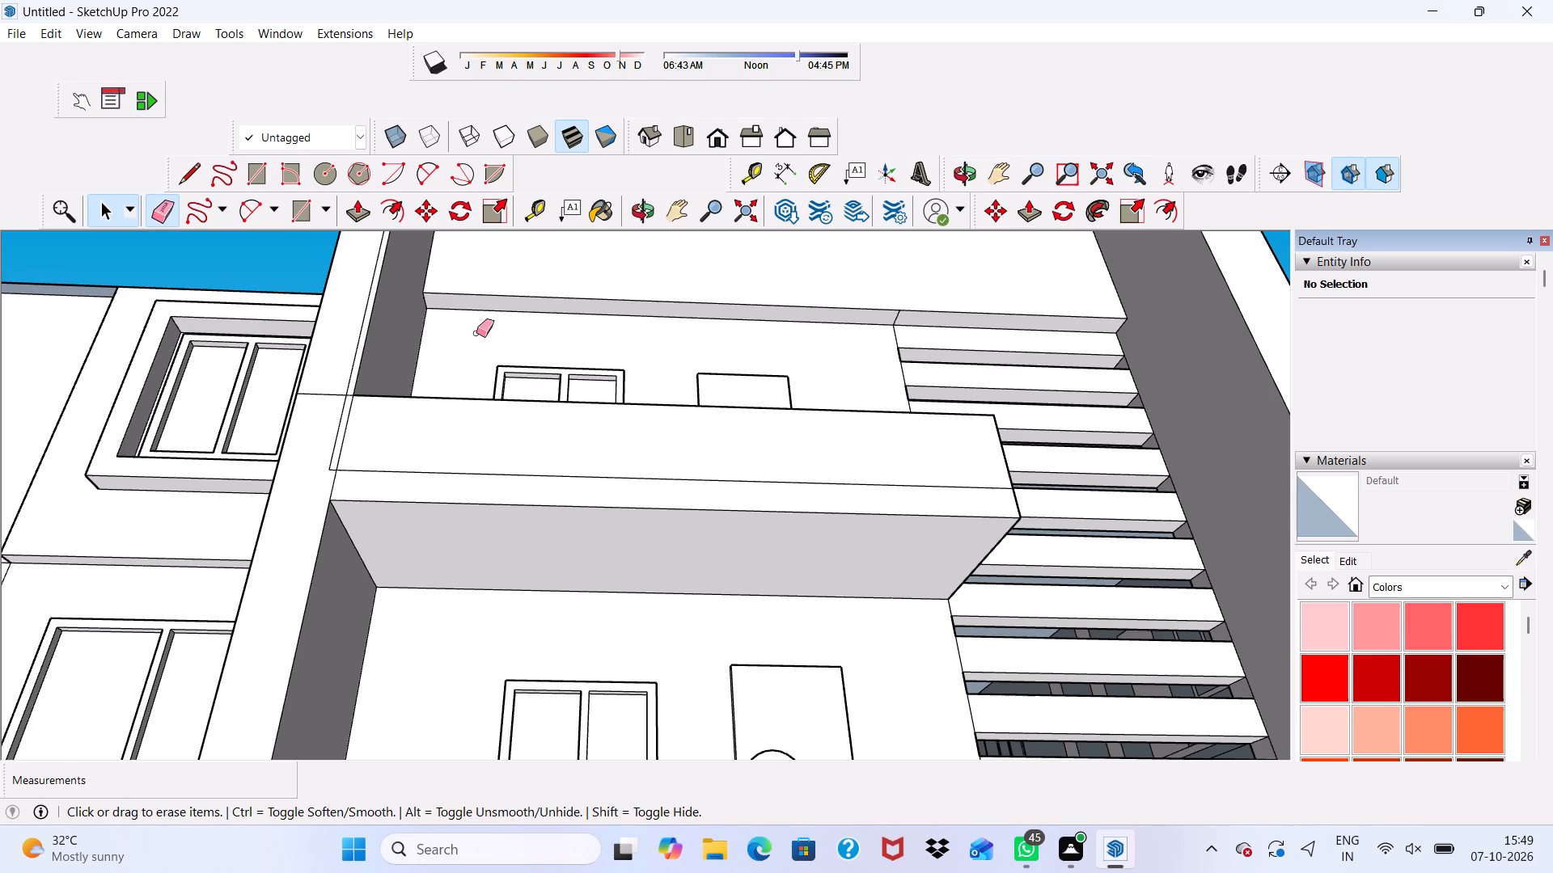
{"action": "scroll", "coordinate": [903, 300], "scroll_direction": "up", "scroll_amount": 4}
{"action": "left_click_drag", "start_coordinate": [893, 326], "coordinate": [911, 318]}
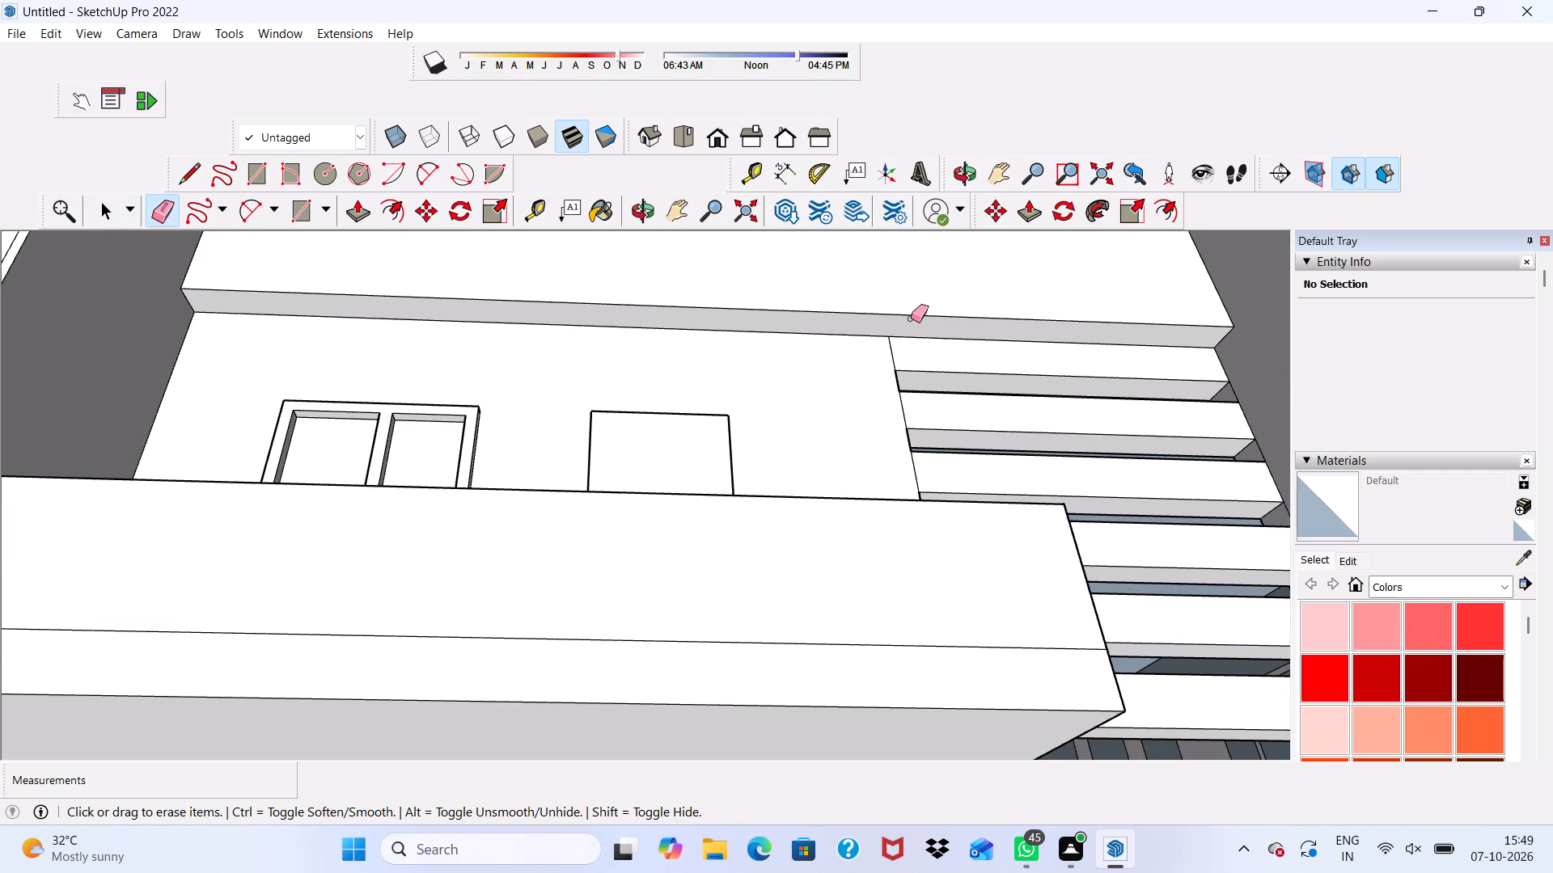
{"action": "scroll", "coordinate": [911, 318], "scroll_direction": "down", "scroll_amount": 5}
{"action": "key", "text": "space"}
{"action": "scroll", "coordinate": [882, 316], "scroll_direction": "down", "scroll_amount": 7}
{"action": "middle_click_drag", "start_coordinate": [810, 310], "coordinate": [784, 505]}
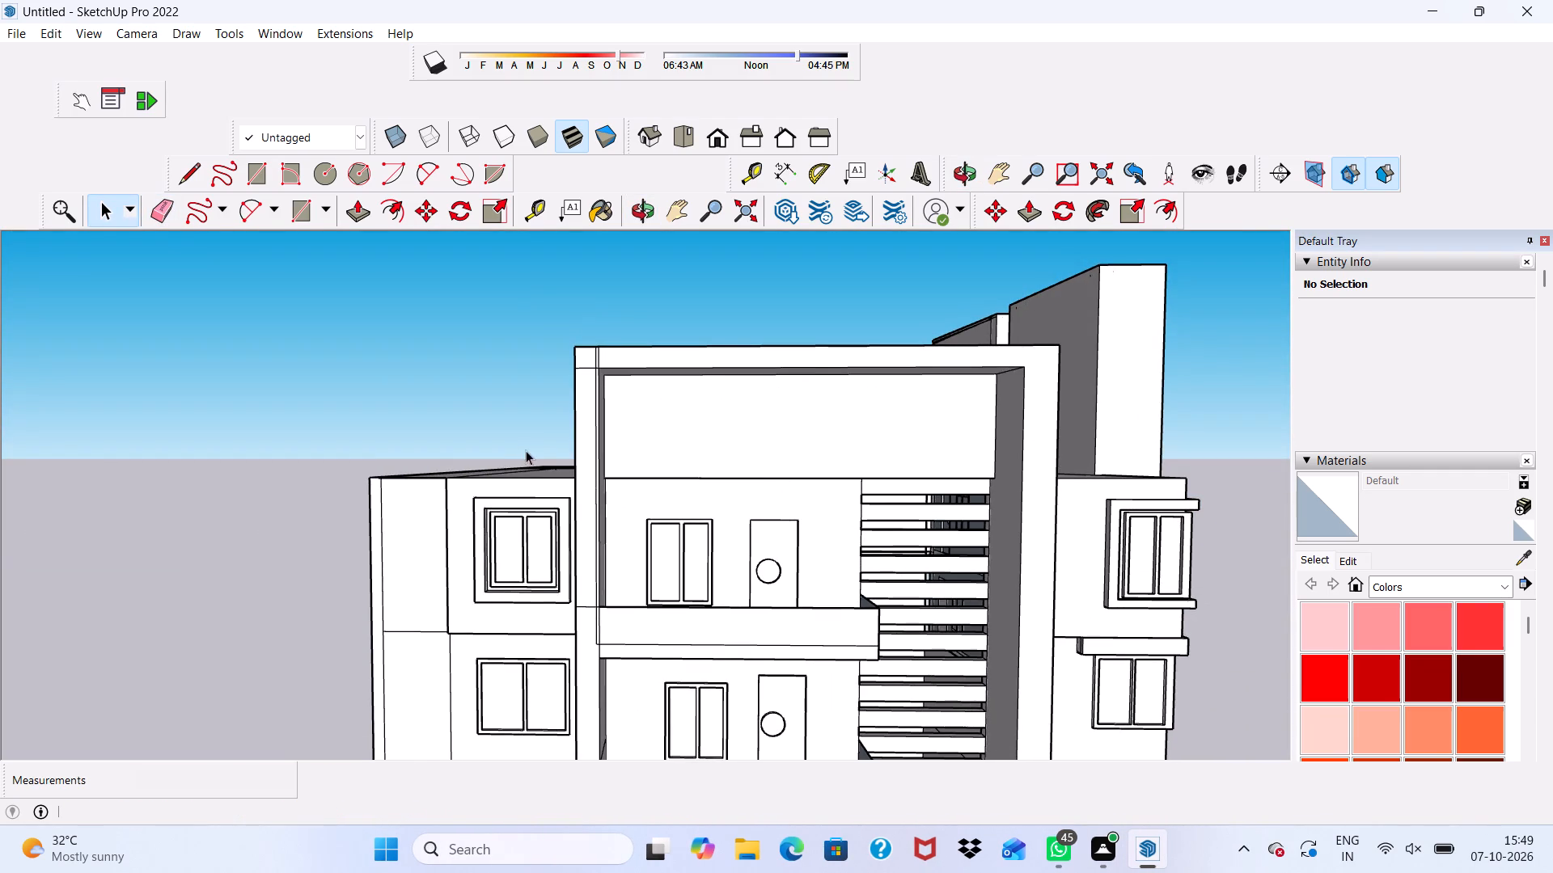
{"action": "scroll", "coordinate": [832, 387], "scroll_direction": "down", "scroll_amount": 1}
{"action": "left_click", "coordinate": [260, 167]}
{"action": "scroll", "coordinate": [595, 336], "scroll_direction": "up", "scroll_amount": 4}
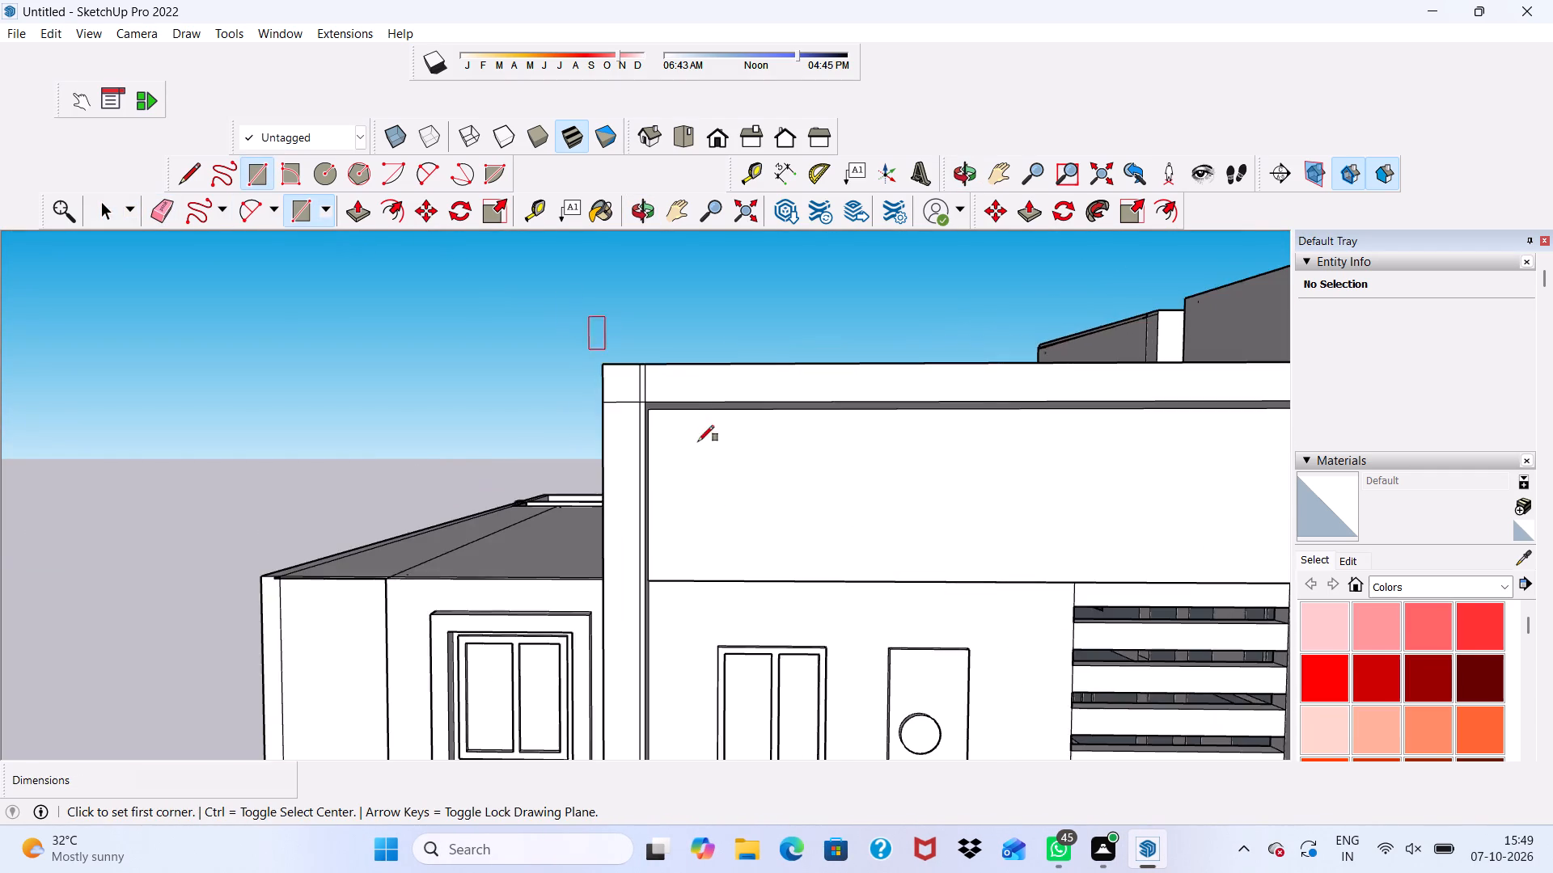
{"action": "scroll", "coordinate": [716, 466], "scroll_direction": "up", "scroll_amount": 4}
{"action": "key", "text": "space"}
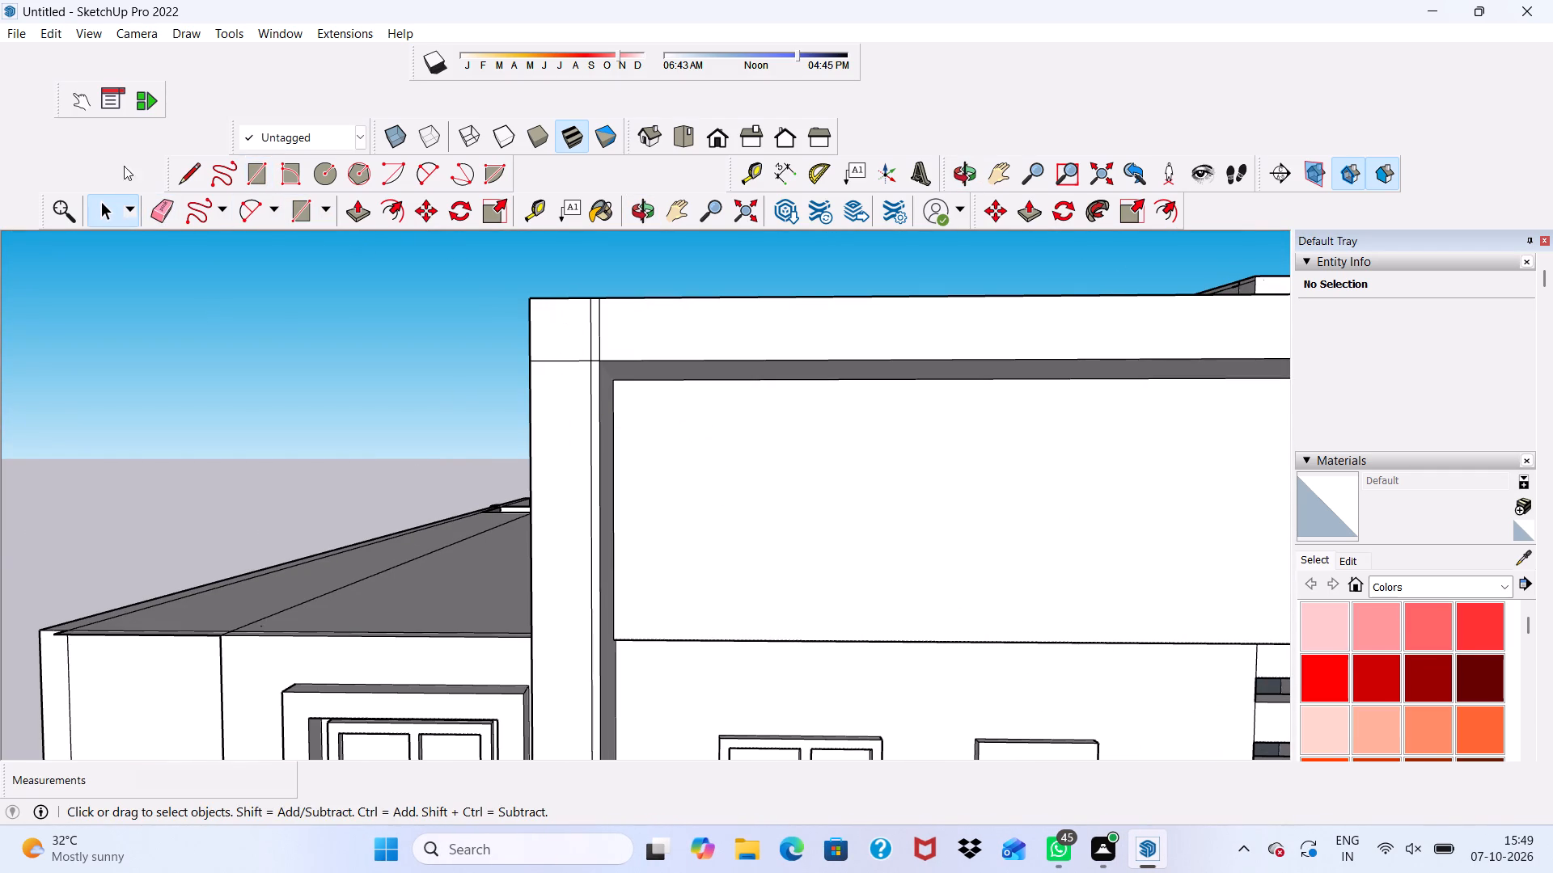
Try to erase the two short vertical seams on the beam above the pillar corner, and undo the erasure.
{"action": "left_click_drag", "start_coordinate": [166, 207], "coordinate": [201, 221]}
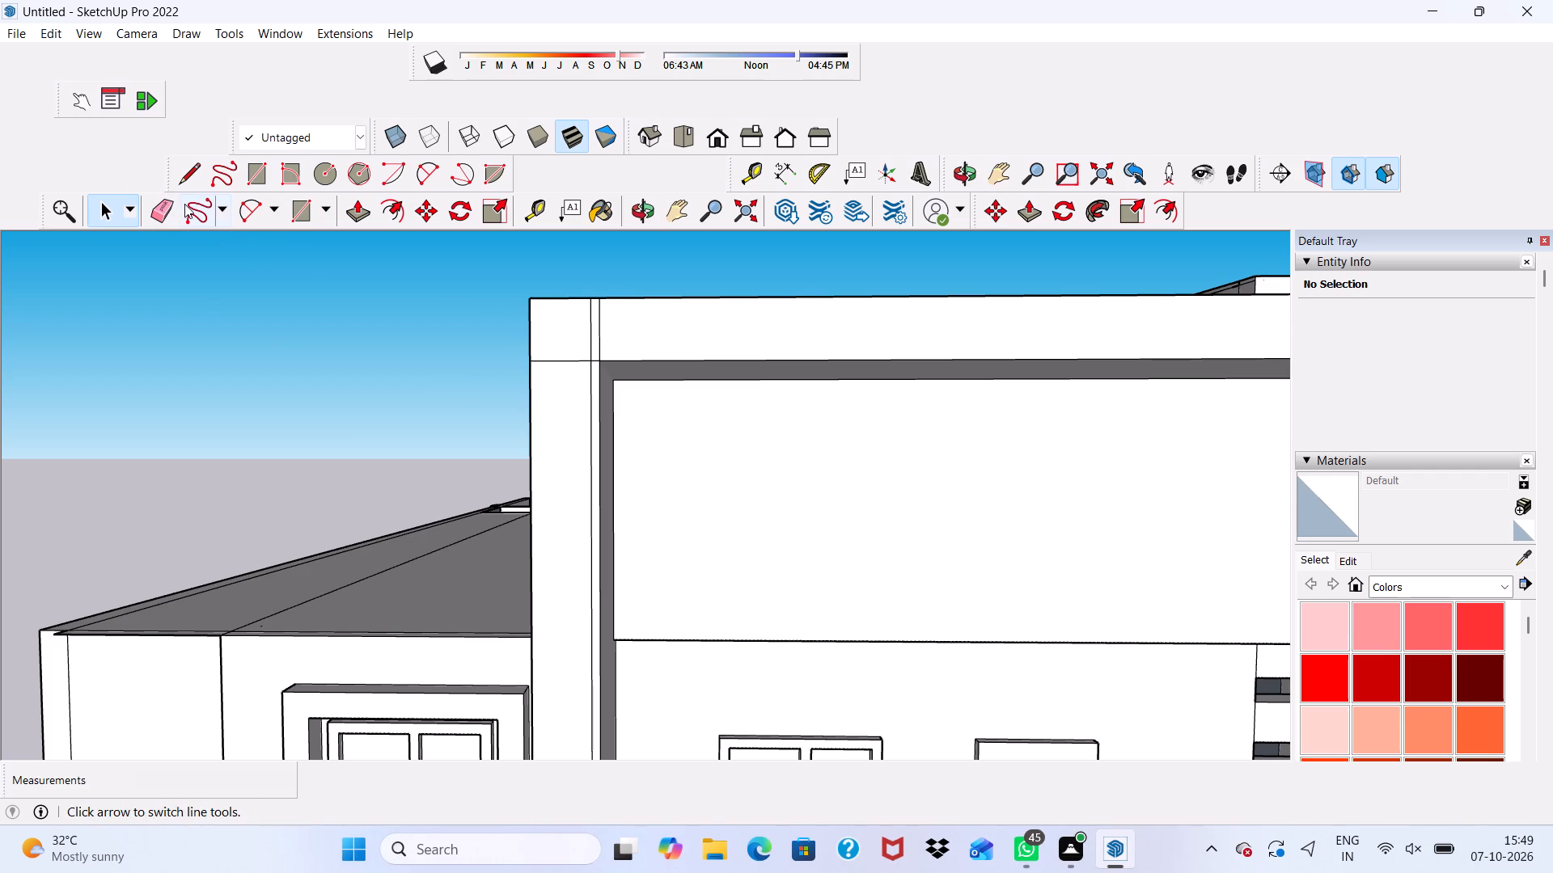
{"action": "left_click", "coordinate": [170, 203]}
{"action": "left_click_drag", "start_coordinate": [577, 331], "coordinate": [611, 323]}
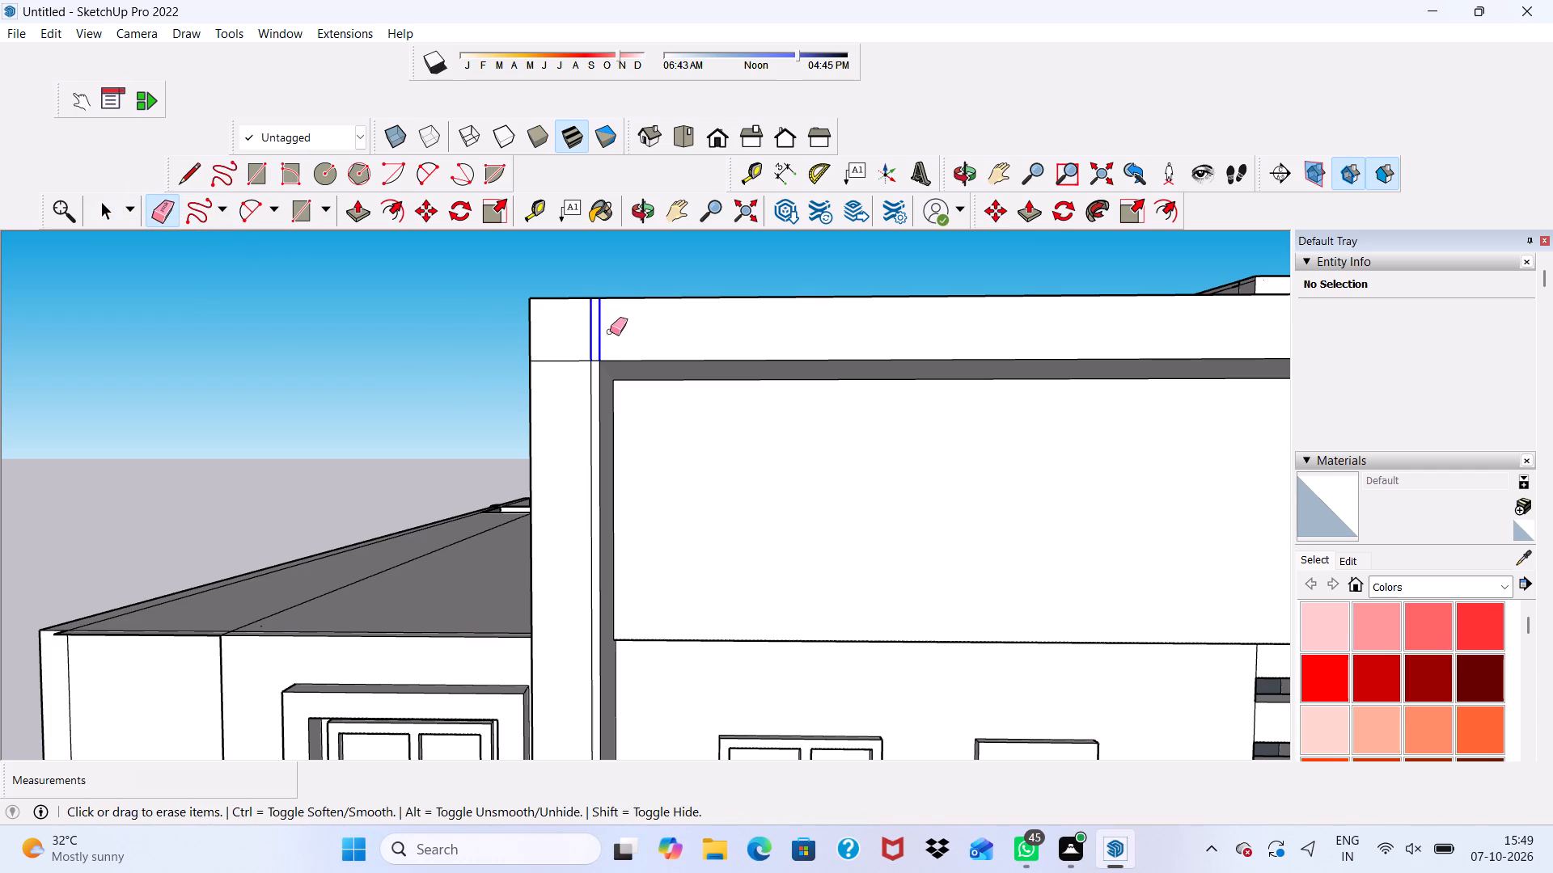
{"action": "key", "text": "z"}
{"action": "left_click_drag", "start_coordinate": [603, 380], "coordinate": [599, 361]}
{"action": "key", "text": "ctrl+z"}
Remove the outer short vertical seam on the beam and the horizontal and long vertical seams on the pillar front with the Eraser.
{"action": "scroll", "coordinate": [582, 328], "scroll_direction": "up", "scroll_amount": 5}
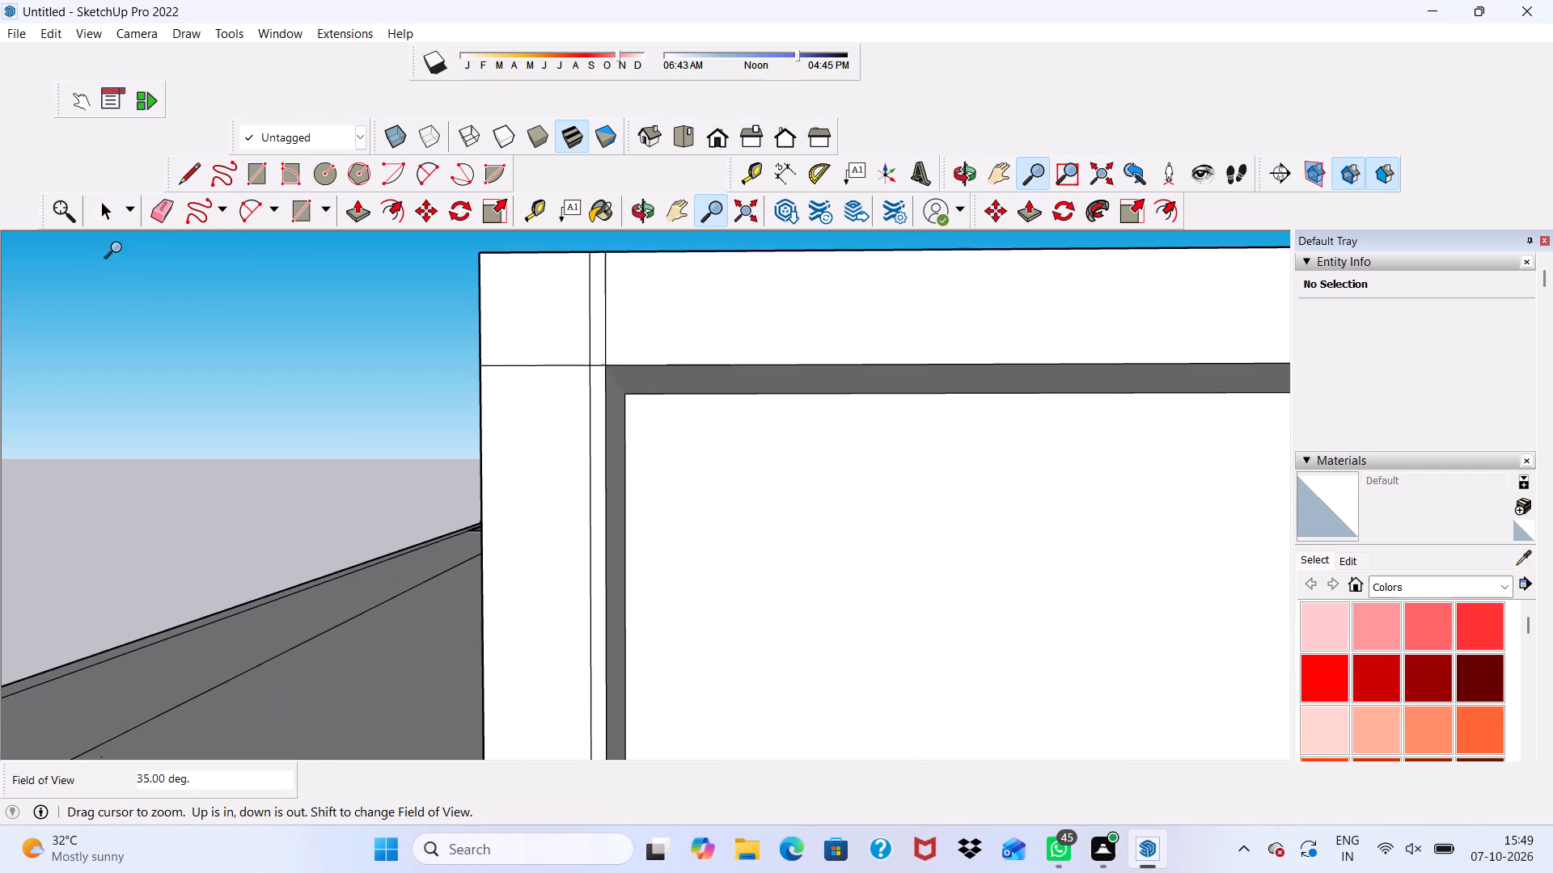
{"action": "left_click", "coordinate": [161, 206]}
{"action": "left_click", "coordinate": [591, 280]}
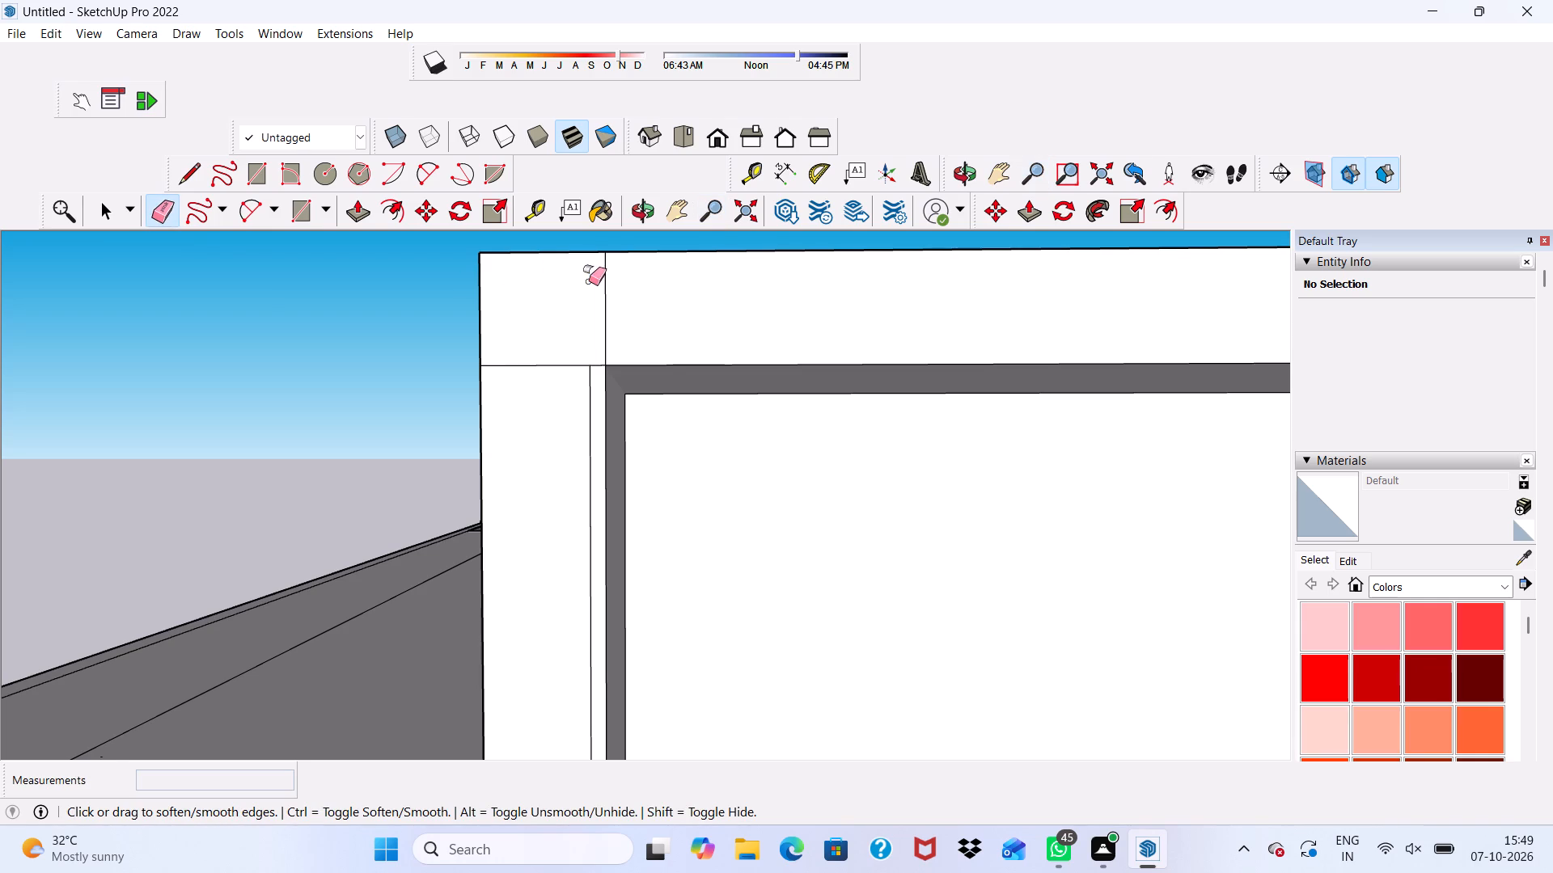
{"action": "scroll", "coordinate": [589, 281], "scroll_direction": "down", "scroll_amount": 2}
{"action": "scroll", "coordinate": [607, 349], "scroll_direction": "up", "scroll_amount": 3}
{"action": "left_click", "coordinate": [591, 350]}
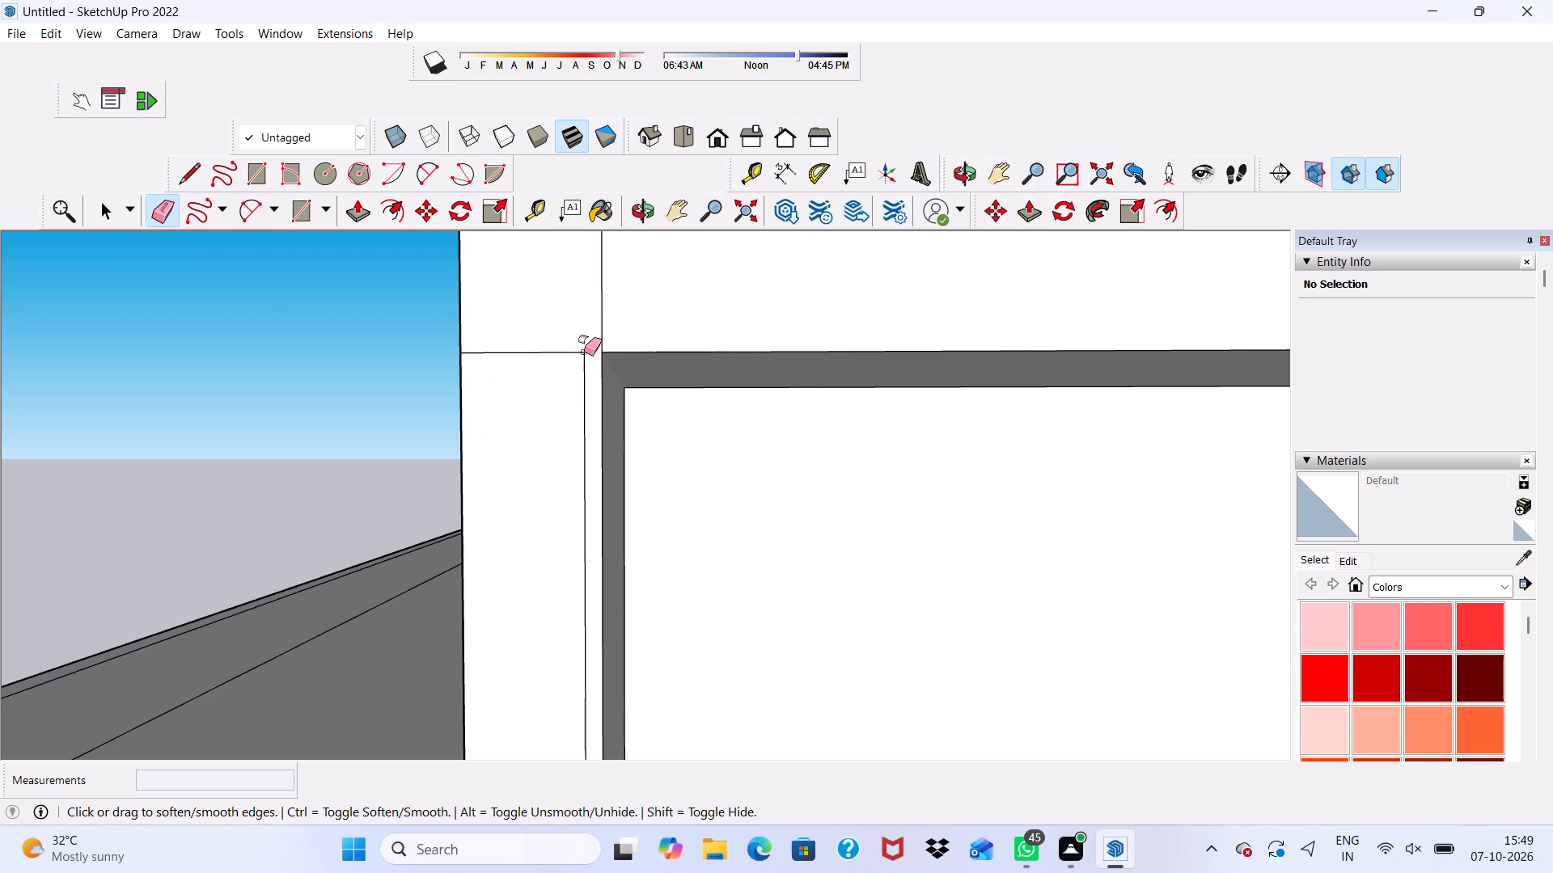
{"action": "left_click_drag", "start_coordinate": [578, 347], "coordinate": [568, 361]}
{"action": "left_click", "coordinate": [587, 369]}
{"action": "scroll", "coordinate": [545, 339], "scroll_direction": "down", "scroll_amount": 5}
Remove the two short vertical seams on the beam's roof-side face beside the pillar with the Eraser.
{"action": "middle_click_drag", "start_coordinate": [556, 340], "coordinate": [1382, 307]}
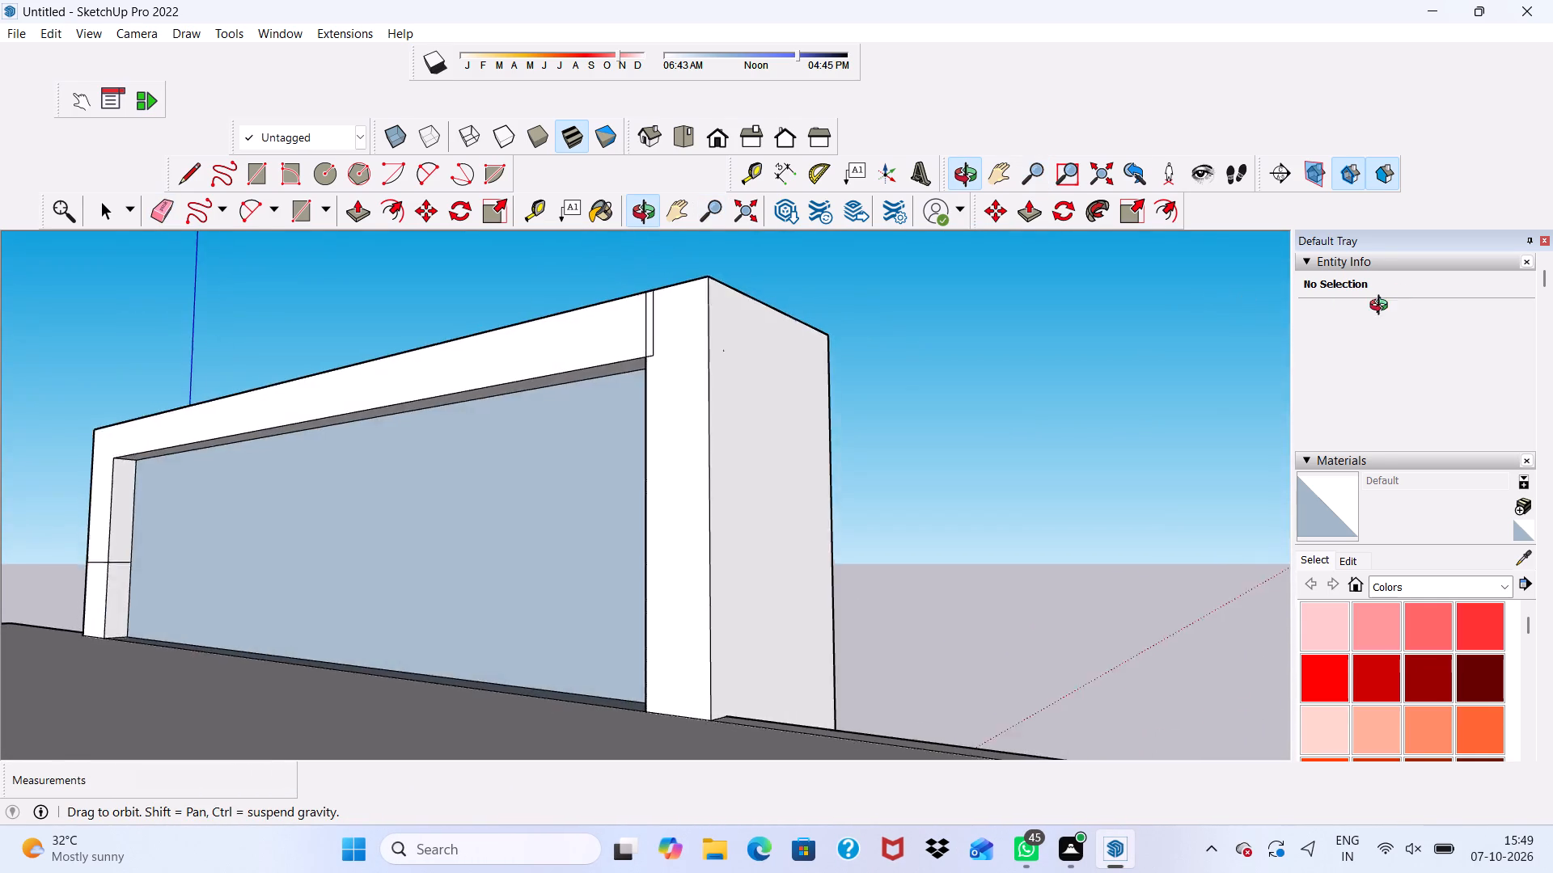
{"action": "middle_click_drag", "start_coordinate": [1382, 307], "coordinate": [1327, 327]}
{"action": "scroll", "coordinate": [628, 352], "scroll_direction": "up", "scroll_amount": 4}
{"action": "left_click_drag", "start_coordinate": [610, 316], "coordinate": [634, 318]}
{"action": "left_click_drag", "start_coordinate": [628, 306], "coordinate": [640, 314]}
Remove the last short vertical seam on the beam's front face above the opening's corner with the Eraser.
{"action": "middle_click_drag", "start_coordinate": [751, 362], "coordinate": [443, 414]}
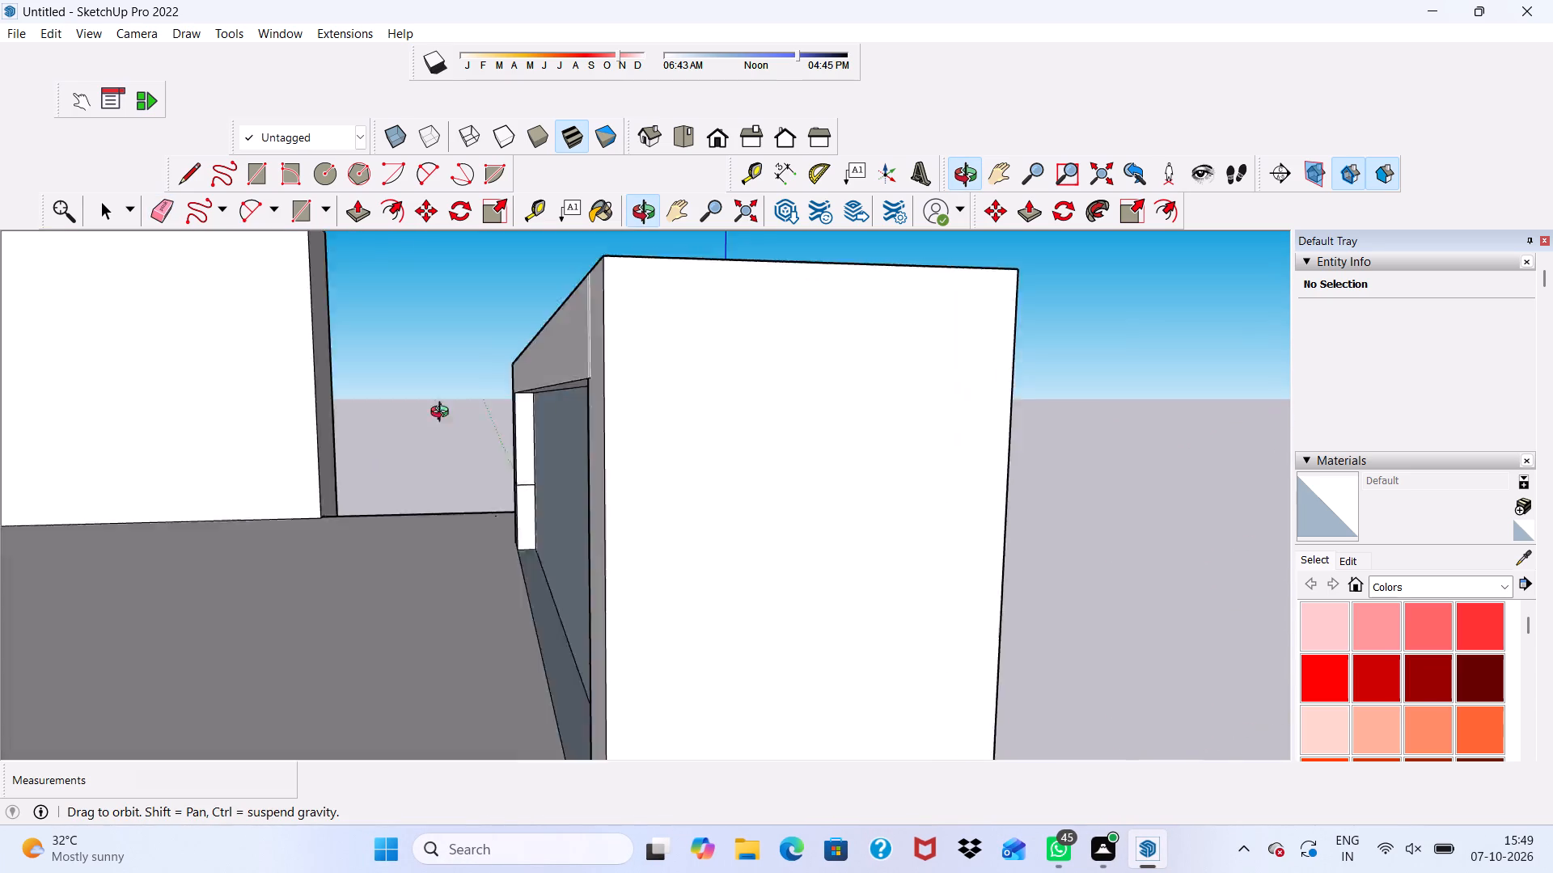
{"action": "middle_click_drag", "start_coordinate": [443, 414], "coordinate": [0, 384]}
{"action": "scroll", "coordinate": [344, 369], "scroll_direction": "down", "scroll_amount": 4}
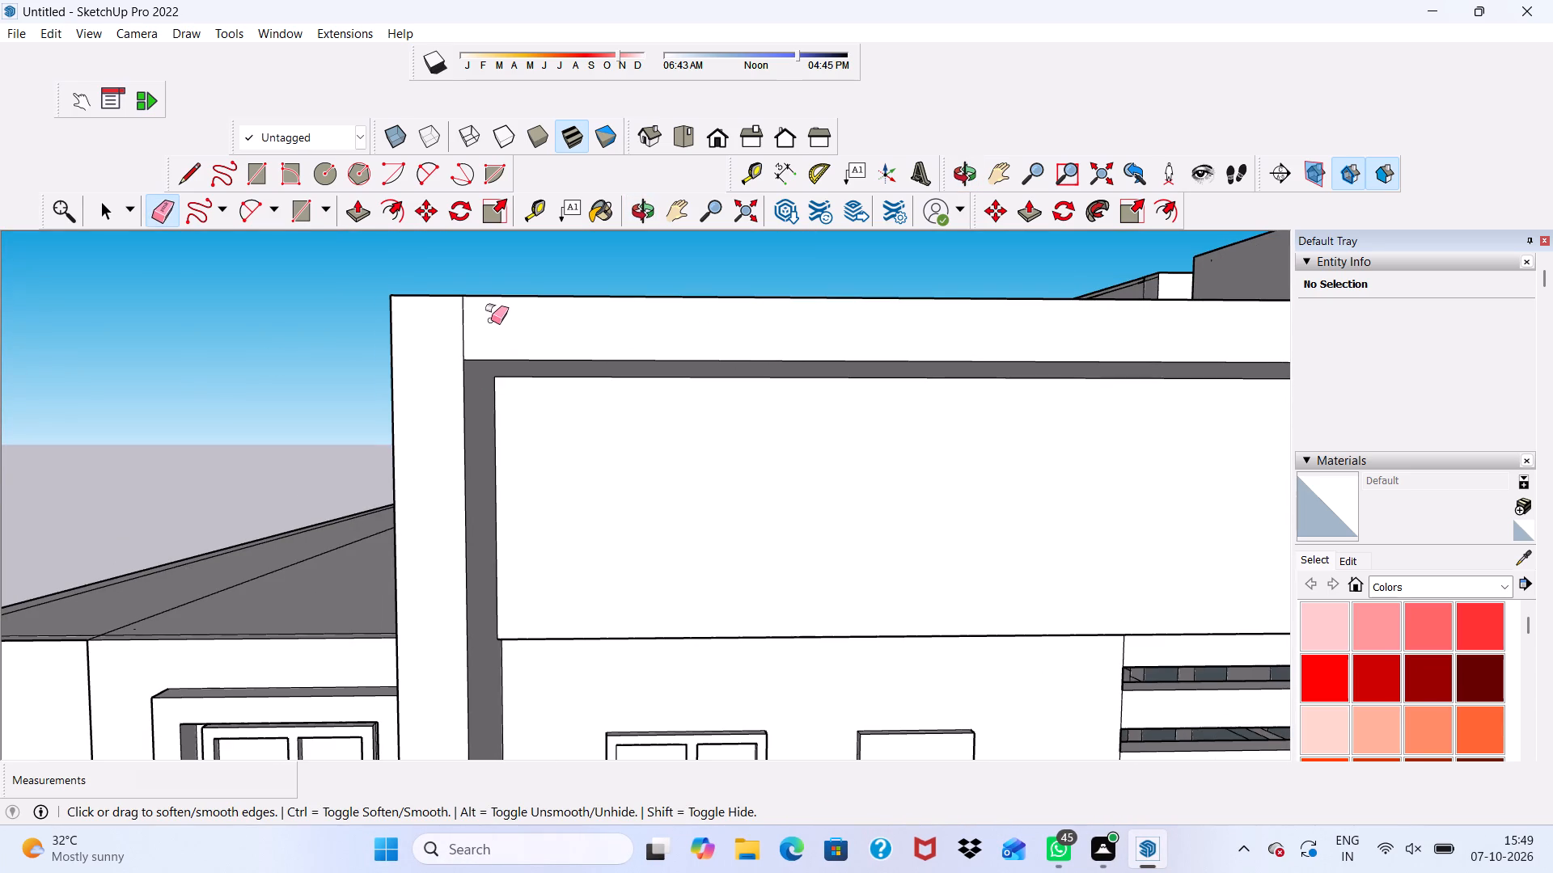
{"action": "left_click", "coordinate": [476, 319]}
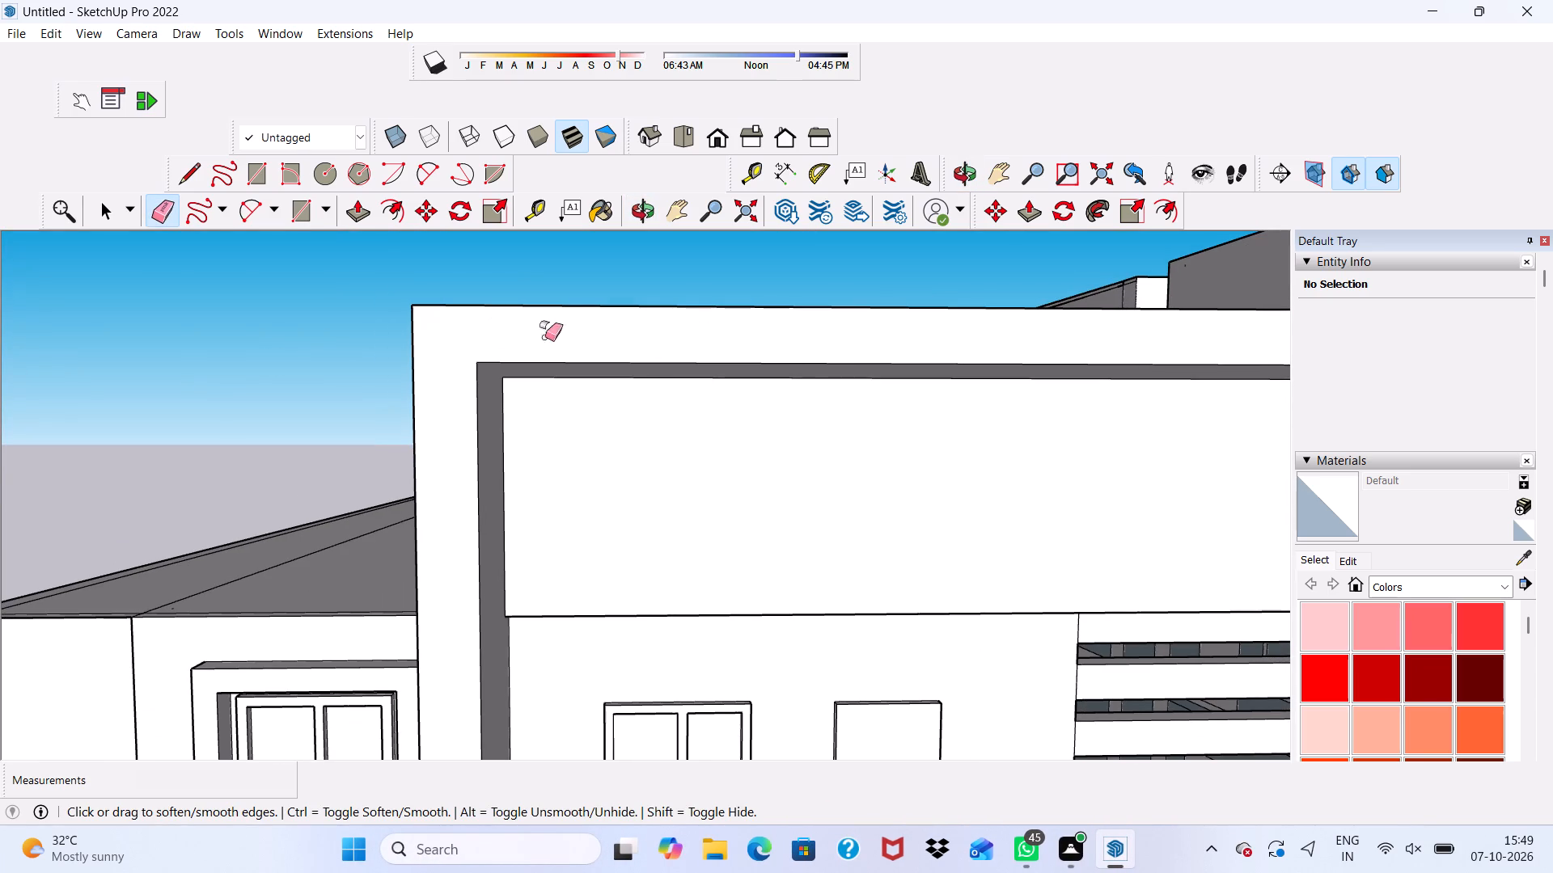
Remove the horizontal seams on the opposite pillar's roof-side face and its inner face beside the wall panel with the Eraser.
{"action": "scroll", "coordinate": [596, 369], "scroll_direction": "down", "scroll_amount": 10}
{"action": "middle_click_drag", "start_coordinate": [880, 381], "coordinate": [1326, 390]}
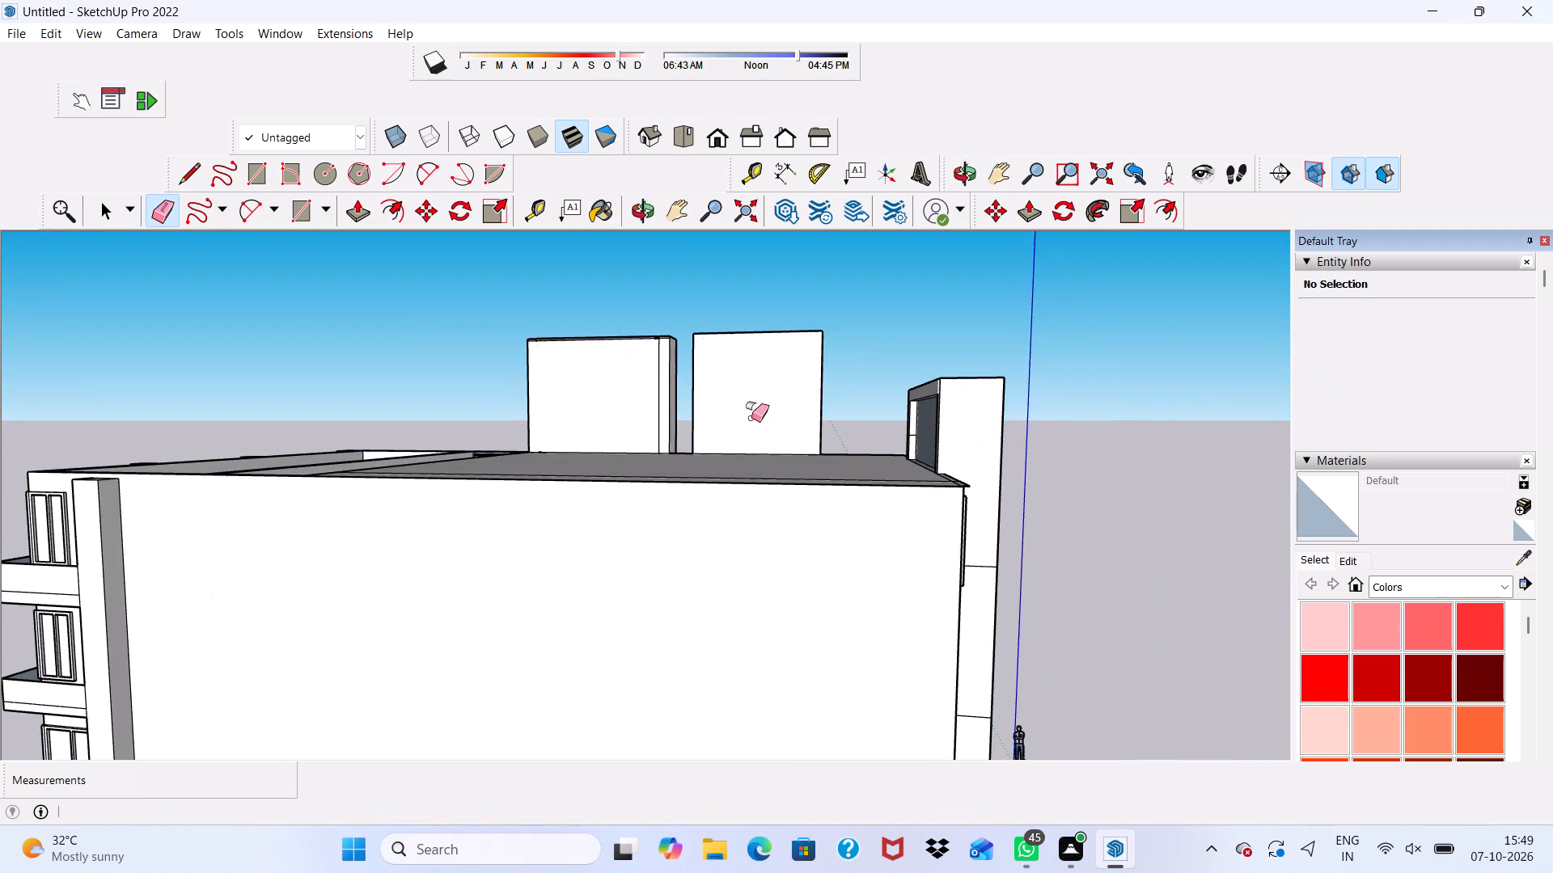
{"action": "middle_click_drag", "start_coordinate": [773, 415], "coordinate": [953, 434]}
{"action": "scroll", "coordinate": [877, 419], "scroll_direction": "up", "scroll_amount": 13}
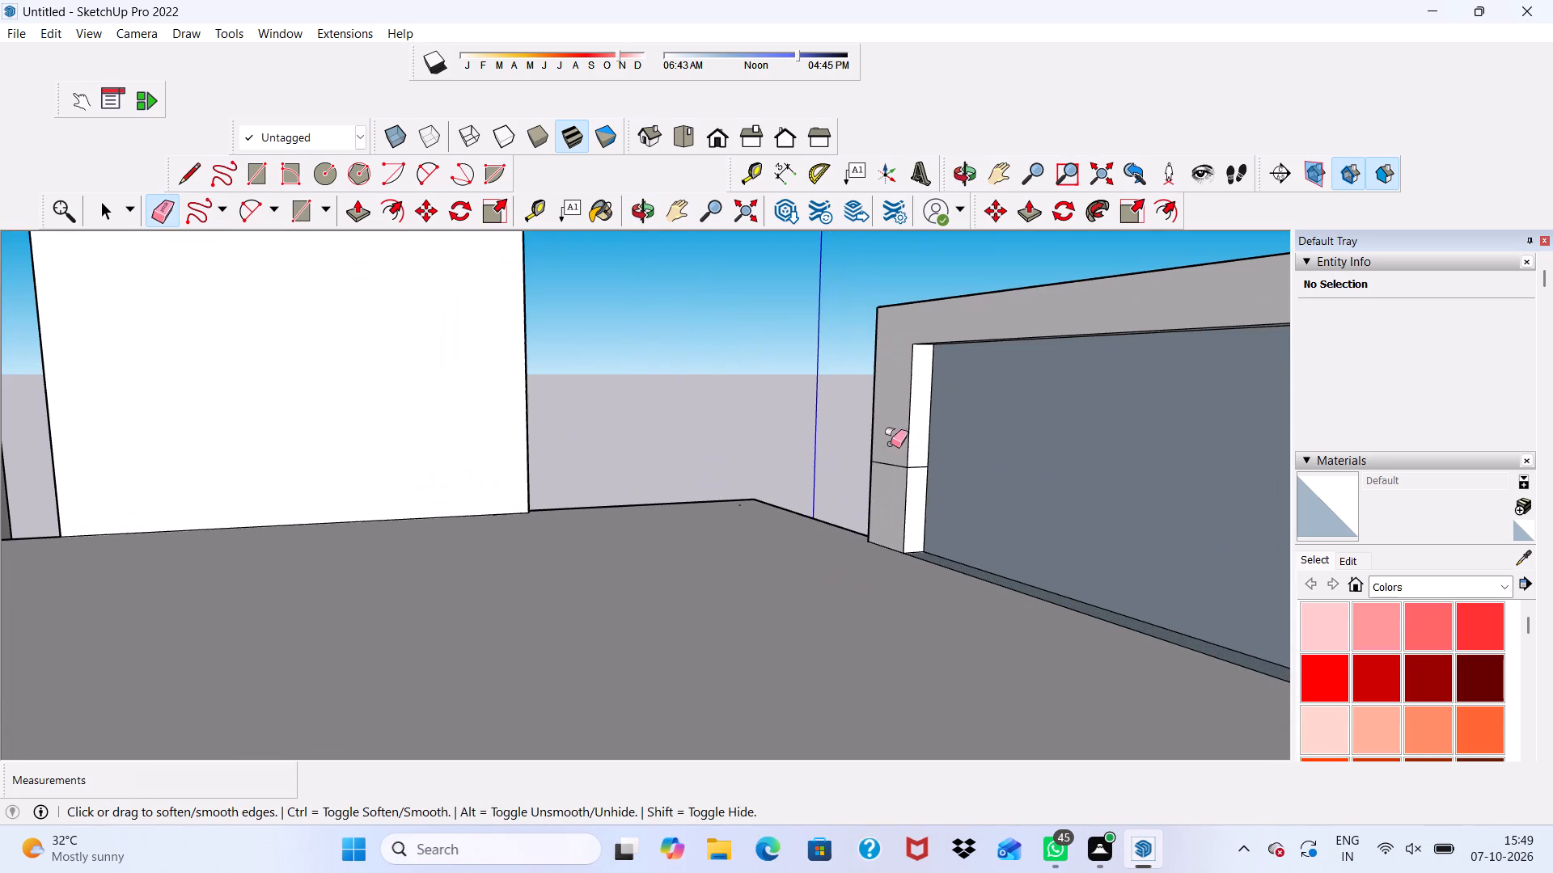
{"action": "left_click_drag", "start_coordinate": [891, 446], "coordinate": [897, 487]}
{"action": "left_click_drag", "start_coordinate": [921, 456], "coordinate": [920, 479]}
{"action": "scroll", "coordinate": [912, 464], "scroll_direction": "down", "scroll_amount": 15}
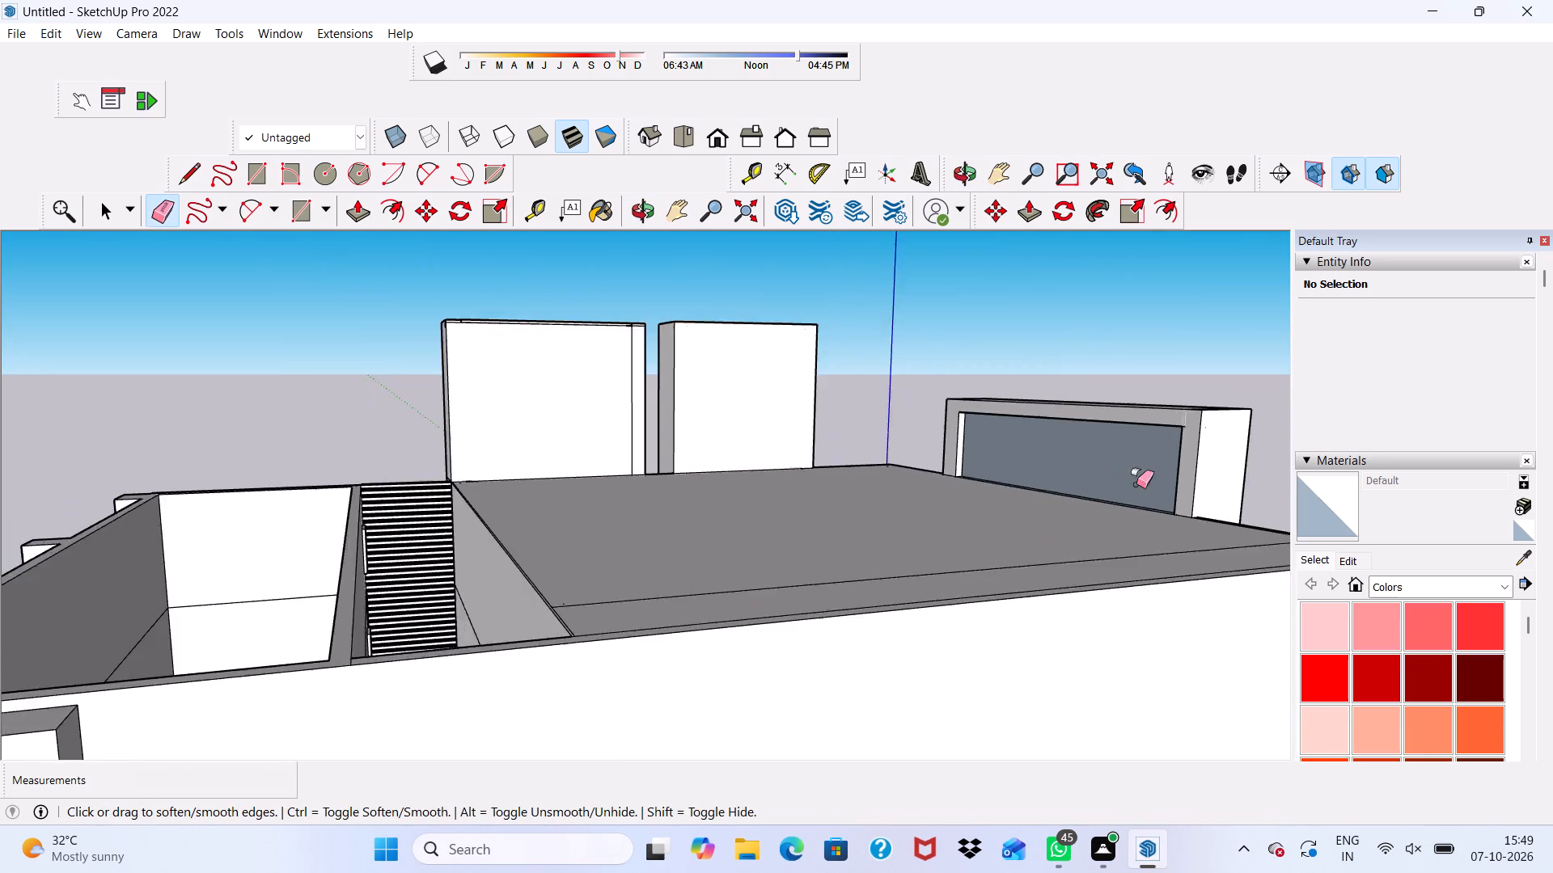
{"action": "middle_click_drag", "start_coordinate": [1136, 484], "coordinate": [522, 459]}
{"action": "key", "text": "space"}
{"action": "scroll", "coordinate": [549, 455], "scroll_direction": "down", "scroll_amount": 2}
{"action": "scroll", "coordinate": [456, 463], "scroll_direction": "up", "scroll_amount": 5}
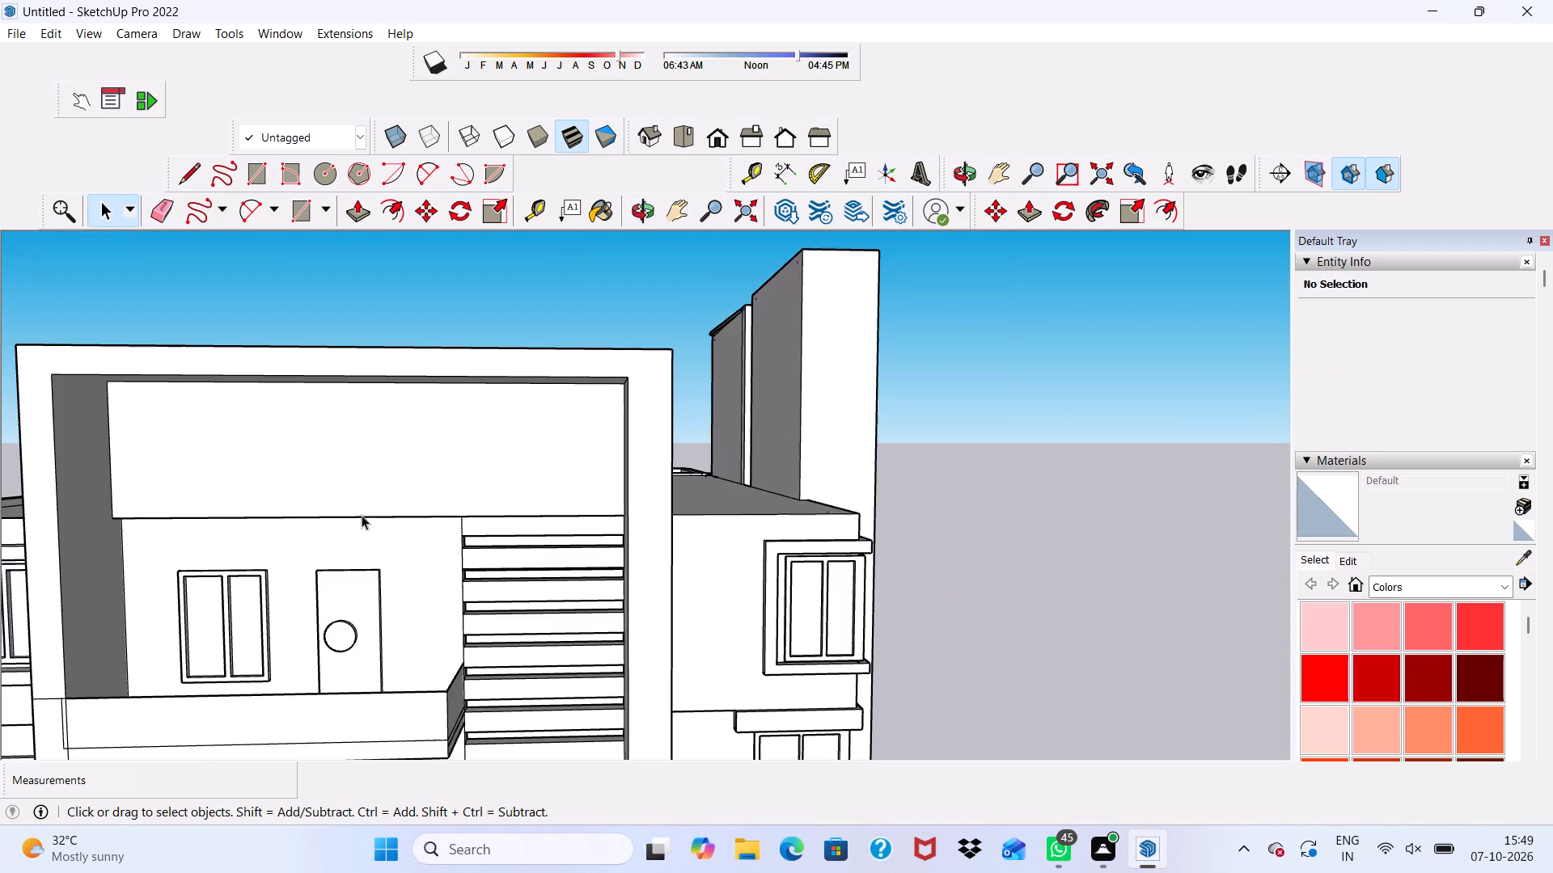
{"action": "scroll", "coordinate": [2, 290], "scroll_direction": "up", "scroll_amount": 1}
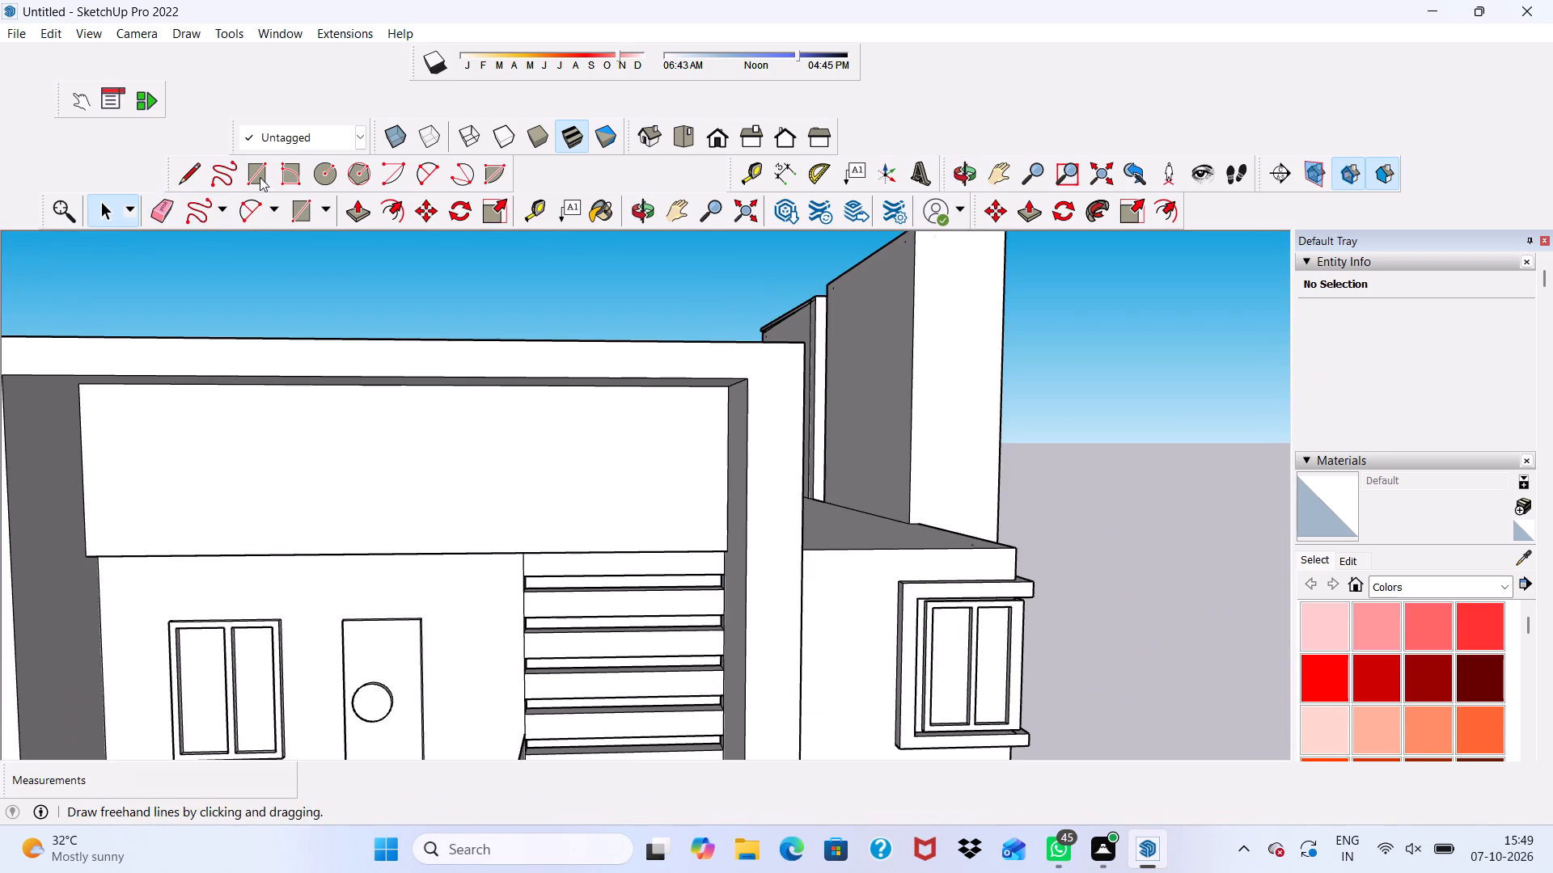
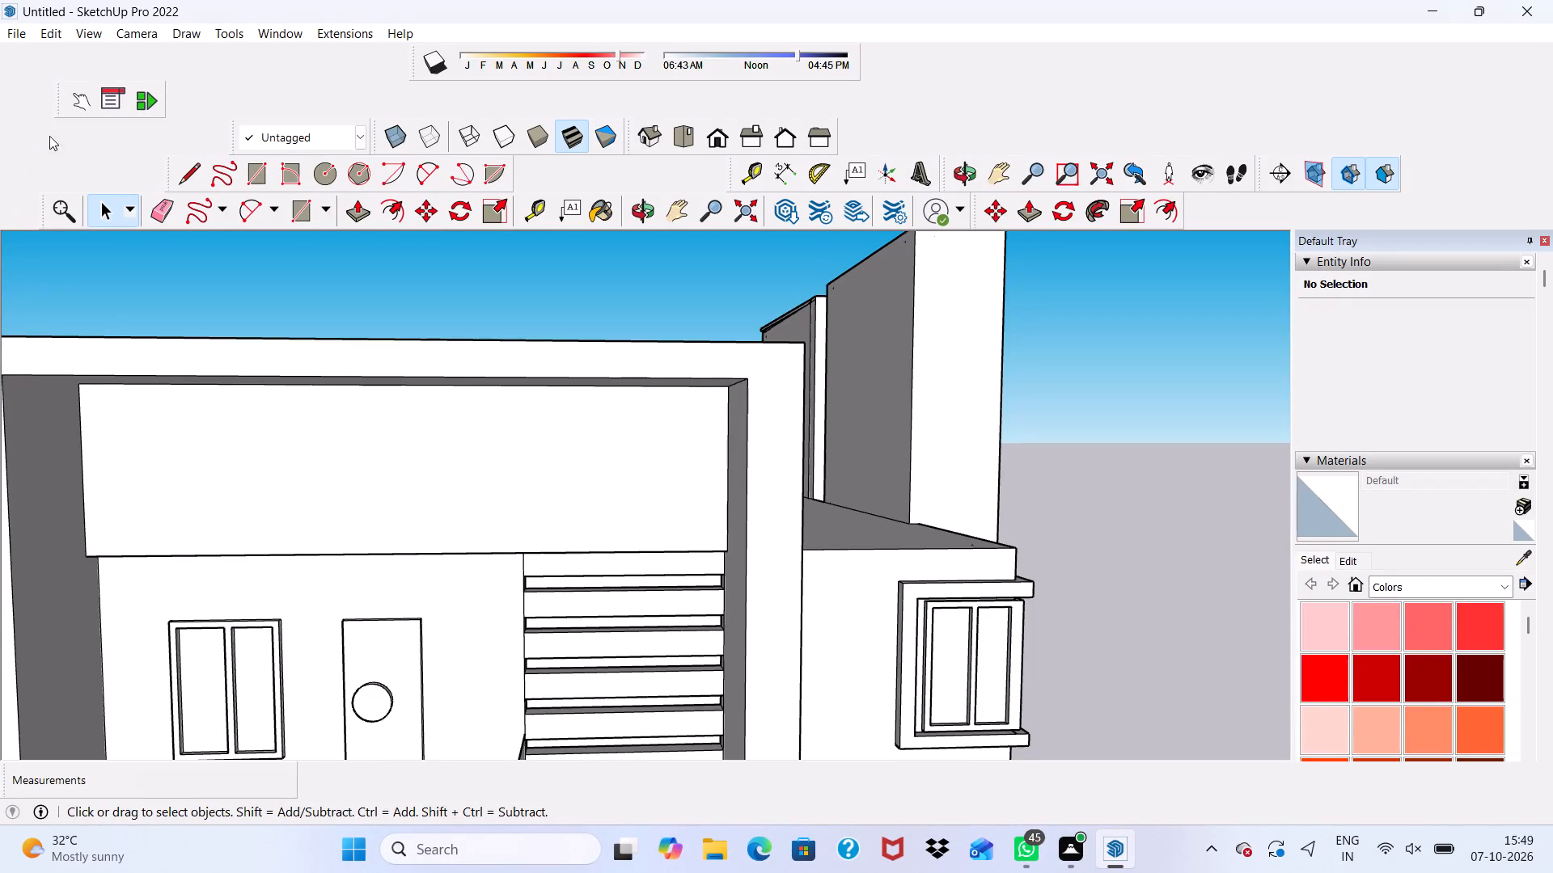
Draw a full-height vertical strip about 8 11/16" wide on the rooftop wall panel, at the end away from the horizontal louvers.
{"action": "left_click", "coordinate": [262, 169]}
{"action": "scroll", "coordinate": [62, 449], "scroll_direction": "up", "scroll_amount": 4}
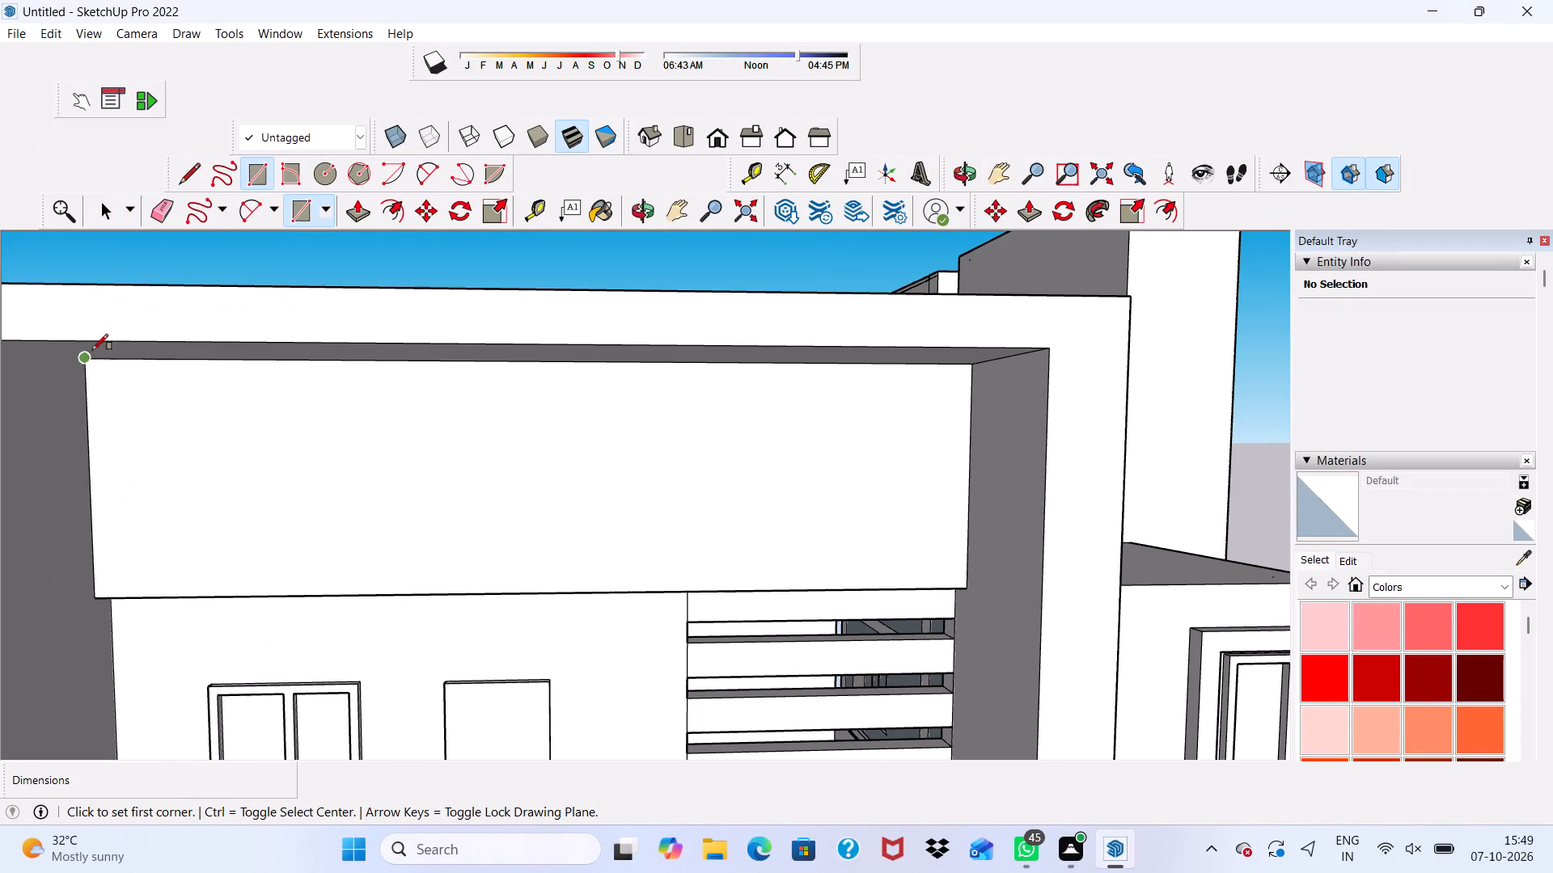
{"action": "scroll", "coordinate": [89, 386], "scroll_direction": "up", "scroll_amount": 6}
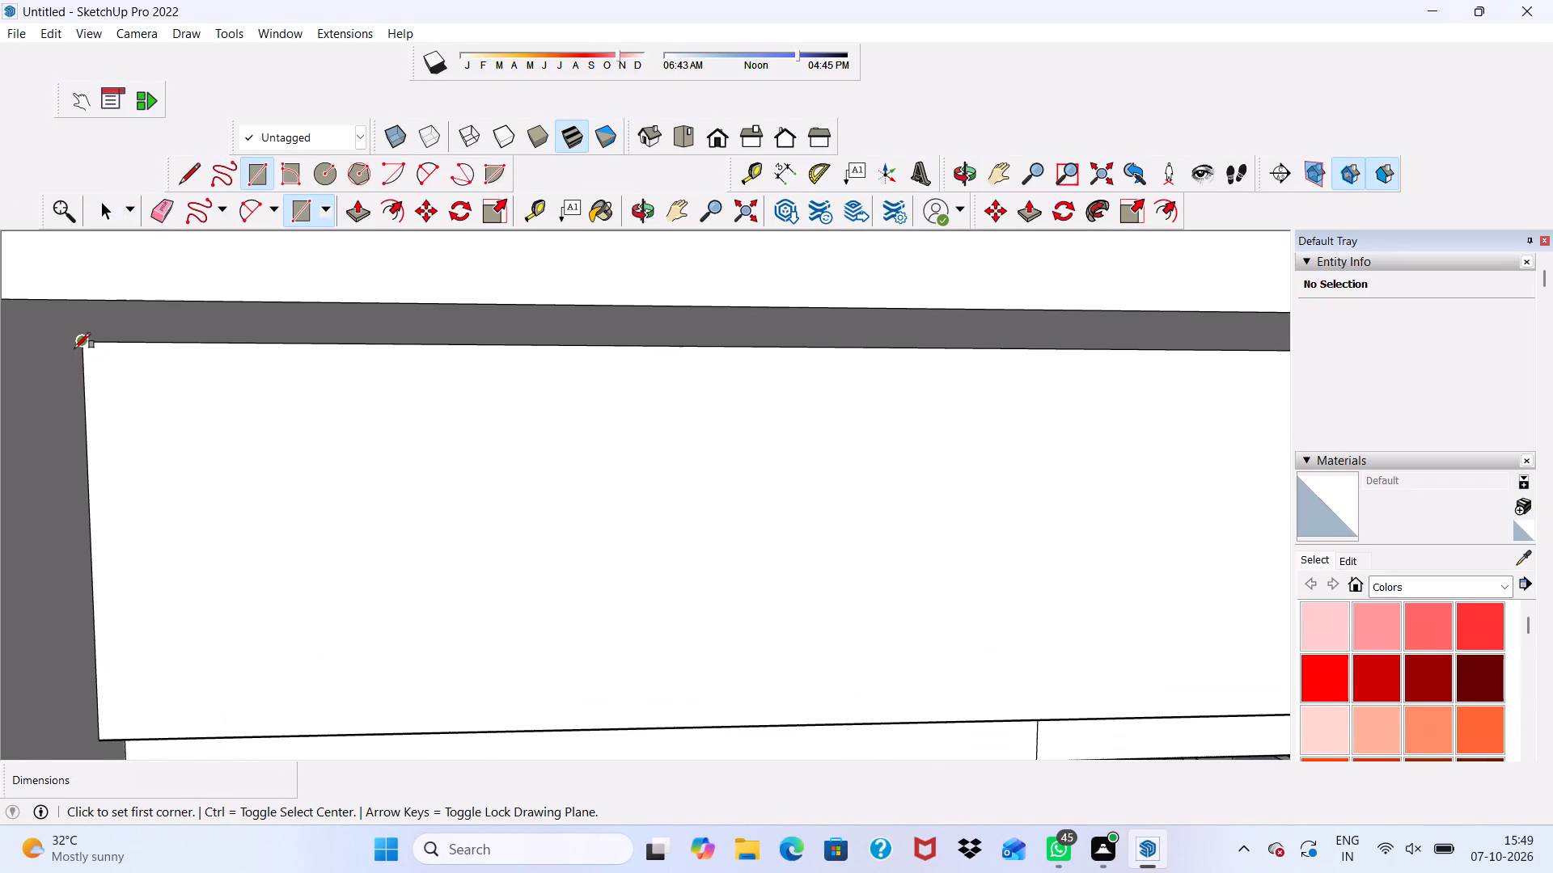
{"action": "left_click", "coordinate": [82, 345]}
{"action": "scroll", "coordinate": [128, 445], "scroll_direction": "down", "scroll_amount": 6}
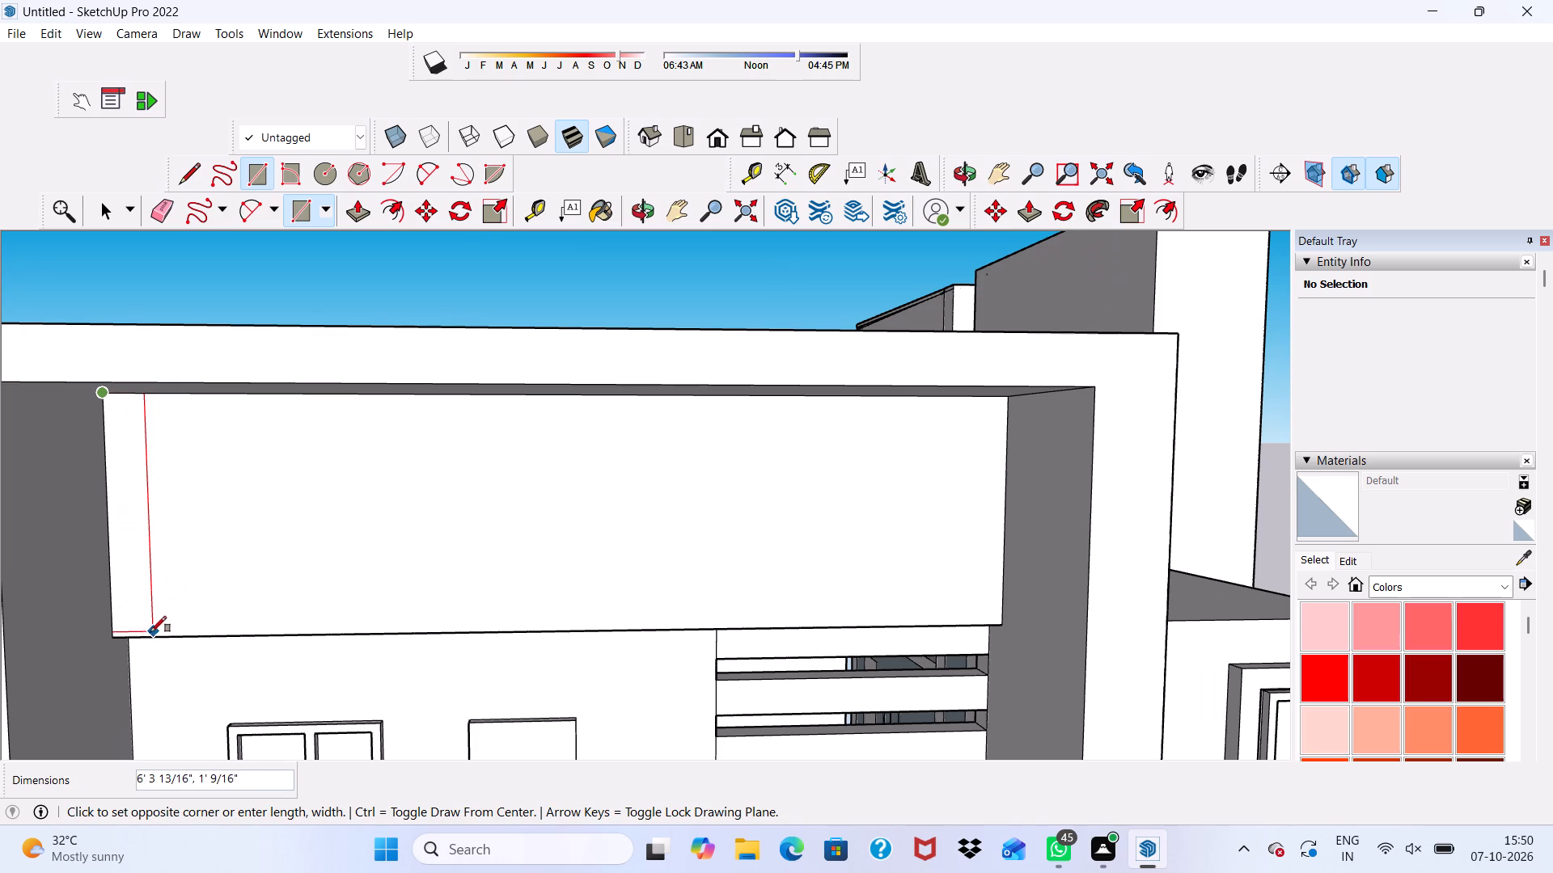
{"action": "left_click", "coordinate": [141, 635]}
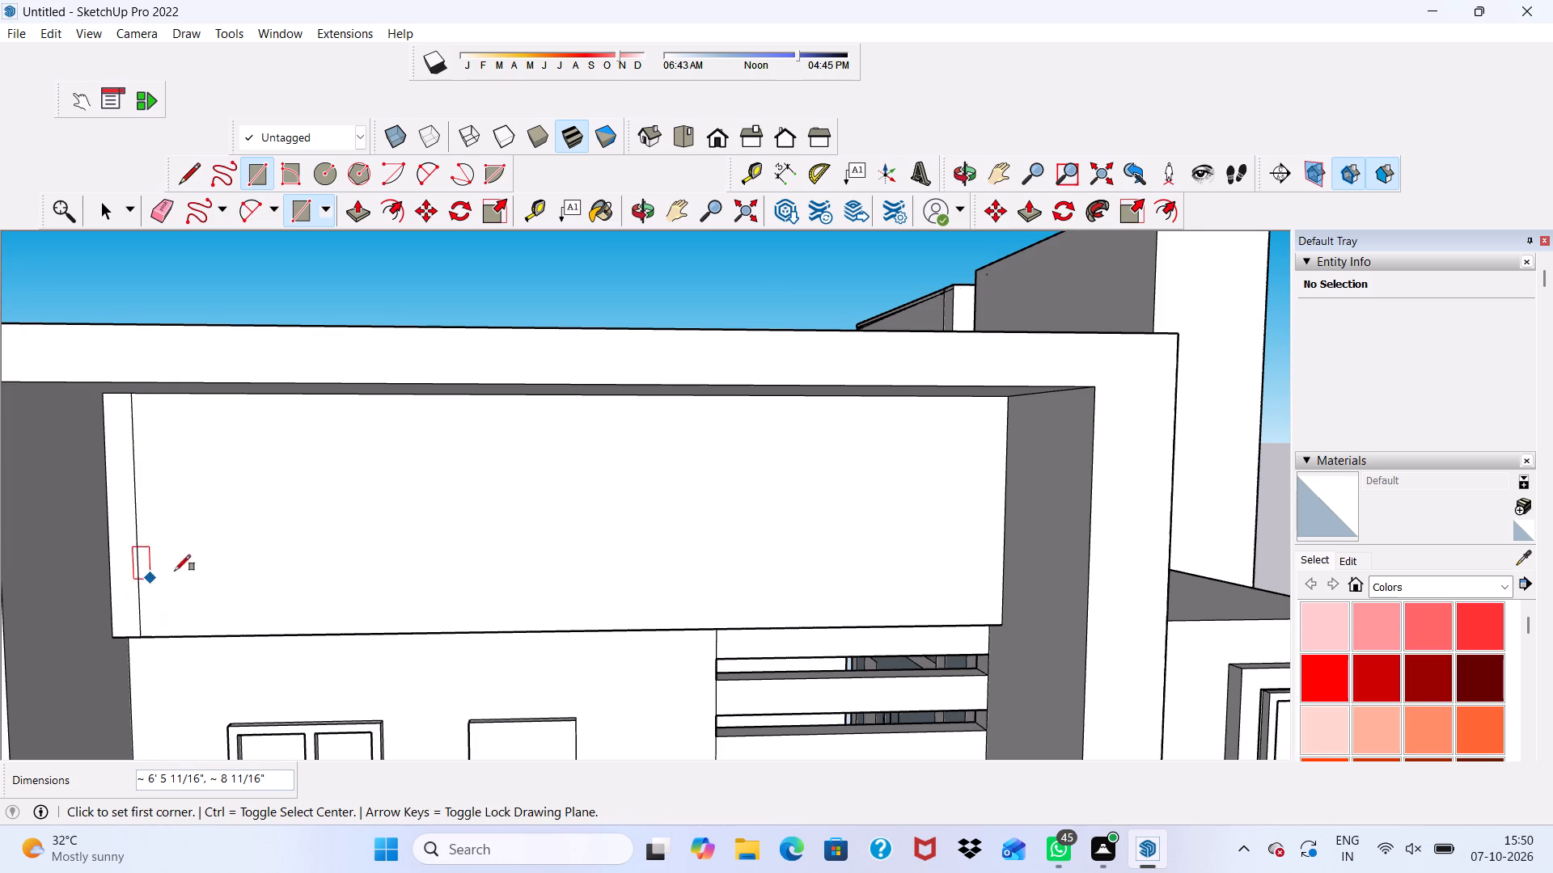
{"action": "scroll", "coordinate": [193, 570], "scroll_direction": "down", "scroll_amount": 4}
{"action": "key", "text": "space"}
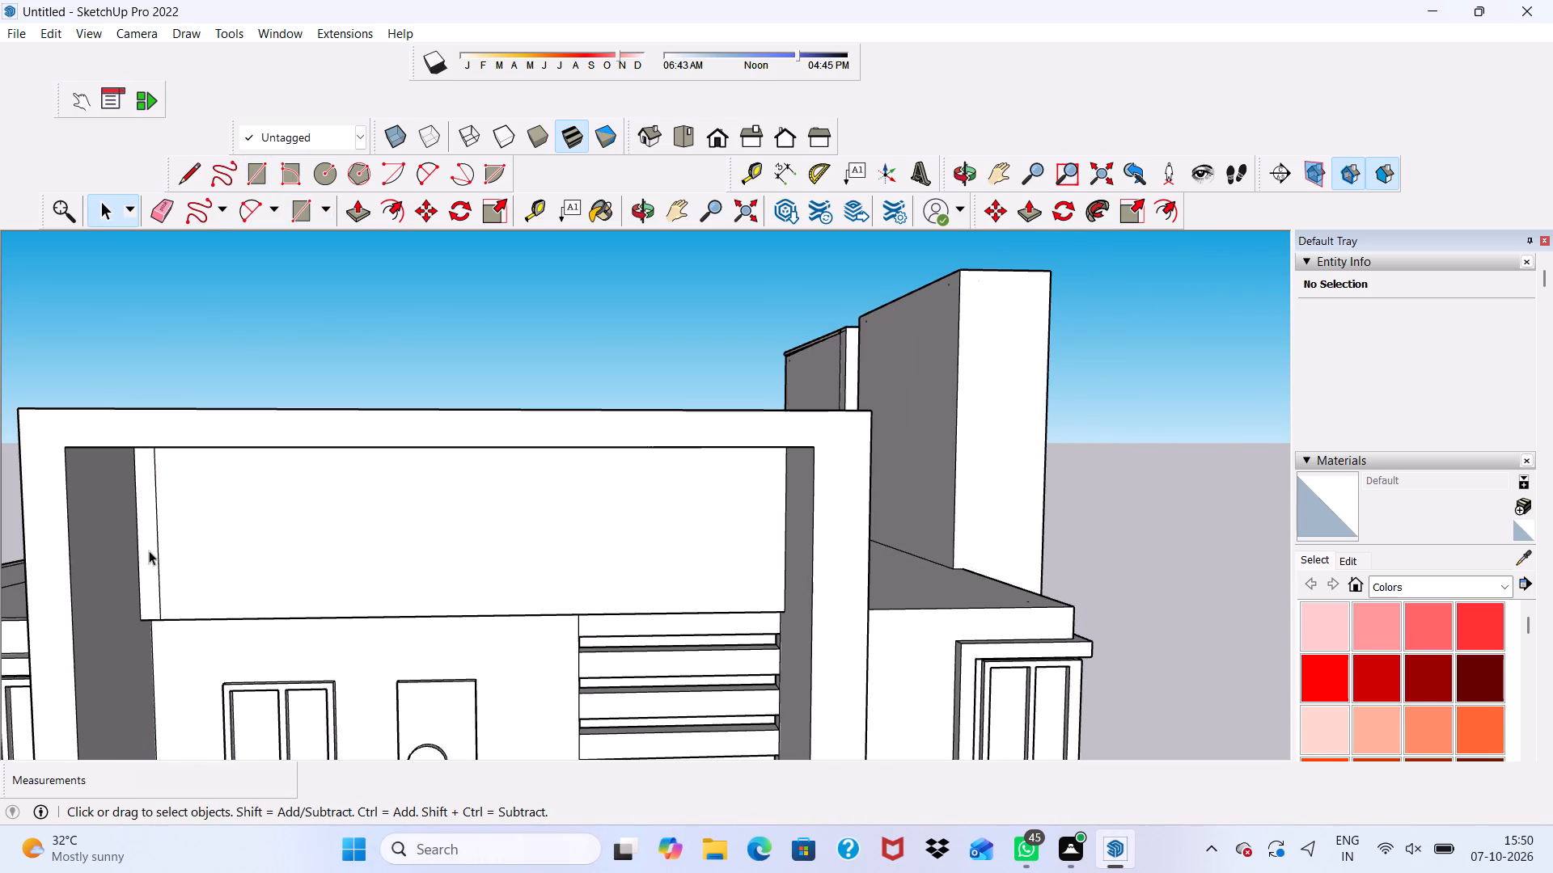
Copy the strip about 1' 1 11/16" along the wall panel and array it as *15 copies.
{"action": "left_click", "coordinate": [150, 551]}
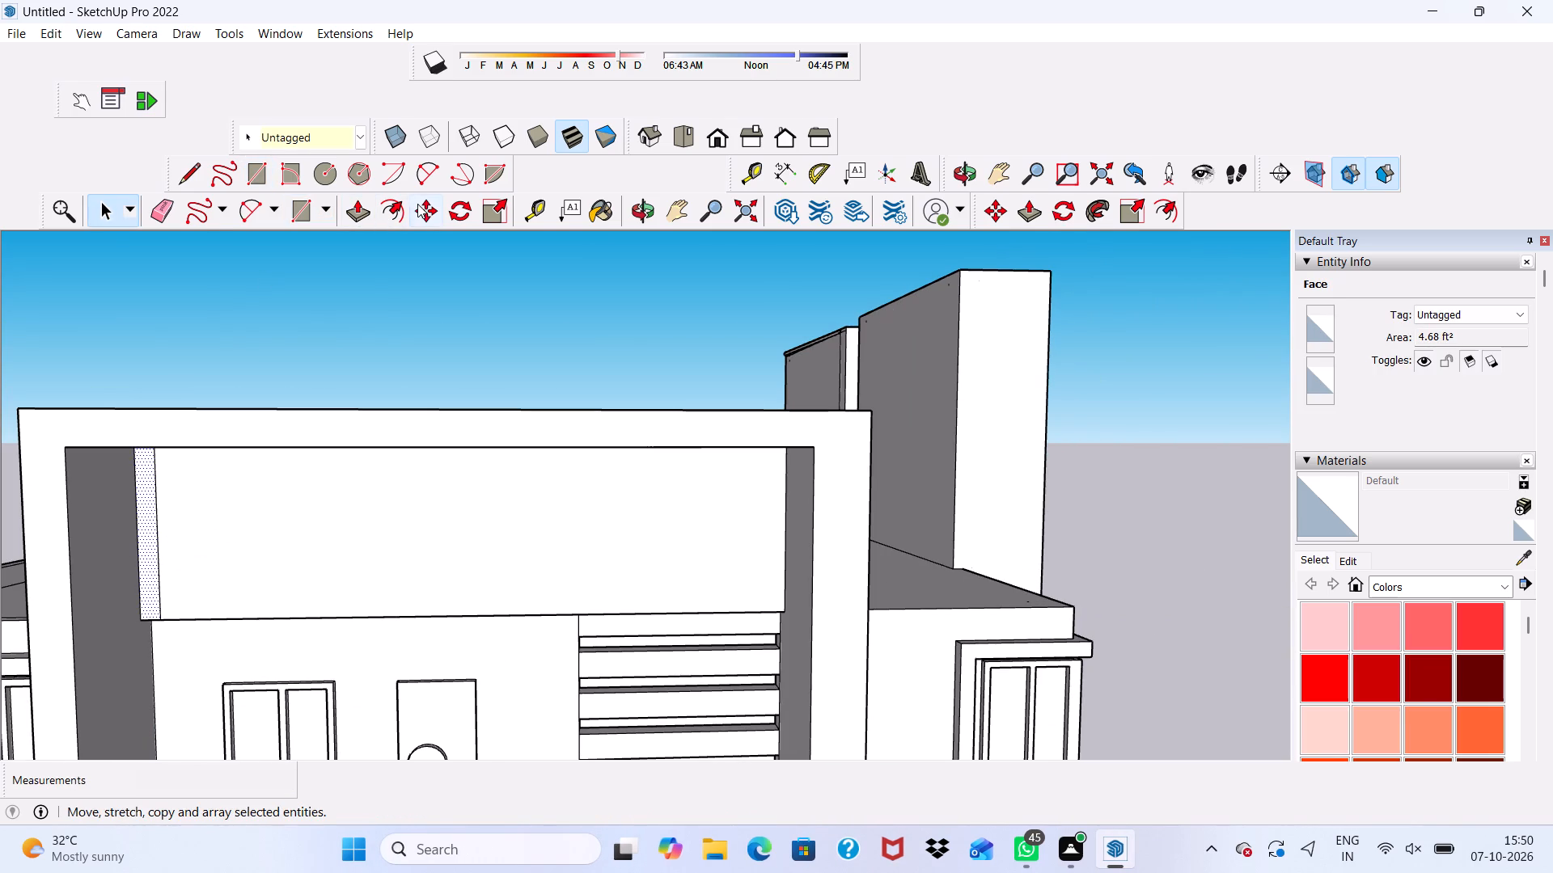
{"action": "left_click", "coordinate": [417, 204]}
{"action": "left_click", "coordinate": [148, 567]}
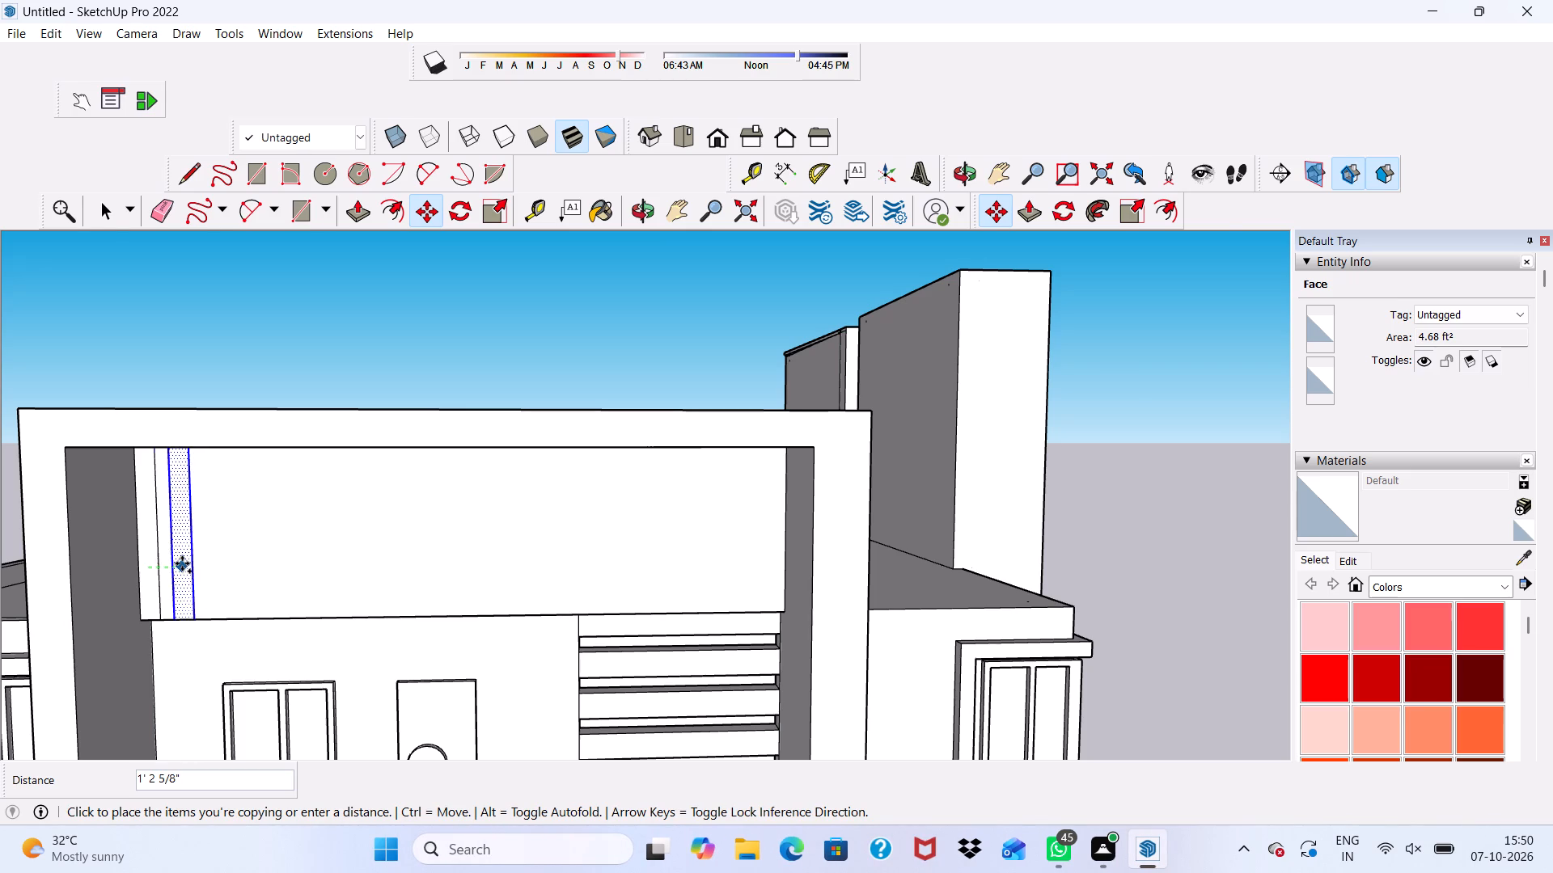
{"action": "scroll", "coordinate": [182, 563], "scroll_direction": "up", "scroll_amount": 4}
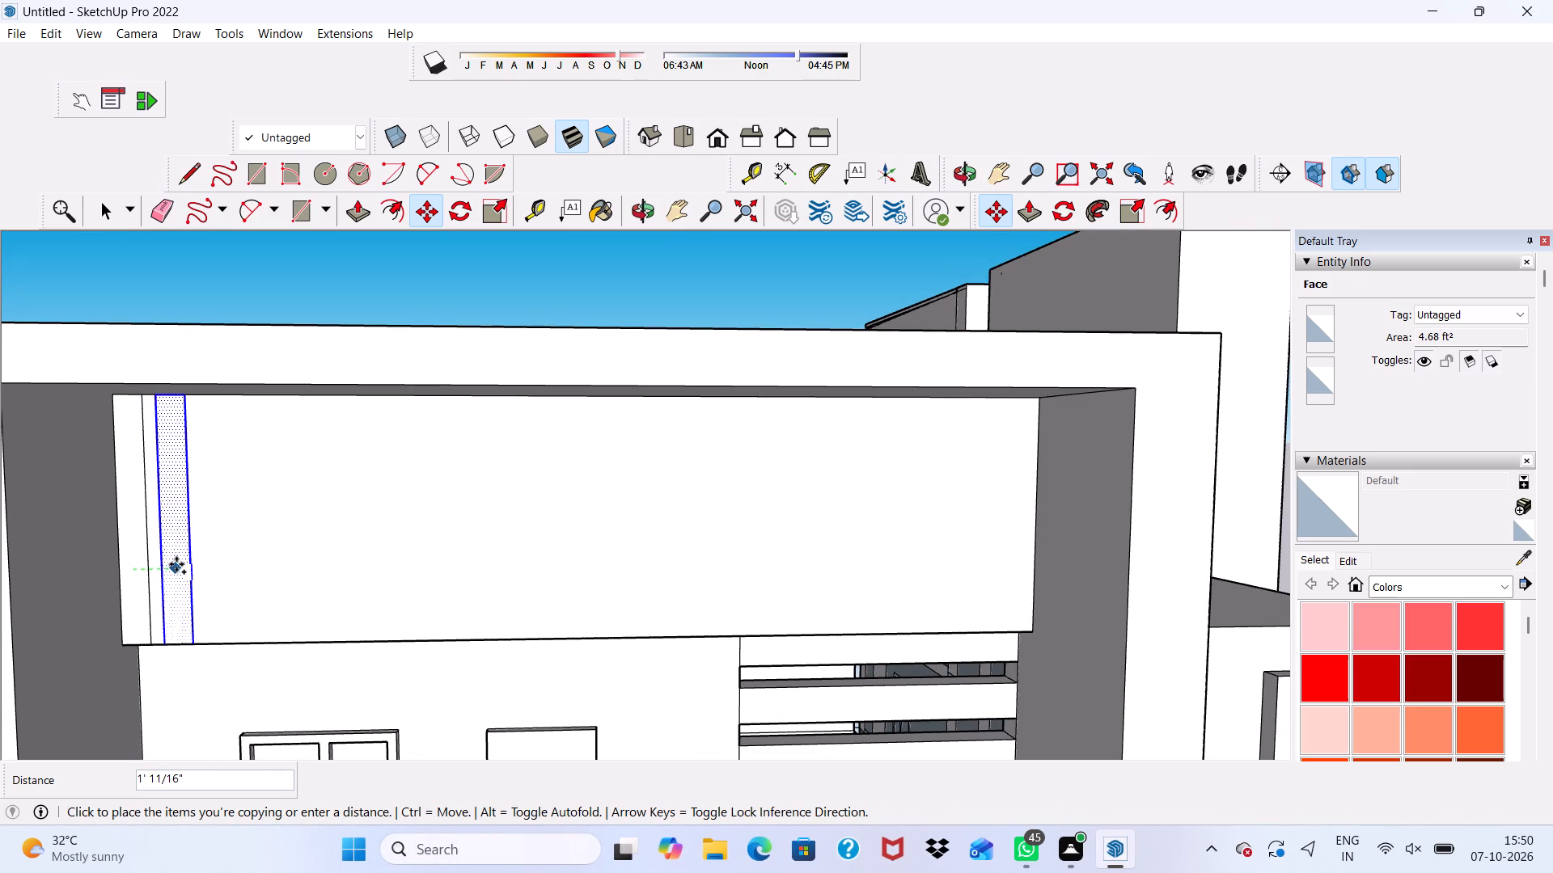
{"action": "left_click", "coordinate": [179, 564]}
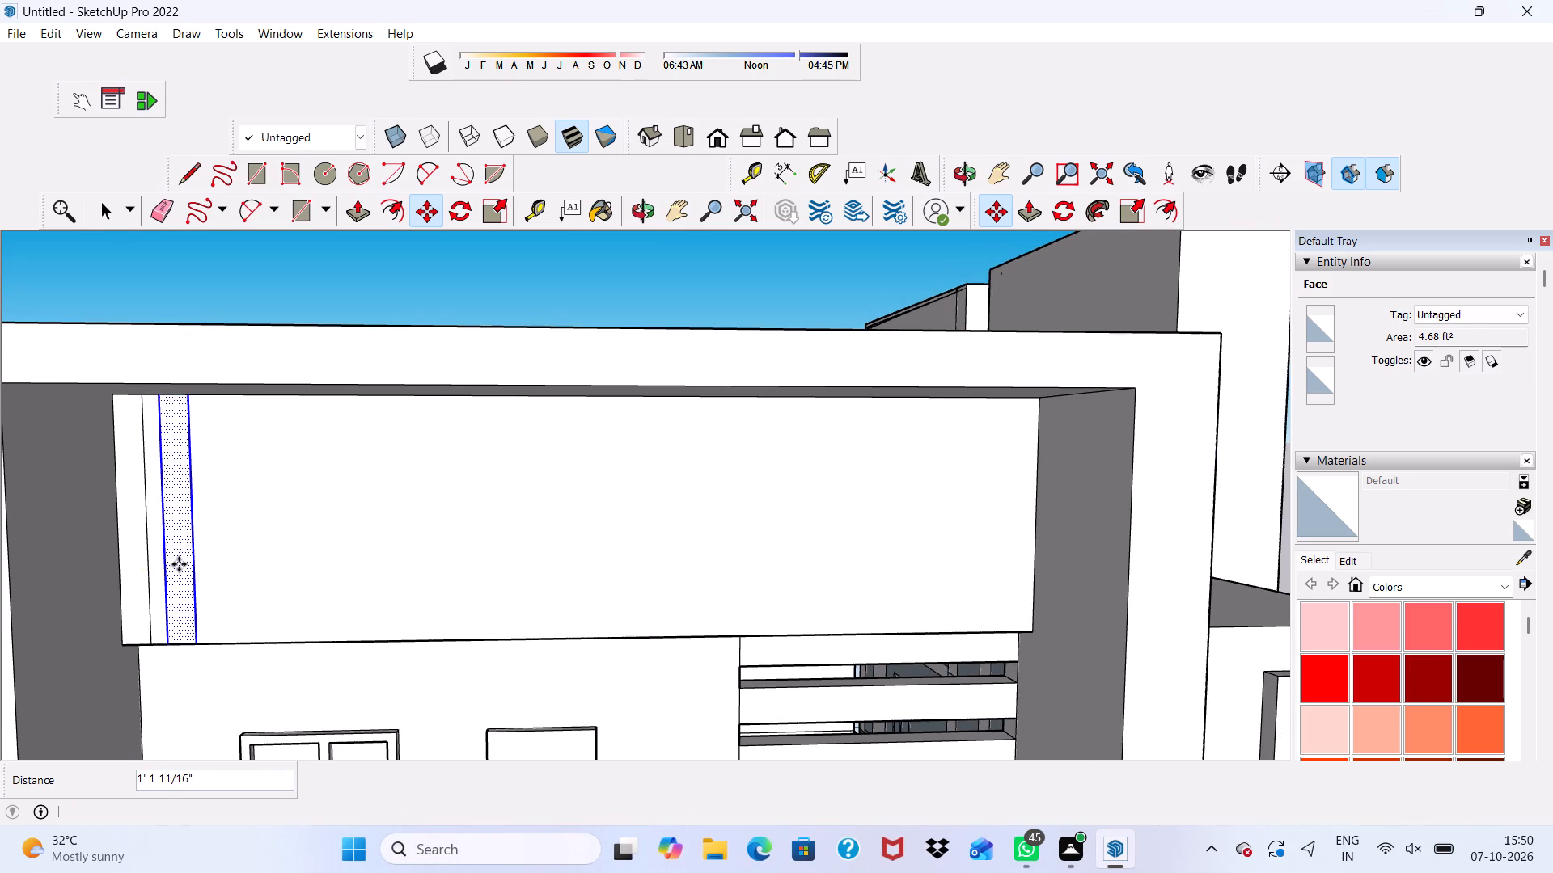
{"action": "key", "text": "shift+asterisk"}
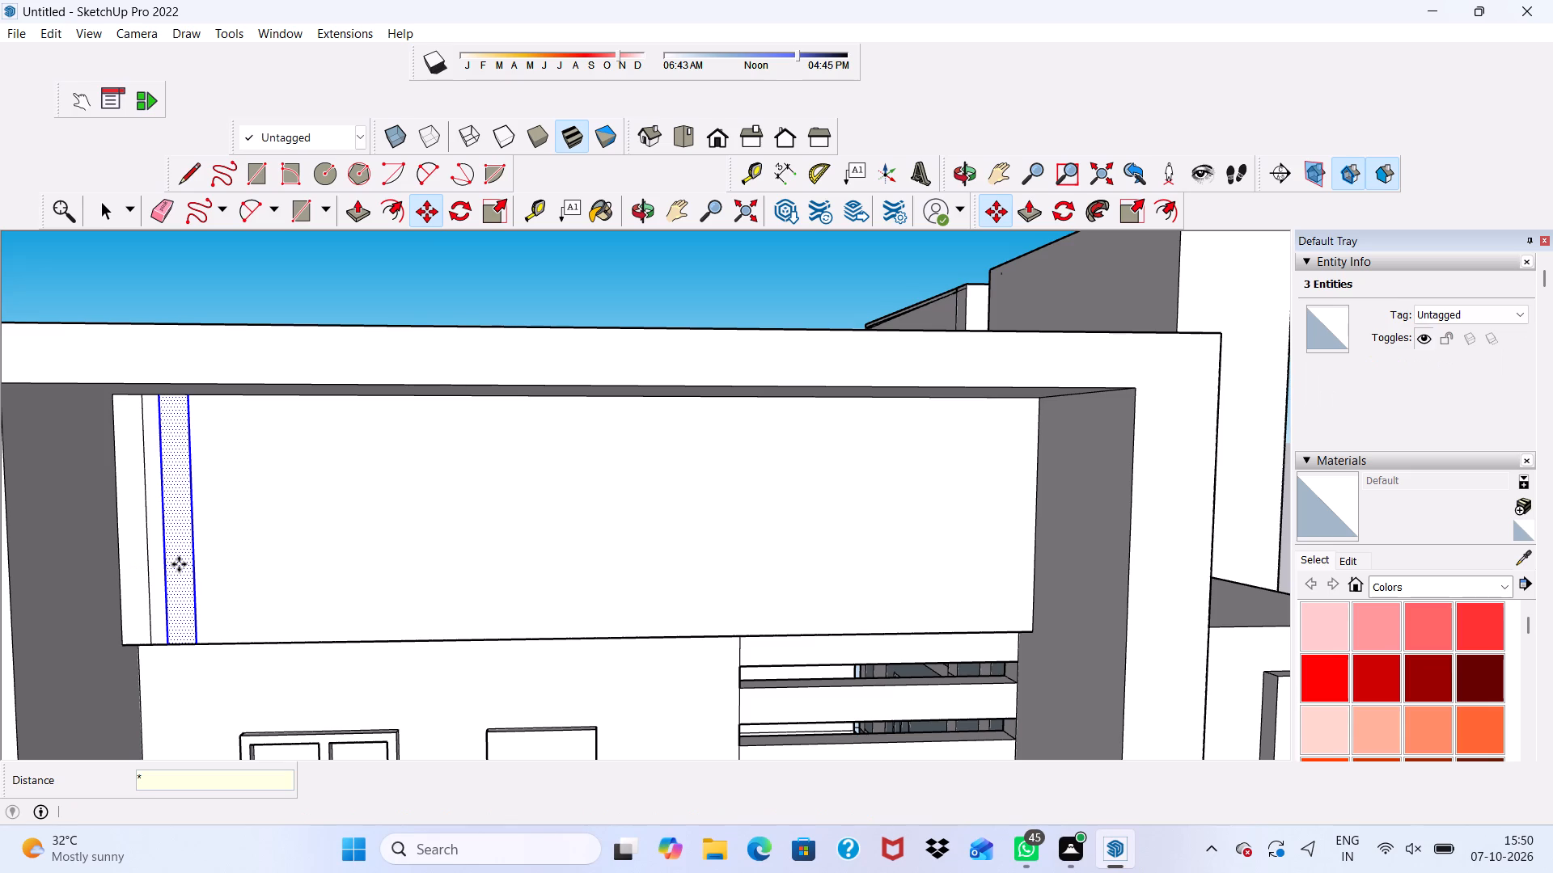
{"action": "type", "text": "15"}
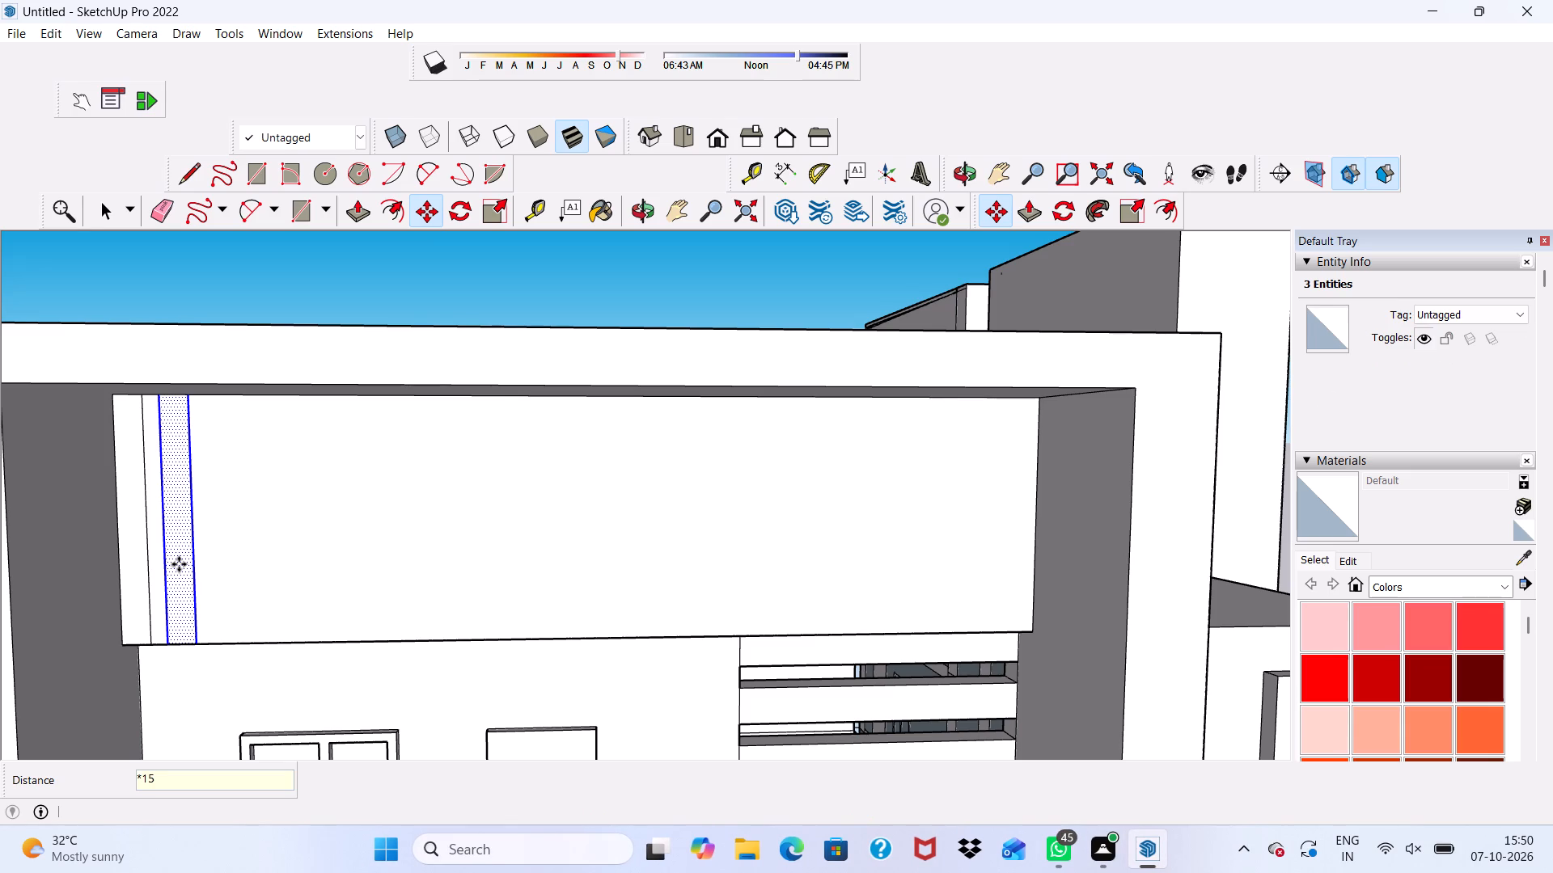
{"action": "key", "text": "Return"}
Copy the last strip about 1' 1 5/16" further along the panel and array it as *6 copies.
{"action": "scroll", "coordinate": [179, 564], "scroll_direction": "up", "scroll_amount": 2}
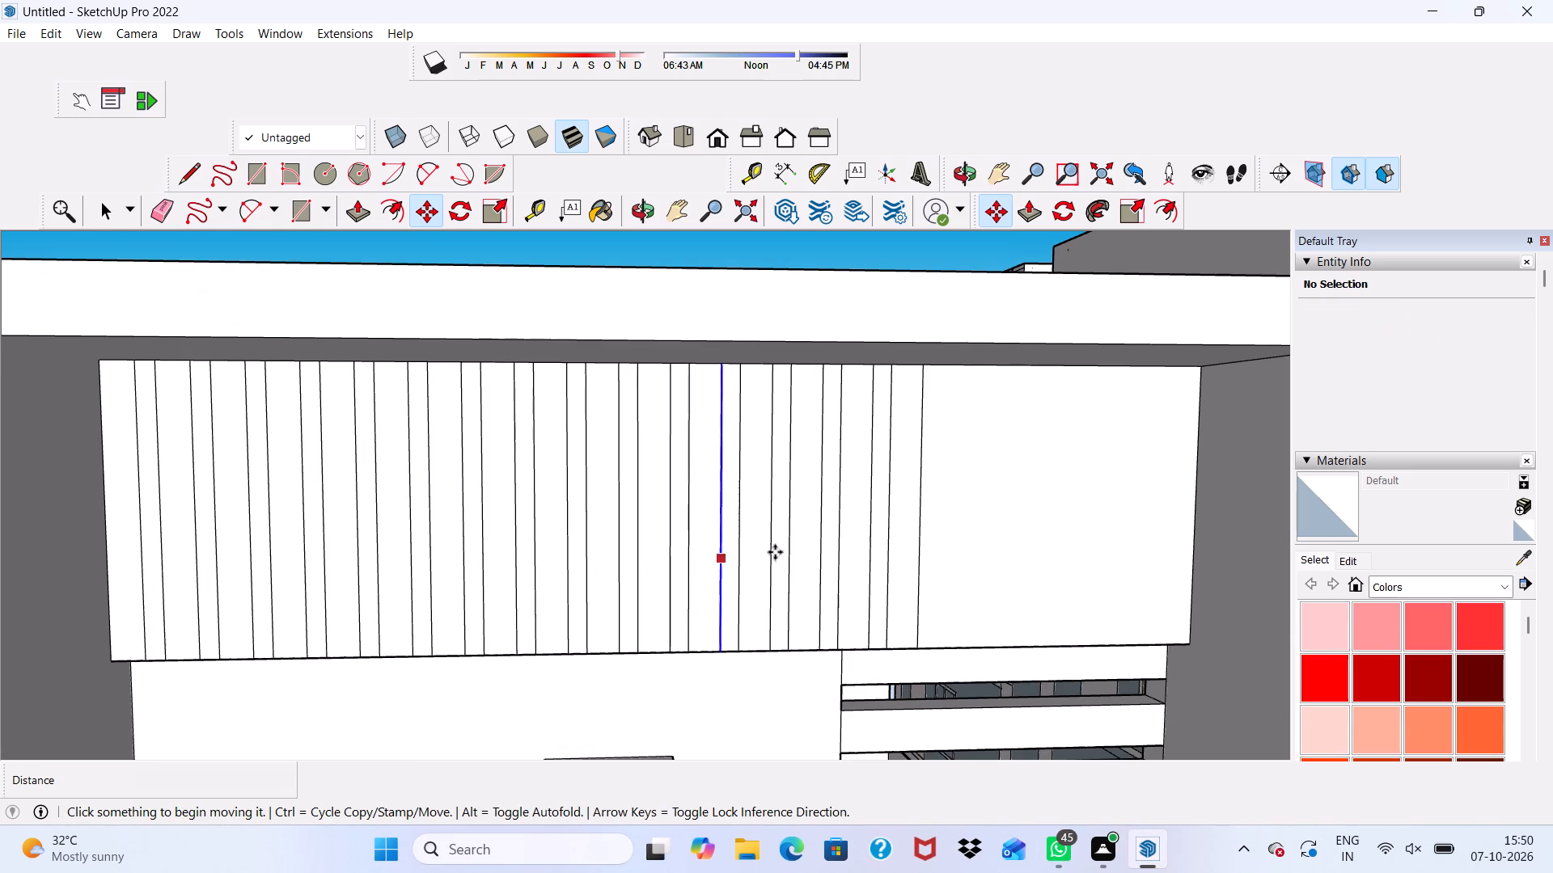
{"action": "left_click", "coordinate": [904, 505]}
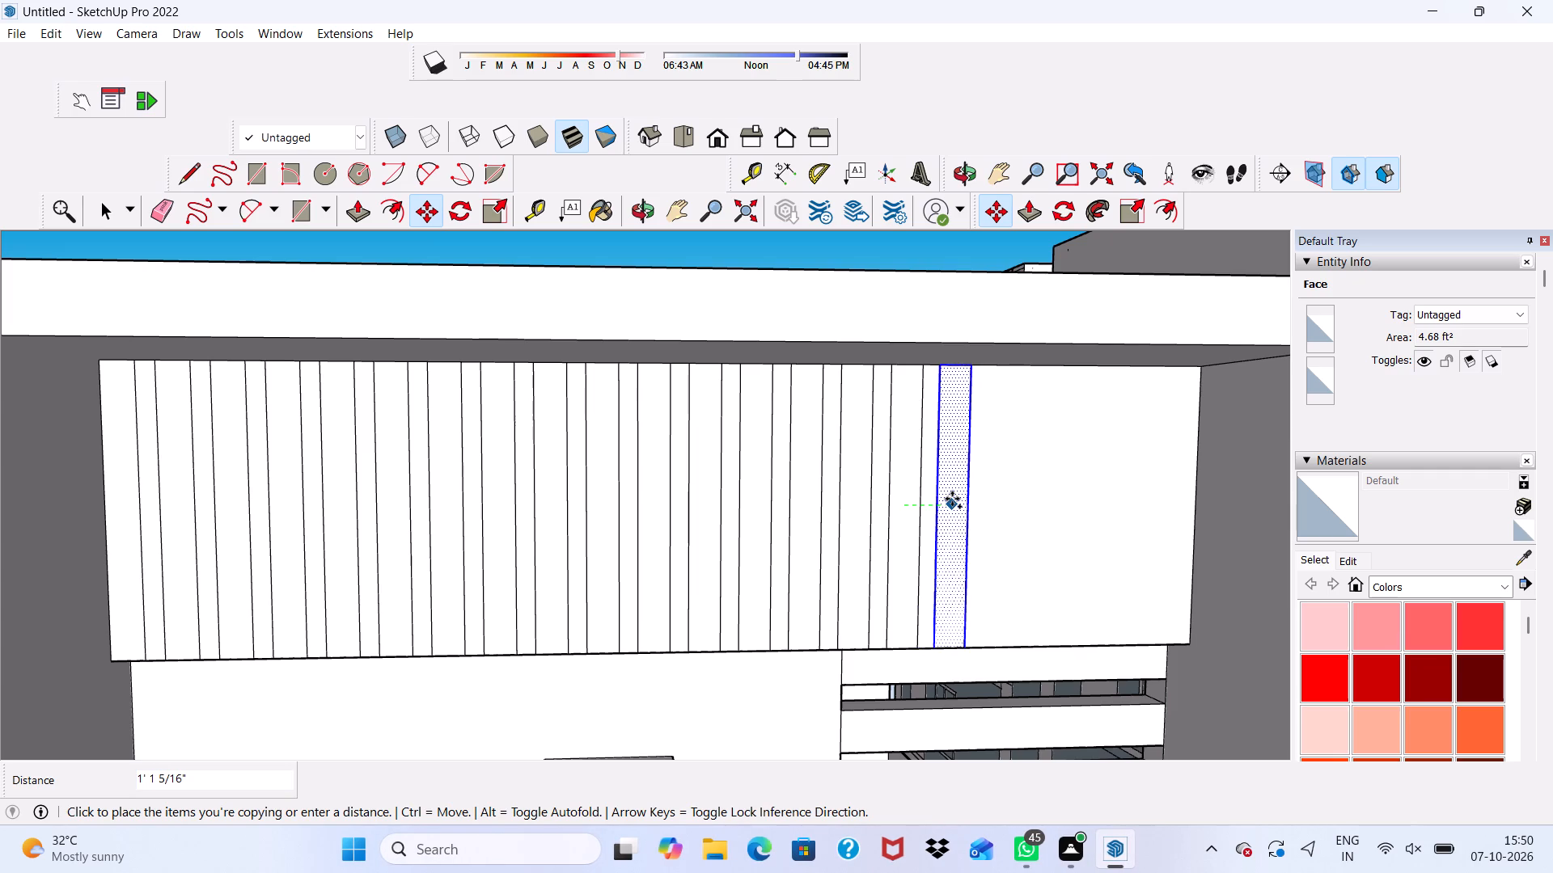
{"action": "left_click", "coordinate": [952, 499]}
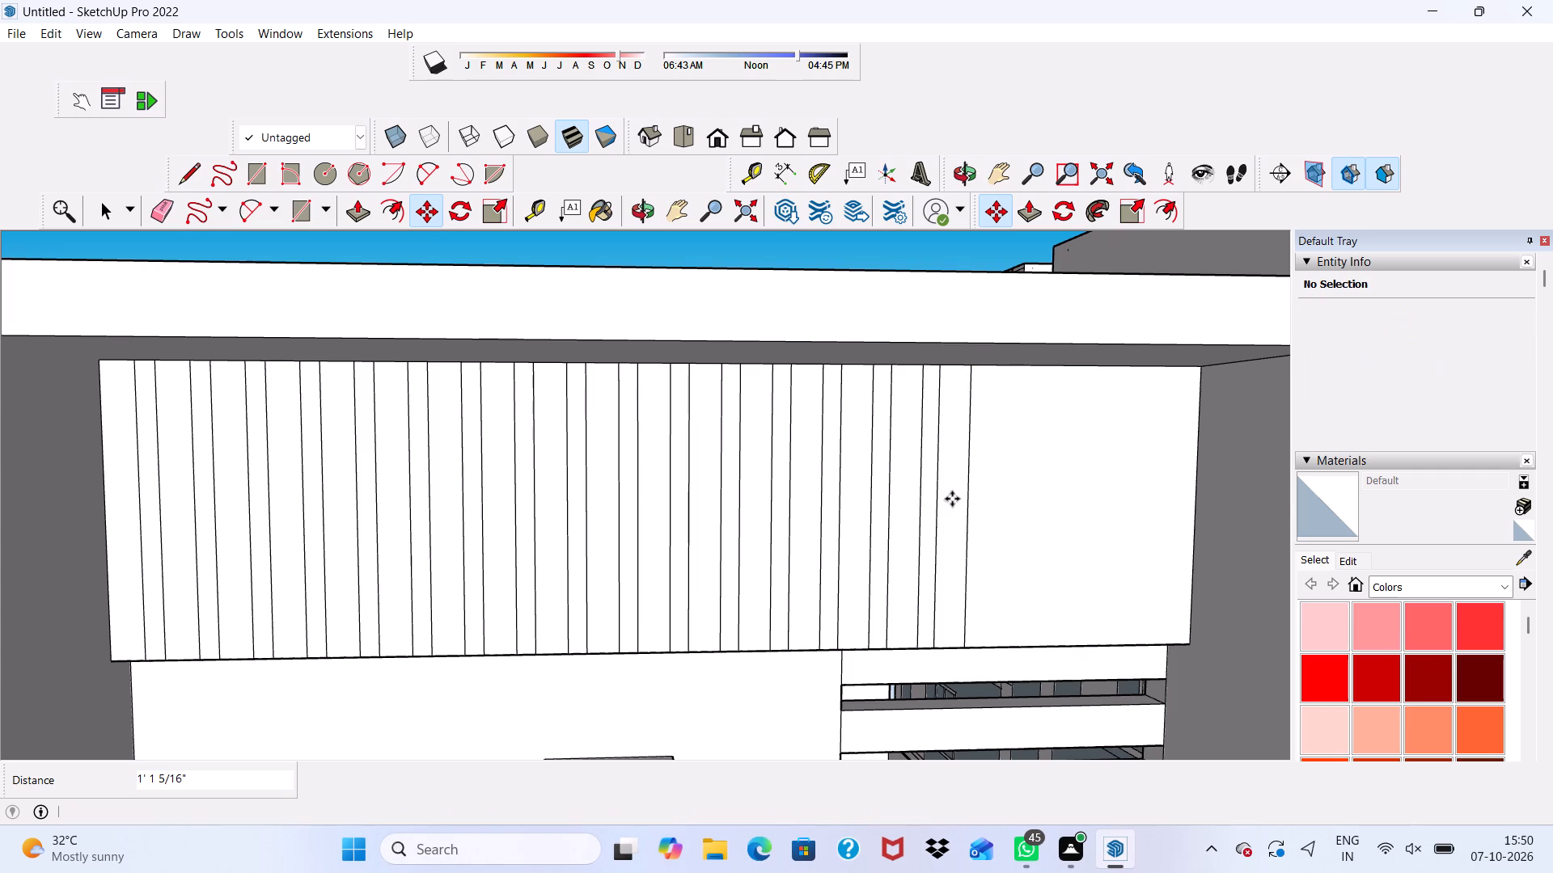
{"action": "key", "text": "shift+asterisk"}
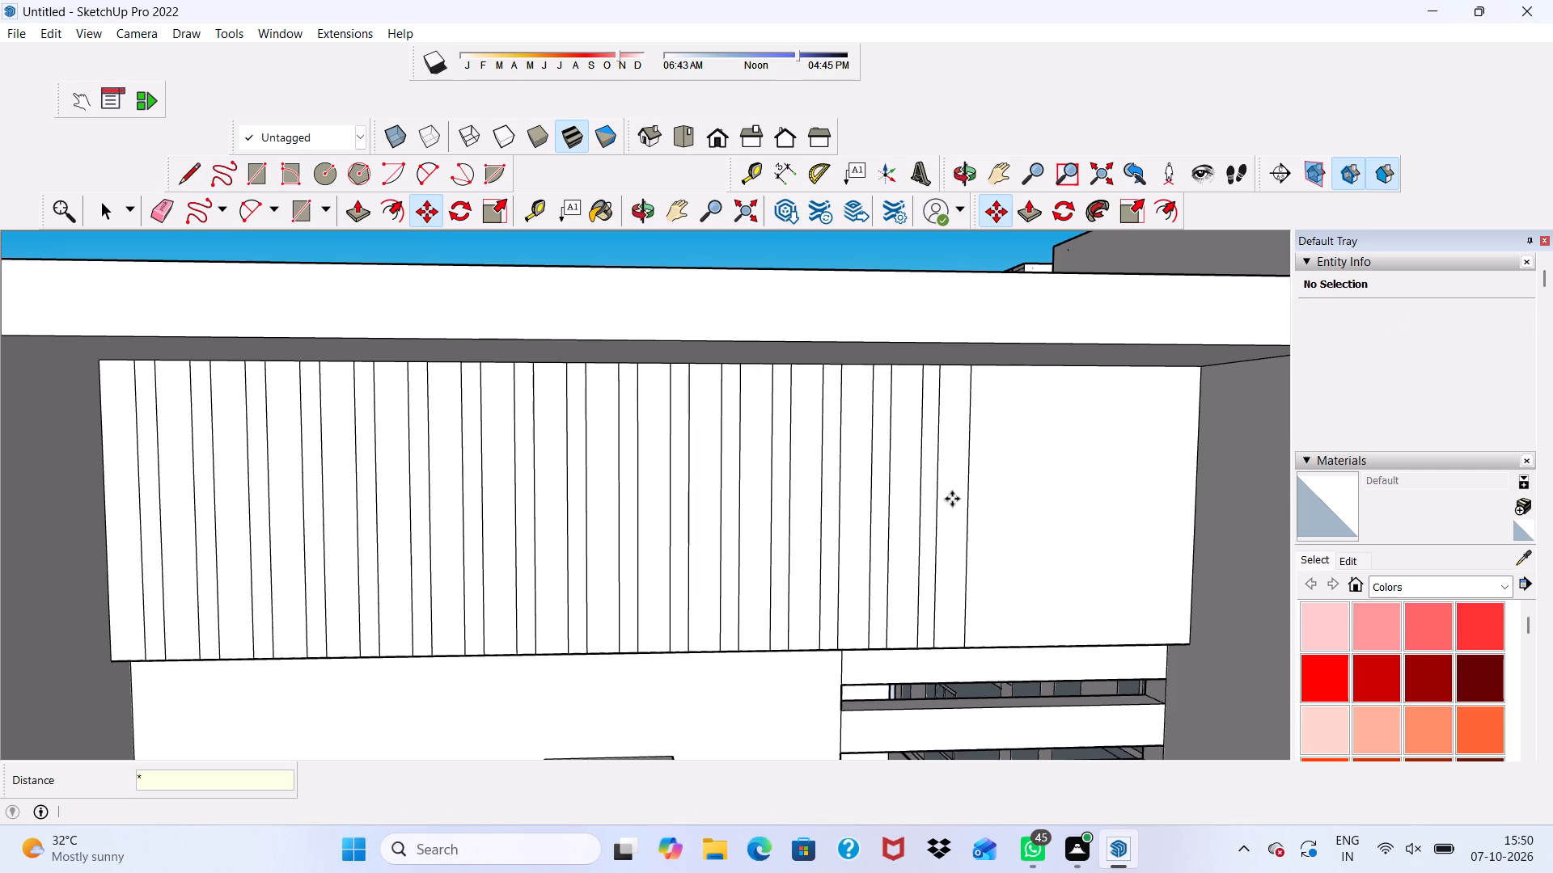
{"action": "key", "text": "6"}
{"action": "key", "text": "Return"}
{"action": "scroll", "coordinate": [952, 499], "scroll_direction": "up", "scroll_amount": 1}
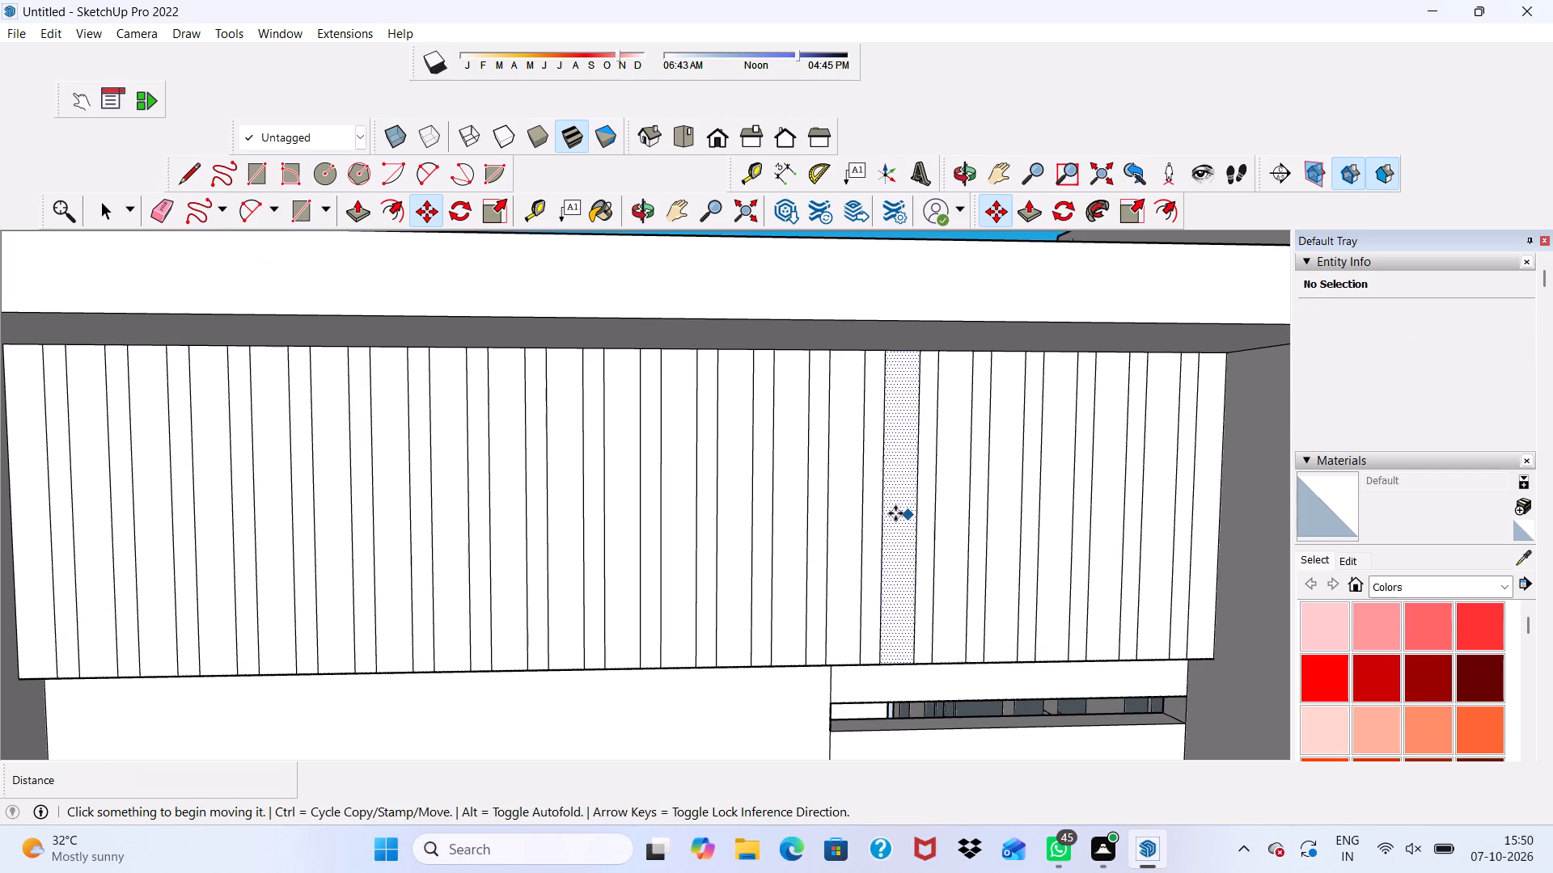
{"action": "key", "text": "space"}
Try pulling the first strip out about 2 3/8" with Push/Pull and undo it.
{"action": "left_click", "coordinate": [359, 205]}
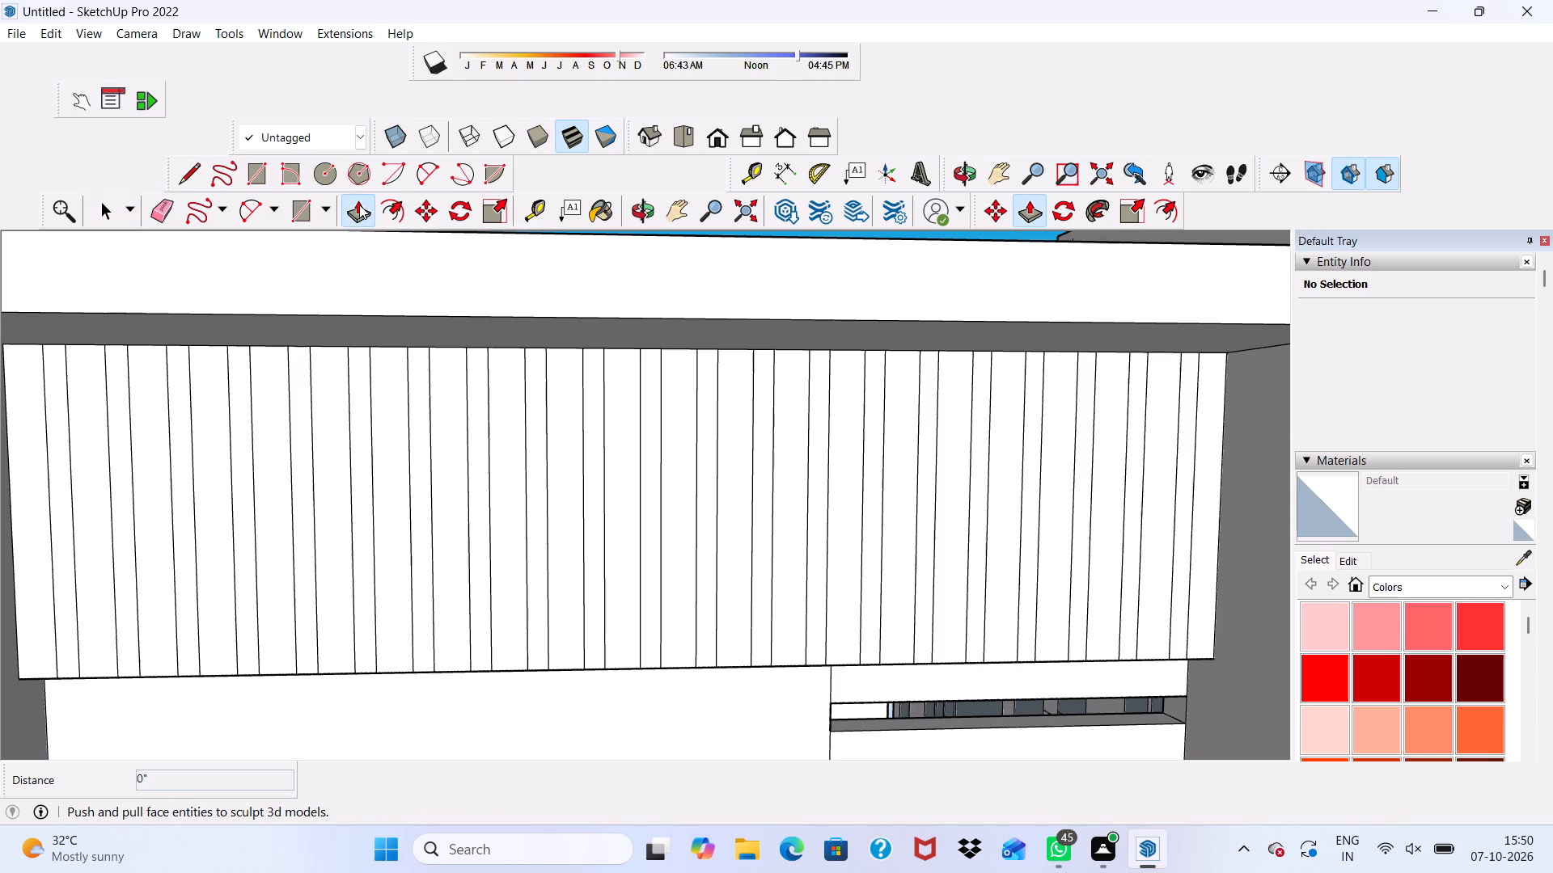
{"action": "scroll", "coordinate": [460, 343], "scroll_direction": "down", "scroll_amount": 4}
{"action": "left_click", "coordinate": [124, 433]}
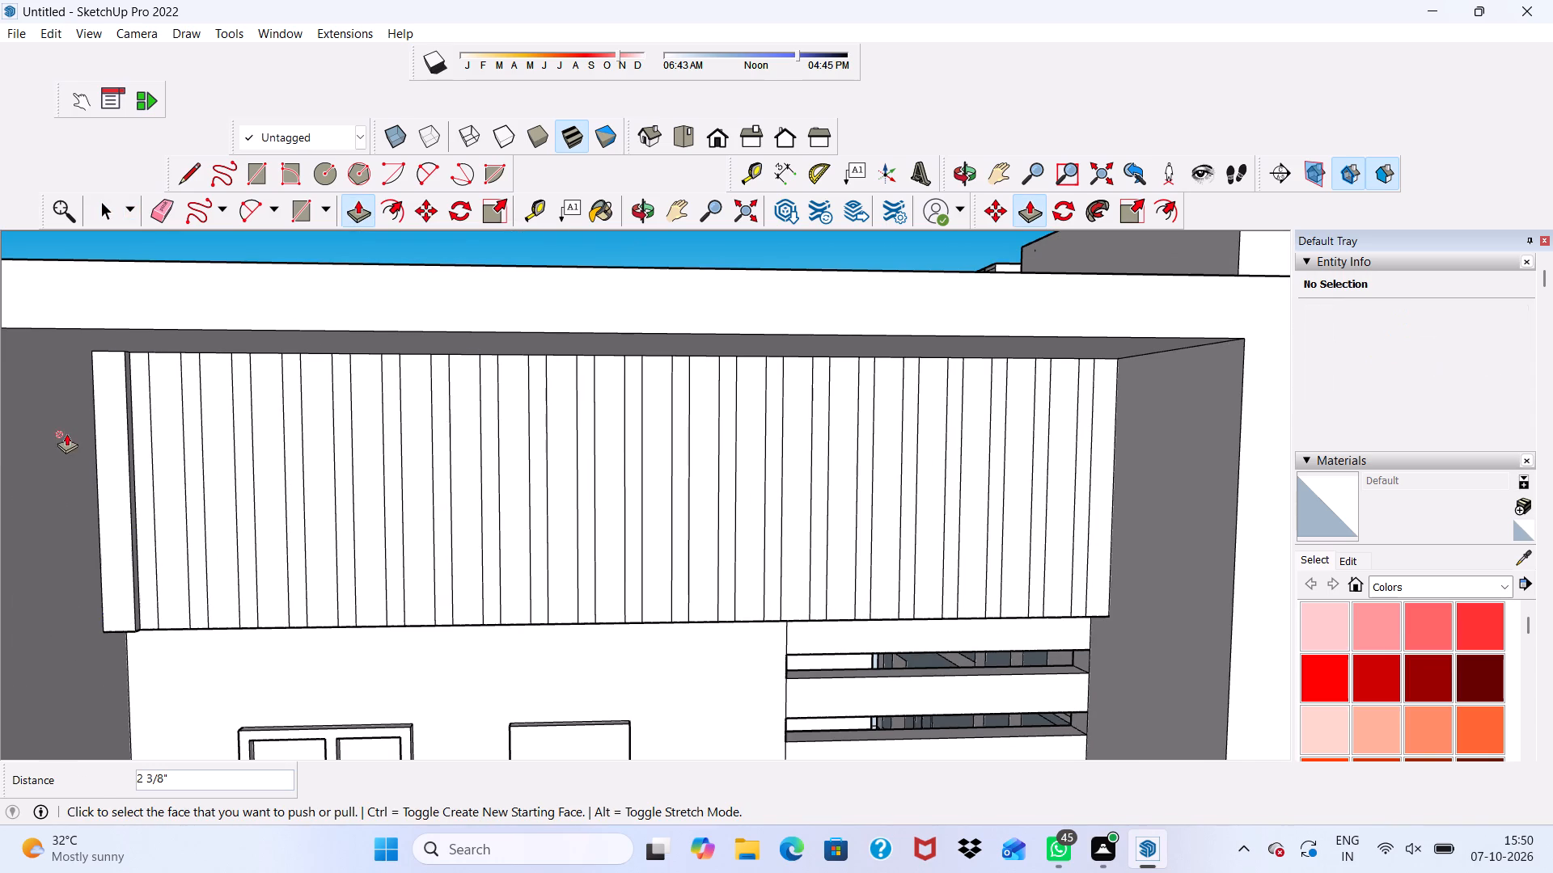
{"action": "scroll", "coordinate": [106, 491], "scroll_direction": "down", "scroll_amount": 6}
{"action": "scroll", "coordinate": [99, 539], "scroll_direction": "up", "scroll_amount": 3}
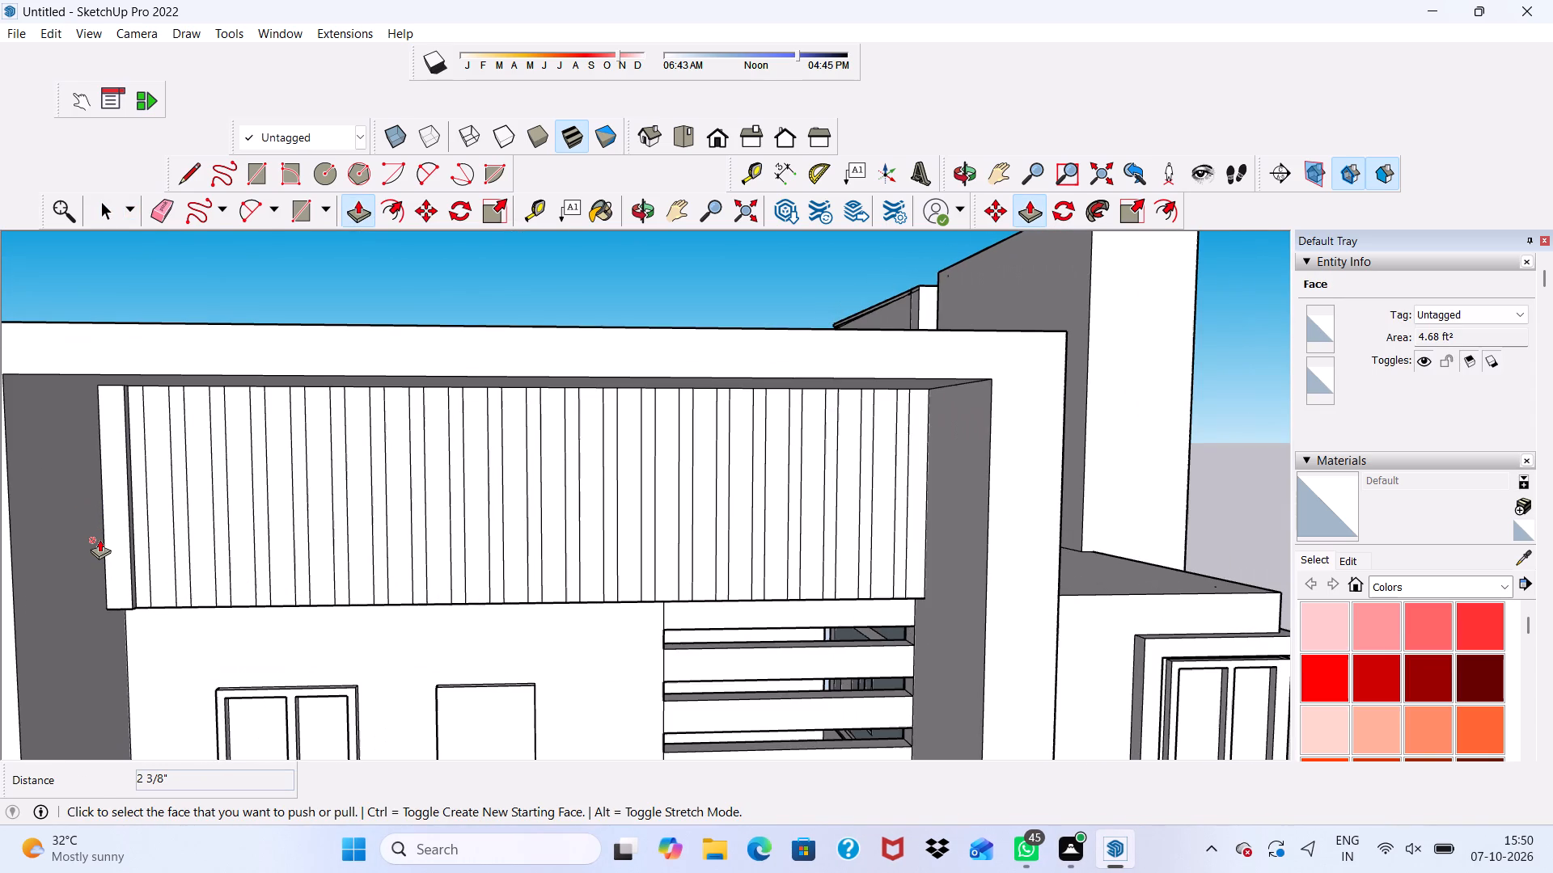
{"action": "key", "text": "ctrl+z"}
Push/Pull the first three strips at the panel's starting end out 6" as vertical fins.
{"action": "scroll", "coordinate": [104, 538], "scroll_direction": "up", "scroll_amount": 2}
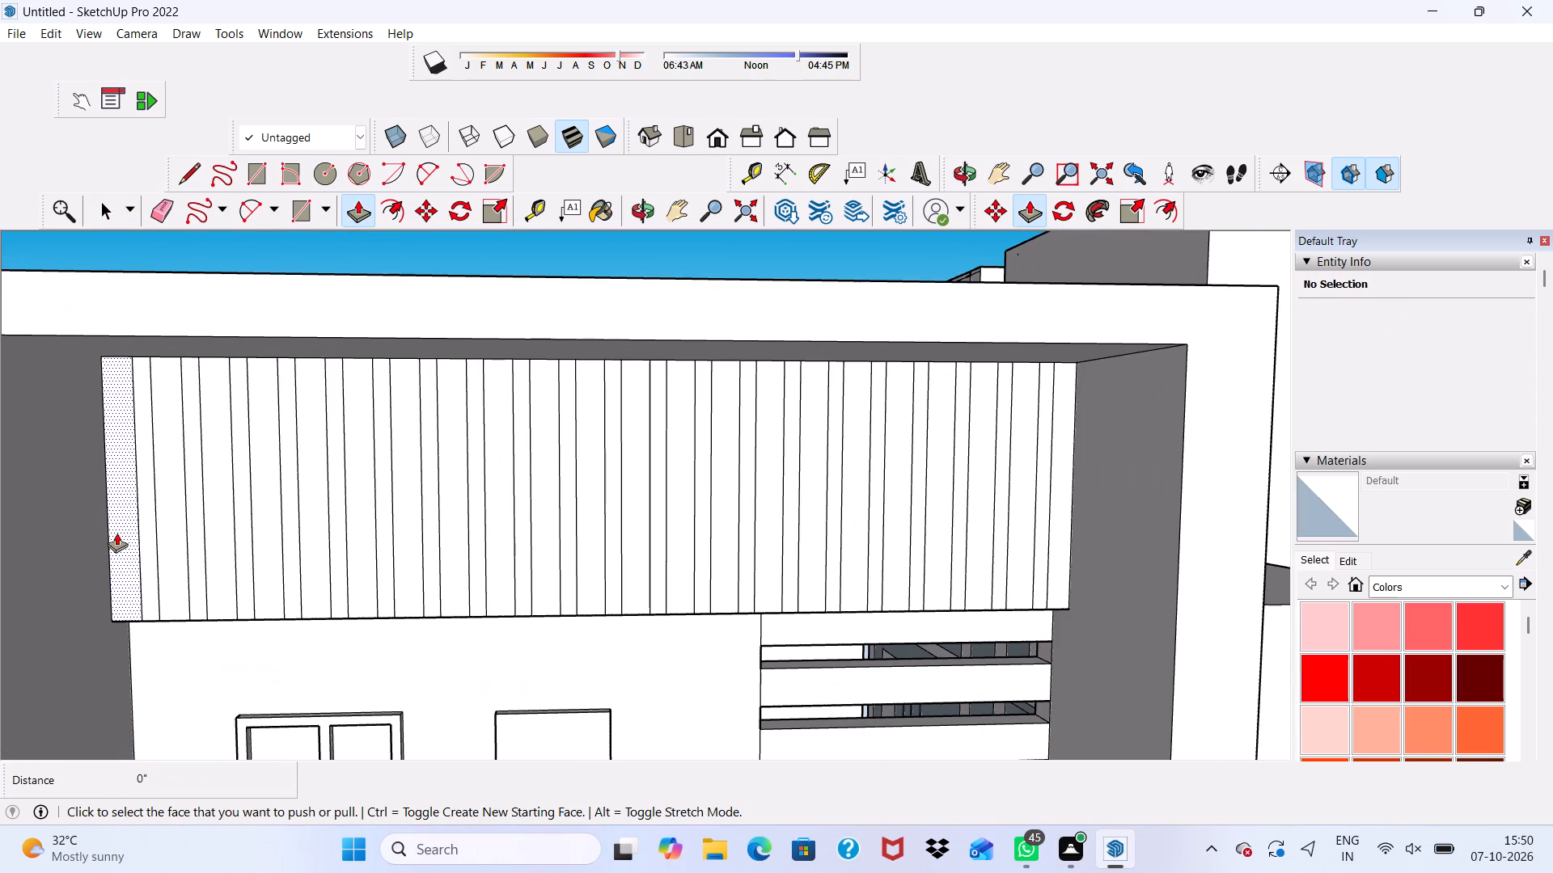
{"action": "left_click", "coordinate": [116, 533]}
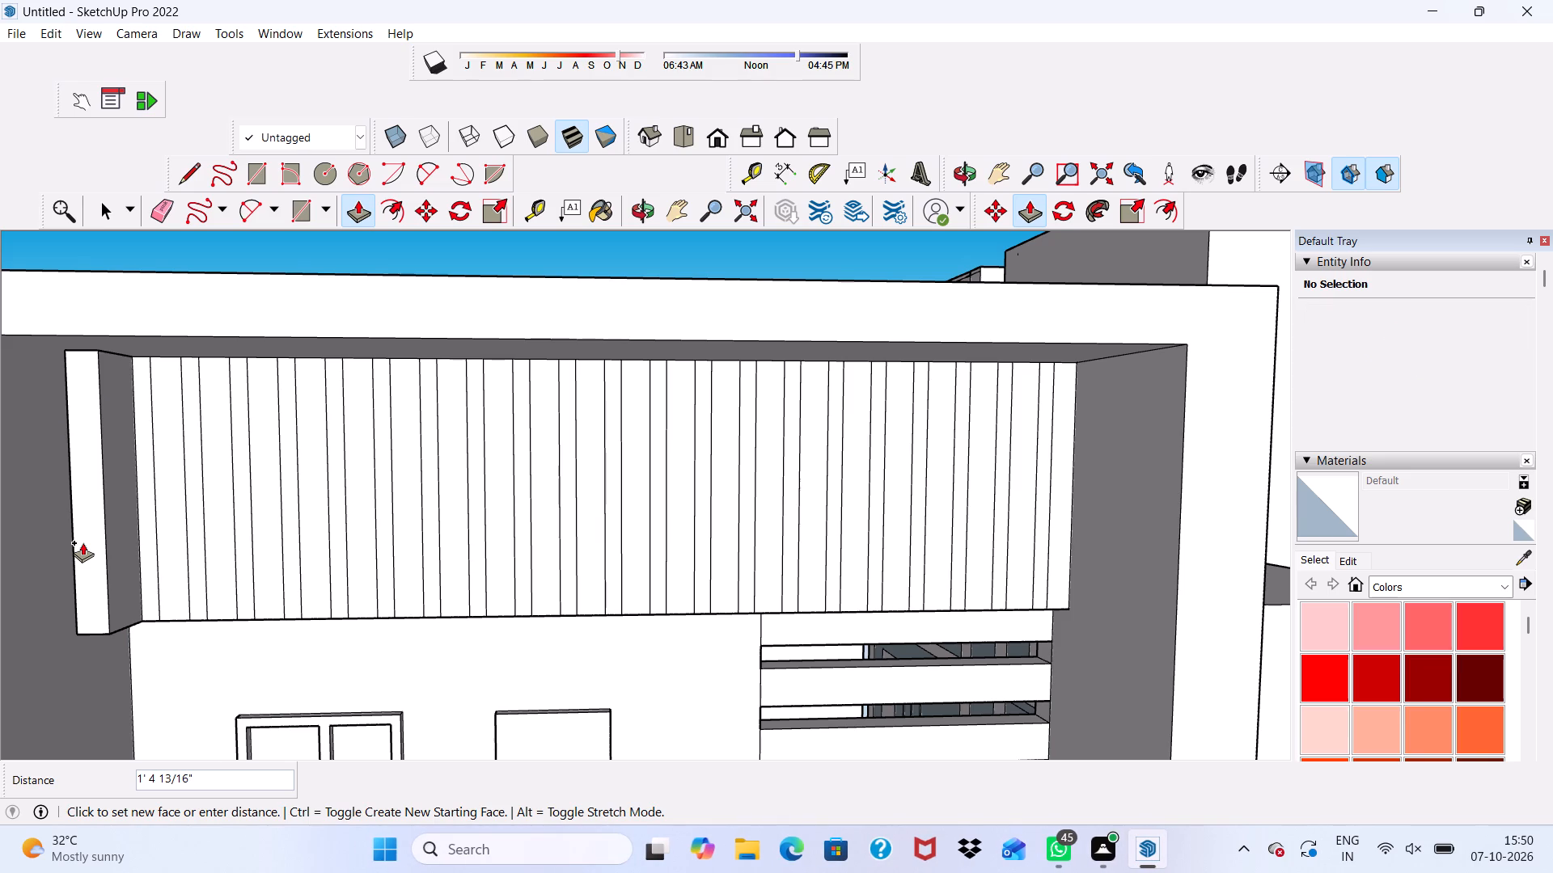
{"action": "type", "text": "6\""}
{"action": "key", "text": "Return"}
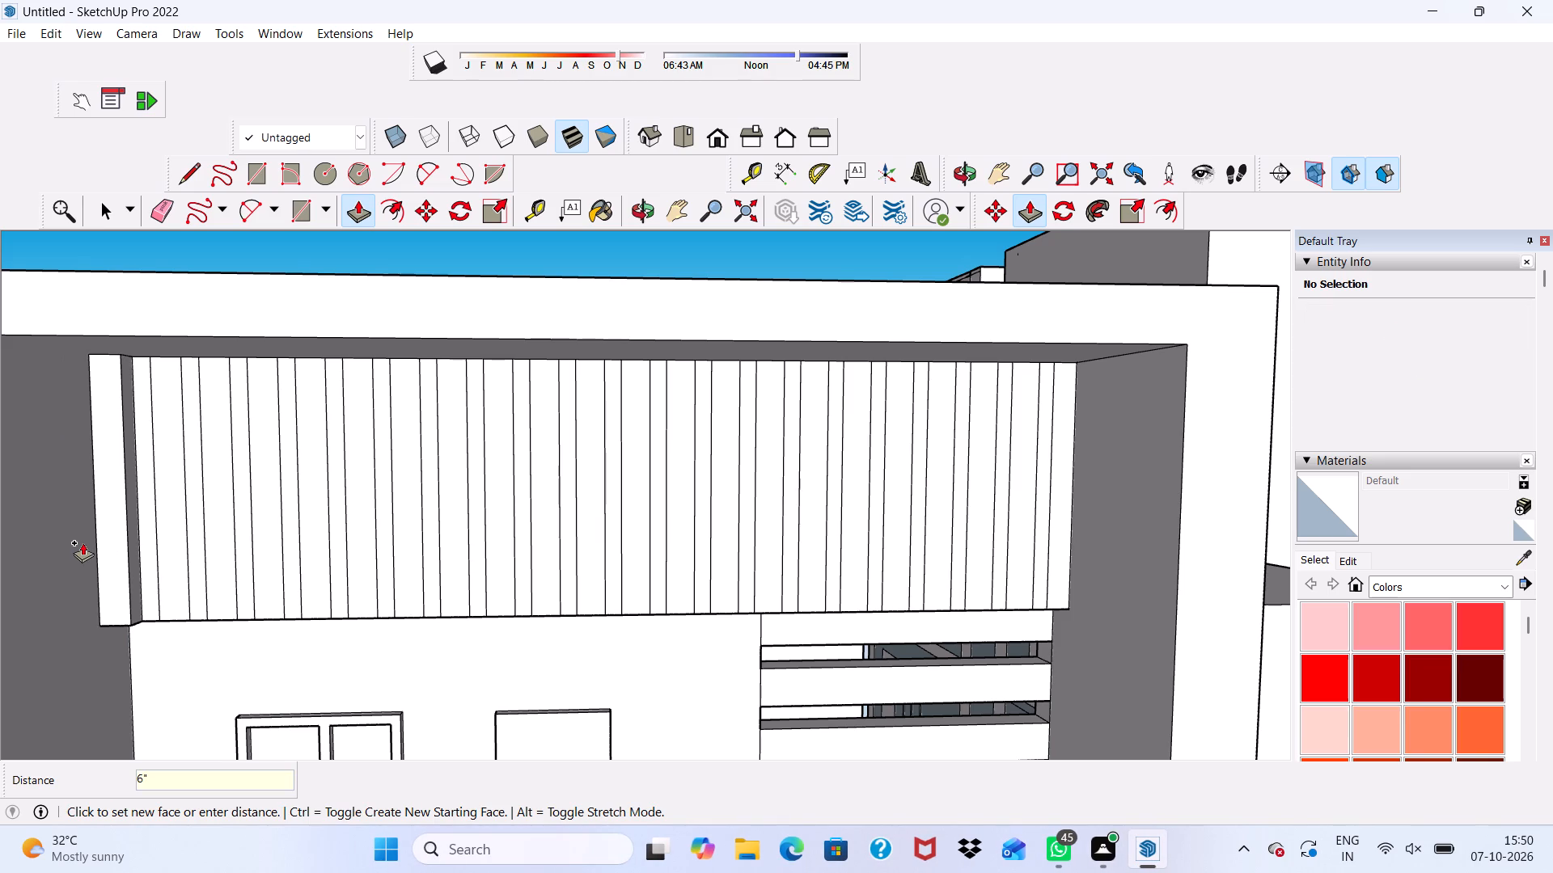
{"action": "scroll", "coordinate": [142, 538], "scroll_direction": "up", "scroll_amount": 1}
{"action": "left_click", "coordinate": [169, 530]}
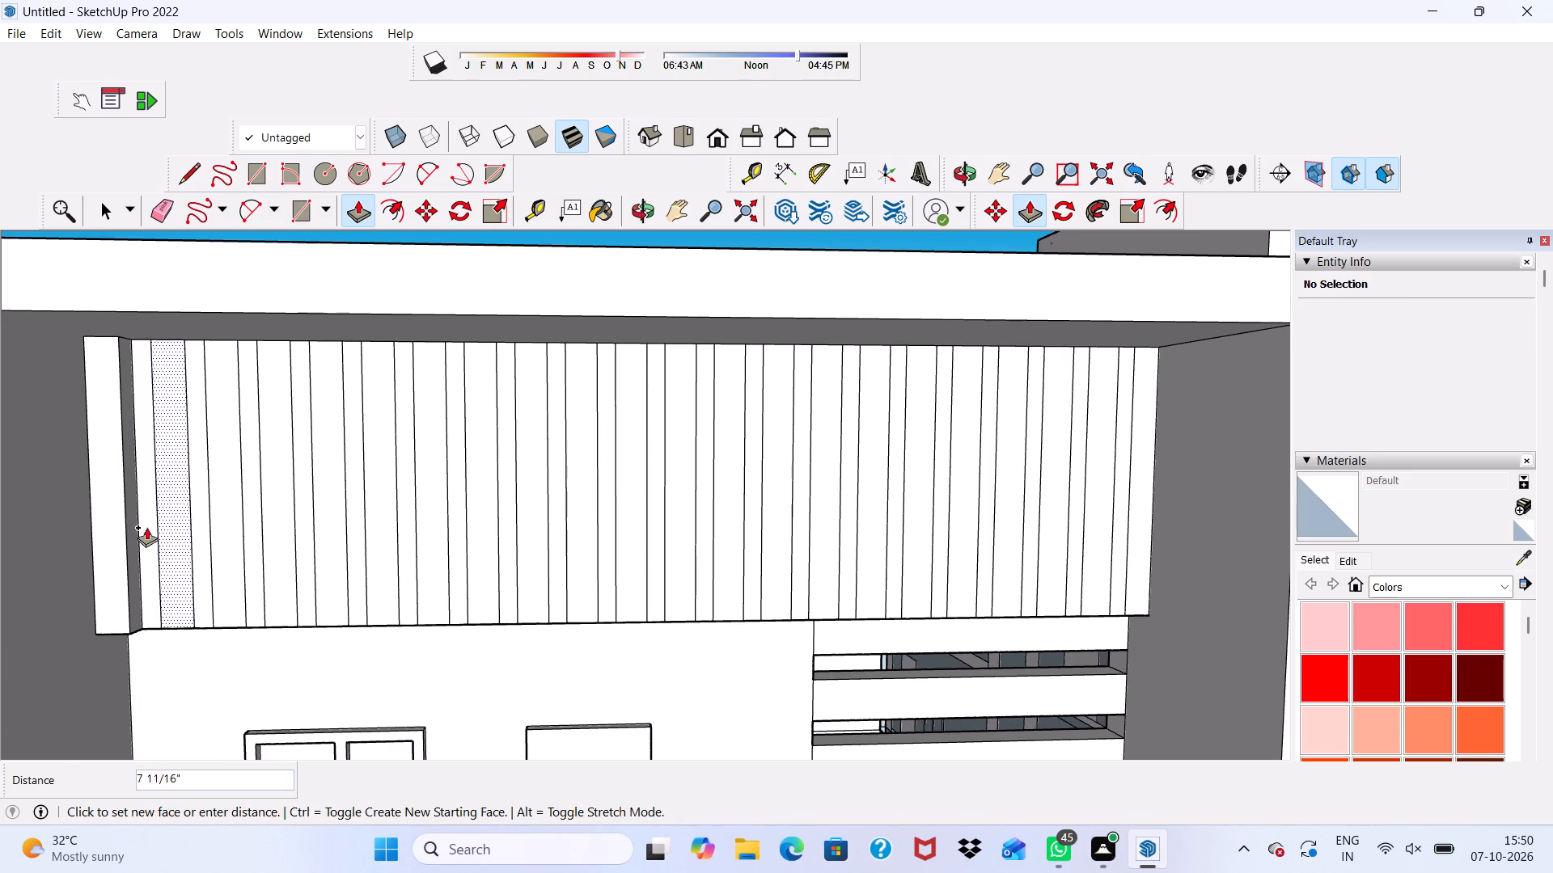
{"action": "left_click", "coordinate": [109, 500]}
{"action": "left_click", "coordinate": [227, 538]}
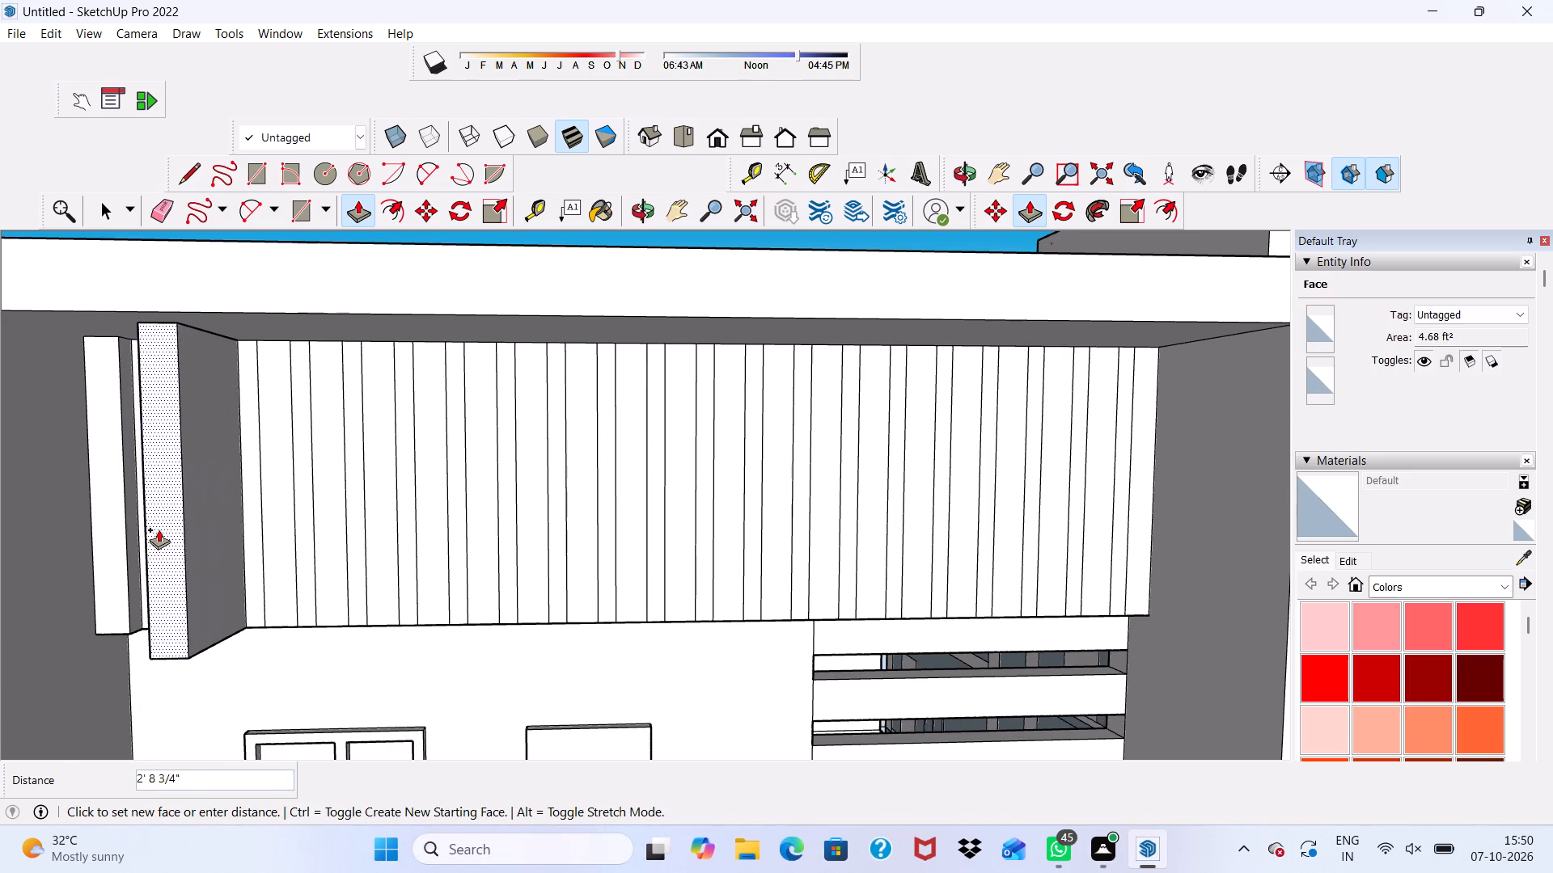
{"action": "scroll", "coordinate": [161, 528], "scroll_direction": "down", "scroll_amount": 2}
{"action": "middle_click_drag", "start_coordinate": [197, 524], "coordinate": [278, 523]}
{"action": "left_click", "coordinate": [167, 491]}
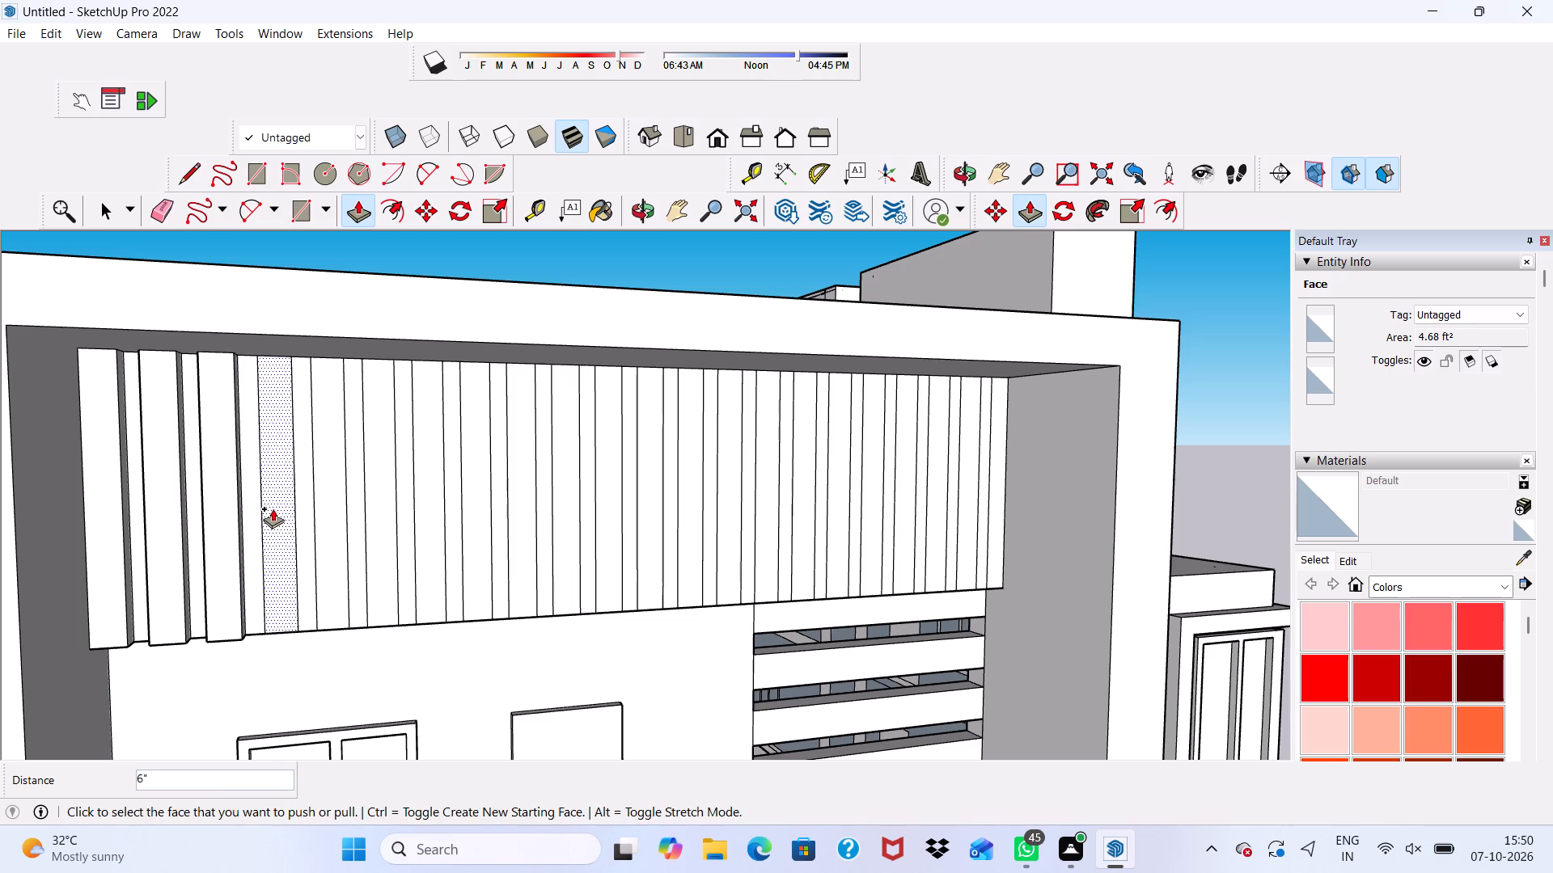
Pull the fourth strip out 6".
{"action": "left_click", "coordinate": [281, 509]}
{"action": "scroll", "coordinate": [97, 487], "scroll_direction": "down", "scroll_amount": 2}
{"action": "middle_click_drag", "start_coordinate": [110, 486], "coordinate": [0, 516]}
{"action": "scroll", "coordinate": [204, 508], "scroll_direction": "up", "scroll_amount": 5}
{"action": "scroll", "coordinate": [256, 491], "scroll_direction": "down", "scroll_amount": 5}
{"action": "scroll", "coordinate": [239, 491], "scroll_direction": "up", "scroll_amount": 5}
{"action": "scroll", "coordinate": [239, 491], "scroll_direction": "down", "scroll_amount": 3}
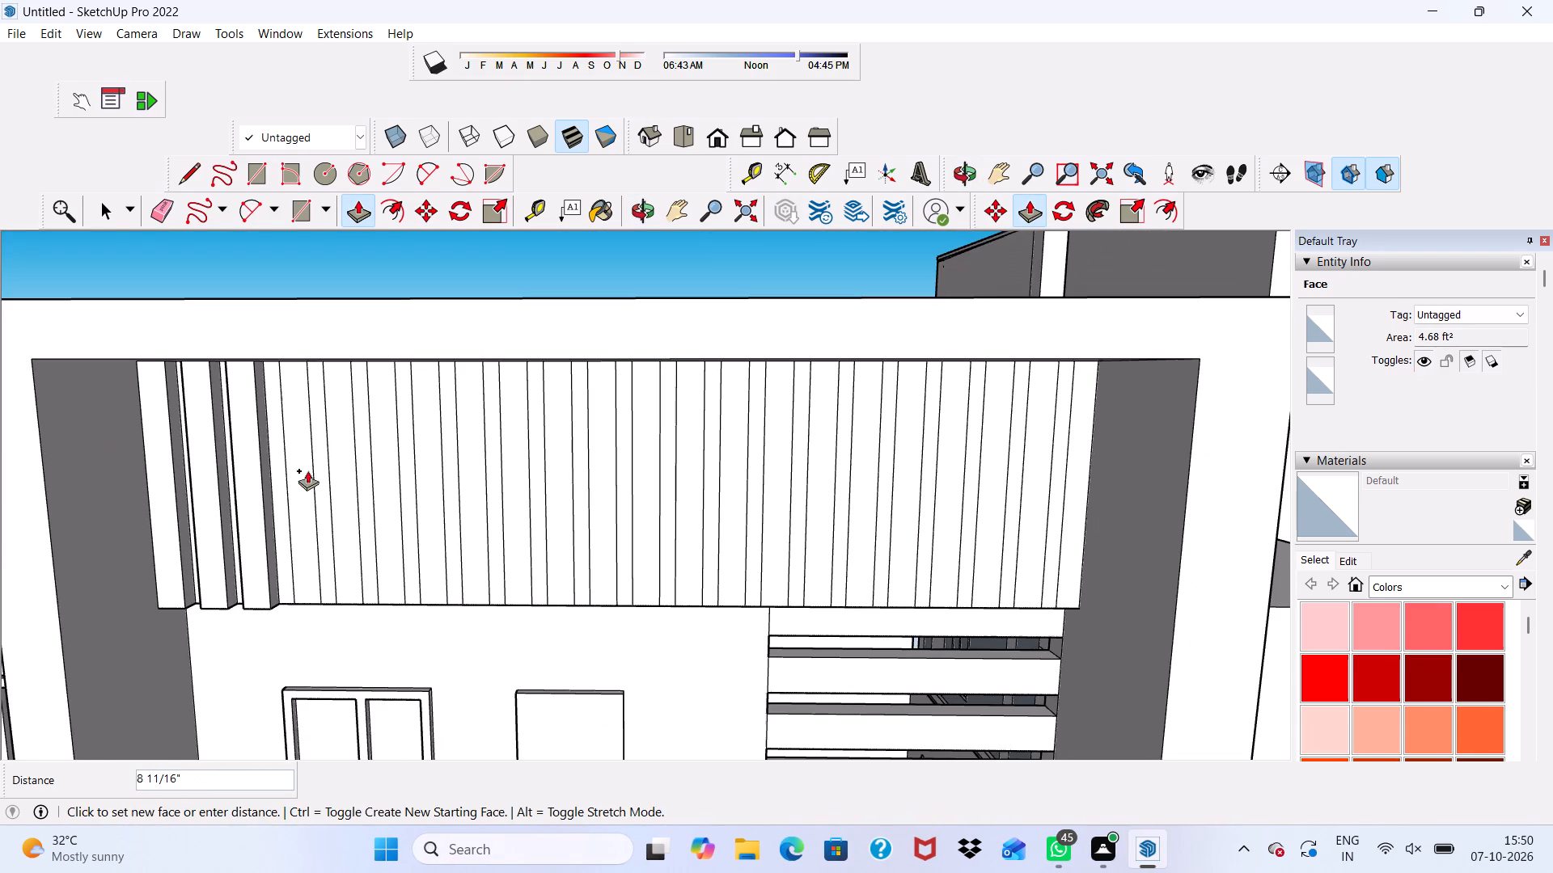
{"action": "type", "text": "6\""}
{"action": "key", "text": "Return"}
Pull the fifth and sixth strips out 6", flush with the neighbouring fins.
{"action": "scroll", "coordinate": [297, 476], "scroll_direction": "up", "scroll_amount": 6}
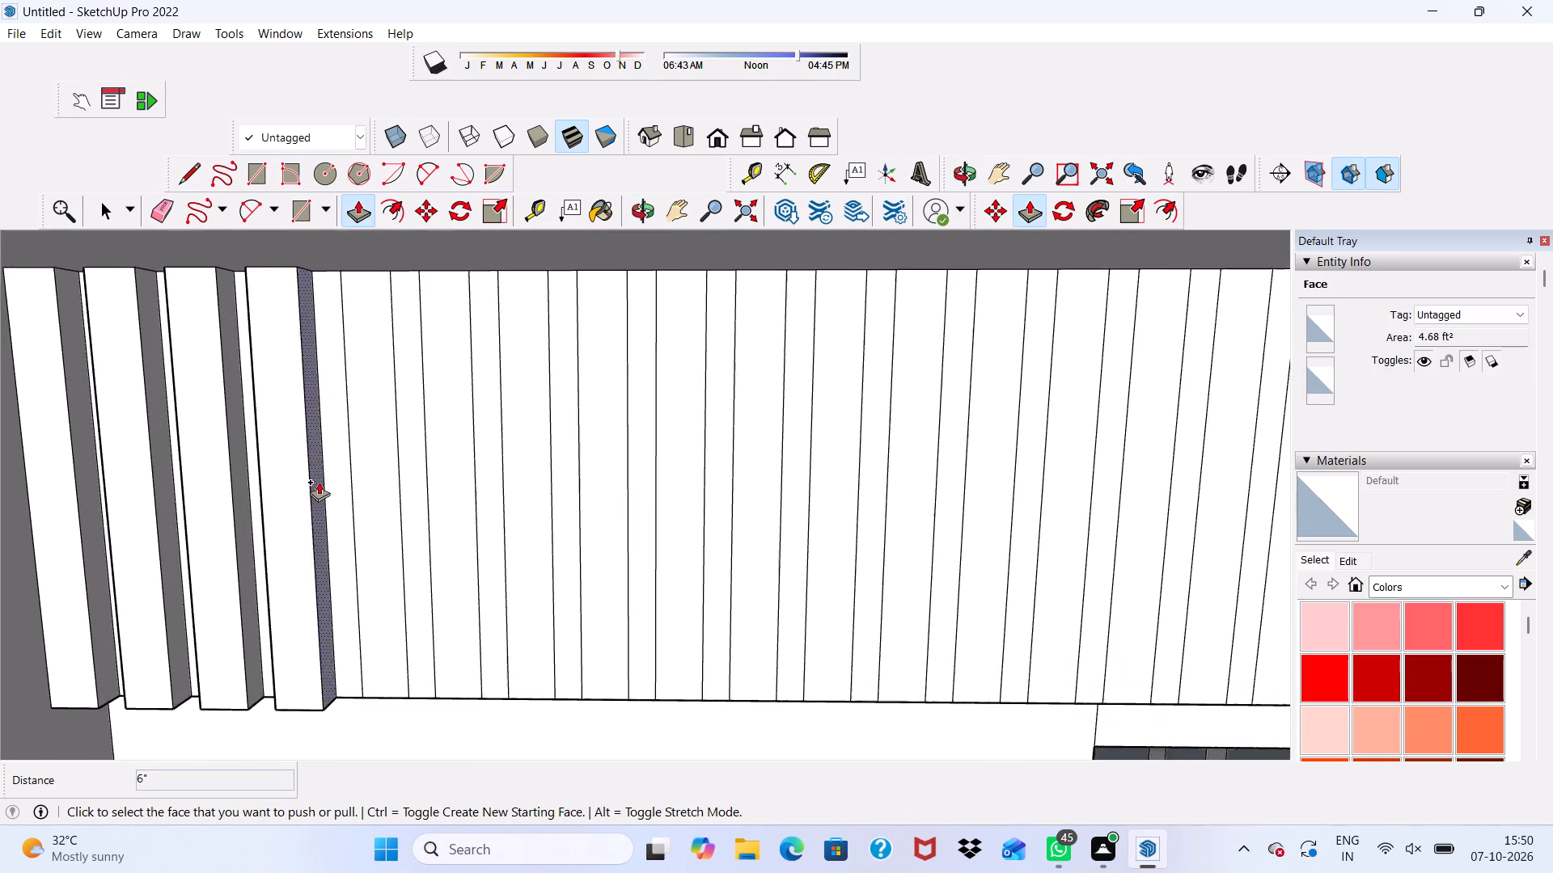
{"action": "scroll", "coordinate": [319, 482], "scroll_direction": "up", "scroll_amount": 3}
{"action": "left_click", "coordinate": [370, 503]}
{"action": "scroll", "coordinate": [291, 500], "scroll_direction": "down", "scroll_amount": 1}
{"action": "middle_click_drag", "start_coordinate": [291, 500], "coordinate": [459, 489]}
{"action": "left_click", "coordinate": [280, 465]}
{"action": "left_click", "coordinate": [501, 499]}
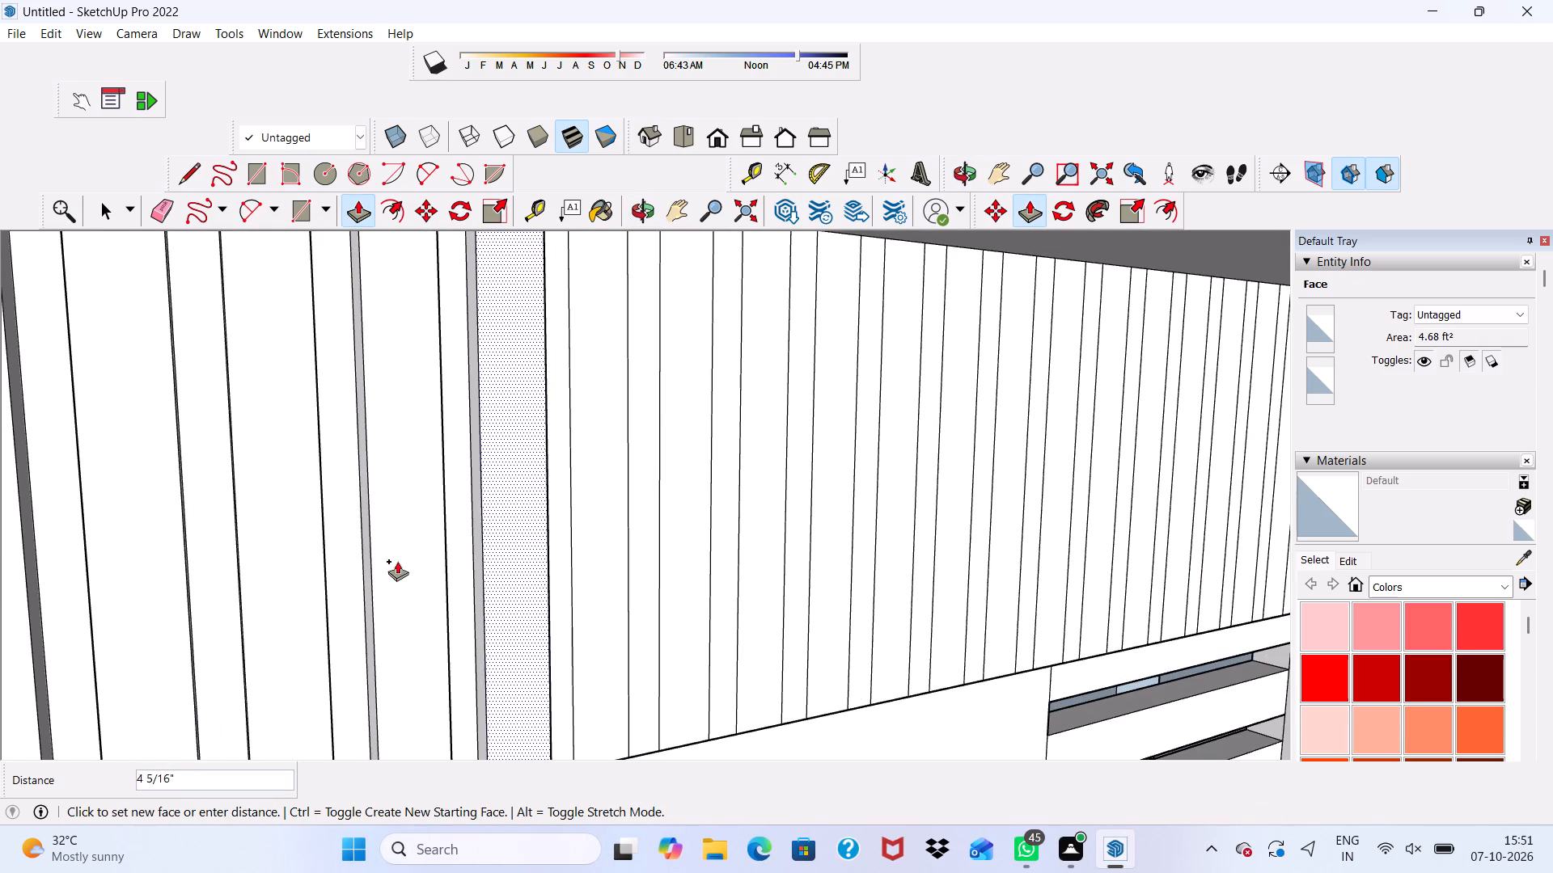
{"action": "left_click", "coordinate": [397, 561]}
Pull the seventh, eighth and ninth strips out 6", flush with the neighbouring fins.
{"action": "left_click", "coordinate": [592, 547]}
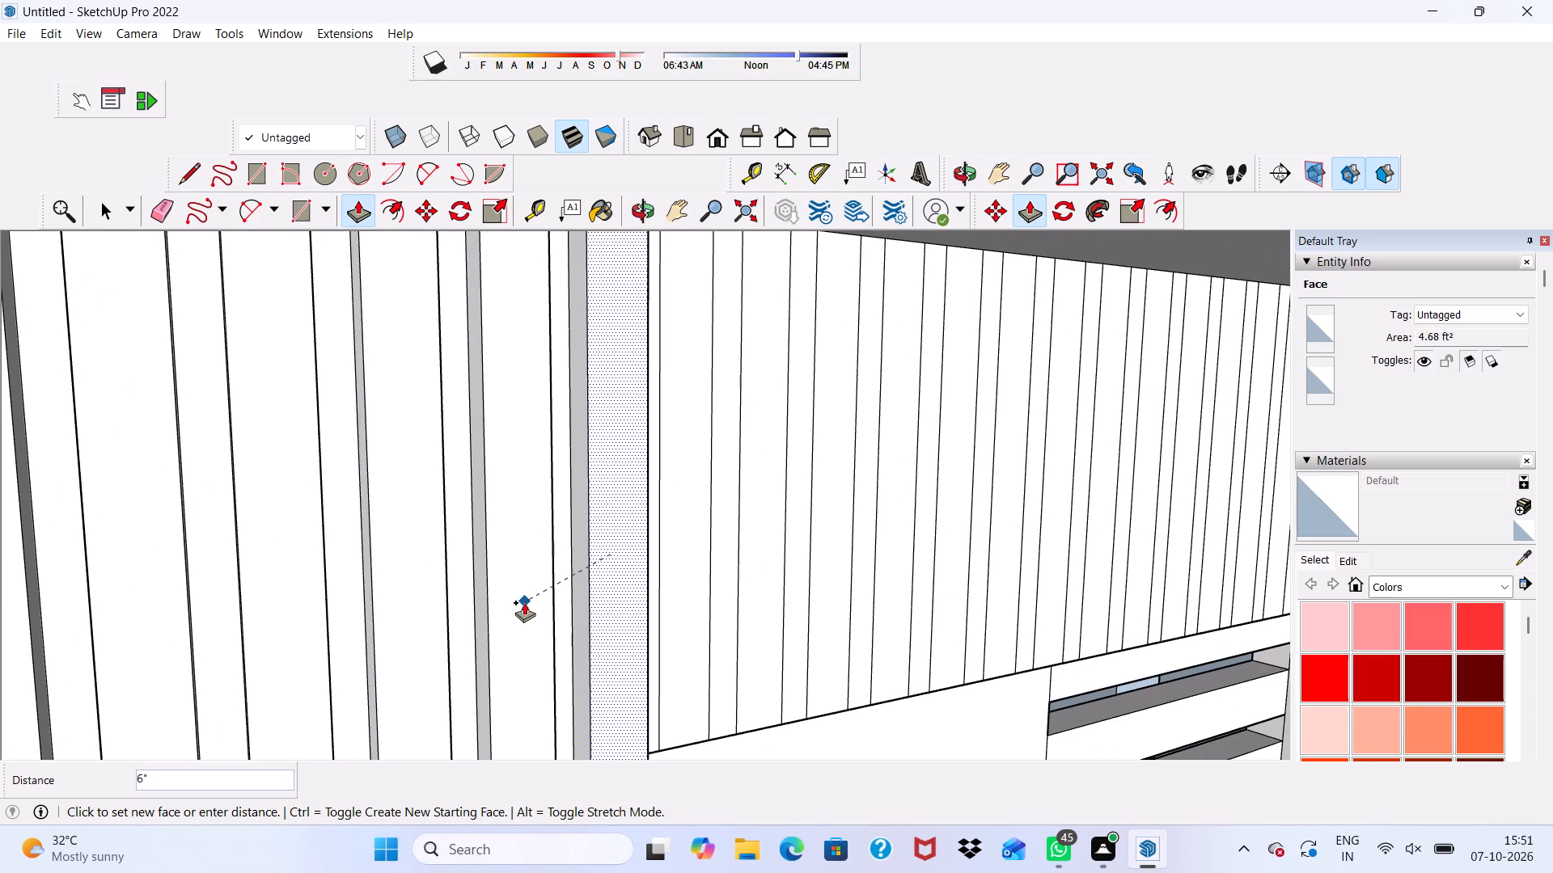
{"action": "left_click", "coordinate": [524, 602]}
{"action": "left_click", "coordinate": [691, 558]}
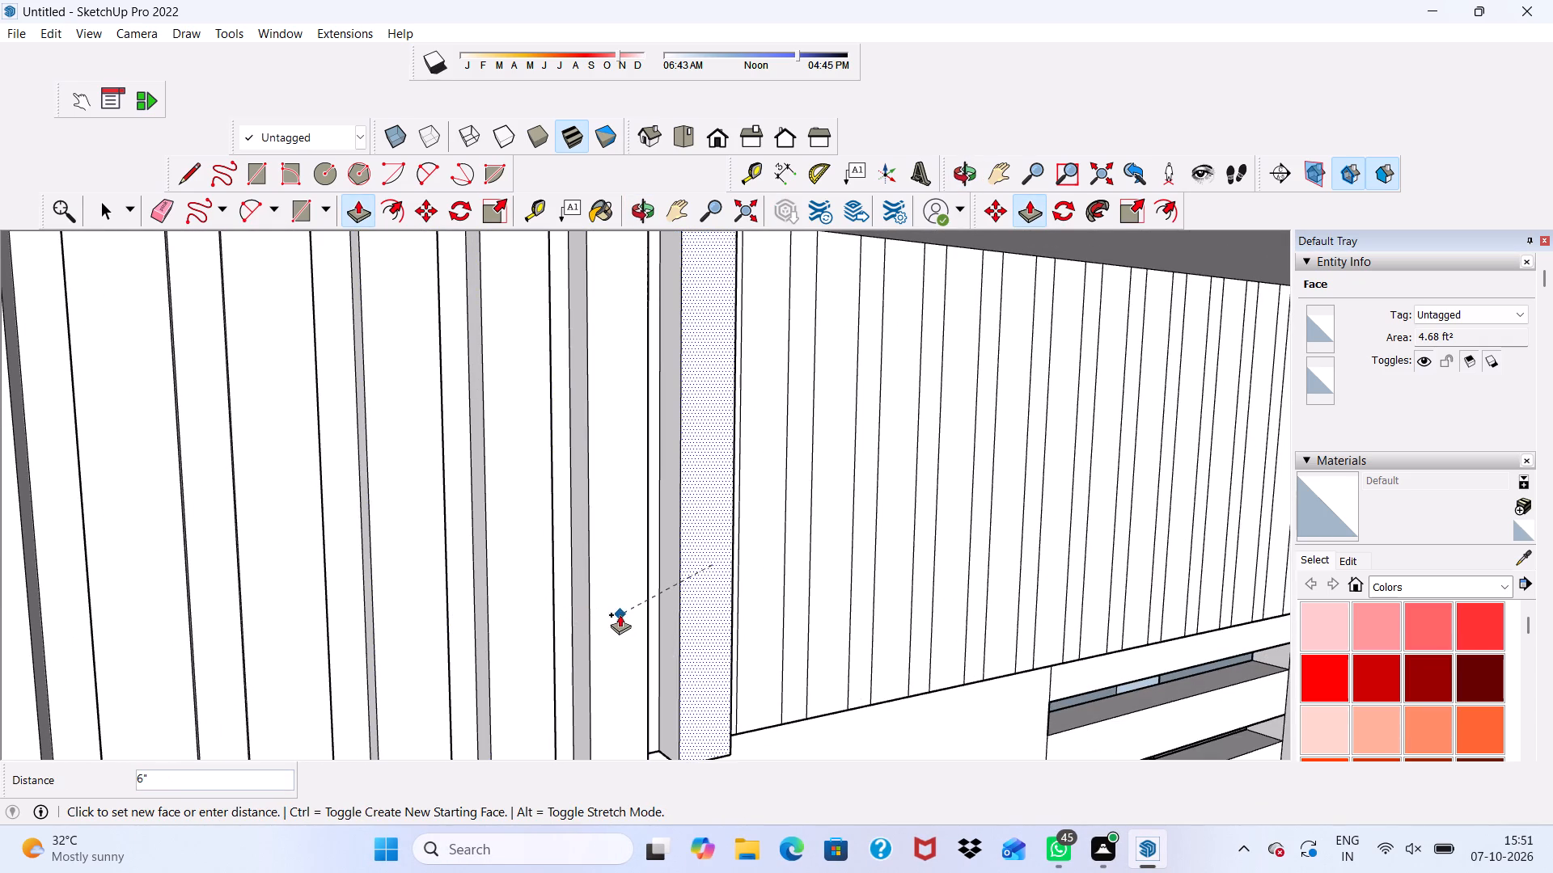
{"action": "left_click", "coordinate": [620, 614]}
{"action": "left_click", "coordinate": [760, 590]}
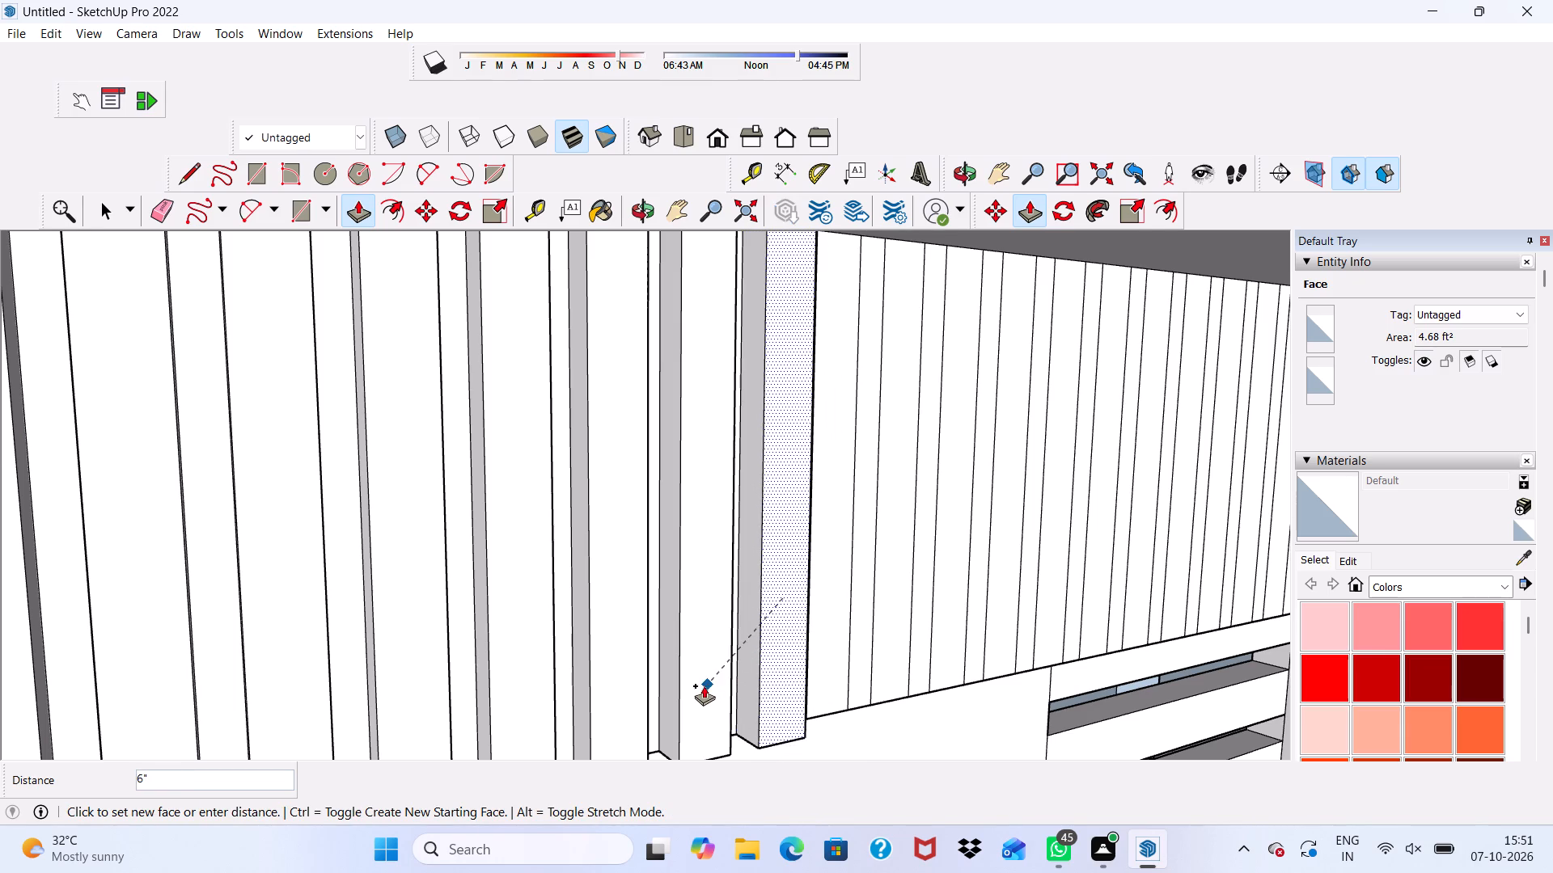
{"action": "left_click", "coordinate": [704, 685]}
Push/Pull the tenth, eleventh and twelfth strips of the rooftop wall panel out 6", flush with the neighbouring fins.
{"action": "scroll", "coordinate": [830, 597], "scroll_direction": "down", "scroll_amount": 1}
{"action": "middle_click_drag", "start_coordinate": [830, 597], "coordinate": [650, 595]}
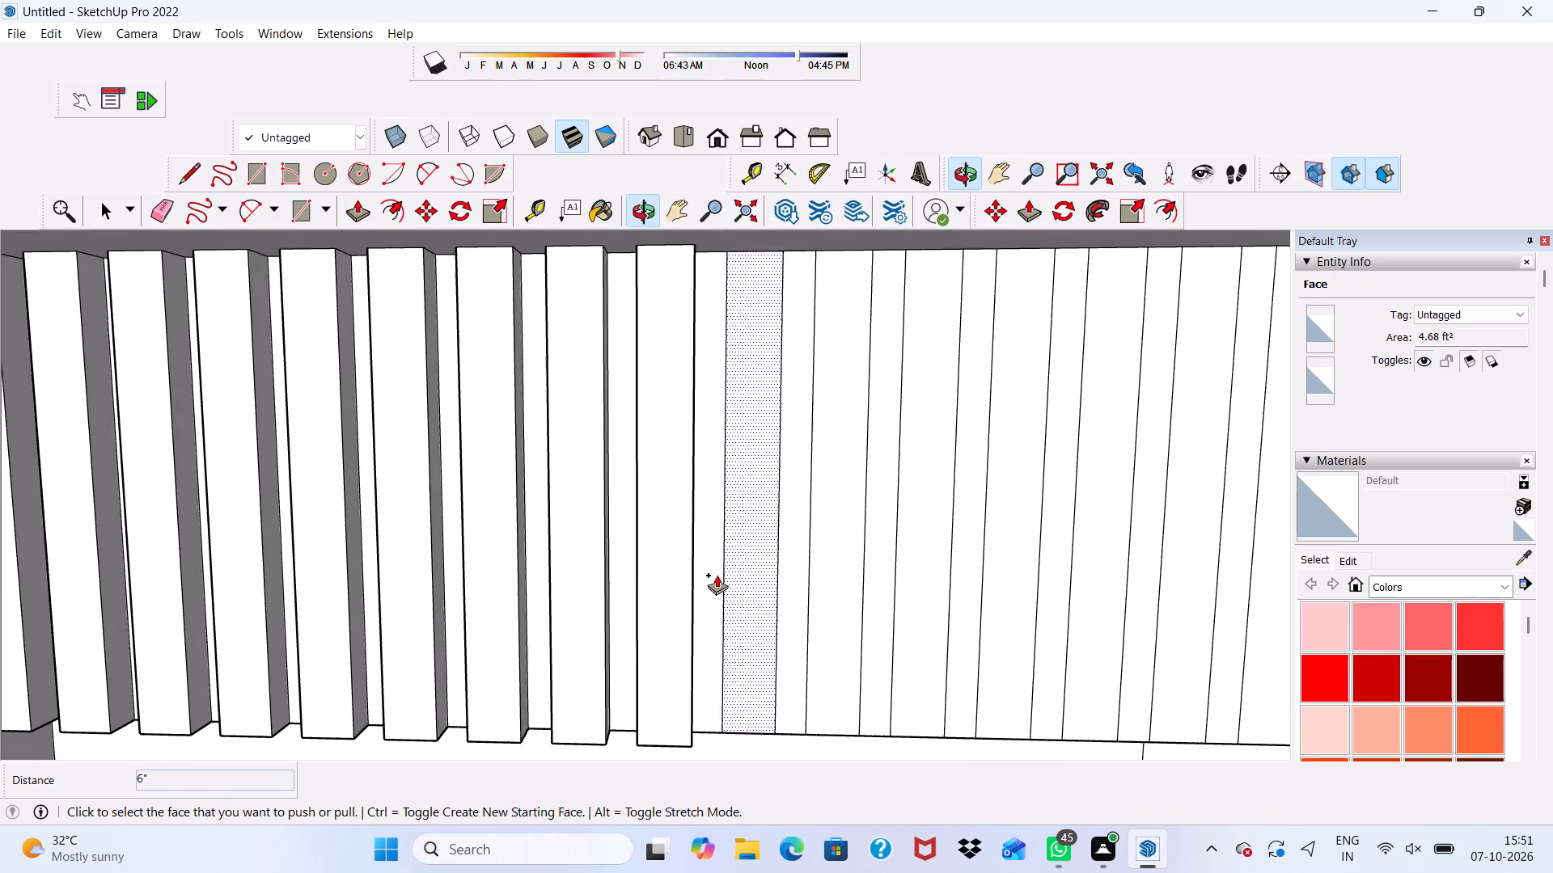
{"action": "left_click", "coordinate": [748, 565]}
{"action": "left_click", "coordinate": [645, 609]}
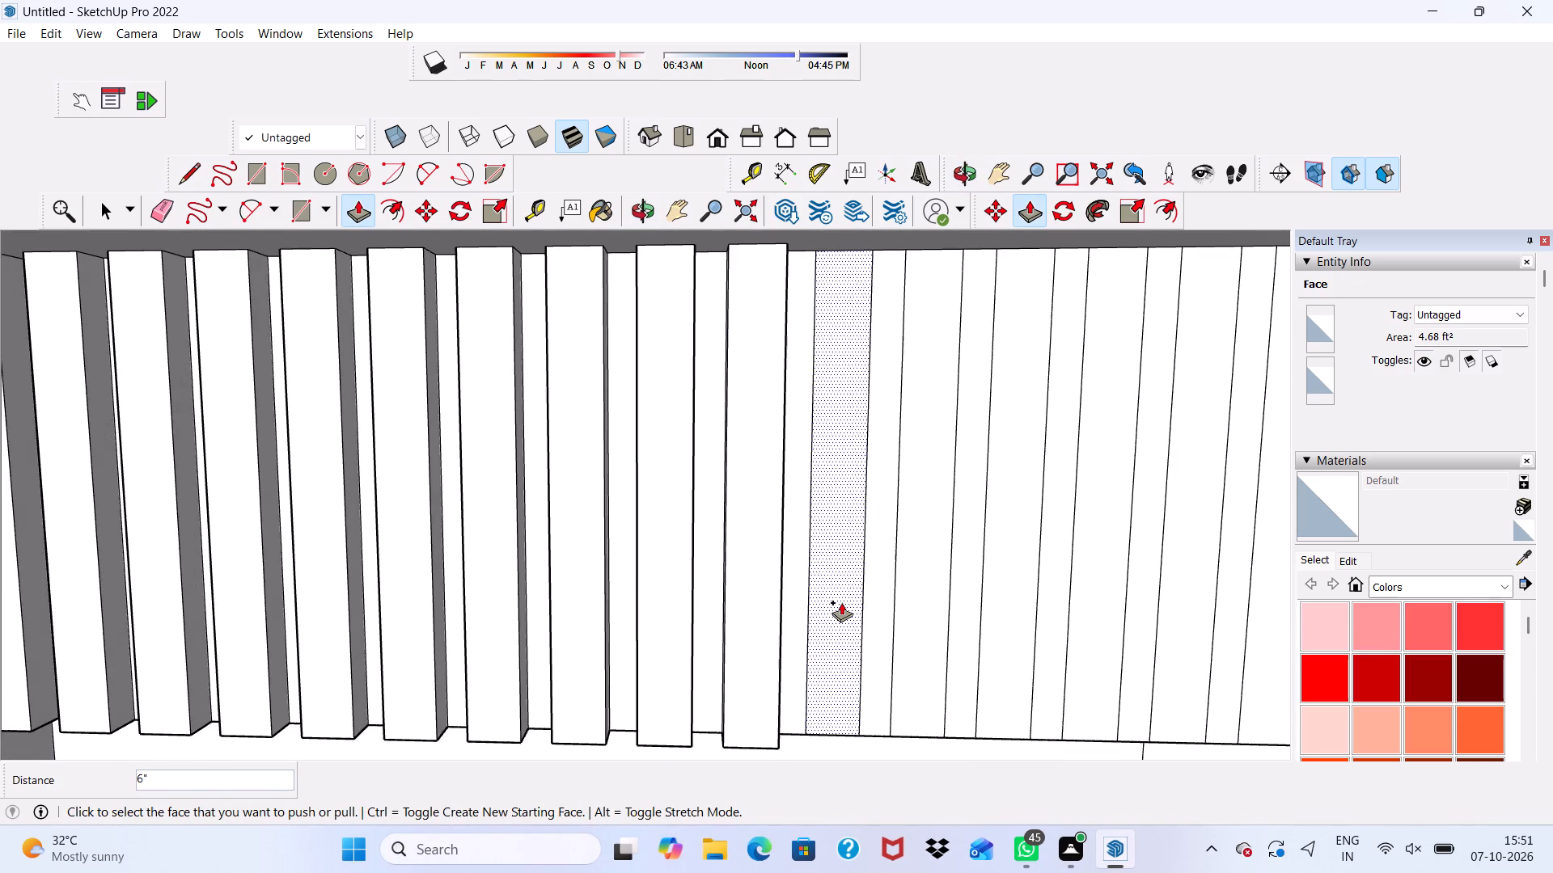
{"action": "left_click", "coordinate": [840, 602]}
{"action": "left_click", "coordinate": [740, 627]}
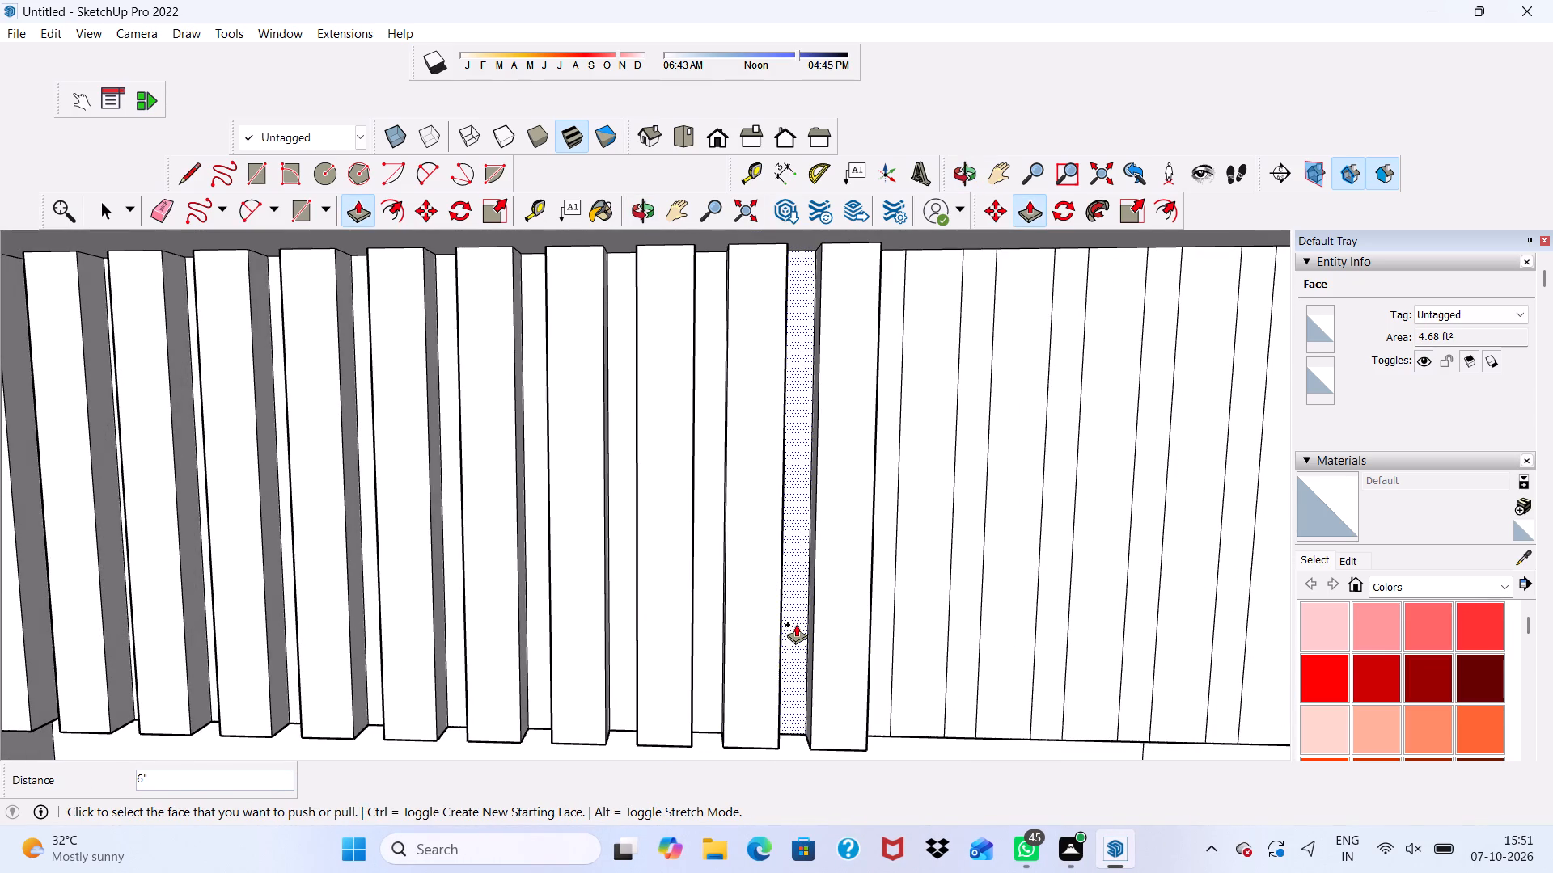
{"action": "left_click", "coordinate": [911, 617]}
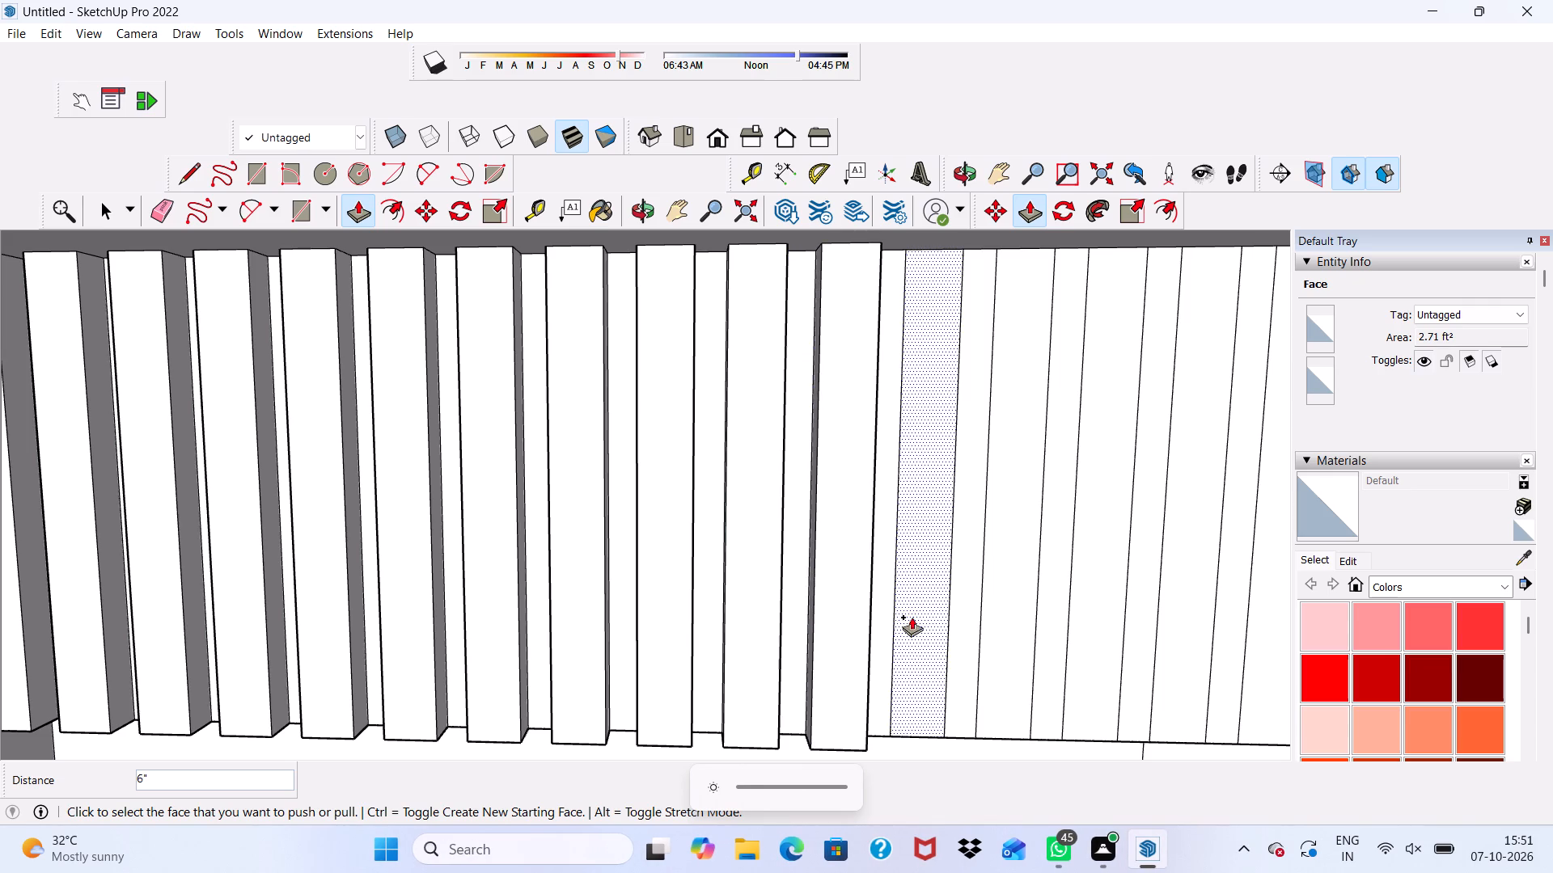
{"action": "left_click", "coordinate": [833, 649]}
Pull the thirteenth, fourteenth and fifteenth strips out 6", flush with the neighbouring fins.
{"action": "left_click", "coordinate": [1005, 604]}
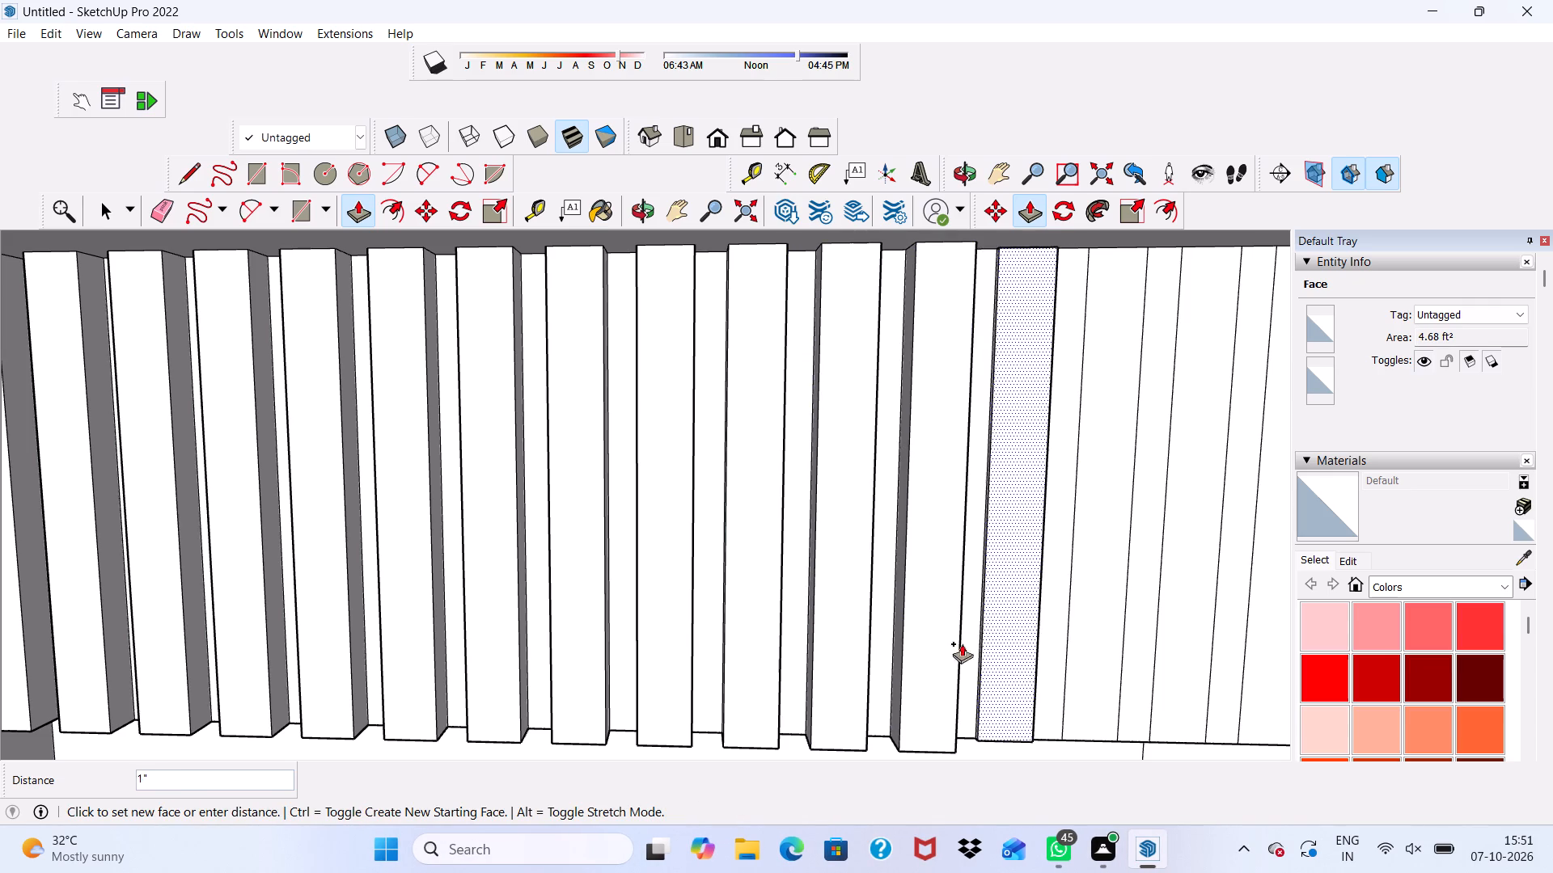
{"action": "left_click", "coordinate": [918, 647]}
{"action": "left_click", "coordinate": [1095, 614]}
{"action": "left_click", "coordinate": [1012, 677]}
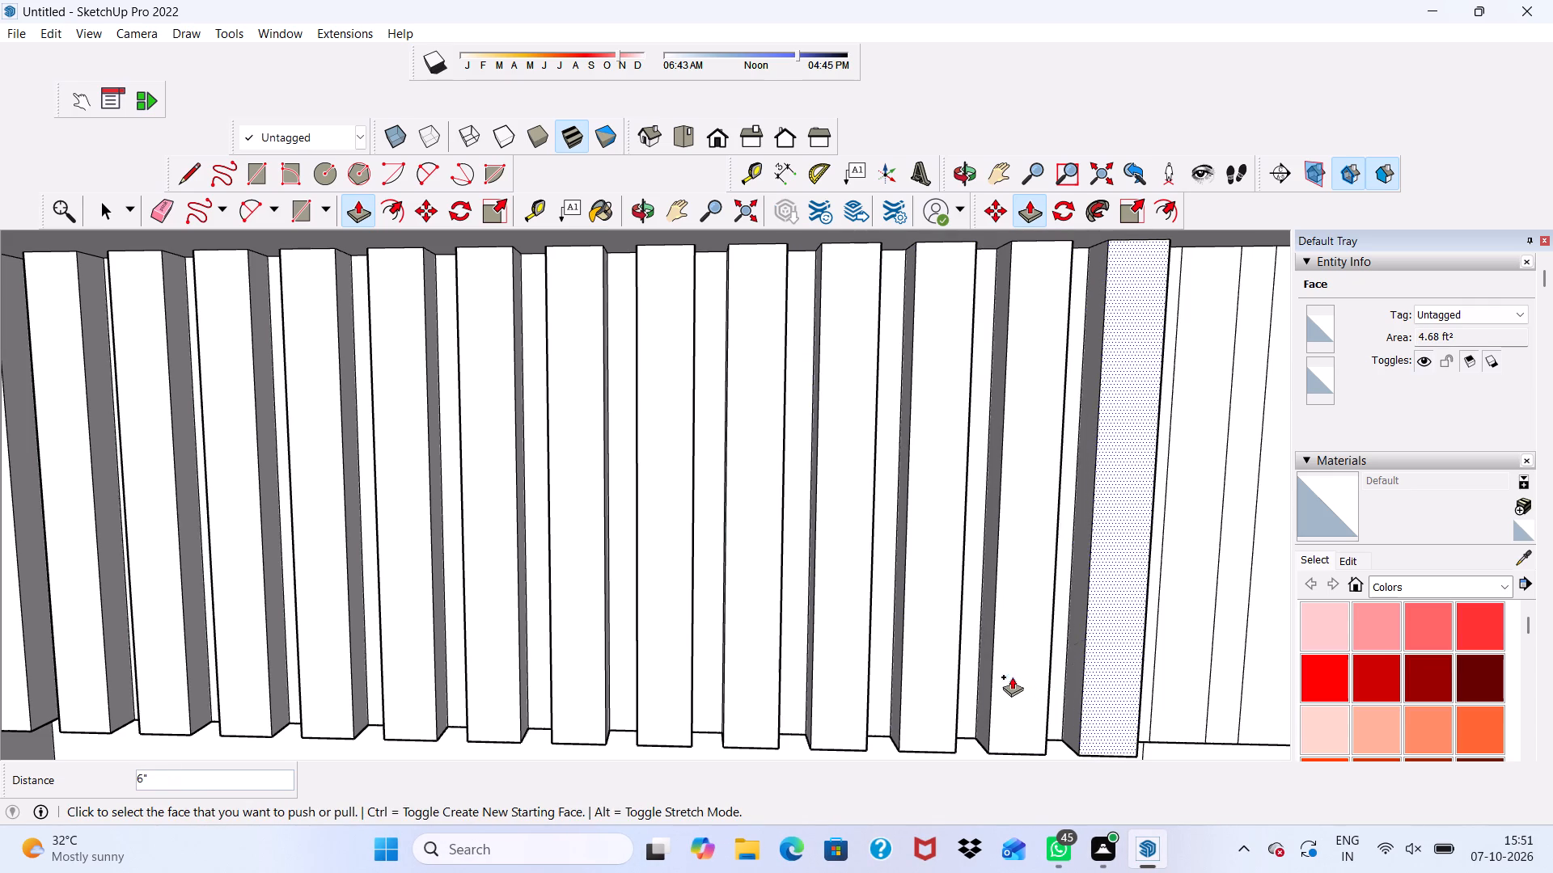
{"action": "left_click", "coordinate": [1189, 622]}
{"action": "left_click", "coordinate": [1098, 710]}
Pull the sixteenth and seventeenth strips out 6", flush with the neighbouring fins.
{"action": "scroll", "coordinate": [1001, 664], "scroll_direction": "down", "scroll_amount": 3}
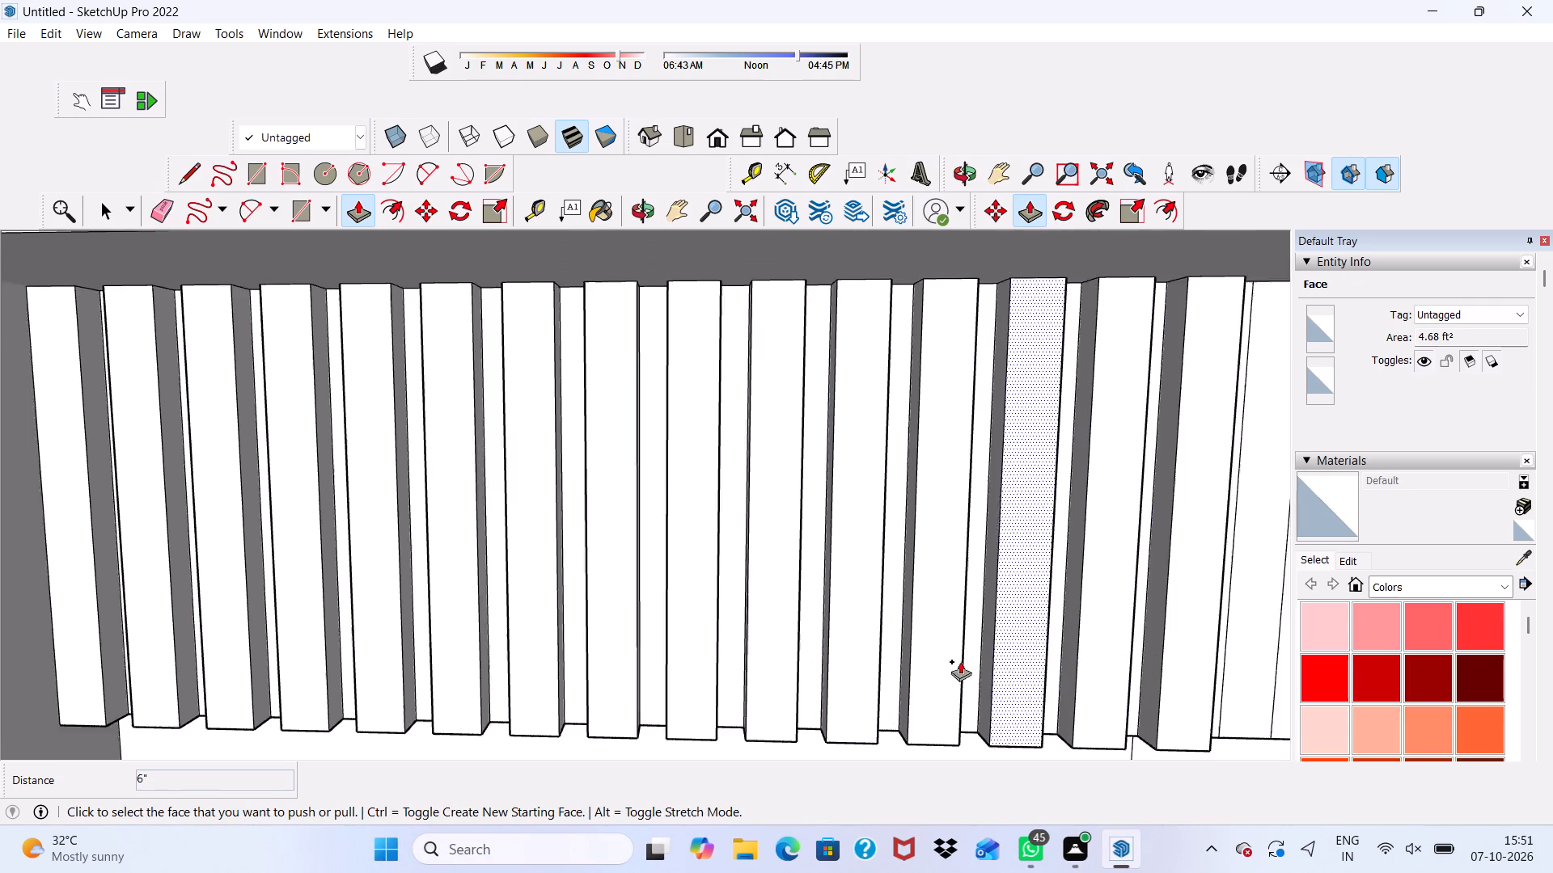
{"action": "scroll", "coordinate": [960, 661], "scroll_direction": "down", "scroll_amount": 6}
{"action": "scroll", "coordinate": [1082, 550], "scroll_direction": "up", "scroll_amount": 5}
{"action": "left_click", "coordinate": [1087, 548]}
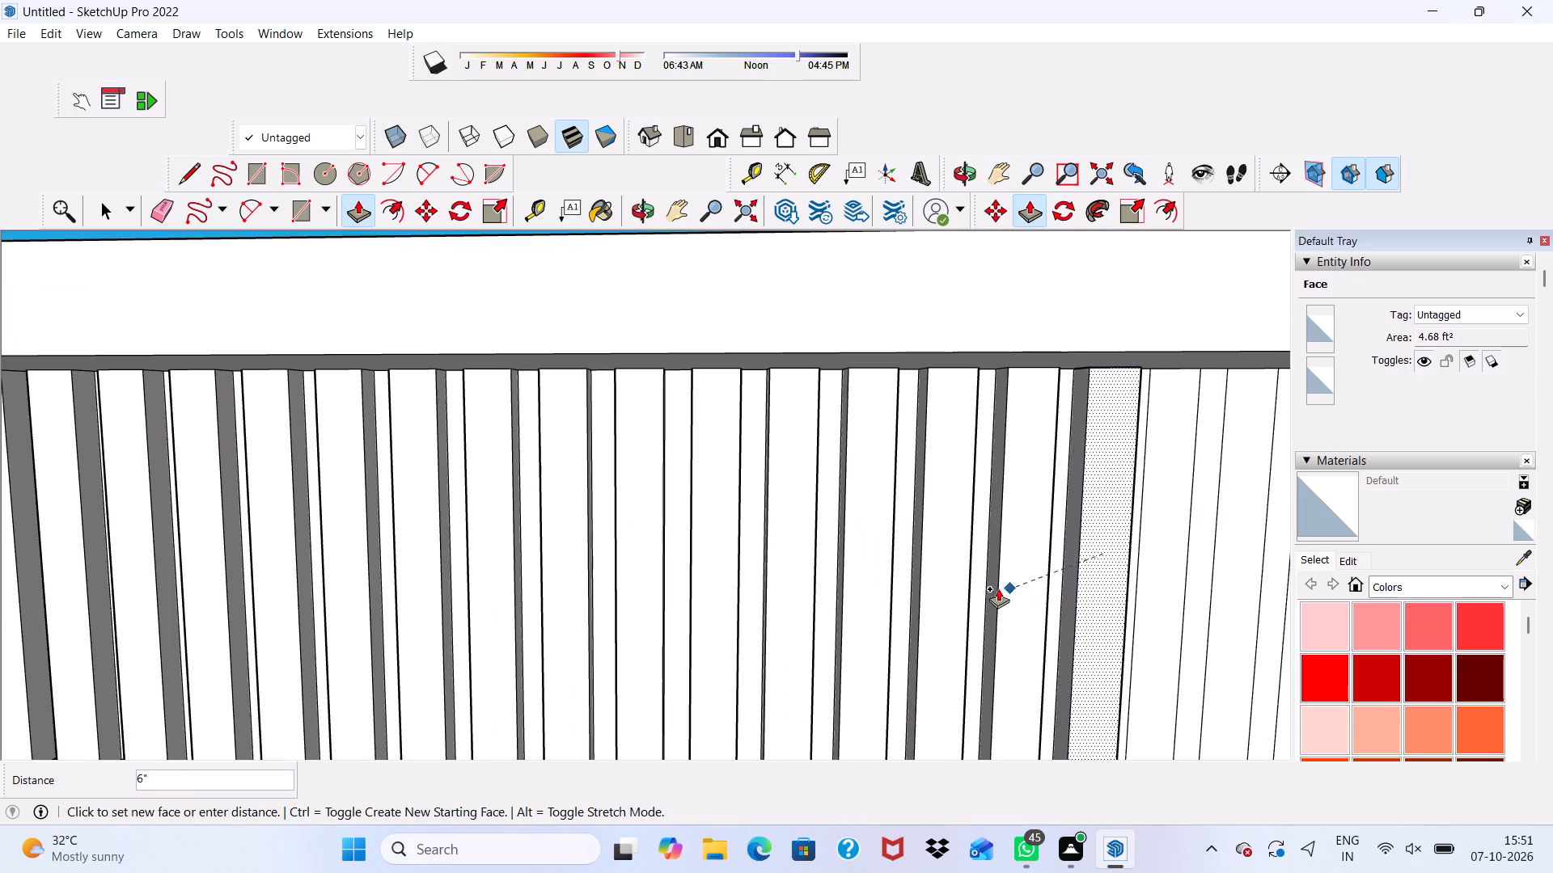
{"action": "left_click", "coordinate": [998, 588]}
{"action": "left_click", "coordinate": [1167, 554]}
{"action": "left_click", "coordinate": [1081, 600]}
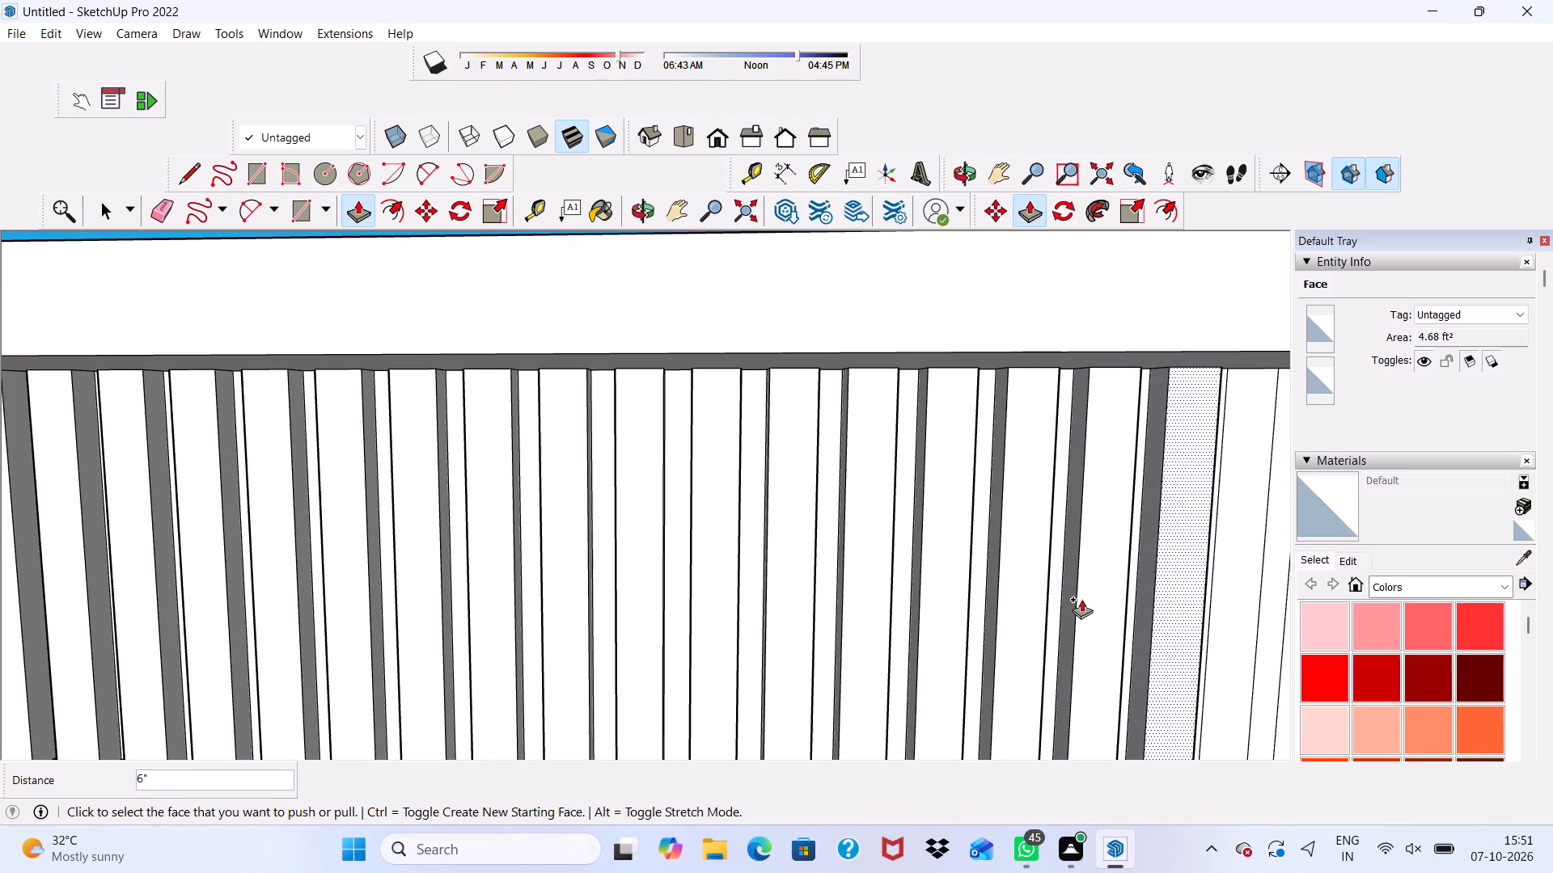
Pull the eighteenth and nineteenth strips out 6", flush with the neighbouring fins.
{"action": "scroll", "coordinate": [1037, 578], "scroll_direction": "down", "scroll_amount": 7}
{"action": "scroll", "coordinate": [1111, 534], "scroll_direction": "up", "scroll_amount": 8}
{"action": "left_click", "coordinate": [1123, 529]}
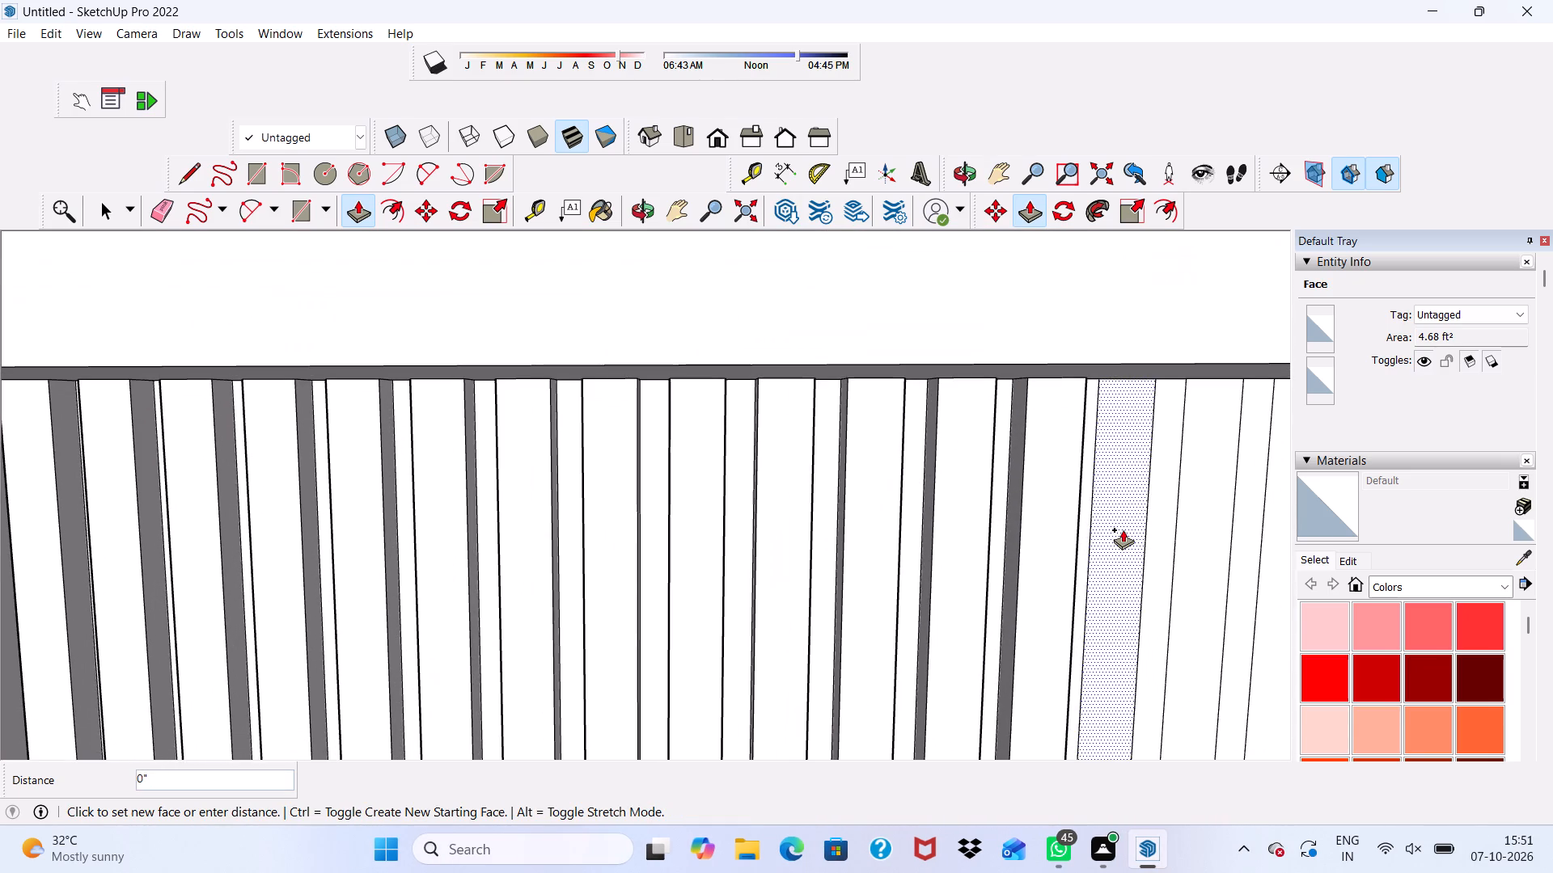
{"action": "left_click", "coordinate": [1050, 558]}
{"action": "left_click", "coordinate": [1205, 547]}
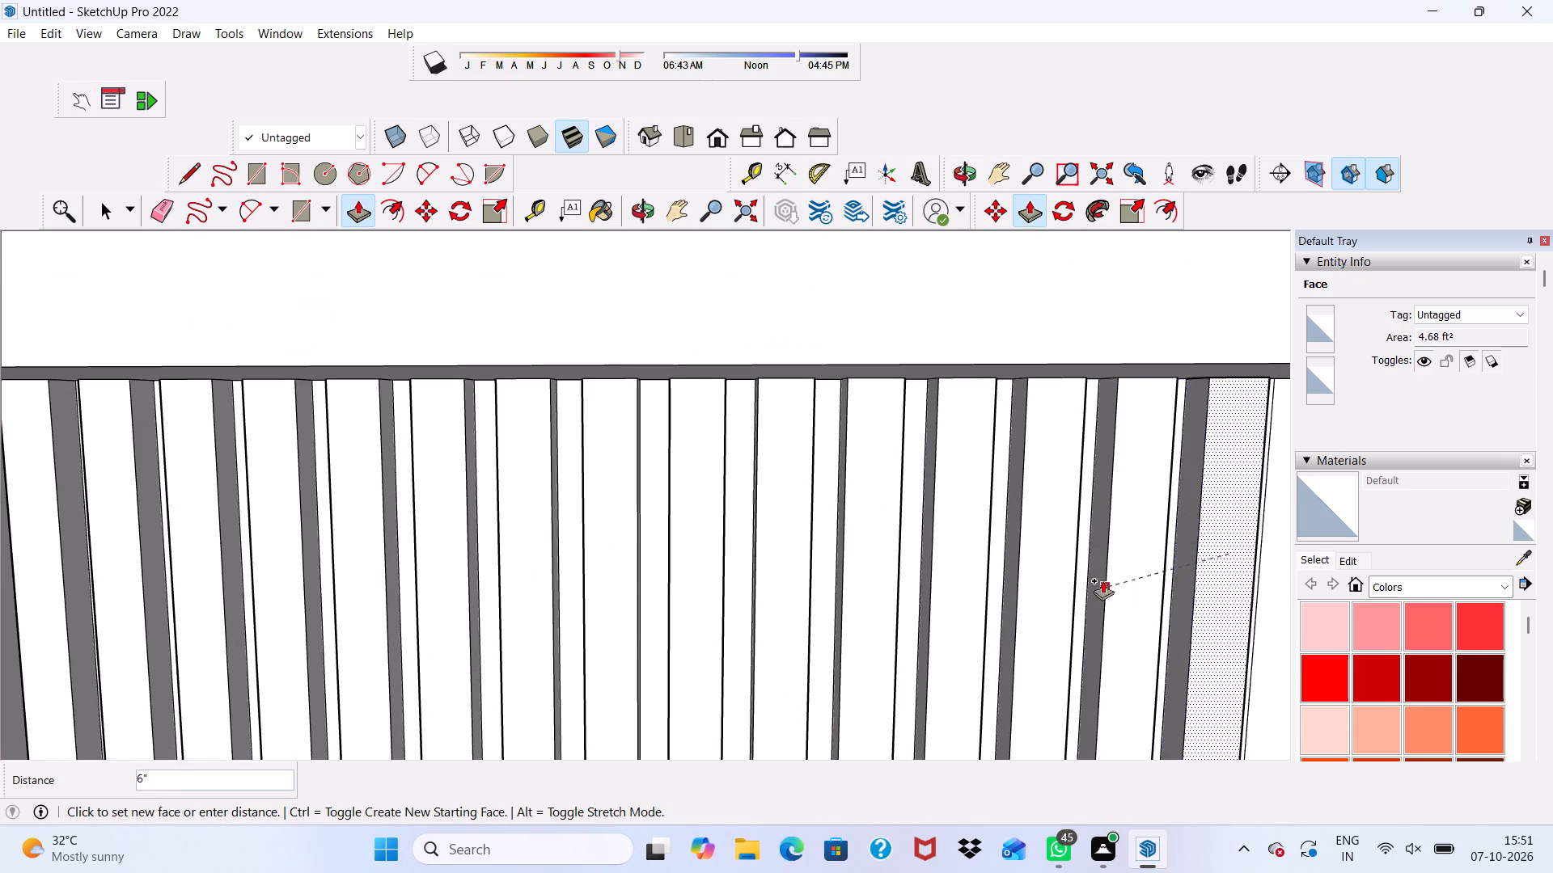
{"action": "left_click", "coordinate": [1096, 572]}
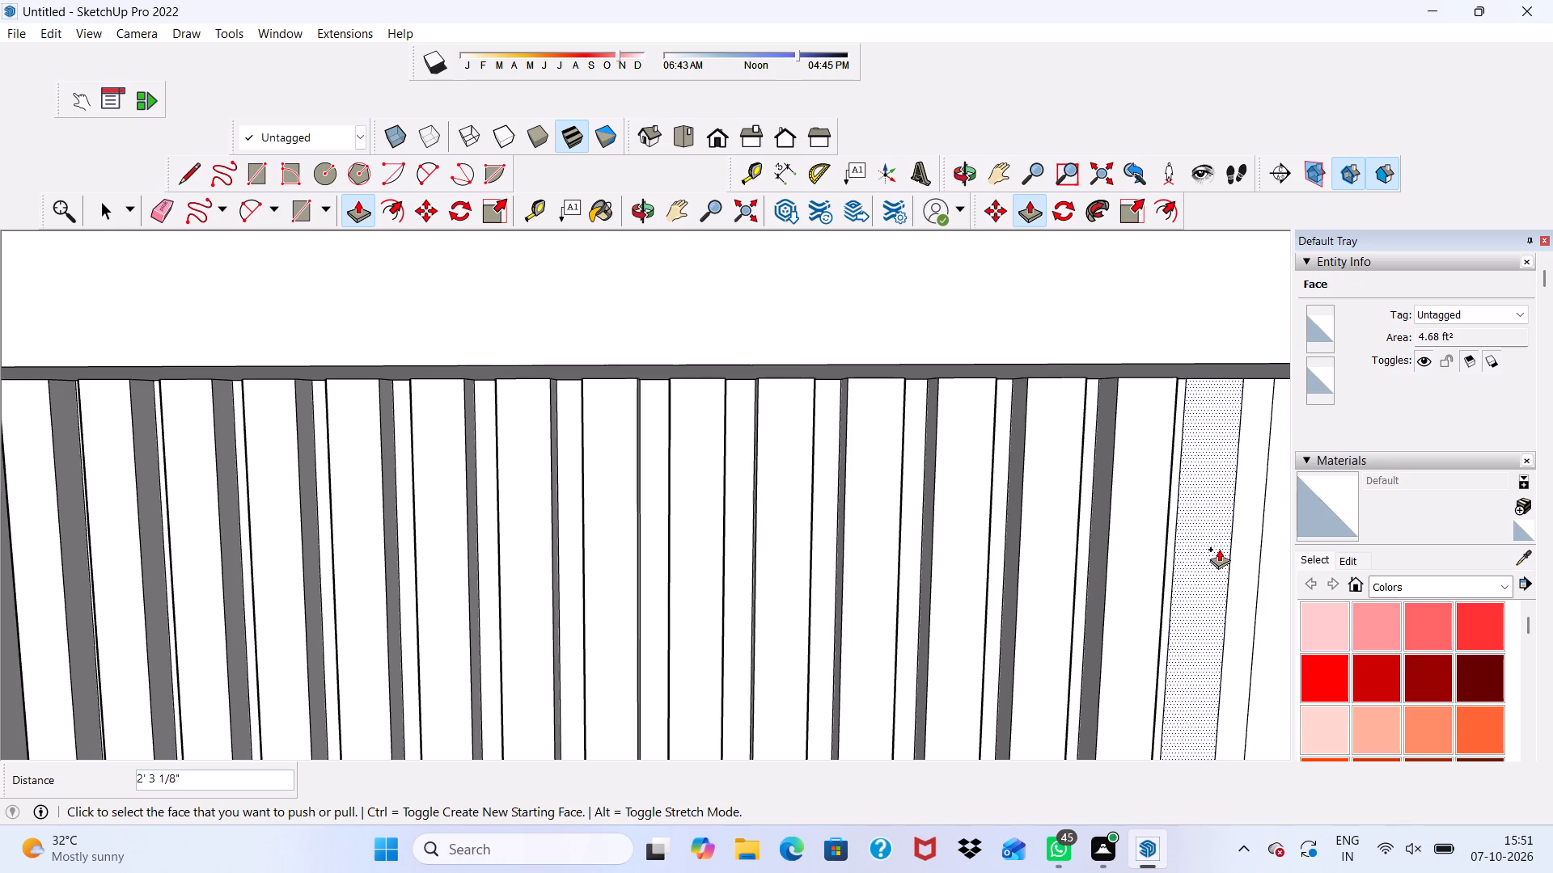
{"action": "scroll", "coordinate": [1219, 549], "scroll_direction": "up", "scroll_amount": 1}
{"action": "left_click", "coordinate": [1207, 541]}
{"action": "left_click", "coordinate": [1128, 556]}
Pull the last three strips at the panel's far end out 6" to complete the row of fins.
{"action": "scroll", "coordinate": [982, 525], "scroll_direction": "down", "scroll_amount": 5}
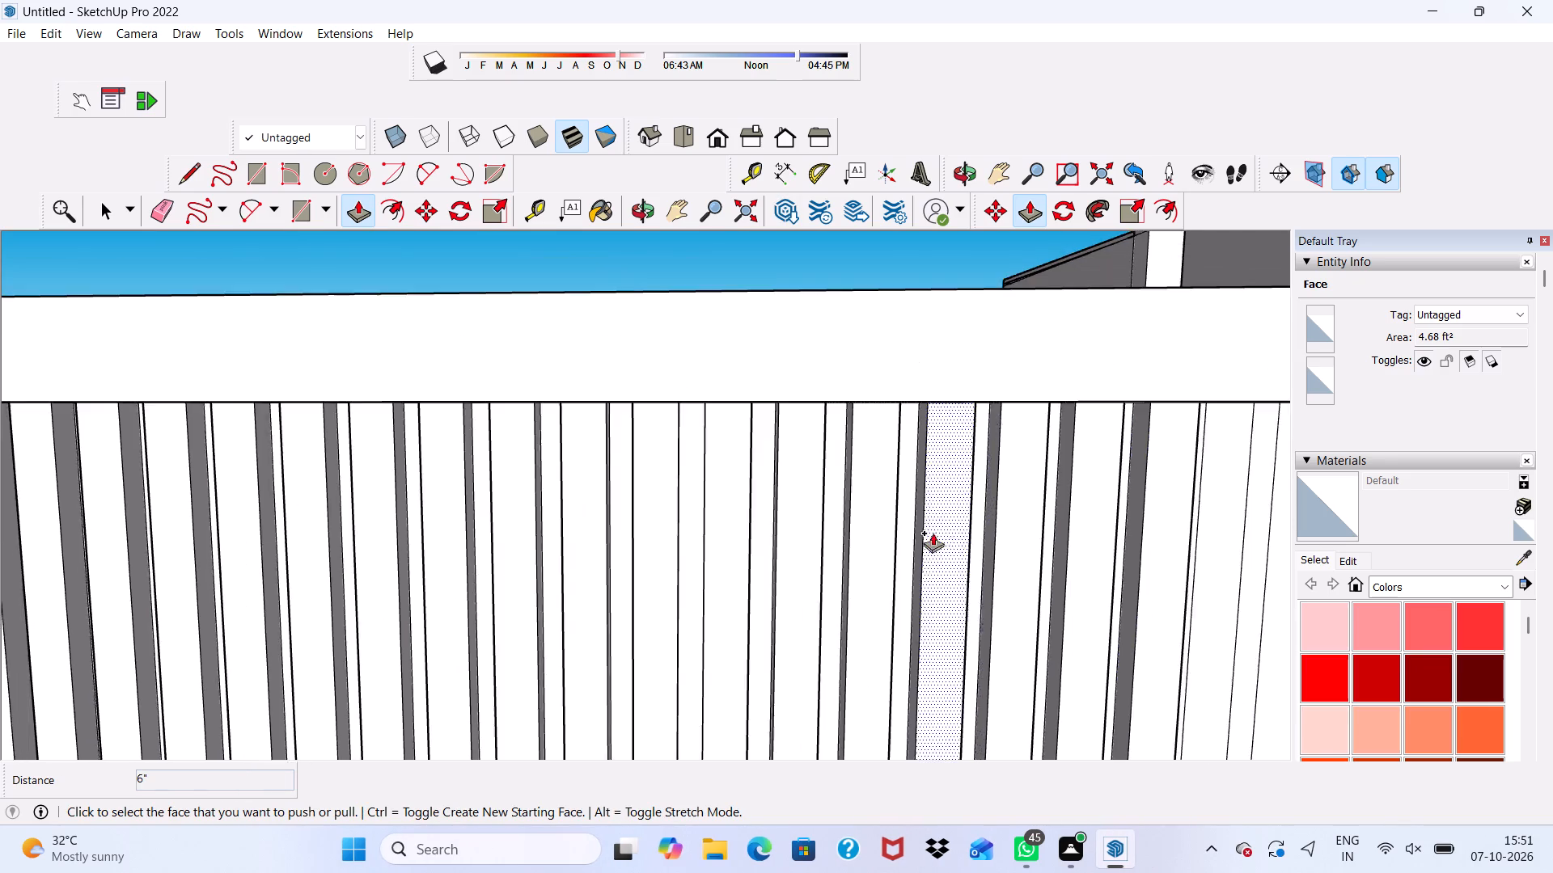
{"action": "scroll", "coordinate": [933, 533], "scroll_direction": "down", "scroll_amount": 3}
{"action": "scroll", "coordinate": [1129, 522], "scroll_direction": "up", "scroll_amount": 2}
{"action": "left_click", "coordinate": [1132, 521]}
{"action": "left_click", "coordinate": [1083, 556]}
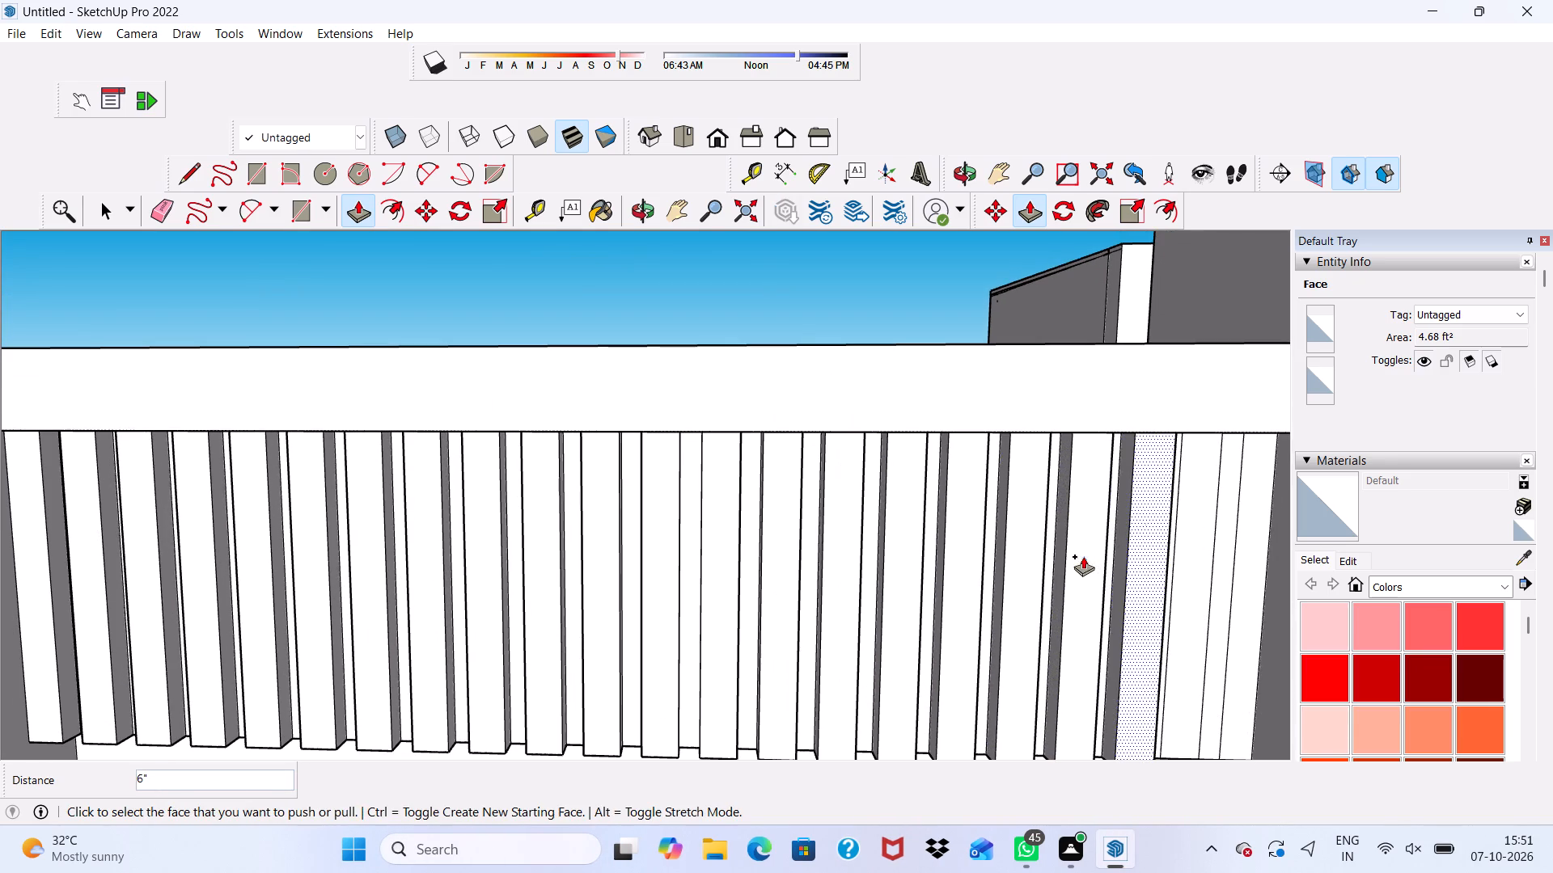
{"action": "left_click", "coordinate": [1193, 568]}
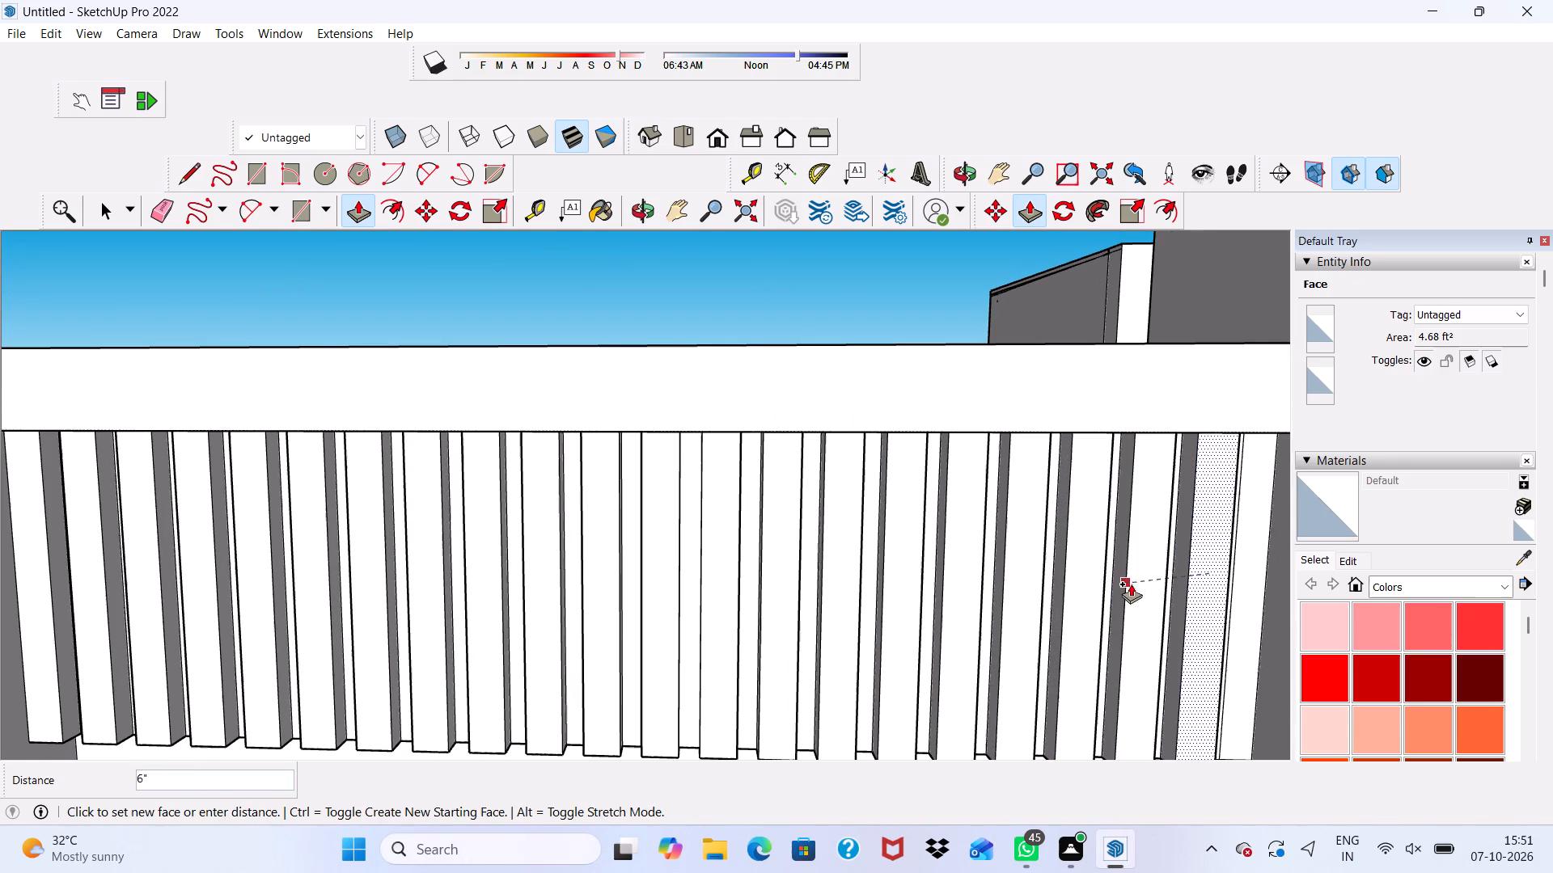
{"action": "left_click", "coordinate": [1131, 584]}
{"action": "left_click", "coordinate": [1256, 558]}
{"action": "left_click", "coordinate": [1208, 584]}
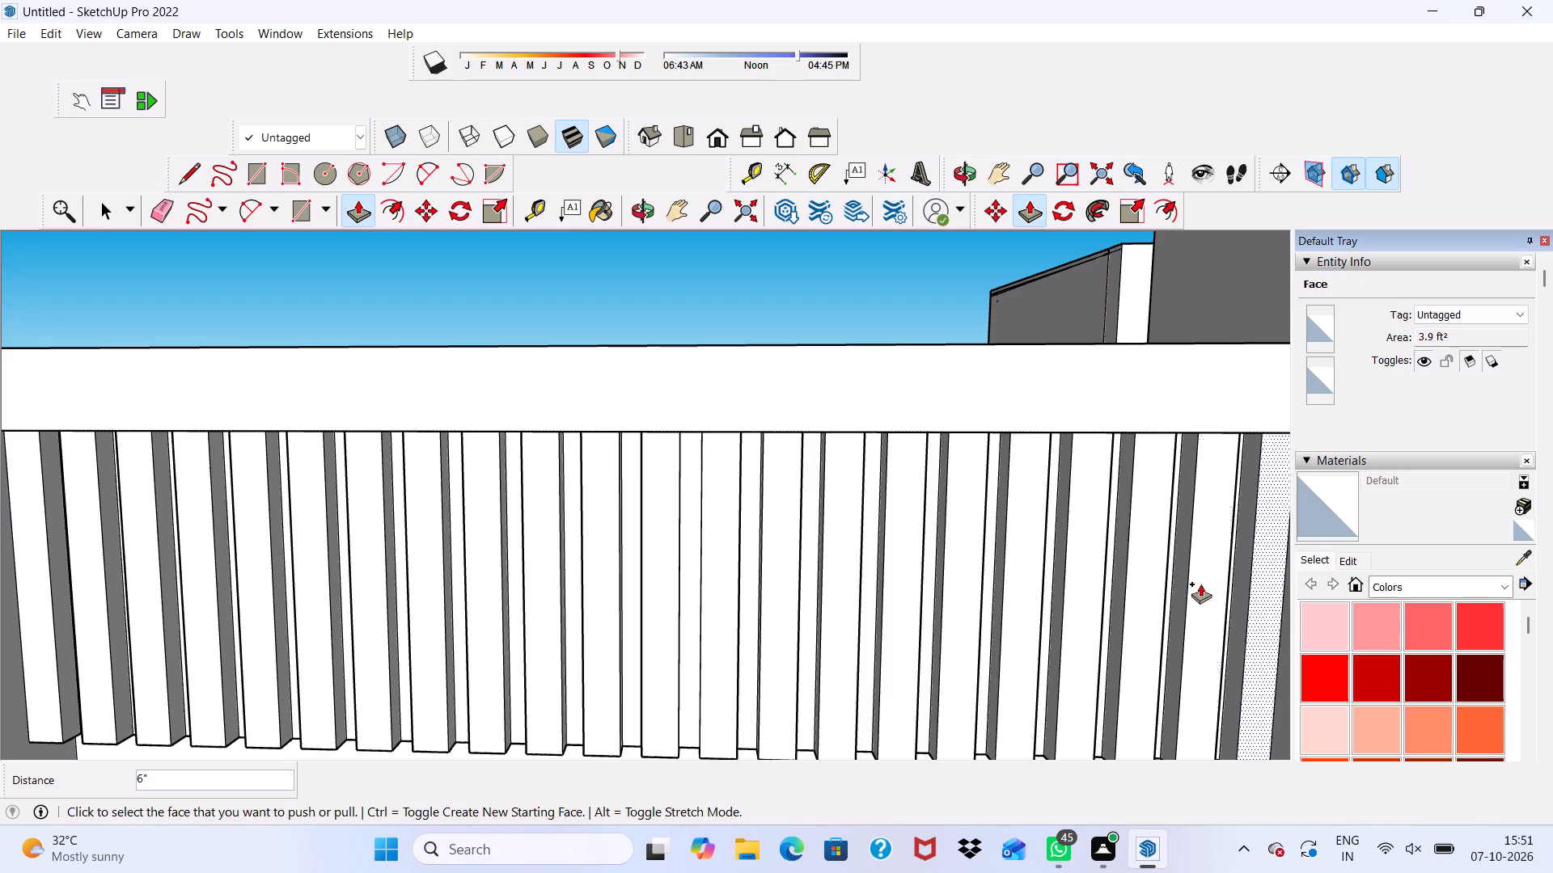
Examine the building's facades and roof from all sides for areas that still need detailing.
{"action": "scroll", "coordinate": [1022, 572], "scroll_direction": "down", "scroll_amount": 5}
{"action": "scroll", "coordinate": [935, 571], "scroll_direction": "down", "scroll_amount": 10}
{"action": "middle_click_drag", "start_coordinate": [827, 596], "coordinate": [810, 454]}
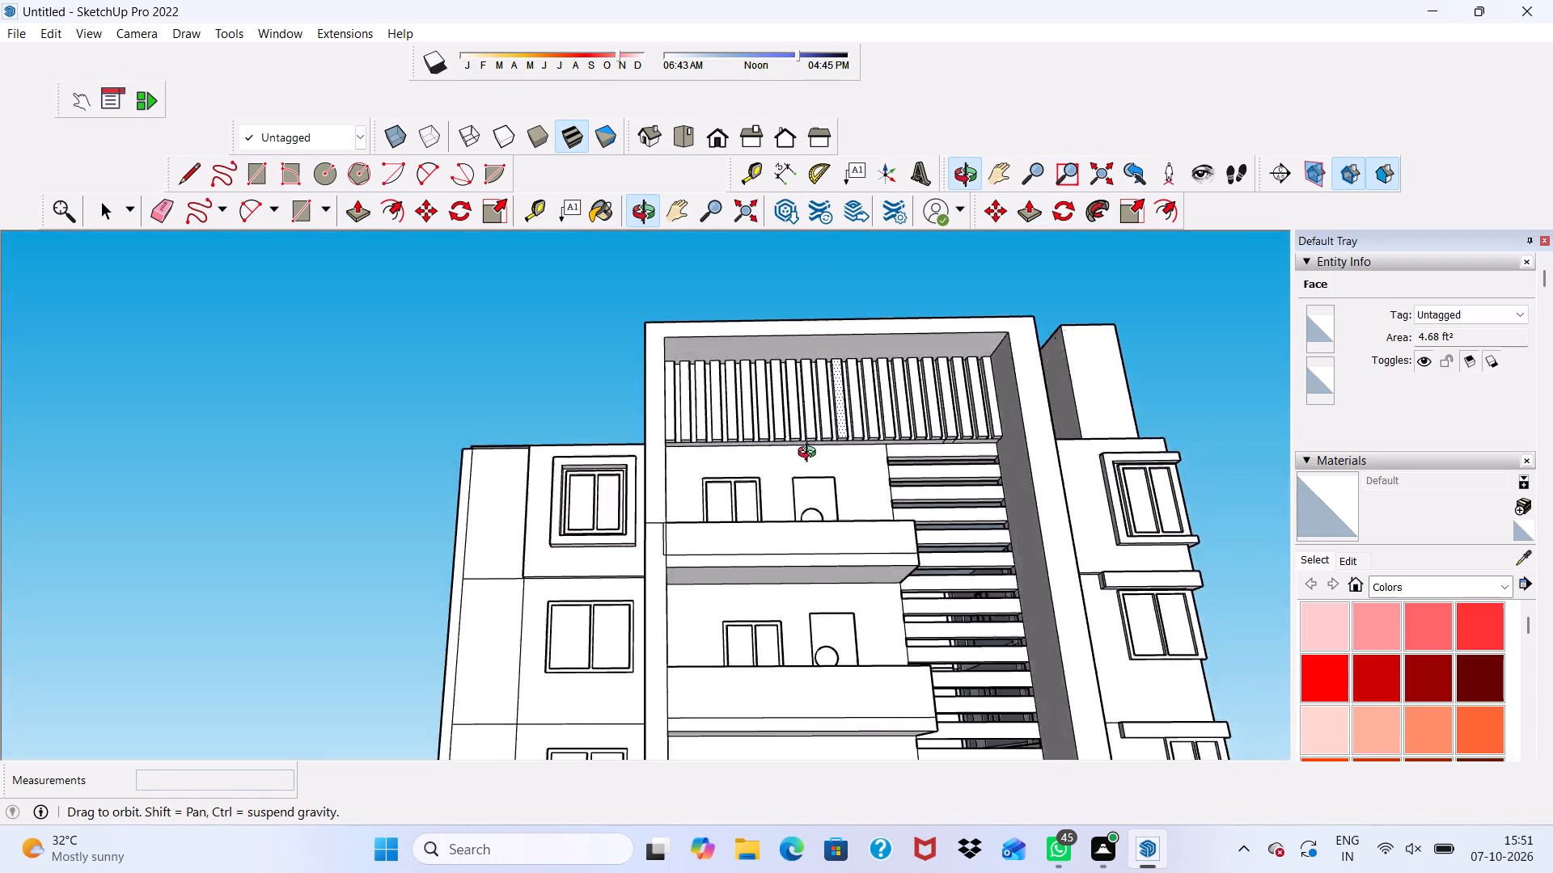
{"action": "middle_click_drag", "start_coordinate": [810, 454], "coordinate": [665, 552]}
{"action": "scroll", "coordinate": [654, 554], "scroll_direction": "down", "scroll_amount": 9}
{"action": "scroll", "coordinate": [691, 474], "scroll_direction": "down", "scroll_amount": 4}
{"action": "middle_click_drag", "start_coordinate": [700, 468], "coordinate": [524, 444]}
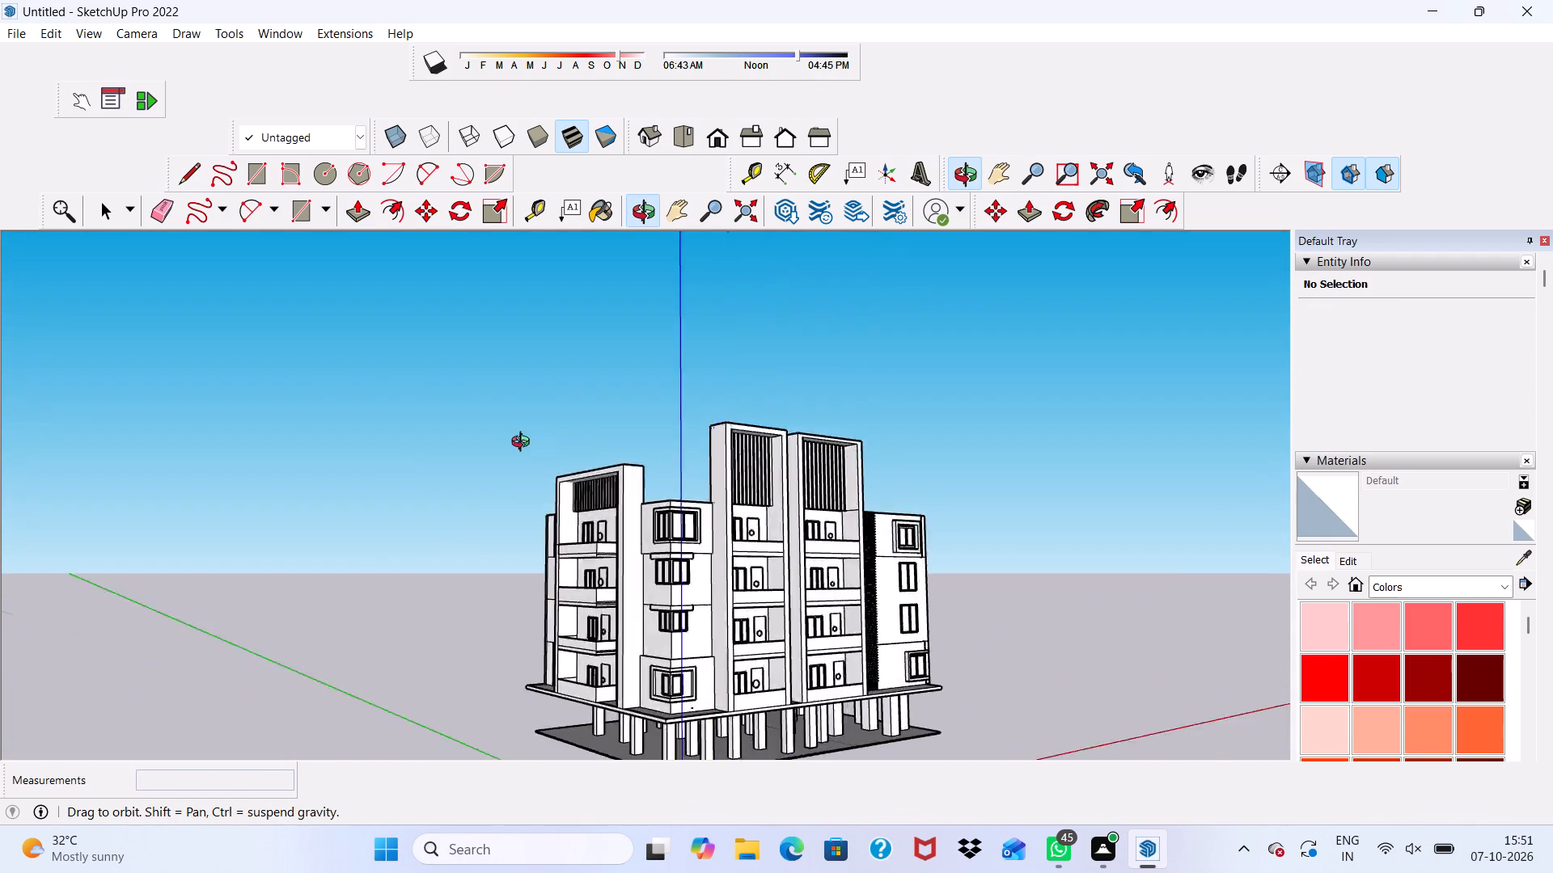
{"action": "middle_click_drag", "start_coordinate": [524, 444], "coordinate": [315, 500]}
{"action": "scroll", "coordinate": [986, 464], "scroll_direction": "up", "scroll_amount": 2}
{"action": "key", "text": "space"}
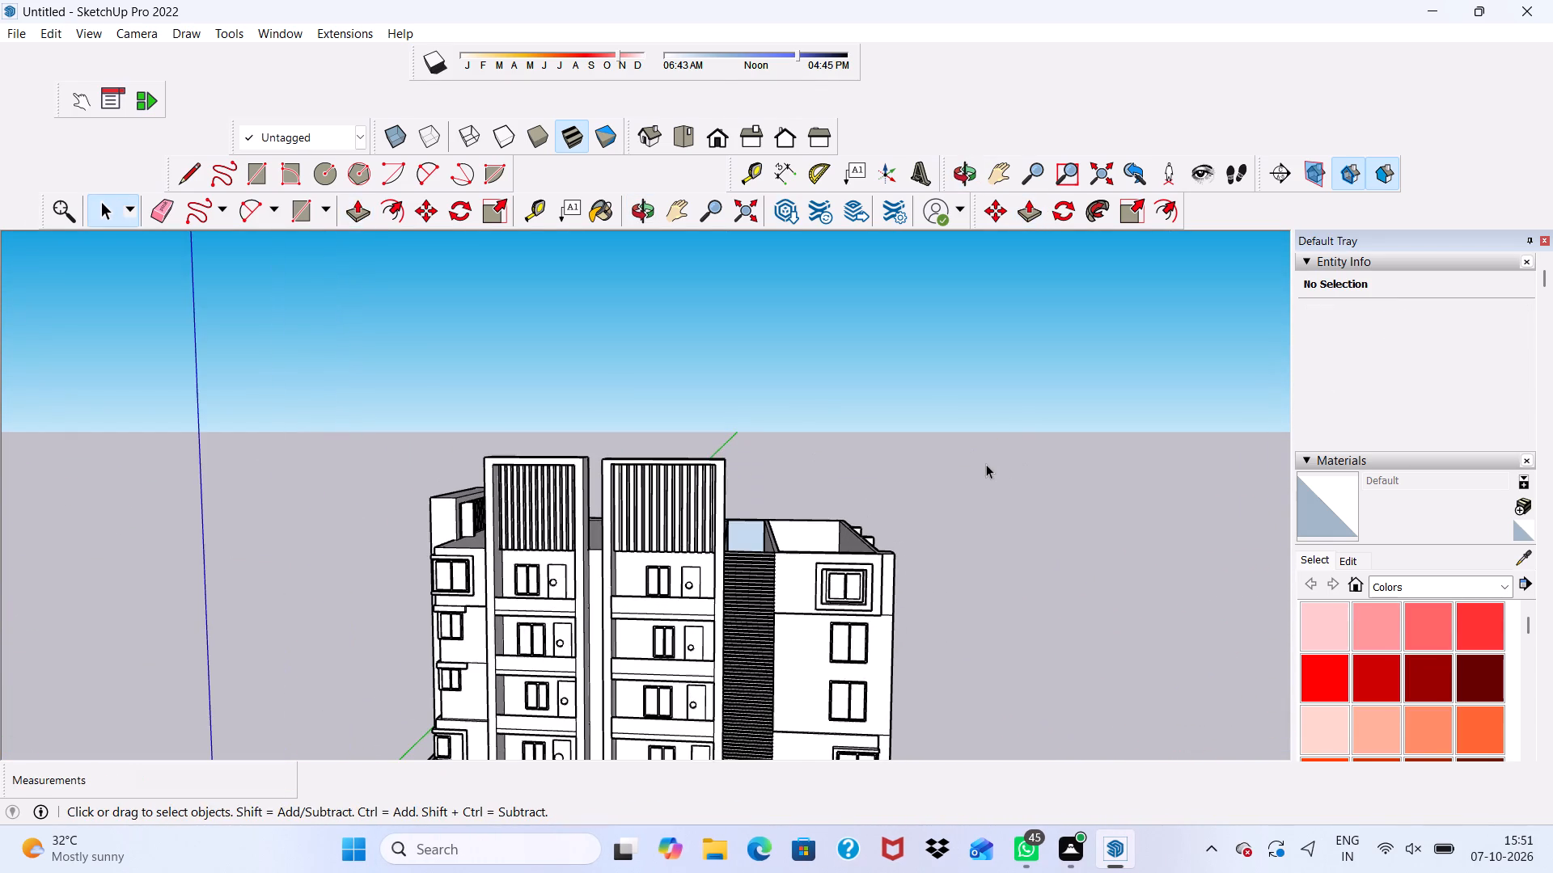
{"action": "middle_click_drag", "start_coordinate": [979, 536], "coordinate": [286, 519]}
{"action": "middle_click_drag", "start_coordinate": [303, 540], "coordinate": [433, 493]}
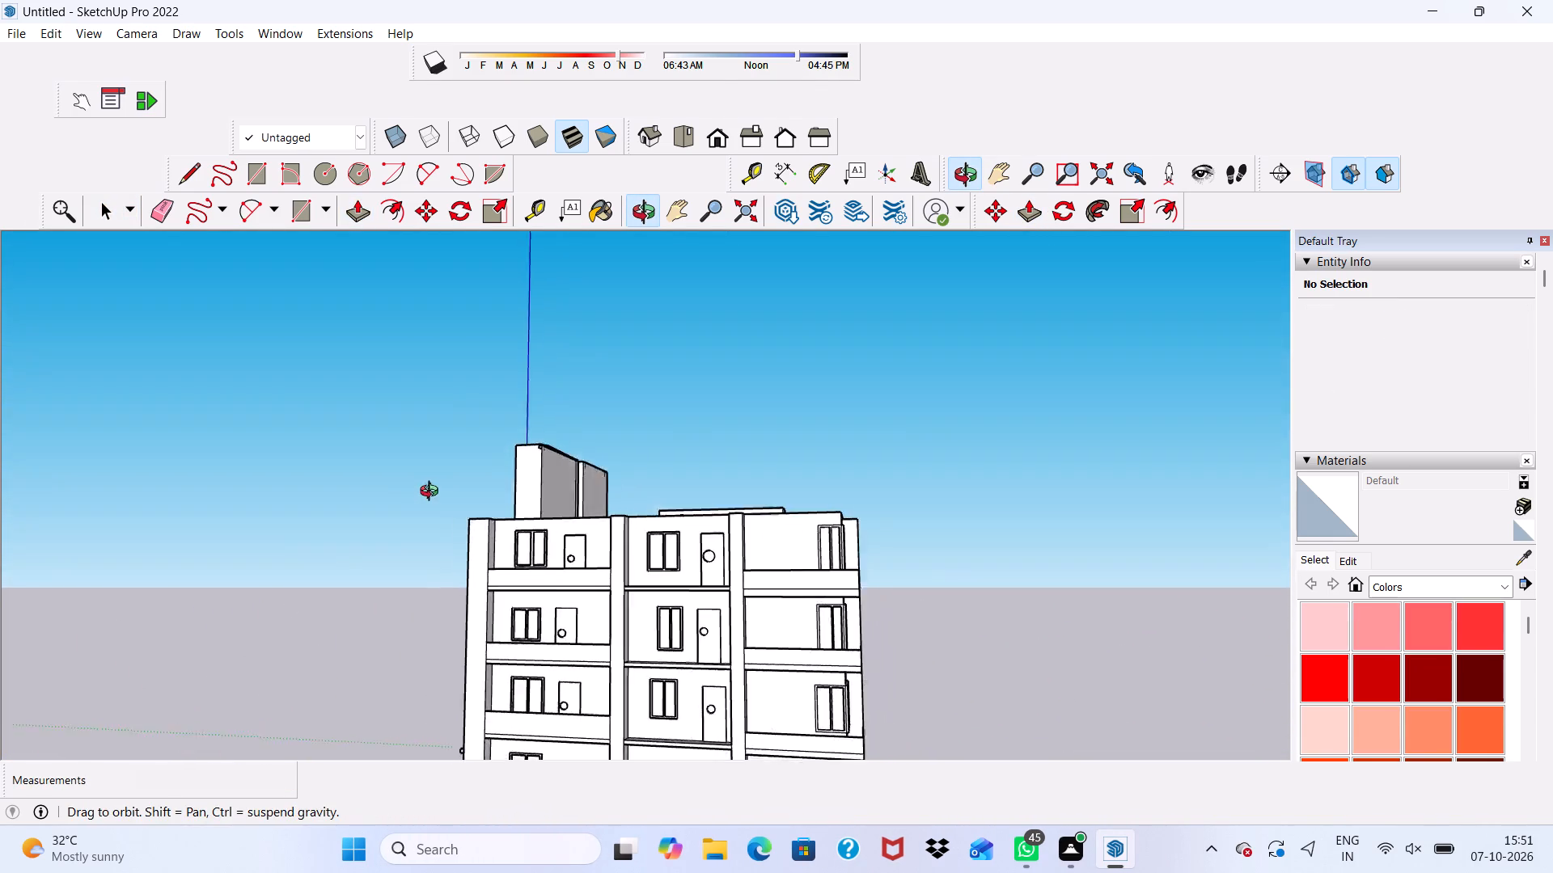
{"action": "middle_click_drag", "start_coordinate": [433, 493], "coordinate": [489, 514]}
{"action": "scroll", "coordinate": [589, 557], "scroll_direction": "up", "scroll_amount": 5}
{"action": "scroll", "coordinate": [748, 462], "scroll_direction": "down", "scroll_amount": 1}
{"action": "middle_click_drag", "start_coordinate": [755, 492], "coordinate": [658, 445]}
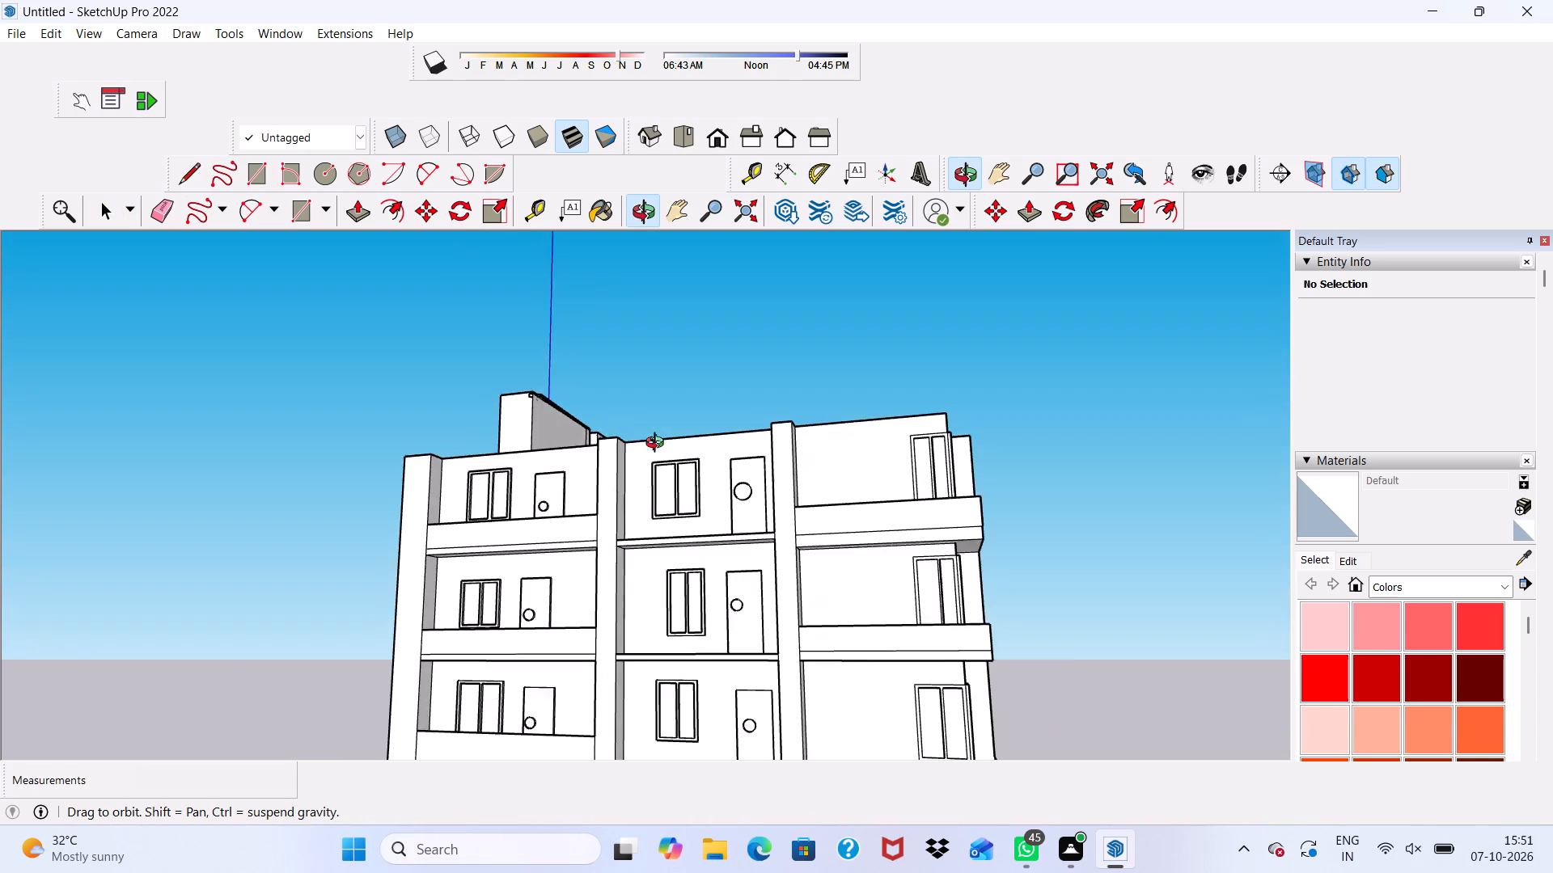
{"action": "middle_click_drag", "start_coordinate": [658, 445], "coordinate": [662, 433]}
{"action": "scroll", "coordinate": [828, 401], "scroll_direction": "up", "scroll_amount": 3}
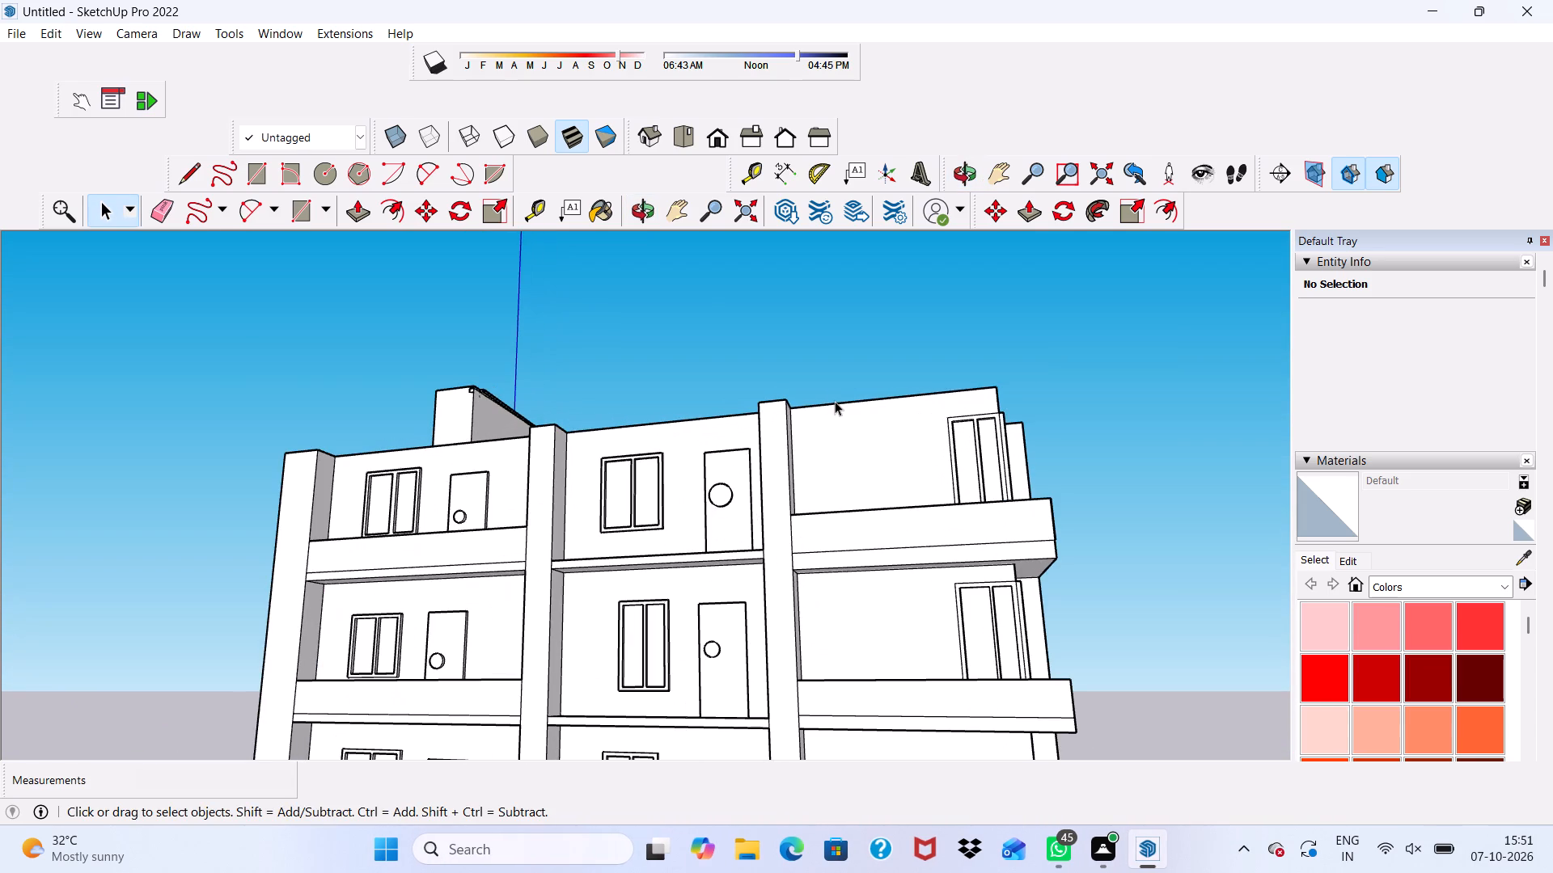
{"action": "scroll", "coordinate": [556, 377], "scroll_direction": "down", "scroll_amount": 4}
{"action": "middle_click_drag", "start_coordinate": [497, 358], "coordinate": [543, 592]}
{"action": "scroll", "coordinate": [468, 560], "scroll_direction": "up", "scroll_amount": 1}
{"action": "scroll", "coordinate": [470, 542], "scroll_direction": "down", "scroll_amount": 3}
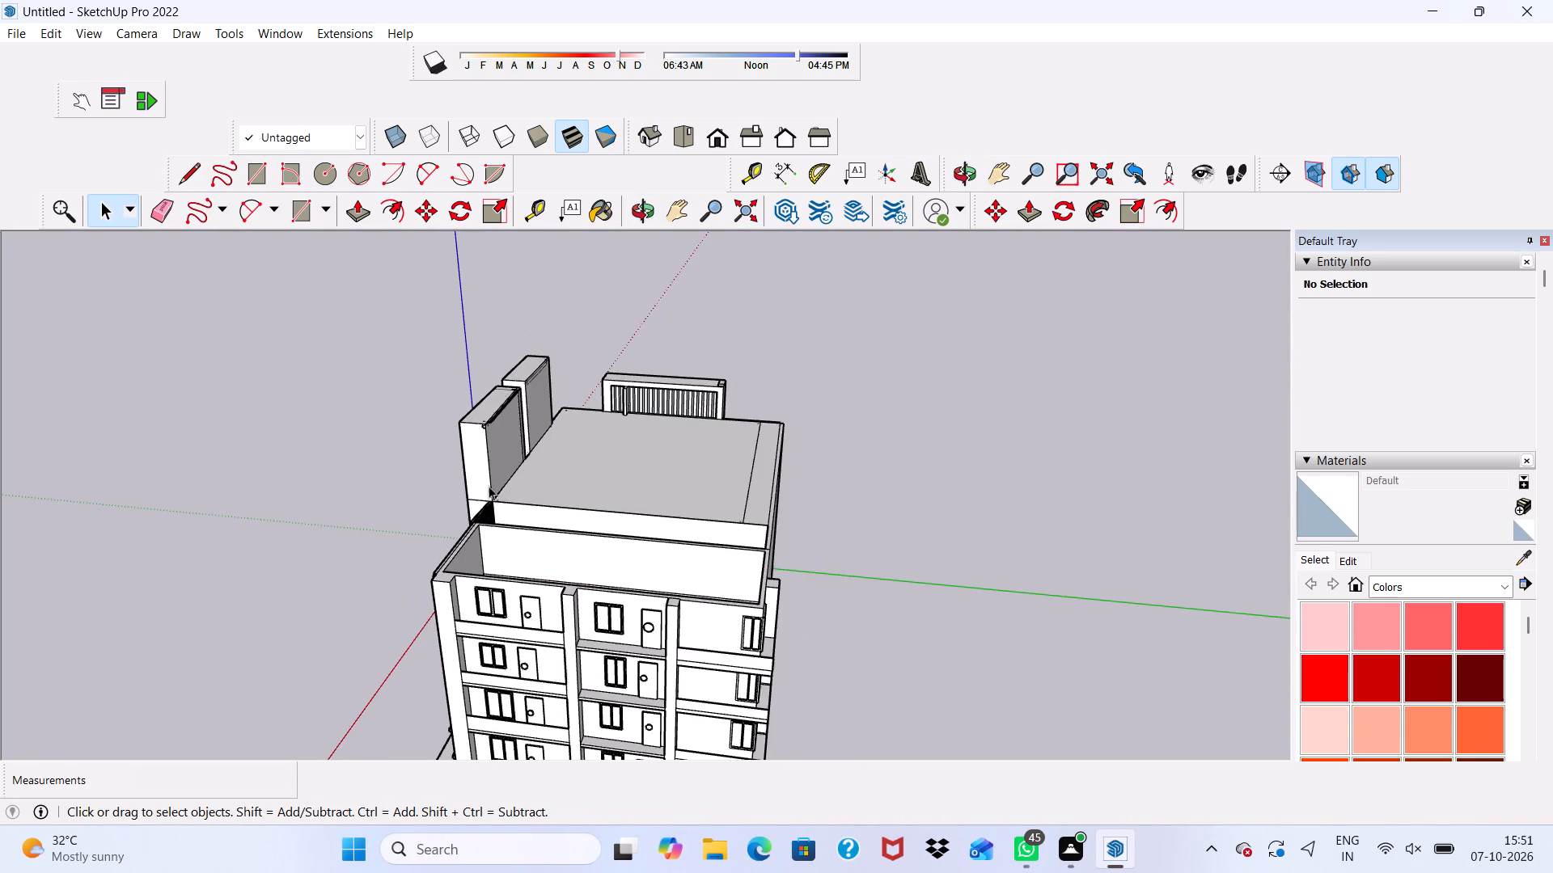
Draw a rectangle about 51' by 24' 9" over the open-topped roof section and adjoining louvred gap to close them.
{"action": "middle_click_drag", "start_coordinate": [443, 557], "coordinate": [501, 622]}
{"action": "scroll", "coordinate": [501, 622], "scroll_direction": "up", "scroll_amount": 5}
{"action": "scroll", "coordinate": [526, 523], "scroll_direction": "up", "scroll_amount": 4}
{"action": "scroll", "coordinate": [529, 427], "scroll_direction": "down", "scroll_amount": 5}
{"action": "middle_click_drag", "start_coordinate": [537, 541], "coordinate": [0, 584]}
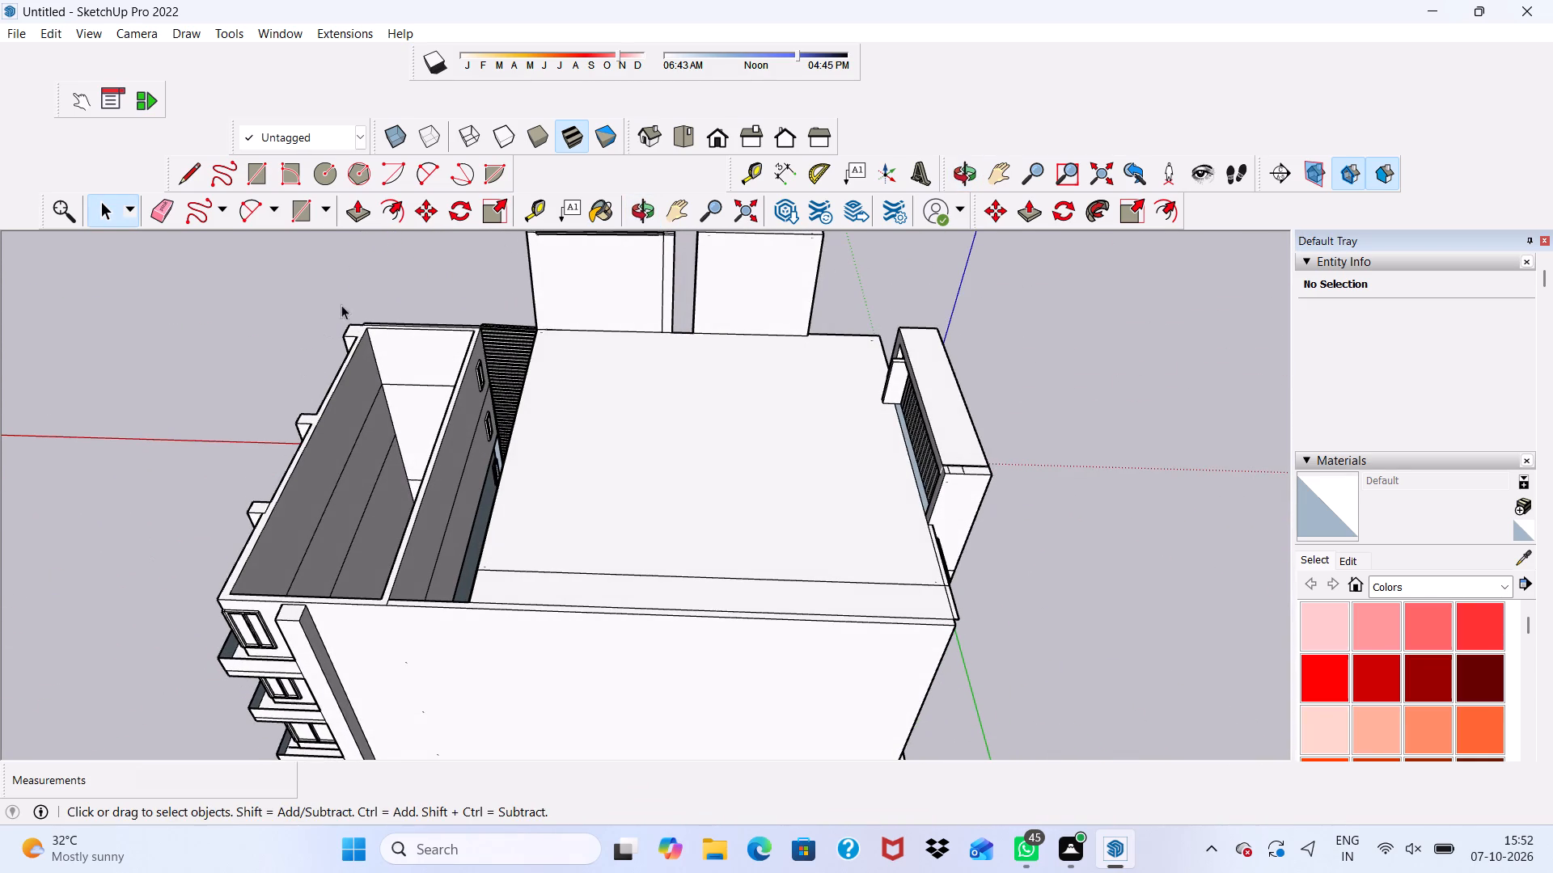
{"action": "left_click", "coordinate": [260, 167]}
{"action": "scroll", "coordinate": [360, 383], "scroll_direction": "up", "scroll_amount": 11}
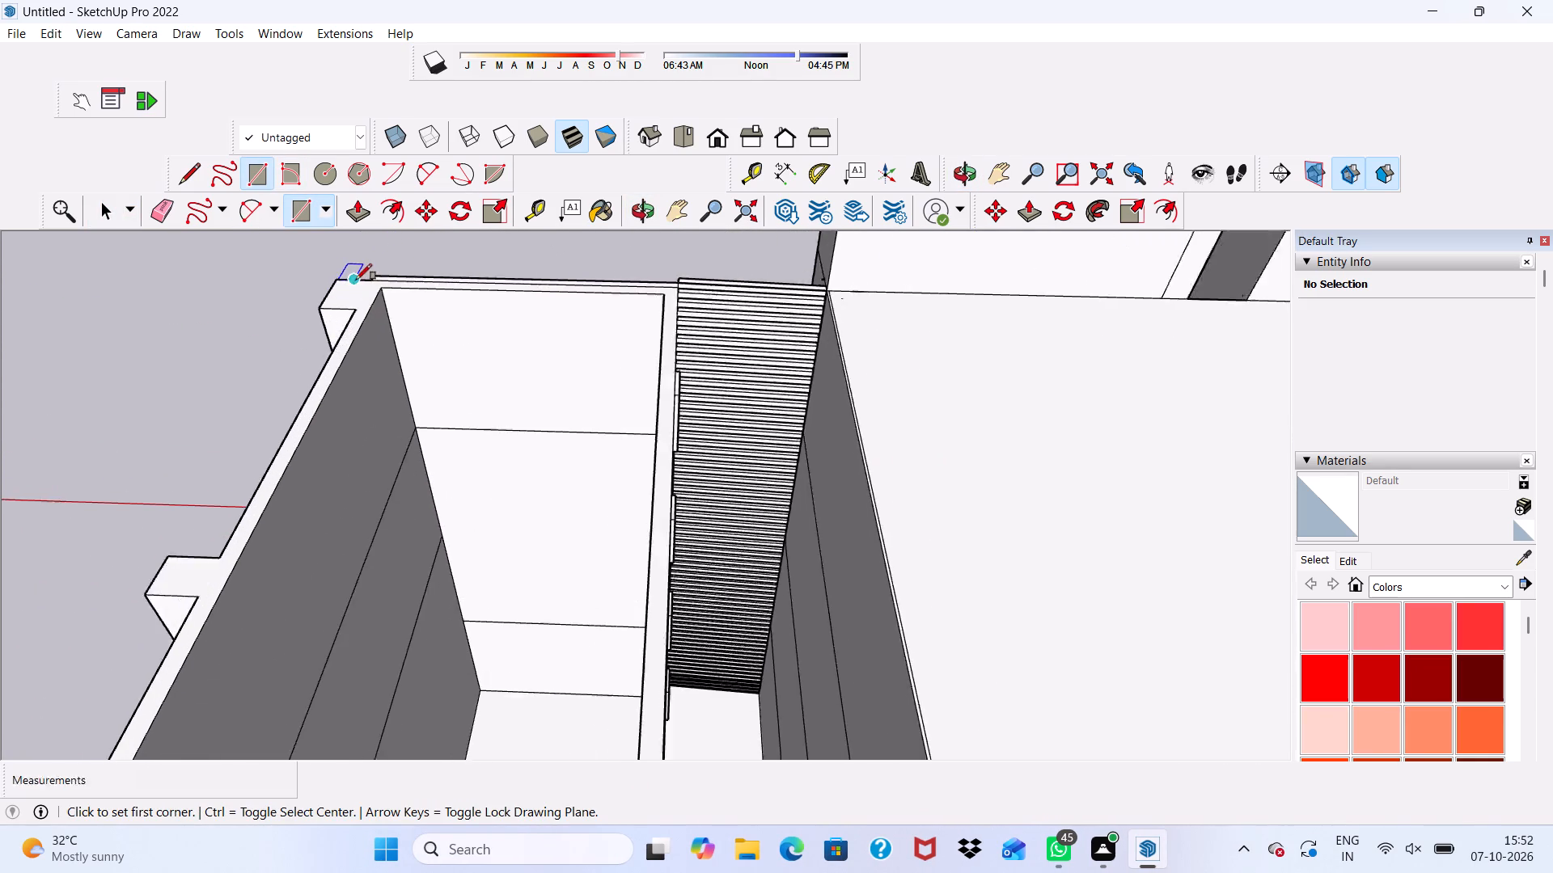
{"action": "scroll", "coordinate": [356, 280], "scroll_direction": "up", "scroll_amount": 6}
{"action": "left_click", "coordinate": [383, 281]}
{"action": "scroll", "coordinate": [378, 319], "scroll_direction": "down", "scroll_amount": 10}
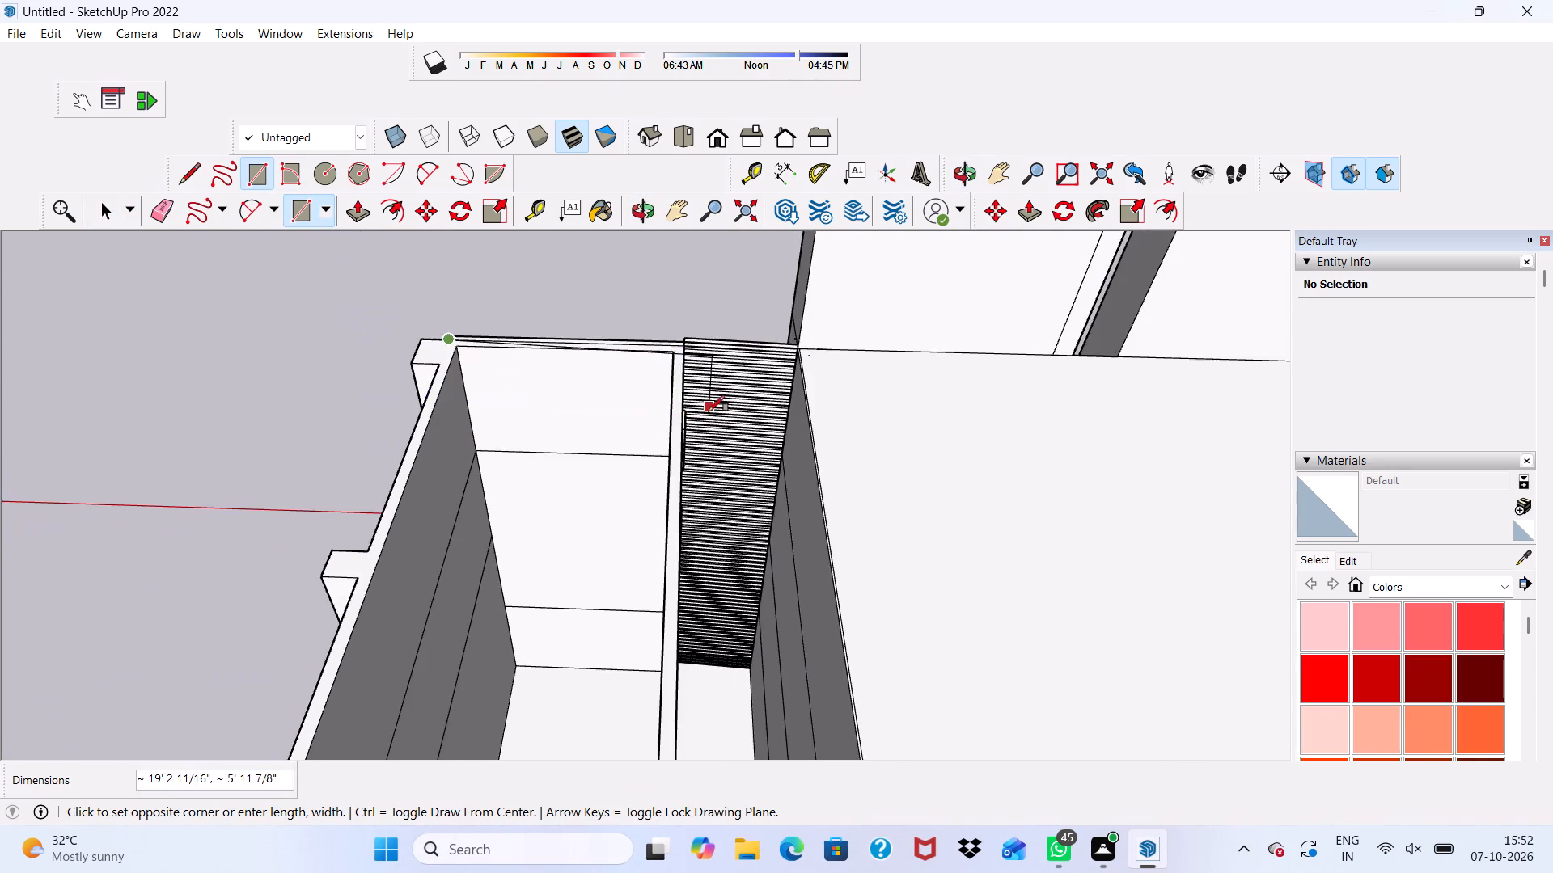
{"action": "scroll", "coordinate": [709, 411], "scroll_direction": "down", "scroll_amount": 3}
{"action": "scroll", "coordinate": [801, 630], "scroll_direction": "down", "scroll_amount": 4}
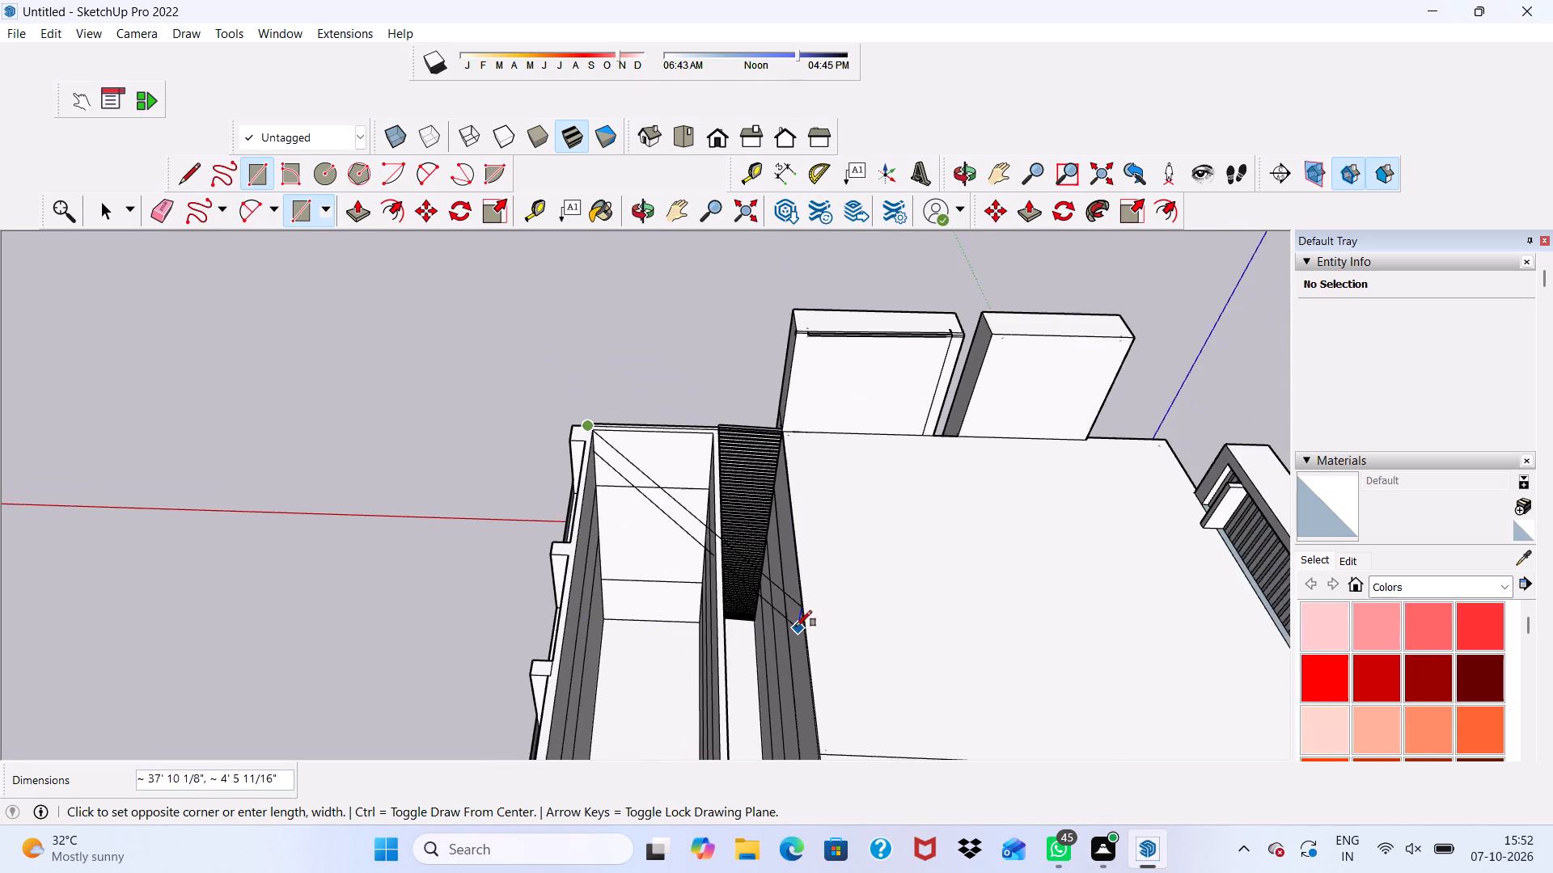
{"action": "scroll", "coordinate": [796, 626], "scroll_direction": "down", "scroll_amount": 7}
{"action": "scroll", "coordinate": [793, 736], "scroll_direction": "up", "scroll_amount": 5}
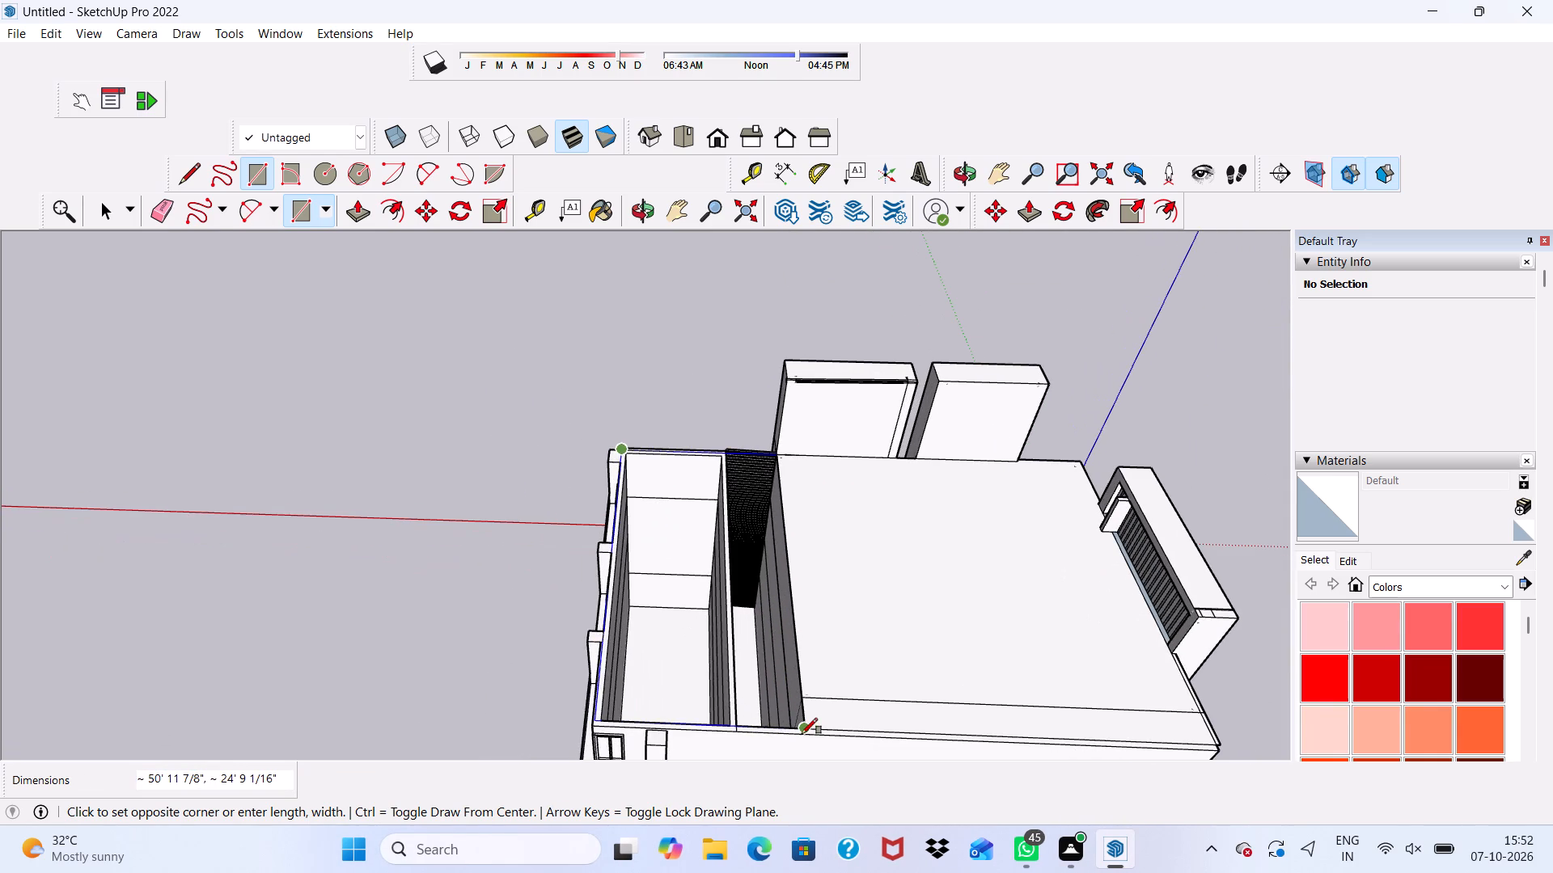
{"action": "left_click", "coordinate": [802, 734]}
Erase the leftover dividing edges across the roof so the new cover merges with the existing roof surface.
{"action": "scroll", "coordinate": [783, 493], "scroll_direction": "down", "scroll_amount": 1}
{"action": "middle_click_drag", "start_coordinate": [788, 507], "coordinate": [413, 352]}
{"action": "scroll", "coordinate": [452, 515], "scroll_direction": "up", "scroll_amount": 10}
{"action": "scroll", "coordinate": [389, 459], "scroll_direction": "up", "scroll_amount": 5}
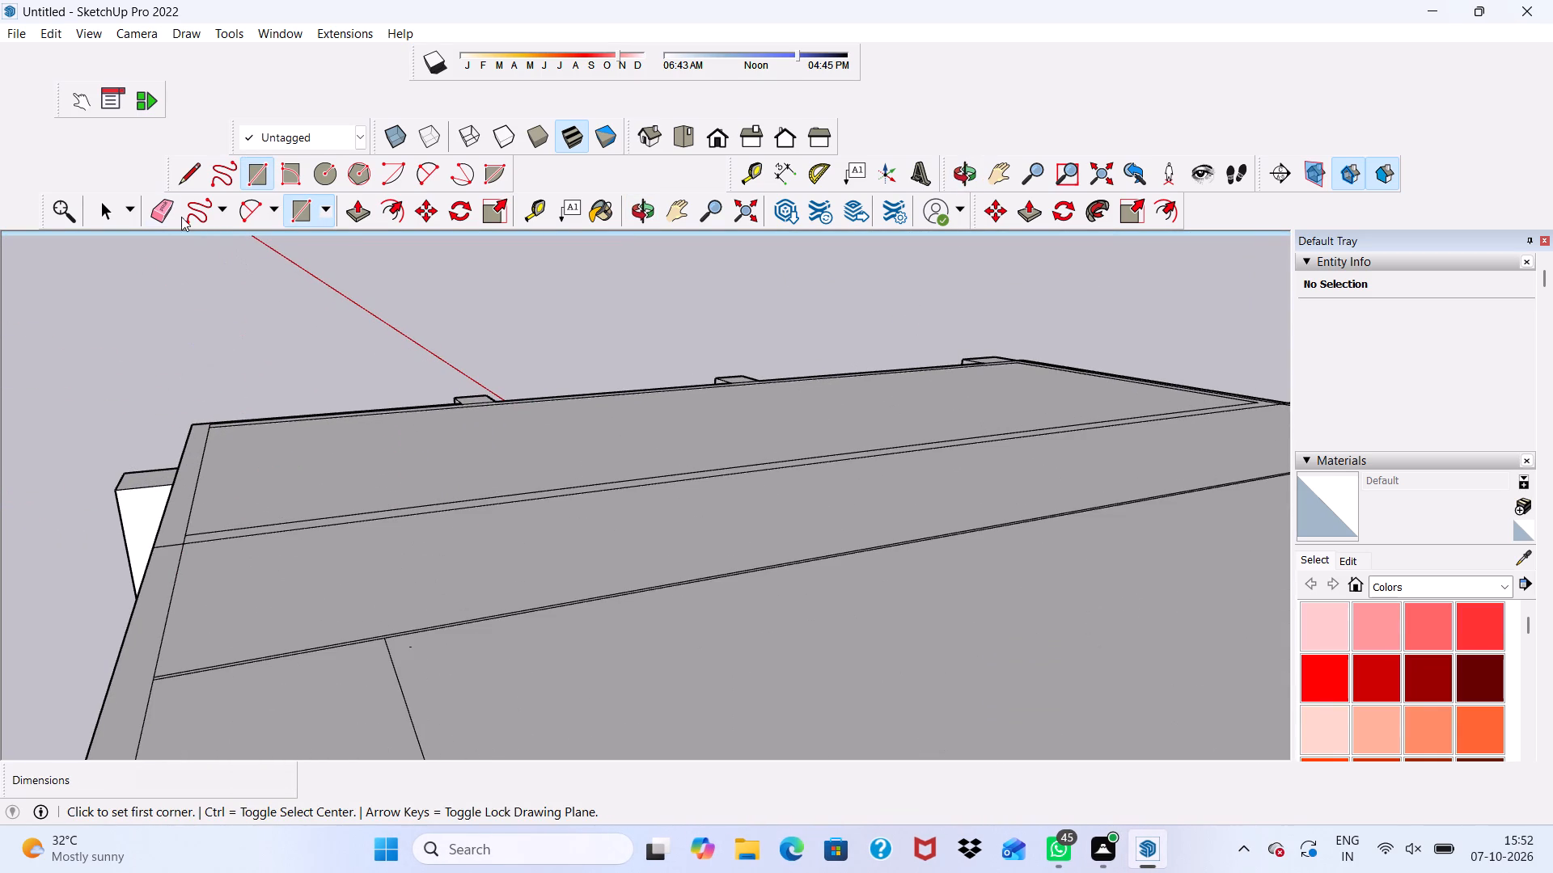
{"action": "left_click", "coordinate": [166, 211]}
{"action": "left_click_drag", "start_coordinate": [433, 477], "coordinate": [450, 610]}
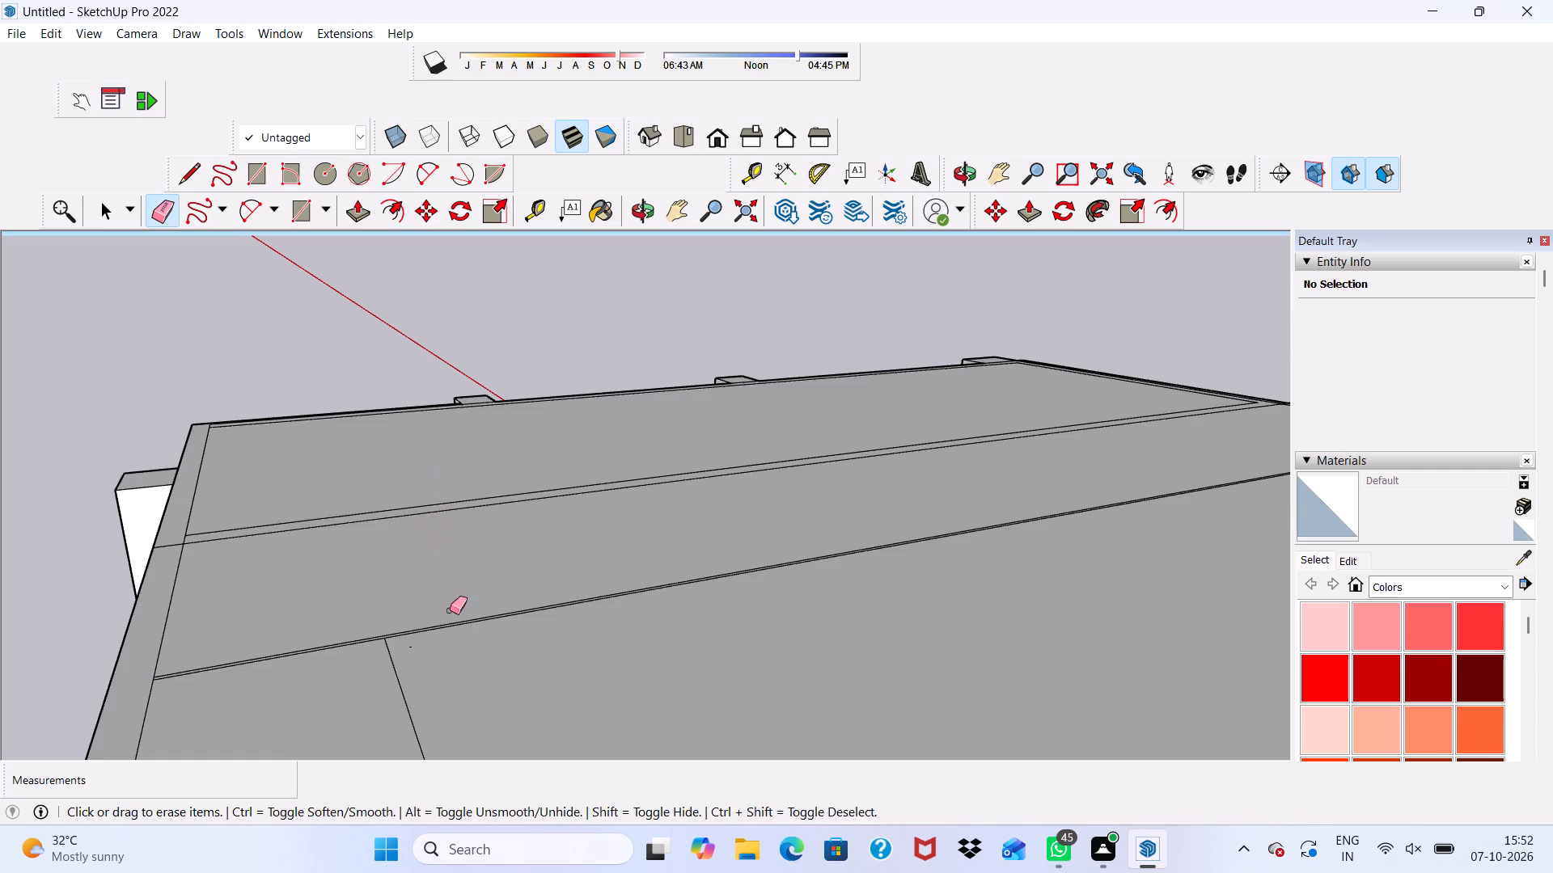
{"action": "left_click_drag", "start_coordinate": [450, 610], "coordinate": [460, 638]}
{"action": "left_click_drag", "start_coordinate": [265, 489], "coordinate": [344, 727]}
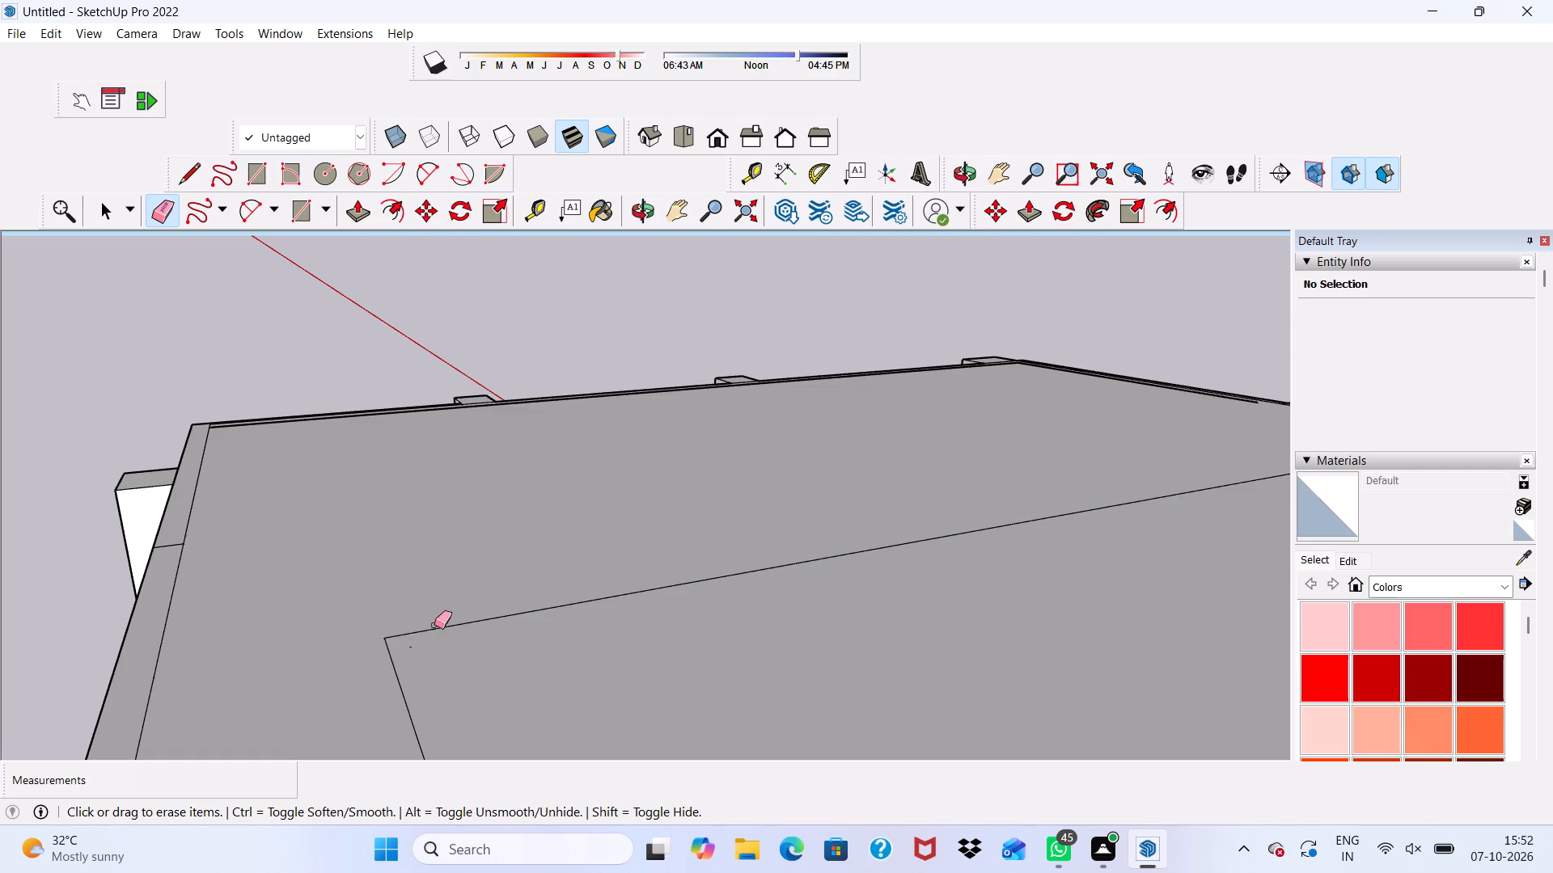
{"action": "left_click_drag", "start_coordinate": [434, 621], "coordinate": [387, 740]}
{"action": "left_click_drag", "start_coordinate": [437, 719], "coordinate": [455, 710]}
Examine the closed roof and the finned facades from several sides.
{"action": "scroll", "coordinate": [456, 618], "scroll_direction": "down", "scroll_amount": 19}
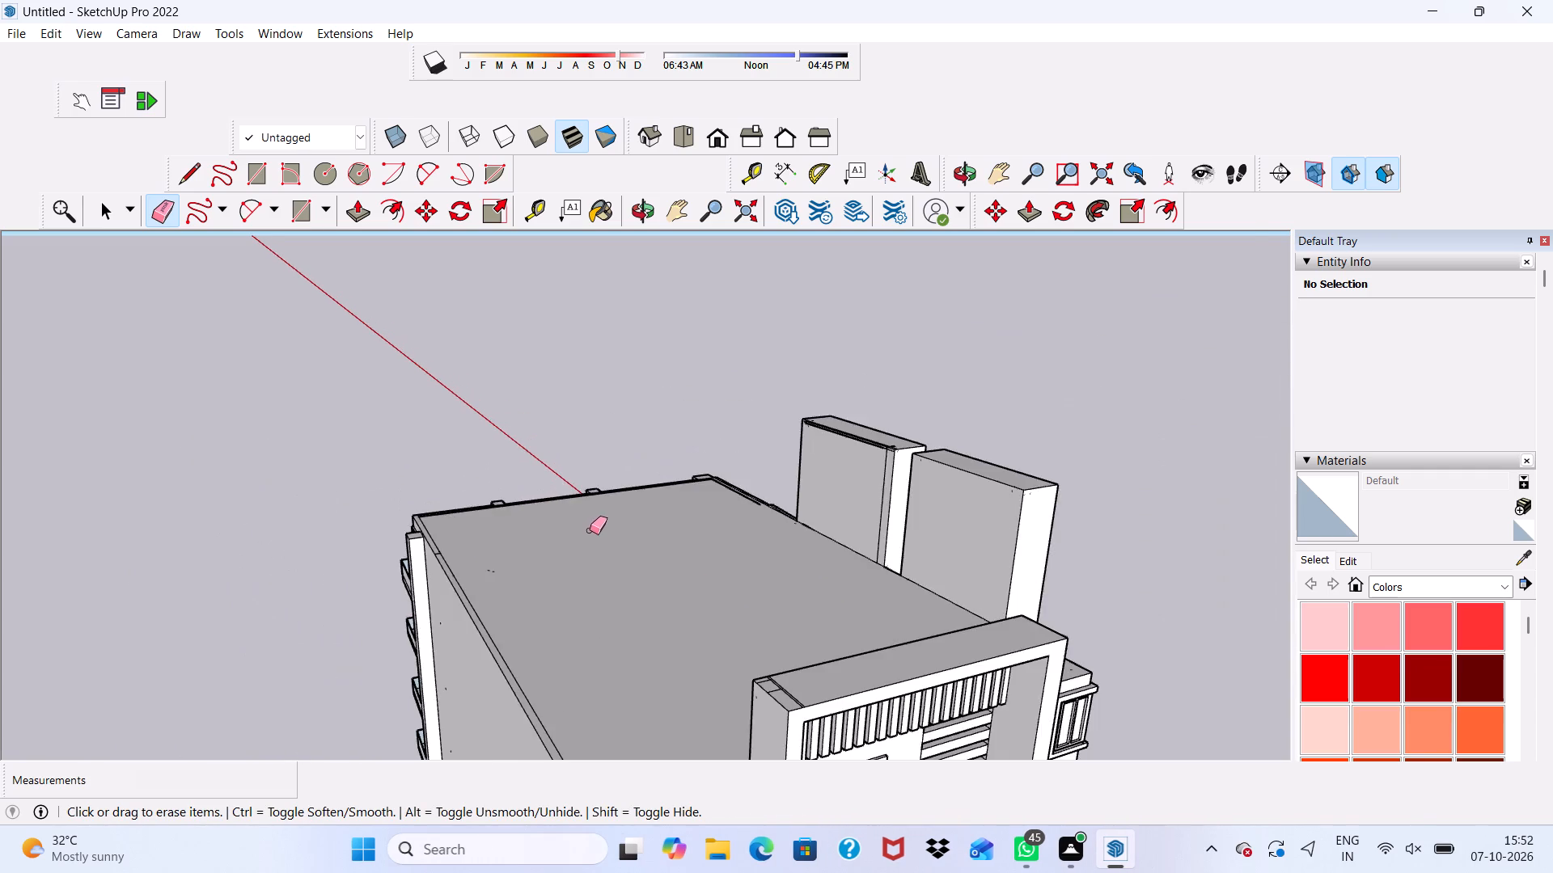
{"action": "scroll", "coordinate": [590, 530], "scroll_direction": "down", "scroll_amount": 2}
{"action": "middle_click_drag", "start_coordinate": [707, 589], "coordinate": [0, 551]}
{"action": "scroll", "coordinate": [462, 701], "scroll_direction": "up", "scroll_amount": 6}
{"action": "scroll", "coordinate": [473, 639], "scroll_direction": "down", "scroll_amount": 2}
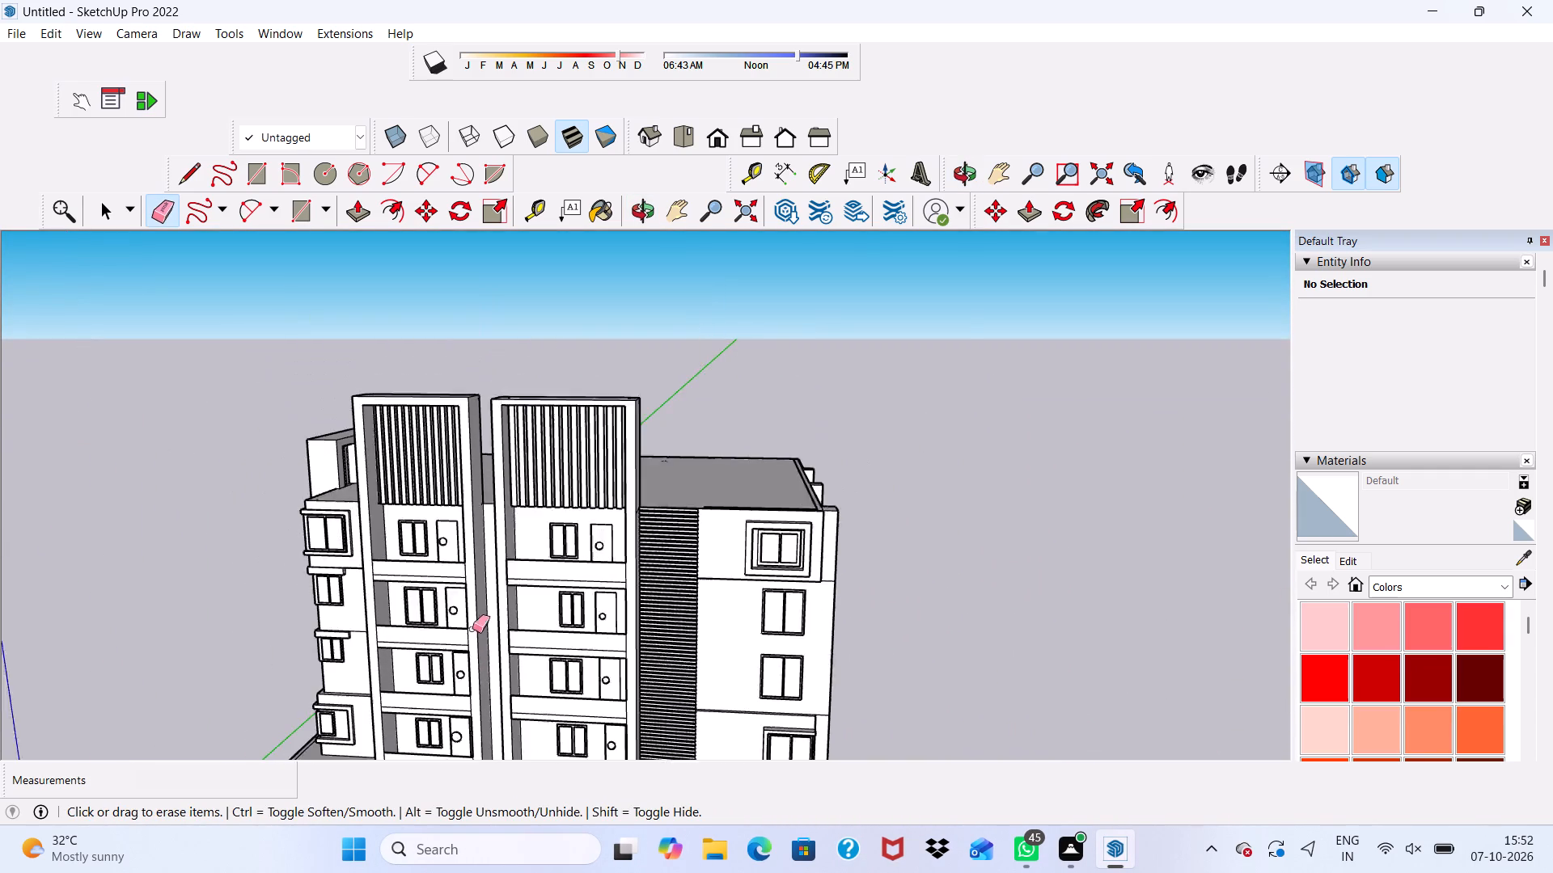
{"action": "scroll", "coordinate": [472, 629], "scroll_direction": "down", "scroll_amount": 4}
{"action": "middle_click_drag", "start_coordinate": [421, 570], "coordinate": [722, 555]}
{"action": "key", "text": "space"}
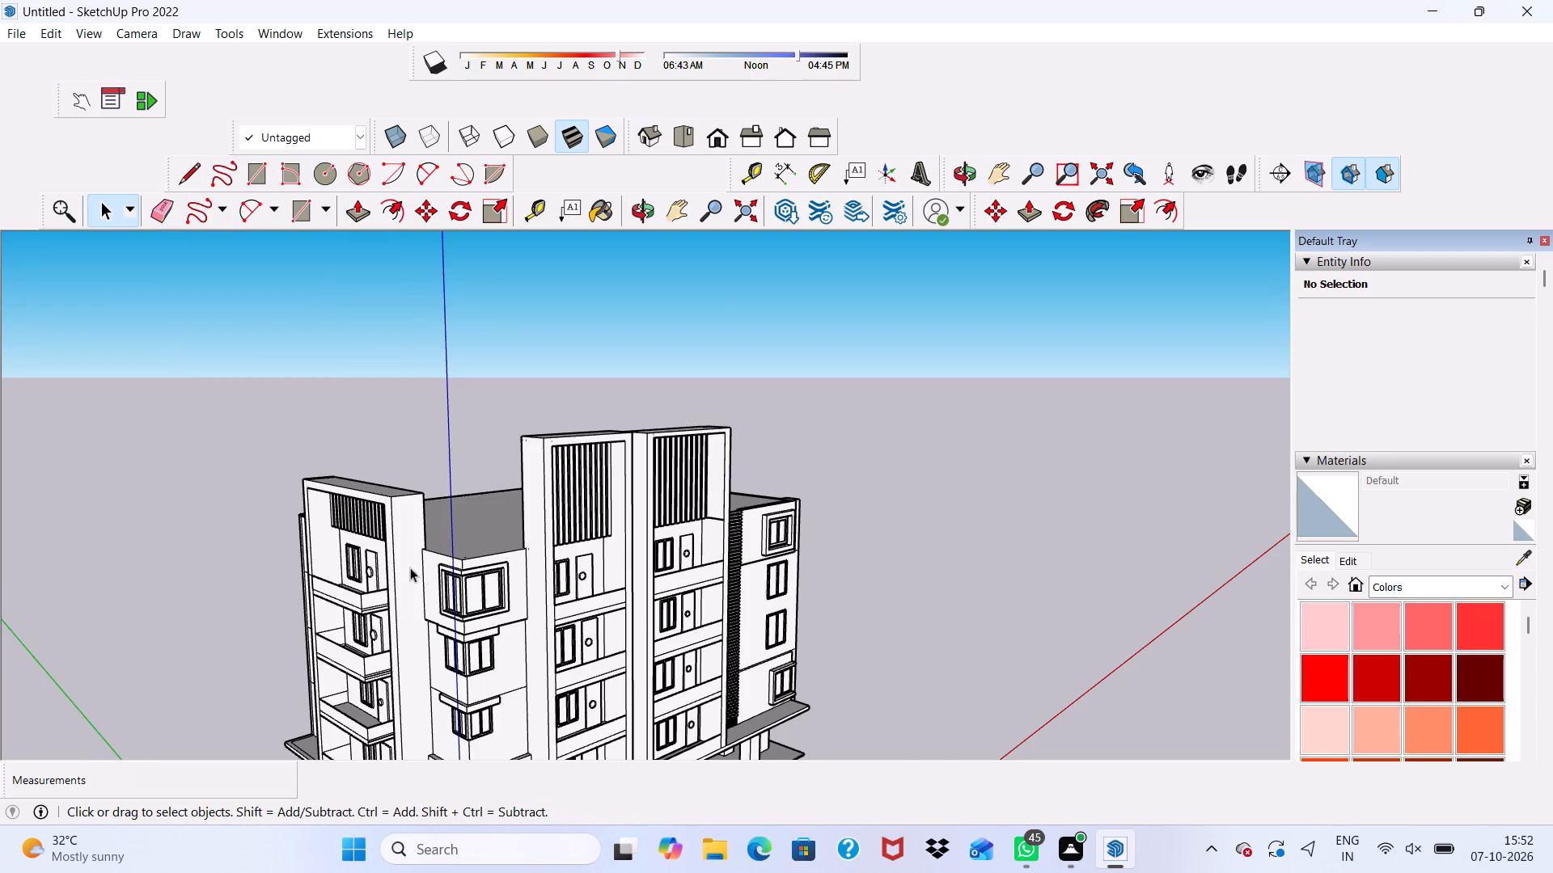
{"action": "scroll", "coordinate": [400, 550], "scroll_direction": "up", "scroll_amount": 5}
{"action": "scroll", "coordinate": [400, 549], "scroll_direction": "down", "scroll_amount": 6}
{"action": "middle_click_drag", "start_coordinate": [400, 545], "coordinate": [82, 512]}
{"action": "scroll", "coordinate": [144, 544], "scroll_direction": "up", "scroll_amount": 1}
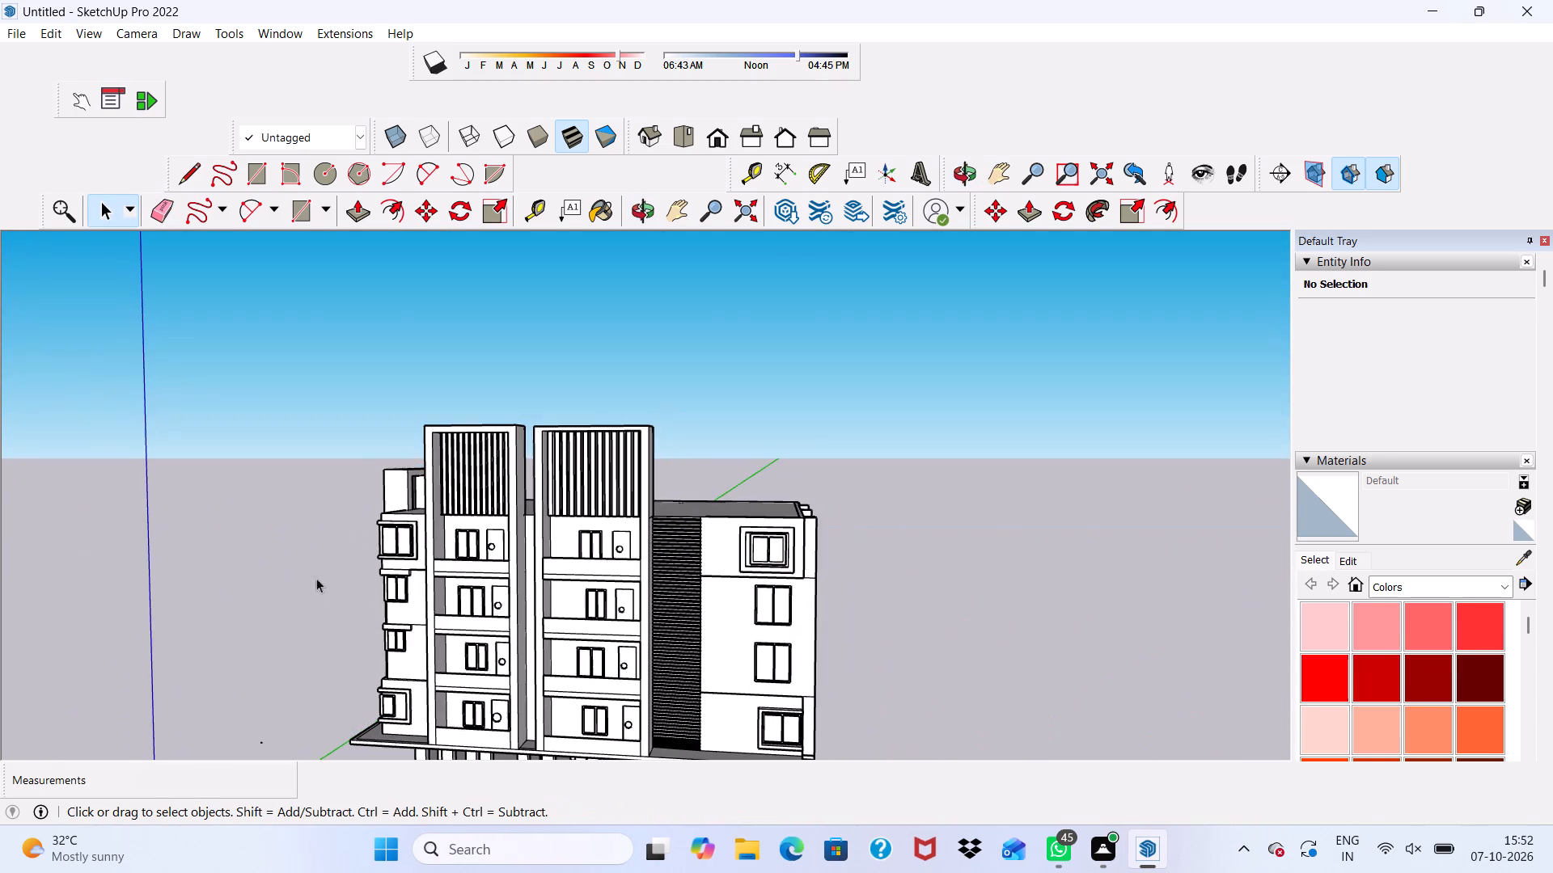
Examine the building from the louvred facade round to the balcony facade for columns that still need detailing.
{"action": "scroll", "coordinate": [695, 508], "scroll_direction": "up", "scroll_amount": 3}
{"action": "scroll", "coordinate": [846, 543], "scroll_direction": "down", "scroll_amount": 1}
{"action": "middle_click_drag", "start_coordinate": [848, 545], "coordinate": [470, 550]}
{"action": "scroll", "coordinate": [437, 545], "scroll_direction": "up", "scroll_amount": 1}
{"action": "scroll", "coordinate": [444, 542], "scroll_direction": "down", "scroll_amount": 2}
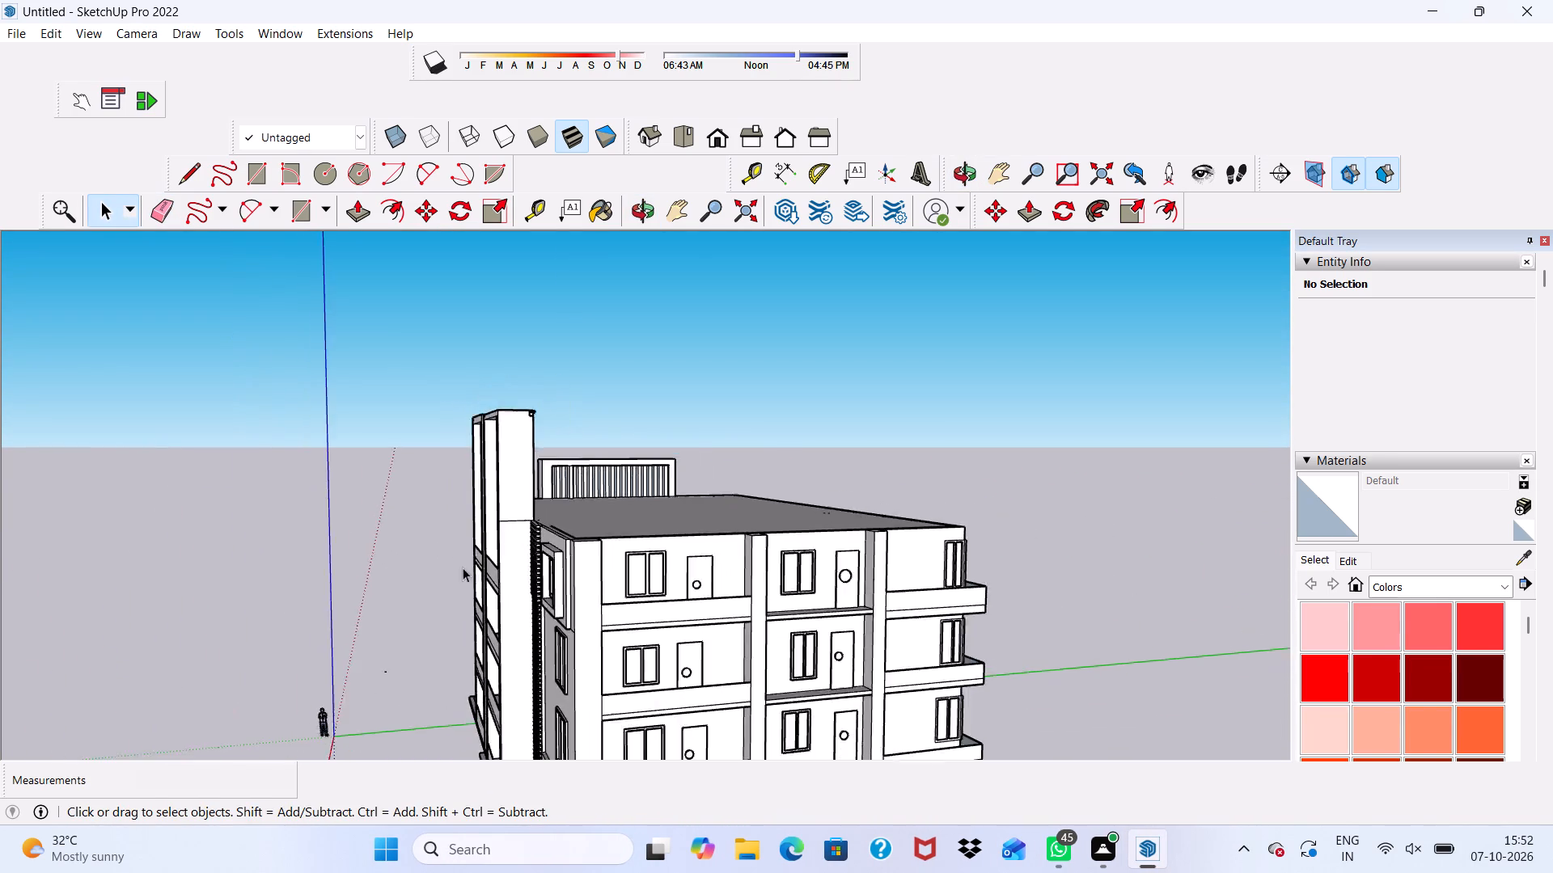
{"action": "scroll", "coordinate": [463, 567], "scroll_direction": "down", "scroll_amount": 3}
{"action": "scroll", "coordinate": [631, 597], "scroll_direction": "up", "scroll_amount": 9}
{"action": "scroll", "coordinate": [648, 517], "scroll_direction": "down", "scroll_amount": 9}
{"action": "middle_click_drag", "start_coordinate": [624, 592], "coordinate": [529, 537]}
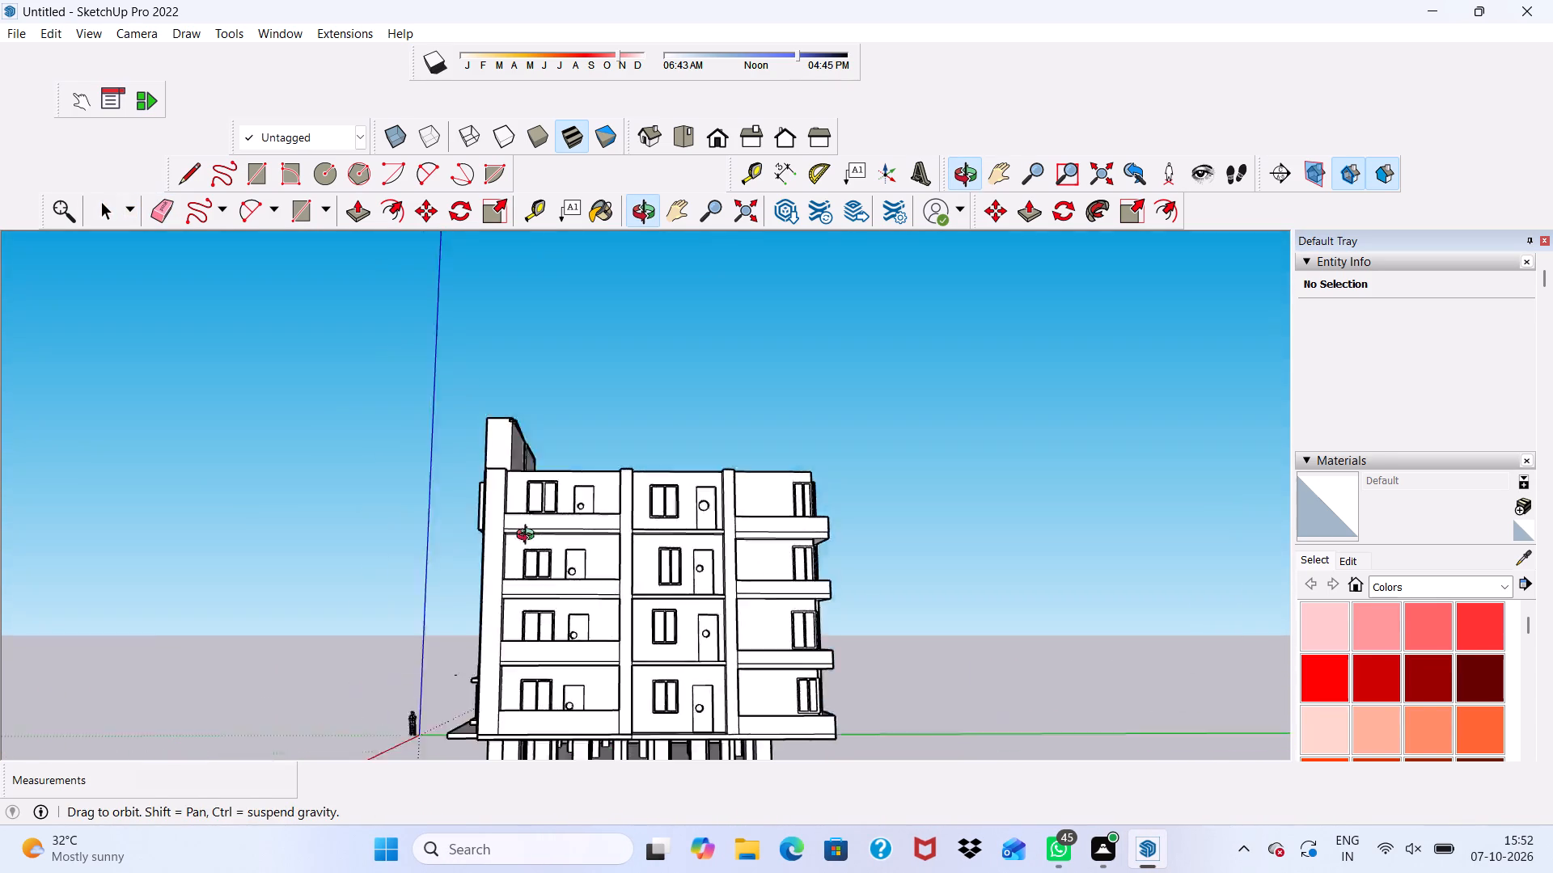
{"action": "middle_click_drag", "start_coordinate": [529, 537], "coordinate": [540, 639]}
Push/Pull the top of the balcony facade's end column, nearest the tall rooftop walls, 5' up above the roof.
{"action": "scroll", "coordinate": [510, 552], "scroll_direction": "up", "scroll_amount": 9}
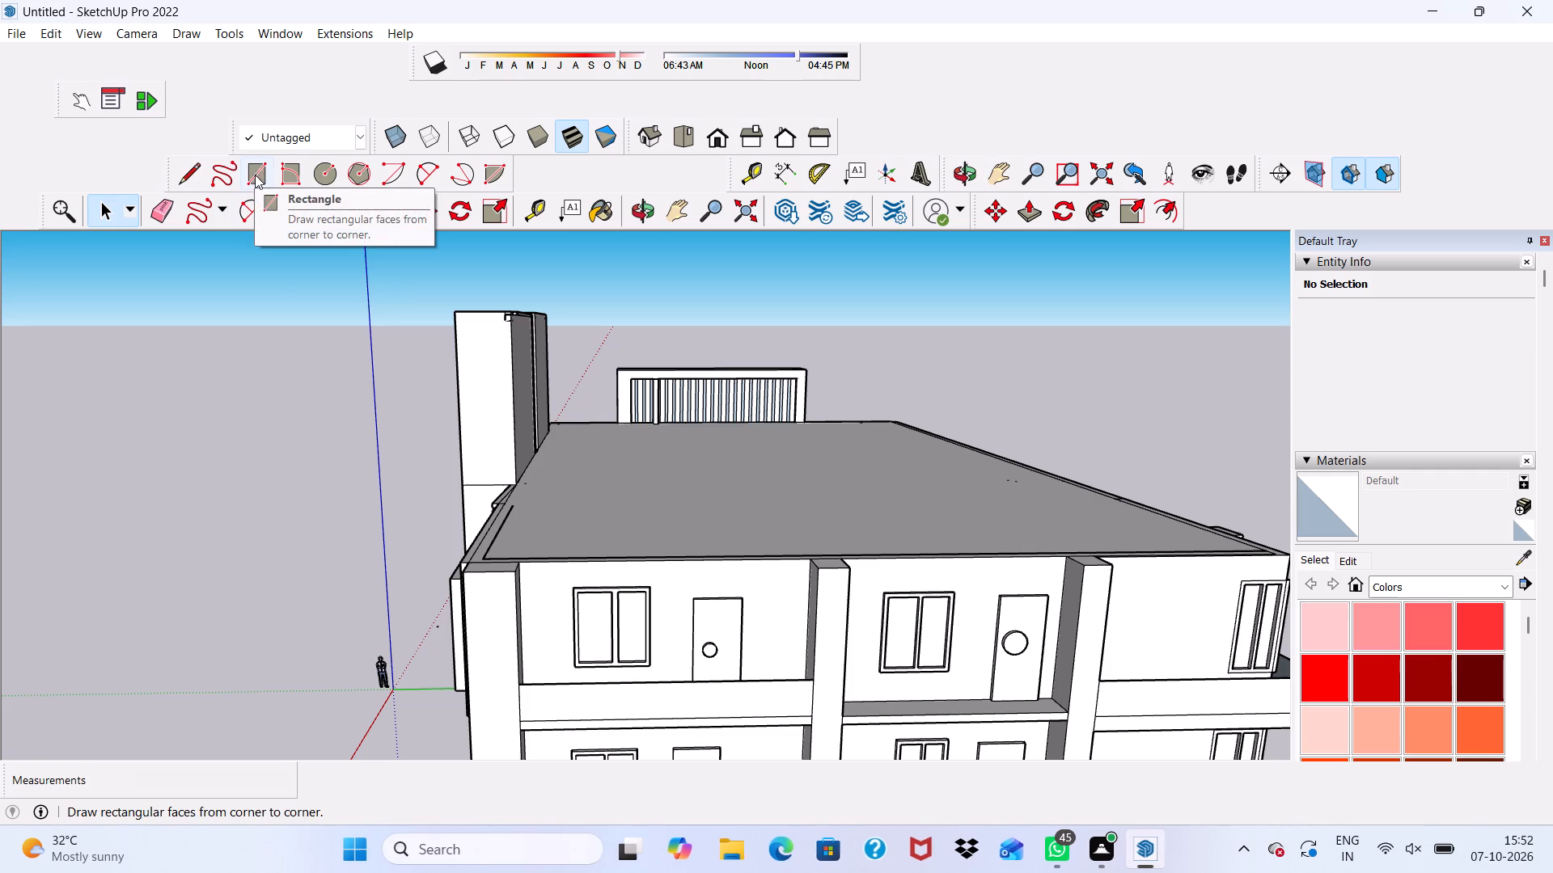
{"action": "left_click", "coordinate": [355, 205]}
{"action": "scroll", "coordinate": [512, 571], "scroll_direction": "up", "scroll_amount": 2}
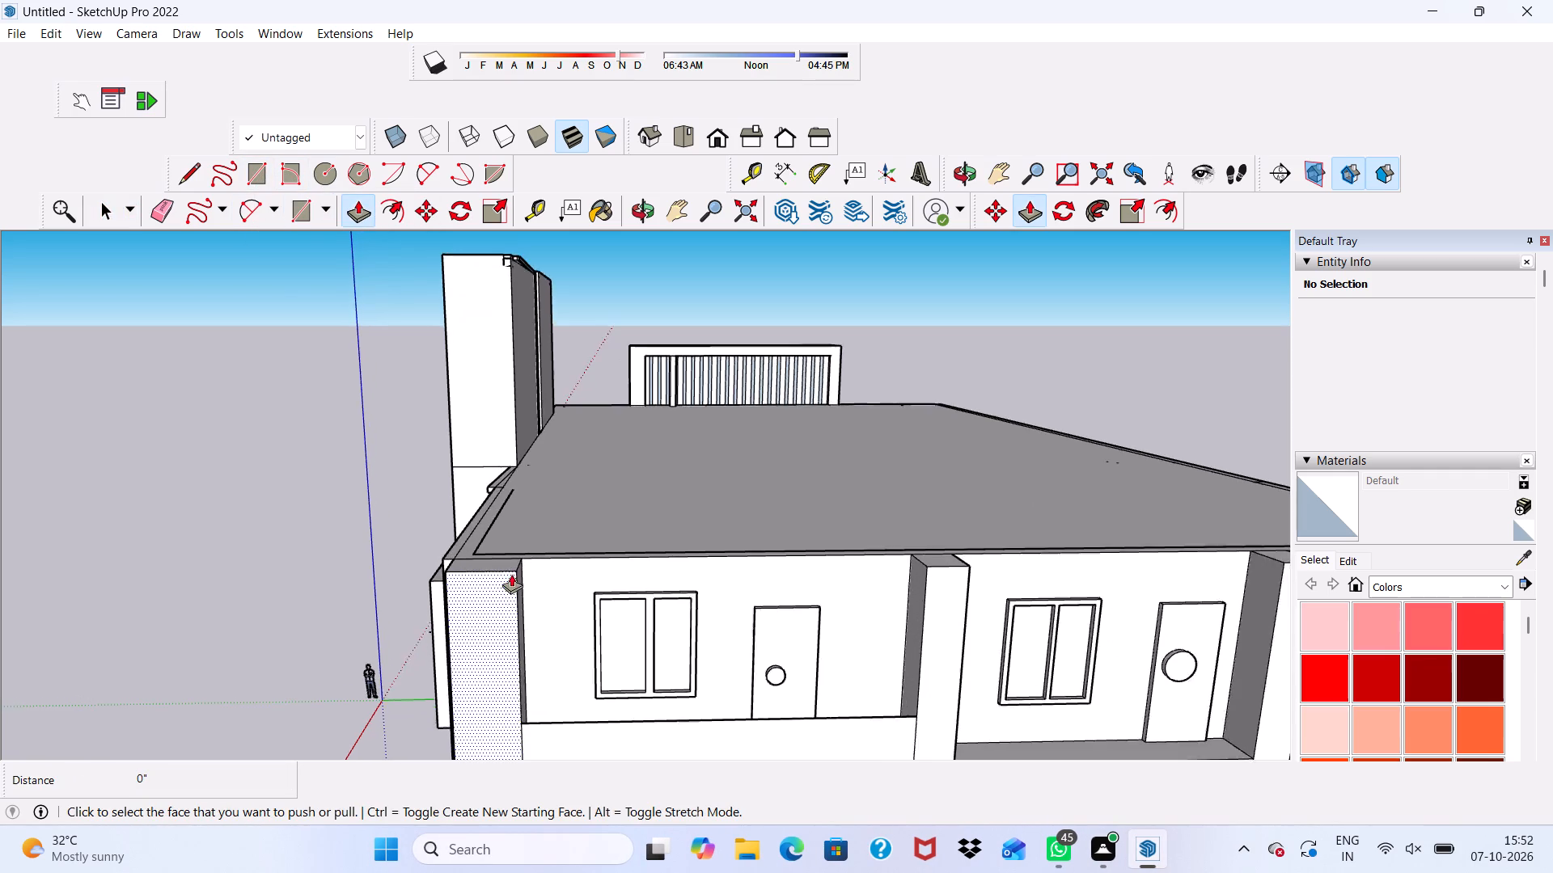
{"action": "scroll", "coordinate": [511, 574], "scroll_direction": "up", "scroll_amount": 5}
{"action": "left_click", "coordinate": [504, 557]}
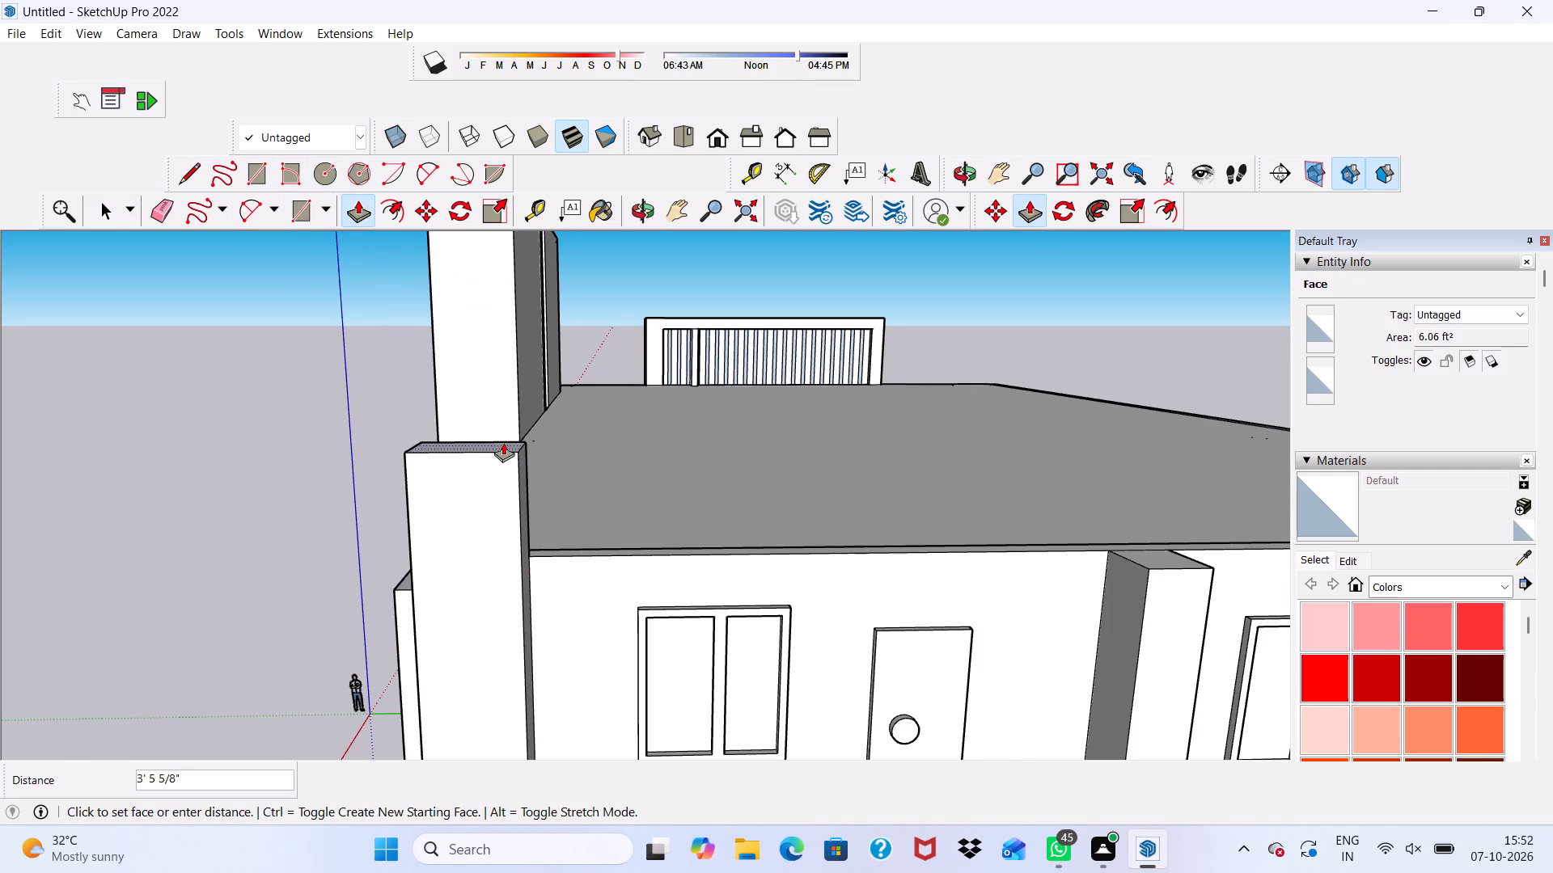
{"action": "type", "text": "5'"}
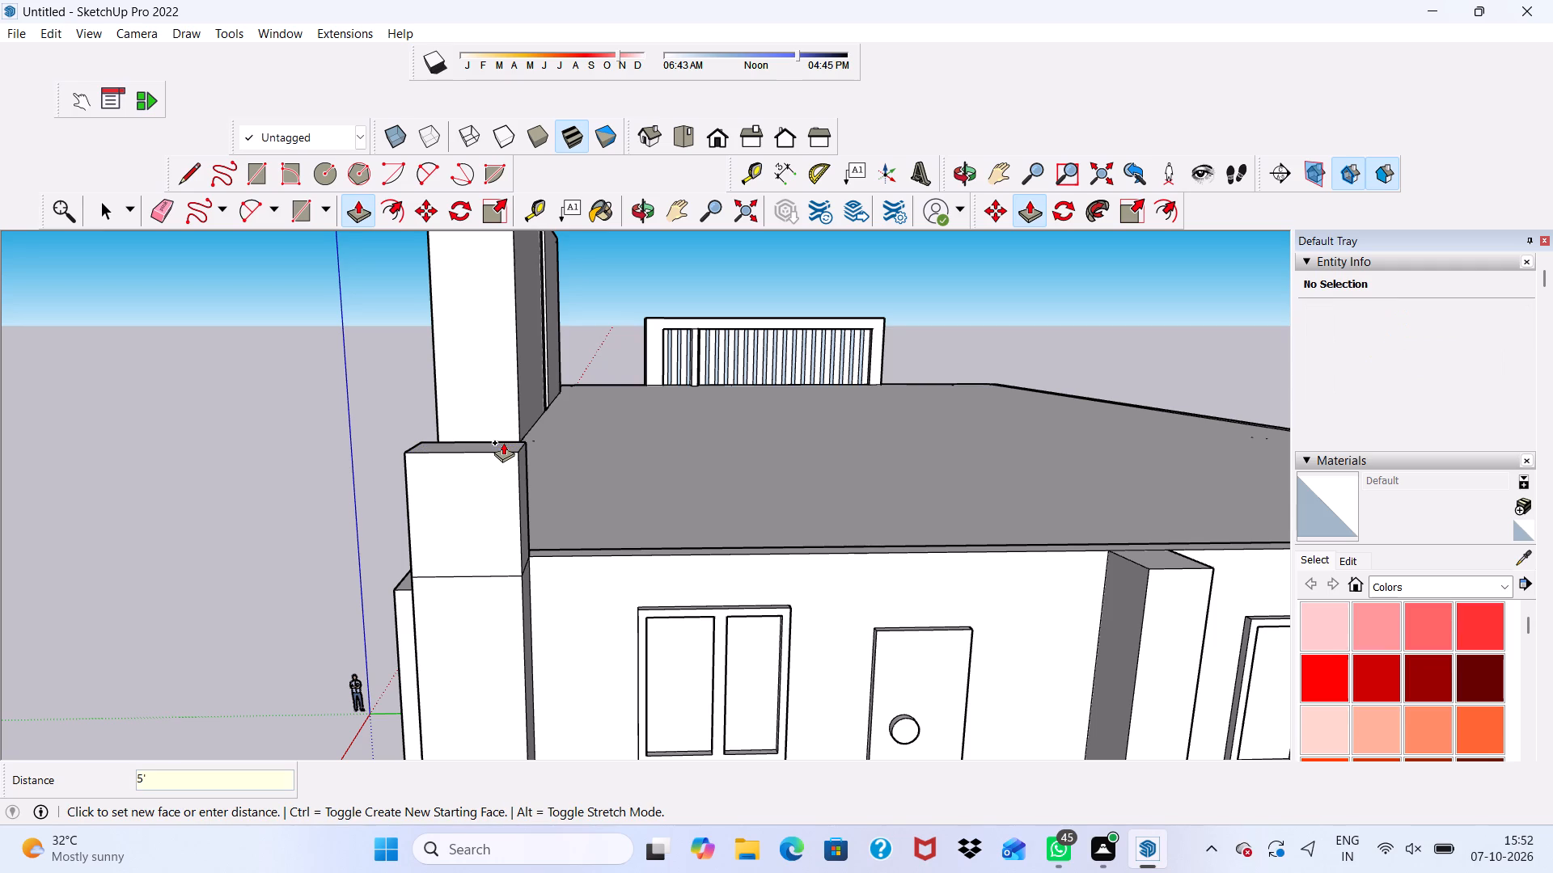
{"action": "key", "text": "Return"}
Push/Pull the top of the second column, between the first two balcony bays, up 5'.
{"action": "scroll", "coordinate": [510, 386], "scroll_direction": "down", "scroll_amount": 4}
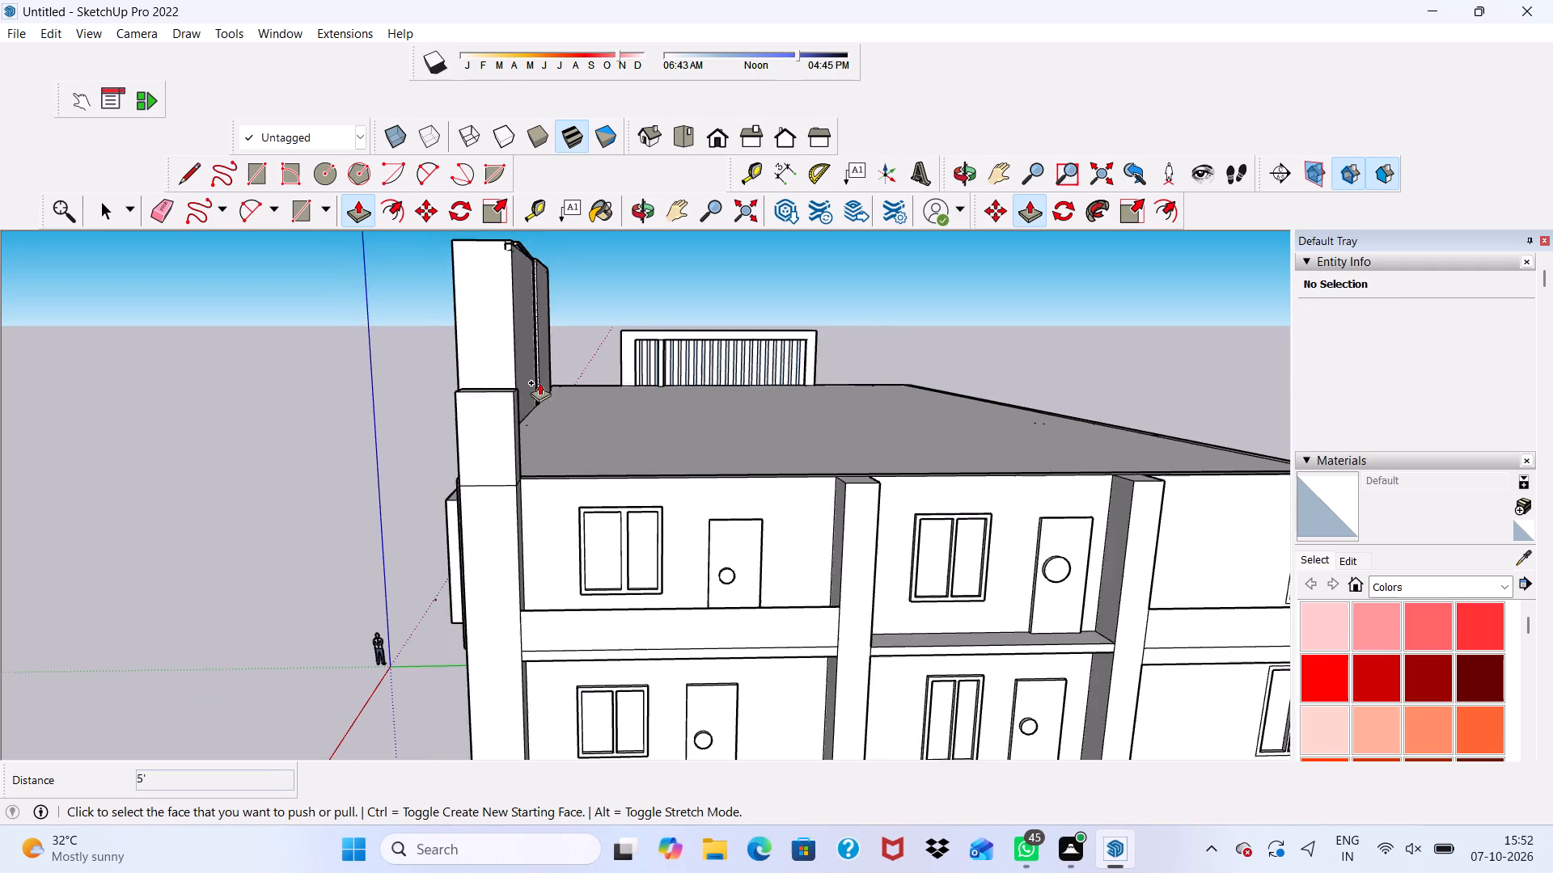
{"action": "scroll", "coordinate": [540, 382], "scroll_direction": "down", "scroll_amount": 11}
{"action": "middle_click_drag", "start_coordinate": [510, 415], "coordinate": [459, 409]}
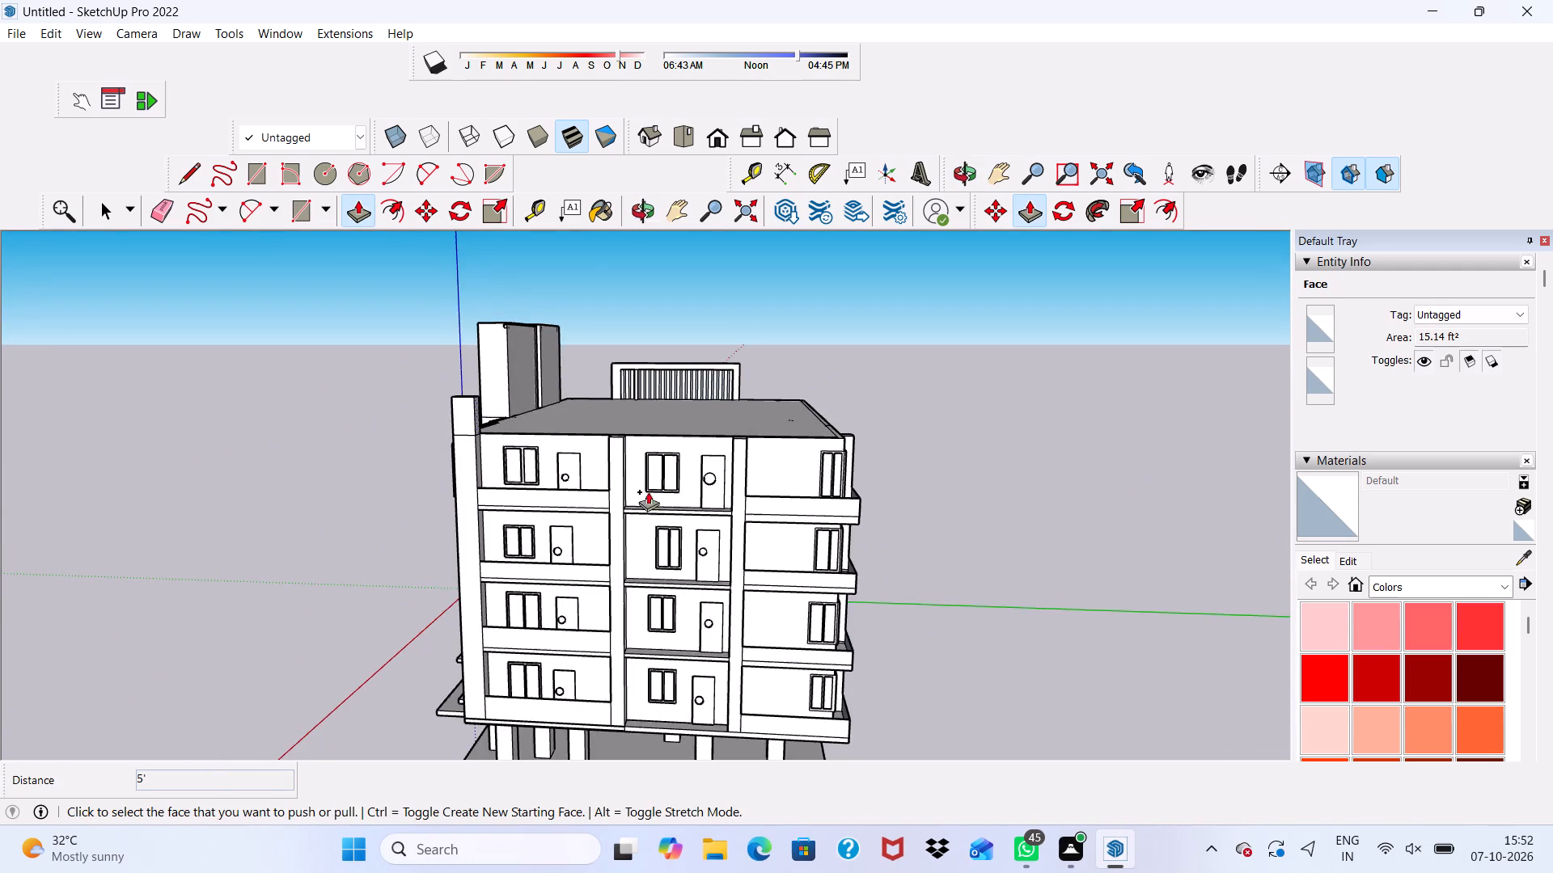
{"action": "scroll", "coordinate": [688, 440], "scroll_direction": "up", "scroll_amount": 12}
{"action": "scroll", "coordinate": [565, 419], "scroll_direction": "down", "scroll_amount": 6}
{"action": "scroll", "coordinate": [668, 499], "scroll_direction": "up", "scroll_amount": 5}
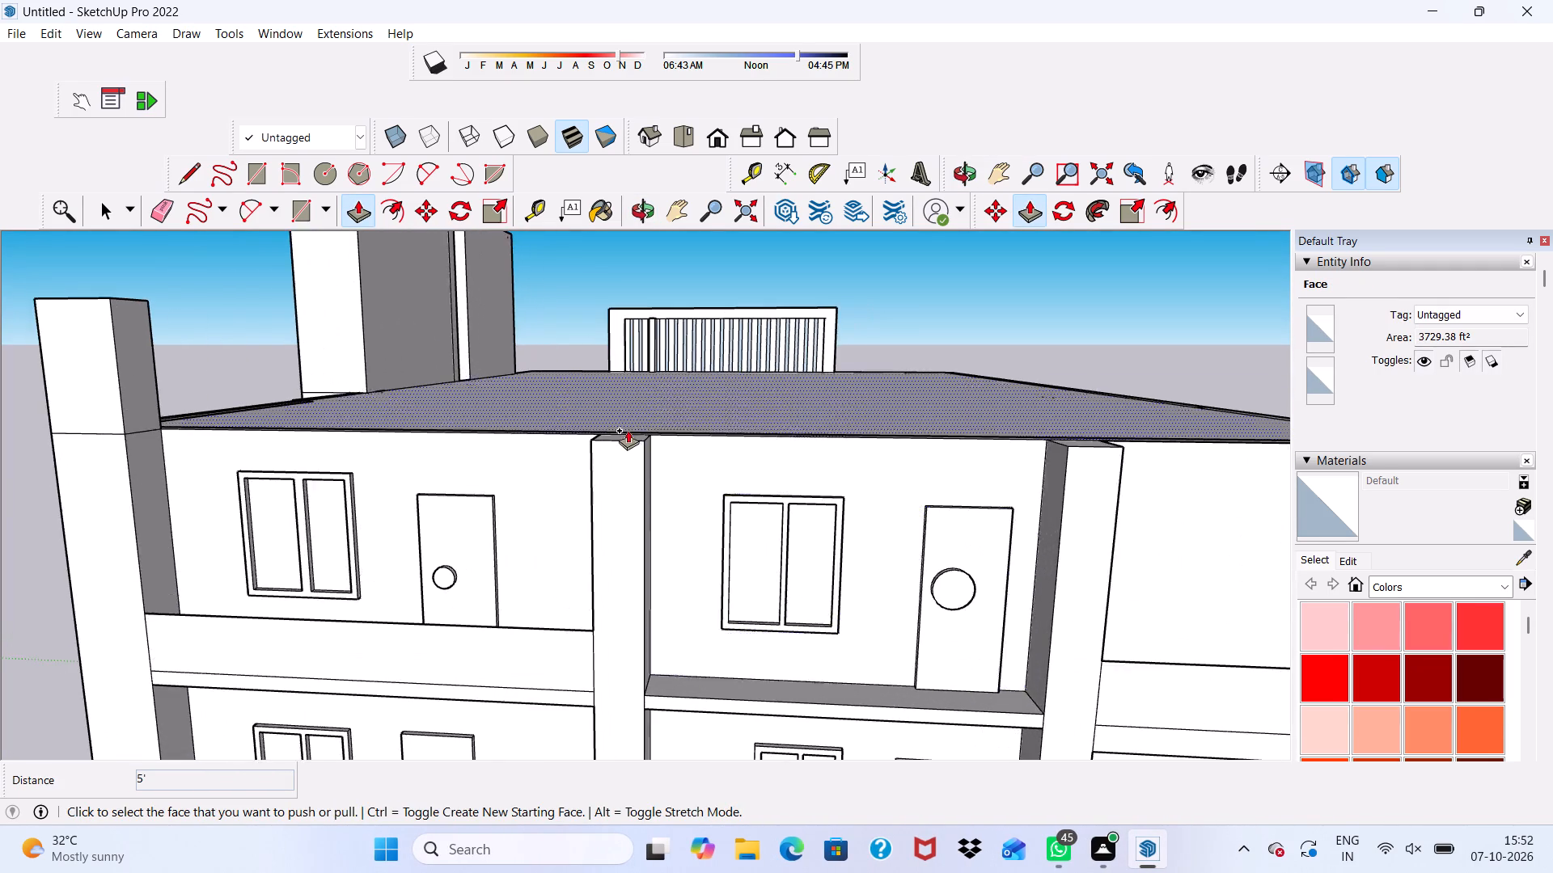
{"action": "scroll", "coordinate": [628, 430], "scroll_direction": "up", "scroll_amount": 5}
{"action": "scroll", "coordinate": [628, 430], "scroll_direction": "down", "scroll_amount": 2}
{"action": "middle_click_drag", "start_coordinate": [628, 430], "coordinate": [607, 501]}
{"action": "scroll", "coordinate": [565, 571], "scroll_direction": "up", "scroll_amount": 1}
{"action": "left_click", "coordinate": [566, 570]}
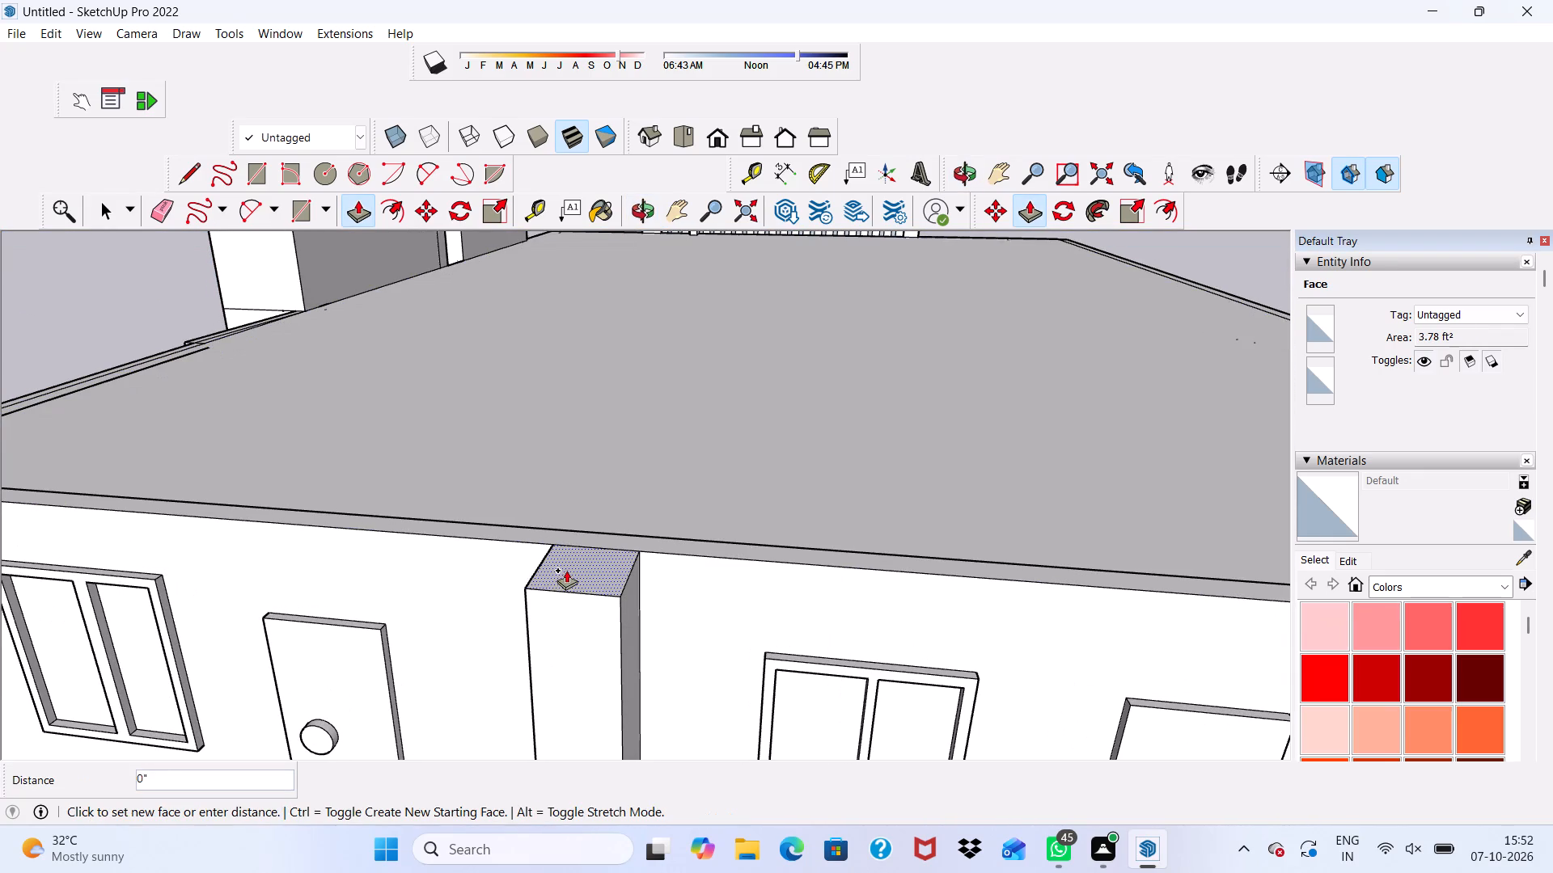
{"action": "key", "text": "5"}
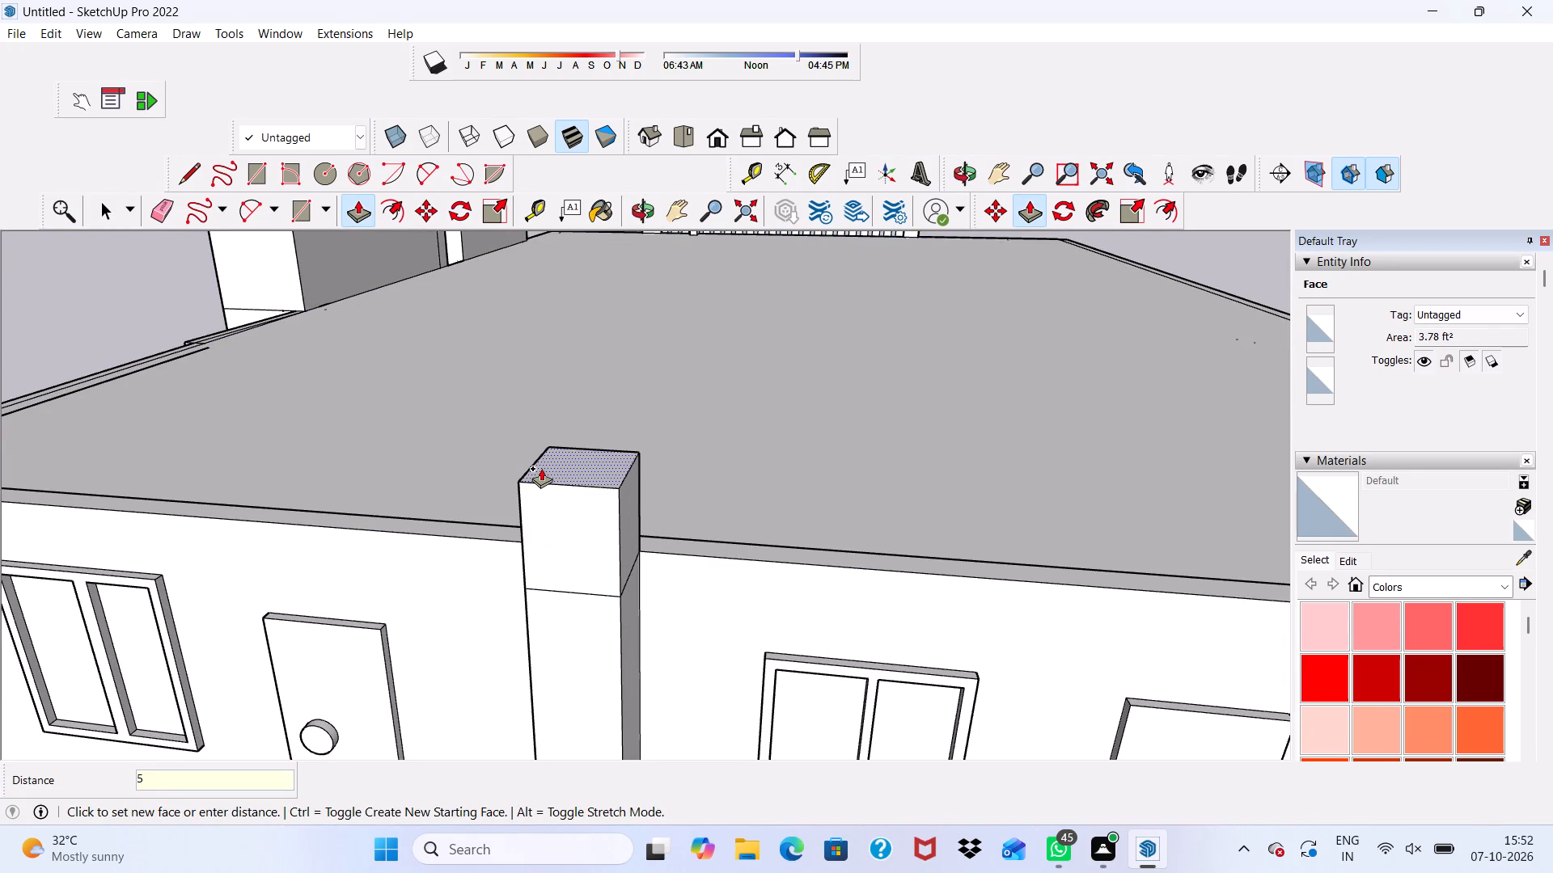
{"action": "key", "text": "apostrophe"}
{"action": "key", "text": "Return"}
Push/Pull the second column's raised top up by a further 5'.
{"action": "scroll", "coordinate": [541, 468], "scroll_direction": "down", "scroll_amount": 6}
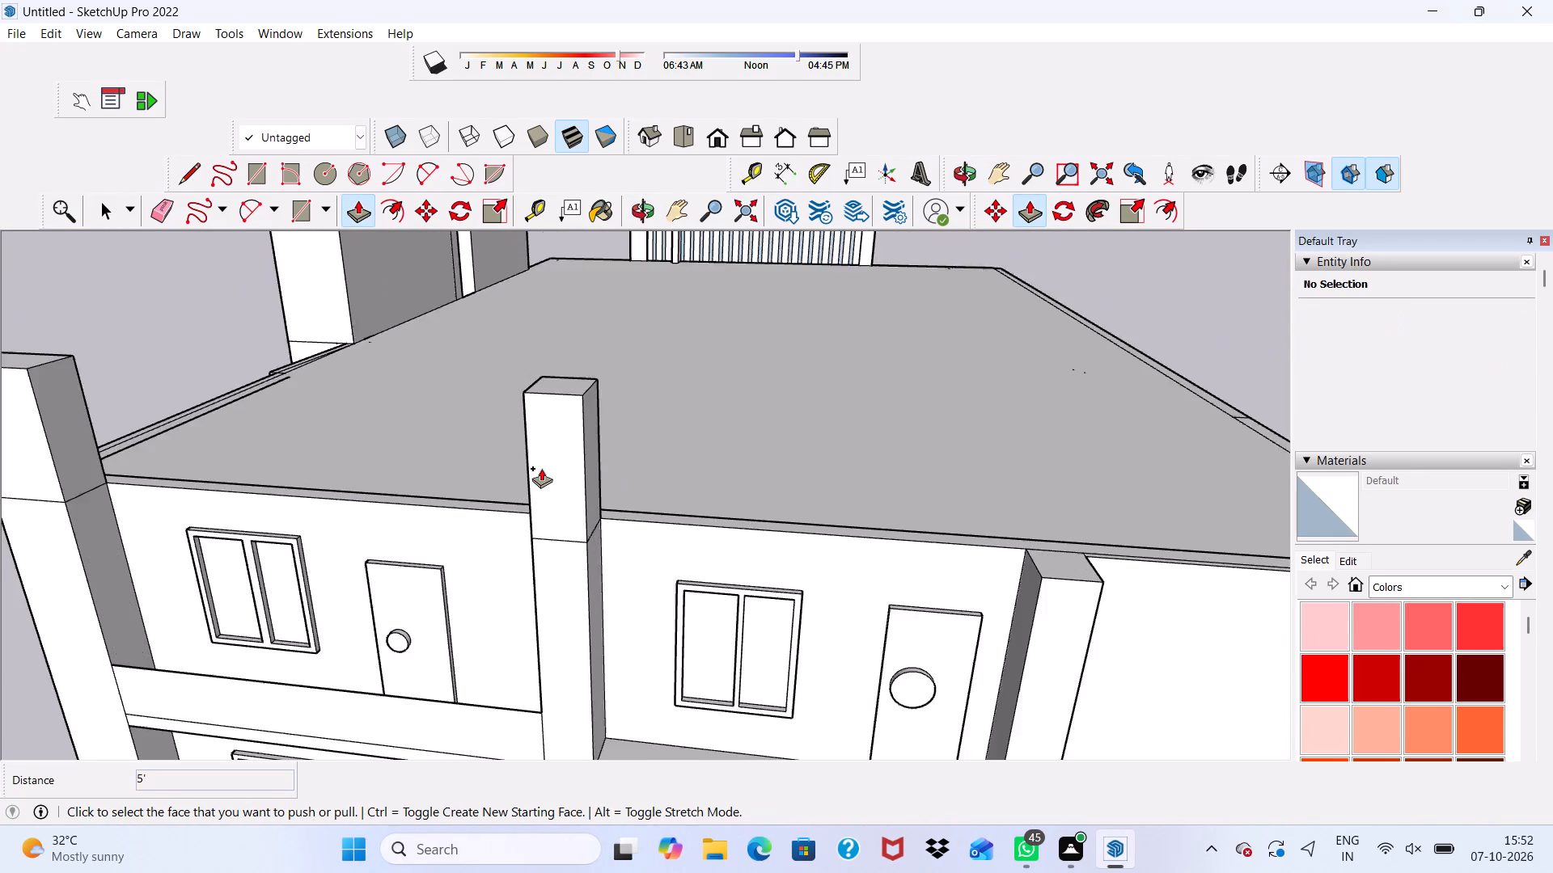
{"action": "scroll", "coordinate": [541, 468], "scroll_direction": "down", "scroll_amount": 5}
{"action": "middle_click_drag", "start_coordinate": [529, 452], "coordinate": [535, 402]}
{"action": "scroll", "coordinate": [548, 453], "scroll_direction": "down", "scroll_amount": 4}
{"action": "middle_click_drag", "start_coordinate": [573, 445], "coordinate": [542, 608]}
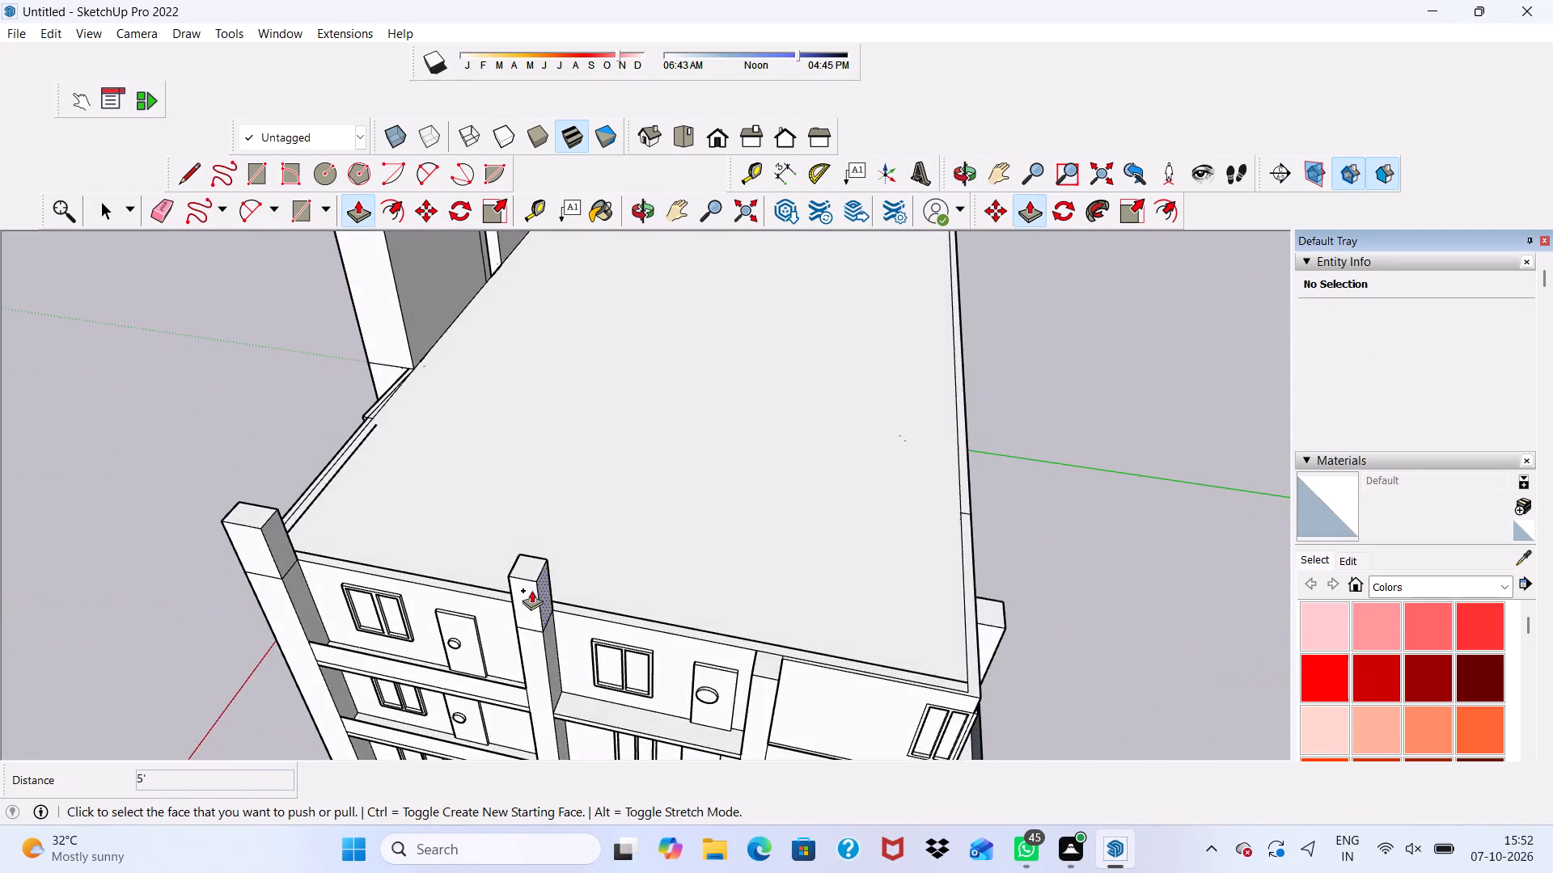
{"action": "scroll", "coordinate": [531, 581], "scroll_direction": "up", "scroll_amount": 9}
{"action": "left_click", "coordinate": [532, 560]}
{"action": "type", "text": "5'"}
{"action": "key", "text": "Return"}
Push/Pull the end column's raised top up by a further 5'.
{"action": "scroll", "coordinate": [671, 461], "scroll_direction": "down", "scroll_amount": 8}
{"action": "scroll", "coordinate": [261, 477], "scroll_direction": "up", "scroll_amount": 1}
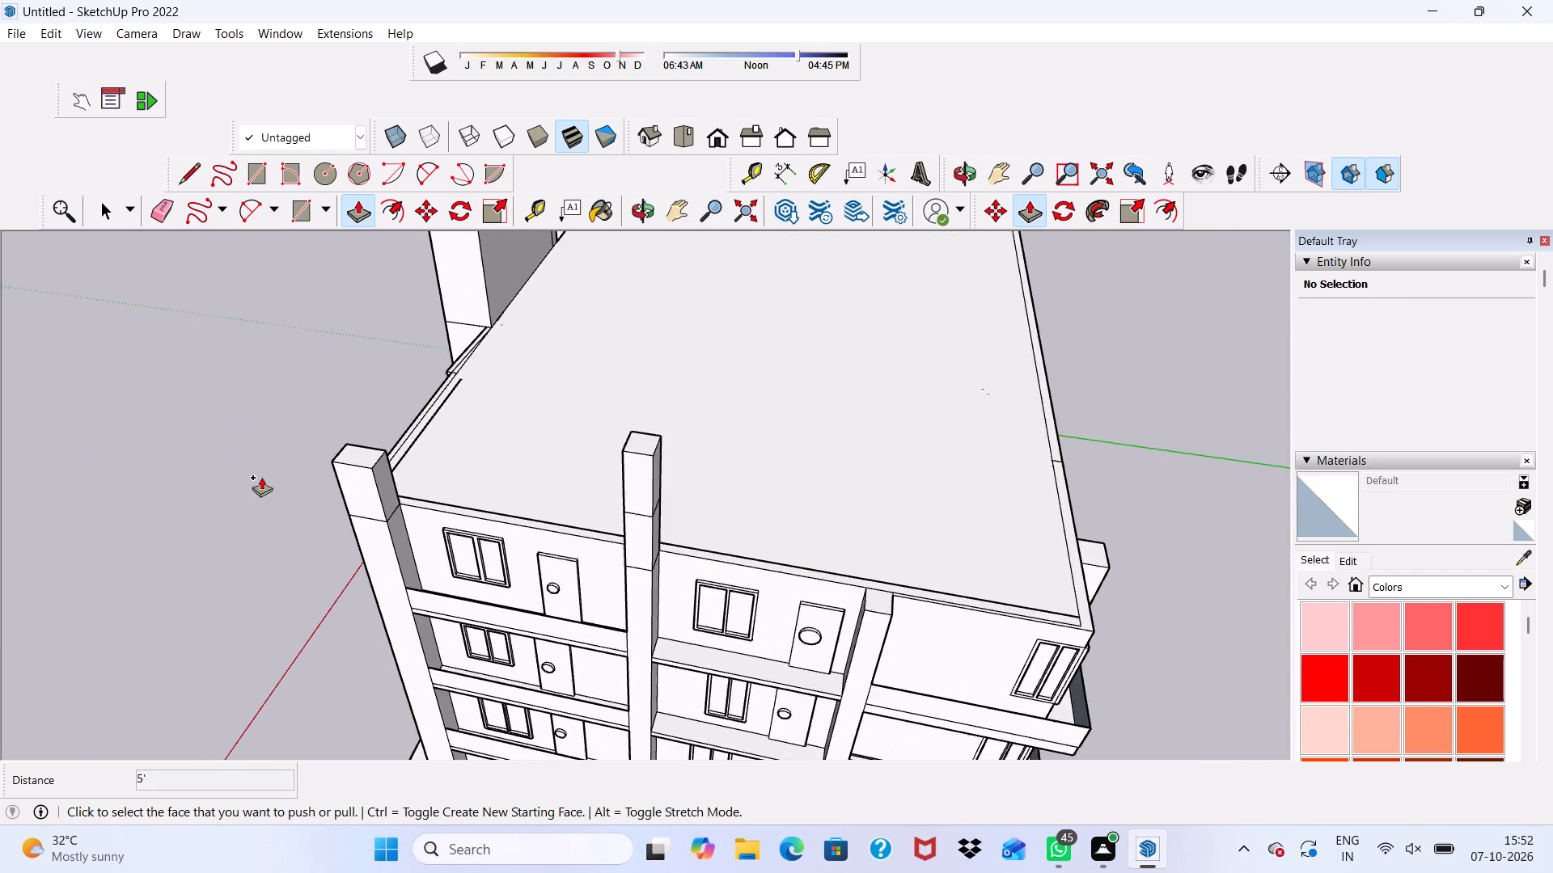
{"action": "scroll", "coordinate": [261, 477], "scroll_direction": "up", "scroll_amount": 1}
{"action": "scroll", "coordinate": [363, 469], "scroll_direction": "up", "scroll_amount": 4}
{"action": "left_click", "coordinate": [383, 432]}
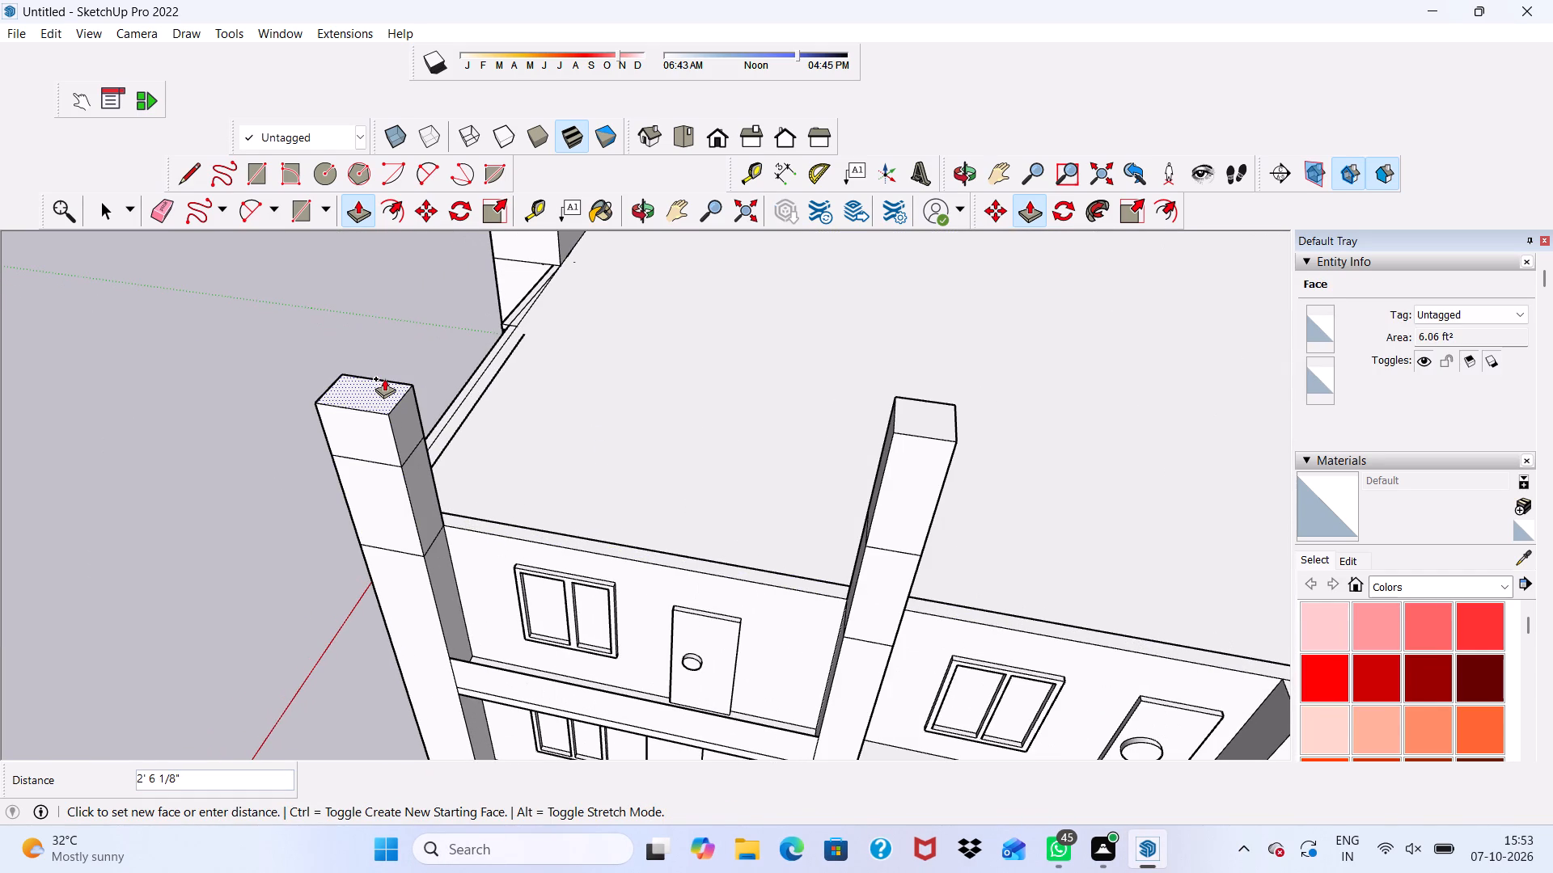
{"action": "type", "text": "5'"}
{"action": "key", "text": "Return"}
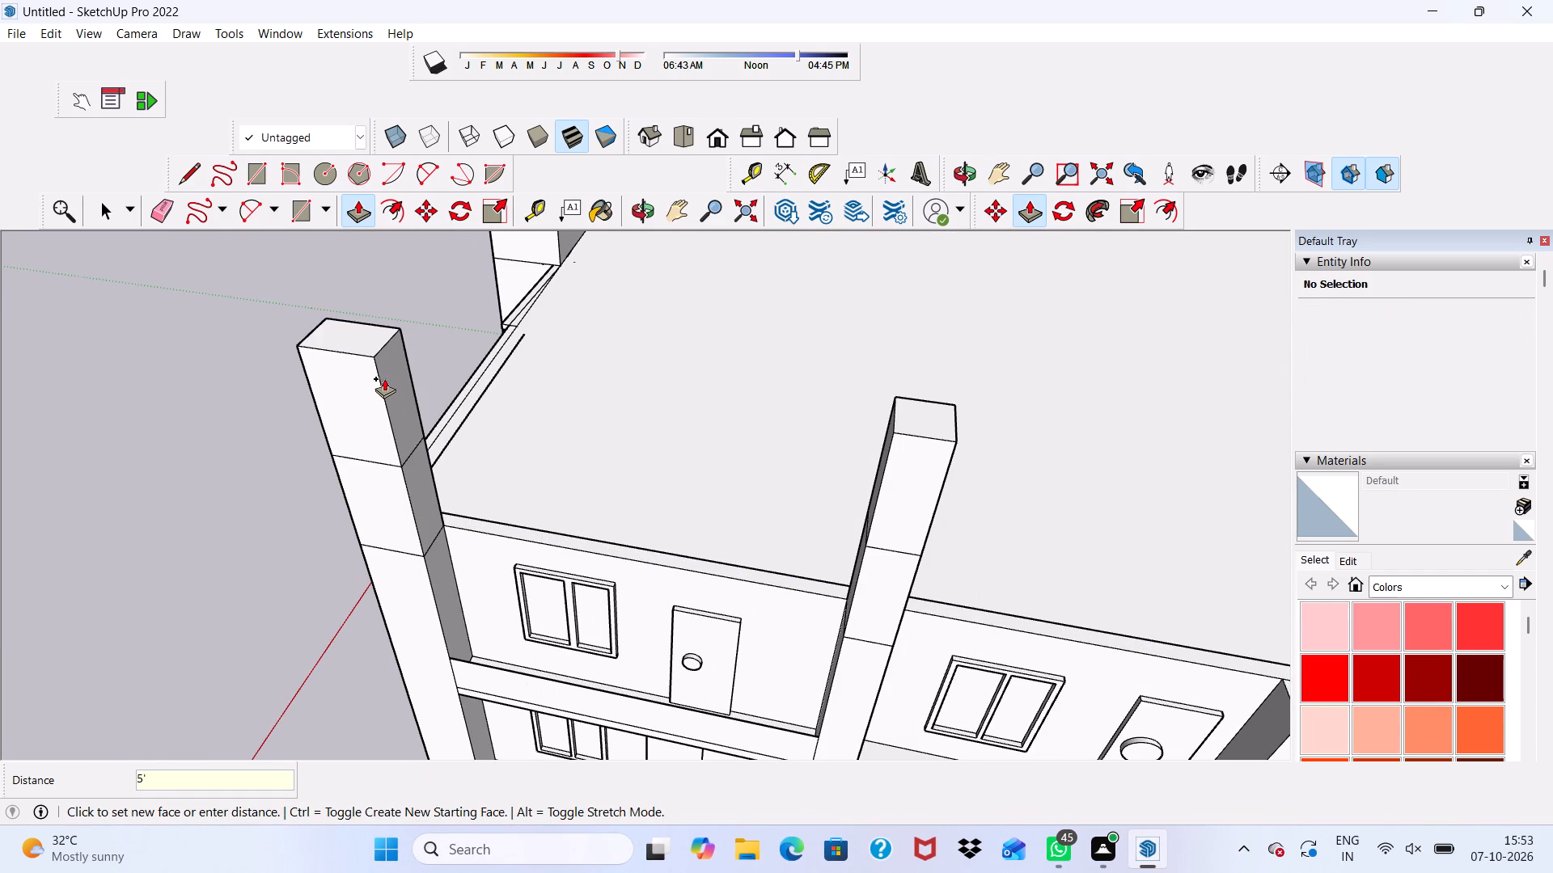
Draw a rectangle about 22' 9" by 2' across the tops of the two raised columns to bridge them.
{"action": "scroll", "coordinate": [384, 378], "scroll_direction": "down", "scroll_amount": 4}
{"action": "middle_click_drag", "start_coordinate": [434, 396], "coordinate": [501, 352]}
{"action": "scroll", "coordinate": [501, 354], "scroll_direction": "up", "scroll_amount": 1}
{"action": "scroll", "coordinate": [486, 361], "scroll_direction": "down", "scroll_amount": 10}
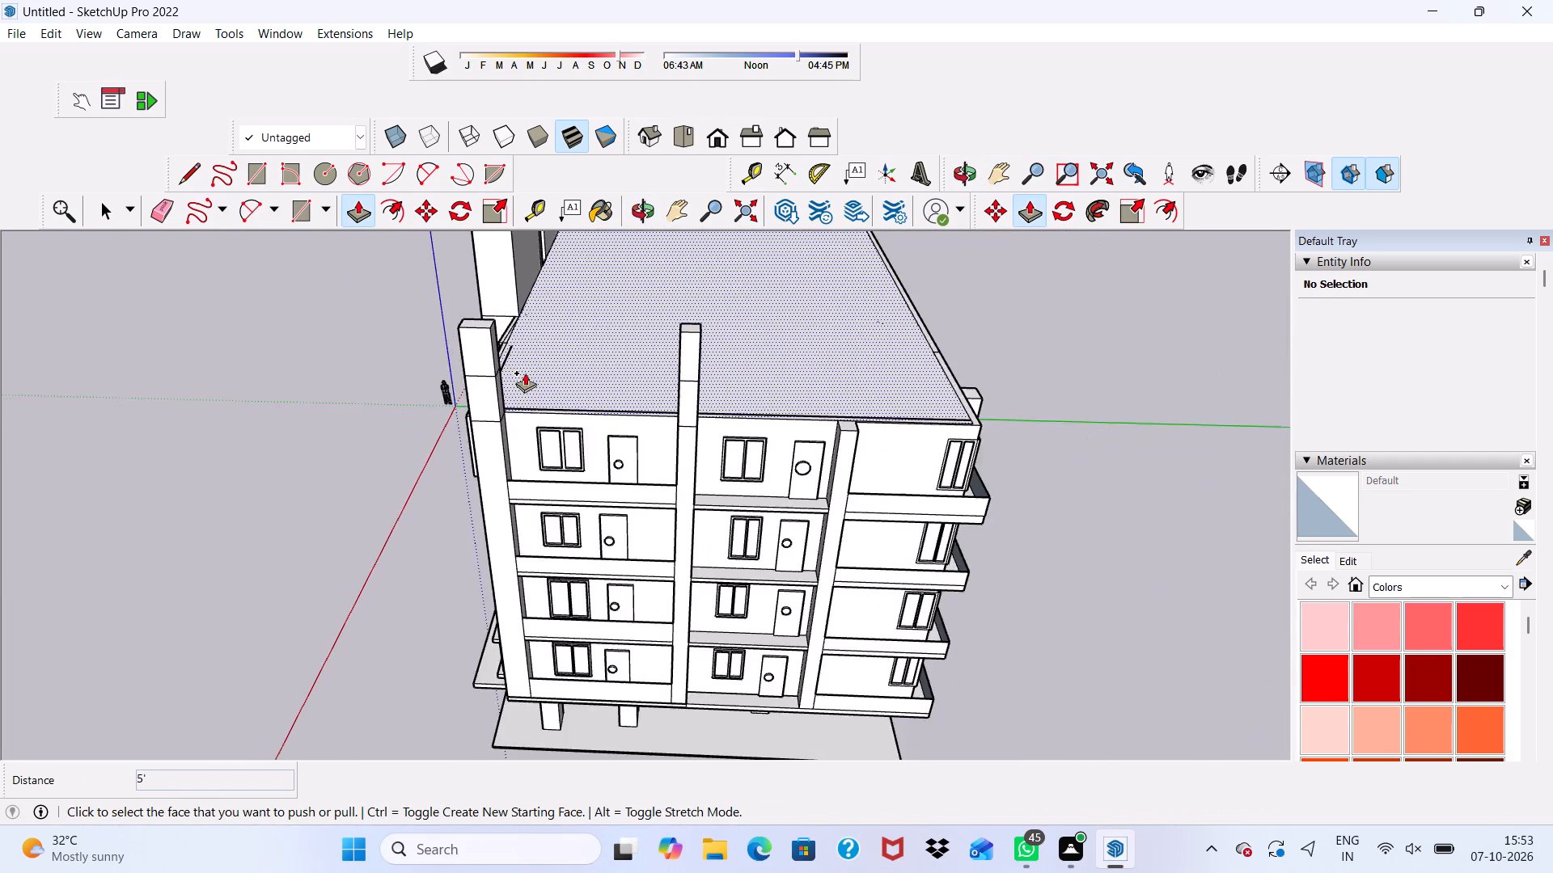
{"action": "middle_click_drag", "start_coordinate": [525, 373], "coordinate": [417, 255]}
{"action": "scroll", "coordinate": [434, 217], "scroll_direction": "up", "scroll_amount": 4}
{"action": "scroll", "coordinate": [434, 217], "scroll_direction": "down", "scroll_amount": 8}
{"action": "scroll", "coordinate": [455, 233], "scroll_direction": "up", "scroll_amount": 15}
{"action": "scroll", "coordinate": [425, 268], "scroll_direction": "down", "scroll_amount": 3}
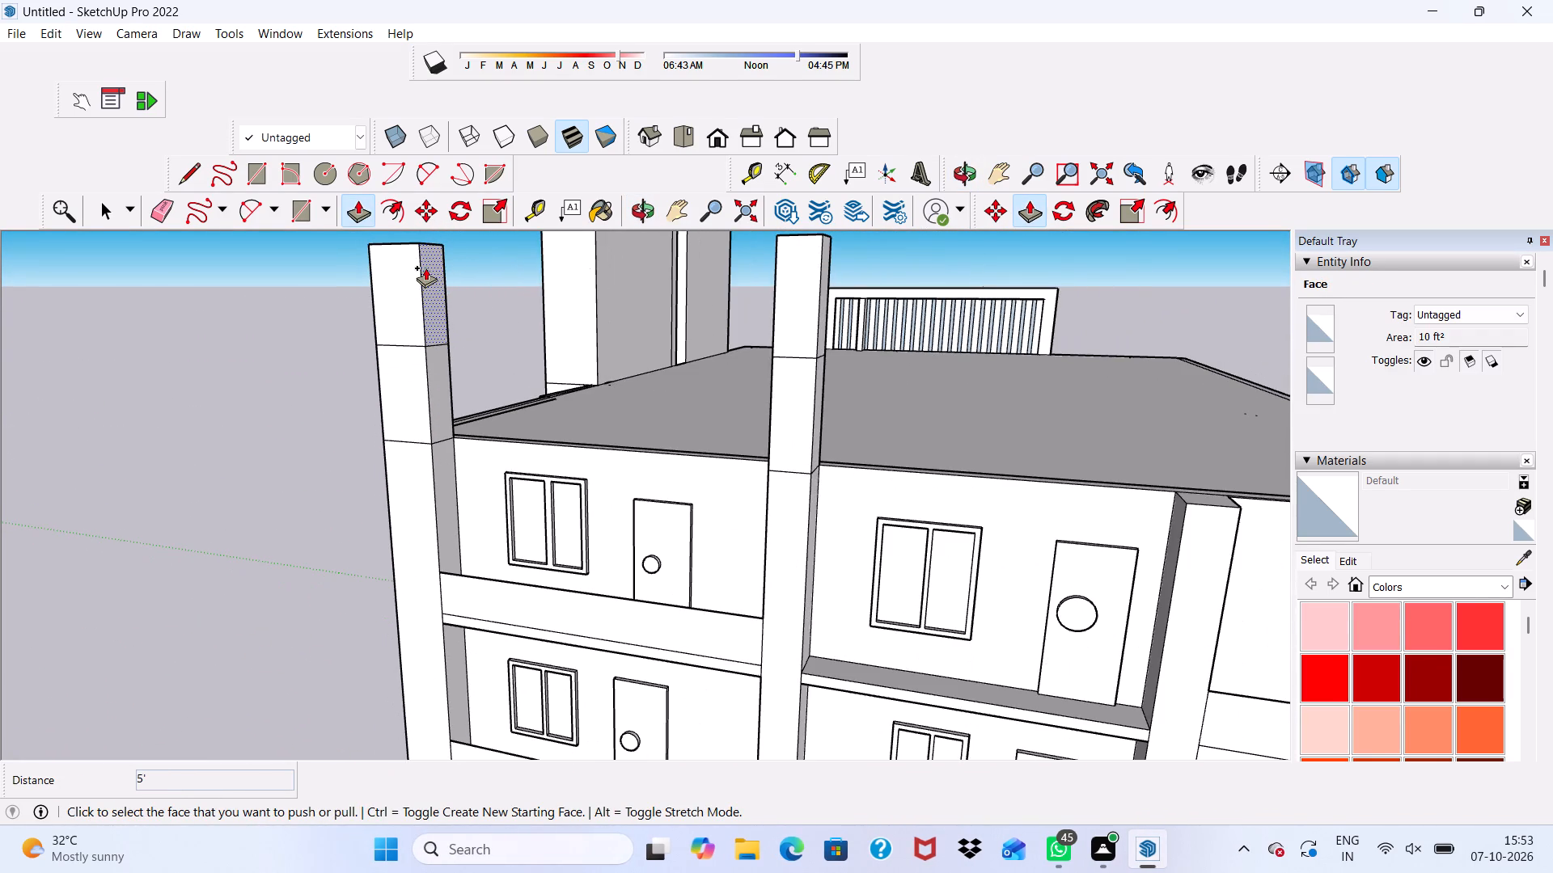
{"action": "key", "text": "space"}
{"action": "scroll", "coordinate": [425, 268], "scroll_direction": "down", "scroll_amount": 4}
{"action": "middle_click_drag", "start_coordinate": [426, 268], "coordinate": [485, 418]}
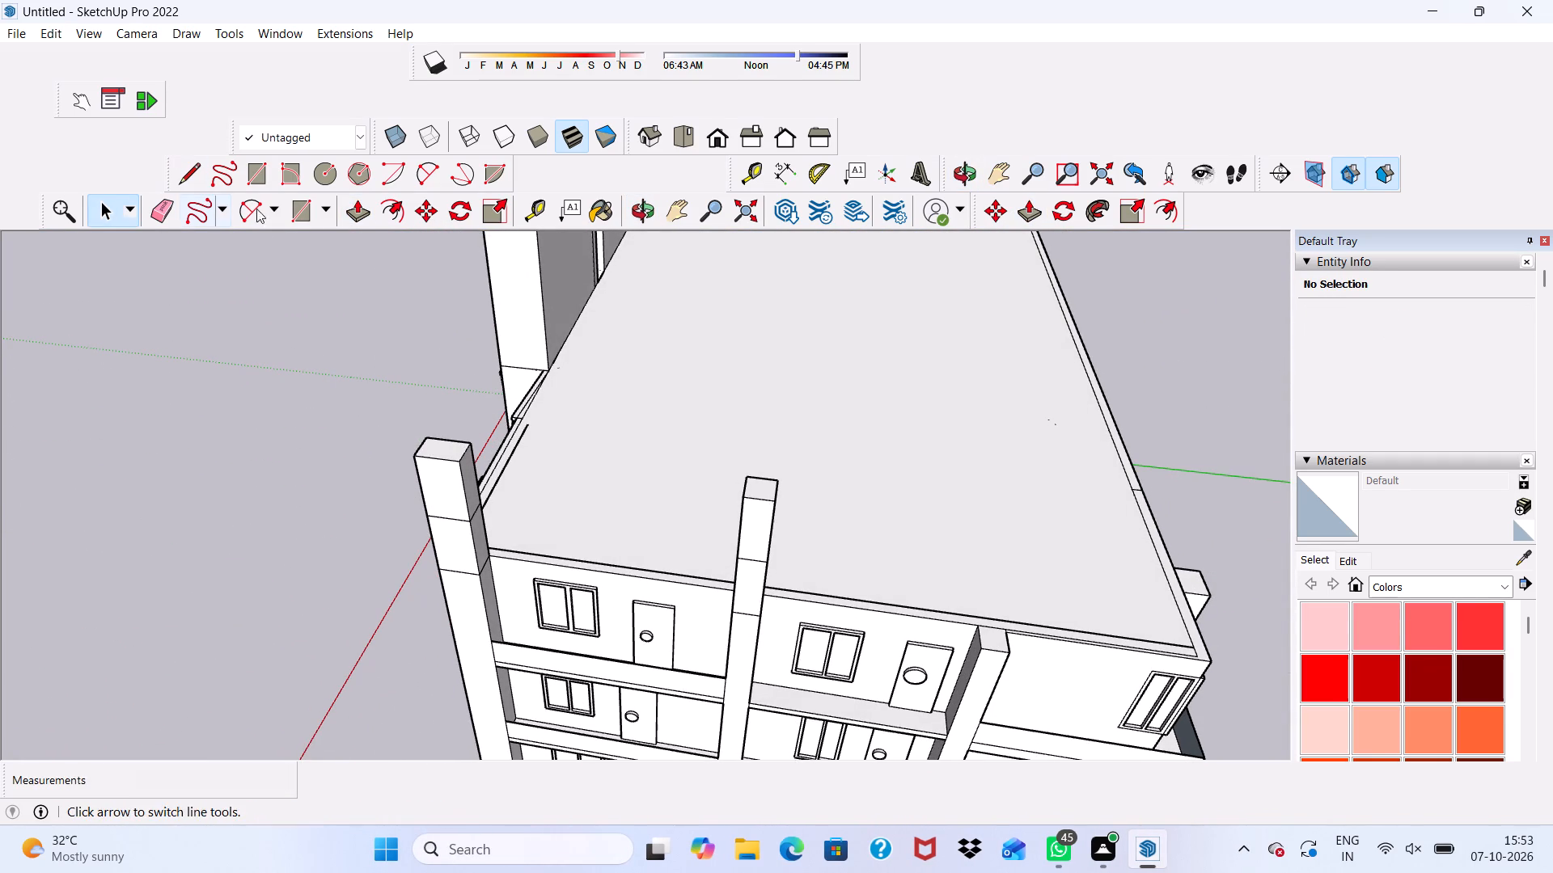
{"action": "left_click", "coordinate": [269, 174]}
{"action": "scroll", "coordinate": [396, 437], "scroll_direction": "up", "scroll_amount": 4}
{"action": "left_click", "coordinate": [472, 441]}
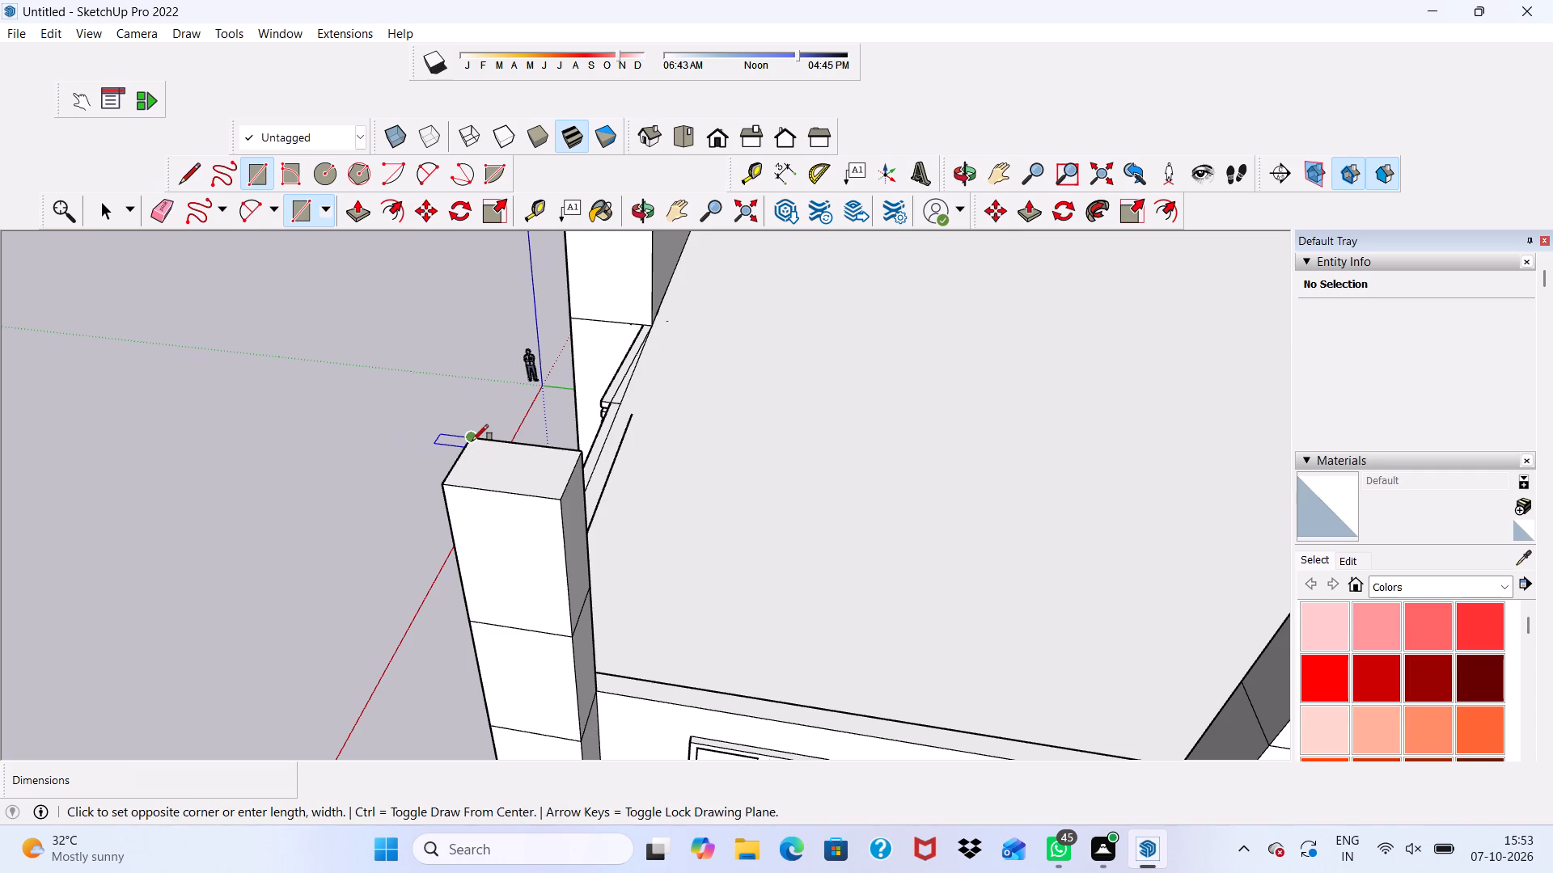
{"action": "scroll", "coordinate": [637, 489], "scroll_direction": "down", "scroll_amount": 5}
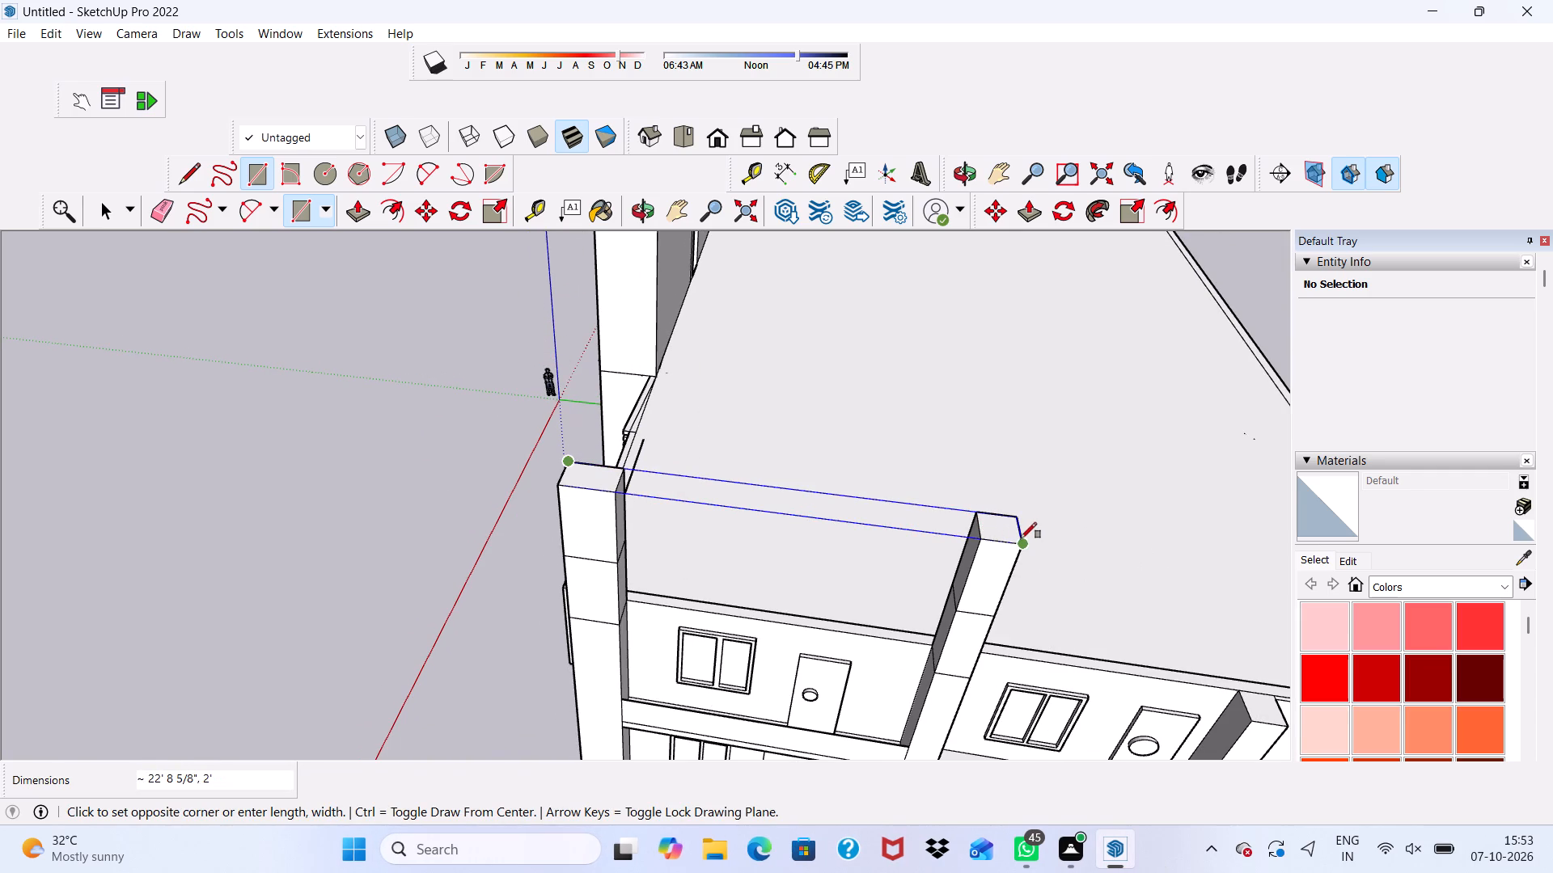
{"action": "left_click", "coordinate": [1022, 539]}
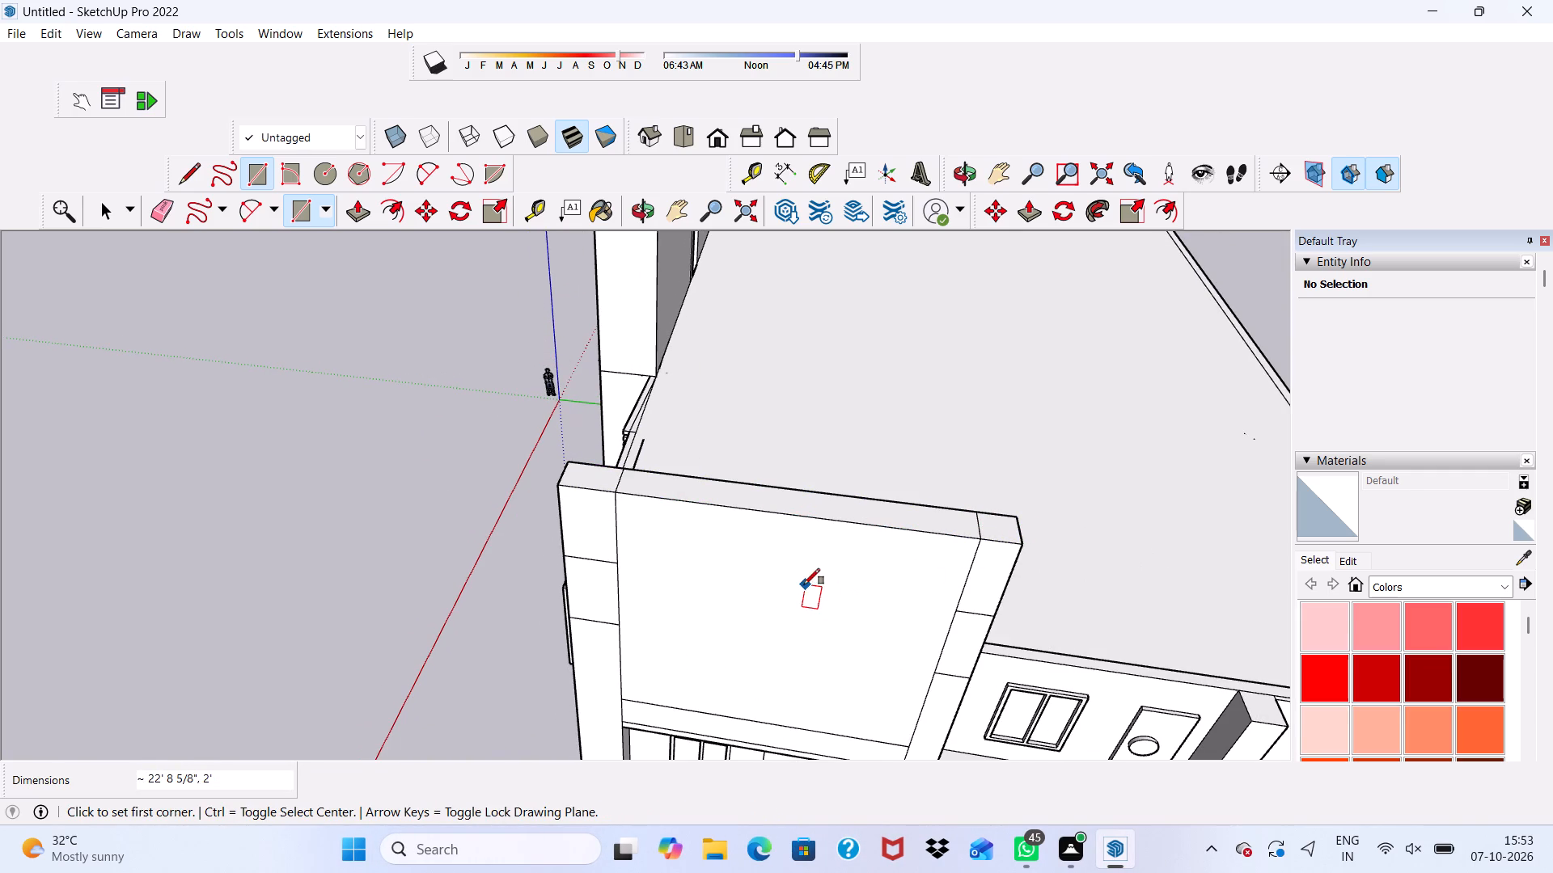
Delete the outer vertical face filling the space between the two raised columns above the top balcony.
{"action": "key", "text": "space"}
{"action": "left_click", "coordinate": [799, 597]}
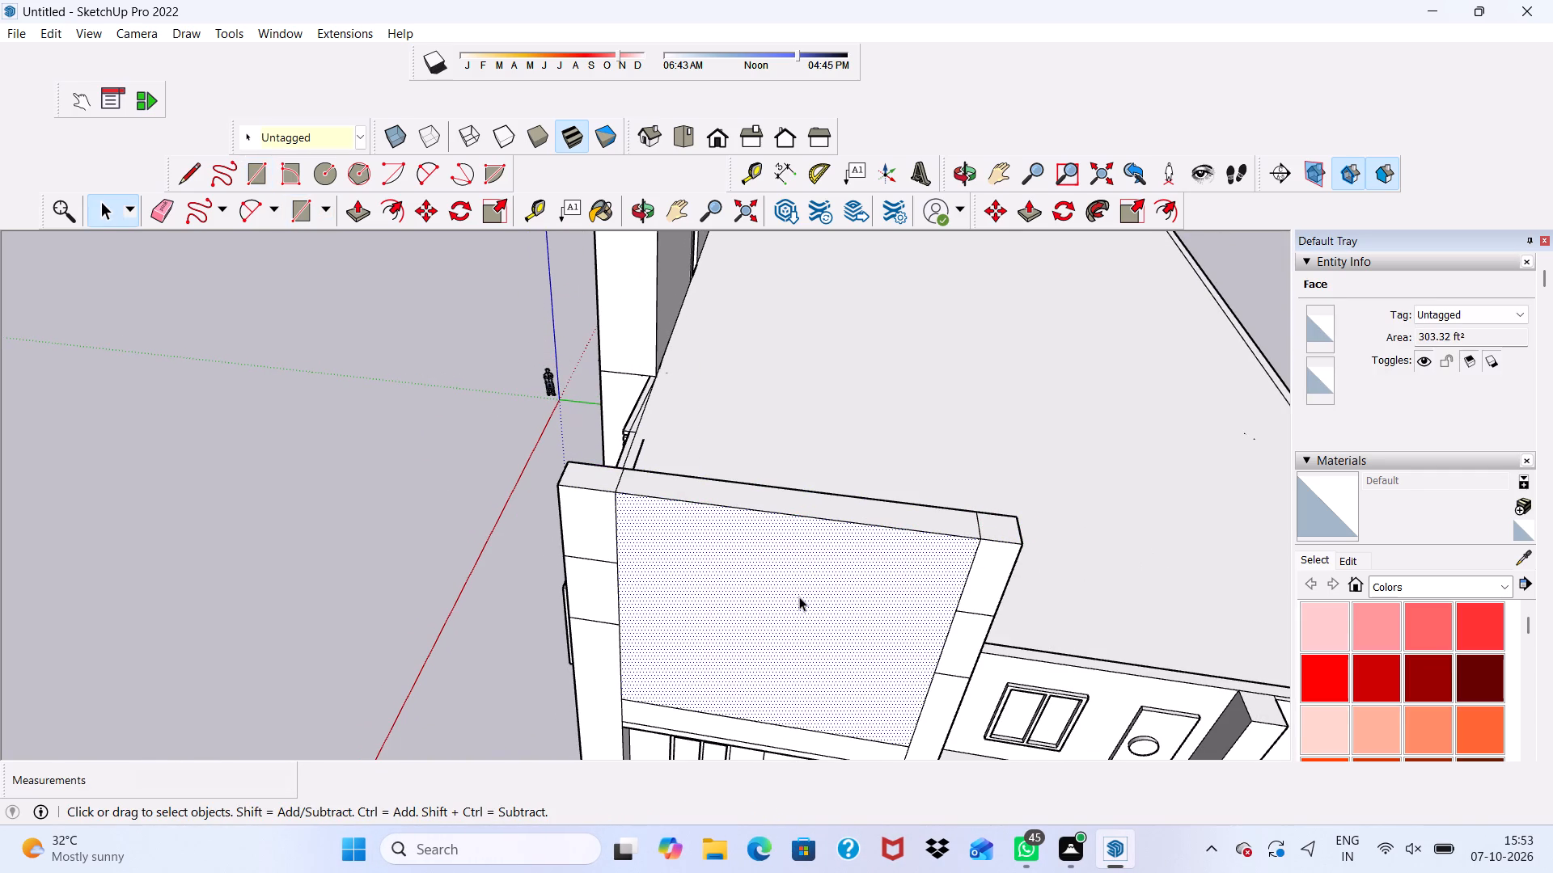
{"action": "key", "text": "Delete"}
Examine the framed rooftop opening and the remaining columns of the balcony facade from several sides.
{"action": "scroll", "coordinate": [799, 597], "scroll_direction": "down", "scroll_amount": 1}
{"action": "middle_click_drag", "start_coordinate": [799, 597], "coordinate": [760, 465]}
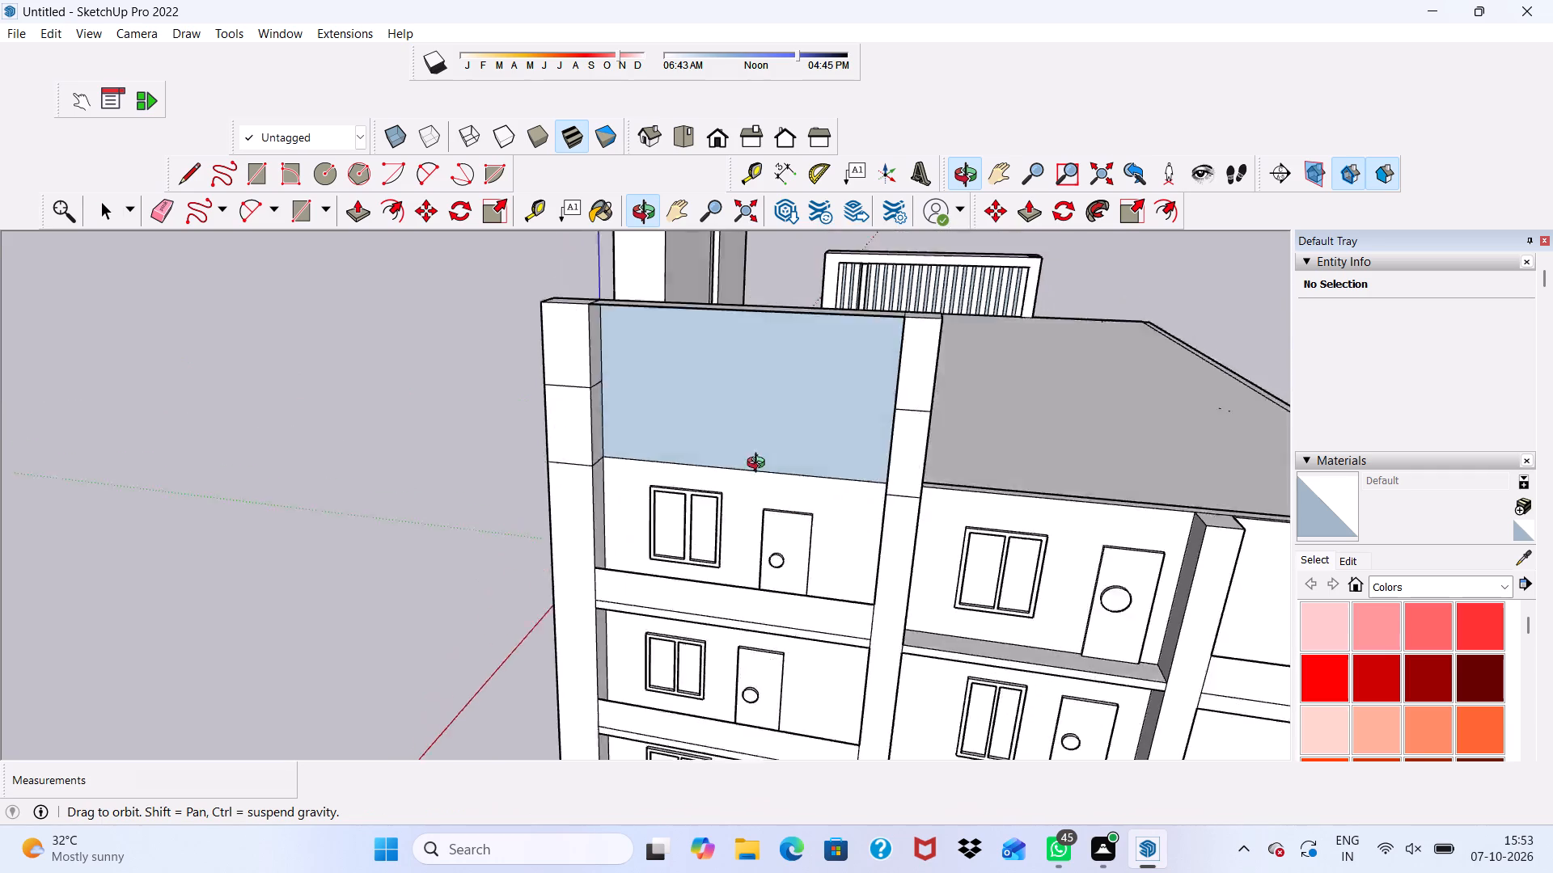
{"action": "middle_click_drag", "start_coordinate": [760, 465], "coordinate": [318, 539]}
{"action": "scroll", "coordinate": [361, 527], "scroll_direction": "down", "scroll_amount": 2}
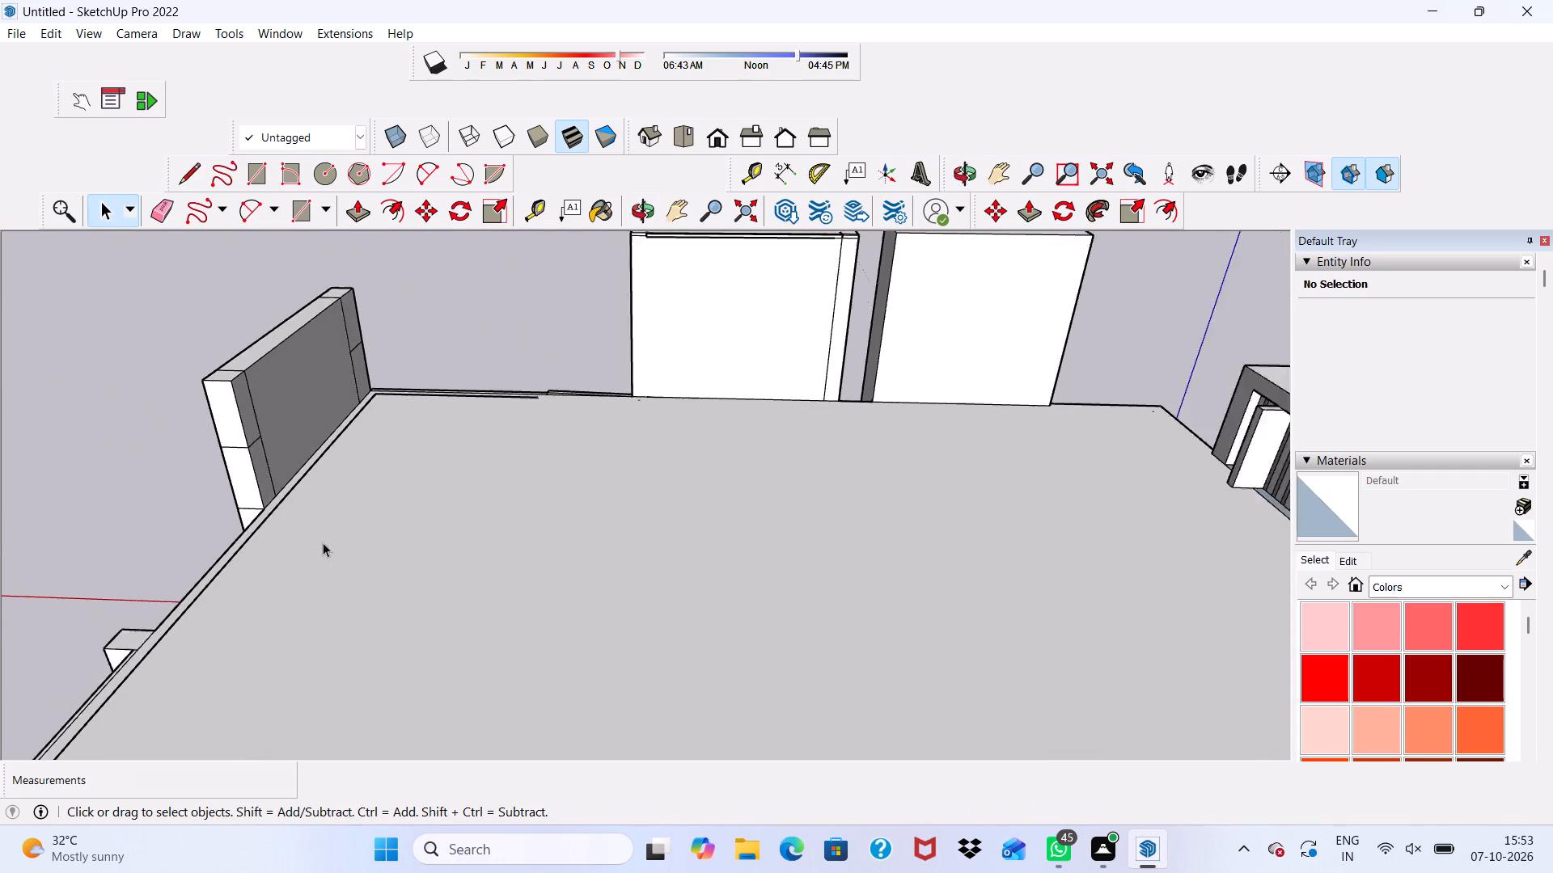
{"action": "scroll", "coordinate": [323, 542], "scroll_direction": "down", "scroll_amount": 2}
{"action": "middle_click_drag", "start_coordinate": [215, 564], "coordinate": [726, 415]}
{"action": "scroll", "coordinate": [780, 419], "scroll_direction": "down", "scroll_amount": 4}
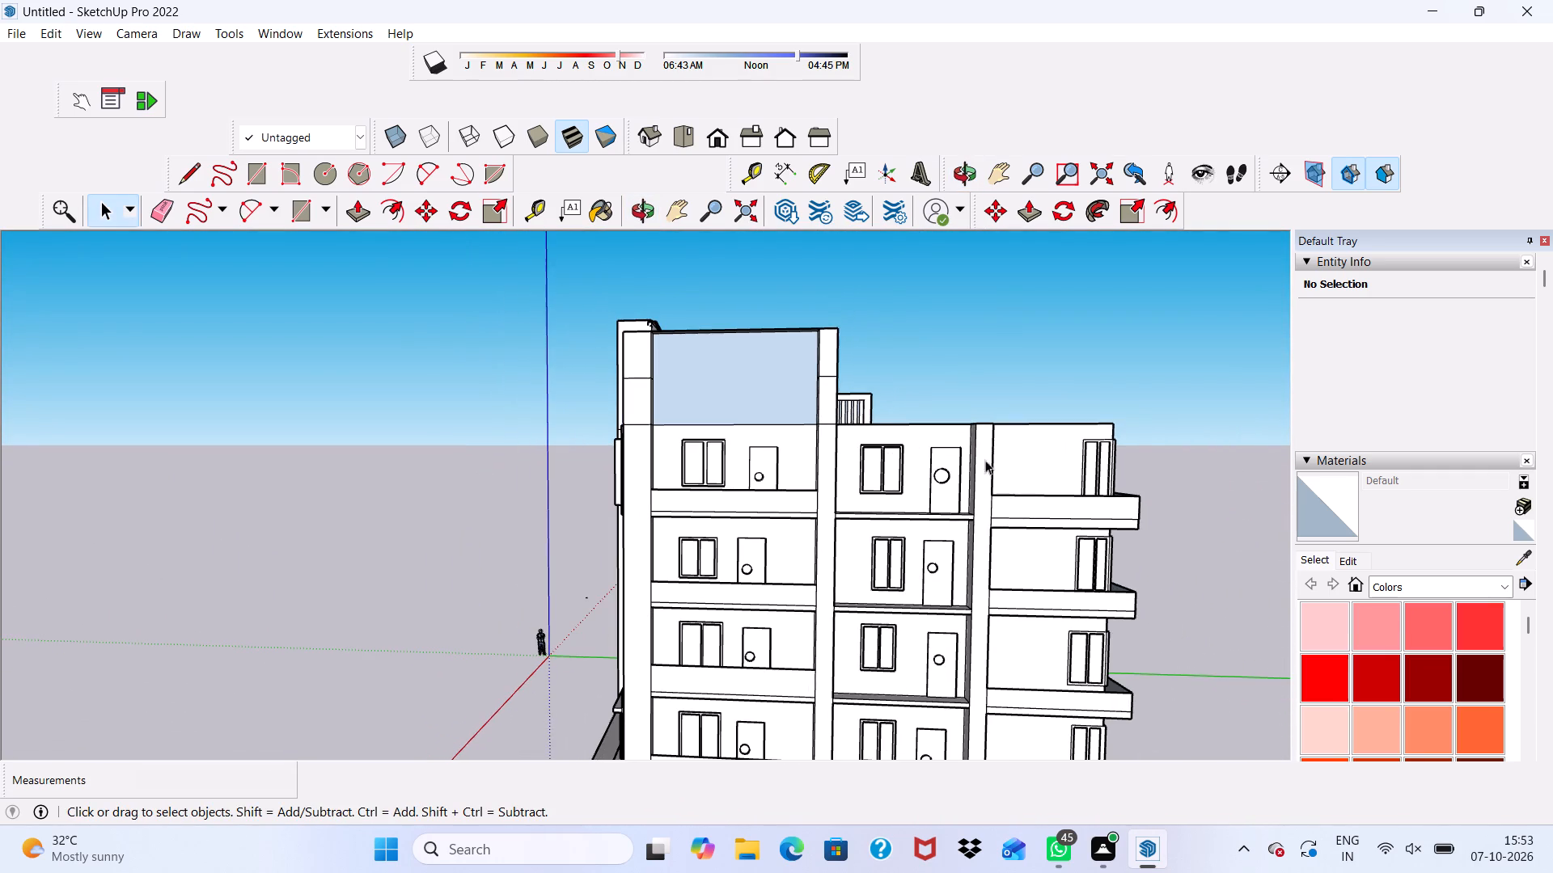
{"action": "scroll", "coordinate": [1056, 547], "scroll_direction": "up", "scroll_amount": 4}
{"action": "scroll", "coordinate": [998, 458], "scroll_direction": "up", "scroll_amount": 2}
{"action": "scroll", "coordinate": [943, 450], "scroll_direction": "down", "scroll_amount": 2}
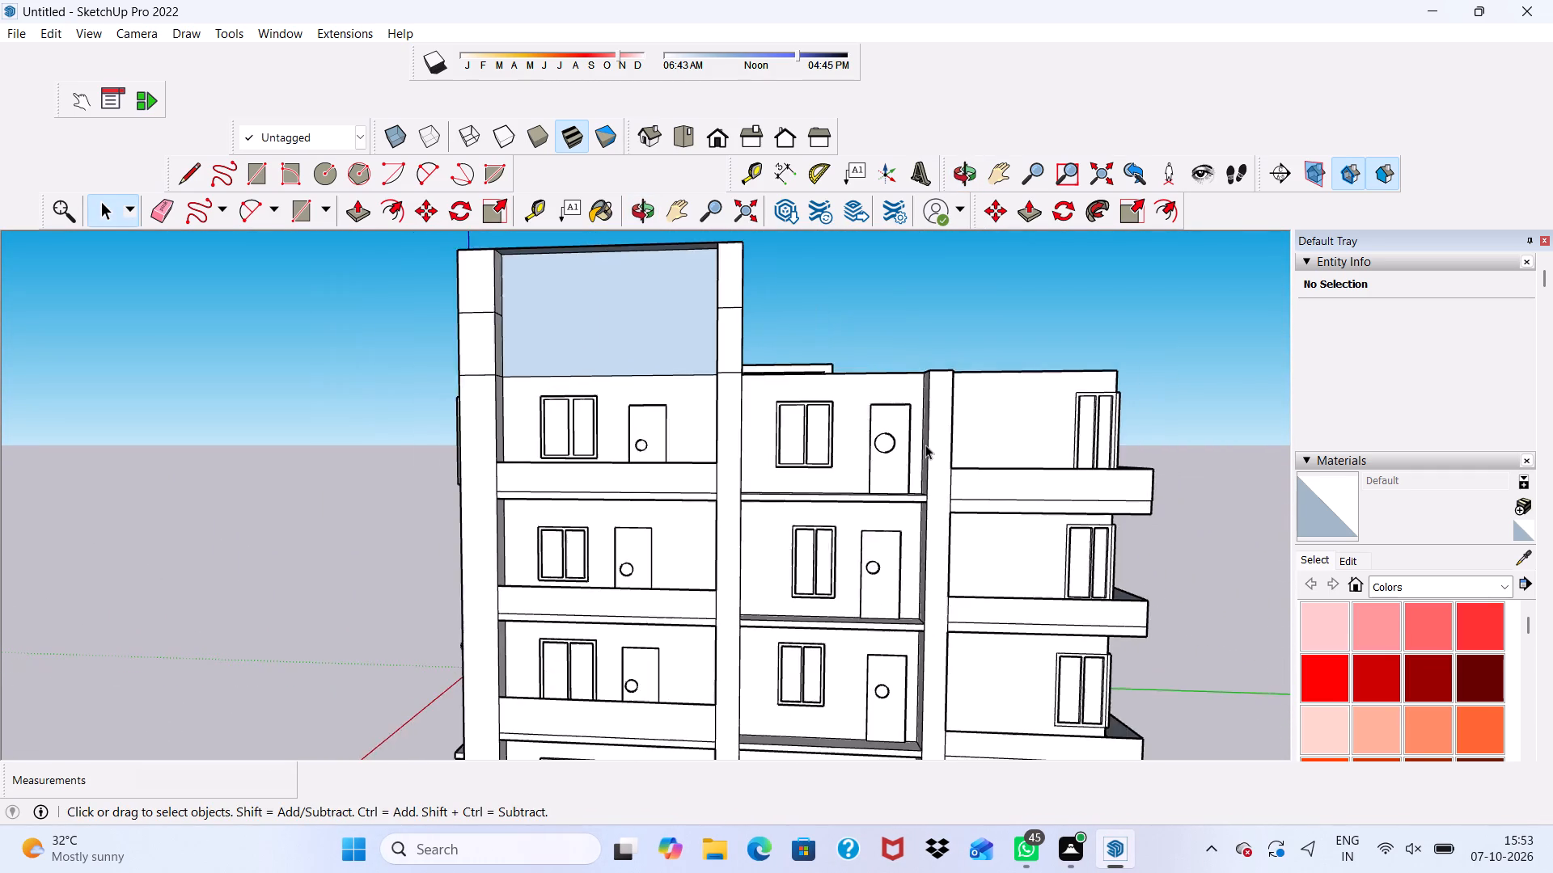
{"action": "scroll", "coordinate": [925, 445], "scroll_direction": "down", "scroll_amount": 5}
{"action": "scroll", "coordinate": [946, 423], "scroll_direction": "up", "scroll_amount": 3}
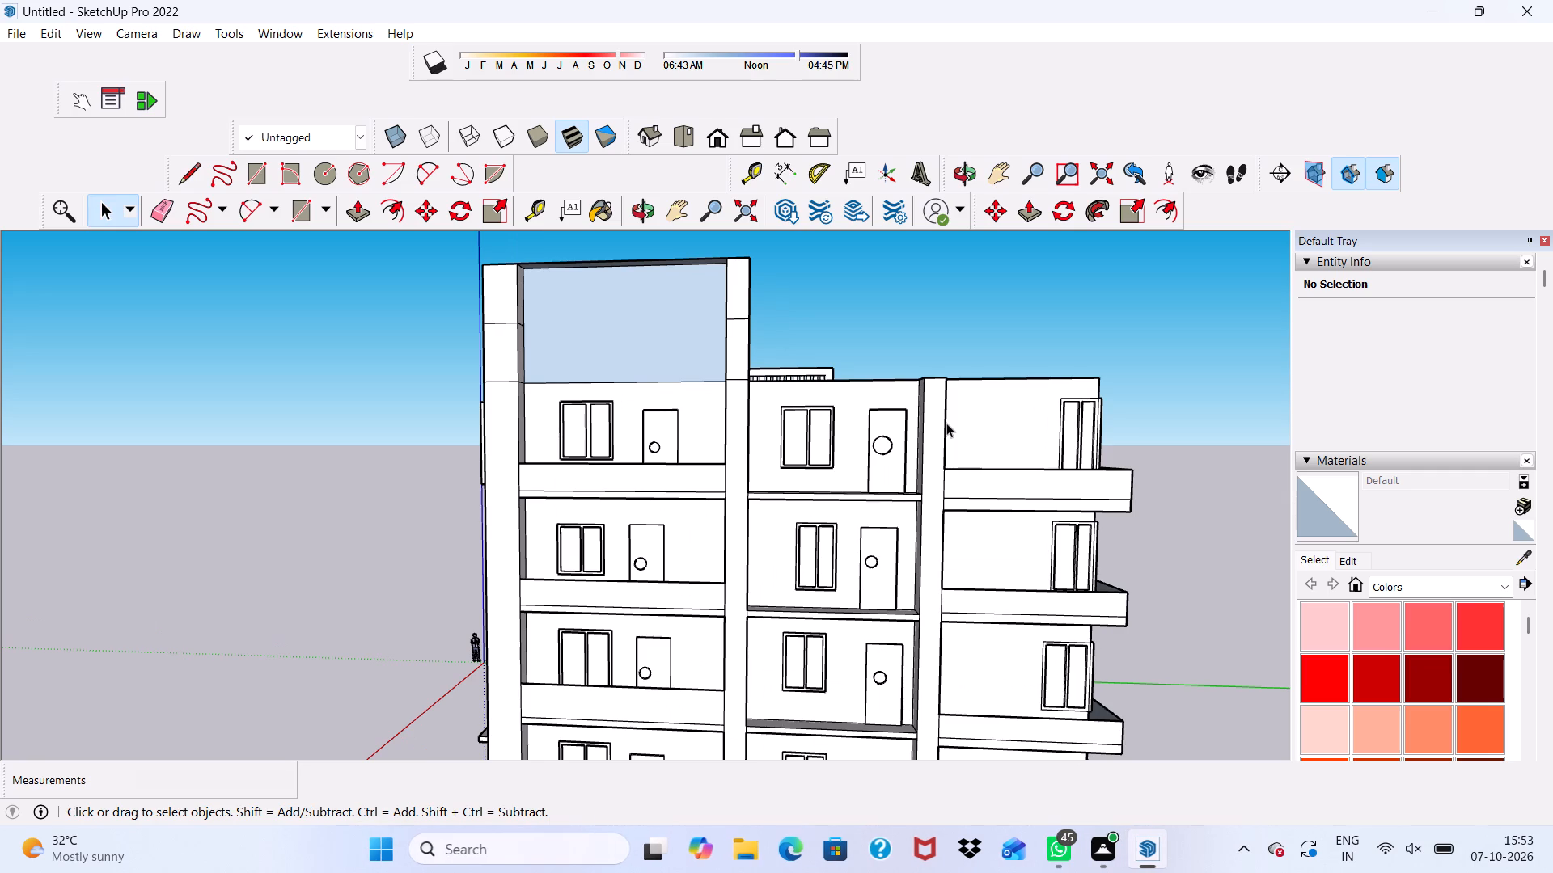
{"action": "scroll", "coordinate": [946, 423], "scroll_direction": "up", "scroll_amount": 1}
{"action": "scroll", "coordinate": [755, 729], "scroll_direction": "down", "scroll_amount": 7}
{"action": "middle_click_drag", "start_coordinate": [926, 476], "coordinate": [709, 593]}
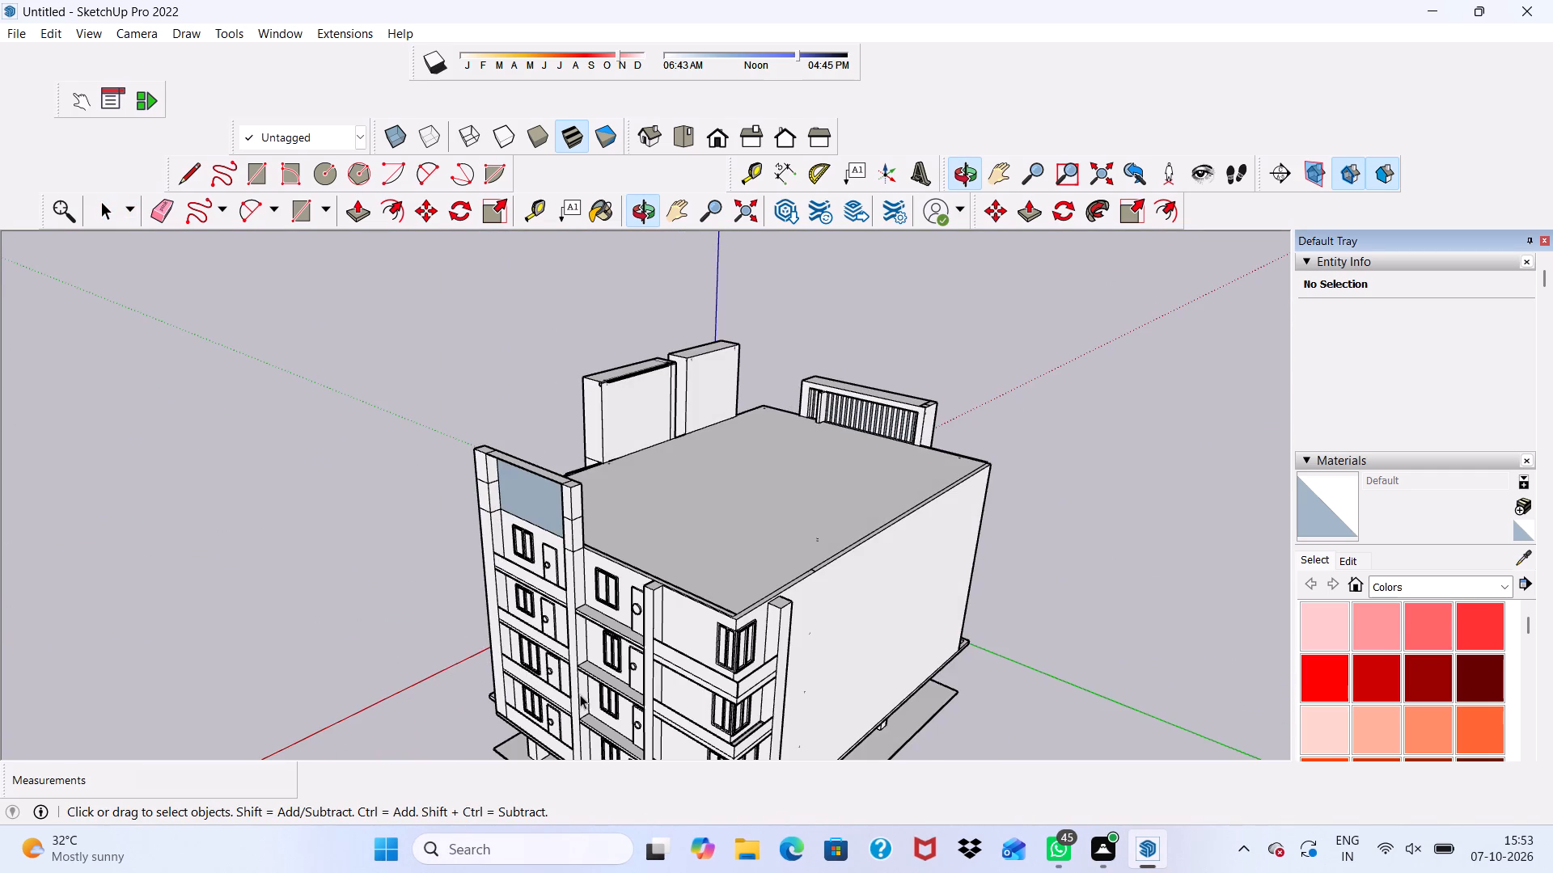
{"action": "scroll", "coordinate": [580, 694], "scroll_direction": "up", "scroll_amount": 1}
{"action": "scroll", "coordinate": [740, 578], "scroll_direction": "up", "scroll_amount": 3}
{"action": "scroll", "coordinate": [743, 573], "scroll_direction": "down", "scroll_amount": 4}
{"action": "middle_click_drag", "start_coordinate": [651, 635], "coordinate": [661, 422]}
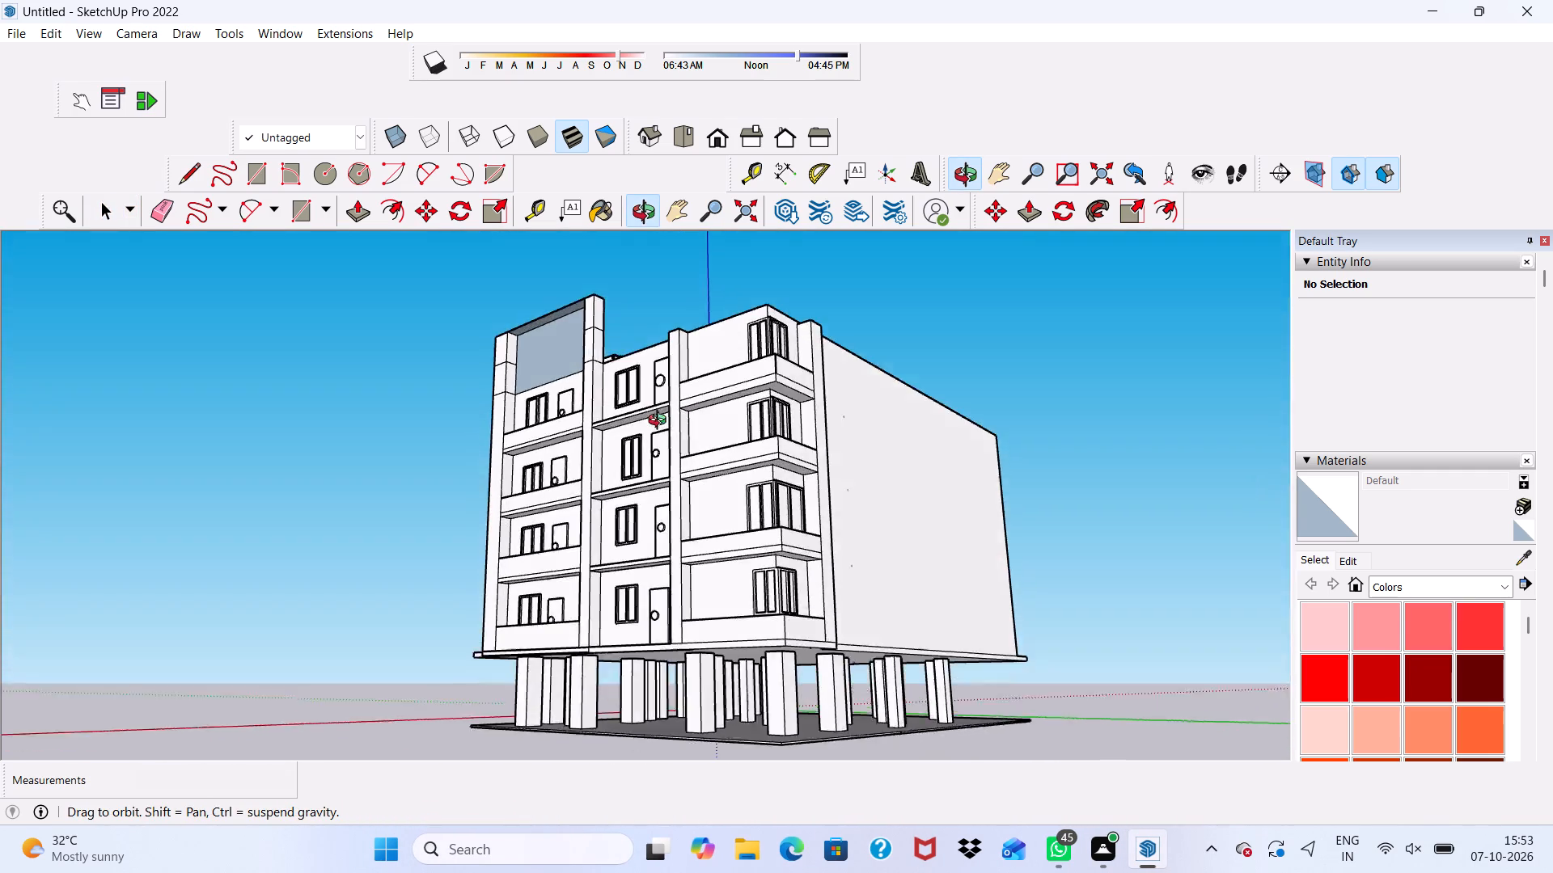
{"action": "middle_click_drag", "start_coordinate": [661, 422], "coordinate": [628, 548]}
Push/Pull the top of the balcony facade's third column, beside the framed opening's columns, up by 10'.
{"action": "scroll", "coordinate": [649, 501], "scroll_direction": "up", "scroll_amount": 4}
{"action": "scroll", "coordinate": [622, 398], "scroll_direction": "up", "scroll_amount": 6}
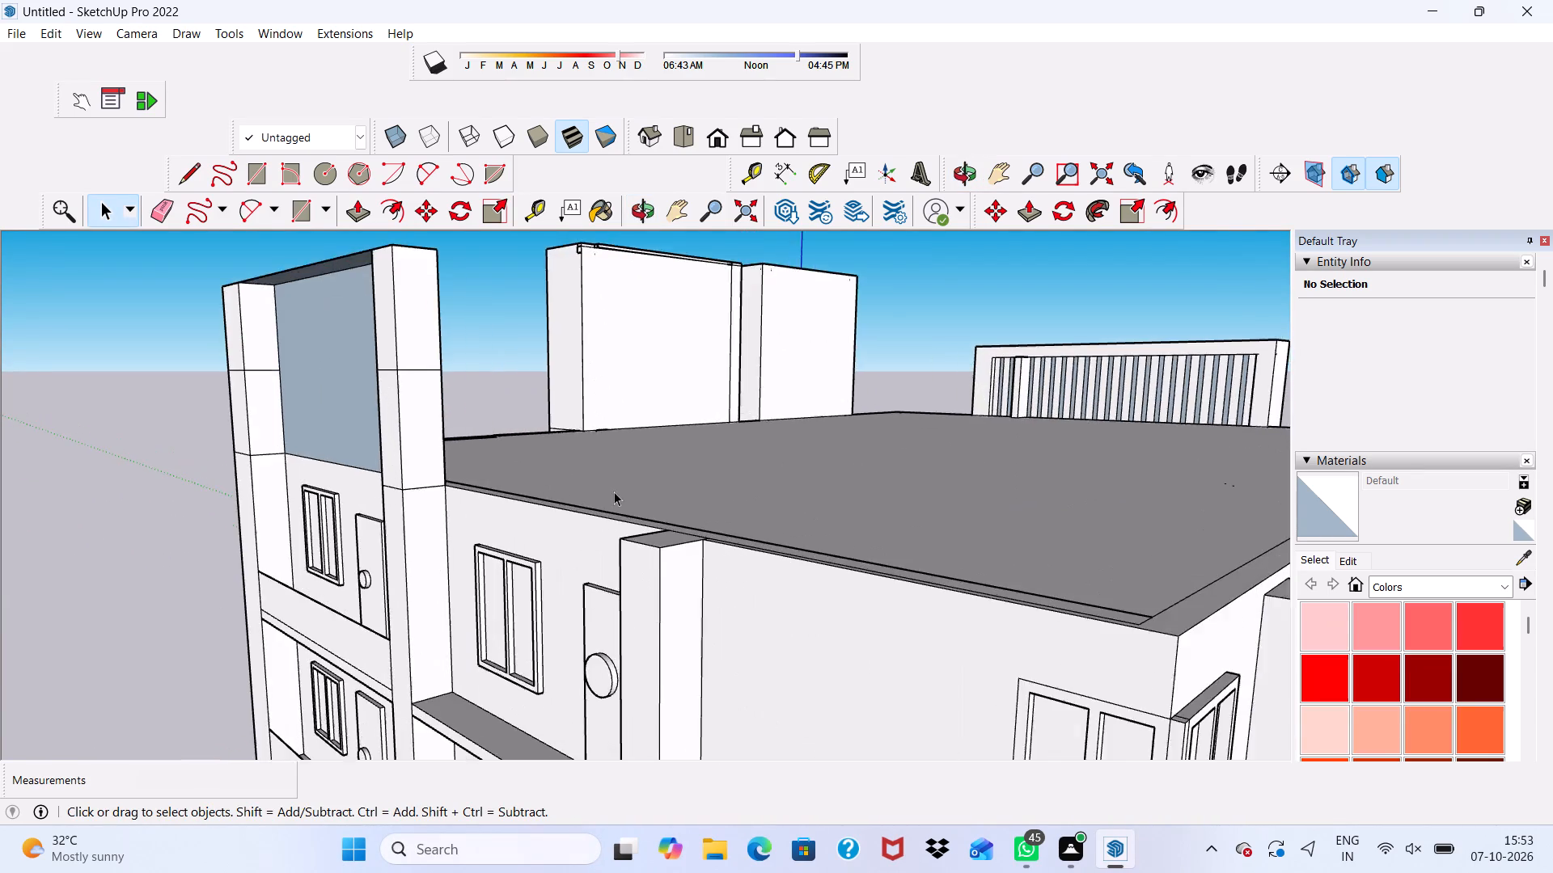
{"action": "scroll", "coordinate": [614, 491], "scroll_direction": "down", "scroll_amount": 13}
{"action": "middle_click_drag", "start_coordinate": [665, 469], "coordinate": [669, 558]}
{"action": "scroll", "coordinate": [641, 589], "scroll_direction": "up", "scroll_amount": 9}
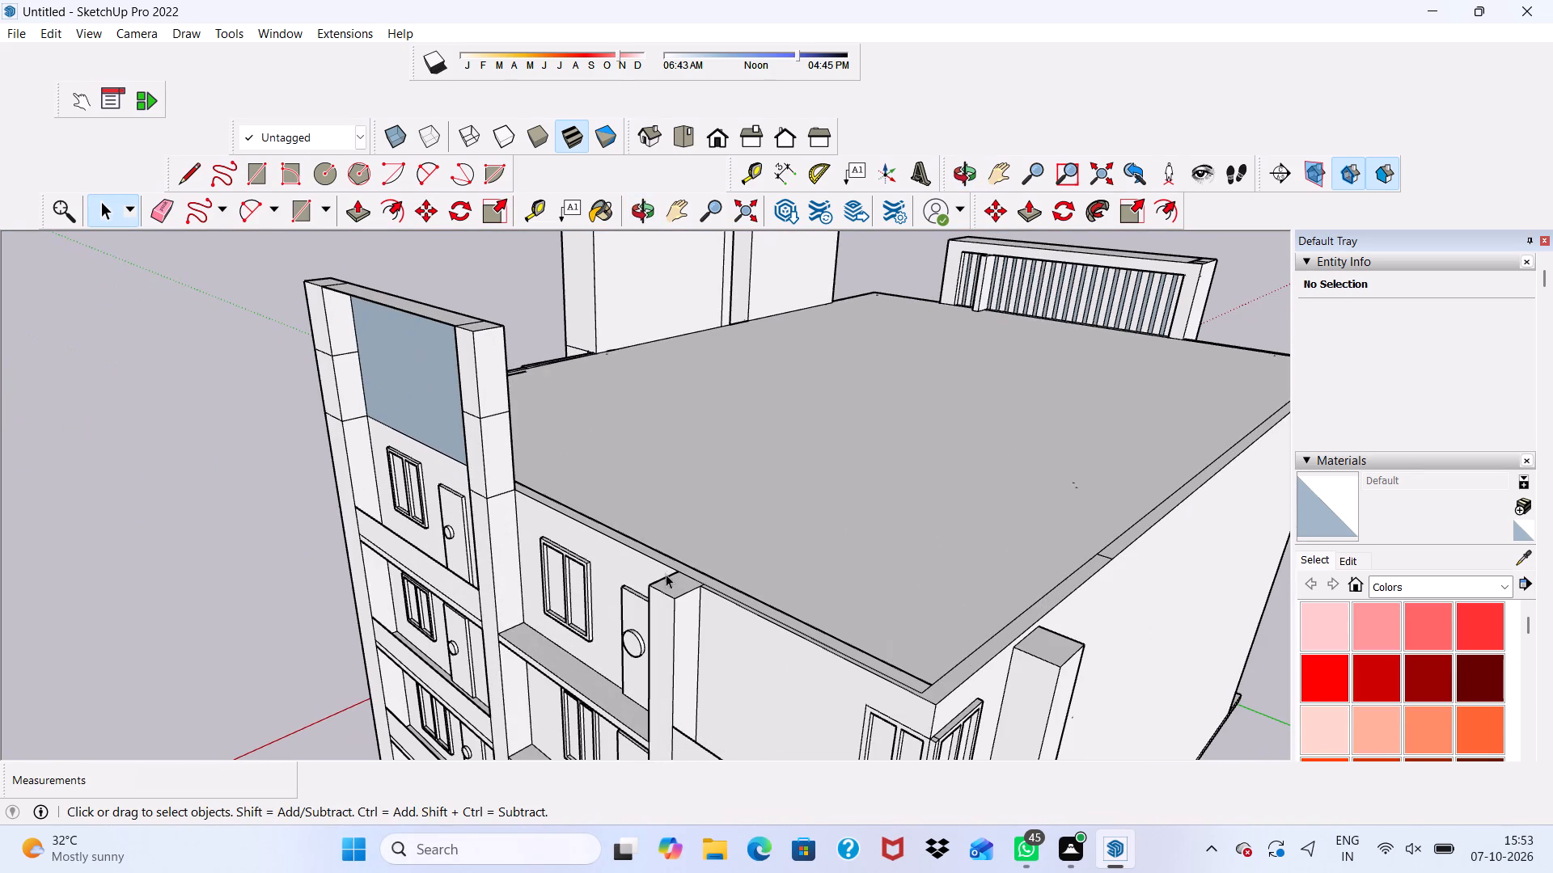
{"action": "left_click", "coordinate": [671, 584]}
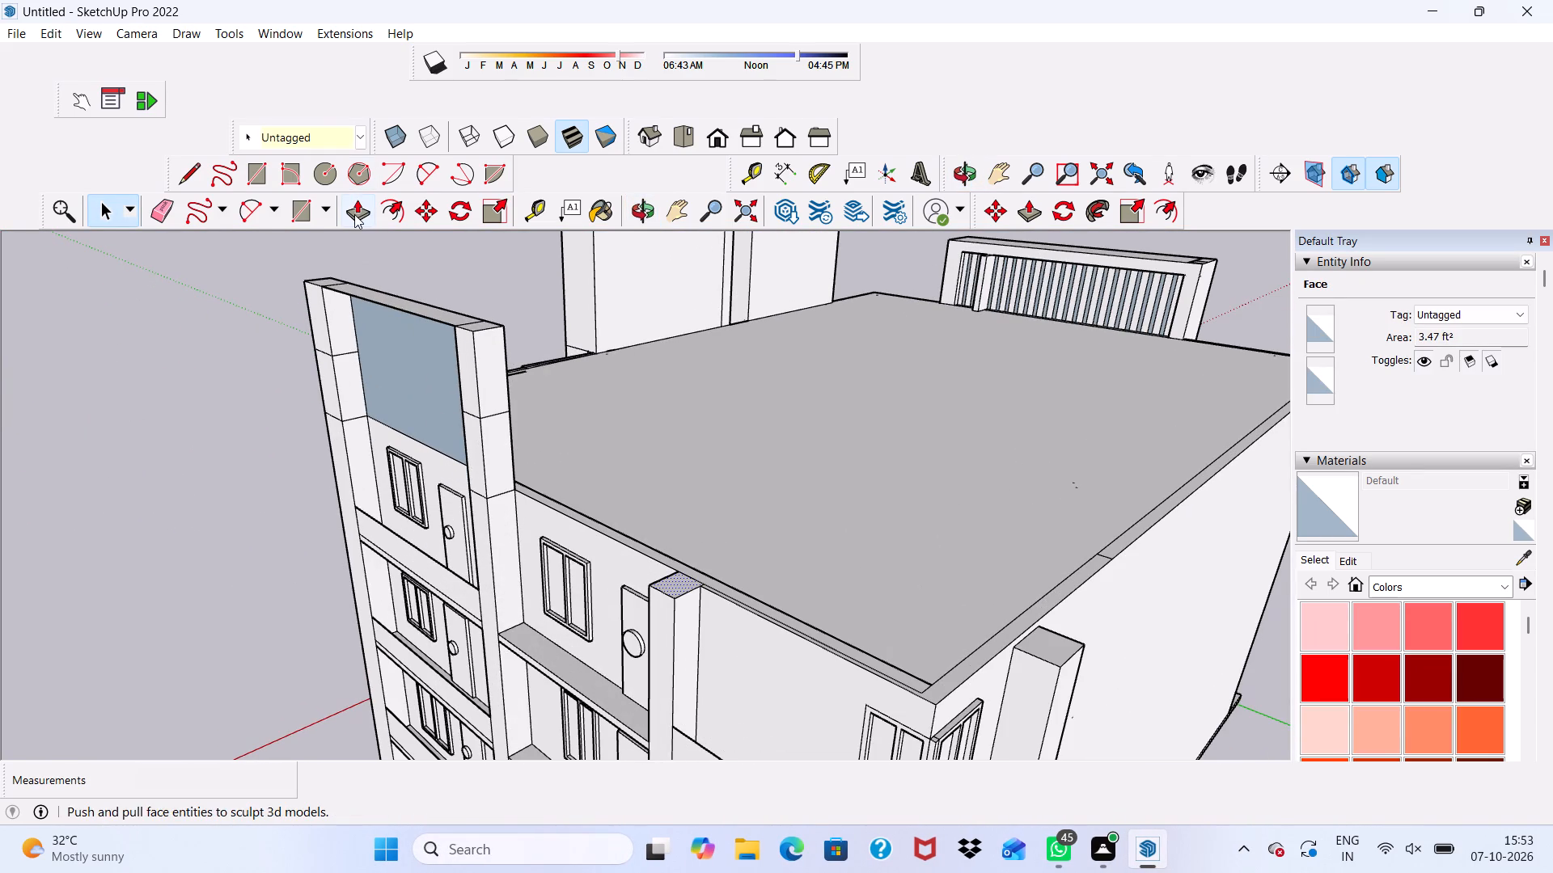
{"action": "left_click", "coordinate": [354, 214]}
{"action": "scroll", "coordinate": [796, 567], "scroll_direction": "up", "scroll_amount": 2}
{"action": "left_click", "coordinate": [657, 576]}
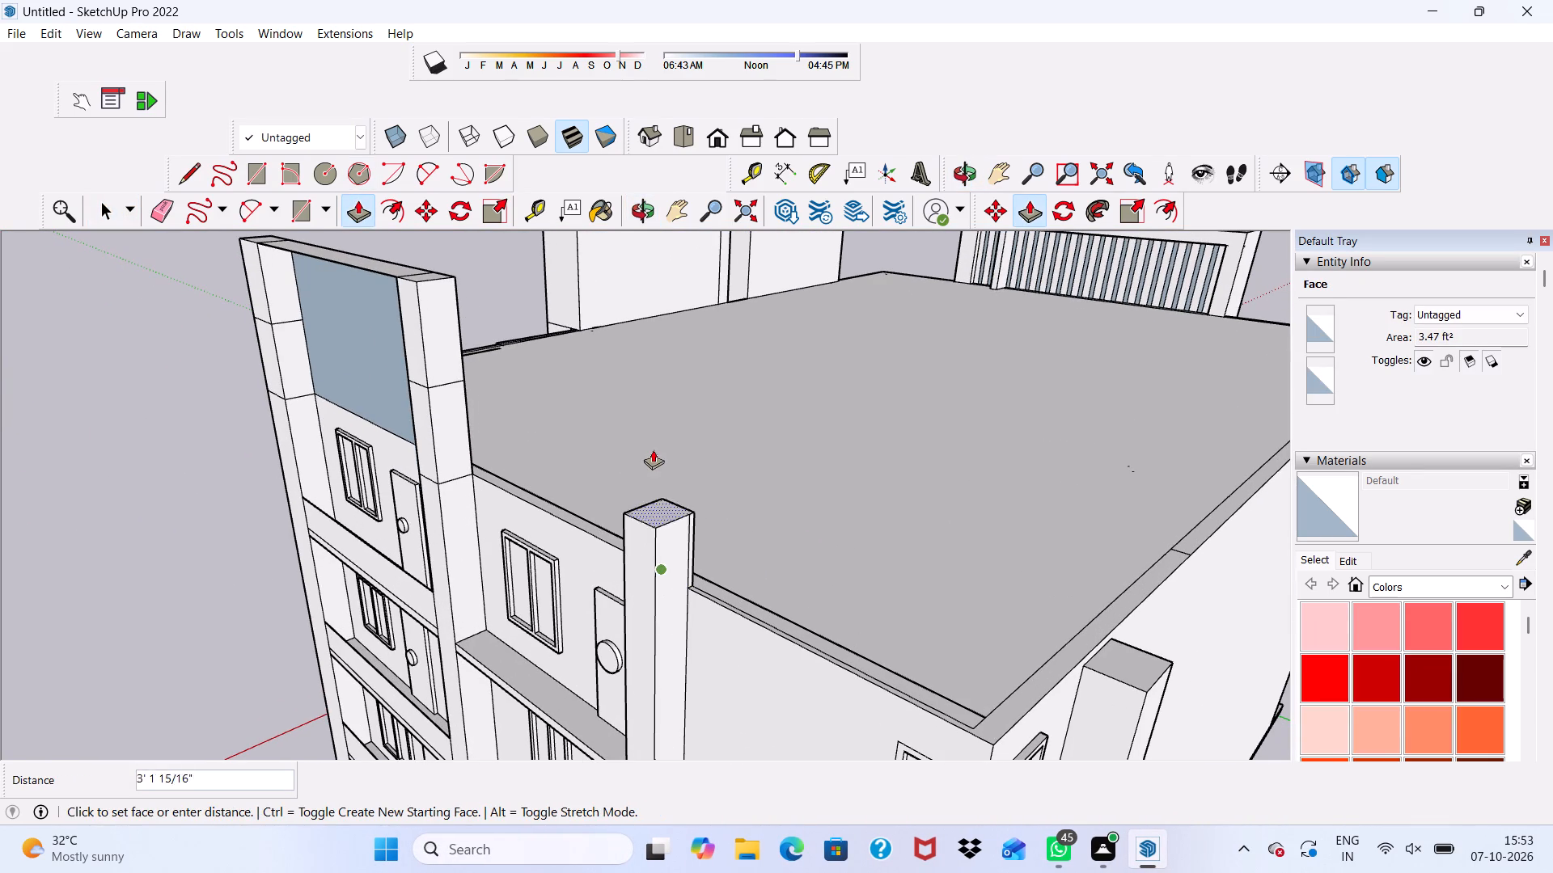
{"action": "type", "text": "10"}
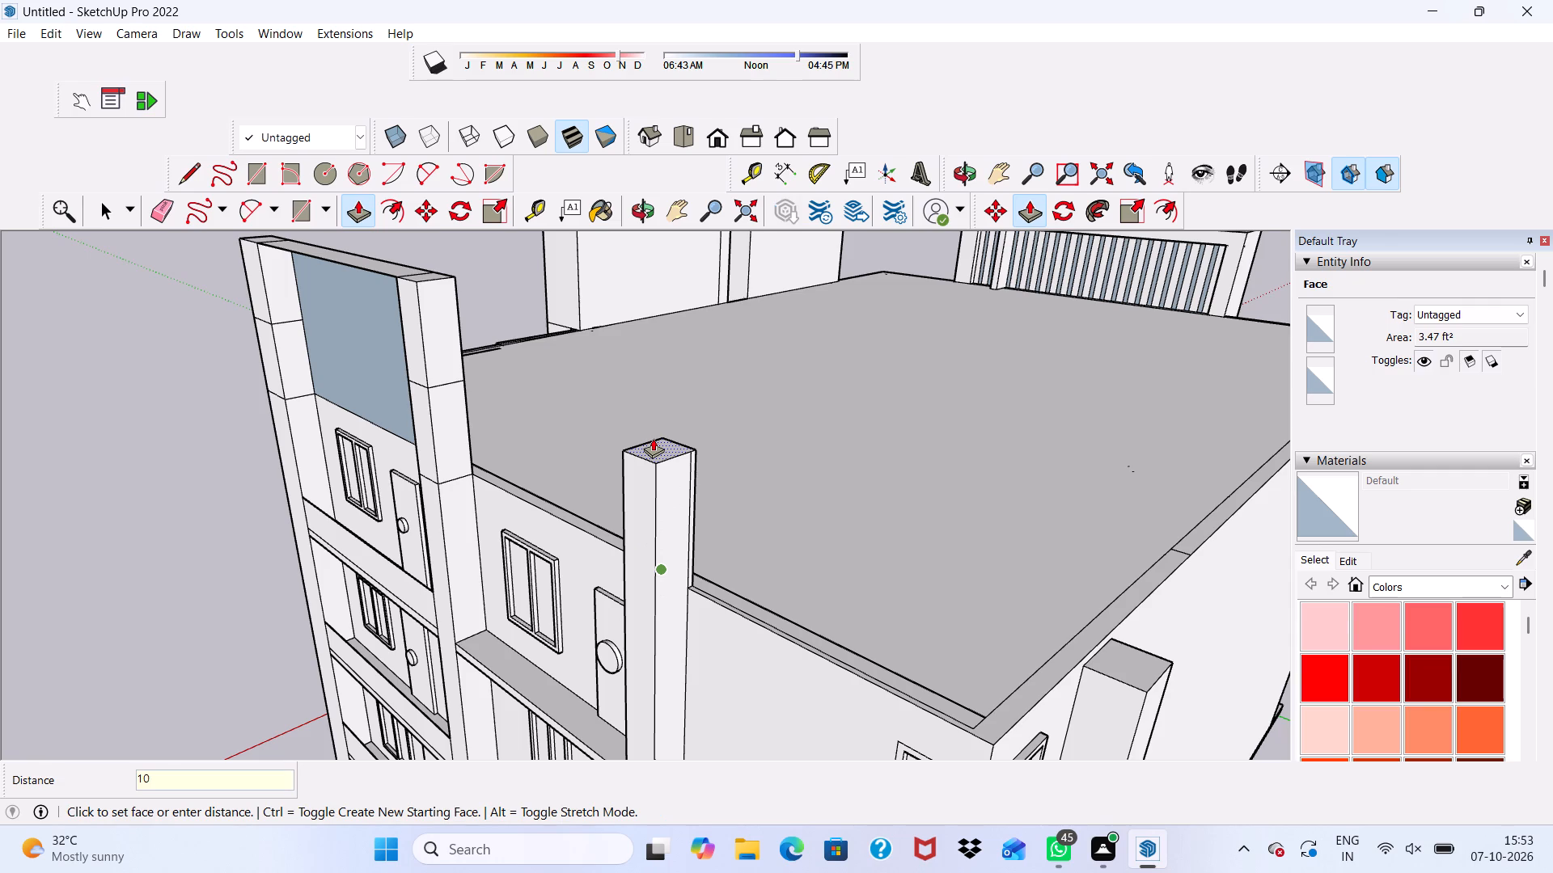
{"action": "key", "text": "apostrophe"}
{"action": "key", "text": "Return"}
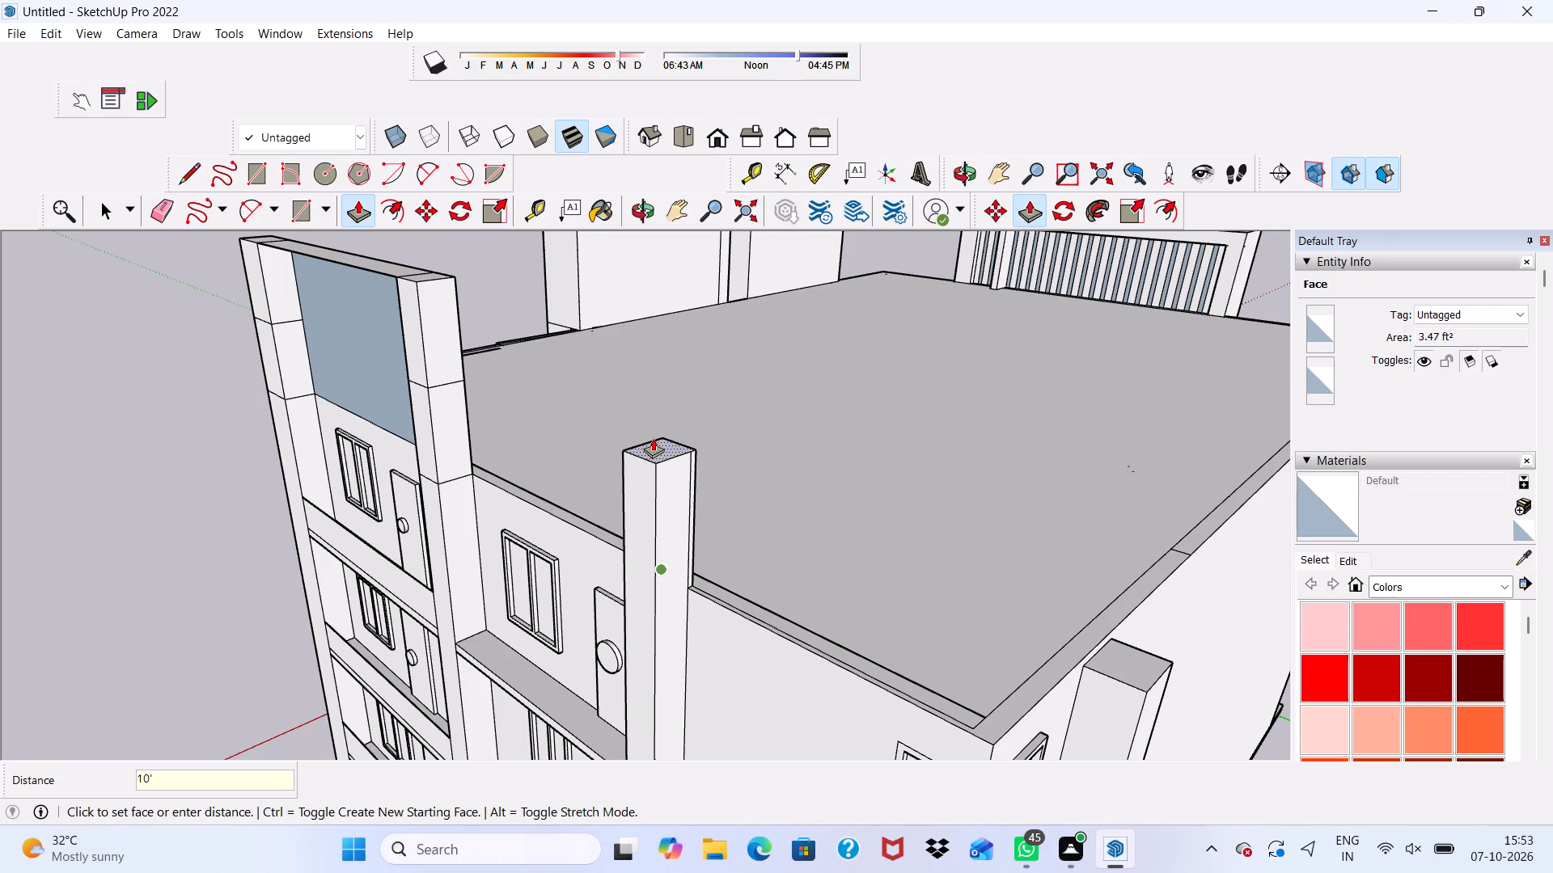
Push/Pull the top of the balcony facade's end column, next to the corner windows, up by 10'.
{"action": "scroll", "coordinate": [713, 415], "scroll_direction": "down", "scroll_amount": 5}
{"action": "scroll", "coordinate": [973, 645], "scroll_direction": "up", "scroll_amount": 4}
{"action": "scroll", "coordinate": [876, 454], "scroll_direction": "up", "scroll_amount": 4}
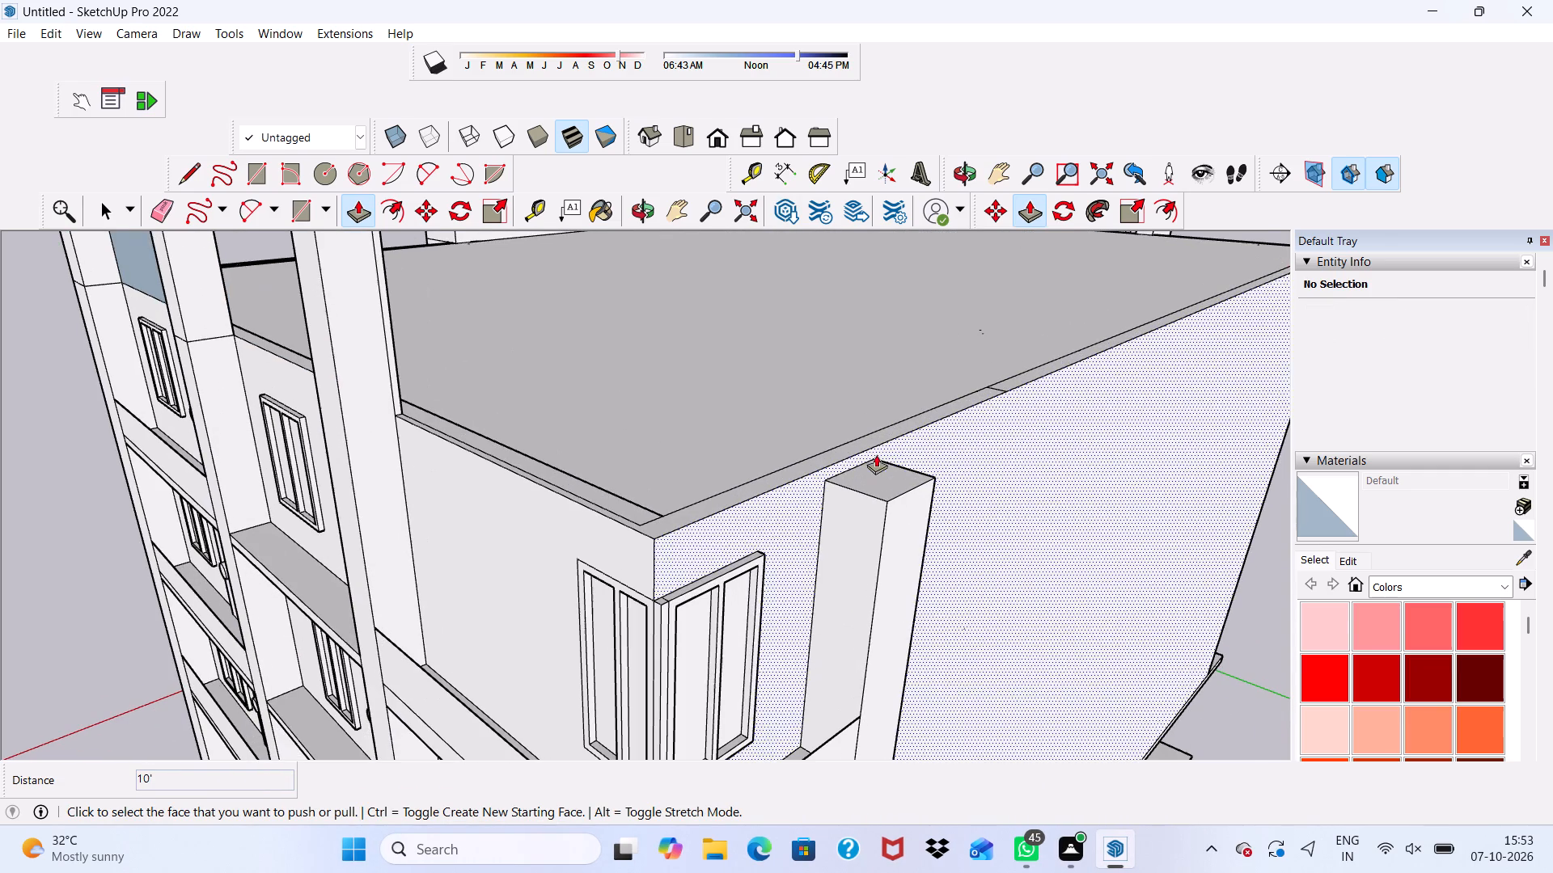
{"action": "left_click", "coordinate": [878, 477]}
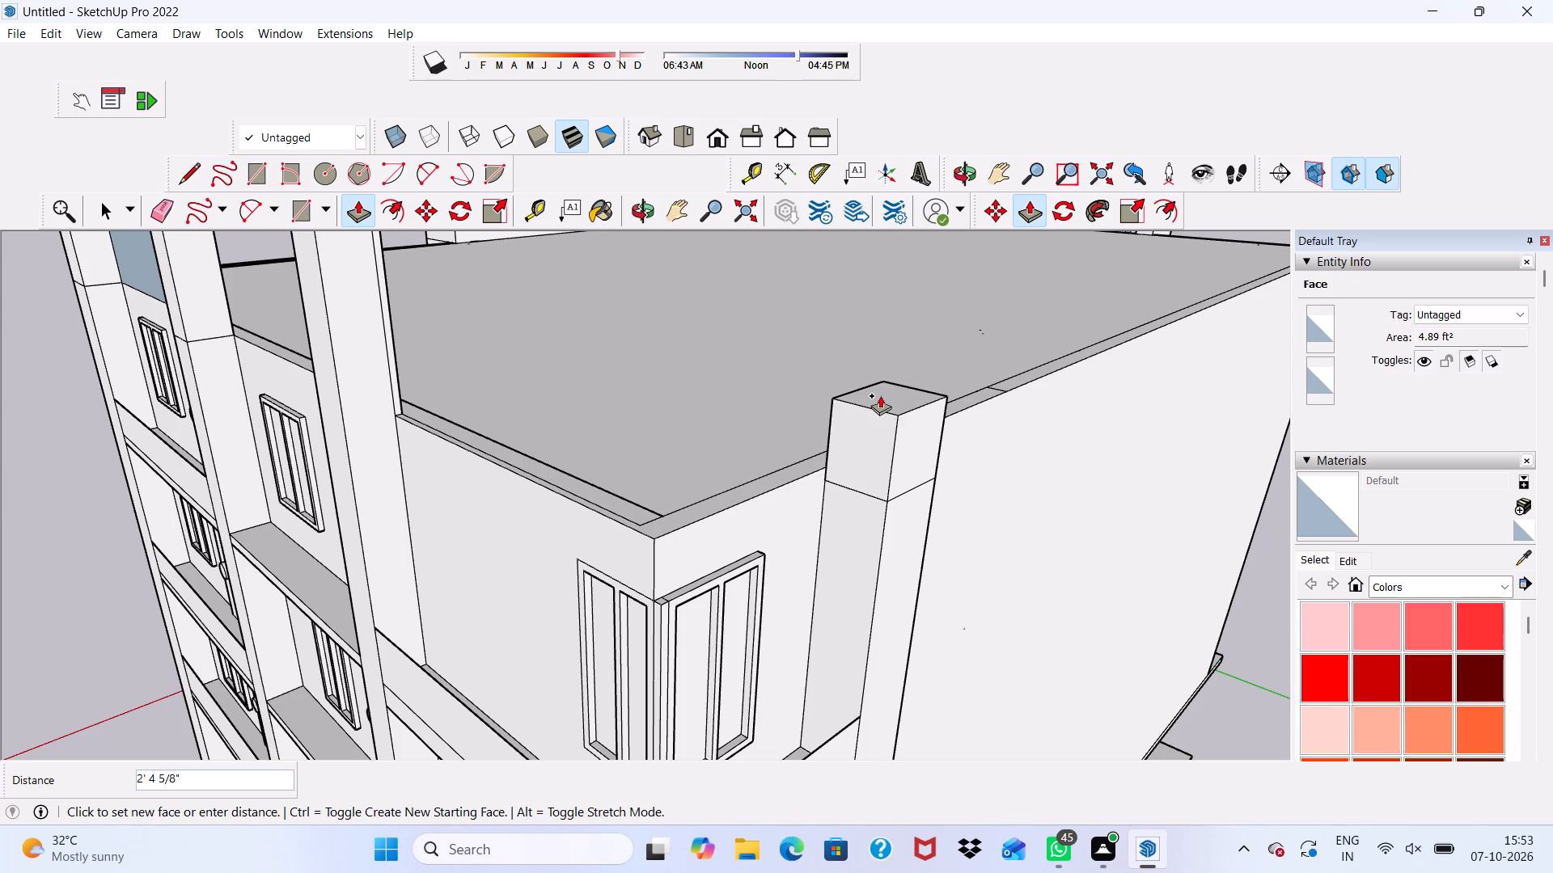
{"action": "type", "text": "10'"}
{"action": "key", "text": "Return"}
{"action": "scroll", "coordinate": [880, 395], "scroll_direction": "up", "scroll_amount": 1}
{"action": "scroll", "coordinate": [880, 395], "scroll_direction": "down", "scroll_amount": 4}
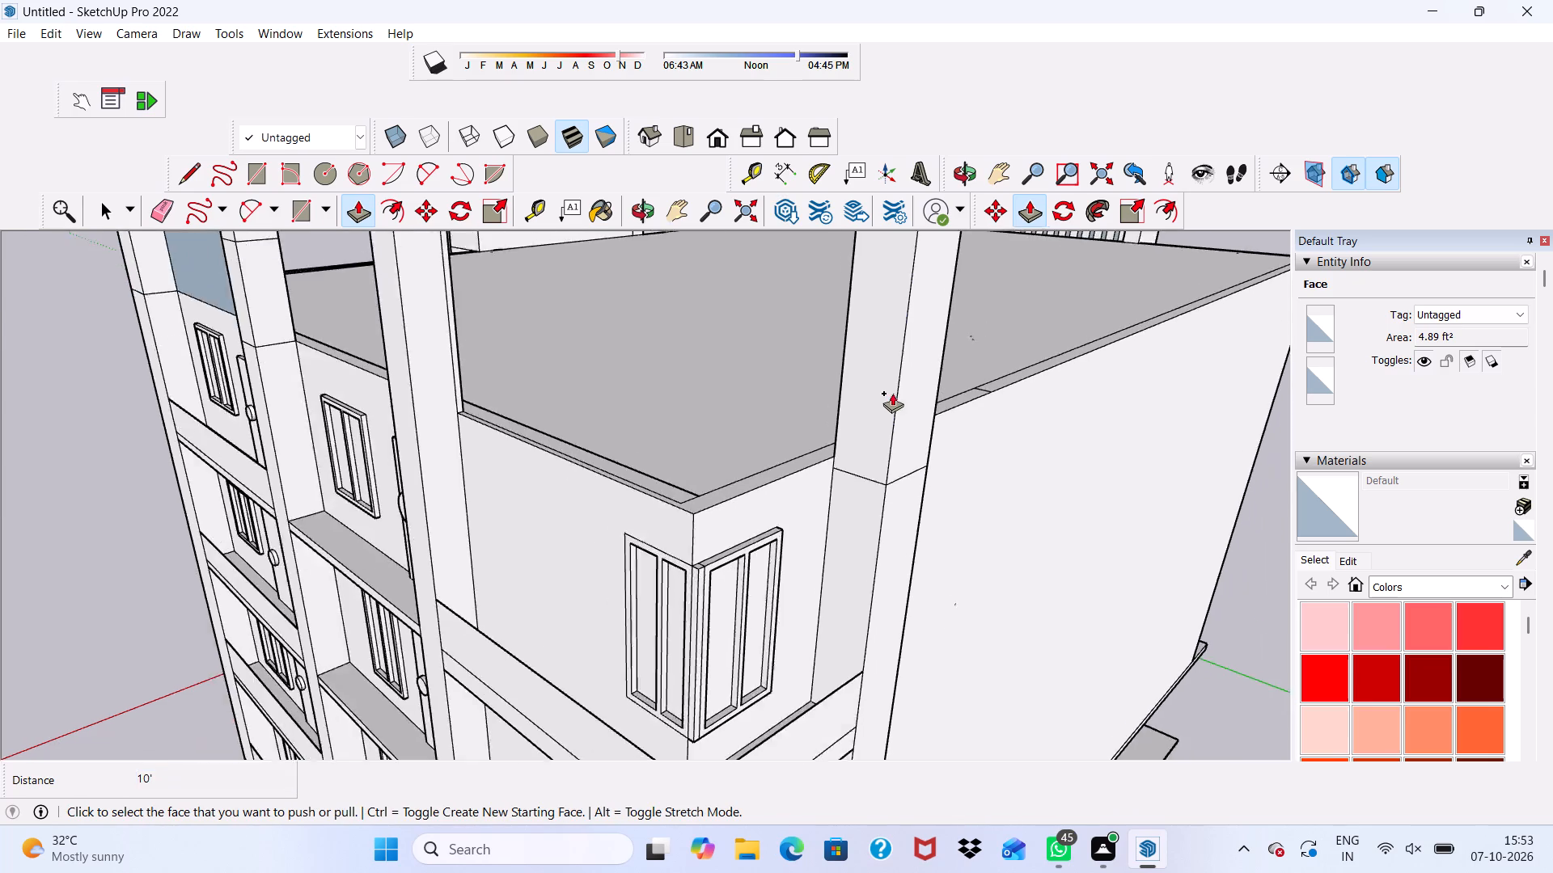
{"action": "scroll", "coordinate": [910, 385], "scroll_direction": "up", "scroll_amount": 5}
{"action": "scroll", "coordinate": [910, 385], "scroll_direction": "down", "scroll_amount": 15}
{"action": "scroll", "coordinate": [705, 382], "scroll_direction": "up", "scroll_amount": 3}
{"action": "key", "text": "space"}
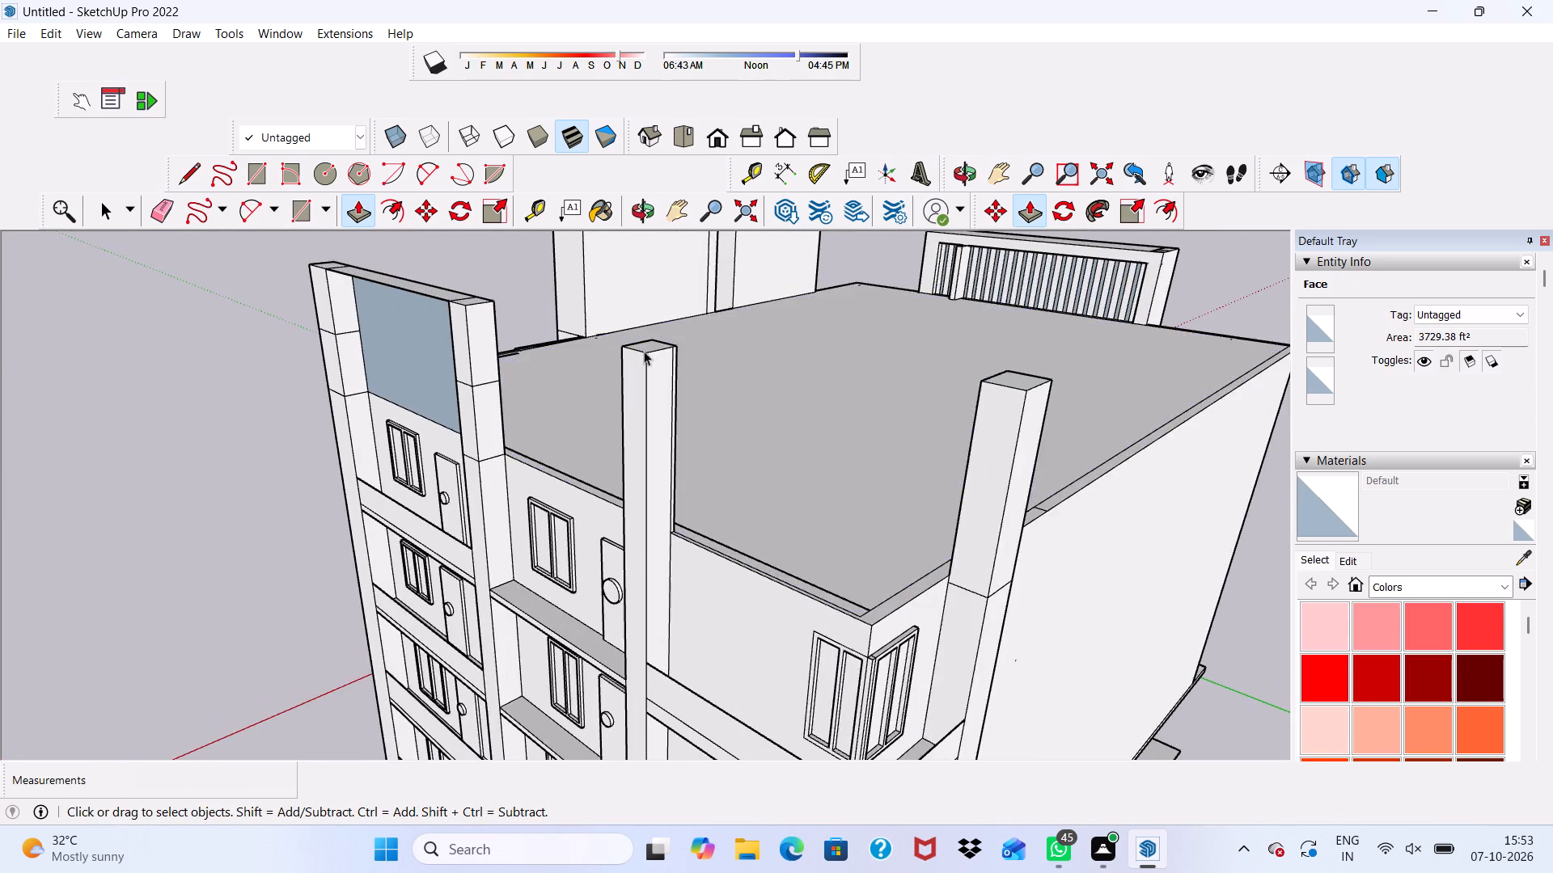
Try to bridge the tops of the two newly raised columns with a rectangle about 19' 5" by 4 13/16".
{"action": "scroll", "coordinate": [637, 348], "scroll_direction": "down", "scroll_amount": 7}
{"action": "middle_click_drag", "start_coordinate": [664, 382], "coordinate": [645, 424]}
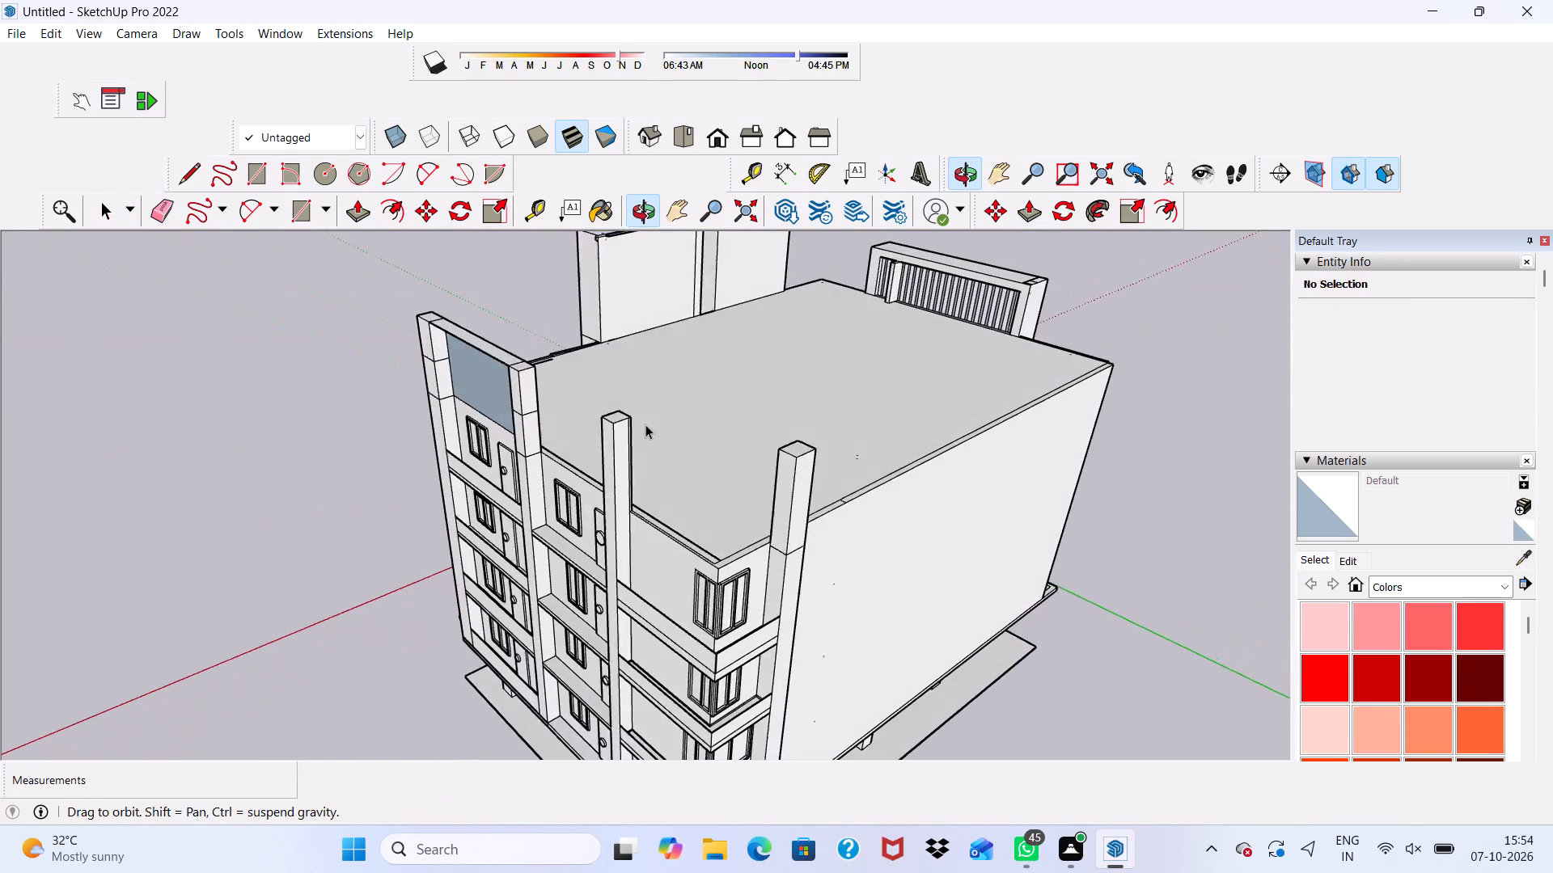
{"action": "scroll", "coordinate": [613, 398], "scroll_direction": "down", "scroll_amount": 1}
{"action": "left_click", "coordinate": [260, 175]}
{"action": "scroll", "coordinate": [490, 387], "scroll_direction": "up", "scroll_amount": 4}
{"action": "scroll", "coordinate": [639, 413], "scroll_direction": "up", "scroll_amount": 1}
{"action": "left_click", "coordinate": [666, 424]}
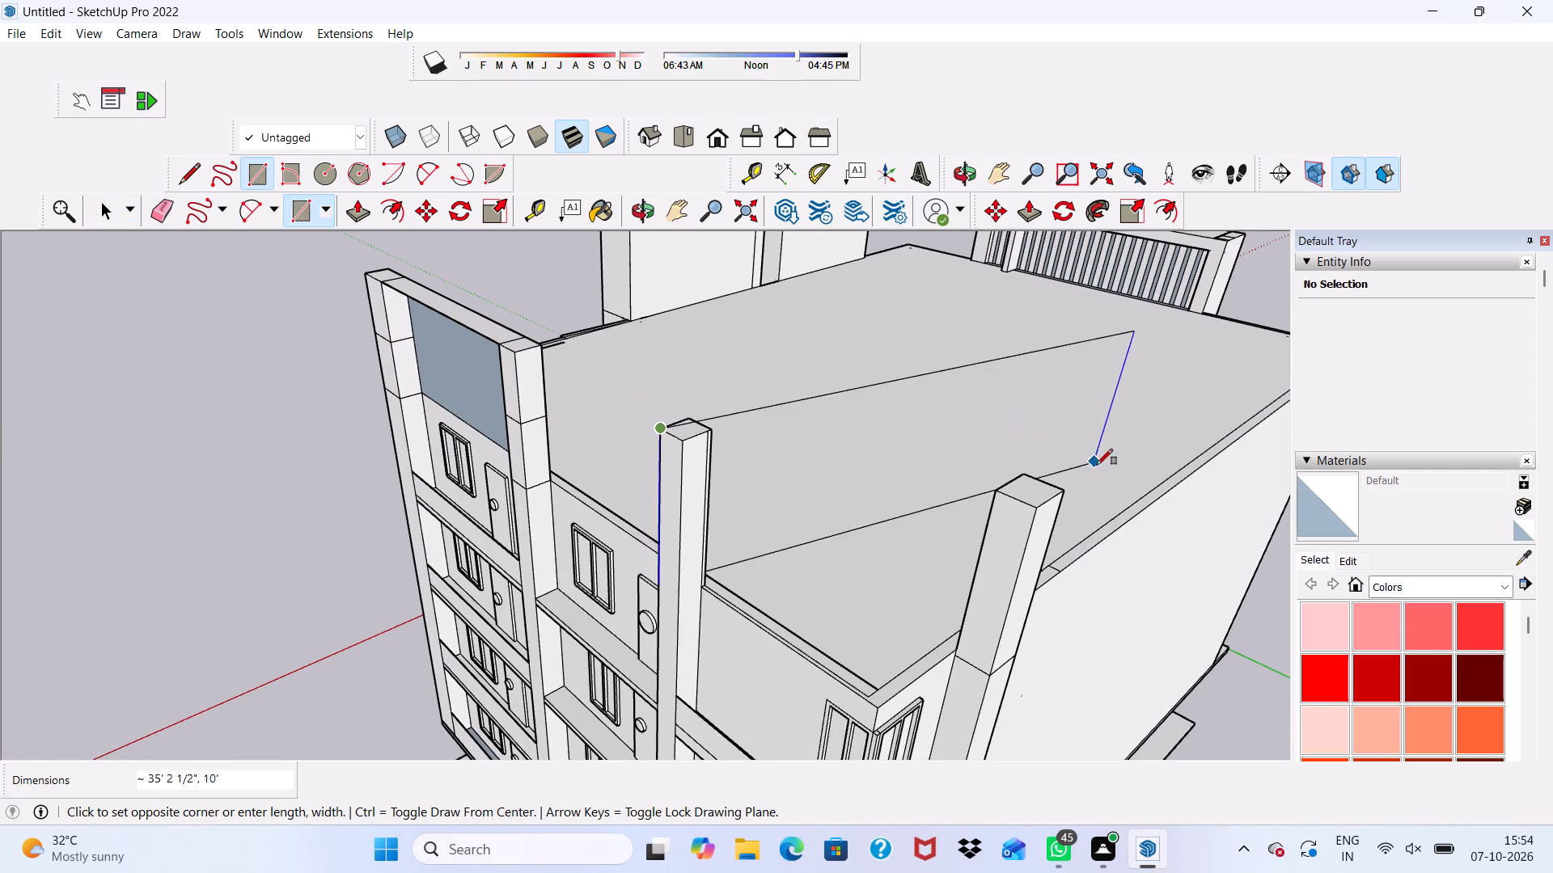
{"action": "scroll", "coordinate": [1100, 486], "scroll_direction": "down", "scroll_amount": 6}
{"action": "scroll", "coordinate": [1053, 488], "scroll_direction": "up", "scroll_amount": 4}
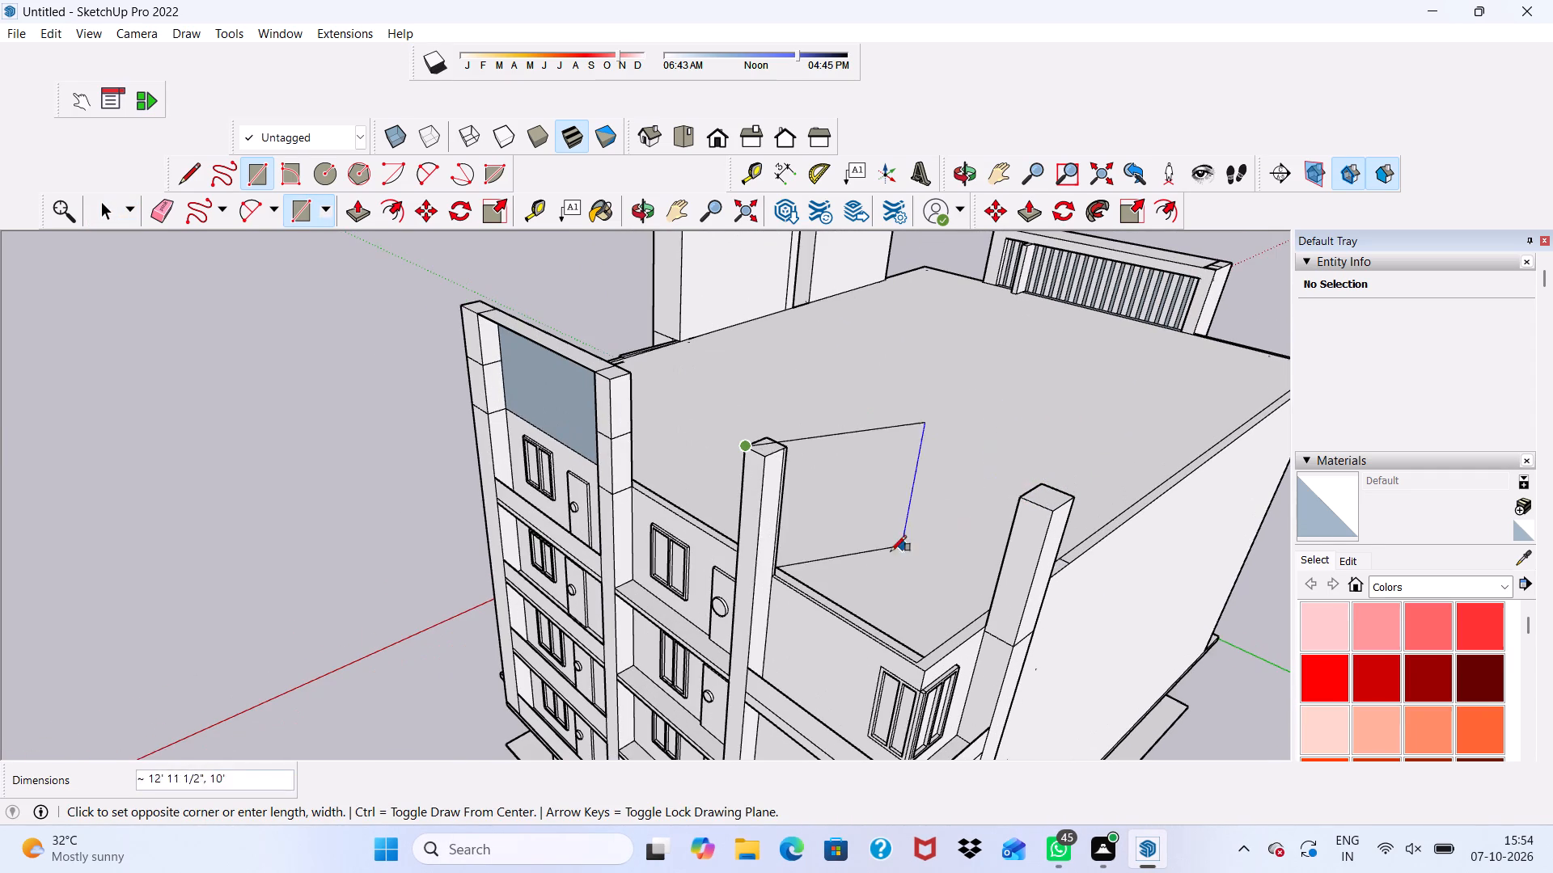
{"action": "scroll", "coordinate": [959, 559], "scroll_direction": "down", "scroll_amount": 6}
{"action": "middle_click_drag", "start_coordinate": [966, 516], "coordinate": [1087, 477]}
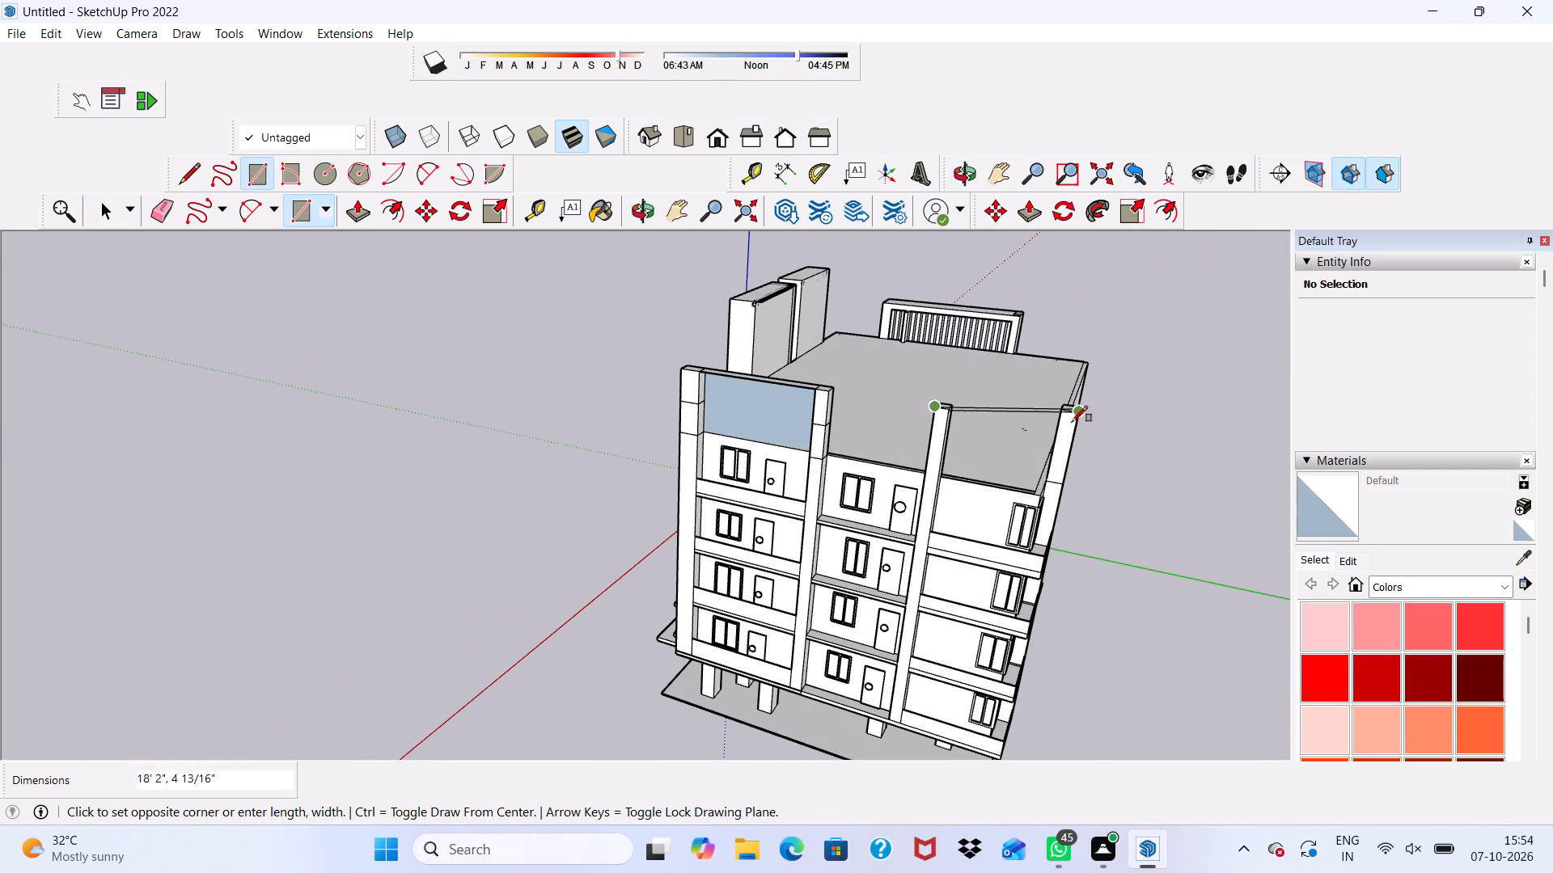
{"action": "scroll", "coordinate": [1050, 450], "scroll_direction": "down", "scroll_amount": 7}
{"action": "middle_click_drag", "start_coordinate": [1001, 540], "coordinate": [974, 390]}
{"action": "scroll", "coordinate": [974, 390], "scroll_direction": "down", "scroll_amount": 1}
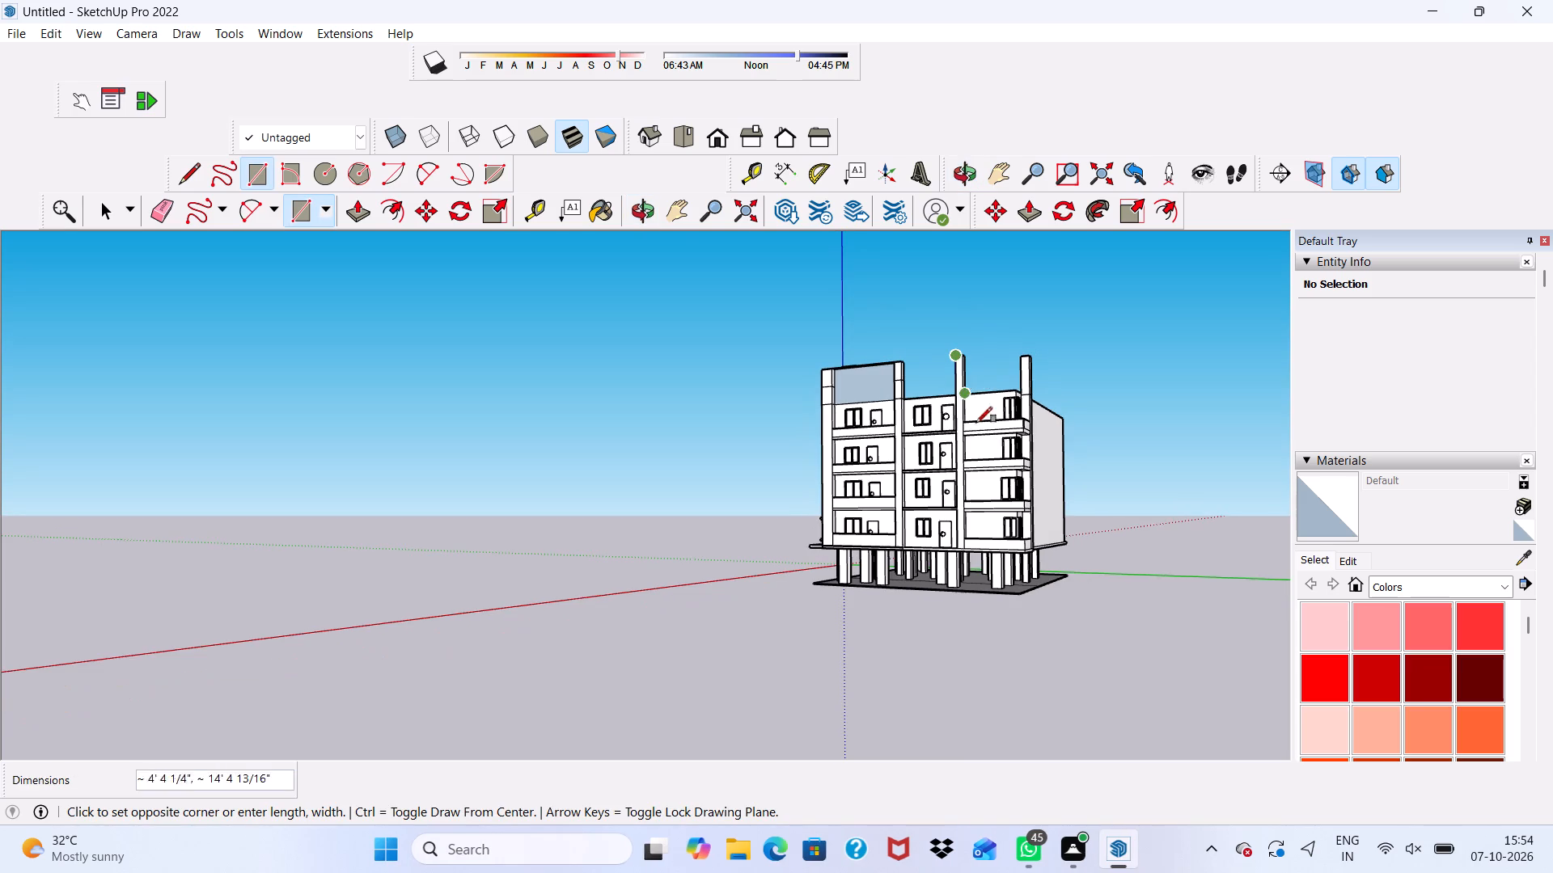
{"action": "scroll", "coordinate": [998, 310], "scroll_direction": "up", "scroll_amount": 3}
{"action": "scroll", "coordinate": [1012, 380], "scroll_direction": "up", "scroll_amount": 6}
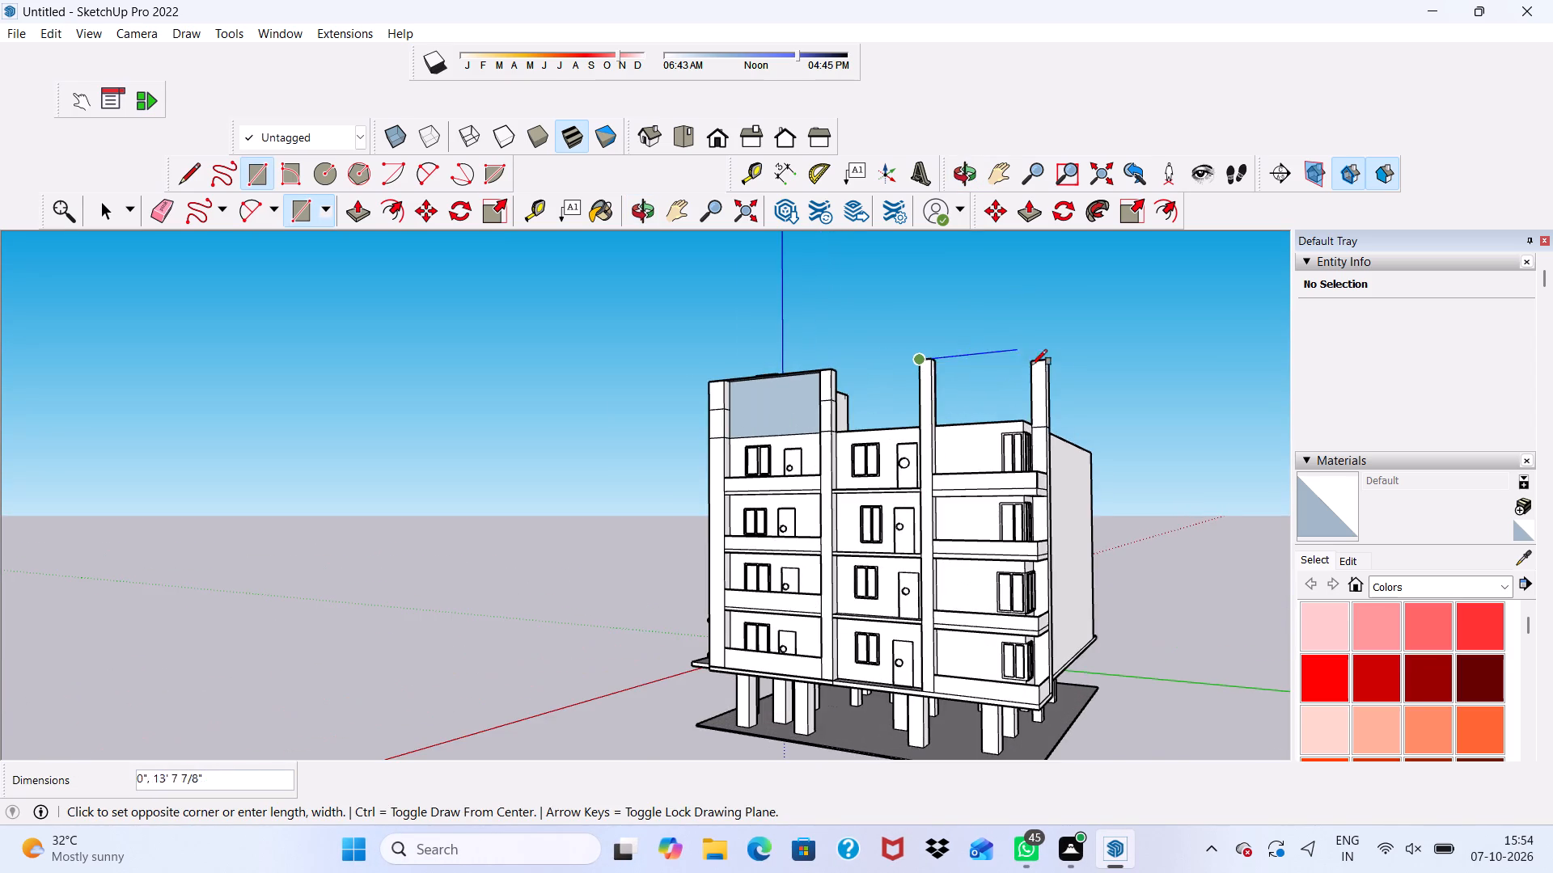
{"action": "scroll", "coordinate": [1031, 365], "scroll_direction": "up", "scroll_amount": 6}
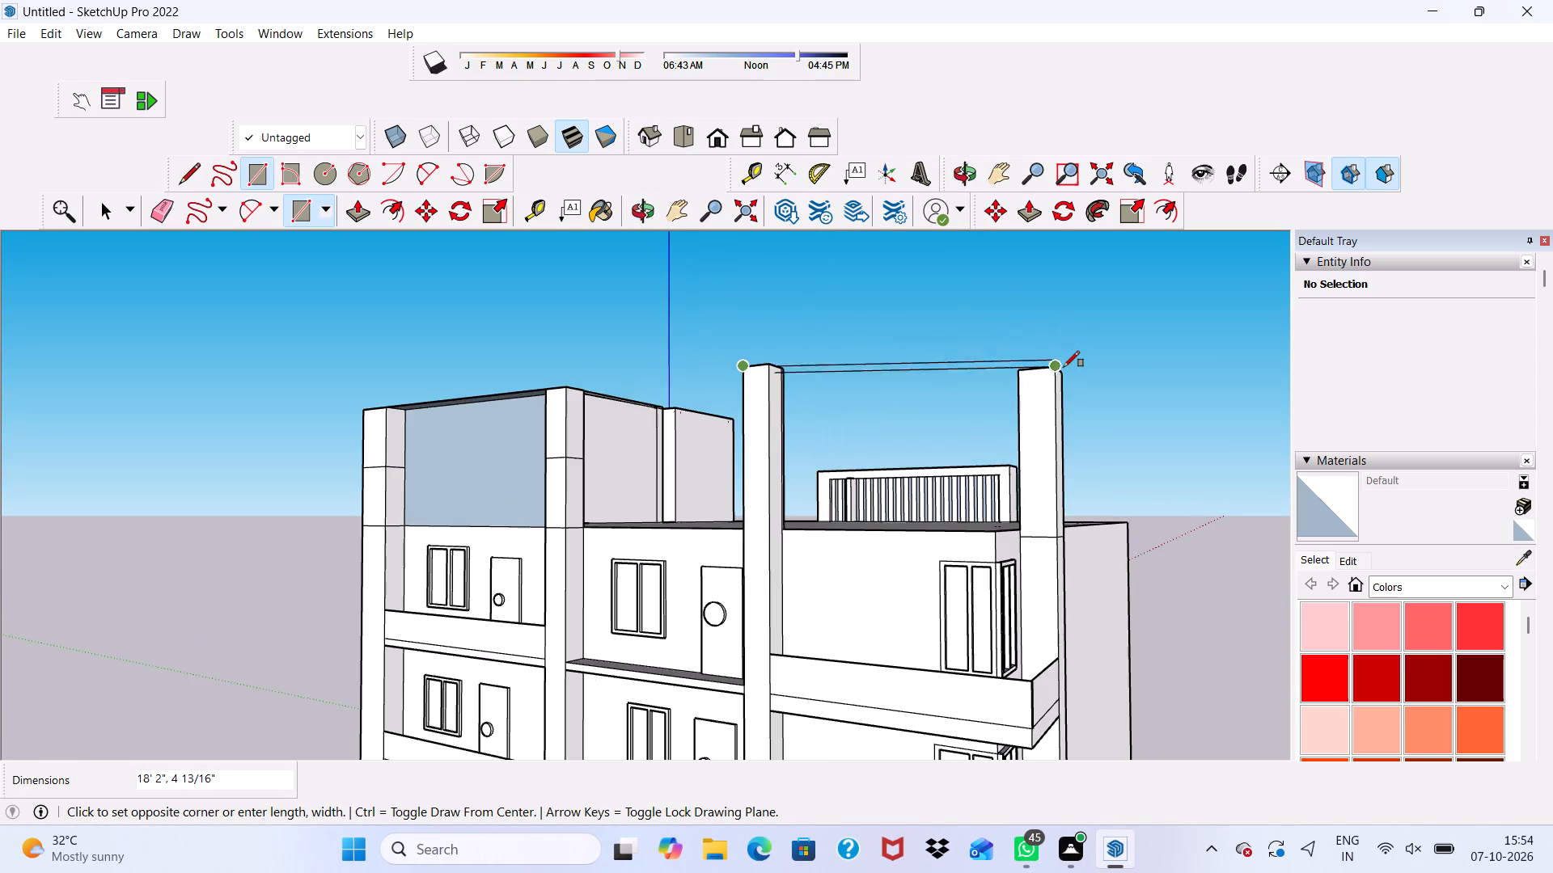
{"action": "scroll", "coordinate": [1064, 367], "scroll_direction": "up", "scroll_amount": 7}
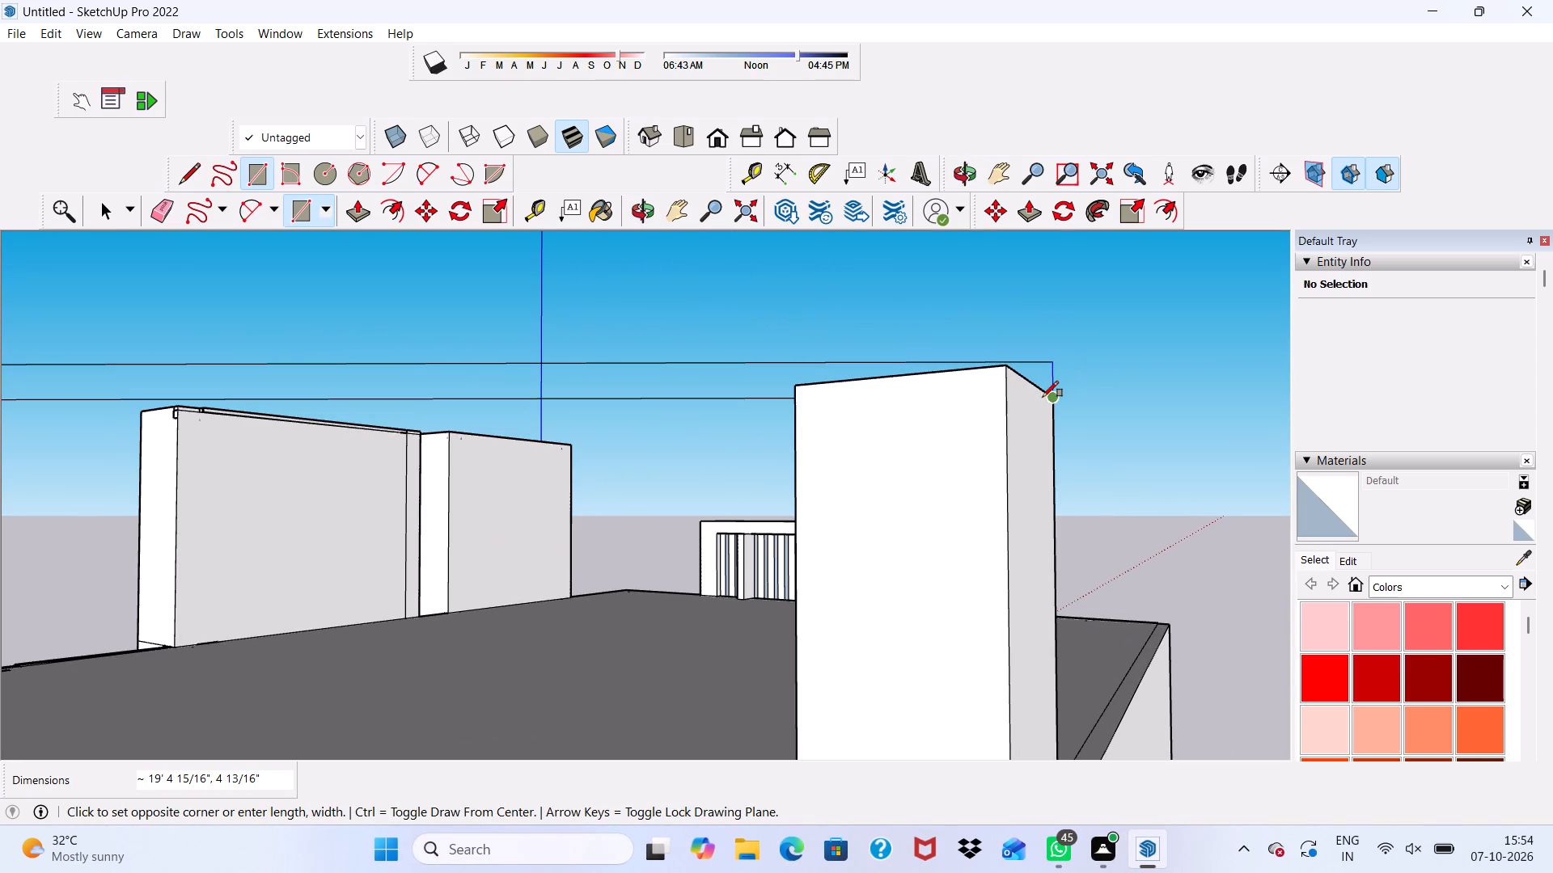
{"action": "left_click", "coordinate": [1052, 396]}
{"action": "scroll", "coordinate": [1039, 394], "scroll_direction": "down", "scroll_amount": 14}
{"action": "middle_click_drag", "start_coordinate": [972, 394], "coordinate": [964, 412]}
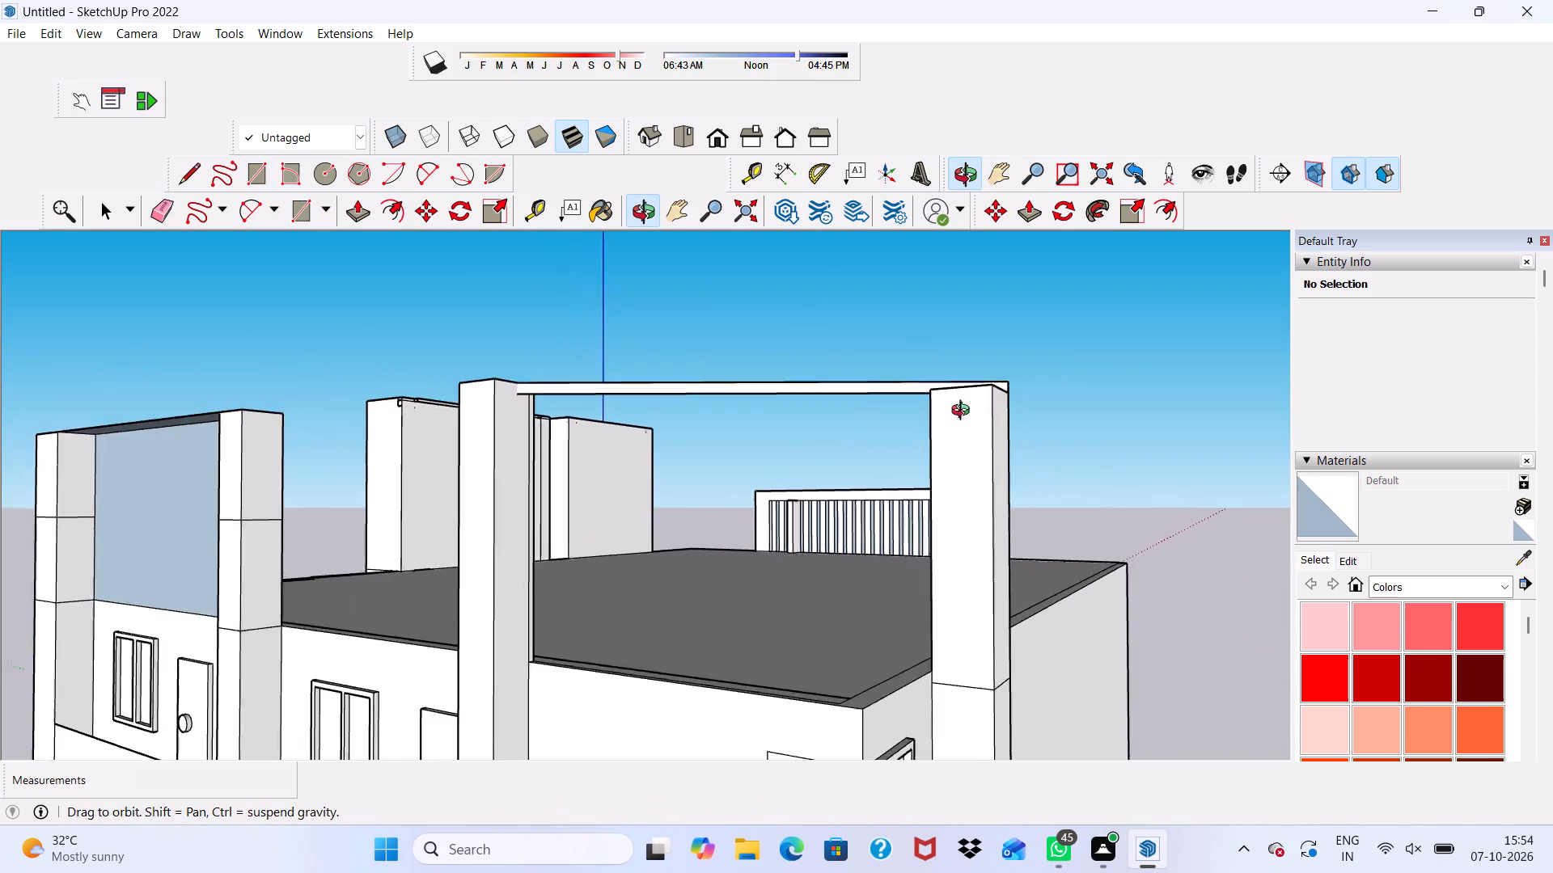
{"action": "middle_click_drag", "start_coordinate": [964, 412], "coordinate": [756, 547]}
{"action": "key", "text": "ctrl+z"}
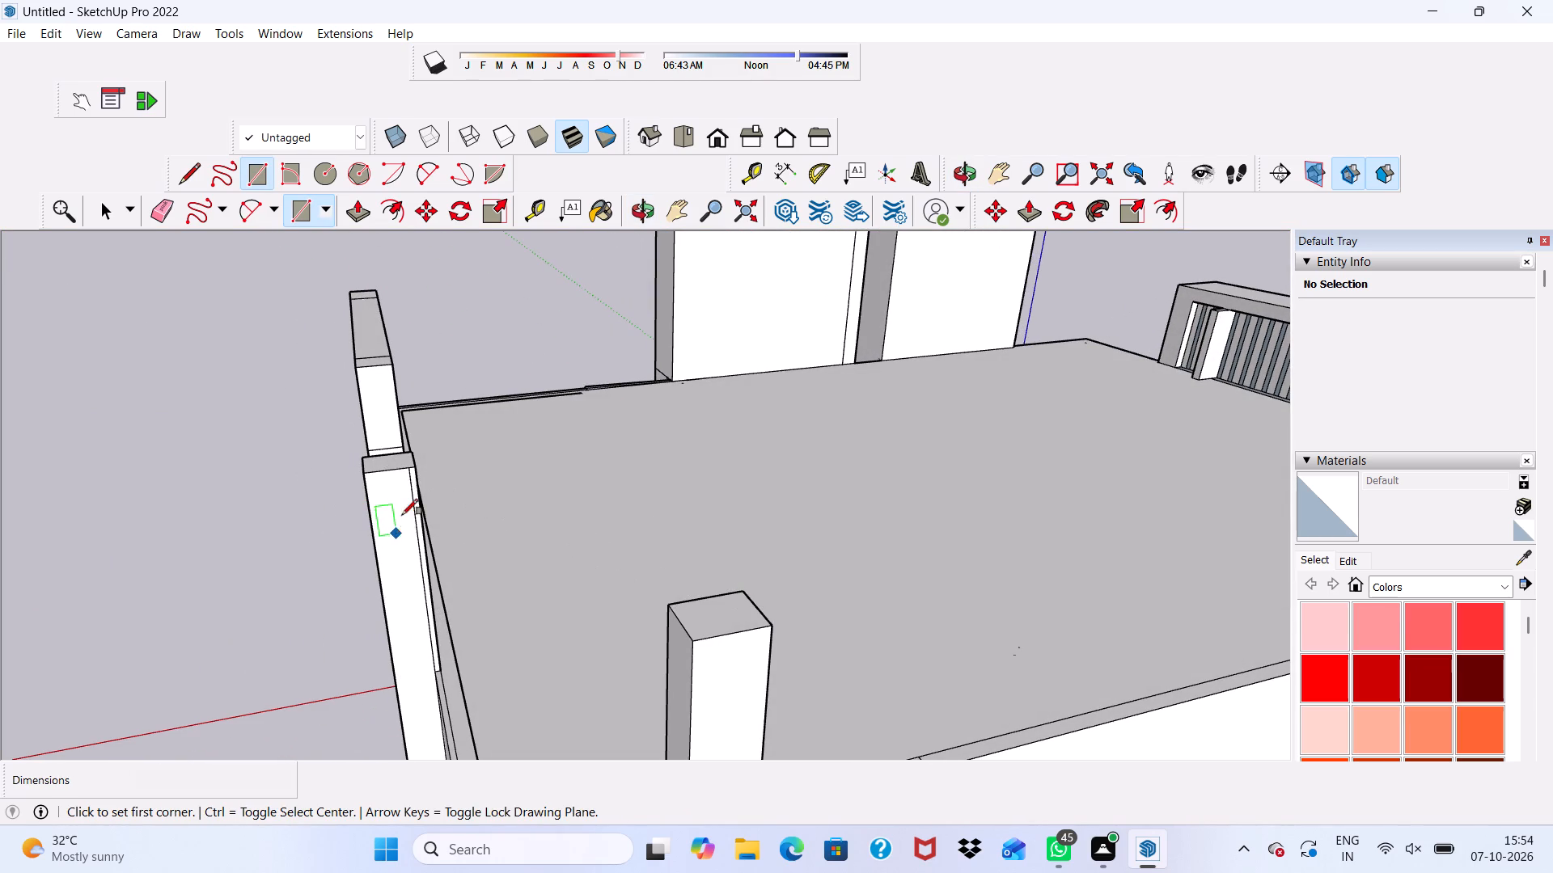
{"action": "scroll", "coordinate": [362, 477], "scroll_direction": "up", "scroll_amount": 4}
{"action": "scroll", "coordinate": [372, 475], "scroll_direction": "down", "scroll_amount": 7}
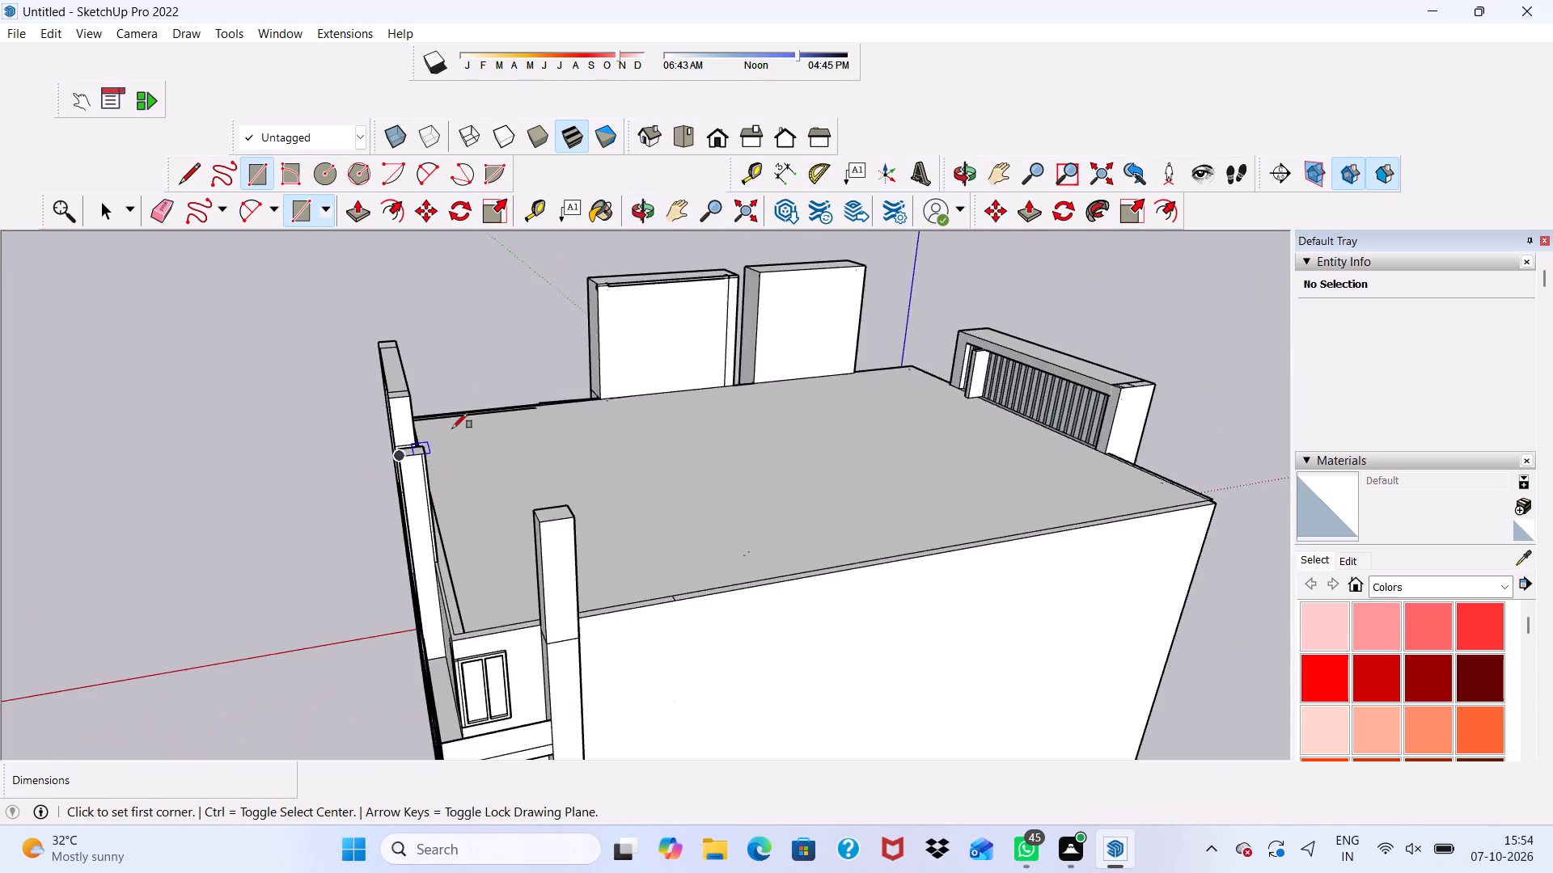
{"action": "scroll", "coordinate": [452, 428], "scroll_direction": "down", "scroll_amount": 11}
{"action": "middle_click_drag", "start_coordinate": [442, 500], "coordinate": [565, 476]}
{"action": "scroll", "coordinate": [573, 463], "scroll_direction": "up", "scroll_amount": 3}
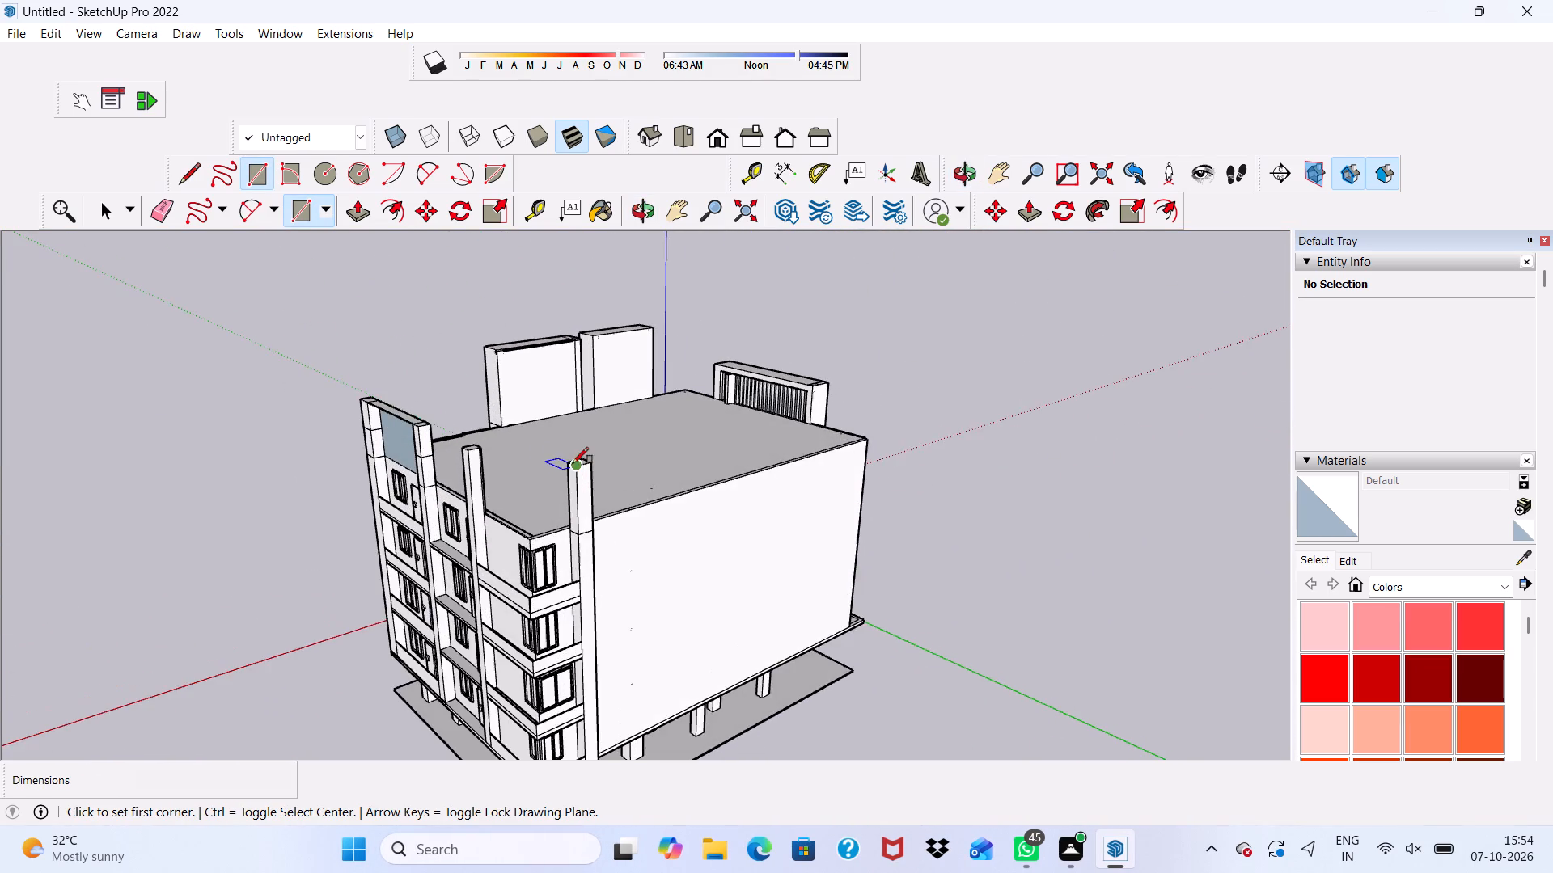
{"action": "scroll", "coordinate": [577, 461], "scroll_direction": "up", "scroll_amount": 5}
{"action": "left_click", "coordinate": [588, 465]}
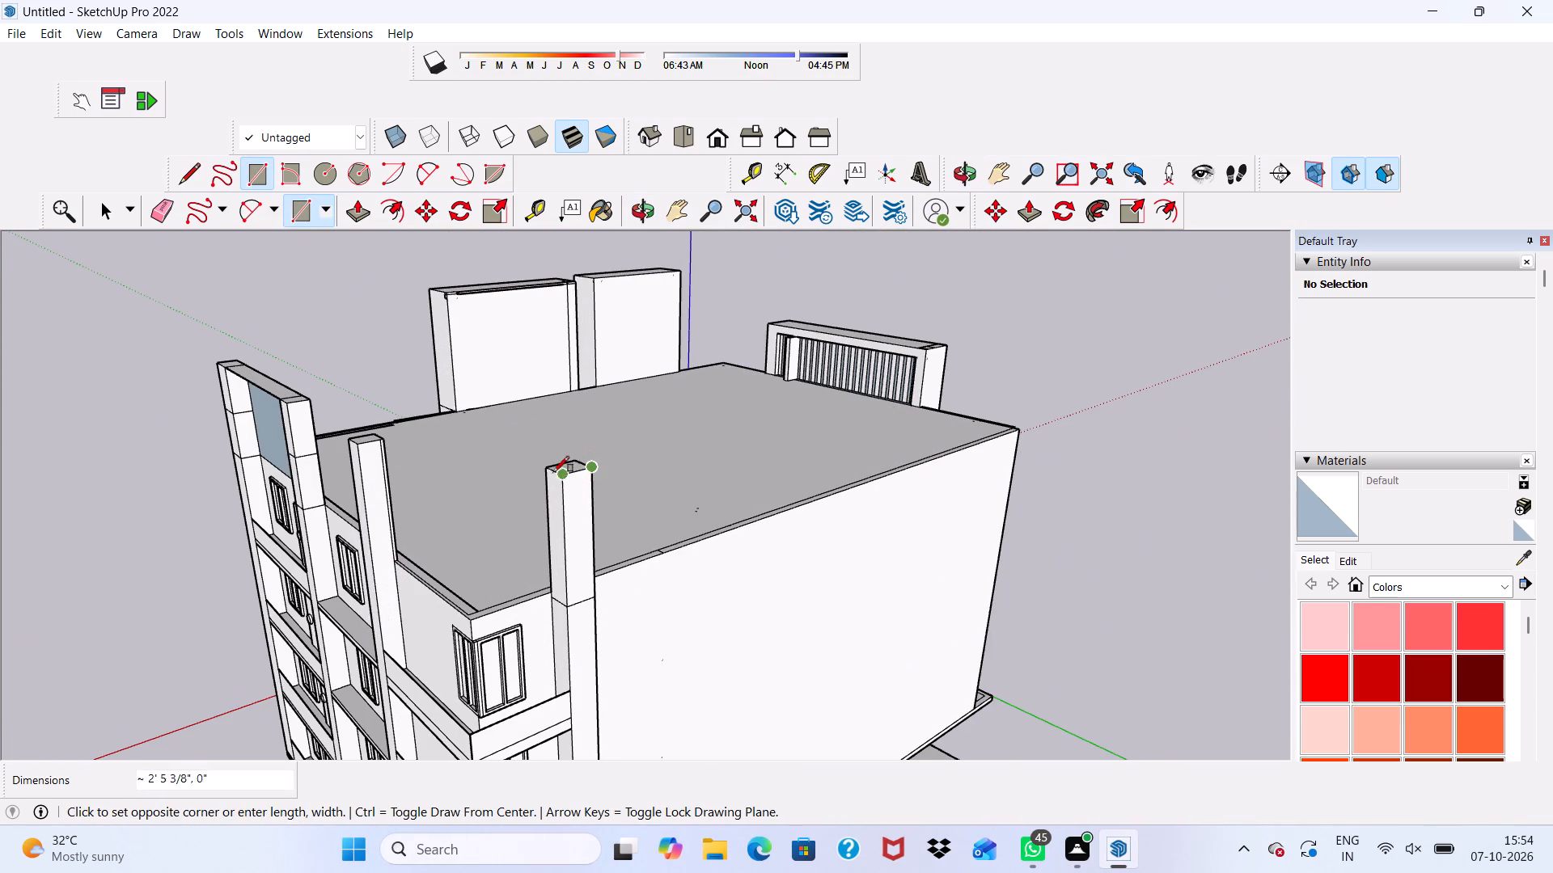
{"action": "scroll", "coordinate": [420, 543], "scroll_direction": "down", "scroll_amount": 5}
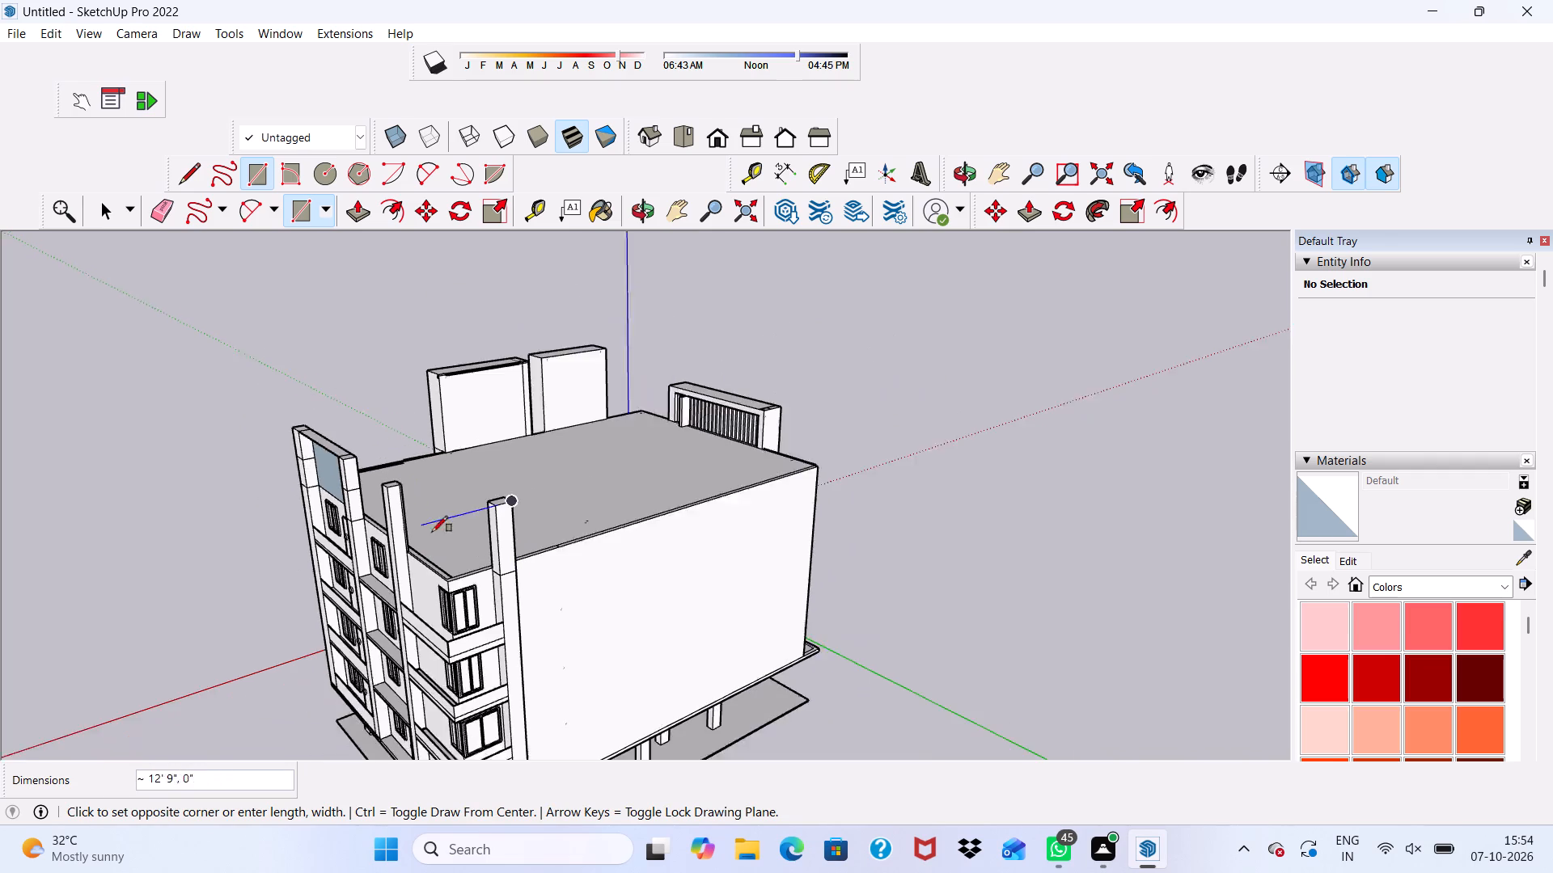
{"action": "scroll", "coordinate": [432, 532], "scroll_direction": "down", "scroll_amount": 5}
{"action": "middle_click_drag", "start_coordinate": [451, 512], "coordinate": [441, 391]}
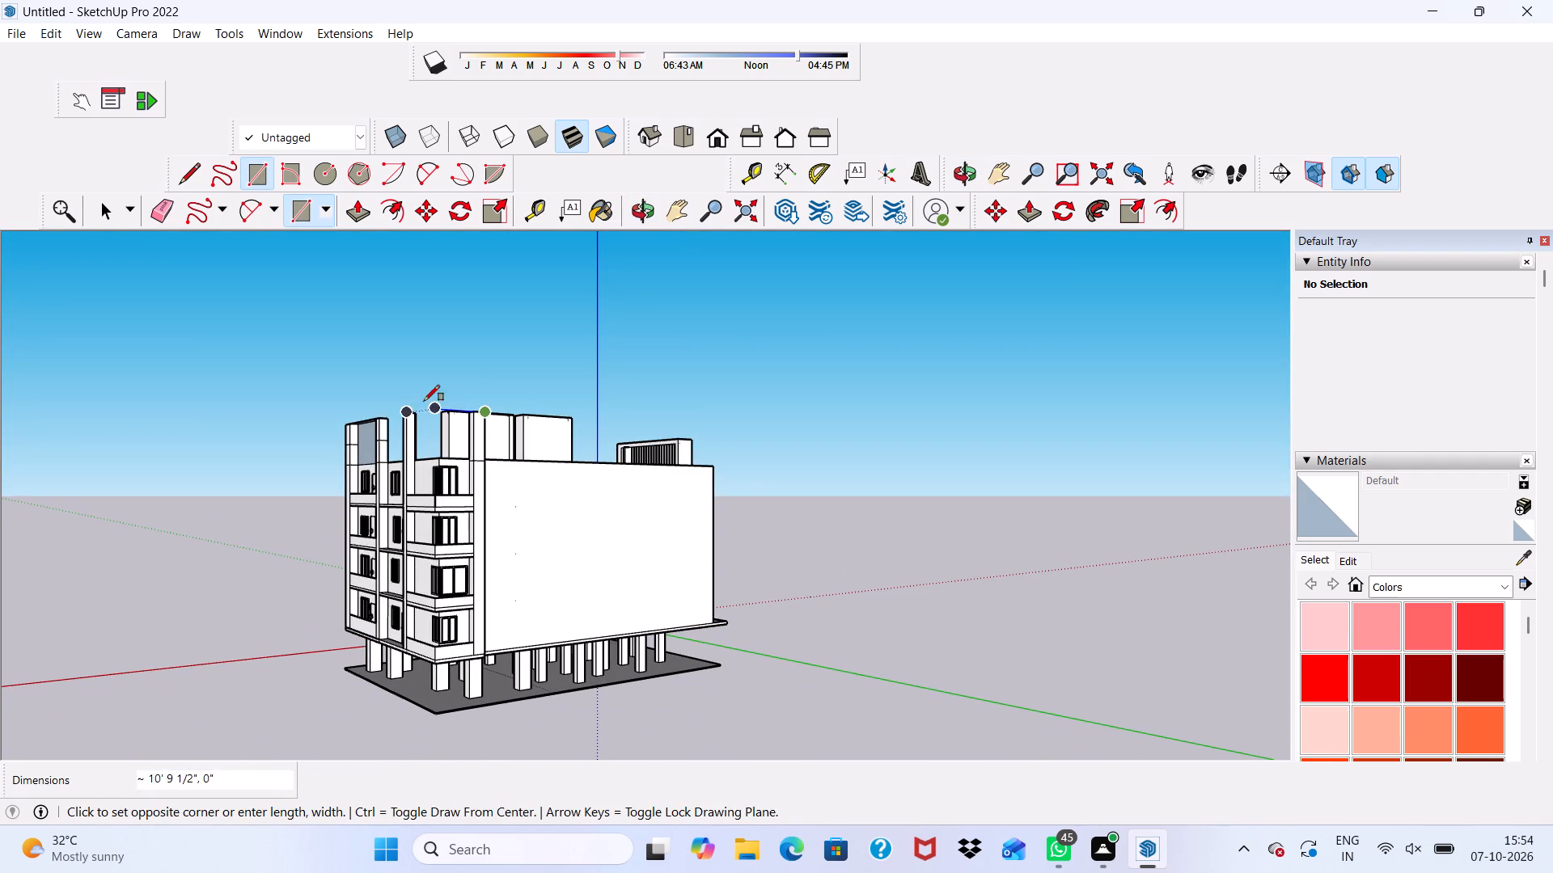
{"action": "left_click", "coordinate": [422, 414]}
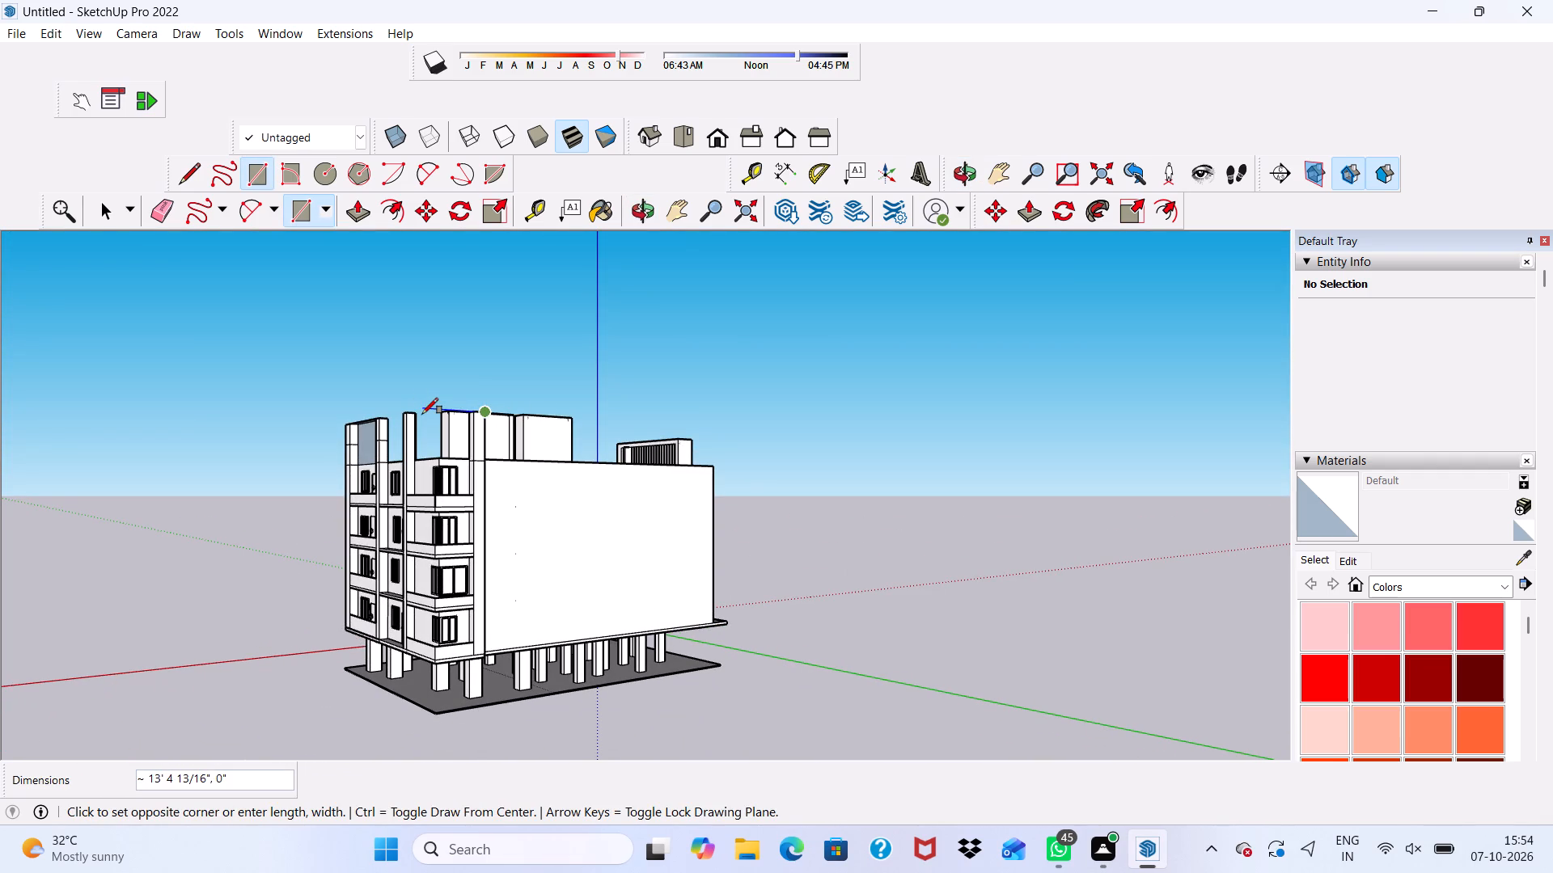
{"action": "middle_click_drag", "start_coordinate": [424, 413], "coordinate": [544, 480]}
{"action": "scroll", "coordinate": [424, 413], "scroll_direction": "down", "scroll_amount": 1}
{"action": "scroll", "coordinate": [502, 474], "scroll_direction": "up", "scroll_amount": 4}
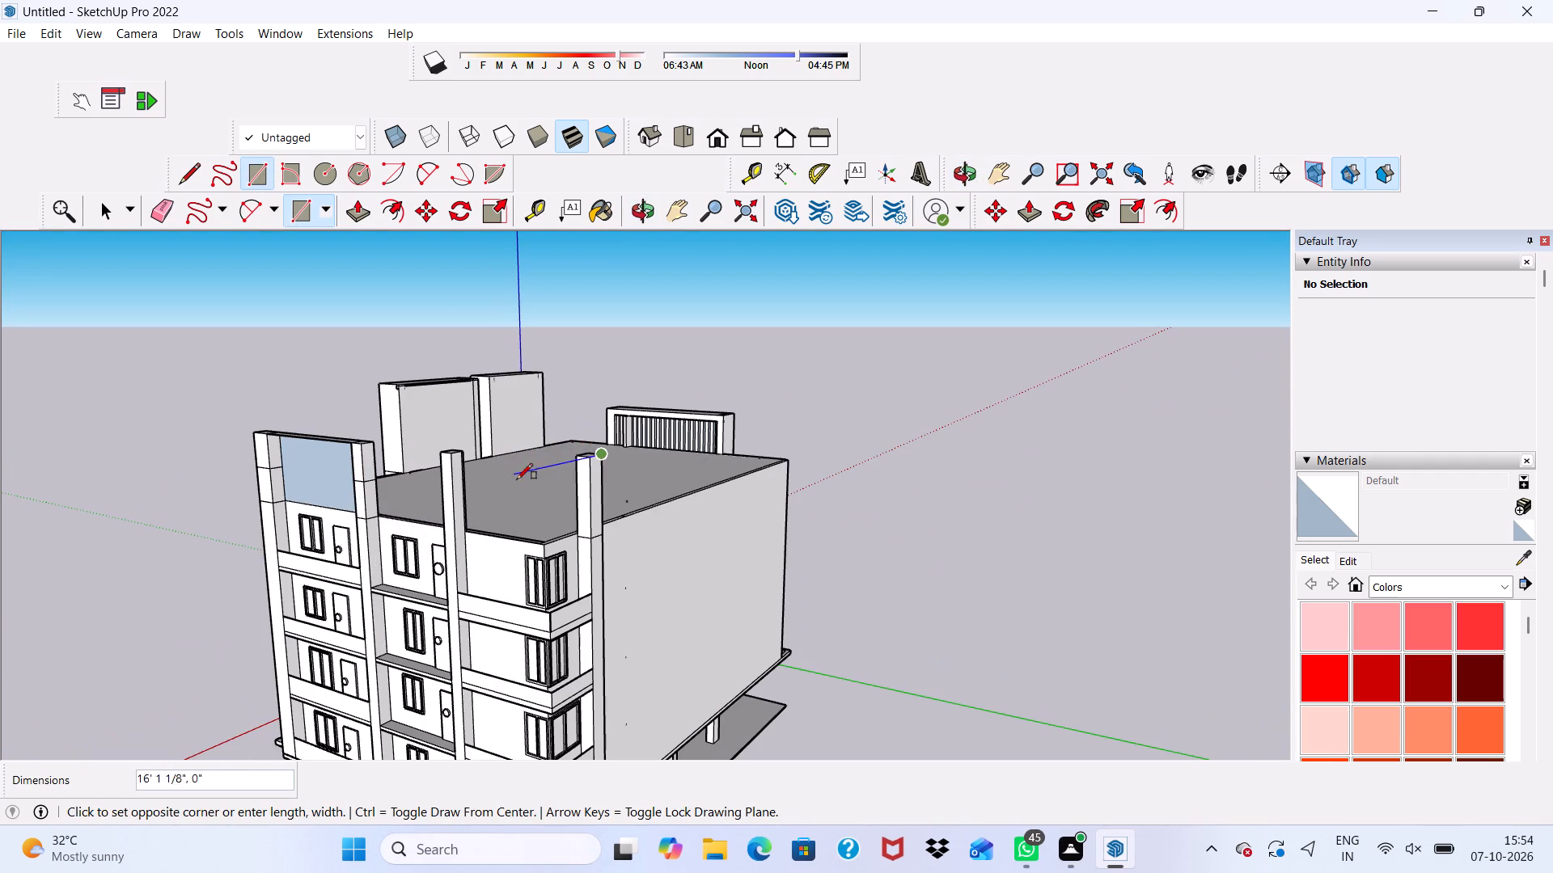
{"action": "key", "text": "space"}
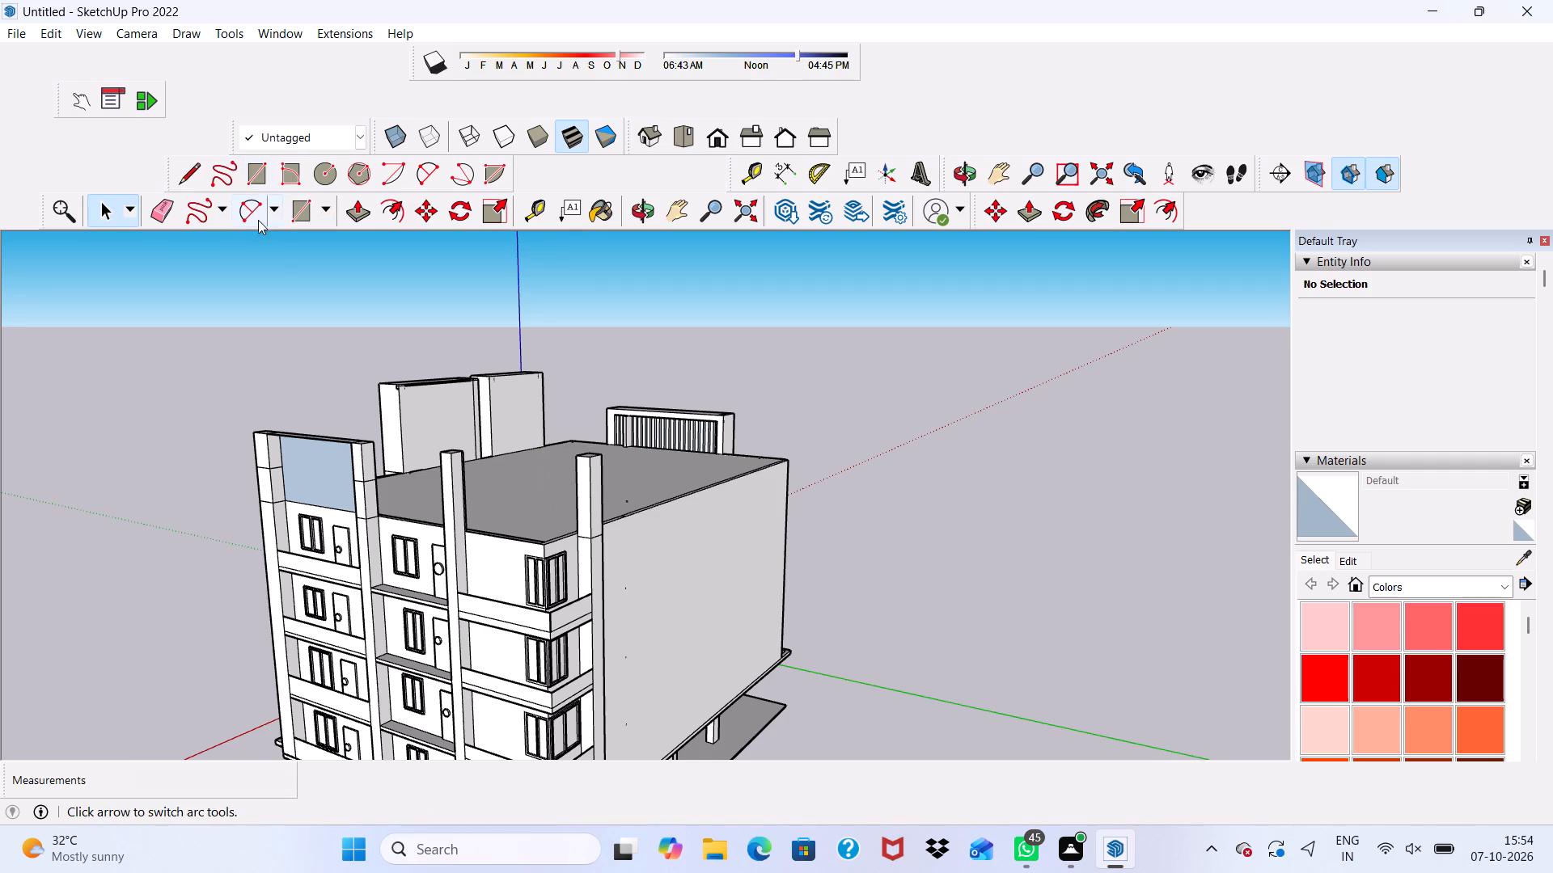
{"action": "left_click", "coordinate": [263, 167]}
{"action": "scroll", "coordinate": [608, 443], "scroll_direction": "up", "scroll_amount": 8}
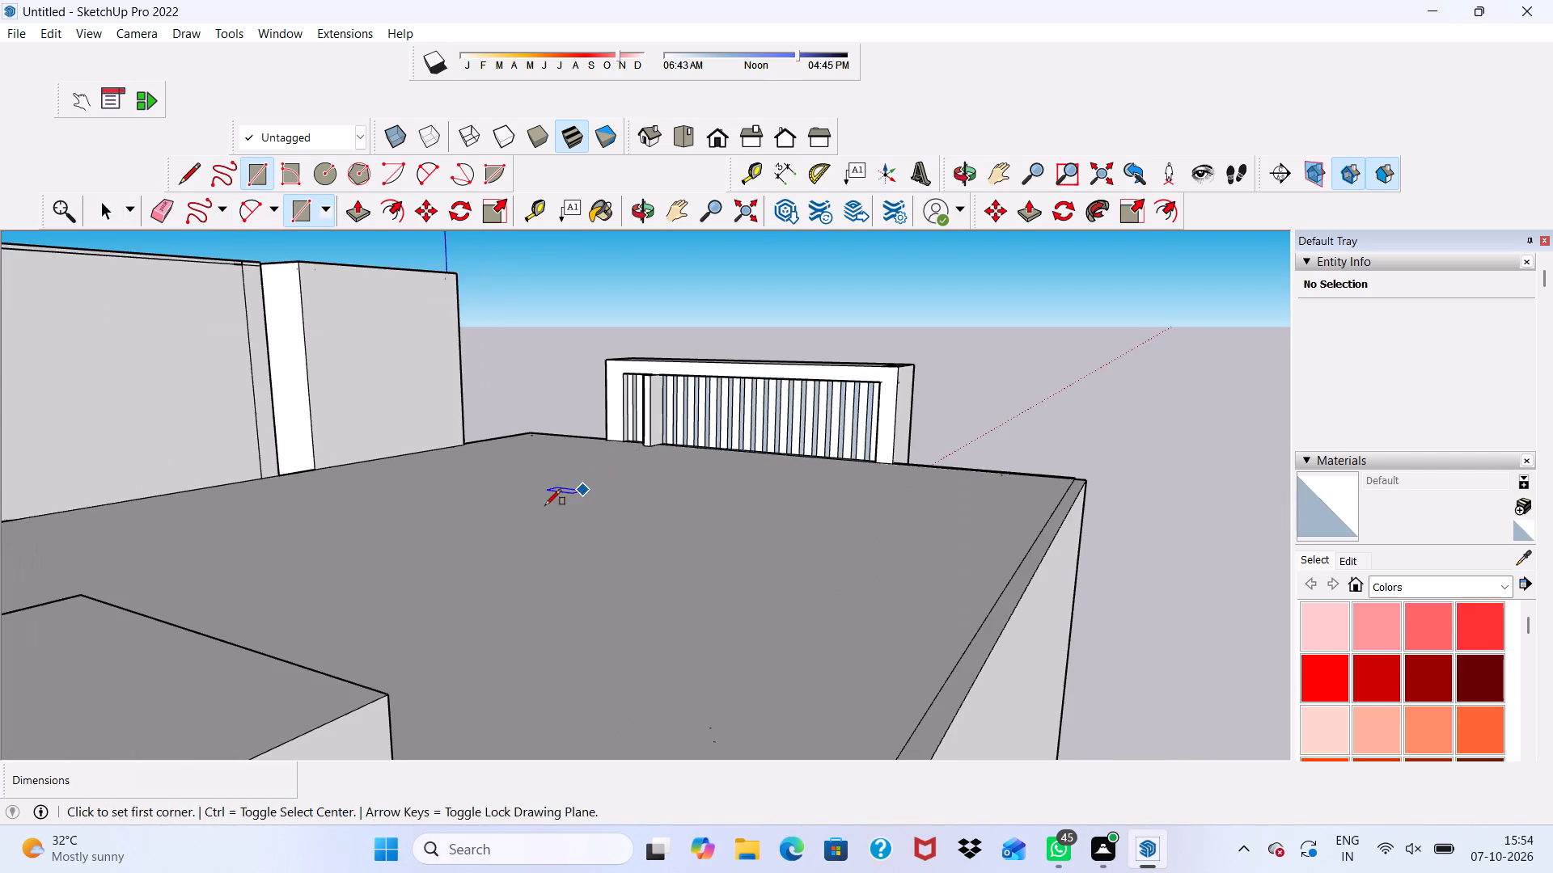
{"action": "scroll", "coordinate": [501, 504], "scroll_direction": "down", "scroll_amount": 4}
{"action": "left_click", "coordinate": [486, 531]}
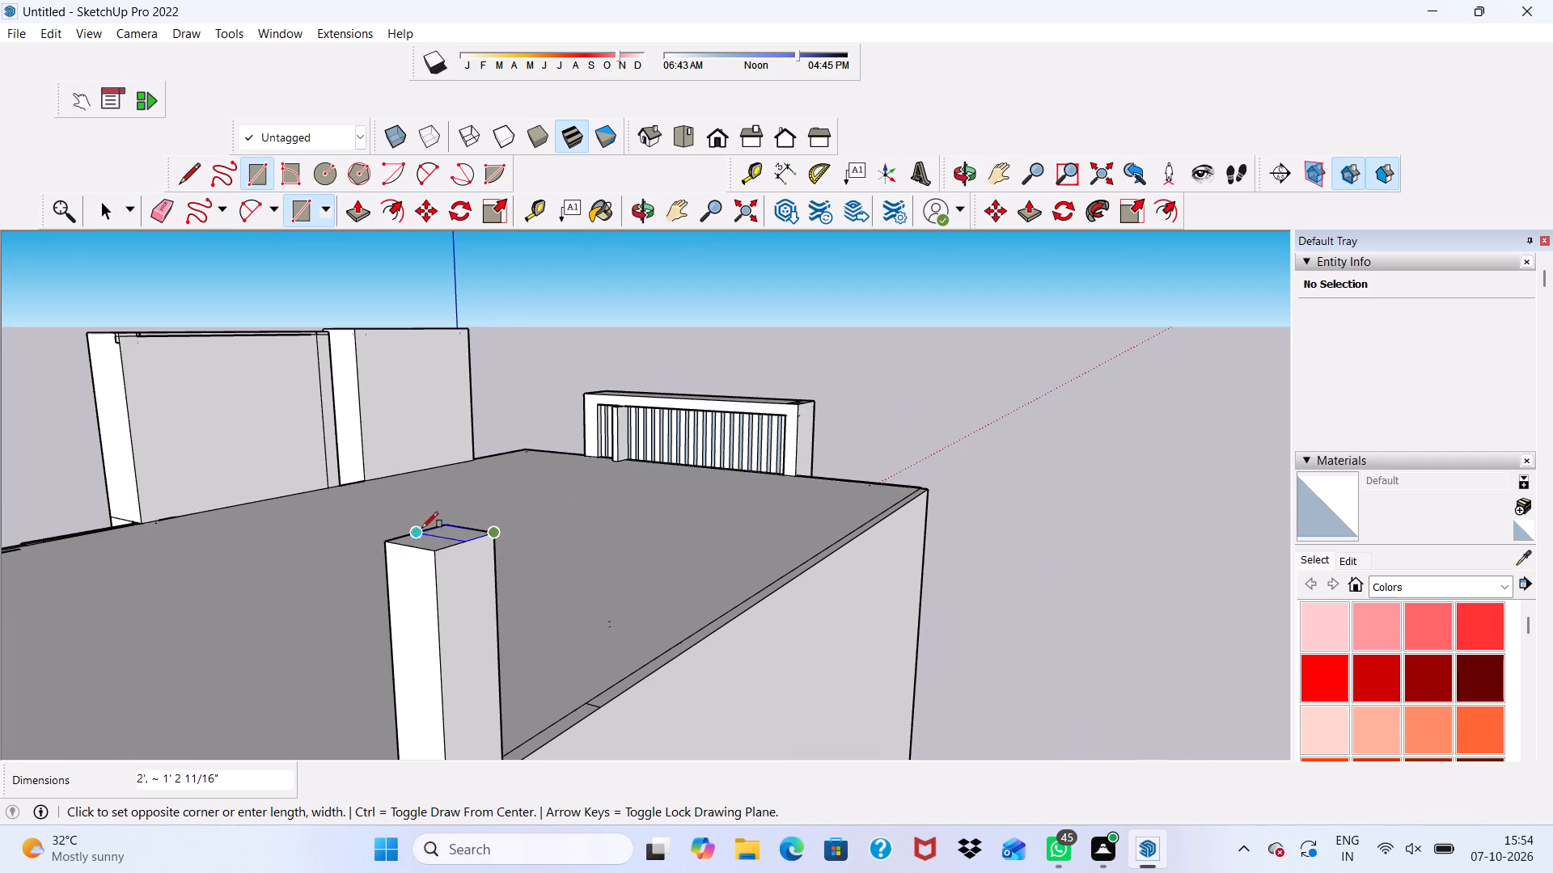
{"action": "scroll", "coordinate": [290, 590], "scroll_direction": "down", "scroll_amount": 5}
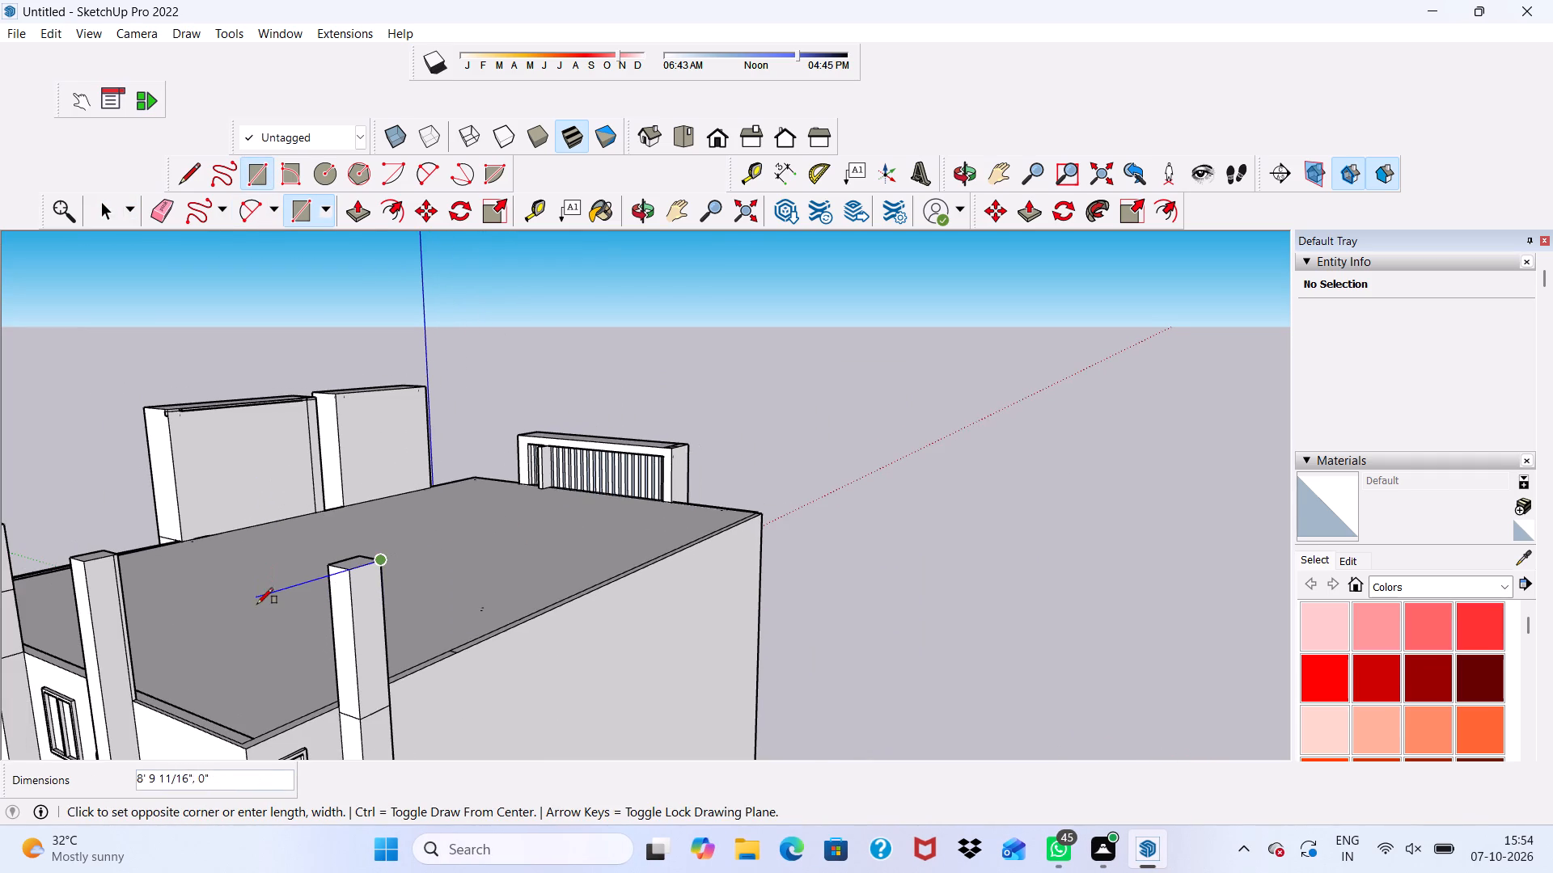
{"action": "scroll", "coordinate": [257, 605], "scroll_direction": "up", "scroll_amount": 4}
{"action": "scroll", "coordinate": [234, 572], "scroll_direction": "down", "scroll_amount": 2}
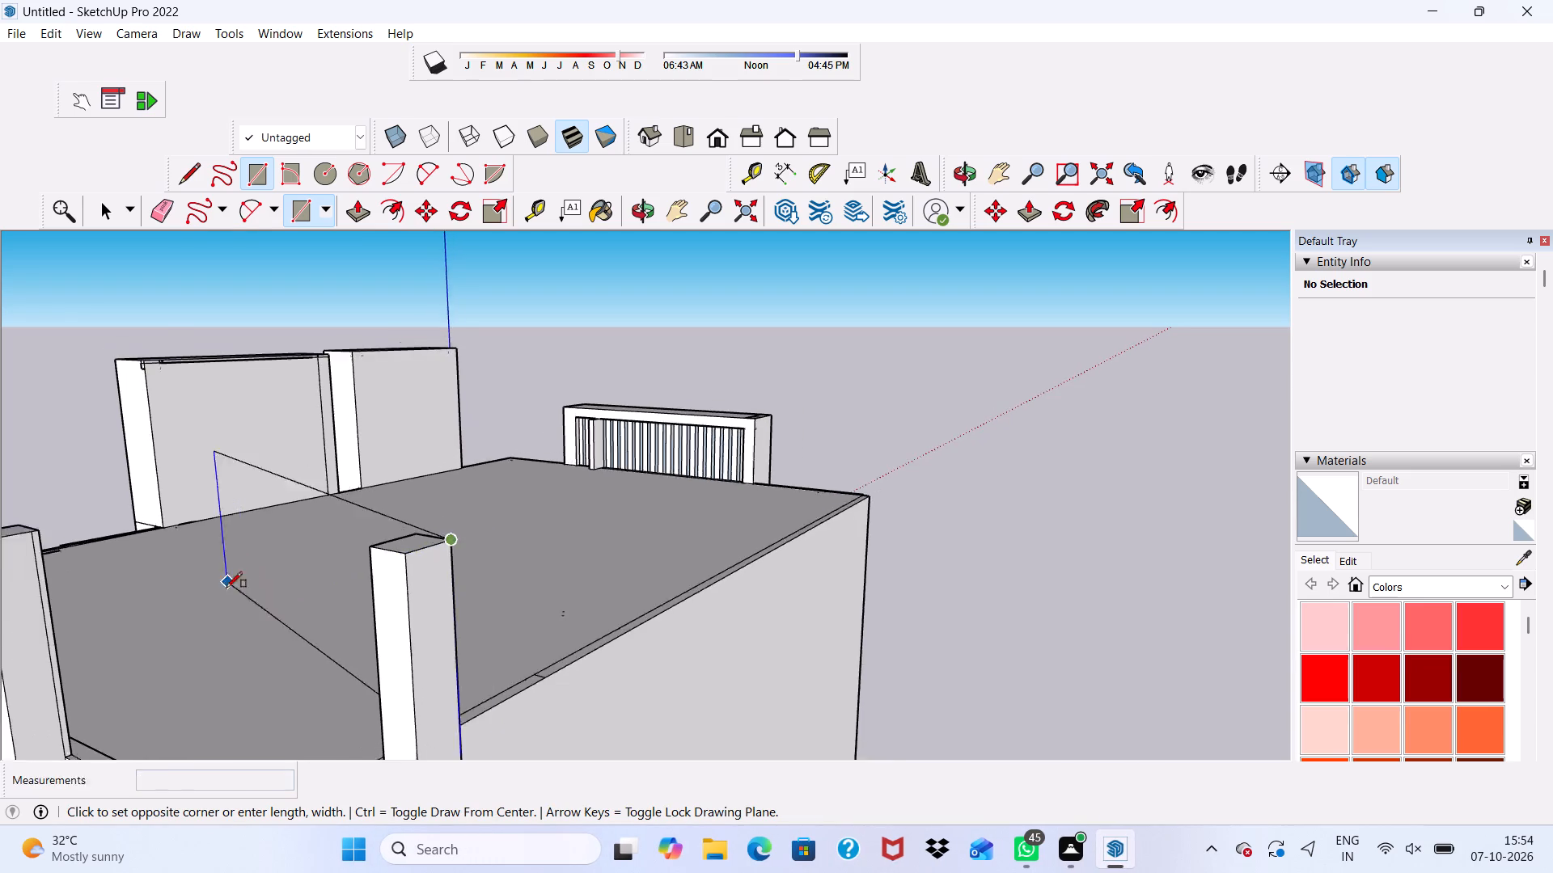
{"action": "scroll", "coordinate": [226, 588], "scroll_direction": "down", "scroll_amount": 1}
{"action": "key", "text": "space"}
Draw a vertical rectangle about 8' 10" by 9' 7" between the raised end column's top and the roof corner.
{"action": "left_click", "coordinate": [262, 167]}
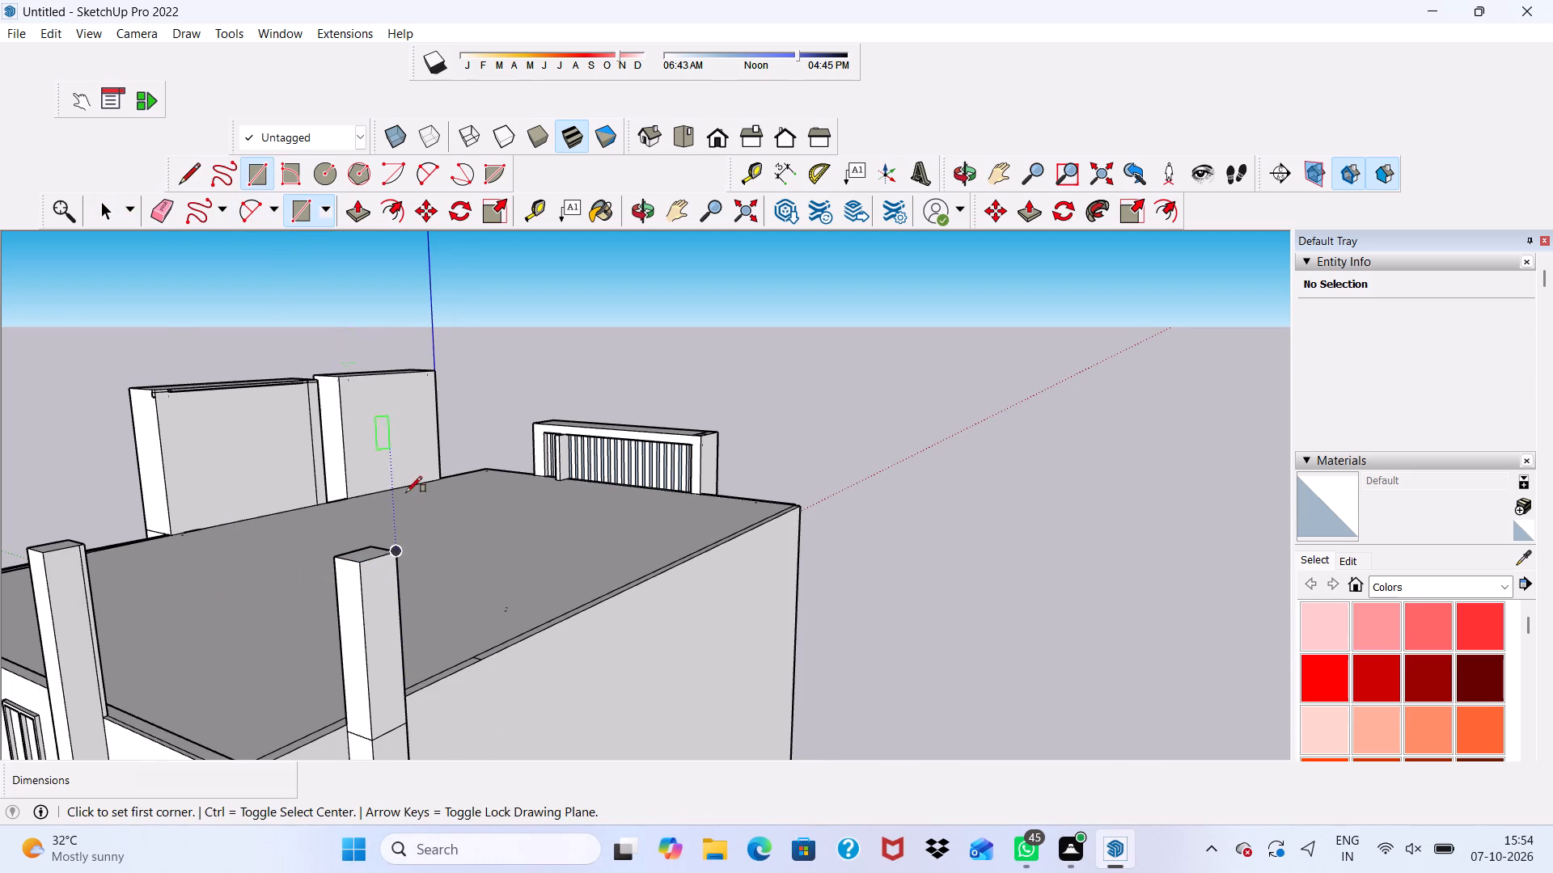
{"action": "scroll", "coordinate": [409, 500], "scroll_direction": "up", "scroll_amount": 2}
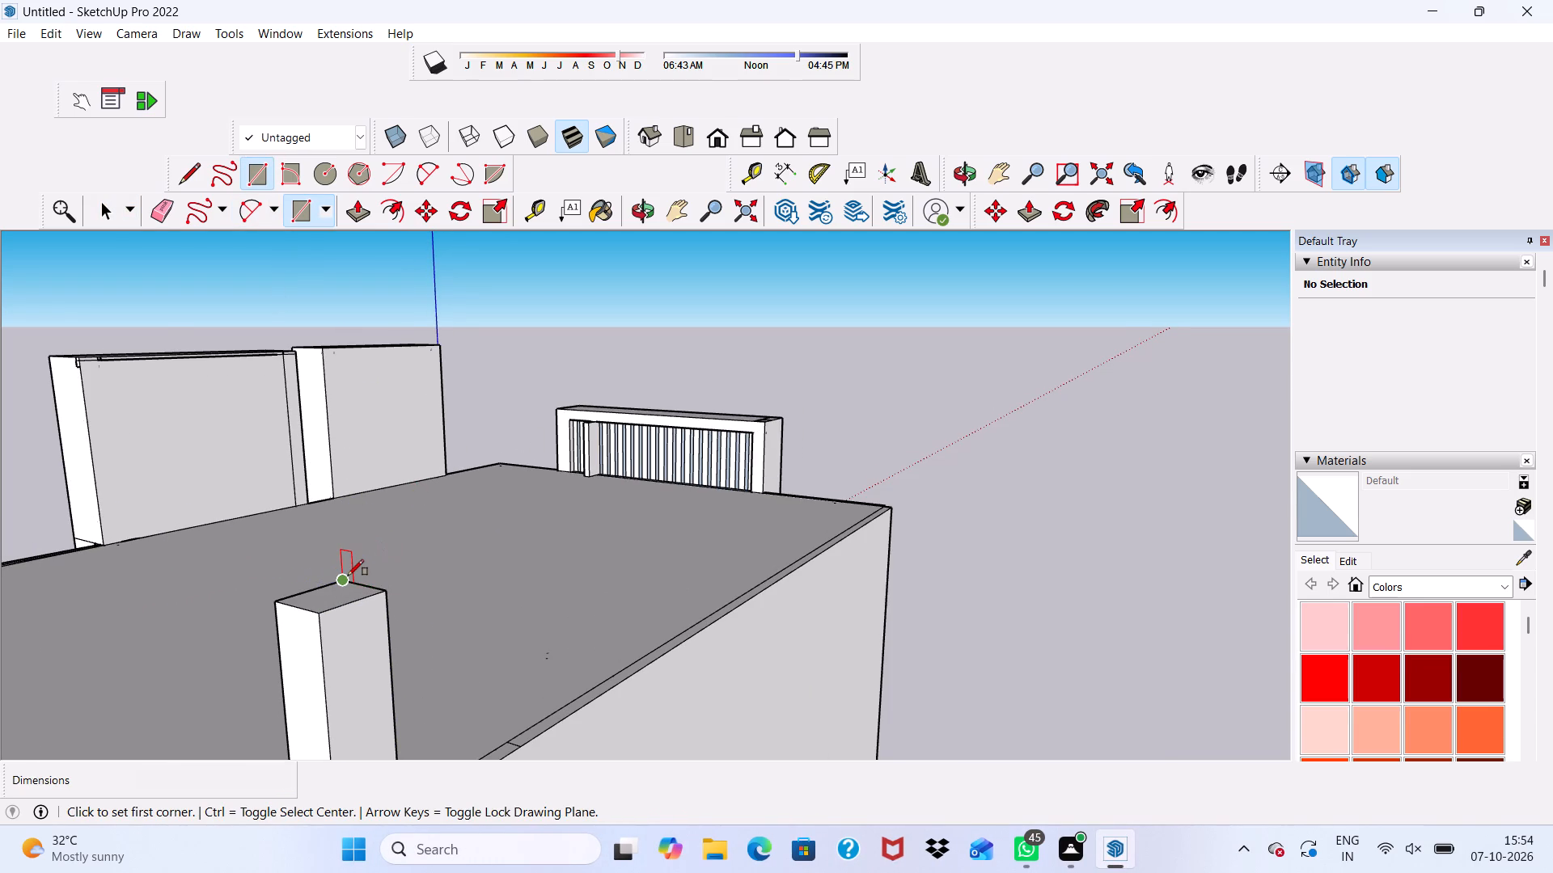
{"action": "left_click", "coordinate": [348, 576]}
{"action": "scroll", "coordinate": [309, 601], "scroll_direction": "down", "scroll_amount": 2}
{"action": "scroll", "coordinate": [125, 656], "scroll_direction": "down", "scroll_amount": 2}
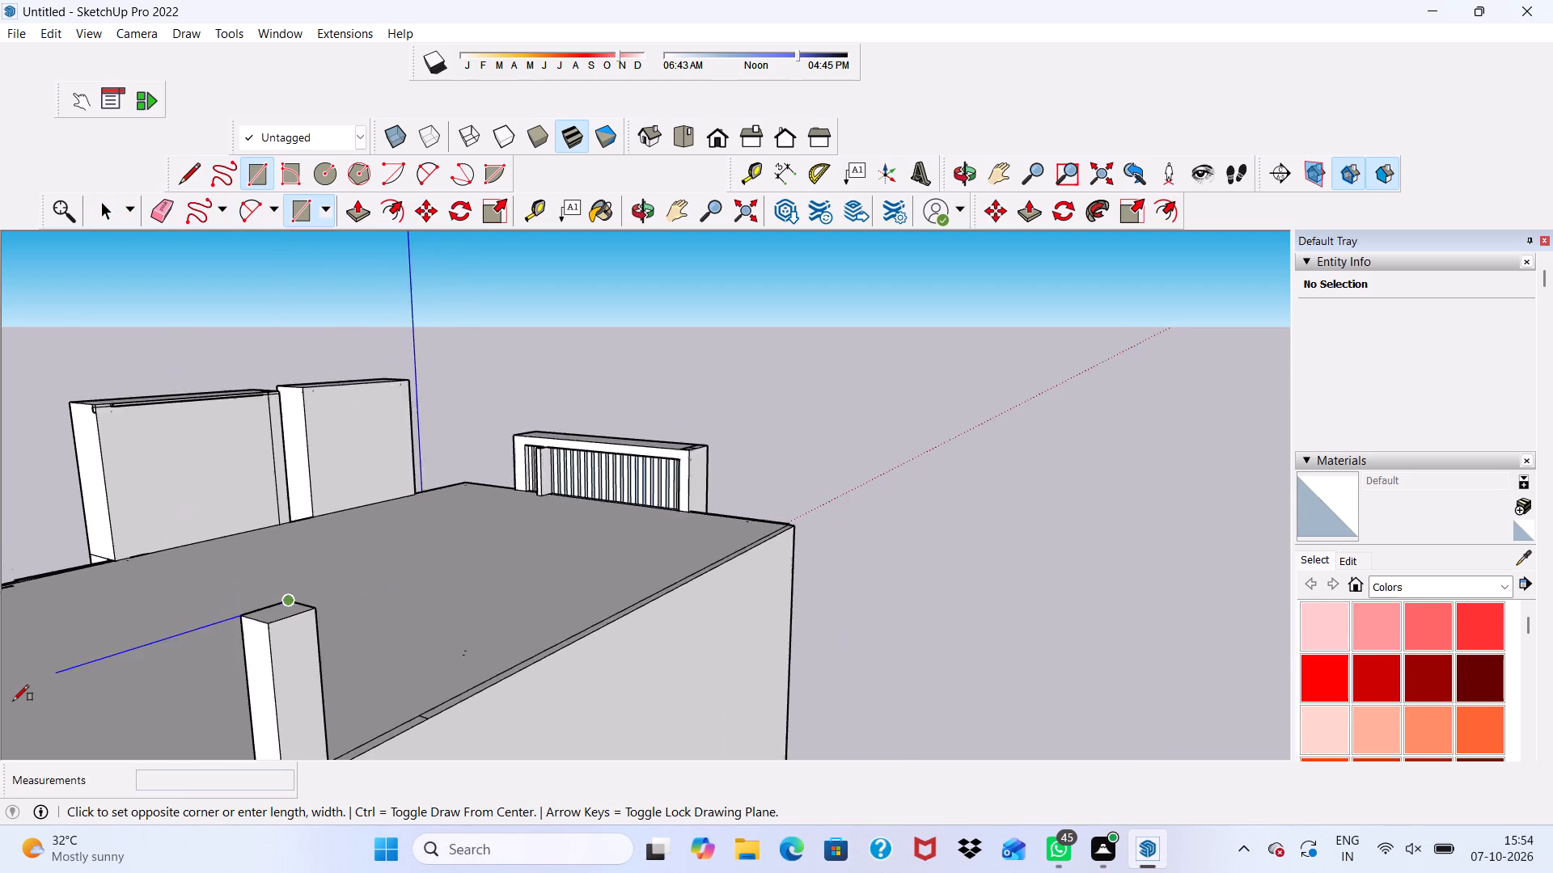
{"action": "scroll", "coordinate": [13, 701], "scroll_direction": "down", "scroll_amount": 20}
{"action": "scroll", "coordinate": [13, 701], "scroll_direction": "down", "scroll_amount": 3}
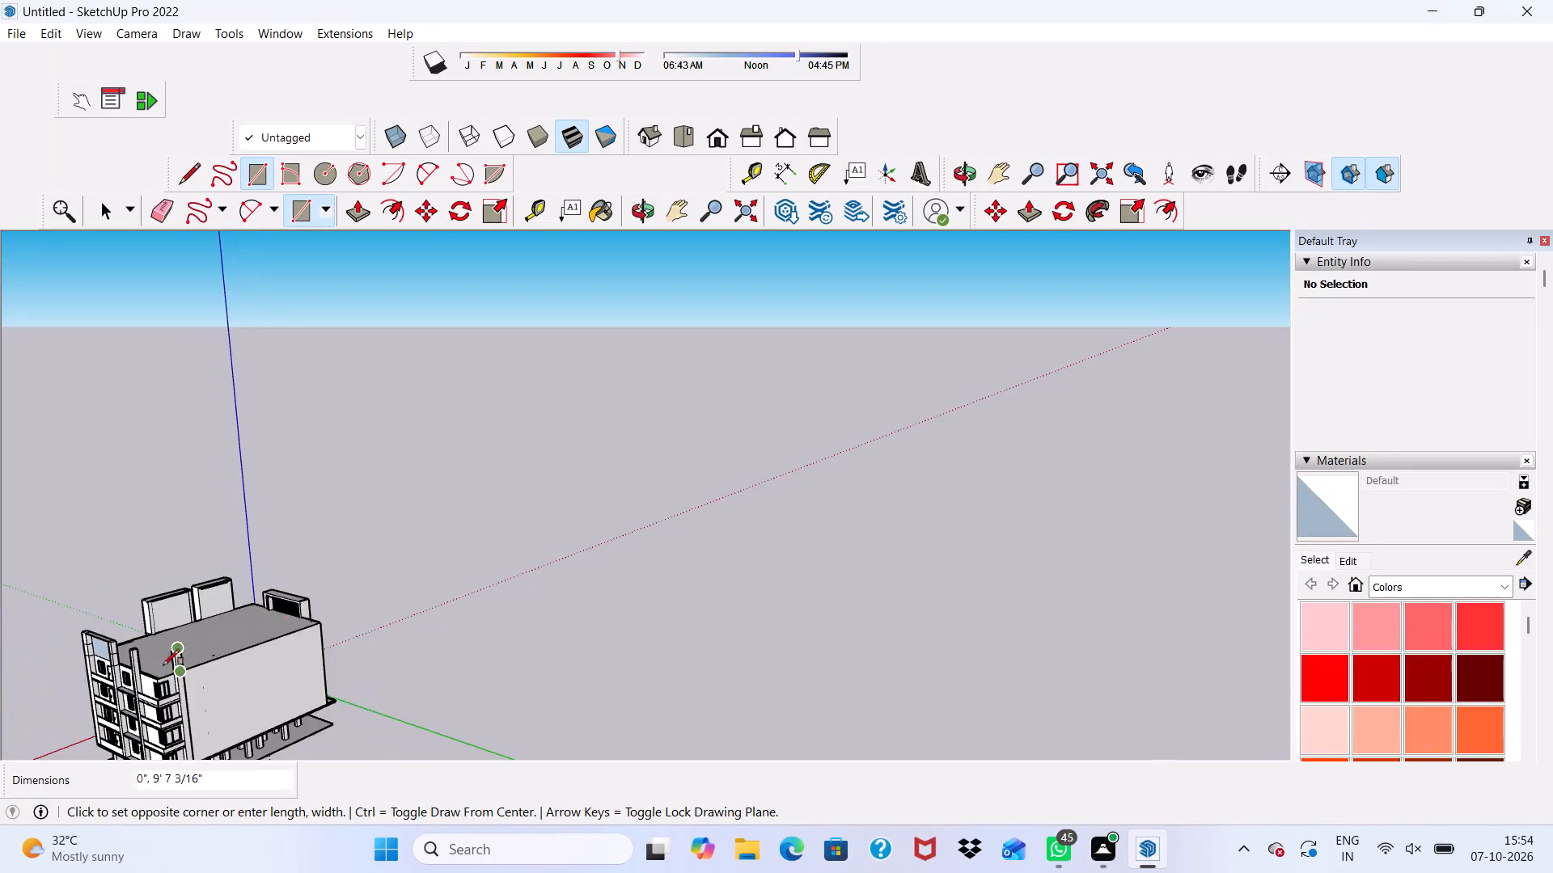
{"action": "scroll", "coordinate": [150, 664], "scroll_direction": "up", "scroll_amount": 4}
{"action": "scroll", "coordinate": [145, 664], "scroll_direction": "down", "scroll_amount": 3}
{"action": "scroll", "coordinate": [134, 673], "scroll_direction": "up", "scroll_amount": 13}
{"action": "scroll", "coordinate": [206, 705], "scroll_direction": "up", "scroll_amount": 1}
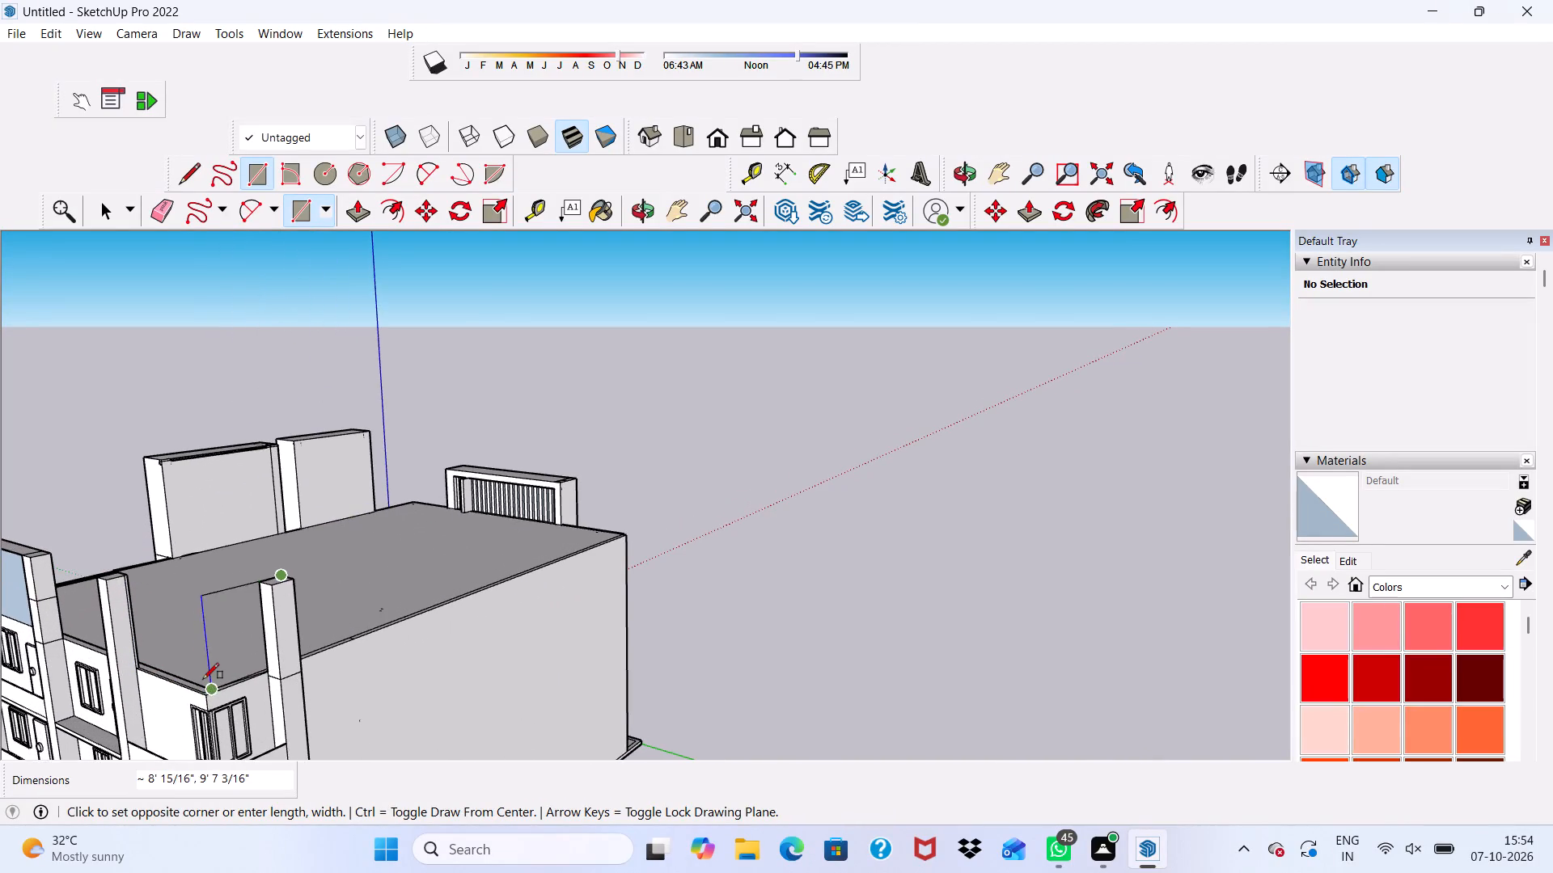
{"action": "scroll", "coordinate": [203, 678], "scroll_direction": "up", "scroll_amount": 2}
{"action": "left_click", "coordinate": [200, 695]}
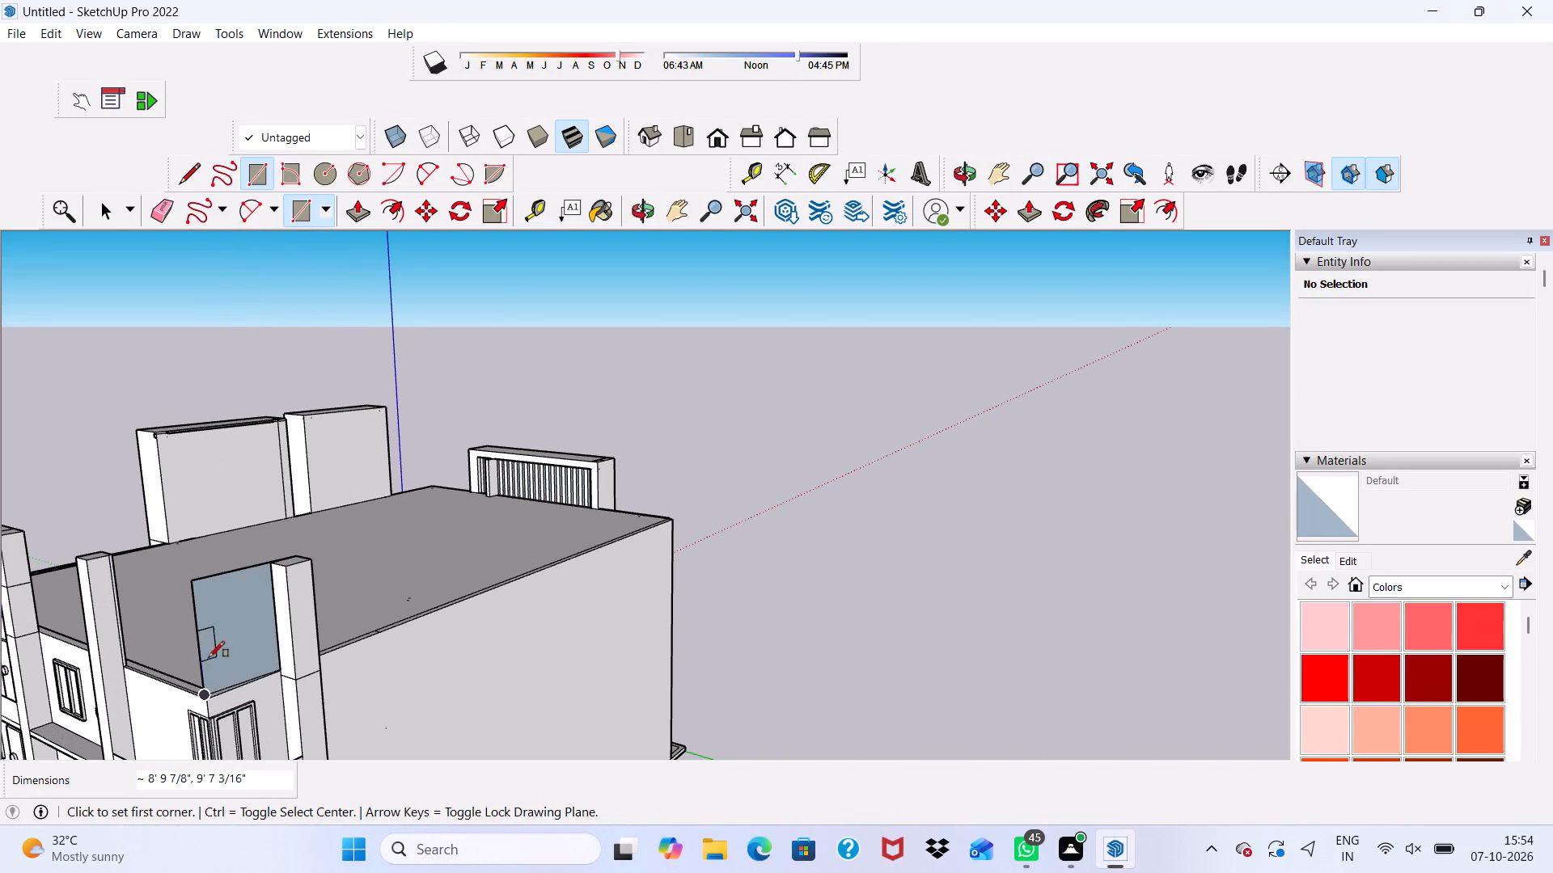
Draw a vertical rectangle about 11' 8" by 10' from the third column's top down to the same roof corner.
{"action": "scroll", "coordinate": [209, 656], "scroll_direction": "down", "scroll_amount": 1}
{"action": "middle_click_drag", "start_coordinate": [209, 656], "coordinate": [359, 626]}
{"action": "scroll", "coordinate": [324, 569], "scroll_direction": "up", "scroll_amount": 4}
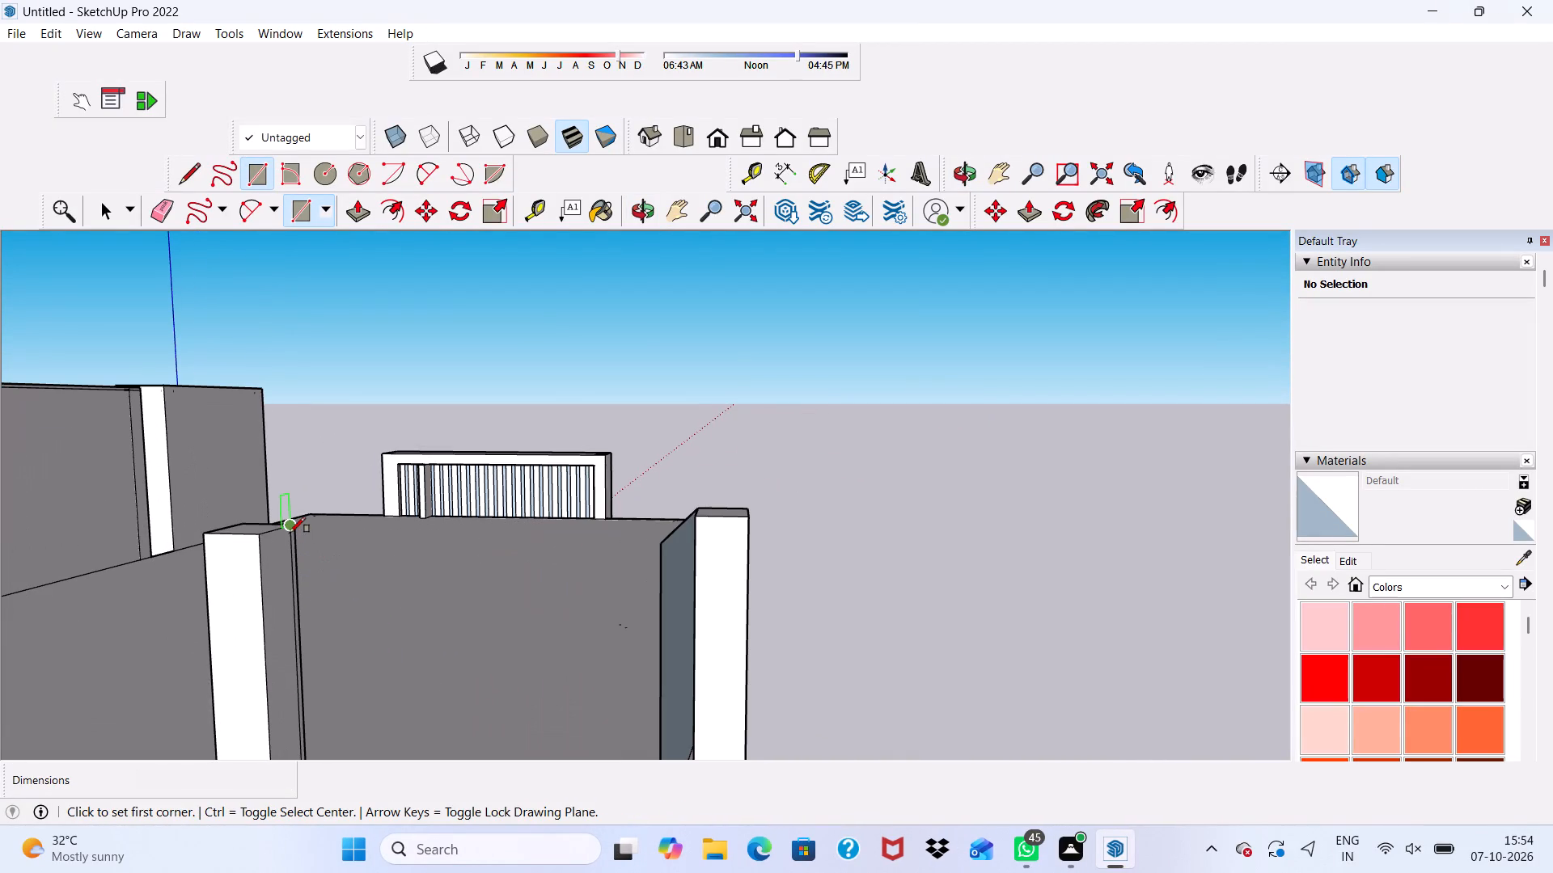
{"action": "left_click", "coordinate": [291, 530]}
{"action": "scroll", "coordinate": [313, 523], "scroll_direction": "down", "scroll_amount": 5}
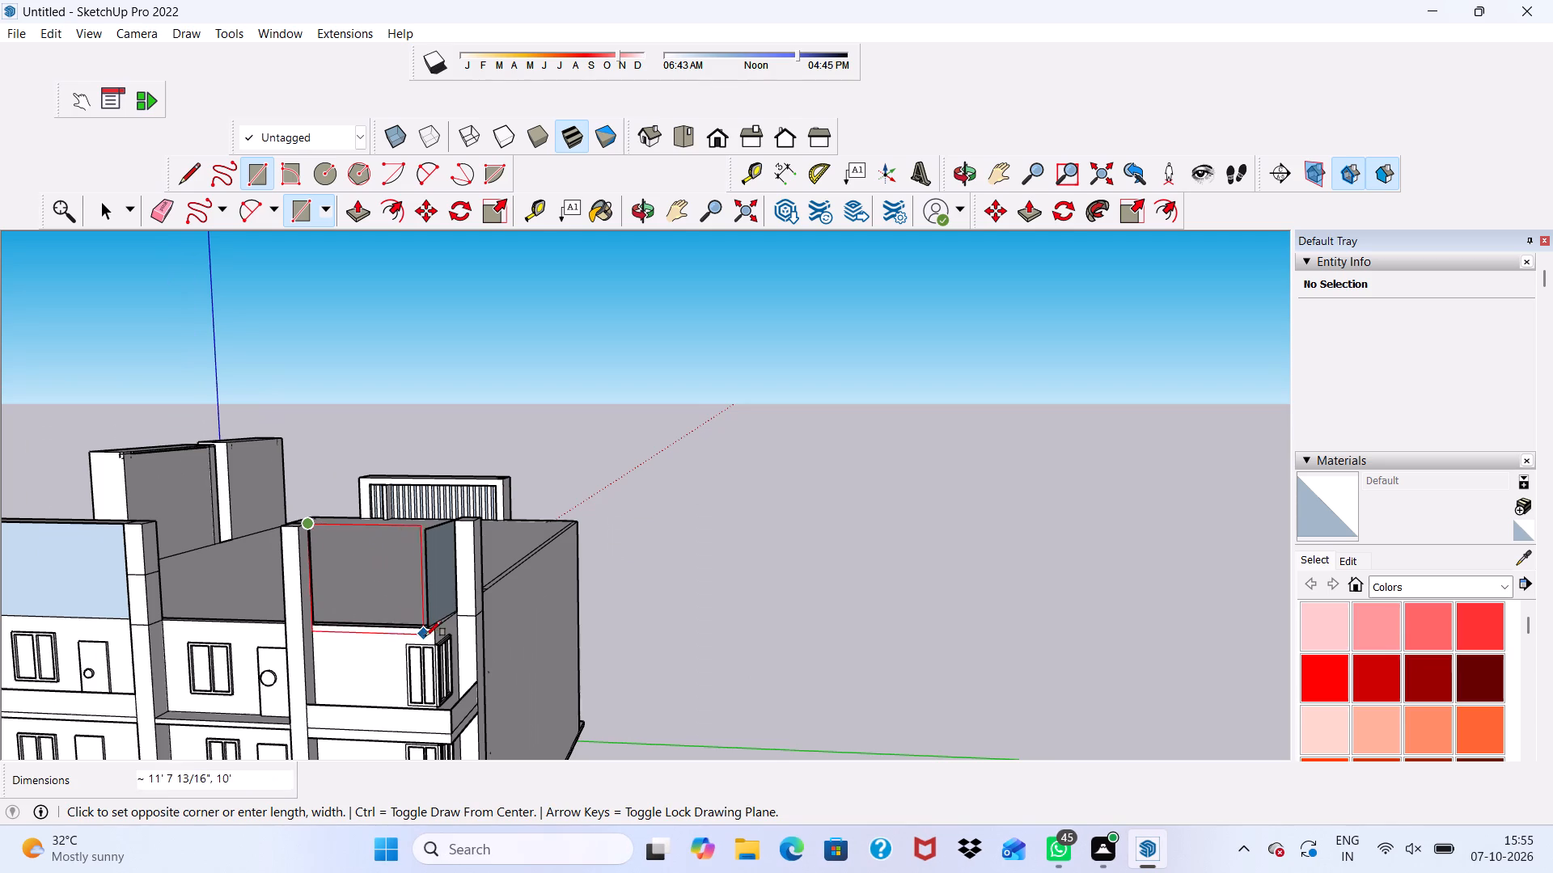
{"action": "scroll", "coordinate": [435, 627], "scroll_direction": "down", "scroll_amount": 8}
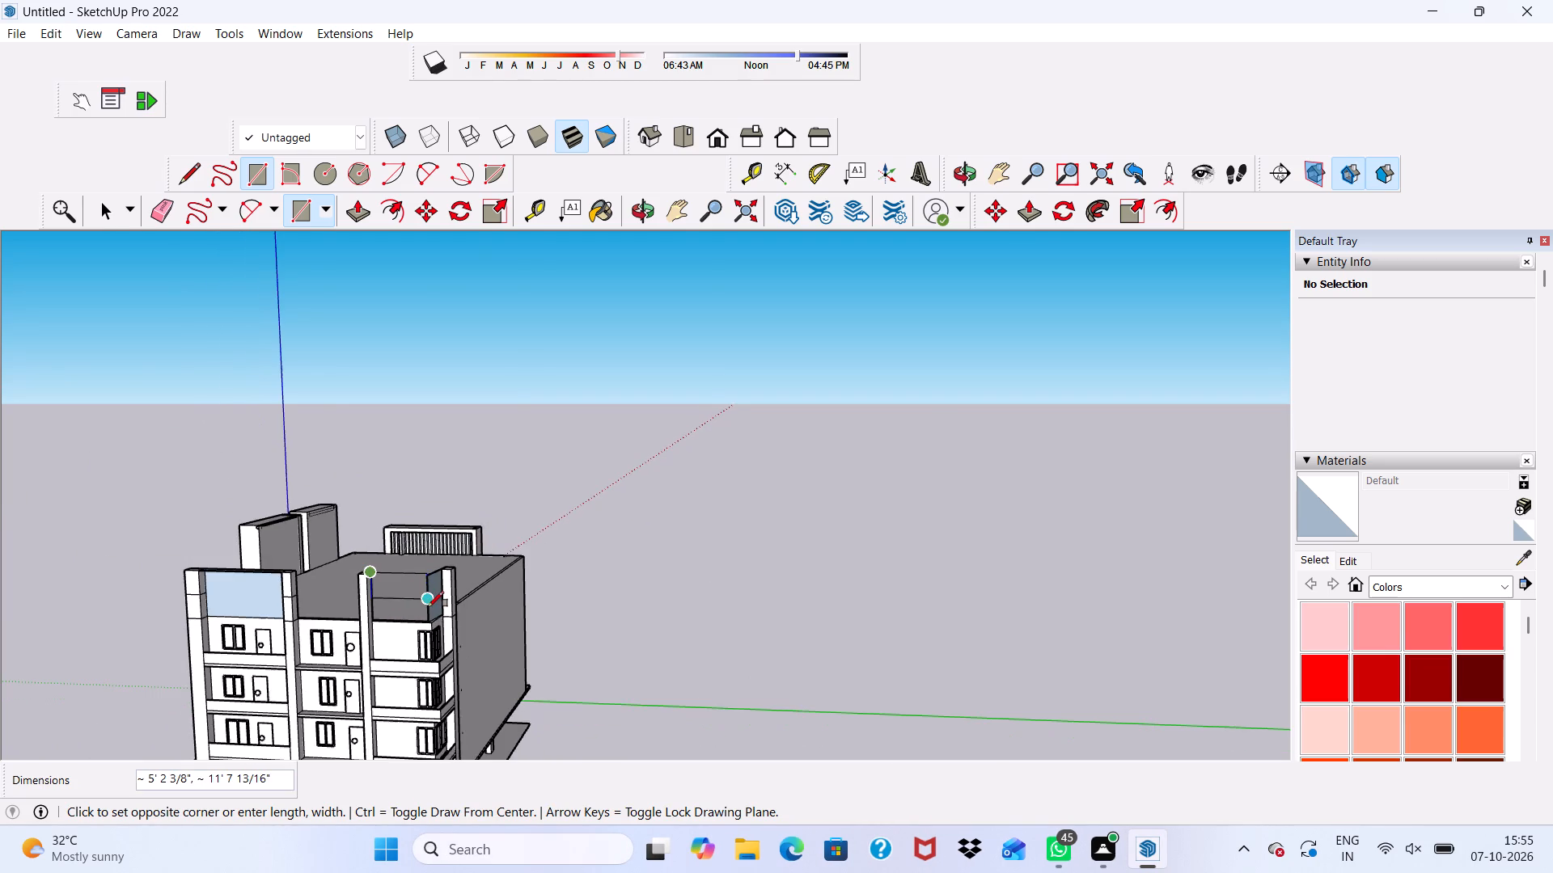
{"action": "scroll", "coordinate": [428, 611], "scroll_direction": "down", "scroll_amount": 6}
{"action": "middle_click_drag", "start_coordinate": [428, 611], "coordinate": [446, 505]}
{"action": "scroll", "coordinate": [455, 567], "scroll_direction": "up", "scroll_amount": 5}
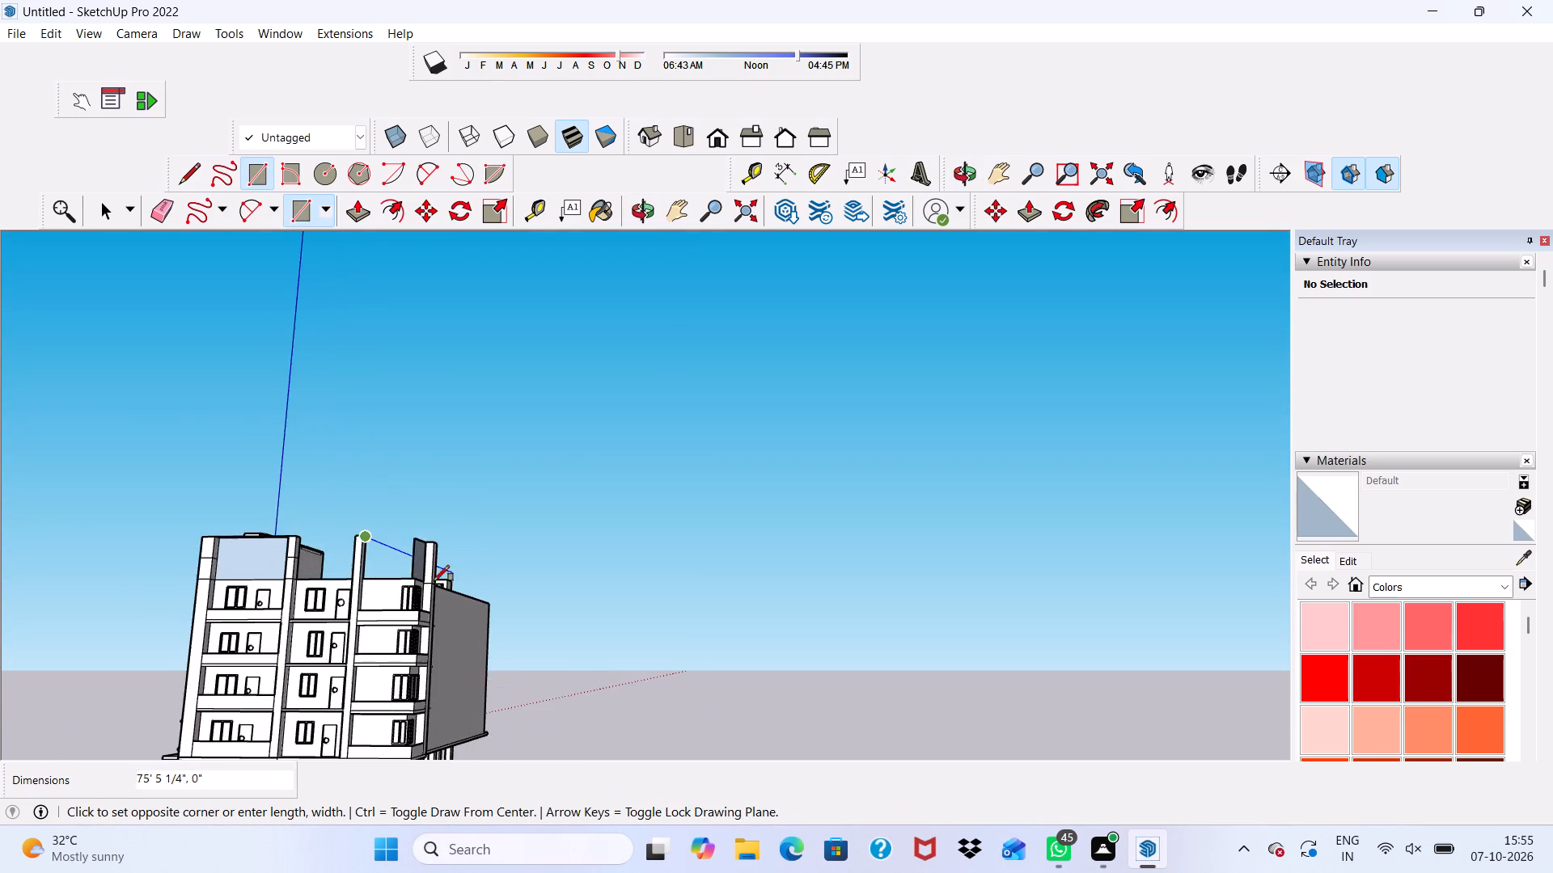
{"action": "scroll", "coordinate": [434, 581], "scroll_direction": "up", "scroll_amount": 10}
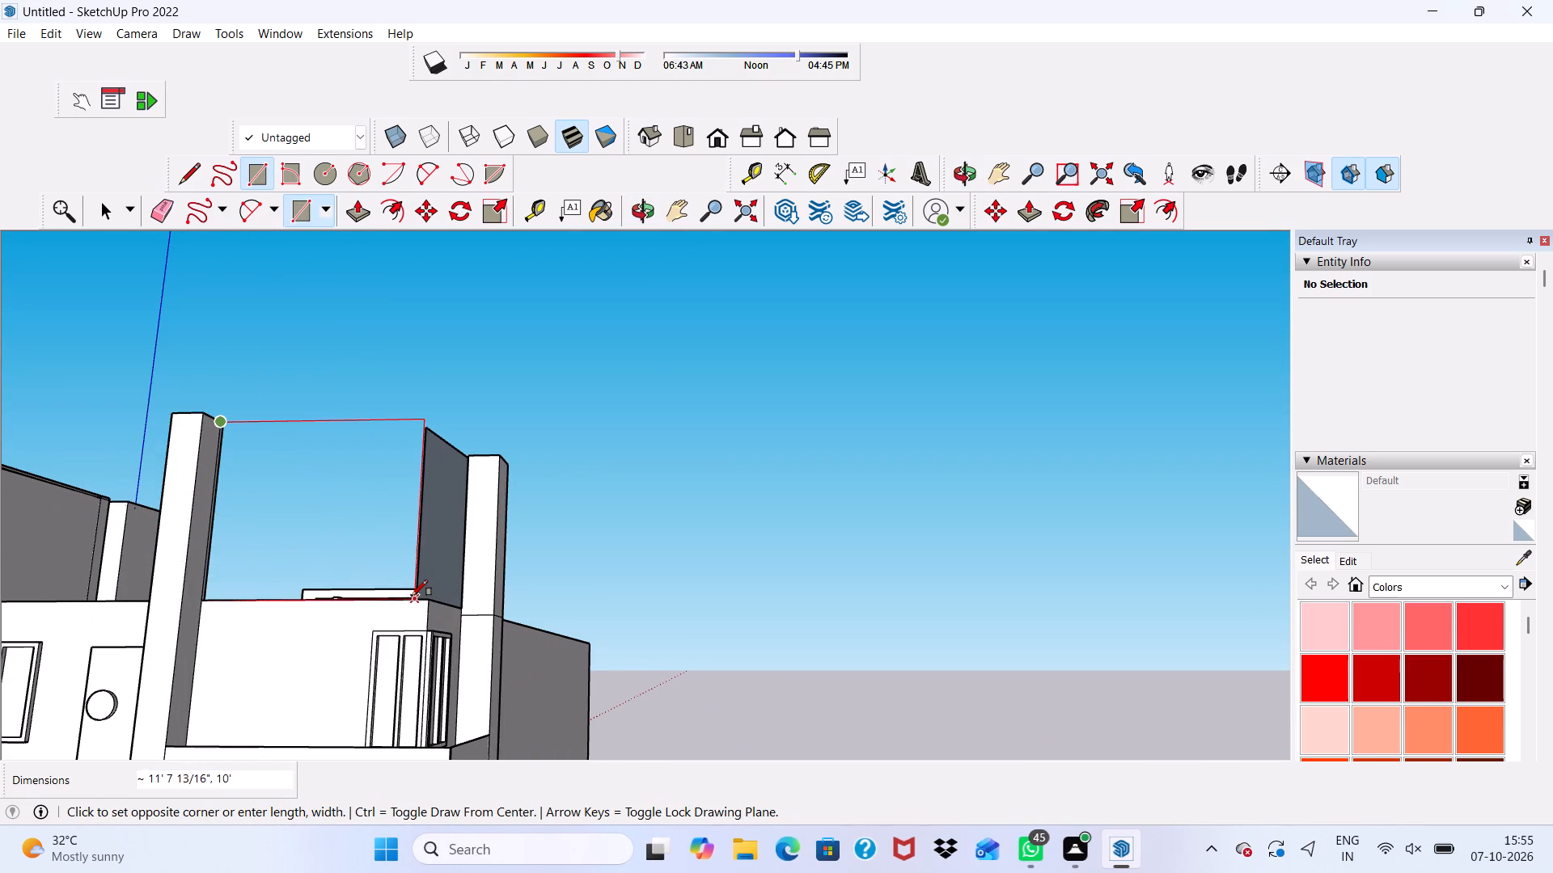
{"action": "left_click", "coordinate": [413, 596]}
{"action": "key", "text": "space"}
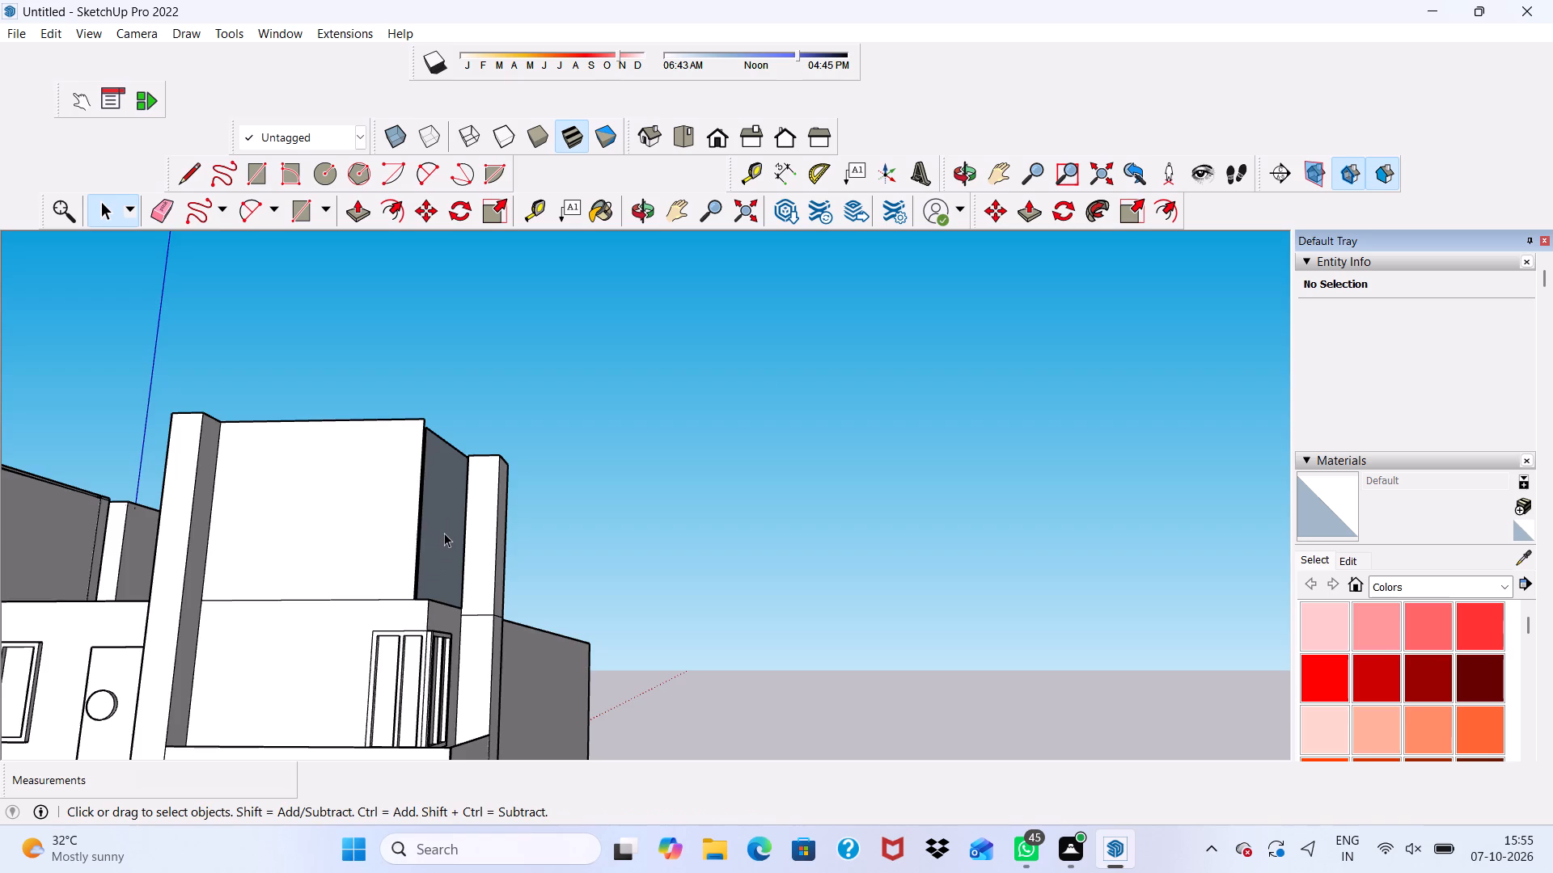
Push/Pull the panel beside the end column by 3" to give it thickness.
{"action": "middle_click_drag", "start_coordinate": [424, 521], "coordinate": [273, 540]}
{"action": "scroll", "coordinate": [328, 513], "scroll_direction": "up", "scroll_amount": 5}
{"action": "left_click", "coordinate": [391, 508]}
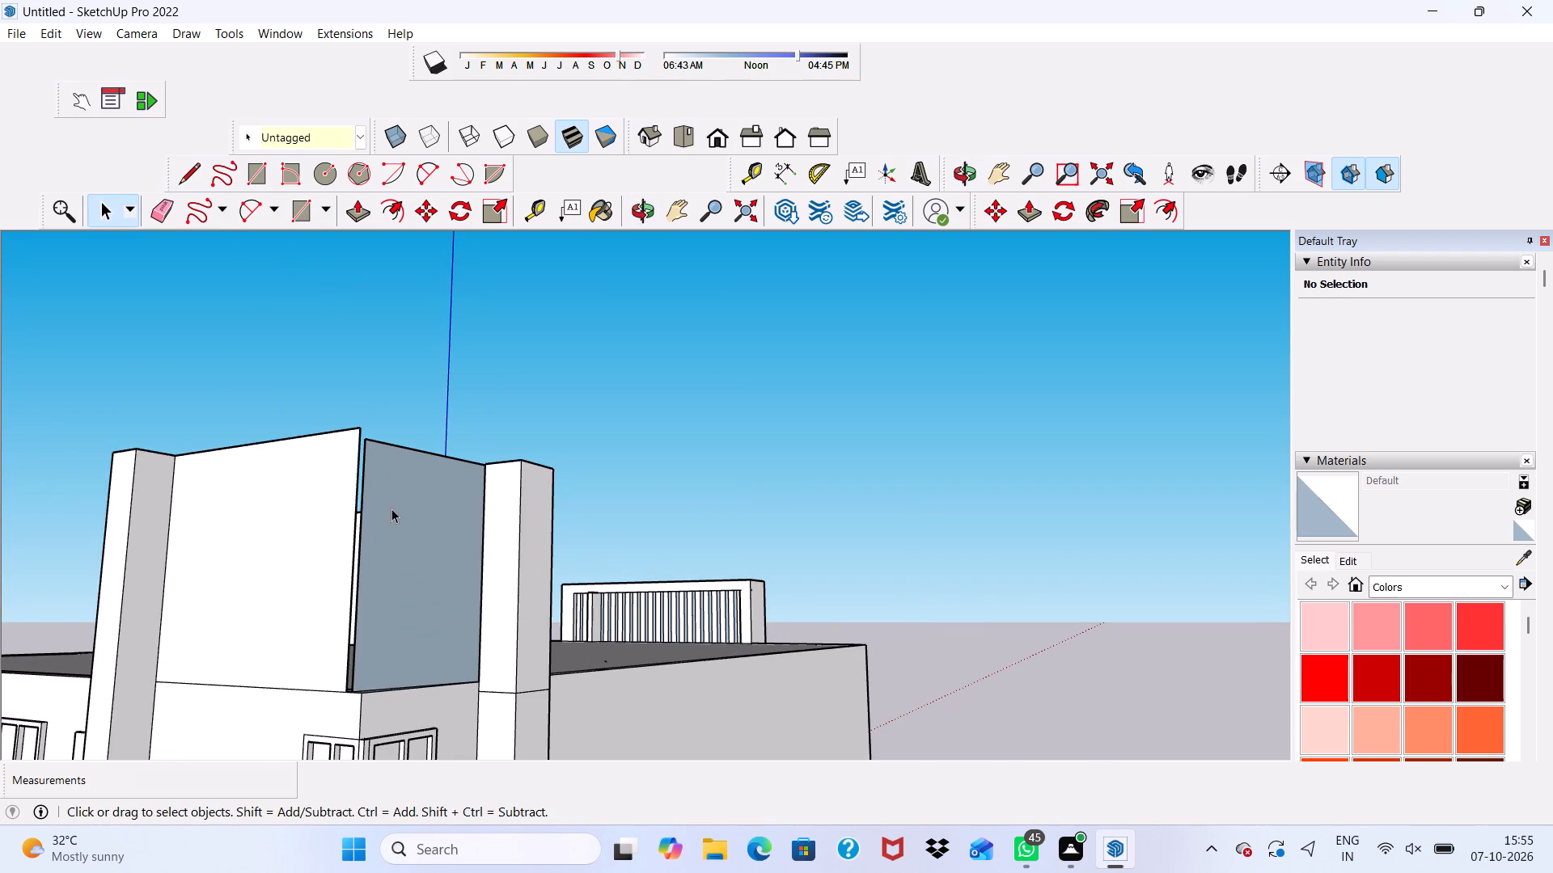
{"action": "left_click", "coordinate": [362, 207]}
{"action": "left_click", "coordinate": [416, 560]}
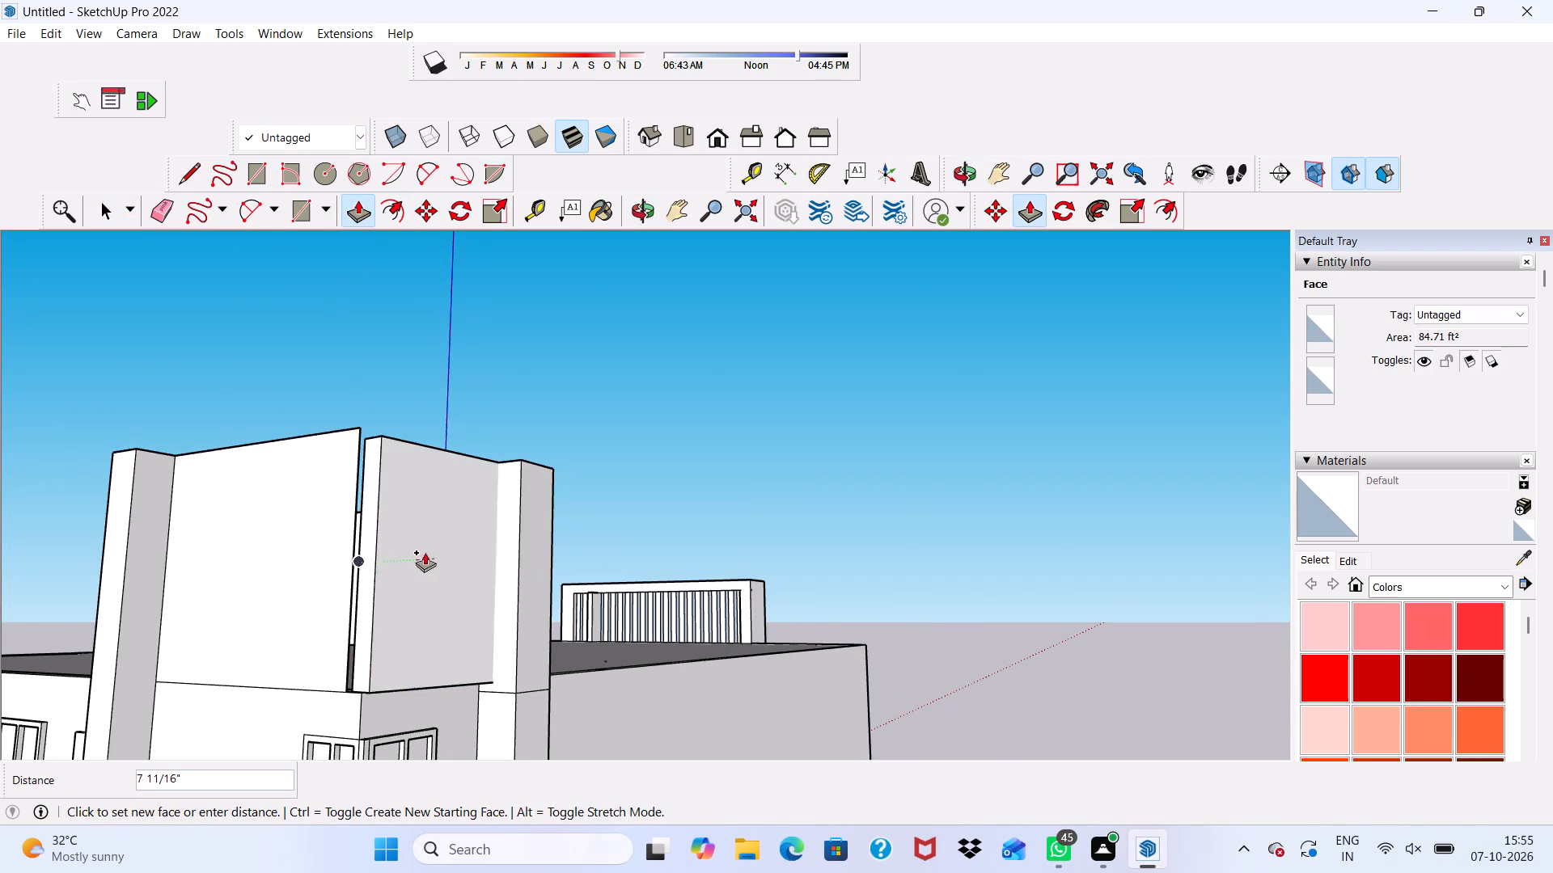
{"action": "type", "text": "3\""}
{"action": "key", "text": "Return"}
Push/Pull the thickened side panel's narrow vertical edge about 3" to meet the balcony-side panel.
{"action": "scroll", "coordinate": [482, 611], "scroll_direction": "up", "scroll_amount": 4}
{"action": "scroll", "coordinate": [248, 474], "scroll_direction": "up", "scroll_amount": 2}
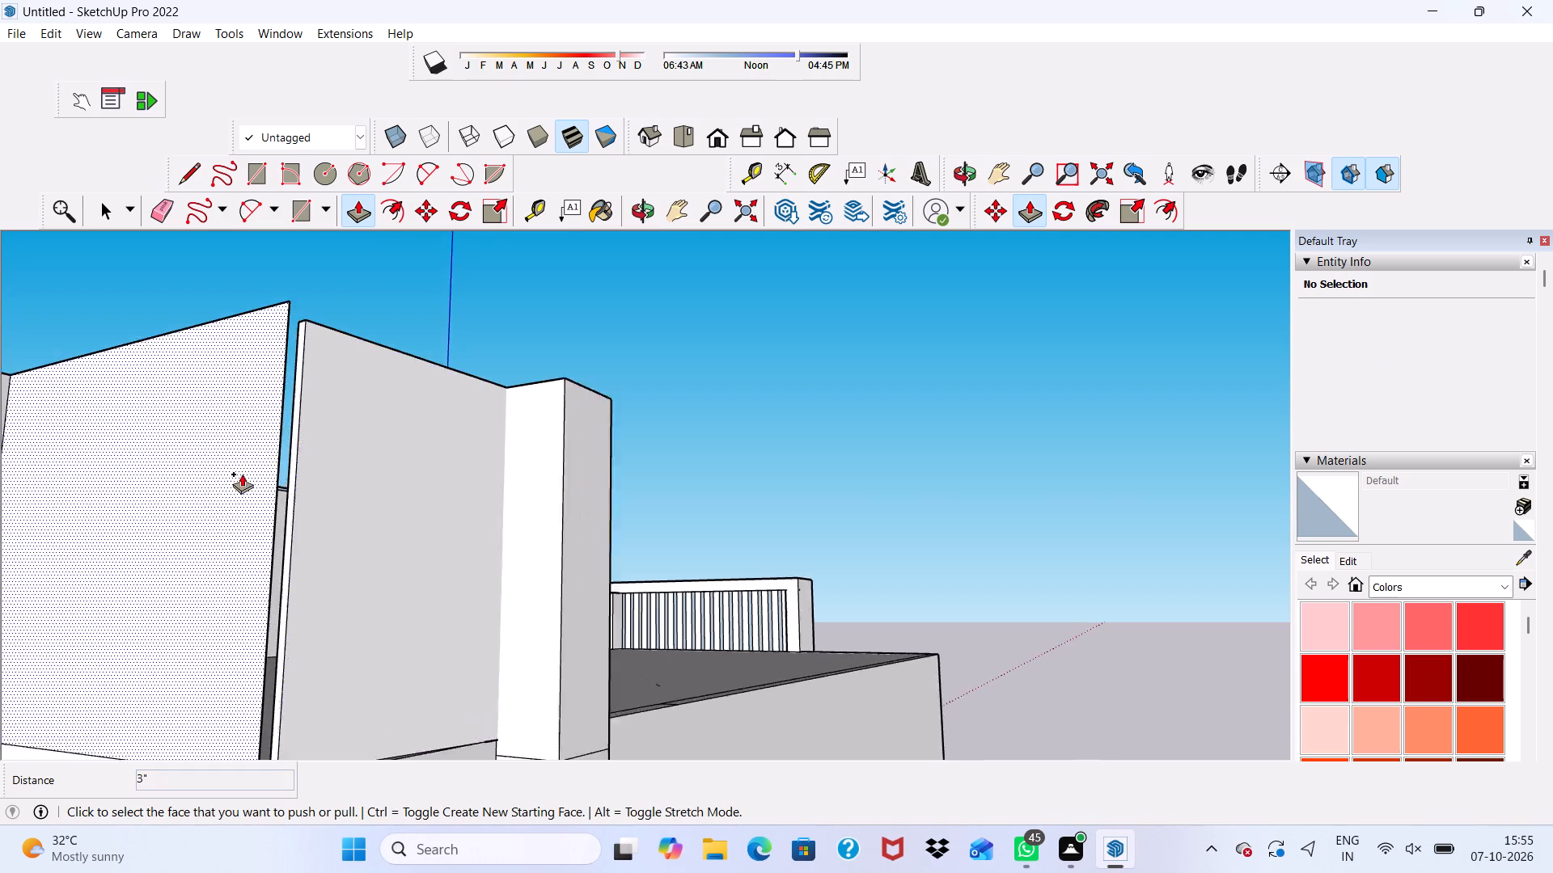
{"action": "scroll", "coordinate": [242, 474], "scroll_direction": "up", "scroll_amount": 5}
{"action": "left_click", "coordinate": [309, 496]}
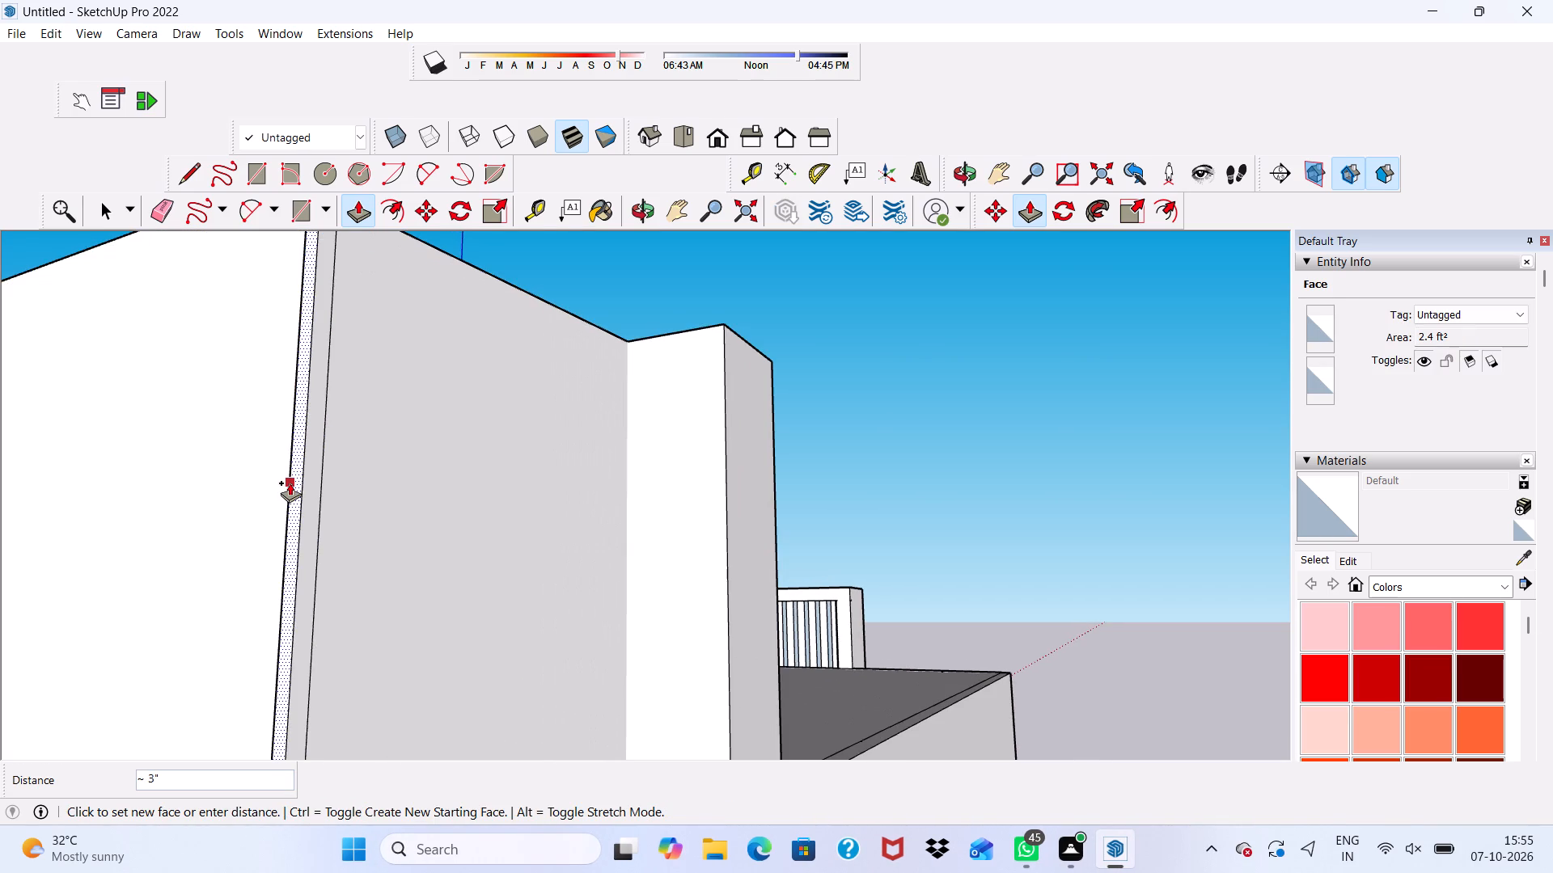
{"action": "left_click", "coordinate": [290, 483]}
Push/Pull the balcony-side panel next to the third column by 3" to give it thickness.
{"action": "scroll", "coordinate": [262, 477], "scroll_direction": "down", "scroll_amount": 1}
{"action": "middle_click_drag", "start_coordinate": [262, 477], "coordinate": [322, 542]}
{"action": "scroll", "coordinate": [324, 542], "scroll_direction": "down", "scroll_amount": 1}
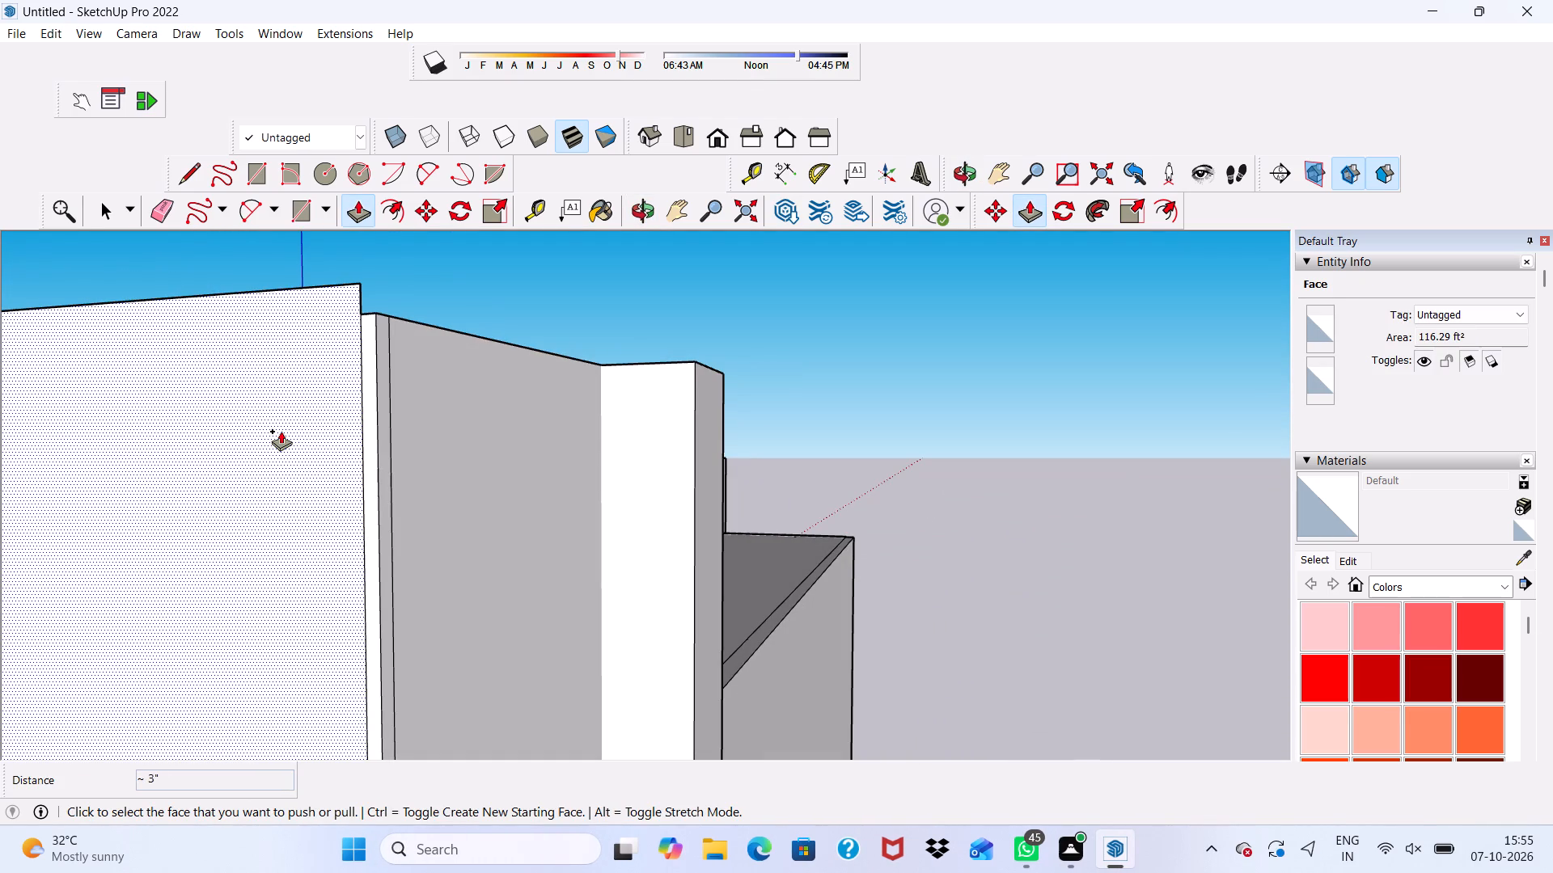
{"action": "left_click", "coordinate": [281, 431]}
{"action": "type", "text": "3\""}
{"action": "key", "text": "Return"}
Raise the side panel's corner piece and its top strip 4 13/16", level with the balcony-side panel's top.
{"action": "scroll", "coordinate": [341, 390], "scroll_direction": "down", "scroll_amount": 7}
{"action": "middle_click_drag", "start_coordinate": [343, 385], "coordinate": [73, 553]}
{"action": "scroll", "coordinate": [346, 355], "scroll_direction": "up", "scroll_amount": 4}
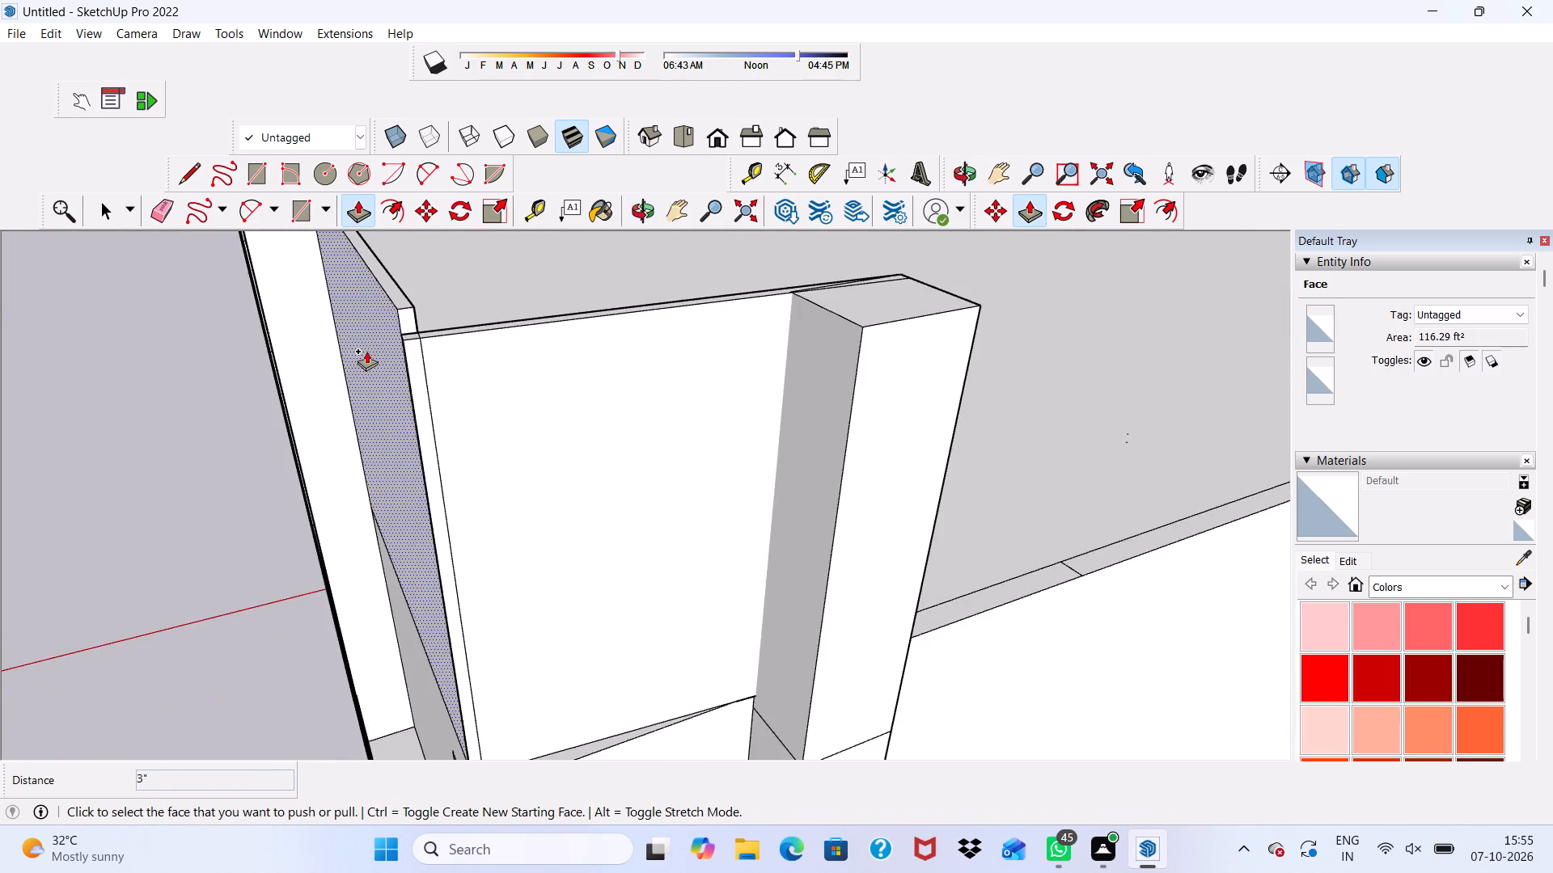
{"action": "scroll", "coordinate": [366, 351], "scroll_direction": "up", "scroll_amount": 10}
{"action": "left_click", "coordinate": [417, 352]}
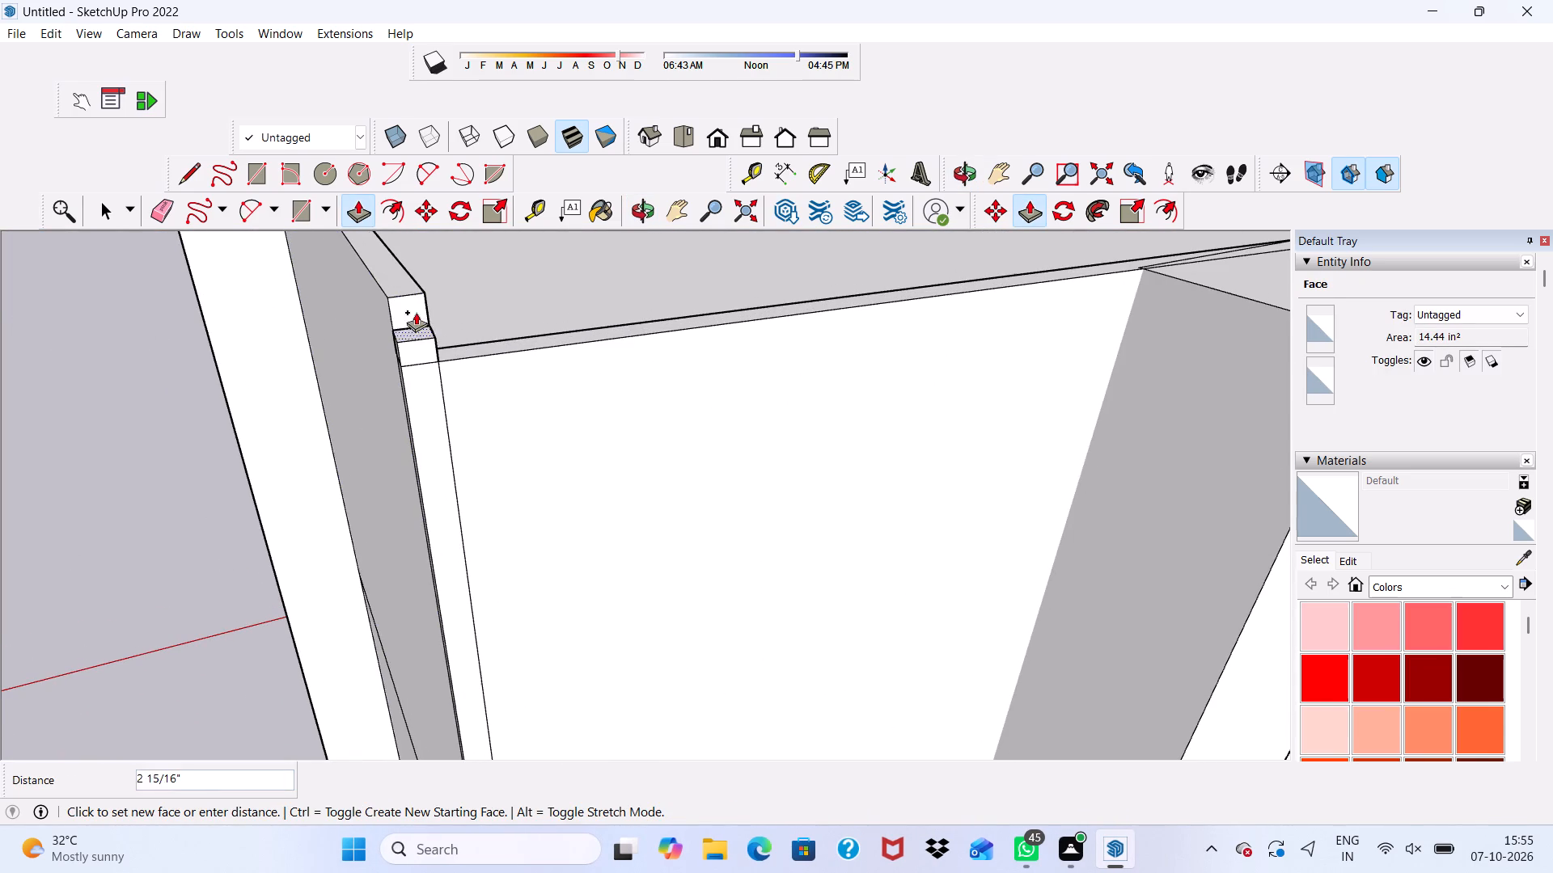
{"action": "scroll", "coordinate": [411, 293], "scroll_direction": "down", "scroll_amount": 1}
{"action": "middle_click_drag", "start_coordinate": [411, 293], "coordinate": [520, 362]}
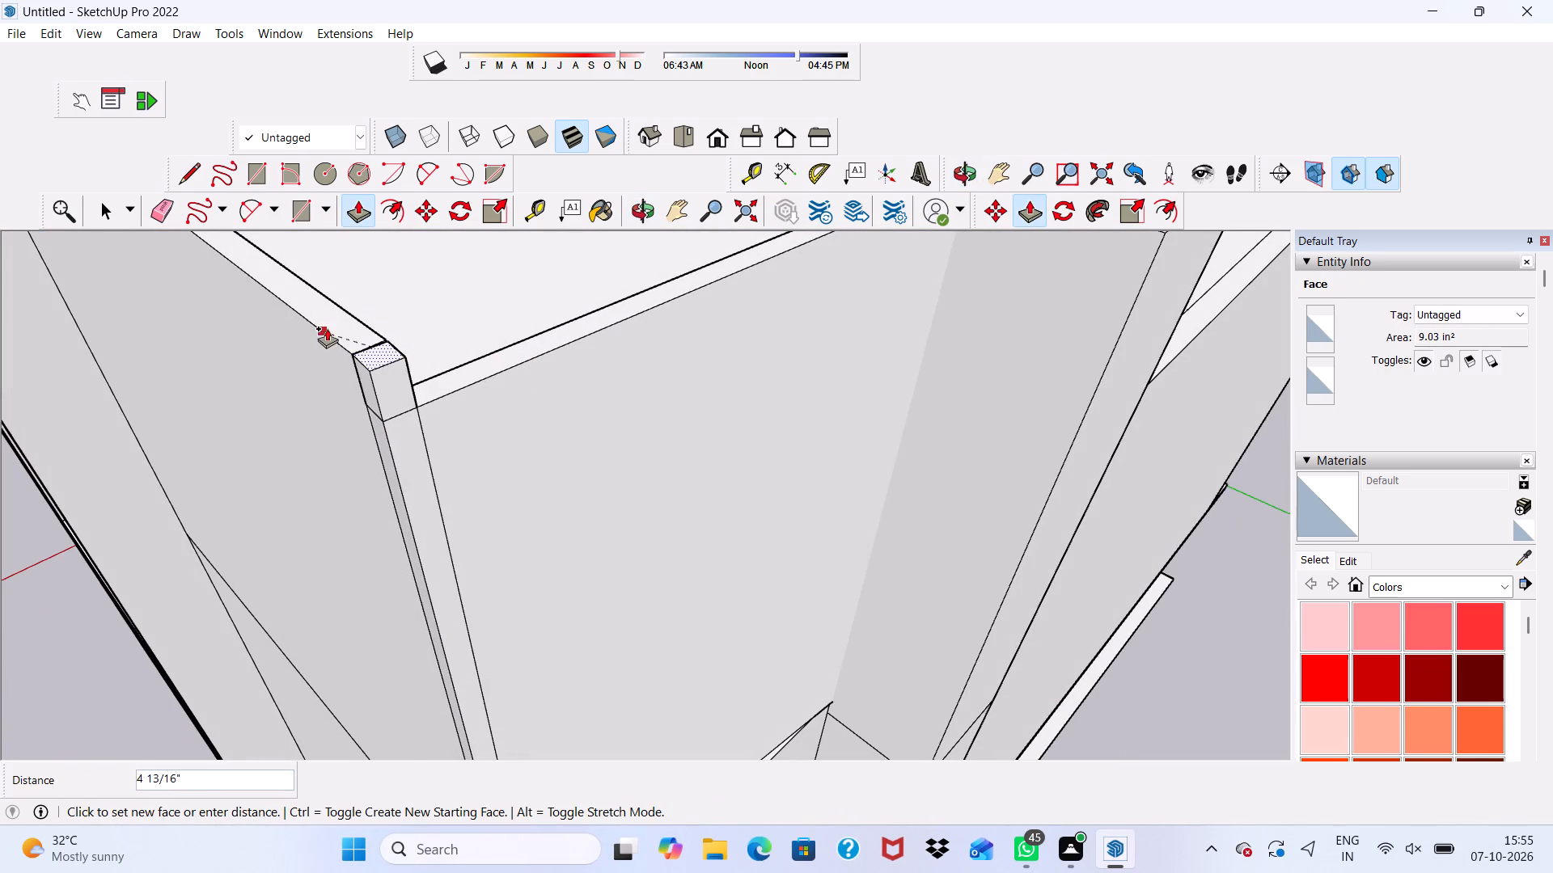
{"action": "left_click", "coordinate": [327, 330]}
{"action": "scroll", "coordinate": [481, 369], "scroll_direction": "up", "scroll_amount": 4}
{"action": "left_click", "coordinate": [483, 371]}
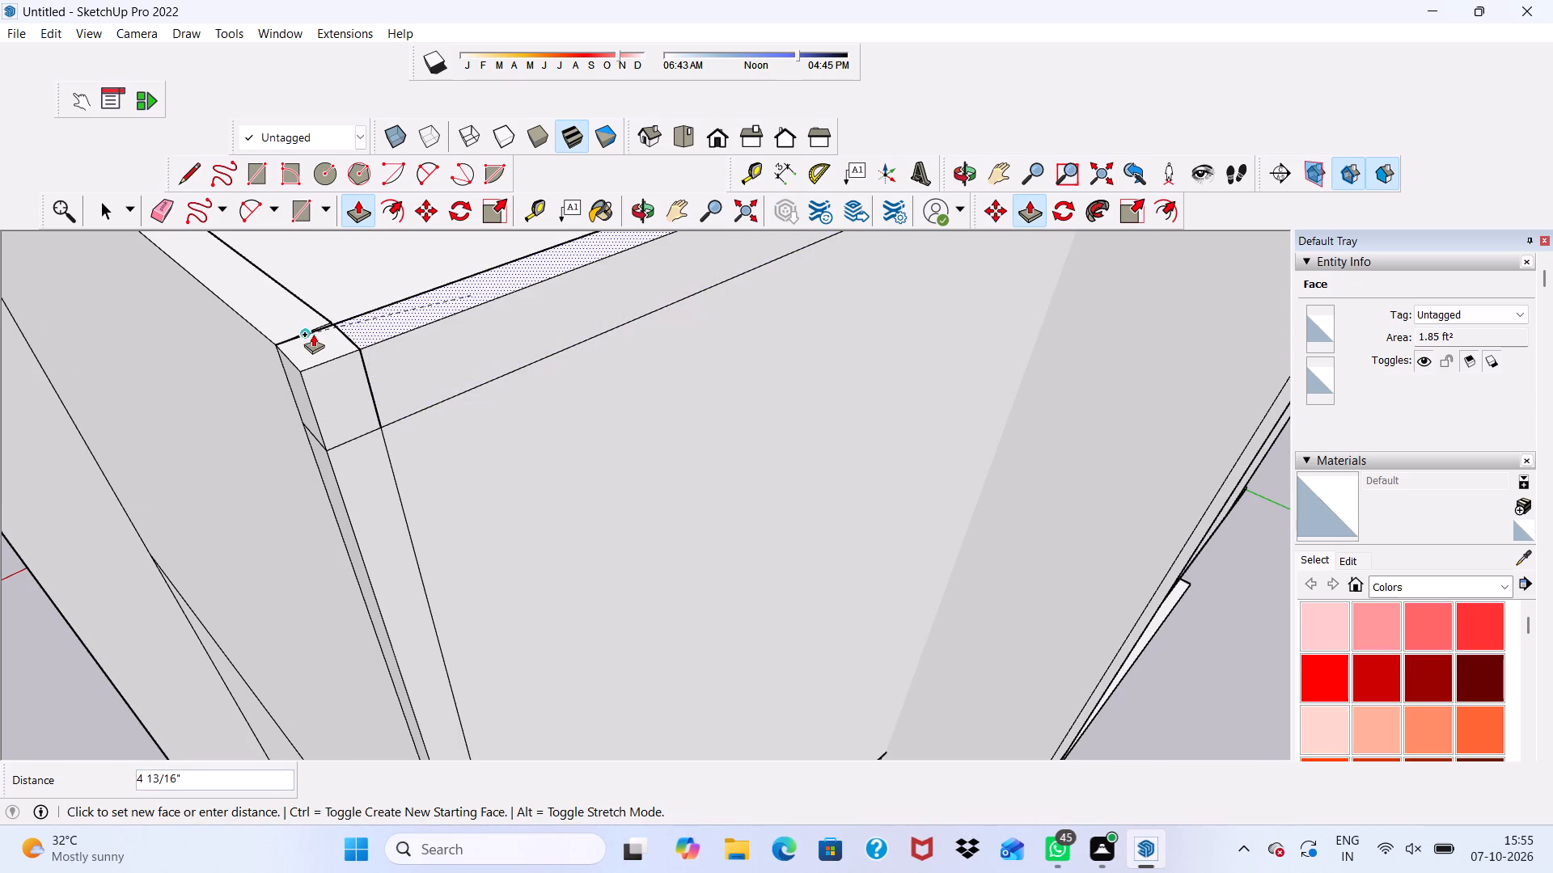
{"action": "left_click", "coordinate": [313, 334]}
Push/Pull the vertical face of the raised strip above the end column's top outward by about 7/16".
{"action": "scroll", "coordinate": [335, 325], "scroll_direction": "down", "scroll_amount": 4}
{"action": "middle_click_drag", "start_coordinate": [355, 339], "coordinate": [0, 396]}
{"action": "scroll", "coordinate": [721, 448], "scroll_direction": "down", "scroll_amount": 7}
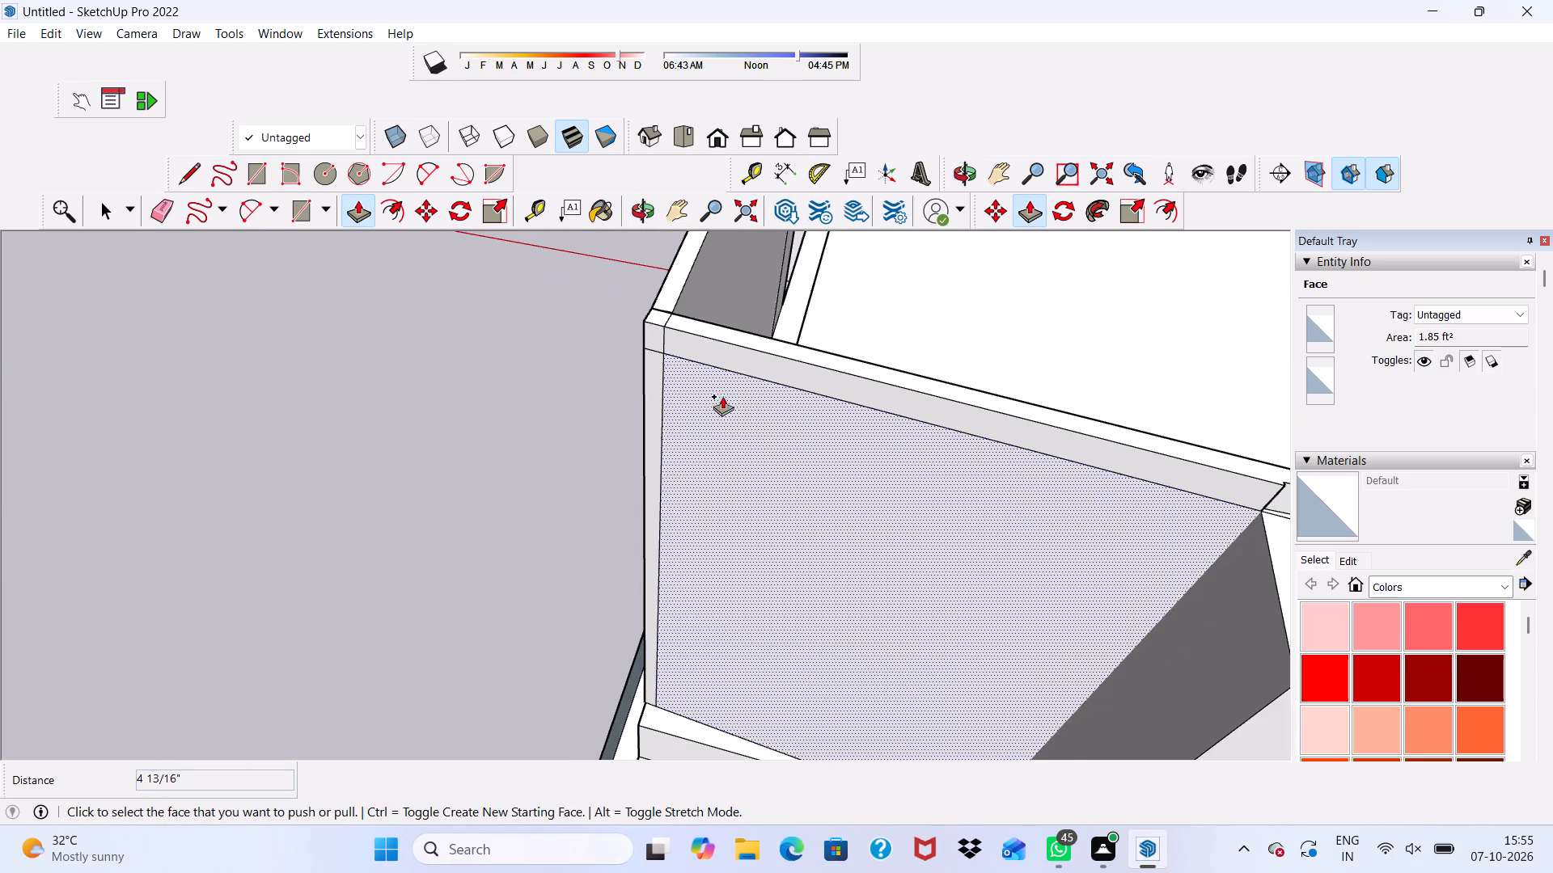
{"action": "scroll", "coordinate": [722, 396], "scroll_direction": "down", "scroll_amount": 10}
{"action": "middle_click_drag", "start_coordinate": [880, 411], "coordinate": [520, 463]}
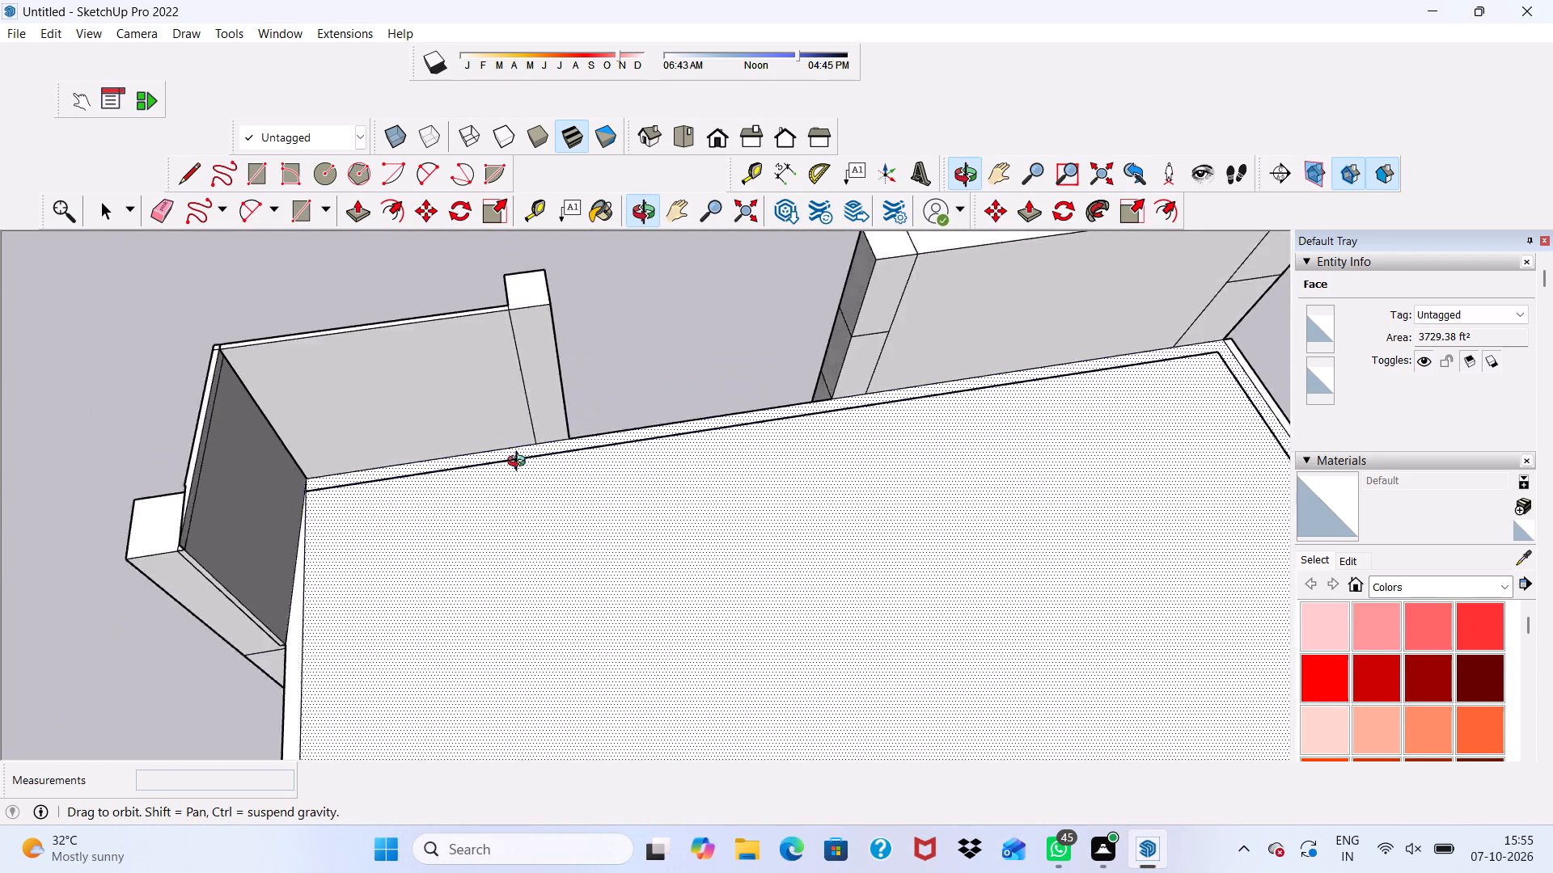
{"action": "middle_click_drag", "start_coordinate": [520, 463], "coordinate": [806, 439]}
{"action": "scroll", "coordinate": [798, 622], "scroll_direction": "up", "scroll_amount": 12}
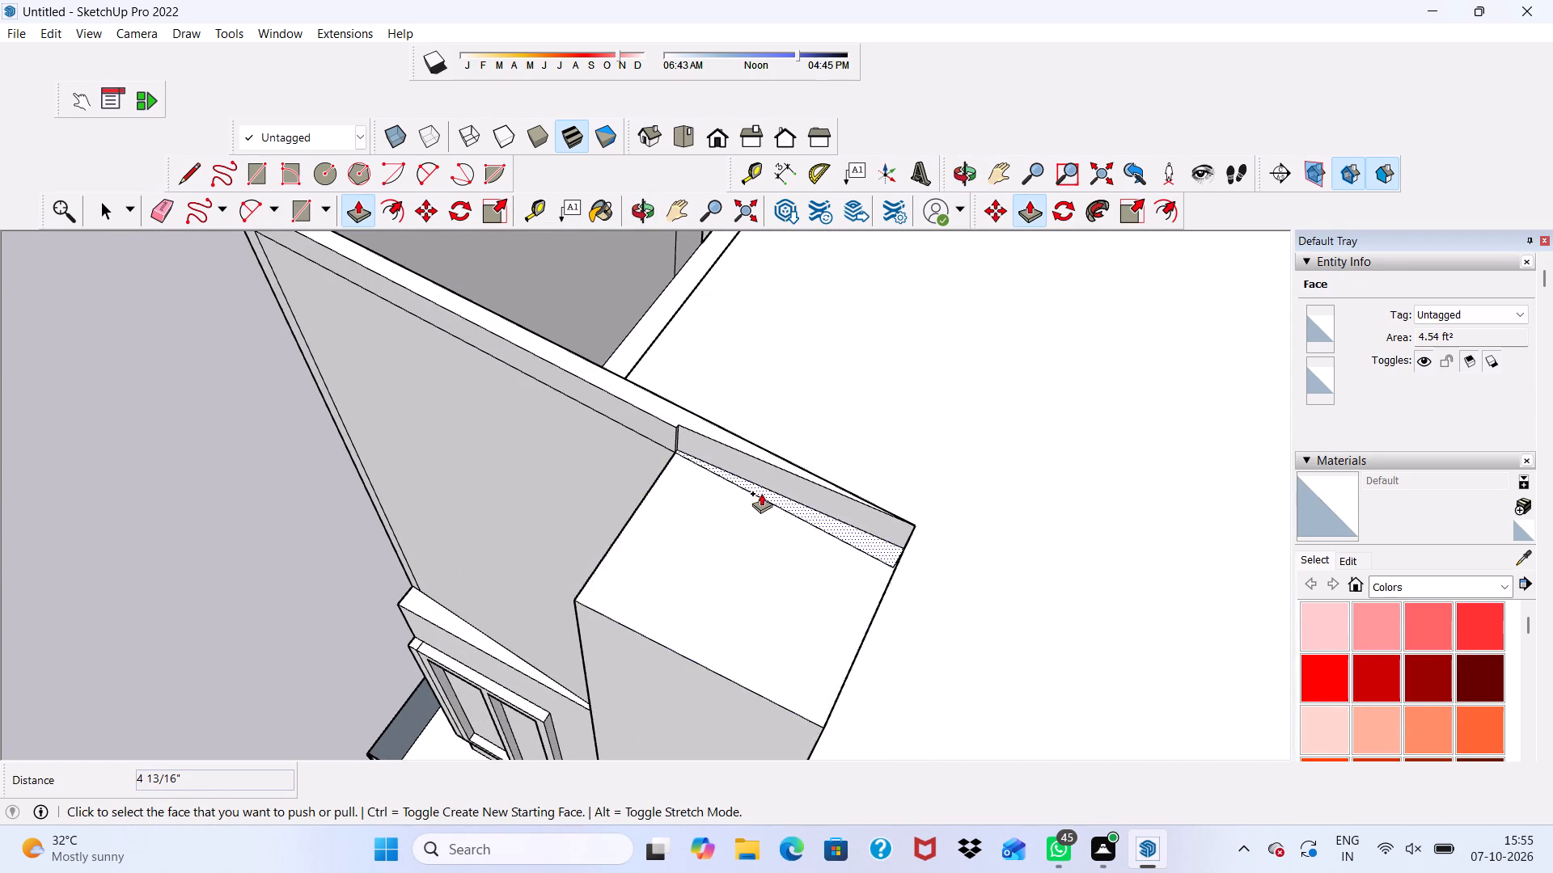
{"action": "scroll", "coordinate": [760, 492], "scroll_direction": "up", "scroll_amount": 6}
{"action": "middle_click_drag", "start_coordinate": [747, 451], "coordinate": [777, 392]}
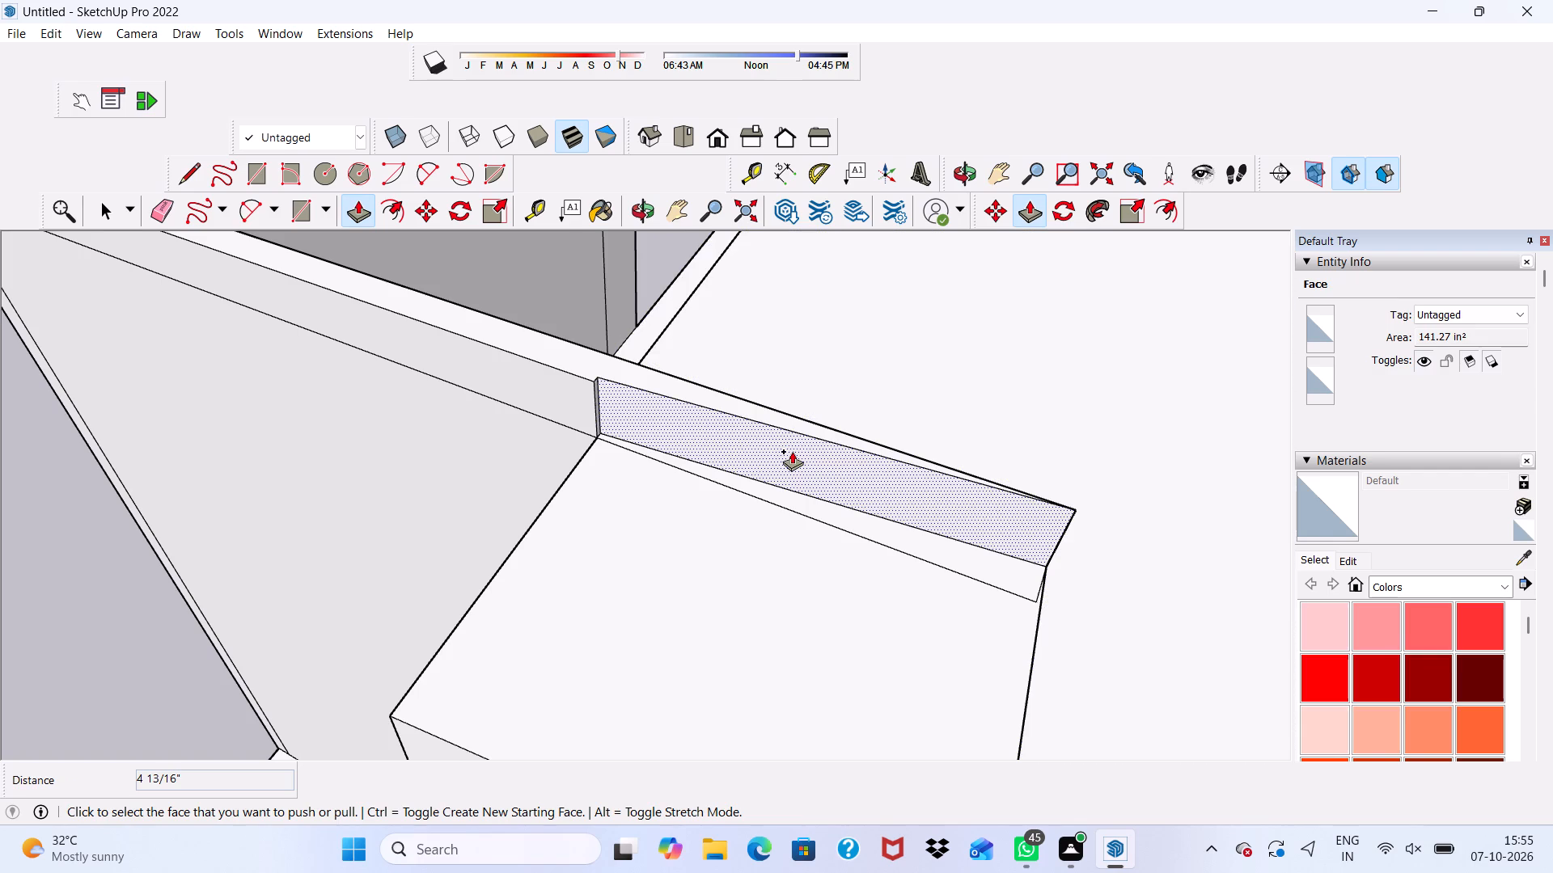
{"action": "left_click", "coordinate": [792, 451]}
{"action": "scroll", "coordinate": [553, 376], "scroll_direction": "up", "scroll_amount": 3}
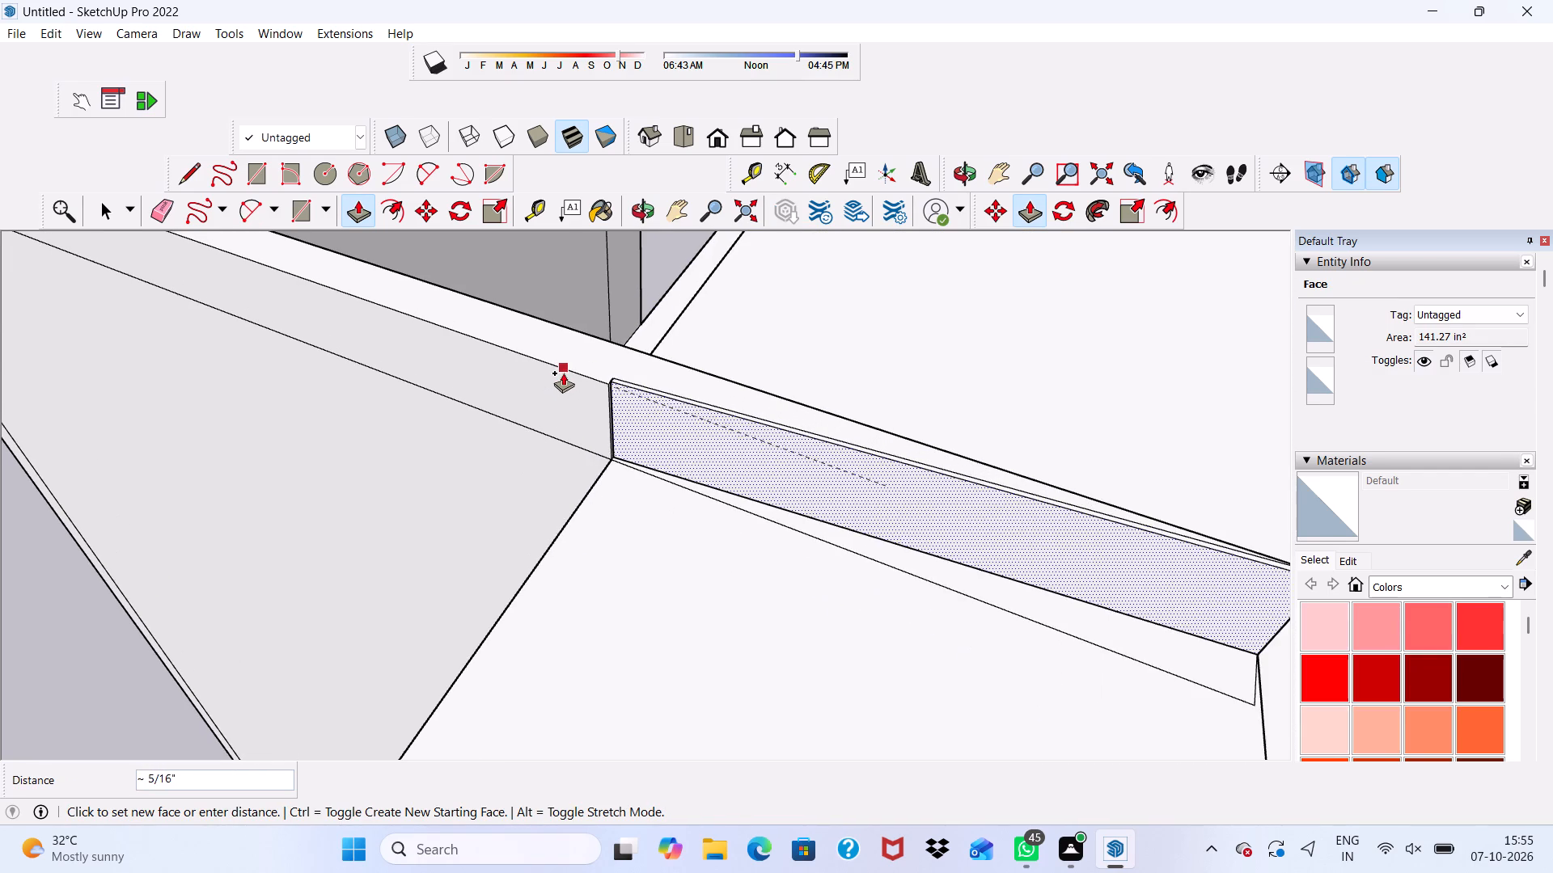
{"action": "left_click", "coordinate": [596, 375]}
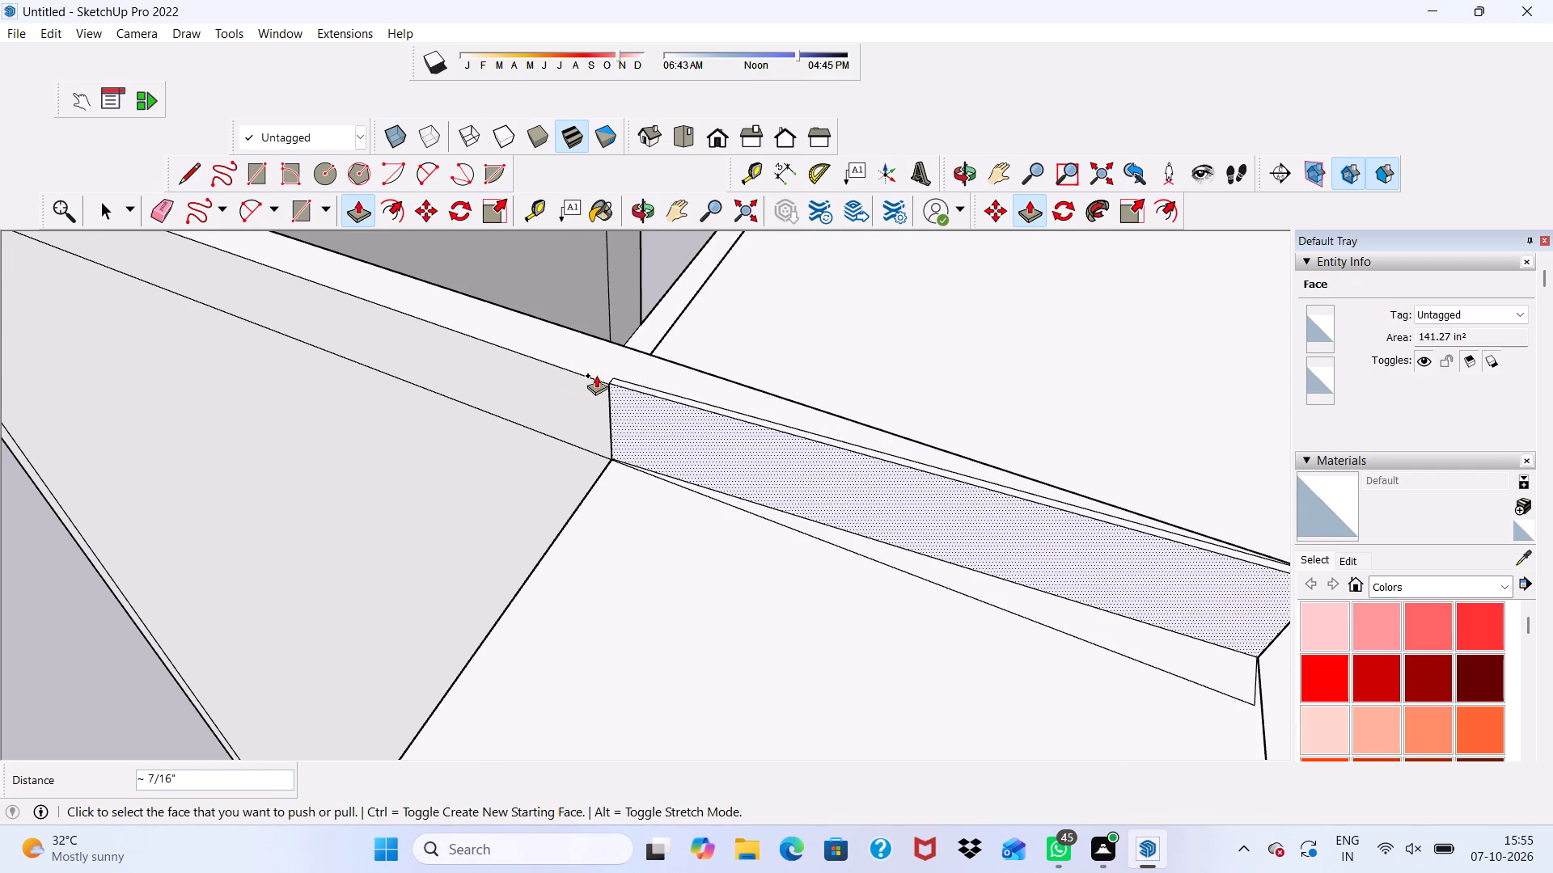
Raise the leftover ledge beside the strip on the end column 4 13/16", level with the side panel's top.
{"action": "left_click", "coordinate": [937, 570]}
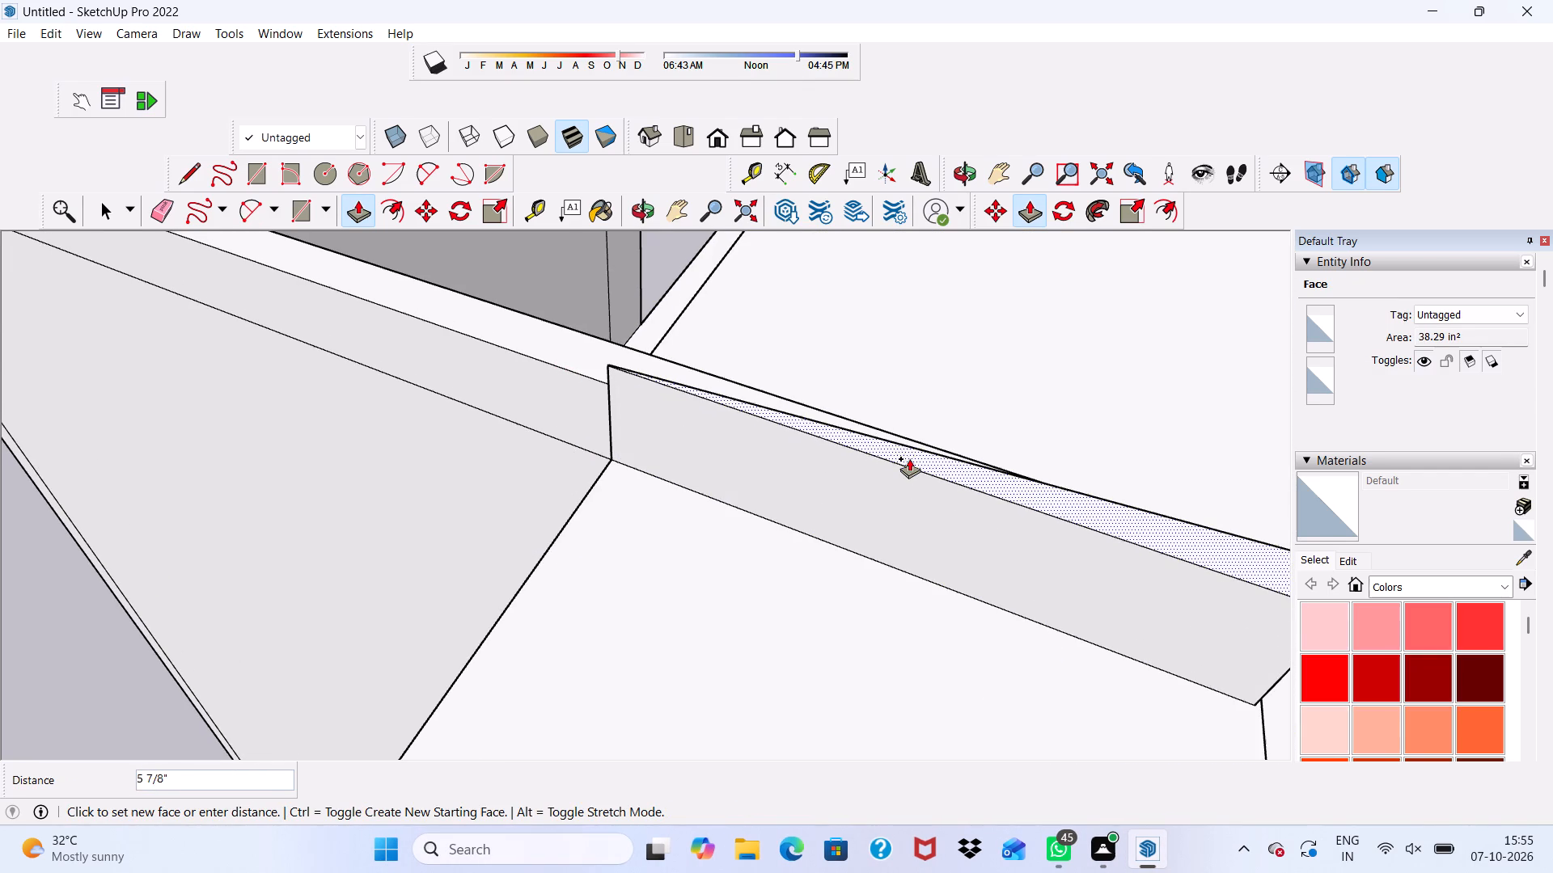
{"action": "middle_click_drag", "start_coordinate": [909, 458], "coordinate": [839, 557]}
{"action": "scroll", "coordinate": [845, 455], "scroll_direction": "down", "scroll_amount": 2}
{"action": "middle_click_drag", "start_coordinate": [845, 455], "coordinate": [628, 517]}
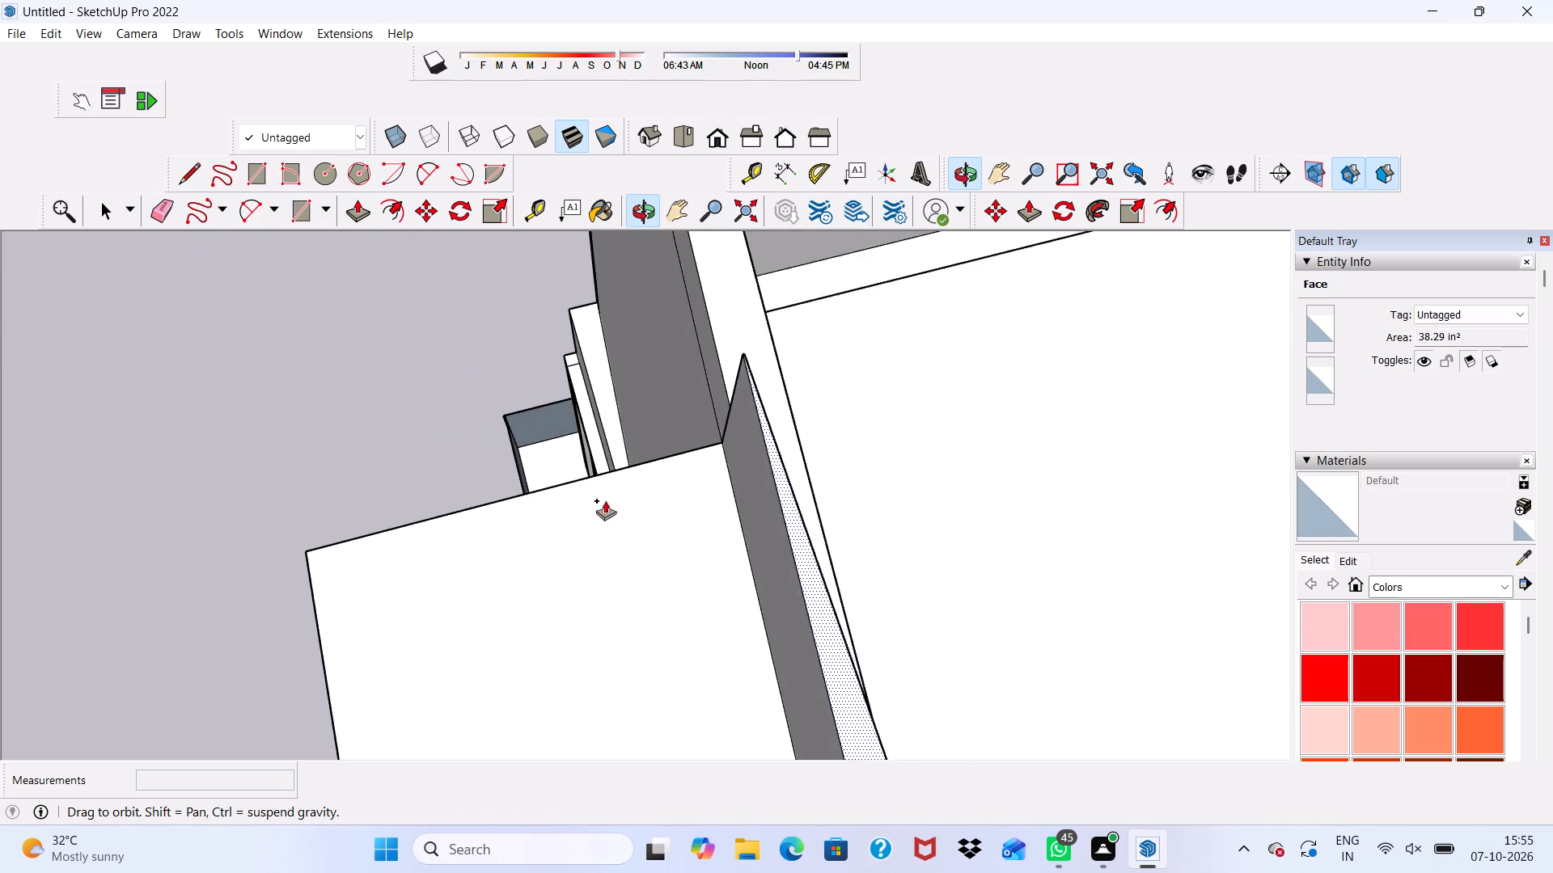
{"action": "scroll", "coordinate": [769, 445], "scroll_direction": "up", "scroll_amount": 3}
{"action": "scroll", "coordinate": [771, 443], "scroll_direction": "down", "scroll_amount": 20}
{"action": "scroll", "coordinate": [771, 443], "scroll_direction": "down", "scroll_amount": 3}
{"action": "scroll", "coordinate": [706, 367], "scroll_direction": "up", "scroll_amount": 2}
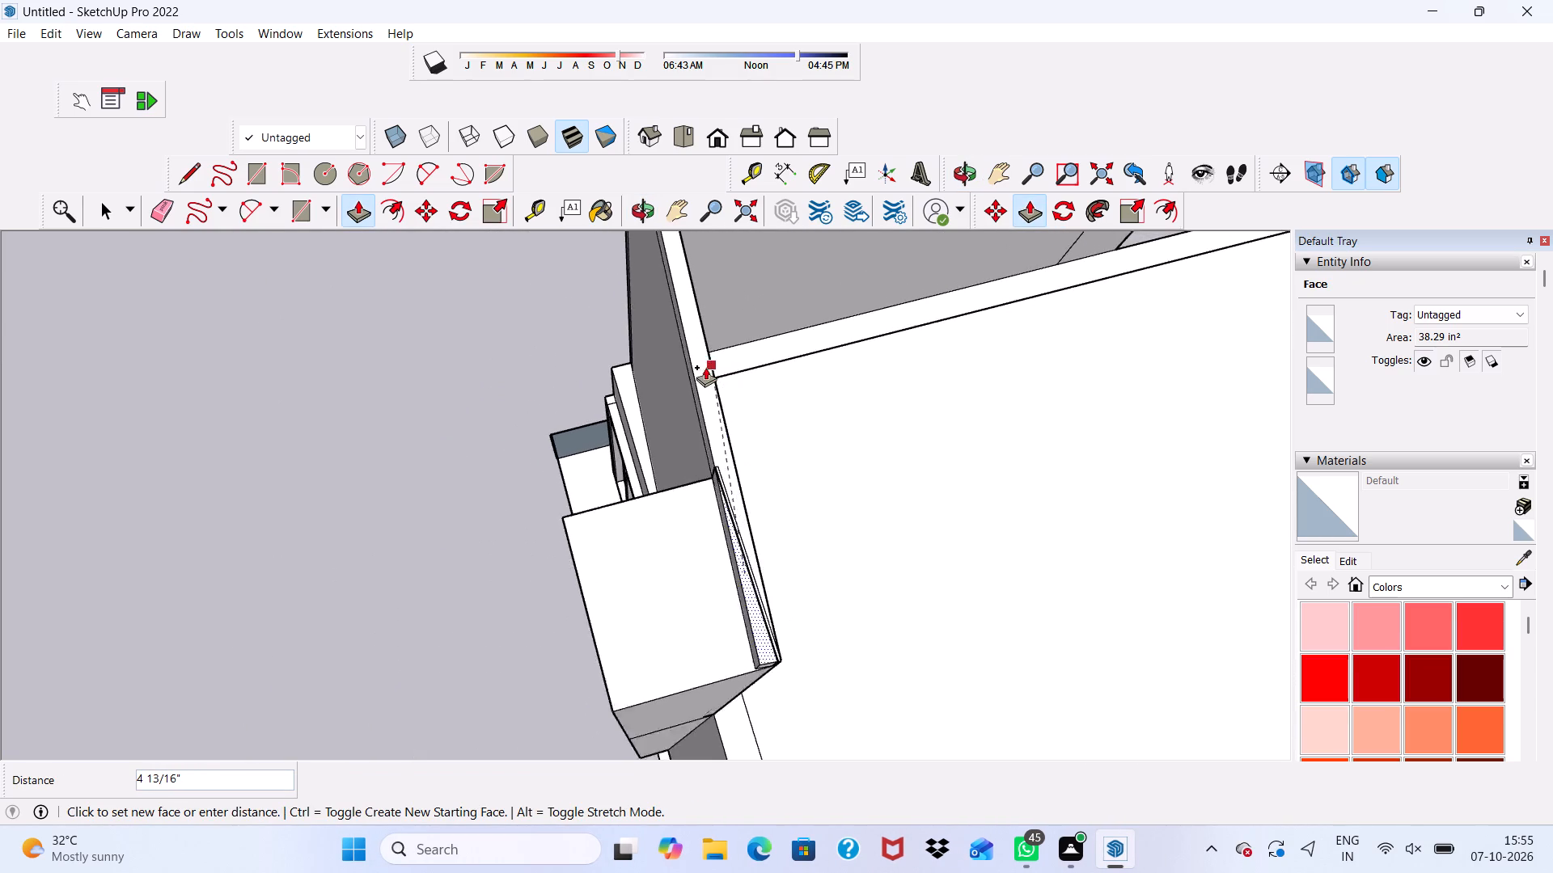
{"action": "scroll", "coordinate": [705, 367], "scroll_direction": "up", "scroll_amount": 3}
{"action": "left_click", "coordinate": [712, 435]}
Erase the leftover dividing edges on the side panel's top where it runs over the end column.
{"action": "middle_click_drag", "start_coordinate": [714, 498], "coordinate": [755, 335]}
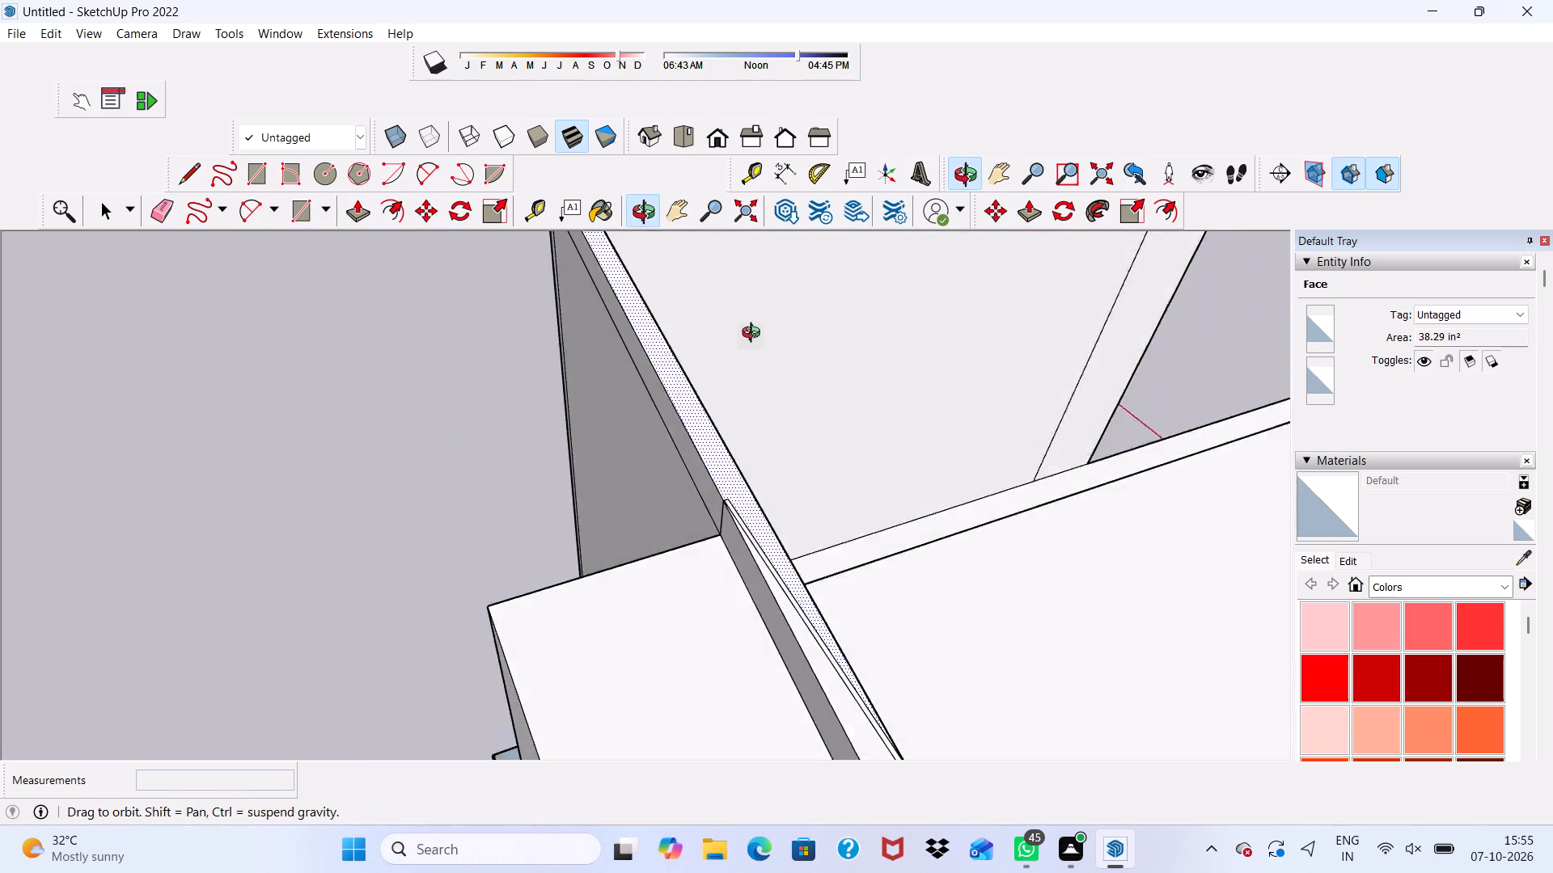
{"action": "middle_click_drag", "start_coordinate": [755, 335], "coordinate": [688, 186]}
{"action": "scroll", "coordinate": [787, 654], "scroll_direction": "up", "scroll_amount": 4}
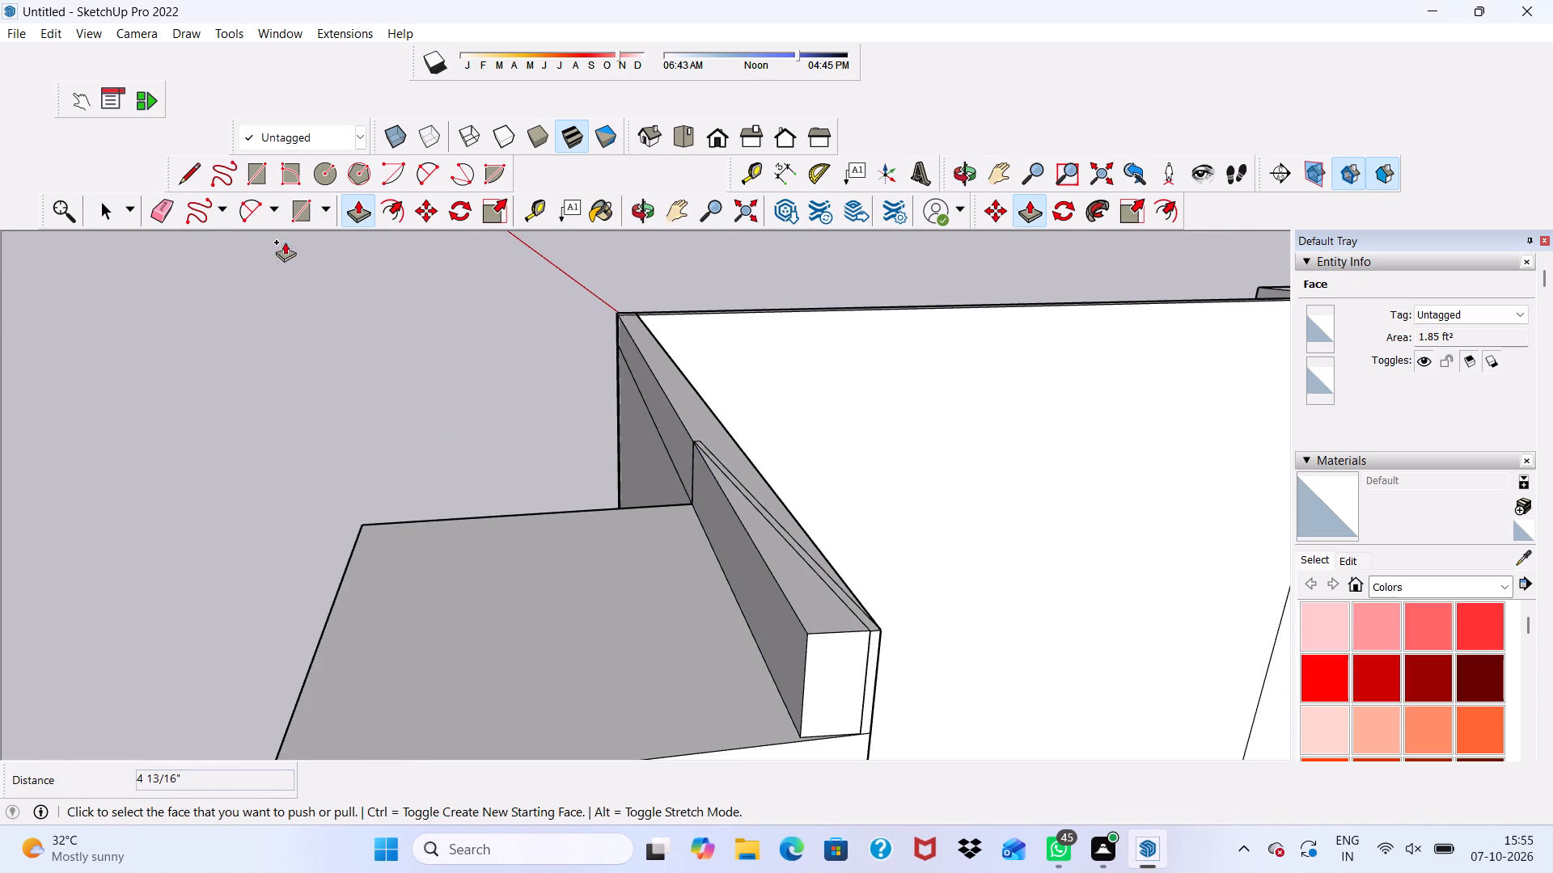
{"action": "left_click", "coordinate": [168, 216]}
{"action": "scroll", "coordinate": [827, 664], "scroll_direction": "up", "scroll_amount": 4}
{"action": "left_click_drag", "start_coordinate": [791, 476], "coordinate": [775, 510]}
{"action": "key", "text": "ctrl+z"}
{"action": "scroll", "coordinate": [793, 494], "scroll_direction": "up", "scroll_amount": 4}
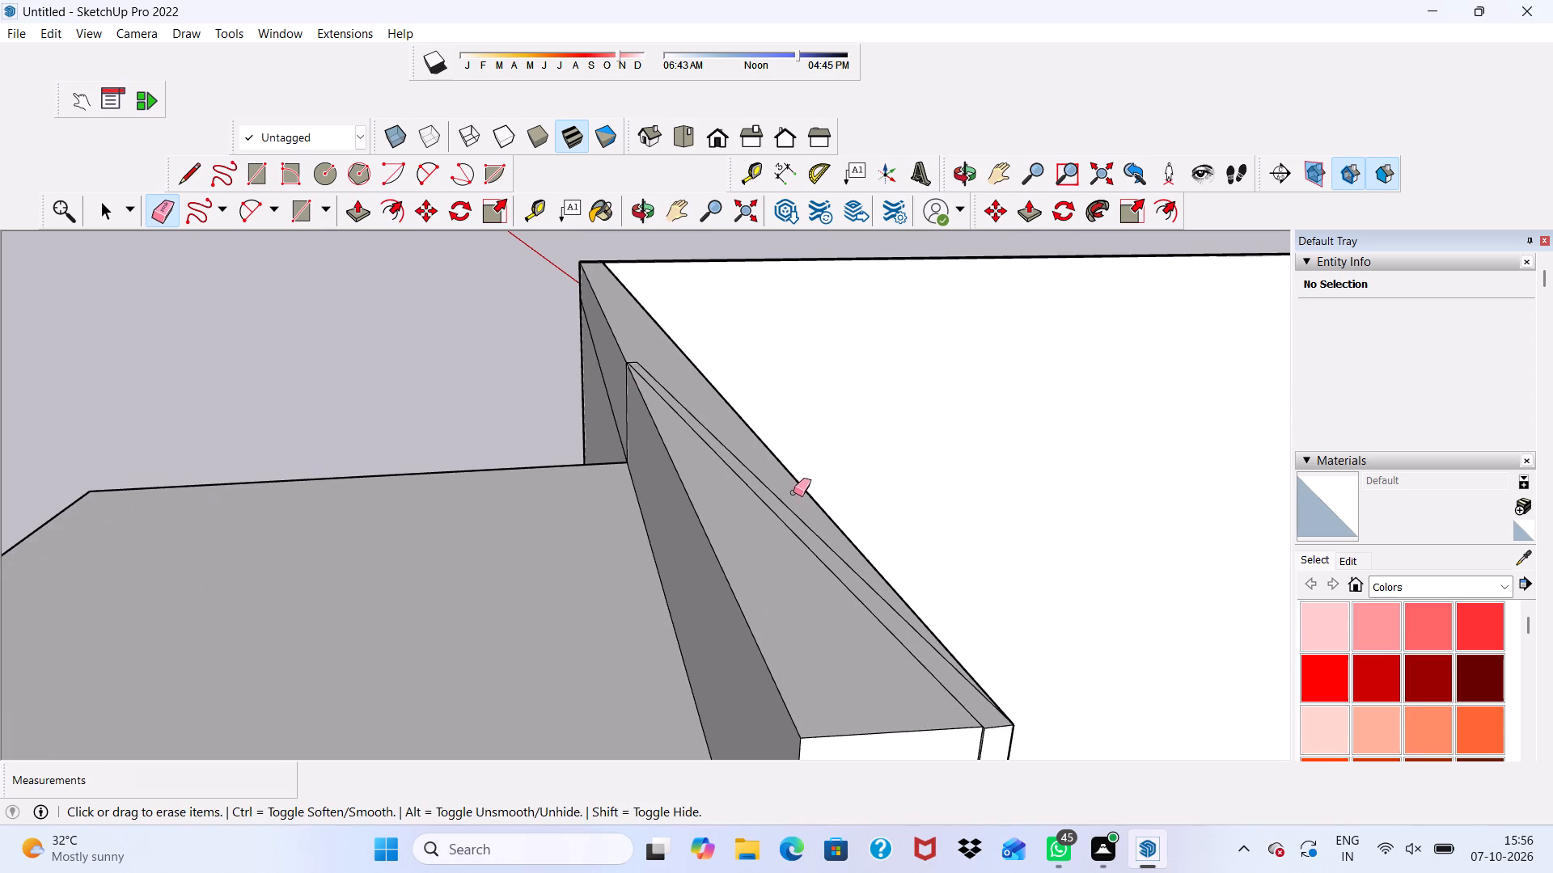
{"action": "left_click_drag", "start_coordinate": [778, 496], "coordinate": [770, 504]}
{"action": "left_click_drag", "start_coordinate": [771, 510], "coordinate": [772, 524]}
{"action": "scroll", "coordinate": [796, 590], "scroll_direction": "down", "scroll_amount": 6}
{"action": "scroll", "coordinate": [728, 387], "scroll_direction": "up", "scroll_amount": 8}
{"action": "scroll", "coordinate": [603, 453], "scroll_direction": "down", "scroll_amount": 10}
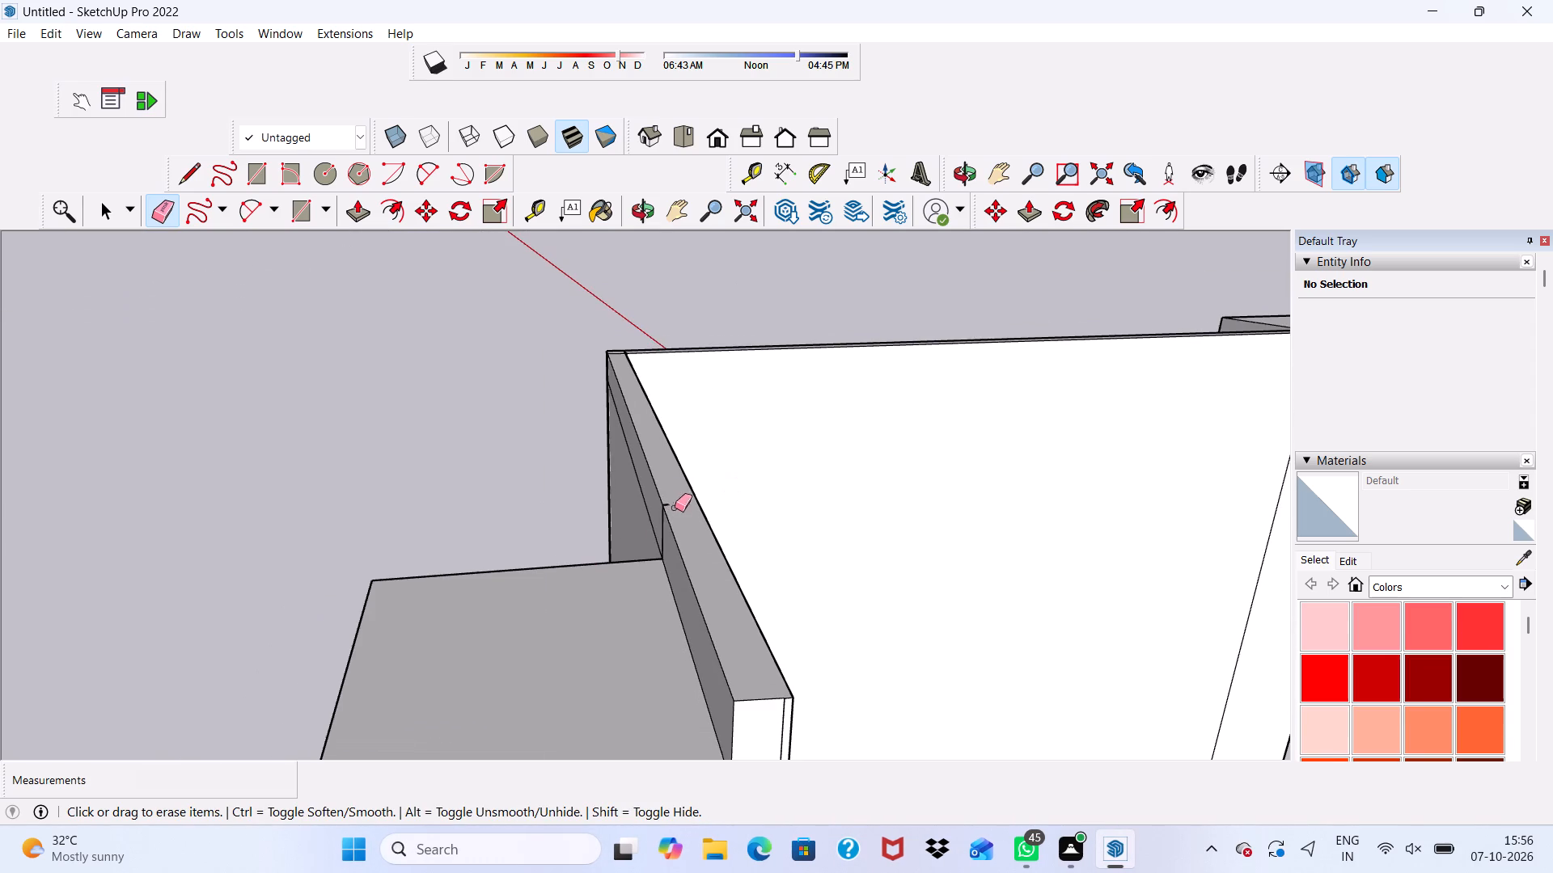
{"action": "scroll", "coordinate": [675, 508], "scroll_direction": "up", "scroll_amount": 9}
{"action": "left_click", "coordinate": [666, 507]}
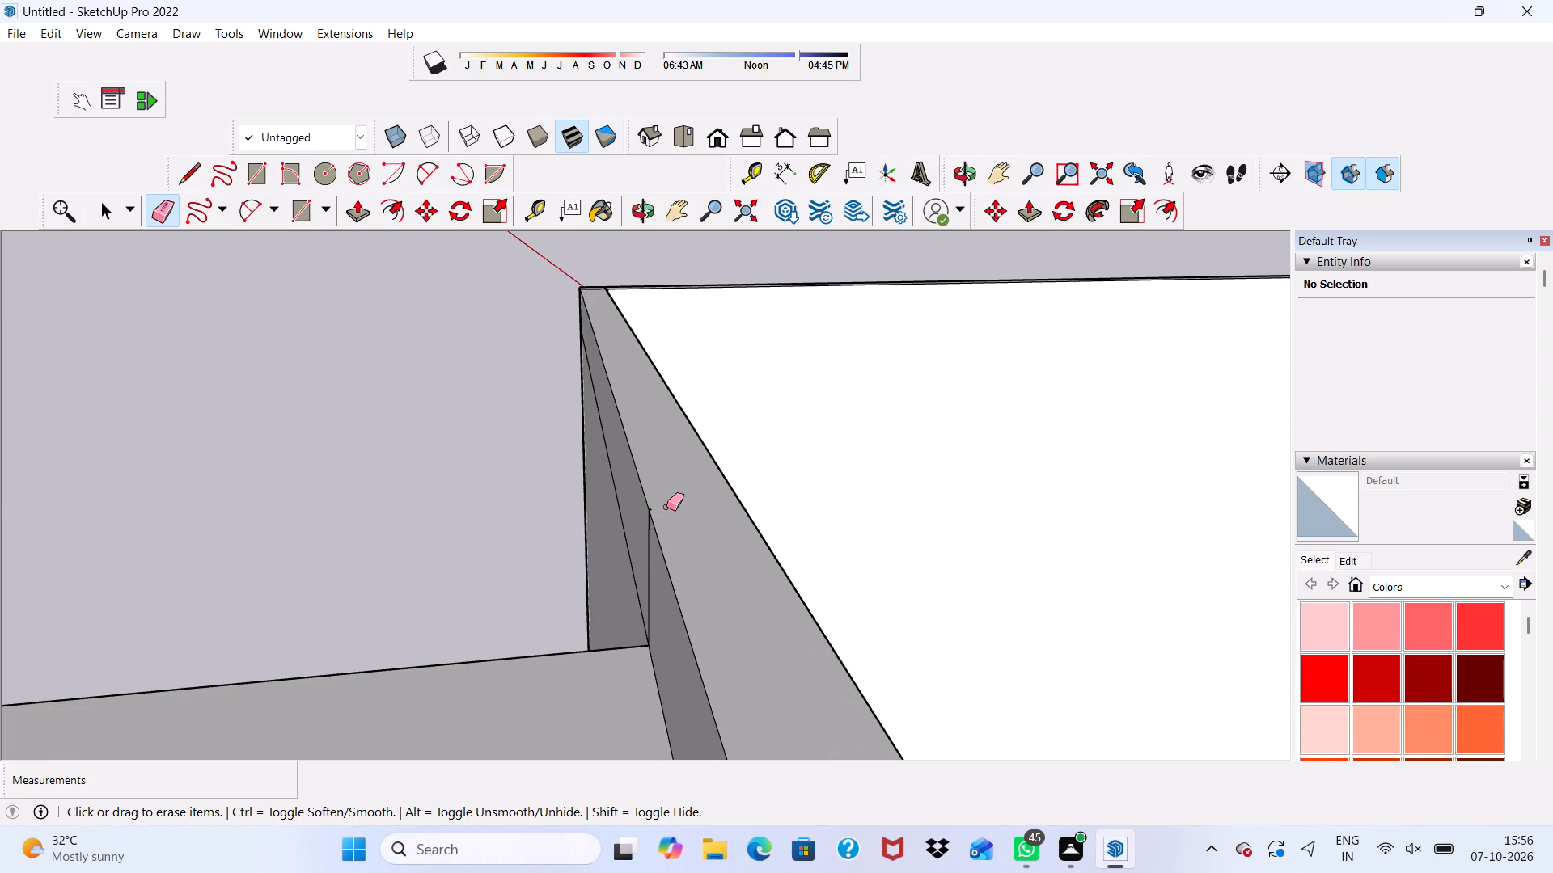
Erase the leftover short vertical edge dividing the raised strip's outer face at the end column.
{"action": "scroll", "coordinate": [655, 555], "scroll_direction": "up", "scroll_amount": 3}
{"action": "left_click_drag", "start_coordinate": [642, 546], "coordinate": [647, 559]}
{"action": "scroll", "coordinate": [647, 559], "scroll_direction": "down", "scroll_amount": 11}
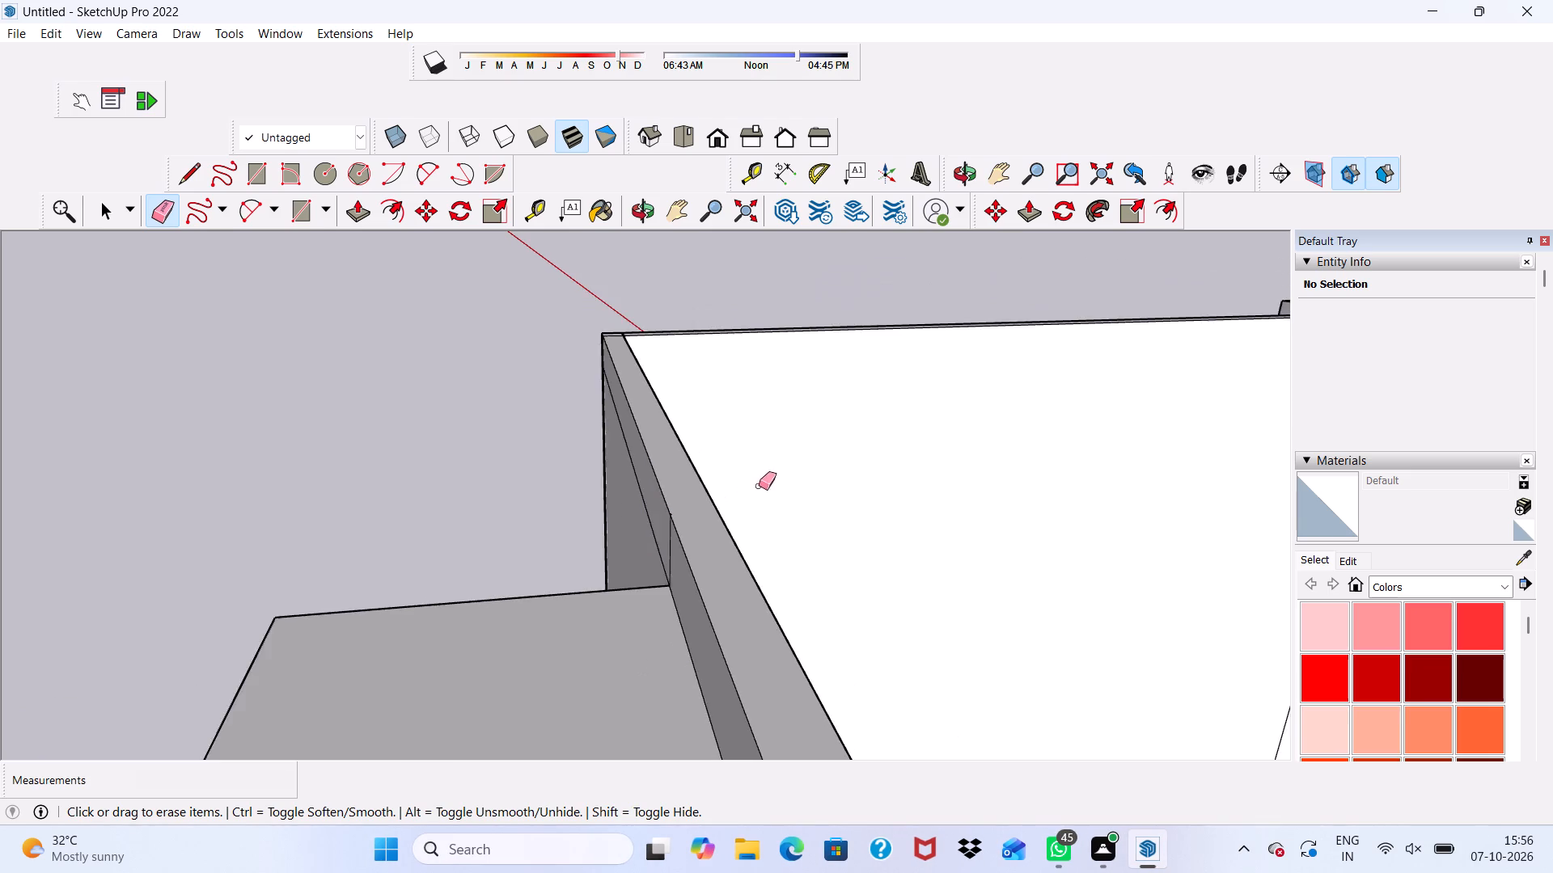
{"action": "scroll", "coordinate": [759, 486], "scroll_direction": "down", "scroll_amount": 11}
{"action": "middle_click_drag", "start_coordinate": [758, 523], "coordinate": [1037, 578]}
{"action": "scroll", "coordinate": [902, 474], "scroll_direction": "up", "scroll_amount": 6}
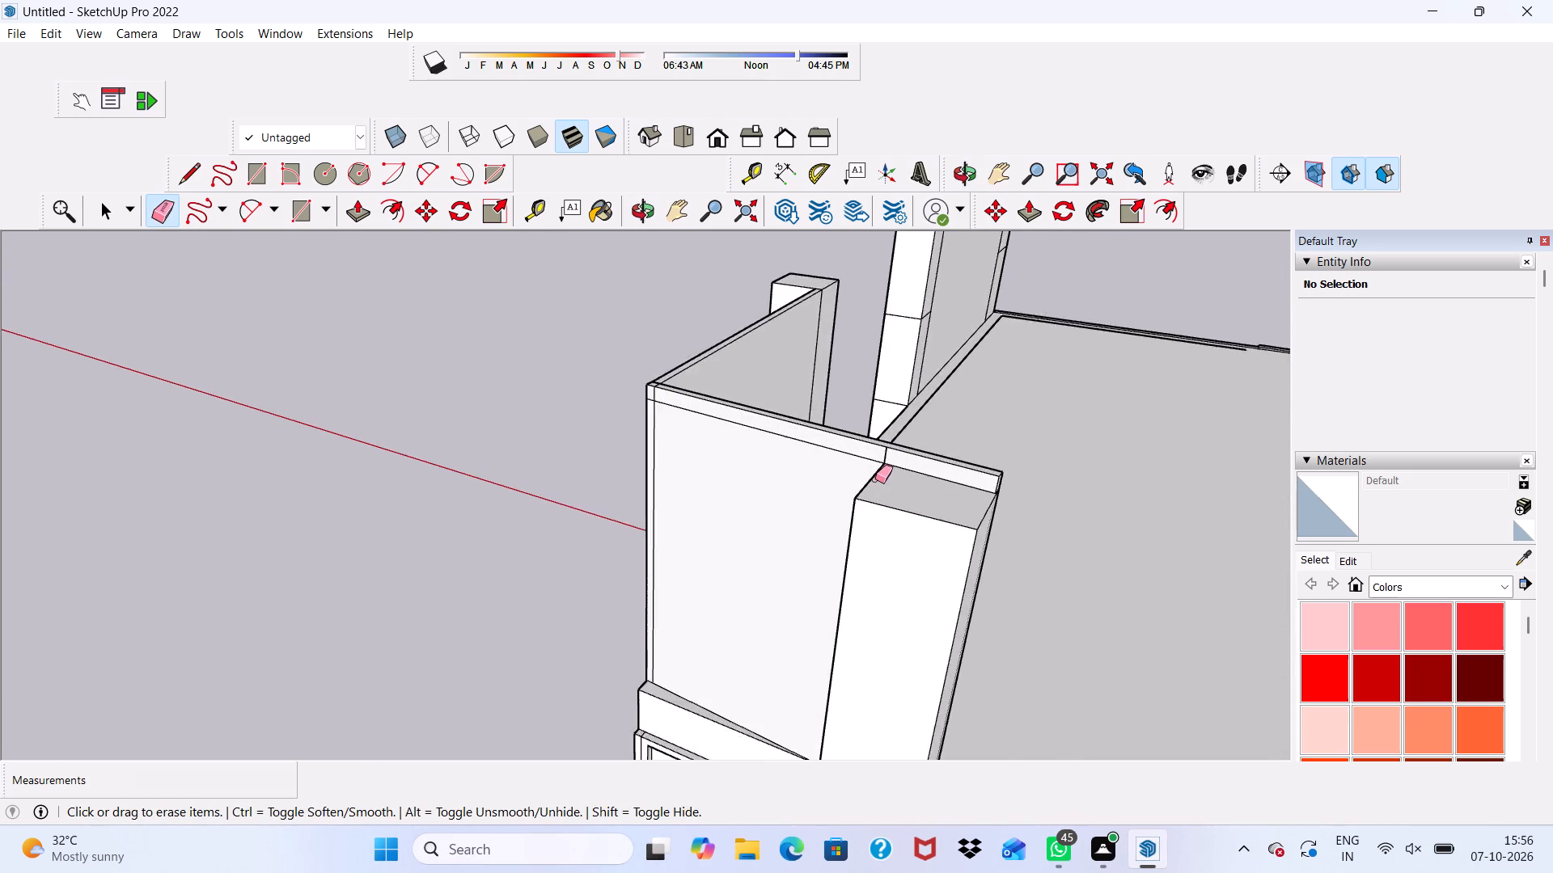
{"action": "scroll", "coordinate": [875, 479], "scroll_direction": "up", "scroll_amount": 4}
{"action": "left_click_drag", "start_coordinate": [887, 439], "coordinate": [902, 441]}
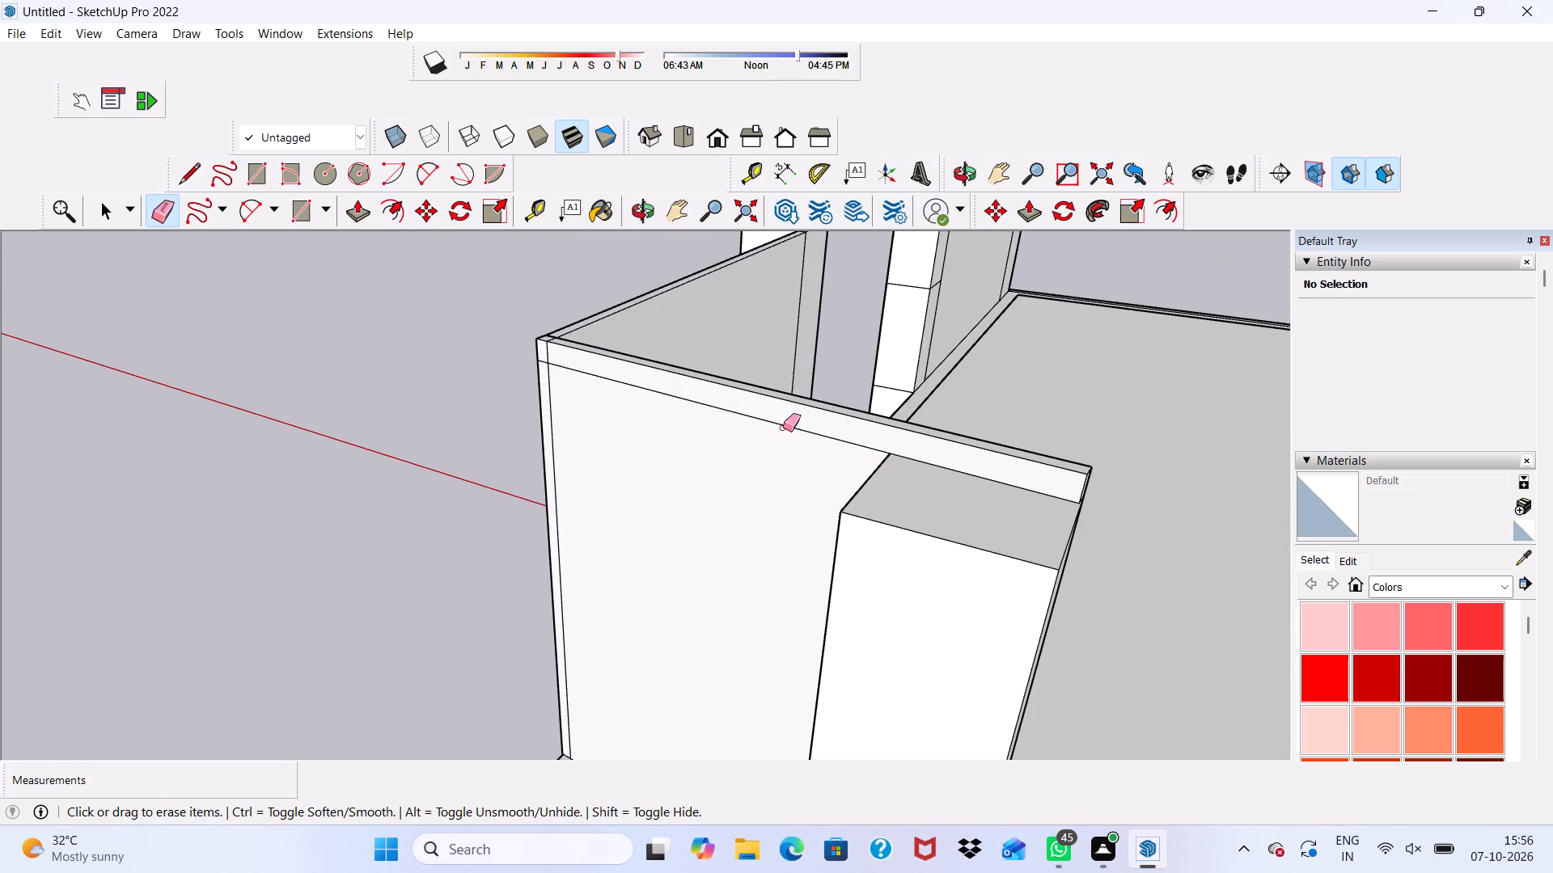
Draw a 4 13/16" vertical line across the raised strip's outer face, up from the end column's inner top corner.
{"action": "scroll", "coordinate": [785, 425], "scroll_direction": "down", "scroll_amount": 6}
{"action": "middle_click_drag", "start_coordinate": [881, 486], "coordinate": [827, 535]}
{"action": "scroll", "coordinate": [849, 500], "scroll_direction": "up", "scroll_amount": 6}
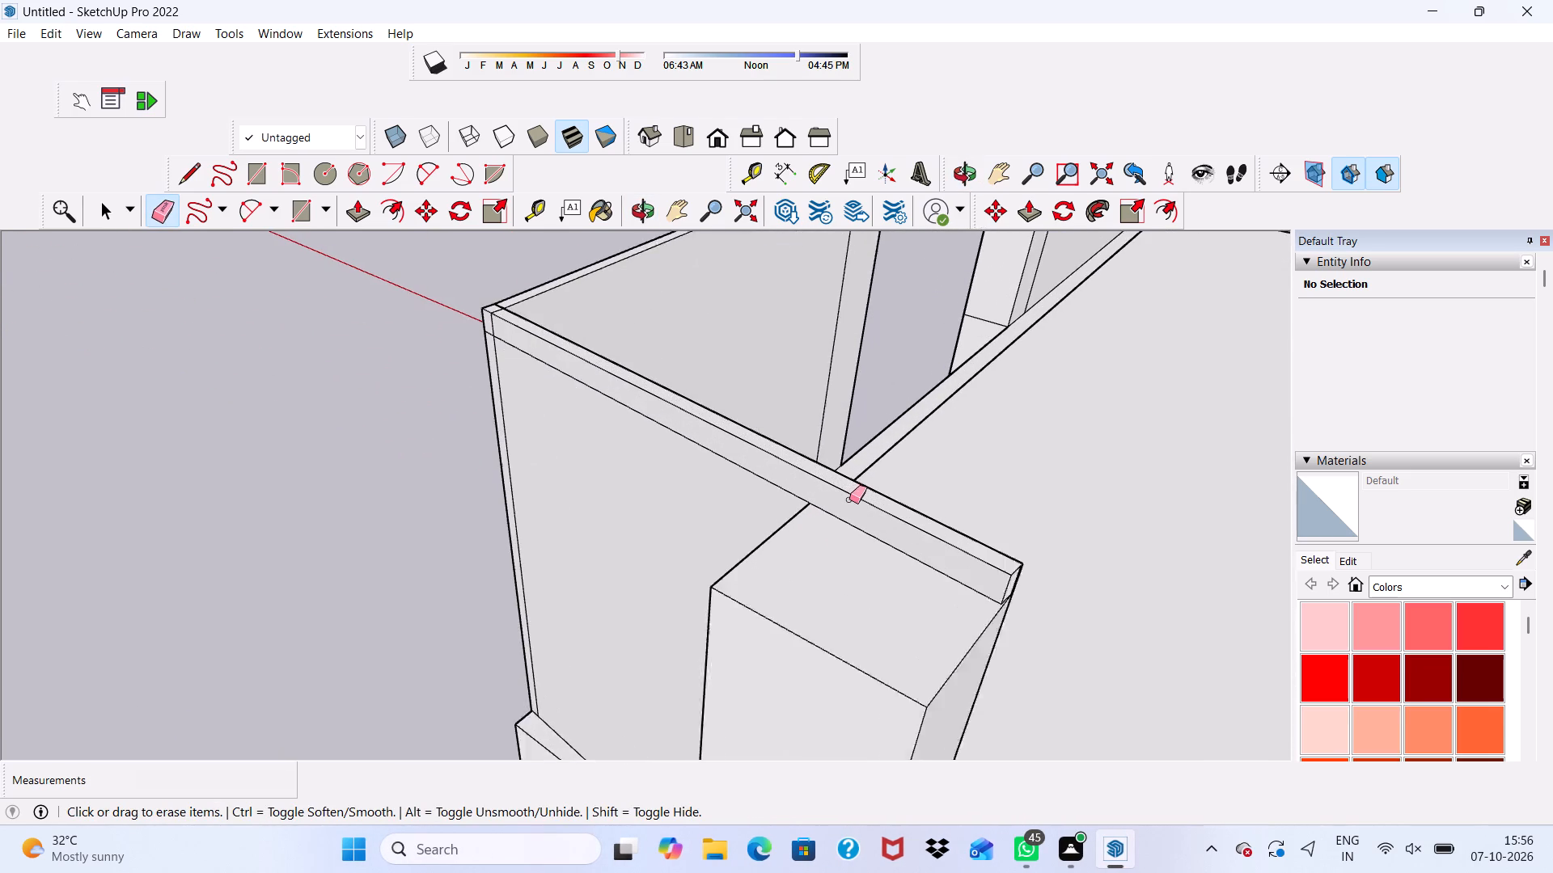
{"action": "scroll", "coordinate": [849, 500], "scroll_direction": "up", "scroll_amount": 2}
{"action": "key", "text": "space"}
{"action": "left_click", "coordinate": [848, 504]}
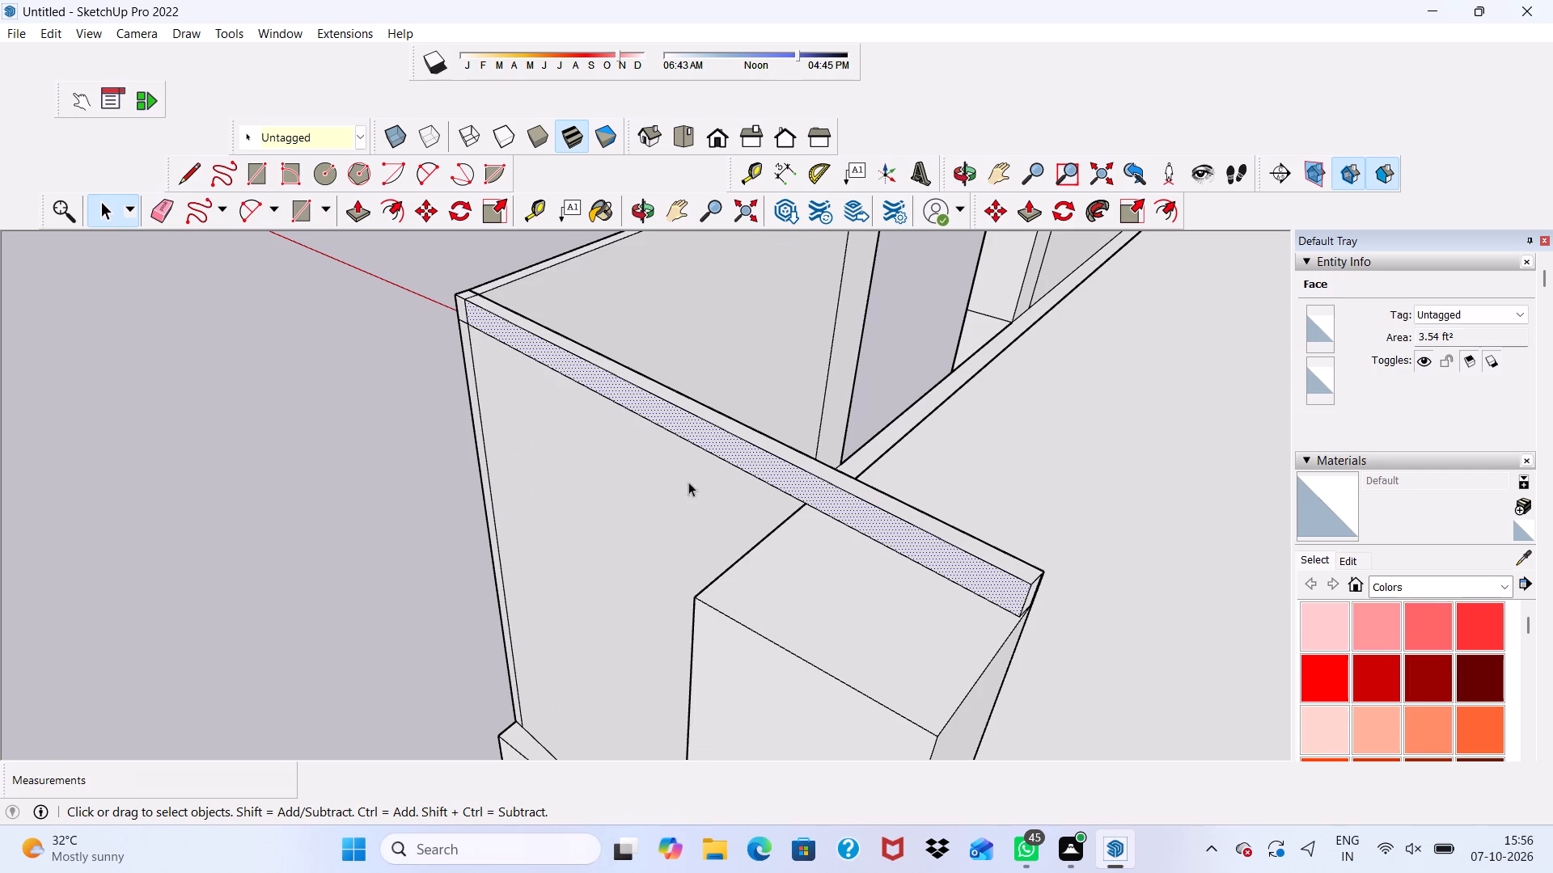
{"action": "left_click", "coordinate": [199, 162]}
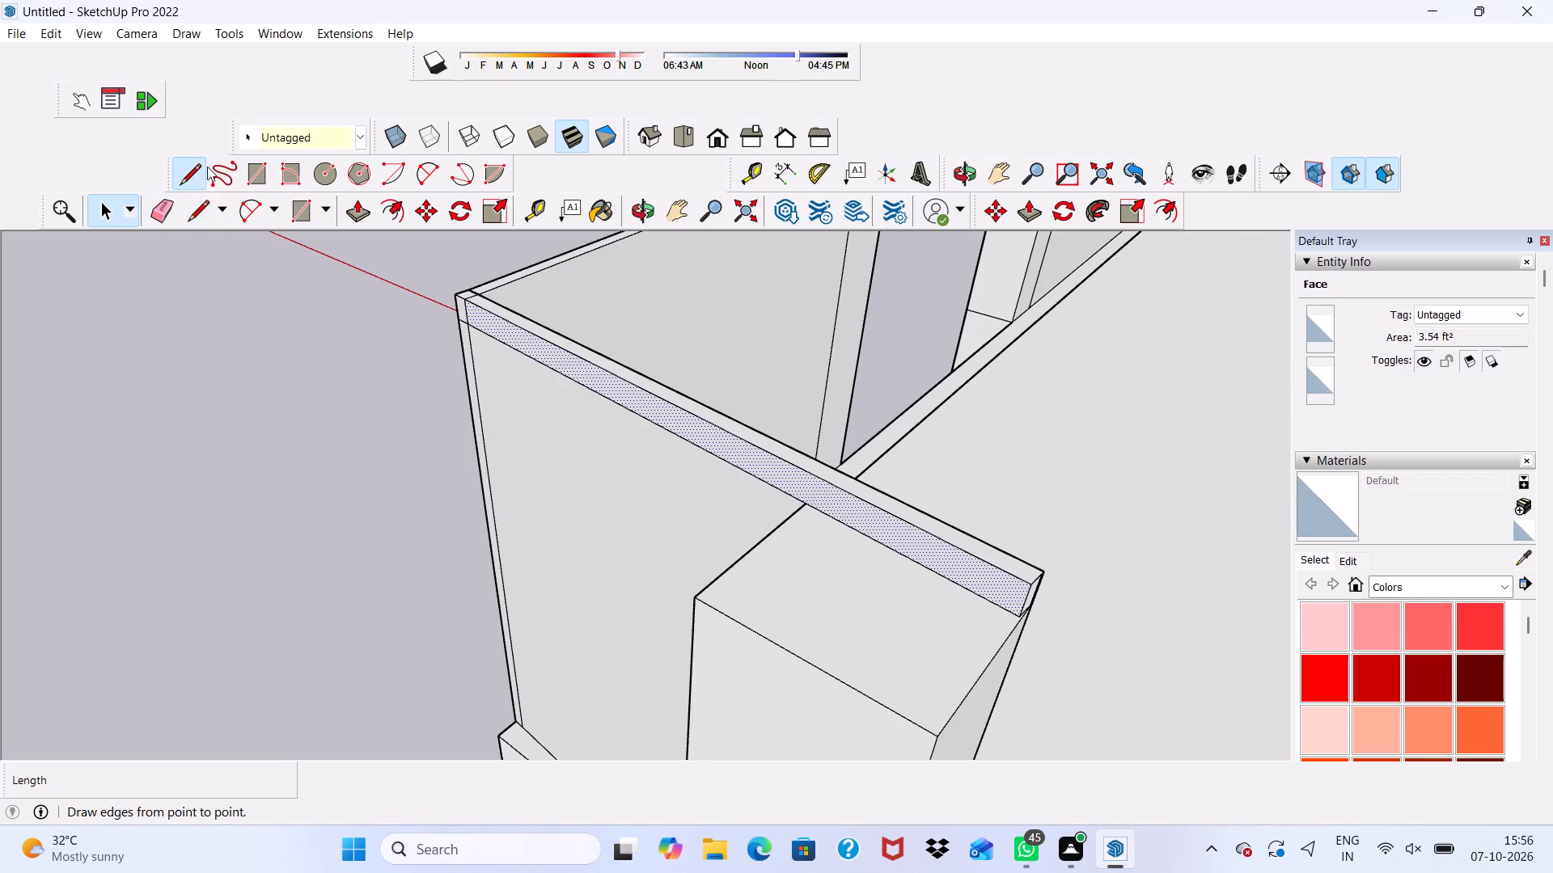
{"action": "scroll", "coordinate": [917, 529], "scroll_direction": "up", "scroll_amount": 4}
{"action": "scroll", "coordinate": [748, 474], "scroll_direction": "up", "scroll_amount": 2}
{"action": "left_click", "coordinate": [761, 498]}
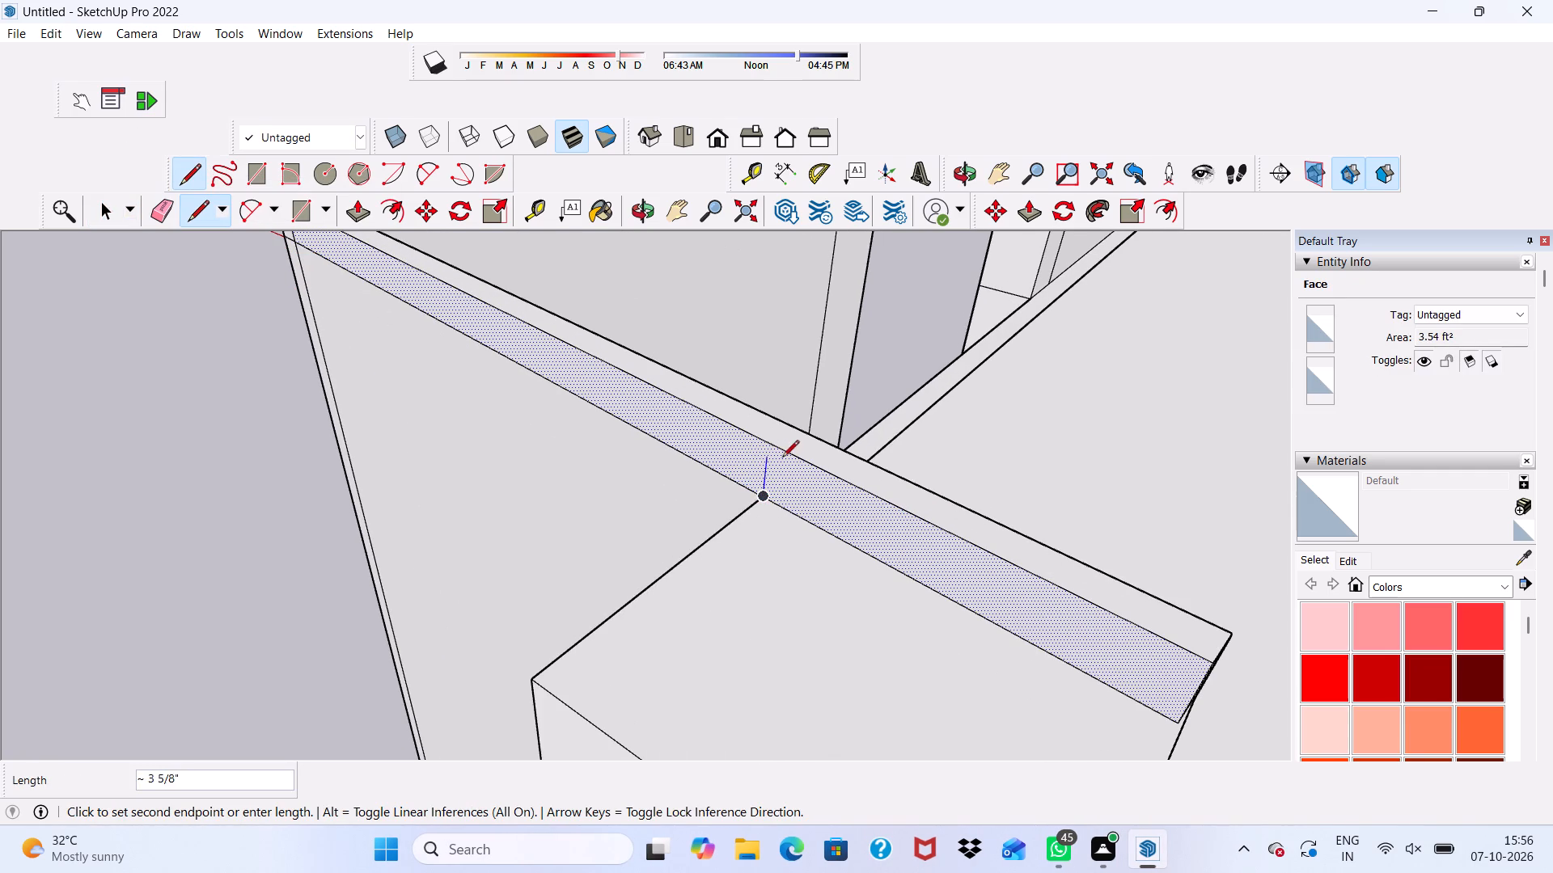
{"action": "left_click", "coordinate": [766, 446]}
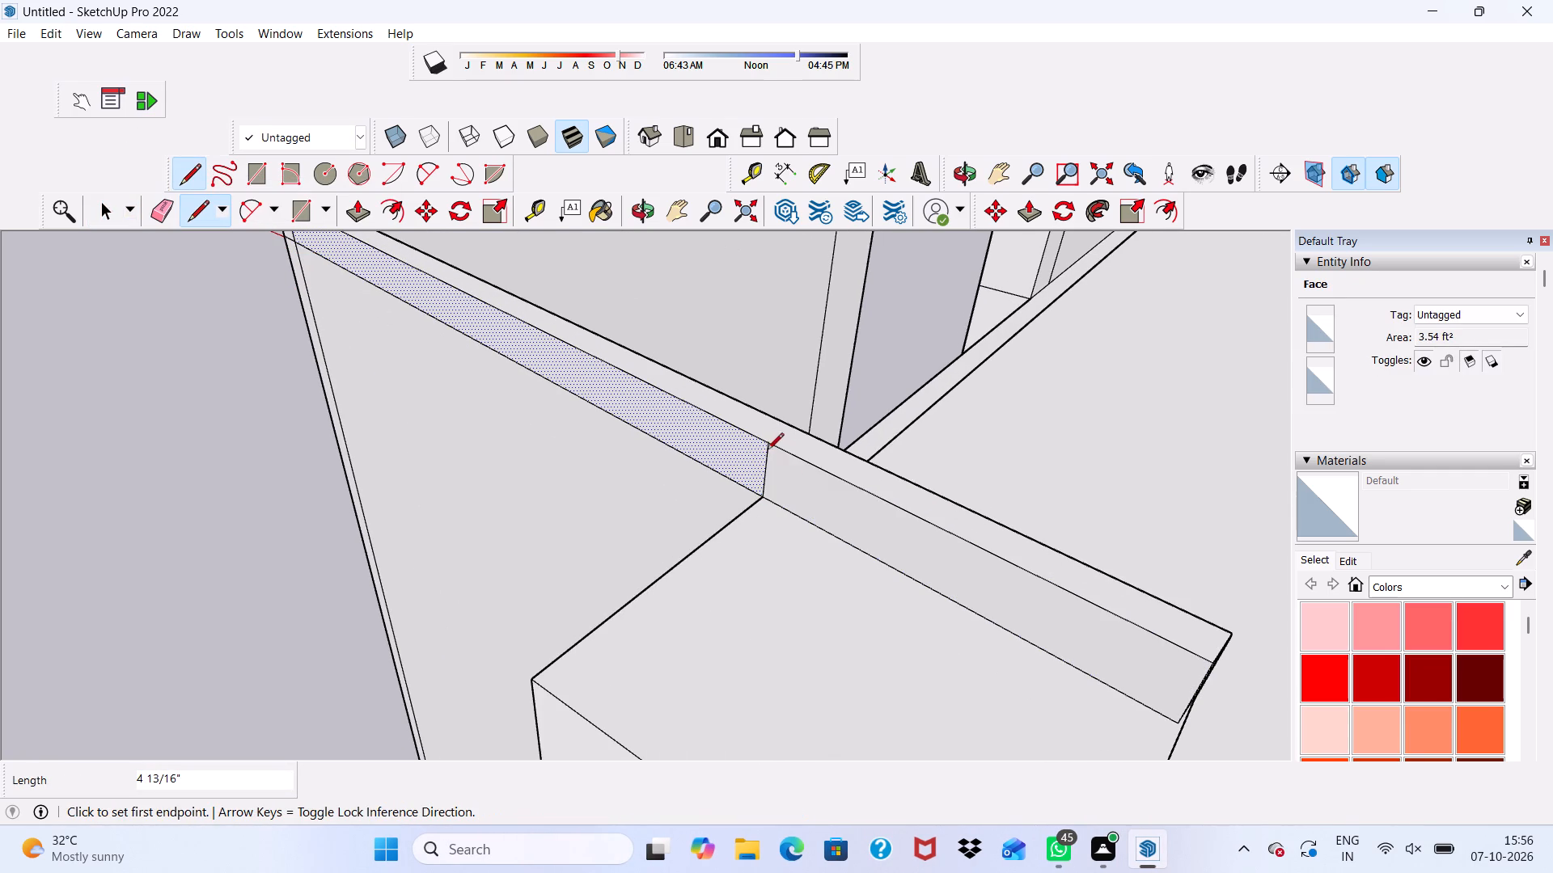
Push/Pull the strip section above the end column outward over the column's top, ending with a pull of about 1' 10 3/4".
{"action": "key", "text": "space"}
{"action": "left_click", "coordinate": [805, 504]}
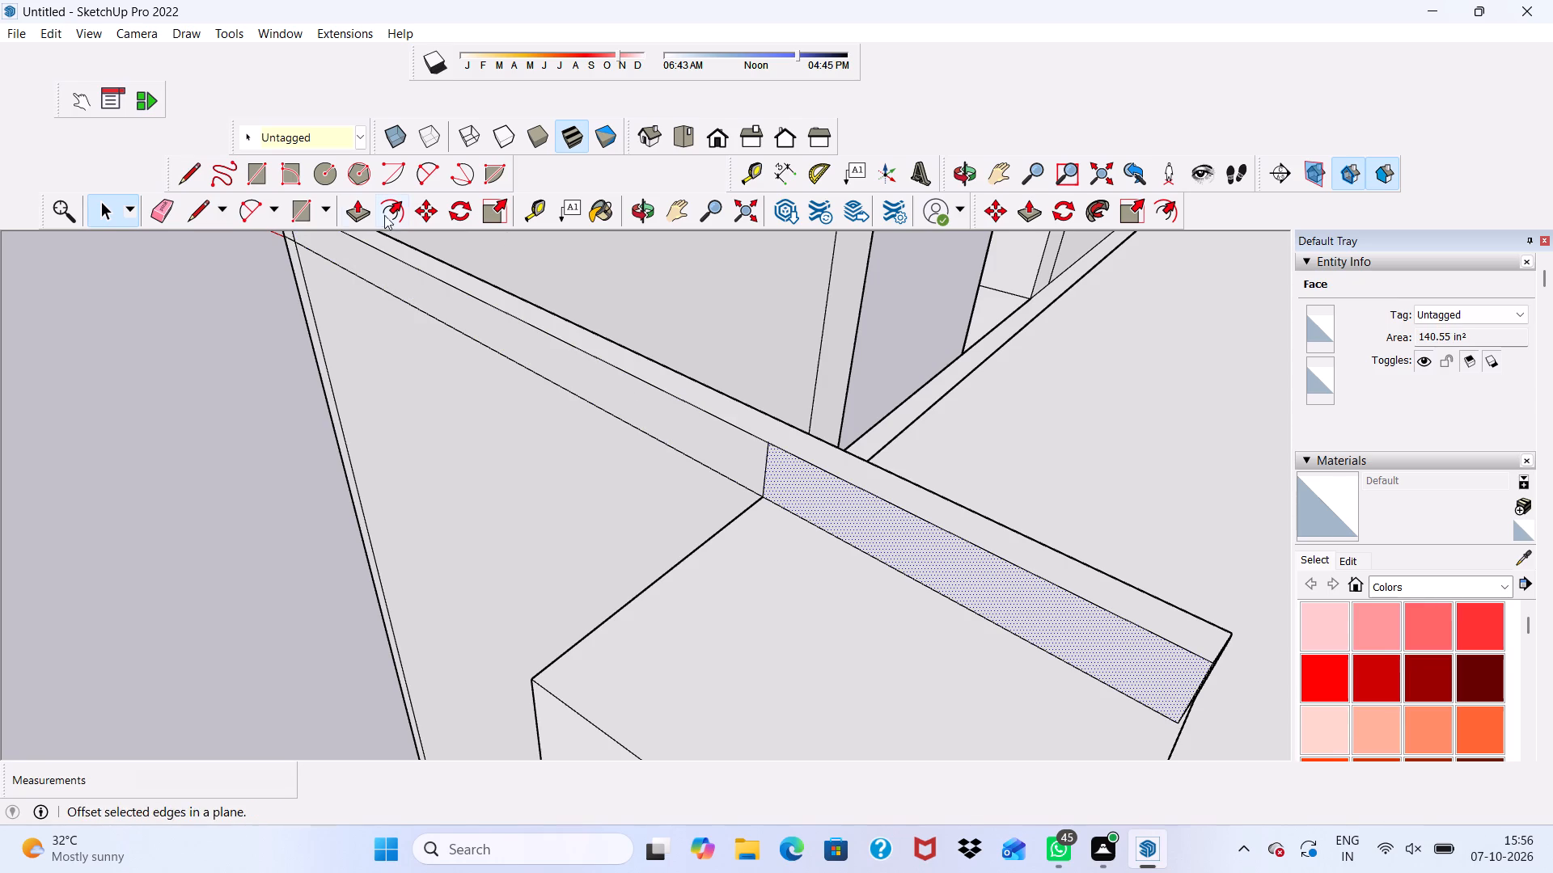
{"action": "left_click", "coordinate": [353, 206]}
{"action": "left_click_drag", "start_coordinate": [885, 511], "coordinate": [885, 522]}
{"action": "scroll", "coordinate": [736, 626], "scroll_direction": "down", "scroll_amount": 5}
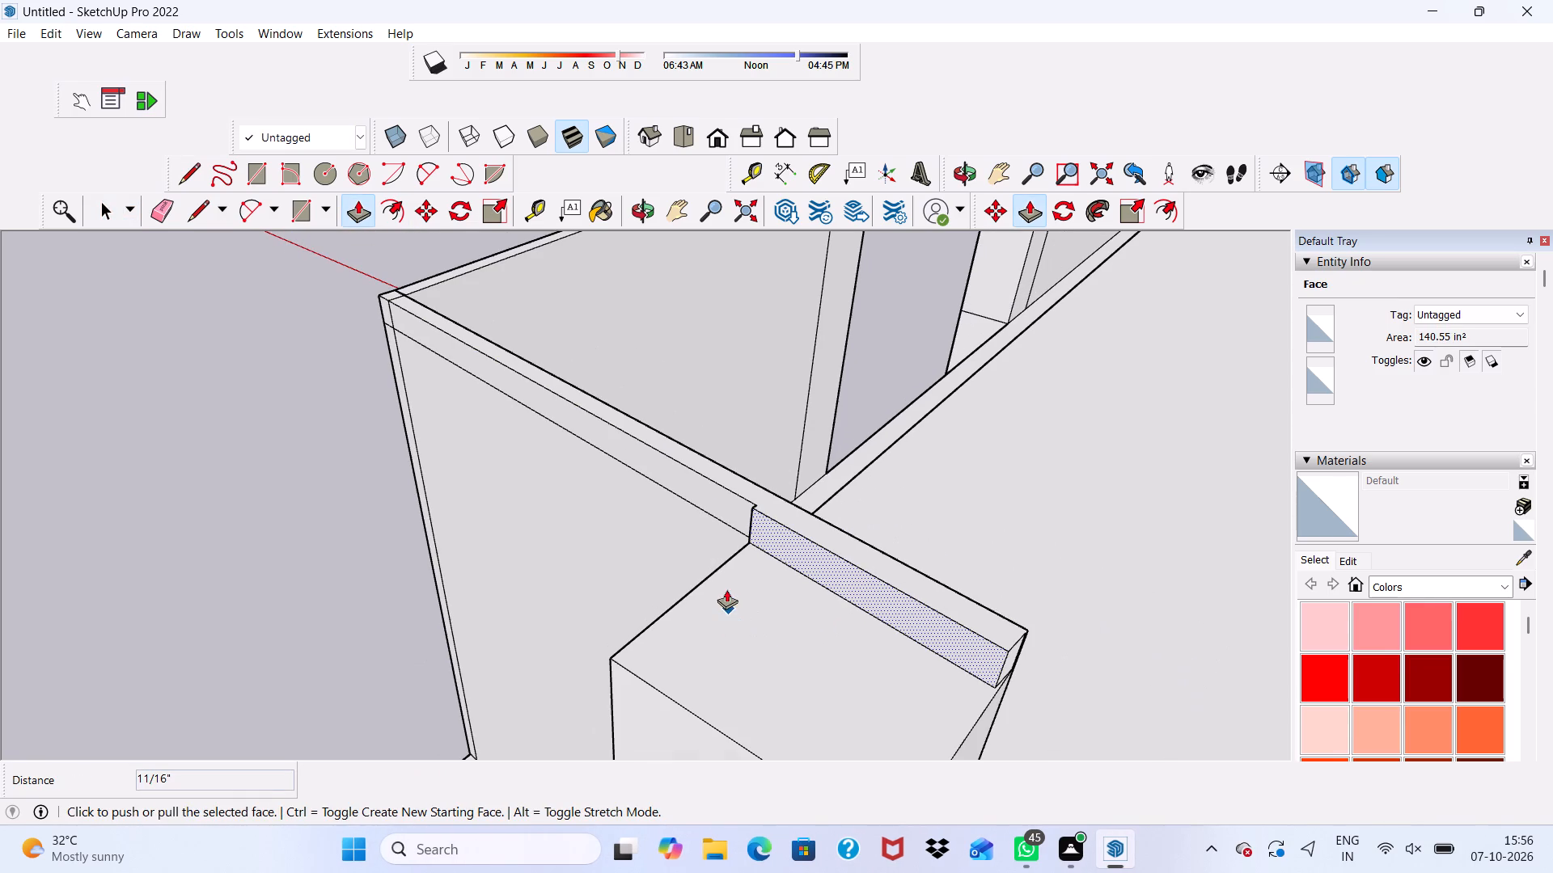
{"action": "left_click", "coordinate": [790, 549]}
{"action": "scroll", "coordinate": [601, 643], "scroll_direction": "down", "scroll_amount": 5}
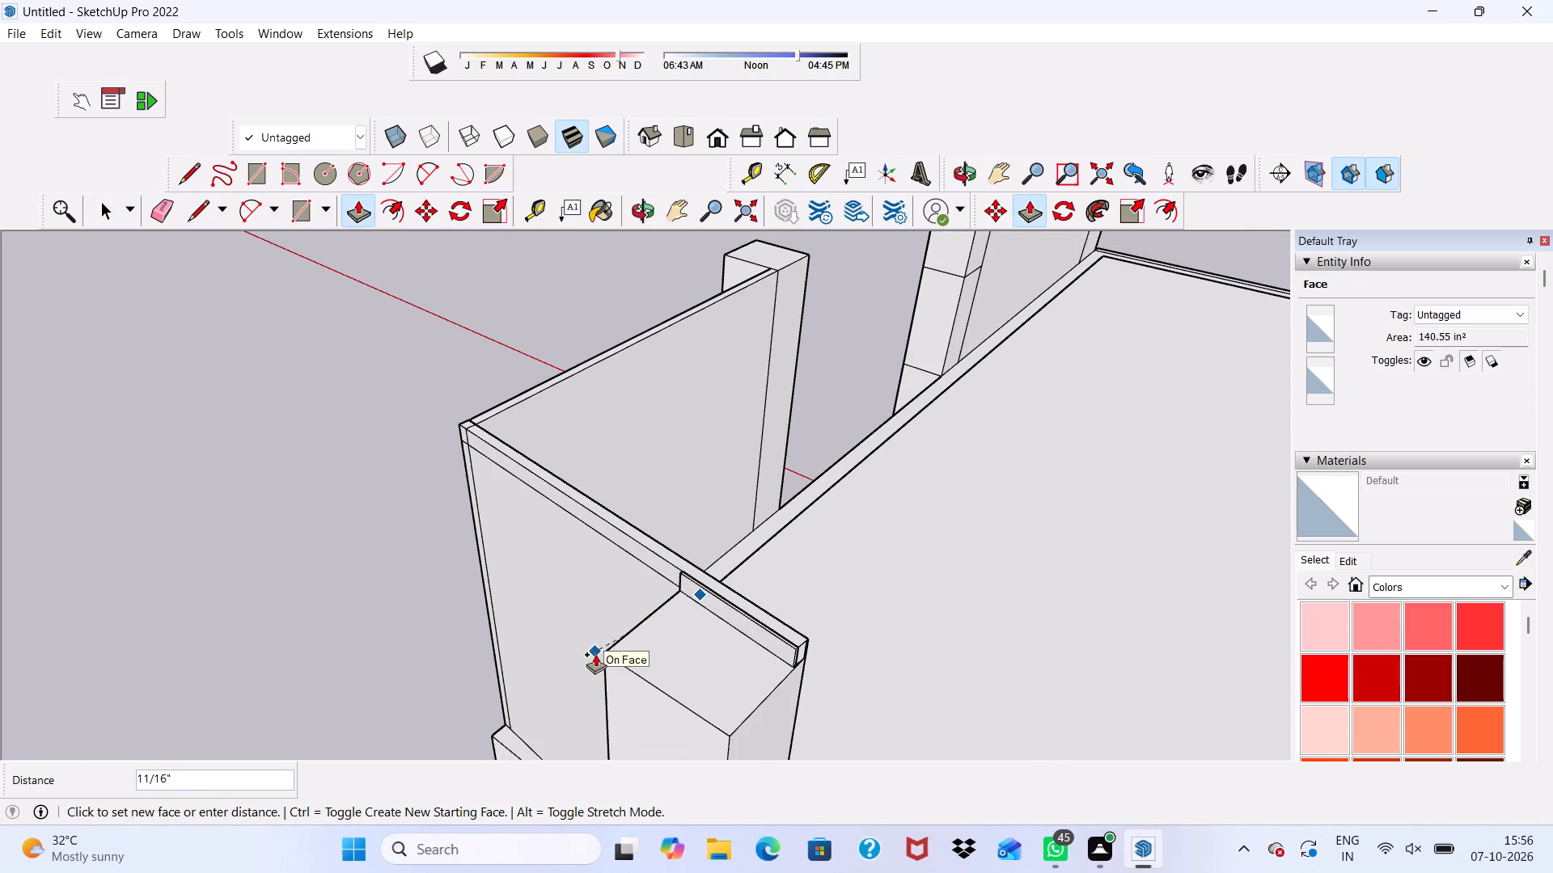
{"action": "scroll", "coordinate": [596, 656], "scroll_direction": "down", "scroll_amount": 1}
{"action": "middle_click_drag", "start_coordinate": [598, 659], "coordinate": [750, 553]}
{"action": "scroll", "coordinate": [887, 515], "scroll_direction": "down", "scroll_amount": 4}
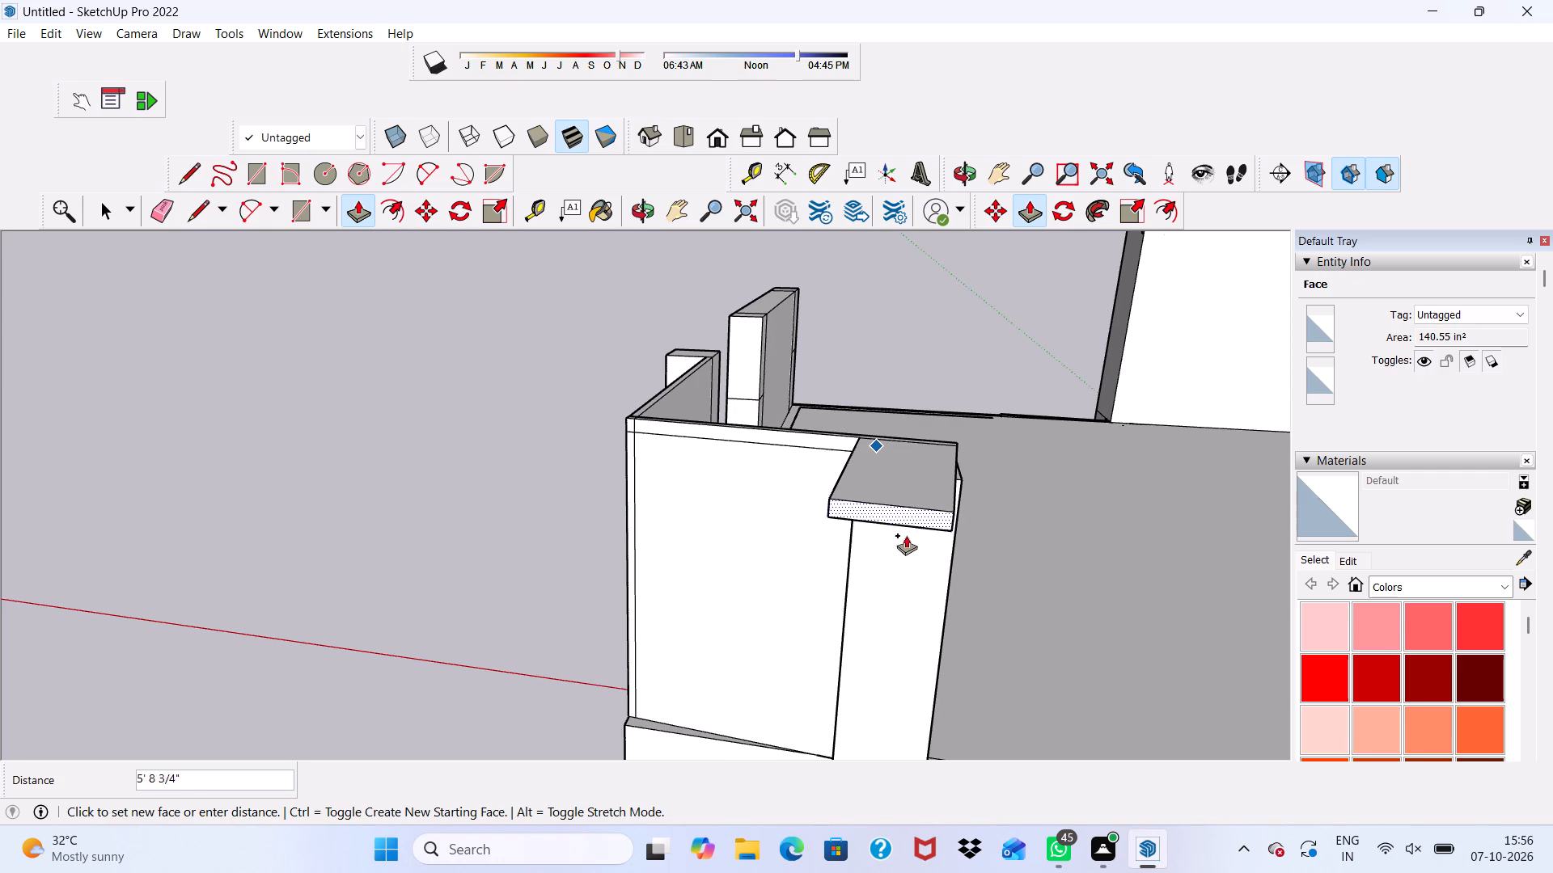
{"action": "scroll", "coordinate": [917, 526], "scroll_direction": "down", "scroll_amount": 1}
{"action": "middle_click_drag", "start_coordinate": [954, 516], "coordinate": [1142, 476]}
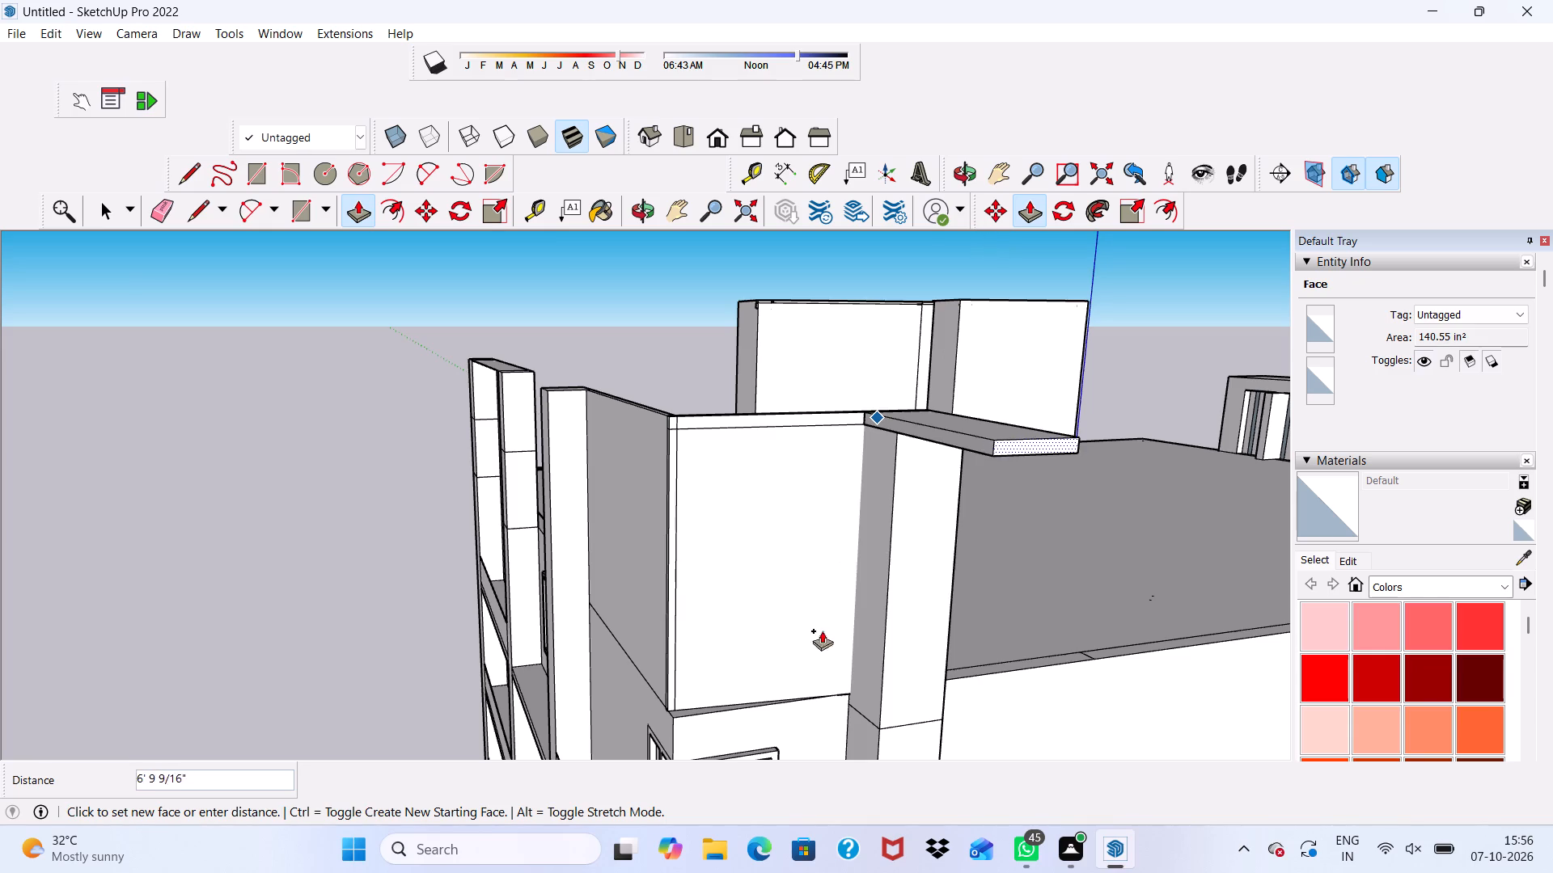
{"action": "scroll", "coordinate": [883, 519], "scroll_direction": "up", "scroll_amount": 4}
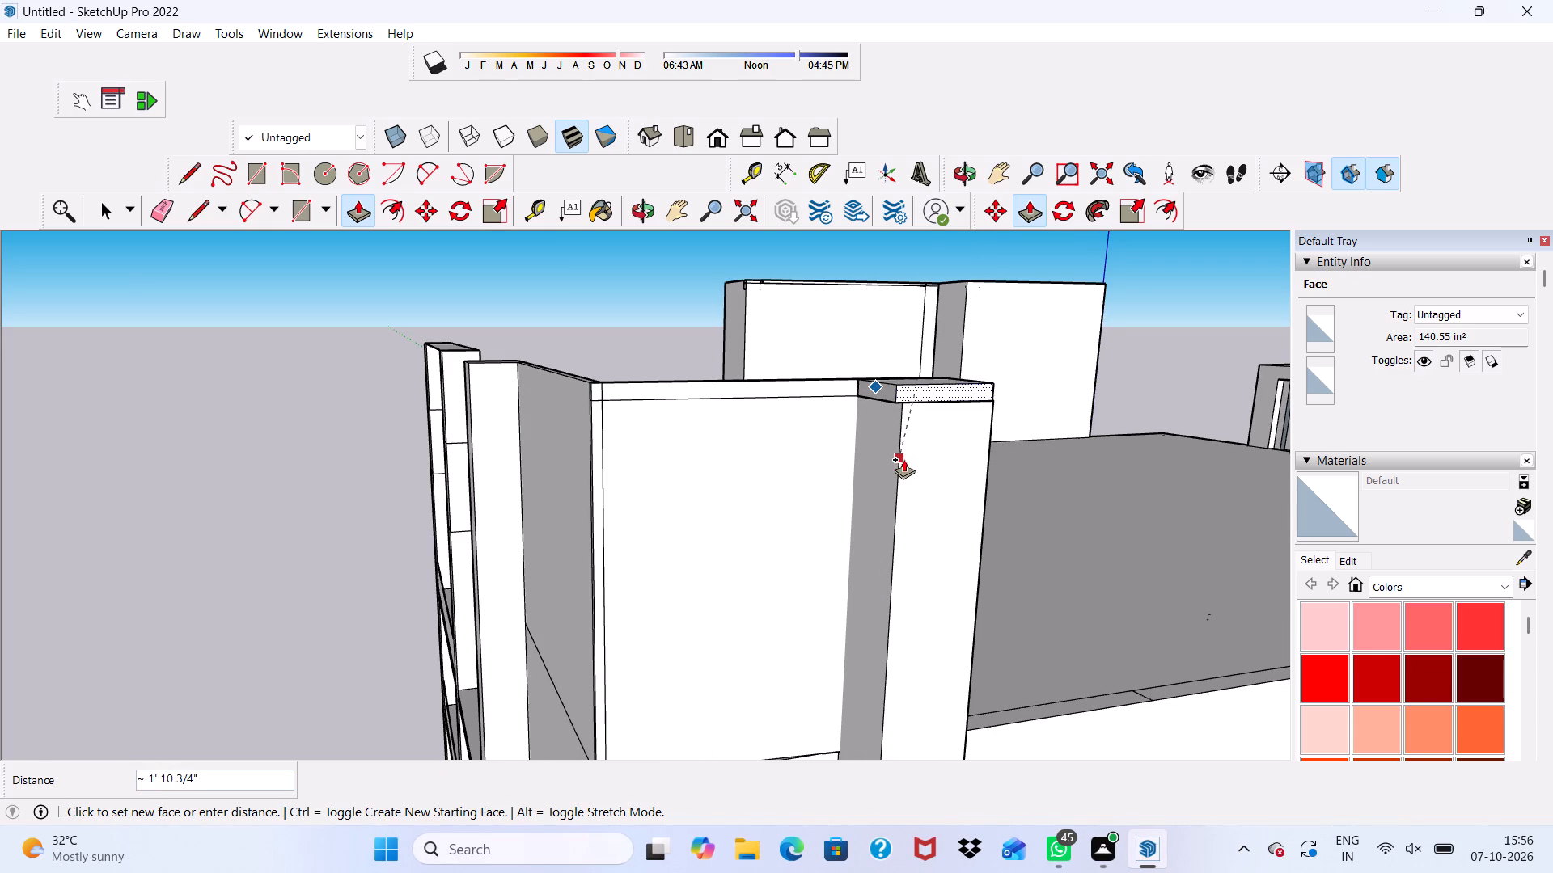
{"action": "scroll", "coordinate": [900, 443], "scroll_direction": "up", "scroll_amount": 8}
{"action": "middle_click_drag", "start_coordinate": [893, 403], "coordinate": [978, 445]}
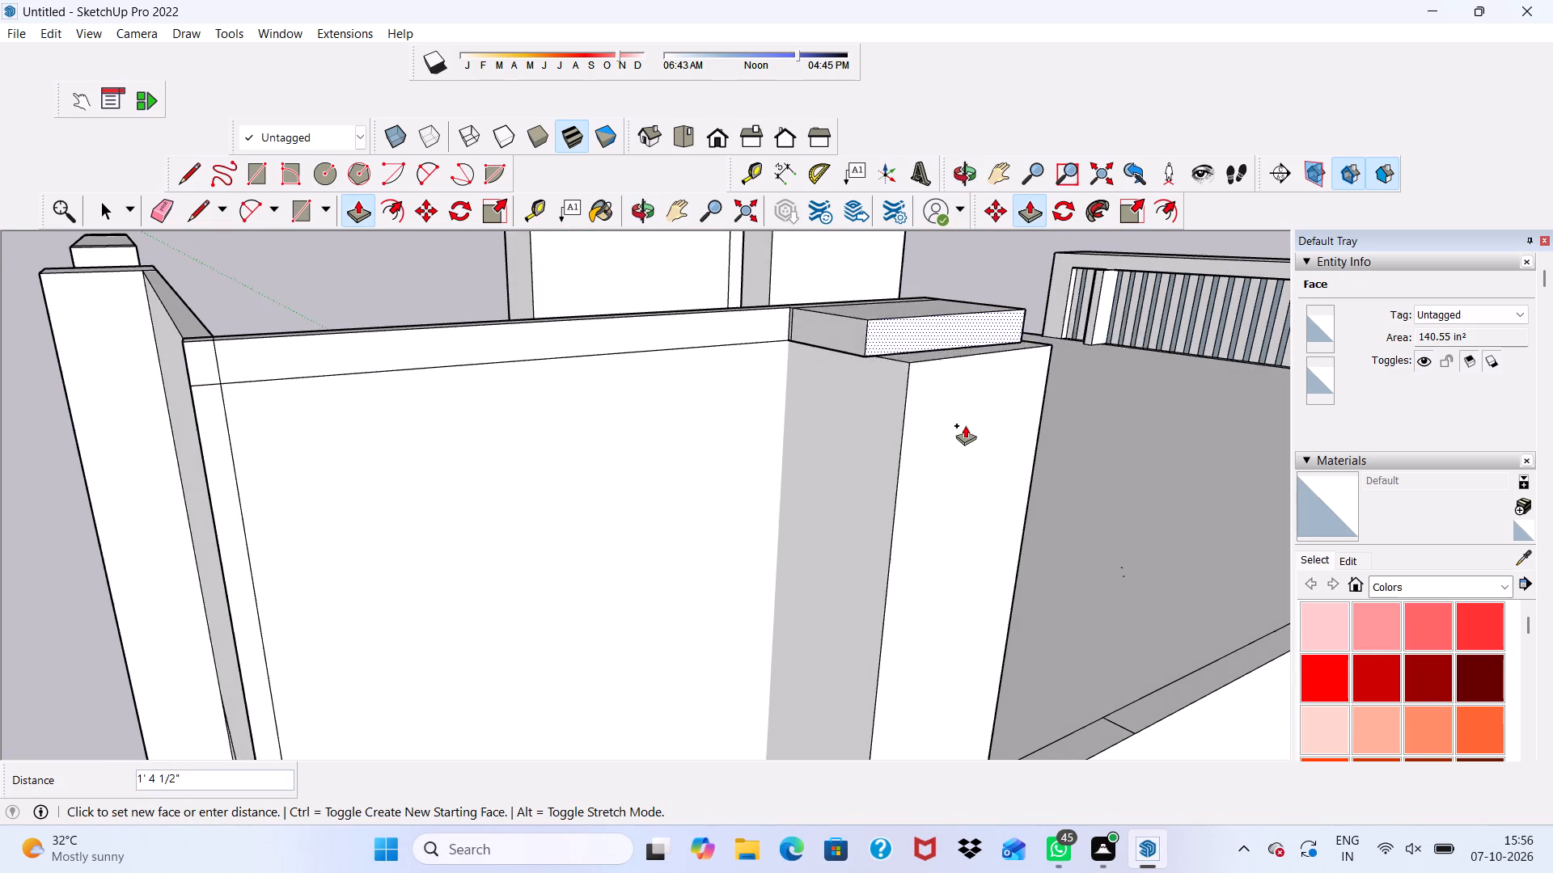
{"action": "left_click", "coordinate": [912, 384]}
Raise the leftover triangular ledge on the end column's top 4 13/16", level with the new cap's top.
{"action": "middle_click_drag", "start_coordinate": [908, 384], "coordinate": [496, 429]}
{"action": "scroll", "coordinate": [977, 497], "scroll_direction": "up", "scroll_amount": 2}
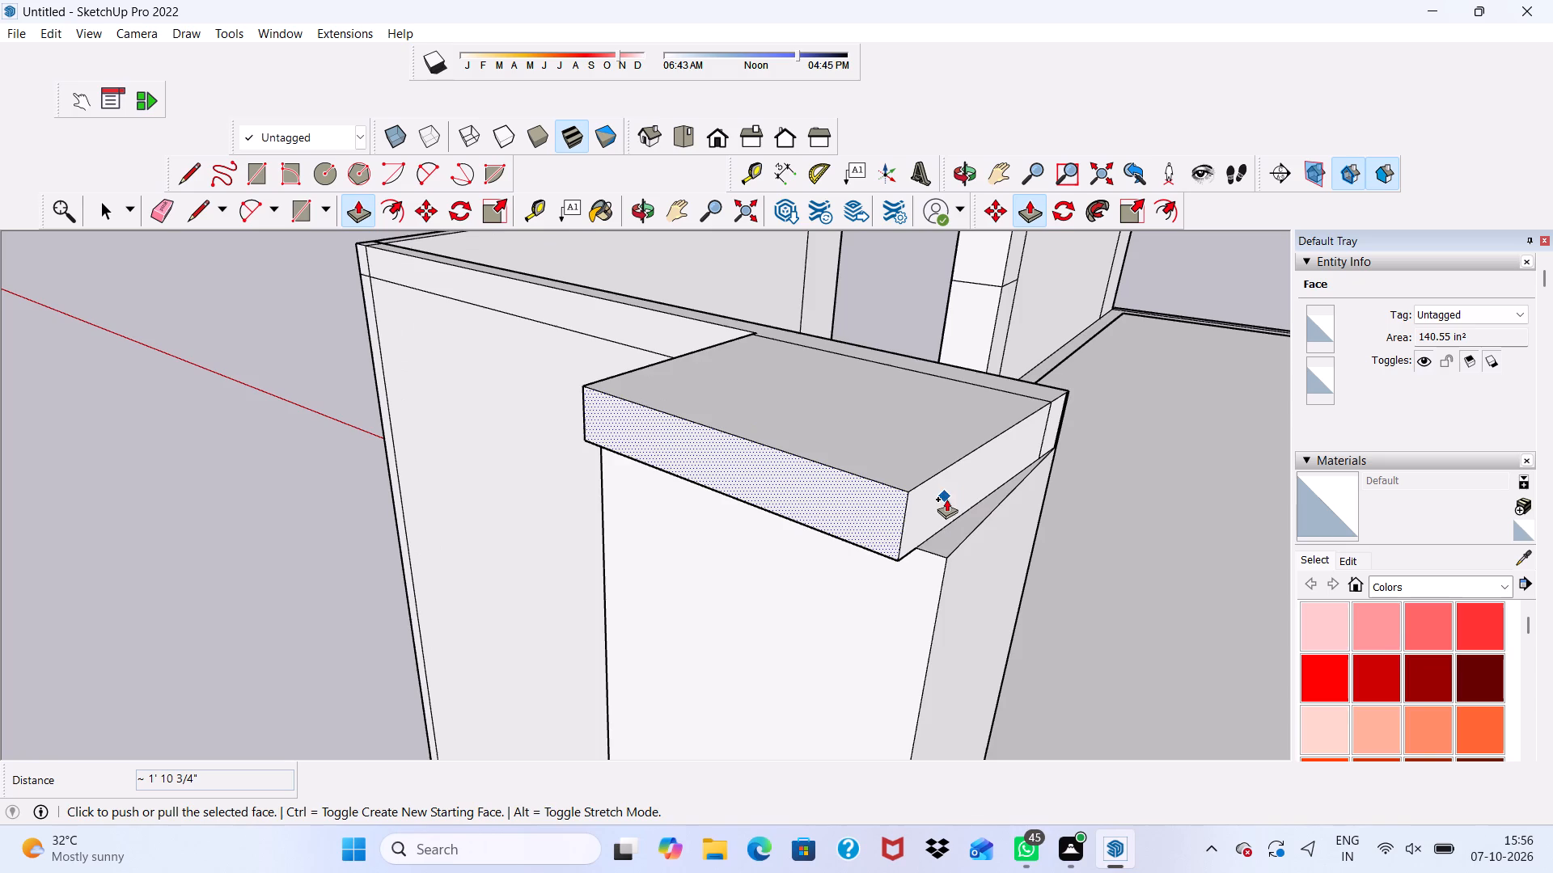
{"action": "scroll", "coordinate": [949, 499], "scroll_direction": "down", "scroll_amount": 3}
{"action": "key", "text": "space"}
{"action": "scroll", "coordinate": [956, 506], "scroll_direction": "up", "scroll_amount": 4}
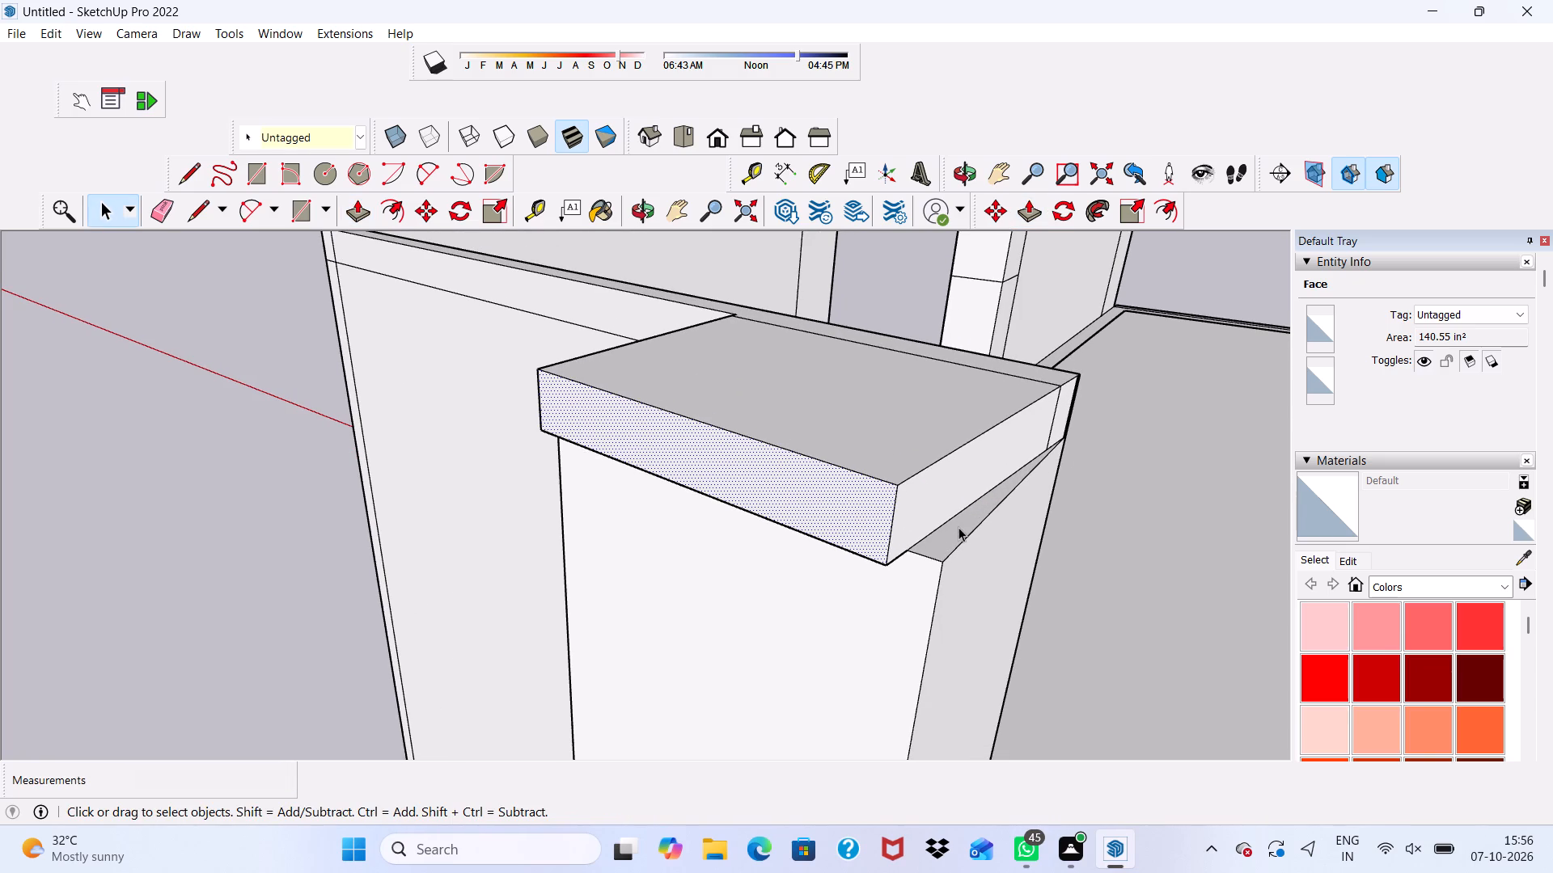
{"action": "left_click", "coordinate": [958, 527]}
{"action": "left_click", "coordinate": [364, 213]}
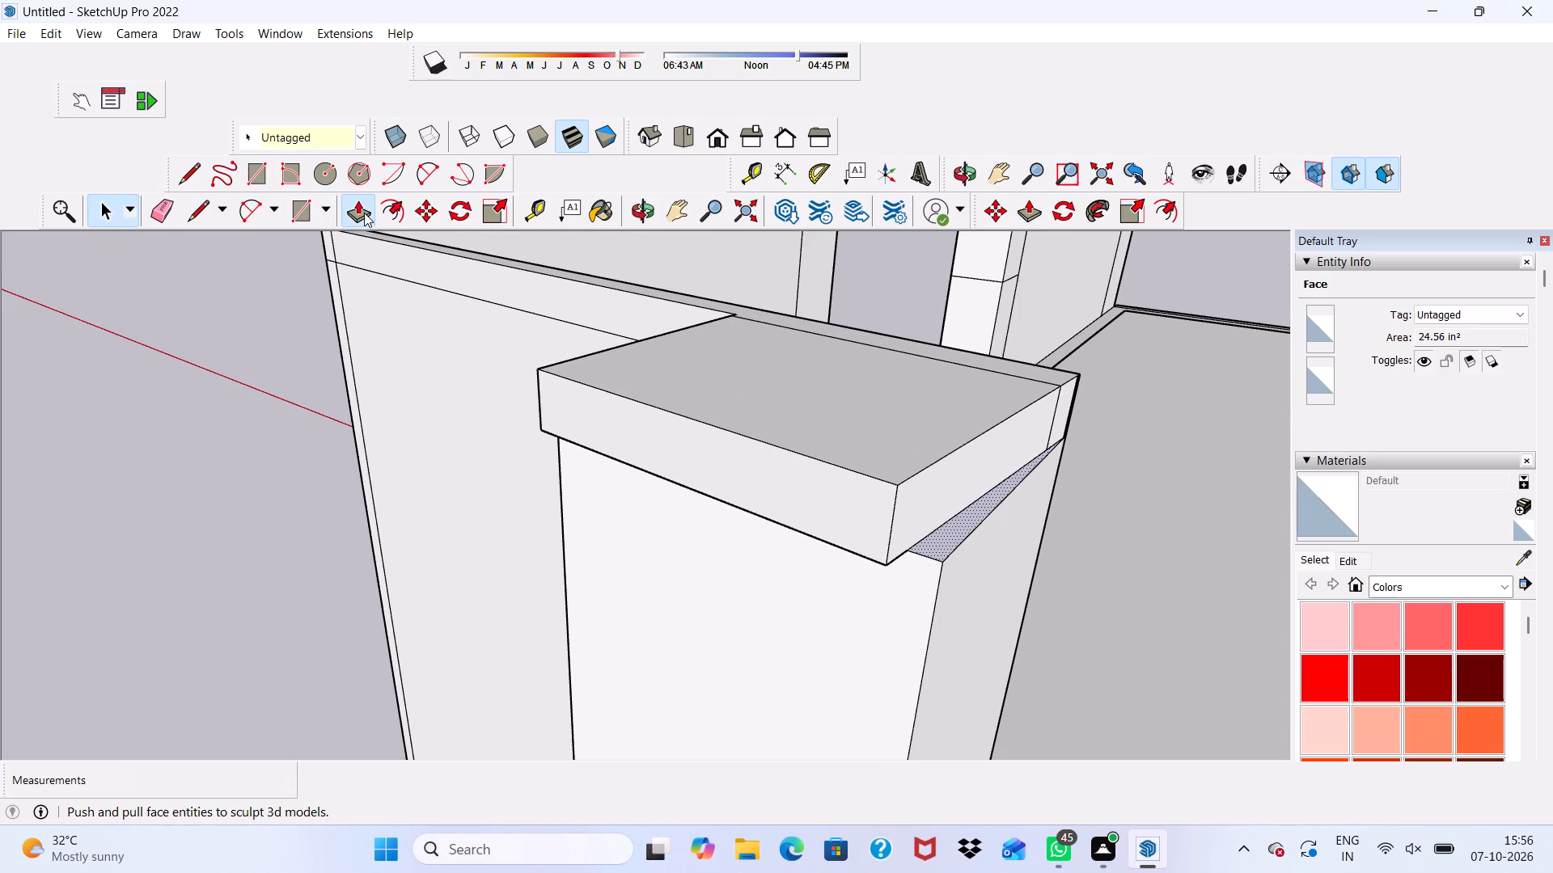
{"action": "left_click", "coordinate": [939, 524]}
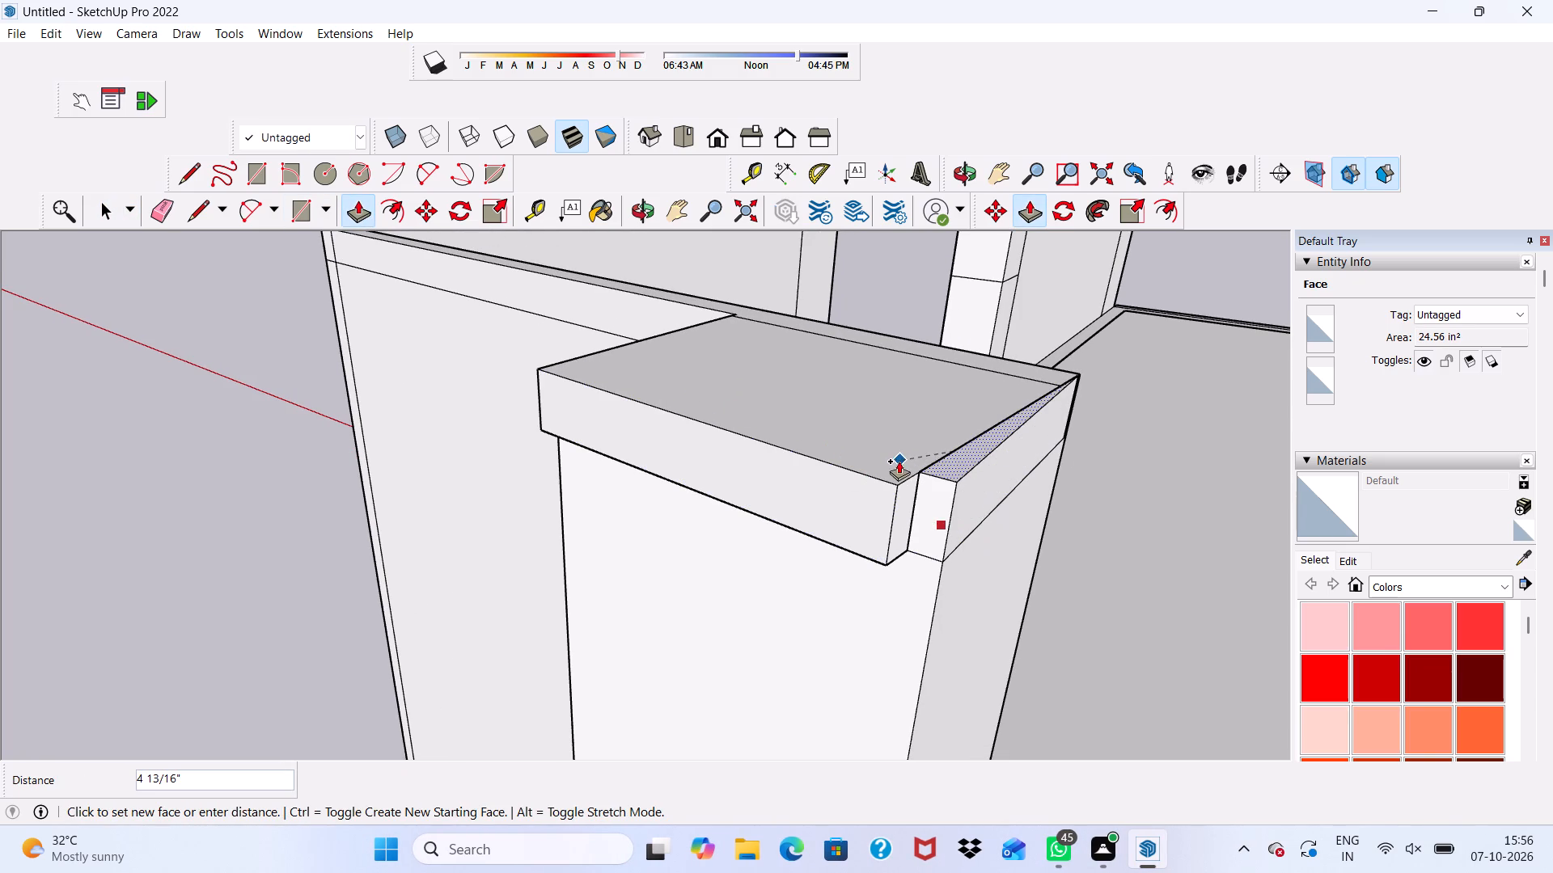
{"action": "left_click", "coordinate": [899, 461]}
Push/Pull the narrow front face of the raised triangular piece outward by about 2 1/4".
{"action": "scroll", "coordinate": [916, 505], "scroll_direction": "up", "scroll_amount": 3}
{"action": "key", "text": "space"}
{"action": "left_click", "coordinate": [928, 504]}
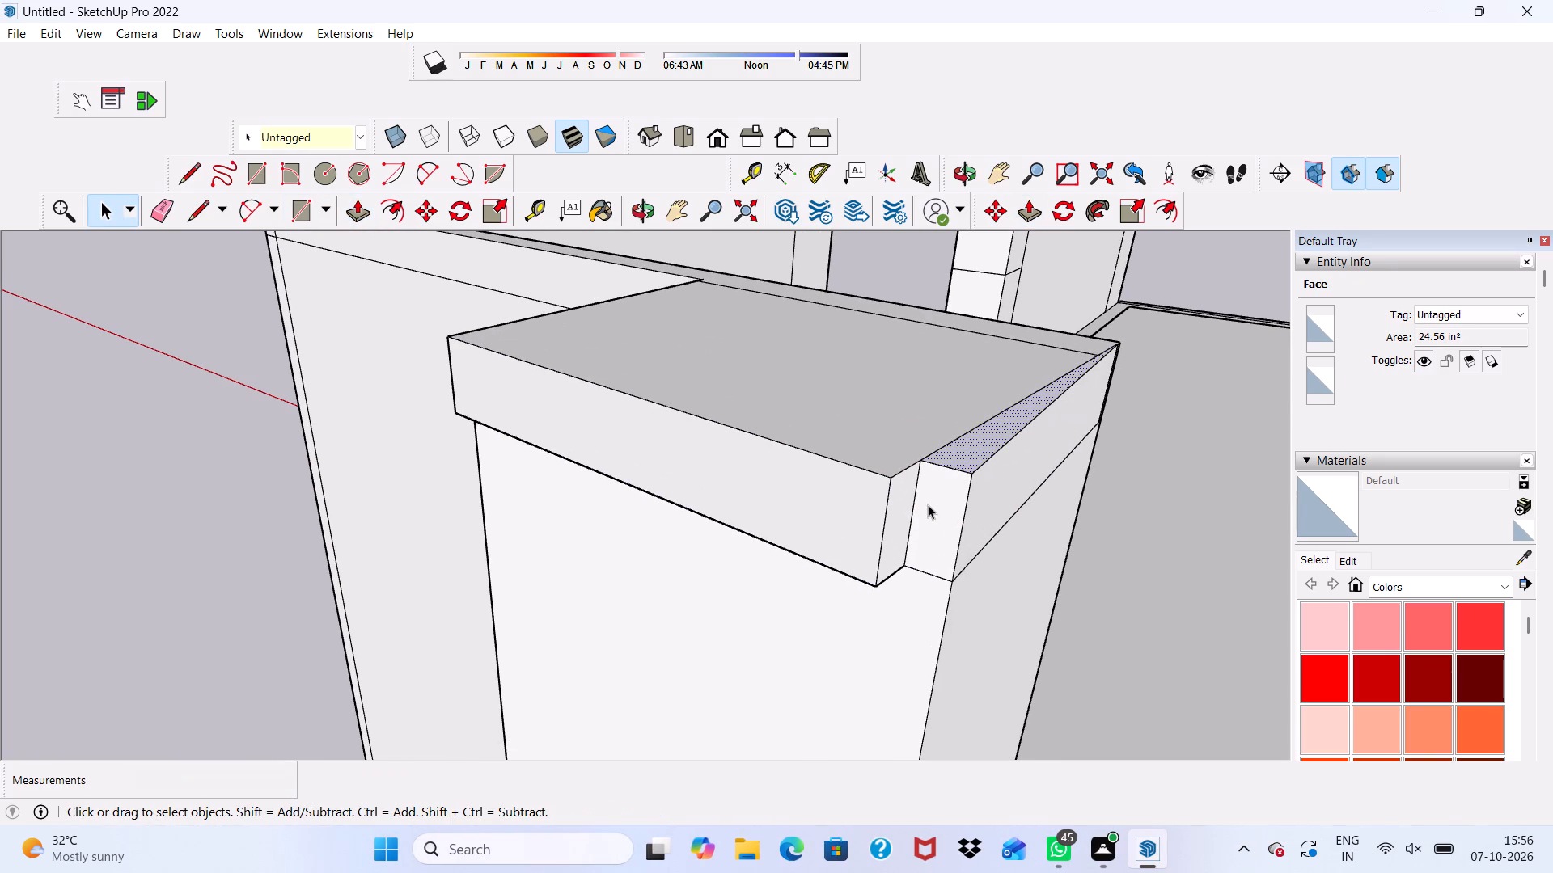
{"action": "left_click", "coordinate": [359, 205]}
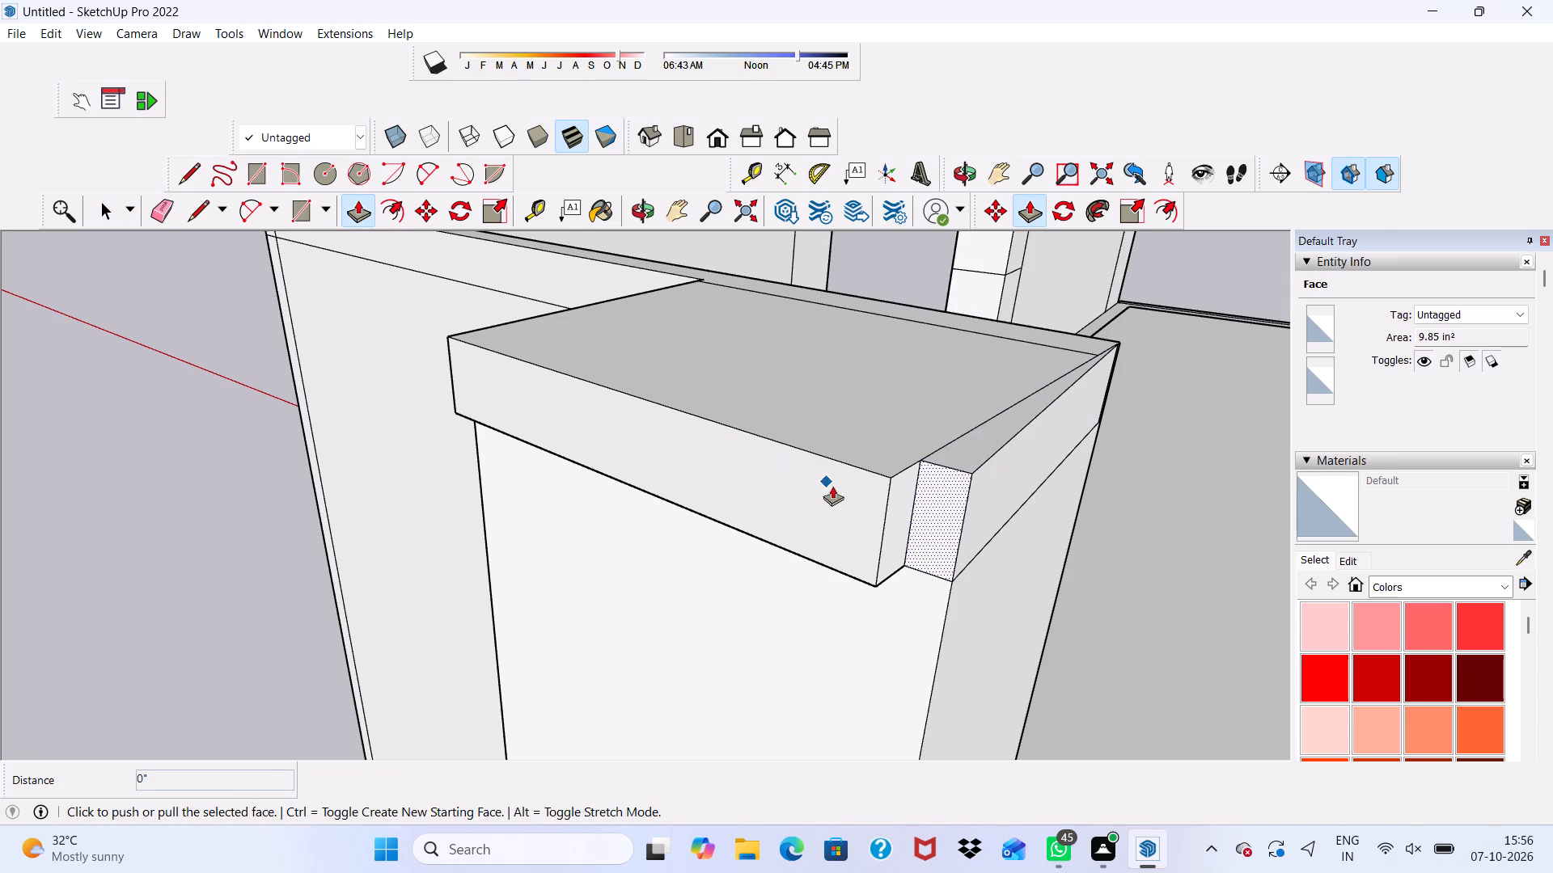
{"action": "left_click", "coordinate": [940, 525]}
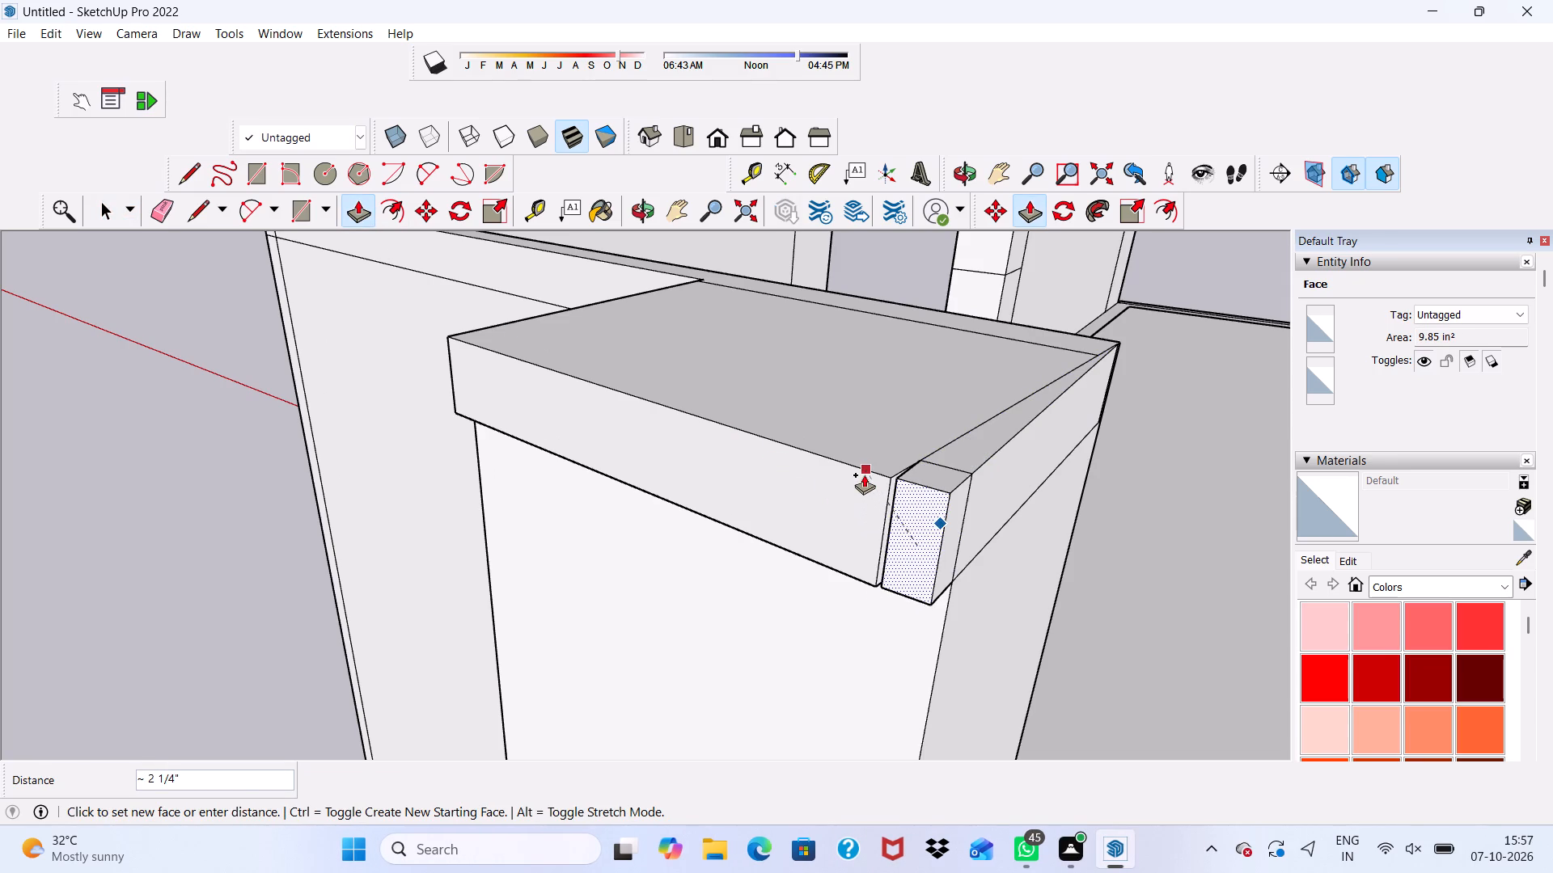
{"action": "left_click", "coordinate": [864, 474]}
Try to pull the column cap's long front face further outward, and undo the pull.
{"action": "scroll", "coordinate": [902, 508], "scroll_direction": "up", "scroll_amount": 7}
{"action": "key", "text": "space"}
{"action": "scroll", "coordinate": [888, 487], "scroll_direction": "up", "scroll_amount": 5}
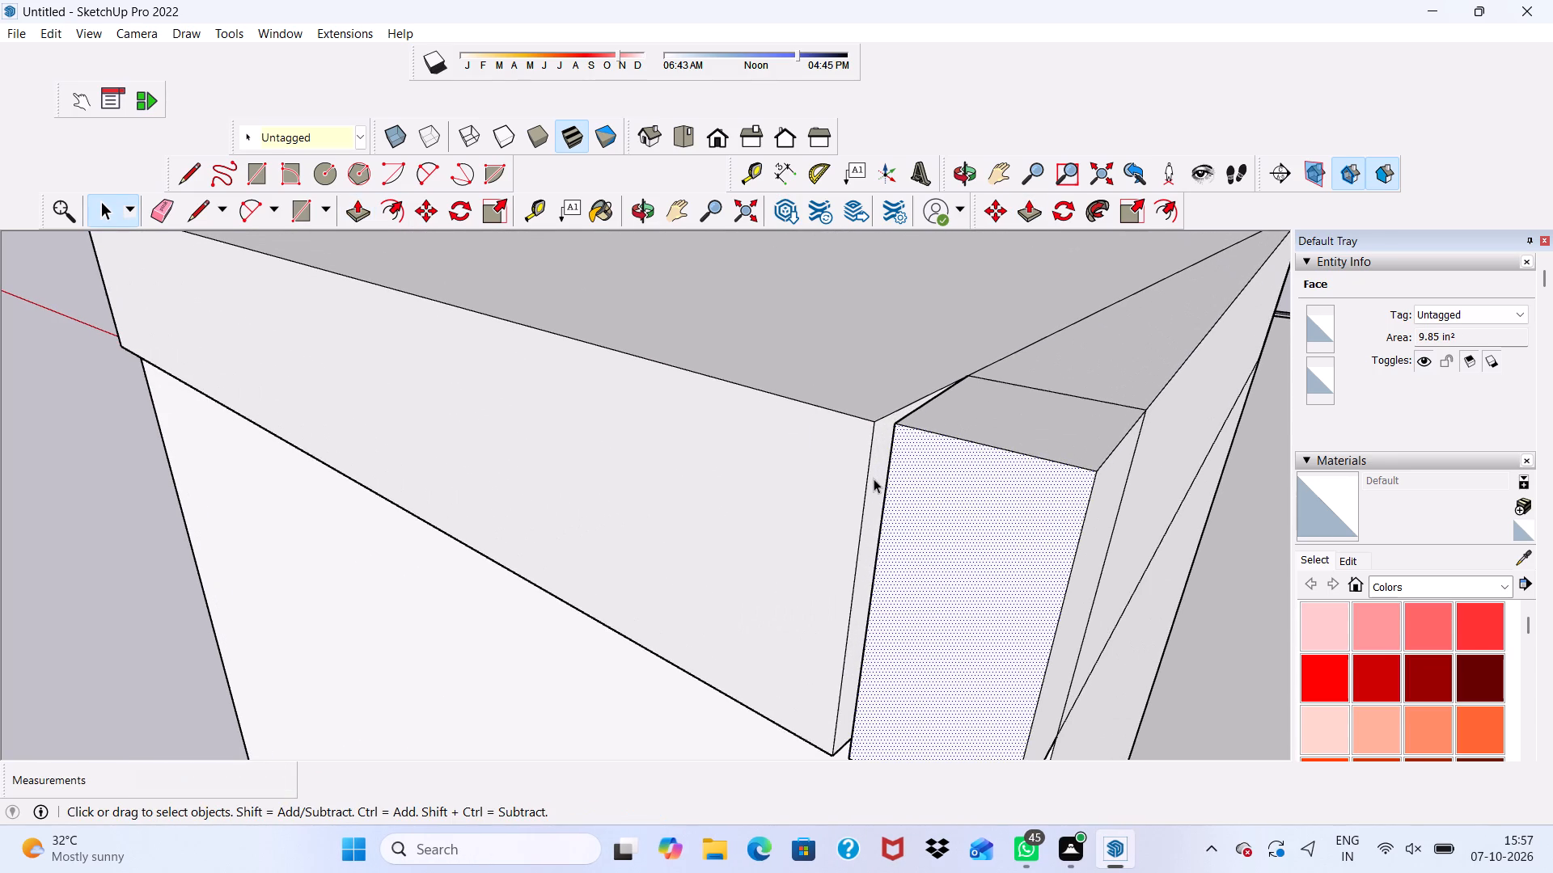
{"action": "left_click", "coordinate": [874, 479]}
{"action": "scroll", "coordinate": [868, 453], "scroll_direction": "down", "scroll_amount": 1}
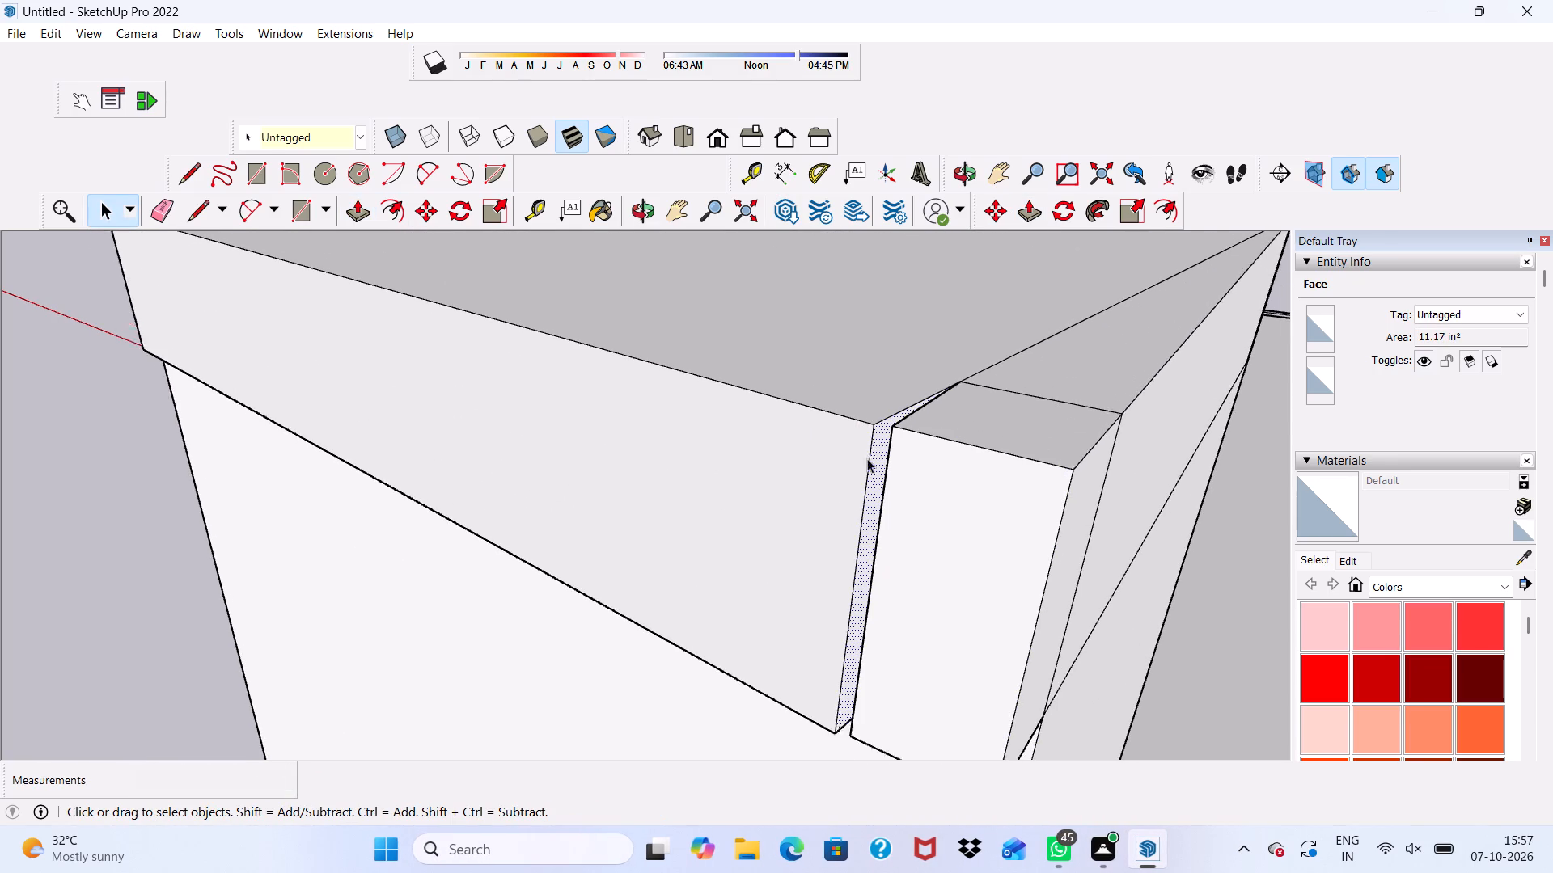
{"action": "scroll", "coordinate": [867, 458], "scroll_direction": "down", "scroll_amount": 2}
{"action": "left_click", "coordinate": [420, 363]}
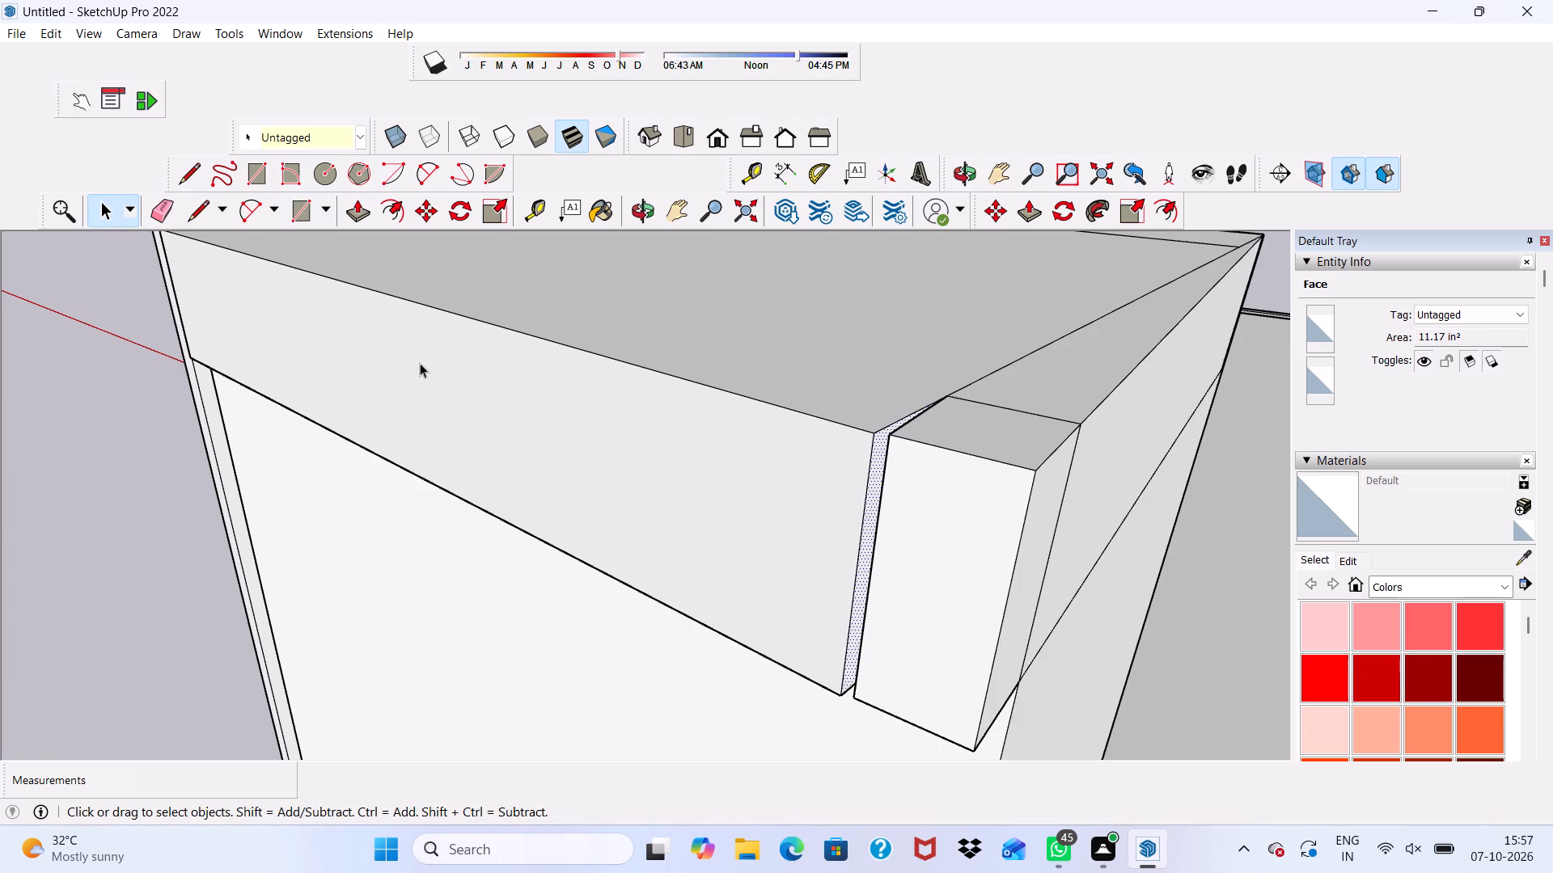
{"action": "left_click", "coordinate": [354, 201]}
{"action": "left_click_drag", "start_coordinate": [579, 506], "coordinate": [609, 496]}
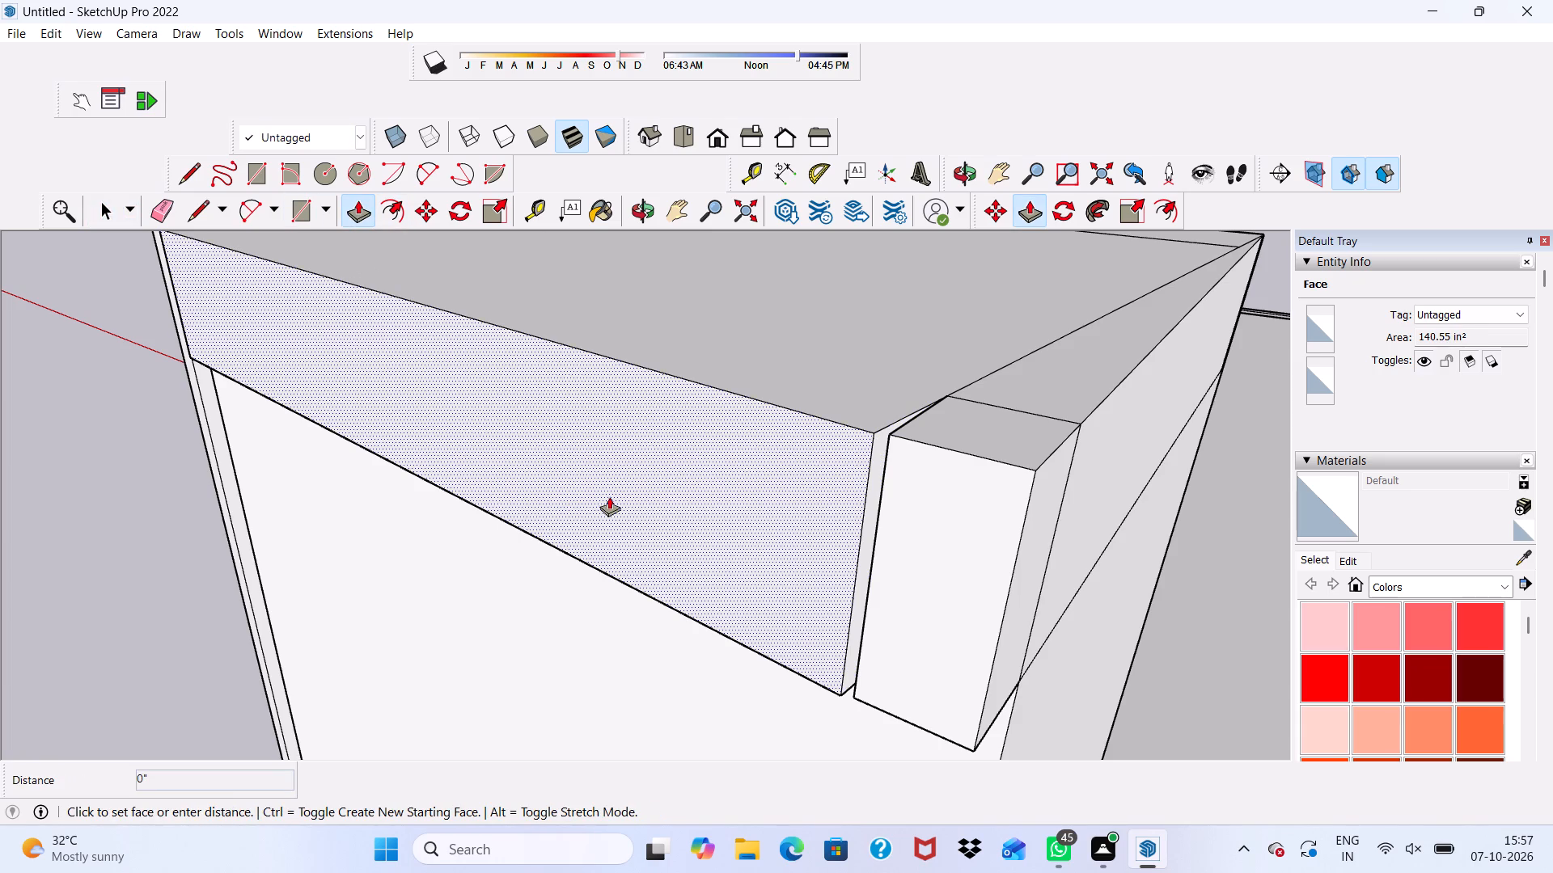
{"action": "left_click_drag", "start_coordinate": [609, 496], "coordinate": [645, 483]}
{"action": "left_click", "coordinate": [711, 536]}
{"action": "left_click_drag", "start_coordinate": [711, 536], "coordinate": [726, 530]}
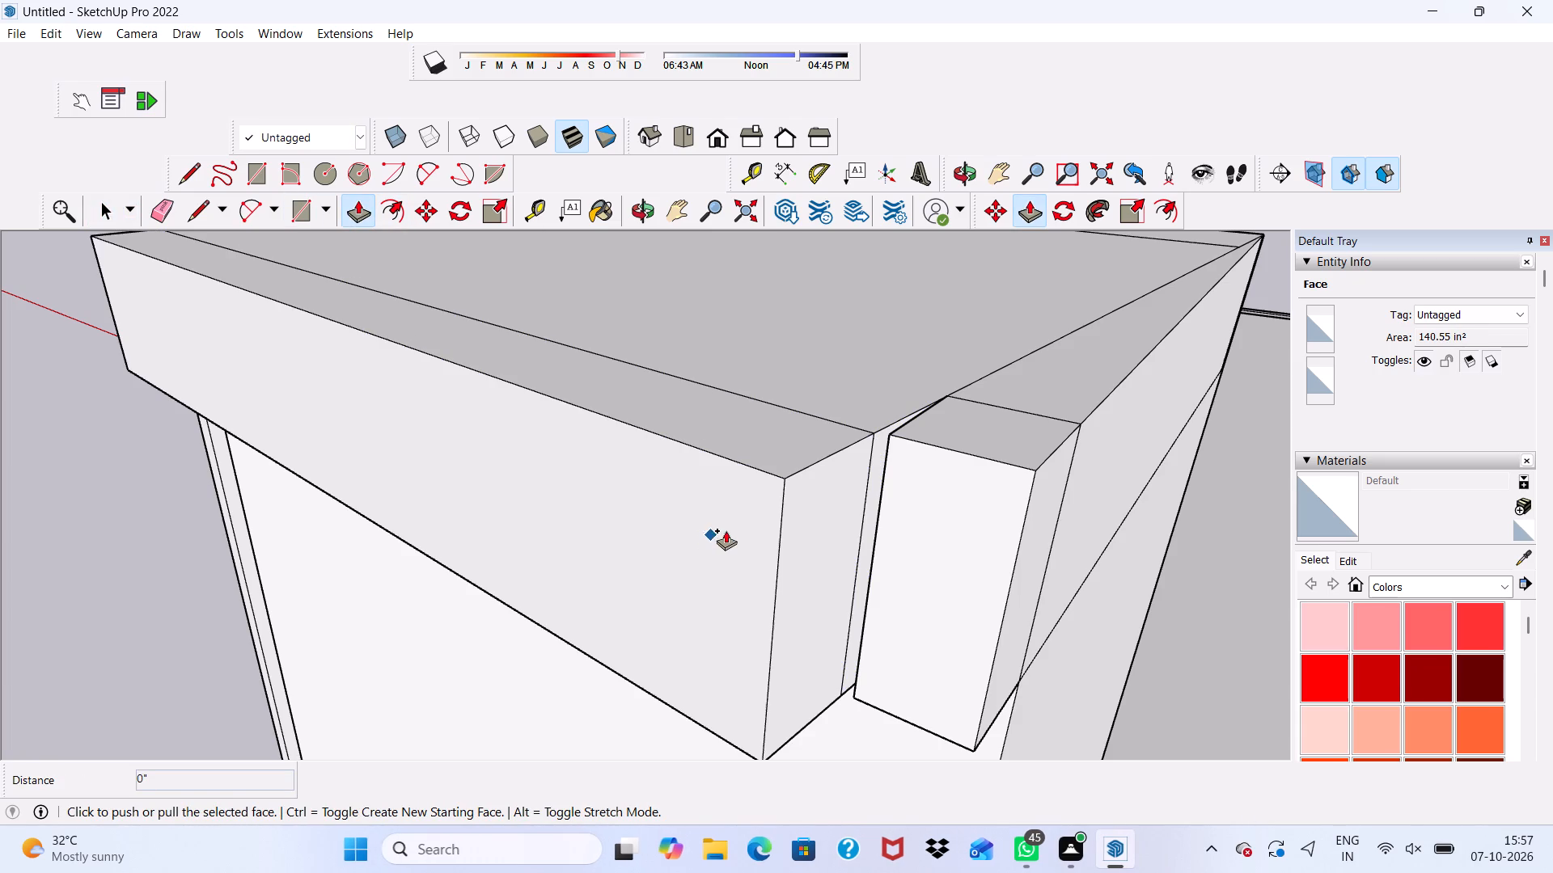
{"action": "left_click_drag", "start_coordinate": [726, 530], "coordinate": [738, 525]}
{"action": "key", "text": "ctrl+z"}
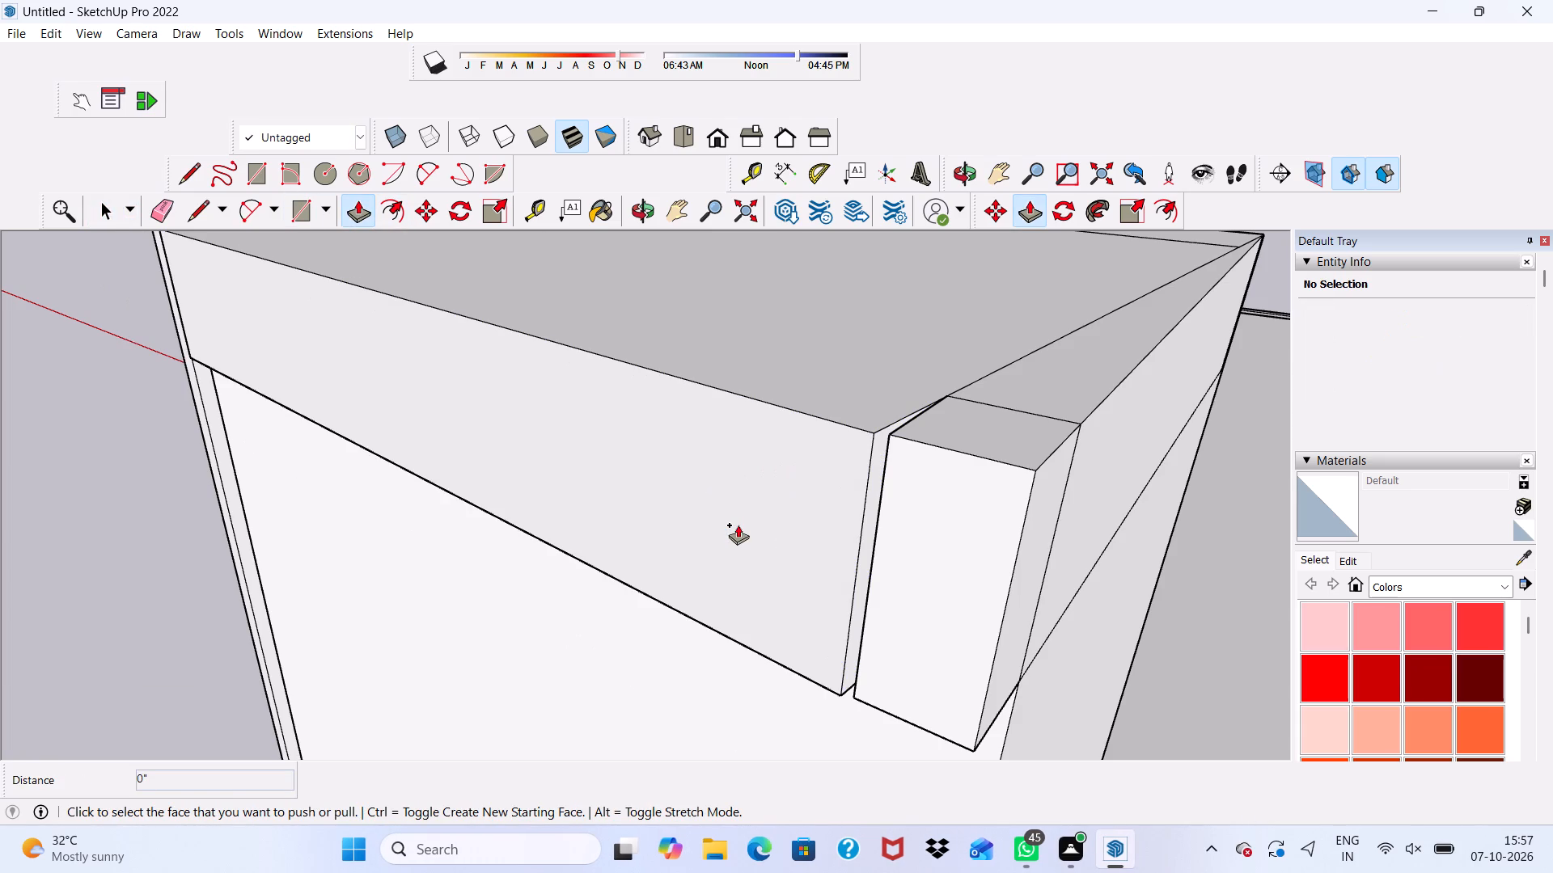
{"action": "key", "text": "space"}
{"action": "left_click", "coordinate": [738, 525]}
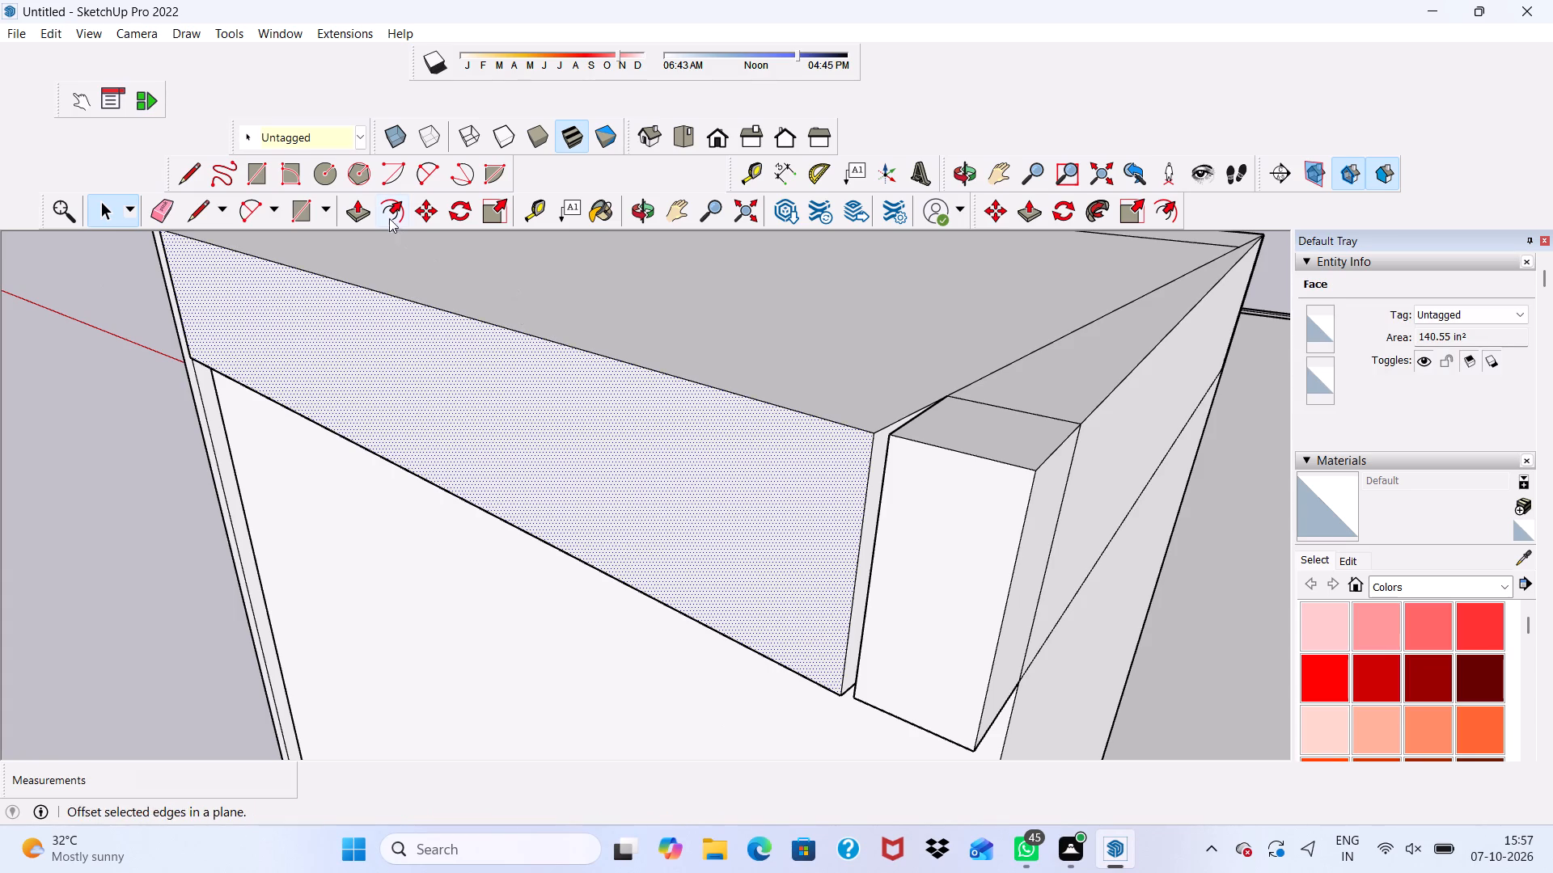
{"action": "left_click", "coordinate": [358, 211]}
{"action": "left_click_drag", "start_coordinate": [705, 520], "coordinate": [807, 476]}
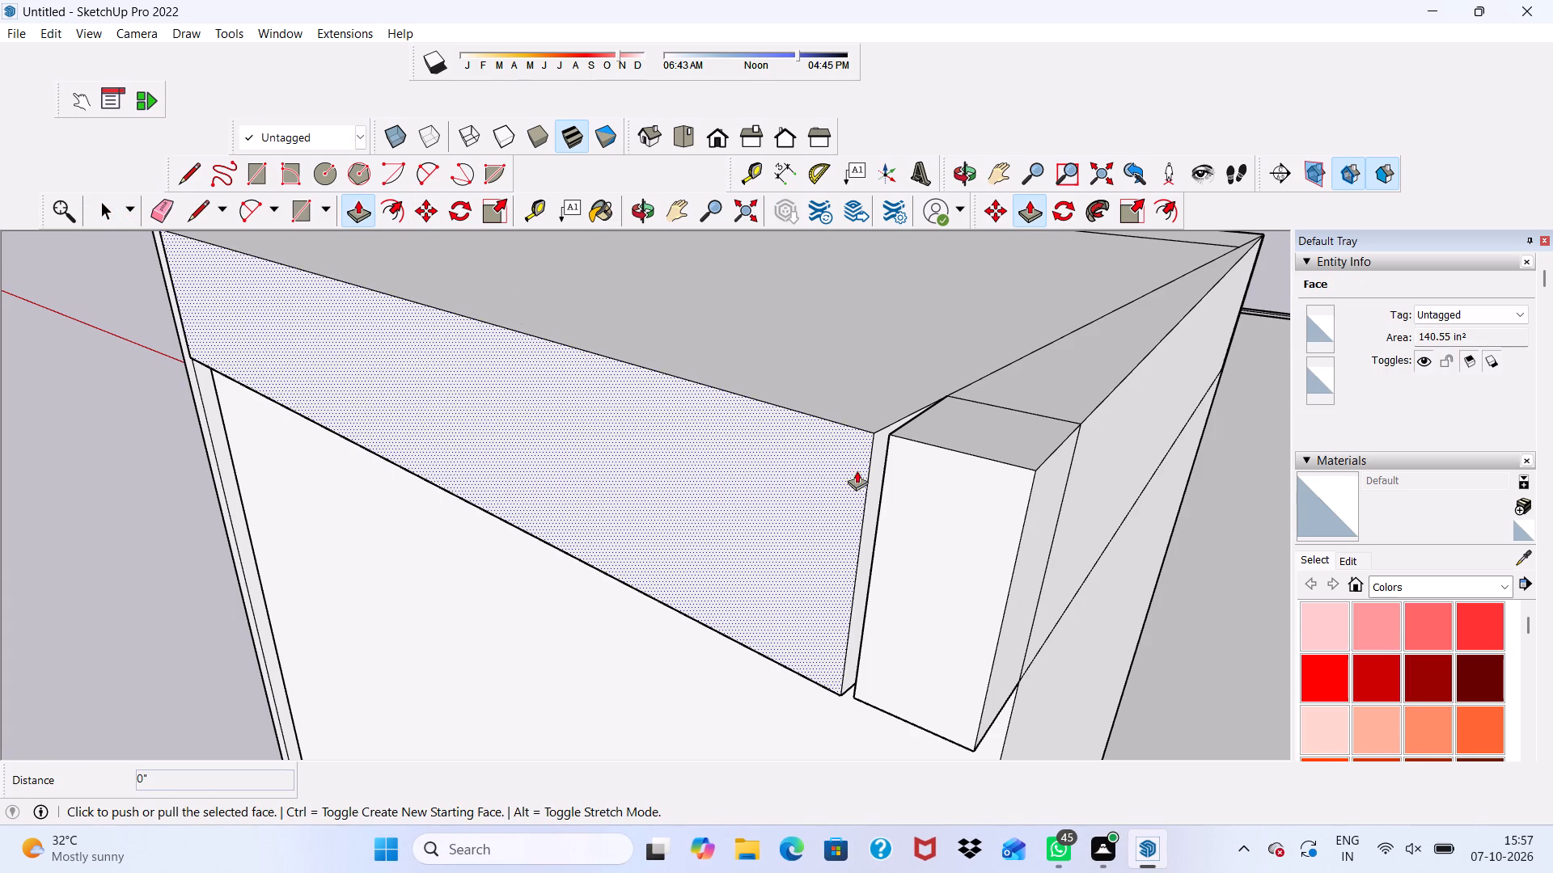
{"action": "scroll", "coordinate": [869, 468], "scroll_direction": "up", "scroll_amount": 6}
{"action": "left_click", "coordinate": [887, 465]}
Push/Pull the cap's narrow side face 2 1/4" across the gap, over the raised triangular piece at the column's corner.
{"action": "key", "text": "space"}
{"action": "left_click", "coordinate": [871, 470]}
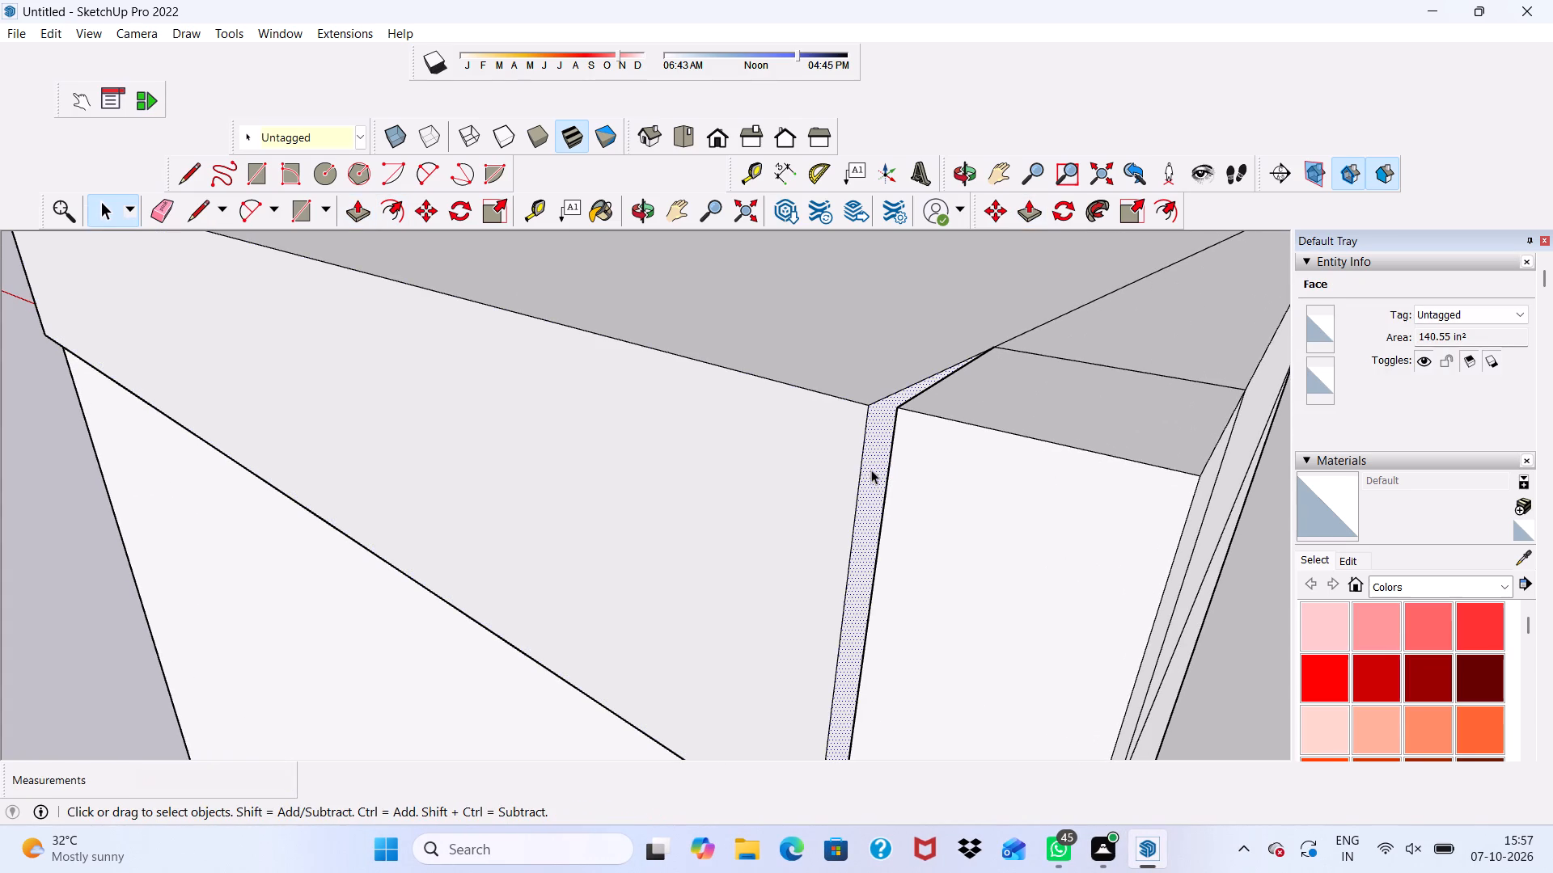
{"action": "left_click", "coordinate": [368, 208]}
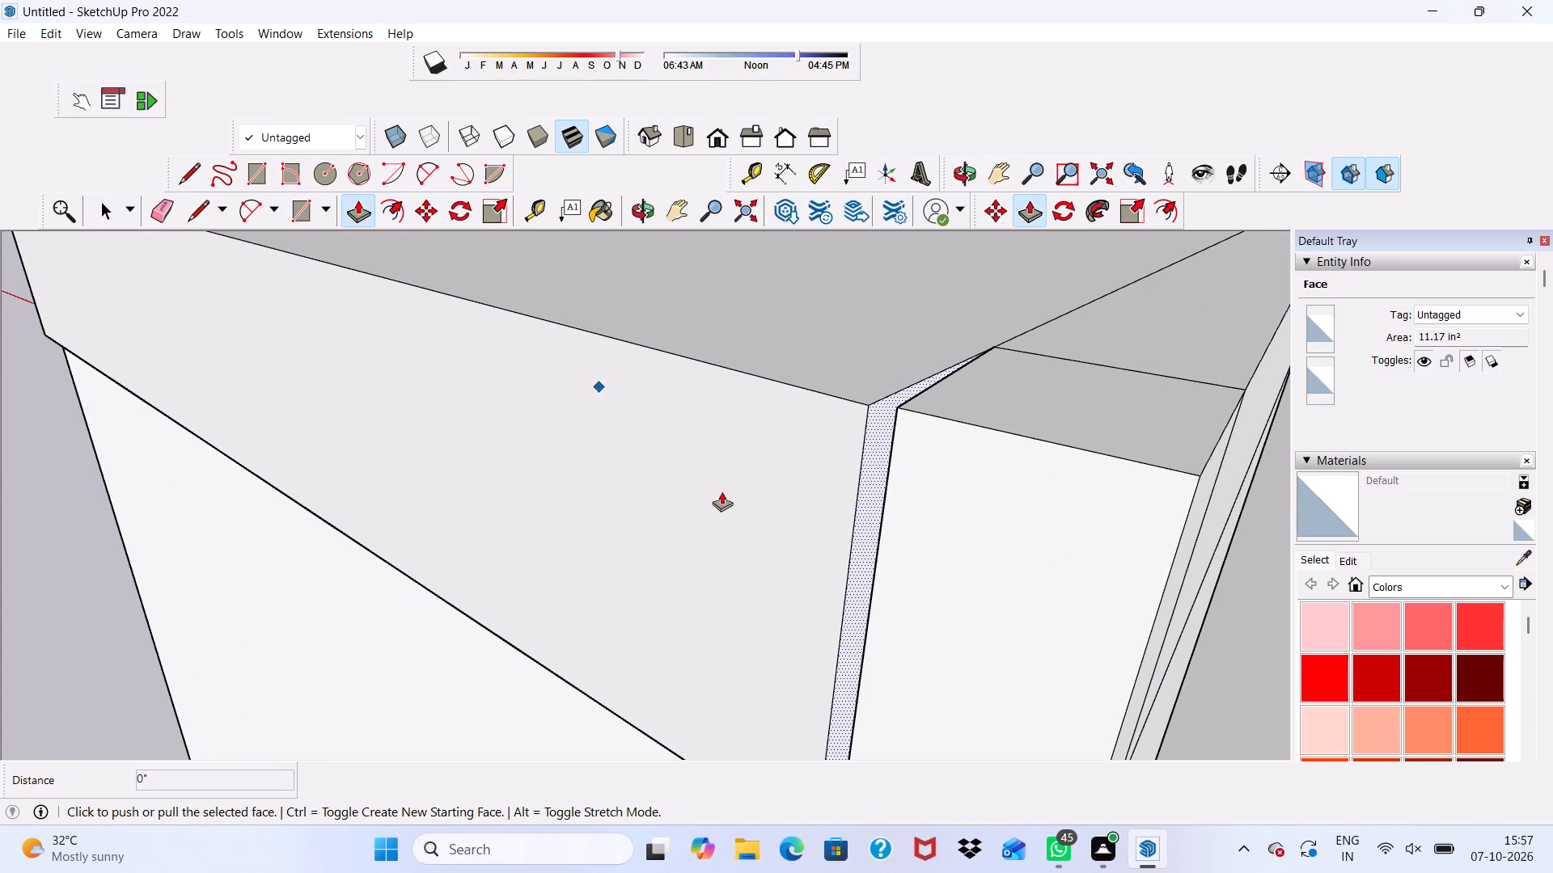
{"action": "left_click", "coordinate": [860, 567]}
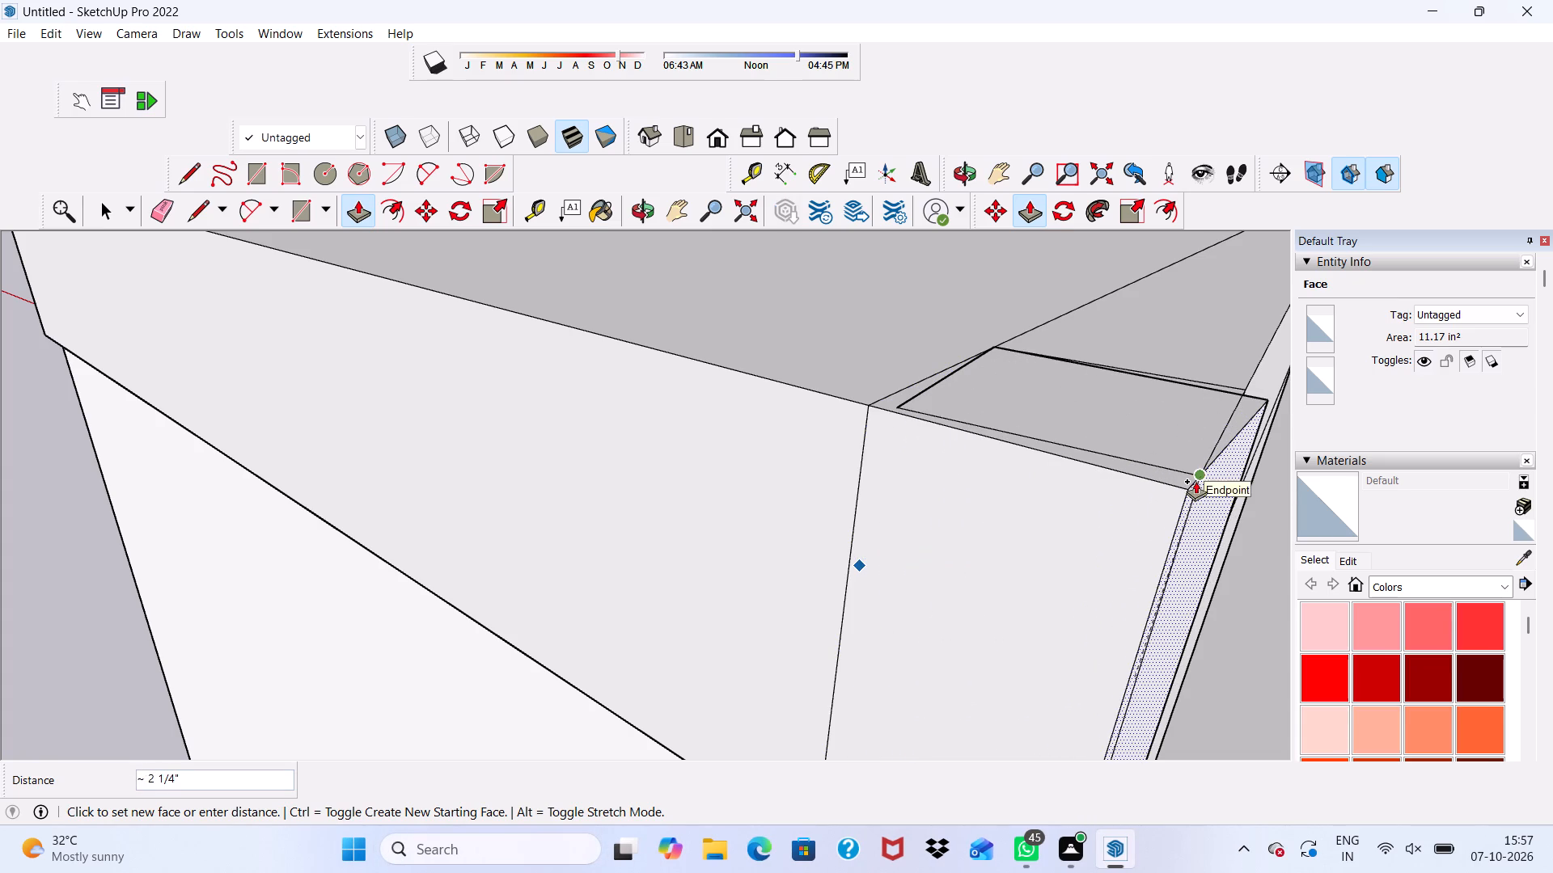
{"action": "left_click", "coordinate": [1185, 558]}
{"action": "scroll", "coordinate": [1110, 598], "scroll_direction": "down", "scroll_amount": 13}
{"action": "middle_click_drag", "start_coordinate": [984, 588], "coordinate": [1141, 521]}
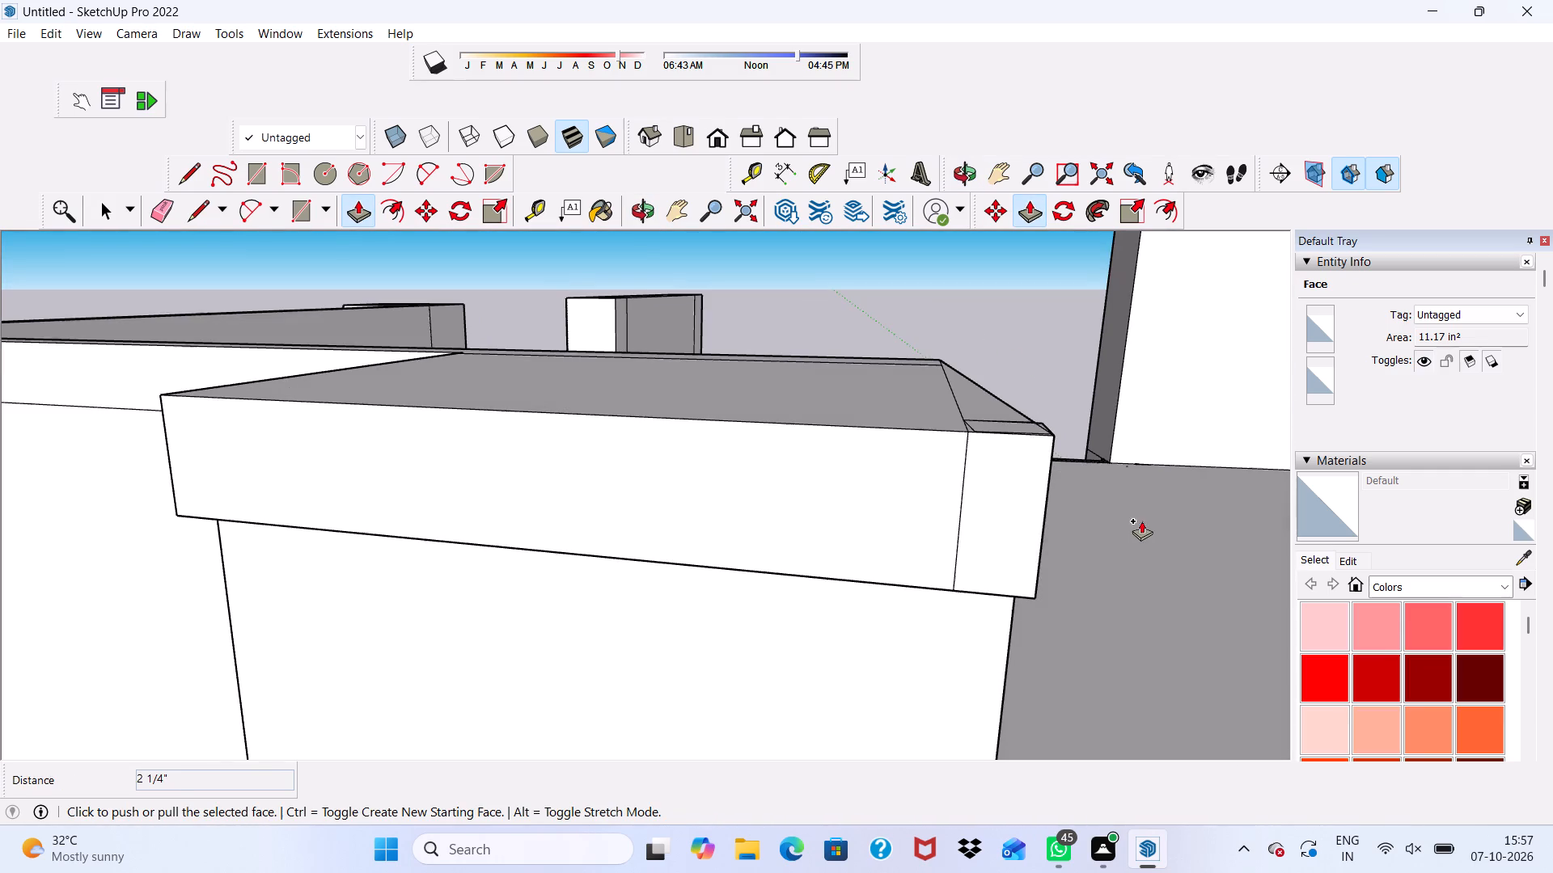
{"action": "scroll", "coordinate": [1005, 498], "scroll_direction": "up", "scroll_amount": 1}
{"action": "scroll", "coordinate": [1005, 498], "scroll_direction": "down", "scroll_amount": 8}
{"action": "middle_click_drag", "start_coordinate": [881, 577], "coordinate": [1140, 566]}
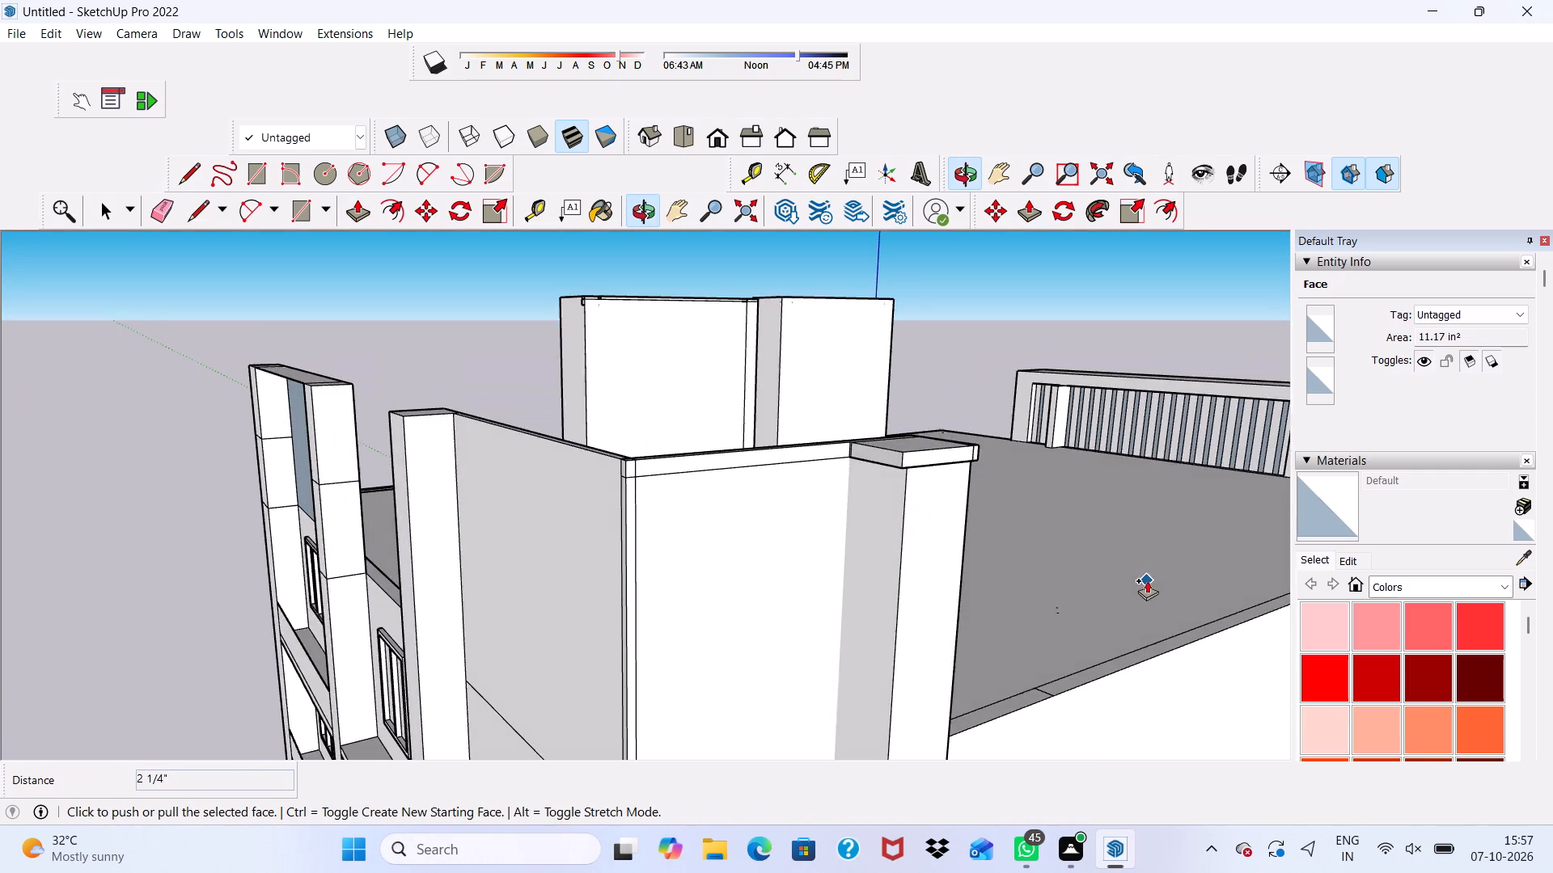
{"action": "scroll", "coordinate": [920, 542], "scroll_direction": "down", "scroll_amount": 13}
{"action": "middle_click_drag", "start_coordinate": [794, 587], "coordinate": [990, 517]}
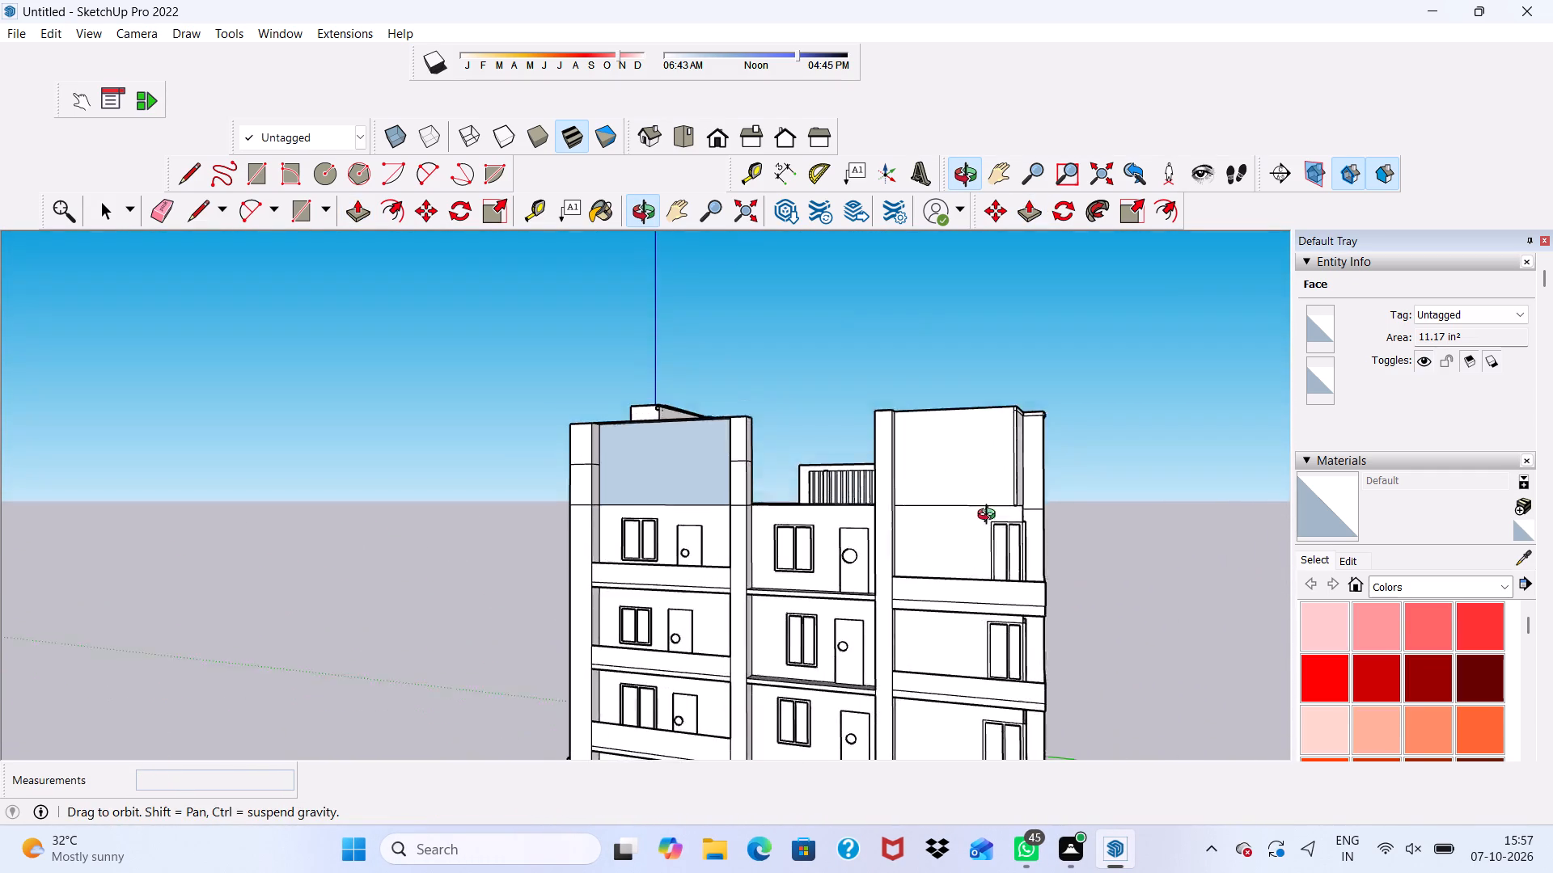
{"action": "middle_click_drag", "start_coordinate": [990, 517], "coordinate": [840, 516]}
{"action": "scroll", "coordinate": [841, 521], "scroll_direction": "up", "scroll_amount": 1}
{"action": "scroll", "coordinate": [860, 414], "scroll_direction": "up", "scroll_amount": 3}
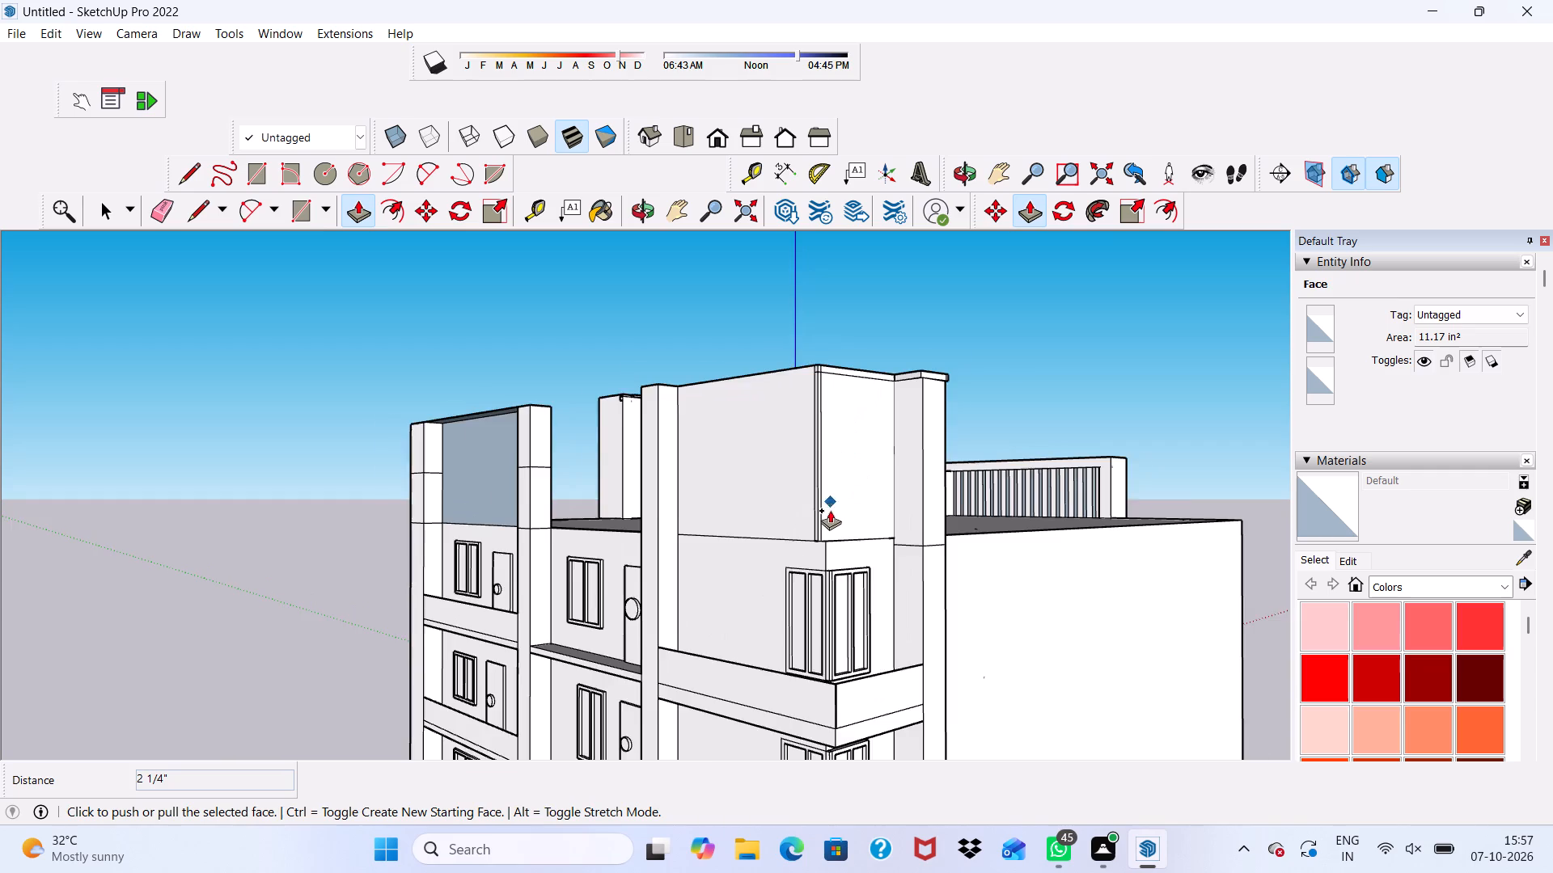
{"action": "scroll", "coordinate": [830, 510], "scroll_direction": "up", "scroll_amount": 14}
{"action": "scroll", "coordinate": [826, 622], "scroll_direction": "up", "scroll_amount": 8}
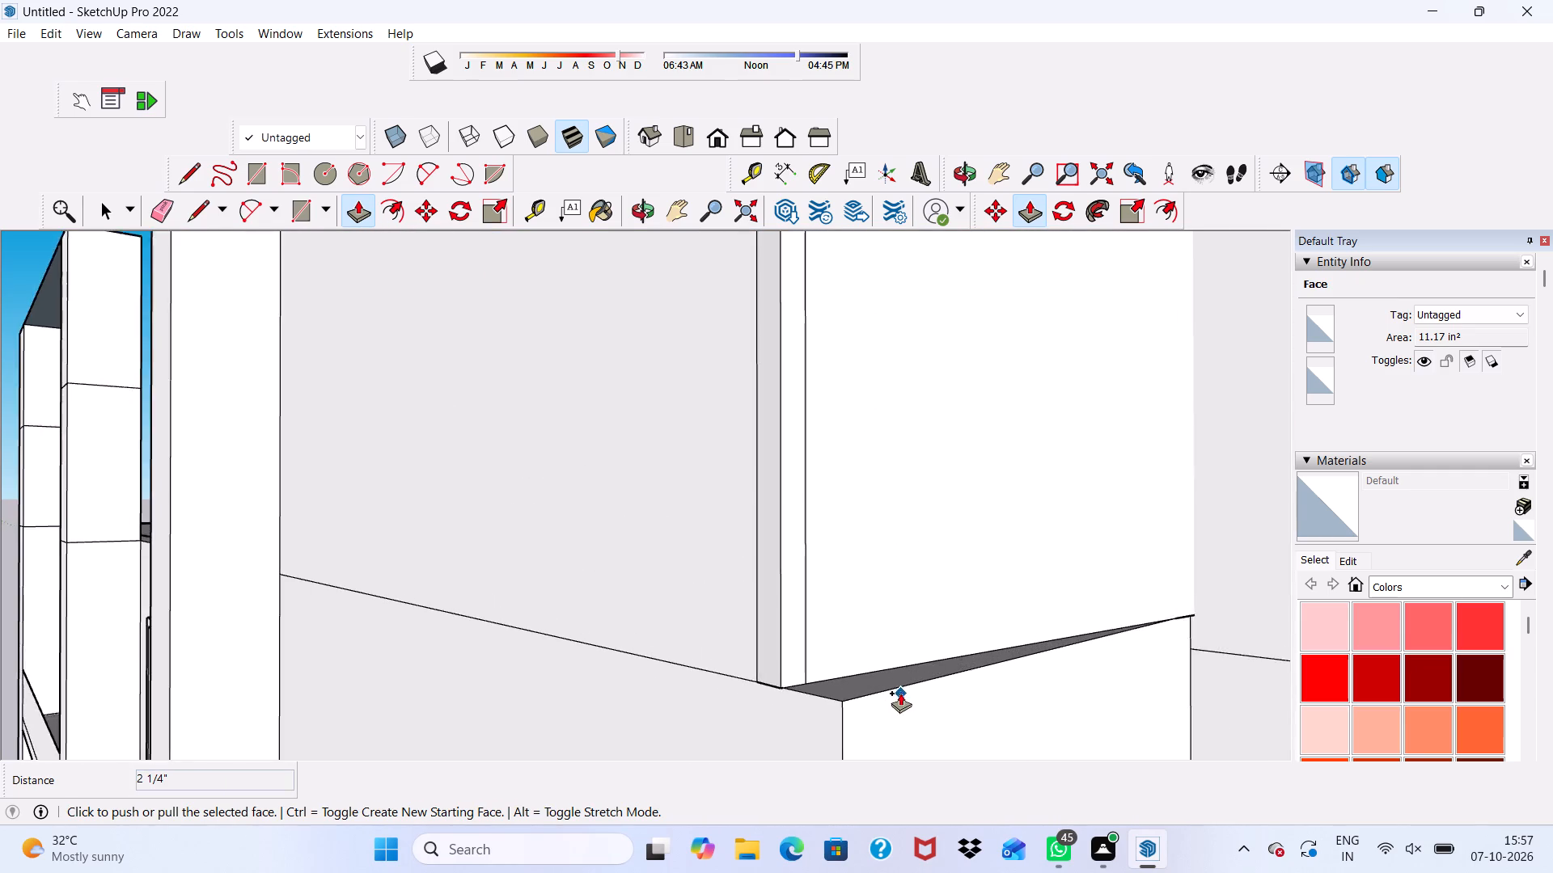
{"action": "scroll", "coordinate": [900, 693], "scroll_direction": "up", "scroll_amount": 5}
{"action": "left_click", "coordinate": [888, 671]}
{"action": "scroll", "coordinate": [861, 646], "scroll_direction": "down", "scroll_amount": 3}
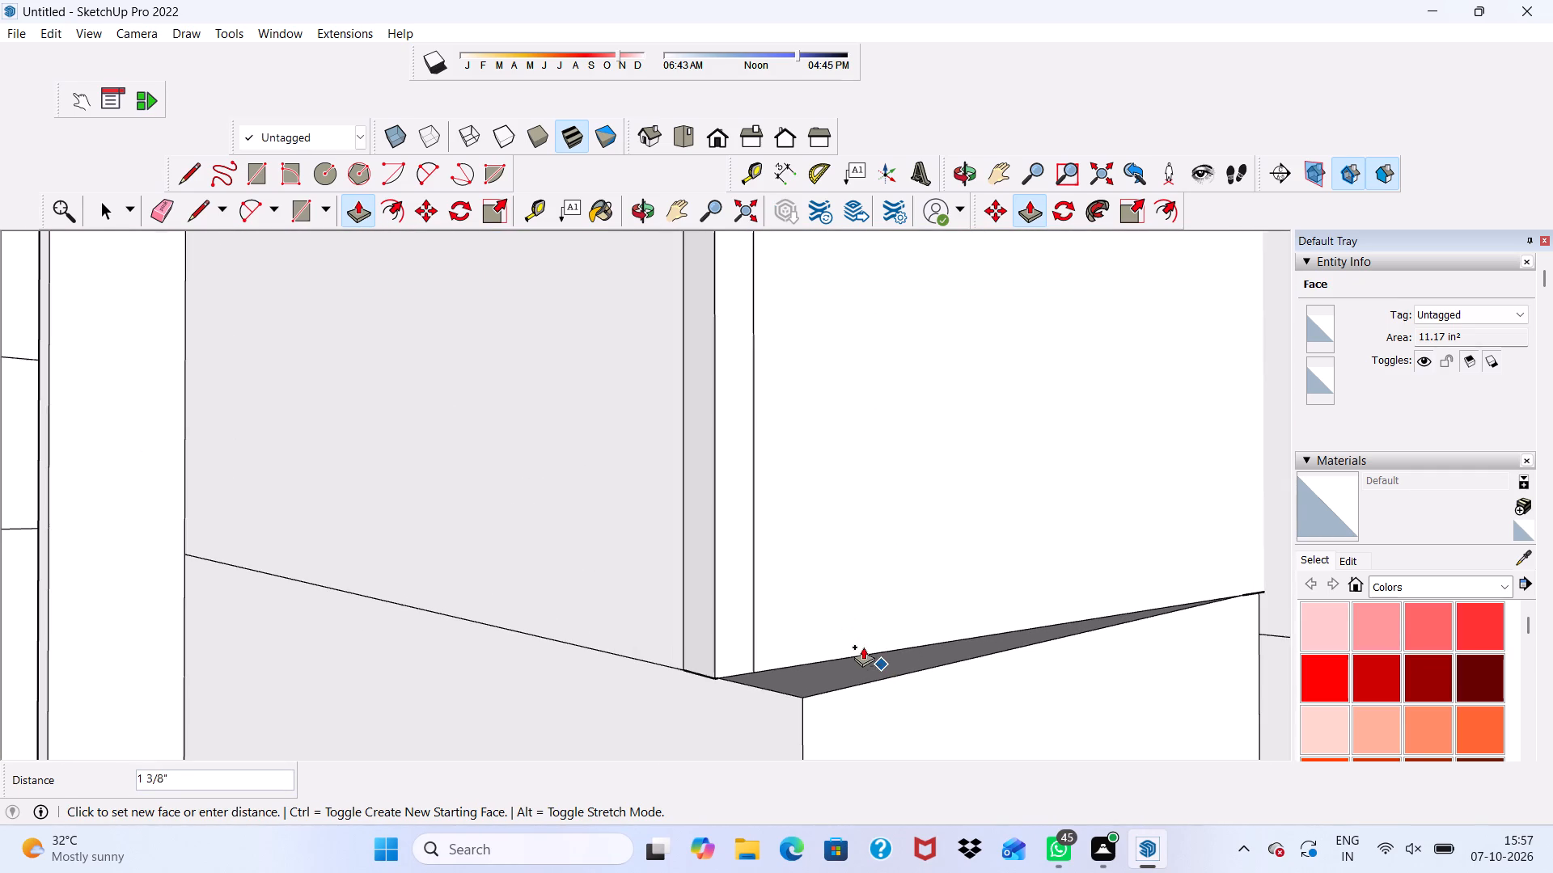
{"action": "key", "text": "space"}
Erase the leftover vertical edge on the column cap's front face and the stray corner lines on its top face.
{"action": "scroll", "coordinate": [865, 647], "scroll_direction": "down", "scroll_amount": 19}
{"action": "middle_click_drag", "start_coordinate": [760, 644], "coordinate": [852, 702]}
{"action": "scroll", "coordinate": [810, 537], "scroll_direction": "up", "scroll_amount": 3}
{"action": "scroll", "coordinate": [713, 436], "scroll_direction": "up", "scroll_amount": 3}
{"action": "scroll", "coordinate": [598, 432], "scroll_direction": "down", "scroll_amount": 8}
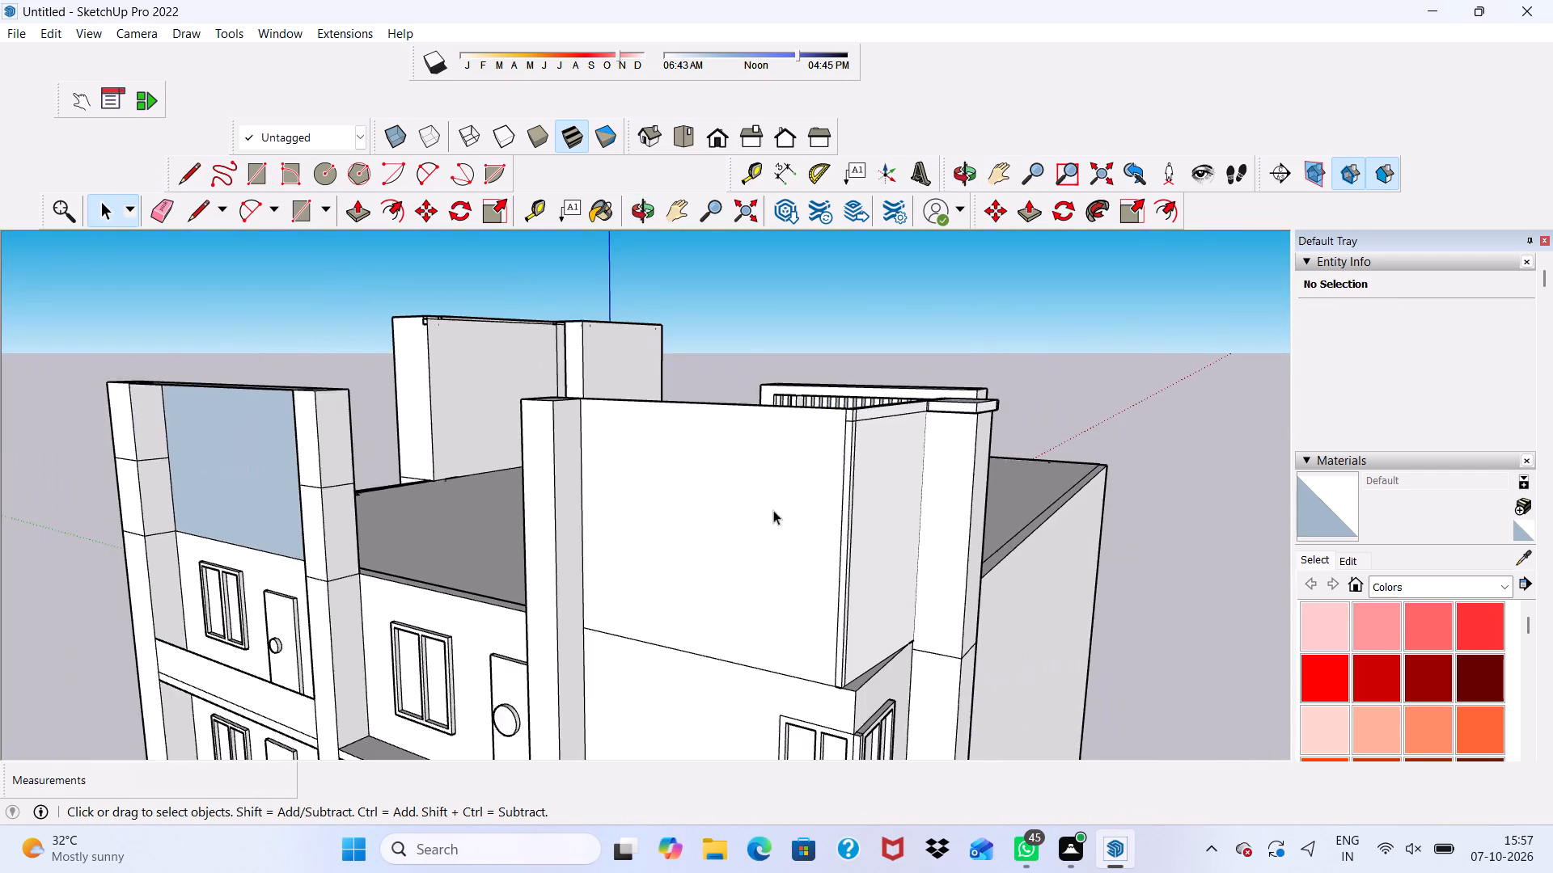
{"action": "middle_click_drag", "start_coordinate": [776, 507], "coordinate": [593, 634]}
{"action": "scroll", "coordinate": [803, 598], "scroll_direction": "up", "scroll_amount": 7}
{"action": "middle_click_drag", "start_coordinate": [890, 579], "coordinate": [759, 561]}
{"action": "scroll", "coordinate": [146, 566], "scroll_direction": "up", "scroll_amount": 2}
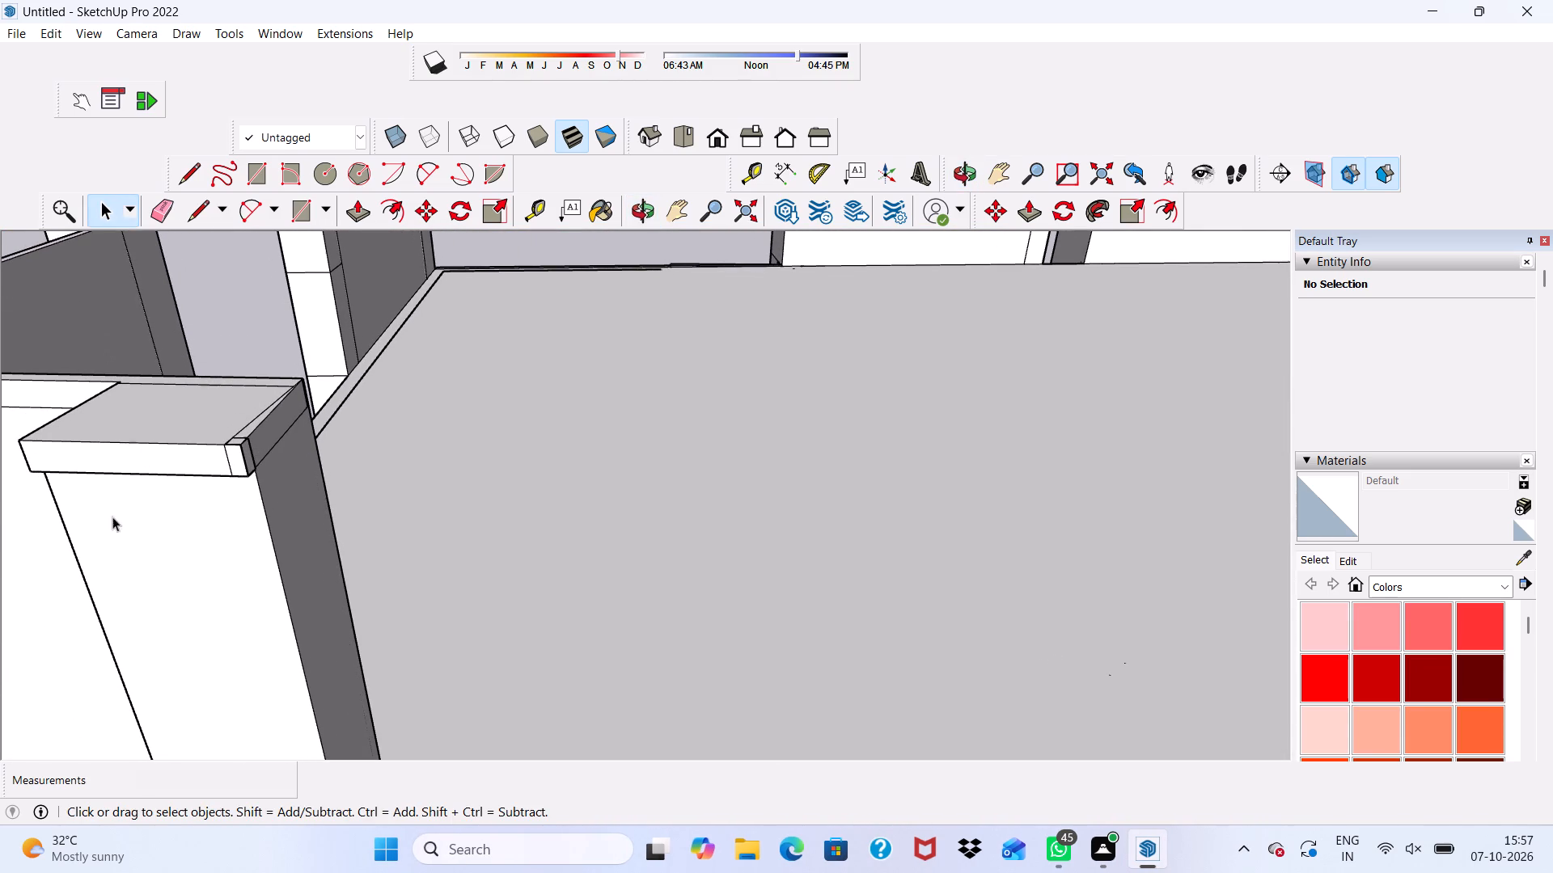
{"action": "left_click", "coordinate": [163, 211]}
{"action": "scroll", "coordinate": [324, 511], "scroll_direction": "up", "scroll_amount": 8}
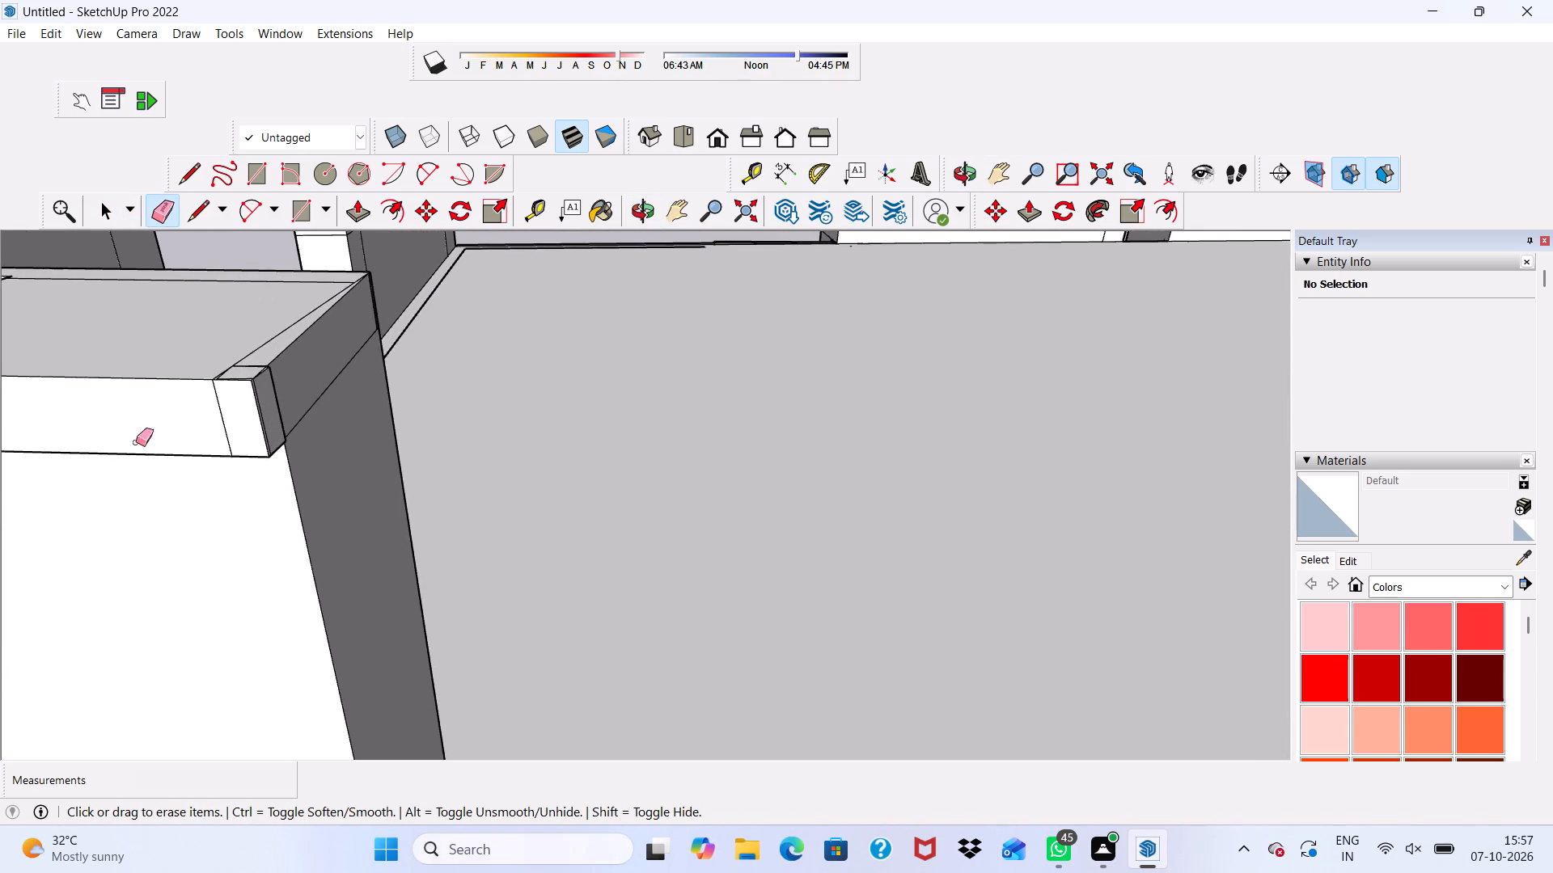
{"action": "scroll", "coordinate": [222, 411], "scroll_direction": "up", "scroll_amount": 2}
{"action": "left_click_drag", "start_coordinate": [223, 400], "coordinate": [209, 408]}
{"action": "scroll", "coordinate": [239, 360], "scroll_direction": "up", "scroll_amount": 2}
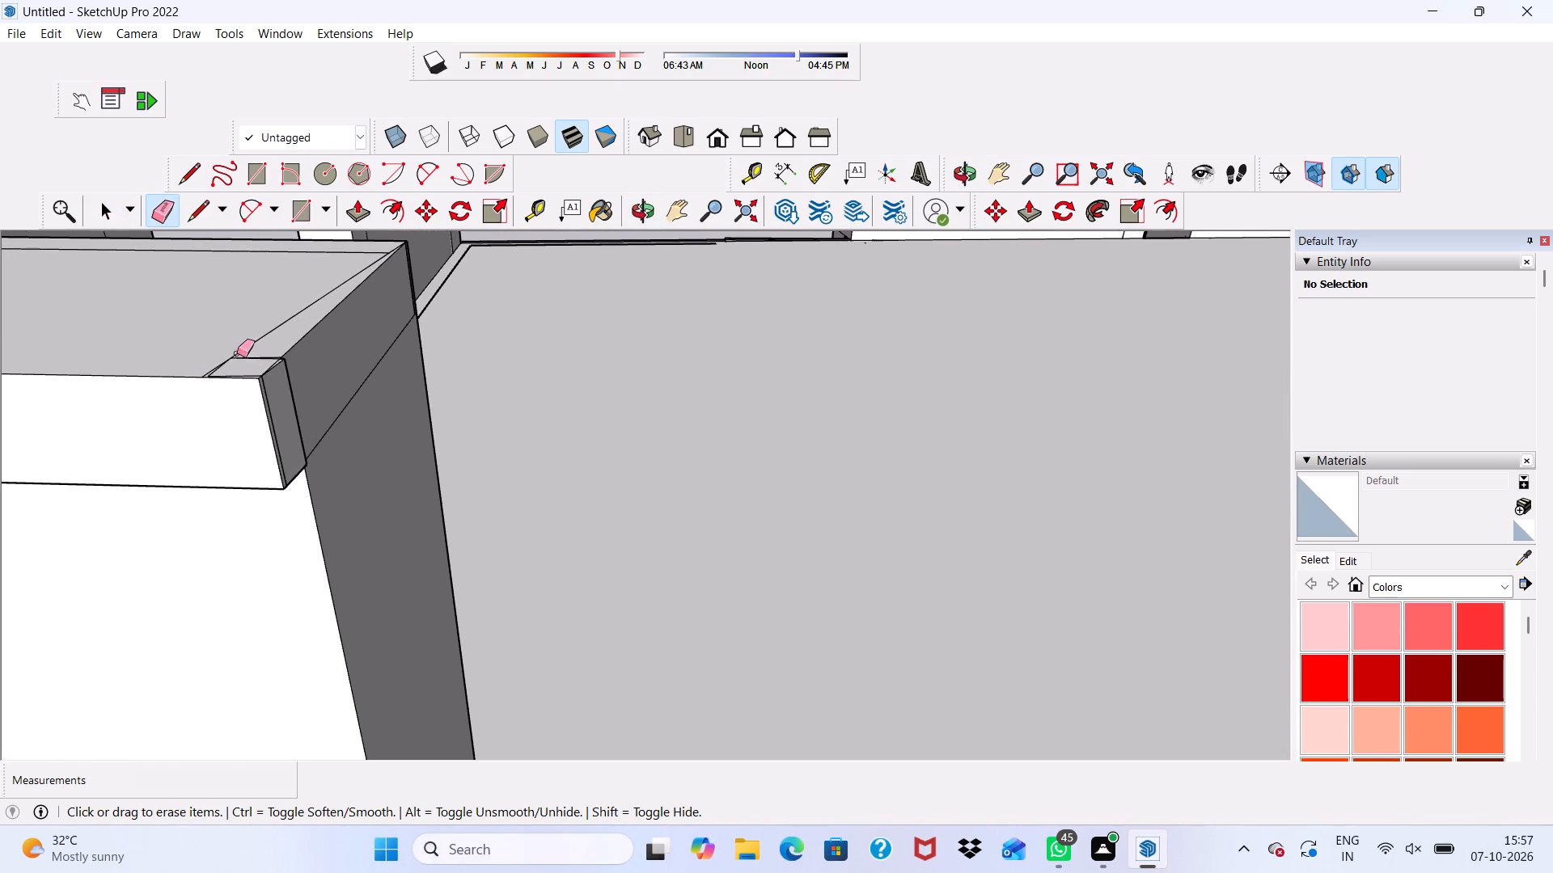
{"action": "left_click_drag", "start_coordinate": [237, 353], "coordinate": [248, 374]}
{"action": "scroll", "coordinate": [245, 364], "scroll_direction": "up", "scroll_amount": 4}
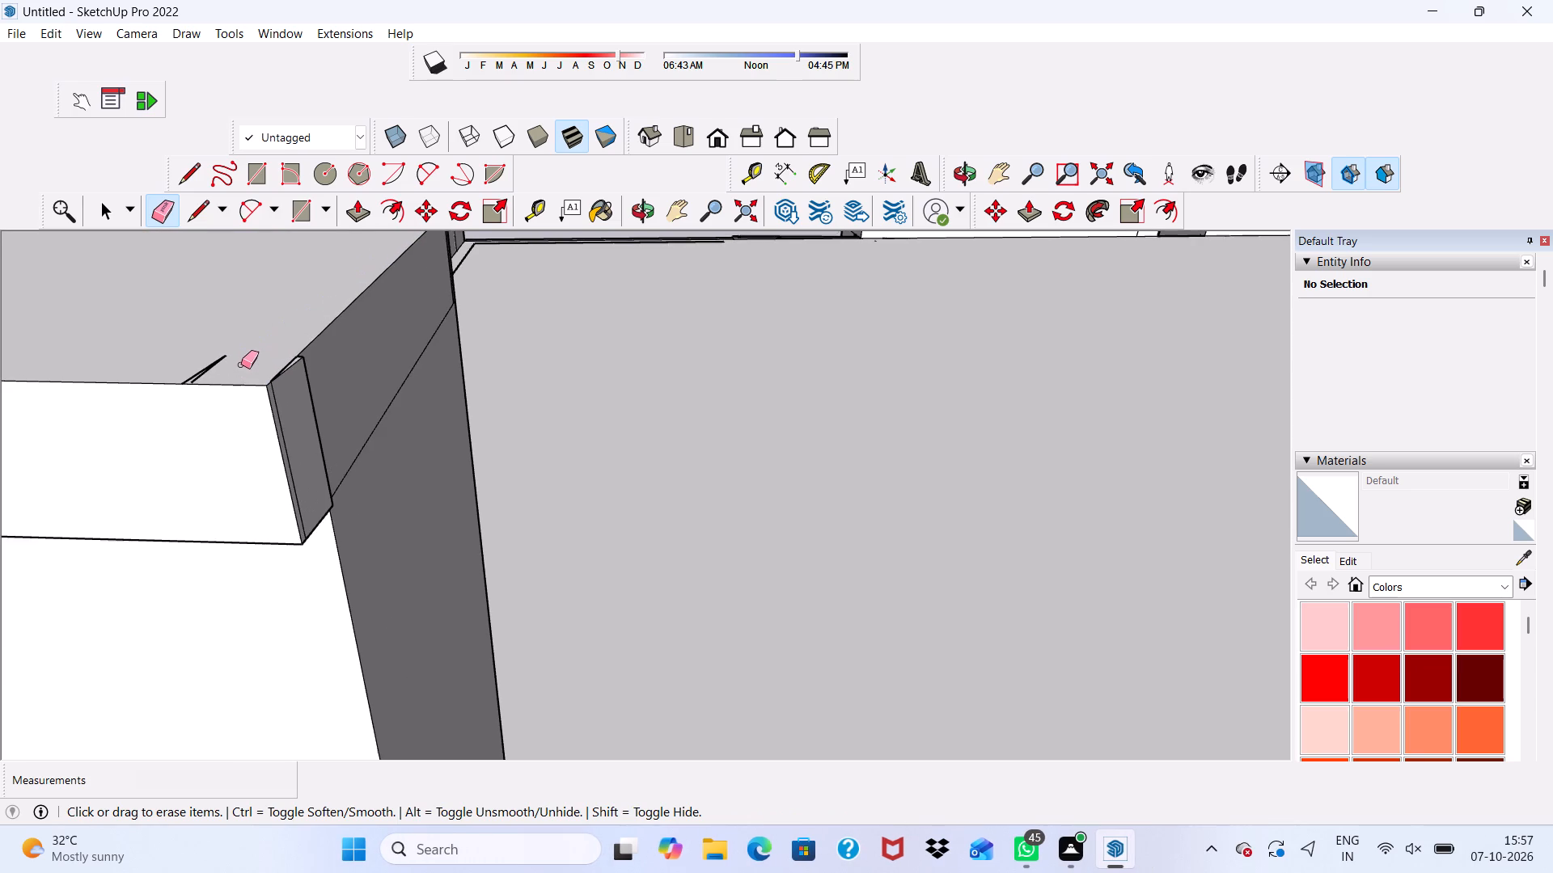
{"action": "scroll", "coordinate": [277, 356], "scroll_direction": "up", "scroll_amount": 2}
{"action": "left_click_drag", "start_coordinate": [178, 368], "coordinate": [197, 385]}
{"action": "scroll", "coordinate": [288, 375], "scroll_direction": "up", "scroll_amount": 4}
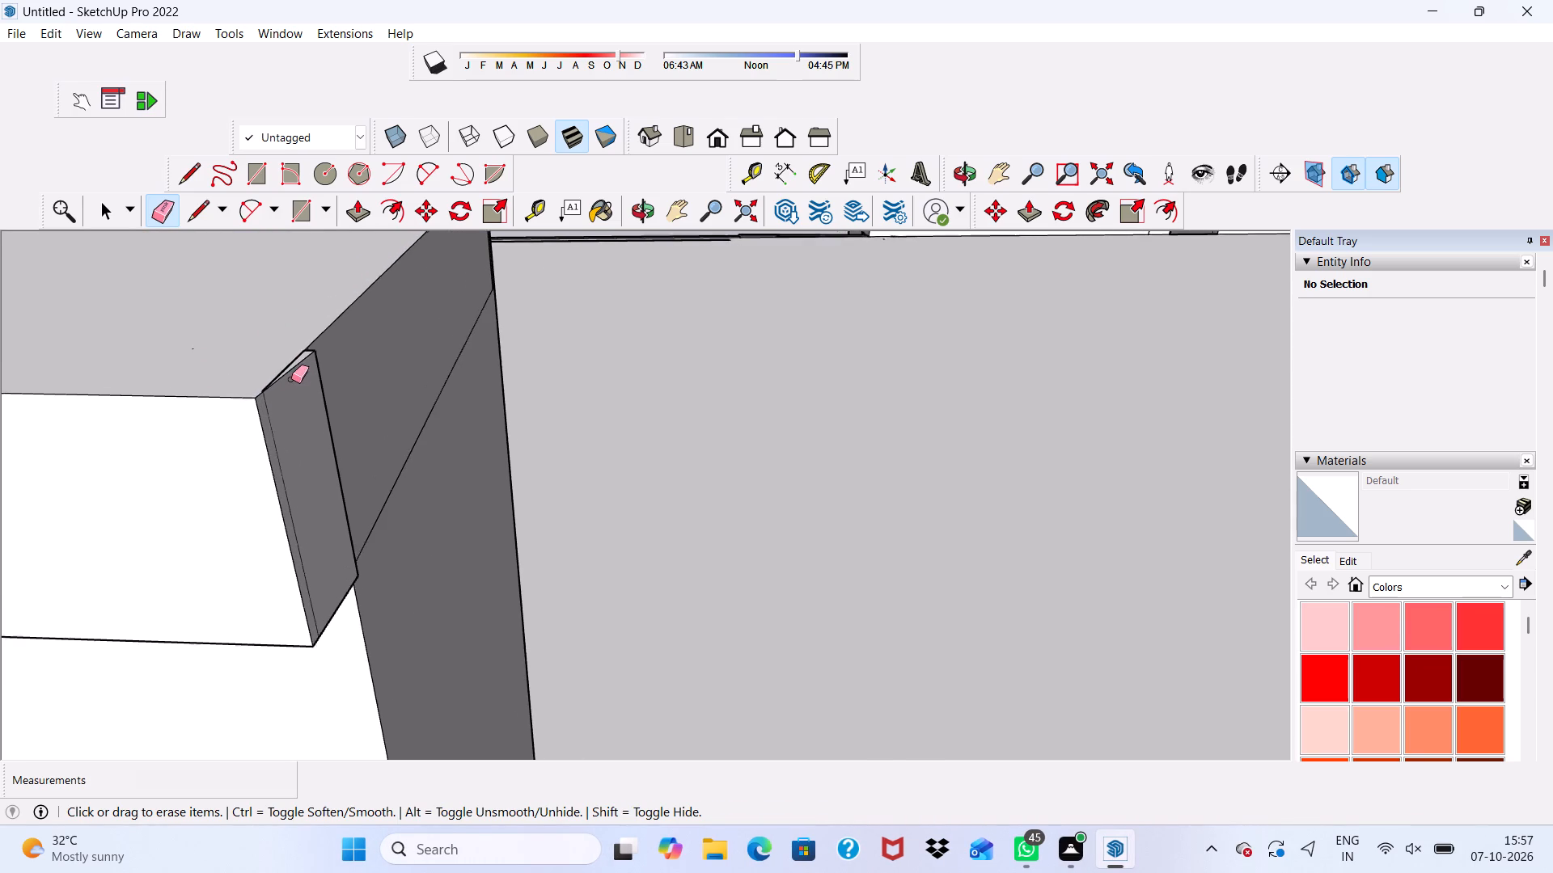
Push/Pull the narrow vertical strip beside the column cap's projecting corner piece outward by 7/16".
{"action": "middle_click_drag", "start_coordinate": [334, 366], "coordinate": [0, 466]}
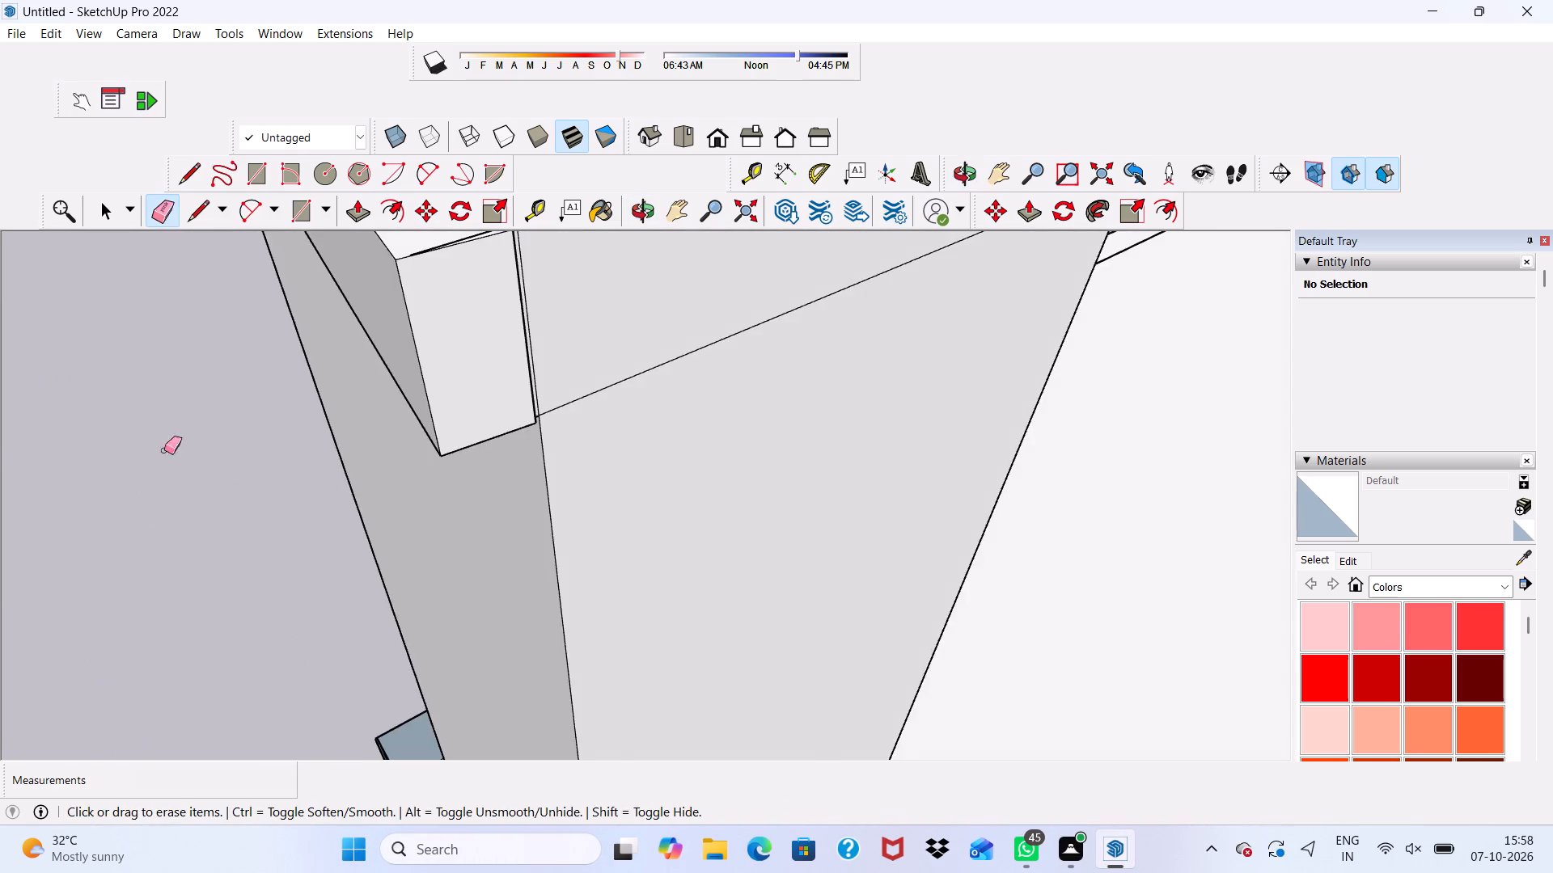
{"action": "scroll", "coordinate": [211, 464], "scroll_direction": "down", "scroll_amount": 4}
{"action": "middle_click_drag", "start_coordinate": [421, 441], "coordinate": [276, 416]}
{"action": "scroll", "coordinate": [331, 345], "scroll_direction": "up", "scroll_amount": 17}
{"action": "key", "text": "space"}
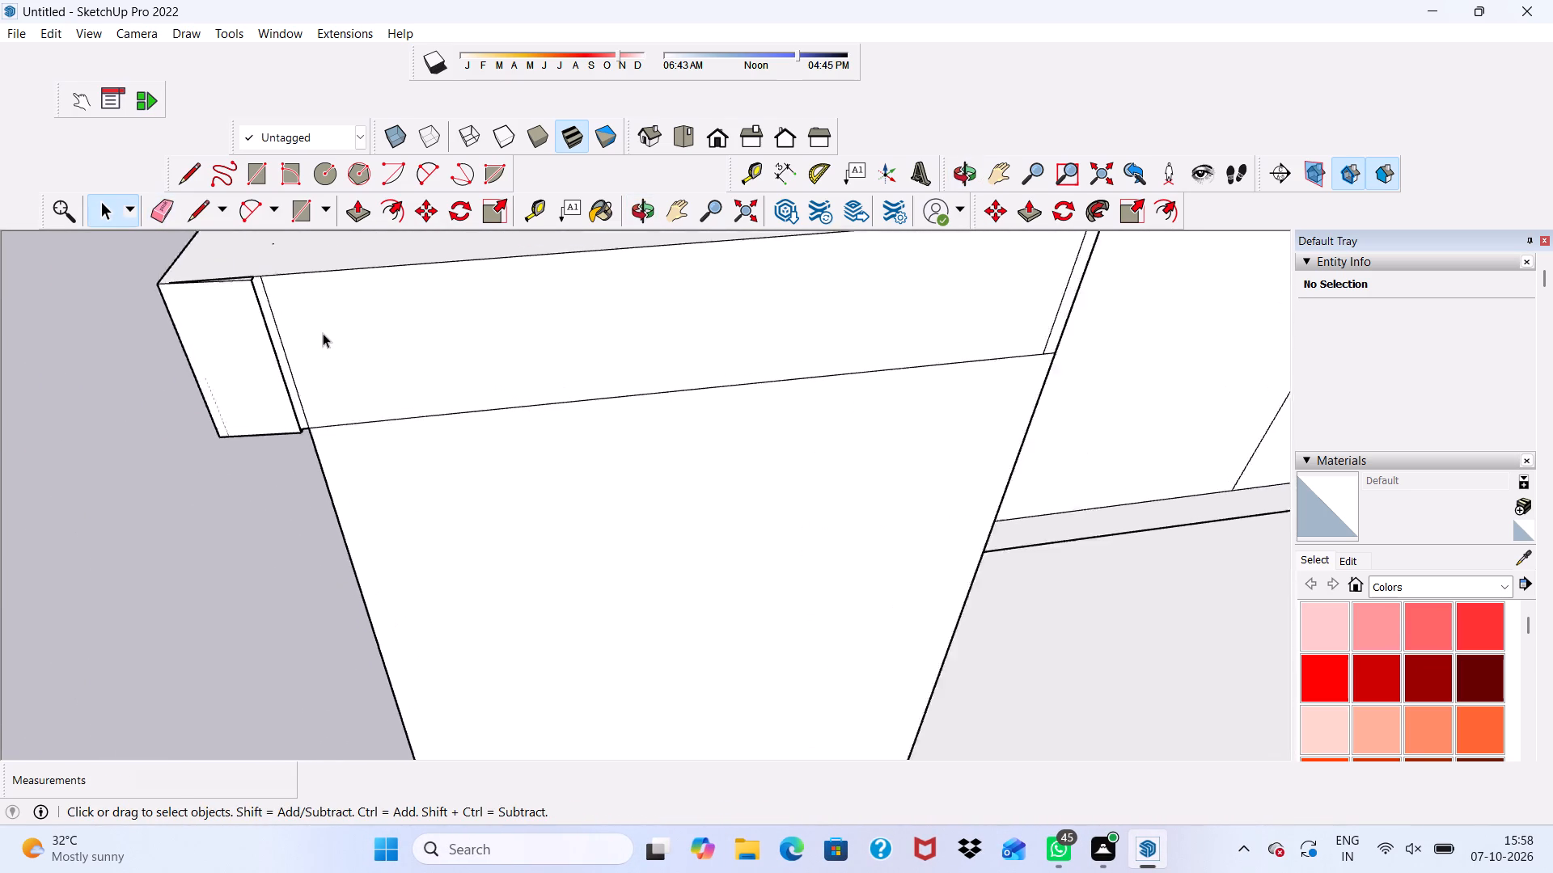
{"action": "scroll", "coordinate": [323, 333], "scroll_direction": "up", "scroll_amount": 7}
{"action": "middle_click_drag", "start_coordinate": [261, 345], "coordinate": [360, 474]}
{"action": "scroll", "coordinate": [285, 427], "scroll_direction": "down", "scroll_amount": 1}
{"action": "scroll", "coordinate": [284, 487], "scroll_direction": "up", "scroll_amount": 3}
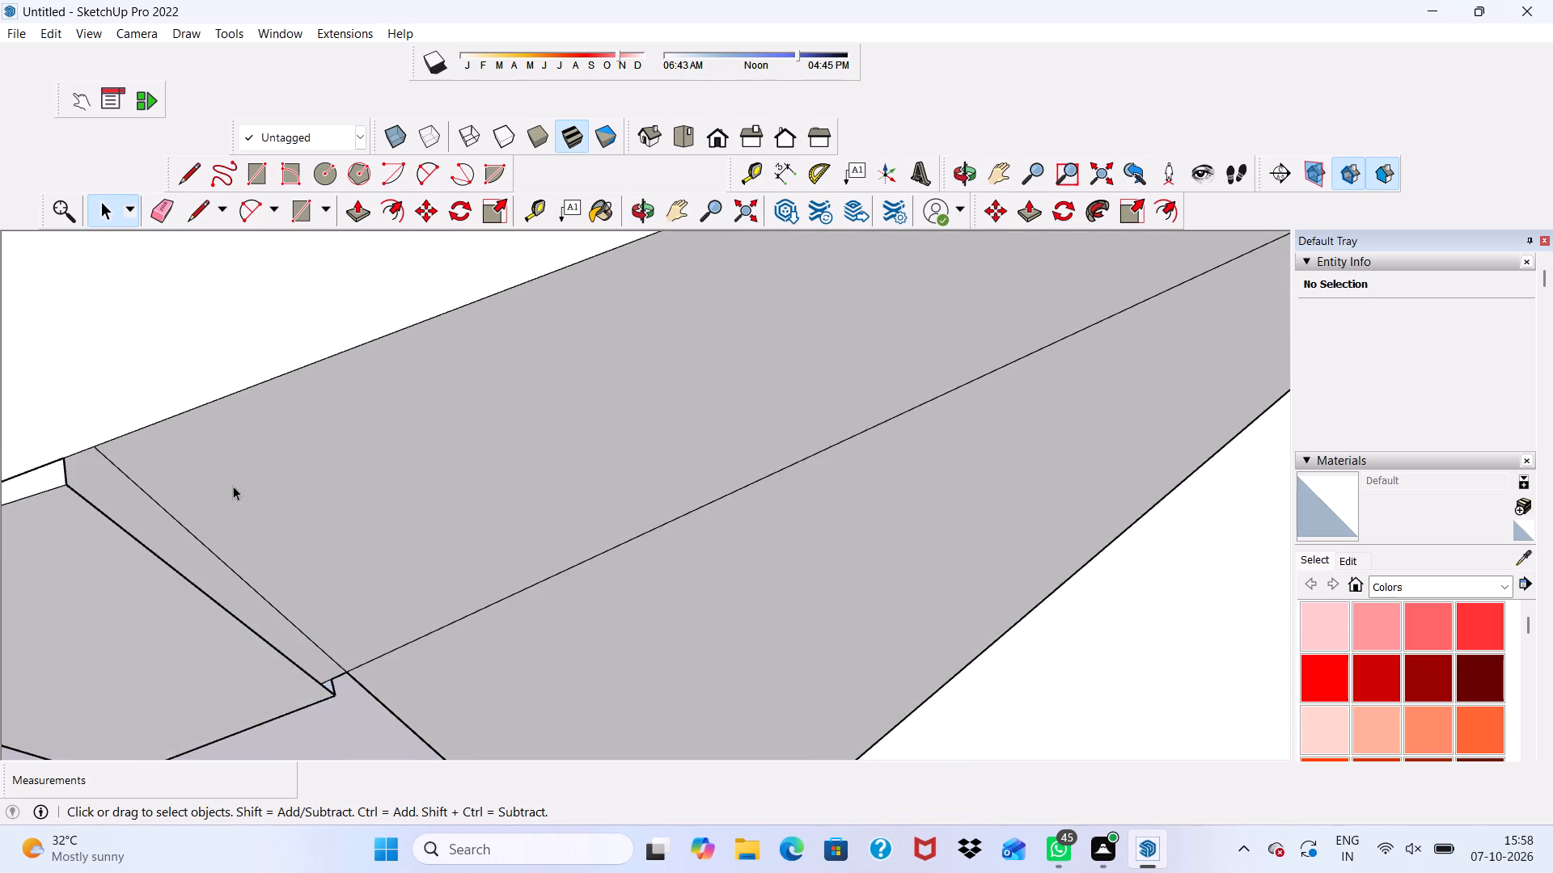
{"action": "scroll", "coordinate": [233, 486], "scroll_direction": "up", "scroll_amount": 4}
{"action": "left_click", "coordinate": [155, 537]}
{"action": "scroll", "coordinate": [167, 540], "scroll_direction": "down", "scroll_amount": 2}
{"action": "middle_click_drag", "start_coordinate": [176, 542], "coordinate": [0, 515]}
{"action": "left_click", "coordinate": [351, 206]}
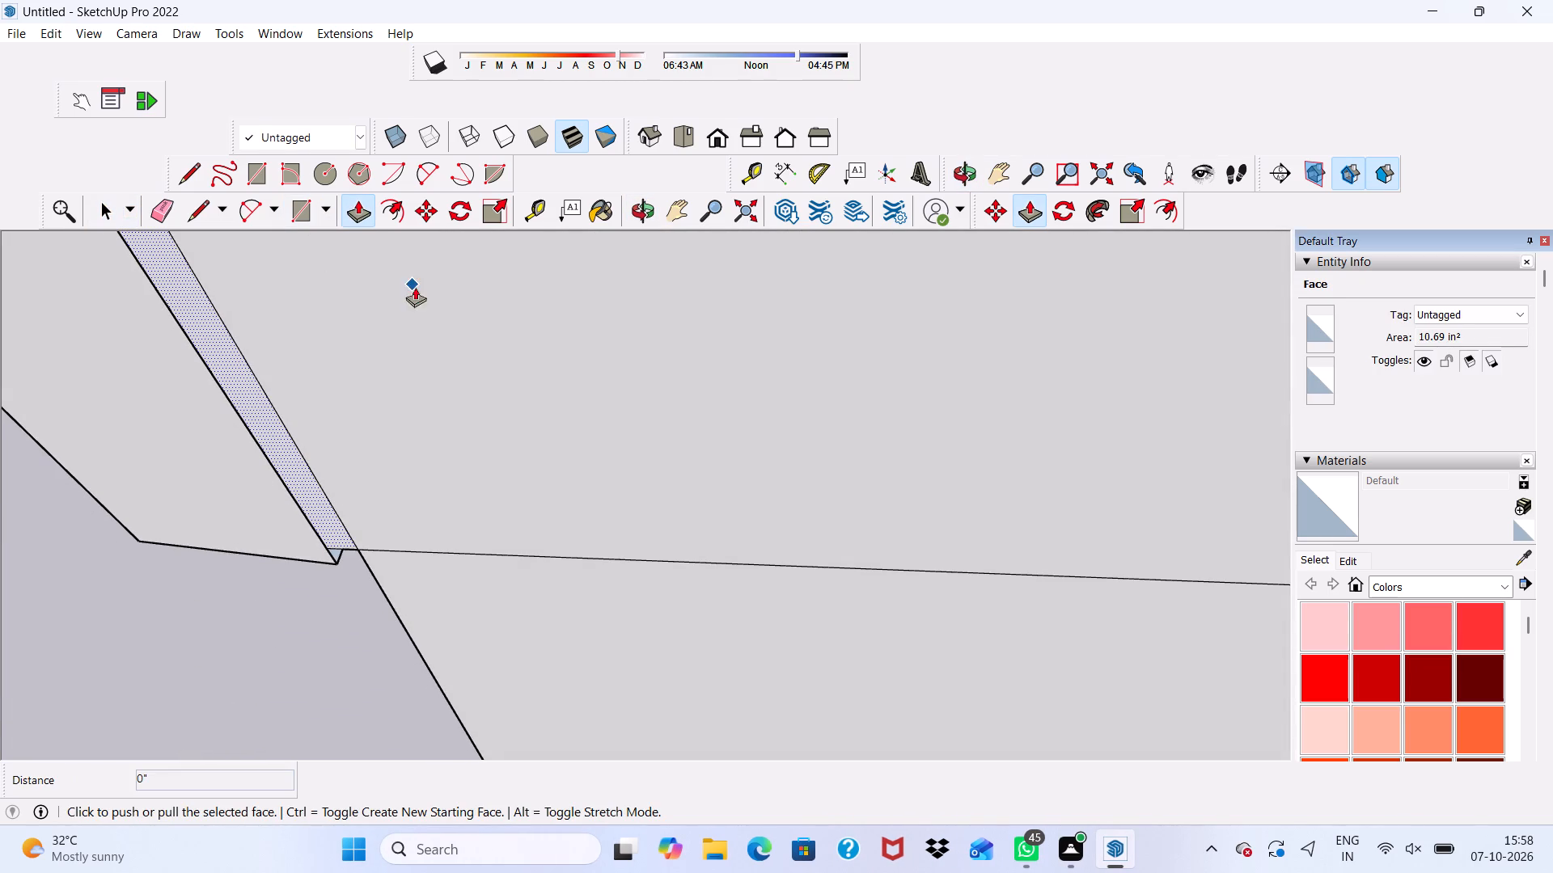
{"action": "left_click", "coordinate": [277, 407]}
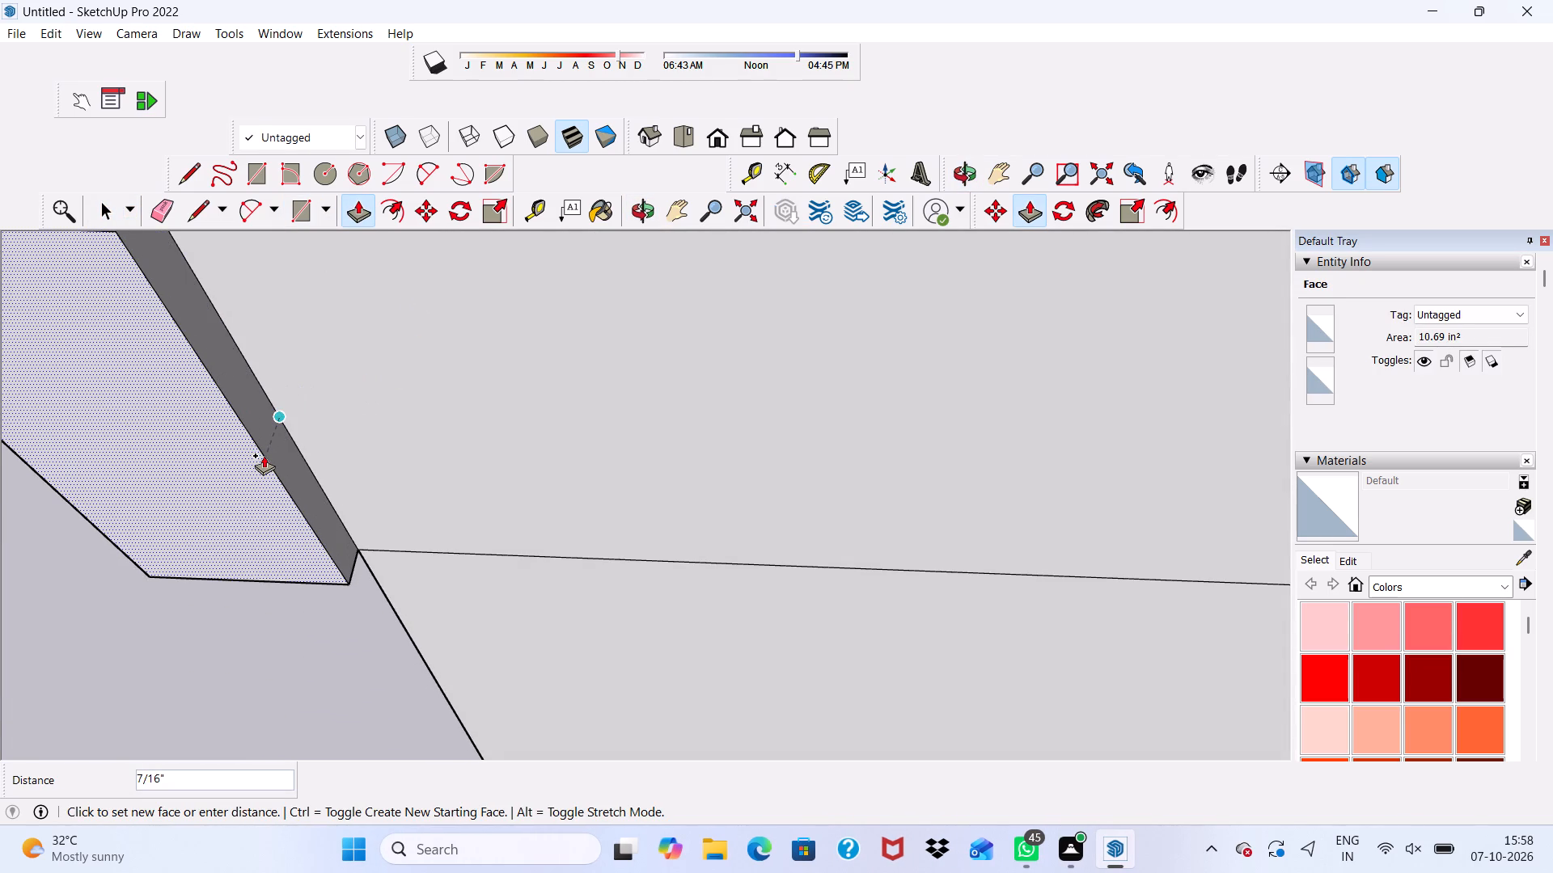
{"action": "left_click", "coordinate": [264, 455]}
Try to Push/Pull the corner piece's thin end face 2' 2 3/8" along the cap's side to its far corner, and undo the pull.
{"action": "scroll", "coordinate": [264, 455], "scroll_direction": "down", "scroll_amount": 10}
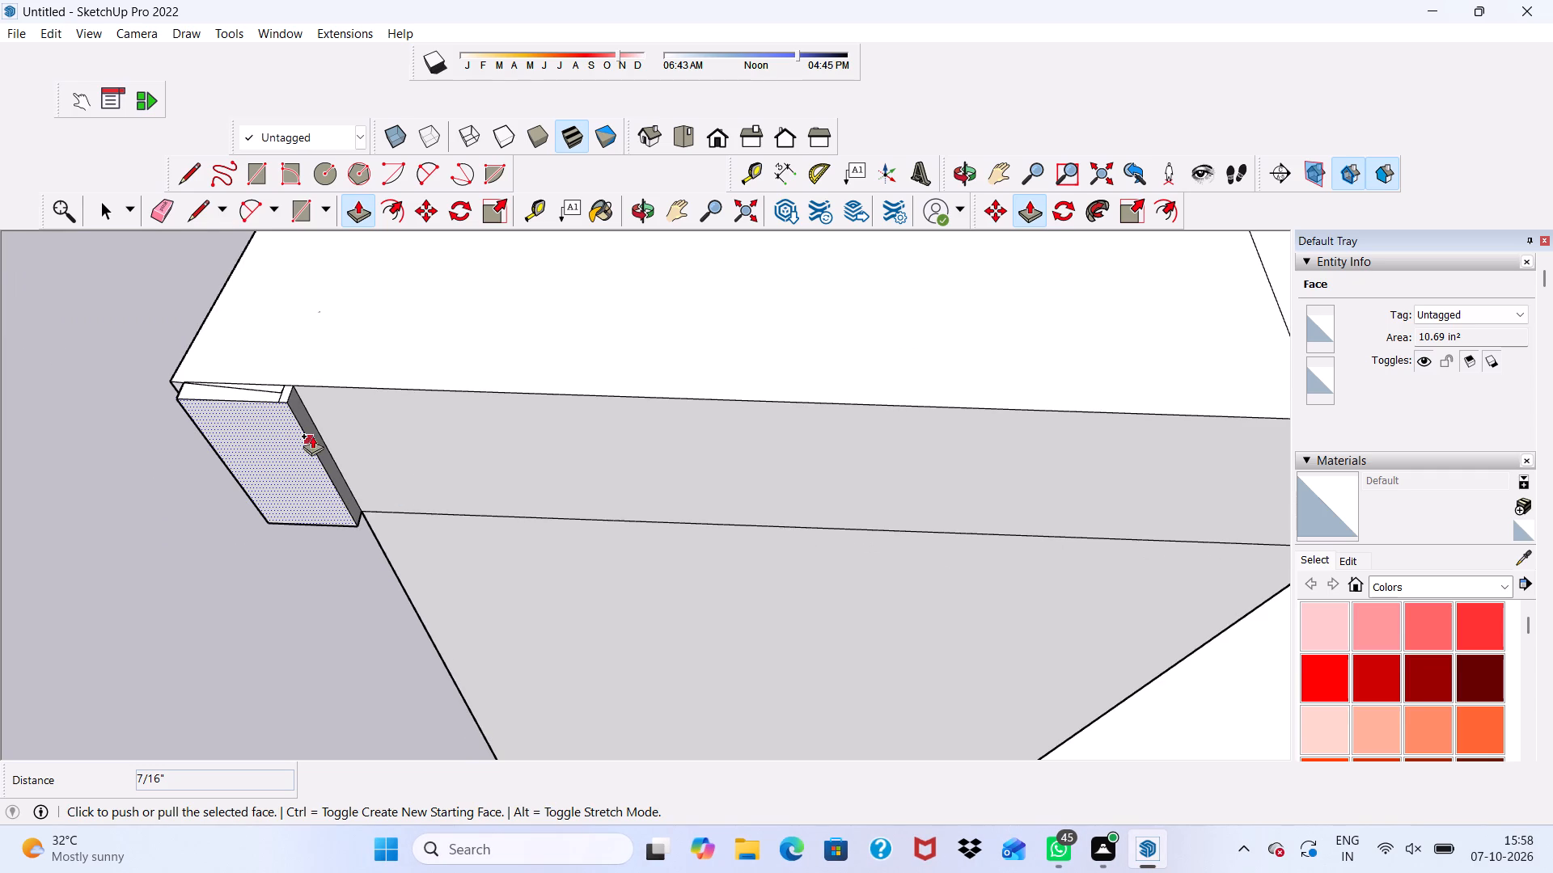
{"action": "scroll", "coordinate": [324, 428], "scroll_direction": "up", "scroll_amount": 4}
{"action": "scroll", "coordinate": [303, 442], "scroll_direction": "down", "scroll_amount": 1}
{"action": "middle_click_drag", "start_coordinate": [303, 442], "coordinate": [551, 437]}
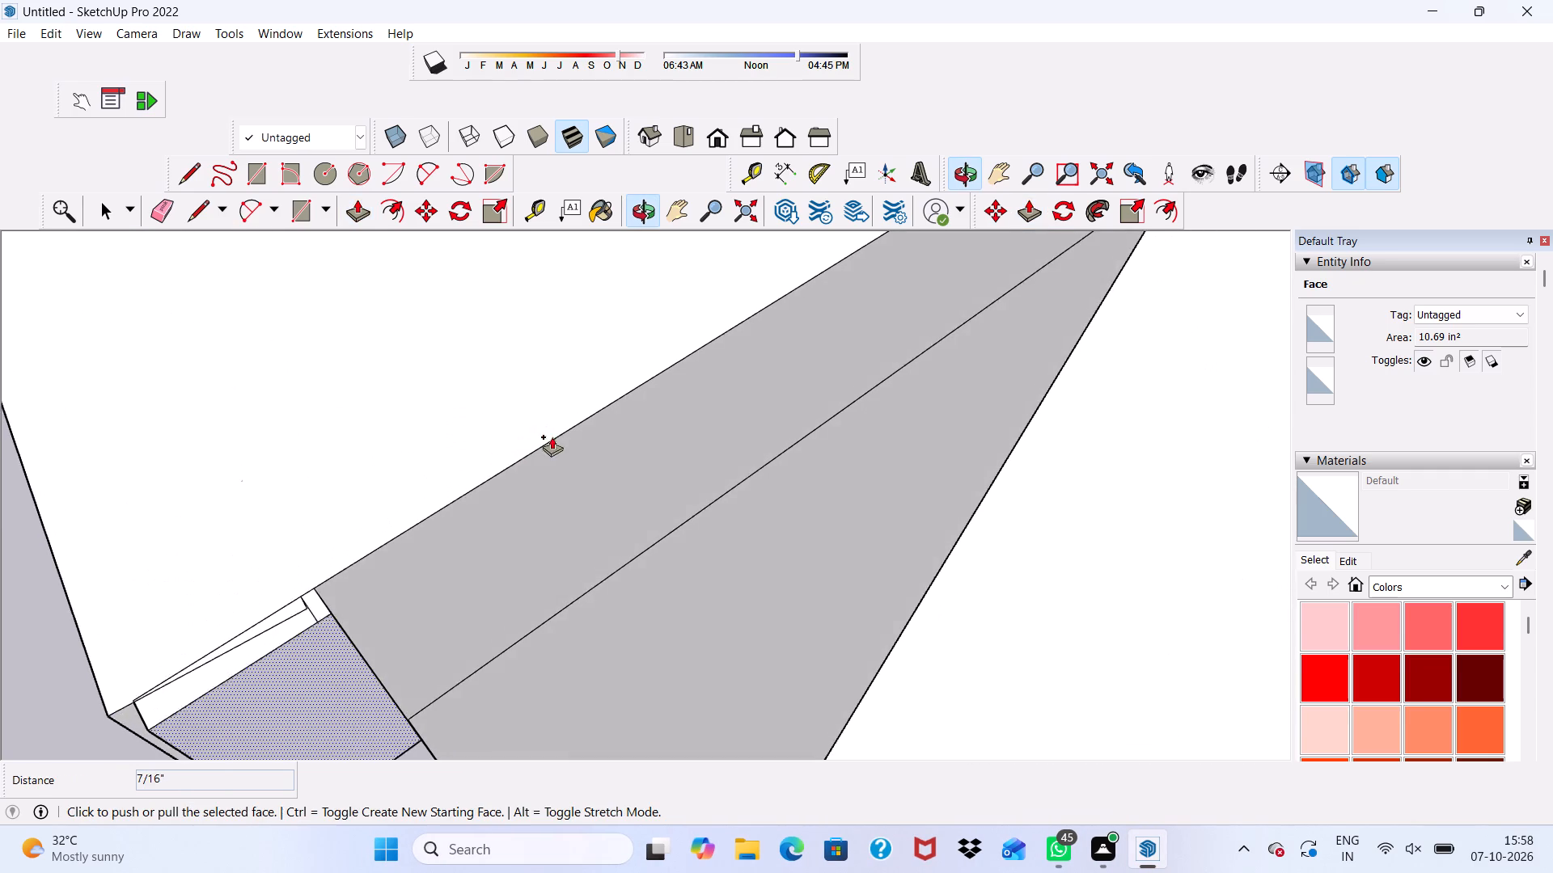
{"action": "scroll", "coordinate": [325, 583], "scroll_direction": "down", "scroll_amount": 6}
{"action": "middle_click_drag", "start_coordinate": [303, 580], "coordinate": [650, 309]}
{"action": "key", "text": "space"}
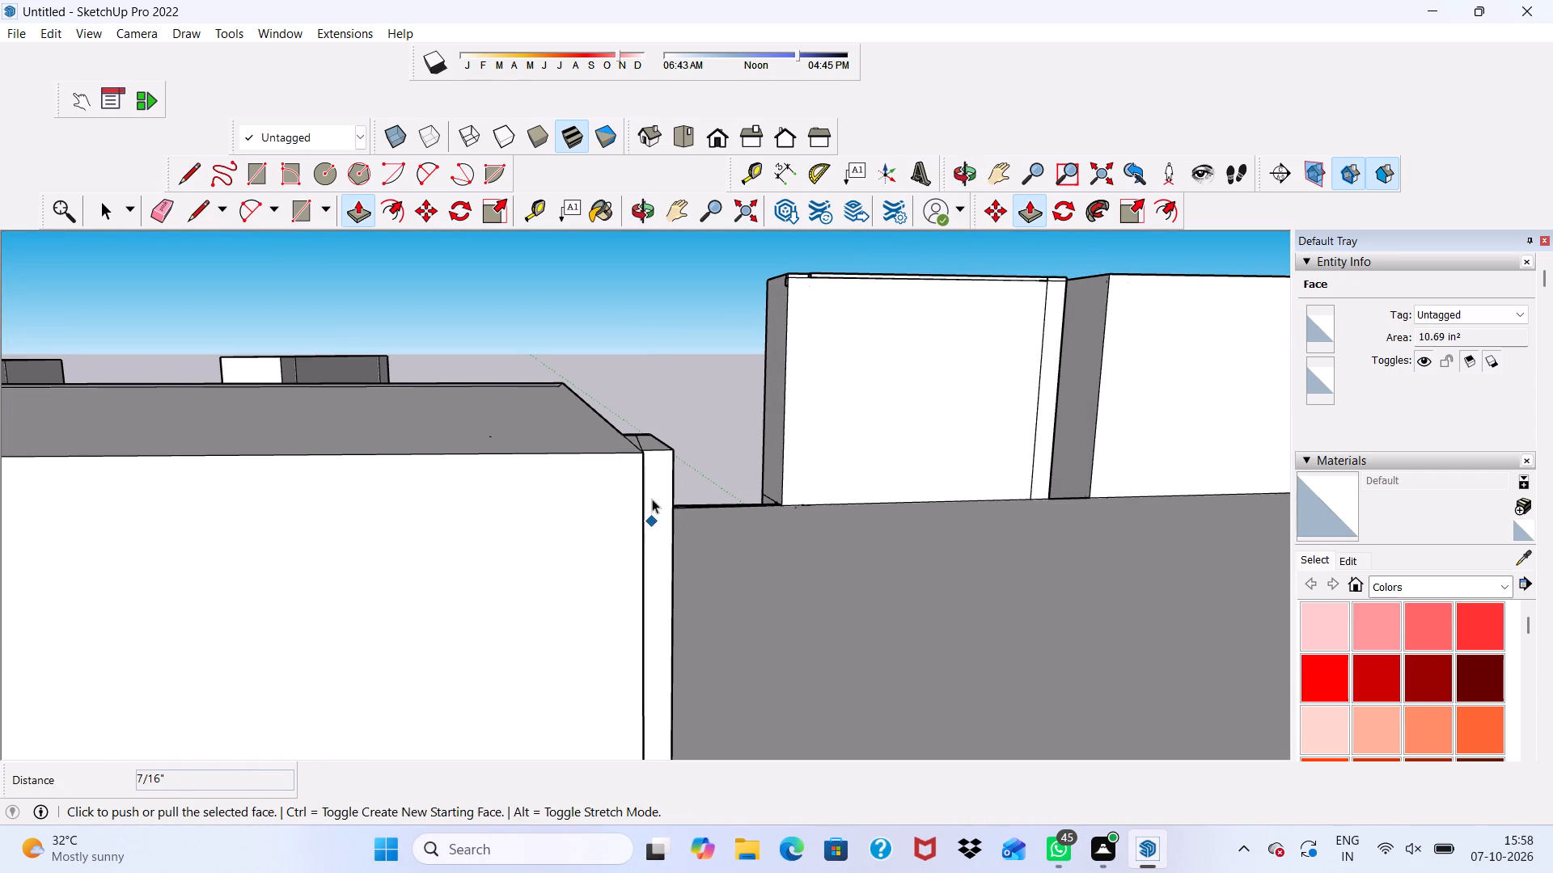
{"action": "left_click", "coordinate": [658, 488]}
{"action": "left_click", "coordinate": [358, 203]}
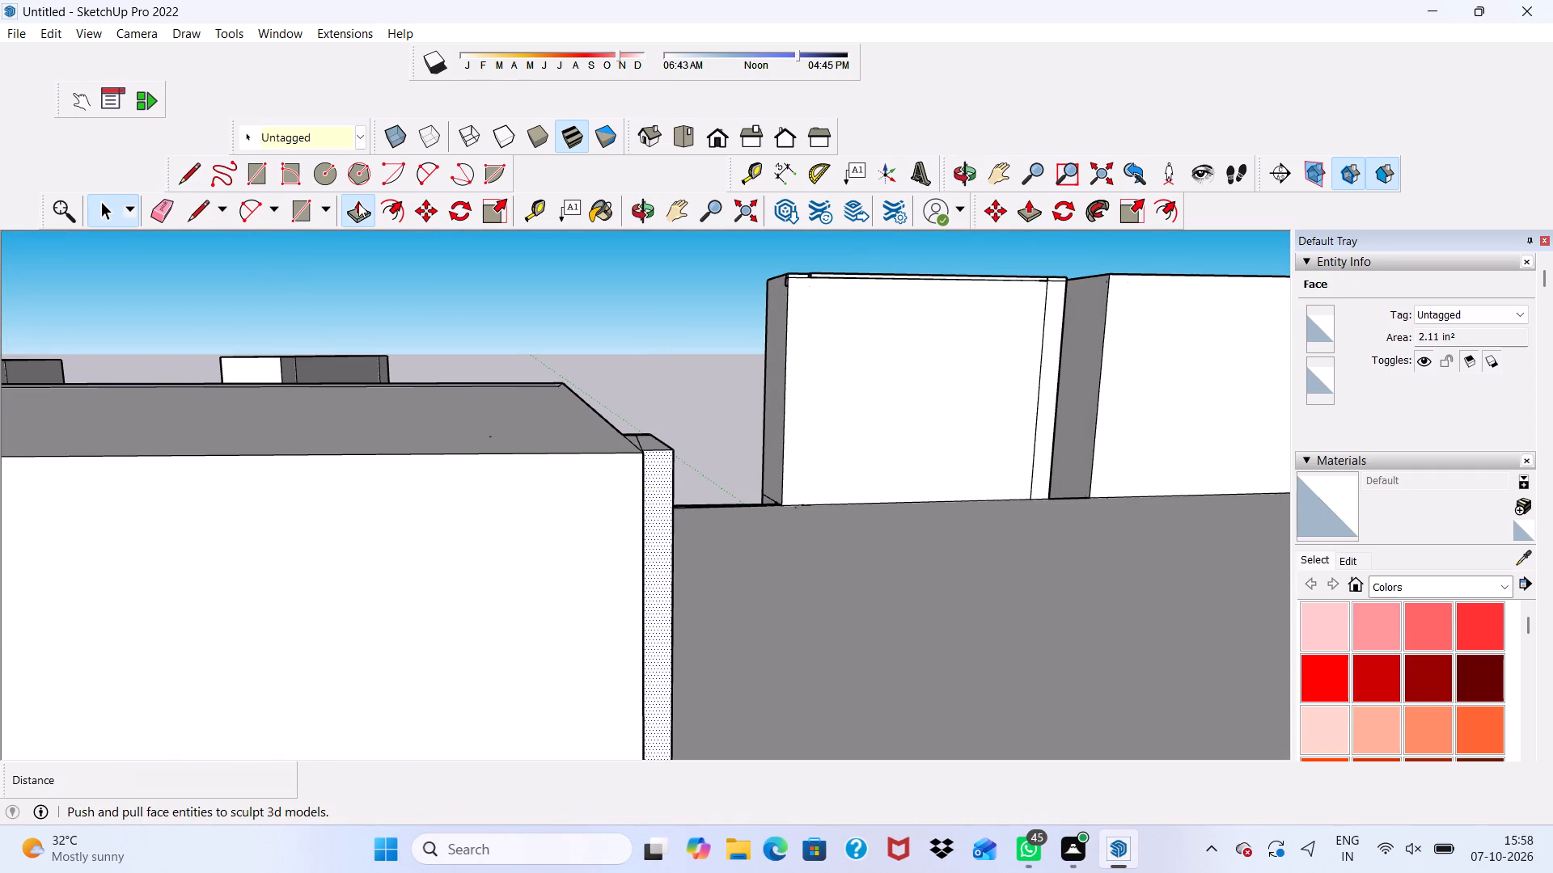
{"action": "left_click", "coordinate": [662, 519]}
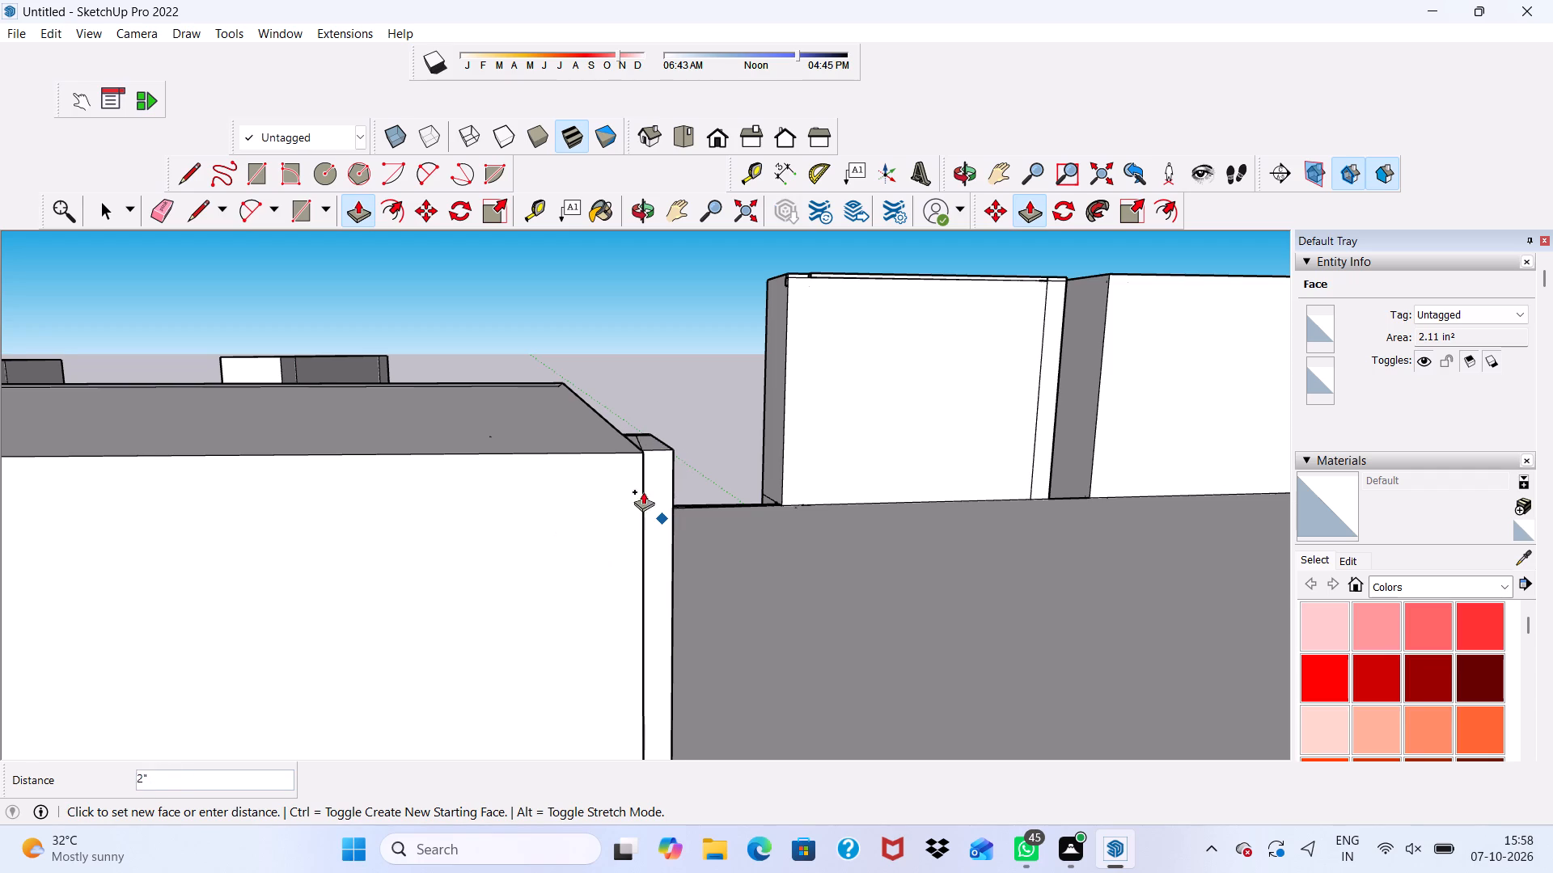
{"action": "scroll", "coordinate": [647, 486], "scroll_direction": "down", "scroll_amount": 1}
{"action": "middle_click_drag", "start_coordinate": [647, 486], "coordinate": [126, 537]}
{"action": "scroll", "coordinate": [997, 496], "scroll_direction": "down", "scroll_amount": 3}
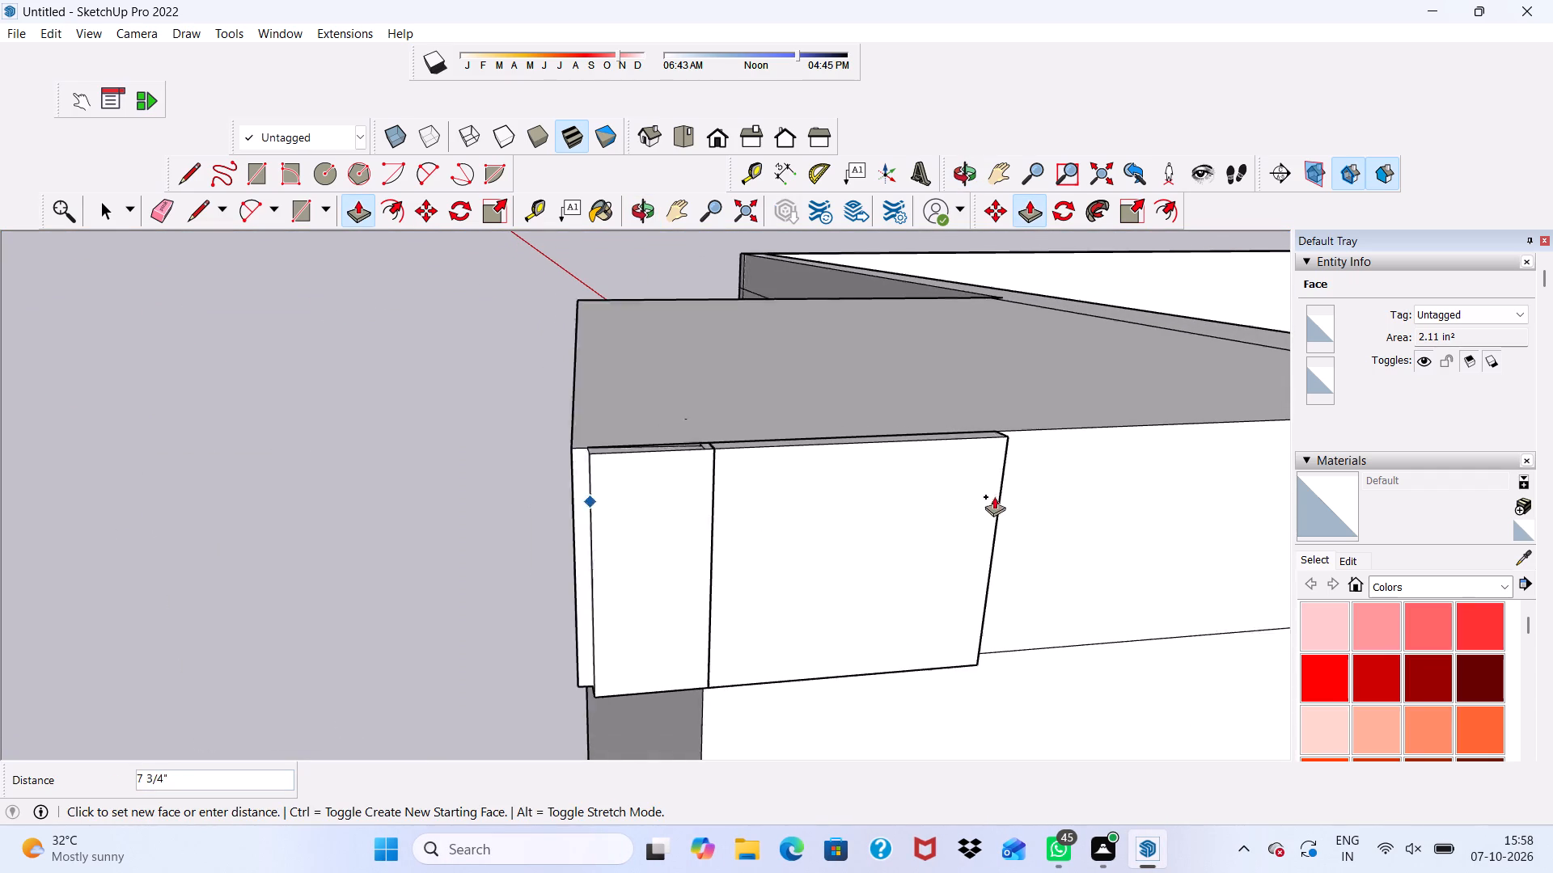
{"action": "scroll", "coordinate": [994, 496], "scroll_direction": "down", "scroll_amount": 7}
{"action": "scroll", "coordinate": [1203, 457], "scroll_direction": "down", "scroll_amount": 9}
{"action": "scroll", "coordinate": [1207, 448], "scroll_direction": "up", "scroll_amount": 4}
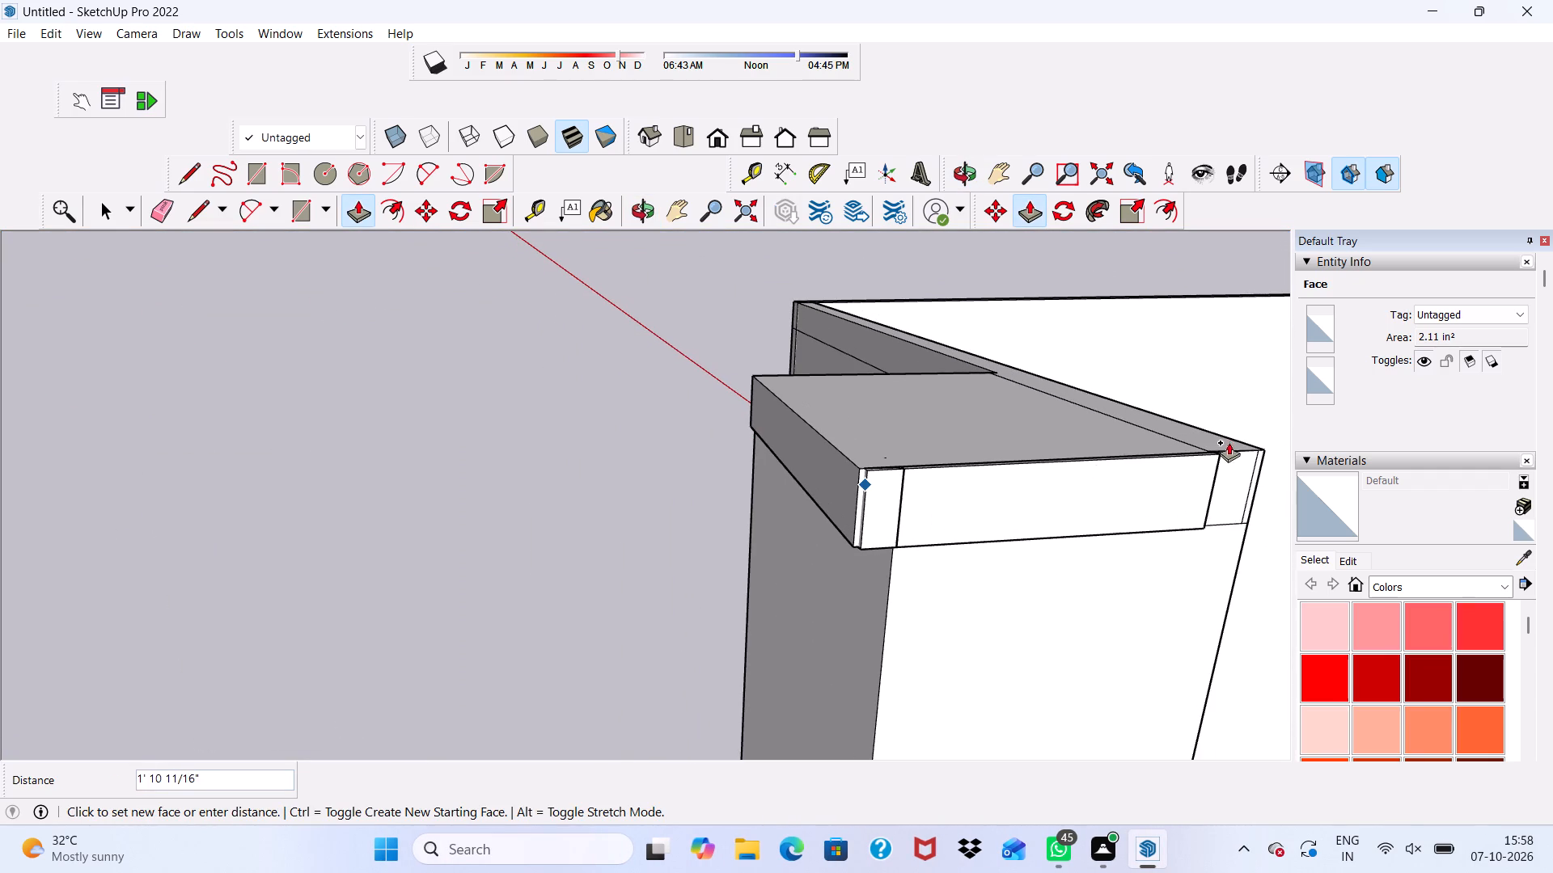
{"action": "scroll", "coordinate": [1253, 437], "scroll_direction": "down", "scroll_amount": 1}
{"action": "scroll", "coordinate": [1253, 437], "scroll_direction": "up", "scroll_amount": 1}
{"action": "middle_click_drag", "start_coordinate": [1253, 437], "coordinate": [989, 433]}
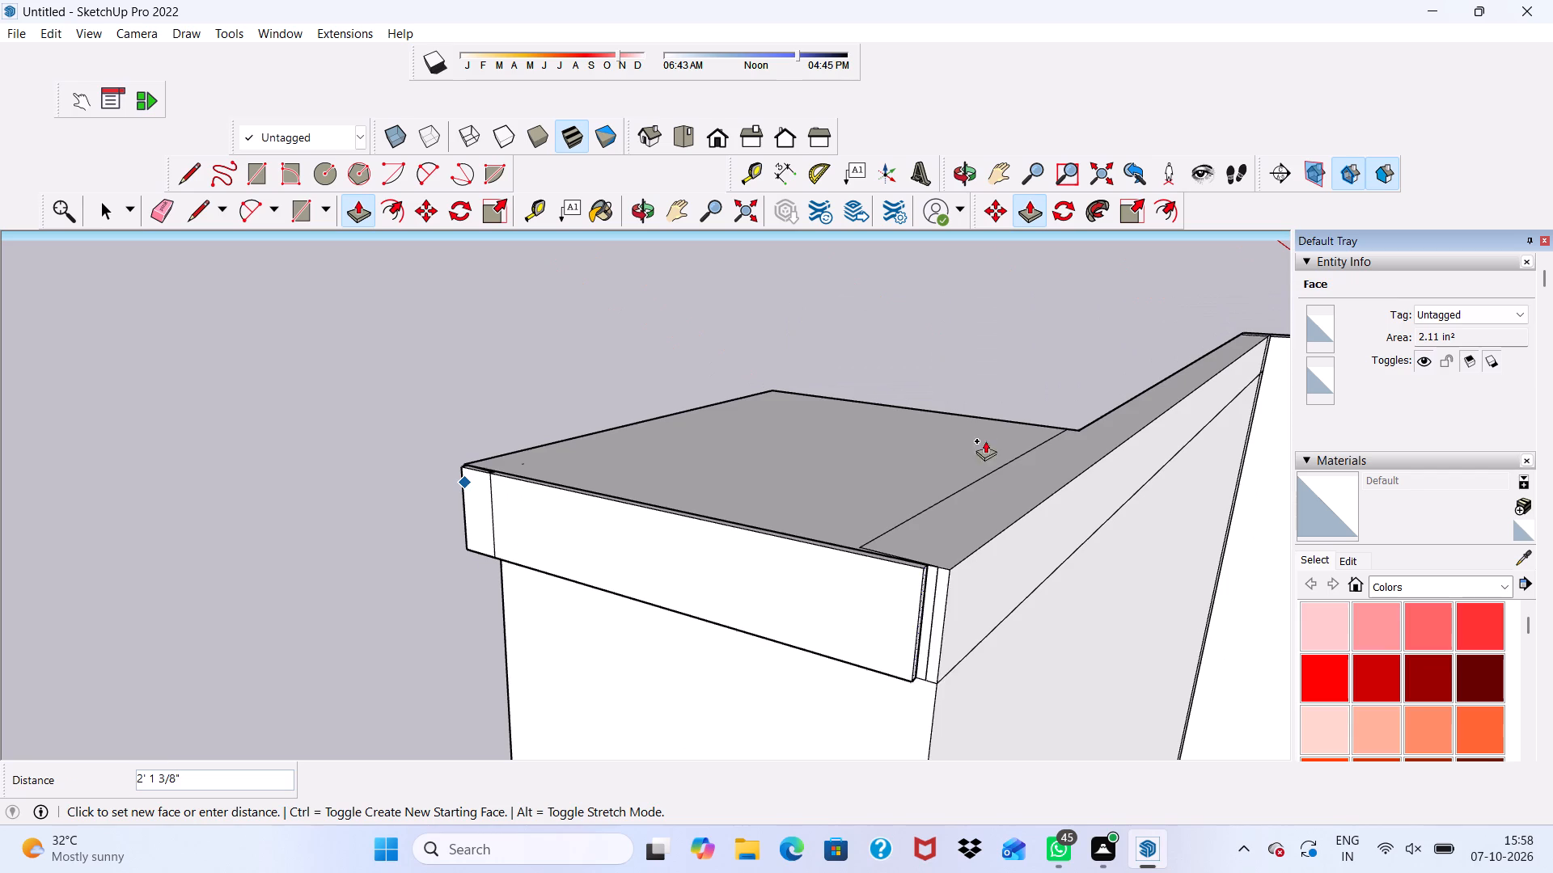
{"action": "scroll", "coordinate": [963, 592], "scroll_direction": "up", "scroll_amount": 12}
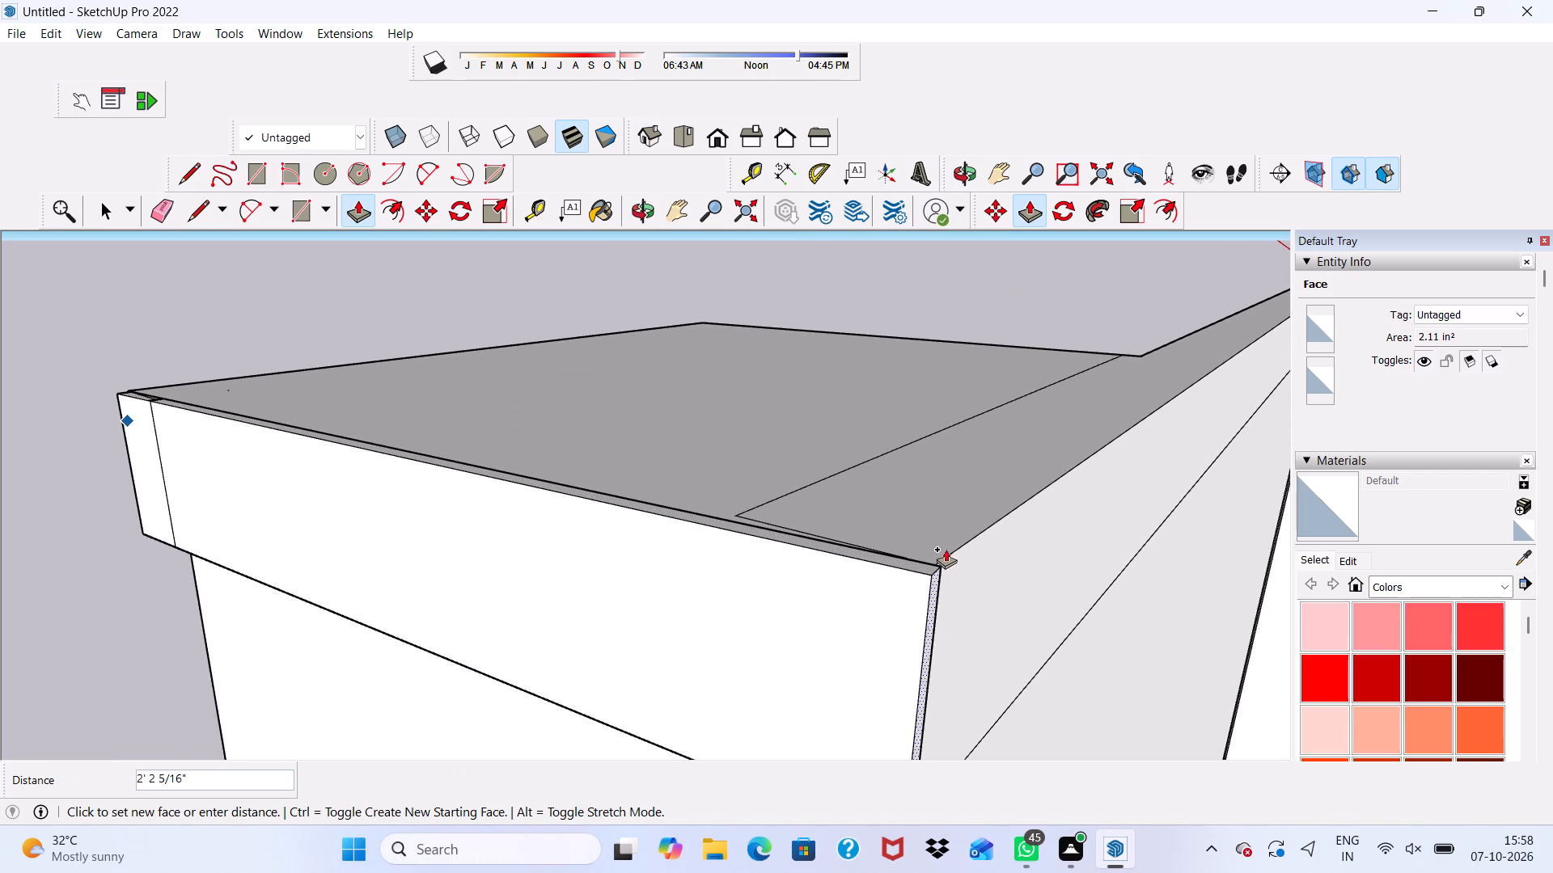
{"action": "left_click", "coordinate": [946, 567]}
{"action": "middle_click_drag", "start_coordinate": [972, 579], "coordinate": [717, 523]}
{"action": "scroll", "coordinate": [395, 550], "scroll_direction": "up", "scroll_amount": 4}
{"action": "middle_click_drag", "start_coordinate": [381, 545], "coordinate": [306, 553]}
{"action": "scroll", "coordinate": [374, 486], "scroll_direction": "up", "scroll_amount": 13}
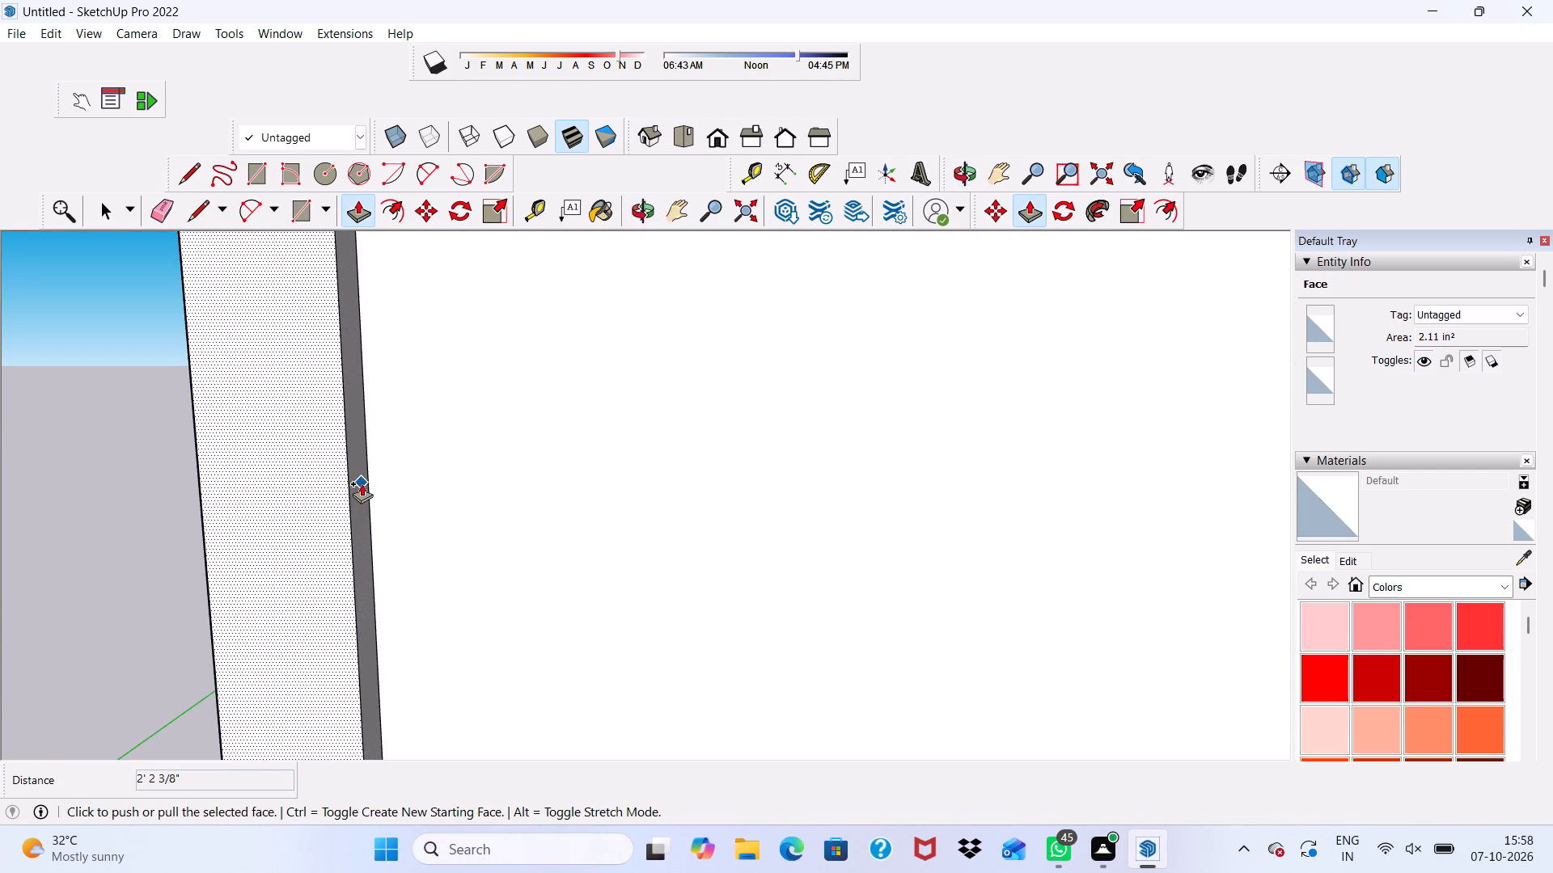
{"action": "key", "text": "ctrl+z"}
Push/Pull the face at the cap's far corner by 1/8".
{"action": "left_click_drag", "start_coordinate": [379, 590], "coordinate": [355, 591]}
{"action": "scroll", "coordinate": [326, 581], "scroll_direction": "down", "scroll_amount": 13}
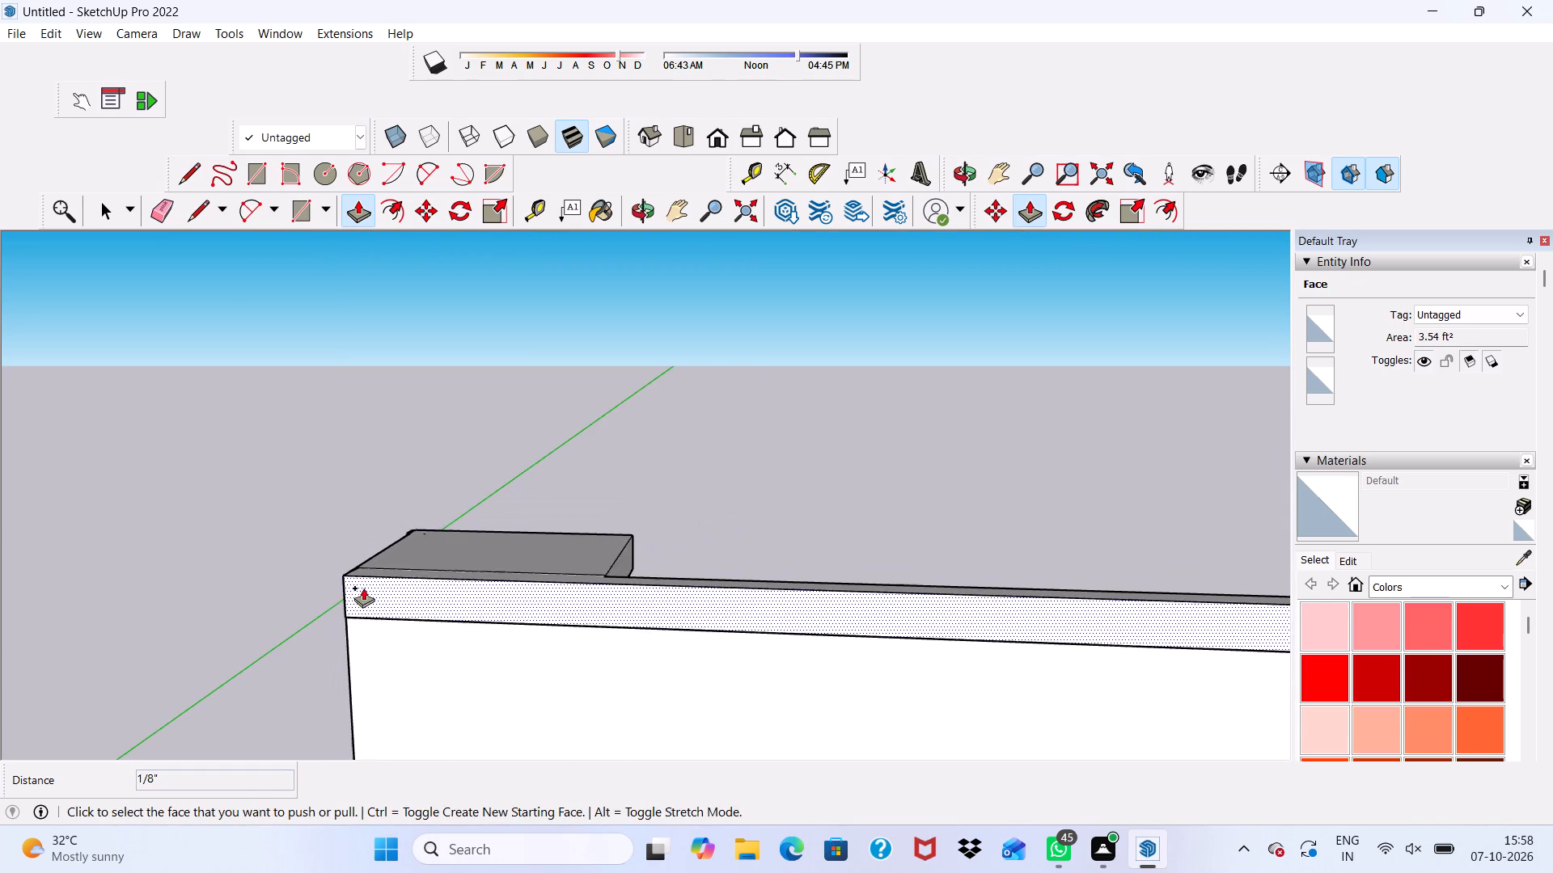
Examine the column cap and the raised corner panels around the building's roofline from several sides.
{"action": "middle_click_drag", "start_coordinate": [363, 588], "coordinate": [932, 477]}
{"action": "scroll", "coordinate": [650, 539], "scroll_direction": "down", "scroll_amount": 3}
{"action": "middle_click_drag", "start_coordinate": [569, 563], "coordinate": [1065, 510]}
{"action": "scroll", "coordinate": [1106, 527], "scroll_direction": "down", "scroll_amount": 6}
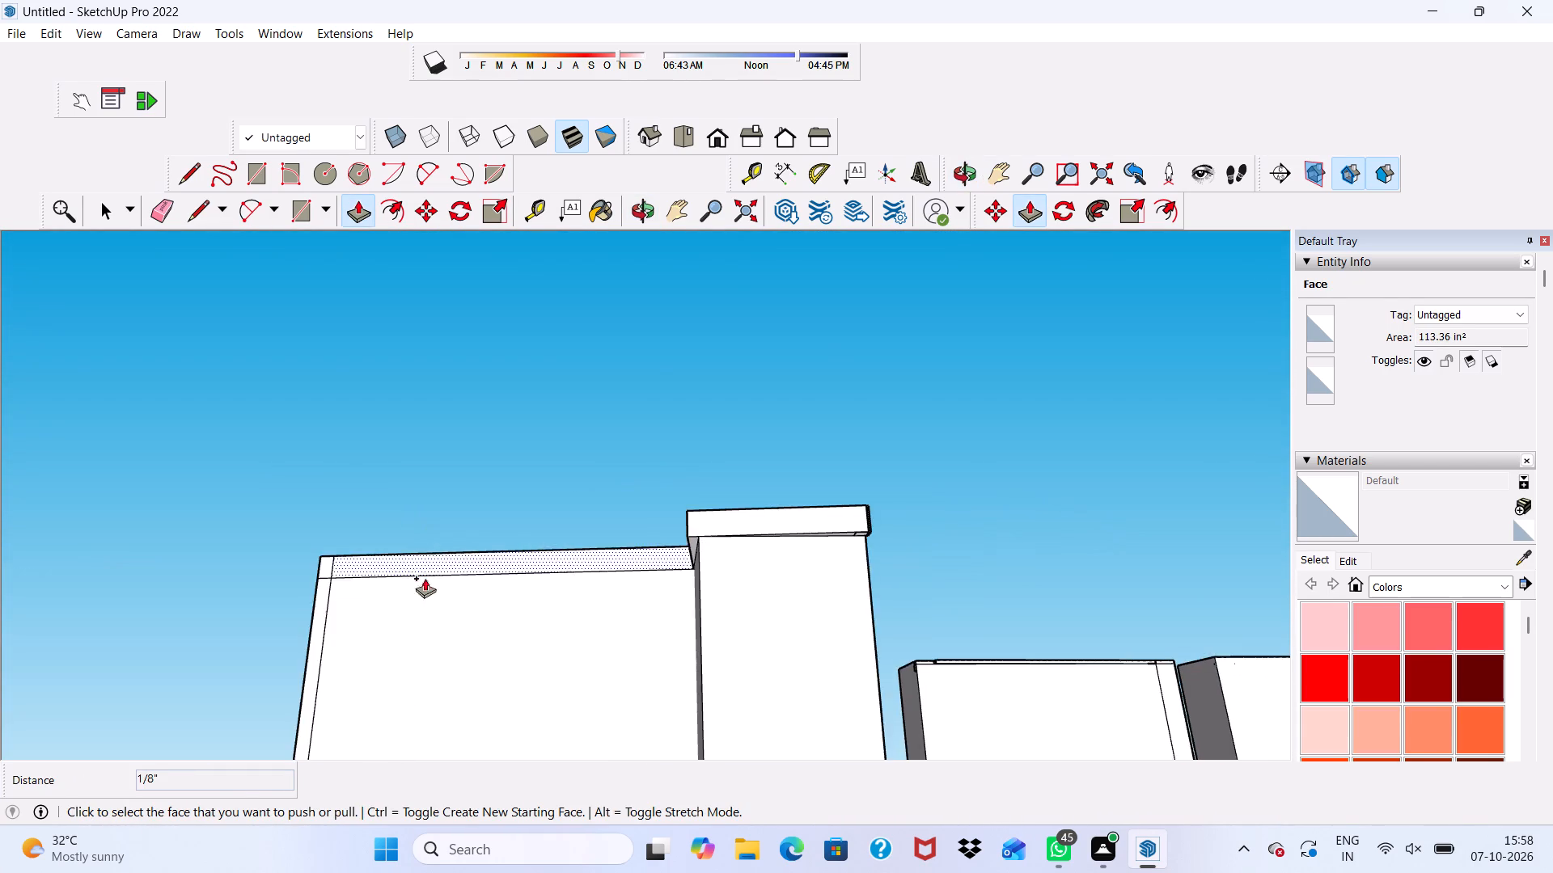
{"action": "scroll", "coordinate": [425, 578], "scroll_direction": "down", "scroll_amount": 11}
{"action": "scroll", "coordinate": [490, 550], "scroll_direction": "down", "scroll_amount": 1}
{"action": "middle_click_drag", "start_coordinate": [490, 550], "coordinate": [849, 578]}
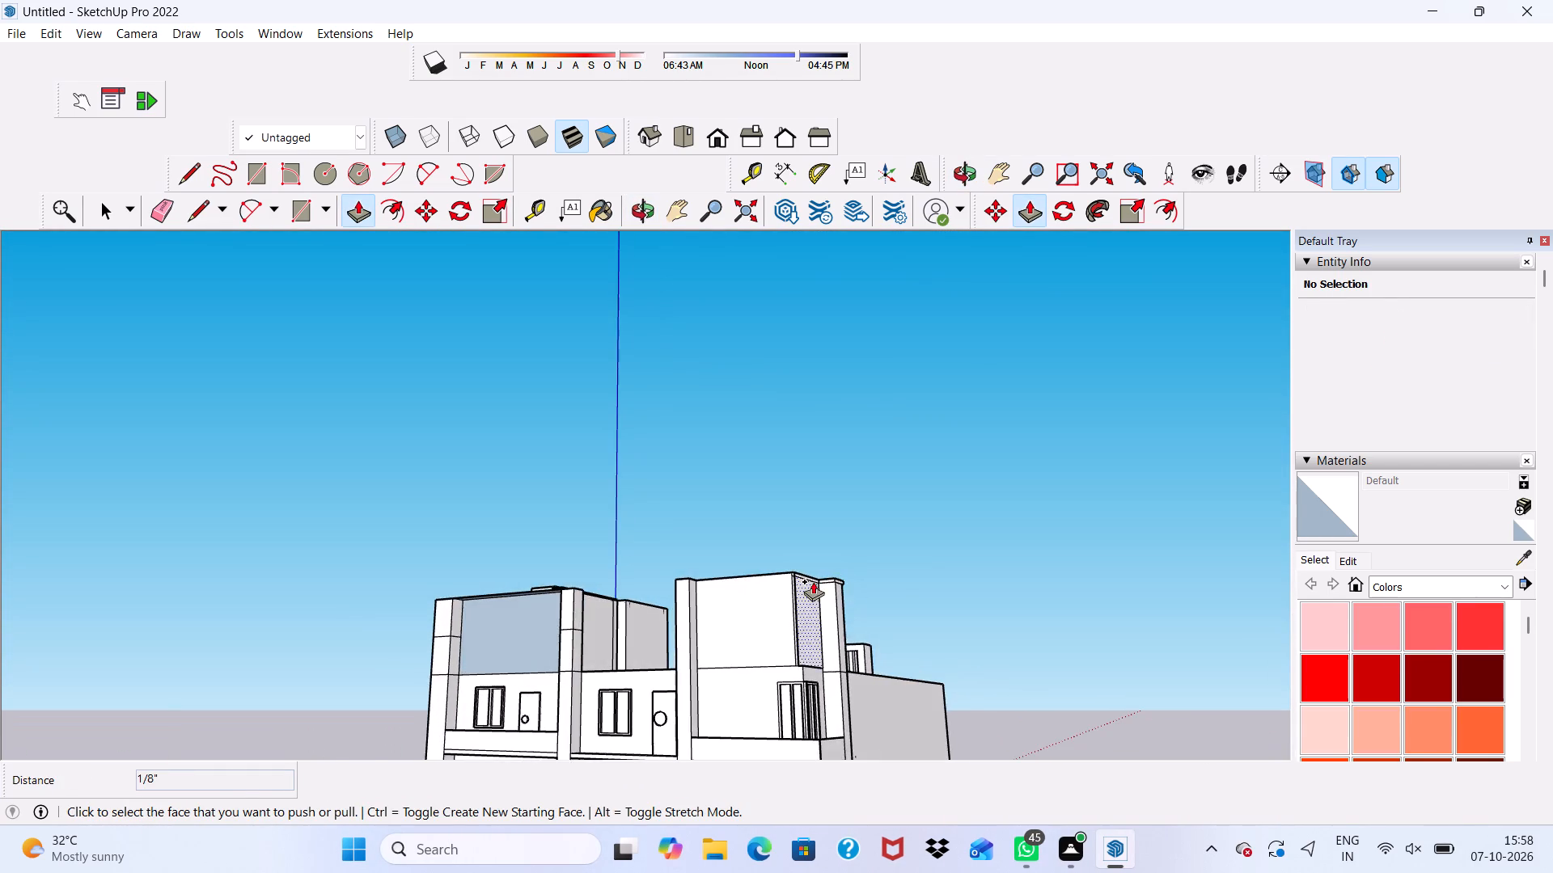
{"action": "scroll", "coordinate": [813, 579], "scroll_direction": "up", "scroll_amount": 5}
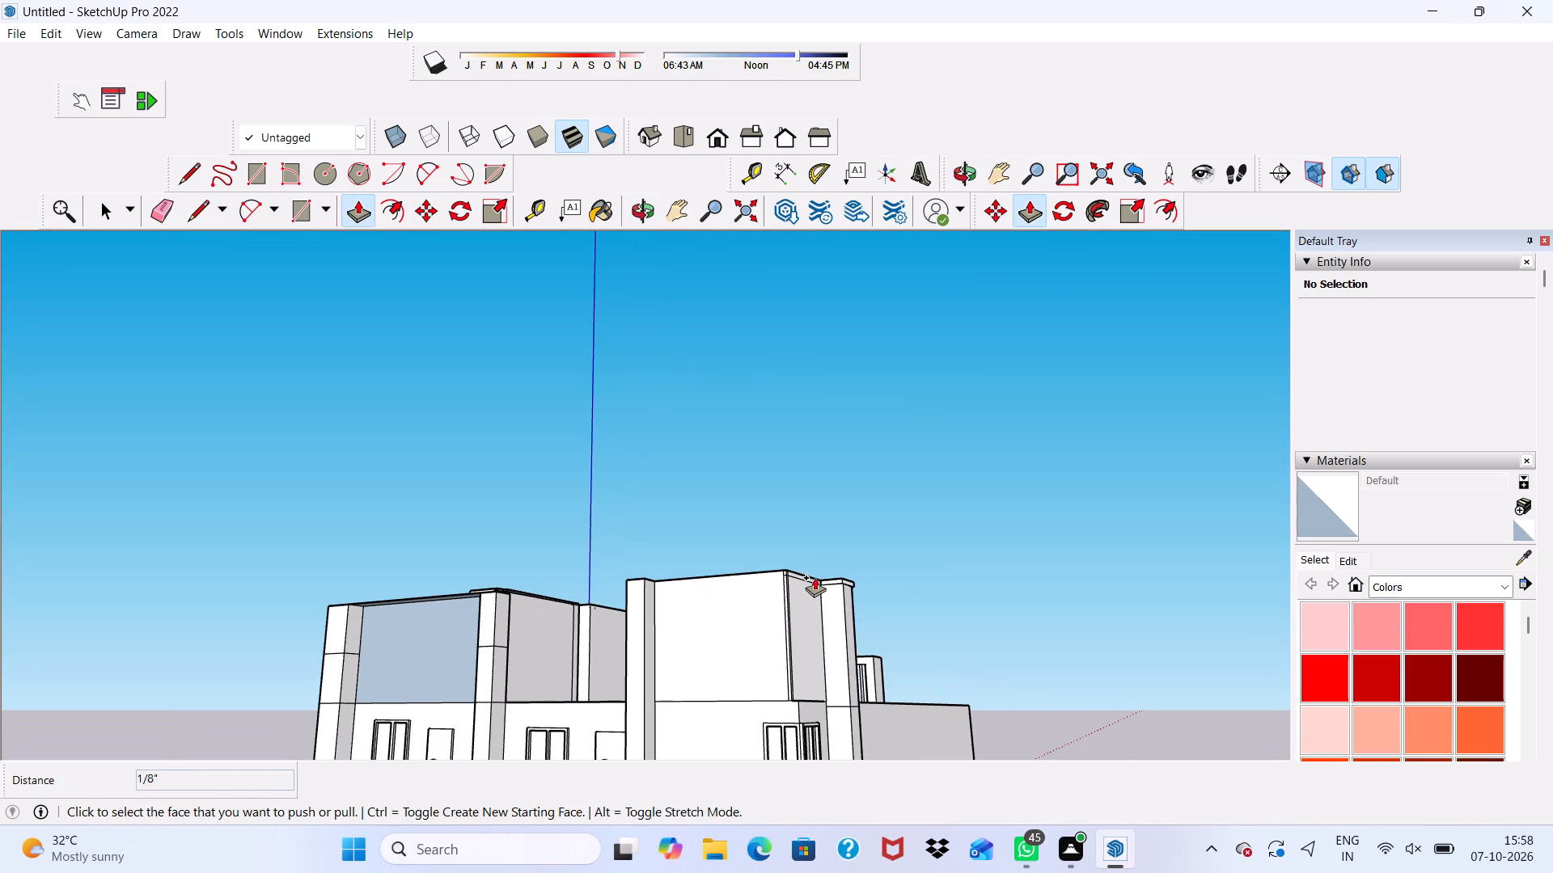
{"action": "scroll", "coordinate": [815, 577], "scroll_direction": "up", "scroll_amount": 1}
{"action": "scroll", "coordinate": [815, 577], "scroll_direction": "down", "scroll_amount": 8}
{"action": "scroll", "coordinate": [808, 601], "scroll_direction": "up", "scroll_amount": 2}
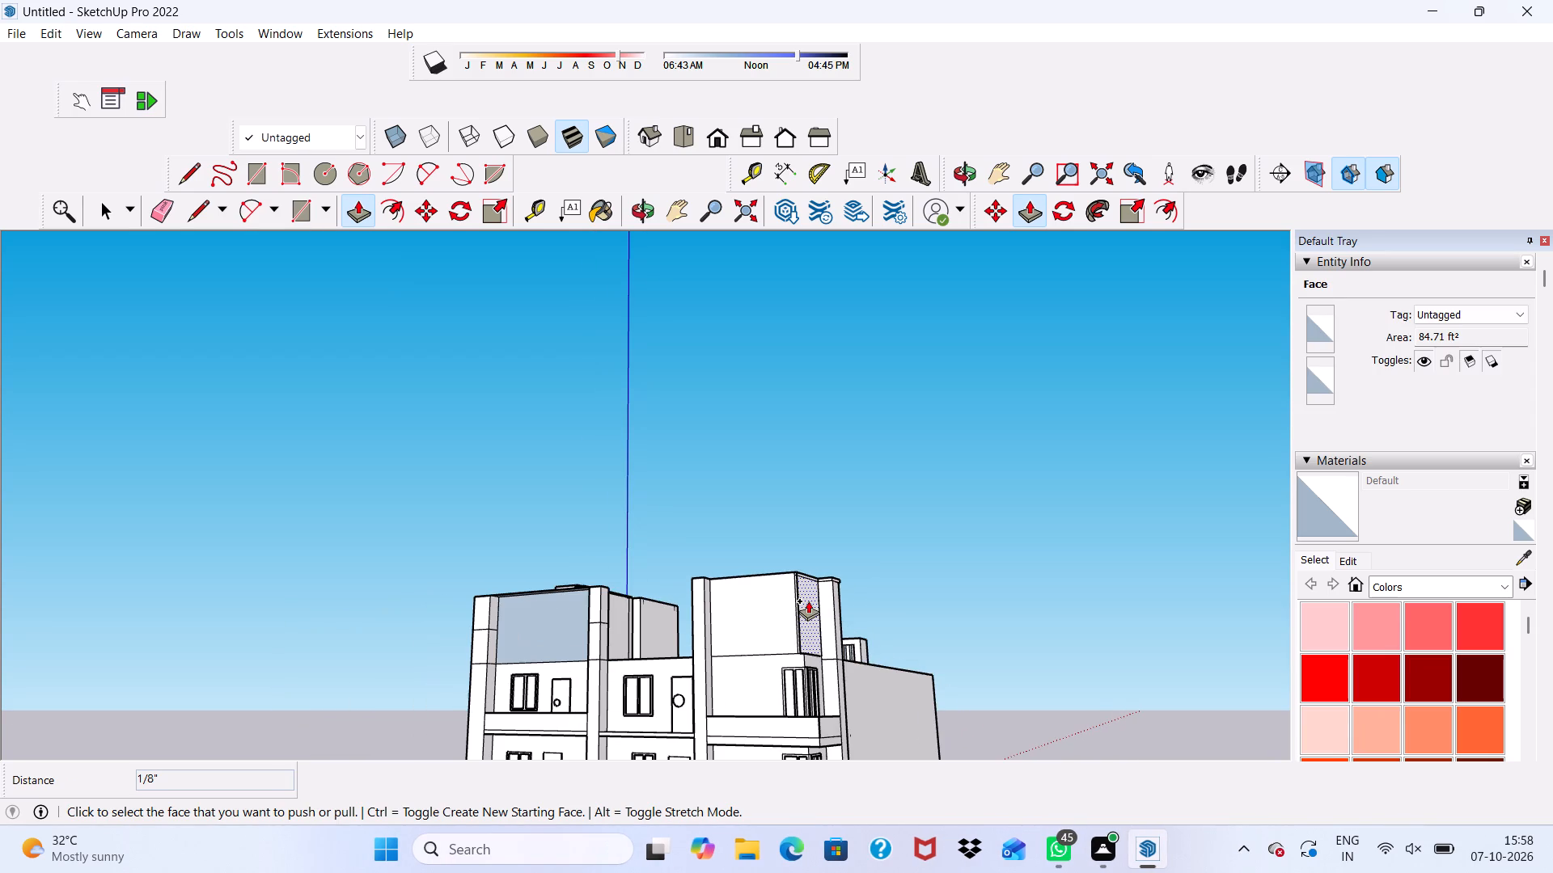
{"action": "scroll", "coordinate": [808, 601], "scroll_direction": "down", "scroll_amount": 5}
{"action": "middle_click_drag", "start_coordinate": [810, 601], "coordinate": [721, 693]}
{"action": "scroll", "coordinate": [717, 679], "scroll_direction": "up", "scroll_amount": 5}
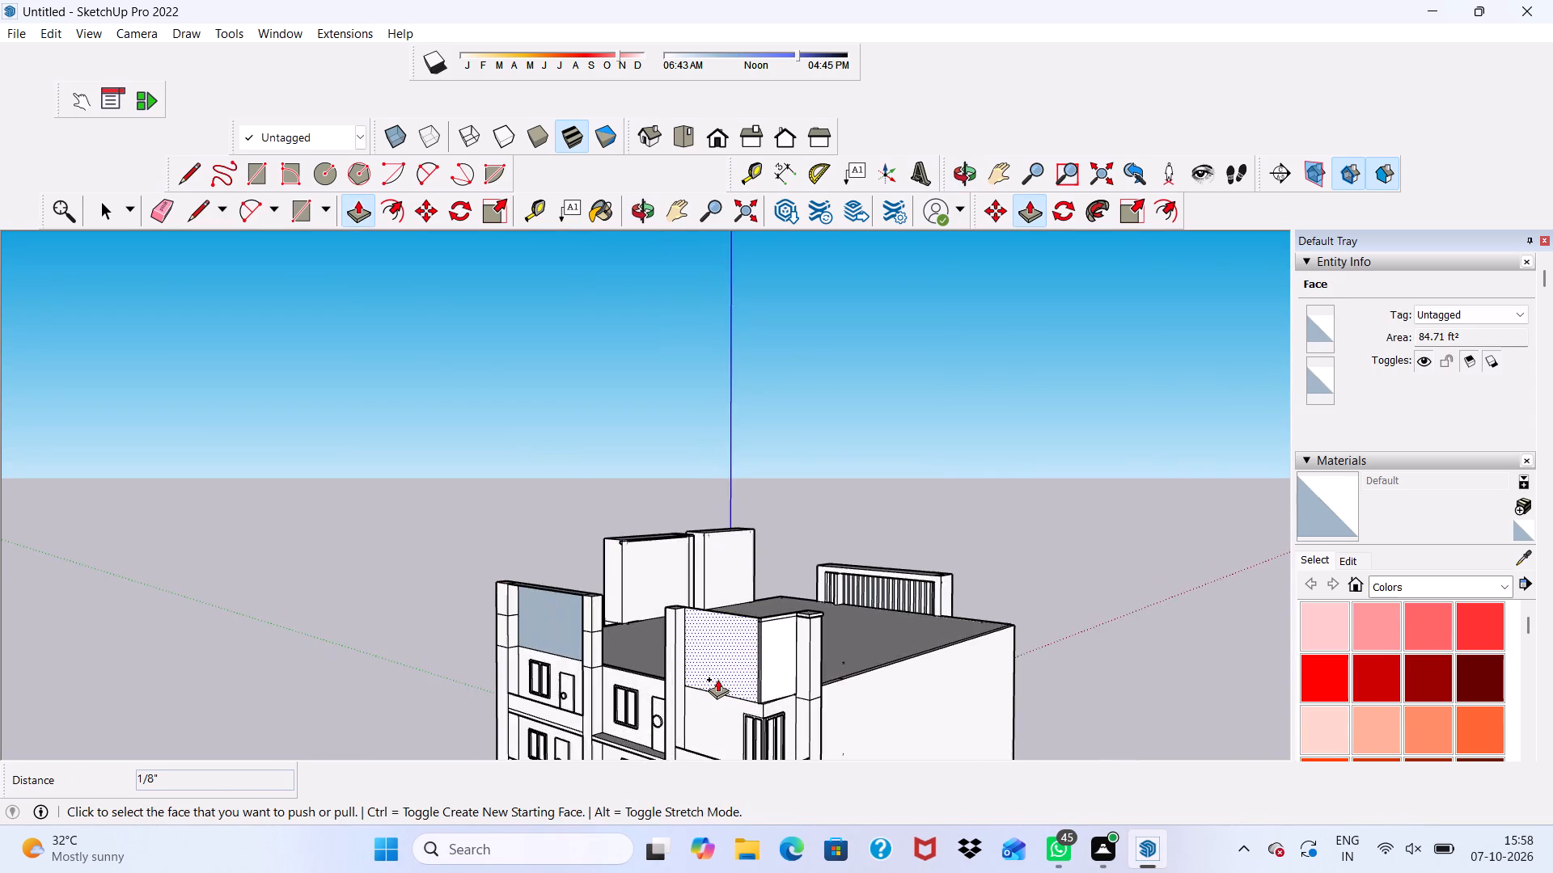
{"action": "scroll", "coordinate": [717, 668], "scroll_direction": "up", "scroll_amount": 4}
{"action": "scroll", "coordinate": [717, 666], "scroll_direction": "down", "scroll_amount": 12}
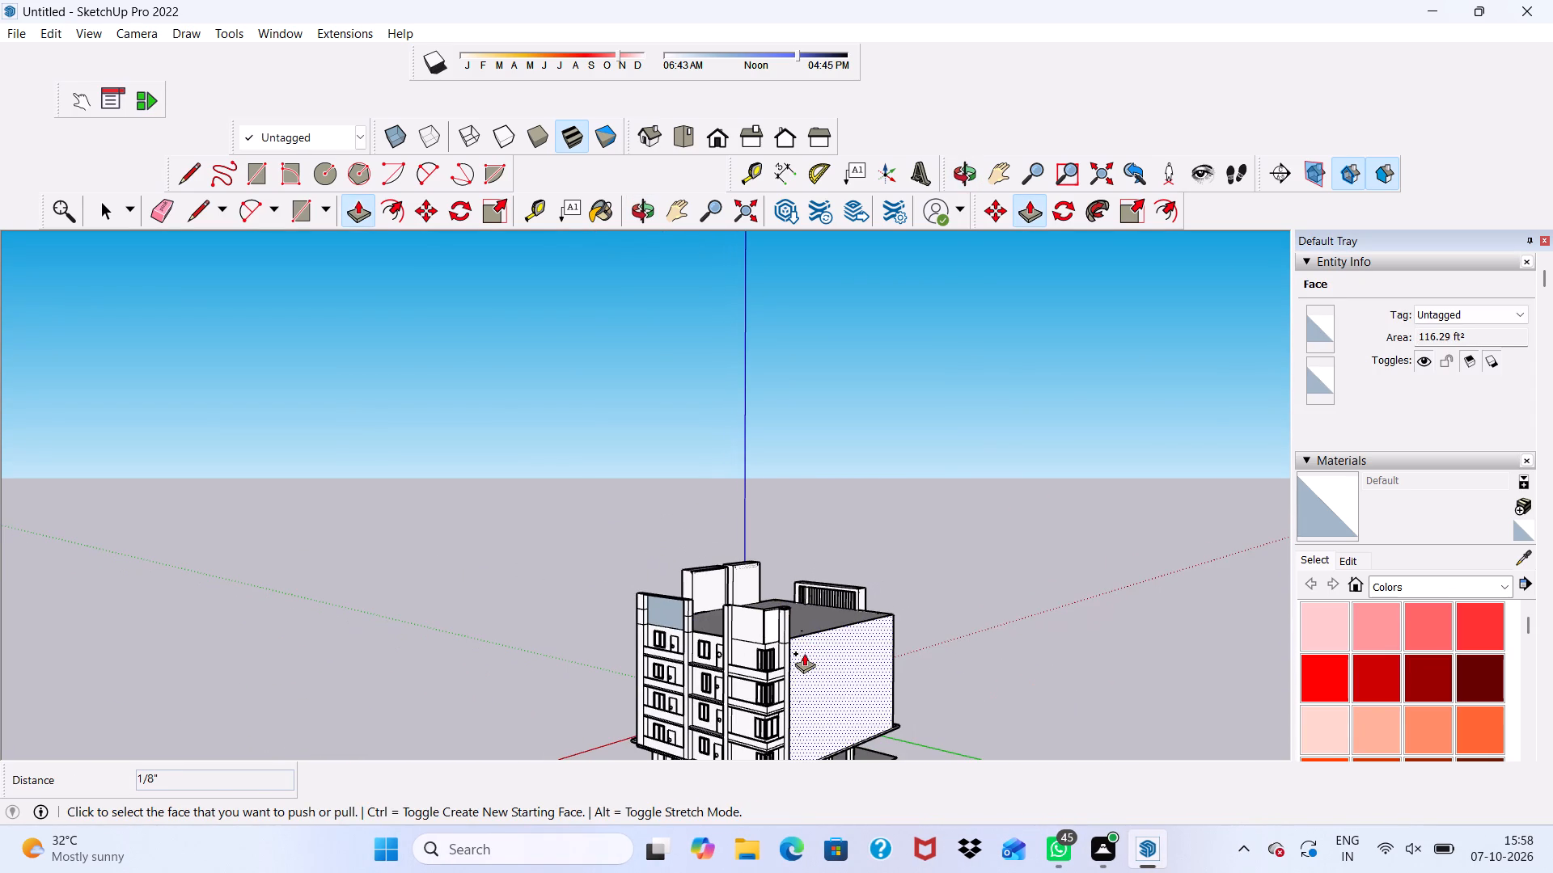
Undo the latest edge erasures and Push/Pull edits on the end column's cap, stepping back into the earlier cap extensions.
{"action": "key", "text": "ctrl+z"}
{"action": "key", "text": "ctrl+z"}
{"action": "key", "text": "ctrl+z"}
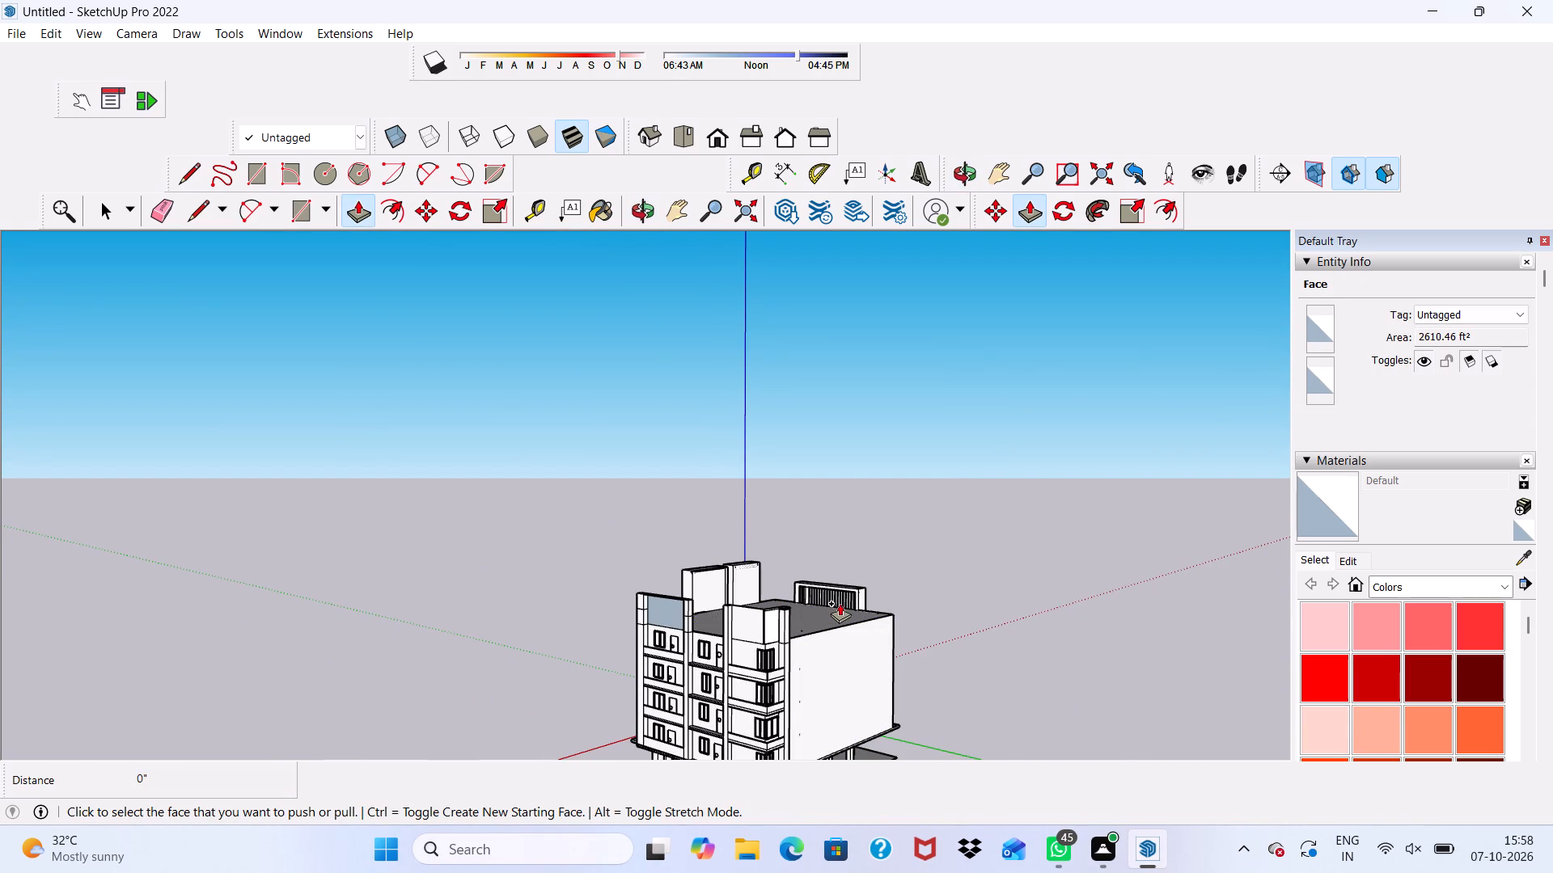
{"action": "scroll", "coordinate": [840, 603], "scroll_direction": "up", "scroll_amount": 3, "text": "ctrl"}
{"action": "key", "text": "ctrl+z"}
{"action": "key", "text": "ctrl+z"}
{"action": "key", "text": "ctrl+z"}
{"action": "key", "text": "ctrl+z"}
{"action": "scroll", "coordinate": [840, 603], "scroll_direction": "up", "scroll_amount": 1}
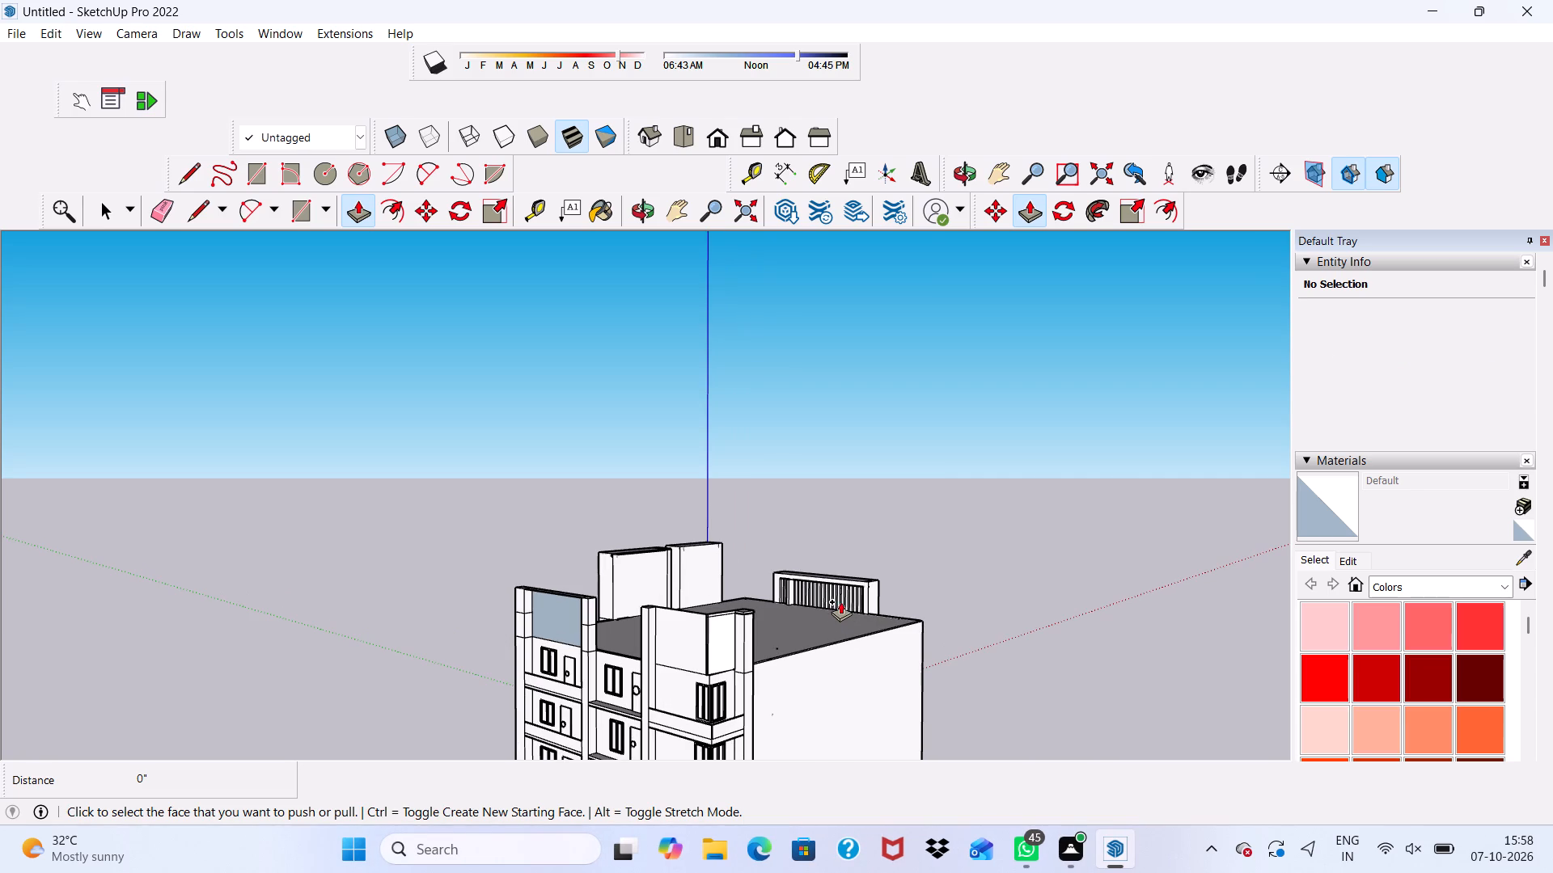
{"action": "key", "text": "ctrl+z"}
{"action": "key", "text": "space"}
{"action": "key", "text": "ctrl+z"}
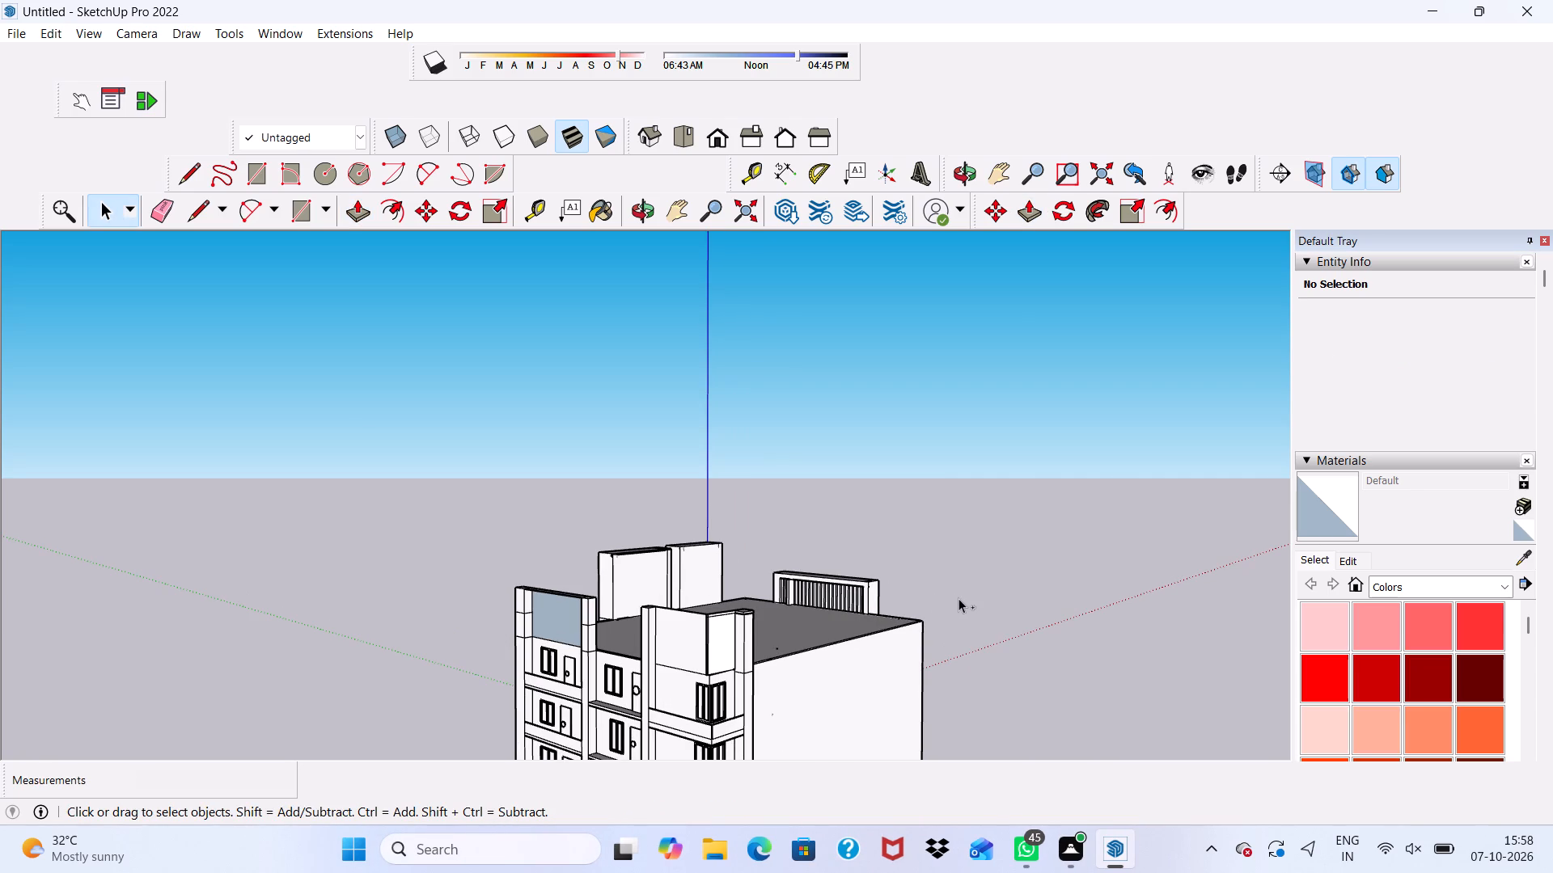
Undo the end-column cap edits, the raised corner panels and the extension of that corner's two columns above the roof.
{"action": "key", "text": "ctrl+z"}
{"action": "key", "text": "ctrl+z"}
{"action": "key", "text": "ctrl+z"}
{"action": "key", "text": "ctrl+z"}
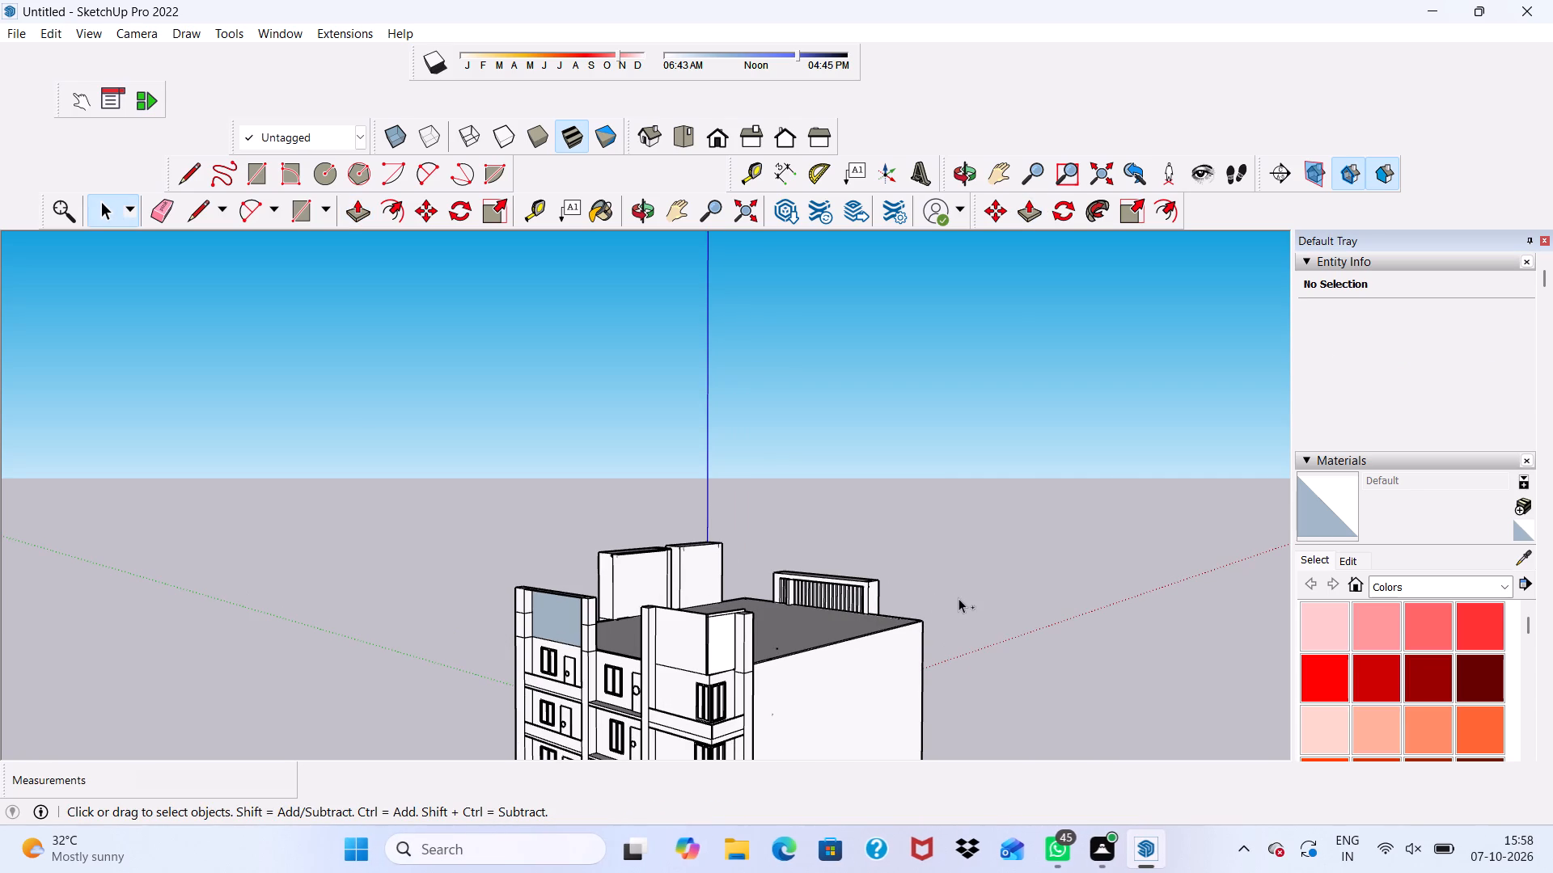
{"action": "key", "text": "ctrl+z"}
{"action": "key", "text": "ctrl+z"}
{"action": "key", "text": "ctrl+z"}
{"action": "key", "text": "ctrl+z"}
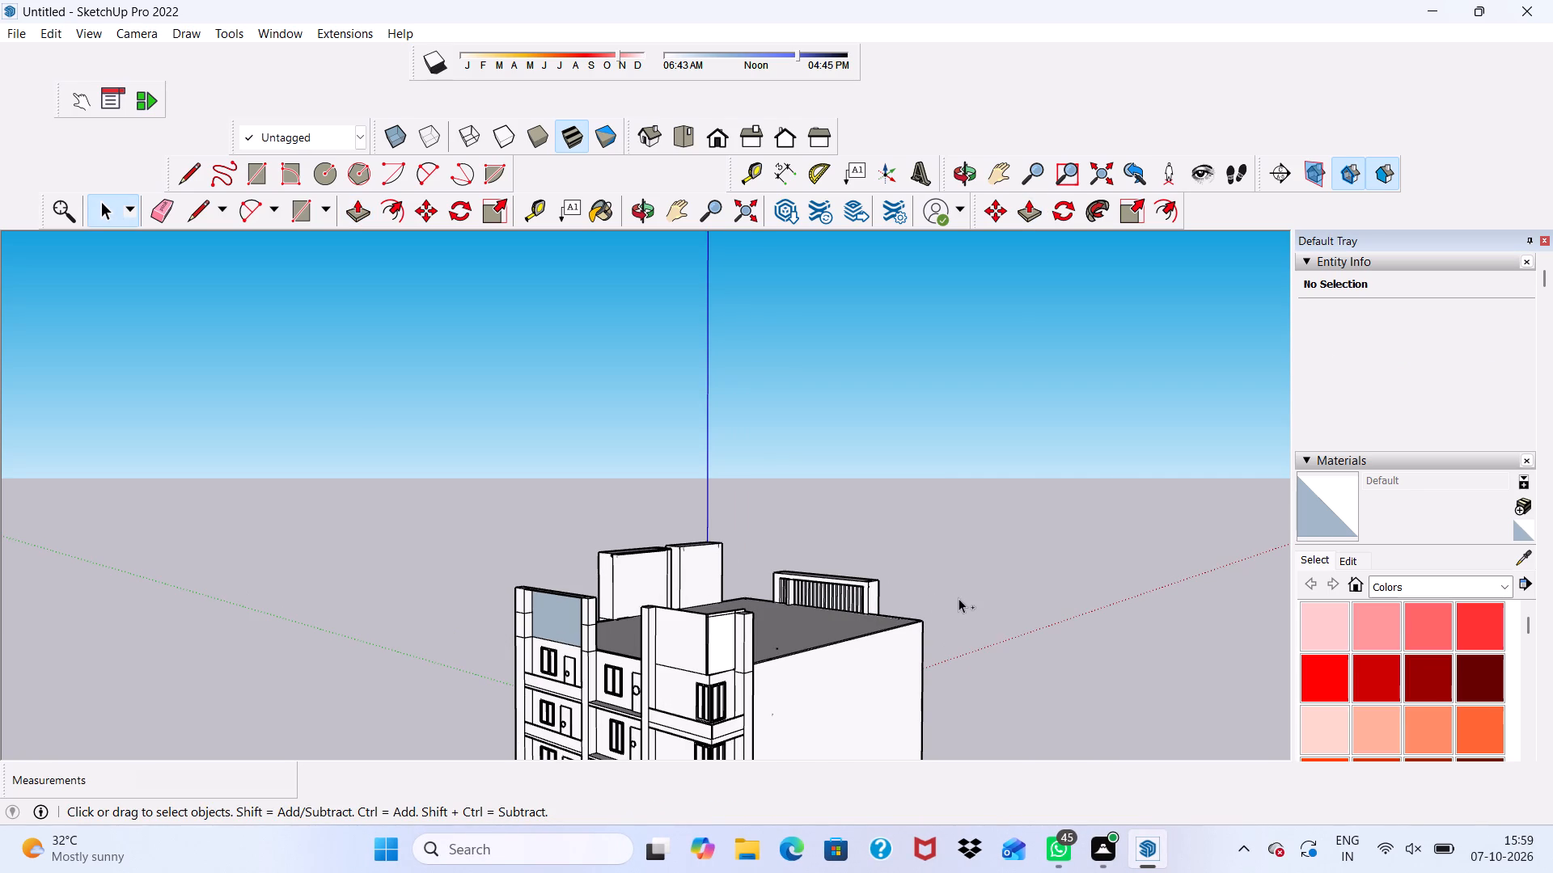
{"action": "key", "text": "ctrl+z"}
{"action": "key", "text": "ctrl+z"}
{"action": "key", "text": "ctrl+z"}
{"action": "key", "text": "ctrl+z"}
{"action": "scroll", "coordinate": [954, 626], "scroll_direction": "down", "scroll_amount": 2, "text": "ctrl"}
{"action": "key", "text": "ctrl+z"}
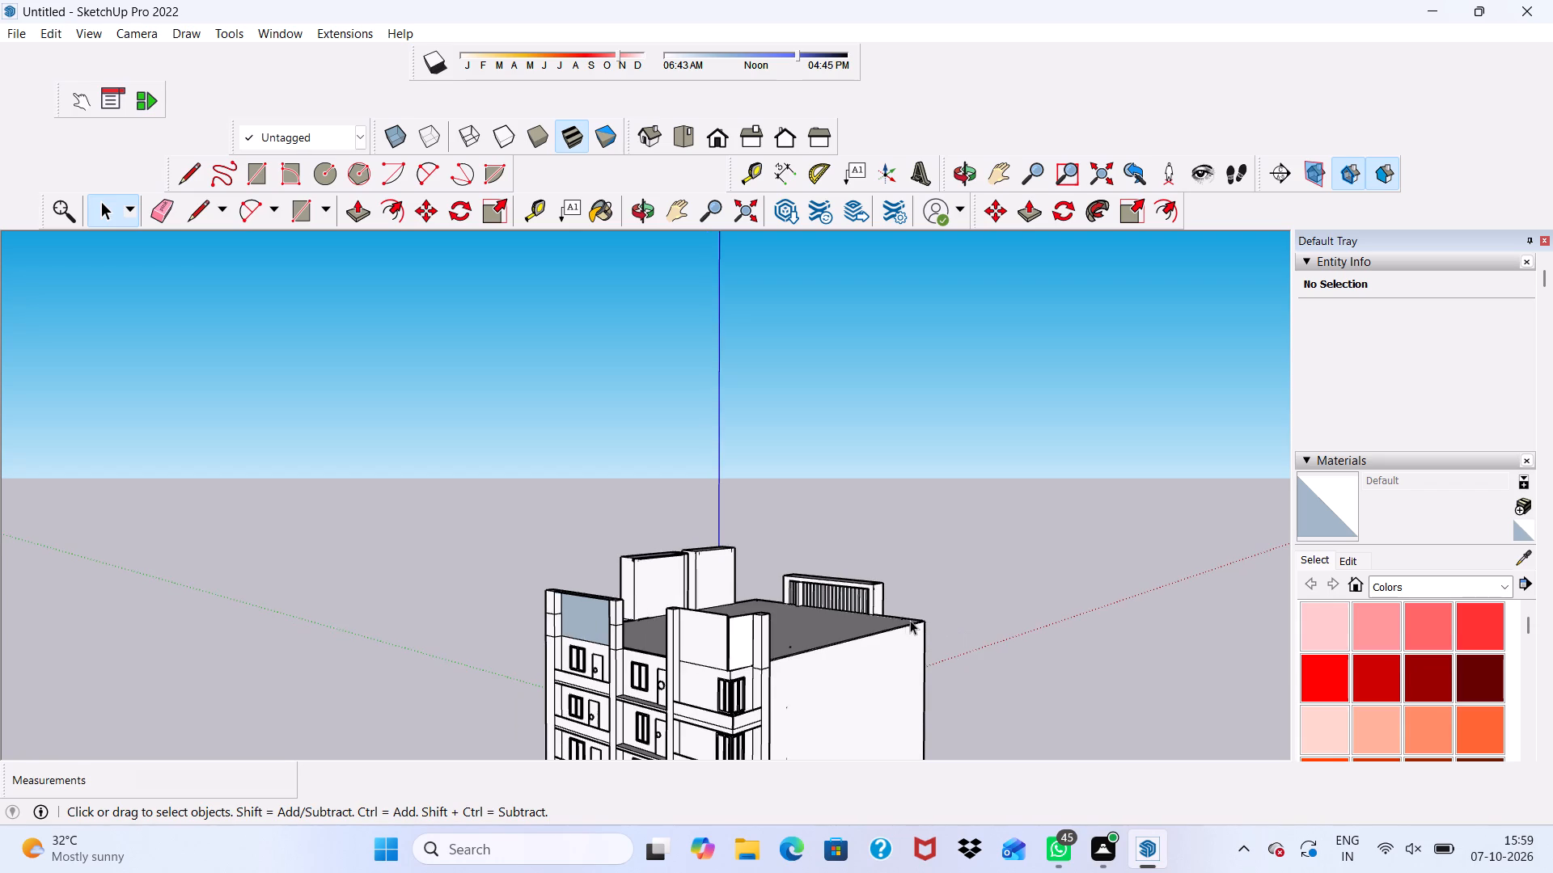
{"action": "key", "text": "ctrl+z"}
{"action": "key", "text": "ctrl+z"}
{"action": "scroll", "coordinate": [789, 638], "scroll_direction": "up", "scroll_amount": 8}
{"action": "key", "text": "ctrl+z"}
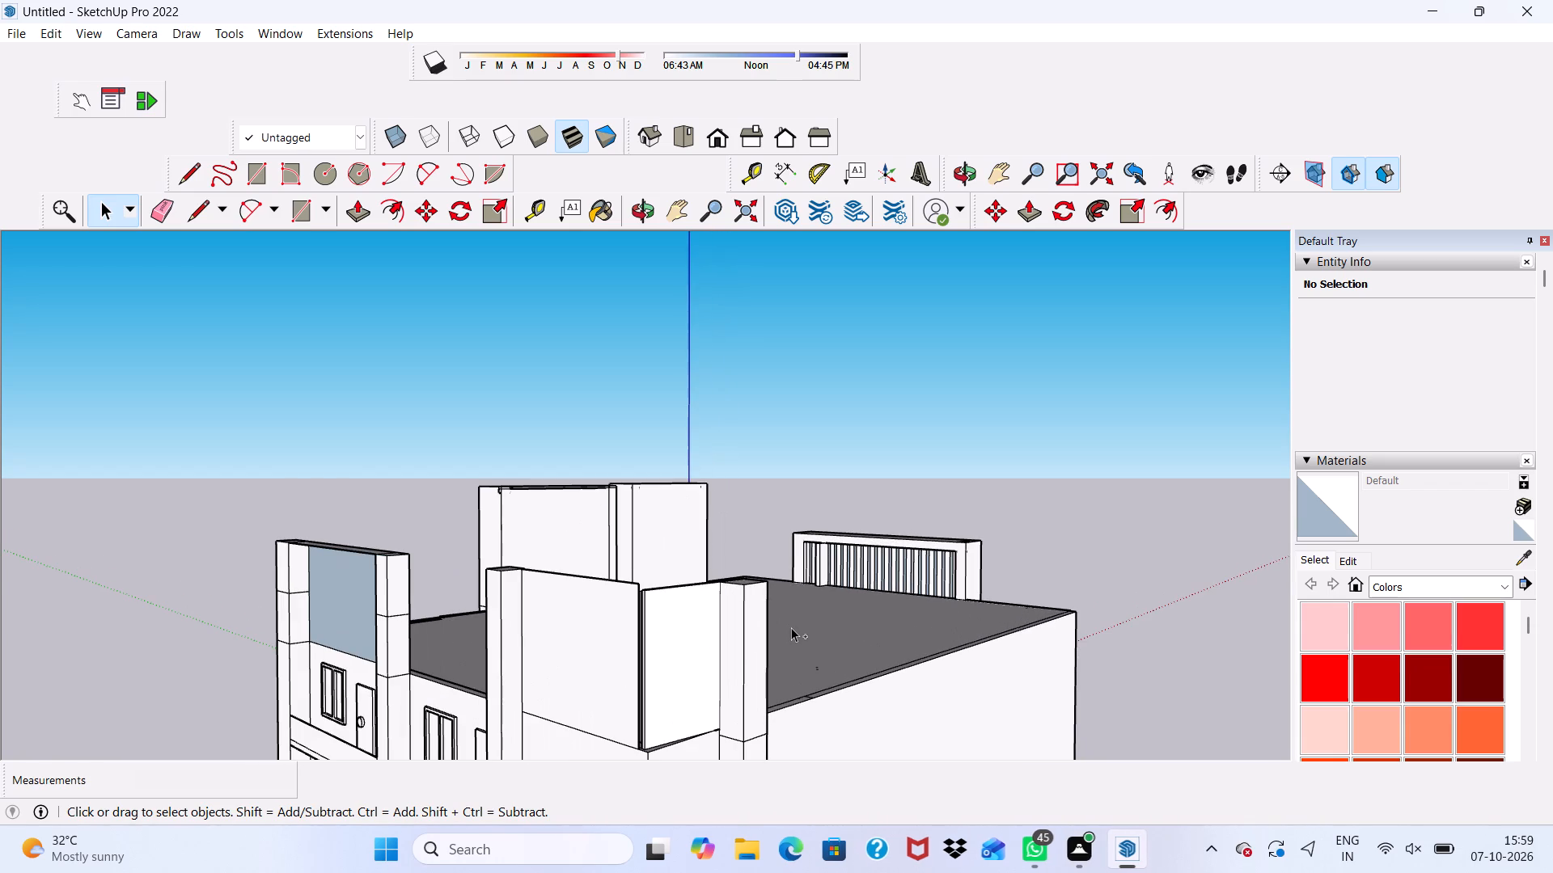
{"action": "key", "text": "ctrl+z"}
{"action": "key", "text": "ctrl+z"}
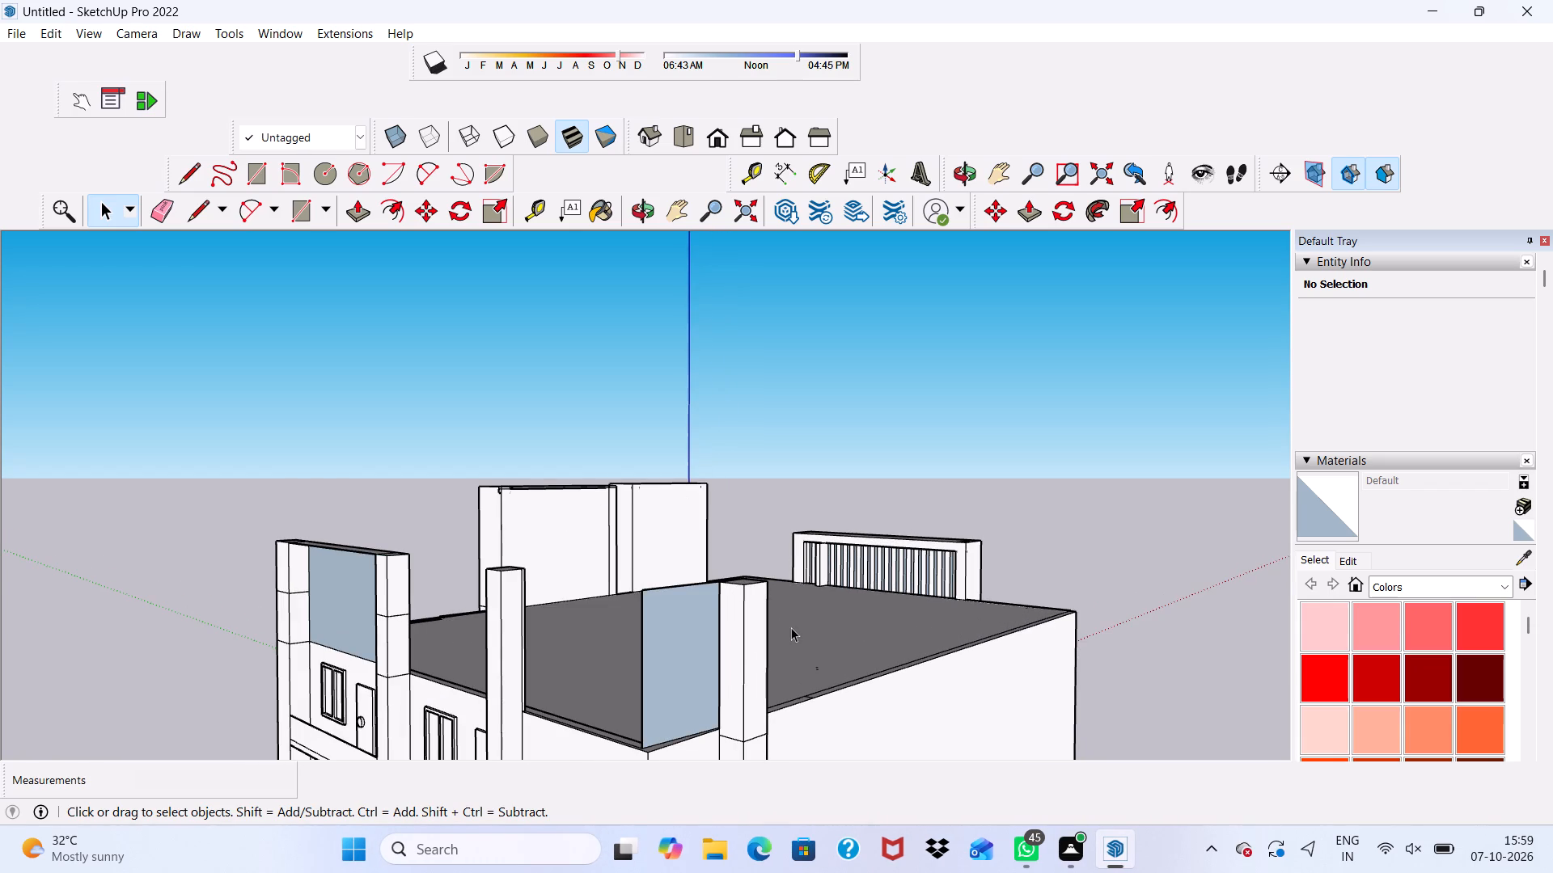
{"action": "key", "text": "ctrl+z"}
{"action": "key", "text": "ctrl+z"}
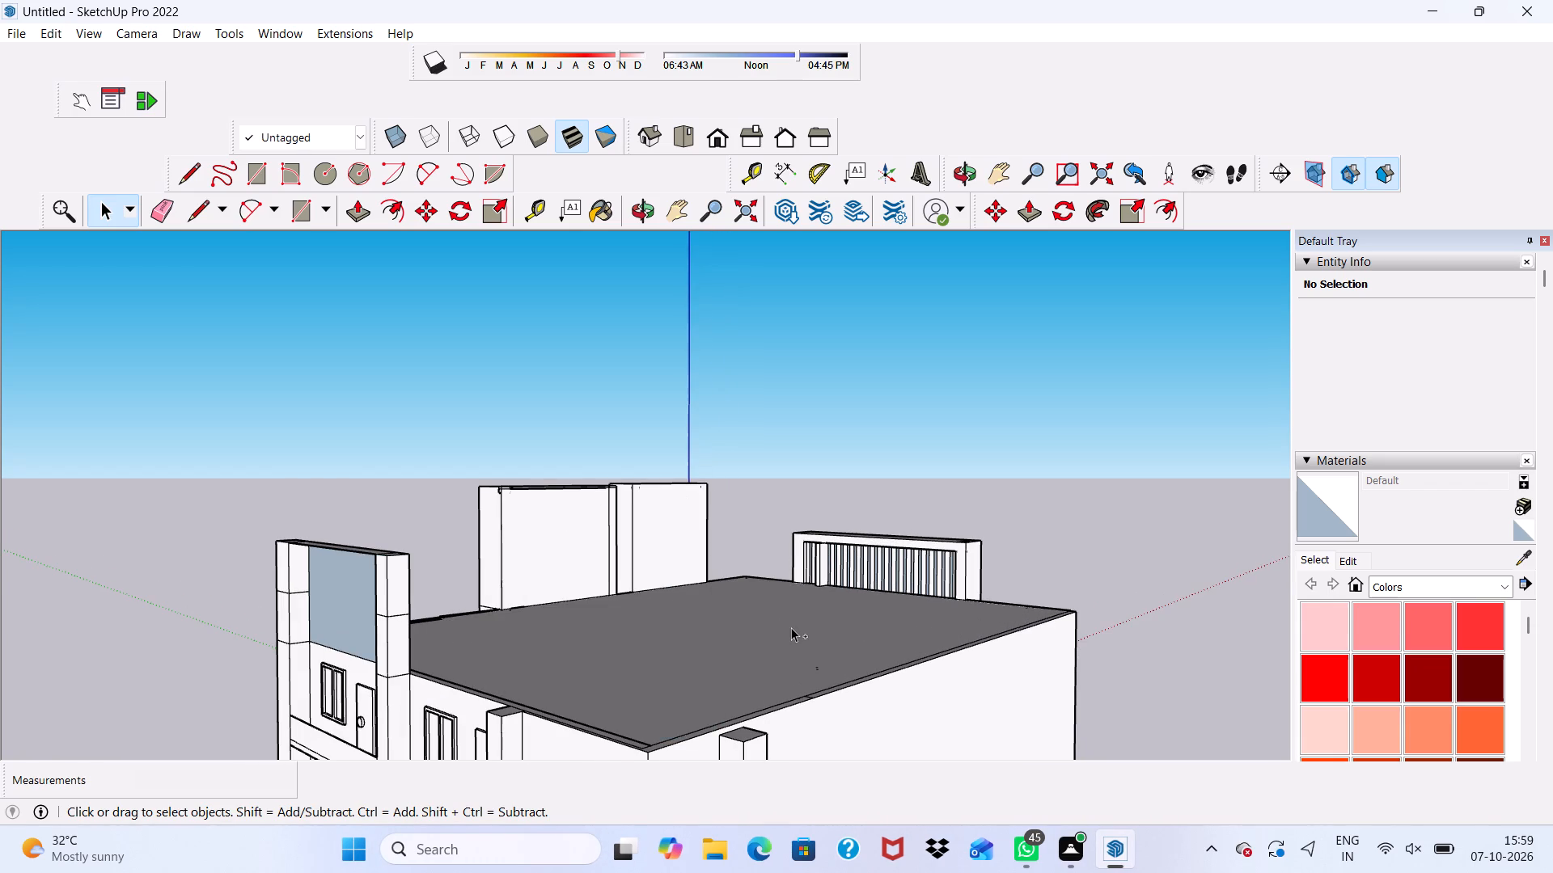
Examine the roof, the lowered corner columns and the remaining raised frames from several sides.
{"action": "scroll", "coordinate": [791, 627], "scroll_direction": "down", "scroll_amount": 5}
{"action": "middle_click_drag", "start_coordinate": [763, 683], "coordinate": [426, 829]}
{"action": "scroll", "coordinate": [438, 706], "scroll_direction": "up", "scroll_amount": 4}
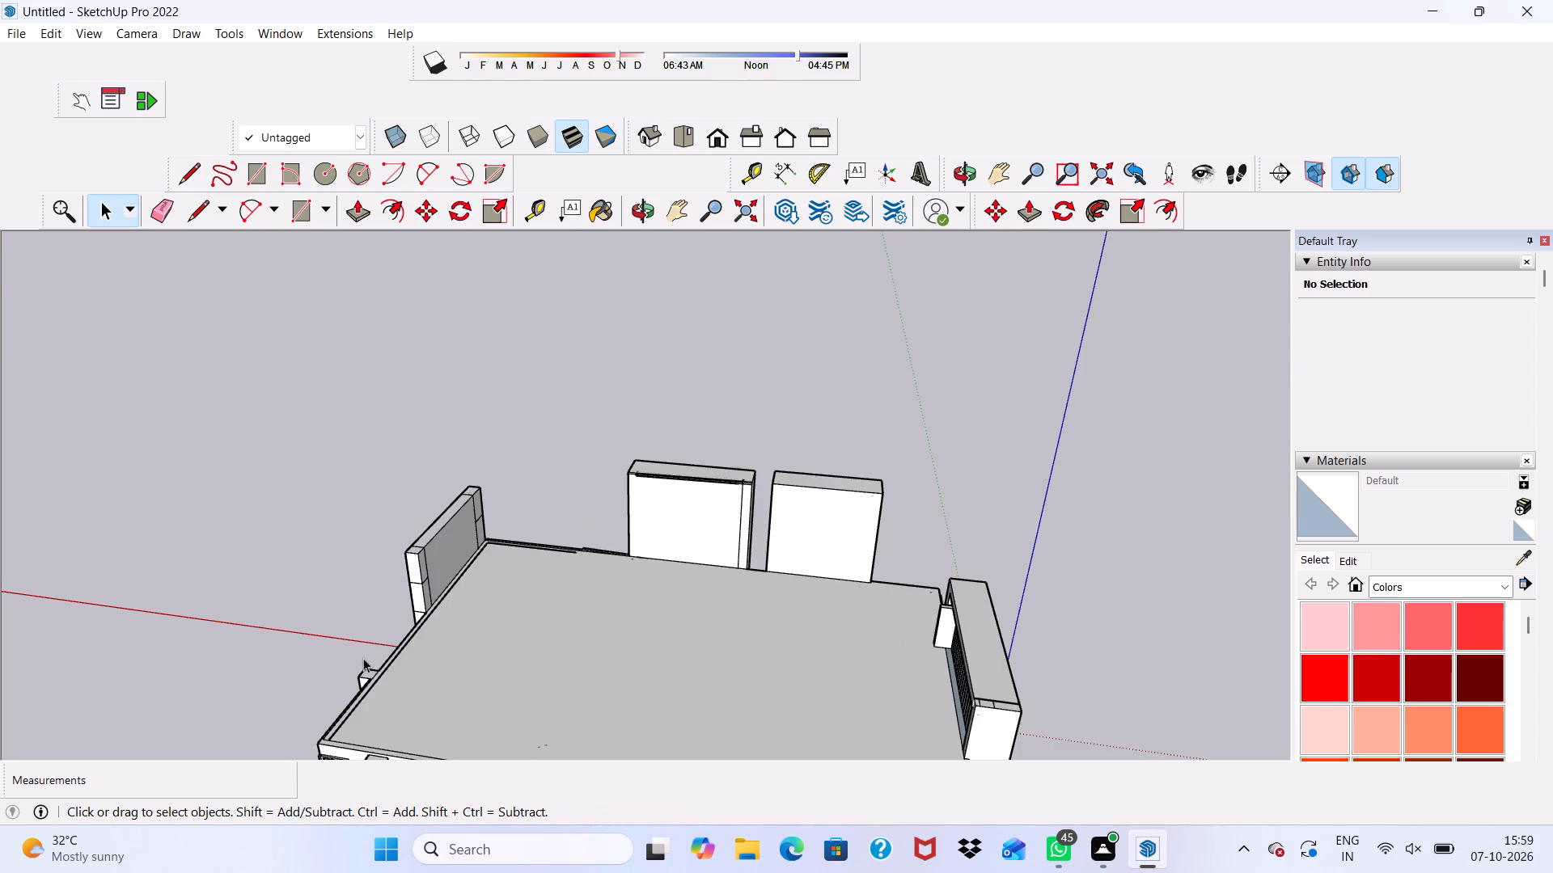
{"action": "scroll", "coordinate": [332, 649], "scroll_direction": "up", "scroll_amount": 4}
{"action": "scroll", "coordinate": [331, 655], "scroll_direction": "down", "scroll_amount": 2}
{"action": "middle_click_drag", "start_coordinate": [331, 655], "coordinate": [693, 512]}
{"action": "scroll", "coordinate": [877, 568], "scroll_direction": "down", "scroll_amount": 3}
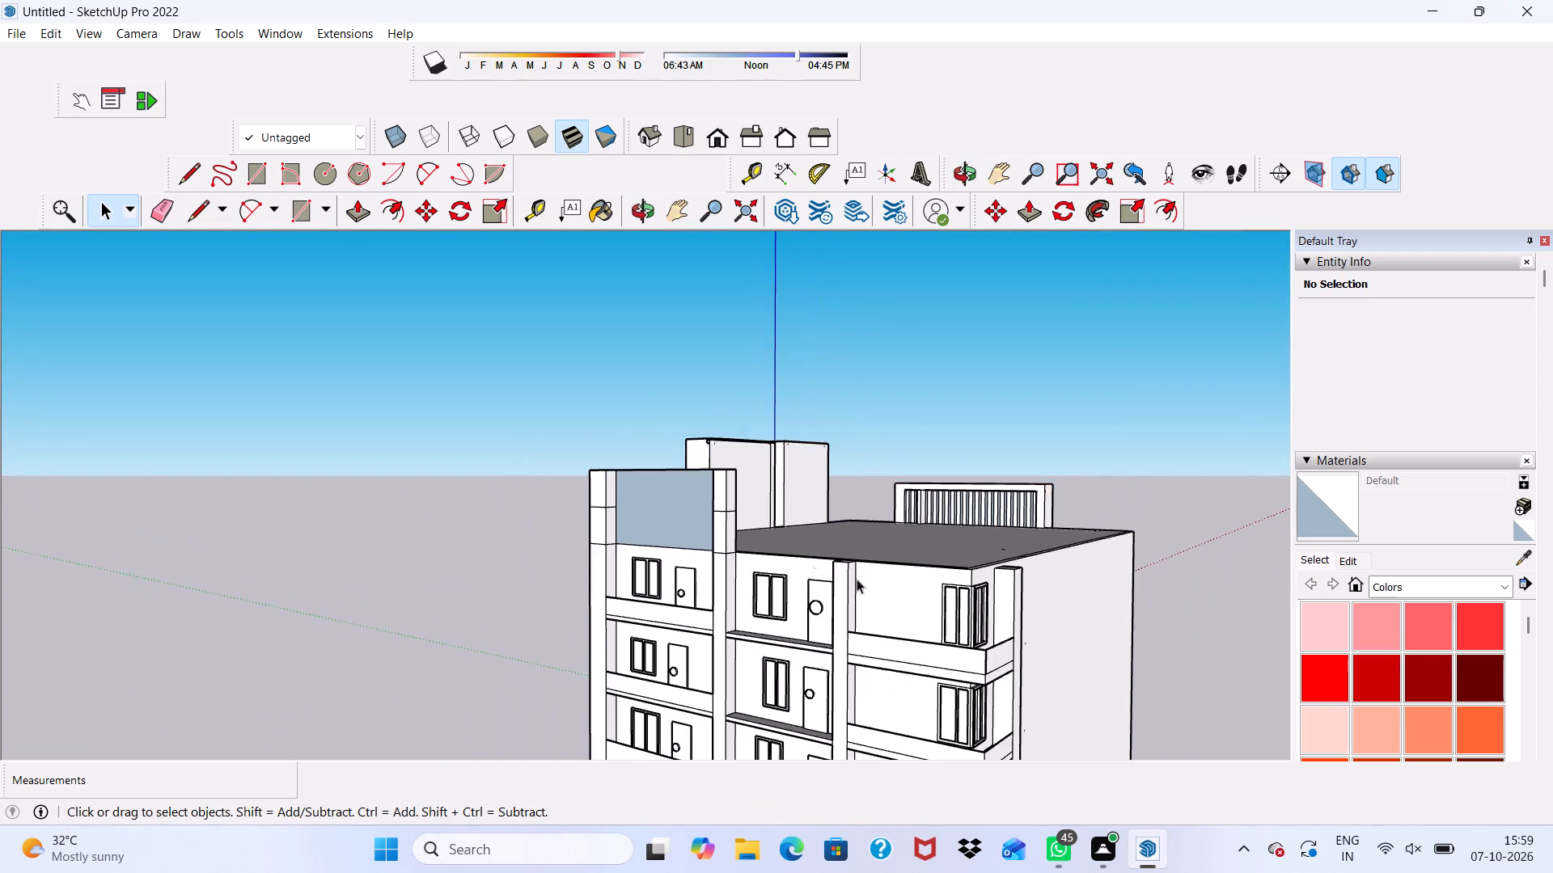
{"action": "scroll", "coordinate": [811, 556], "scroll_direction": "down", "scroll_amount": 3}
{"action": "middle_click_drag", "start_coordinate": [852, 570], "coordinate": [712, 609]}
{"action": "scroll", "coordinate": [688, 635], "scroll_direction": "up", "scroll_amount": 6}
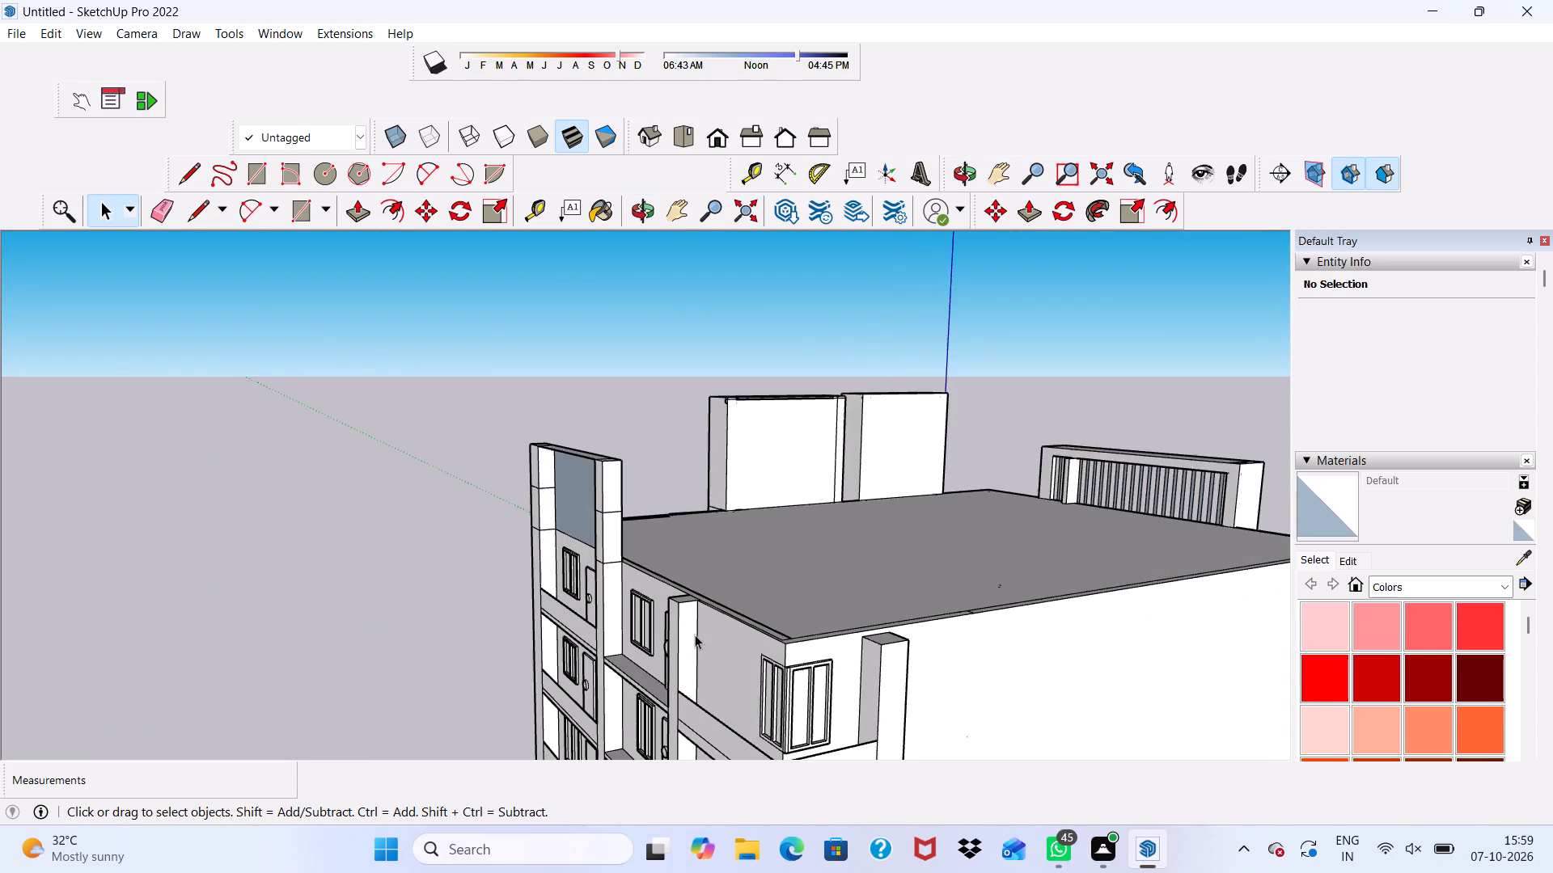
{"action": "scroll", "coordinate": [696, 630], "scroll_direction": "down", "scroll_amount": 1}
{"action": "middle_click_drag", "start_coordinate": [696, 630], "coordinate": [936, 498]}
{"action": "scroll", "coordinate": [950, 513], "scroll_direction": "down", "scroll_amount": 7}
Erase the upper seam edges around the raised frame's column nearest the louvred facade.
{"action": "middle_click_drag", "start_coordinate": [647, 533], "coordinate": [749, 542]}
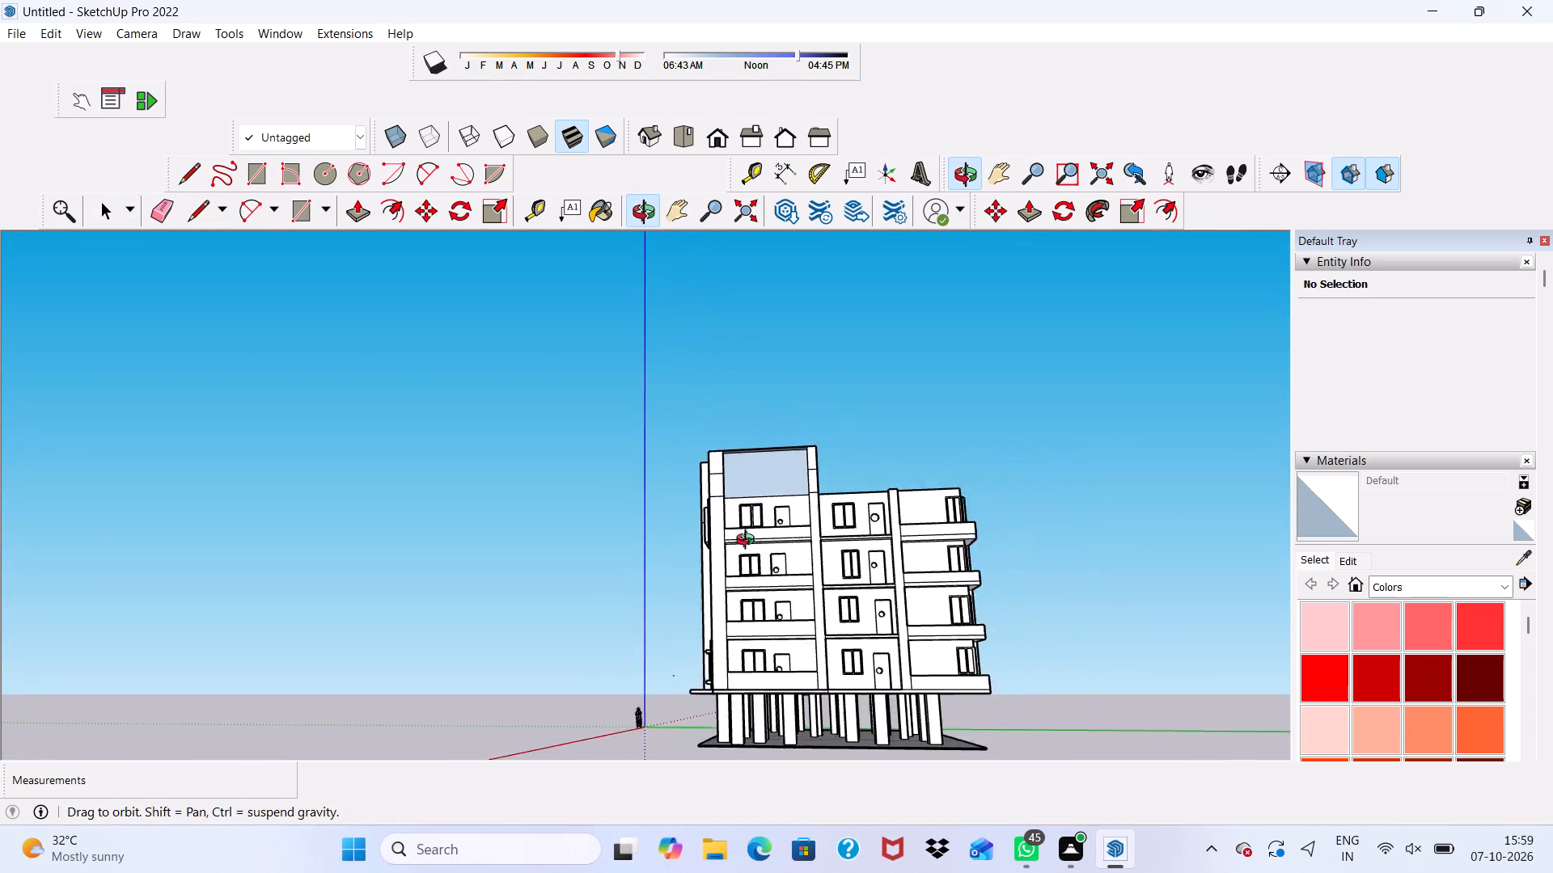
{"action": "middle_click_drag", "start_coordinate": [749, 542], "coordinate": [846, 614]}
{"action": "scroll", "coordinate": [815, 473], "scroll_direction": "up", "scroll_amount": 5}
{"action": "scroll", "coordinate": [707, 479], "scroll_direction": "up", "scroll_amount": 3}
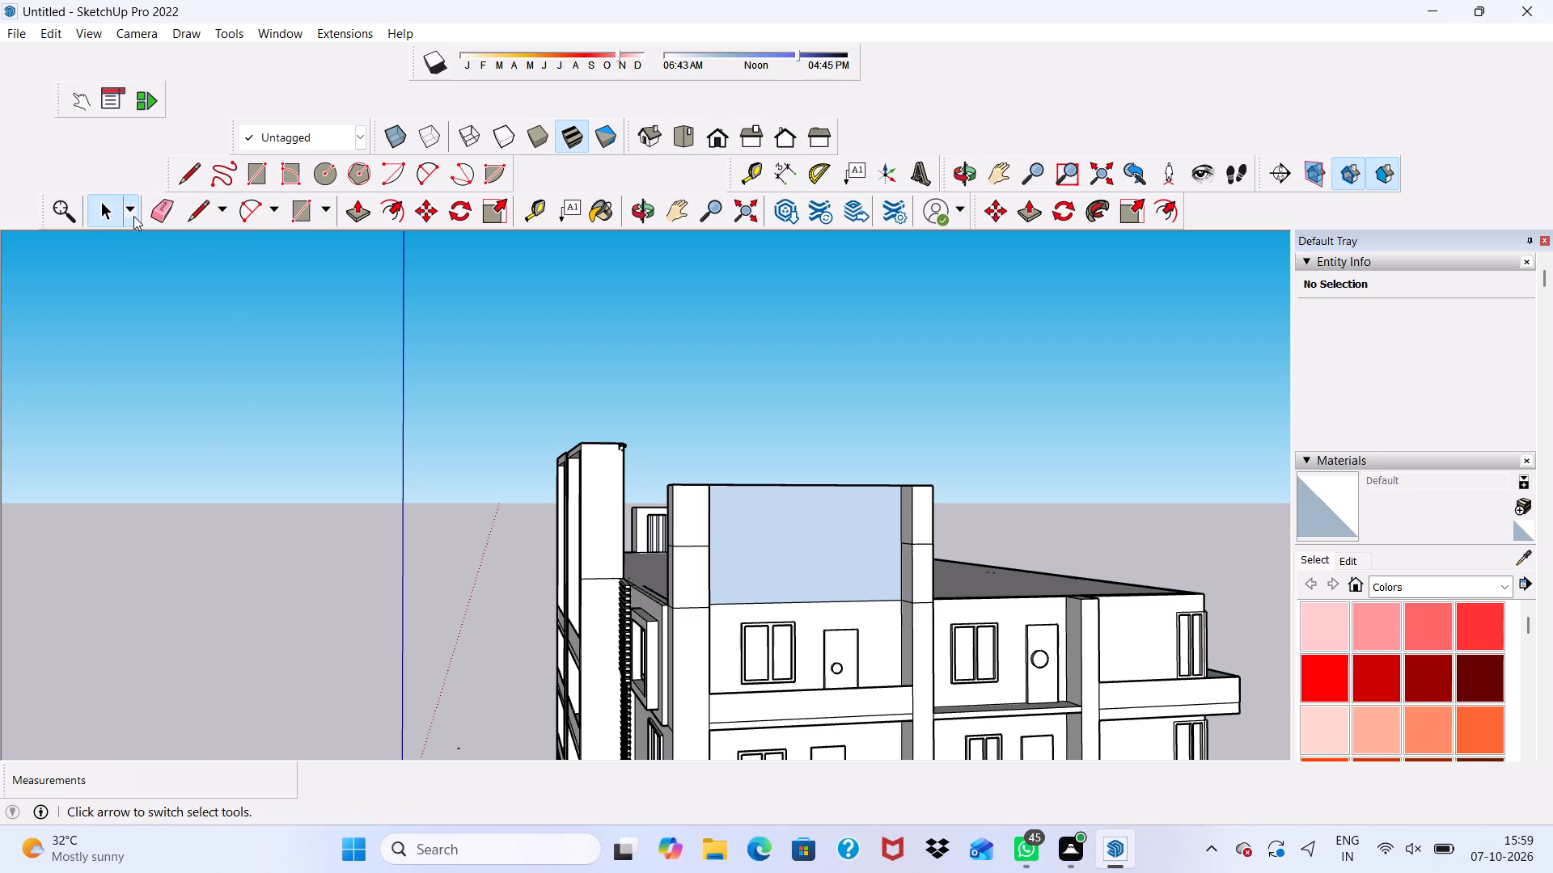
{"action": "left_click", "coordinate": [167, 198]}
{"action": "scroll", "coordinate": [693, 617], "scroll_direction": "up", "scroll_amount": 6}
{"action": "left_click_drag", "start_coordinate": [687, 504], "coordinate": [694, 538]}
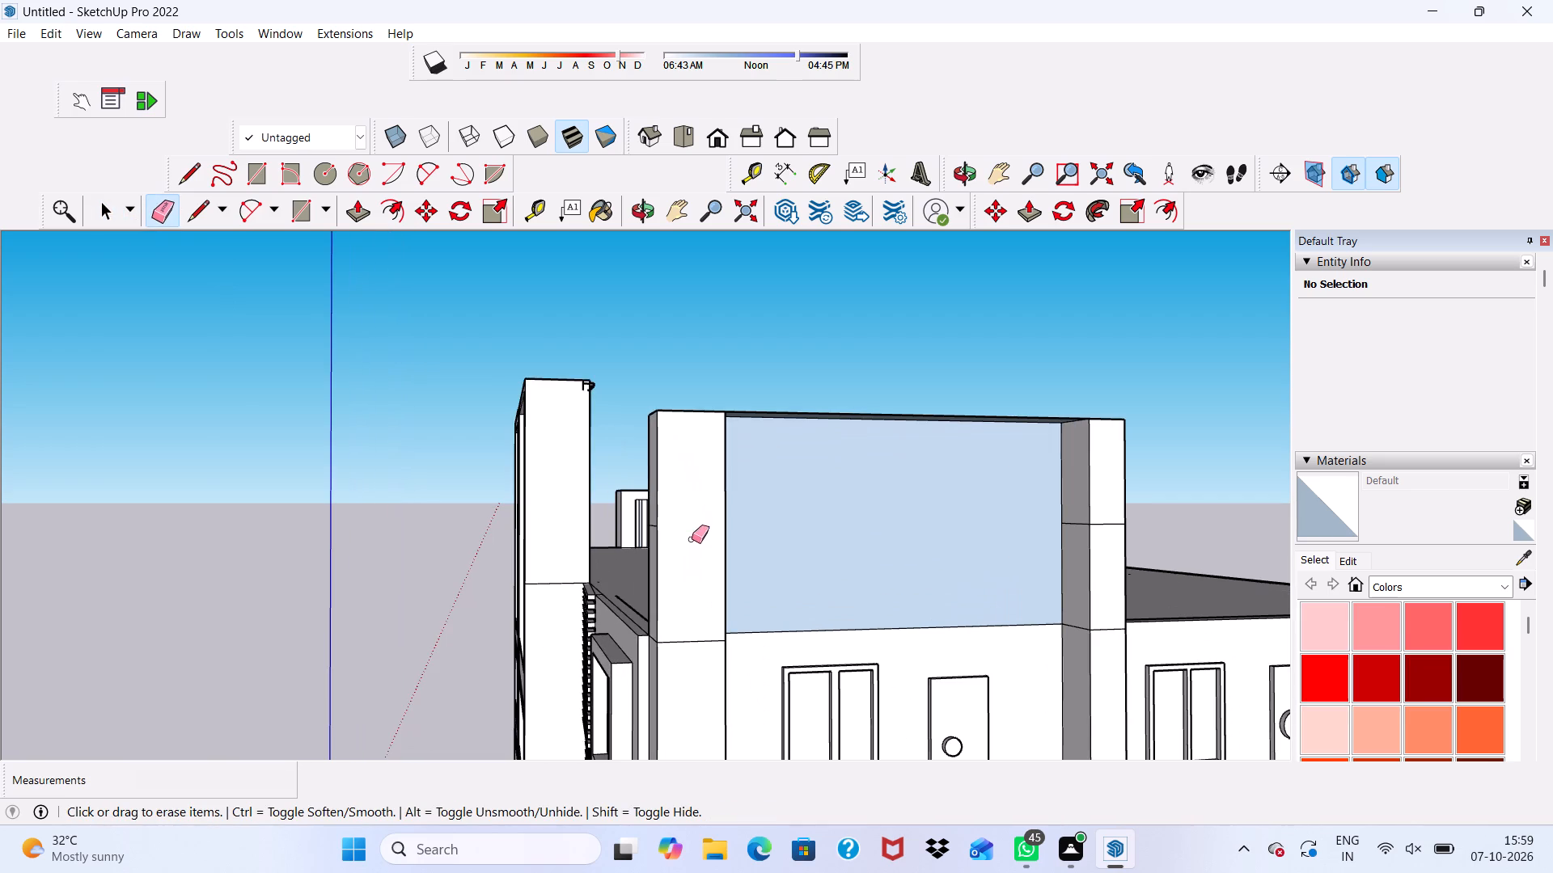
{"action": "middle_click_drag", "start_coordinate": [683, 552], "coordinate": [870, 567]}
{"action": "scroll", "coordinate": [874, 561], "scroll_direction": "up", "scroll_amount": 2}
{"action": "left_click_drag", "start_coordinate": [876, 527], "coordinate": [878, 559]}
{"action": "middle_click_drag", "start_coordinate": [889, 555], "coordinate": [681, 533]}
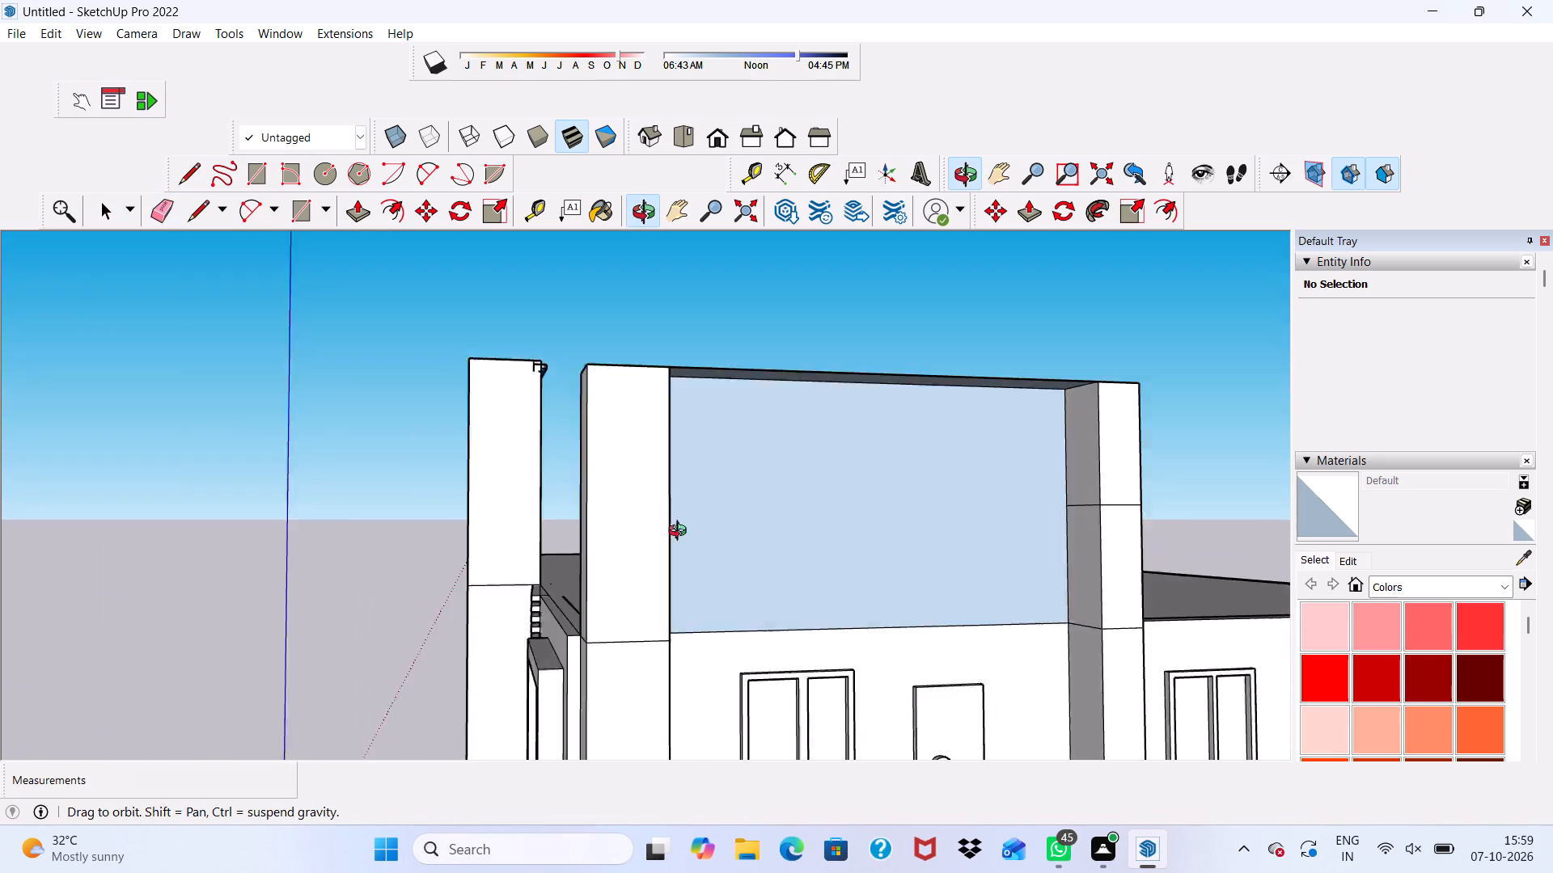
{"action": "middle_click_drag", "start_coordinate": [681, 533], "coordinate": [525, 587]}
{"action": "scroll", "coordinate": [442, 564], "scroll_direction": "up", "scroll_amount": 4}
{"action": "left_click_drag", "start_coordinate": [399, 546], "coordinate": [387, 611]}
{"action": "scroll", "coordinate": [382, 612], "scroll_direction": "down", "scroll_amount": 5}
{"action": "middle_click_drag", "start_coordinate": [388, 626], "coordinate": [470, 603]}
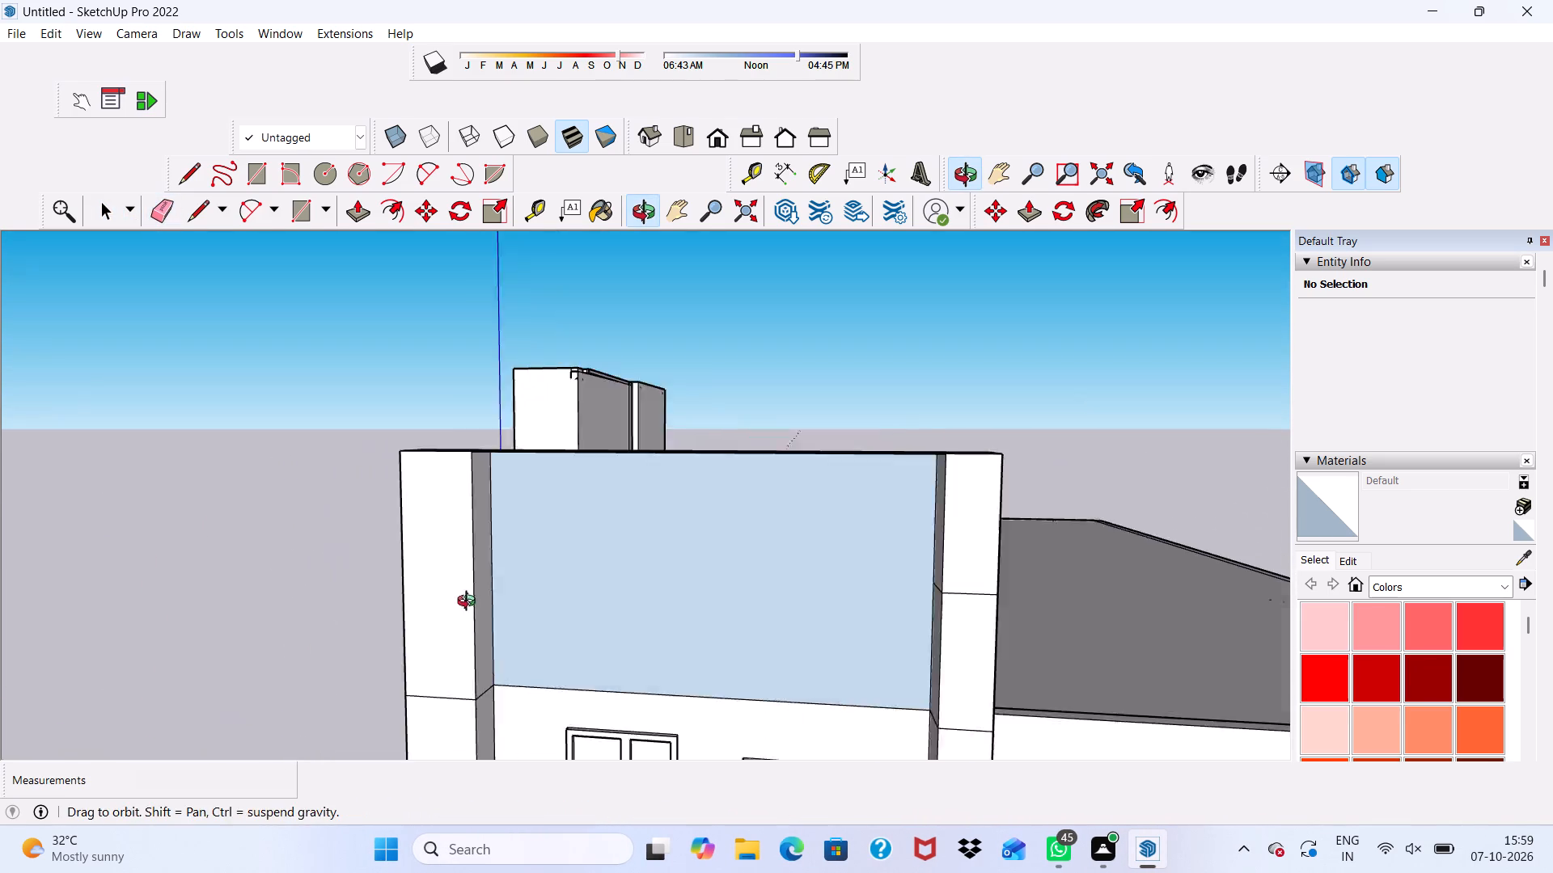
{"action": "middle_click_drag", "start_coordinate": [470, 603], "coordinate": [488, 601]}
Erase the upper seam edges on the raised frame's other column, across its front, inner and outer faces.
{"action": "scroll", "coordinate": [1110, 616], "scroll_direction": "up", "scroll_amount": 4}
{"action": "left_click_drag", "start_coordinate": [1014, 512], "coordinate": [1013, 542]}
{"action": "middle_click_drag", "start_coordinate": [980, 576], "coordinate": [1089, 579]}
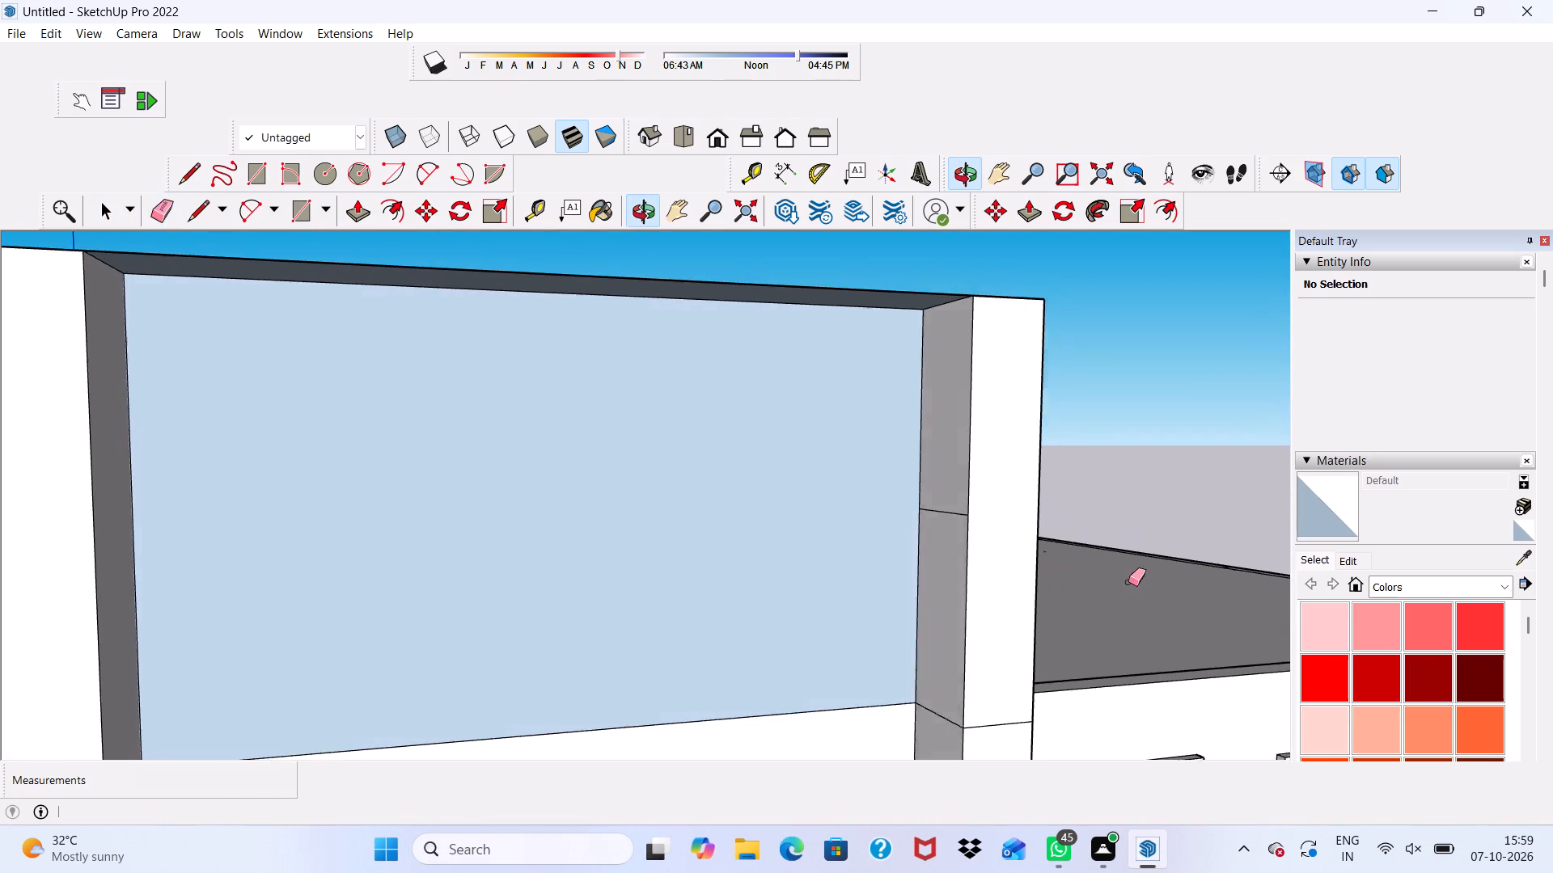
{"action": "scroll", "coordinate": [935, 499], "scroll_direction": "up", "scroll_amount": 2}
{"action": "left_click_drag", "start_coordinate": [948, 483], "coordinate": [941, 540]}
{"action": "scroll", "coordinate": [942, 543], "scroll_direction": "down", "scroll_amount": 5}
{"action": "middle_click_drag", "start_coordinate": [1026, 549], "coordinate": [566, 582]}
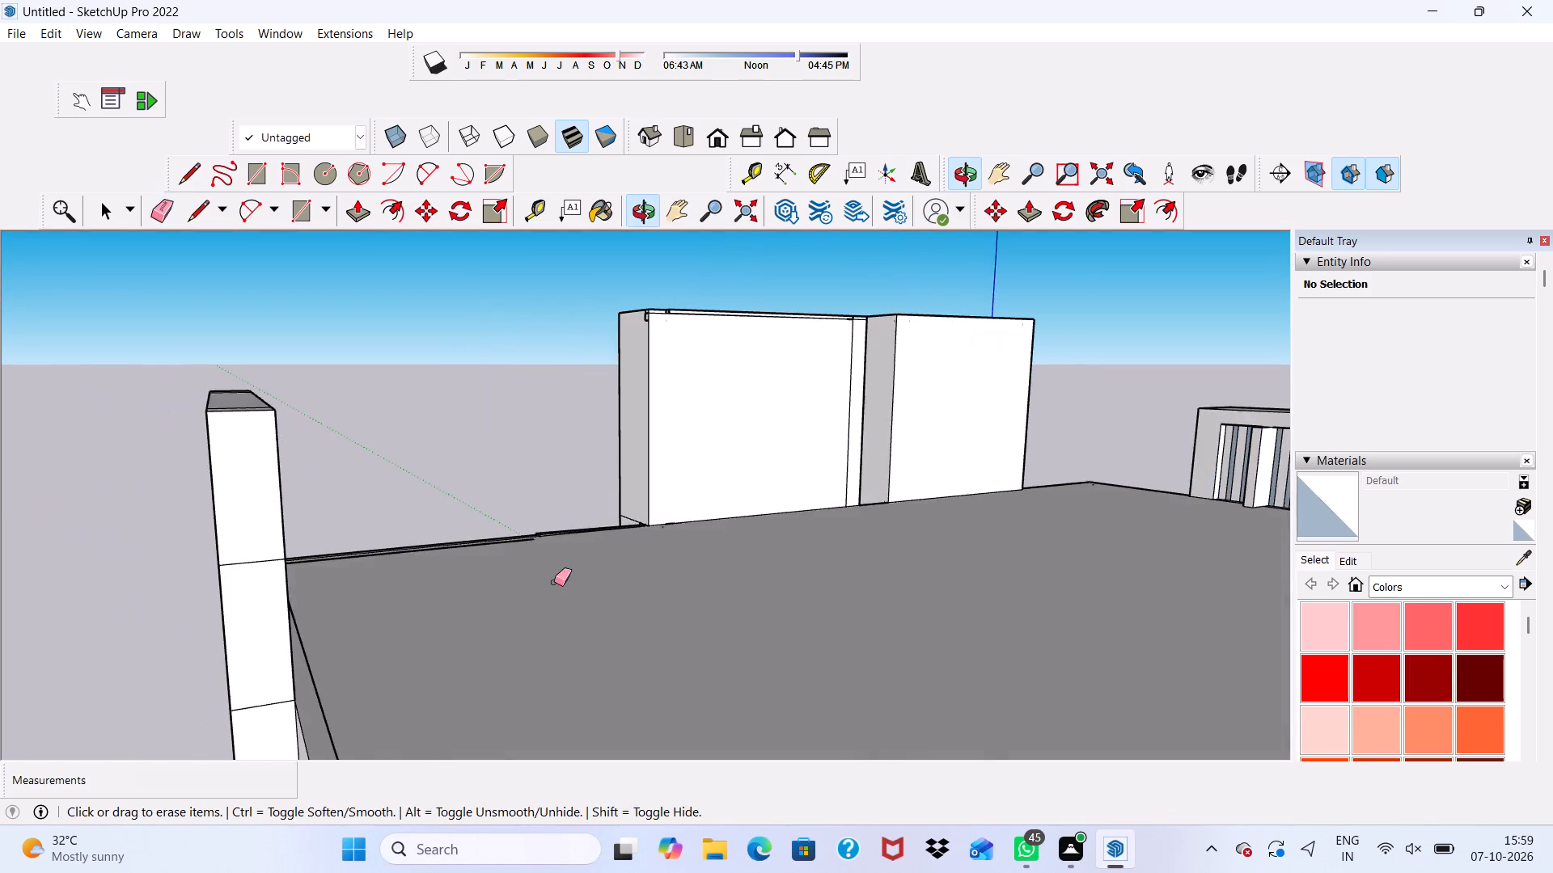
{"action": "scroll", "coordinate": [162, 581], "scroll_direction": "up", "scroll_amount": 4}
{"action": "left_click_drag", "start_coordinate": [308, 519], "coordinate": [336, 593]}
{"action": "scroll", "coordinate": [341, 542], "scroll_direction": "down", "scroll_amount": 9}
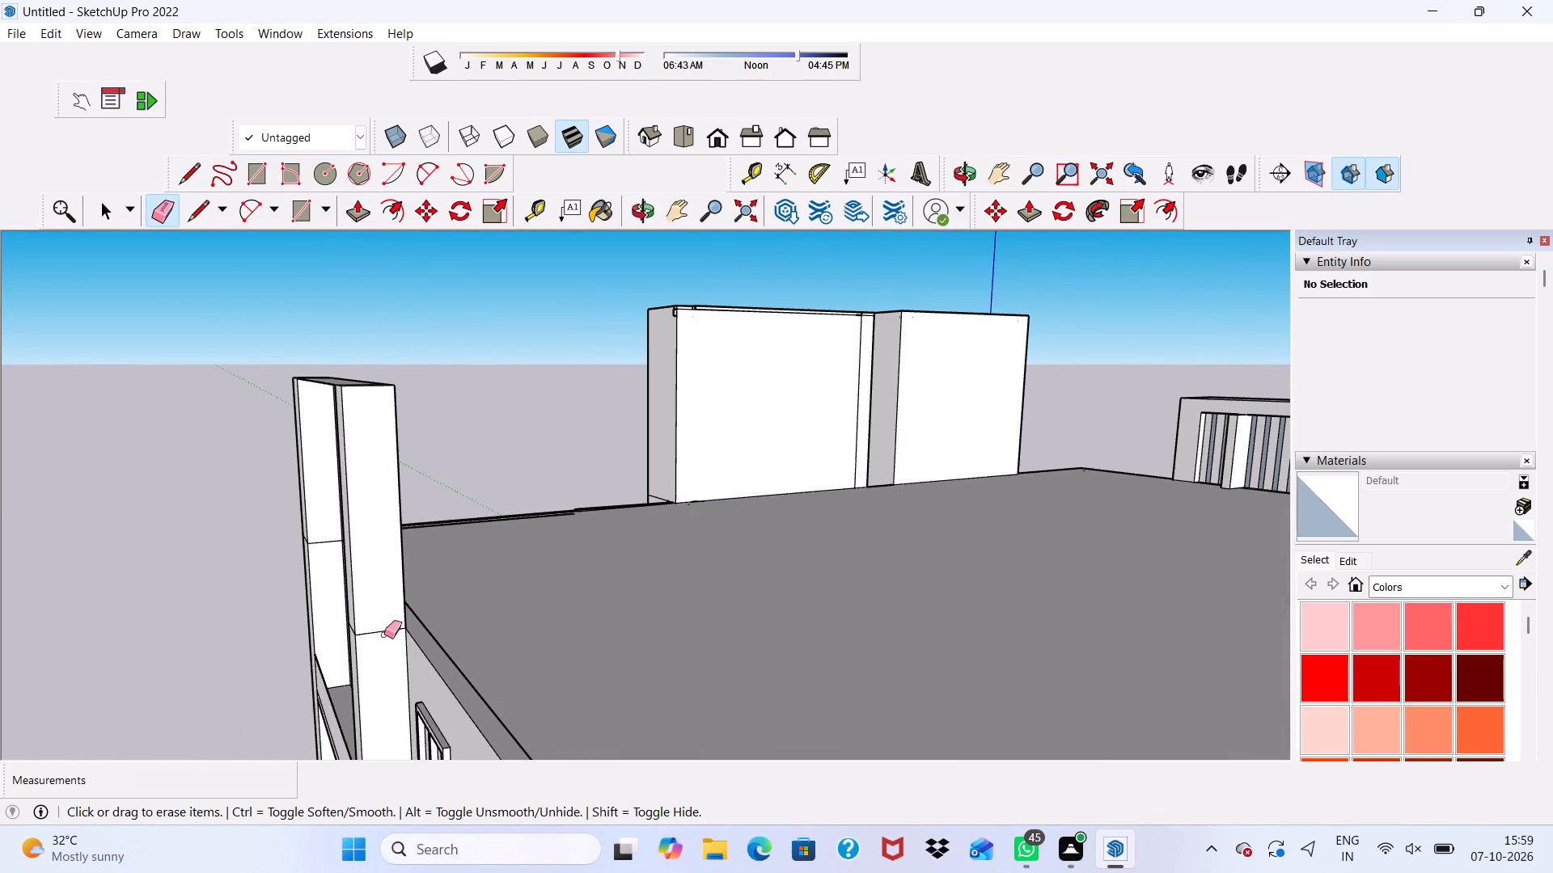
Erase the roof-level seam edges on the outer, front and inner faces of that same column.
{"action": "left_click_drag", "start_coordinate": [389, 600], "coordinate": [389, 630]}
{"action": "scroll", "coordinate": [376, 632], "scroll_direction": "up", "scroll_amount": 4}
{"action": "middle_click_drag", "start_coordinate": [375, 633], "coordinate": [455, 615]}
{"action": "scroll", "coordinate": [488, 598], "scroll_direction": "up", "scroll_amount": 1}
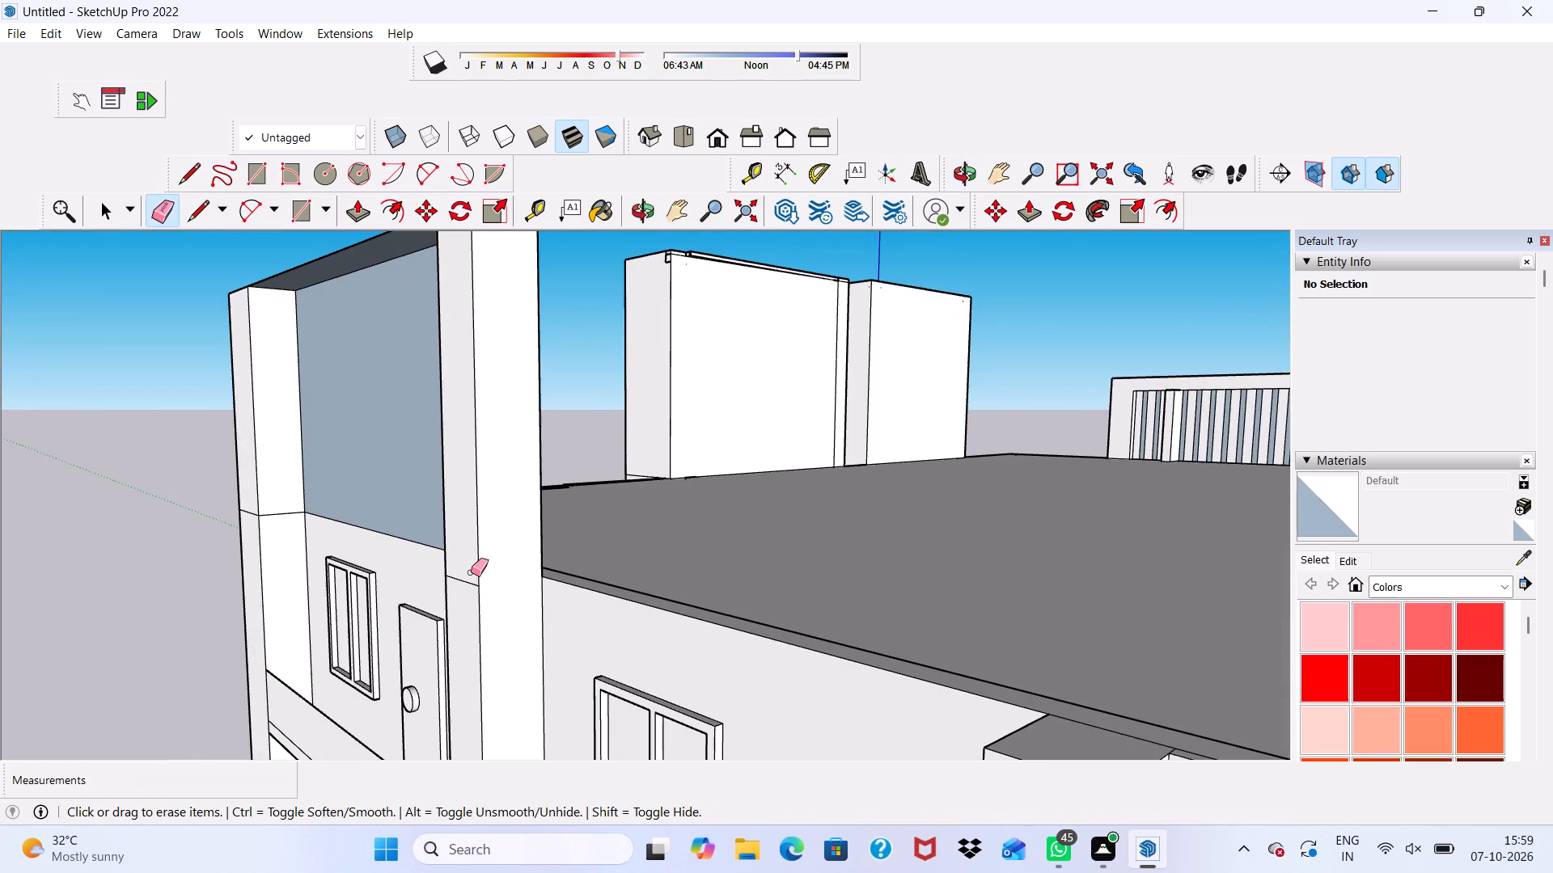
{"action": "left_click_drag", "start_coordinate": [464, 567], "coordinate": [458, 587]}
{"action": "scroll", "coordinate": [436, 605], "scroll_direction": "down", "scroll_amount": 1}
{"action": "middle_click_drag", "start_coordinate": [436, 606], "coordinate": [809, 597]}
{"action": "scroll", "coordinate": [1128, 517], "scroll_direction": "up", "scroll_amount": 3}
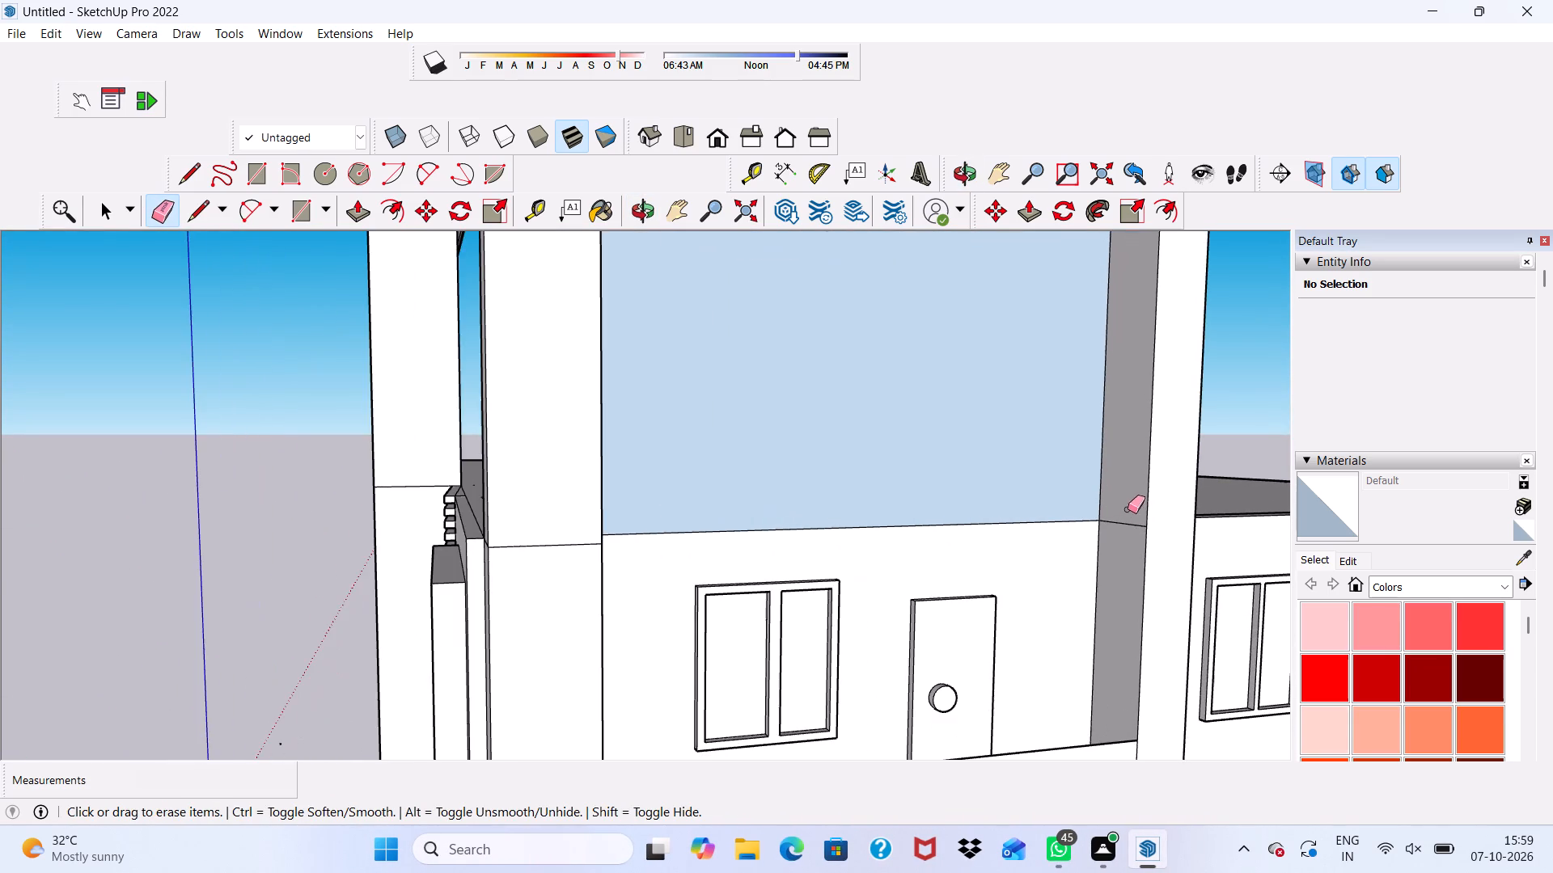
{"action": "left_click_drag", "start_coordinate": [1126, 506], "coordinate": [1129, 563]}
{"action": "scroll", "coordinate": [997, 570], "scroll_direction": "down", "scroll_amount": 5}
Erase the roof-level seam edges on the front, outer and inner faces of the column nearest the louvred facade.
{"action": "scroll", "coordinate": [659, 563], "scroll_direction": "up", "scroll_amount": 4}
{"action": "left_click_drag", "start_coordinate": [693, 547], "coordinate": [694, 564]}
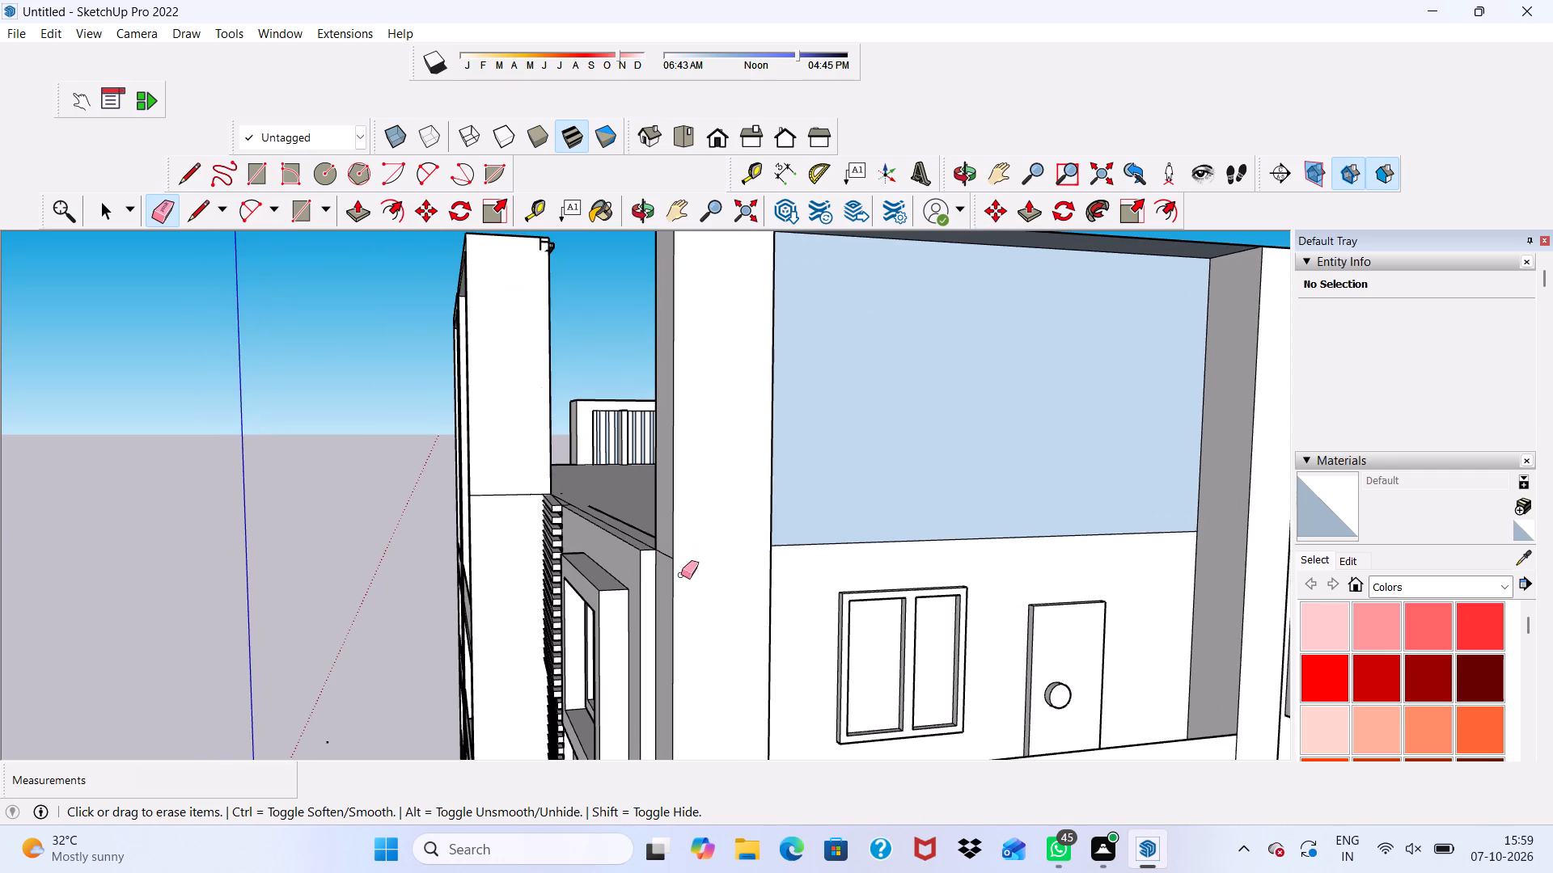
{"action": "middle_click_drag", "start_coordinate": [644, 584], "coordinate": [737, 587]}
{"action": "left_click_drag", "start_coordinate": [819, 546], "coordinate": [824, 586]}
{"action": "scroll", "coordinate": [832, 582], "scroll_direction": "down", "scroll_amount": 4}
{"action": "middle_click_drag", "start_coordinate": [836, 582], "coordinate": [442, 560]}
{"action": "scroll", "coordinate": [387, 540], "scroll_direction": "up", "scroll_amount": 4}
{"action": "left_click_drag", "start_coordinate": [353, 520], "coordinate": [353, 569]}
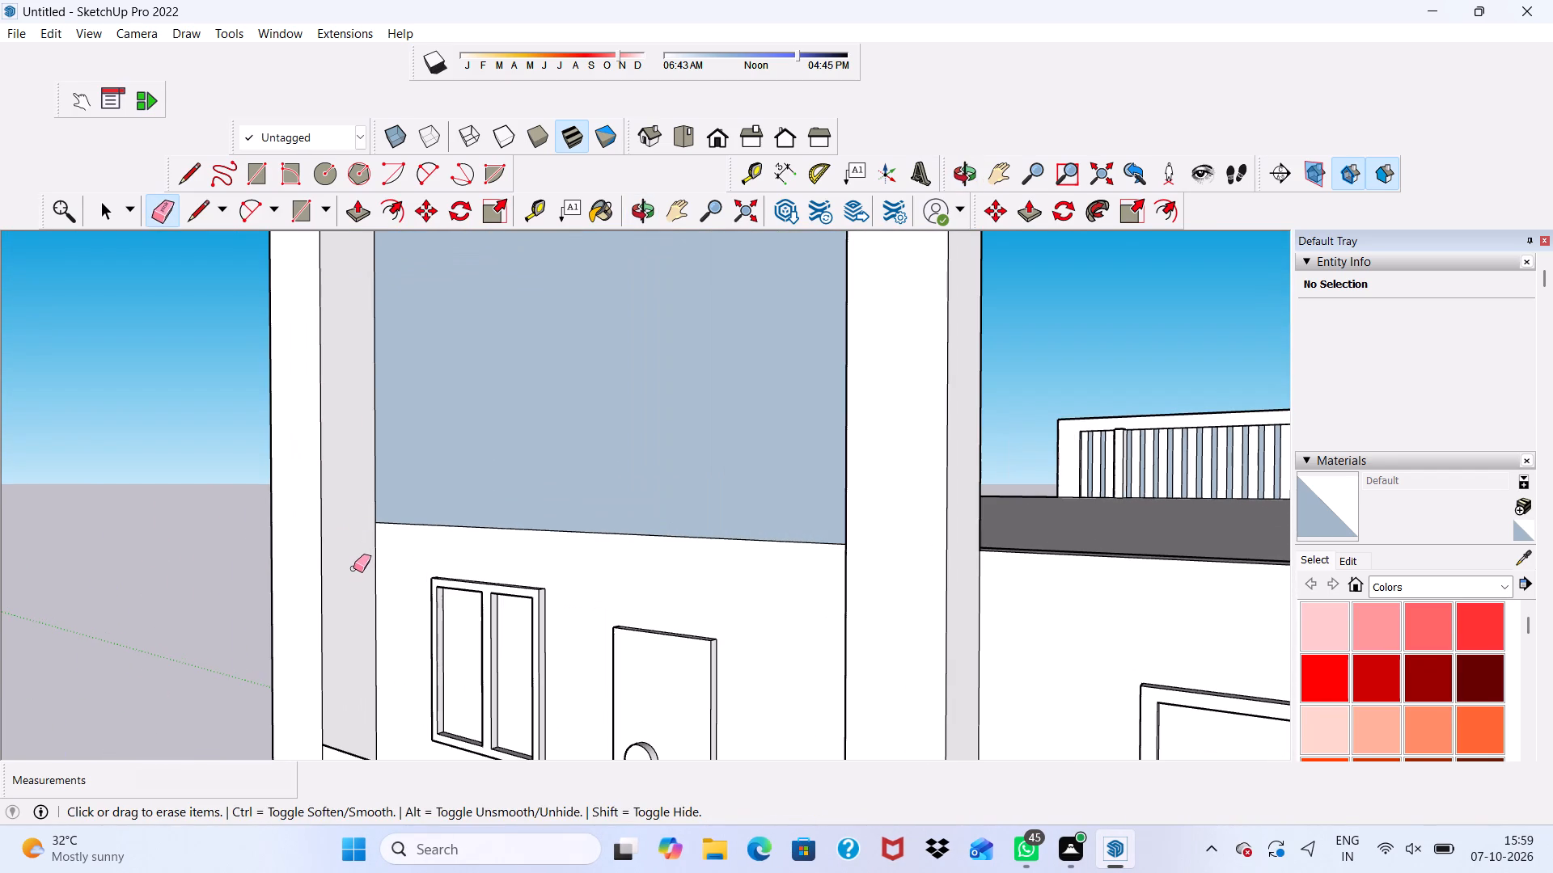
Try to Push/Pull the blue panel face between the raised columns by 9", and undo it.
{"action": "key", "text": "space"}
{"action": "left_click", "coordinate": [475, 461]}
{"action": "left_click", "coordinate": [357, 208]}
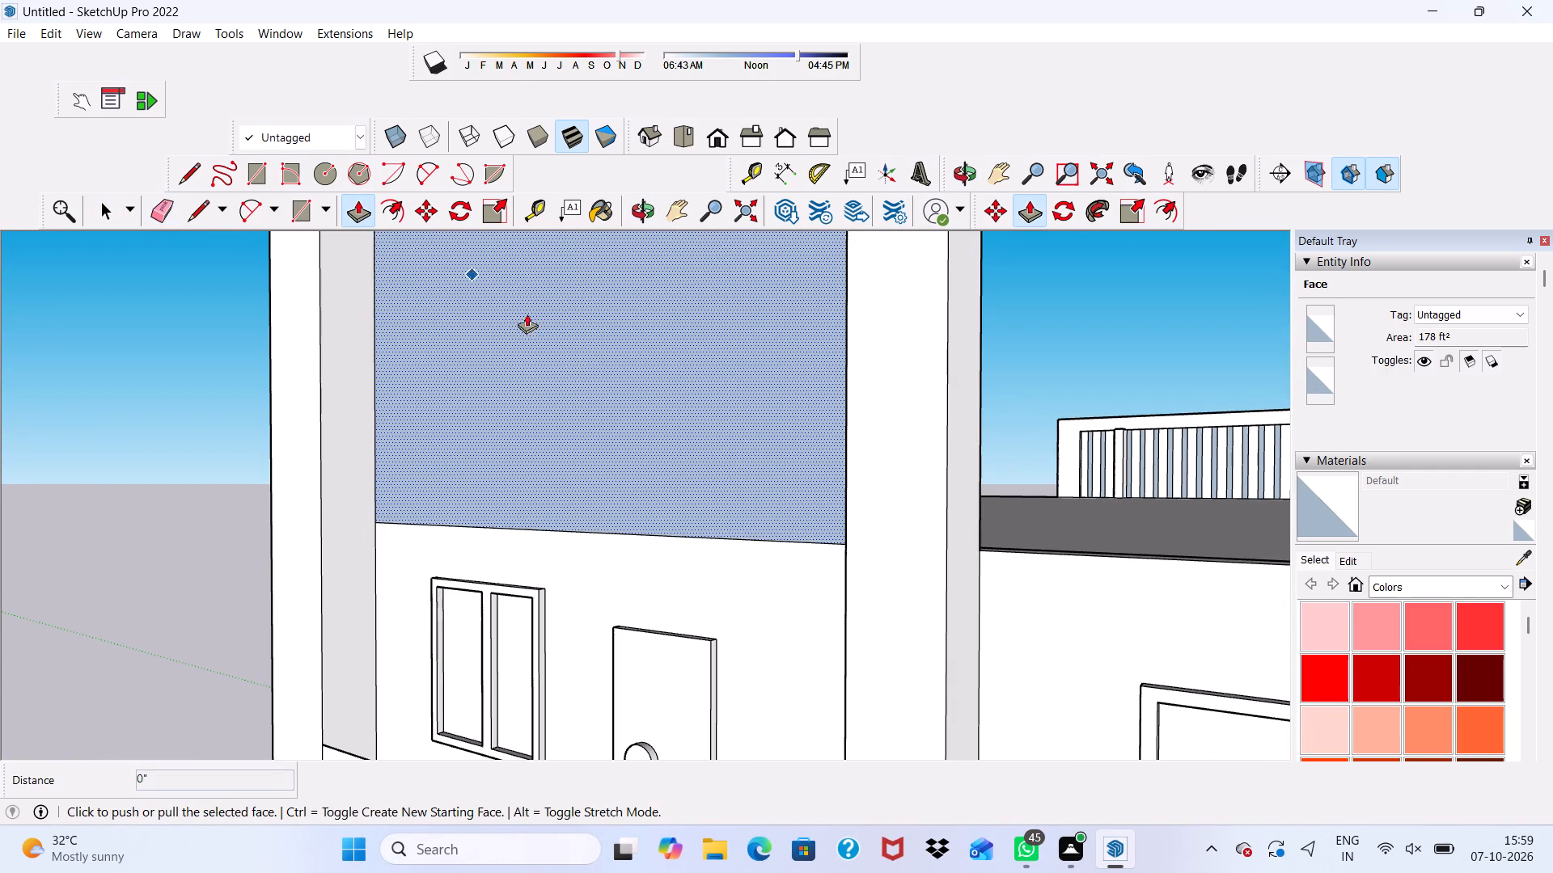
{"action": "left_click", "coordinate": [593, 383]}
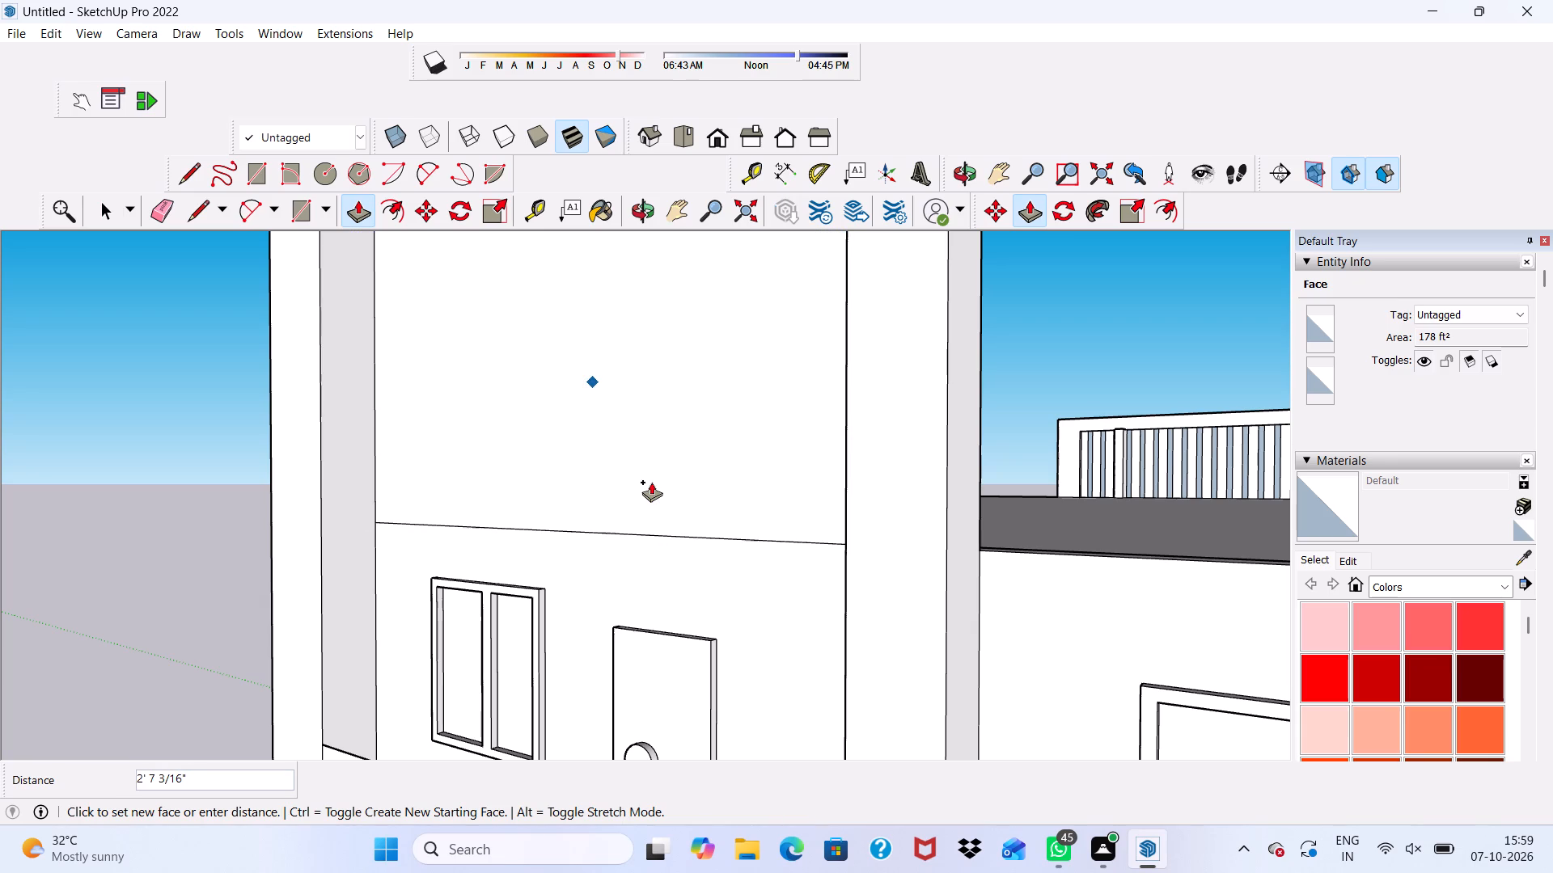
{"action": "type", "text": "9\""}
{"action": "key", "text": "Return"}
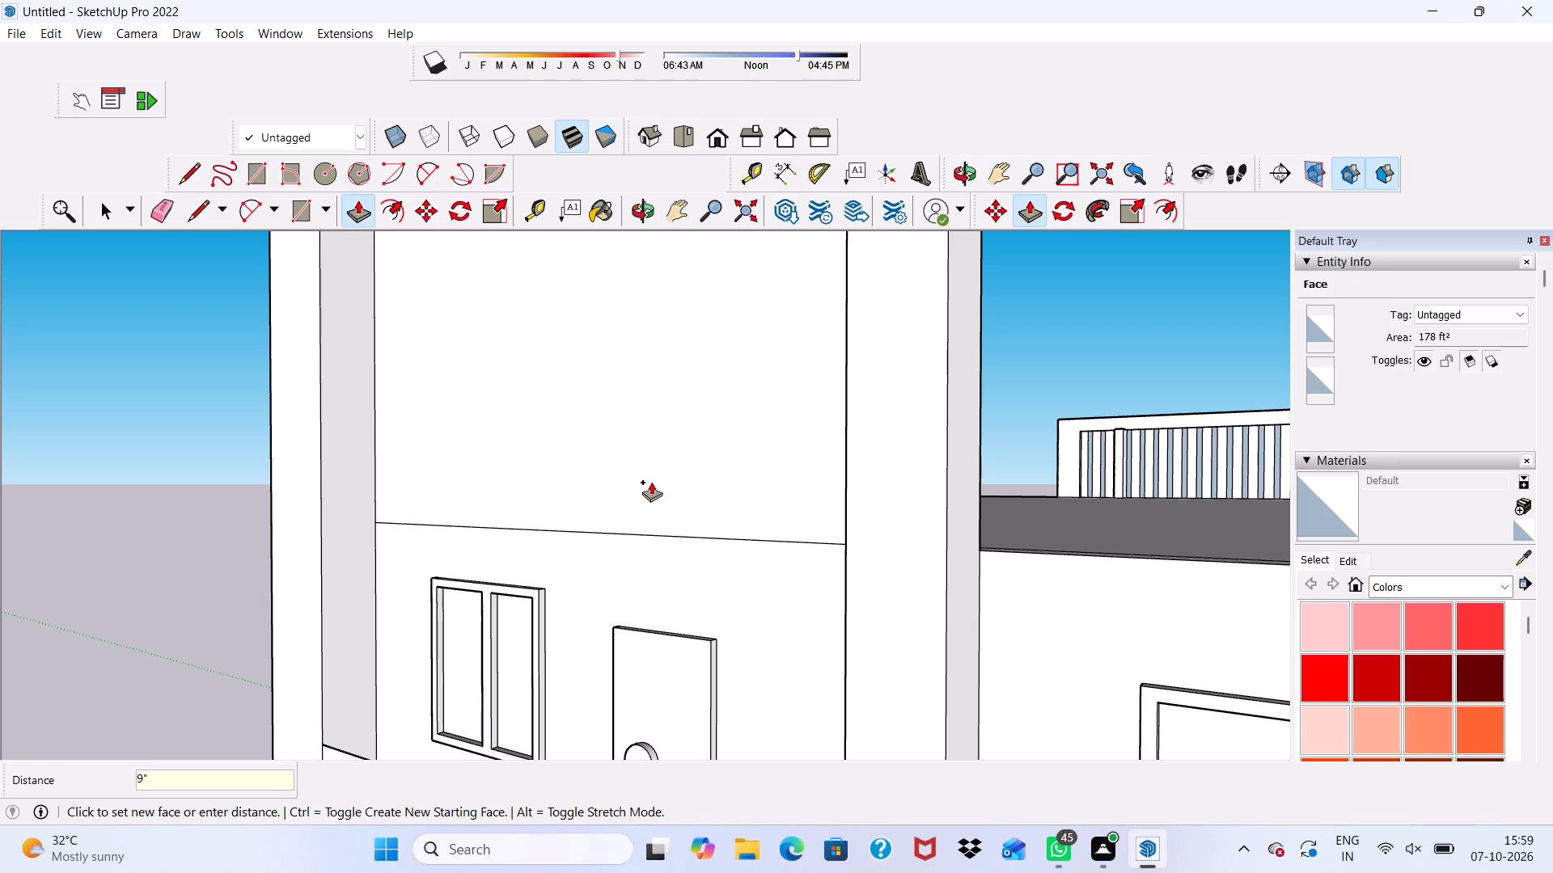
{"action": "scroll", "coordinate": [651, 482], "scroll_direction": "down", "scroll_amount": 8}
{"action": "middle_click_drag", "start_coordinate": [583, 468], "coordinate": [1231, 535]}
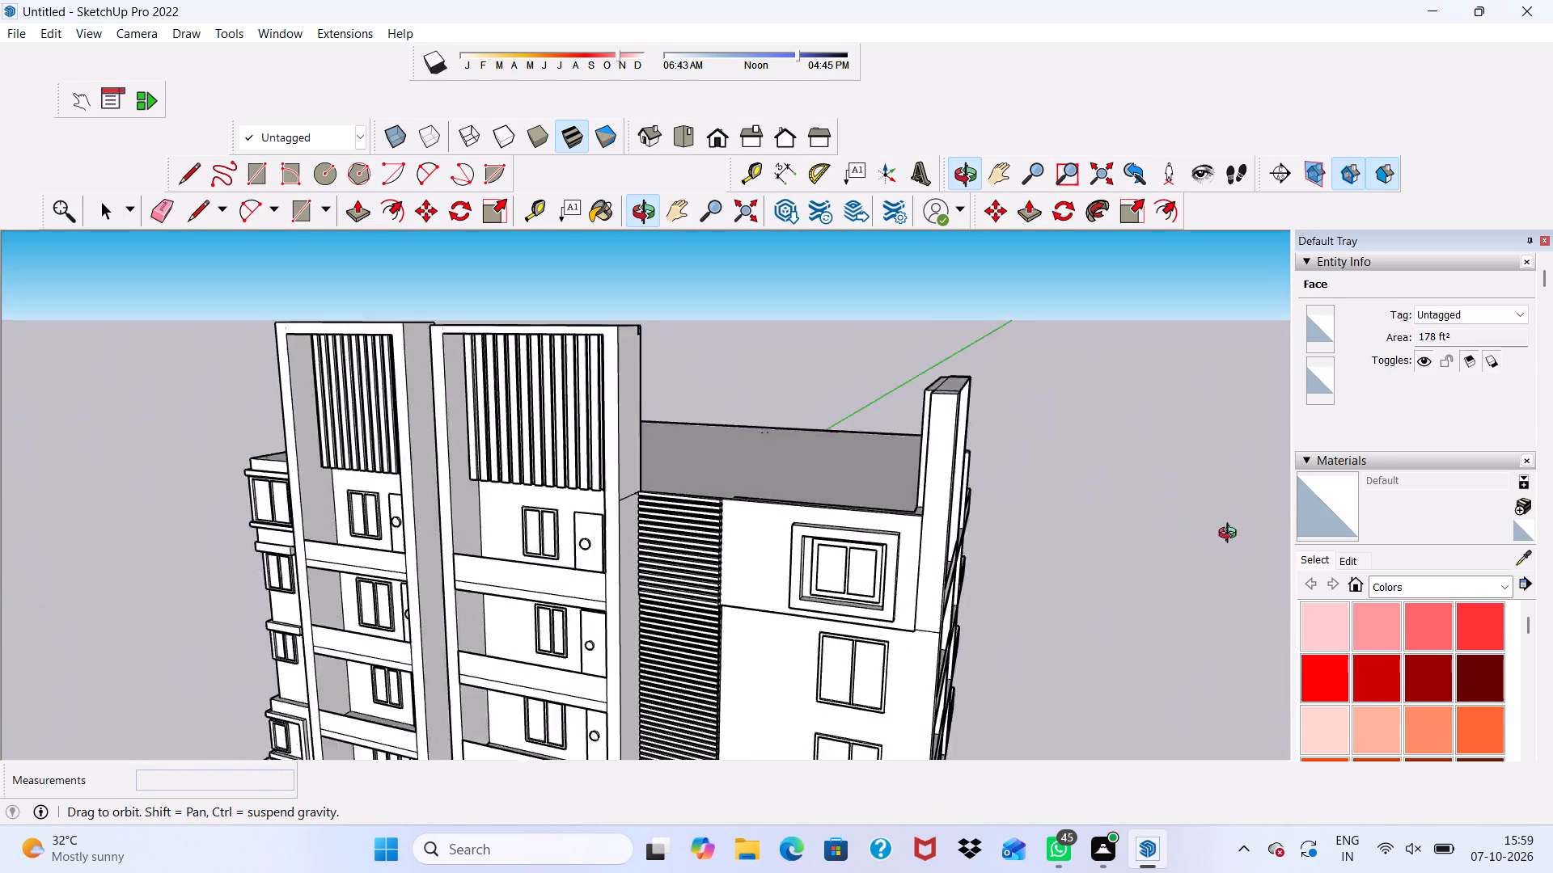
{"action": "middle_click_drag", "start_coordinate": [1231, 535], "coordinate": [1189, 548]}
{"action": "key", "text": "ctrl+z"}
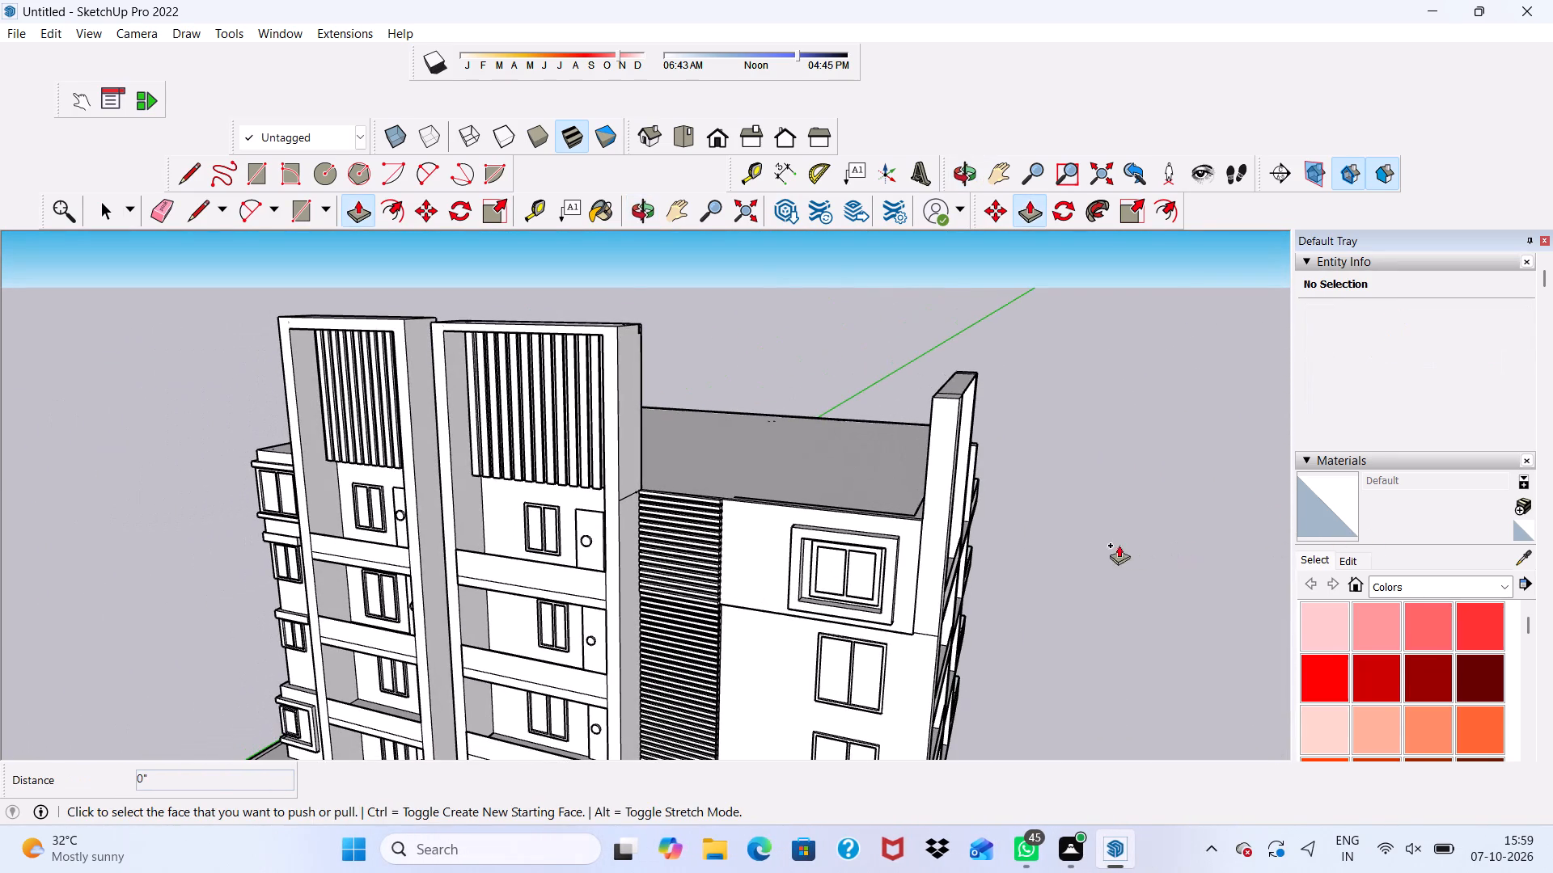
Push/Pull the blue panel face between the raised balcony columns outward by 9".
{"action": "left_click_drag", "start_coordinate": [1068, 528], "coordinate": [971, 449]}
{"action": "scroll", "coordinate": [971, 449], "scroll_direction": "up", "scroll_amount": 5}
{"action": "scroll", "coordinate": [982, 449], "scroll_direction": "down", "scroll_amount": 1}
{"action": "middle_click_drag", "start_coordinate": [982, 449], "coordinate": [719, 424]}
{"action": "left_click", "coordinate": [594, 434]}
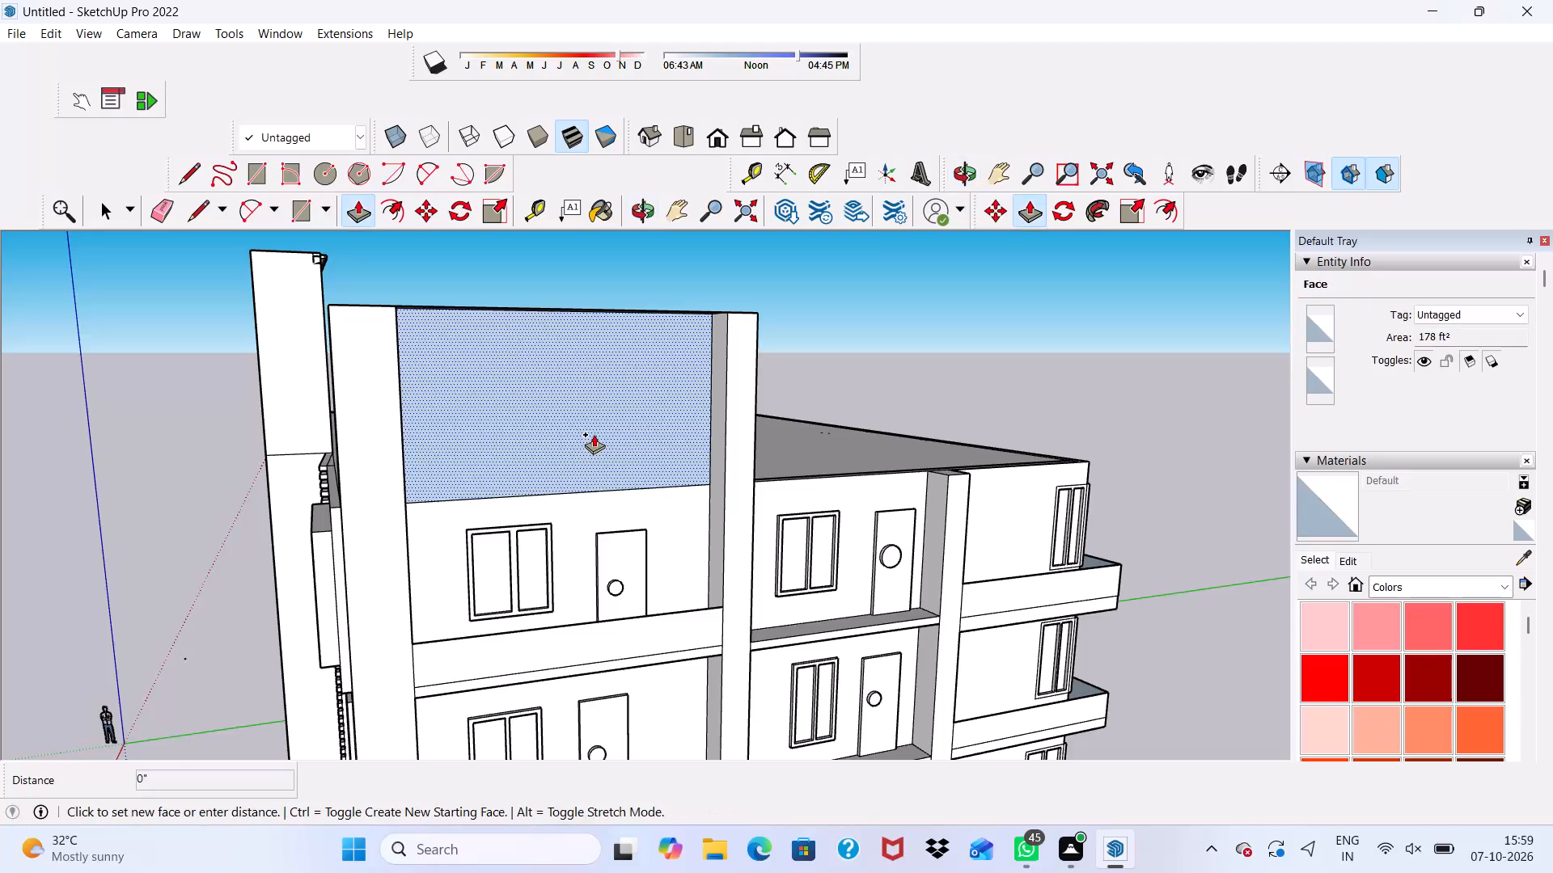
{"action": "scroll", "coordinate": [610, 432], "scroll_direction": "down", "scroll_amount": 5}
{"action": "scroll", "coordinate": [646, 448], "scroll_direction": "up", "scroll_amount": 1}
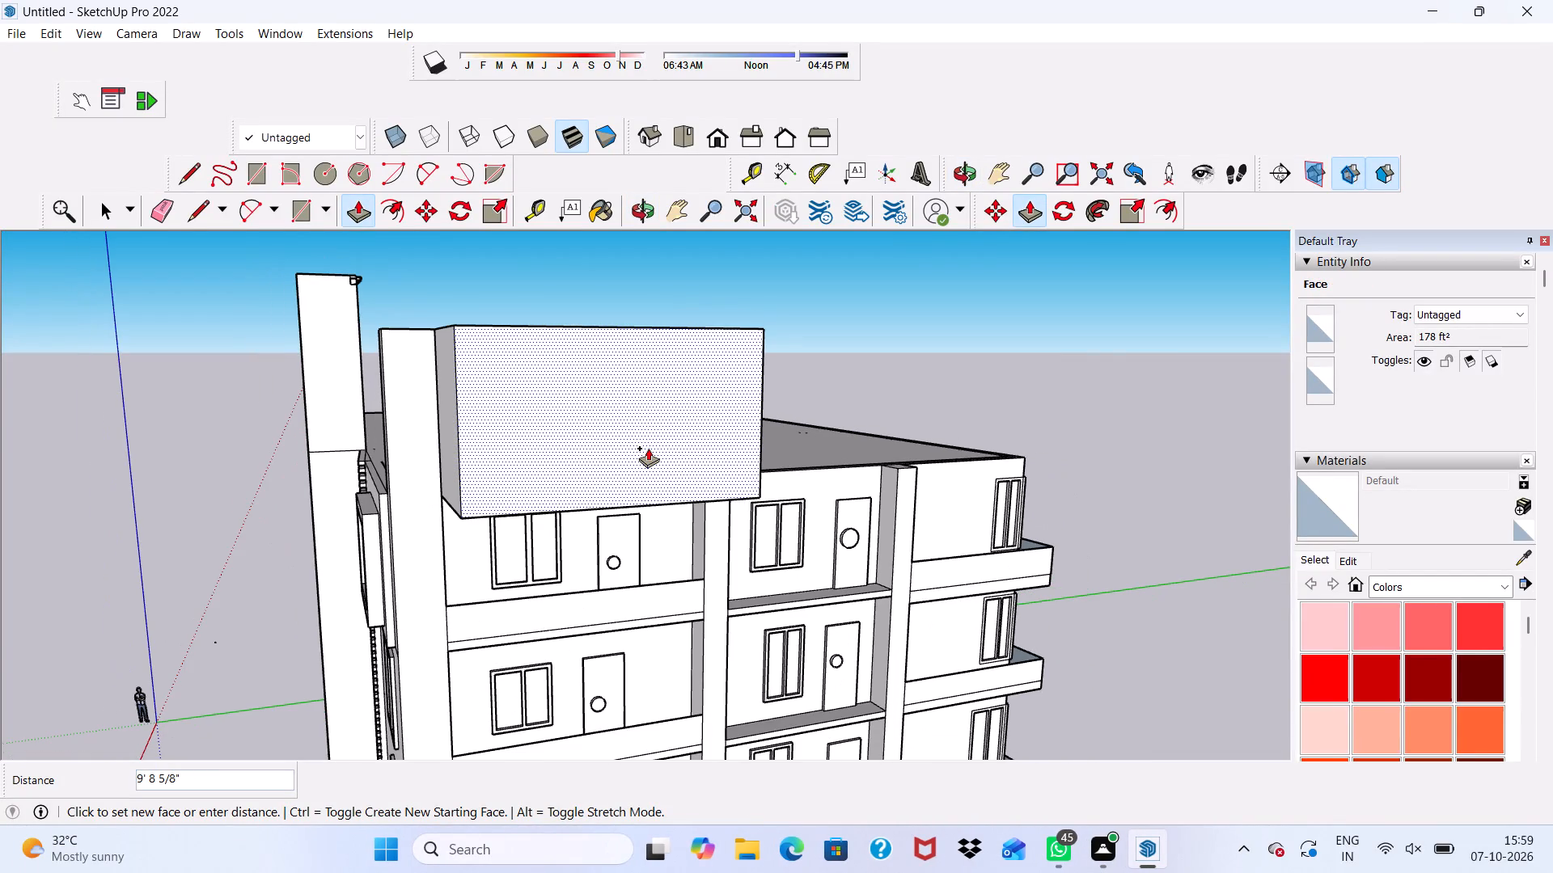
{"action": "key", "text": "9"}
{"action": "key", "text": "shift+quotedbl"}
{"action": "key", "text": "Return"}
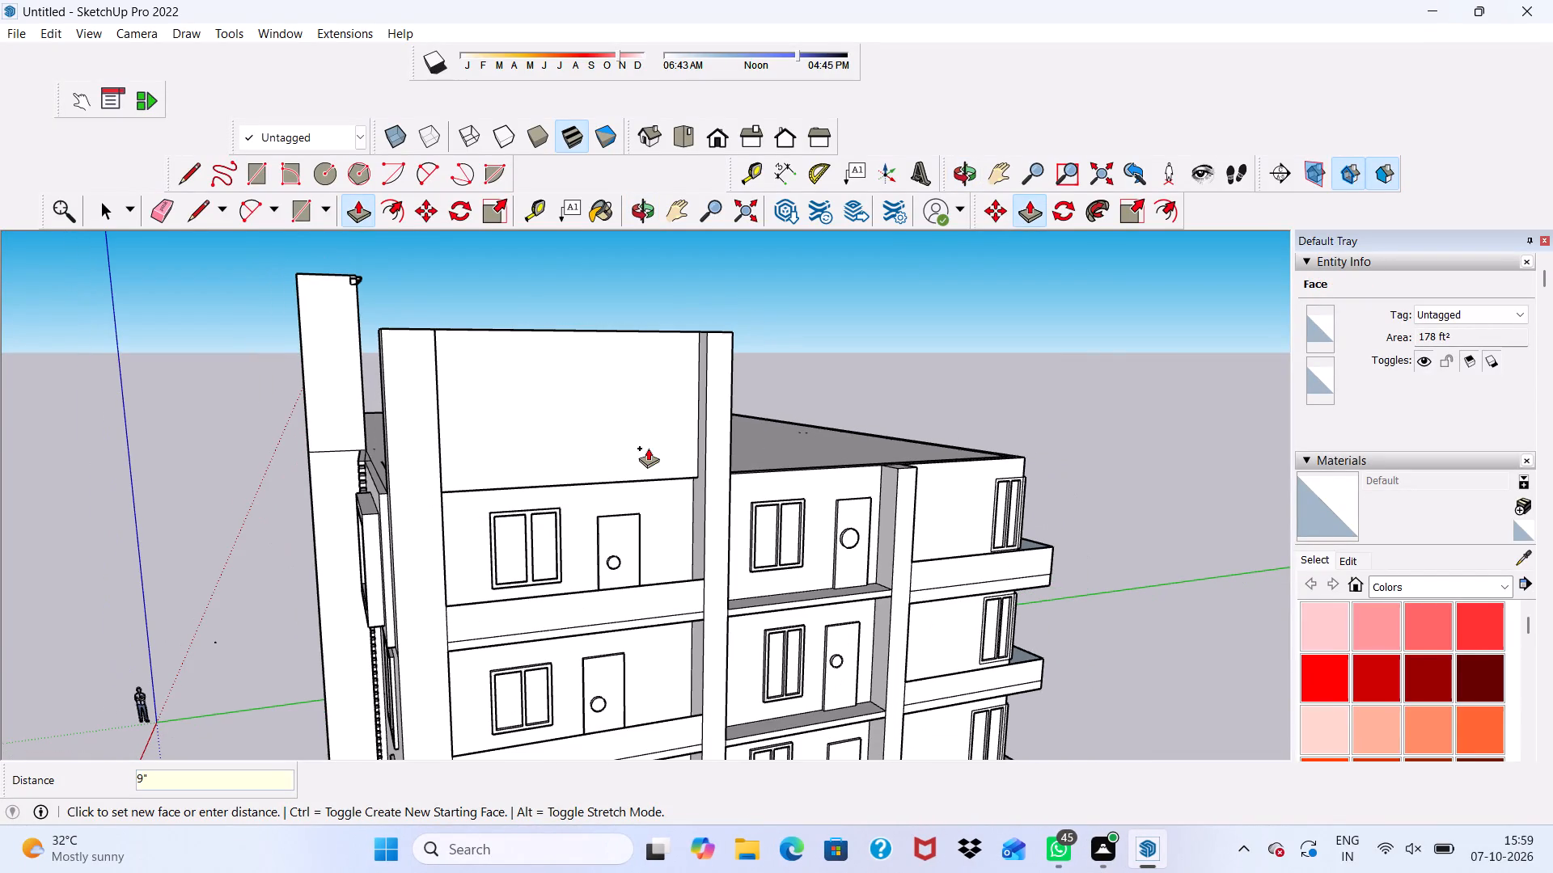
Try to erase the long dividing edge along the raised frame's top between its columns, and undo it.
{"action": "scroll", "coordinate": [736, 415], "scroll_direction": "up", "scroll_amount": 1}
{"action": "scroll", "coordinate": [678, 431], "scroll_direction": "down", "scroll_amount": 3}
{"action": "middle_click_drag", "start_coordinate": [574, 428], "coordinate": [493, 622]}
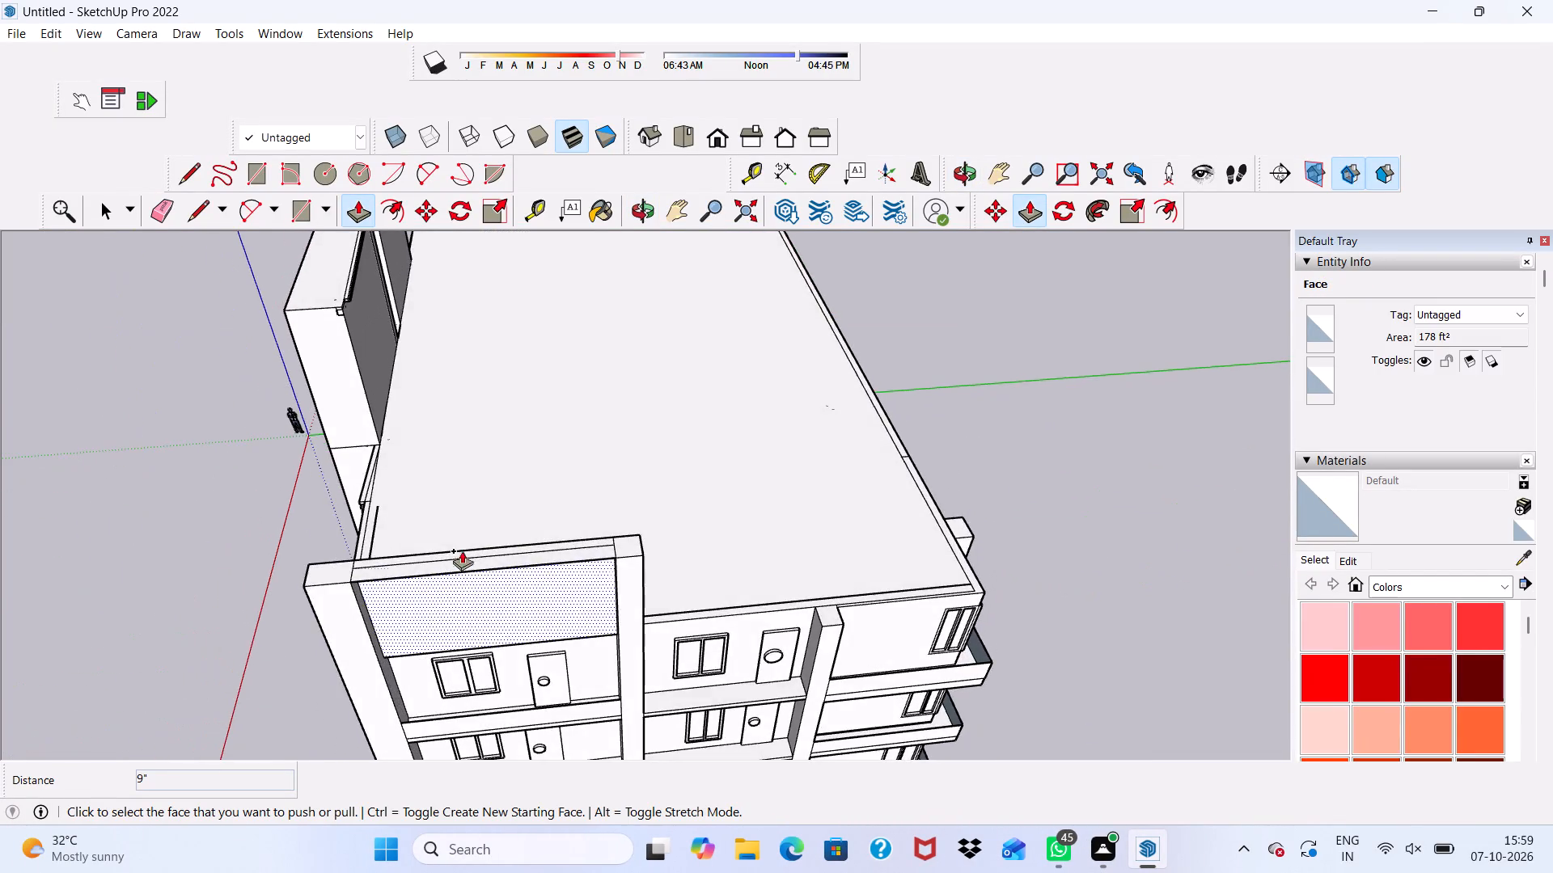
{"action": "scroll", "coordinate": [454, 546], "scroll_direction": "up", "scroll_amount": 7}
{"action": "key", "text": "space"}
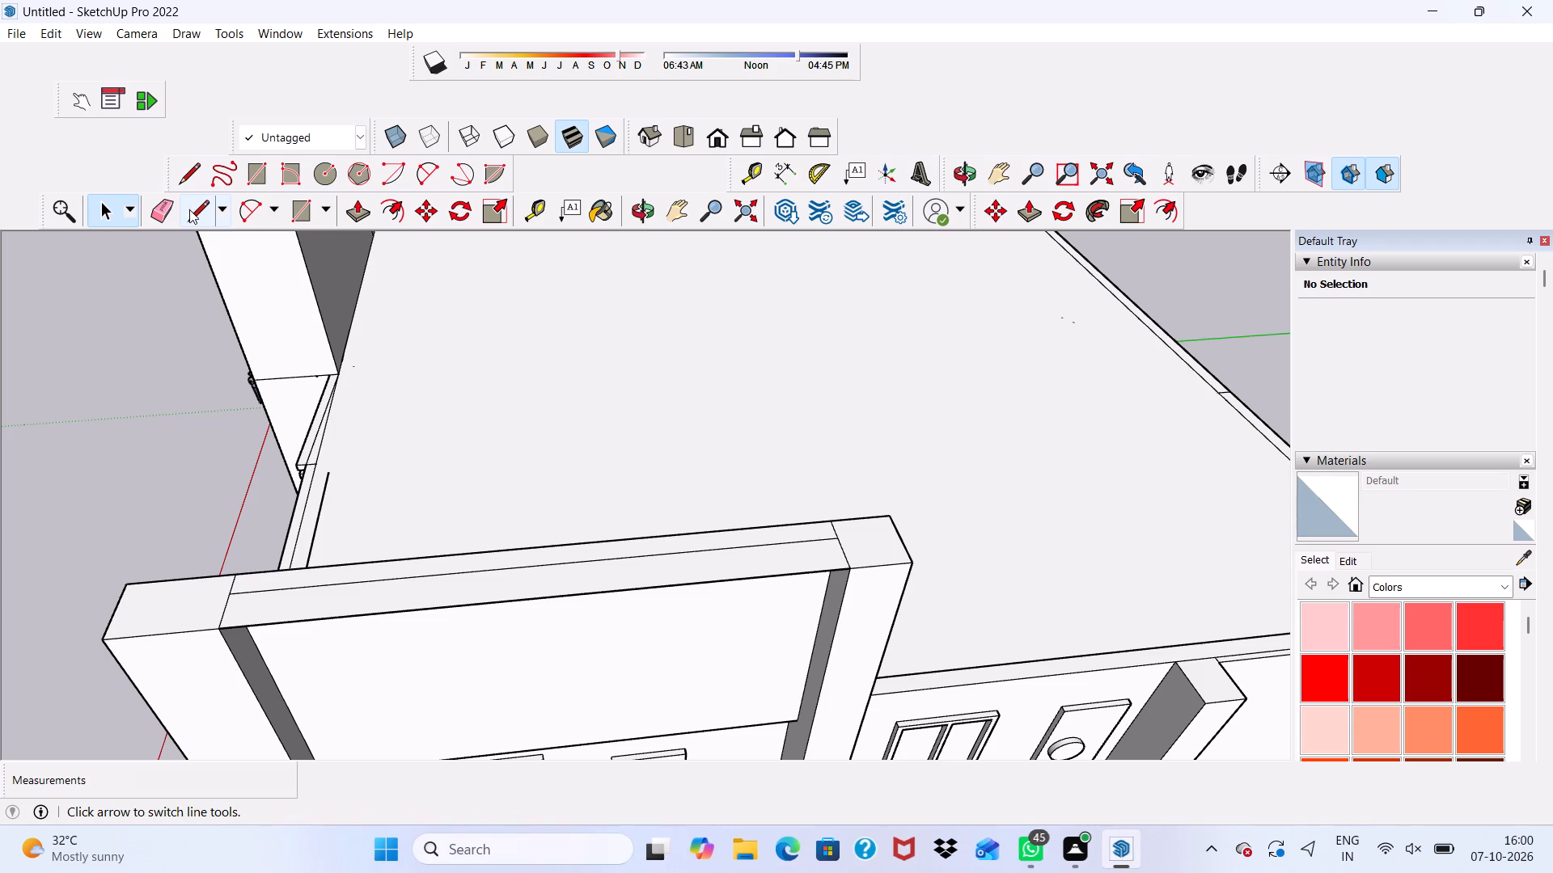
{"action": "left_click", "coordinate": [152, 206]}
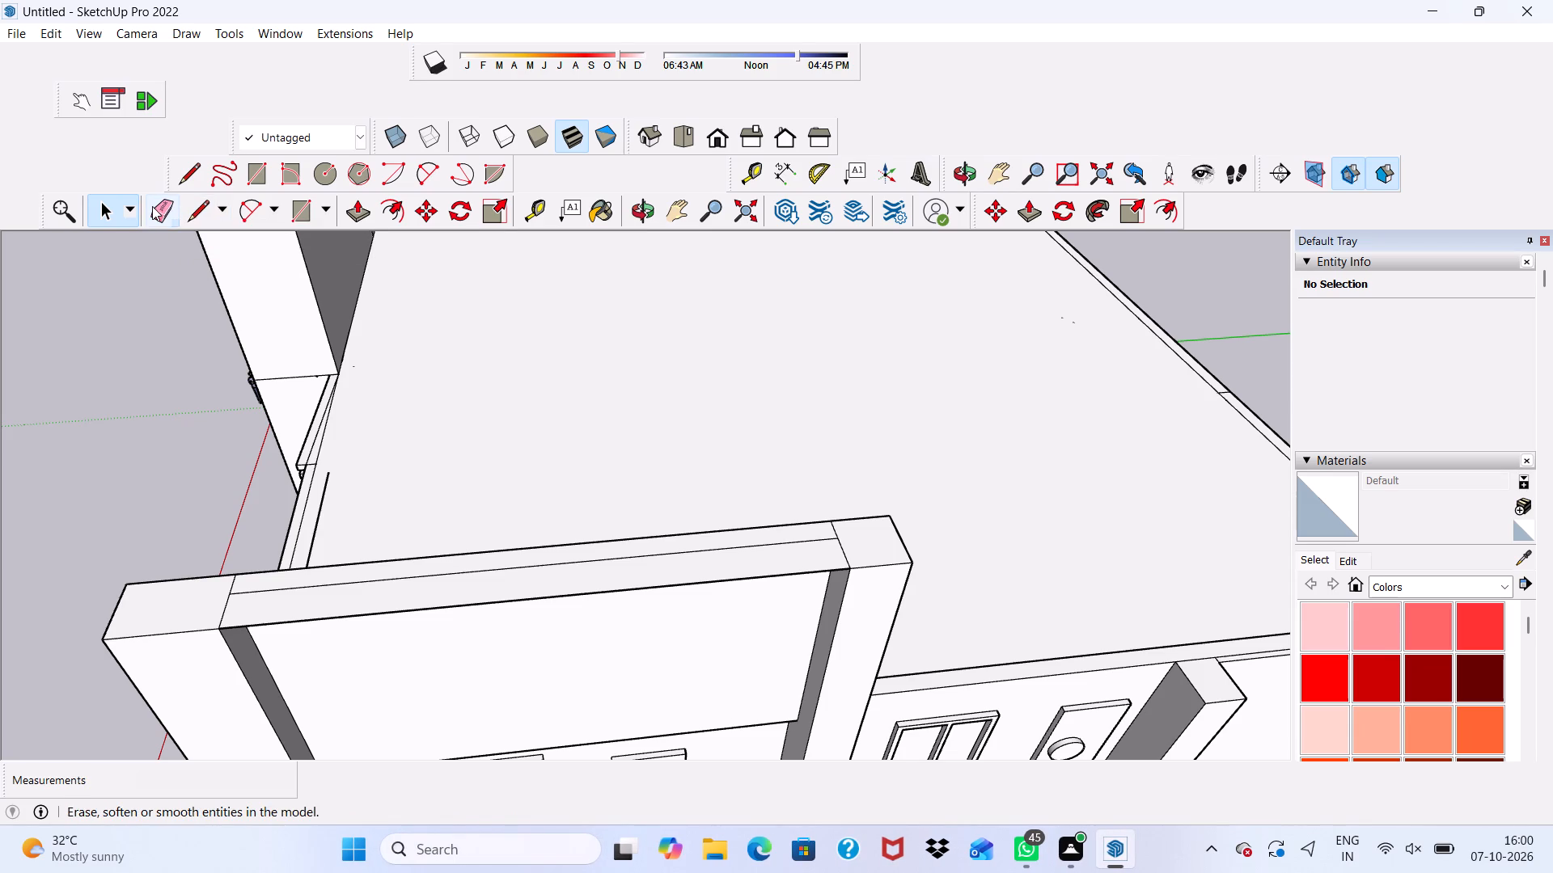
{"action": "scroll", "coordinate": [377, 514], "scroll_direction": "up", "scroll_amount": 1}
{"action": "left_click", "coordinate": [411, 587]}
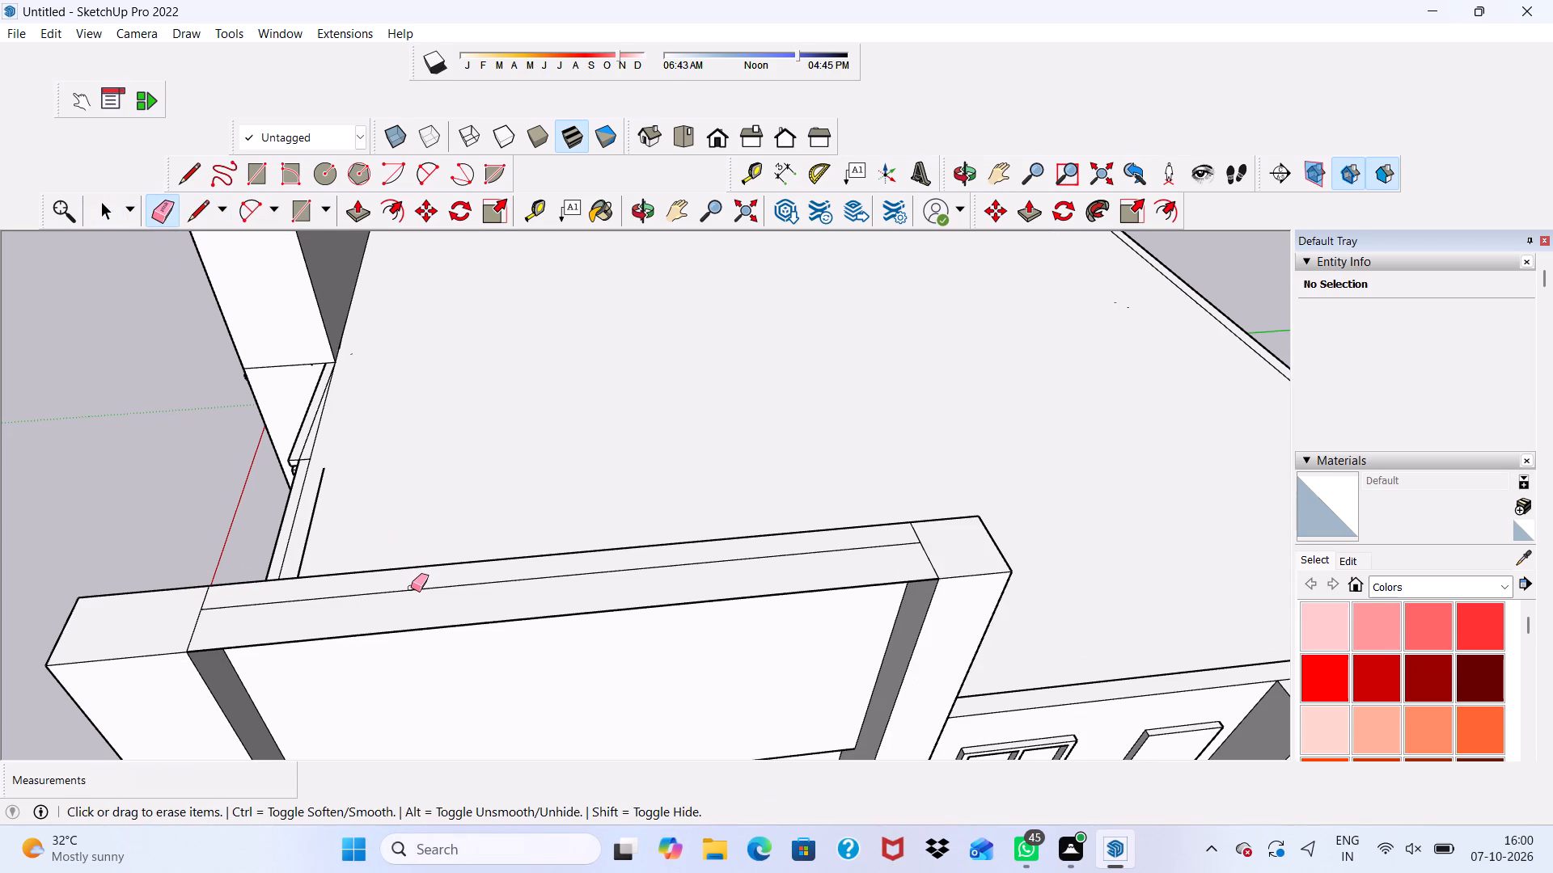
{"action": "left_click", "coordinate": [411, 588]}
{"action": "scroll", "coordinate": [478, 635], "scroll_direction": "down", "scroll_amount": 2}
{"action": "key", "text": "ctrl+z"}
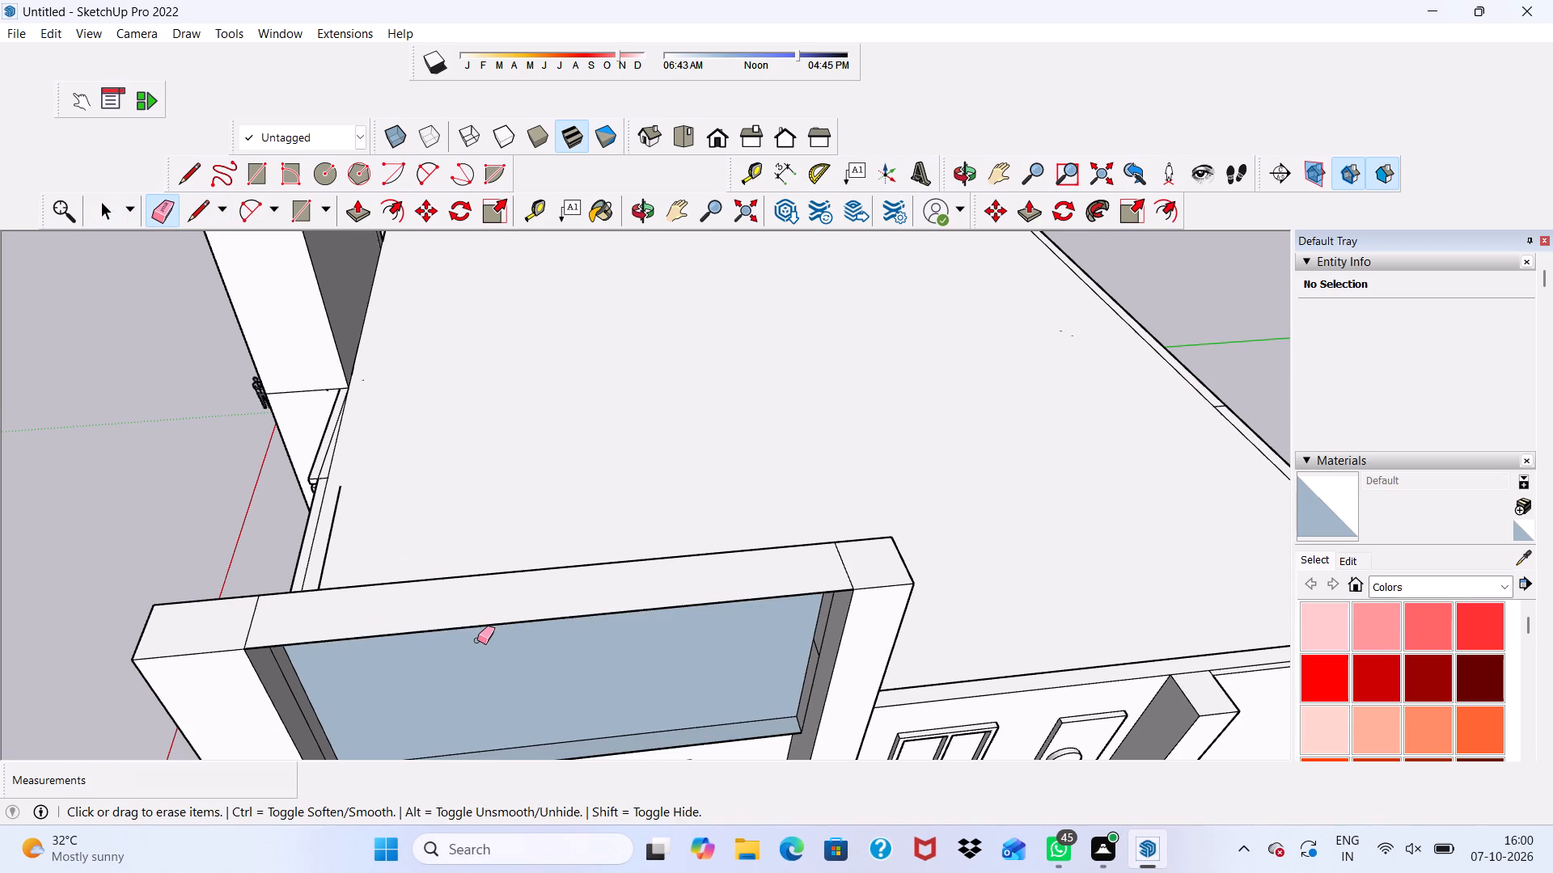
Push/Pull the top face of the raised frame's column beside the two tall roof-level walls upward by 1'.
{"action": "key", "text": "space"}
{"action": "scroll", "coordinate": [244, 601], "scroll_direction": "up", "scroll_amount": 4}
{"action": "left_click", "coordinate": [158, 644]}
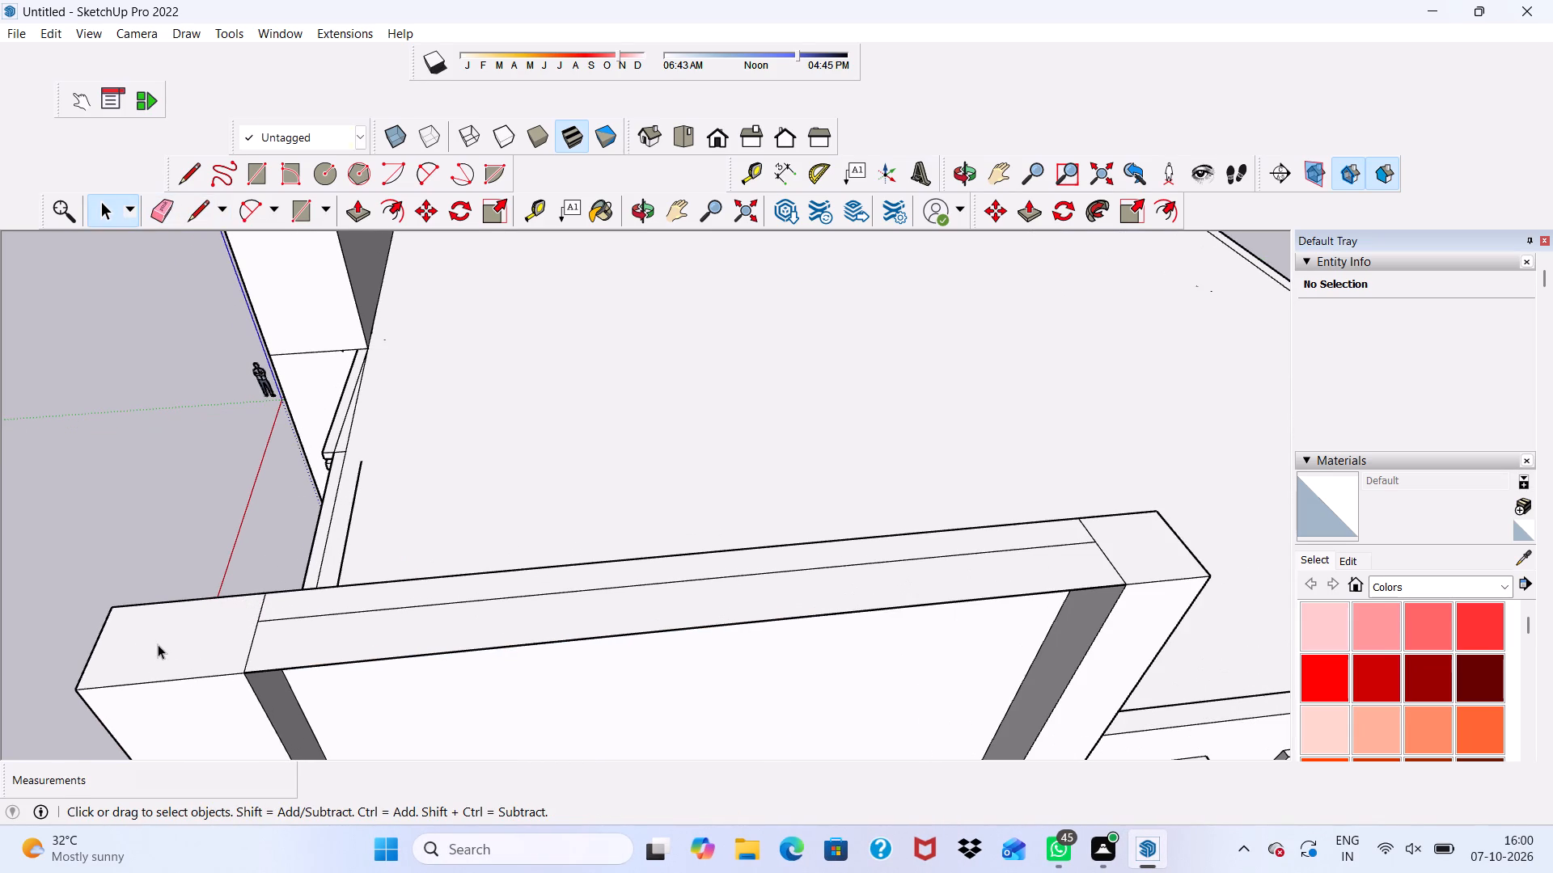
{"action": "left_click", "coordinate": [357, 211]}
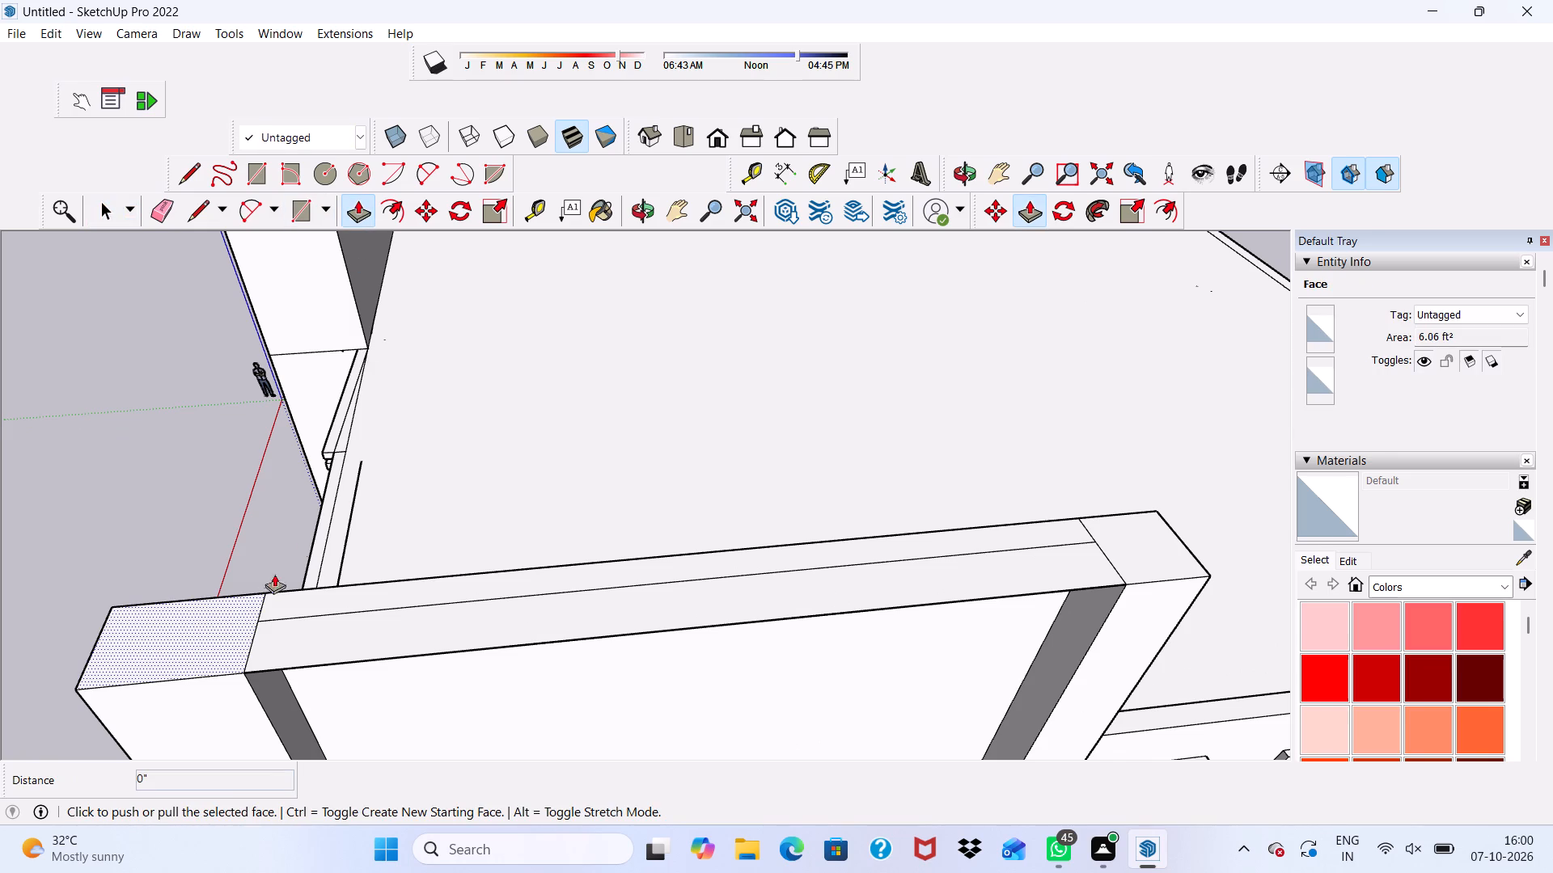
{"action": "left_click", "coordinate": [200, 639]}
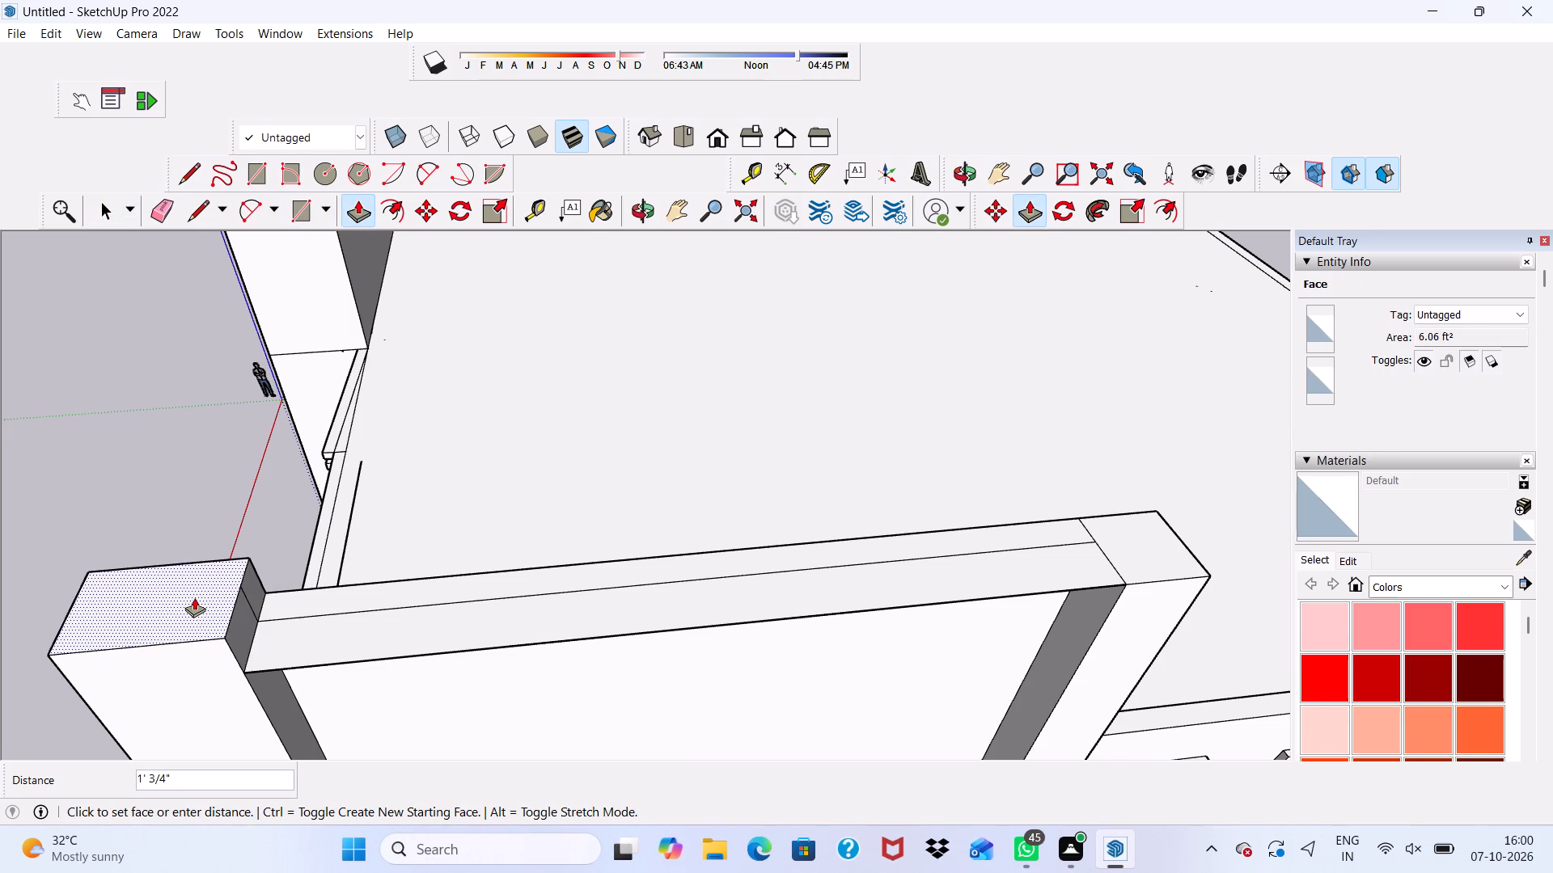
{"action": "type", "text": "1'"}
{"action": "key", "text": "Return"}
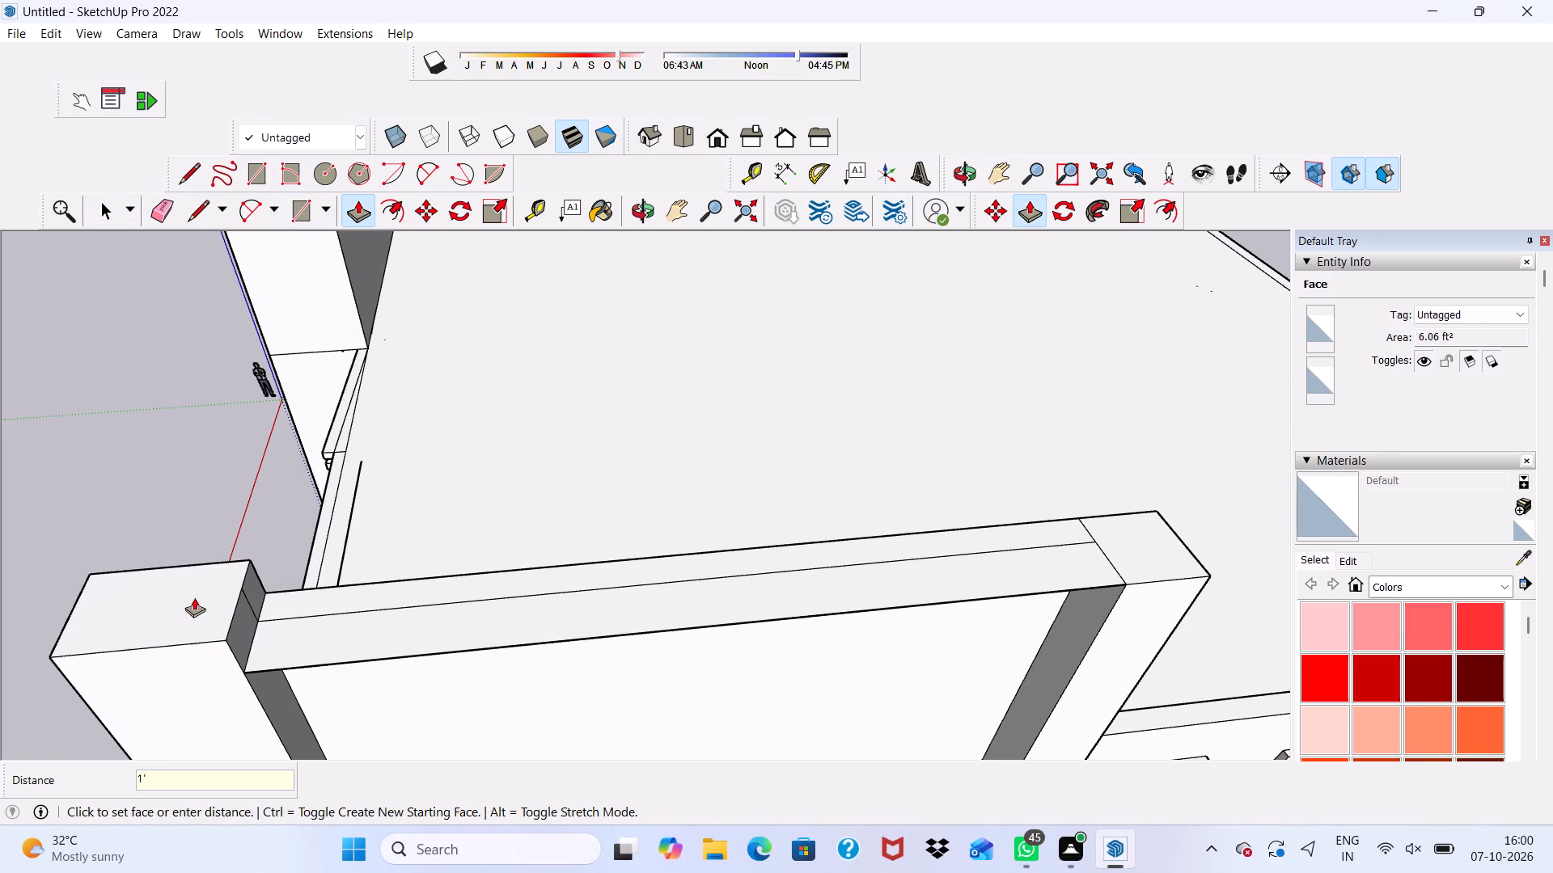
Push/Pull the front part of that column extension's inner side face along the frame's top to the far column's outer end.
{"action": "scroll", "coordinate": [271, 635], "scroll_direction": "up", "scroll_amount": 4}
{"action": "left_click", "coordinate": [232, 605]}
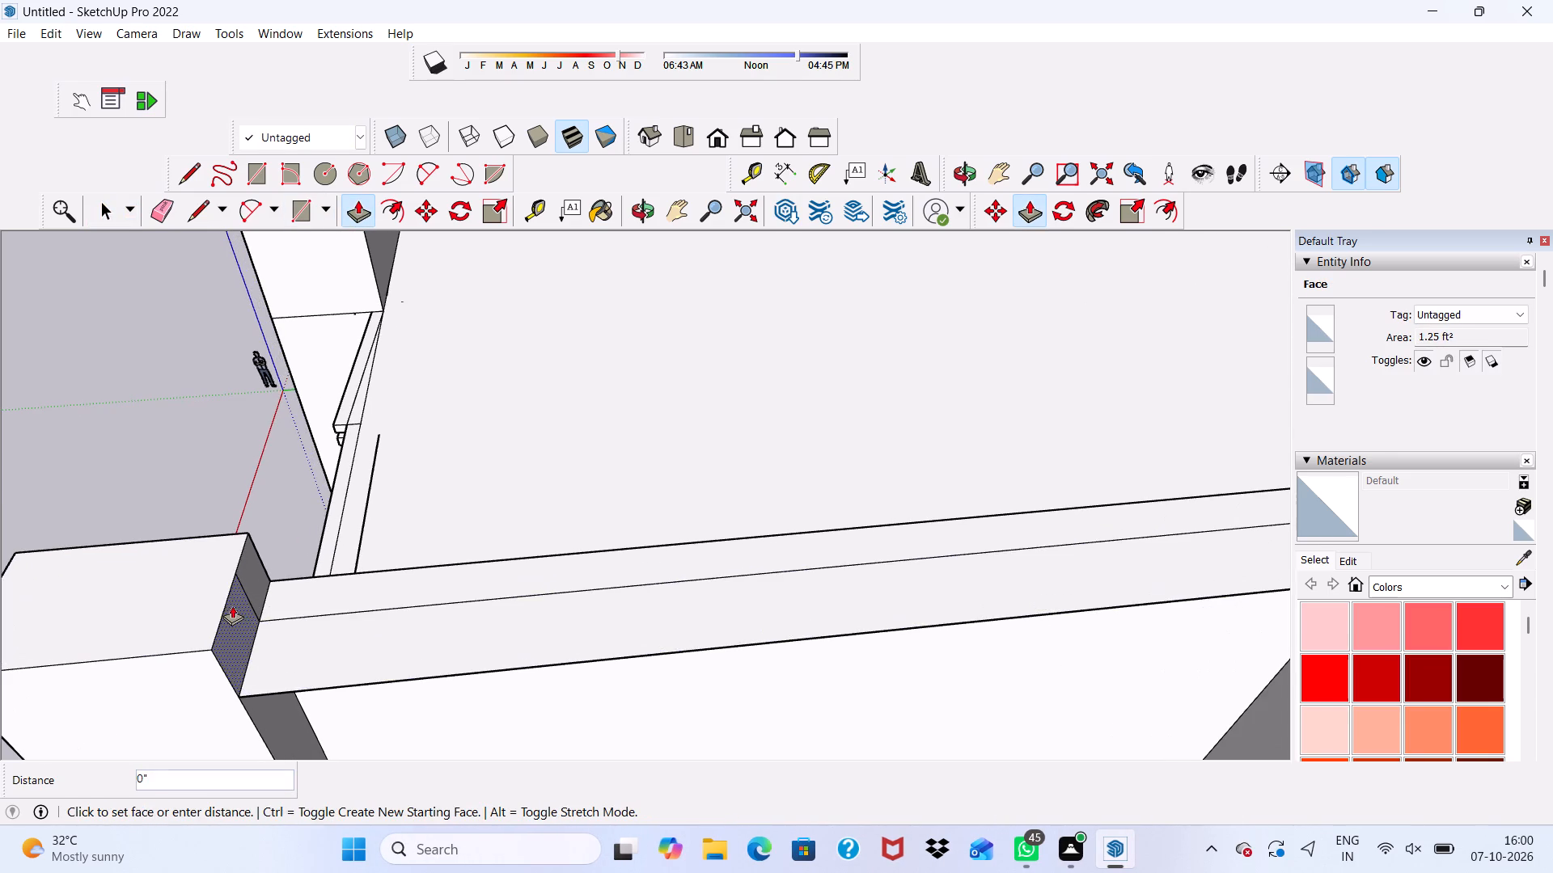
{"action": "scroll", "coordinate": [383, 660], "scroll_direction": "down", "scroll_amount": 7}
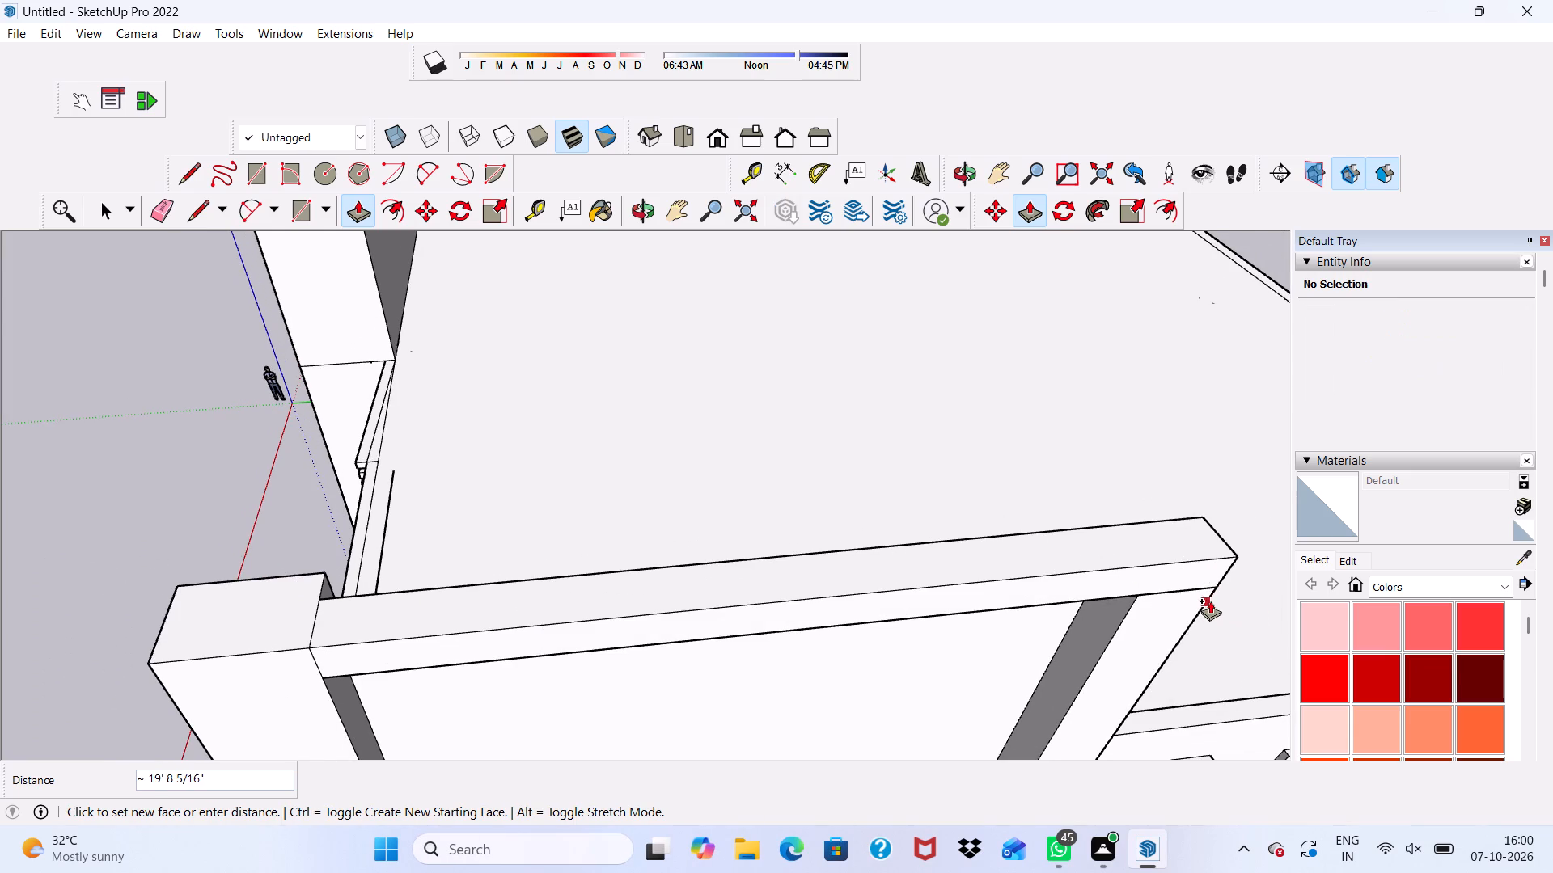
{"action": "scroll", "coordinate": [1210, 601], "scroll_direction": "up", "scroll_amount": 1}
{"action": "left_click", "coordinate": [1210, 599]}
Push/Pull the rear face of the new top beam by 9", flush with the back of the panel.
{"action": "scroll", "coordinate": [1065, 601], "scroll_direction": "down", "scroll_amount": 1}
{"action": "middle_click_drag", "start_coordinate": [1064, 596], "coordinate": [289, 661]}
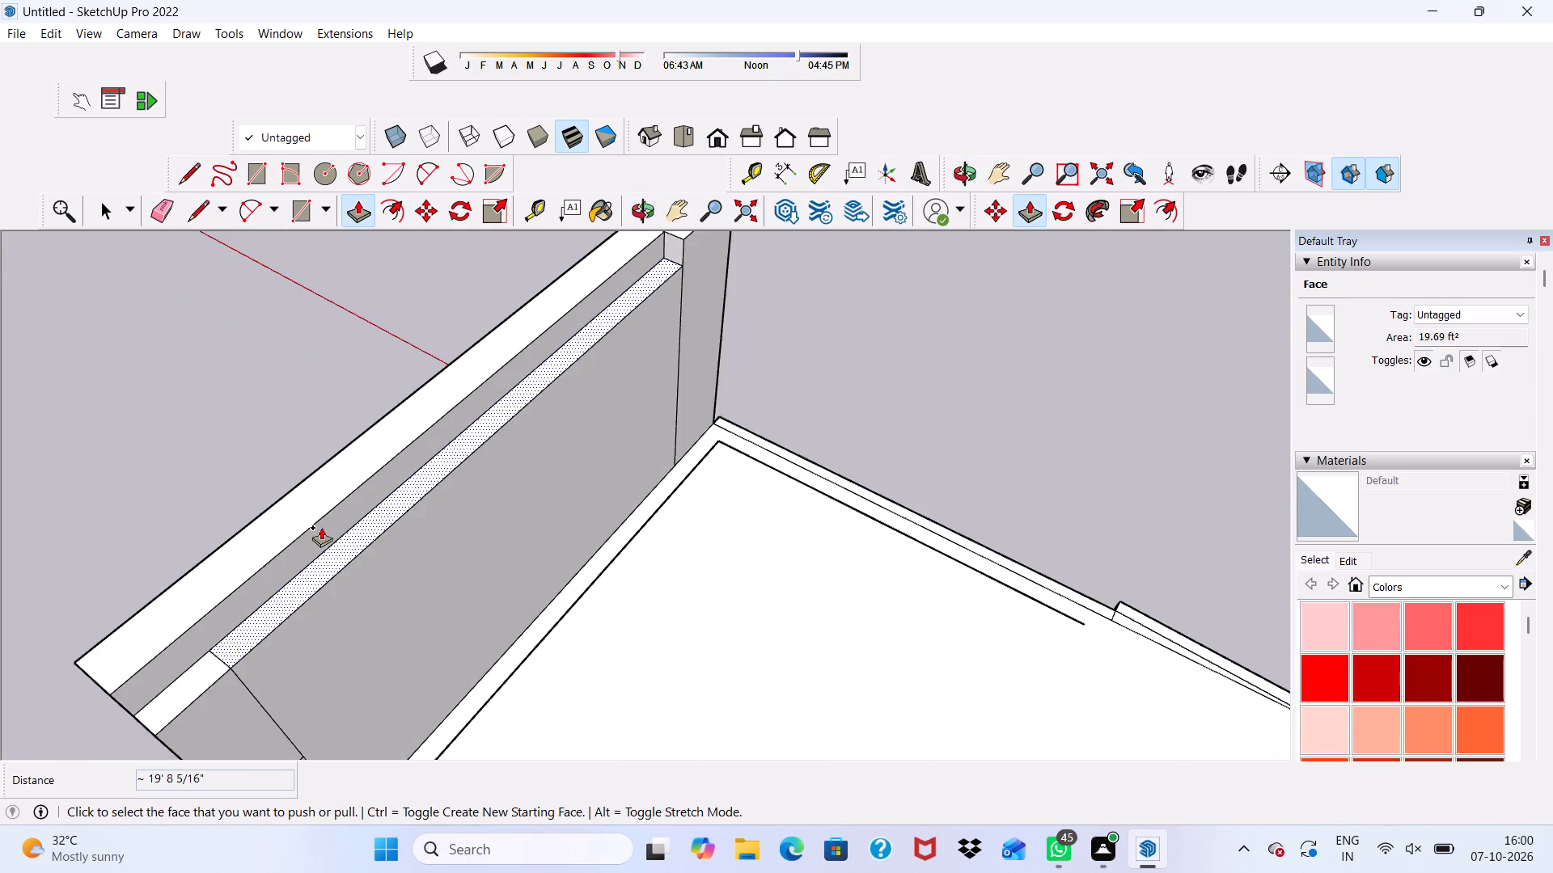
{"action": "scroll", "coordinate": [327, 525], "scroll_direction": "up", "scroll_amount": 3}
{"action": "left_click", "coordinate": [327, 525]}
{"action": "scroll", "coordinate": [366, 559], "scroll_direction": "down", "scroll_amount": 4}
{"action": "middle_click_drag", "start_coordinate": [357, 547], "coordinate": [349, 454]}
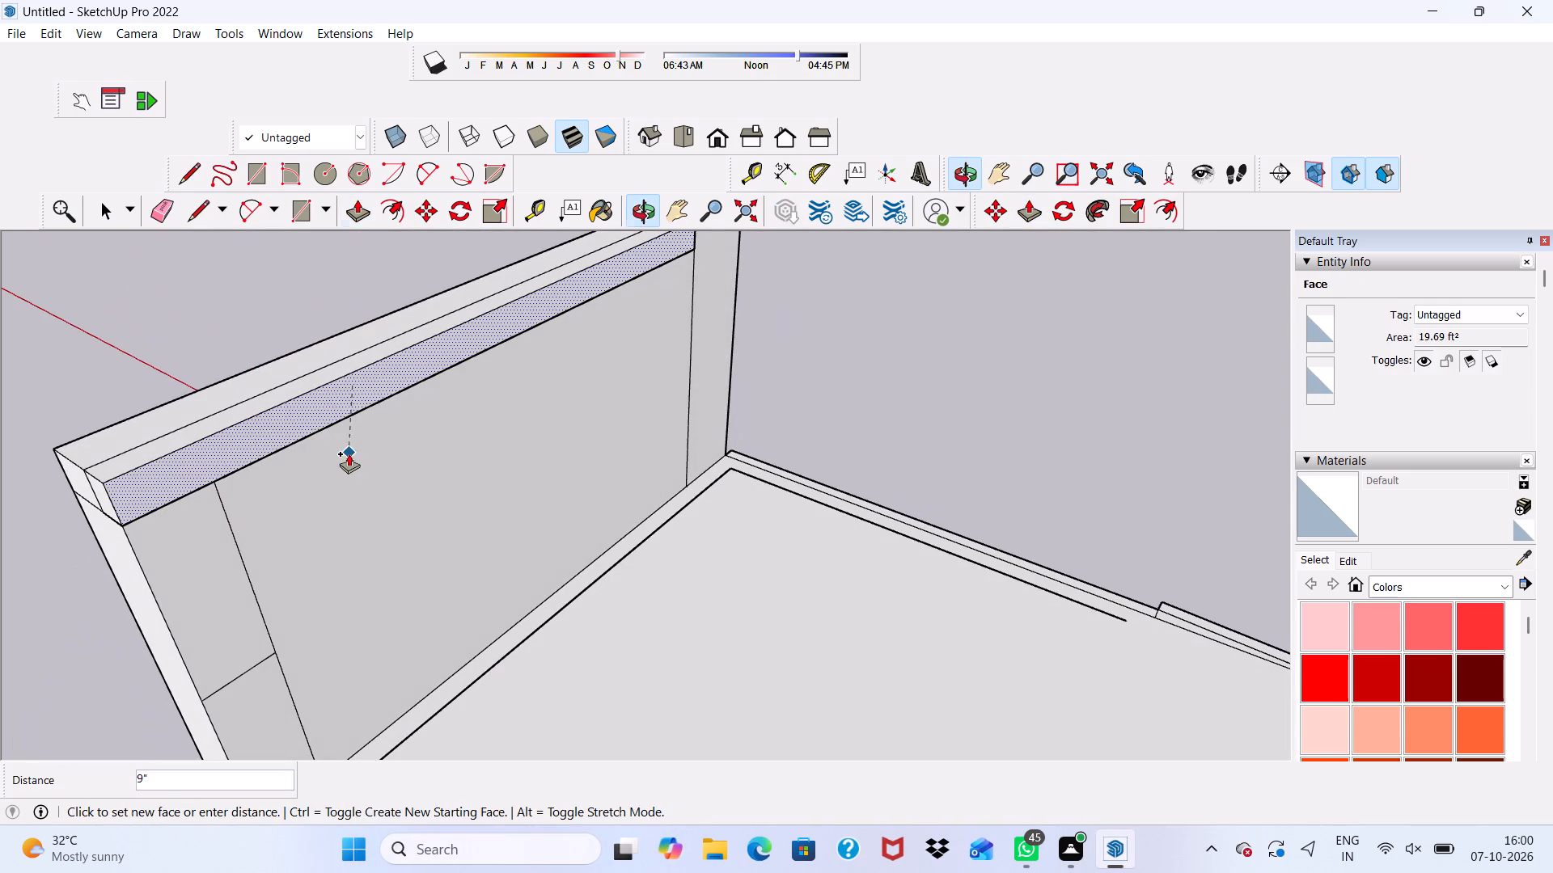
{"action": "left_click", "coordinate": [188, 538]}
Erase the seam edges on the top beam's end face and the long dividing edge along its top.
{"action": "scroll", "coordinate": [184, 538], "scroll_direction": "down", "scroll_amount": 9}
{"action": "middle_click_drag", "start_coordinate": [176, 546], "coordinate": [233, 556]}
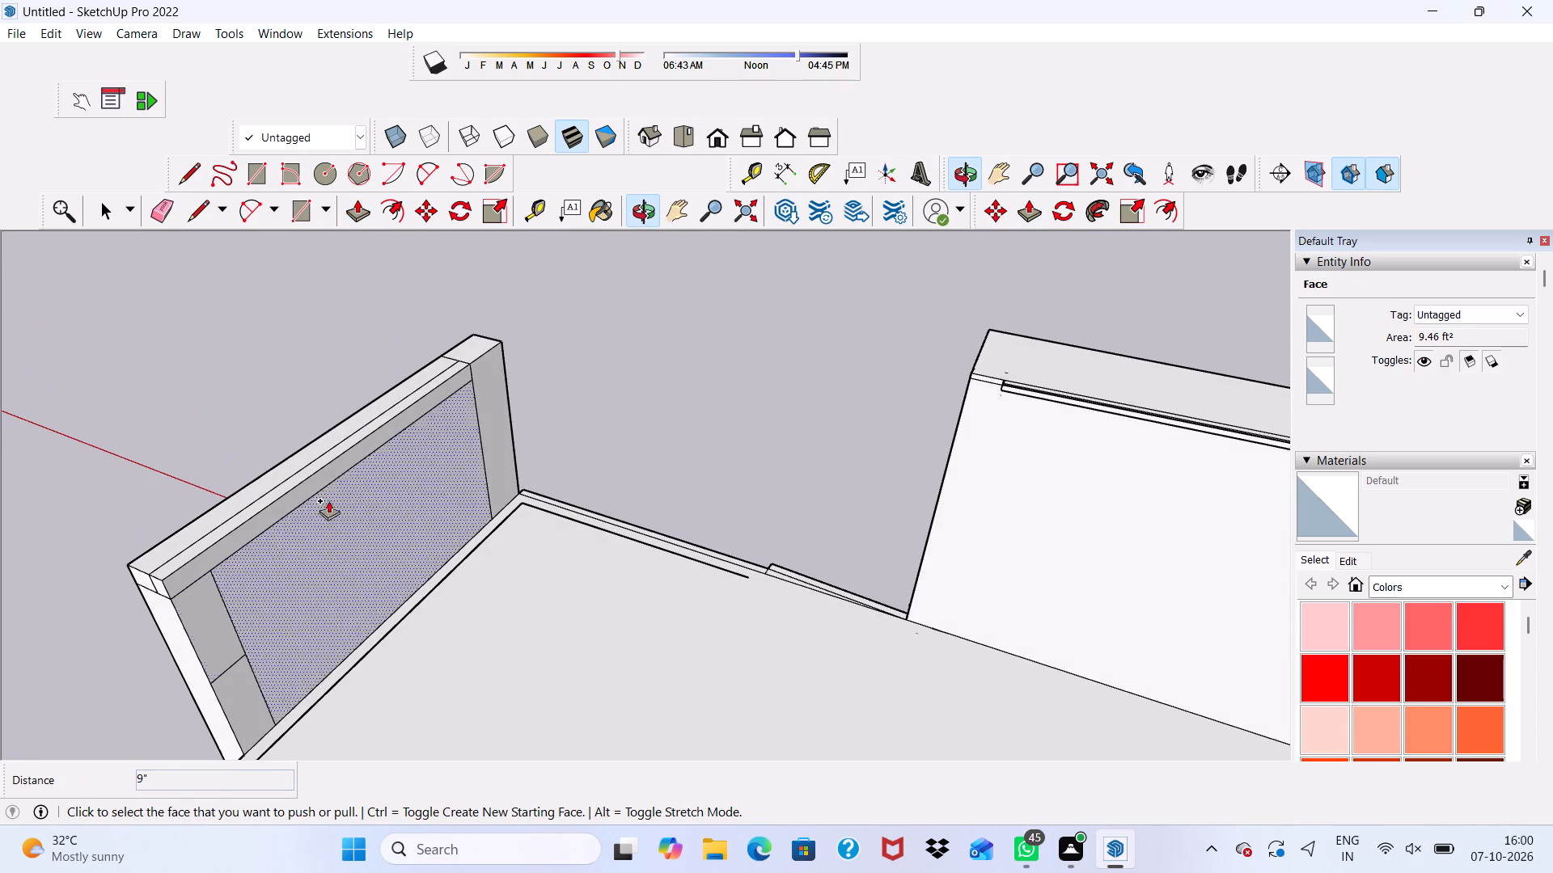
{"action": "left_click", "coordinate": [165, 205]}
{"action": "scroll", "coordinate": [70, 585], "scroll_direction": "up", "scroll_amount": 6}
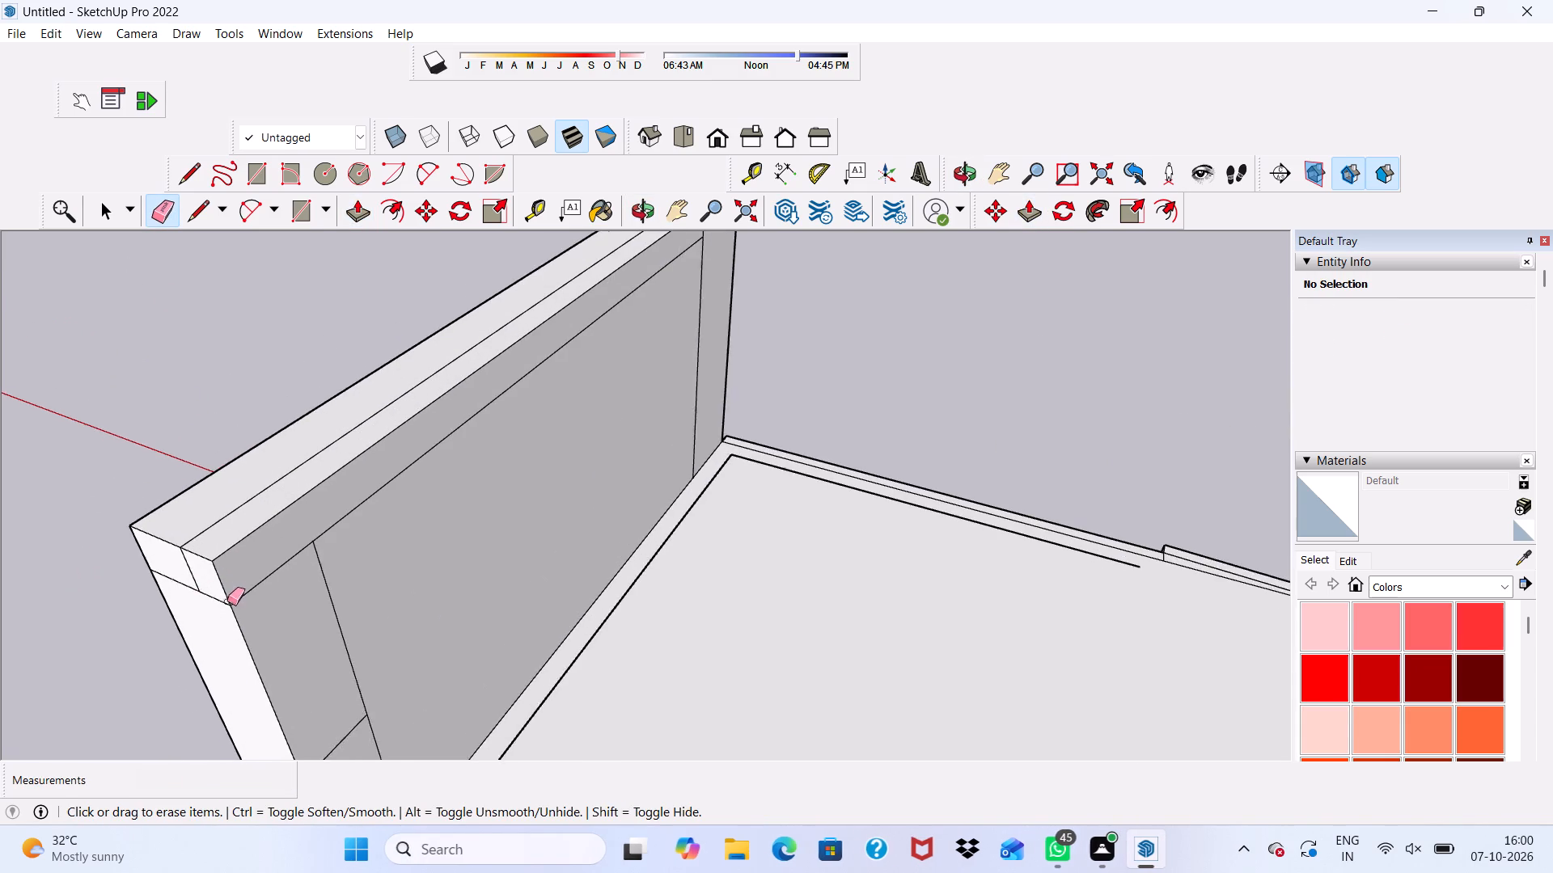
{"action": "scroll", "coordinate": [227, 601], "scroll_direction": "up", "scroll_amount": 5}
{"action": "left_click", "coordinate": [188, 571]}
{"action": "left_click_drag", "start_coordinate": [178, 551], "coordinate": [178, 559]}
{"action": "left_click", "coordinate": [178, 559]}
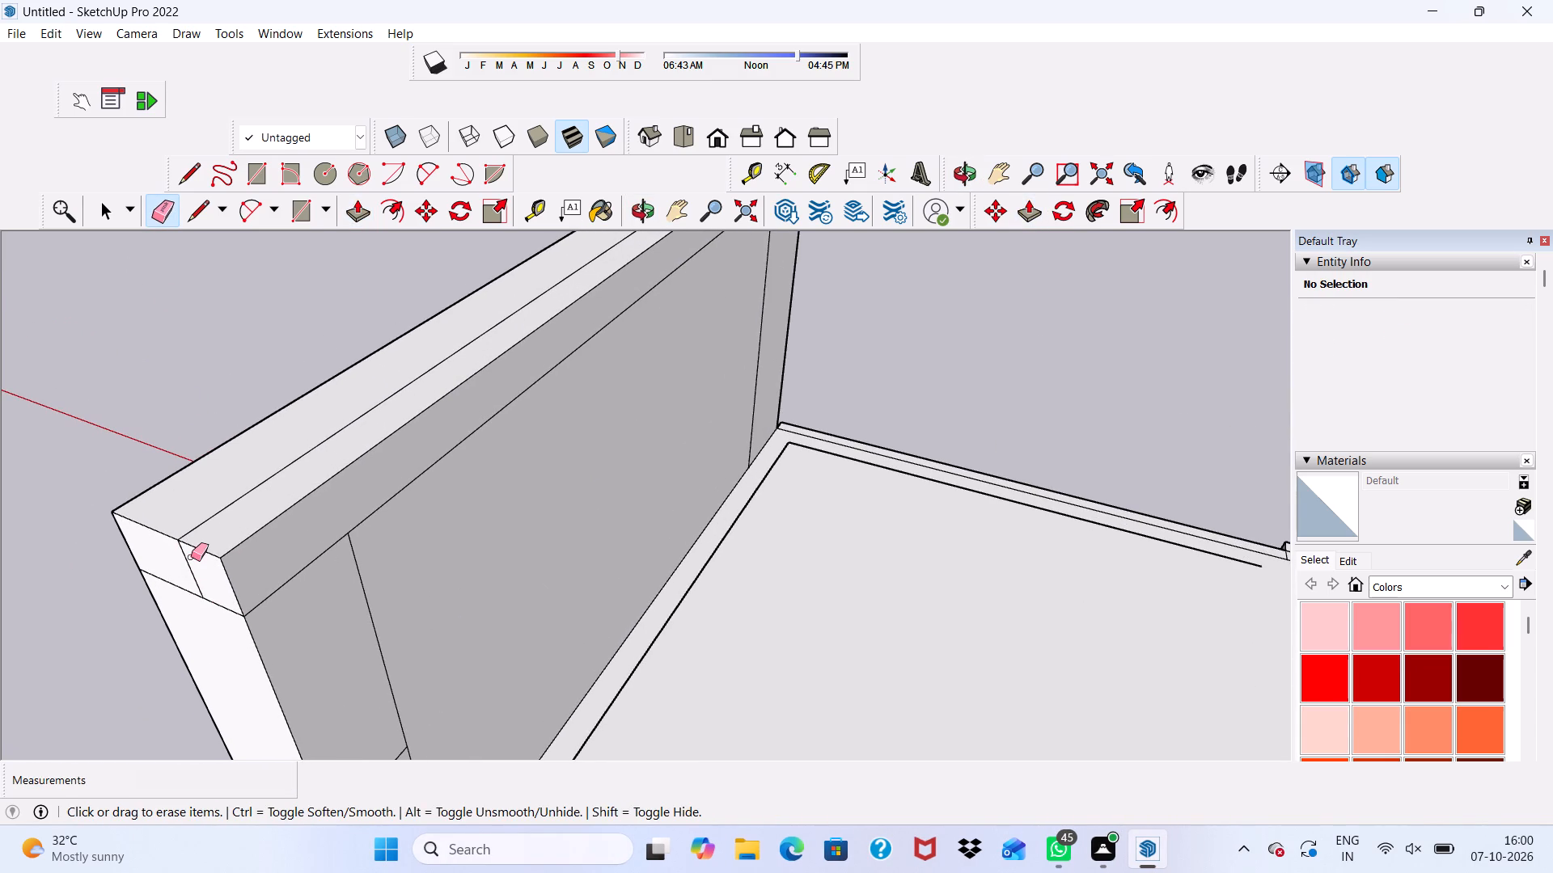
{"action": "left_click_drag", "start_coordinate": [191, 557], "coordinate": [180, 564]}
{"action": "left_click_drag", "start_coordinate": [200, 519], "coordinate": [216, 522]}
Erase the short seam across the beam's top above the column beside the tall roof-level walls.
{"action": "scroll", "coordinate": [212, 524], "scroll_direction": "down", "scroll_amount": 5}
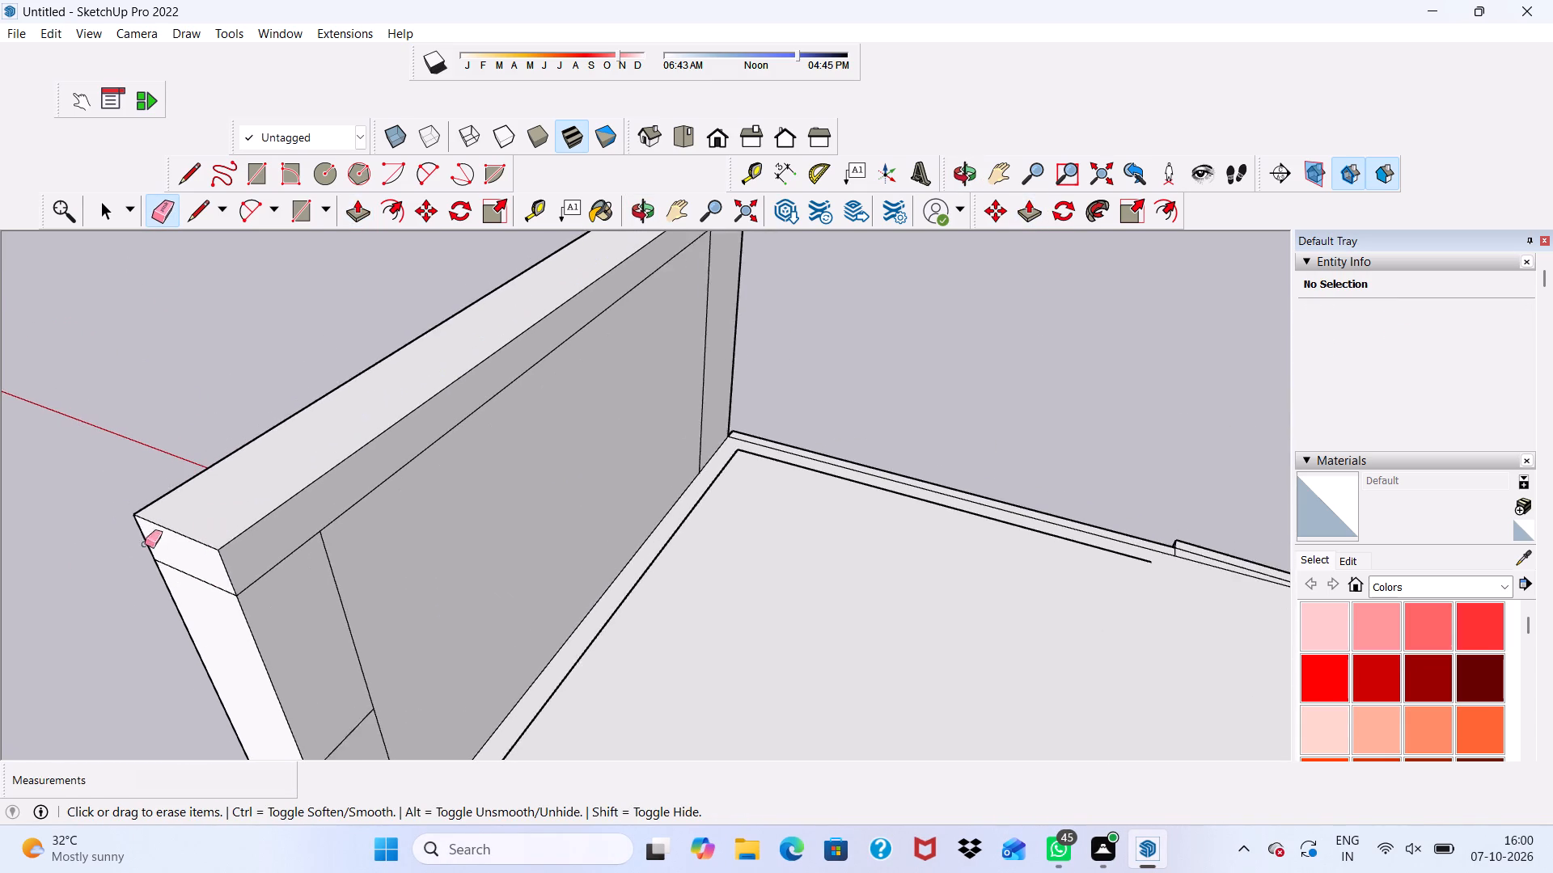
{"action": "scroll", "coordinate": [122, 552], "scroll_direction": "down", "scroll_amount": 1}
{"action": "scroll", "coordinate": [871, 429], "scroll_direction": "down", "scroll_amount": 3}
{"action": "middle_click_drag", "start_coordinate": [179, 595], "coordinate": [601, 547]}
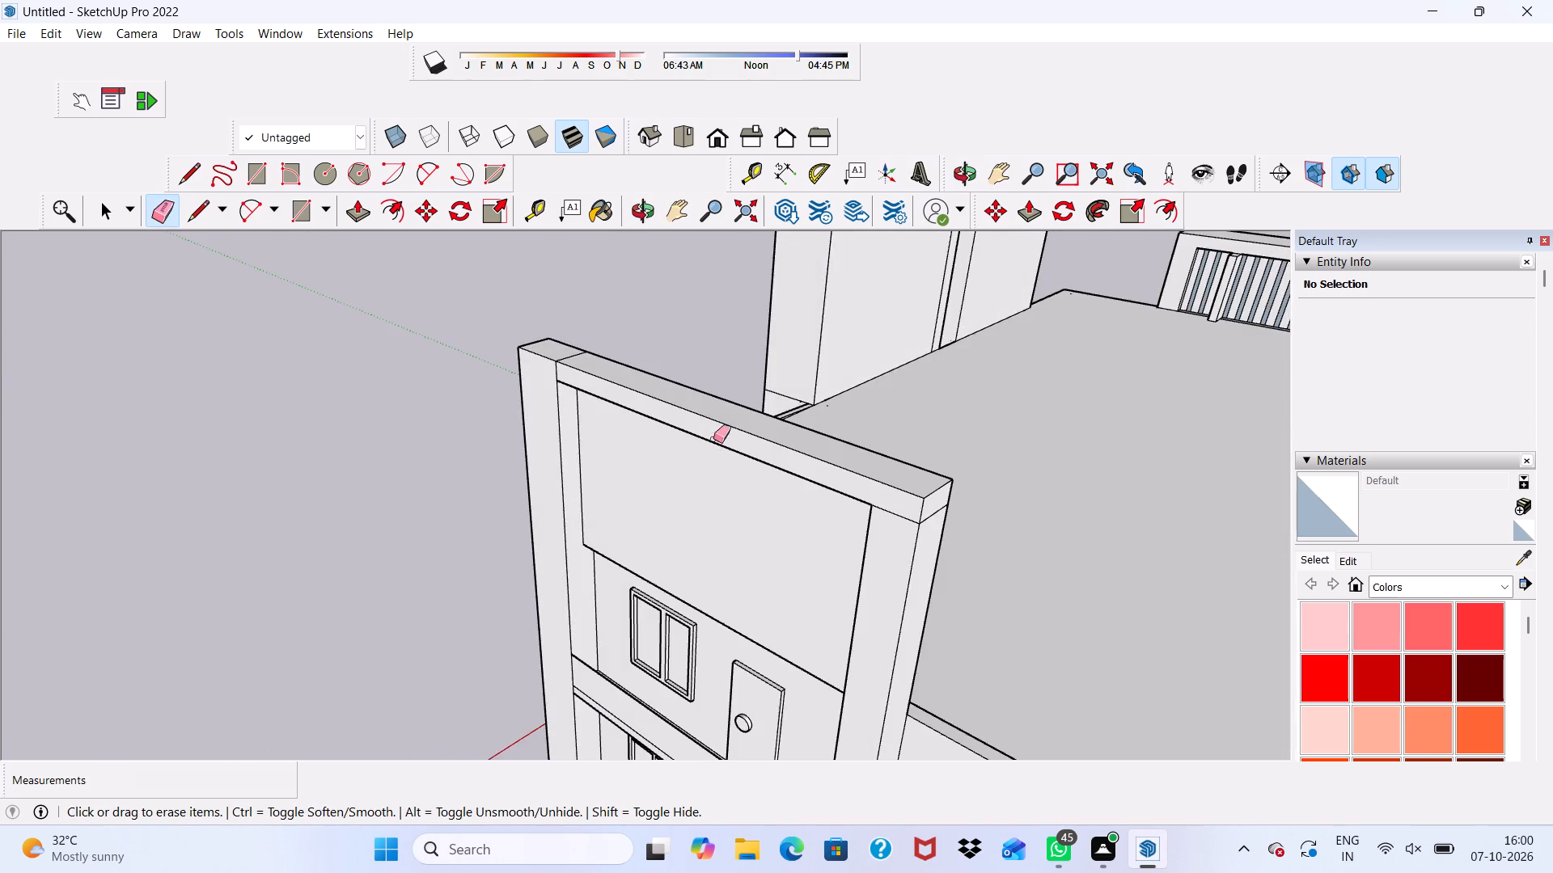
{"action": "scroll", "coordinate": [625, 384], "scroll_direction": "up", "scroll_amount": 9}
{"action": "left_click_drag", "start_coordinate": [541, 339], "coordinate": [551, 357]}
{"action": "scroll", "coordinate": [551, 491], "scroll_direction": "up", "scroll_amount": 3}
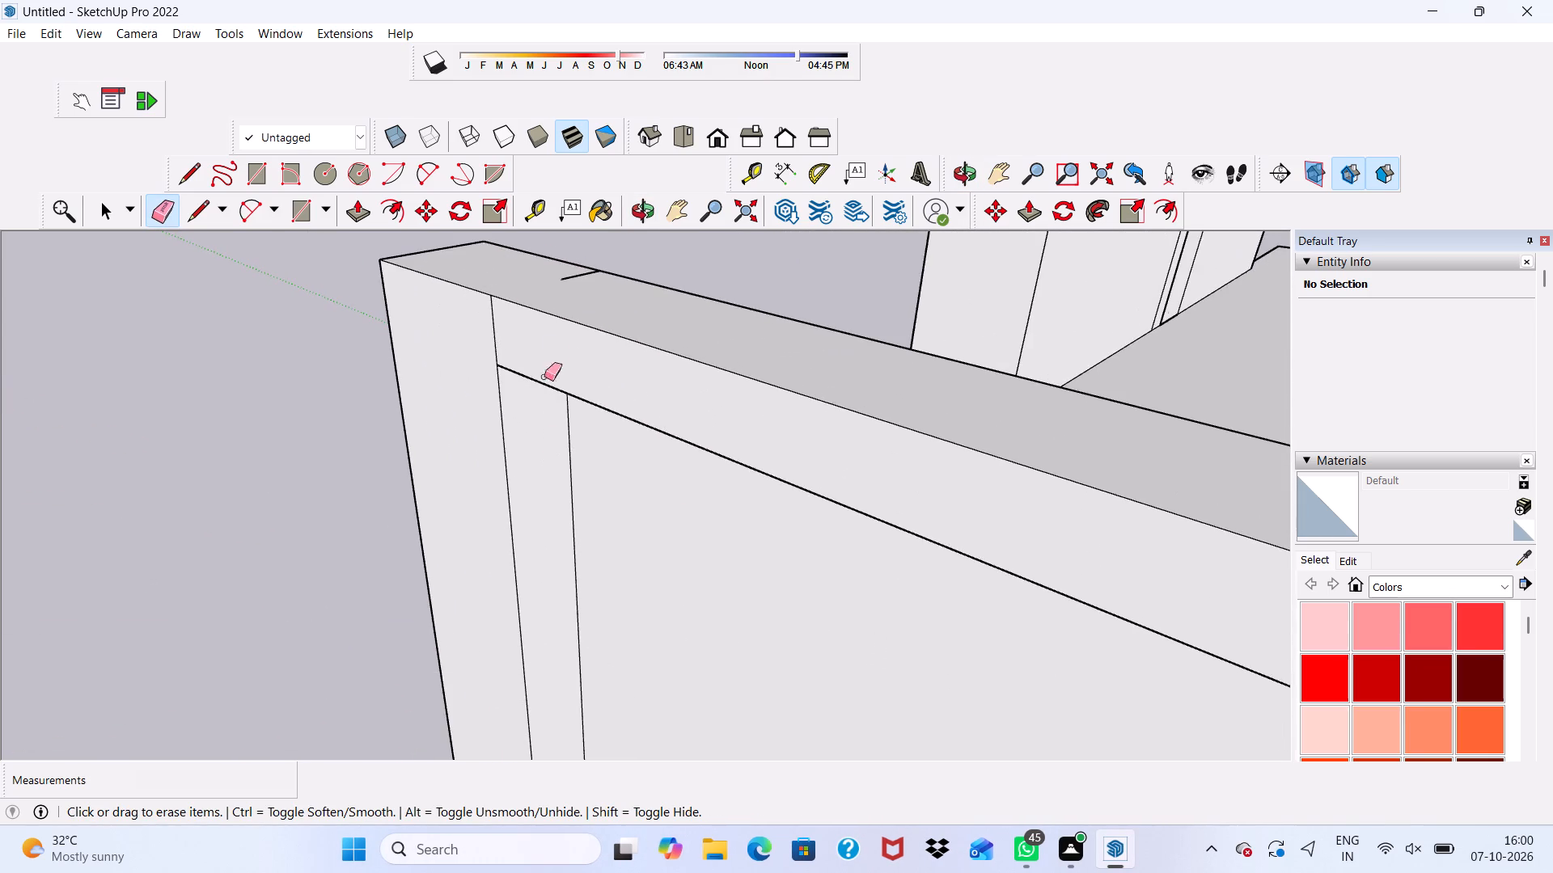
{"action": "scroll", "coordinate": [563, 273], "scroll_direction": "up", "scroll_amount": 4}
{"action": "left_click_drag", "start_coordinate": [567, 272], "coordinate": [590, 279]}
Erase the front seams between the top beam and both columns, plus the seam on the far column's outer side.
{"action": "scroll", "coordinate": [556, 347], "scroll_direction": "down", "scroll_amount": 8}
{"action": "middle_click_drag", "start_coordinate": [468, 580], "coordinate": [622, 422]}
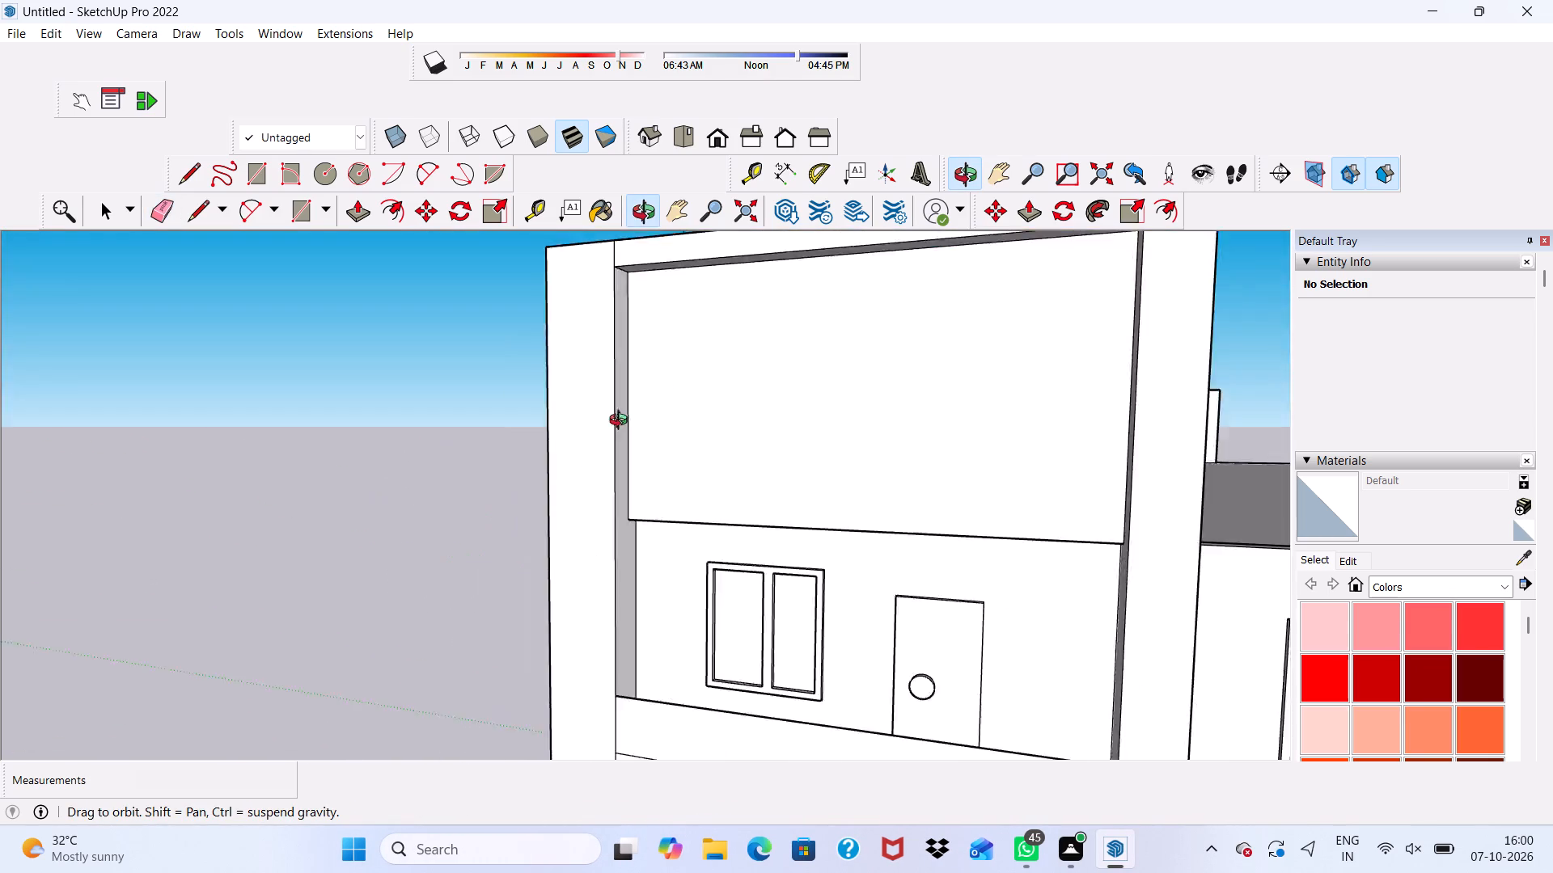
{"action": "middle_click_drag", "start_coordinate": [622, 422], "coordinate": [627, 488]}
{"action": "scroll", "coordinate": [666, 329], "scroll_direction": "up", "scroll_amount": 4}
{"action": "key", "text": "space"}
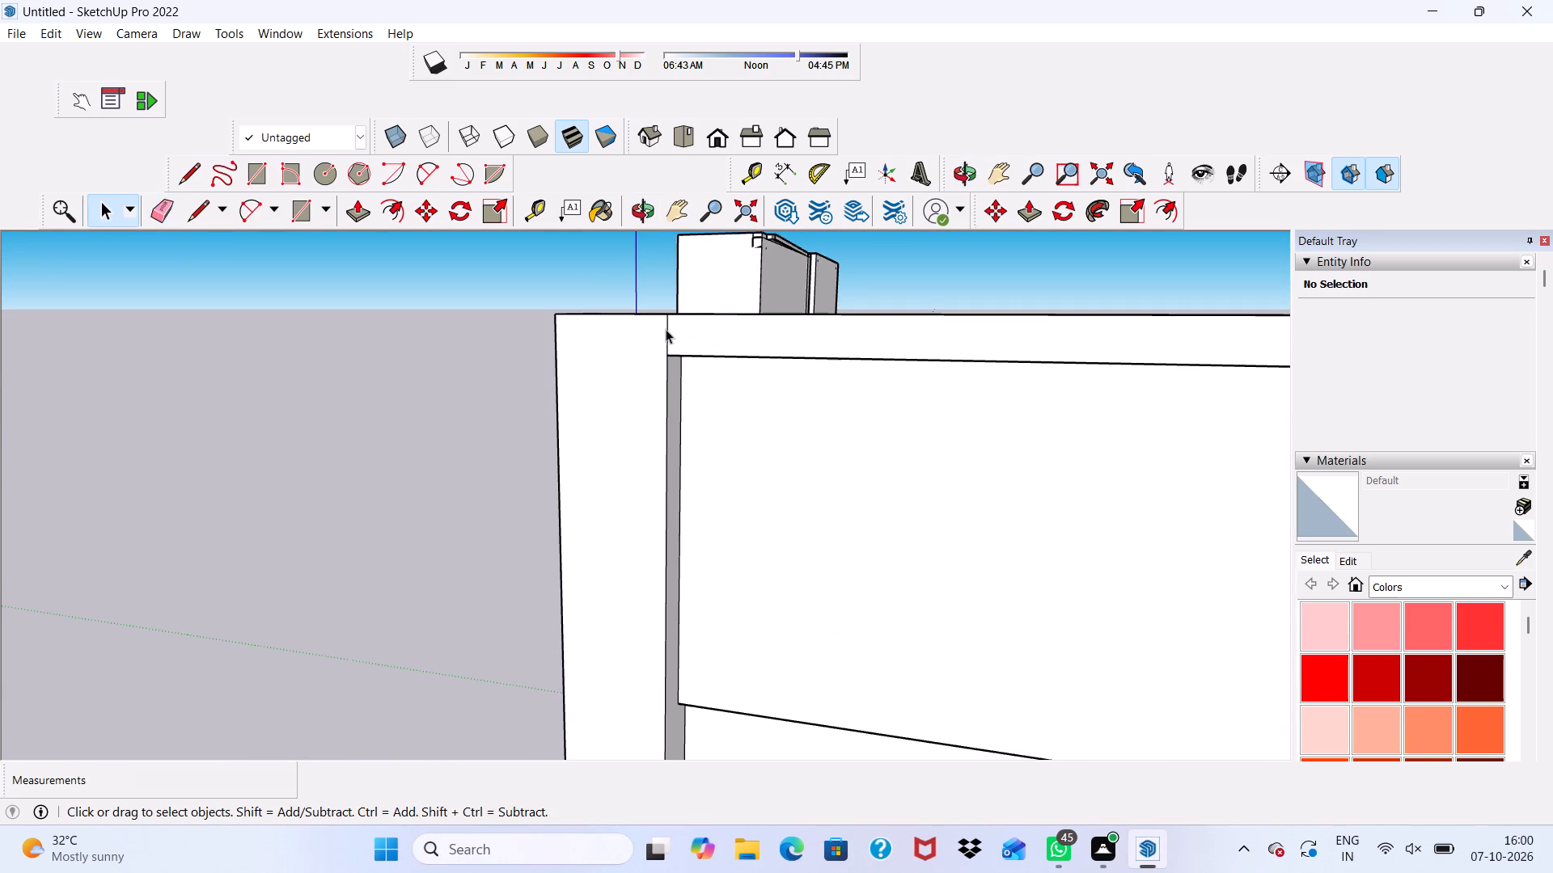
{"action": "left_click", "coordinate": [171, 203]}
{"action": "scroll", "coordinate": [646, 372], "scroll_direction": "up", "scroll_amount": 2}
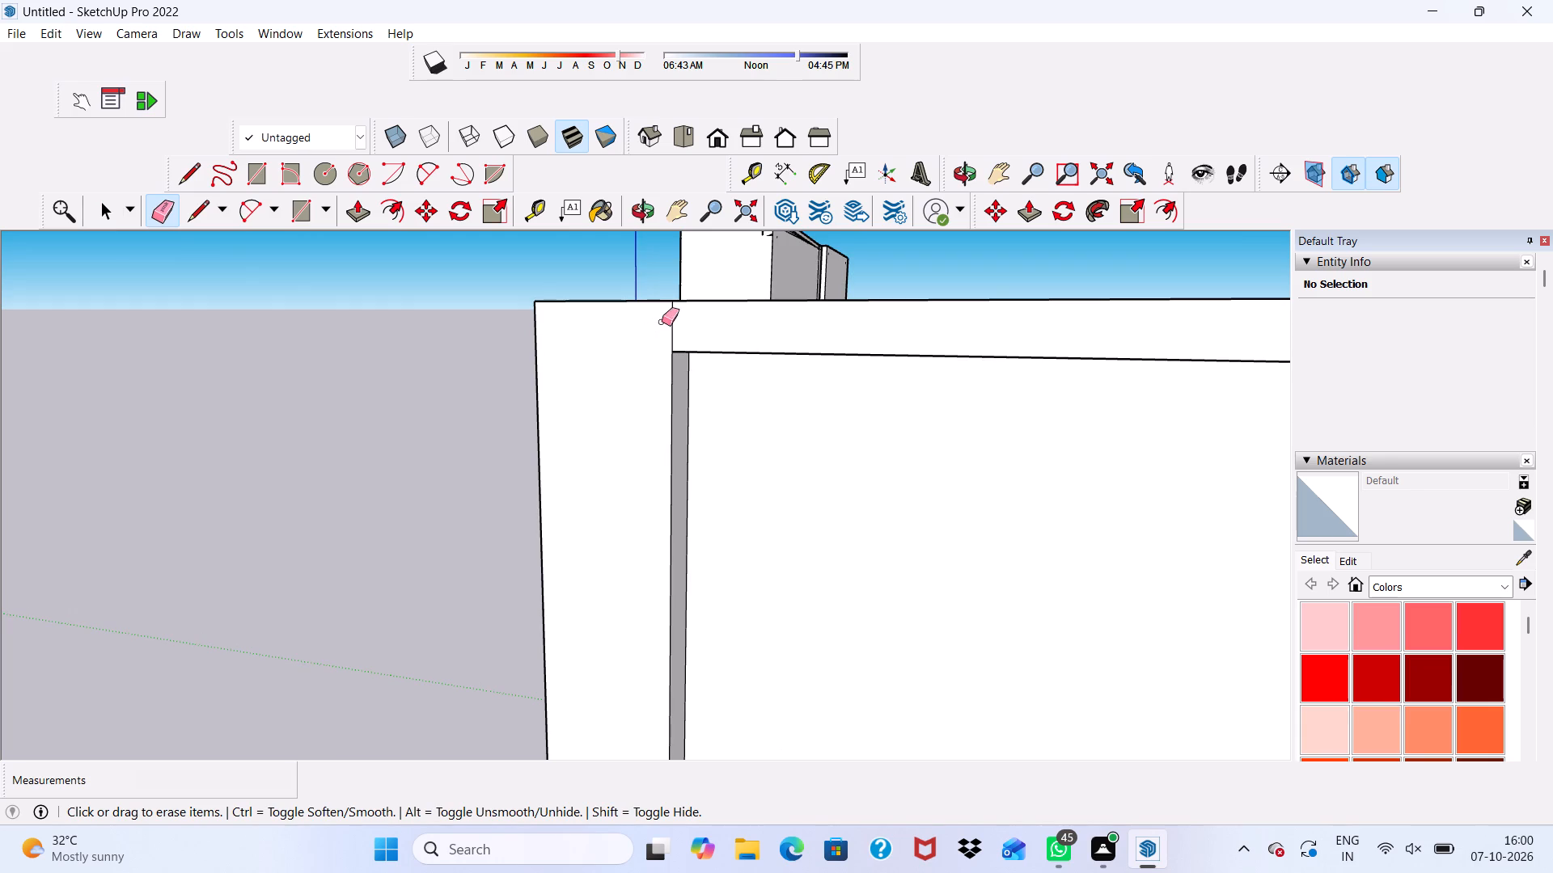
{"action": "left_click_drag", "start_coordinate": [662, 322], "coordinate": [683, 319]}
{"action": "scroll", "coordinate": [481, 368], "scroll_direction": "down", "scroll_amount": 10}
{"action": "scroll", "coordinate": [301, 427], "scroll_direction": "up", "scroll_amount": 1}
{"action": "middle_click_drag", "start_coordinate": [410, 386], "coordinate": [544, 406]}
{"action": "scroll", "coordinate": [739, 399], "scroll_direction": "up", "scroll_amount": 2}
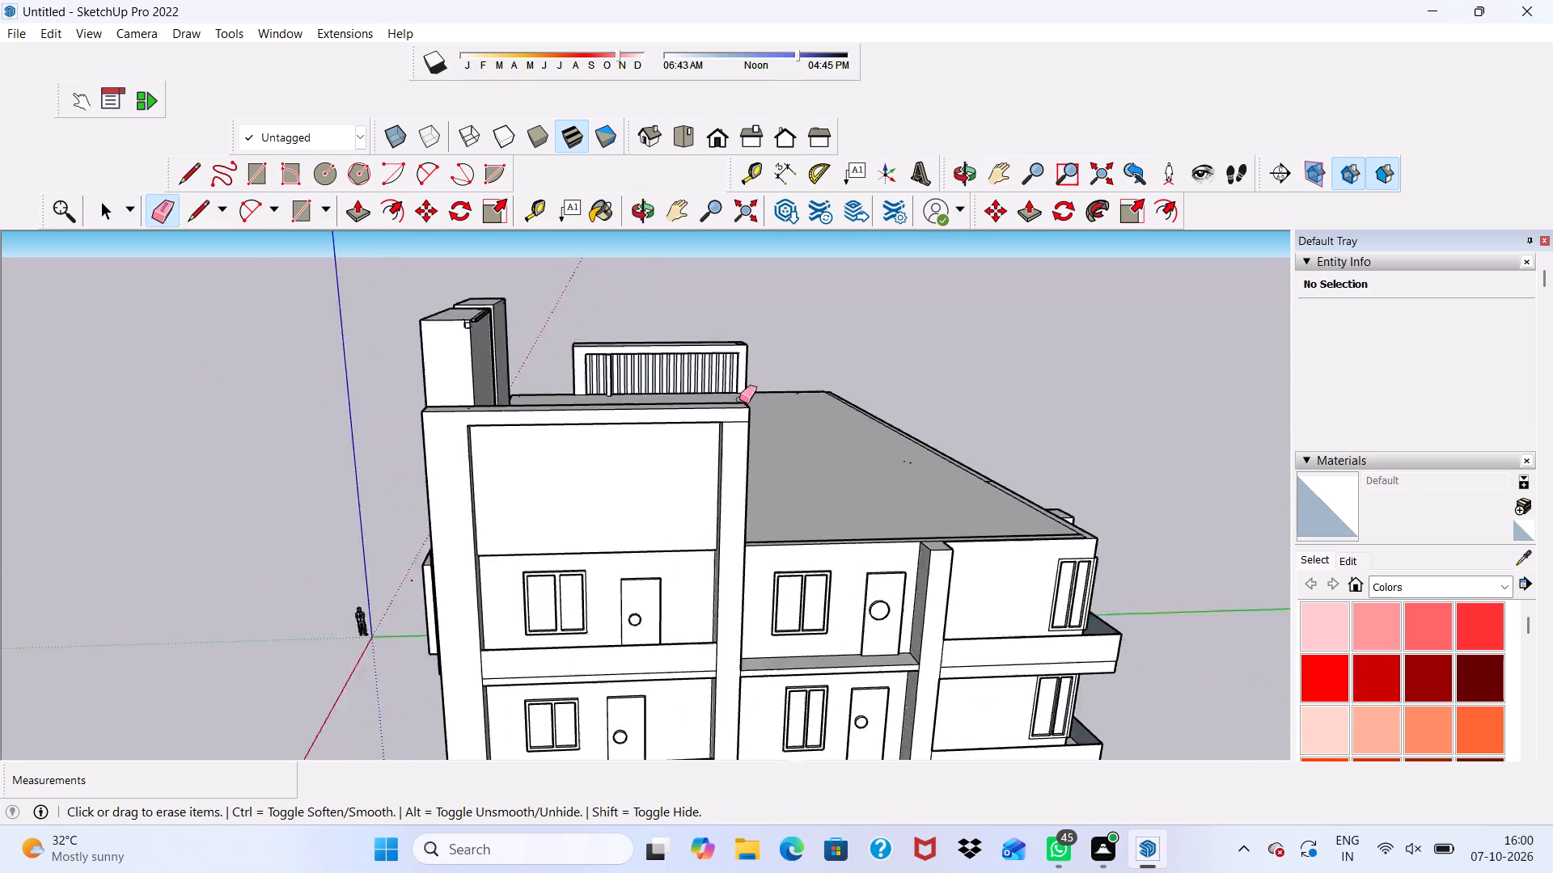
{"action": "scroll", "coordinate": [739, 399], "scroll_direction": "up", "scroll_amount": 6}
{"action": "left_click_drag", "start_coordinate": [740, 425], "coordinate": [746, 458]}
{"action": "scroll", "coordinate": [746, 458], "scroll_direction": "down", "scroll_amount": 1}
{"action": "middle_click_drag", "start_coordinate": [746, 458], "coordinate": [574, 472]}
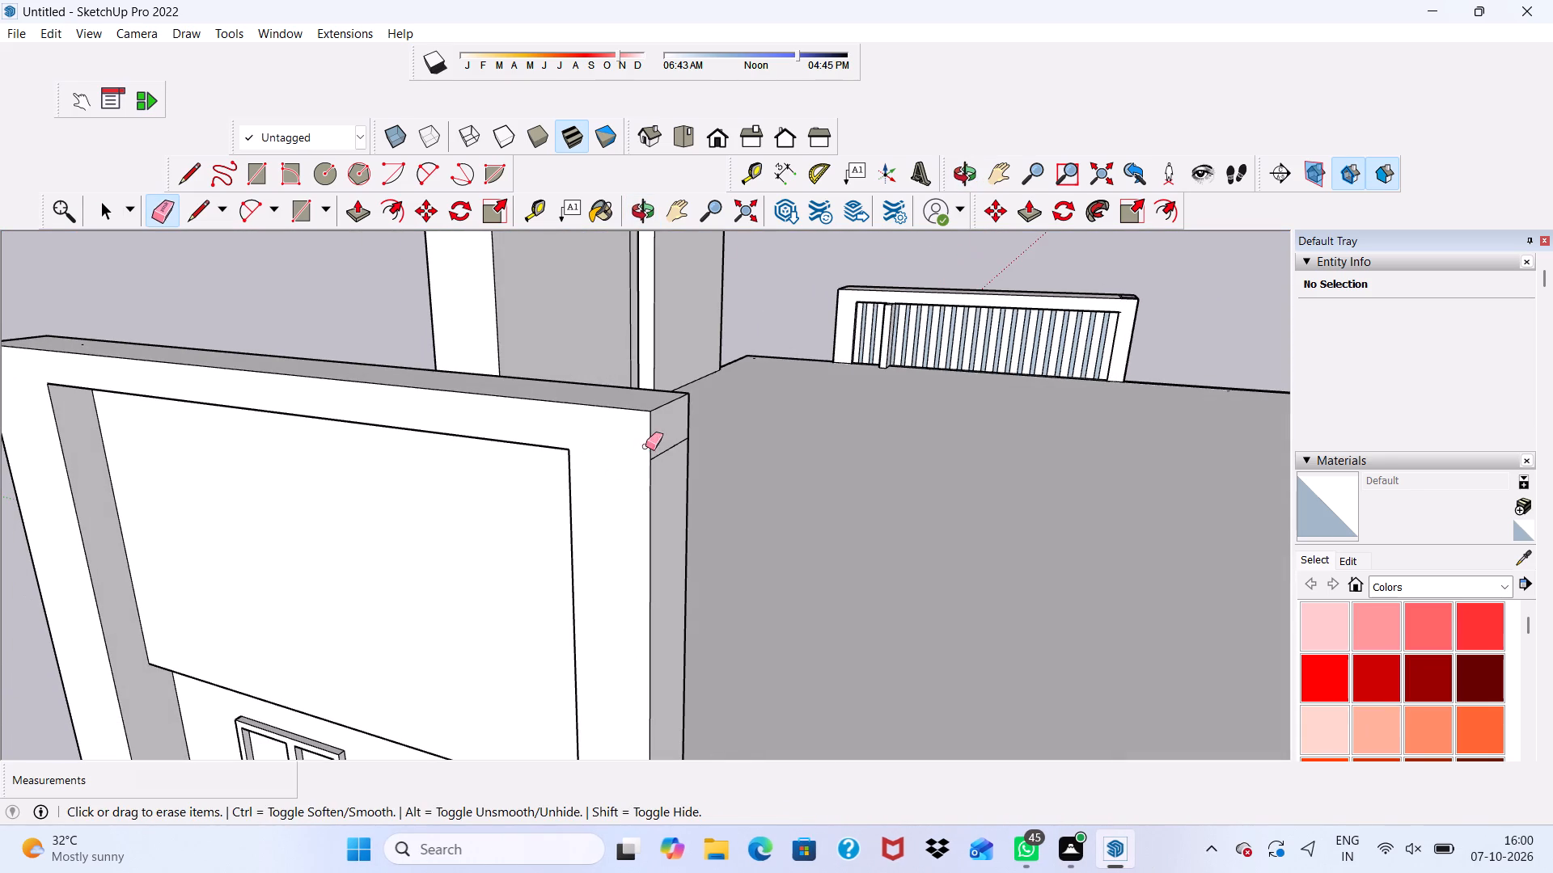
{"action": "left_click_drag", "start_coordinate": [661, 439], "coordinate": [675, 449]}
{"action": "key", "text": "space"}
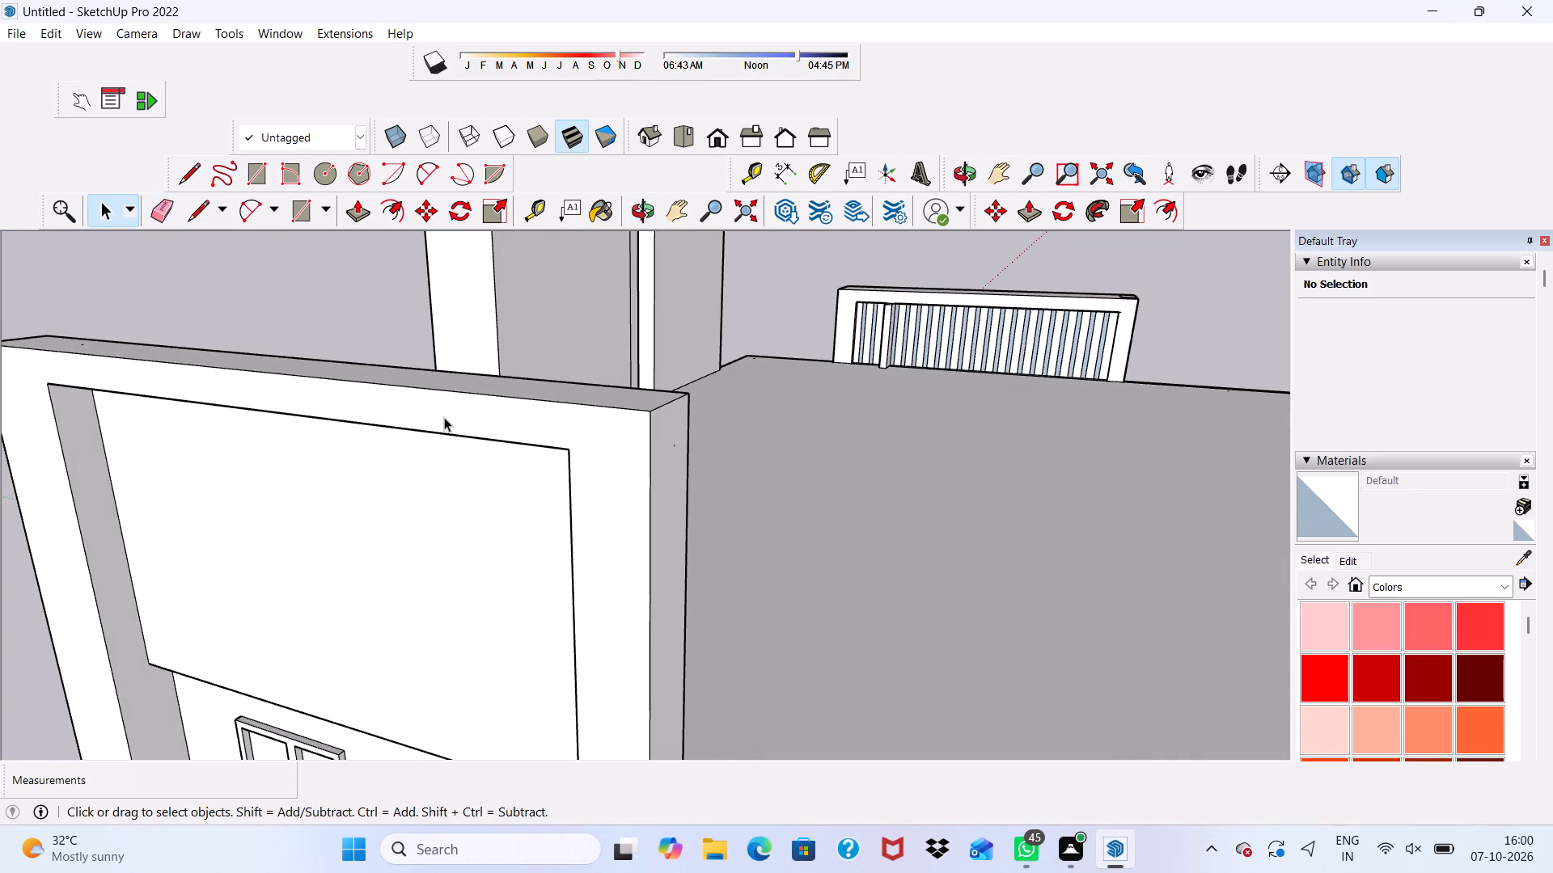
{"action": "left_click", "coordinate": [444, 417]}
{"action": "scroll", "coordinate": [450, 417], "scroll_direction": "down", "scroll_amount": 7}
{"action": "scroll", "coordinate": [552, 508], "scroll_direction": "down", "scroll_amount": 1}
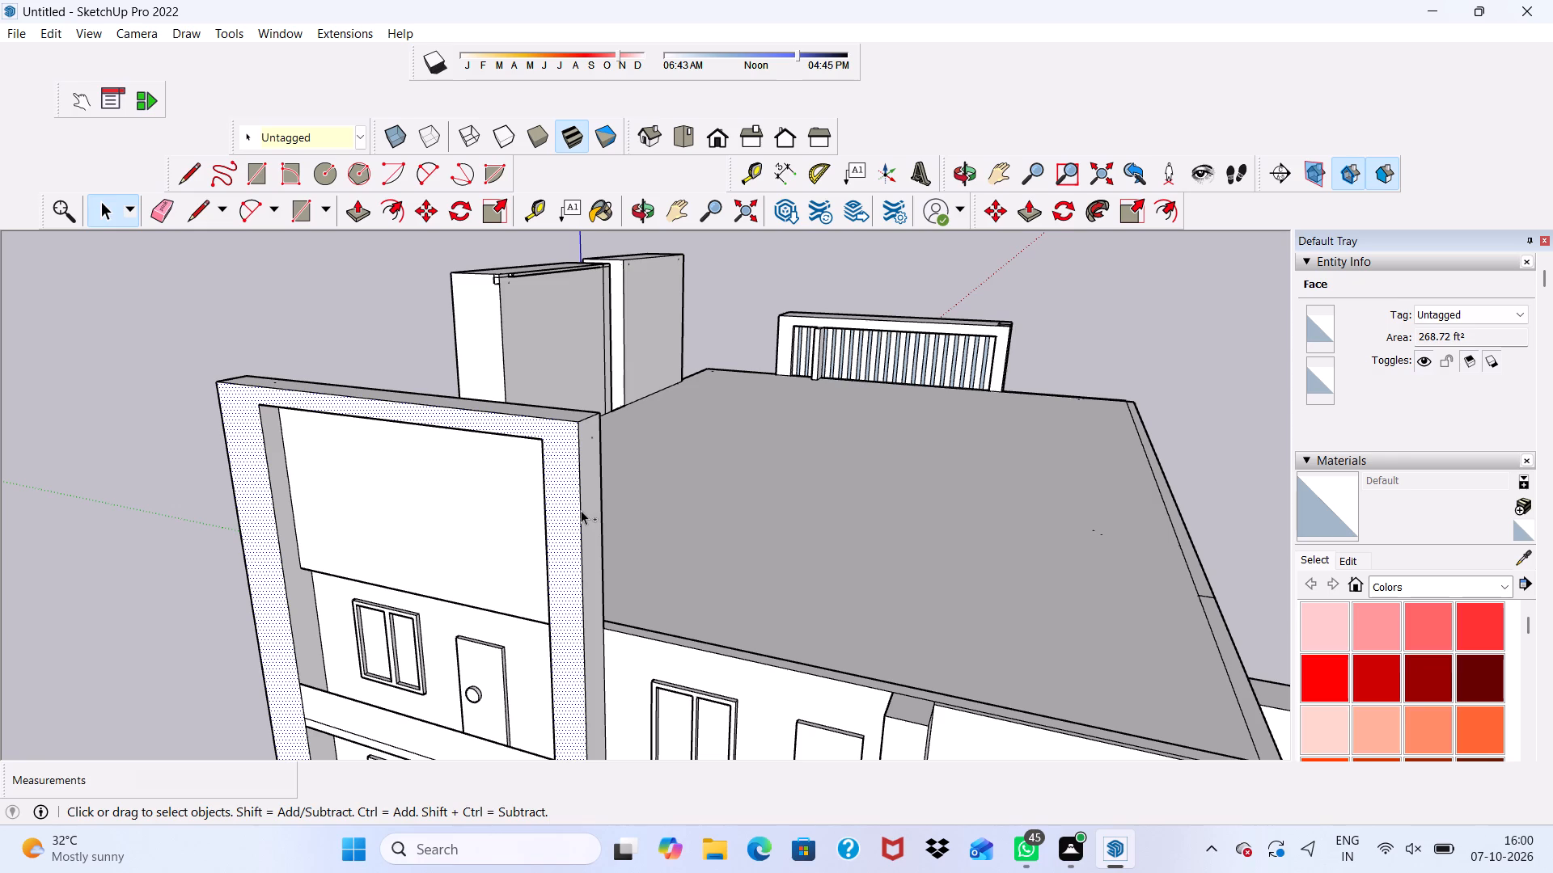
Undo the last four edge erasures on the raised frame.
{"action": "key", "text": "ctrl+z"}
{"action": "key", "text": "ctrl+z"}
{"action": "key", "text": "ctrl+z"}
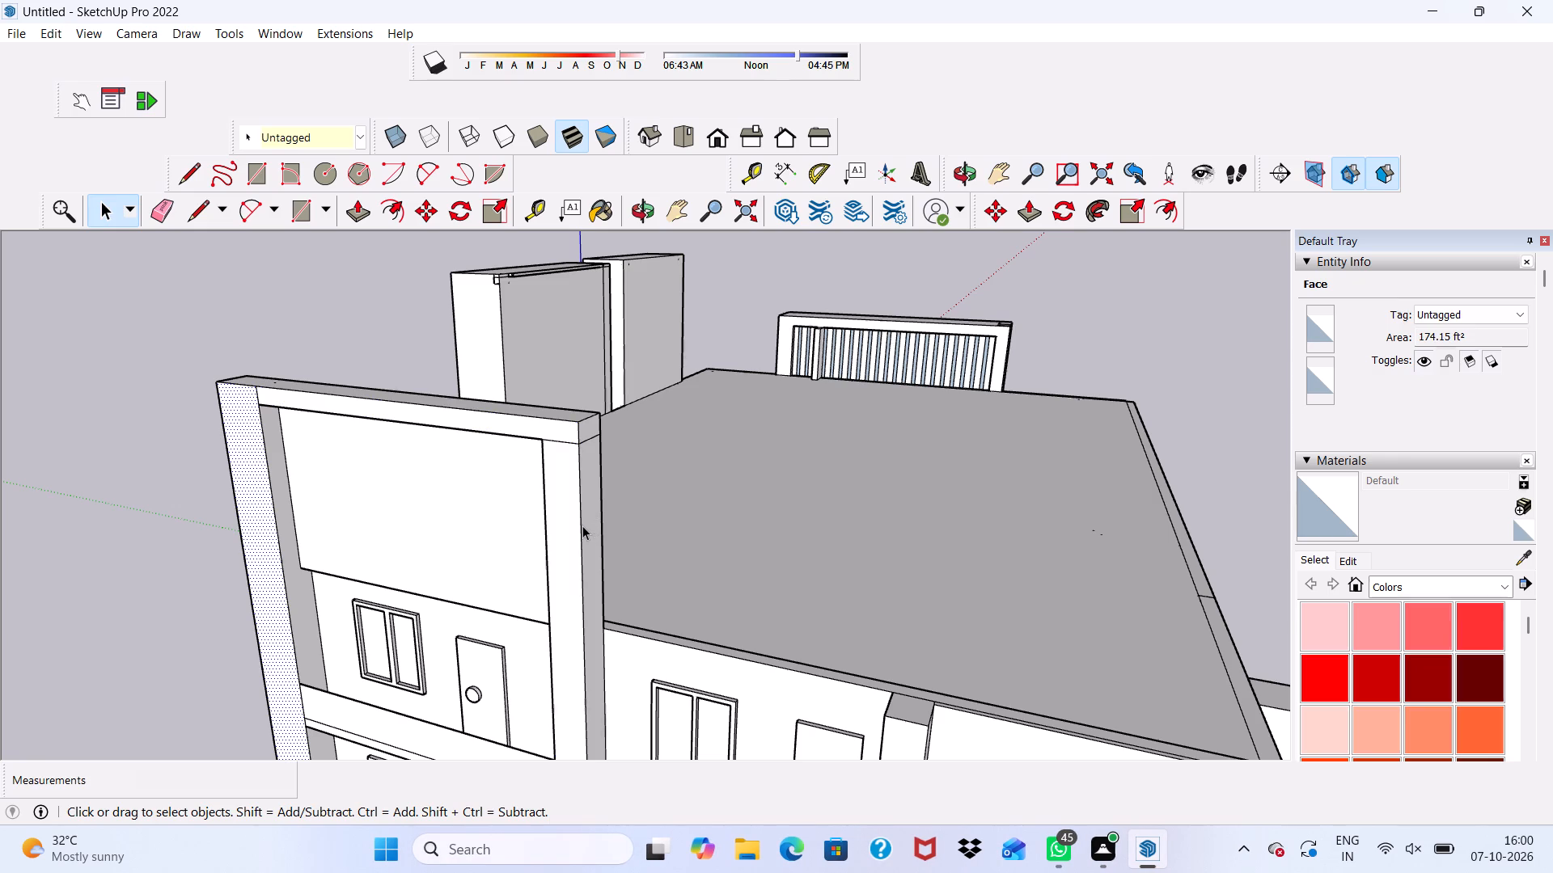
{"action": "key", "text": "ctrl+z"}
Erase the short leftover edge on the beam's top near the column beside the tall roof-level walls.
{"action": "scroll", "coordinate": [266, 371], "scroll_direction": "up", "scroll_amount": 5}
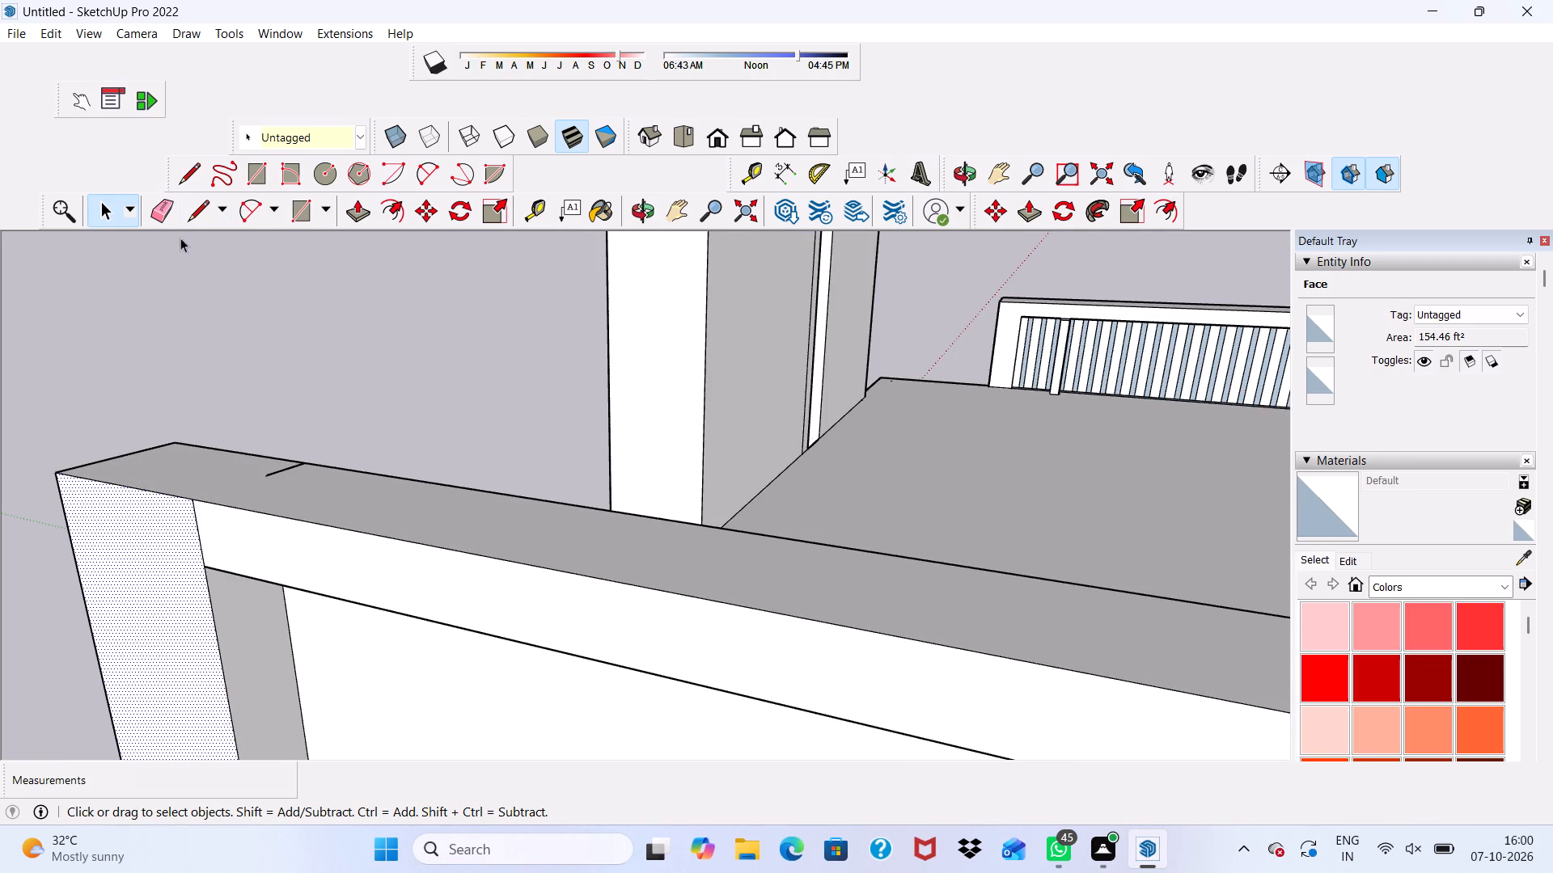
{"action": "left_click", "coordinate": [159, 209]}
{"action": "scroll", "coordinate": [290, 470], "scroll_direction": "up", "scroll_amount": 2}
{"action": "left_click_drag", "start_coordinate": [267, 463], "coordinate": [280, 485]}
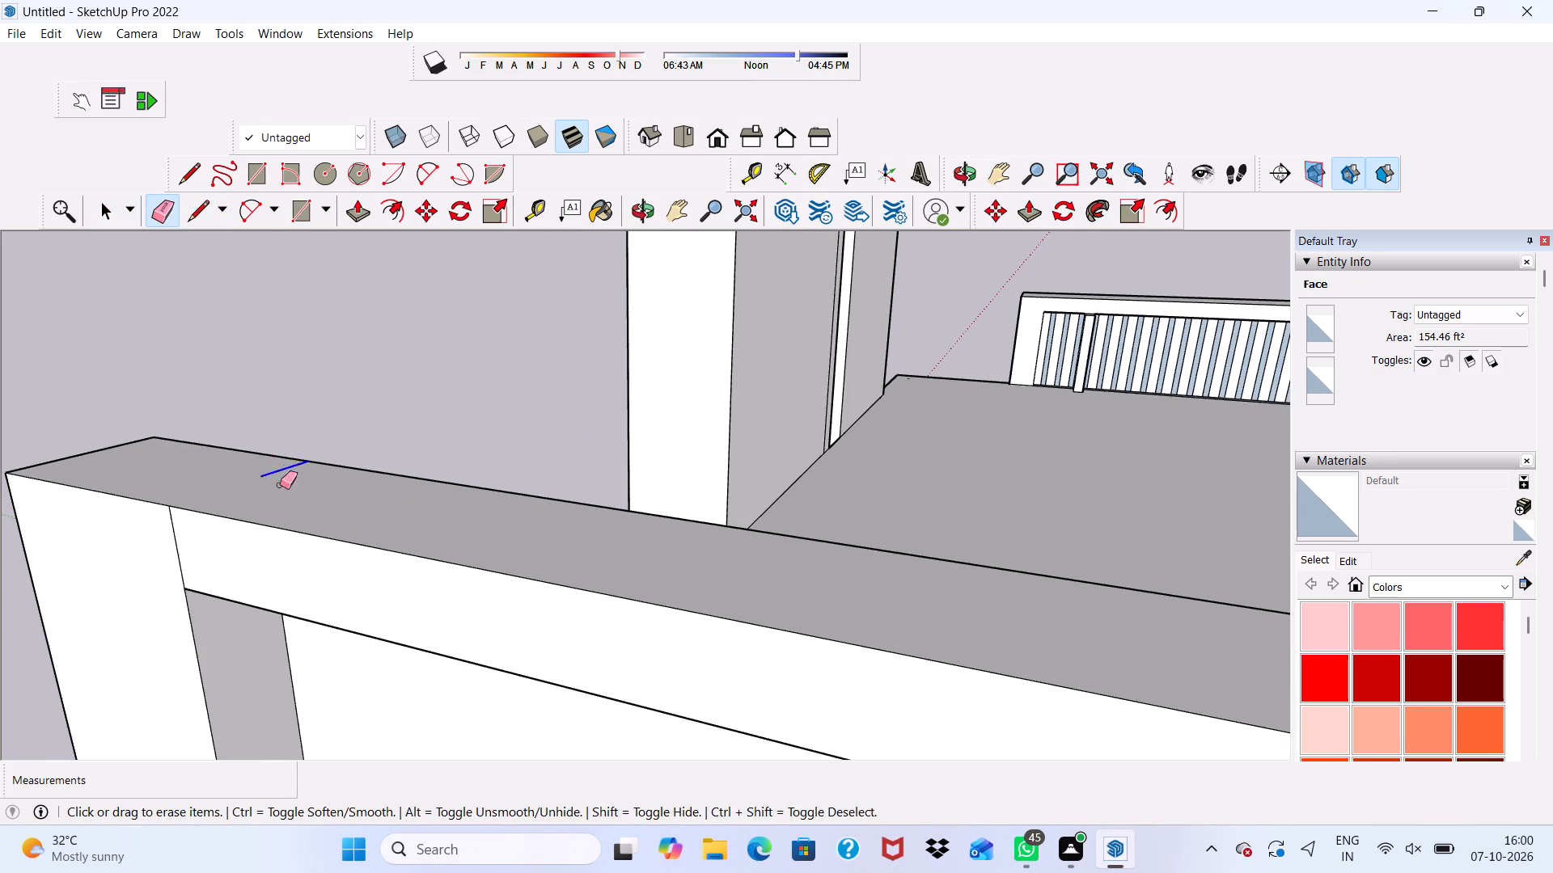
{"action": "left_click_drag", "start_coordinate": [280, 485], "coordinate": [286, 494]}
Draw a line about 3' long across the front of that column, level with the top beam's underside.
{"action": "scroll", "coordinate": [287, 487], "scroll_direction": "down", "scroll_amount": 10}
{"action": "scroll", "coordinate": [425, 577], "scroll_direction": "down", "scroll_amount": 1}
{"action": "middle_click_drag", "start_coordinate": [428, 579], "coordinate": [537, 588]}
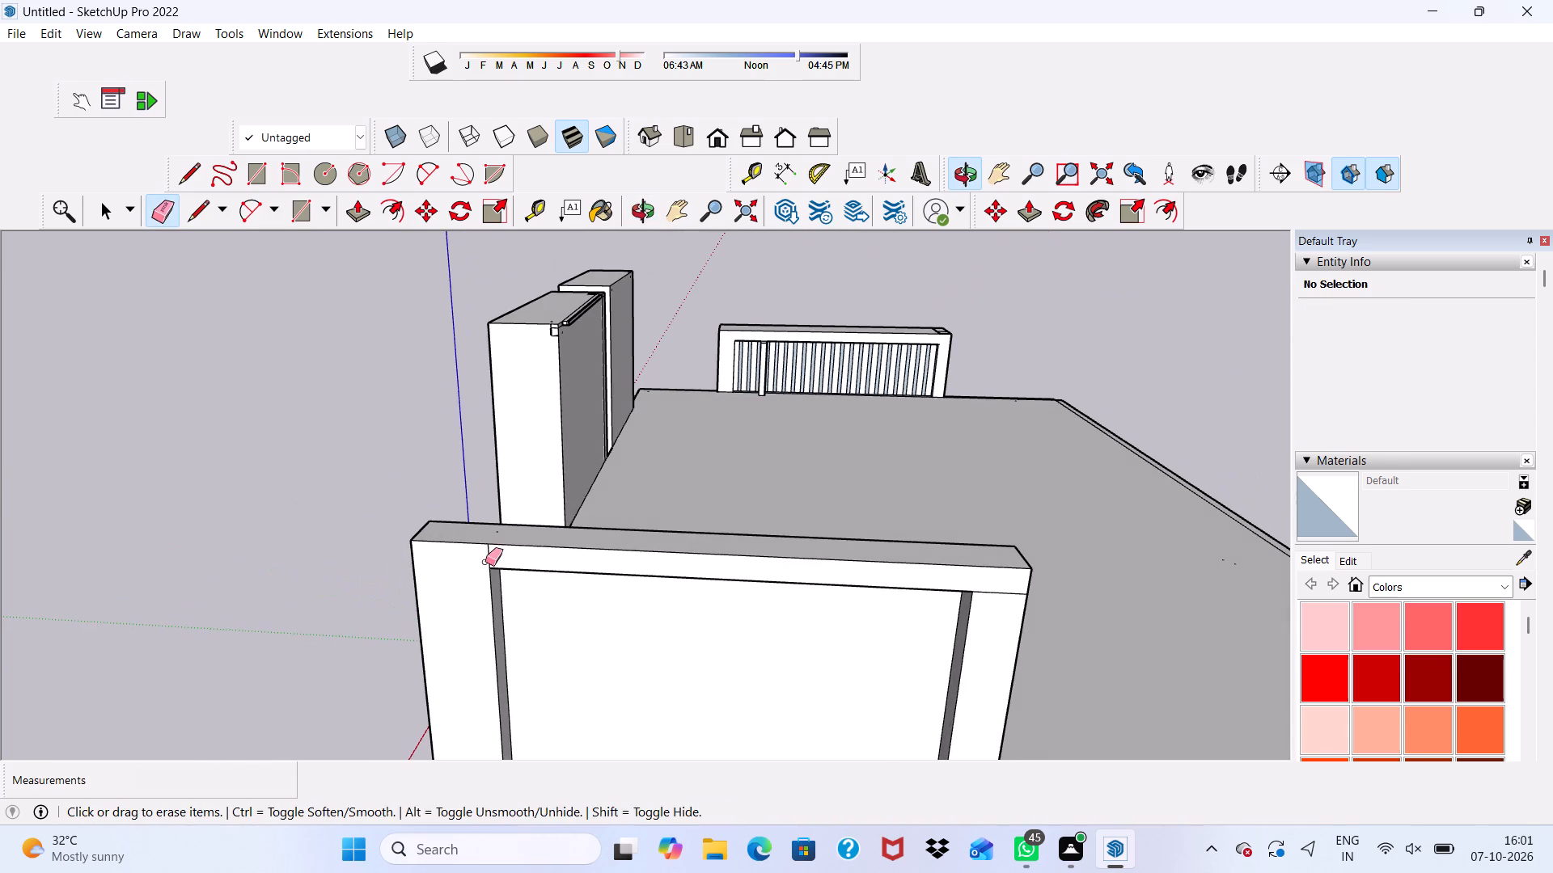
{"action": "key", "text": "space"}
{"action": "scroll", "coordinate": [560, 584], "scroll_direction": "up", "scroll_amount": 1}
{"action": "left_click", "coordinate": [201, 212]}
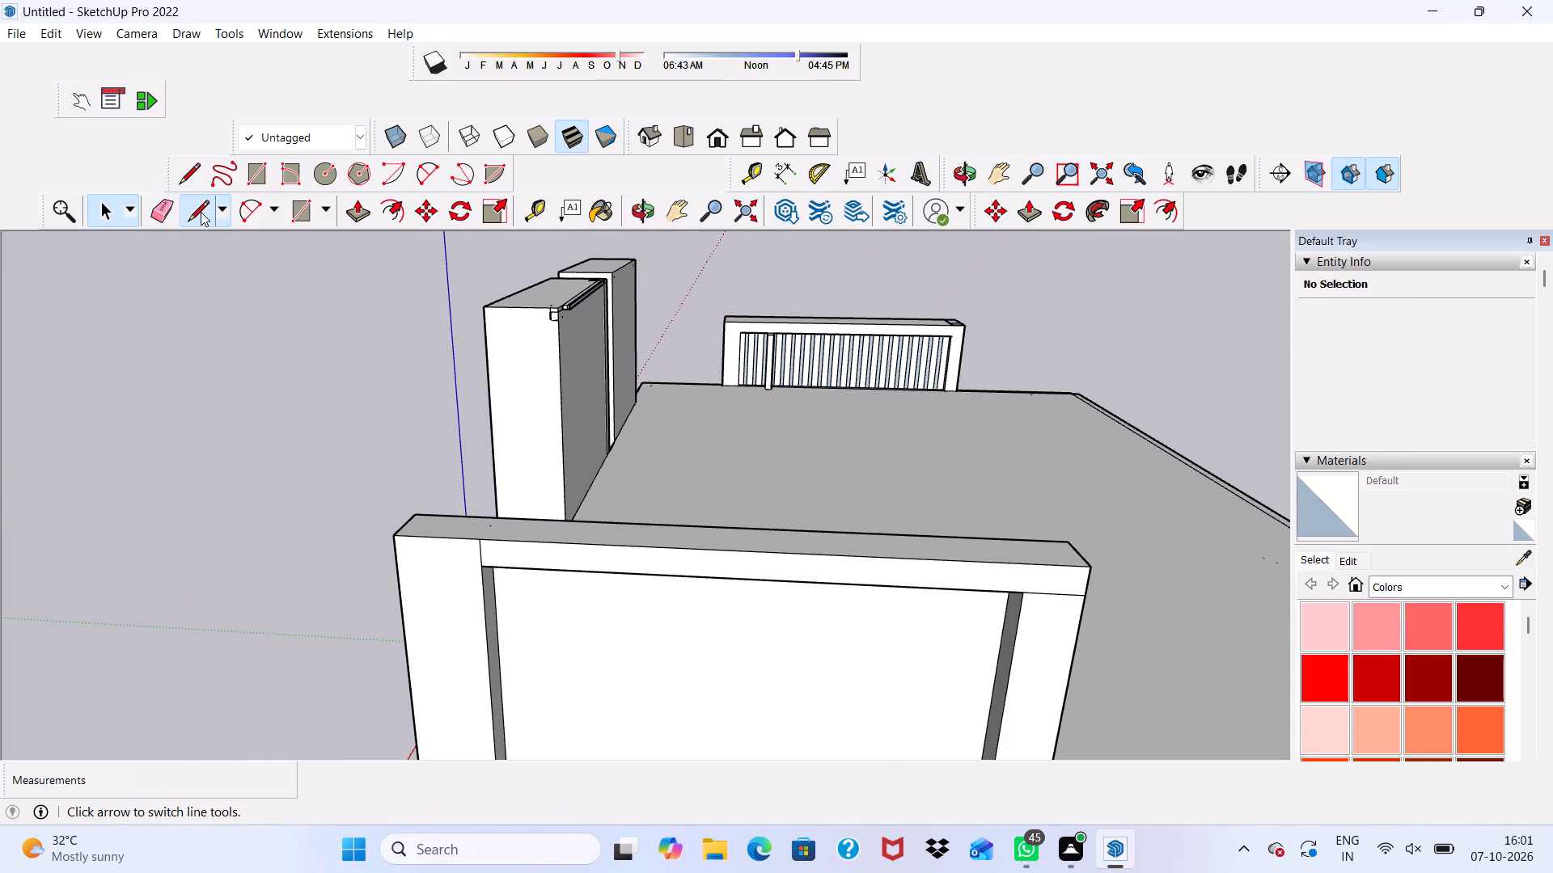
{"action": "scroll", "coordinate": [437, 588], "scroll_direction": "up", "scroll_amount": 3}
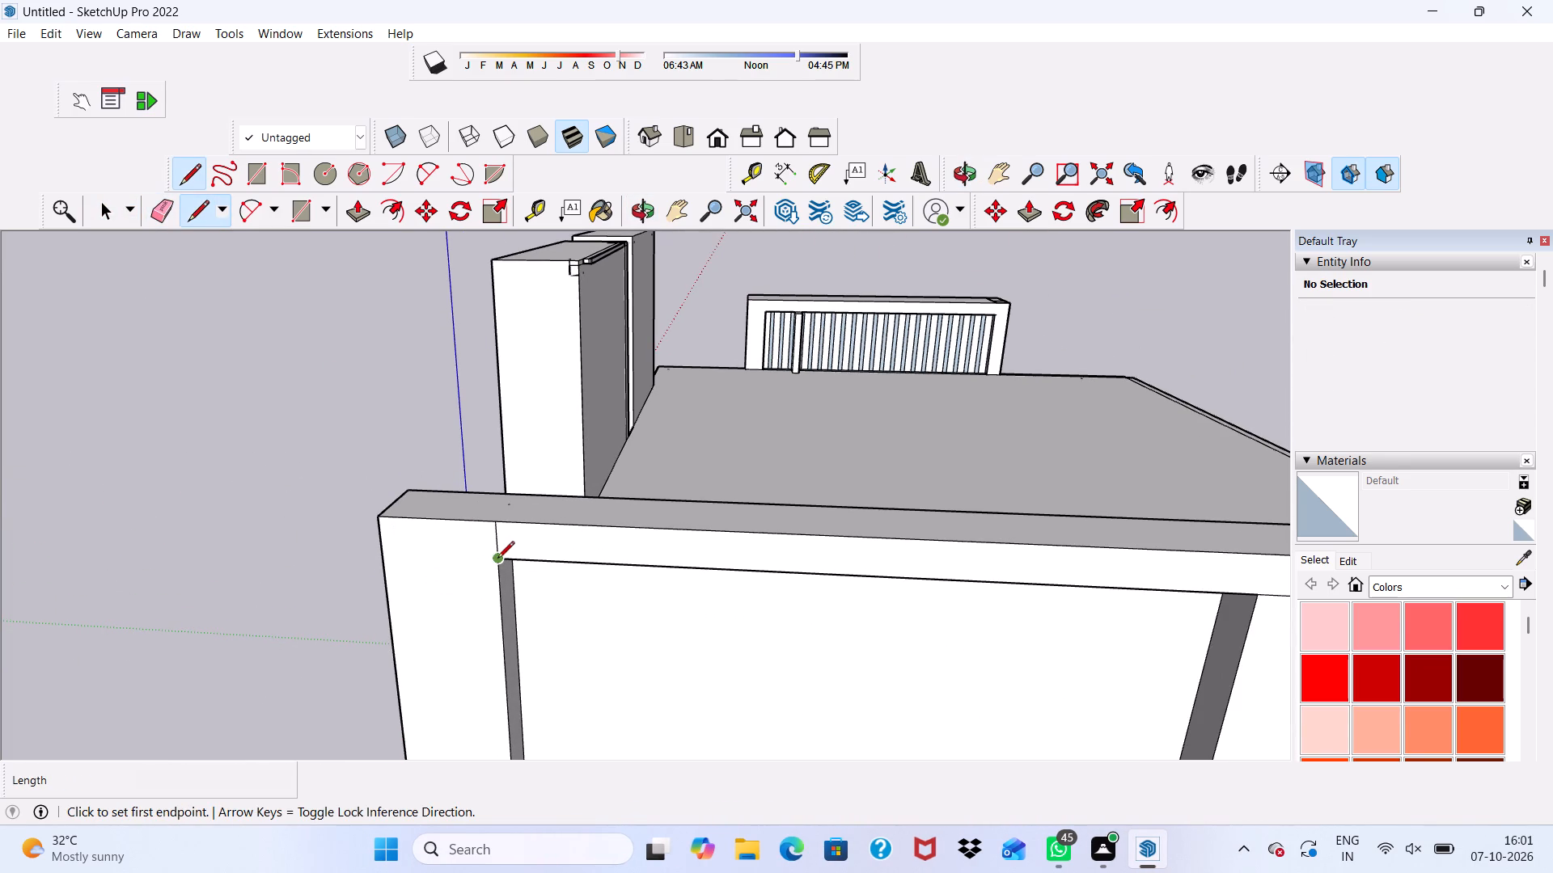
{"action": "scroll", "coordinate": [493, 543], "scroll_direction": "down", "scroll_amount": 10}
{"action": "scroll", "coordinate": [503, 534], "scroll_direction": "up", "scroll_amount": 3}
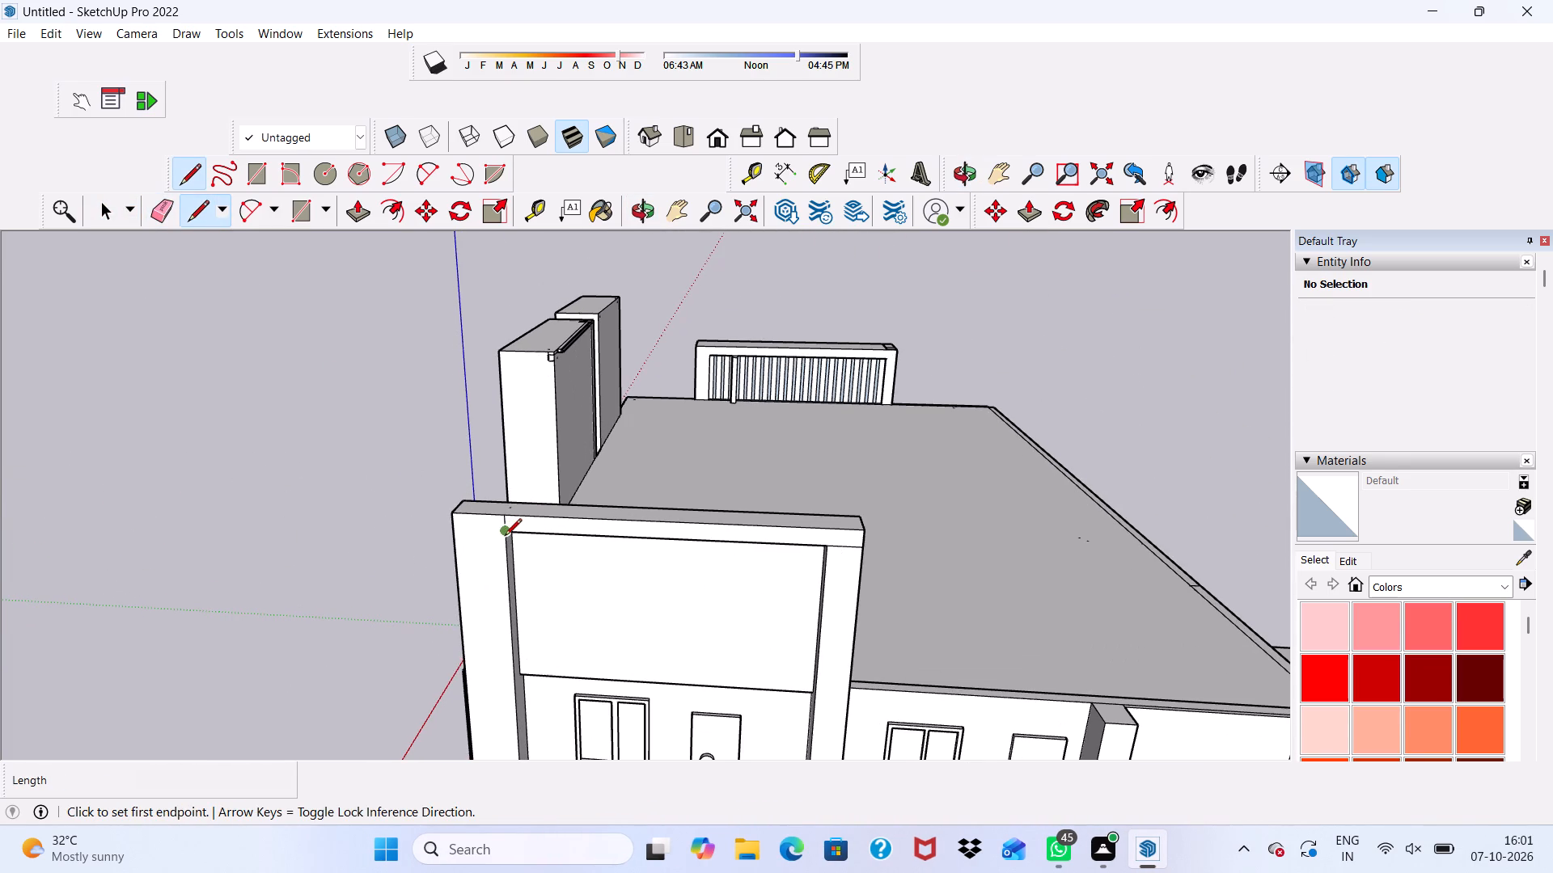
{"action": "left_click", "coordinate": [505, 537]}
{"action": "left_click", "coordinate": [453, 534]}
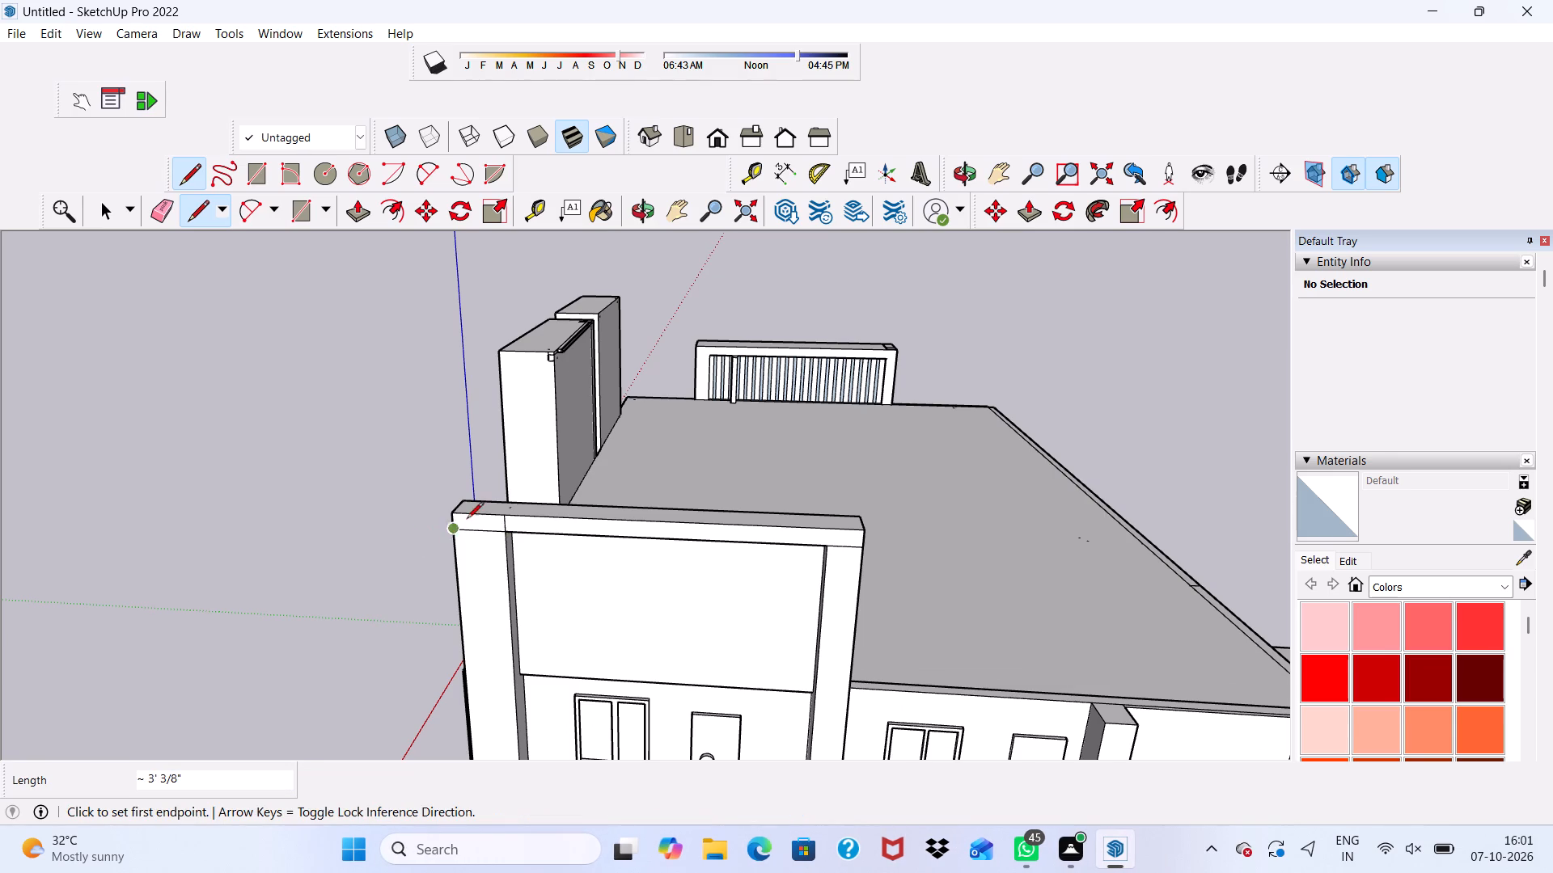
{"action": "scroll", "coordinate": [503, 482], "scroll_direction": "up", "scroll_amount": 2}
{"action": "key", "text": "space"}
Erase the vertical seam above the new line so the beam's front face spans the frame's full width.
{"action": "scroll", "coordinate": [404, 506], "scroll_direction": "up", "scroll_amount": 1}
{"action": "left_click", "coordinate": [164, 206]}
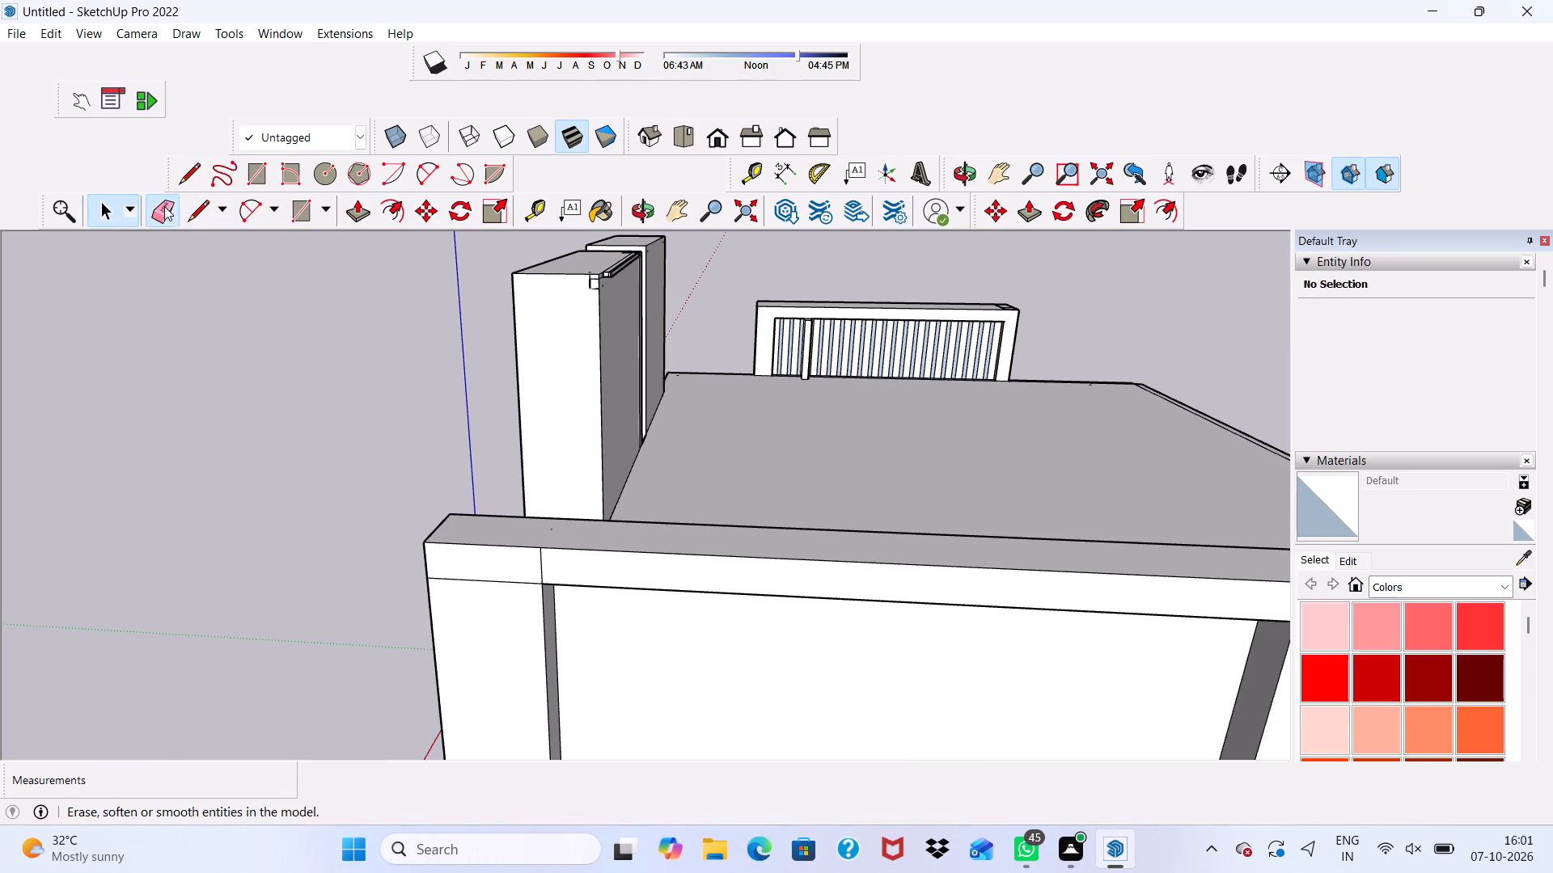
{"action": "scroll", "coordinate": [466, 606], "scroll_direction": "up", "scroll_amount": 2}
{"action": "left_click_drag", "start_coordinate": [567, 551], "coordinate": [548, 551]}
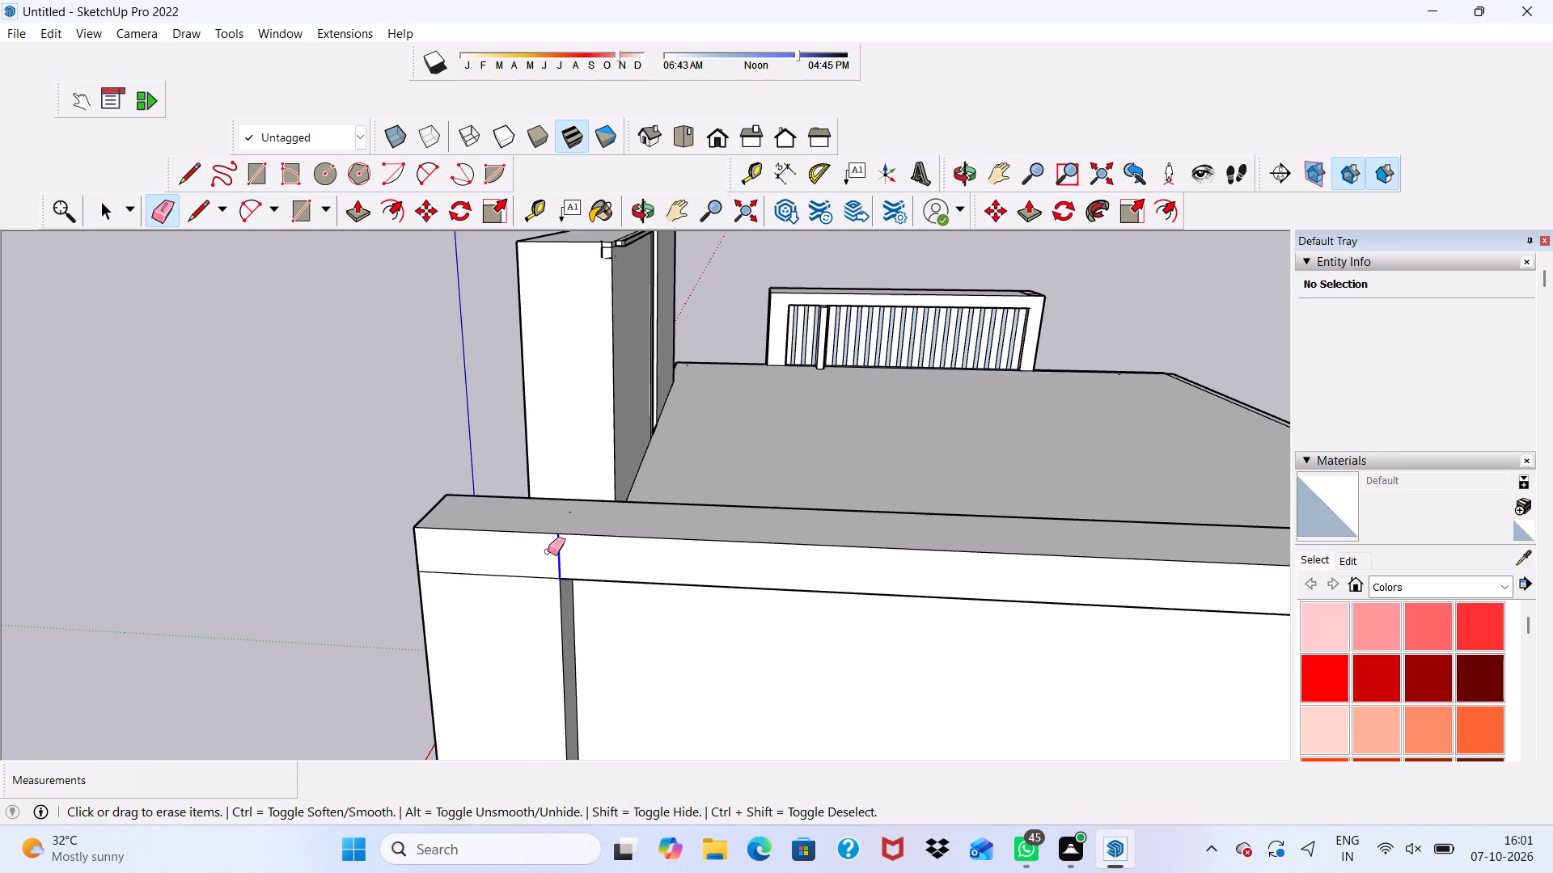
{"action": "left_click_drag", "start_coordinate": [548, 551], "coordinate": [537, 554]}
{"action": "key", "text": "space"}
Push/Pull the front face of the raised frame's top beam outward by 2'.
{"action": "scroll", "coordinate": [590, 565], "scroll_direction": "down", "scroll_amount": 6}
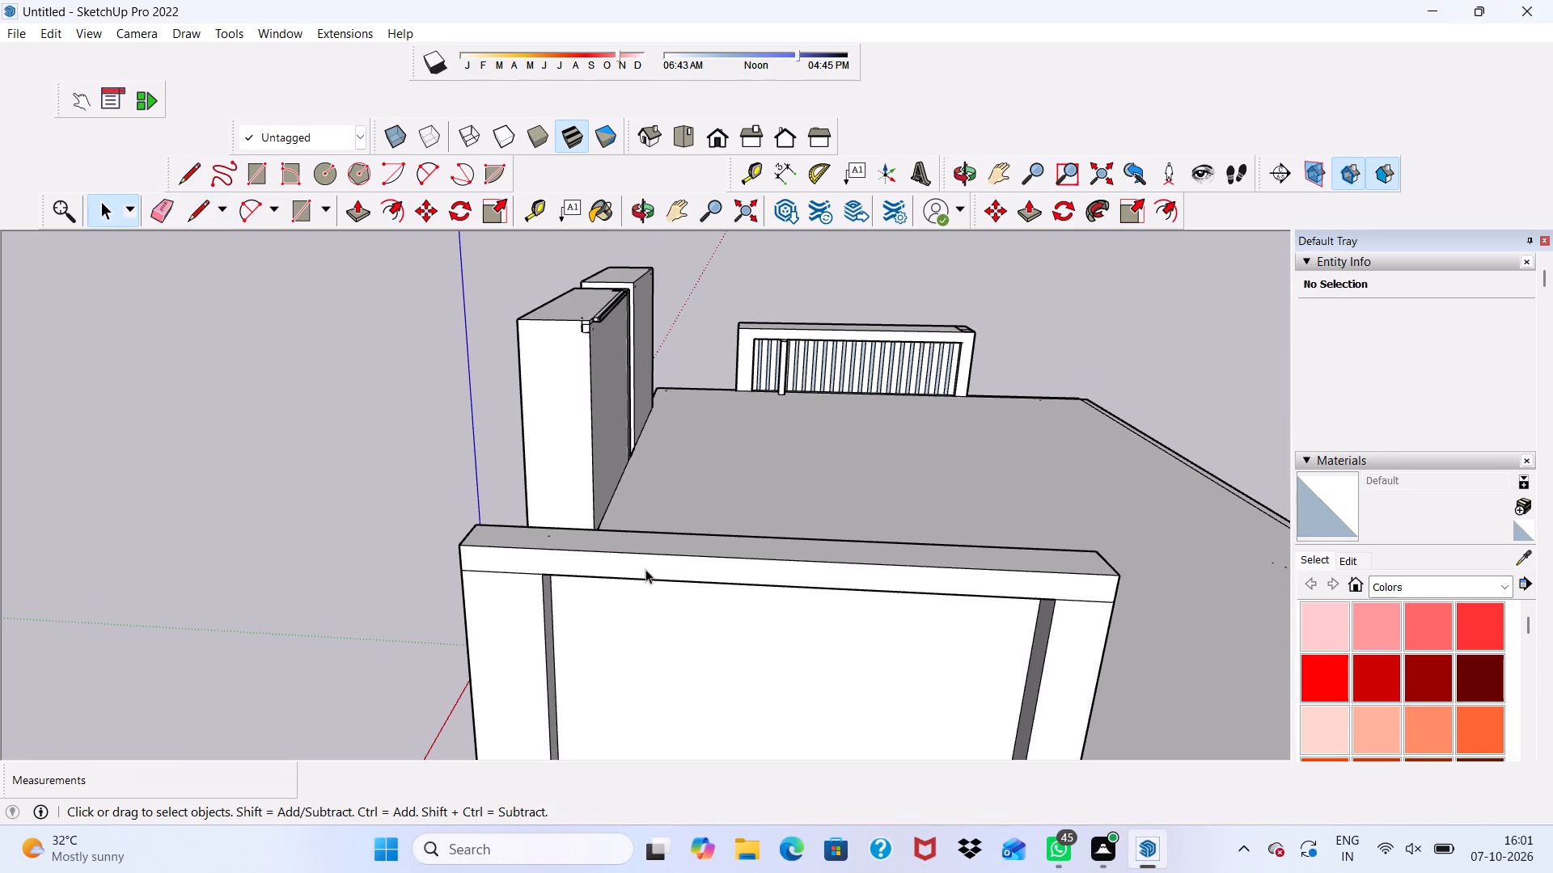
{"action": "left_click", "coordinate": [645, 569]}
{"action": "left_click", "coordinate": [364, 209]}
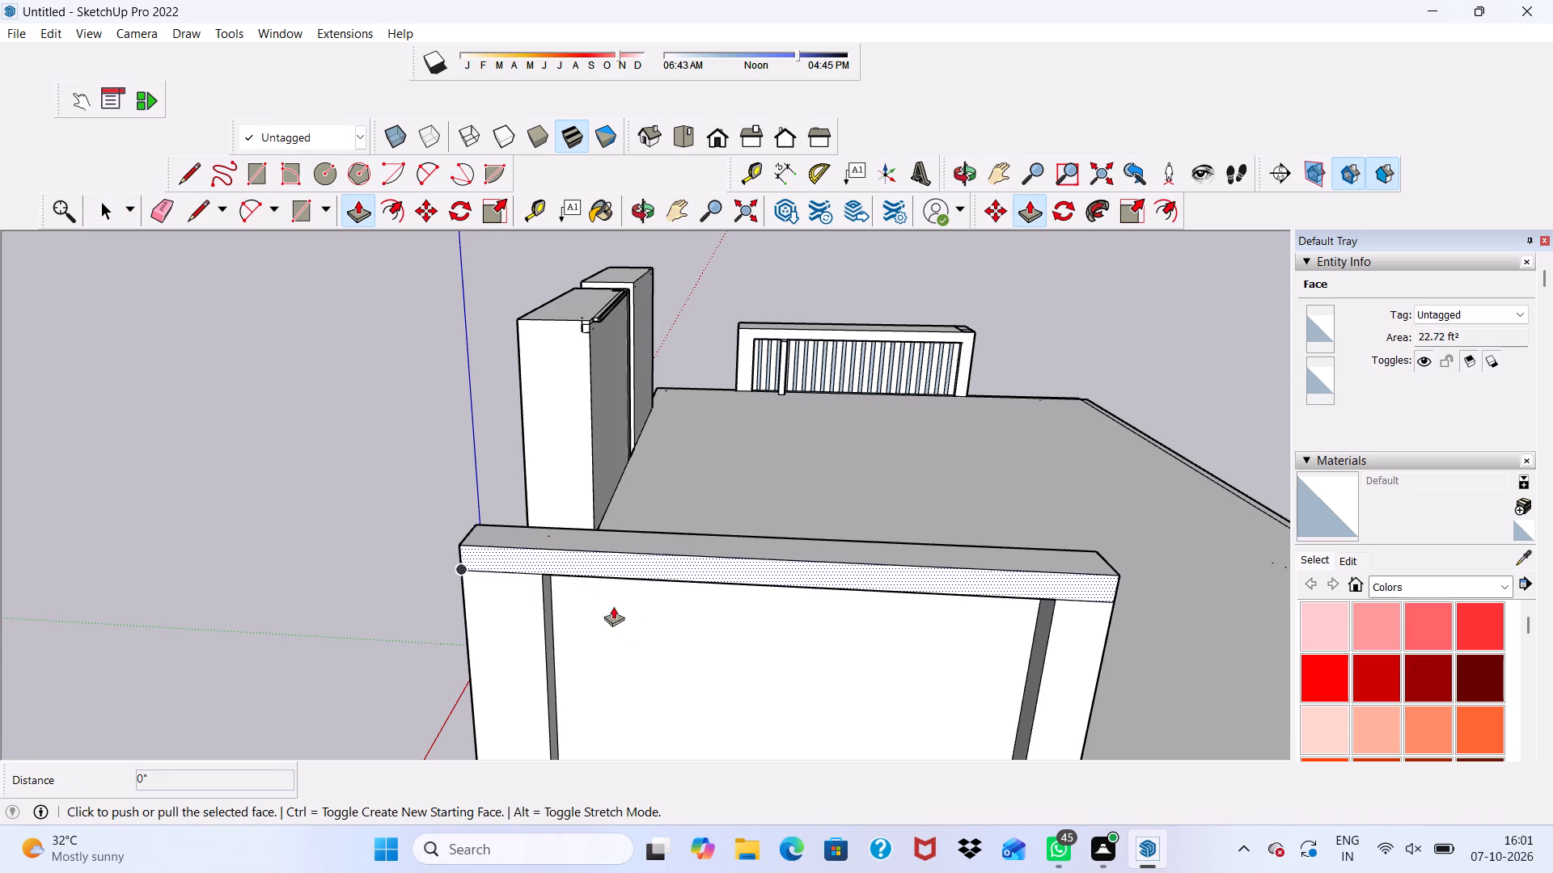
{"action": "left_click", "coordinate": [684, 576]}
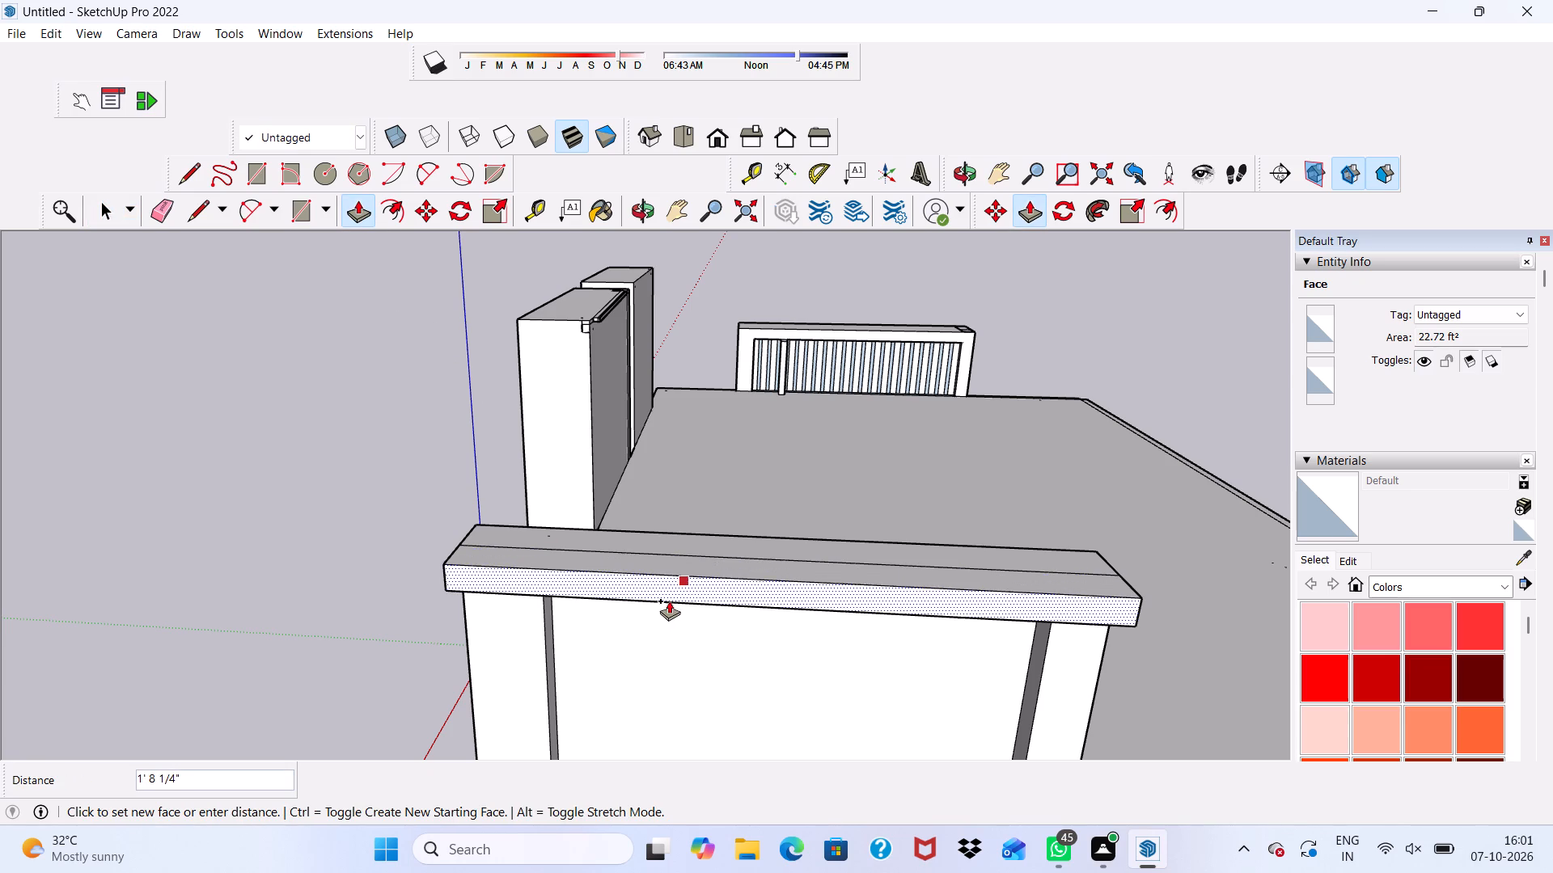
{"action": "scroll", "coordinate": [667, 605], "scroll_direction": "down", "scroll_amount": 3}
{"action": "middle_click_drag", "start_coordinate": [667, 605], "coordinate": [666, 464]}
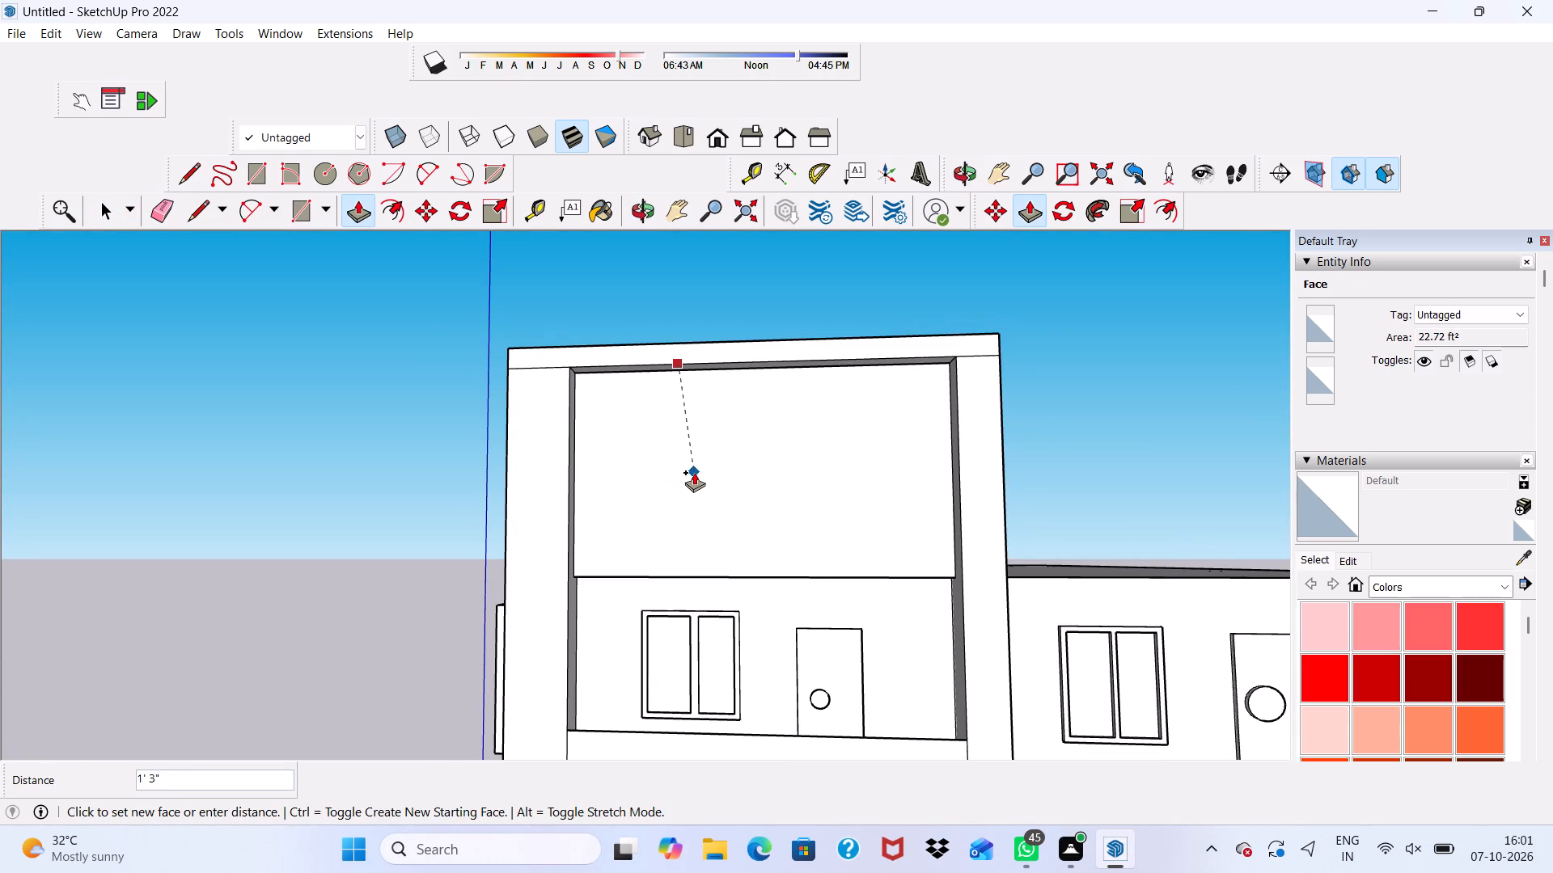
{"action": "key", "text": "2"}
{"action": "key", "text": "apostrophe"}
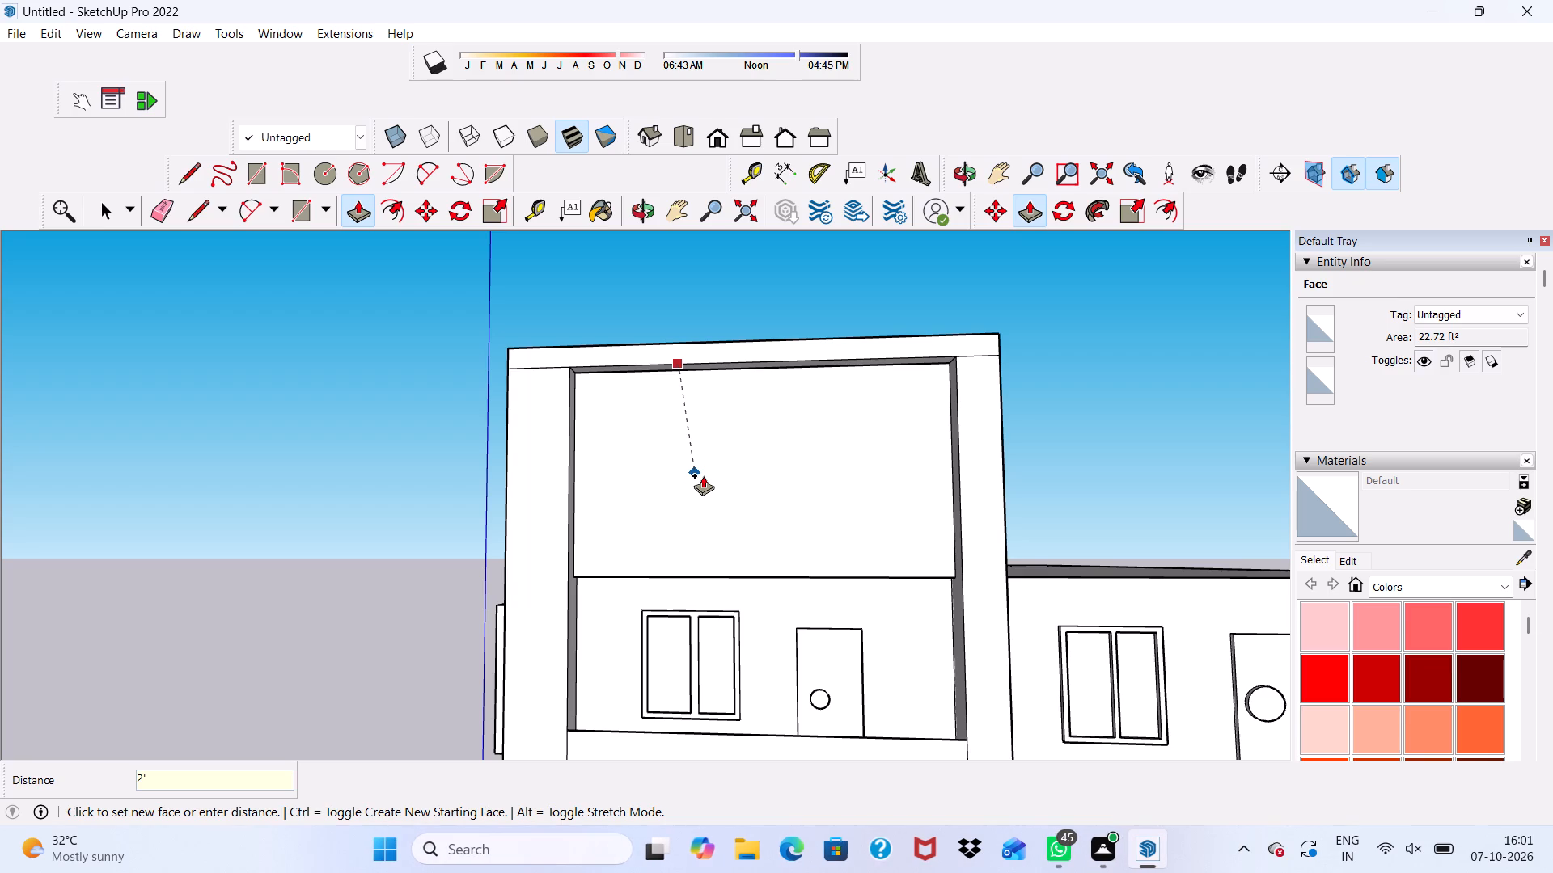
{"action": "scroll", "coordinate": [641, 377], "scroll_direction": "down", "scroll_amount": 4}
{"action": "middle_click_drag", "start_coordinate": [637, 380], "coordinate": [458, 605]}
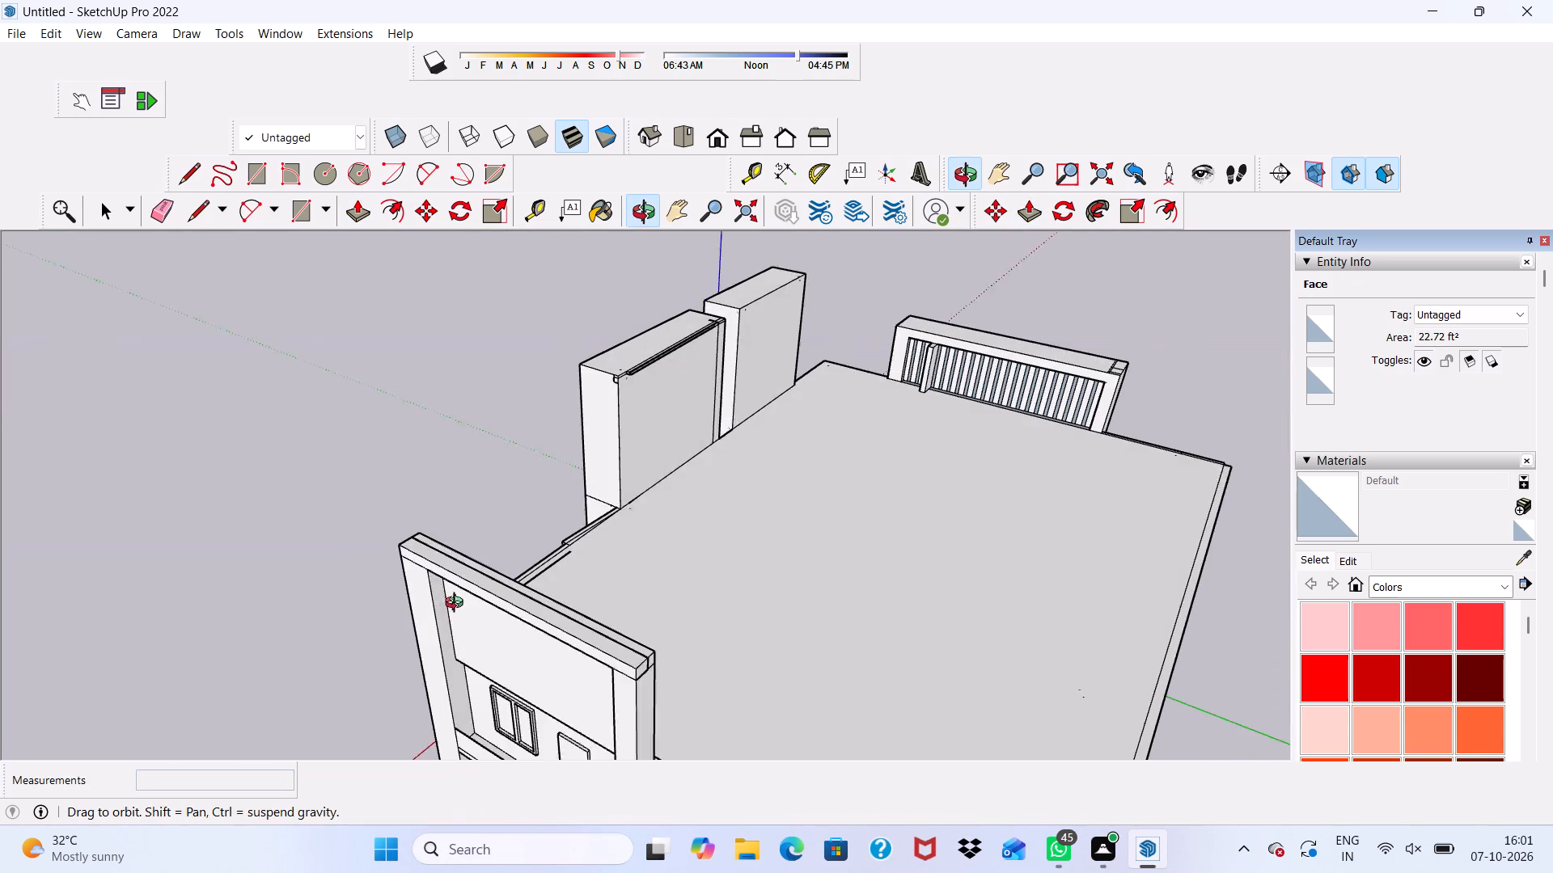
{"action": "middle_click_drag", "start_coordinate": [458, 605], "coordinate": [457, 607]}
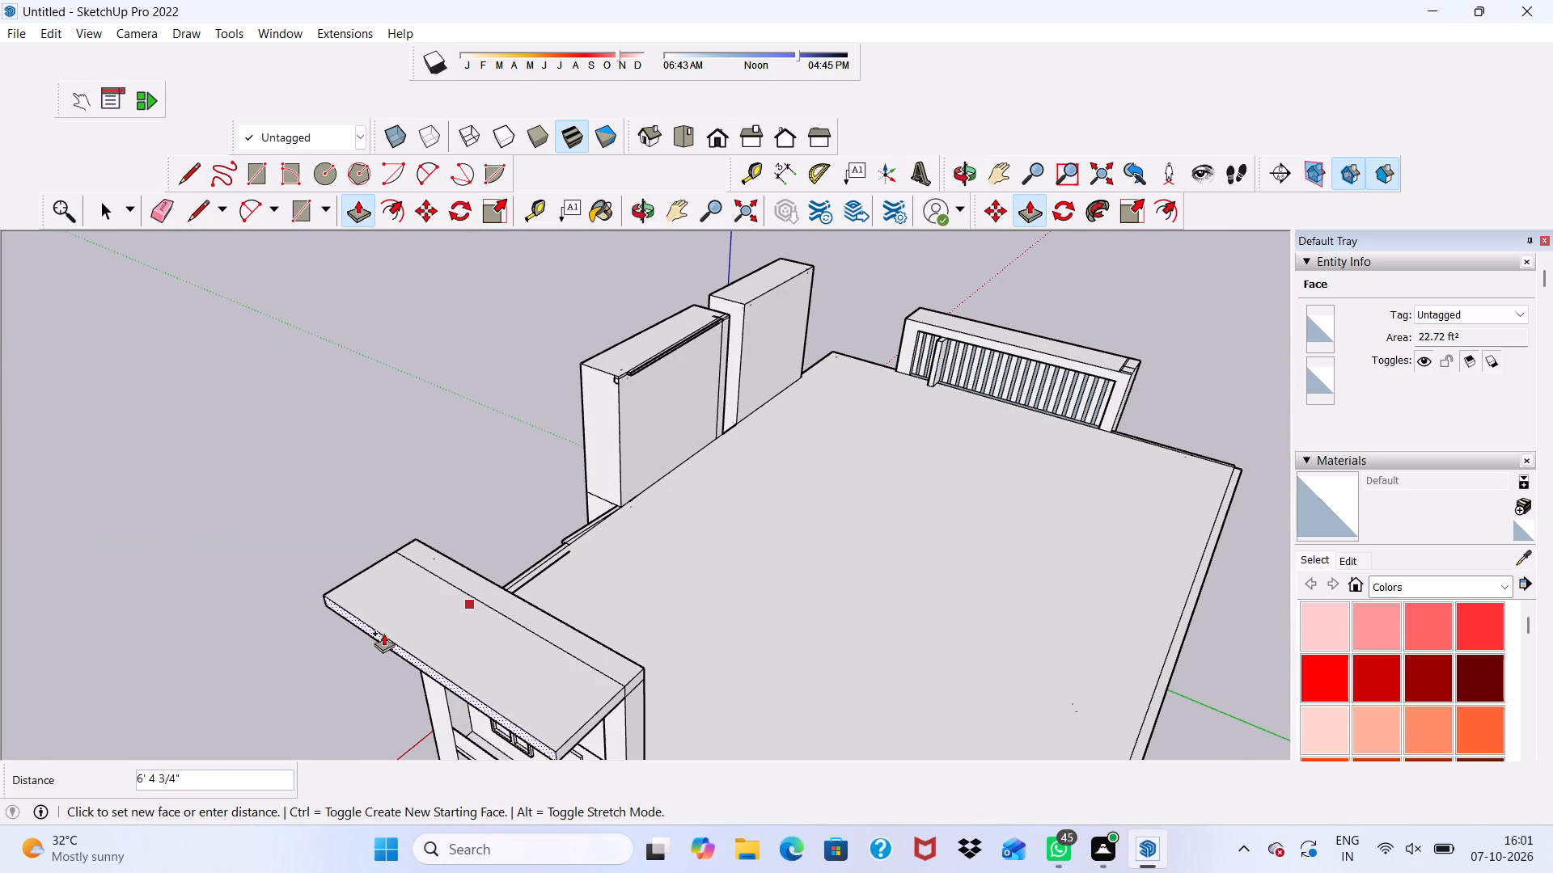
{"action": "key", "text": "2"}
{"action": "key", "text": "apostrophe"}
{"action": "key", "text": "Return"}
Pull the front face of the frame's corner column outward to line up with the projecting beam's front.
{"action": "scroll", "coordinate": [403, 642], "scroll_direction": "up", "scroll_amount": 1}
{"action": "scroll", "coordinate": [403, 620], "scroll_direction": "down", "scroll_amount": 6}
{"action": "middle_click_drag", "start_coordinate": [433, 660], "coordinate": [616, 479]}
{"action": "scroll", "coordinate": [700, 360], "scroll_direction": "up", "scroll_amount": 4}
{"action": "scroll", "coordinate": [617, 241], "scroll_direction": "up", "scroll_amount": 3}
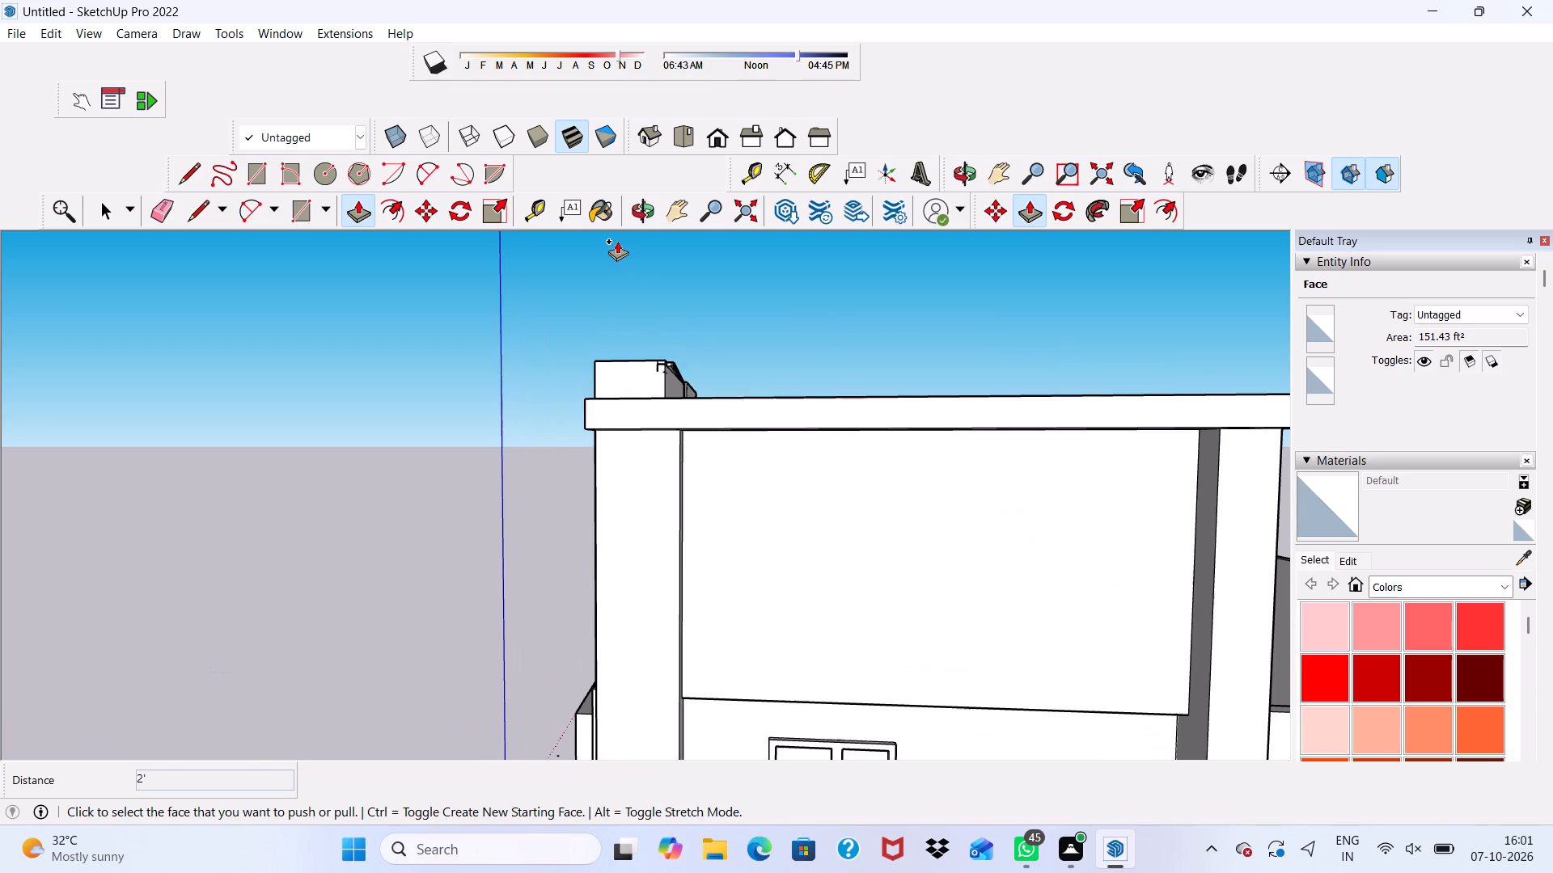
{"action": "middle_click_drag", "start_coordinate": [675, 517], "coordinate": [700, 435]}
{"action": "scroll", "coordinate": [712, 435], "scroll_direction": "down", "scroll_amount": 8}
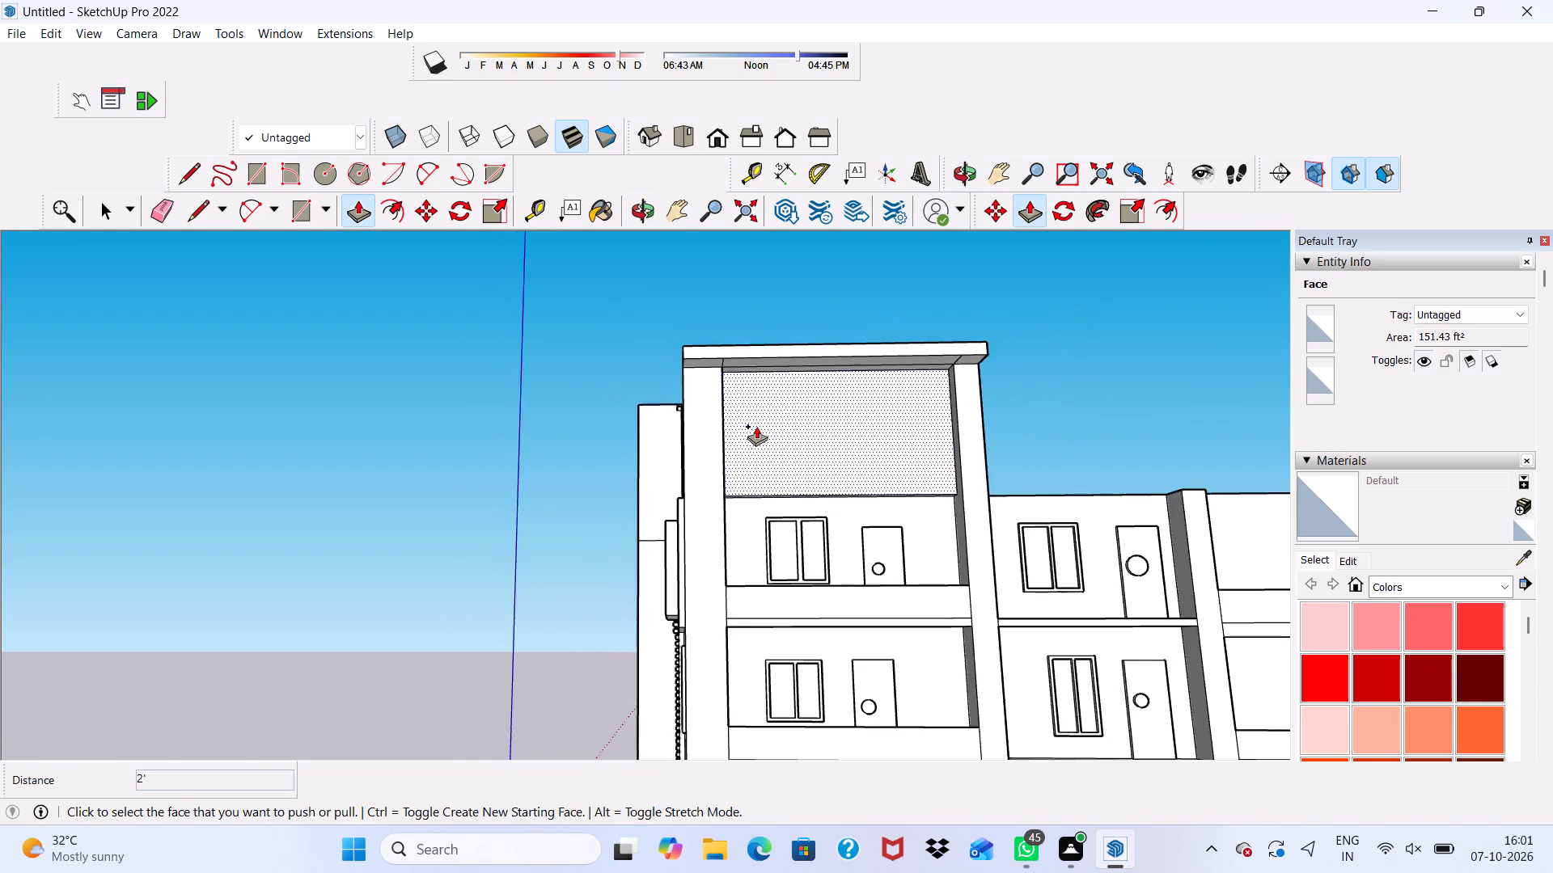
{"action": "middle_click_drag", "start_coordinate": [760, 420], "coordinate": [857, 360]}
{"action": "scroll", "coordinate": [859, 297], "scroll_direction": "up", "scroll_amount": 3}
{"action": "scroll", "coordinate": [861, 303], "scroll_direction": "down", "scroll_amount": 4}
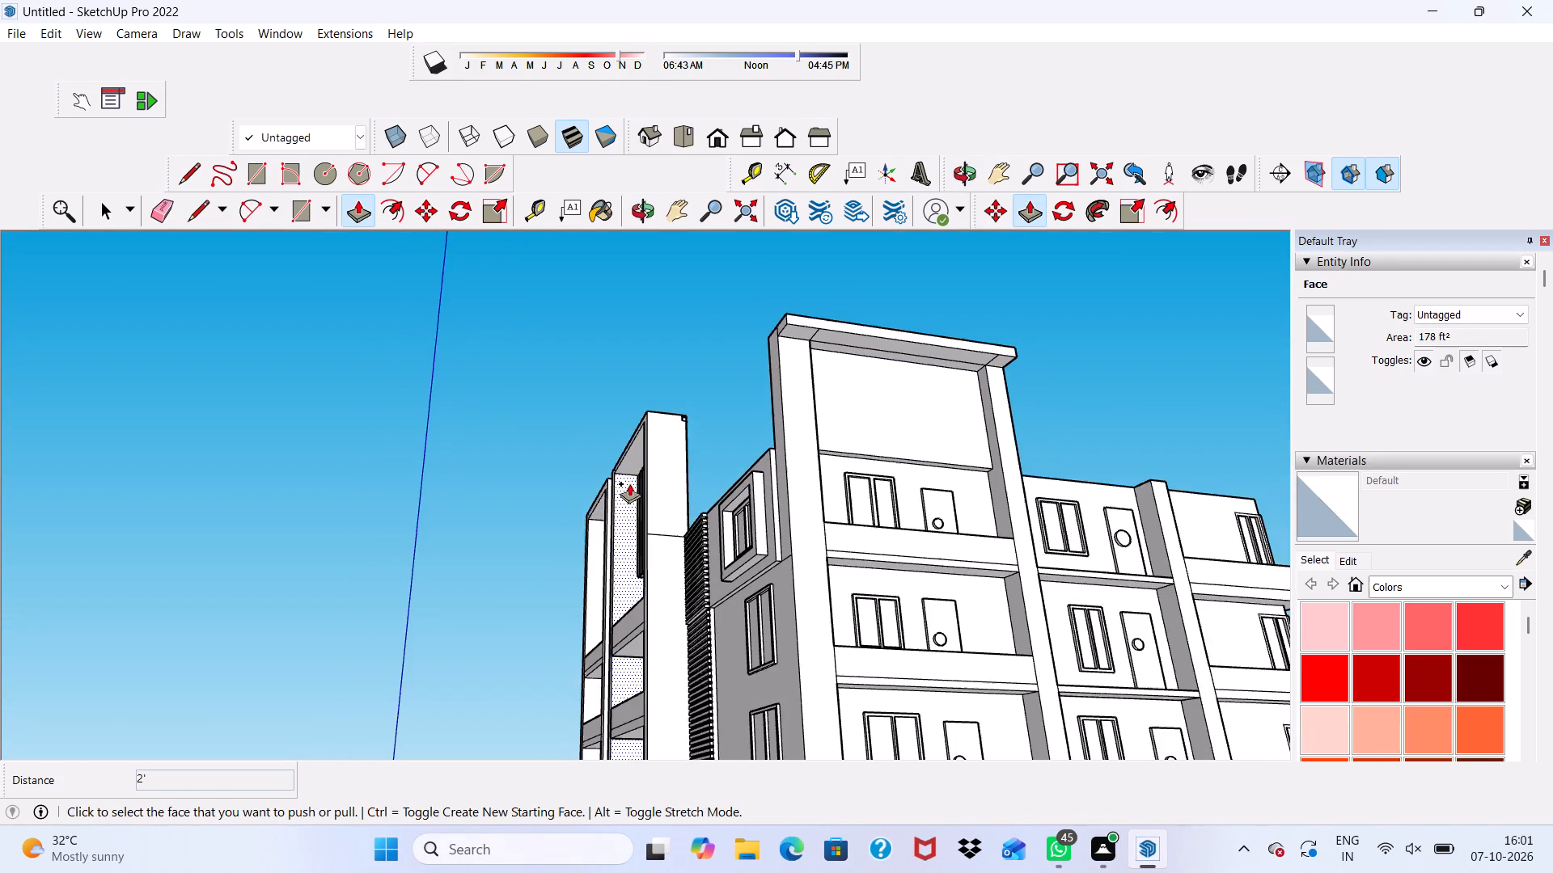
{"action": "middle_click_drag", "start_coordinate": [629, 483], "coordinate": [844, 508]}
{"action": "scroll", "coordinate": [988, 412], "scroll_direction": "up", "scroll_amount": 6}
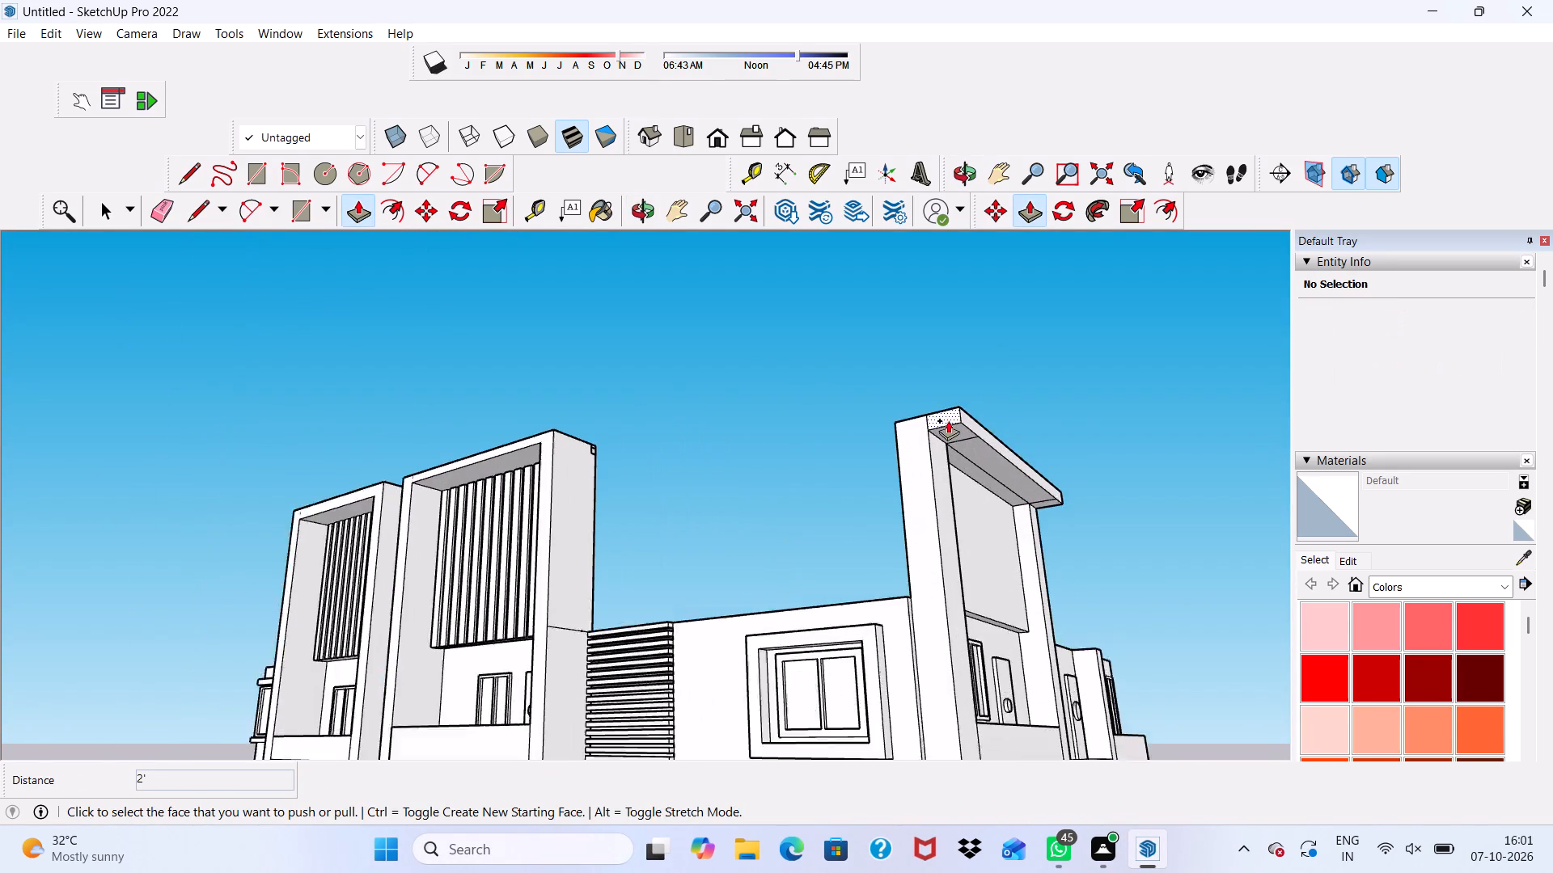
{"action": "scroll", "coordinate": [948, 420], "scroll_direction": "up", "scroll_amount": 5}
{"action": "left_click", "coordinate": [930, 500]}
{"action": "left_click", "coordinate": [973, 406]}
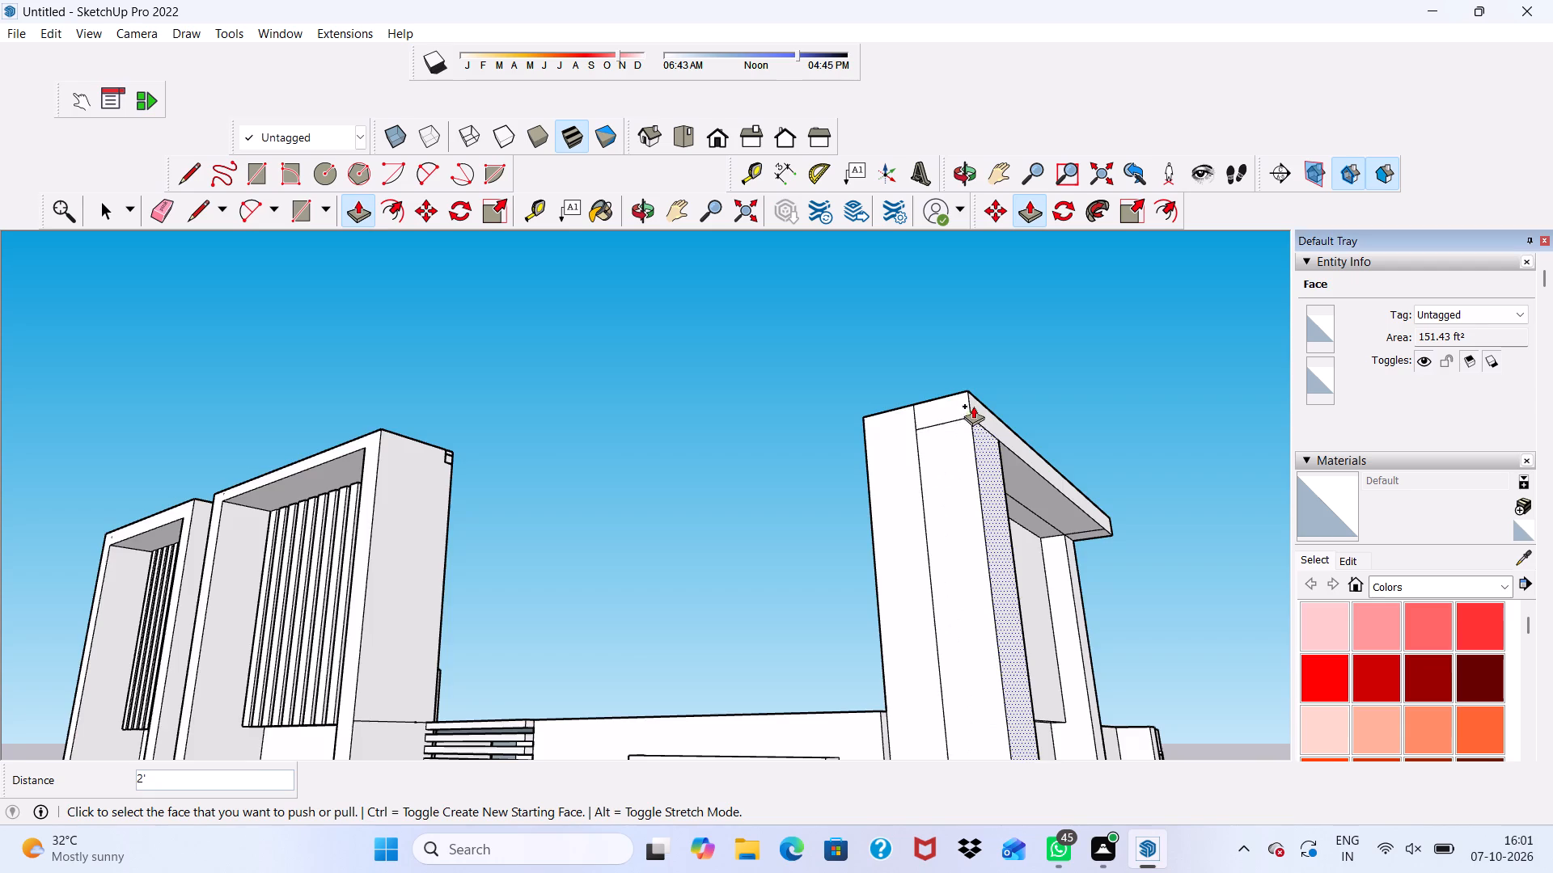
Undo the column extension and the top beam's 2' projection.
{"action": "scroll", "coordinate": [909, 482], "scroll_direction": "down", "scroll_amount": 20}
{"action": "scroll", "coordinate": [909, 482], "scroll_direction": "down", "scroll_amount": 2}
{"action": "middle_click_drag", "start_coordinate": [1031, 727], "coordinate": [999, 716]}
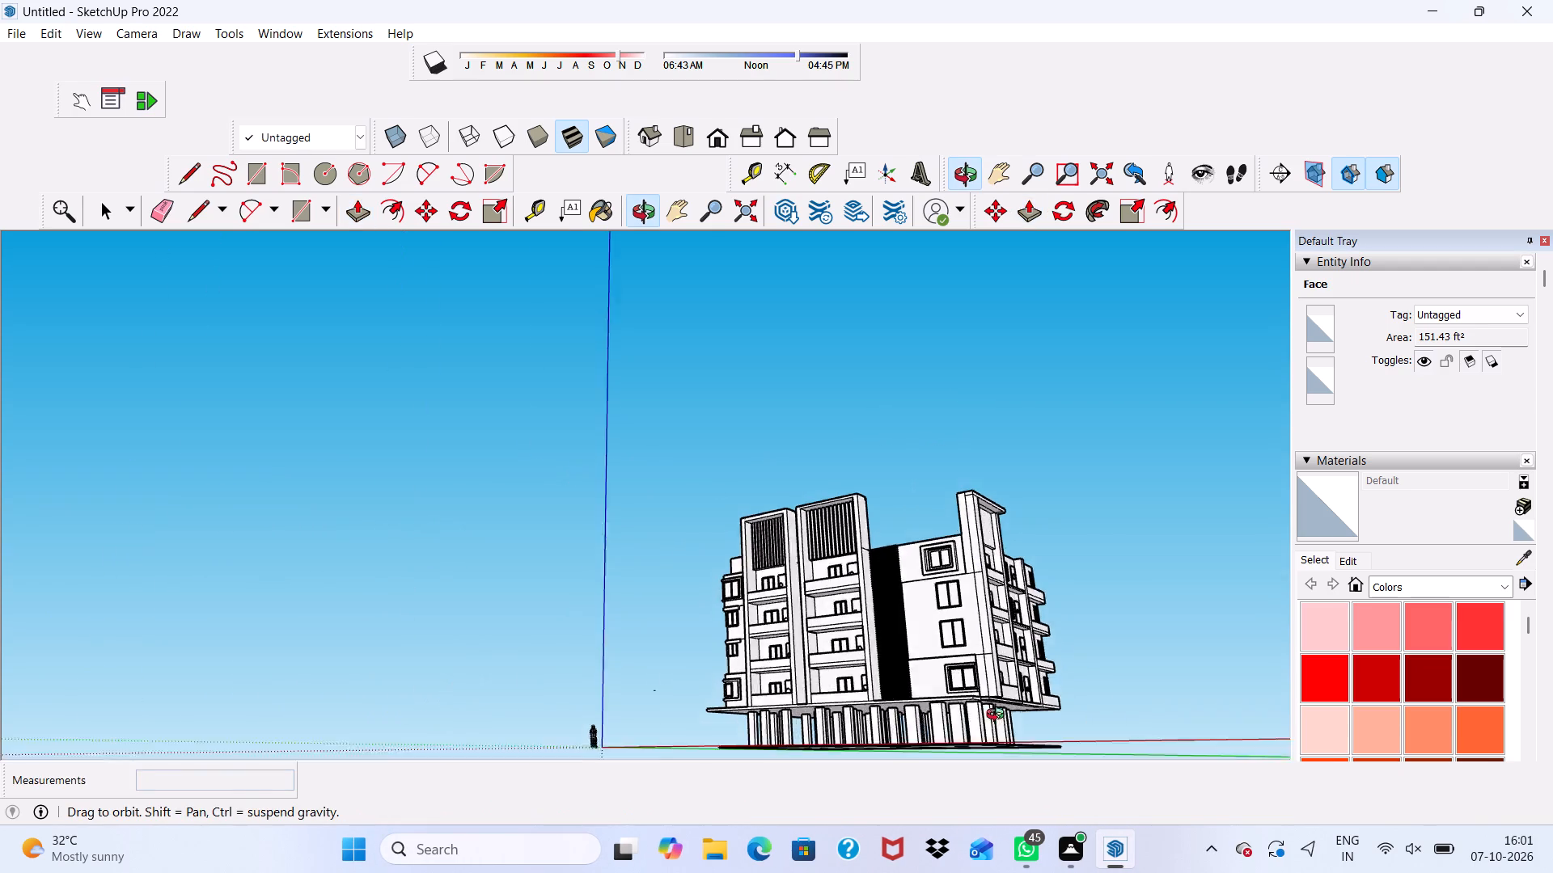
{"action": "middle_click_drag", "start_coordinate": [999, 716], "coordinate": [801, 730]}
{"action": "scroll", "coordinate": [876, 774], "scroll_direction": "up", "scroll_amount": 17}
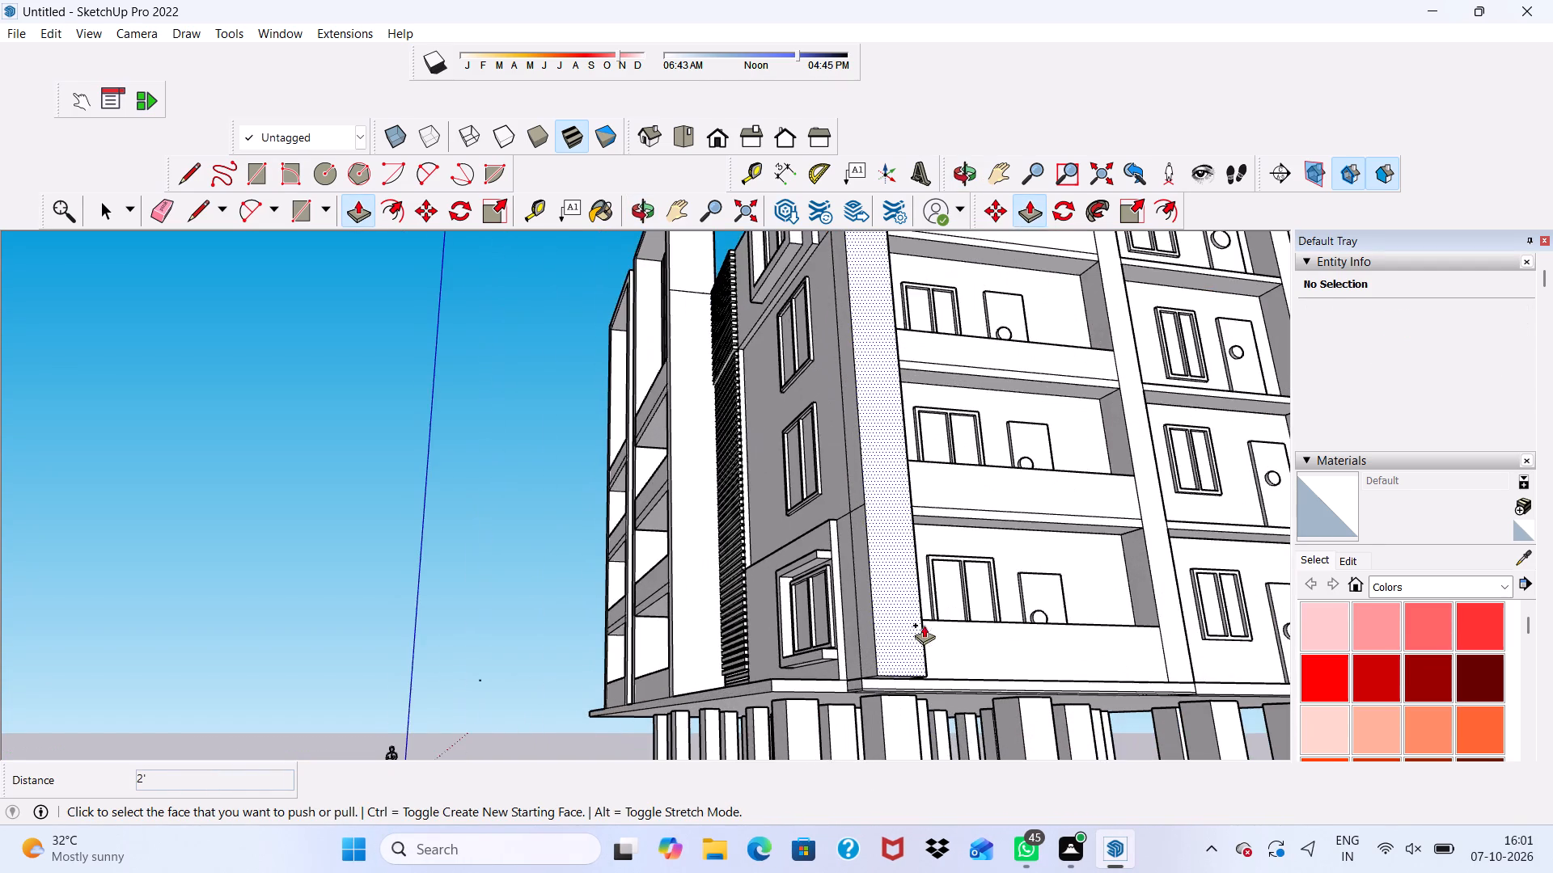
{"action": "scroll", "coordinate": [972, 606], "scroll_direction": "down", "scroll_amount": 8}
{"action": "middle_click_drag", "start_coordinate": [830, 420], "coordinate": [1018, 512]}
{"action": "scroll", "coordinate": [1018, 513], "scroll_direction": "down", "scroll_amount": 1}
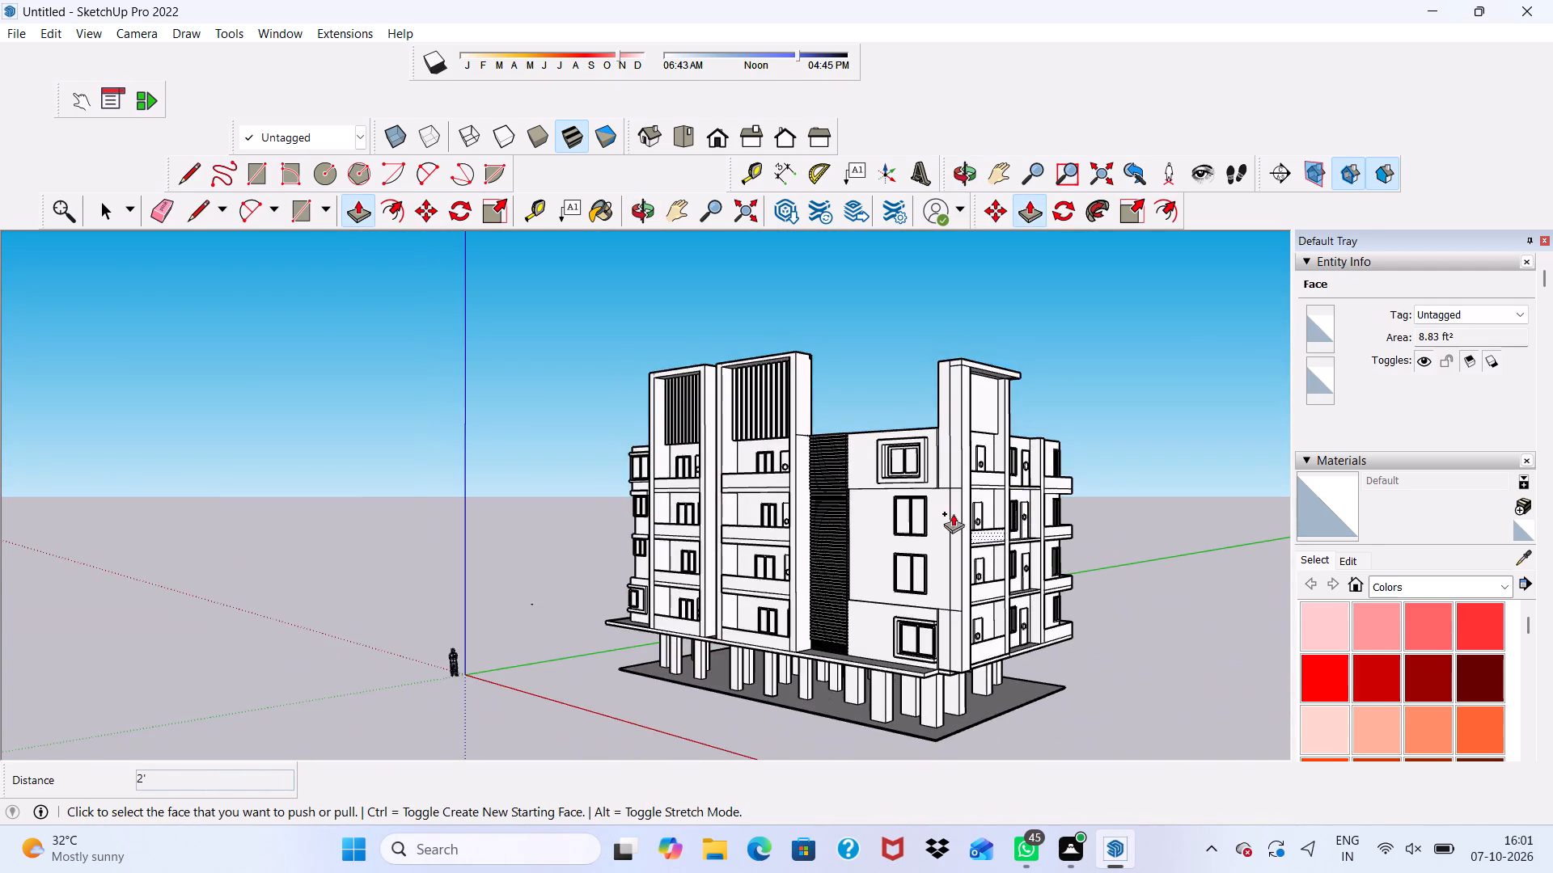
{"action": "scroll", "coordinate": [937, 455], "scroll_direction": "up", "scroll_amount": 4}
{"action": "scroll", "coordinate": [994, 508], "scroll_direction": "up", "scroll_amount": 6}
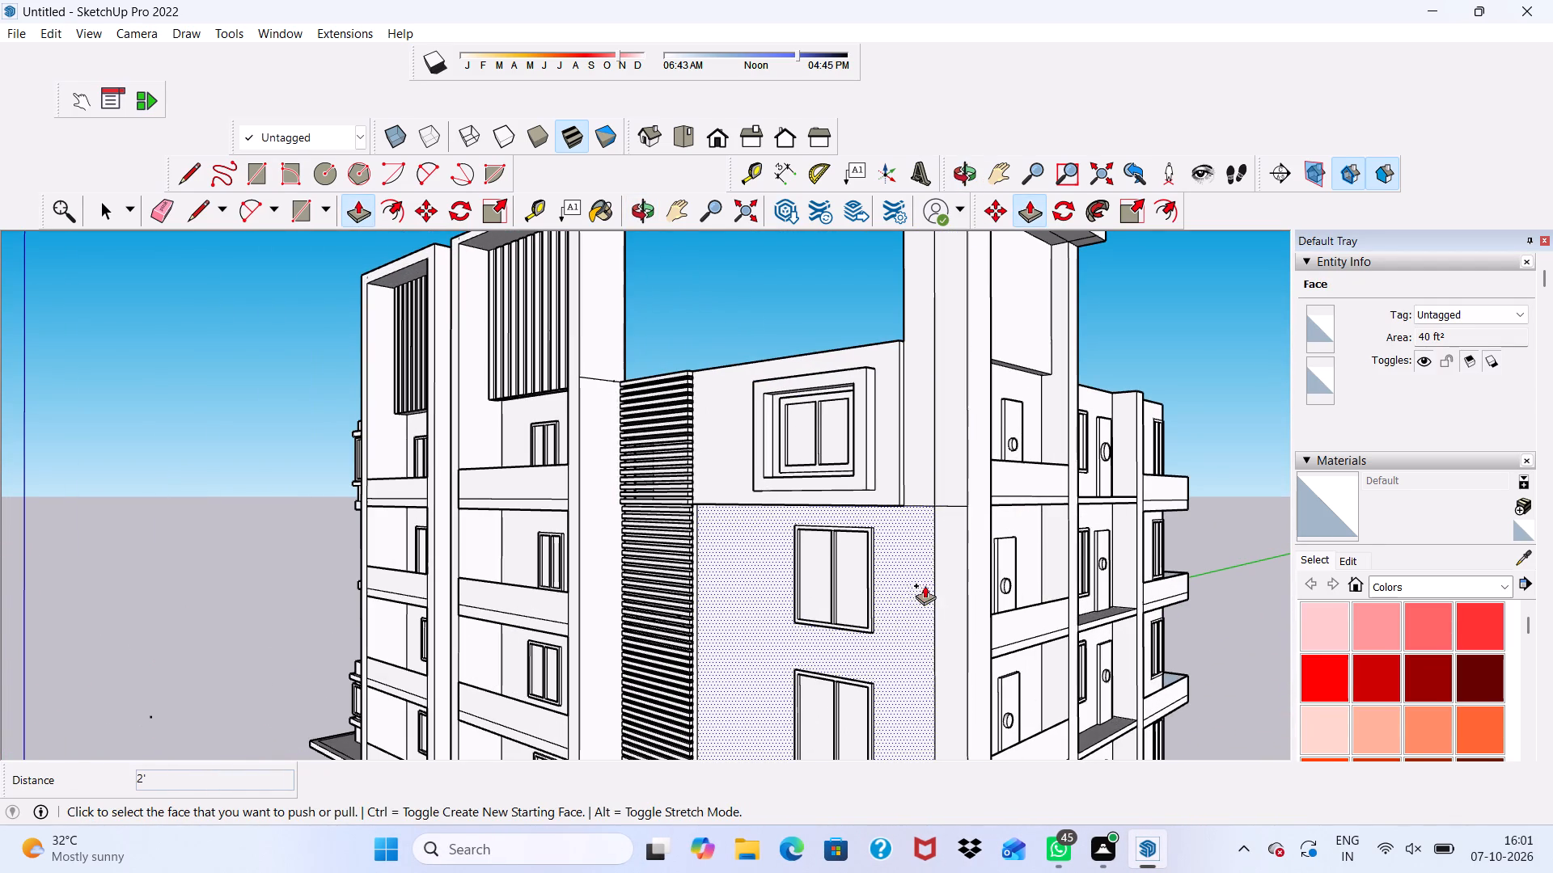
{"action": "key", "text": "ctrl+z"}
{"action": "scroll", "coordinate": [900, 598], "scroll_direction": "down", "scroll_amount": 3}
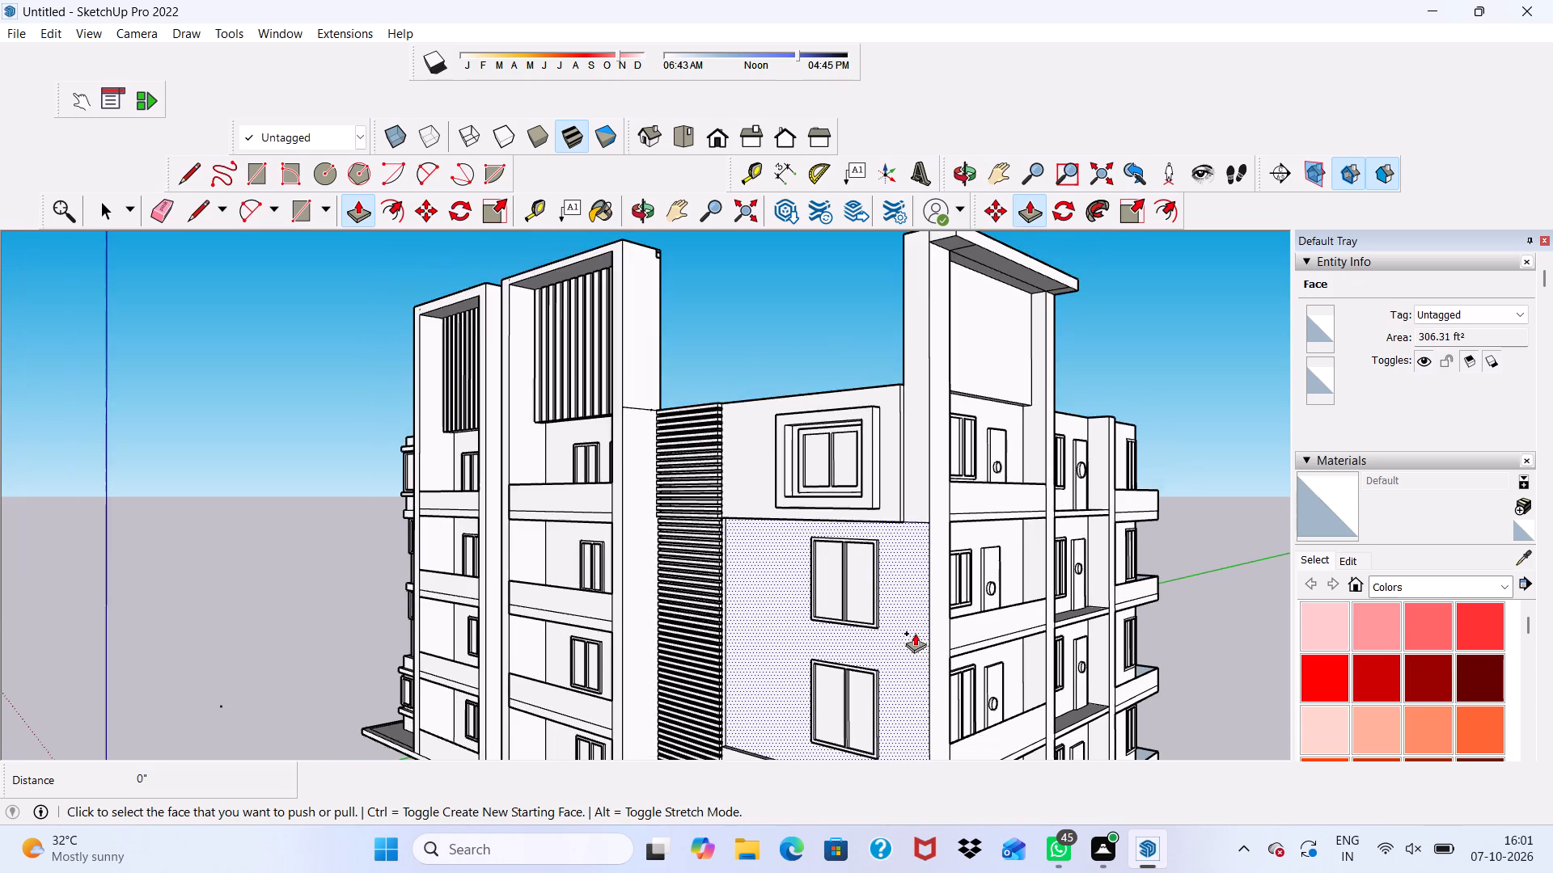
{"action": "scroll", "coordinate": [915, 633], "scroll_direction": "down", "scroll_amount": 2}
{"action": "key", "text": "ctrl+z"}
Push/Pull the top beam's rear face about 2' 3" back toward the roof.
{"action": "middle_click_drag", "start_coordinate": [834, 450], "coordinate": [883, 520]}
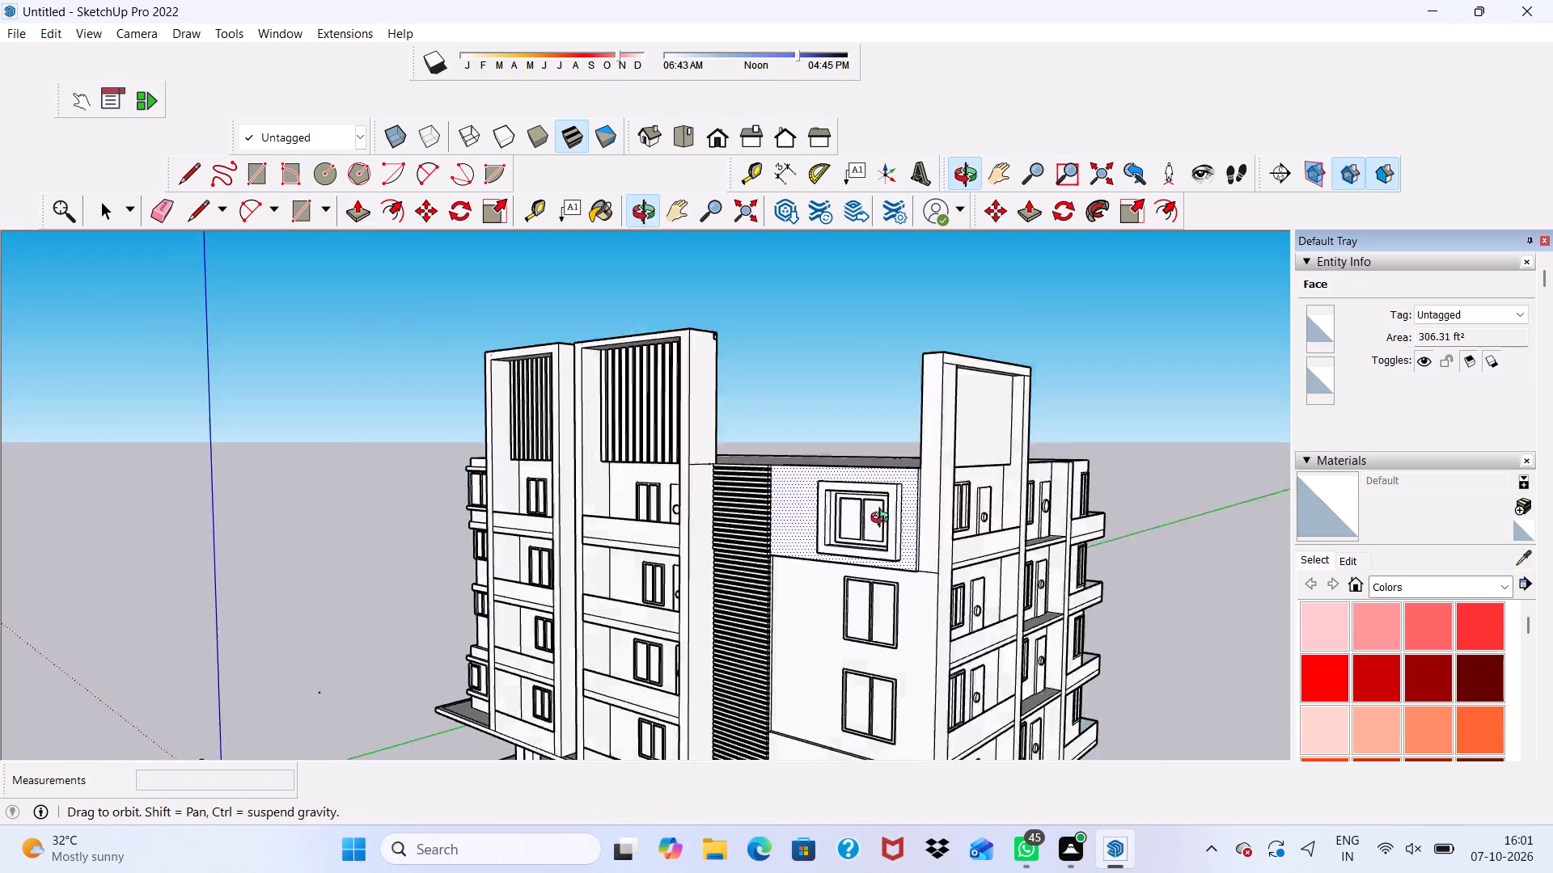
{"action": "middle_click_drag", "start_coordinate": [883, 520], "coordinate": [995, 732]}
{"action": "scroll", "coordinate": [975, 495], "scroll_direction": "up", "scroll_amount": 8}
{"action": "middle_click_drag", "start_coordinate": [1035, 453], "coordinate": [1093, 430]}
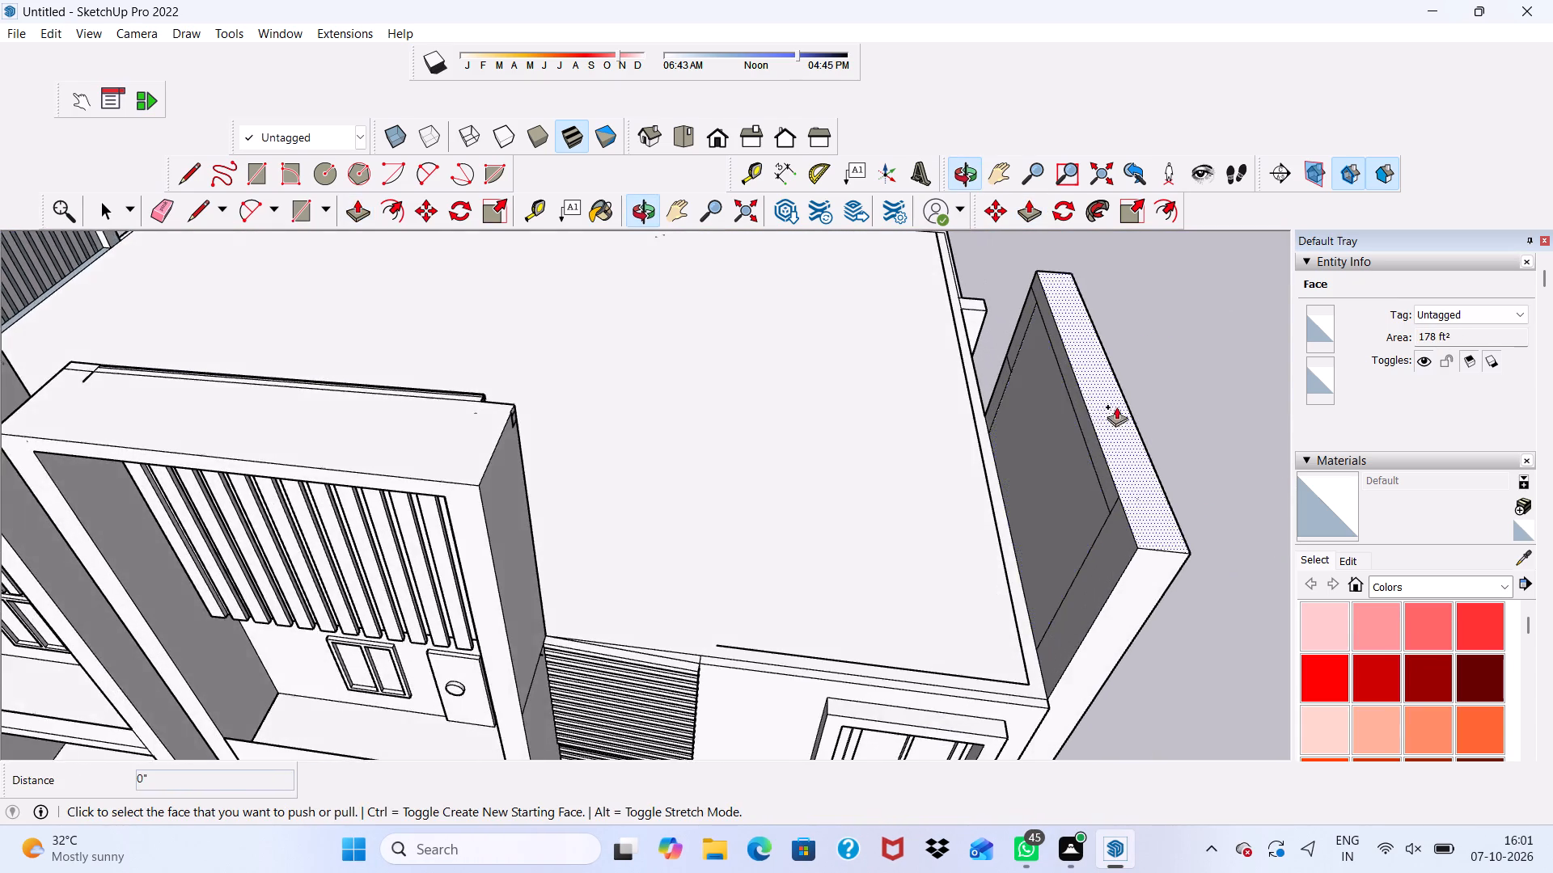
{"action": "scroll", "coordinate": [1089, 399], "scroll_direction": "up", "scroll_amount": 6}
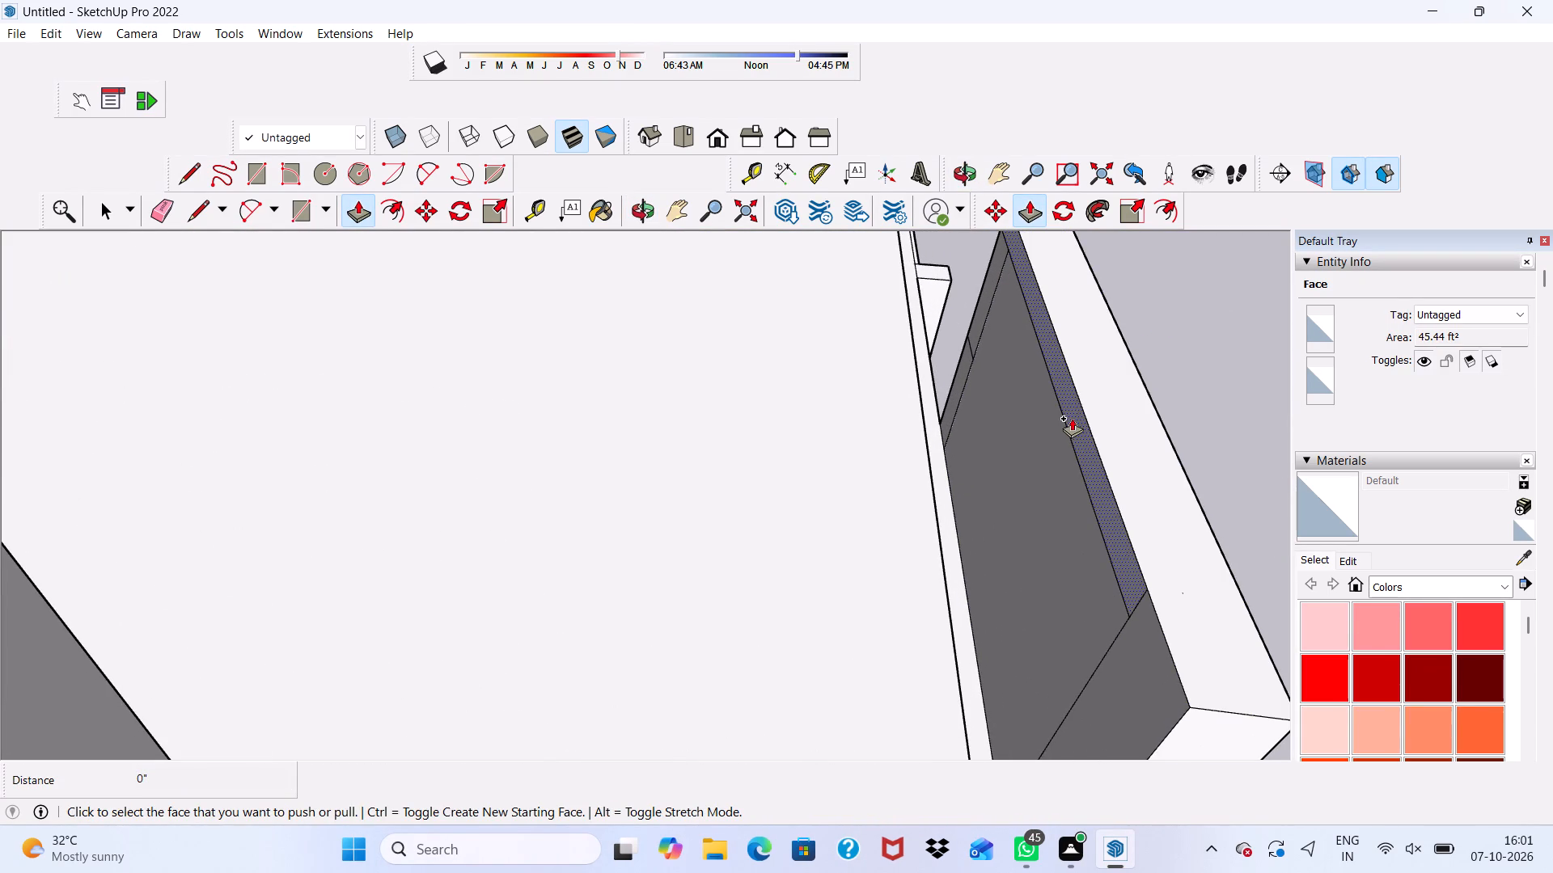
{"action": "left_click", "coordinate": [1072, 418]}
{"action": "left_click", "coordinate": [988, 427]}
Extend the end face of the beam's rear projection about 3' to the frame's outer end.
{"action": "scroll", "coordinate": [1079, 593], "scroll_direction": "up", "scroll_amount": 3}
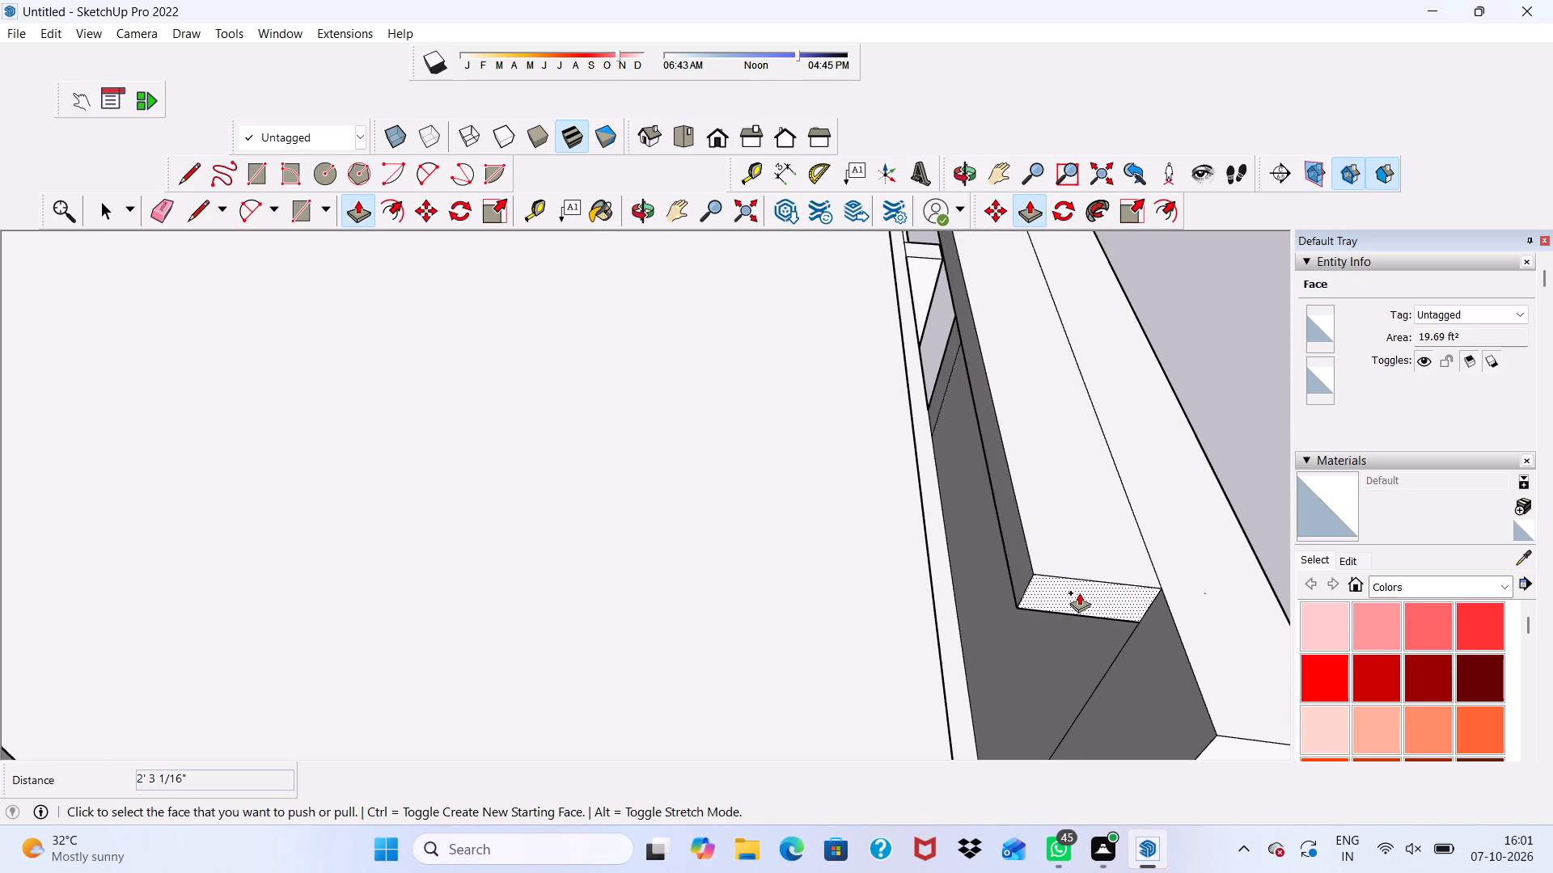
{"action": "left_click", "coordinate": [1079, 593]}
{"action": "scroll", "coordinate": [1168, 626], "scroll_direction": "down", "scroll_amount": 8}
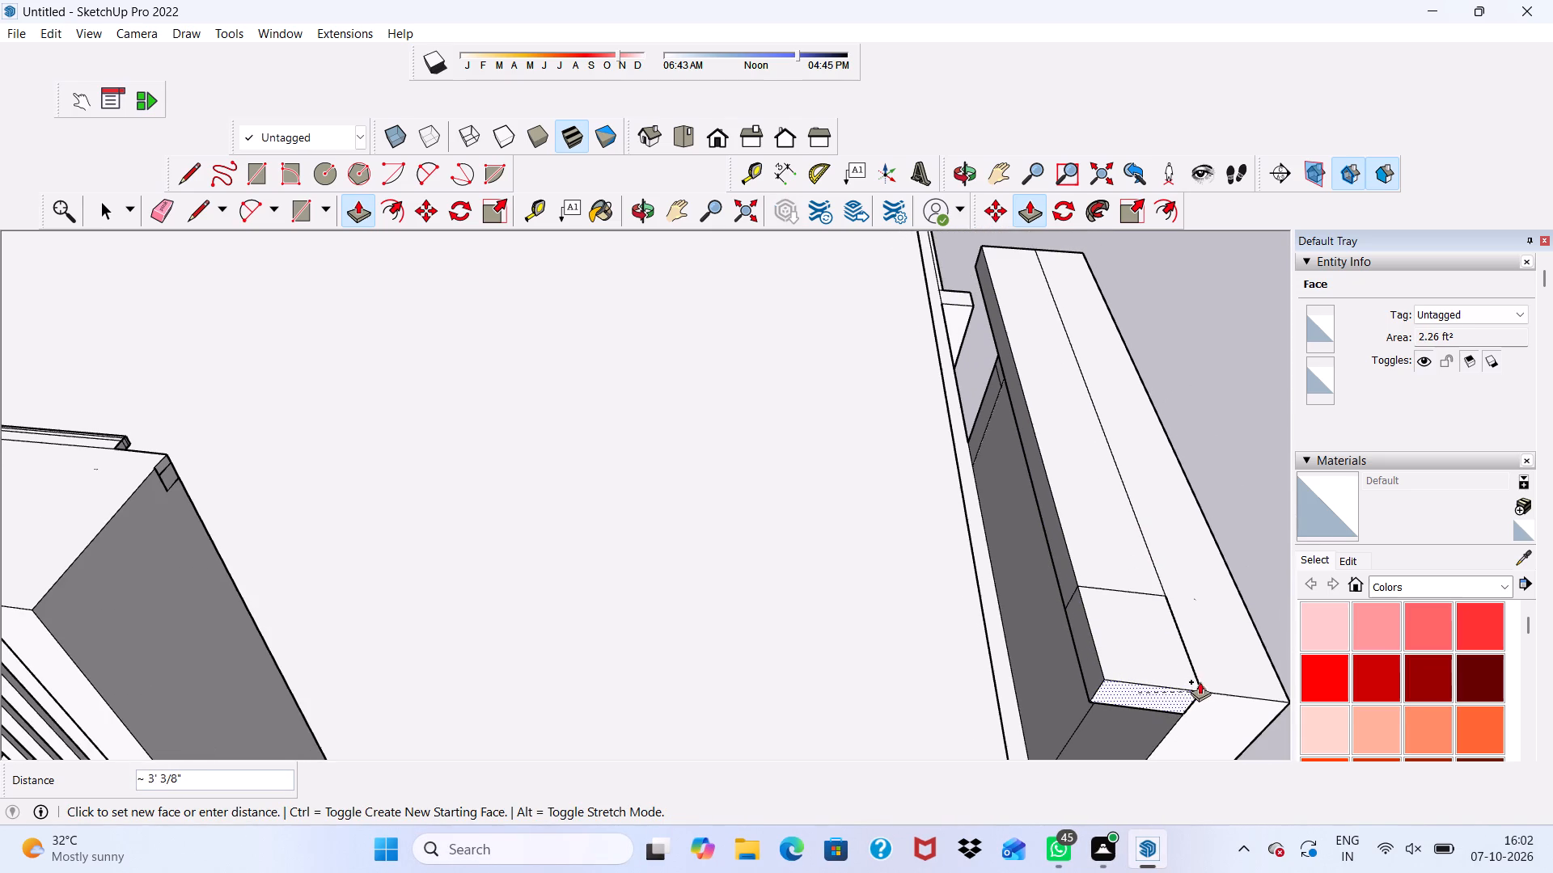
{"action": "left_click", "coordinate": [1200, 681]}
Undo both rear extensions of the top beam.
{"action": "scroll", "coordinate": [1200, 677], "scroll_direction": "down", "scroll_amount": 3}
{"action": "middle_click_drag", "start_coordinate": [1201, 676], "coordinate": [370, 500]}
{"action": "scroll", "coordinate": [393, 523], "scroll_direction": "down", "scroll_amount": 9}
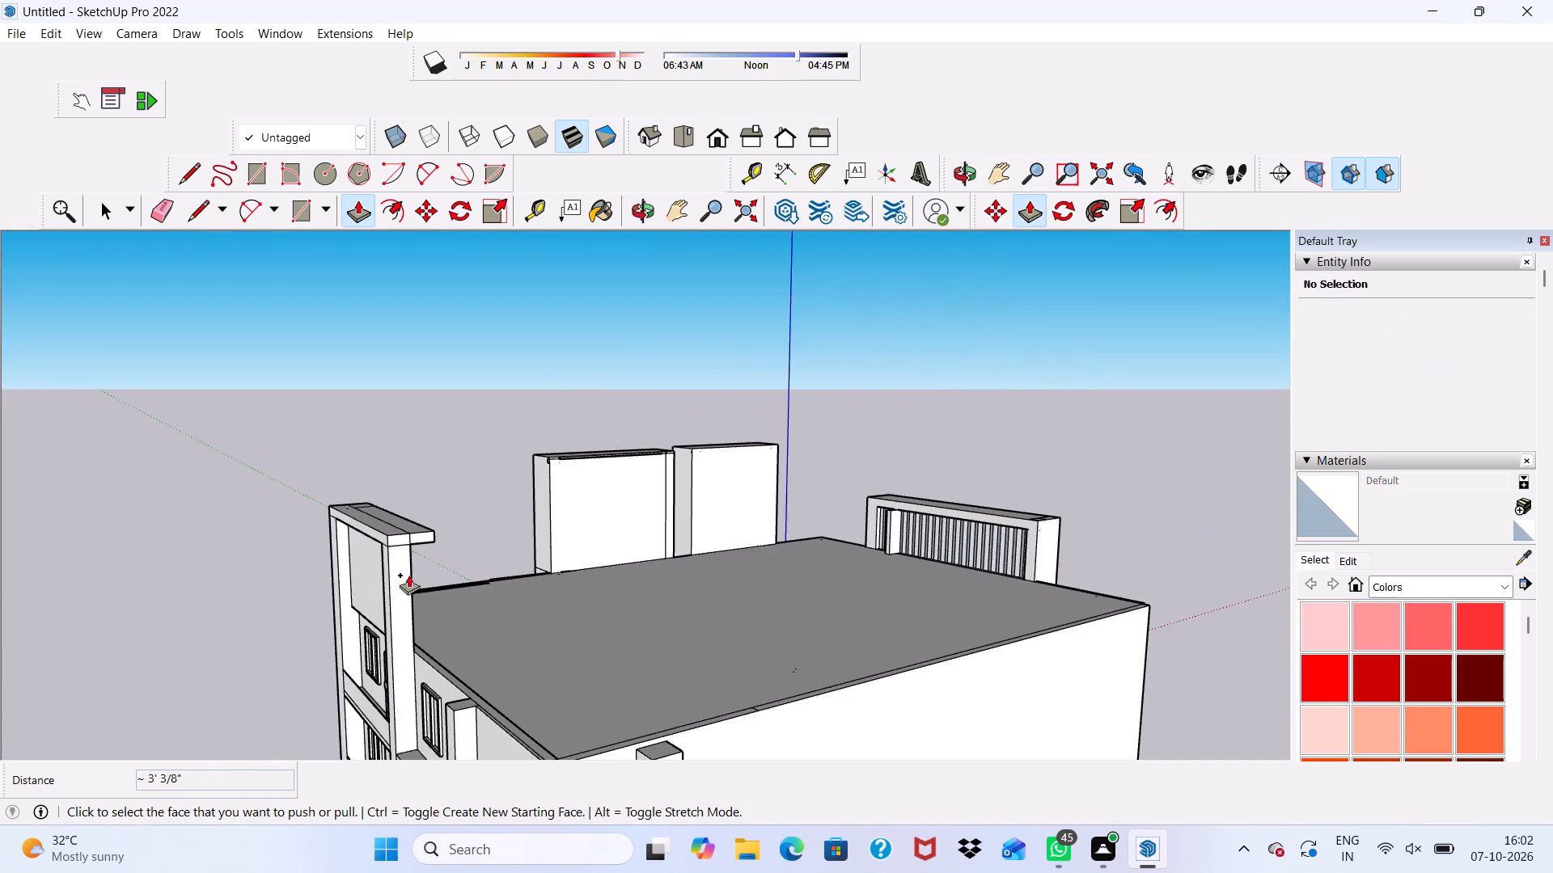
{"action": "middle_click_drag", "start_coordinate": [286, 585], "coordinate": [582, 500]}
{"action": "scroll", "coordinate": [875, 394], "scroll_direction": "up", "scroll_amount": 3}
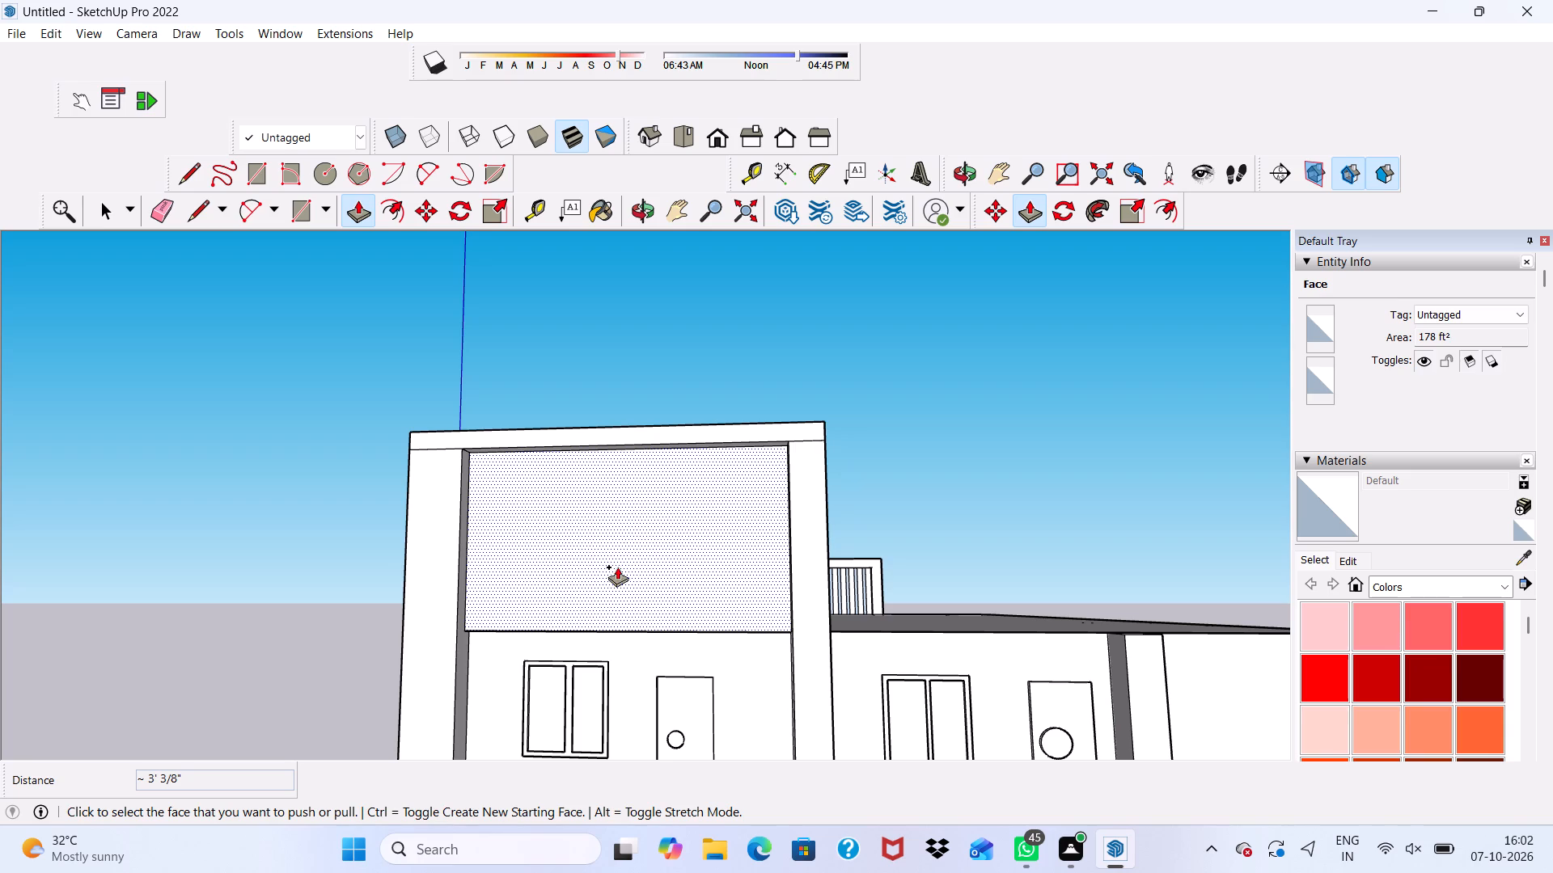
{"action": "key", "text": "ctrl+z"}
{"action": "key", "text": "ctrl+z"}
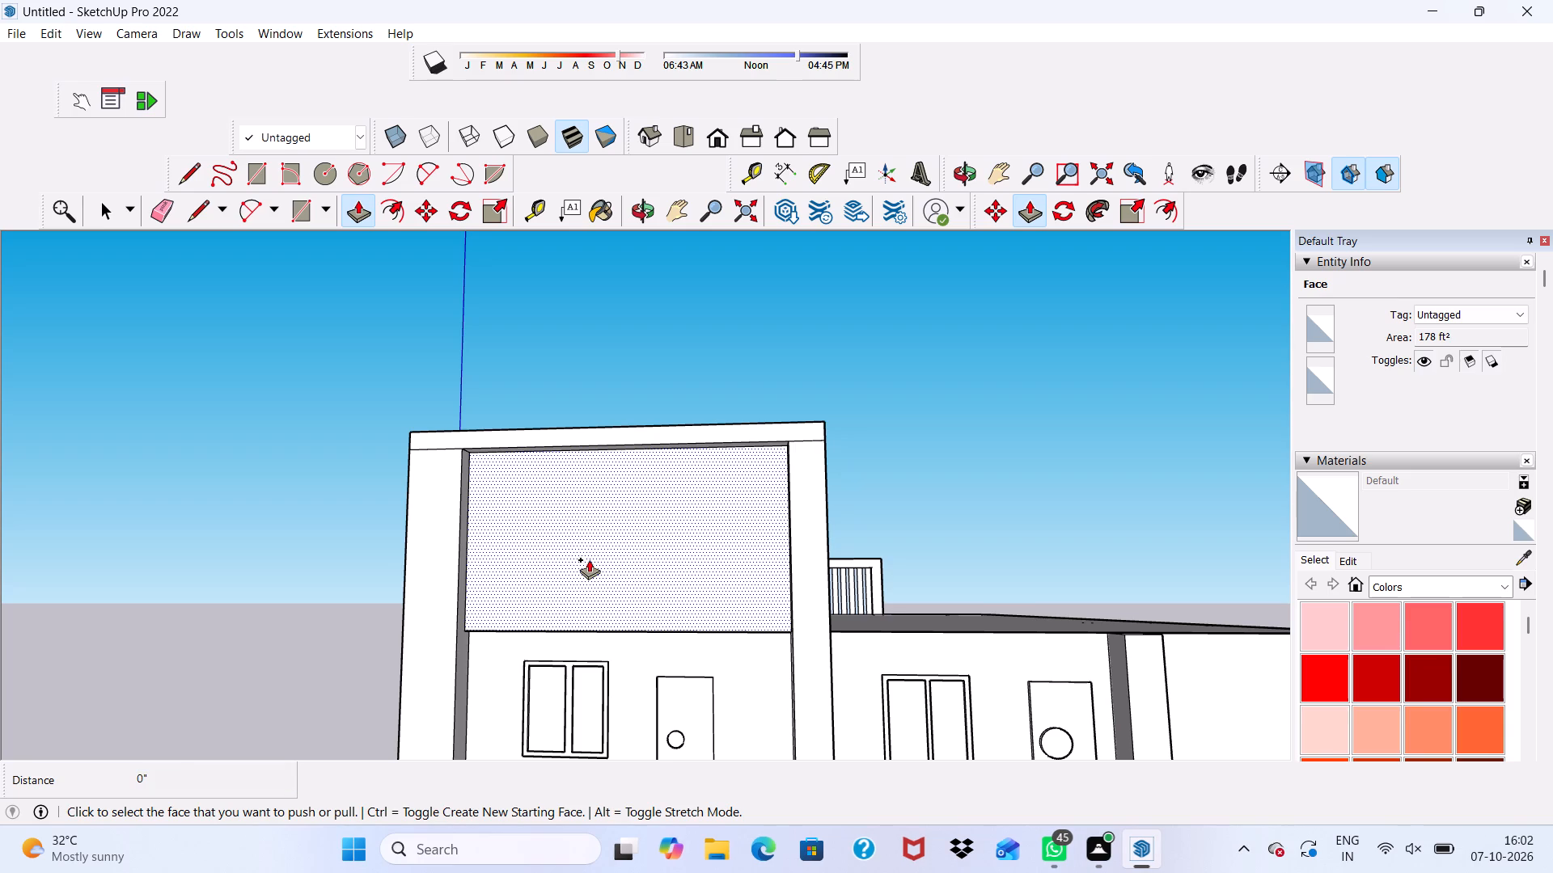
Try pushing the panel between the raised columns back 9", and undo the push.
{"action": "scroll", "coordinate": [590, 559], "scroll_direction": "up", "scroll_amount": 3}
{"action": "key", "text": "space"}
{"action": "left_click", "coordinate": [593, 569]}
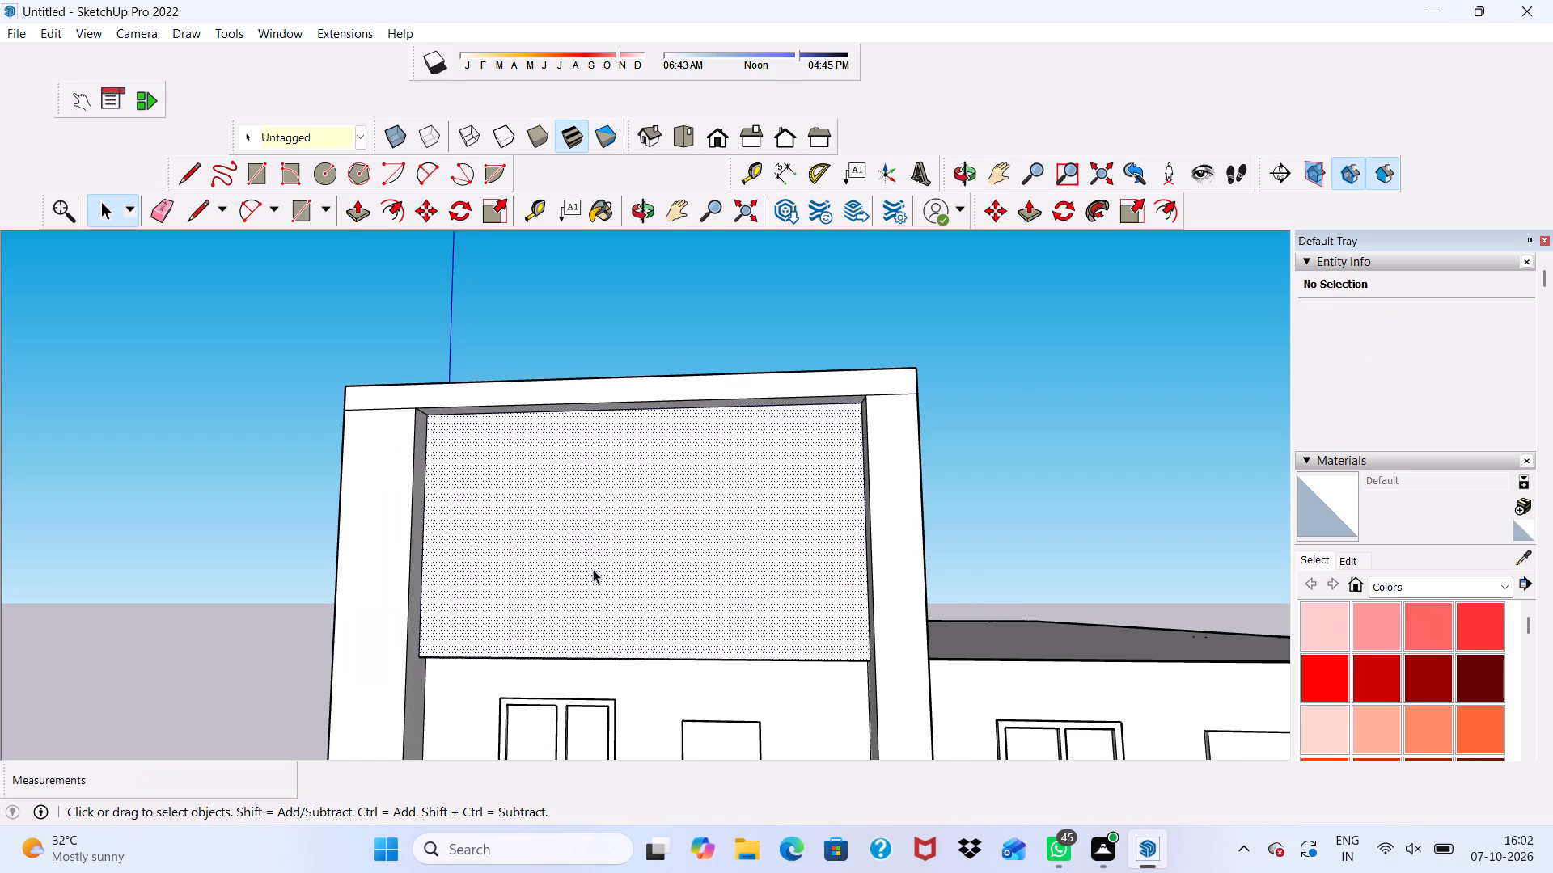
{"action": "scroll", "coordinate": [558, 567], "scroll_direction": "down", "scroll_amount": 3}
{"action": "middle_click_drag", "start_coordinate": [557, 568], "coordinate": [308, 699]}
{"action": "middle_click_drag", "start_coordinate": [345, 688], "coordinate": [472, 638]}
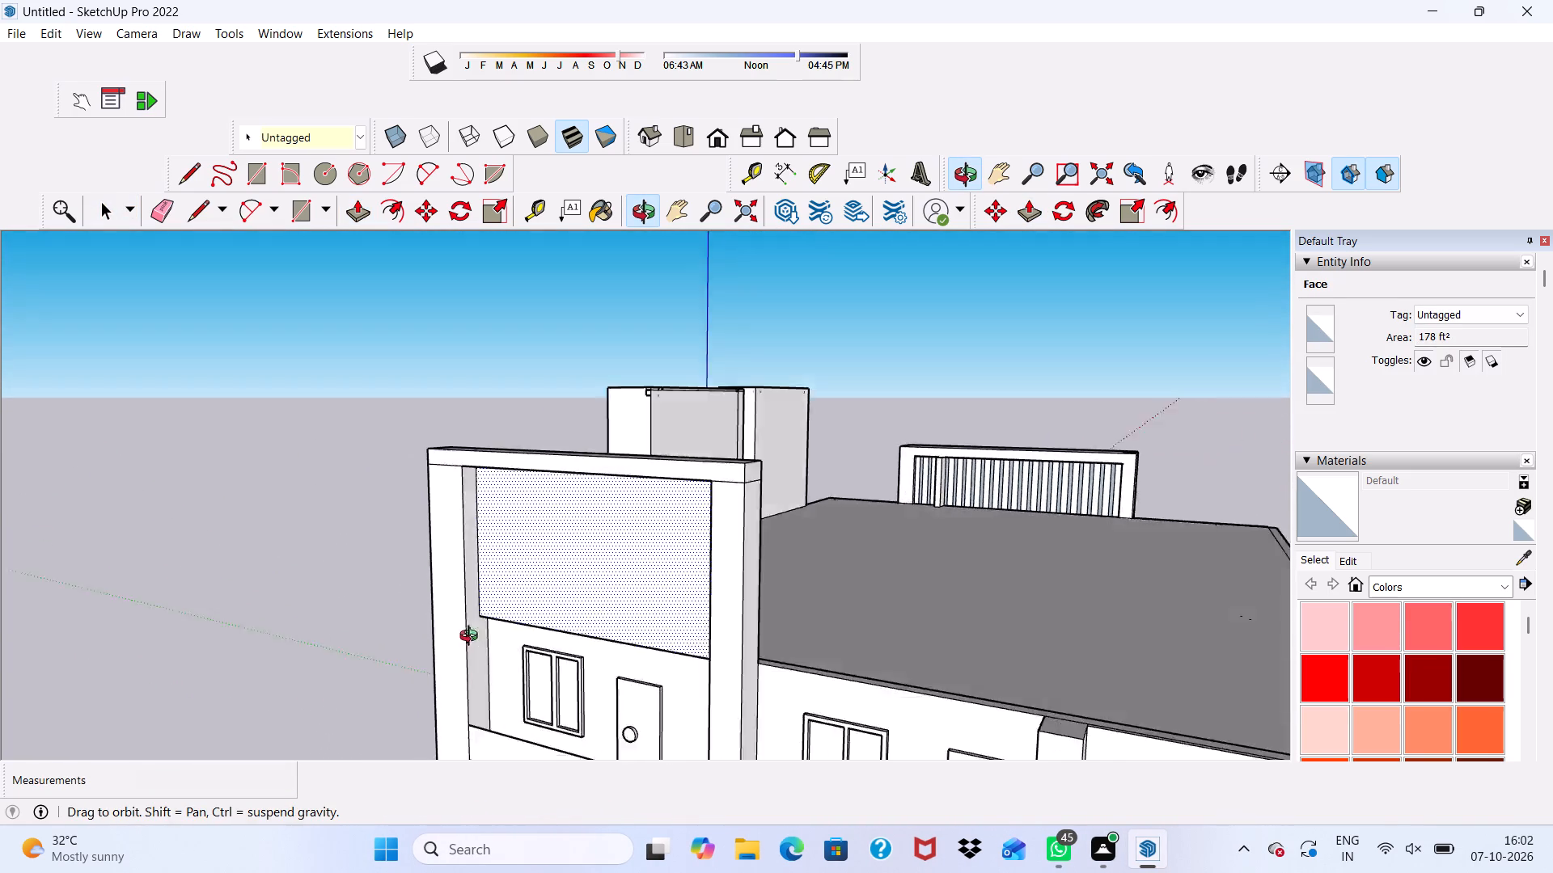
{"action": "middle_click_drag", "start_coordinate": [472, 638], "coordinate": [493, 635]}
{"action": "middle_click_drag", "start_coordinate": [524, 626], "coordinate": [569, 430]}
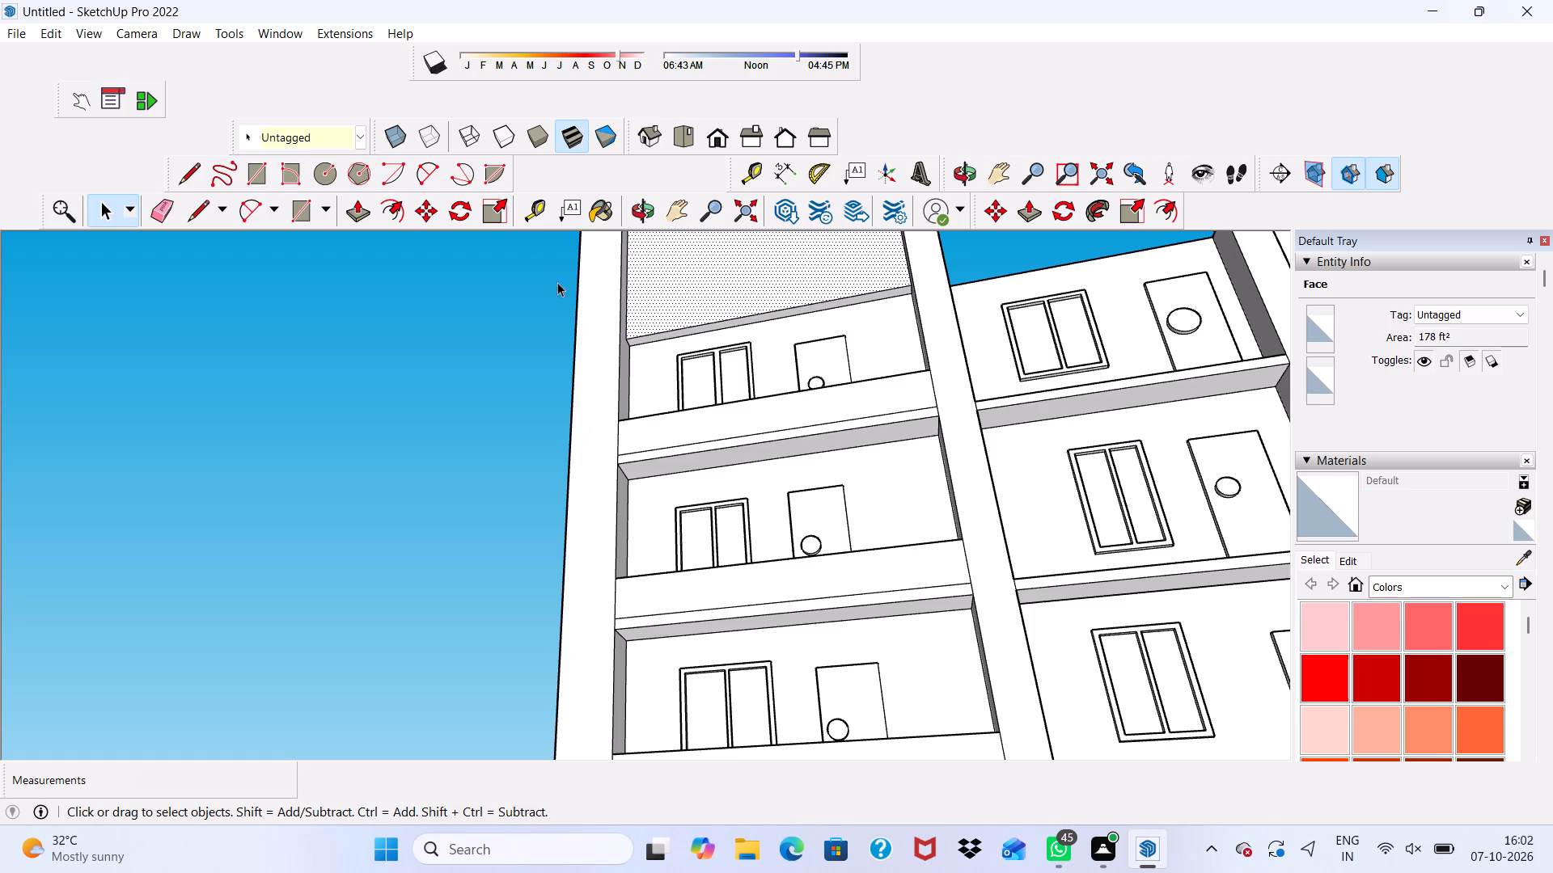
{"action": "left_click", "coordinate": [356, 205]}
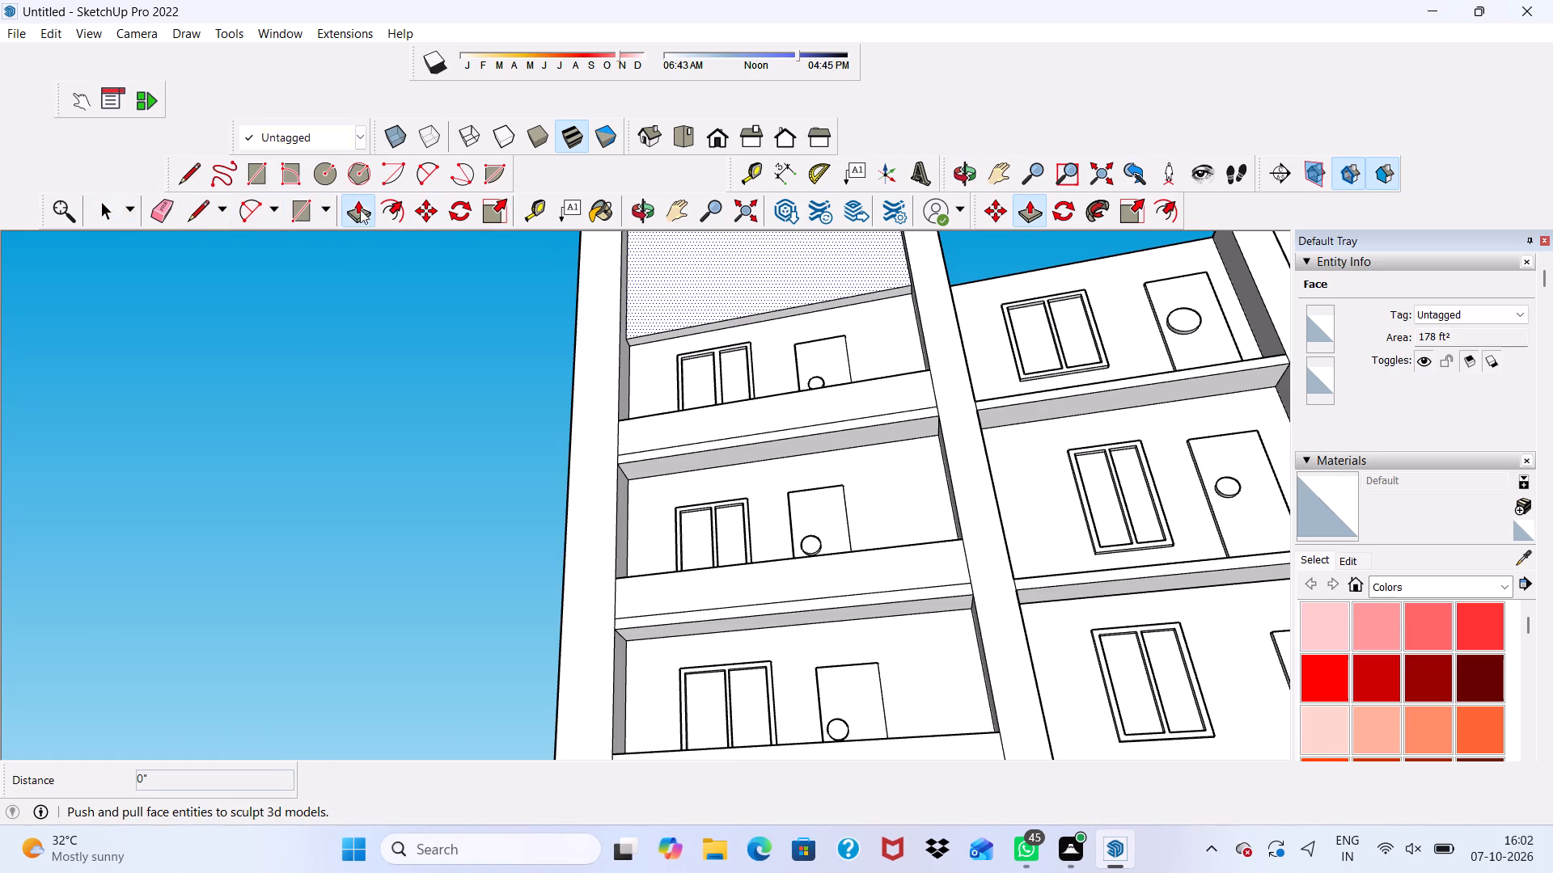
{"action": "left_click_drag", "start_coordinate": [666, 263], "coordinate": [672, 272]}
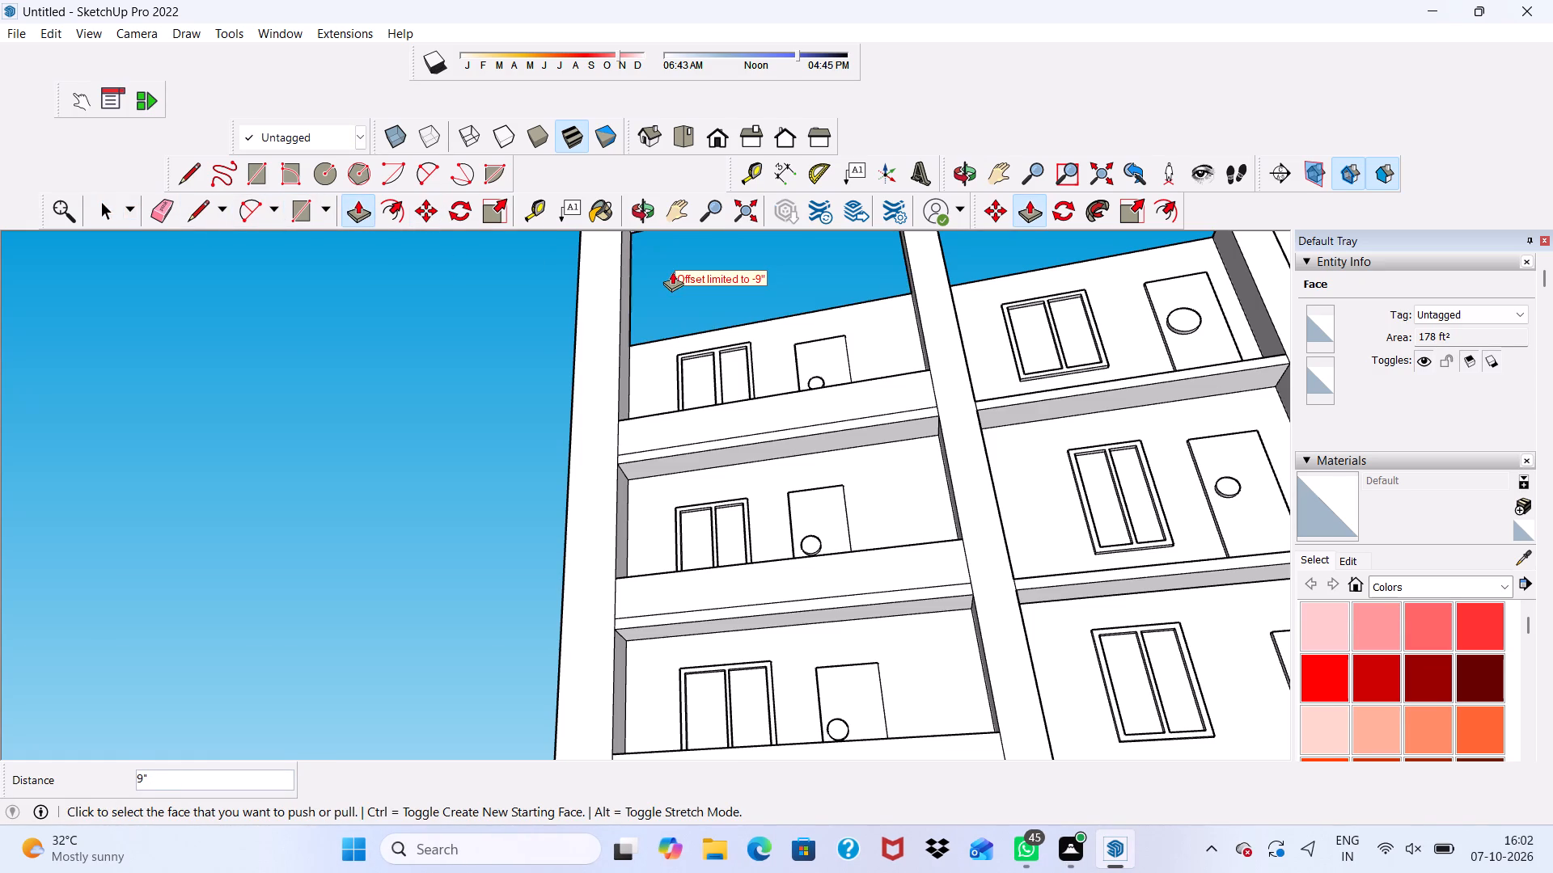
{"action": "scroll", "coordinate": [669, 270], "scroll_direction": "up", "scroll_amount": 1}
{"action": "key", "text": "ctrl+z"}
Push the panel between the raised columns back about 6 1/2", toward the top-floor wall plane.
{"action": "scroll", "coordinate": [685, 289], "scroll_direction": "up", "scroll_amount": 1}
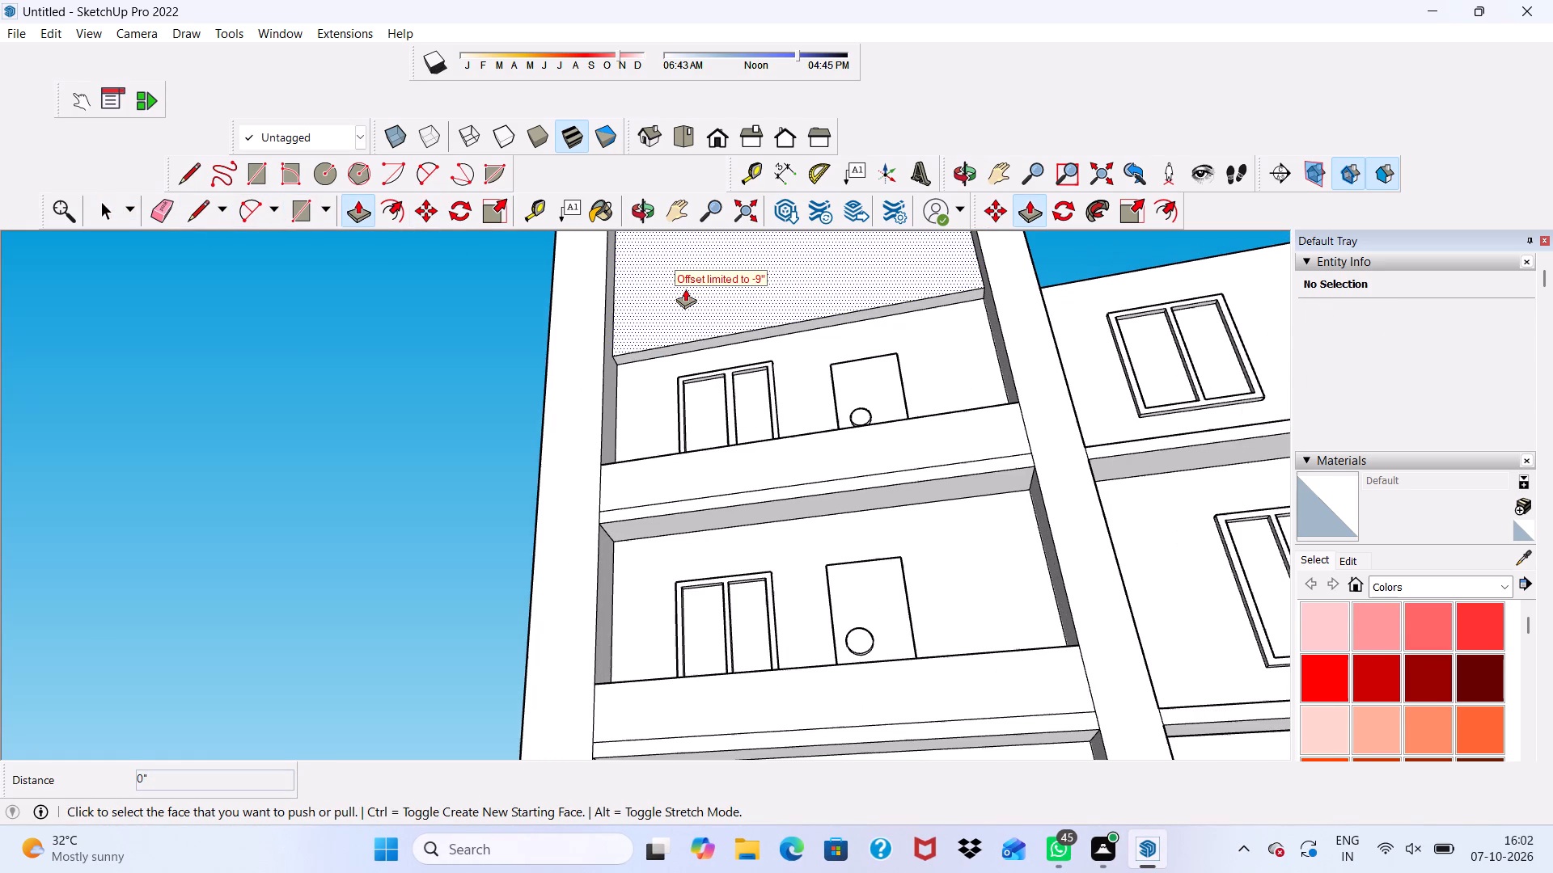
{"action": "left_click", "coordinate": [685, 289]}
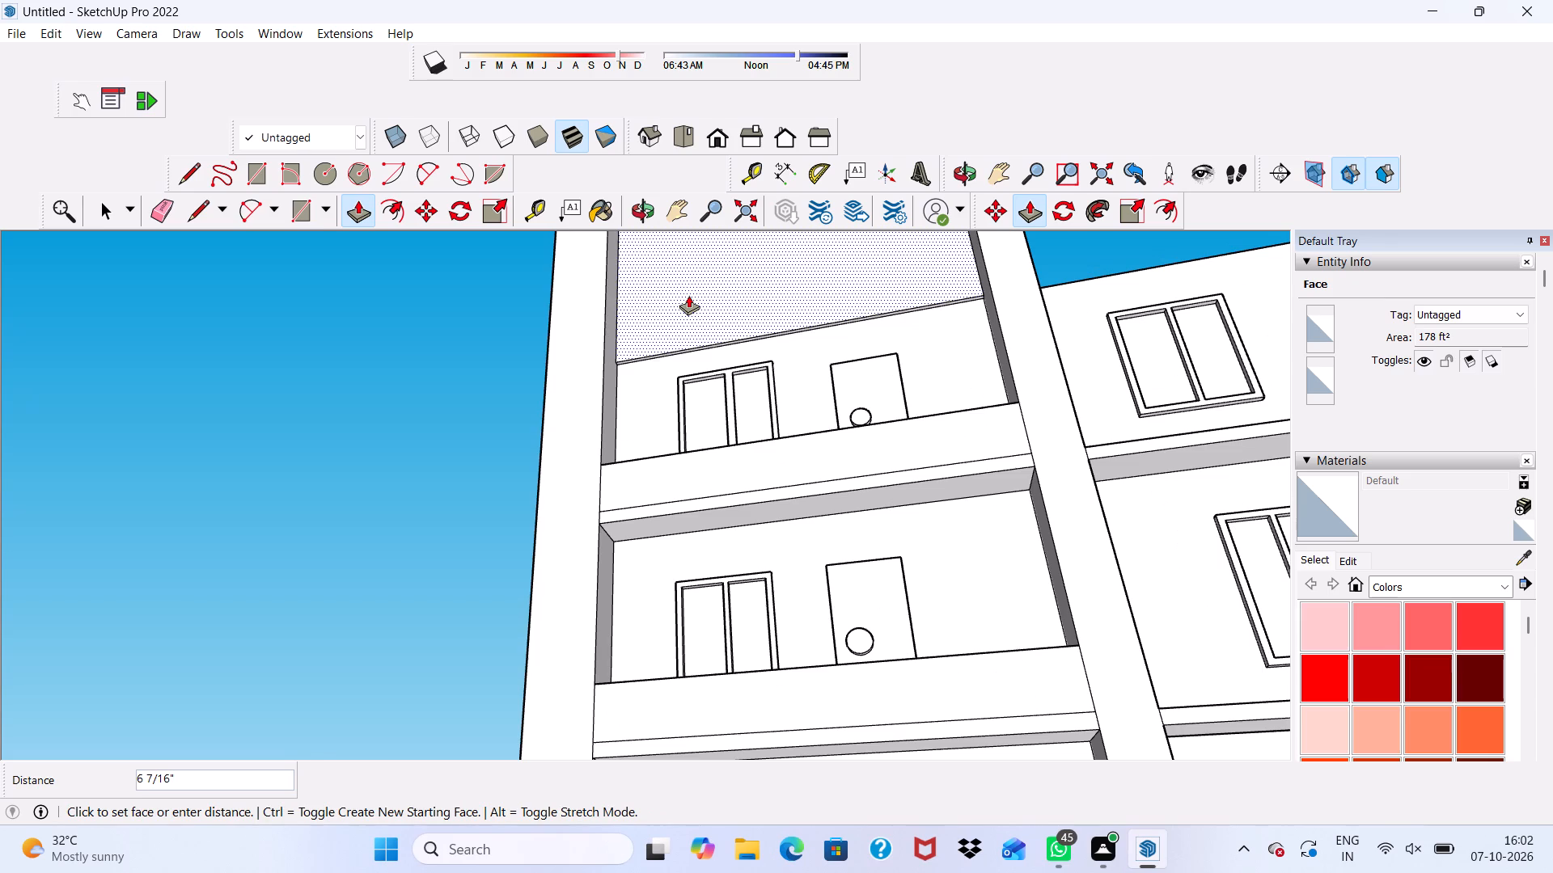
Erase the two short seam lines between the top beam and the columns on the raised frame's front face.
{"action": "scroll", "coordinate": [688, 295], "scroll_direction": "down", "scroll_amount": 10}
{"action": "middle_click_drag", "start_coordinate": [655, 297], "coordinate": [734, 409]}
{"action": "scroll", "coordinate": [809, 351], "scroll_direction": "up", "scroll_amount": 5}
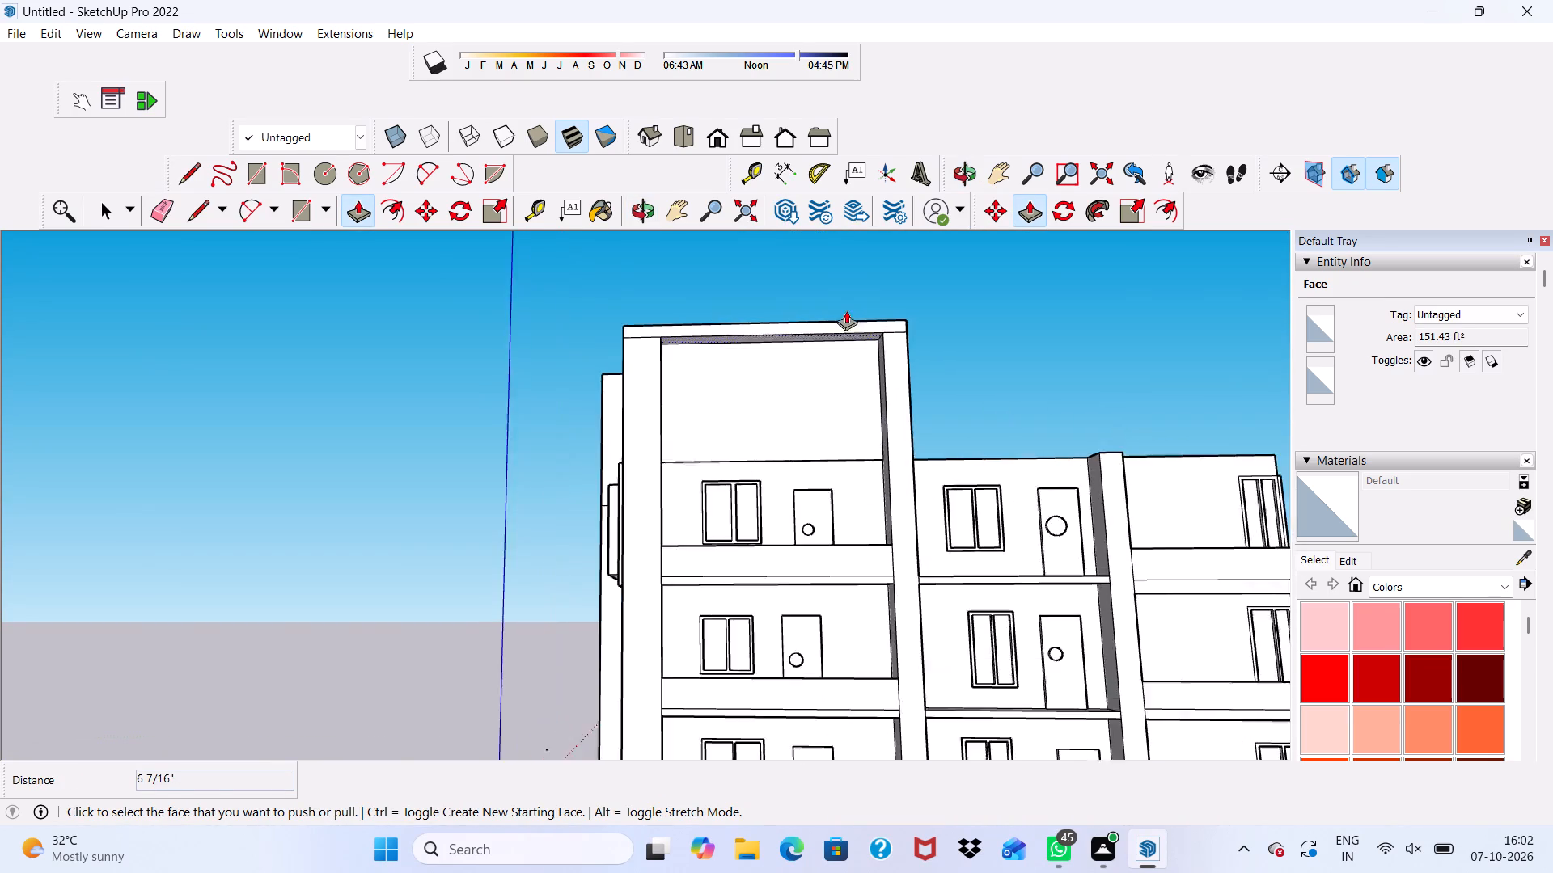
{"action": "scroll", "coordinate": [846, 310], "scroll_direction": "up", "scroll_amount": 3}
{"action": "middle_click_drag", "start_coordinate": [802, 376], "coordinate": [848, 474]}
{"action": "scroll", "coordinate": [802, 376], "scroll_direction": "down", "scroll_amount": 1}
{"action": "scroll", "coordinate": [848, 474], "scroll_direction": "up", "scroll_amount": 1}
{"action": "scroll", "coordinate": [441, 568], "scroll_direction": "down", "scroll_amount": 2}
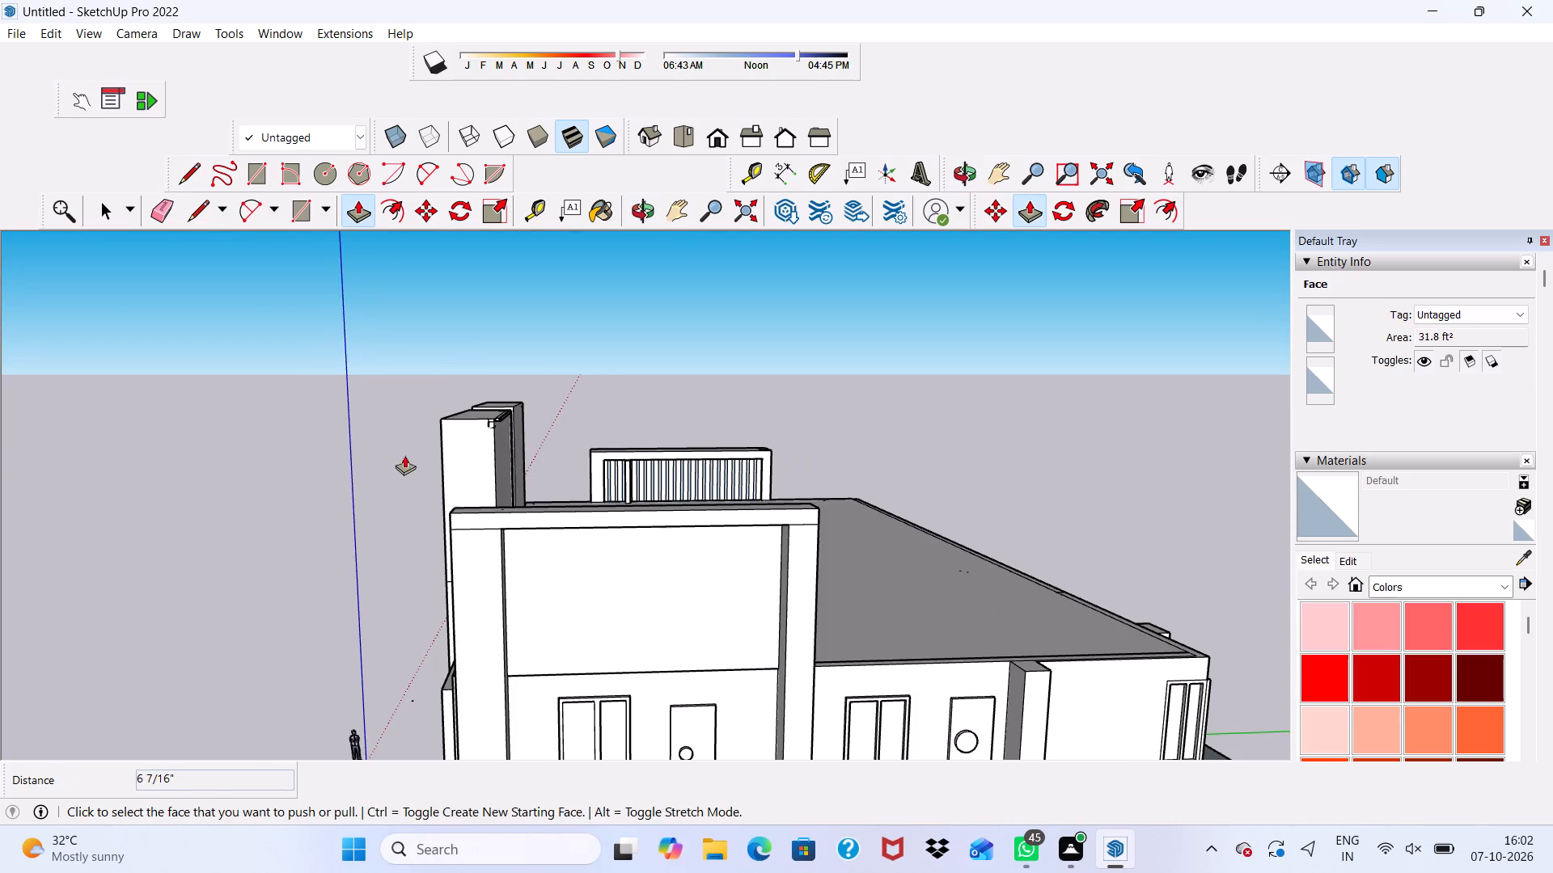
{"action": "left_click", "coordinate": [161, 212]}
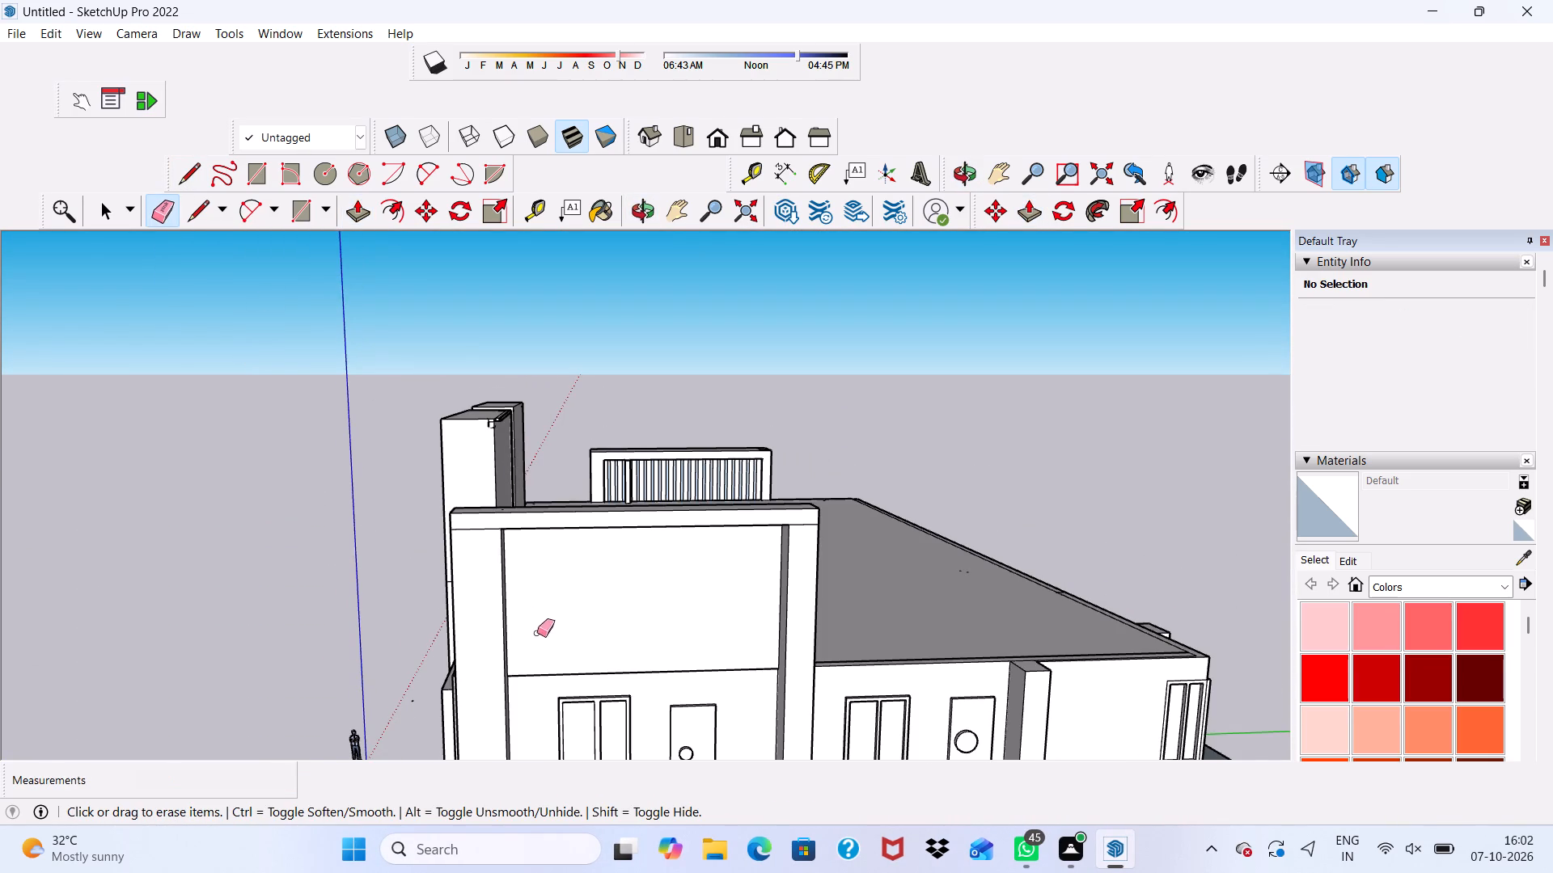
{"action": "scroll", "coordinate": [538, 635], "scroll_direction": "up", "scroll_amount": 3}
{"action": "left_click_drag", "start_coordinate": [461, 478], "coordinate": [459, 497]}
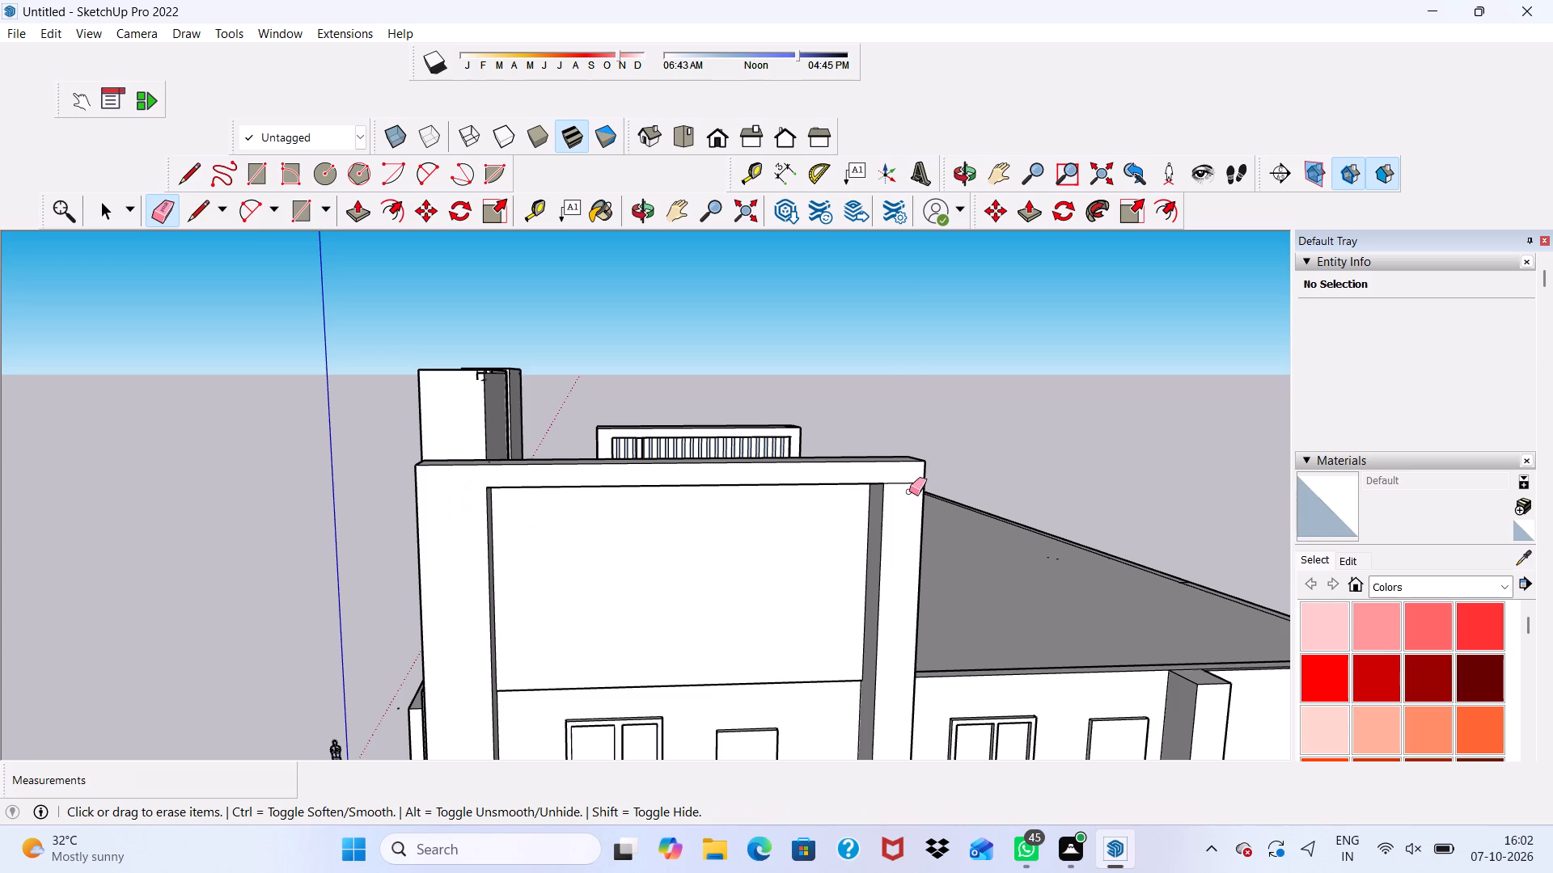
{"action": "left_click_drag", "start_coordinate": [899, 475], "coordinate": [907, 496]}
Erase the leftover beam and column lines on the raised frame's rear face, leaving one plain face above the roof.
{"action": "scroll", "coordinate": [904, 497], "scroll_direction": "down", "scroll_amount": 7}
{"action": "middle_click_drag", "start_coordinate": [934, 517], "coordinate": [451, 634]}
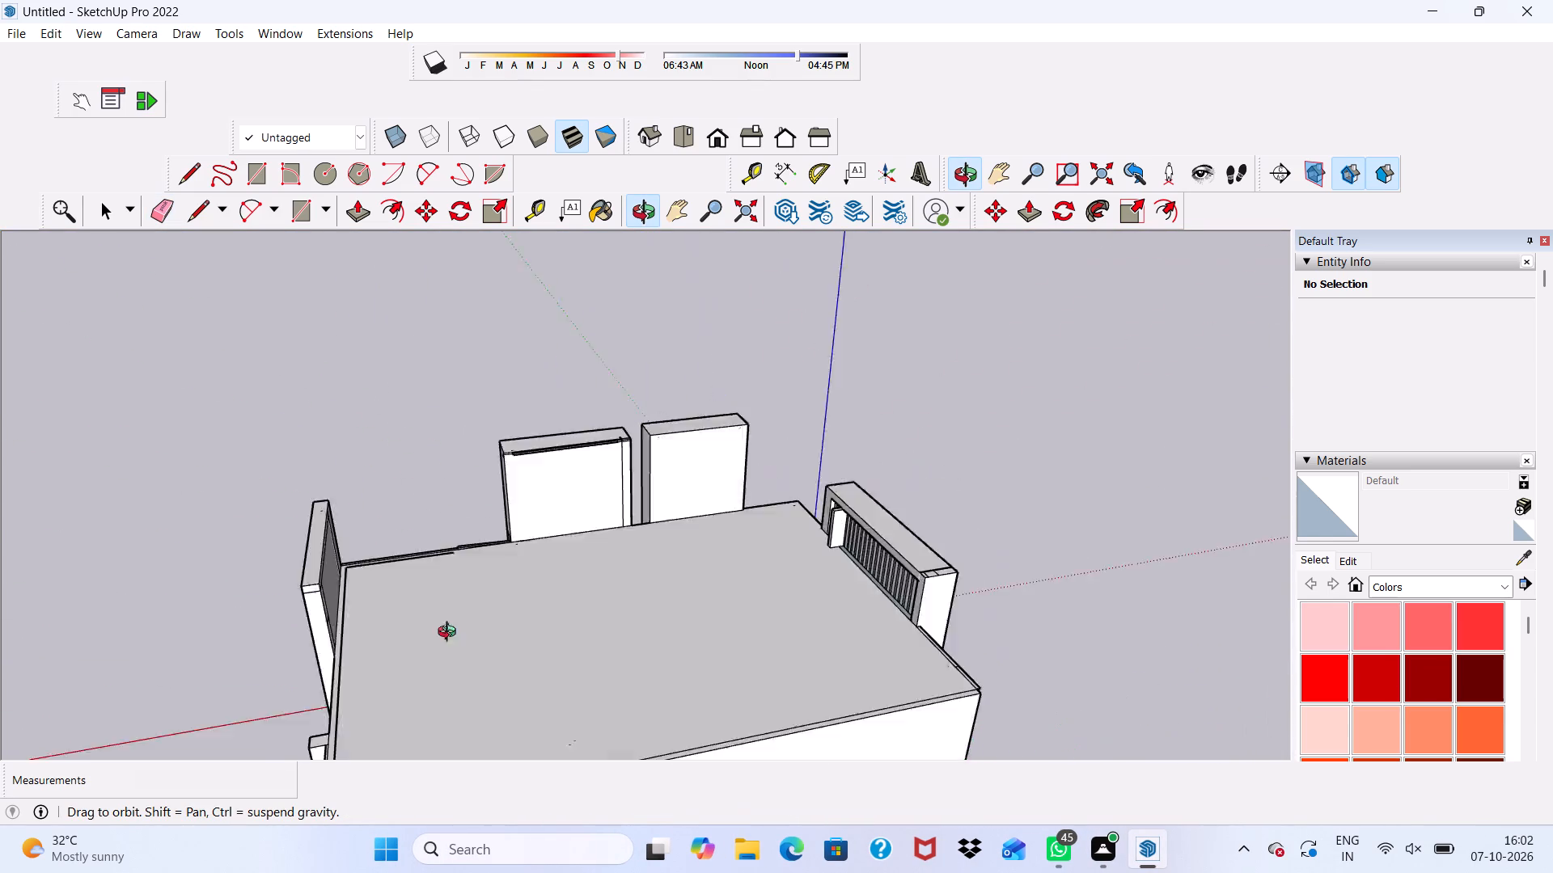
{"action": "middle_click_drag", "start_coordinate": [451, 634], "coordinate": [217, 657]}
{"action": "scroll", "coordinate": [277, 456], "scroll_direction": "up", "scroll_amount": 10}
{"action": "left_click_drag", "start_coordinate": [320, 480], "coordinate": [329, 500]}
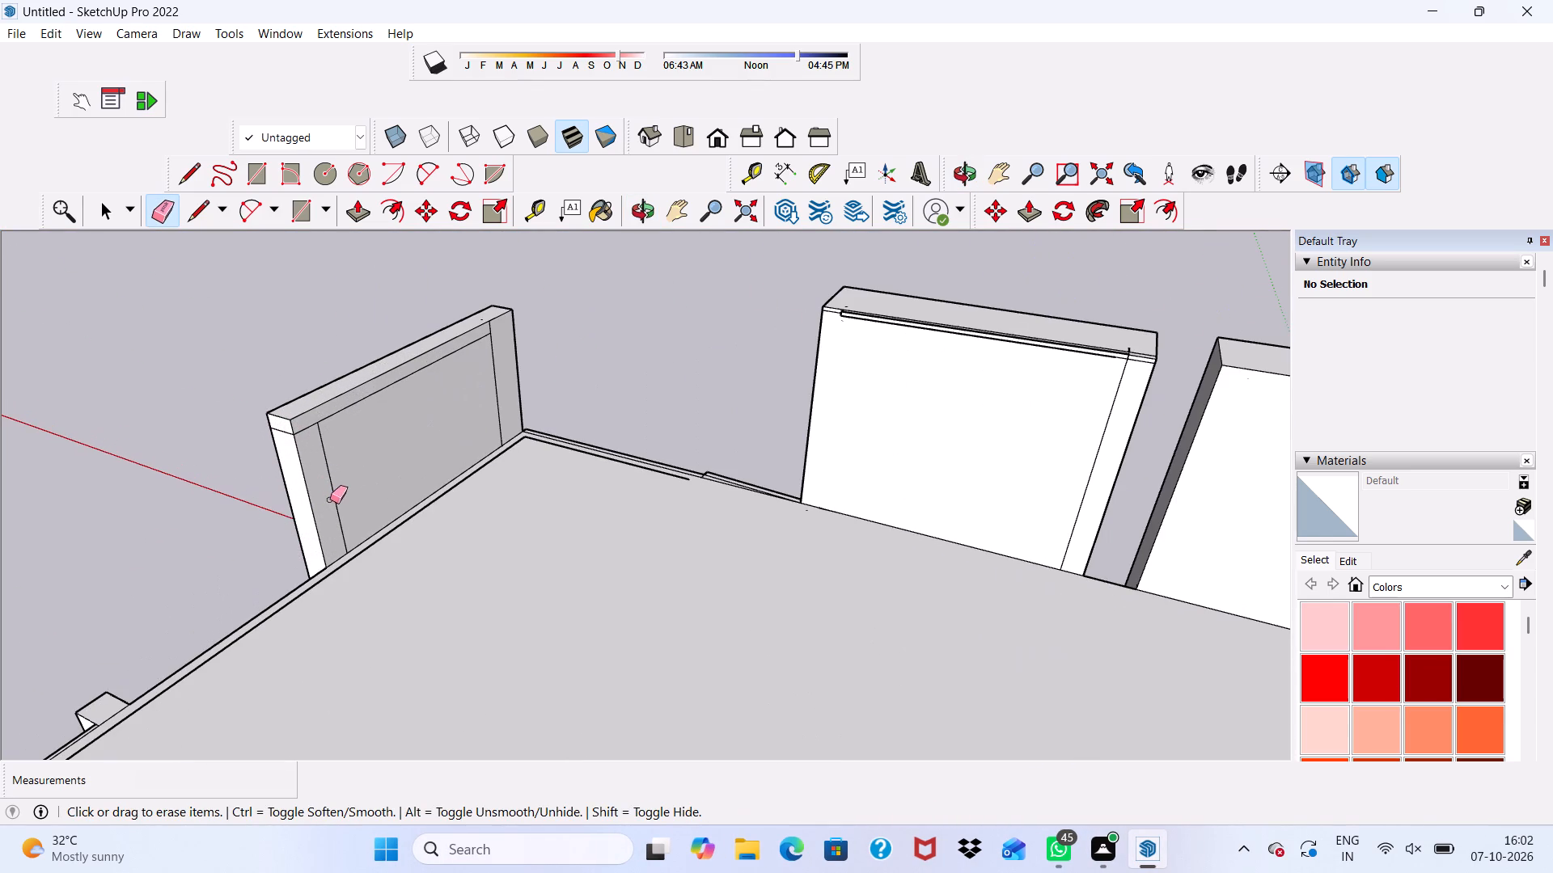
{"action": "scroll", "coordinate": [467, 352], "scroll_direction": "up", "scroll_amount": 3}
{"action": "left_click_drag", "start_coordinate": [497, 322], "coordinate": [490, 323]}
{"action": "left_click", "coordinate": [420, 367]}
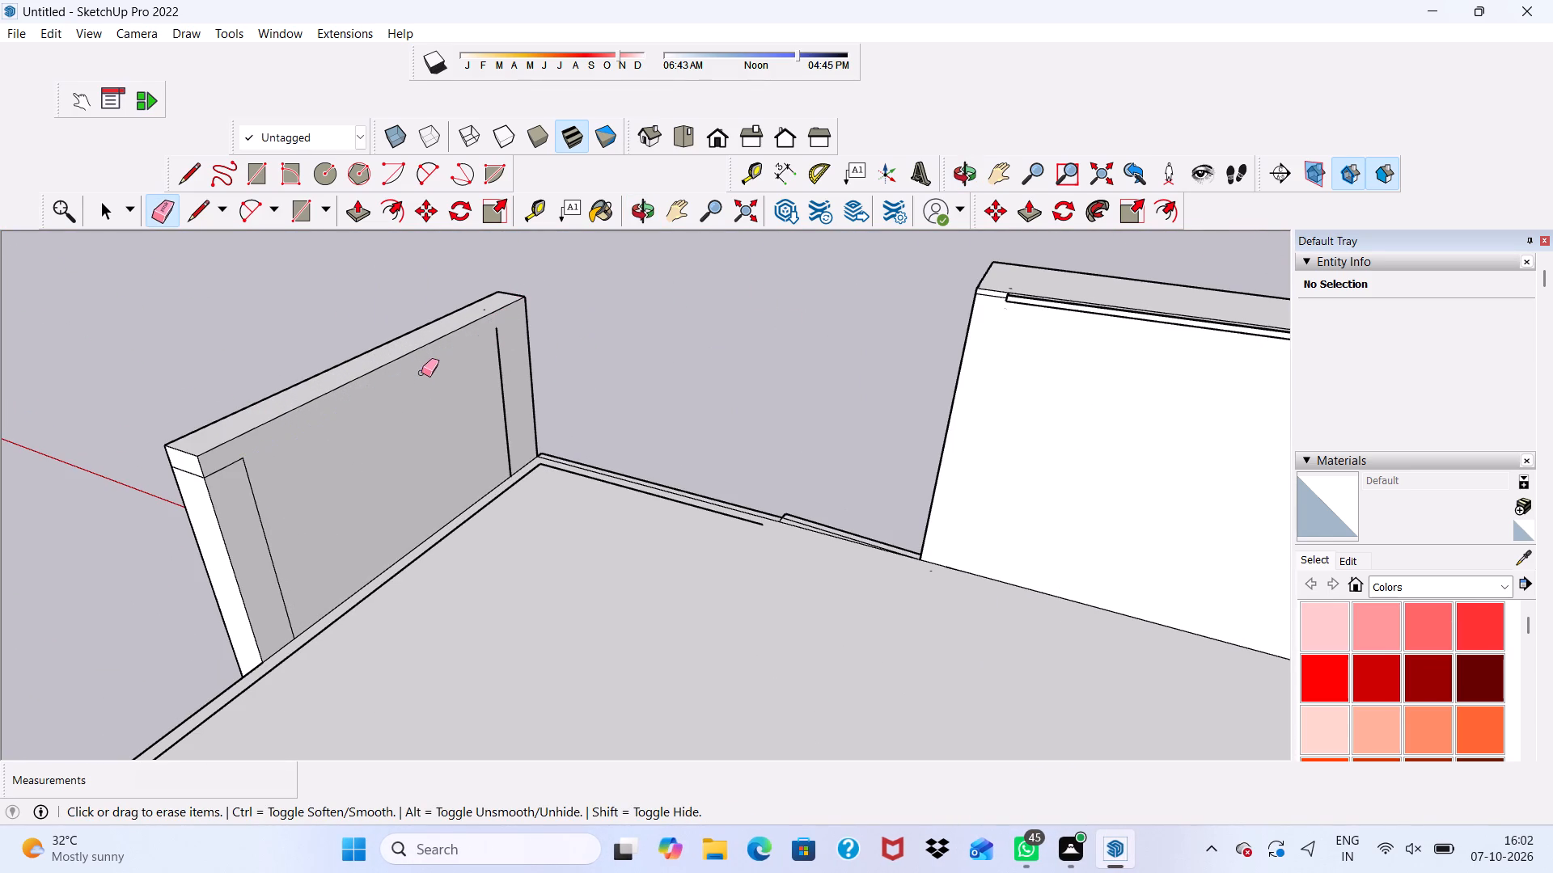
{"action": "scroll", "coordinate": [303, 475], "scroll_direction": "up", "scroll_amount": 2}
{"action": "left_click_drag", "start_coordinate": [242, 523], "coordinate": [270, 535]}
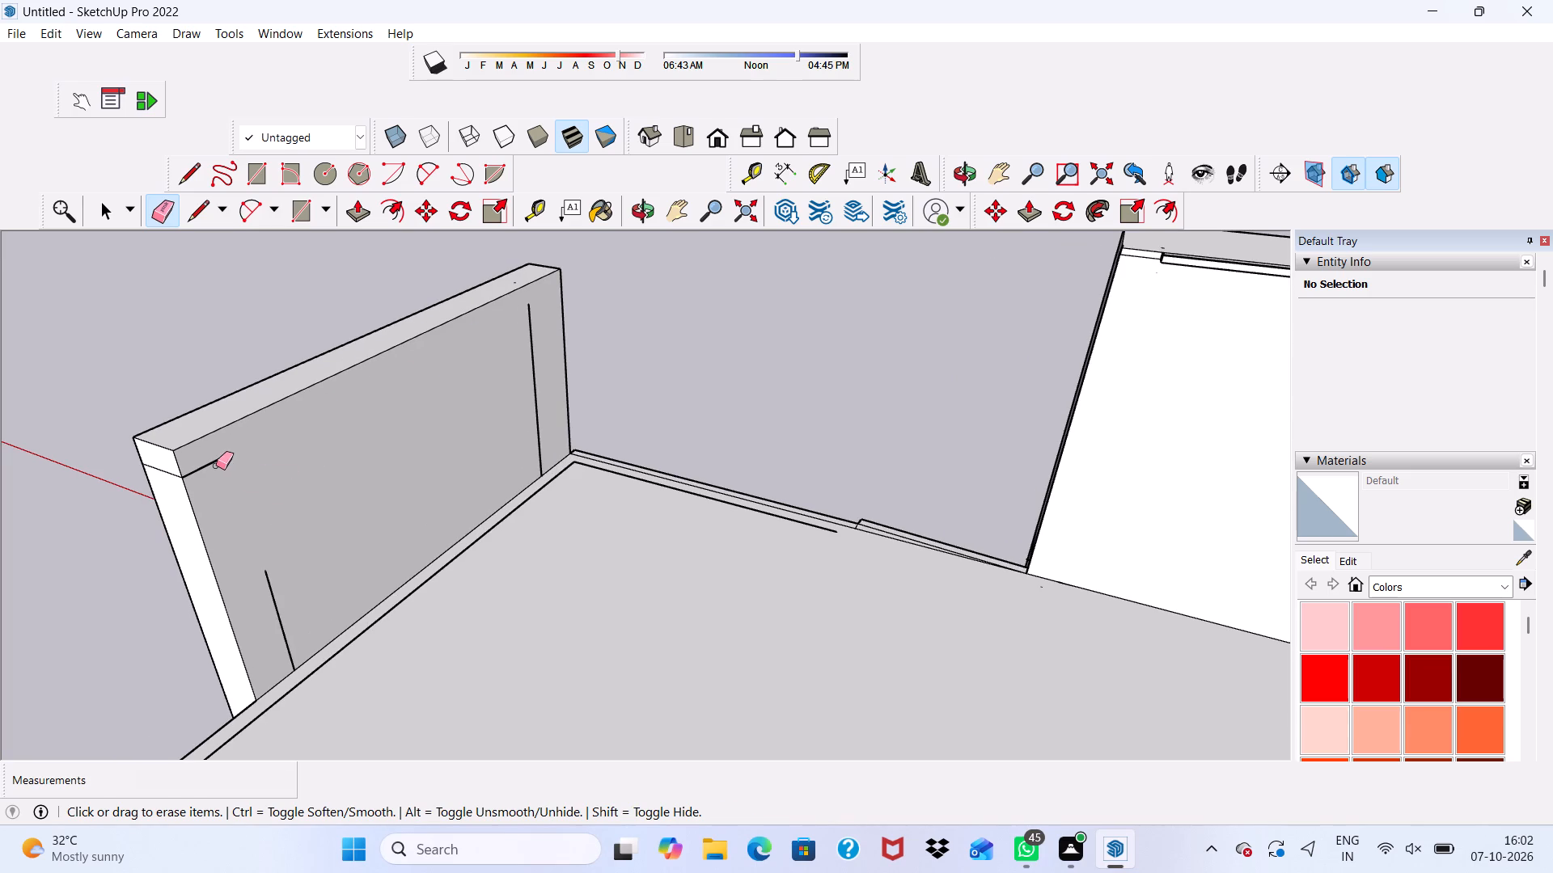
{"action": "left_click", "coordinate": [216, 466]}
{"action": "left_click_drag", "start_coordinate": [303, 624], "coordinate": [270, 646]}
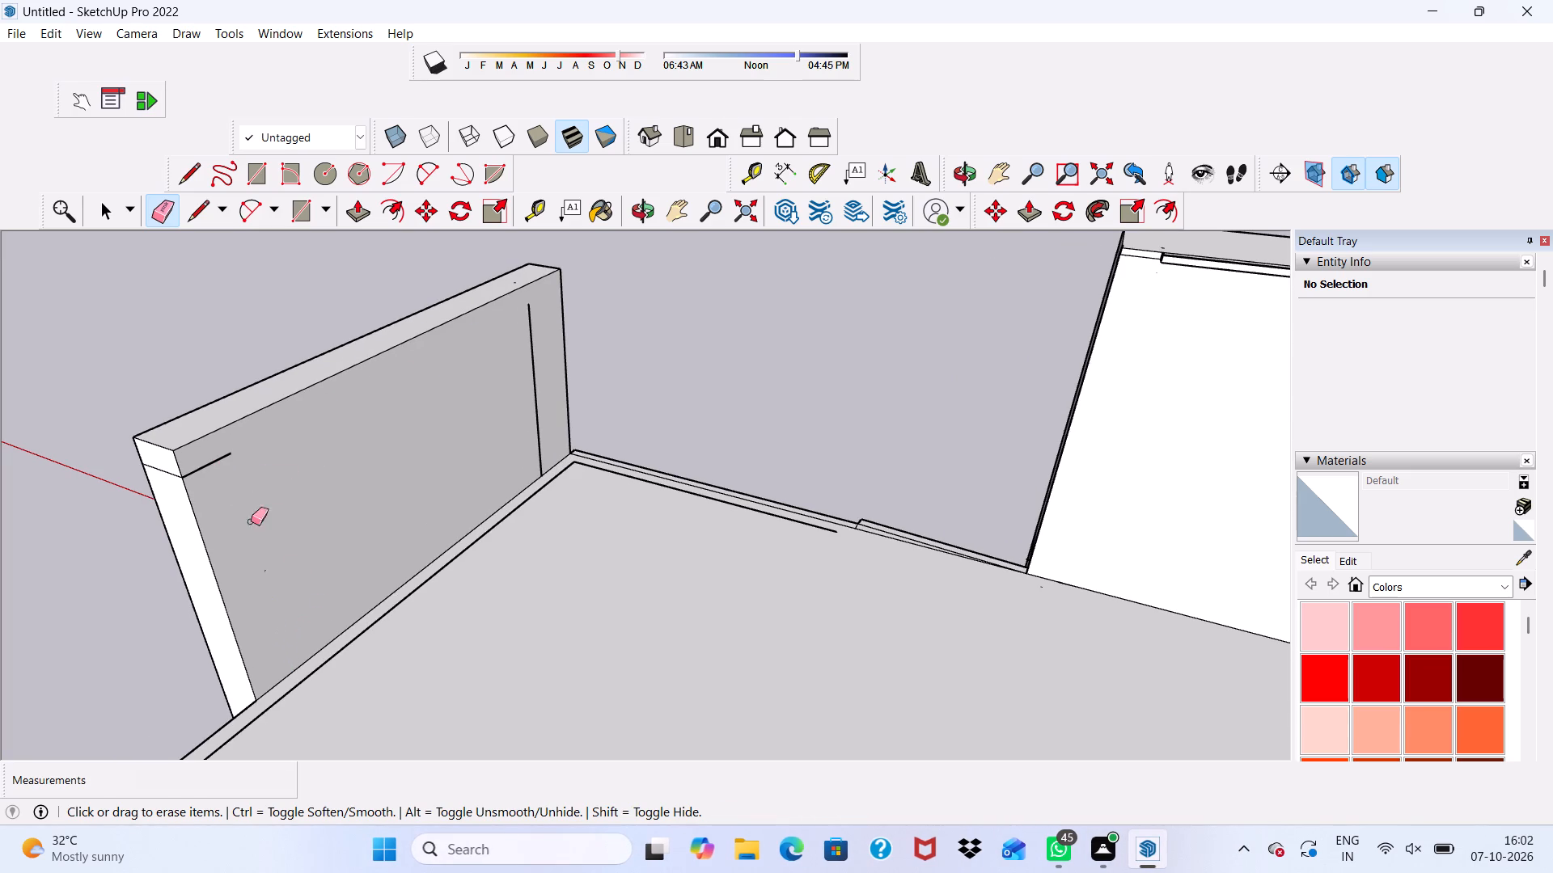
{"action": "left_click_drag", "start_coordinate": [212, 458], "coordinate": [193, 470]}
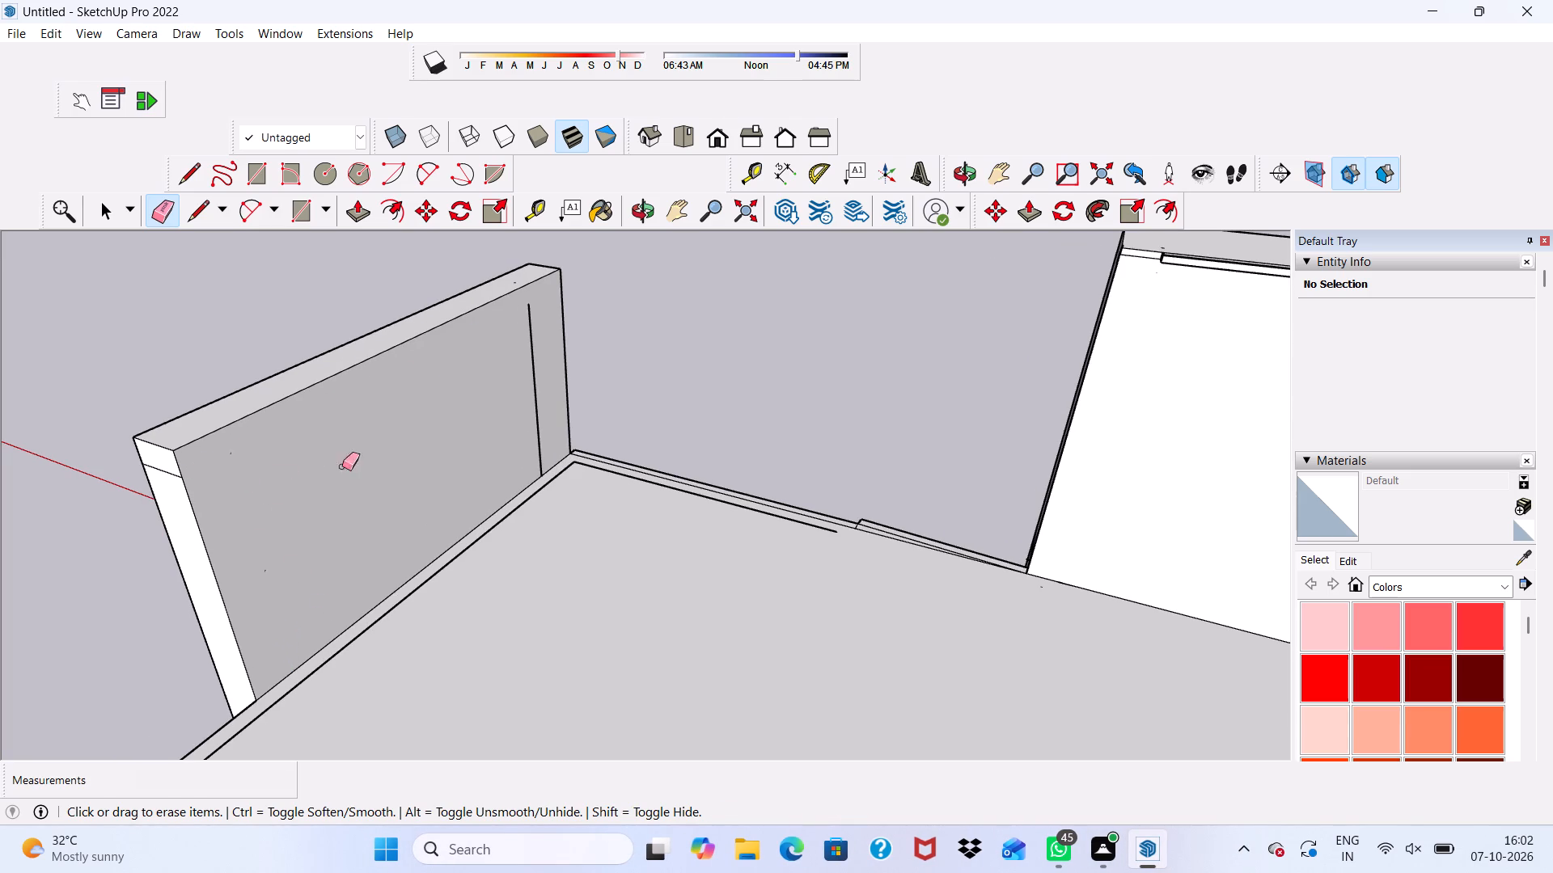
{"action": "left_click_drag", "start_coordinate": [535, 367], "coordinate": [515, 372]}
Erase the remaining seam line below the top beam on the outer side face of the raised frame's column.
{"action": "scroll", "coordinate": [475, 474], "scroll_direction": "down", "scroll_amount": 3}
{"action": "scroll", "coordinate": [286, 549], "scroll_direction": "down", "scroll_amount": 1}
{"action": "middle_click_drag", "start_coordinate": [286, 549], "coordinate": [440, 538]}
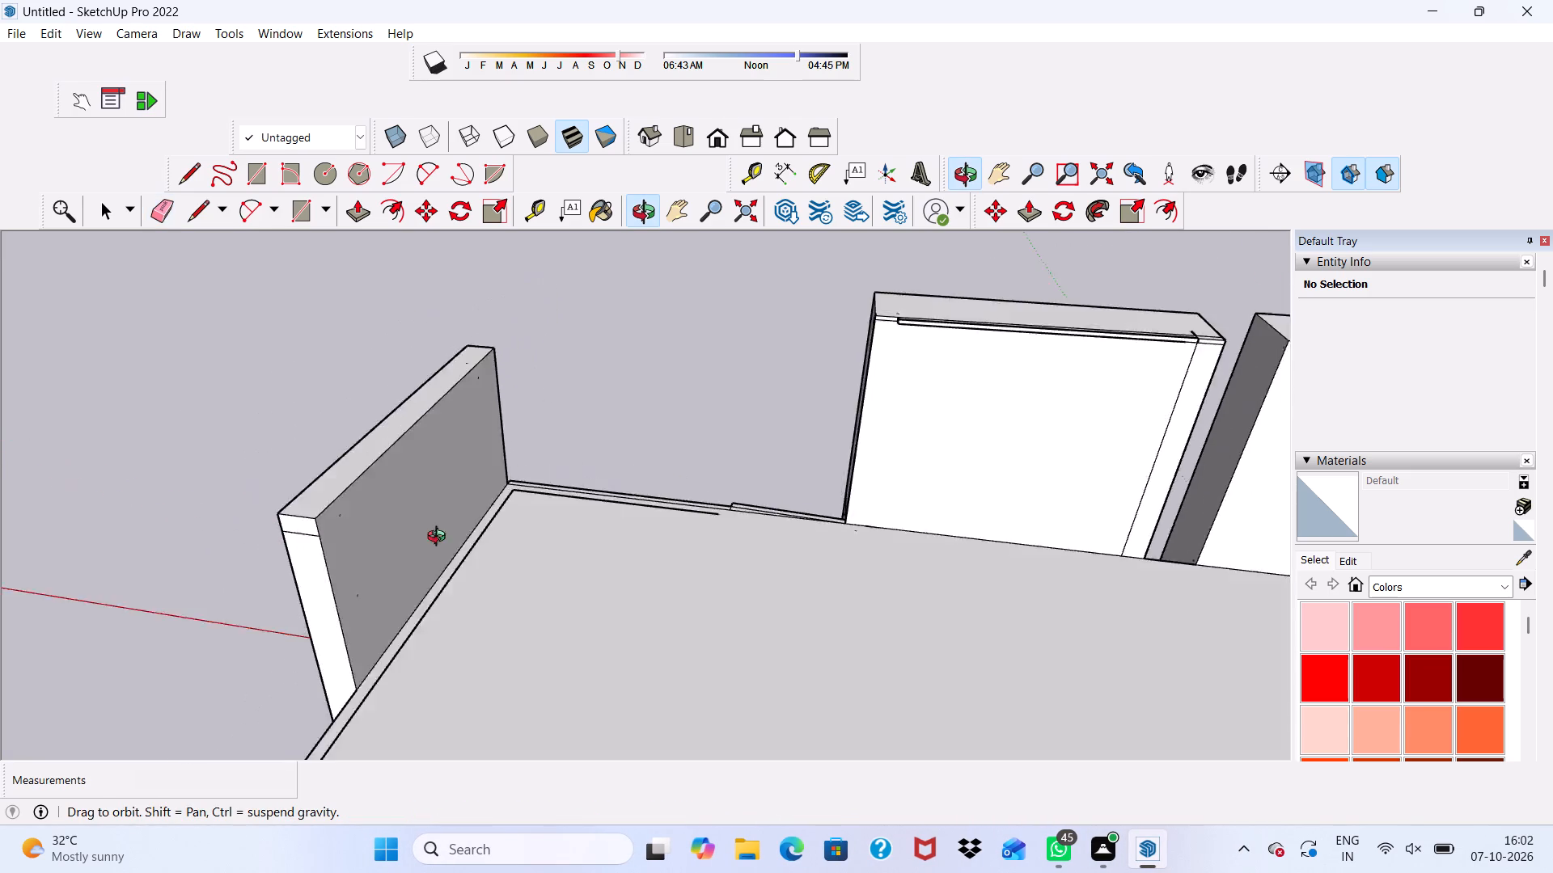
{"action": "middle_click_drag", "start_coordinate": [440, 538], "coordinate": [748, 424]}
{"action": "scroll", "coordinate": [839, 410], "scroll_direction": "up", "scroll_amount": 5}
{"action": "left_click_drag", "start_coordinate": [844, 384], "coordinate": [844, 386]}
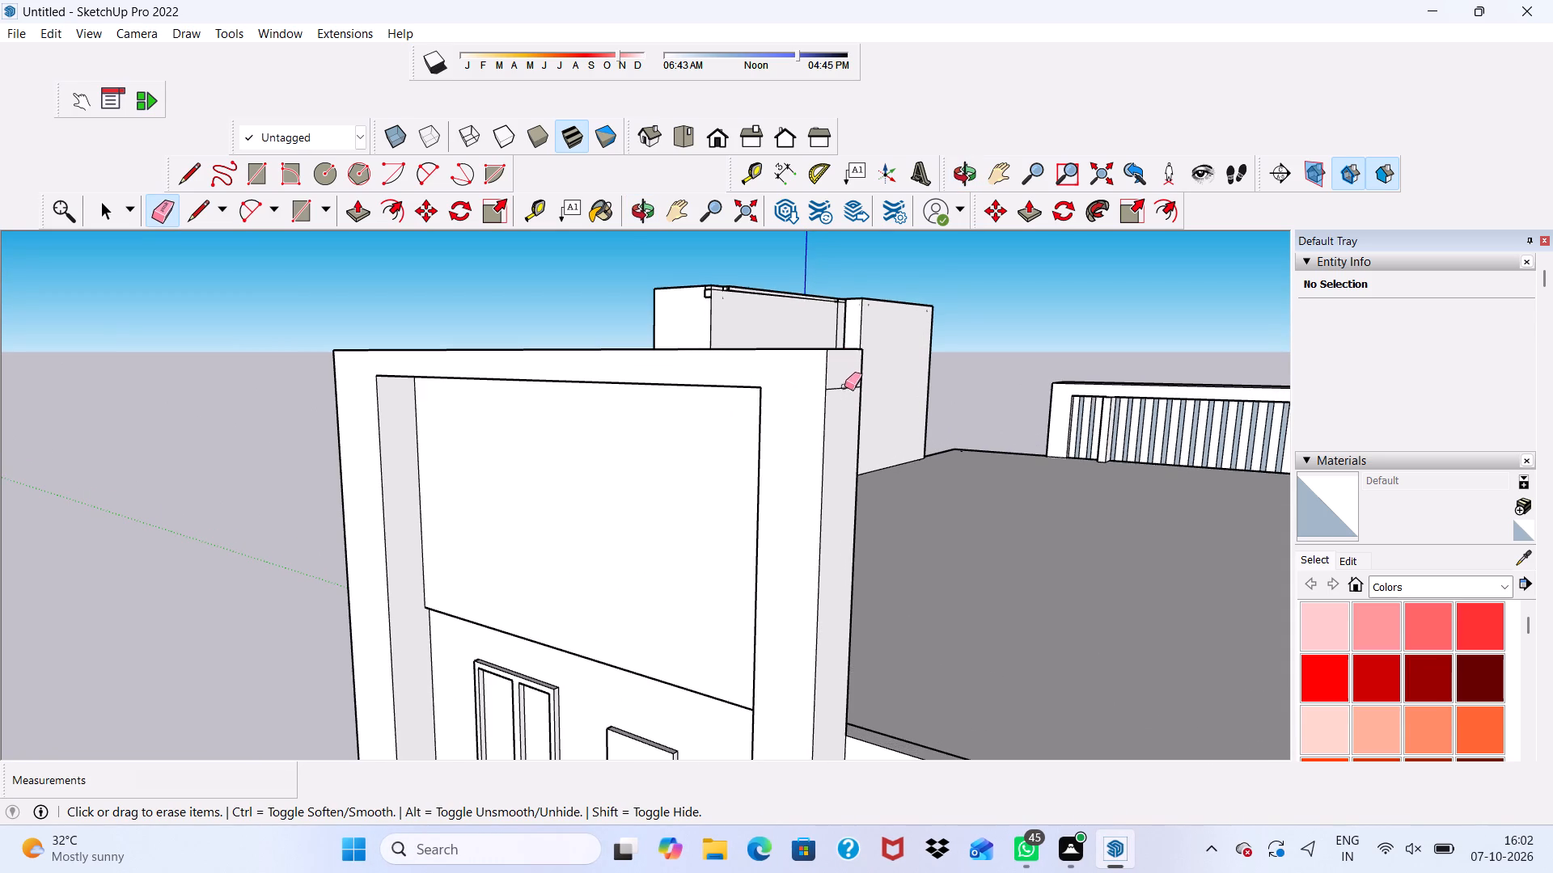
{"action": "left_click_drag", "start_coordinate": [844, 386], "coordinate": [846, 405]}
{"action": "scroll", "coordinate": [767, 430], "scroll_direction": "down", "scroll_amount": 2}
{"action": "scroll", "coordinate": [817, 399], "scroll_direction": "up", "scroll_amount": 6}
{"action": "left_click_drag", "start_coordinate": [851, 389], "coordinate": [853, 393]}
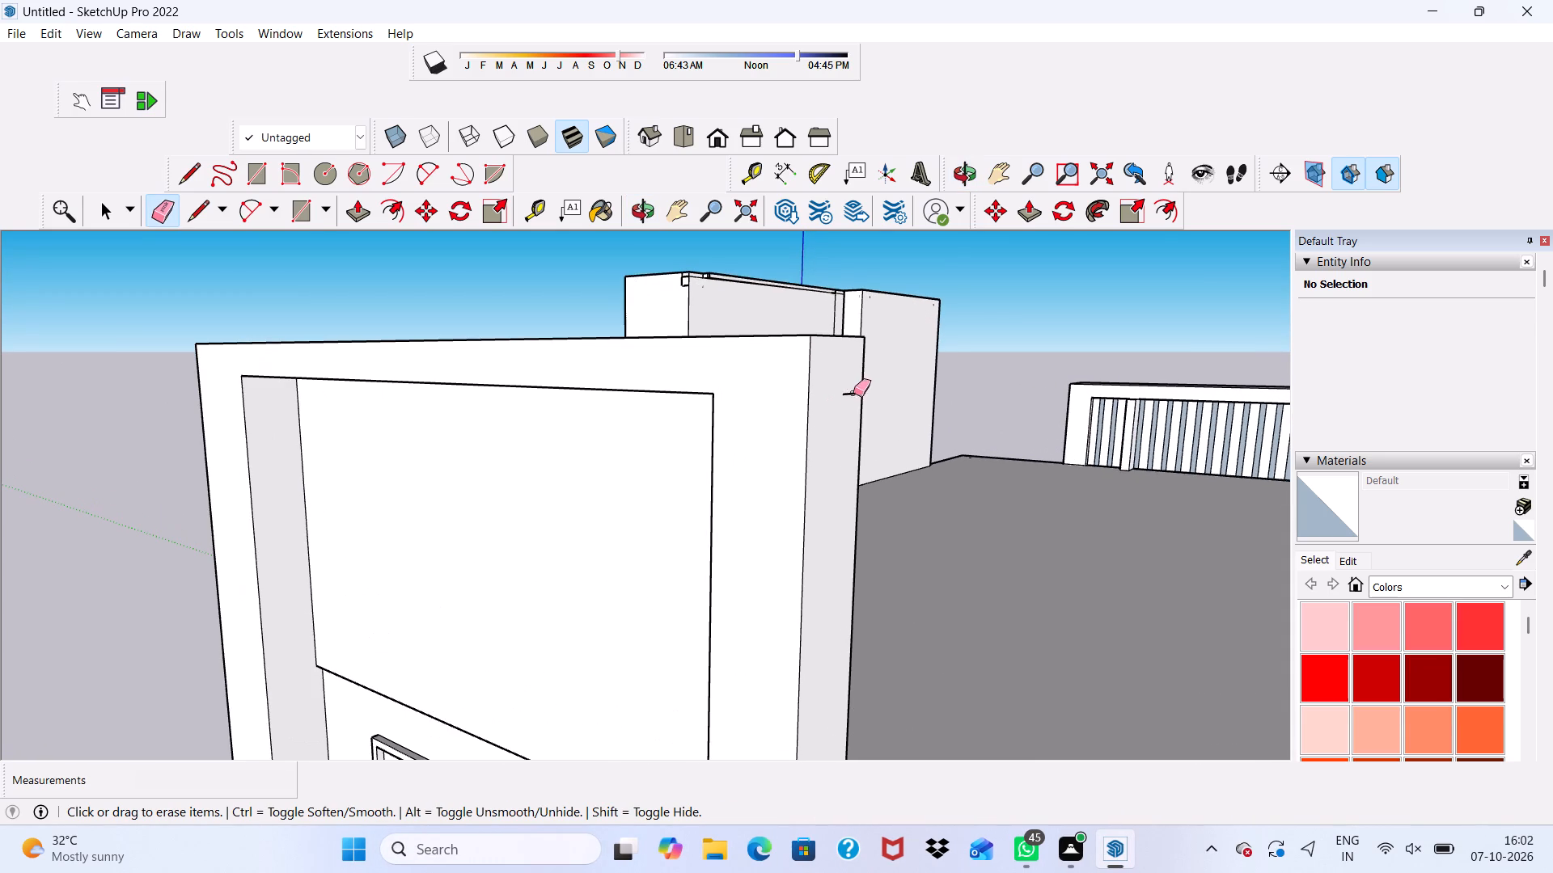
{"action": "left_click_drag", "start_coordinate": [853, 393], "coordinate": [857, 407]}
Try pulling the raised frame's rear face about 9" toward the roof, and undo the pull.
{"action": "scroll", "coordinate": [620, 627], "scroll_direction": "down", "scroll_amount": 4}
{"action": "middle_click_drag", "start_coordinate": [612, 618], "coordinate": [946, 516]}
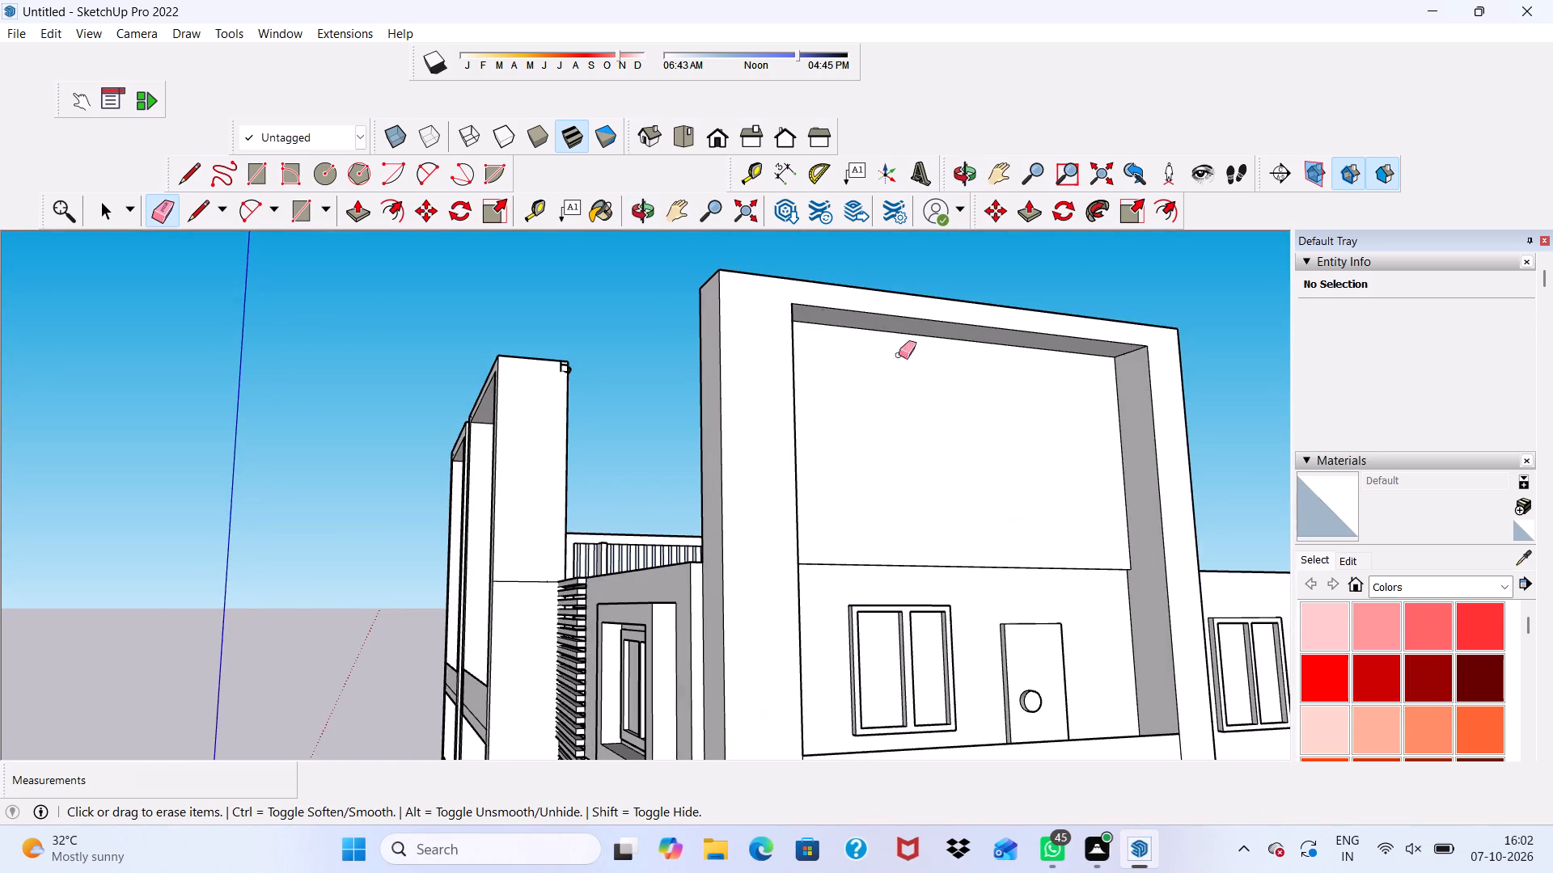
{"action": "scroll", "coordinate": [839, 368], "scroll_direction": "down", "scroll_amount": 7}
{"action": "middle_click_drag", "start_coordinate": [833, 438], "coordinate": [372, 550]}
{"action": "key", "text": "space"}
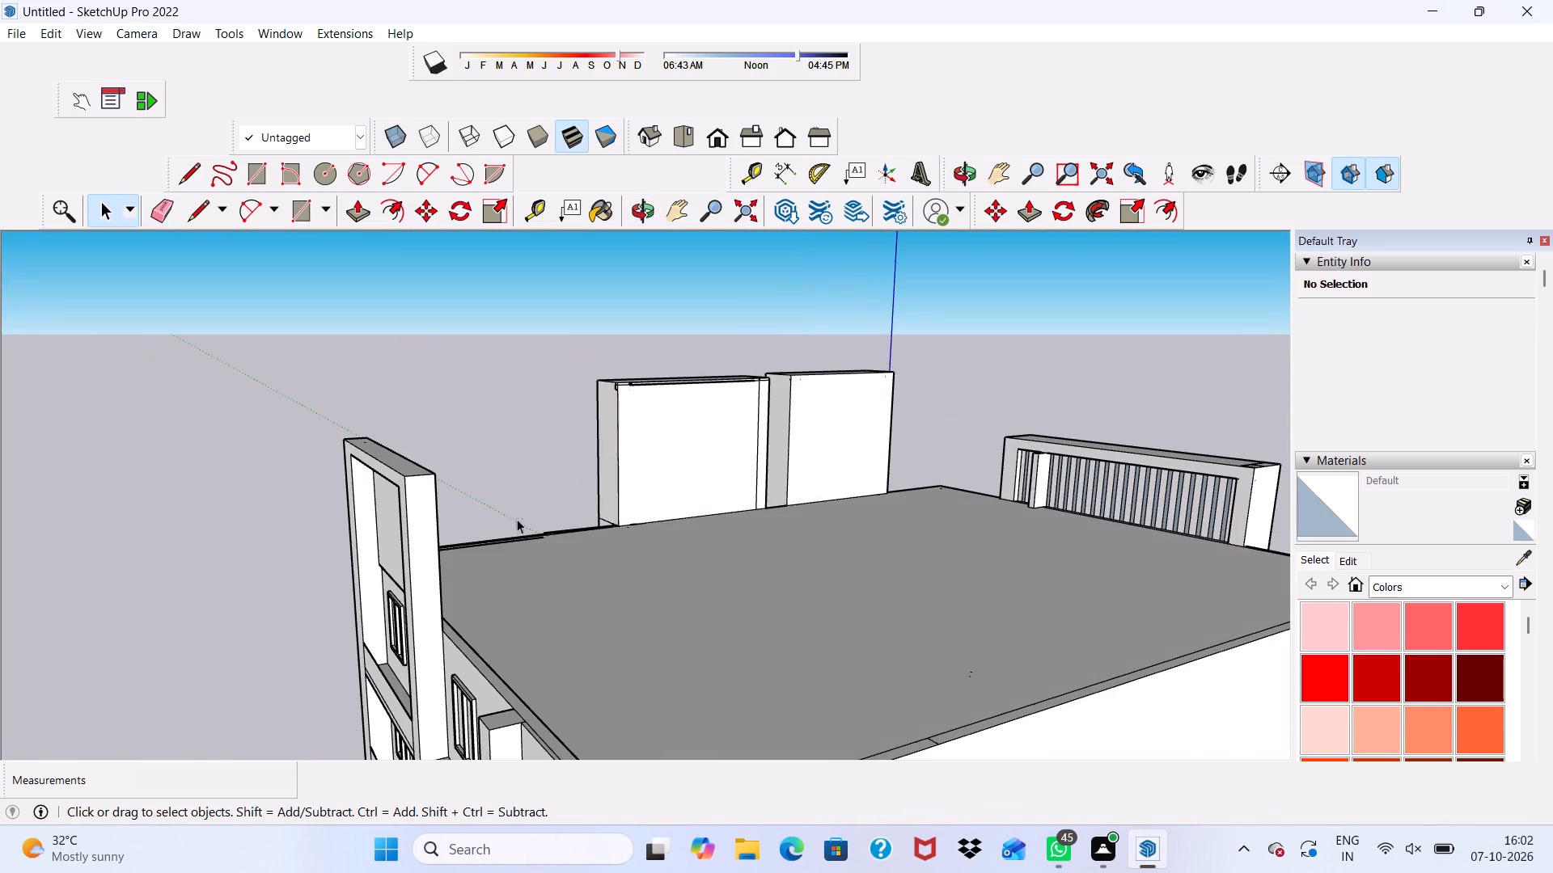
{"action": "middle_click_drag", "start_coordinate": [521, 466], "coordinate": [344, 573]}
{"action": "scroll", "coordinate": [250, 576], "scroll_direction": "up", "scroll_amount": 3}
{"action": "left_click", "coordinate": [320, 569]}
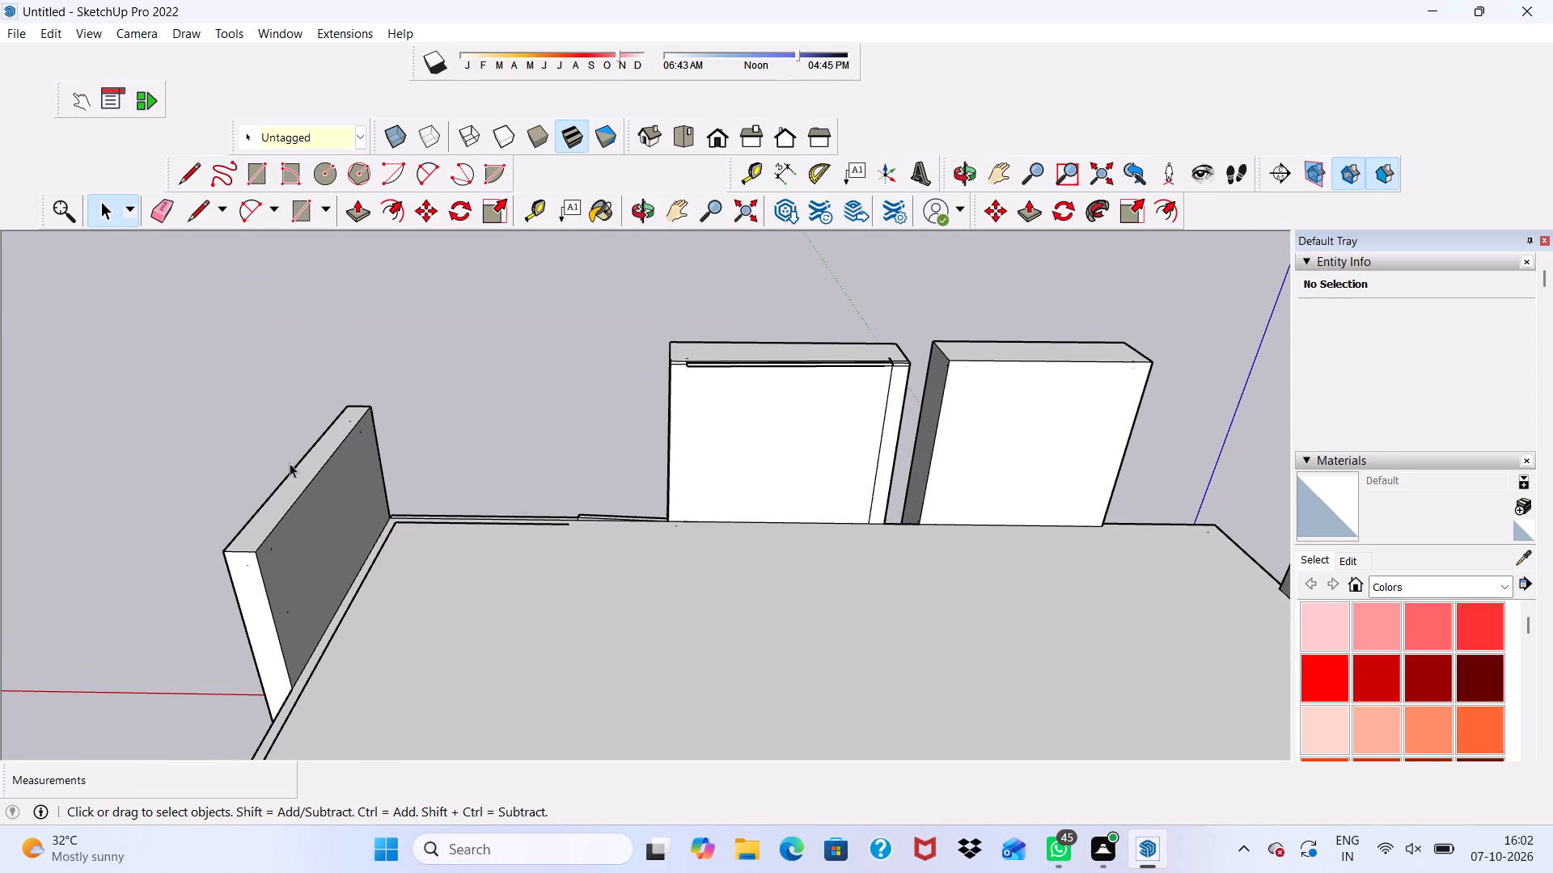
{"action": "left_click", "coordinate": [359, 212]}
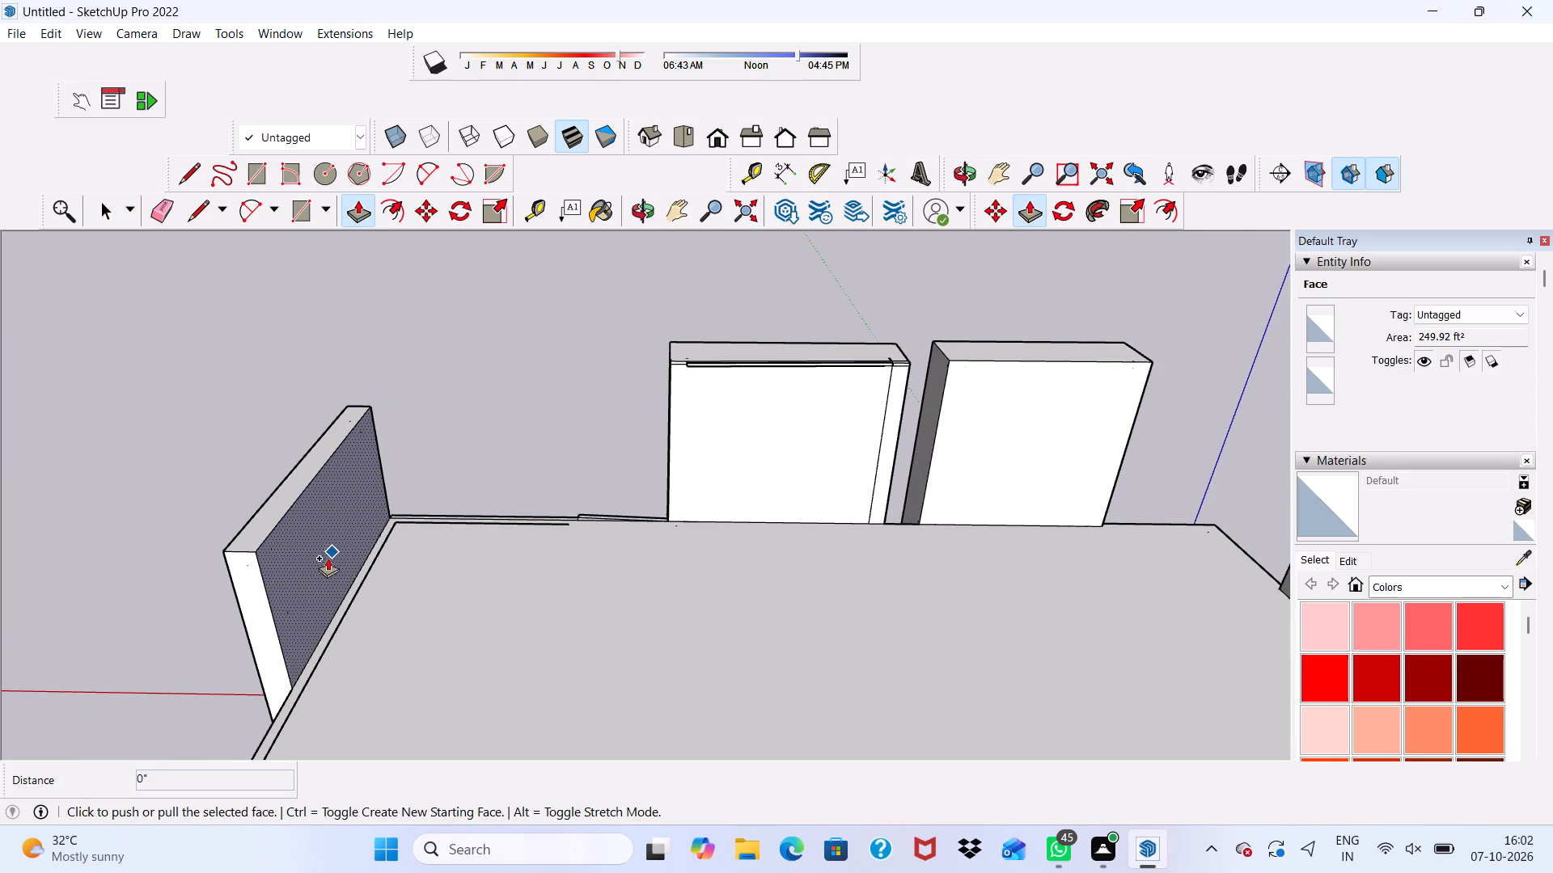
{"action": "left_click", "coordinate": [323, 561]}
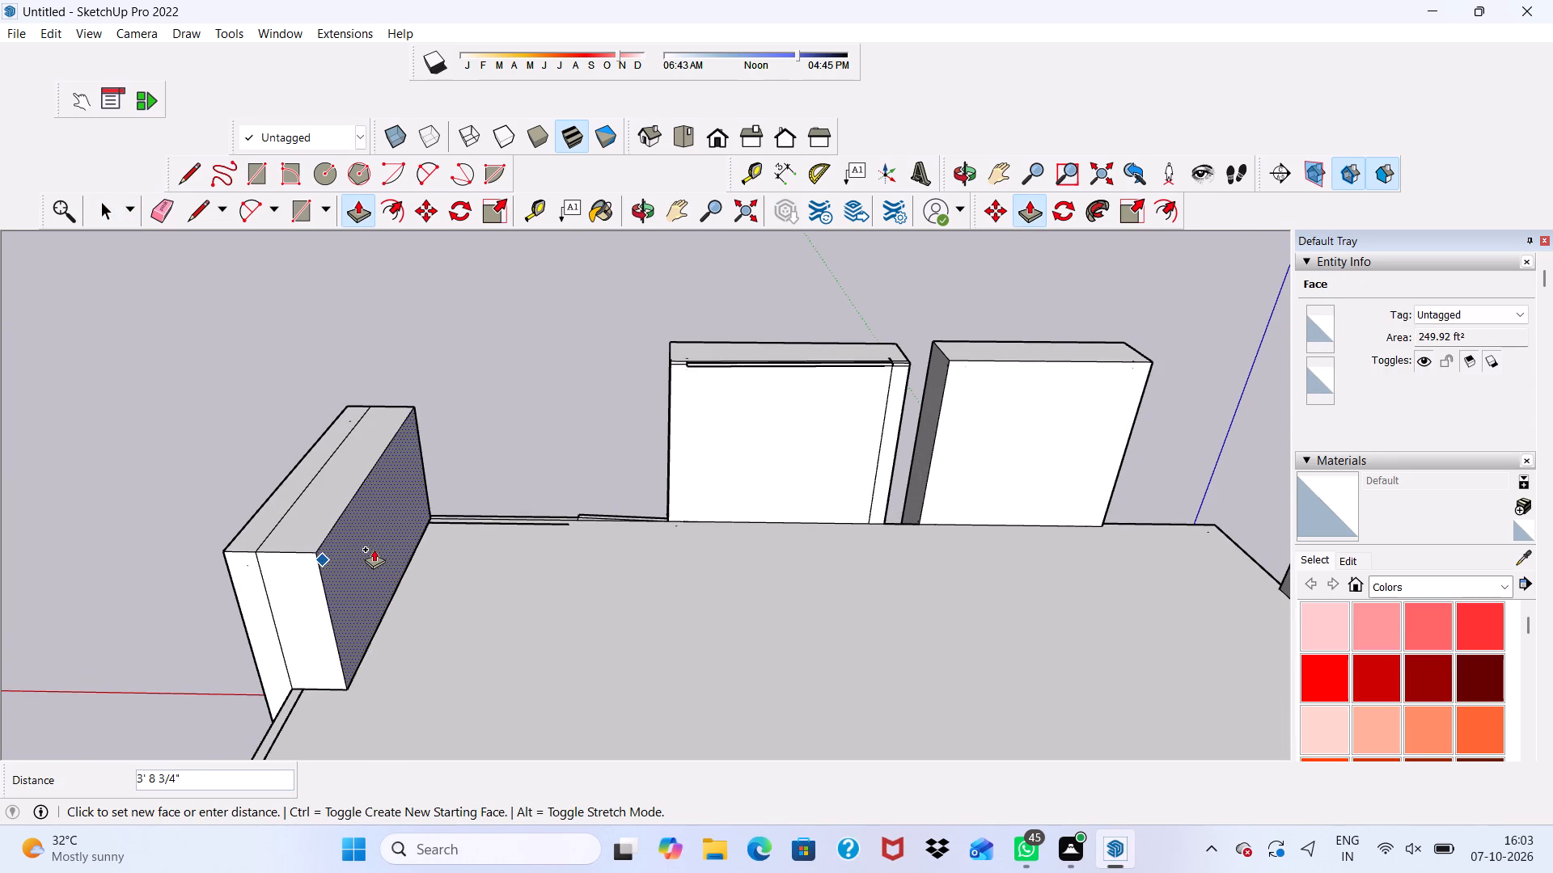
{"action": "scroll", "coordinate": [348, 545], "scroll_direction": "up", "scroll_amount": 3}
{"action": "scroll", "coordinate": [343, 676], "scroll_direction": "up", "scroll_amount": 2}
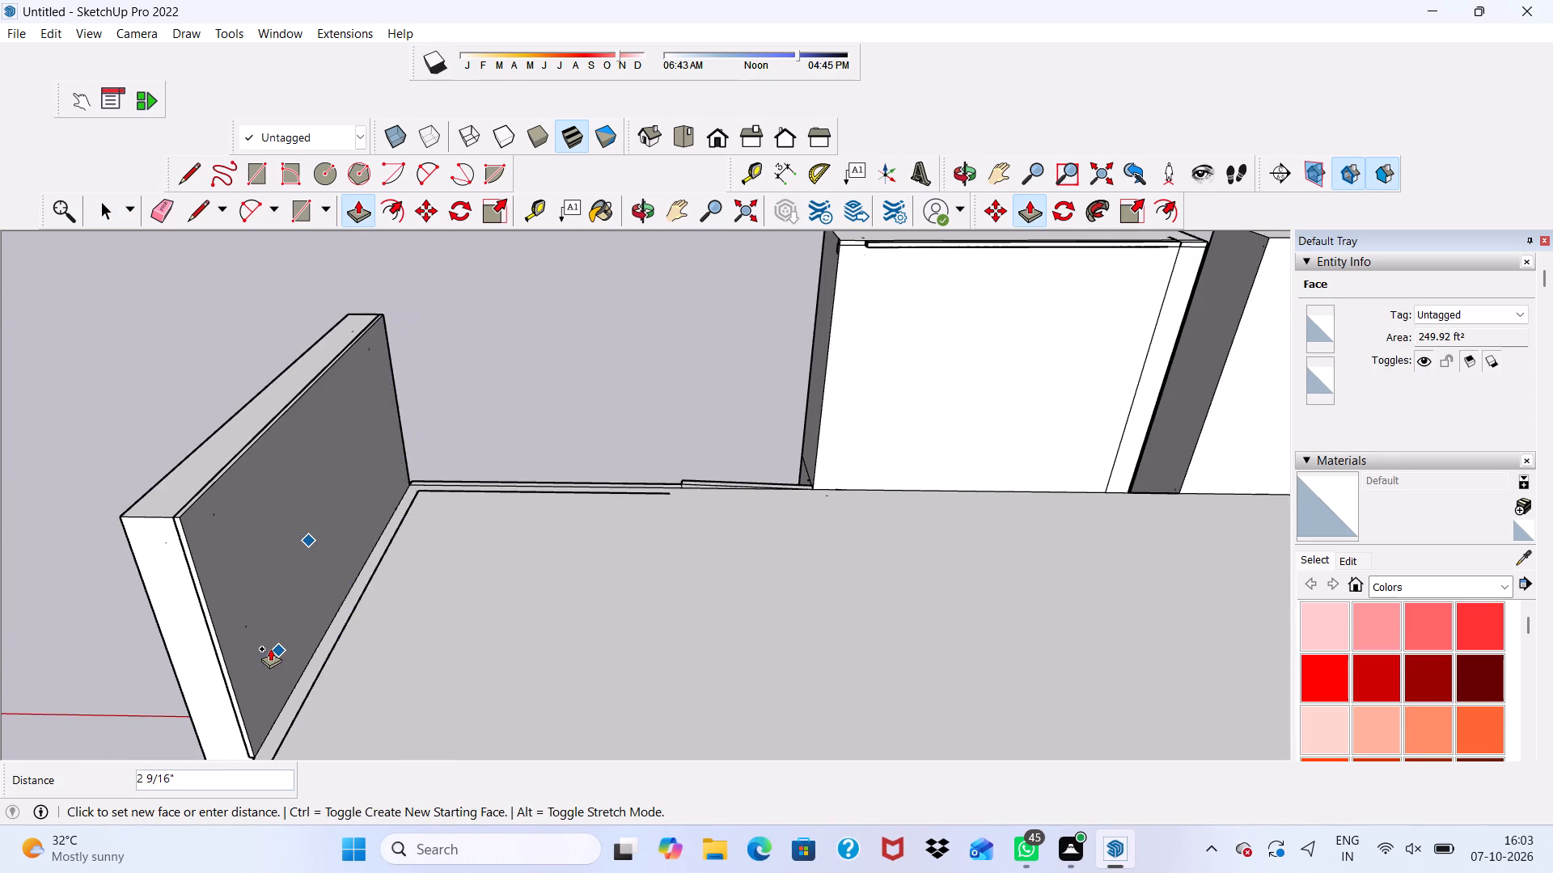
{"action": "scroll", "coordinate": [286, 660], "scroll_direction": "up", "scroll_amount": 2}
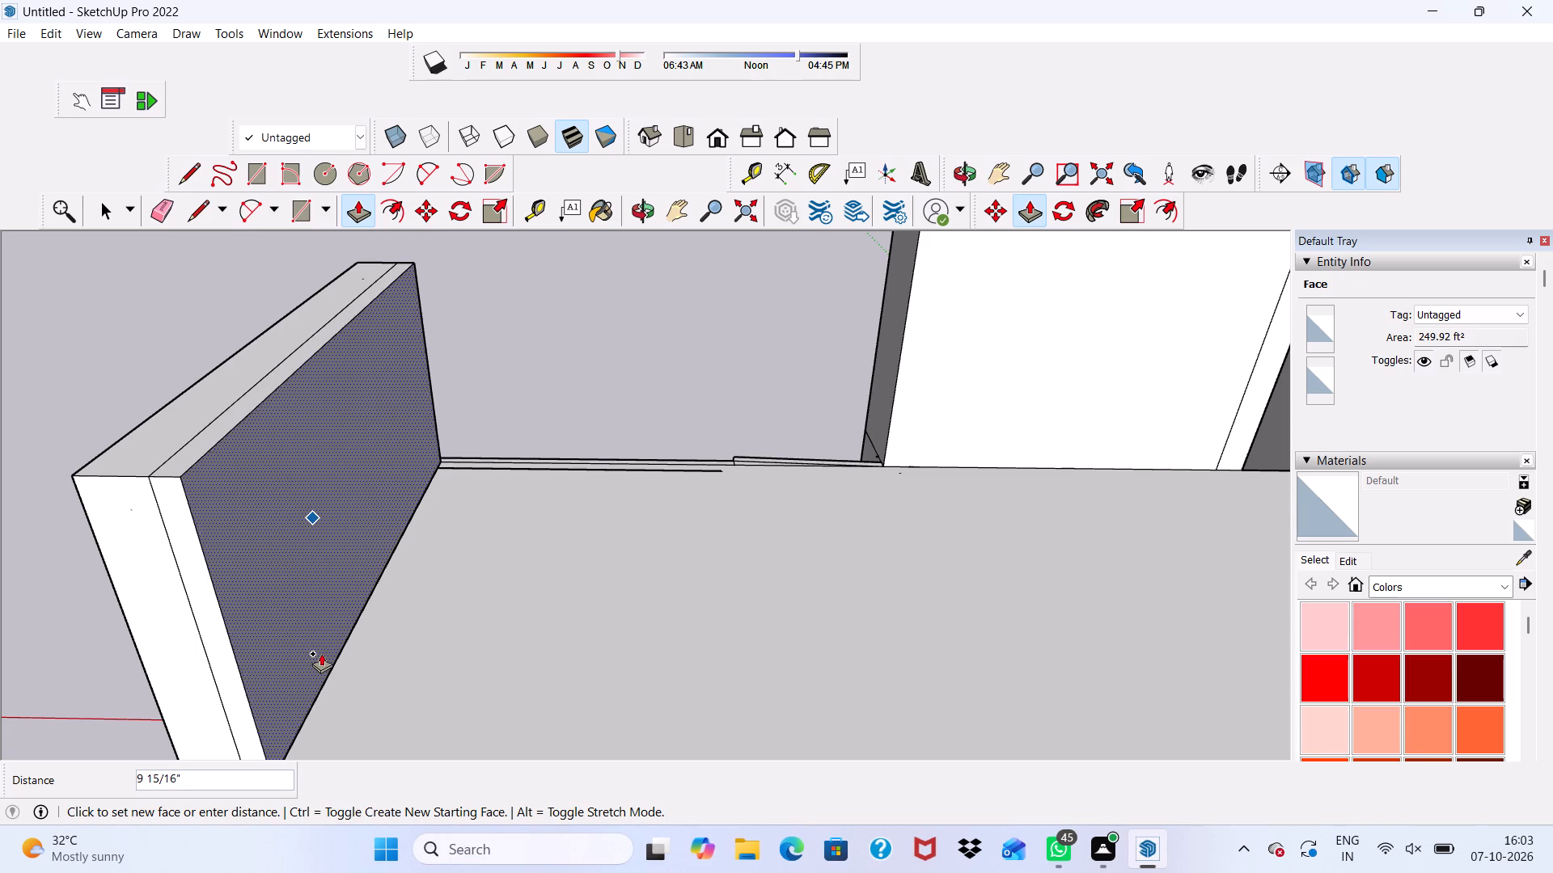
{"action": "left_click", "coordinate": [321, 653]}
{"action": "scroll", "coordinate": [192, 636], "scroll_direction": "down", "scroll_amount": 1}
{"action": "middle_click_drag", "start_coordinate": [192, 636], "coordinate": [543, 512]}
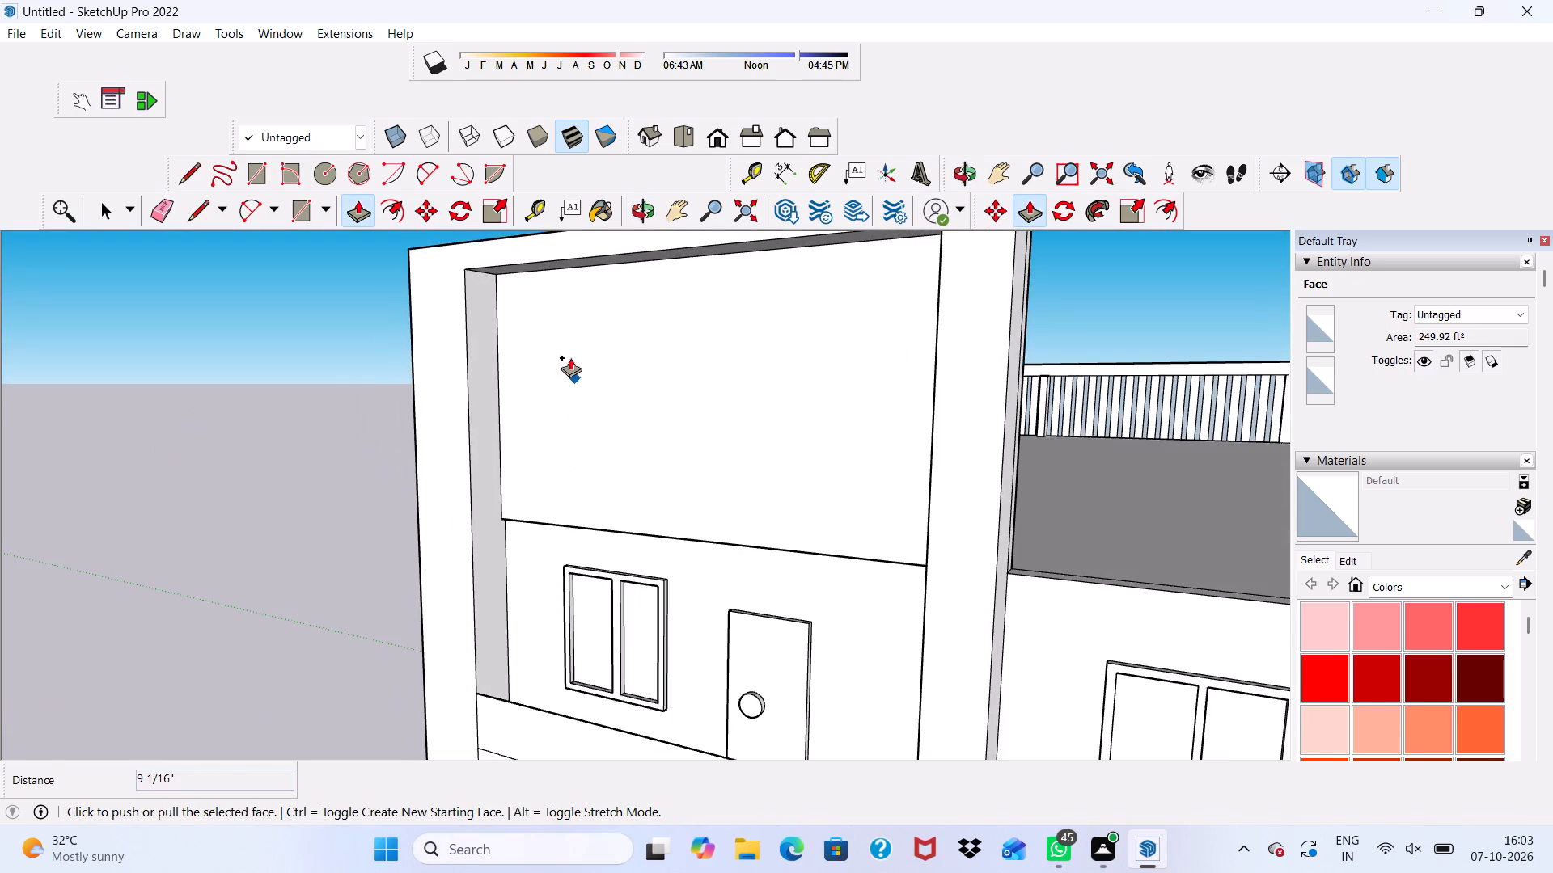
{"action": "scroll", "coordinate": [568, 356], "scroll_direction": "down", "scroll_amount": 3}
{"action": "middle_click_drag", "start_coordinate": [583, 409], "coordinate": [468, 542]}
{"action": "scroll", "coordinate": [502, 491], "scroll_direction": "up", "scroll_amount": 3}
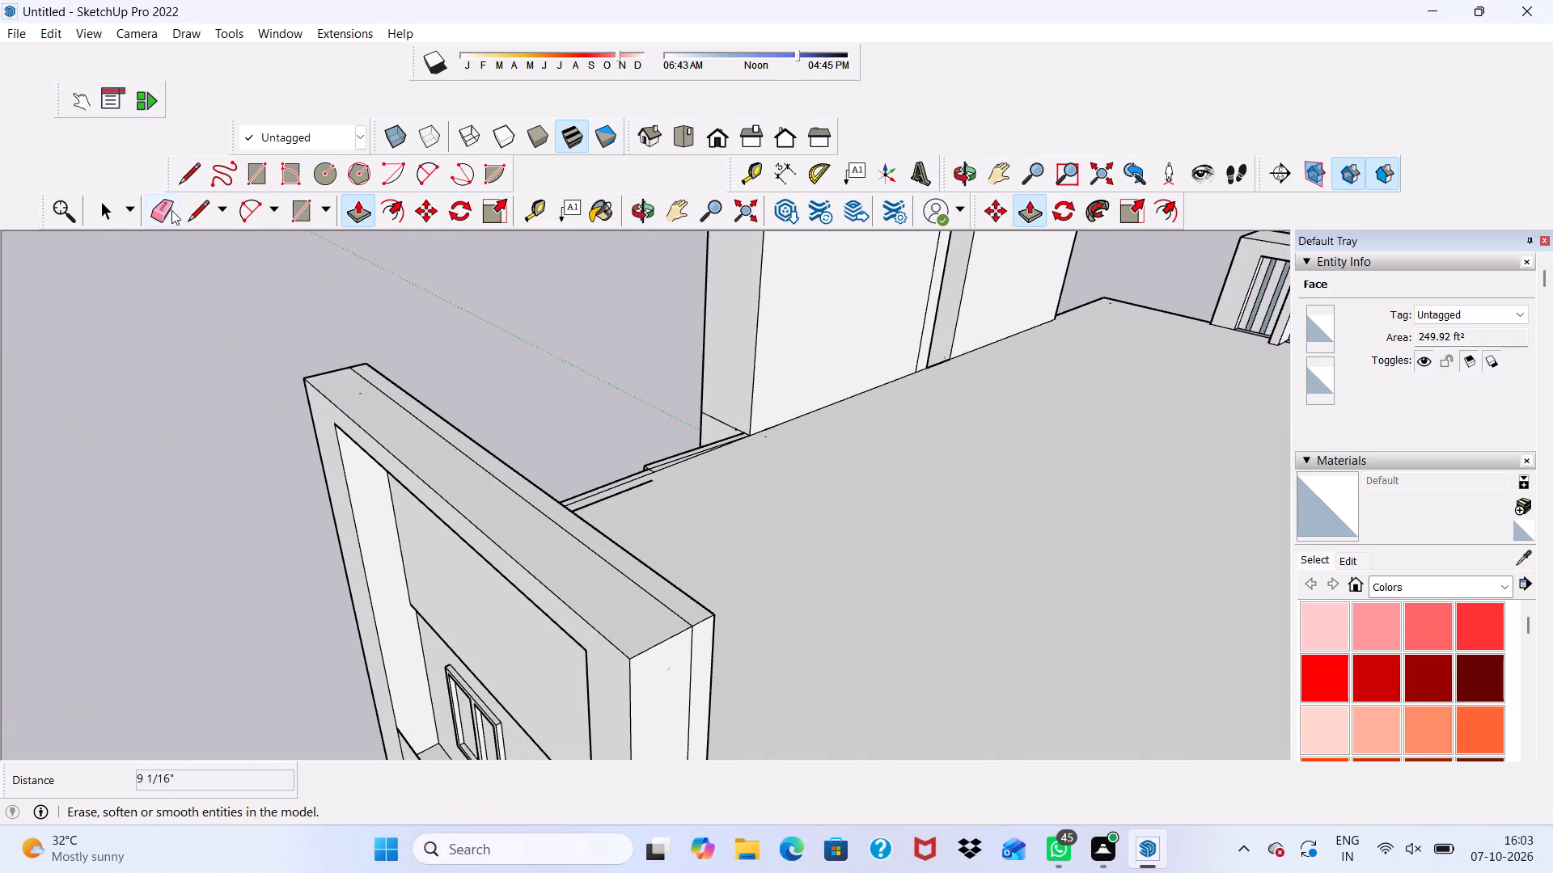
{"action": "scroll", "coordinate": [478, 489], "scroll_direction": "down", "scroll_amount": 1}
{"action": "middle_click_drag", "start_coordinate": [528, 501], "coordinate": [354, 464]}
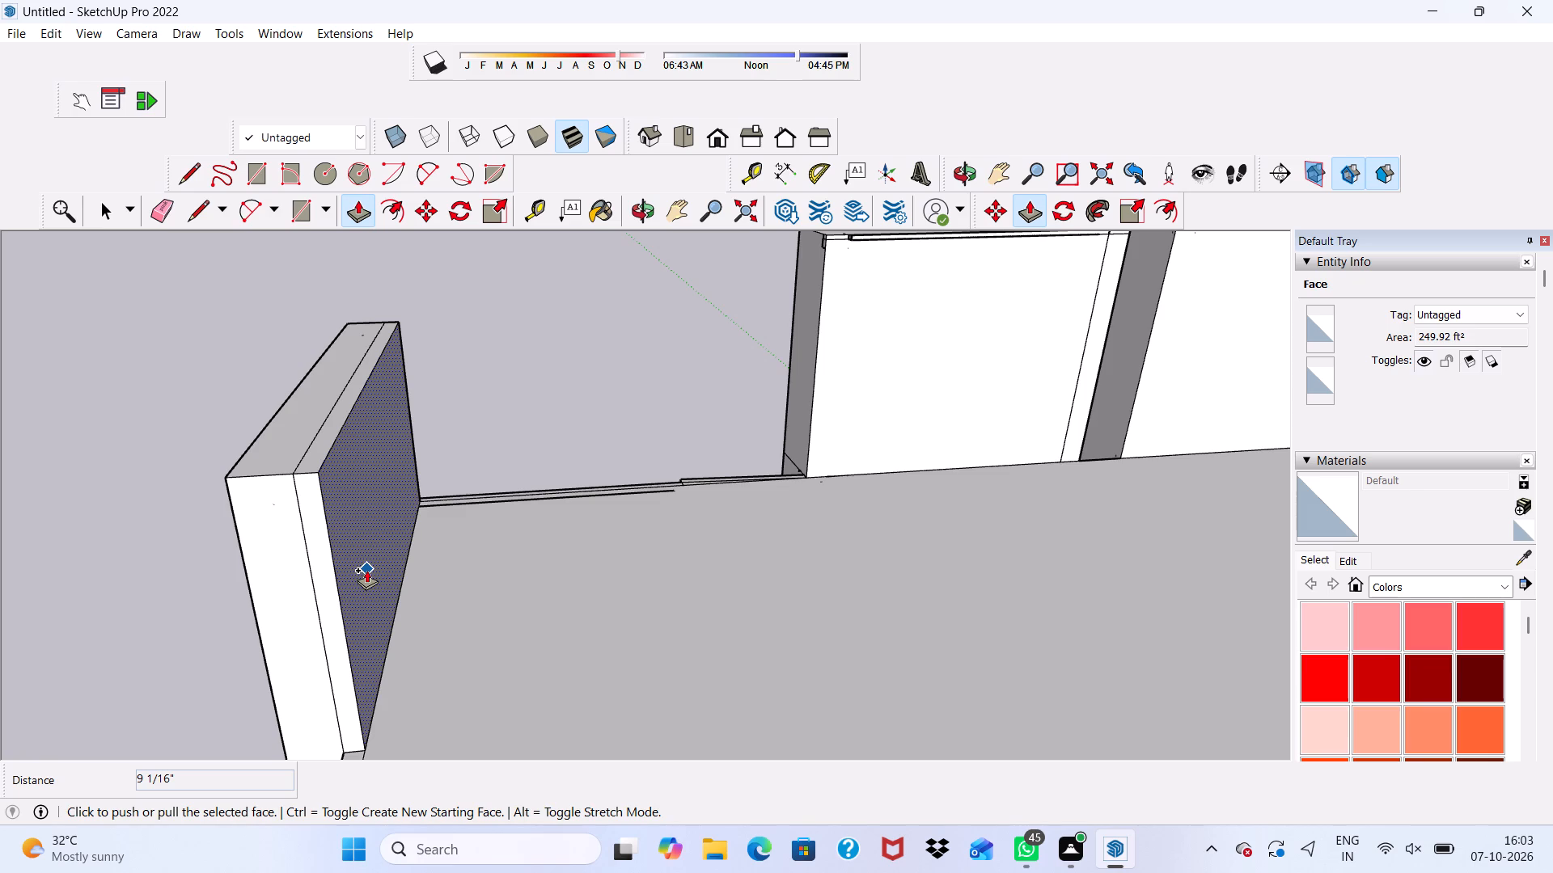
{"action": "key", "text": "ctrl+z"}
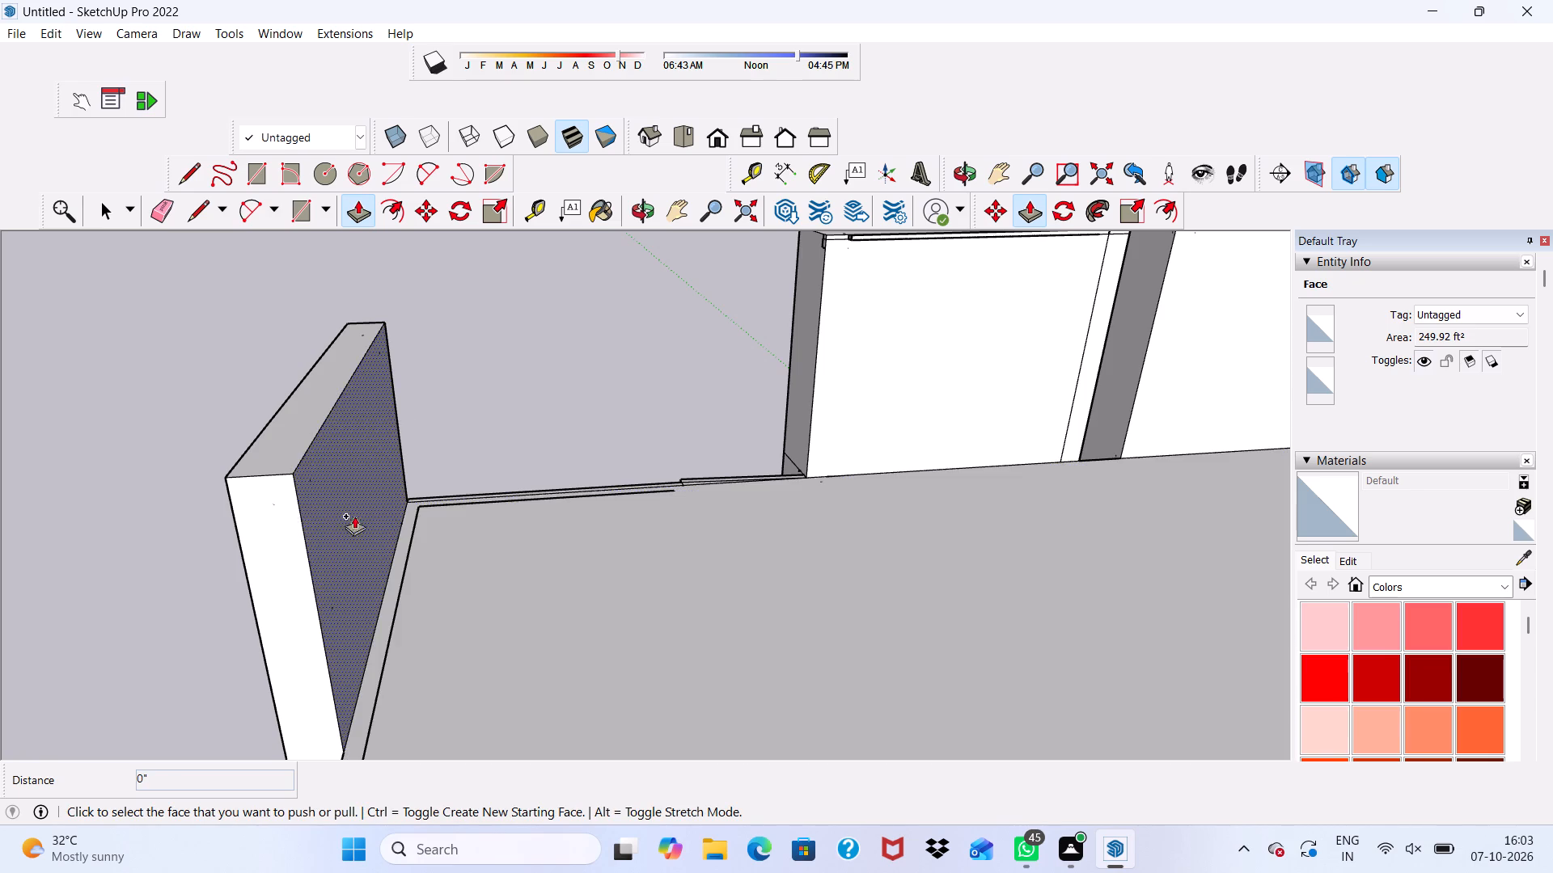
Pull the front face of the raised column frame outward about 1' 7", away from the recessed panel.
{"action": "middle_click_drag", "start_coordinate": [271, 529], "coordinate": [628, 497]}
{"action": "middle_click_drag", "start_coordinate": [527, 464], "coordinate": [528, 464]}
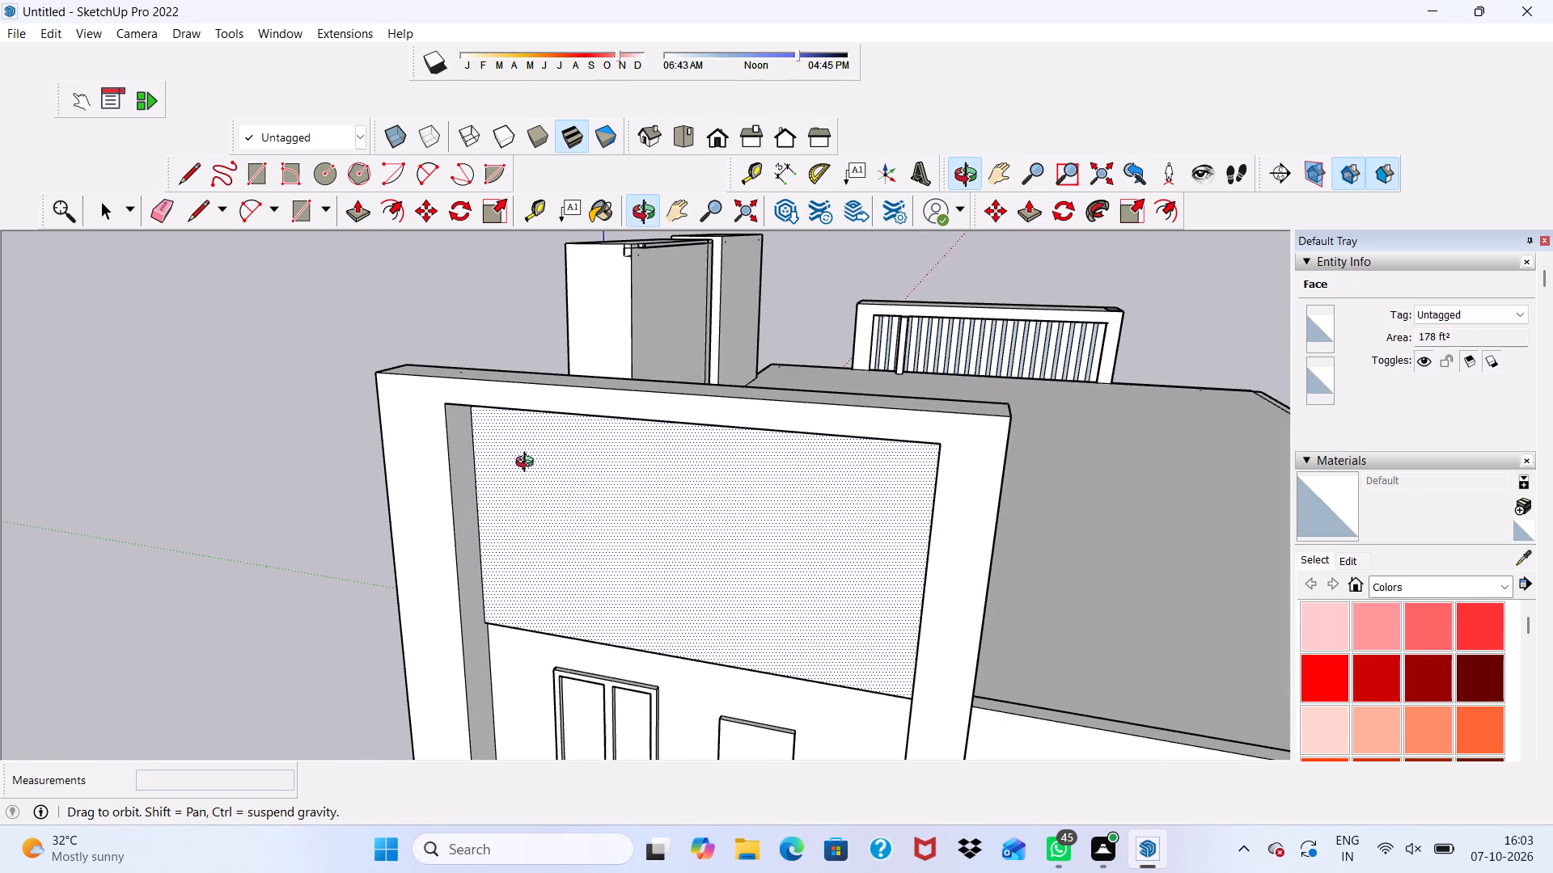
{"action": "middle_click_drag", "start_coordinate": [528, 464], "coordinate": [595, 388]}
{"action": "scroll", "coordinate": [663, 327], "scroll_direction": "up", "scroll_amount": 3}
{"action": "scroll", "coordinate": [438, 509], "scroll_direction": "down", "scroll_amount": 3}
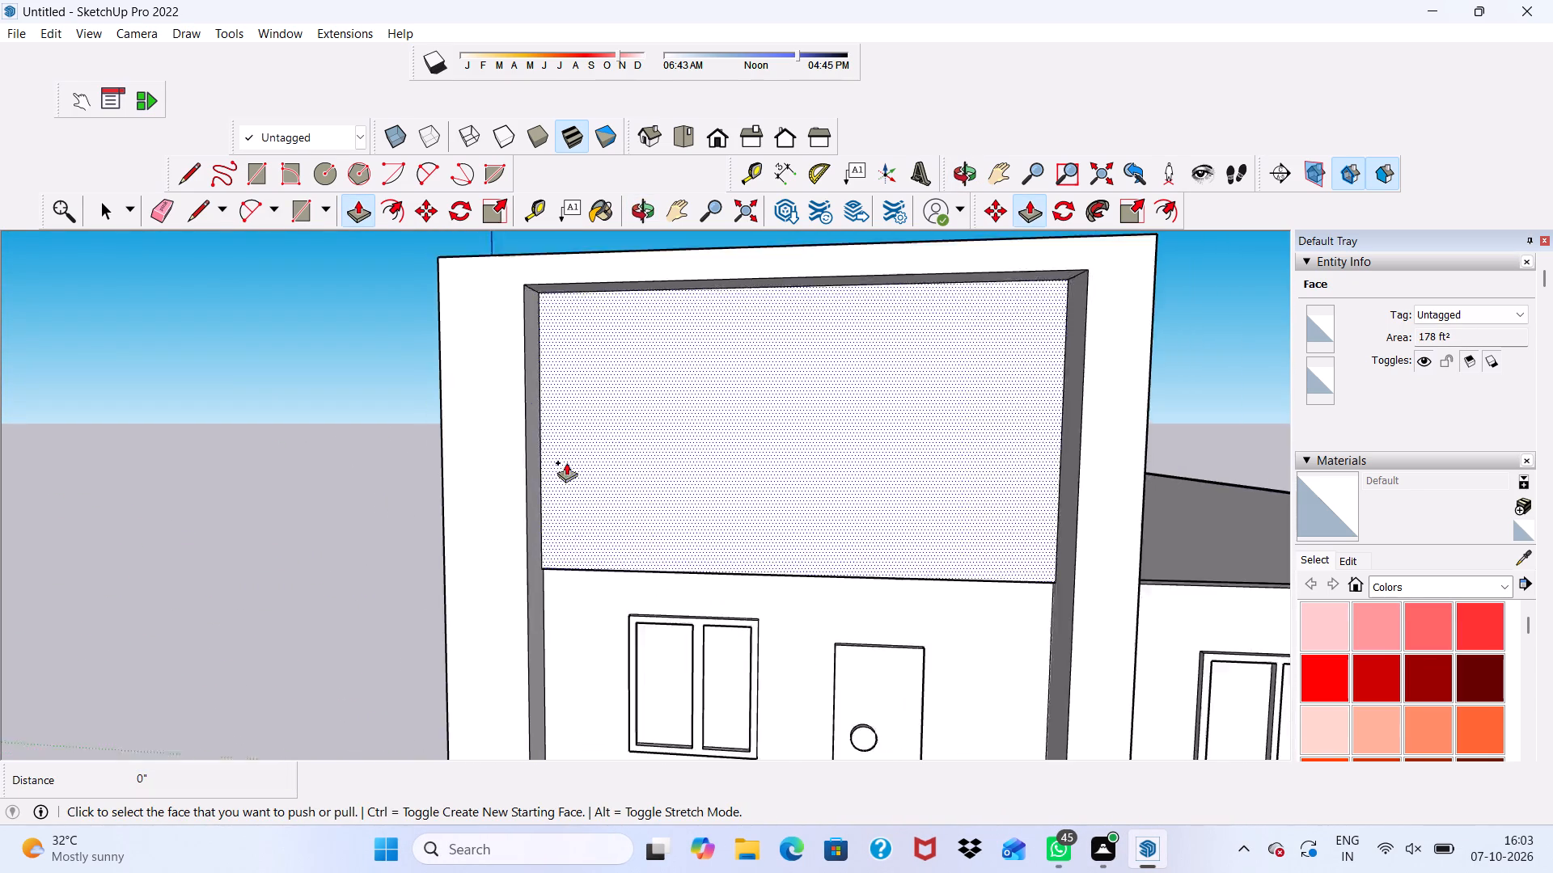
{"action": "scroll", "coordinate": [566, 462], "scroll_direction": "down", "scroll_amount": 3}
{"action": "middle_click_drag", "start_coordinate": [616, 432], "coordinate": [809, 539]}
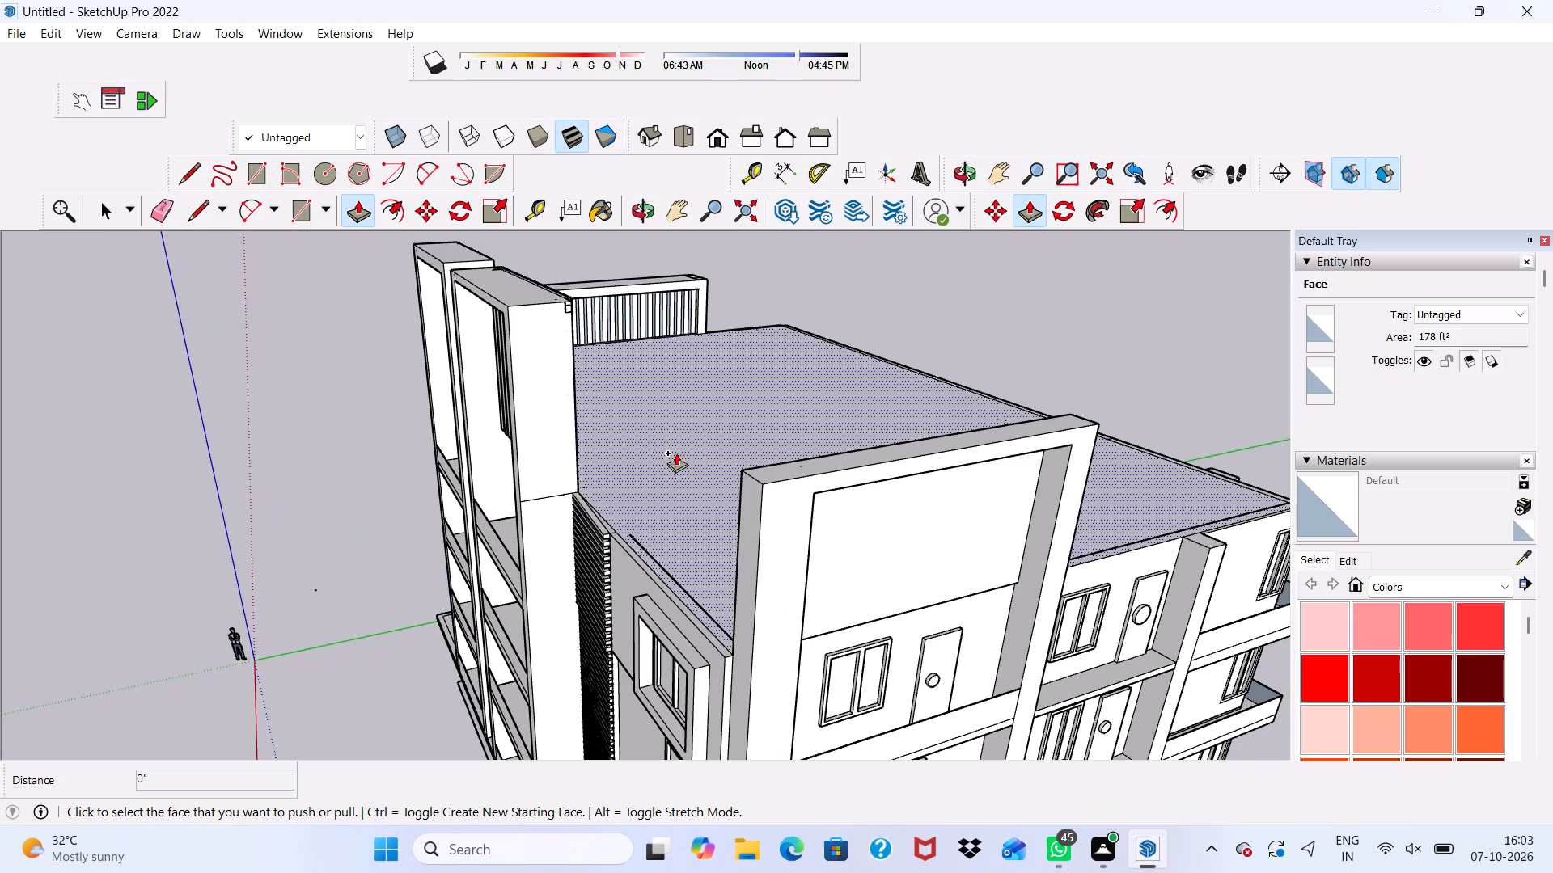
{"action": "scroll", "coordinate": [840, 470], "scroll_direction": "up", "scroll_amount": 2}
{"action": "left_click", "coordinate": [840, 470]}
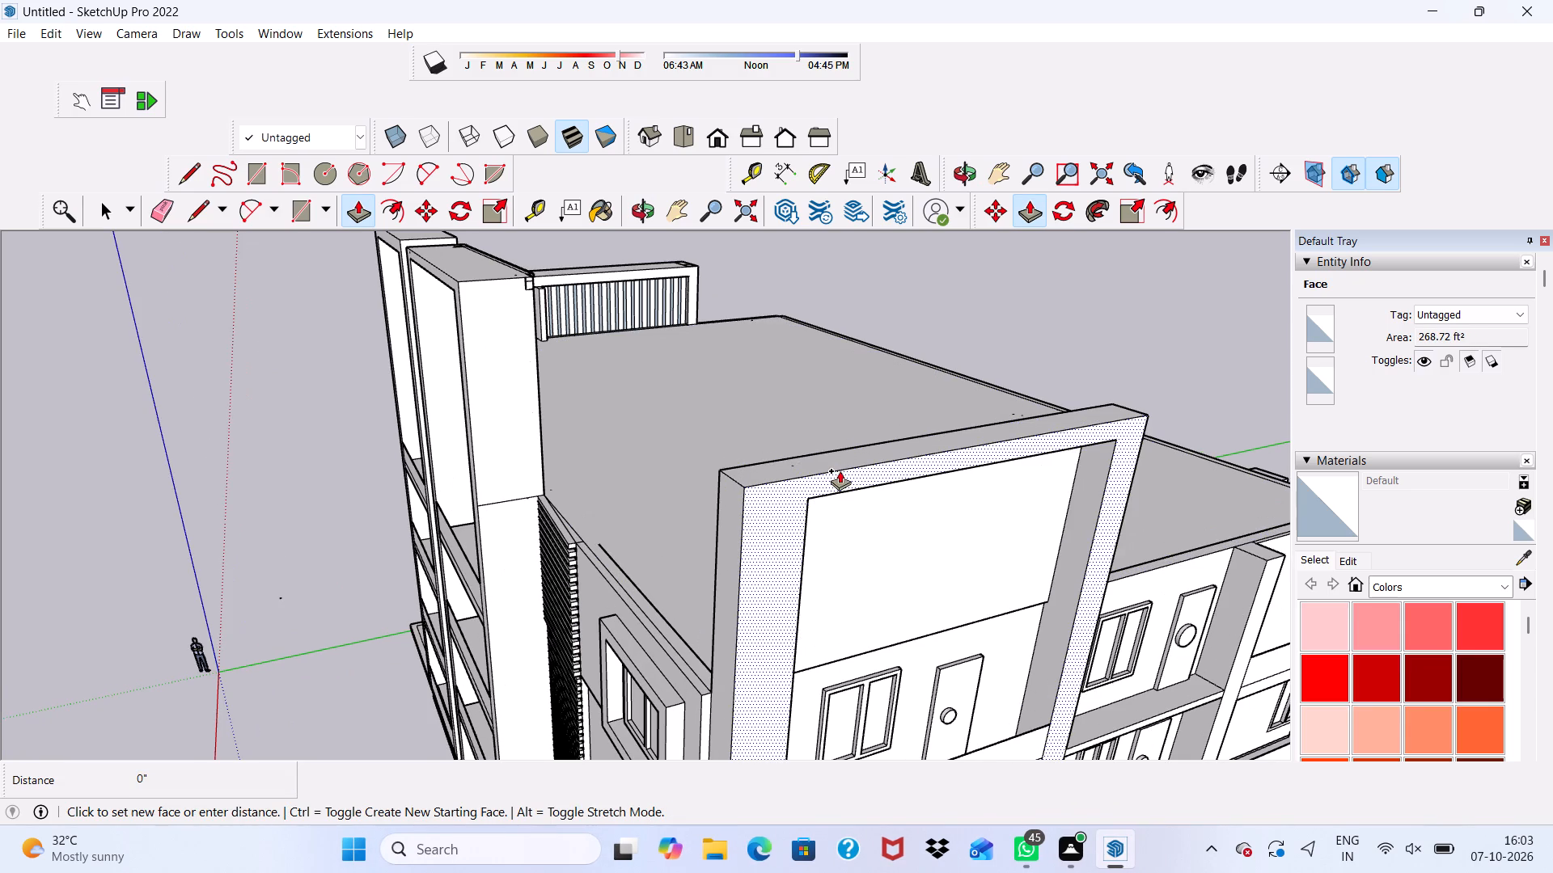
{"action": "left_click", "coordinate": [862, 487]}
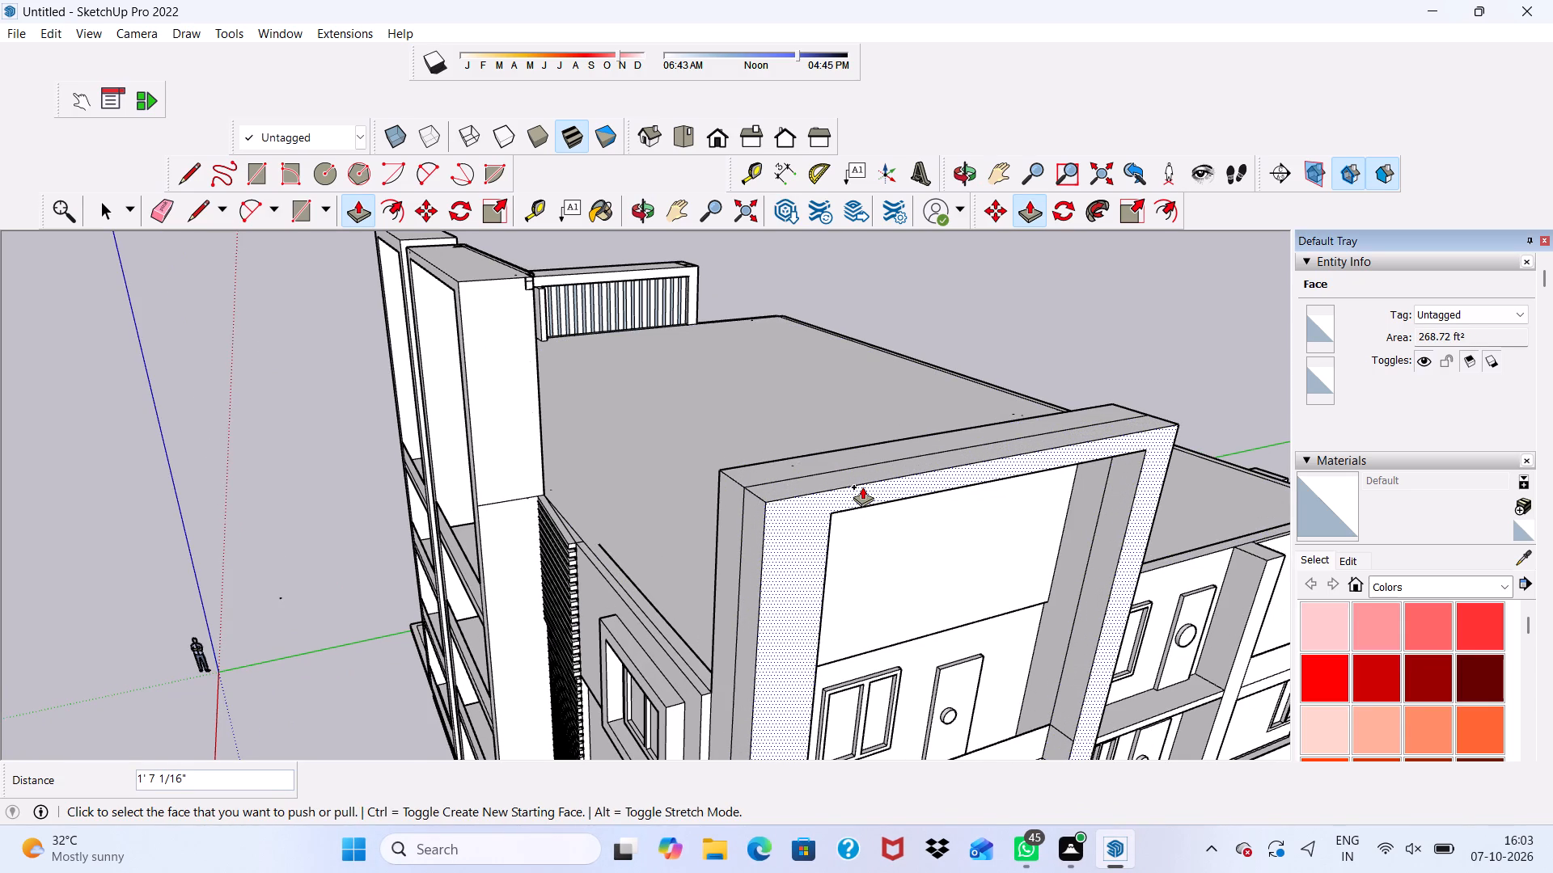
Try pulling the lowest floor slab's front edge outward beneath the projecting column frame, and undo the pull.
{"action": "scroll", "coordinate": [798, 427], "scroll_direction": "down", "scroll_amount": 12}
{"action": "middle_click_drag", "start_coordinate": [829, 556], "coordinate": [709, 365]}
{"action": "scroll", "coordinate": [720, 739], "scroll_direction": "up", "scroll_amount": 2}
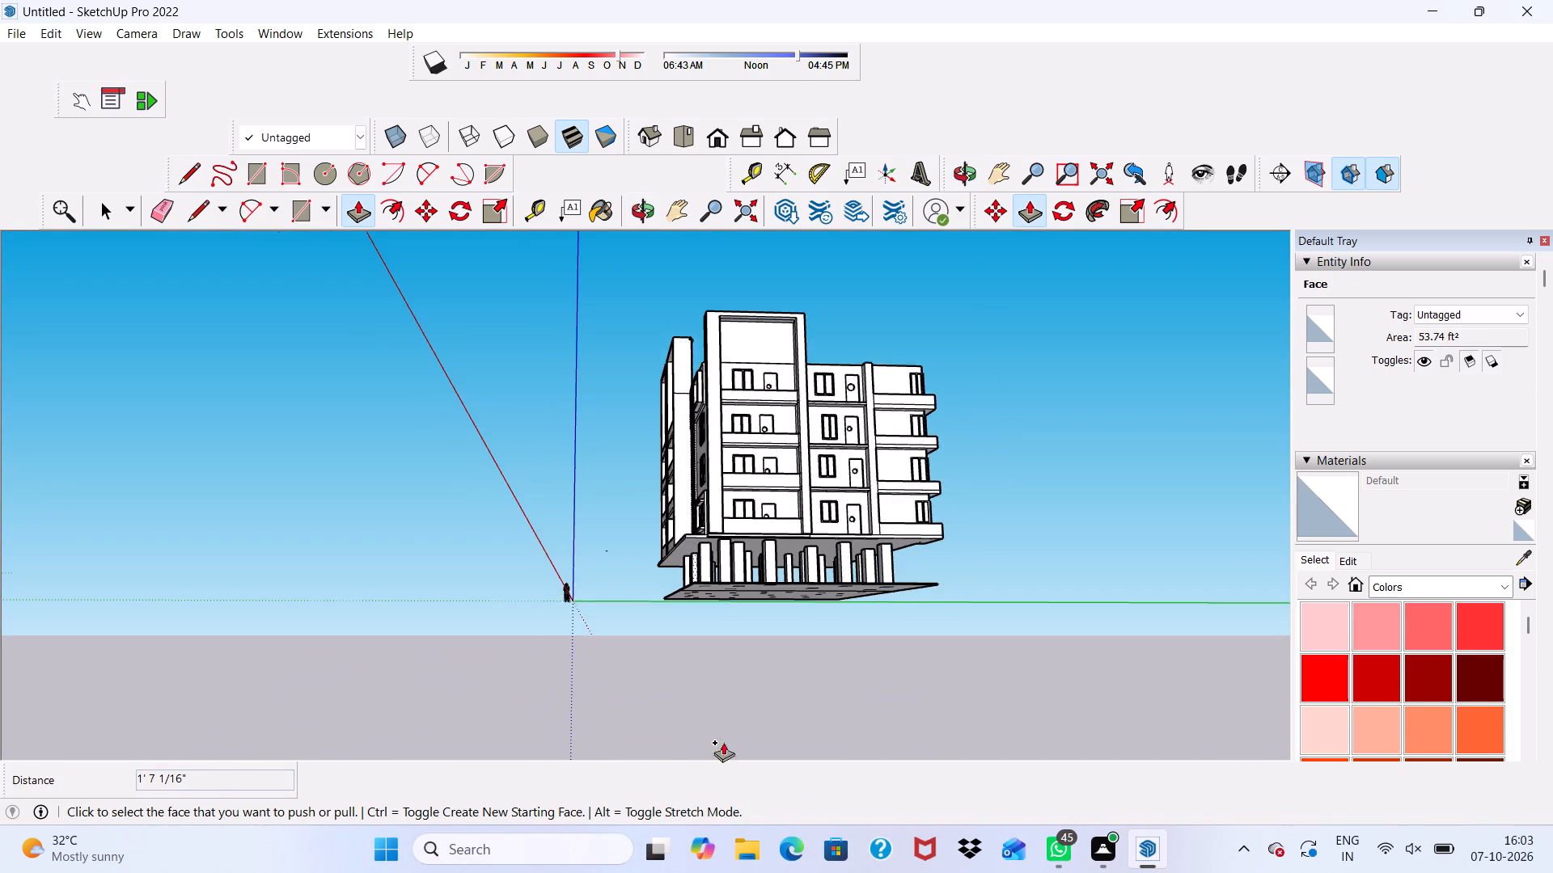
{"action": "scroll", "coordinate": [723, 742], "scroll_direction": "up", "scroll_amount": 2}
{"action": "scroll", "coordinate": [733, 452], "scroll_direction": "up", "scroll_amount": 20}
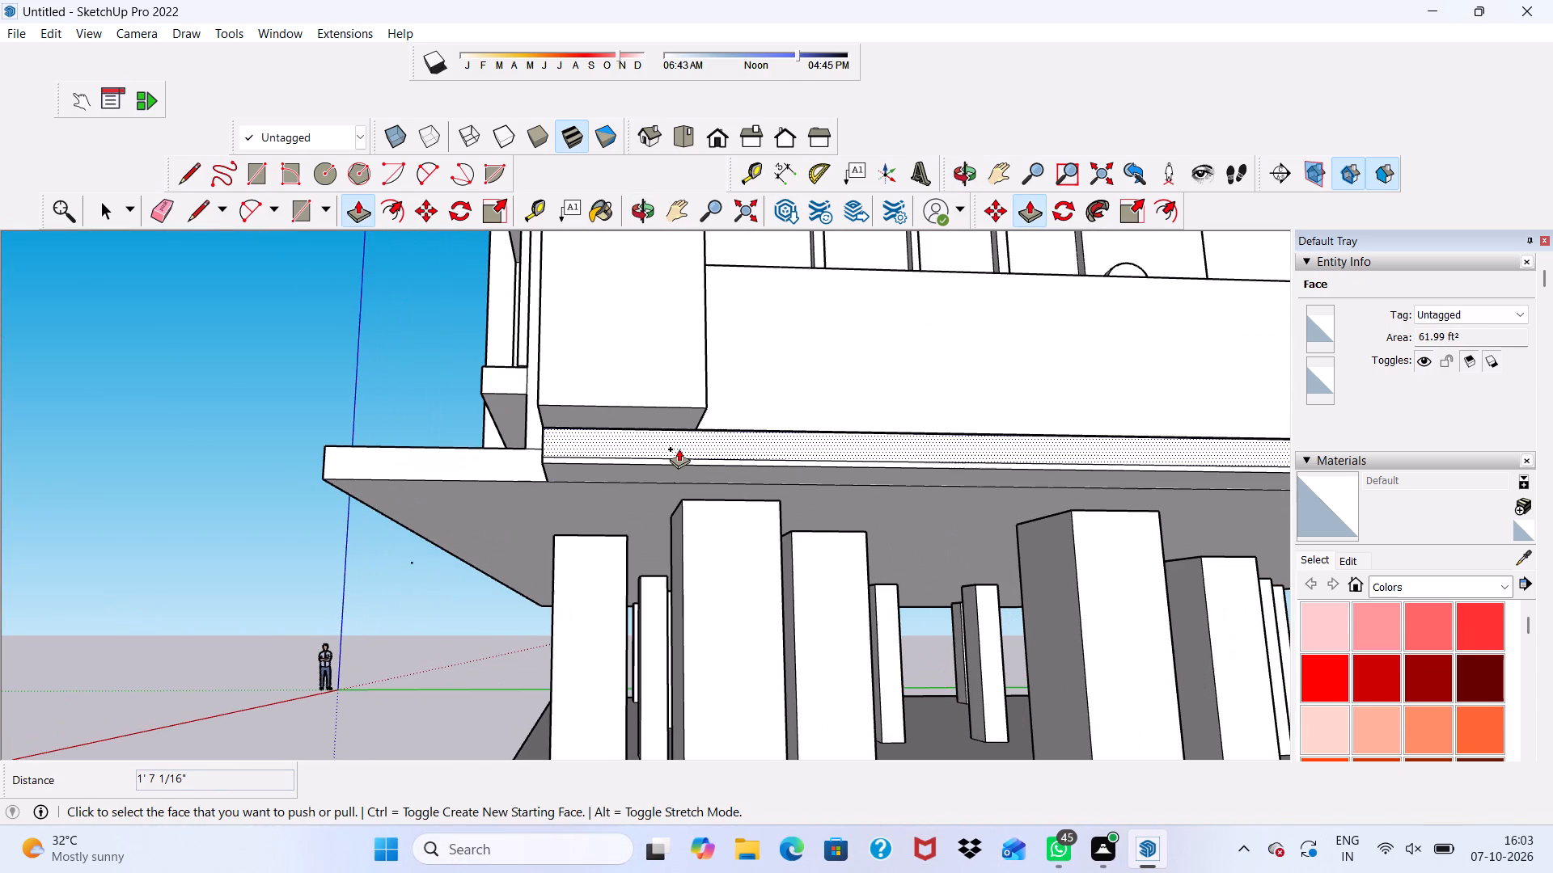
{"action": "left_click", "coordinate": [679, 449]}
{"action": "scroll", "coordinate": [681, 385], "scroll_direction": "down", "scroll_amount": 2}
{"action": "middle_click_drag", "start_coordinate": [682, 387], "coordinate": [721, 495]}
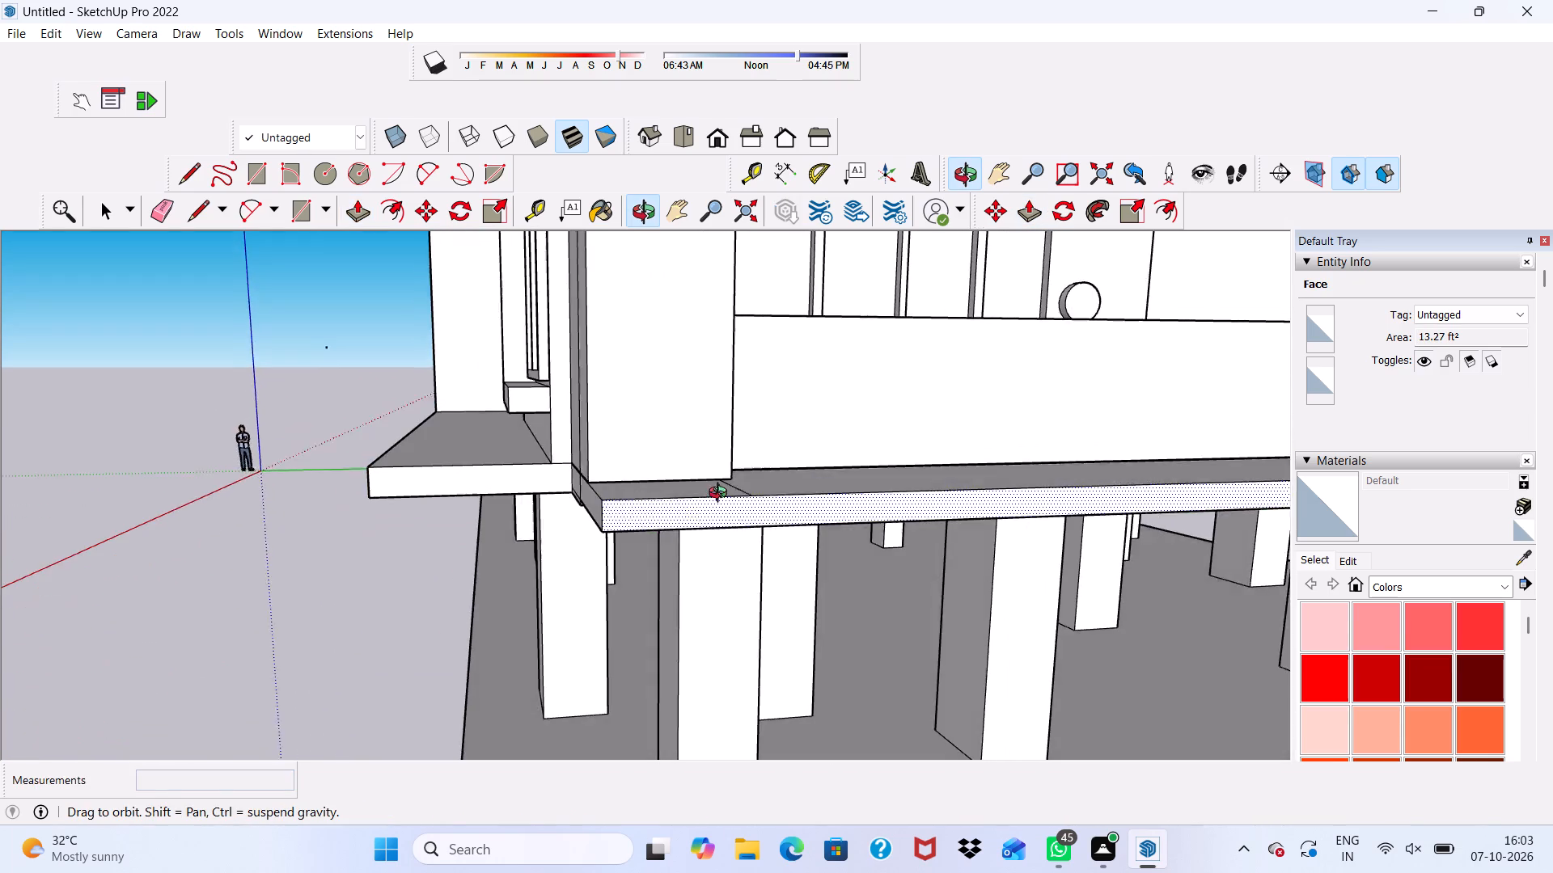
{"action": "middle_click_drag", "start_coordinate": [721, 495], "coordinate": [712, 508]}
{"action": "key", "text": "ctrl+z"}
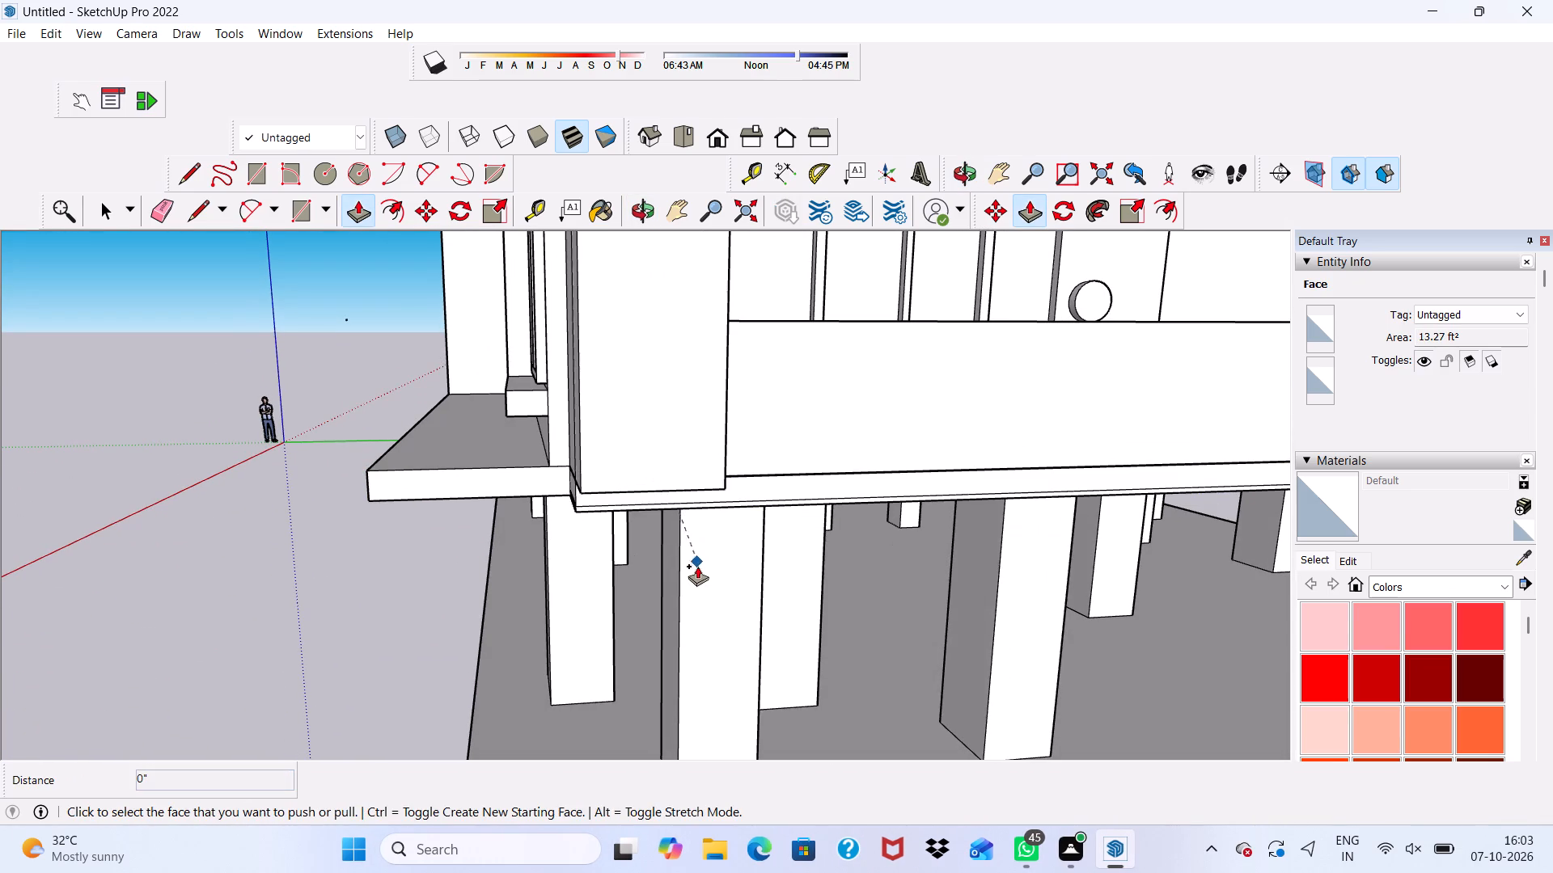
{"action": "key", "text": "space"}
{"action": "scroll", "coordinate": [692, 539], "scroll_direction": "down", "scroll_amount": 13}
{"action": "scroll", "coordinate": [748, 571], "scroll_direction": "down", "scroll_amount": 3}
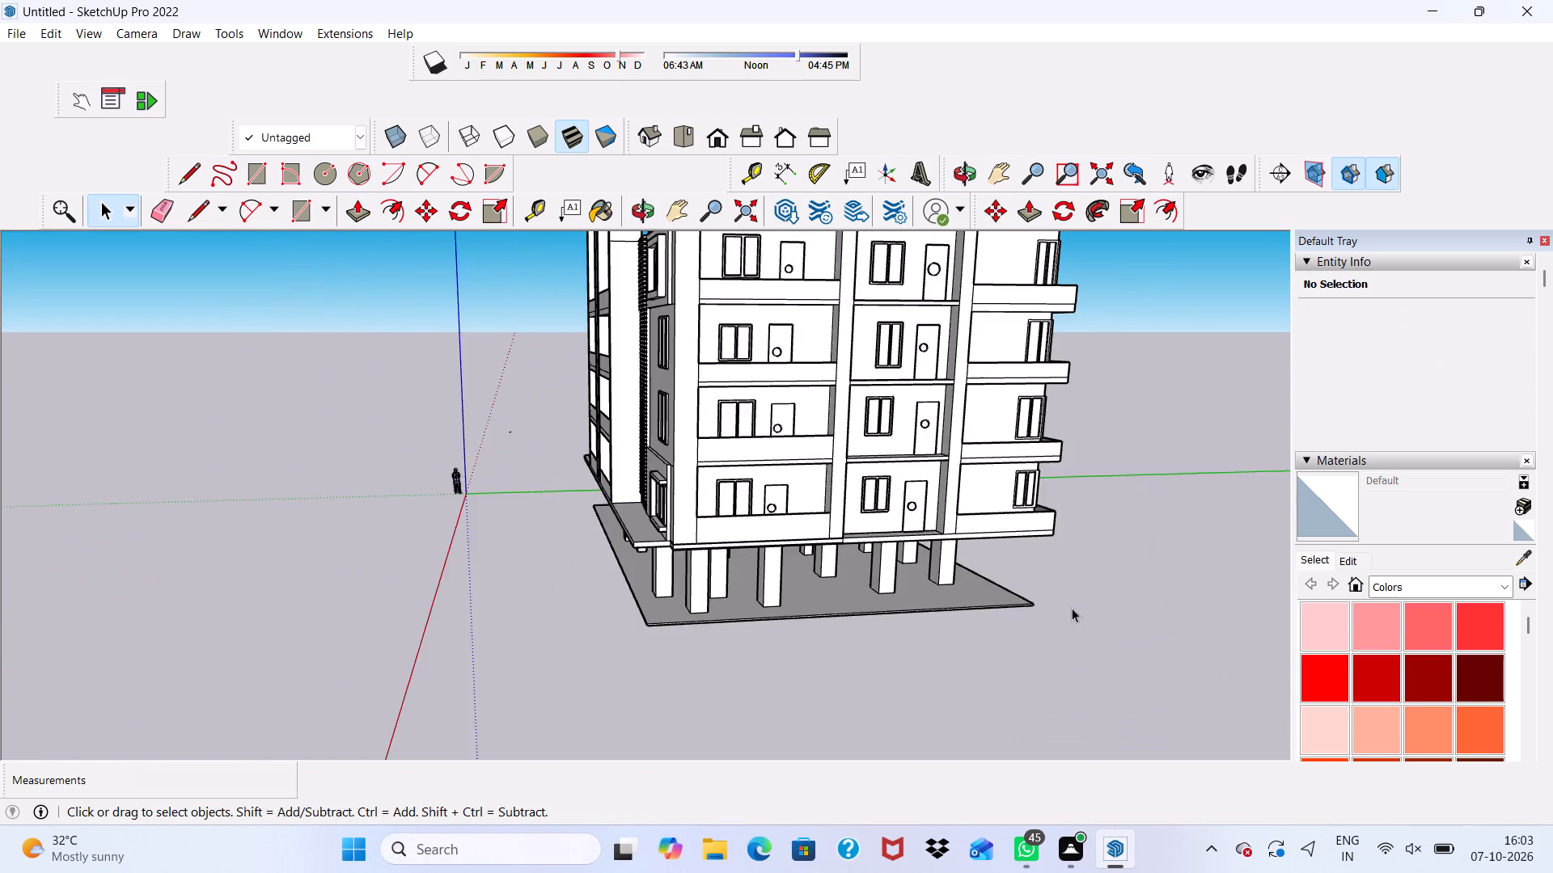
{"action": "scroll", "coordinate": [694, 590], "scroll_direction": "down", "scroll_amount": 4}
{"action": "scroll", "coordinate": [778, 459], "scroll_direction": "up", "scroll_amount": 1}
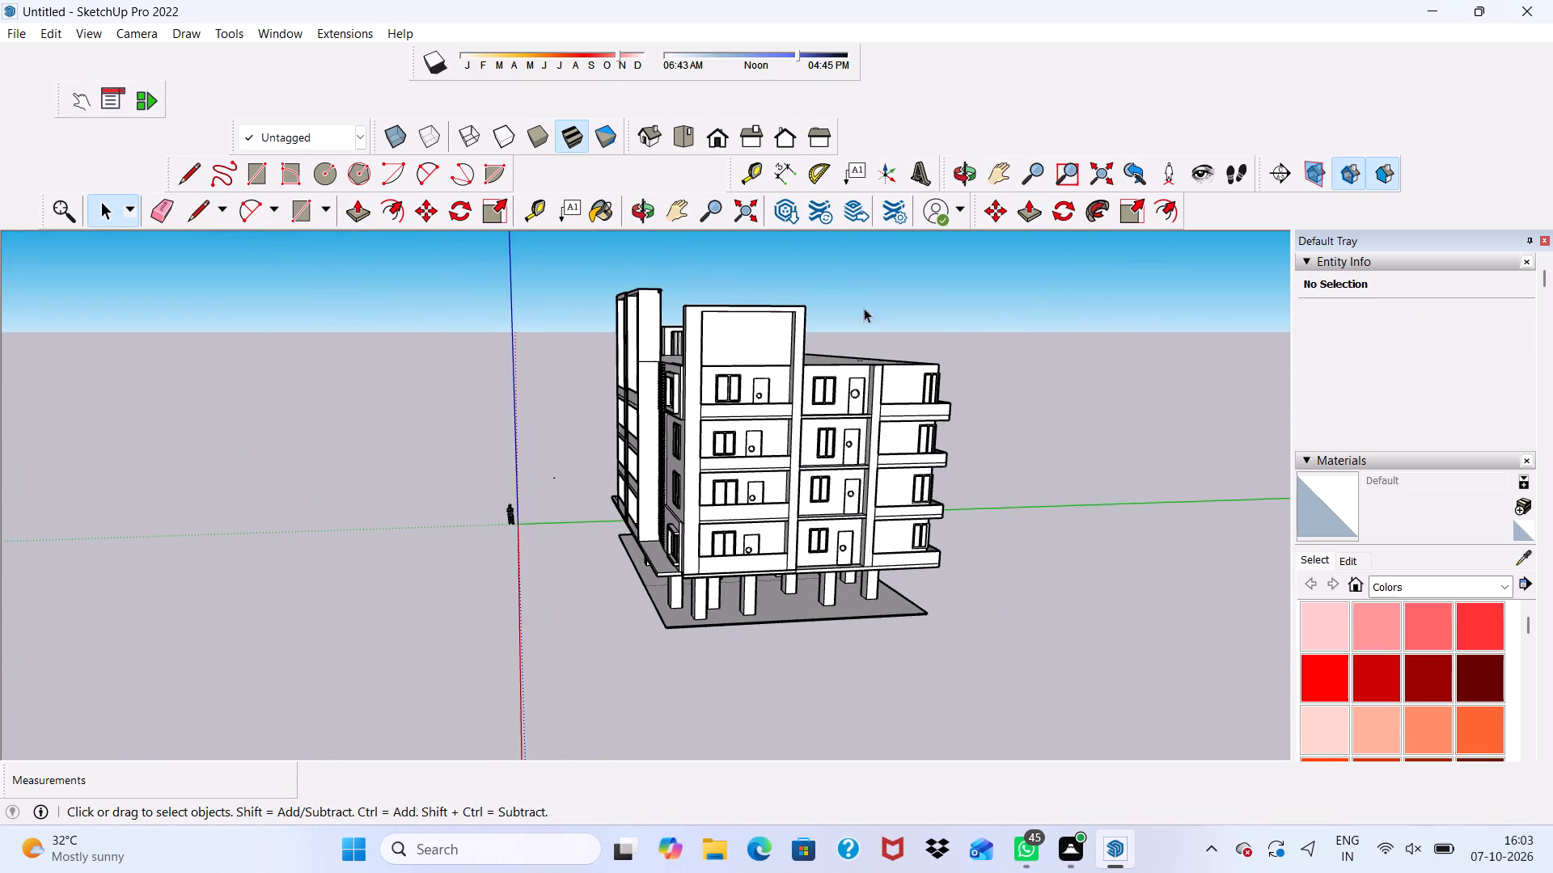
Examine the raised column frame and its recessed upper panel on the balcony facade from several angles.
{"action": "scroll", "coordinate": [838, 289], "scroll_direction": "down", "scroll_amount": 1}
{"action": "scroll", "coordinate": [790, 447], "scroll_direction": "up", "scroll_amount": 6}
{"action": "scroll", "coordinate": [711, 336], "scroll_direction": "up", "scroll_amount": 3}
{"action": "scroll", "coordinate": [711, 336], "scroll_direction": "down", "scroll_amount": 8}
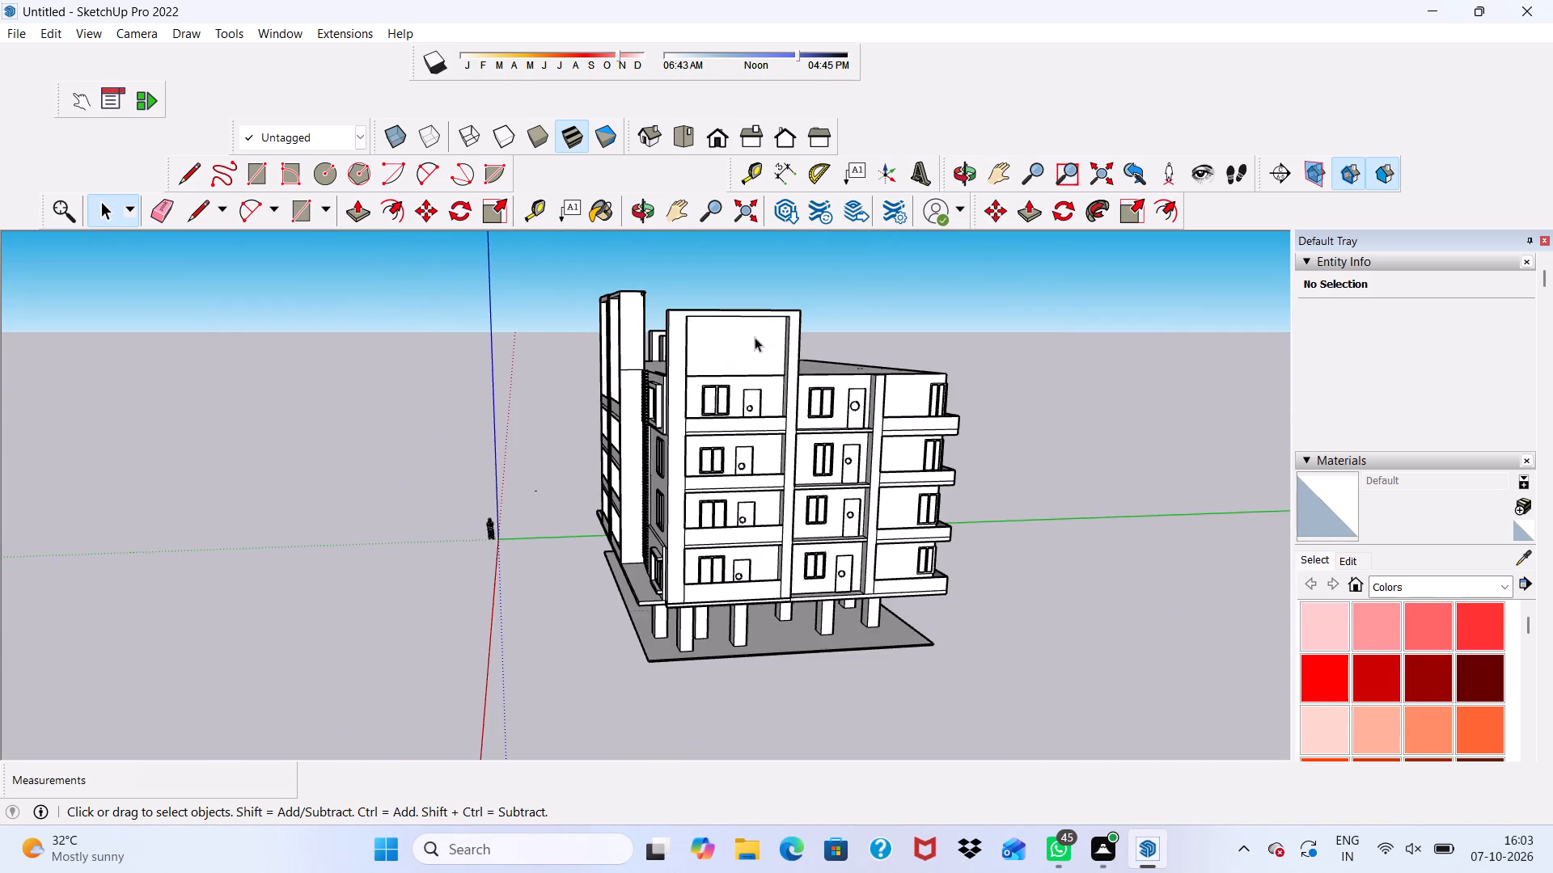
{"action": "middle_click_drag", "start_coordinate": [751, 331], "coordinate": [707, 307]}
{"action": "scroll", "coordinate": [596, 280], "scroll_direction": "up", "scroll_amount": 10}
{"action": "middle_click_drag", "start_coordinate": [750, 351], "coordinate": [750, 328]}
{"action": "scroll", "coordinate": [751, 331], "scroll_direction": "down", "scroll_amount": 1}
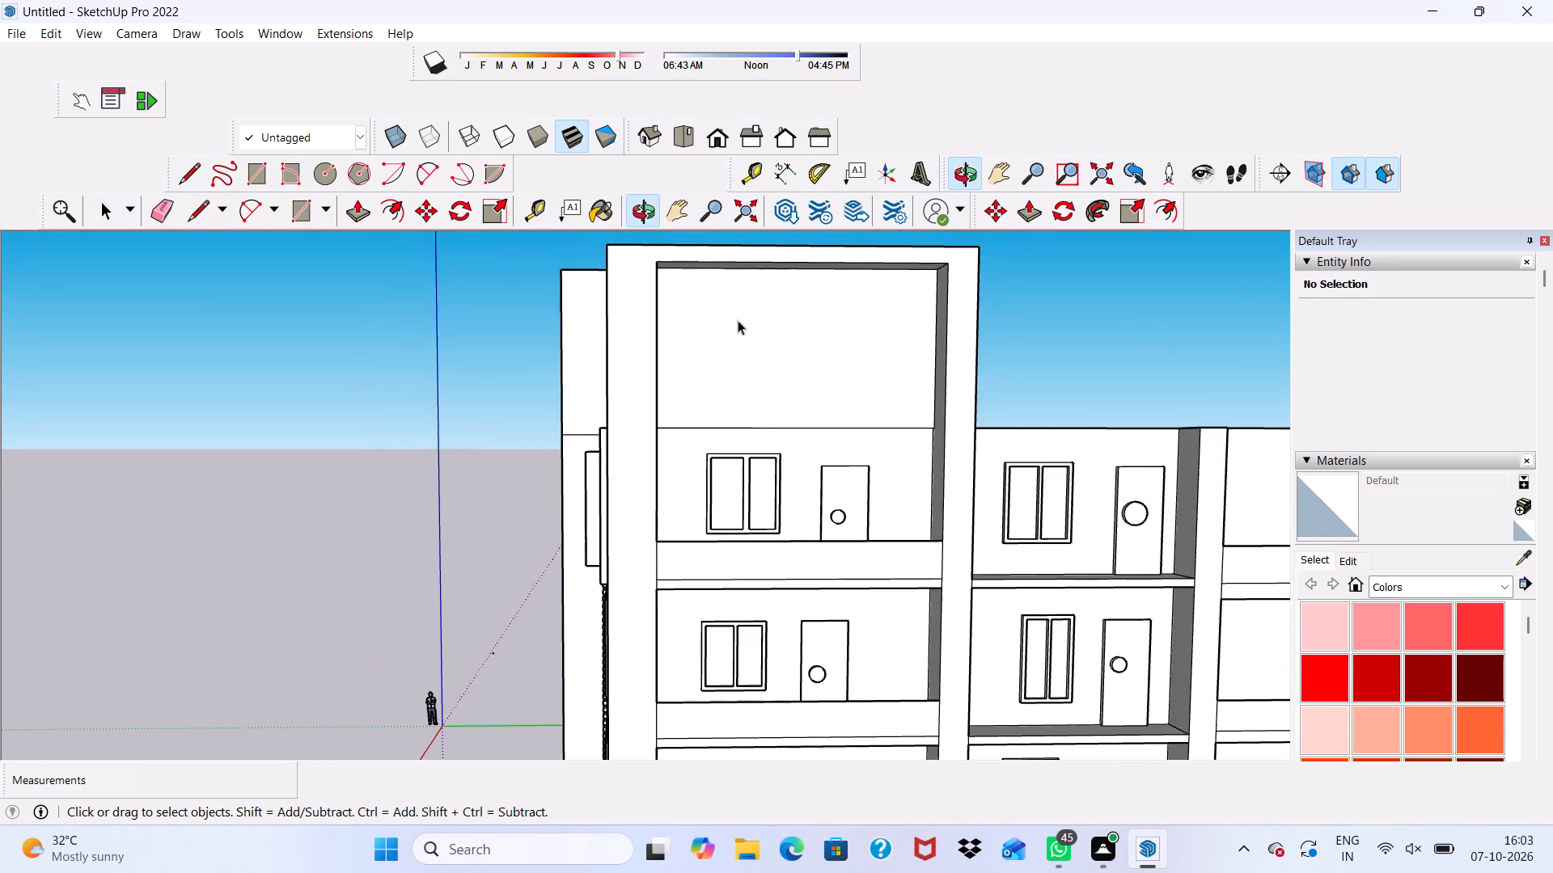
{"action": "scroll", "coordinate": [705, 495], "scroll_direction": "up", "scroll_amount": 5}
{"action": "scroll", "coordinate": [193, 872], "scroll_direction": "down", "scroll_amount": 2}
{"action": "scroll", "coordinate": [551, 344], "scroll_direction": "down", "scroll_amount": 4}
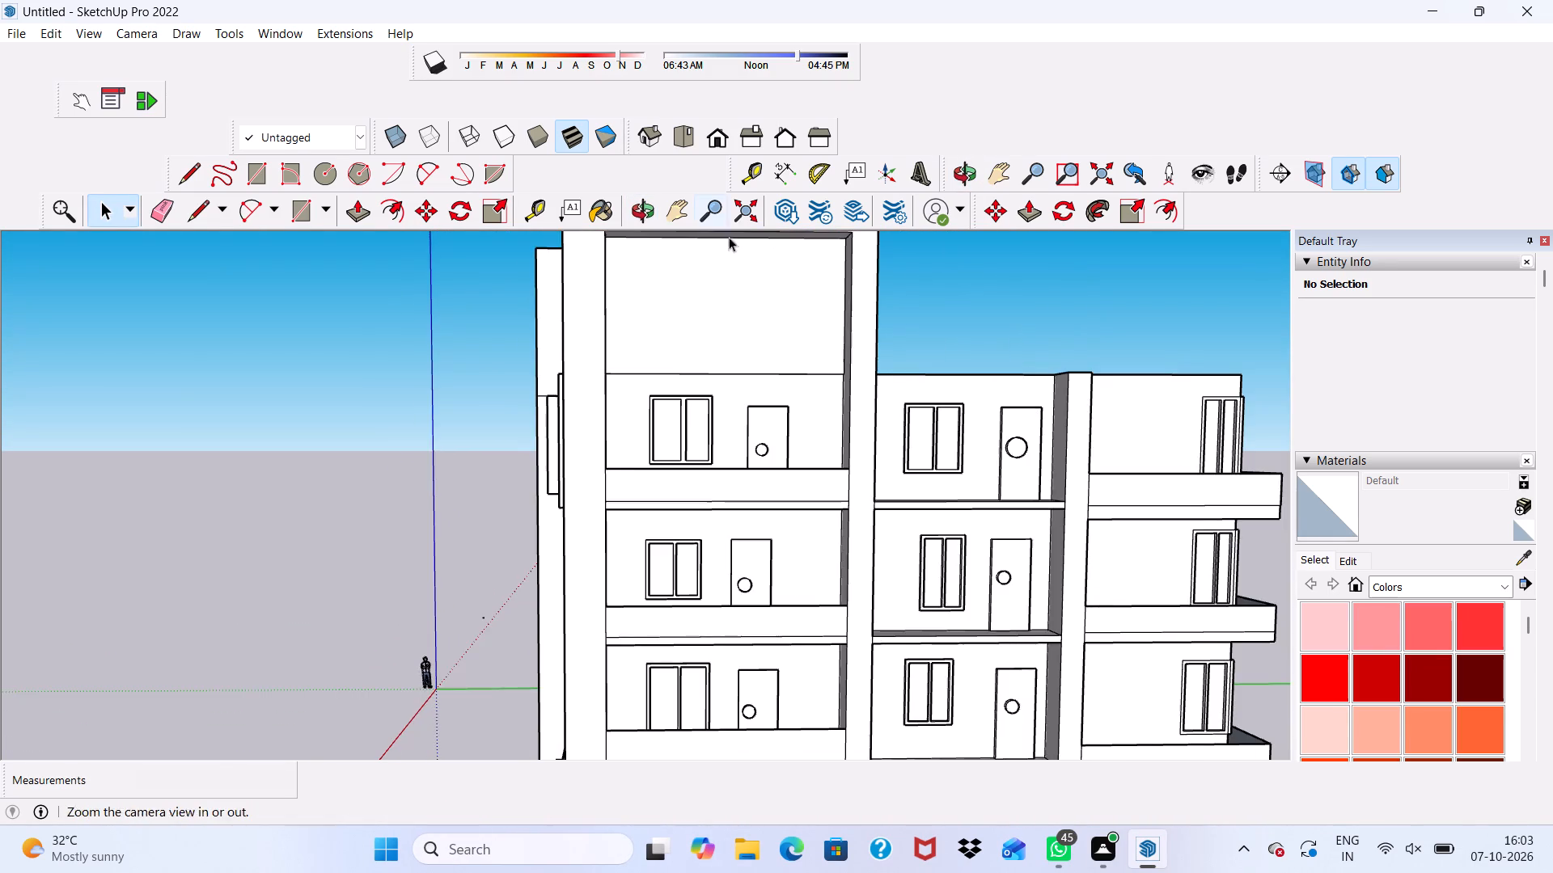
{"action": "scroll", "coordinate": [754, 270], "scroll_direction": "down", "scroll_amount": 1}
{"action": "middle_click_drag", "start_coordinate": [782, 274], "coordinate": [625, 318]}
{"action": "middle_click_drag", "start_coordinate": [611, 318], "coordinate": [653, 268]}
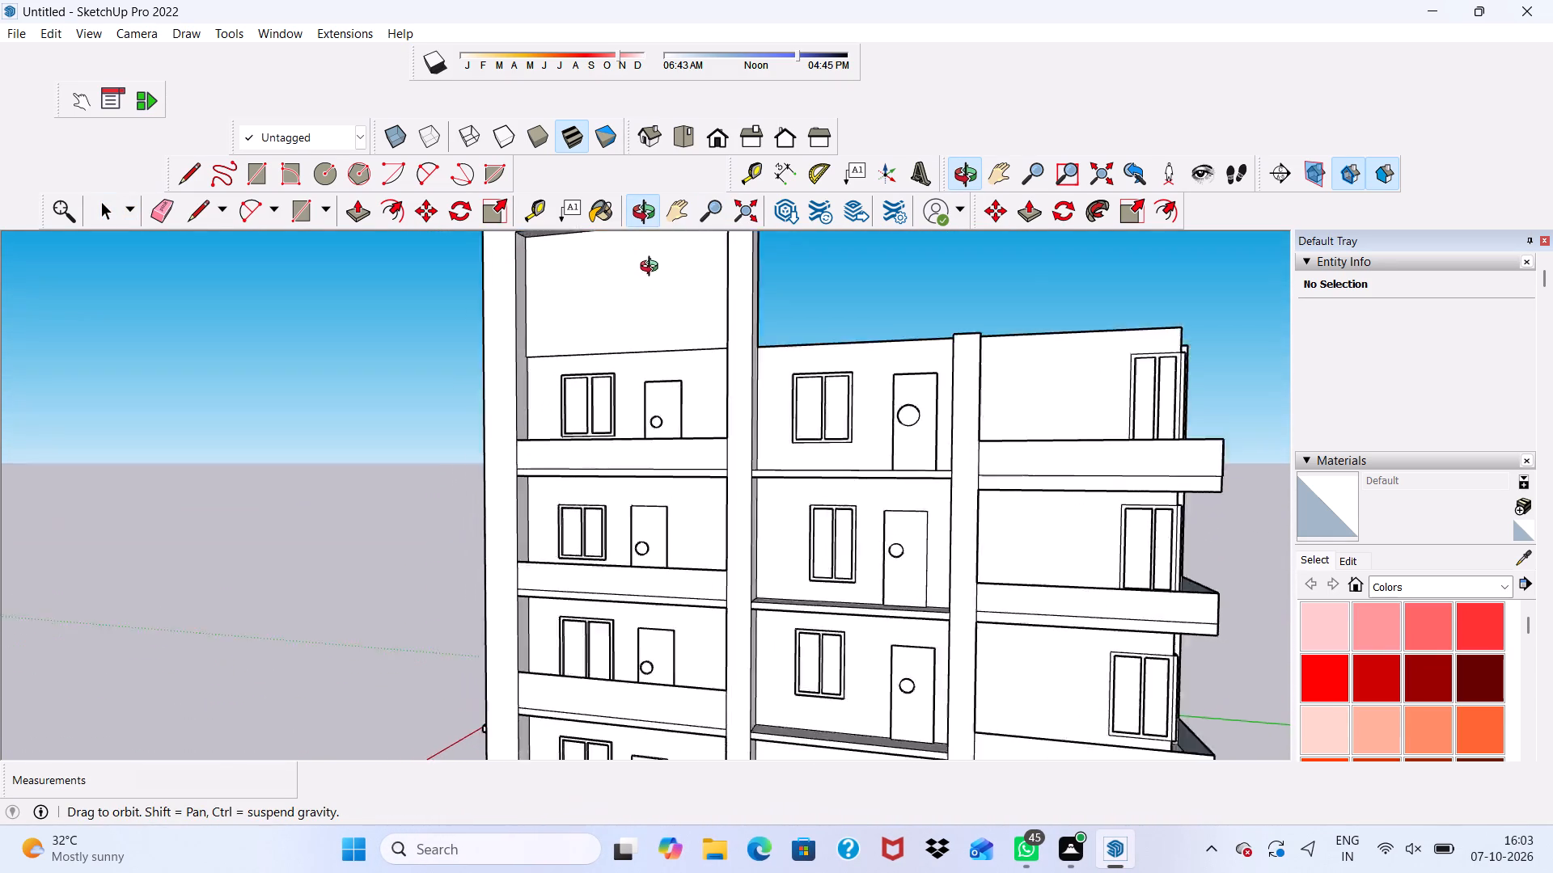
{"action": "middle_click_drag", "start_coordinate": [653, 268], "coordinate": [734, 291]}
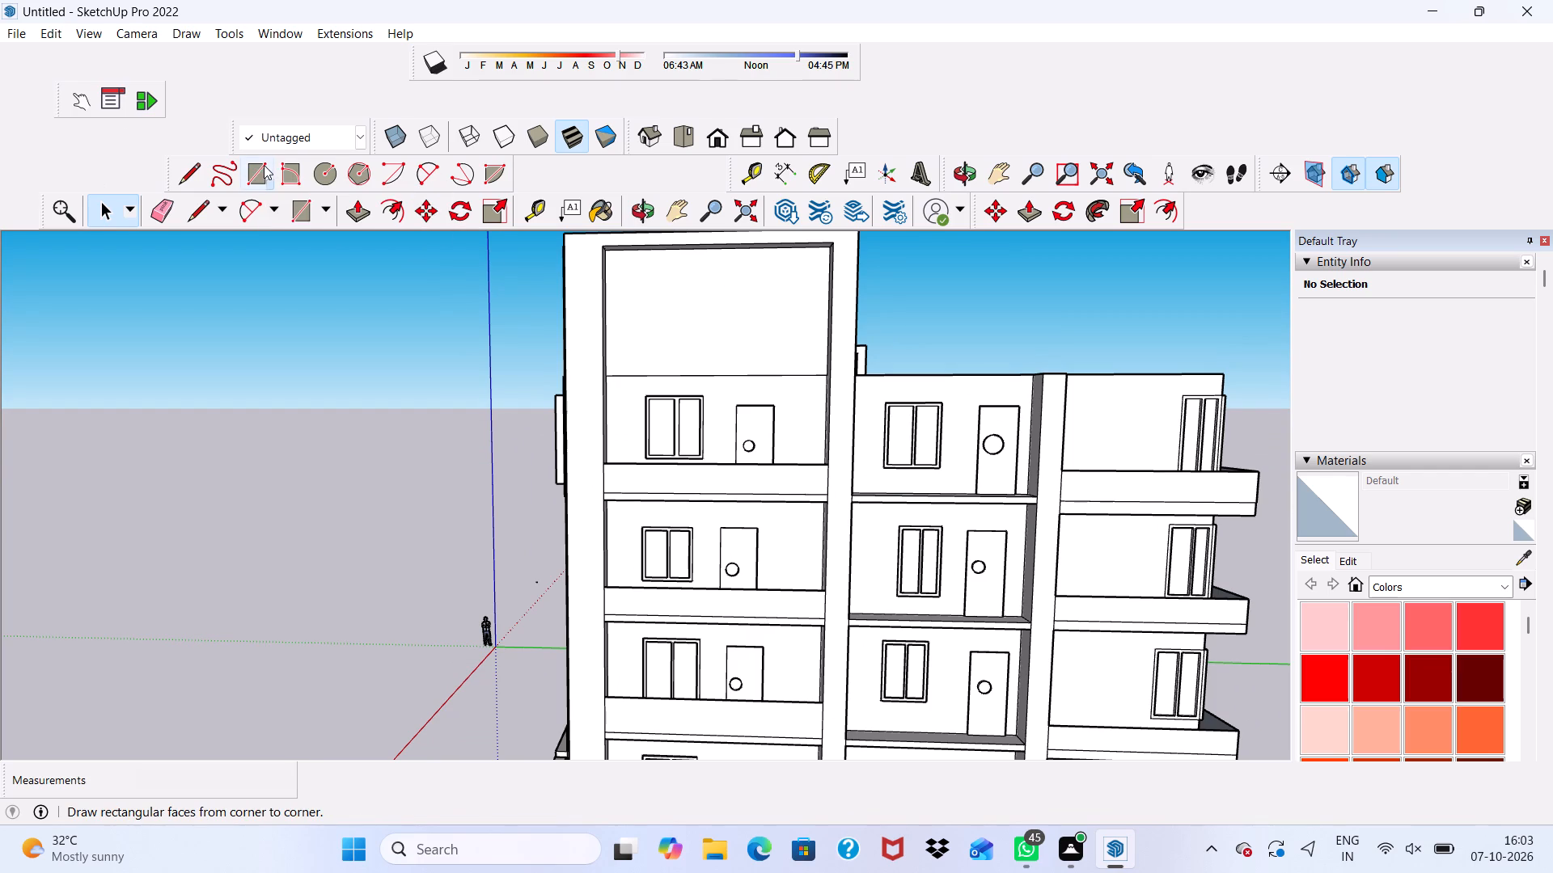
Draw a vertical rectangular strip 10' high and about 10 11/16" wide in the recessed upper panel, against the frame's outer column.
{"action": "left_click", "coordinate": [264, 165]}
{"action": "scroll", "coordinate": [598, 296], "scroll_direction": "up", "scroll_amount": 9}
{"action": "scroll", "coordinate": [630, 399], "scroll_direction": "up", "scroll_amount": 16}
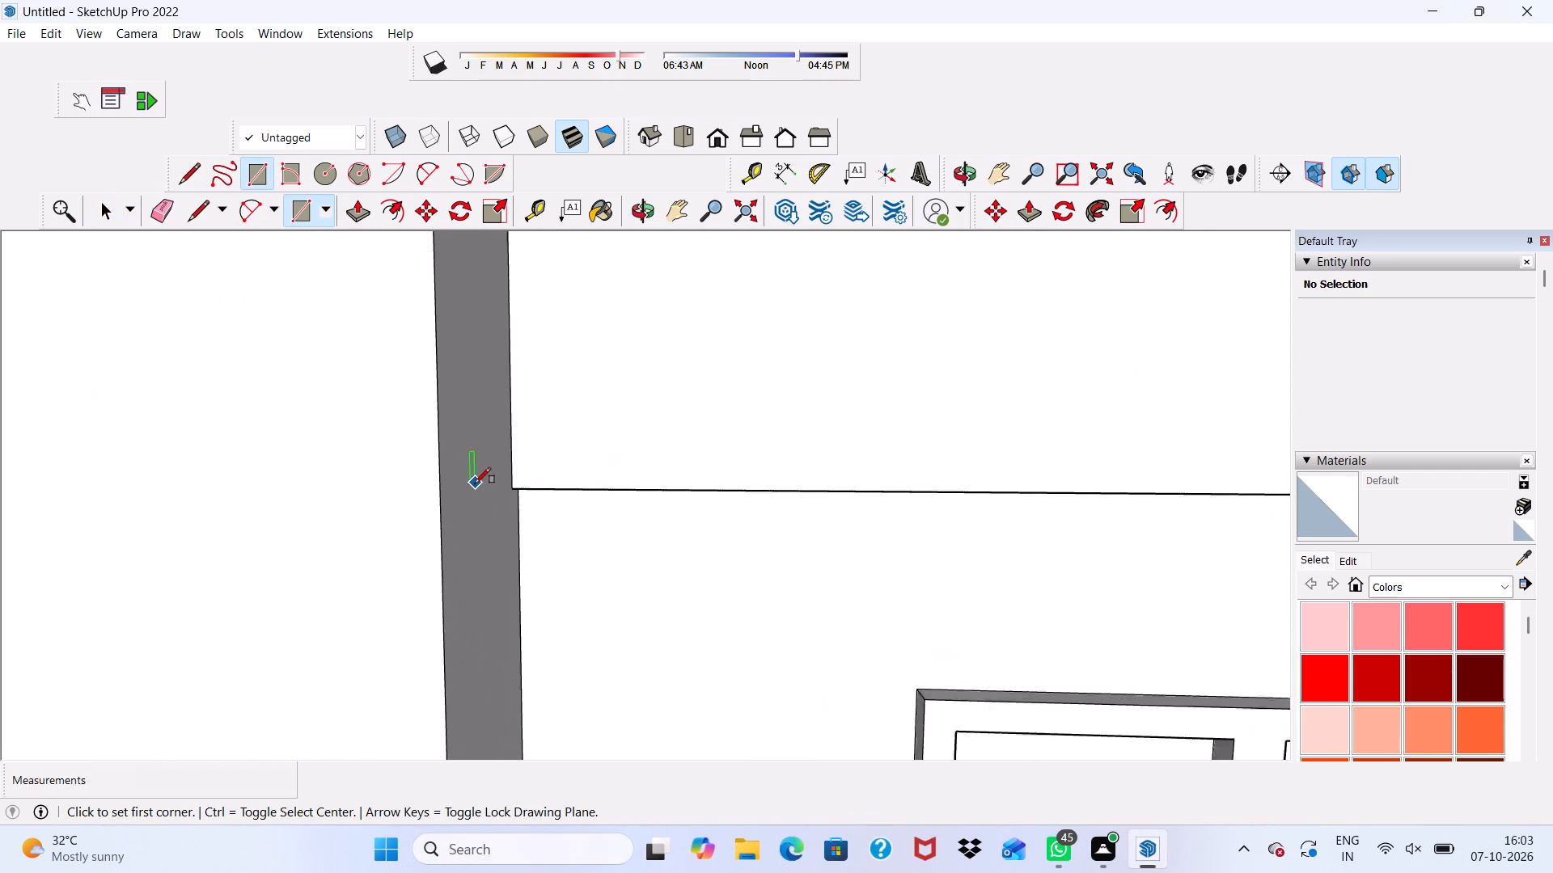
{"action": "left_click", "coordinate": [521, 489]}
{"action": "scroll", "coordinate": [533, 415], "scroll_direction": "down", "scroll_amount": 10}
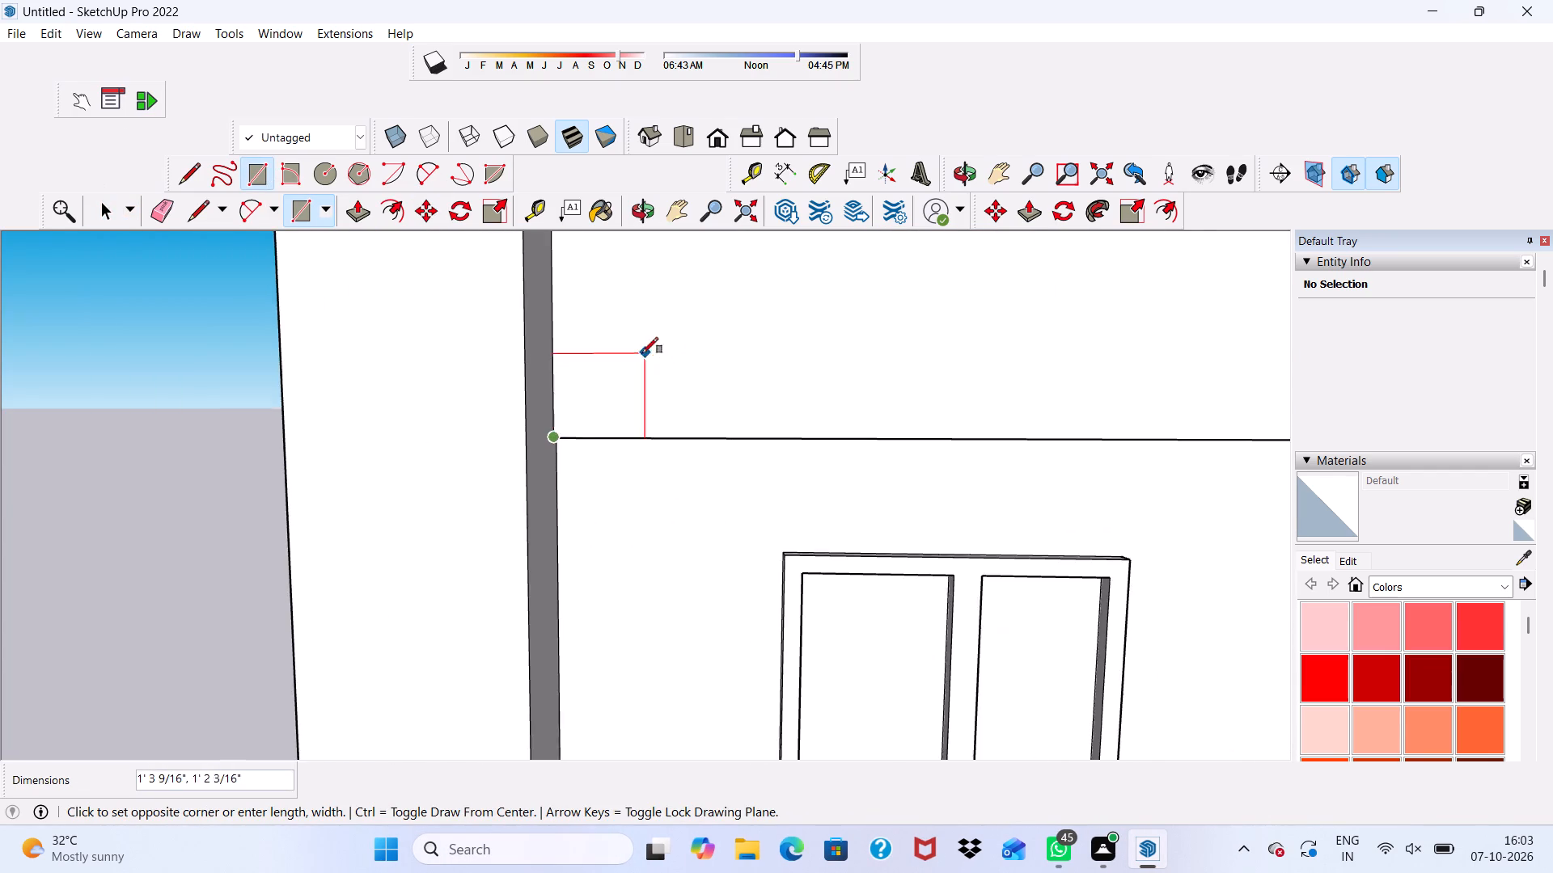
{"action": "scroll", "coordinate": [642, 353], "scroll_direction": "down", "scroll_amount": 13}
{"action": "scroll", "coordinate": [675, 285], "scroll_direction": "up", "scroll_amount": 5}
{"action": "scroll", "coordinate": [676, 285], "scroll_direction": "down", "scroll_amount": 11}
{"action": "scroll", "coordinate": [664, 267], "scroll_direction": "up", "scroll_amount": 13}
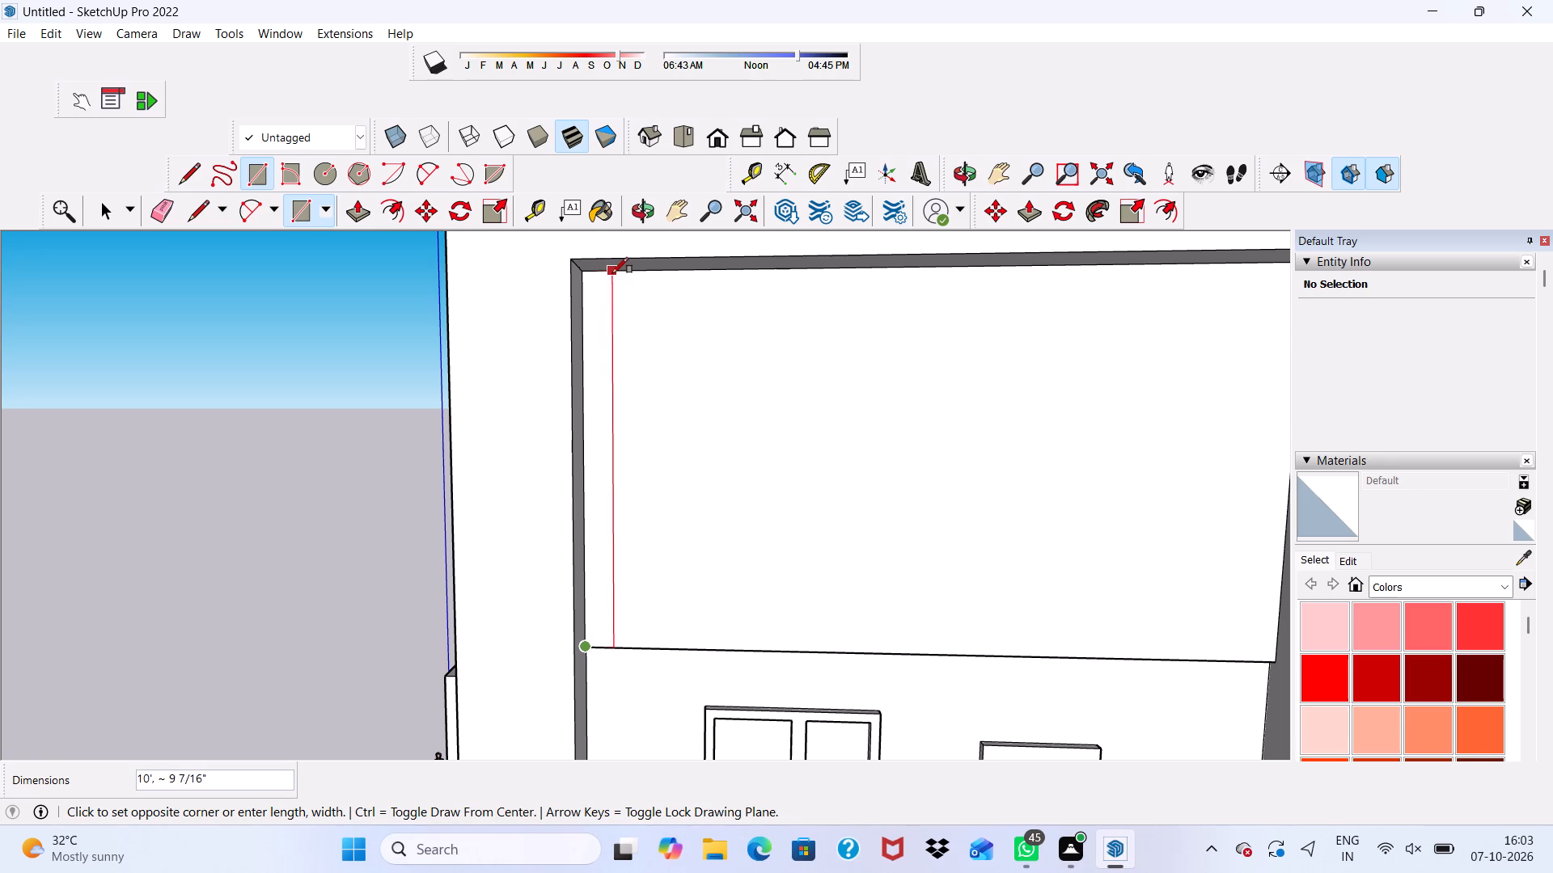
{"action": "left_click", "coordinate": [616, 274]}
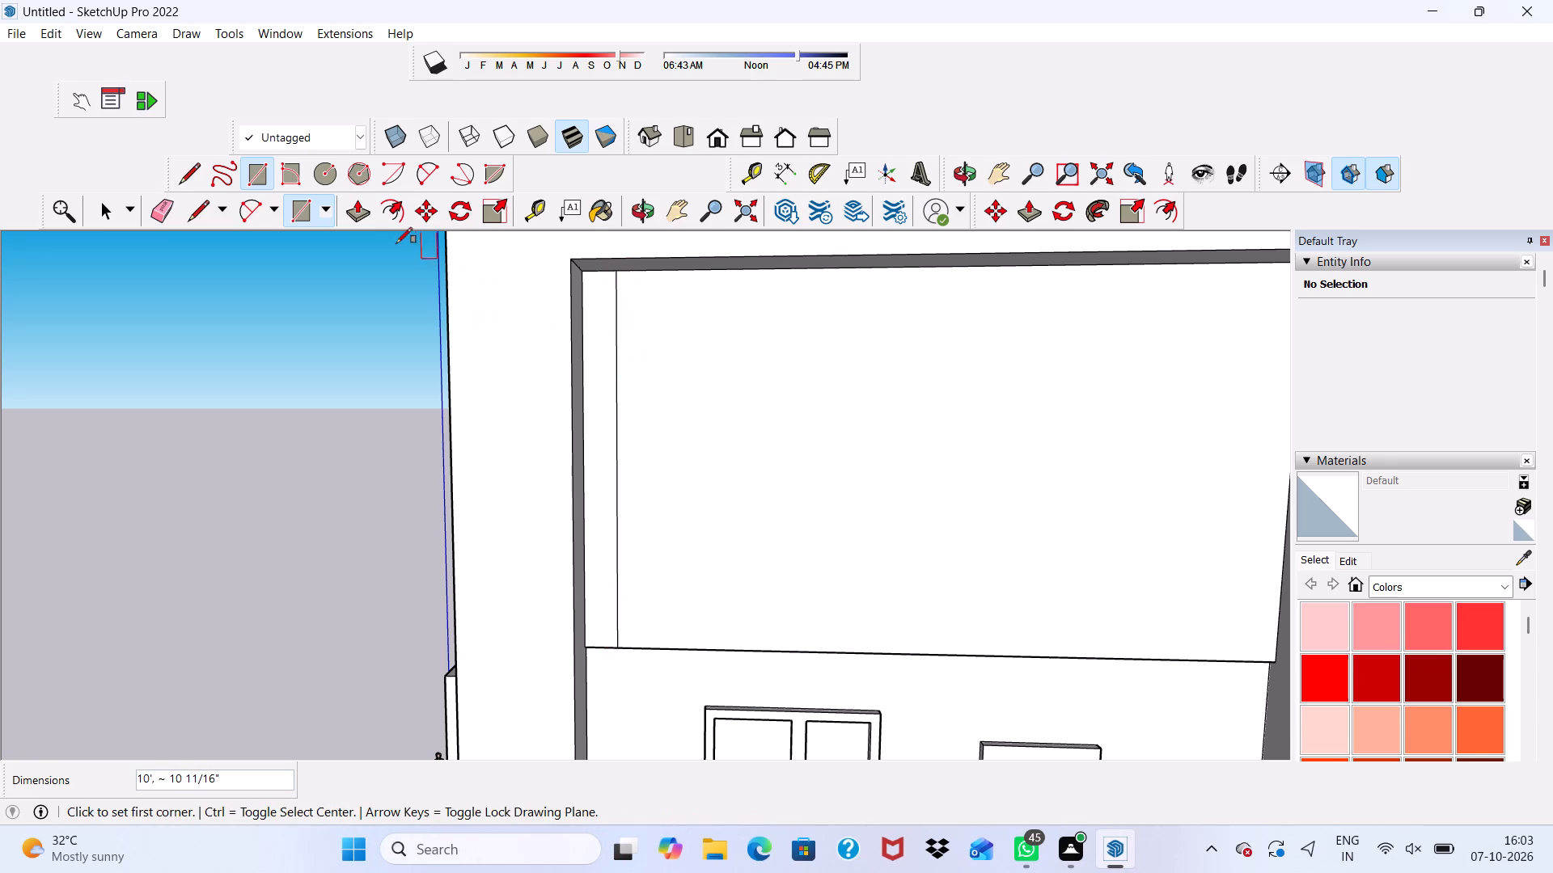
Copy the strip across the recessed panel at a spacing of 1' 3 11/16", with 20 copies.
{"action": "left_click", "coordinate": [422, 215]}
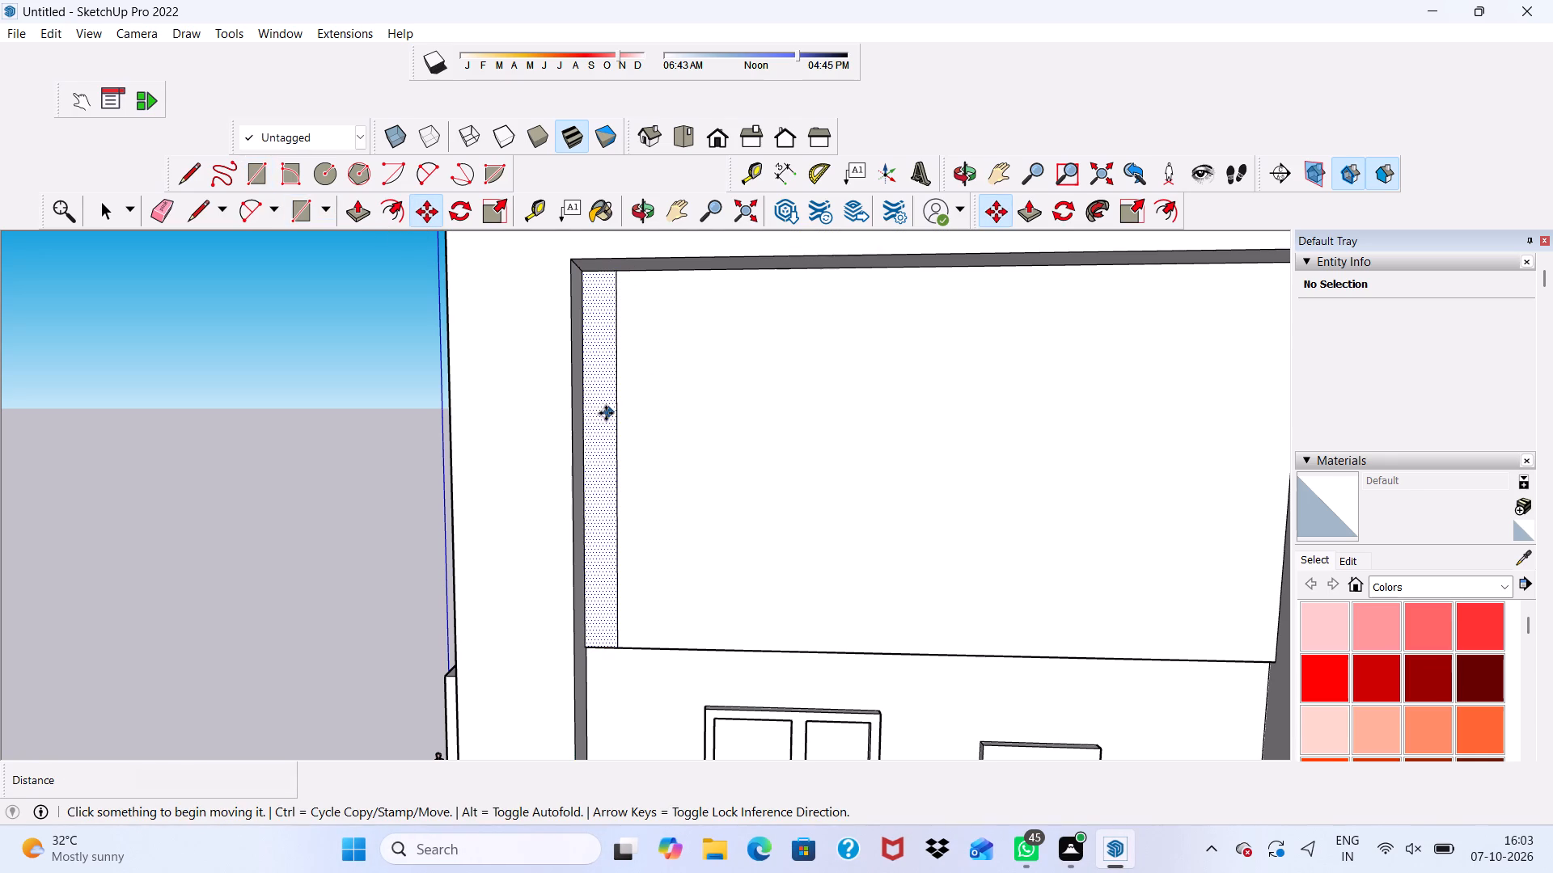
{"action": "left_click", "coordinate": [599, 417]}
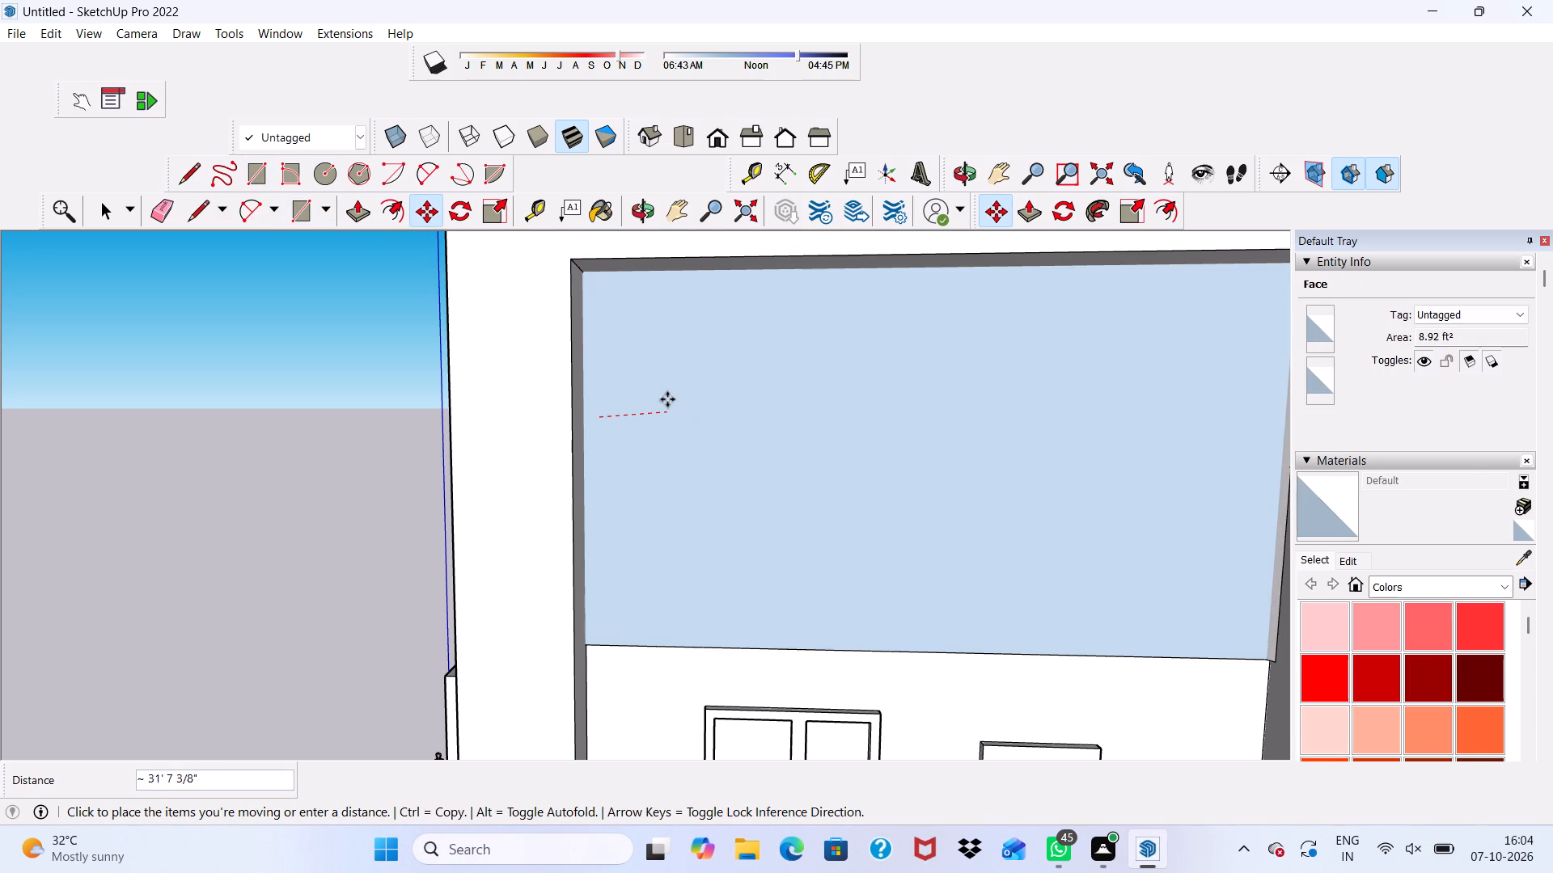
{"action": "scroll", "coordinate": [630, 389], "scroll_direction": "down", "scroll_amount": 2}
{"action": "scroll", "coordinate": [657, 423], "scroll_direction": "up", "scroll_amount": 3}
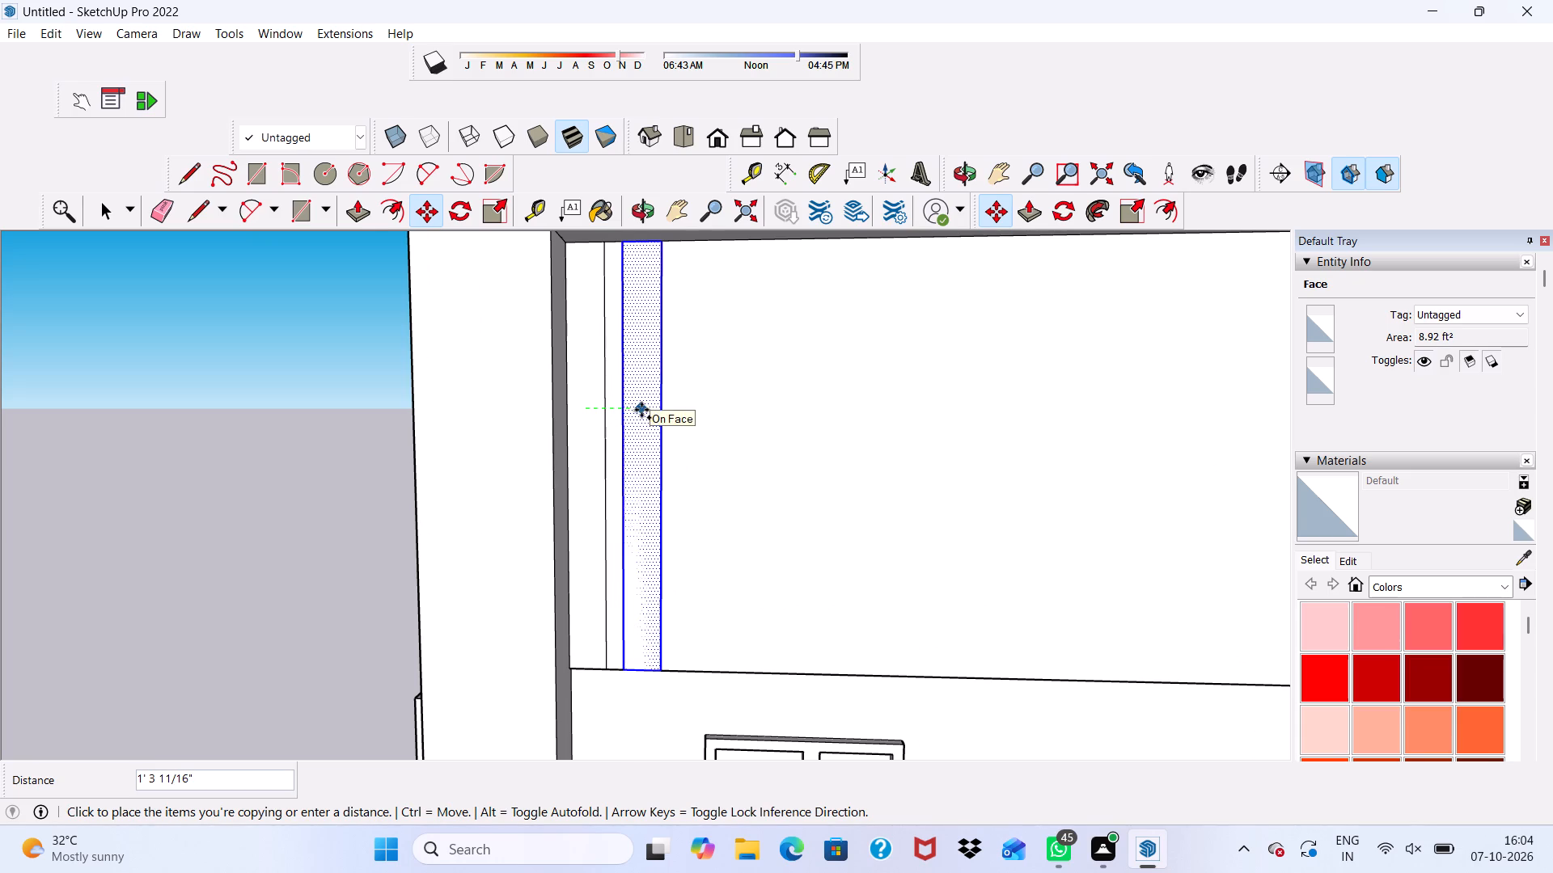
{"action": "left_click", "coordinate": [641, 410]}
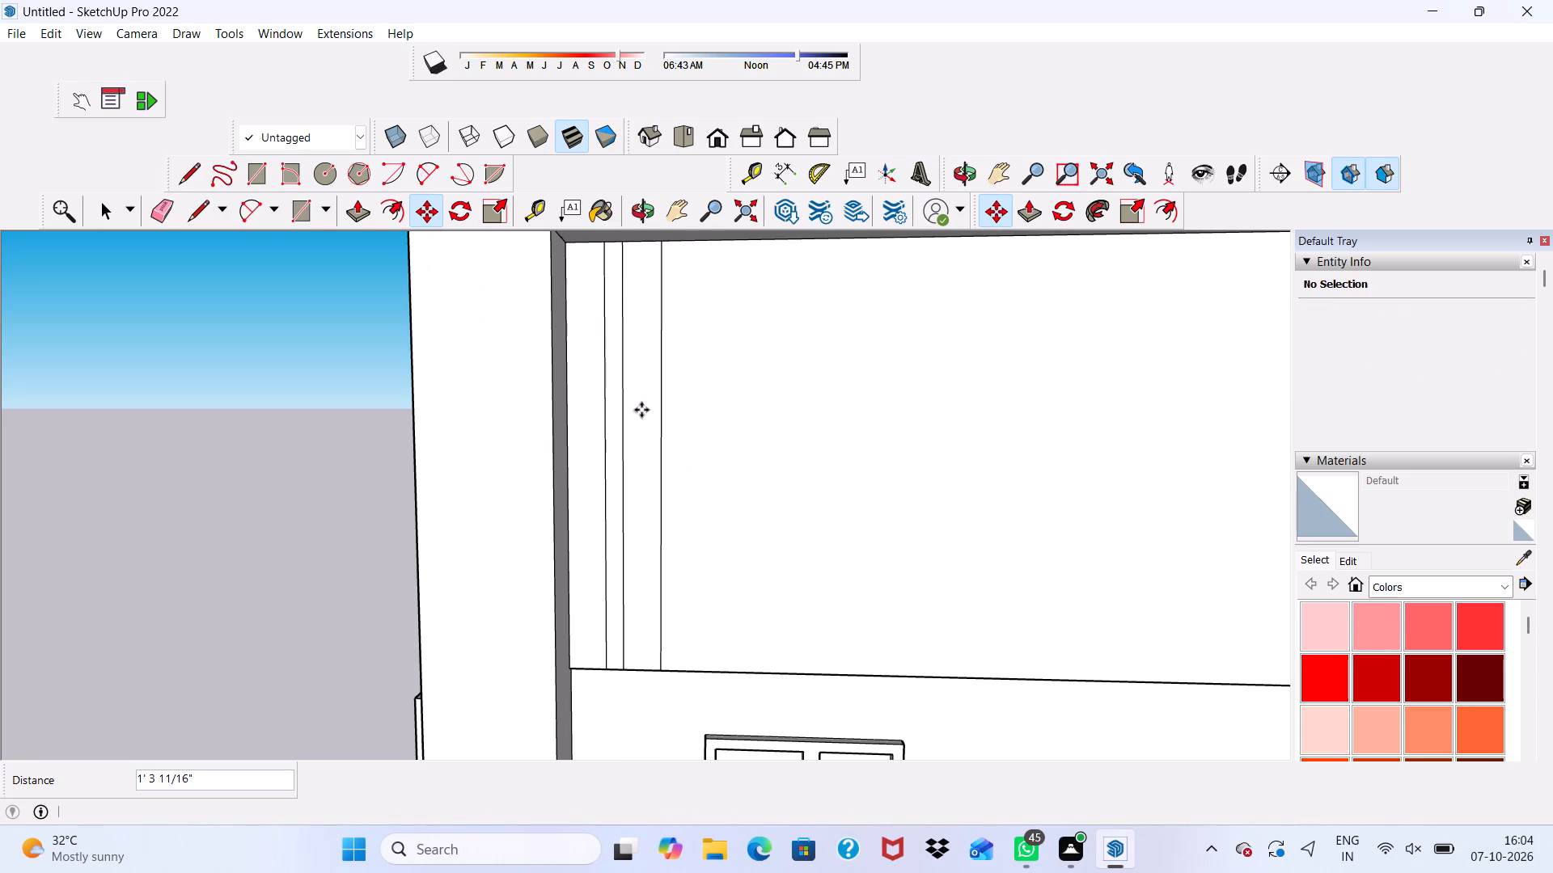
{"action": "key", "text": "shift+asterisk"}
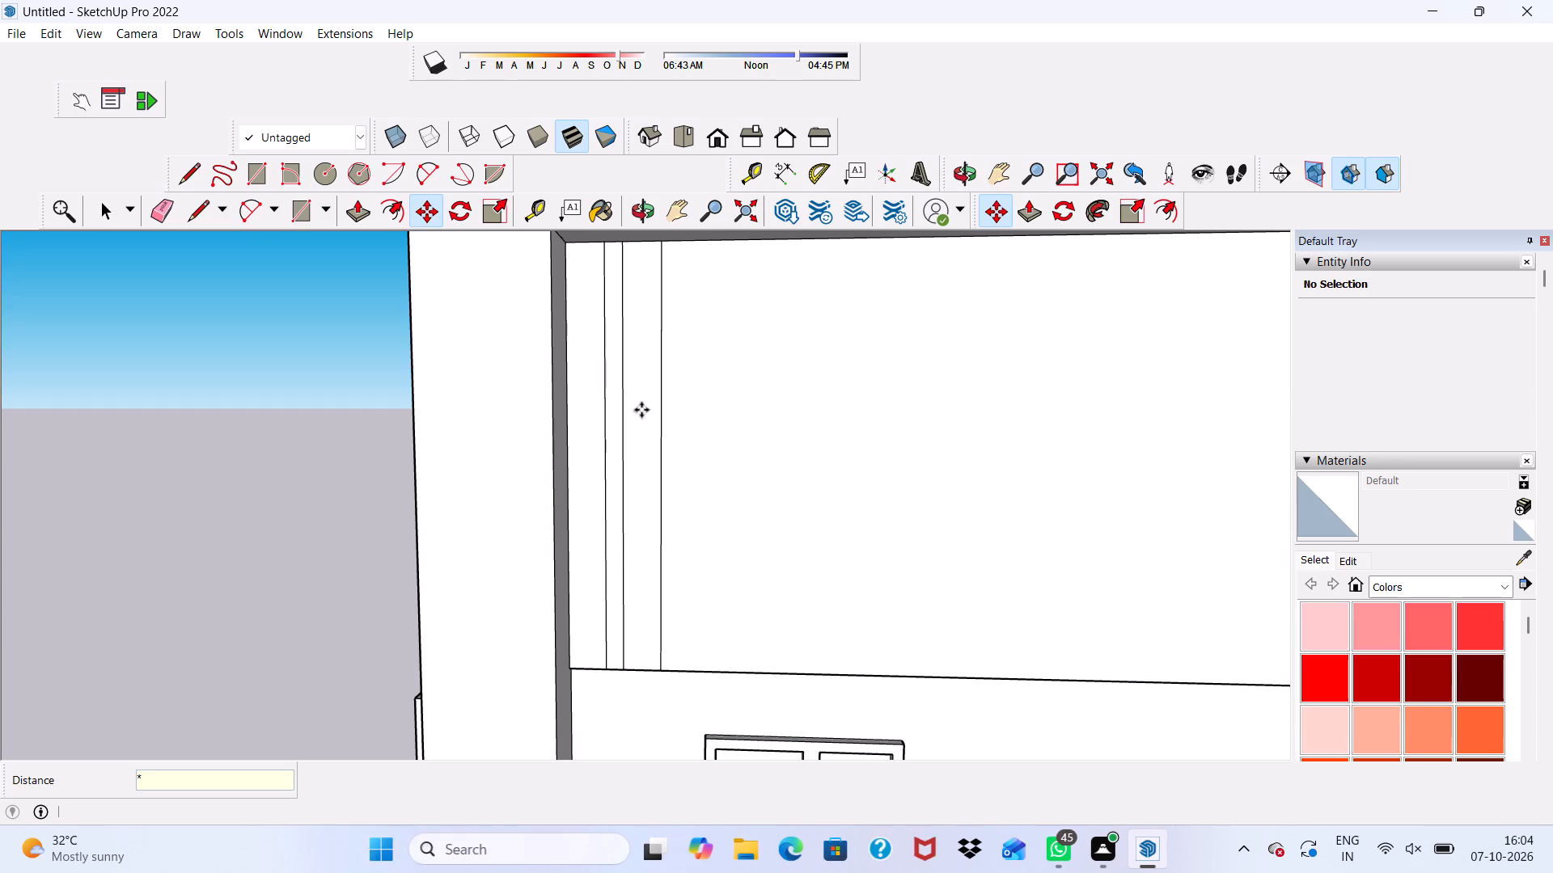
{"action": "type", "text": "20"}
{"action": "key", "text": "Return"}
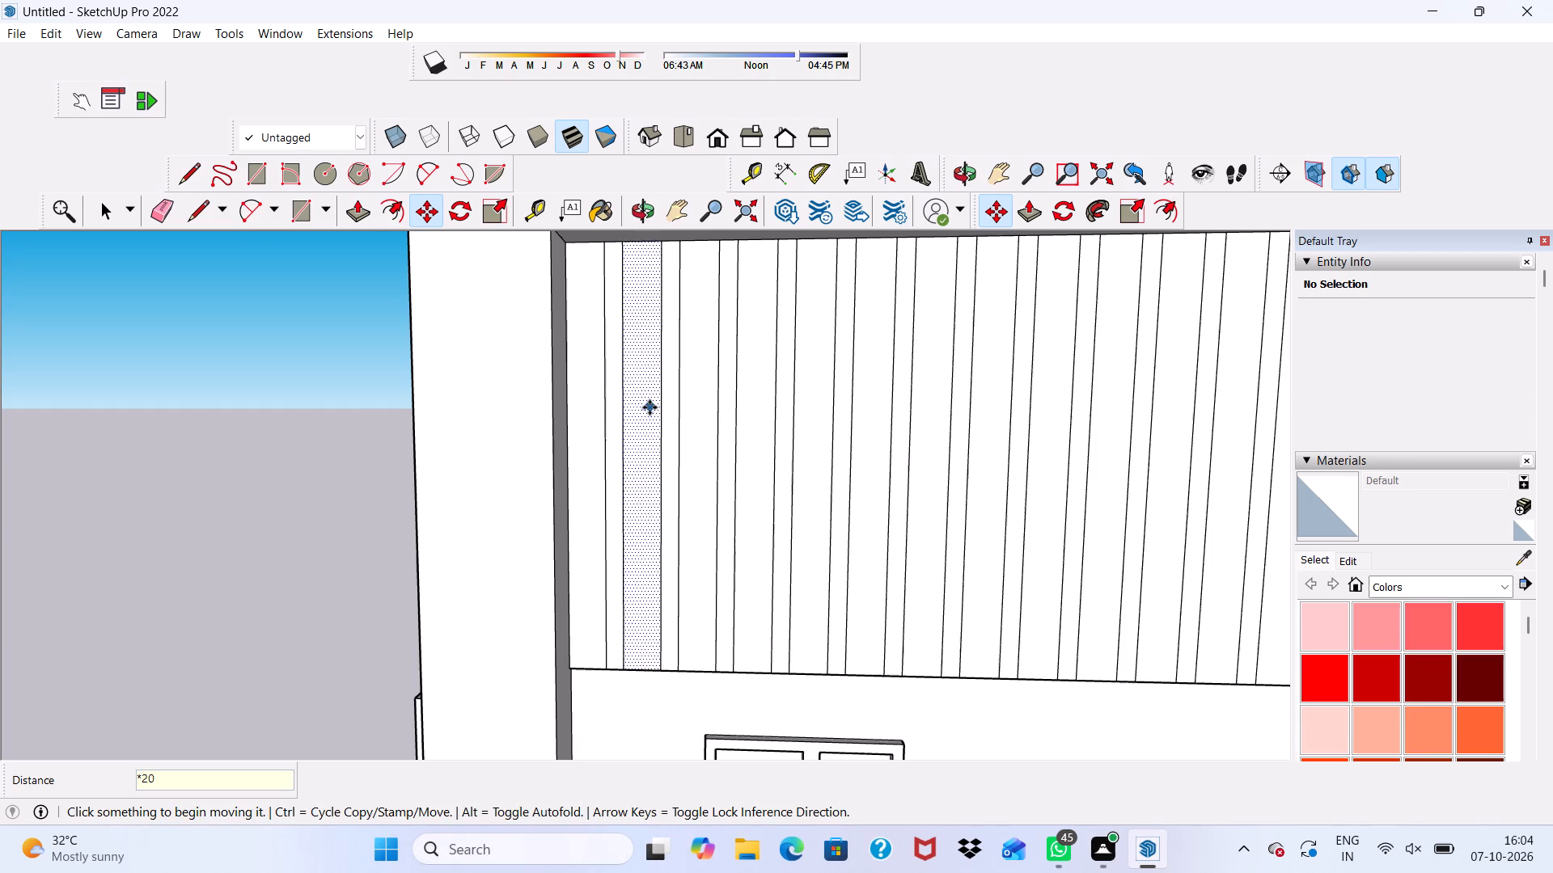
Erase the side and top edges of the first strip copy overflowing past the frame's inner column above the roof.
{"action": "scroll", "coordinate": [650, 407], "scroll_direction": "down", "scroll_amount": 11}
{"action": "scroll", "coordinate": [1077, 401], "scroll_direction": "up", "scroll_amount": 4}
{"action": "scroll", "coordinate": [1045, 405], "scroll_direction": "down", "scroll_amount": 1}
{"action": "middle_click_drag", "start_coordinate": [1045, 405], "coordinate": [969, 379]}
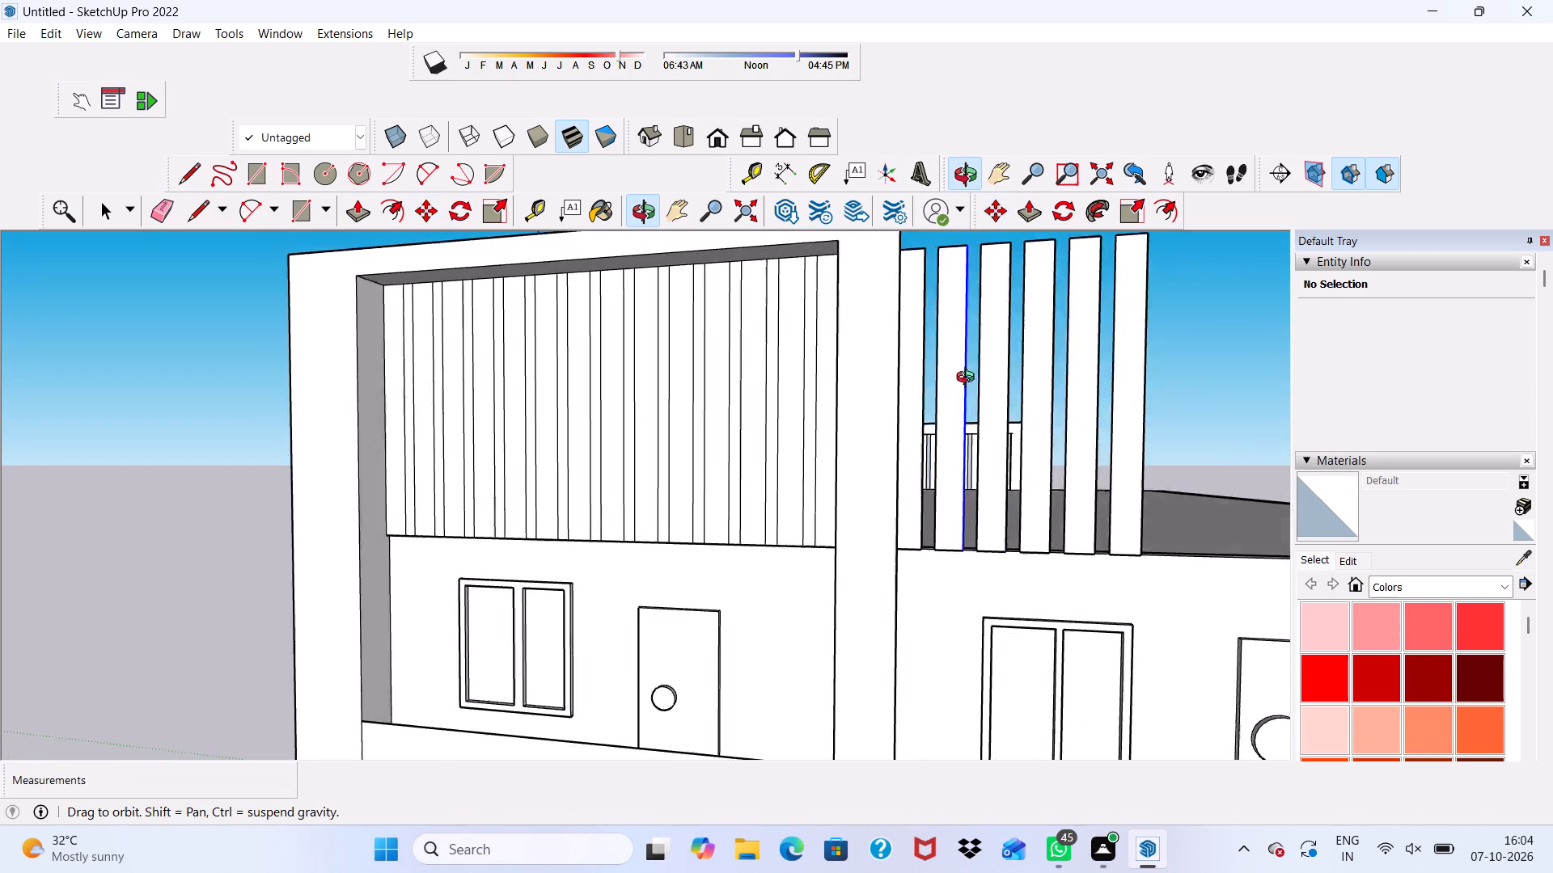
{"action": "middle_click_drag", "start_coordinate": [969, 379], "coordinate": [957, 377]}
{"action": "scroll", "coordinate": [957, 377], "scroll_direction": "down", "scroll_amount": 1}
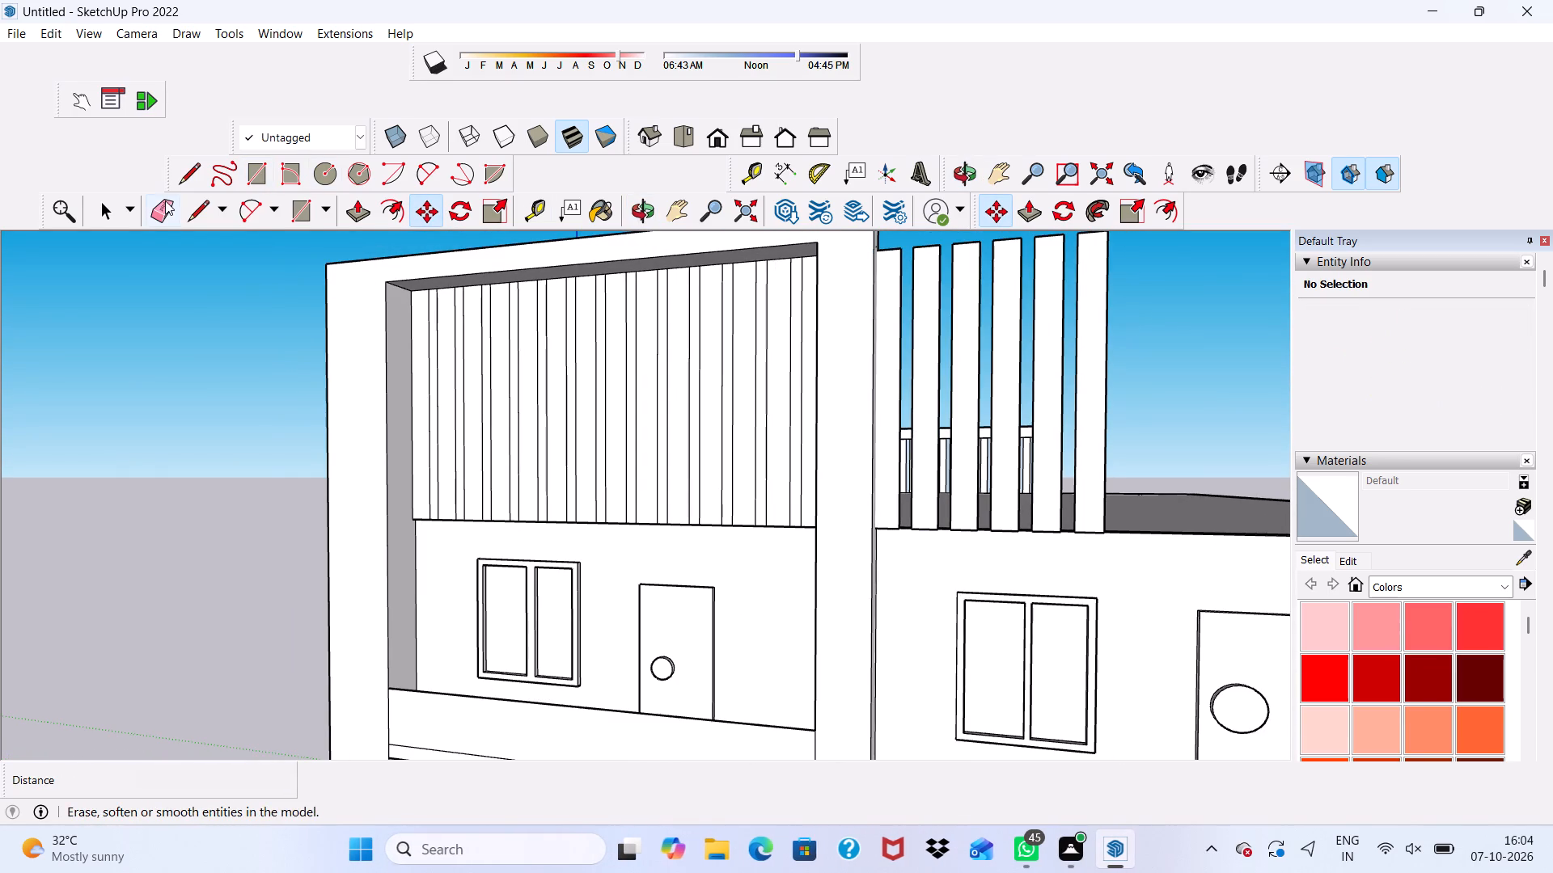
{"action": "left_click", "coordinate": [163, 203]}
{"action": "scroll", "coordinate": [910, 316], "scroll_direction": "up", "scroll_amount": 2}
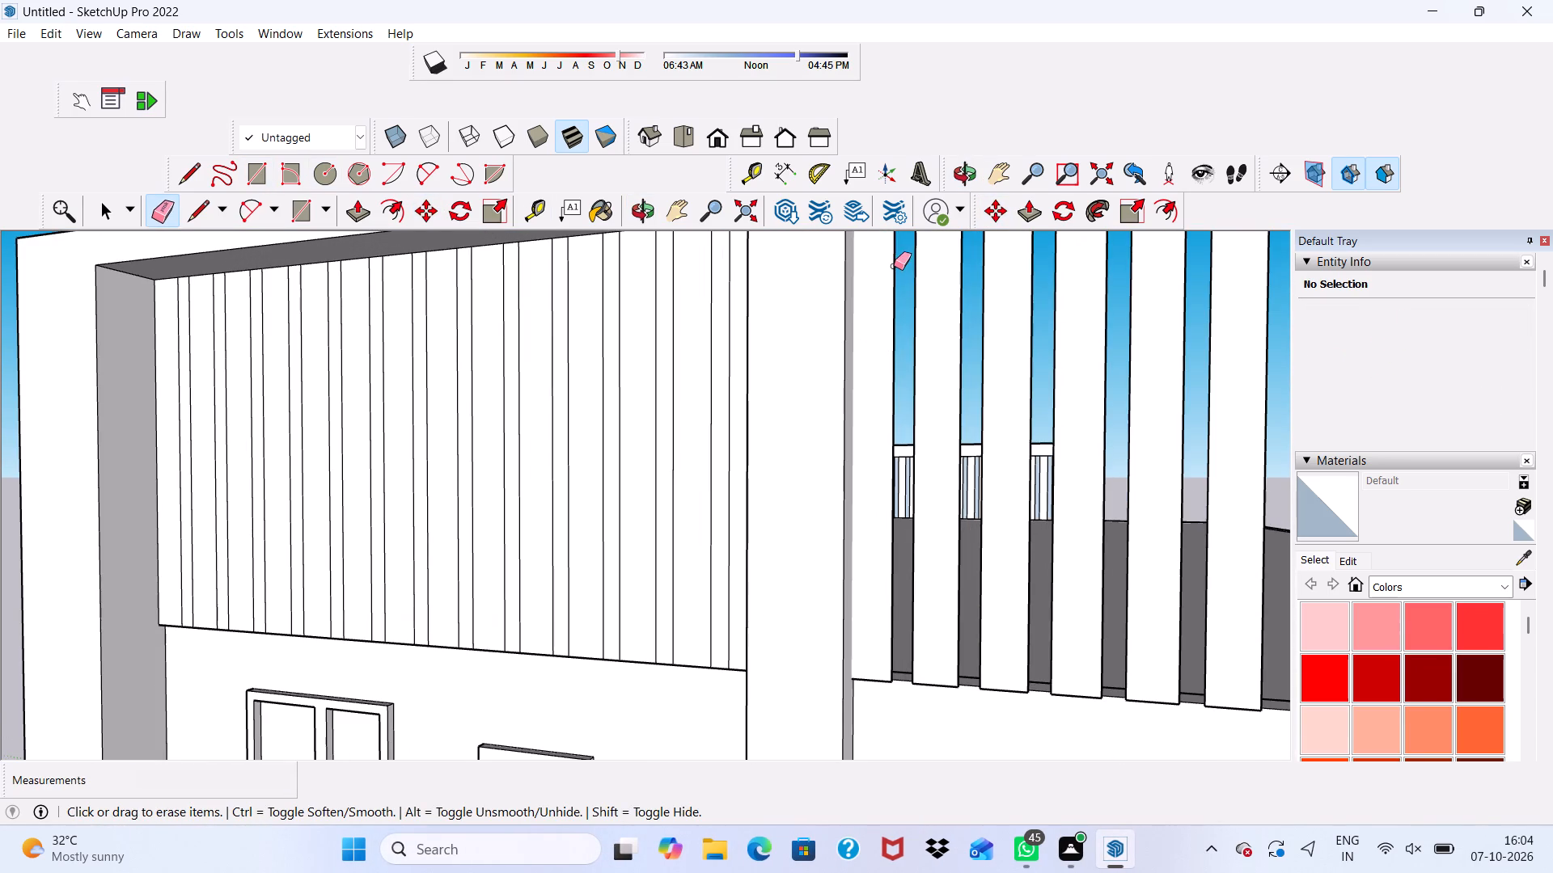
{"action": "left_click_drag", "start_coordinate": [894, 266], "coordinate": [896, 293]}
{"action": "scroll", "coordinate": [895, 318], "scroll_direction": "up", "scroll_amount": 3}
{"action": "scroll", "coordinate": [893, 343], "scroll_direction": "down", "scroll_amount": 9}
{"action": "scroll", "coordinate": [849, 172], "scroll_direction": "up", "scroll_amount": 5}
{"action": "scroll", "coordinate": [896, 109], "scroll_direction": "down", "scroll_amount": 1}
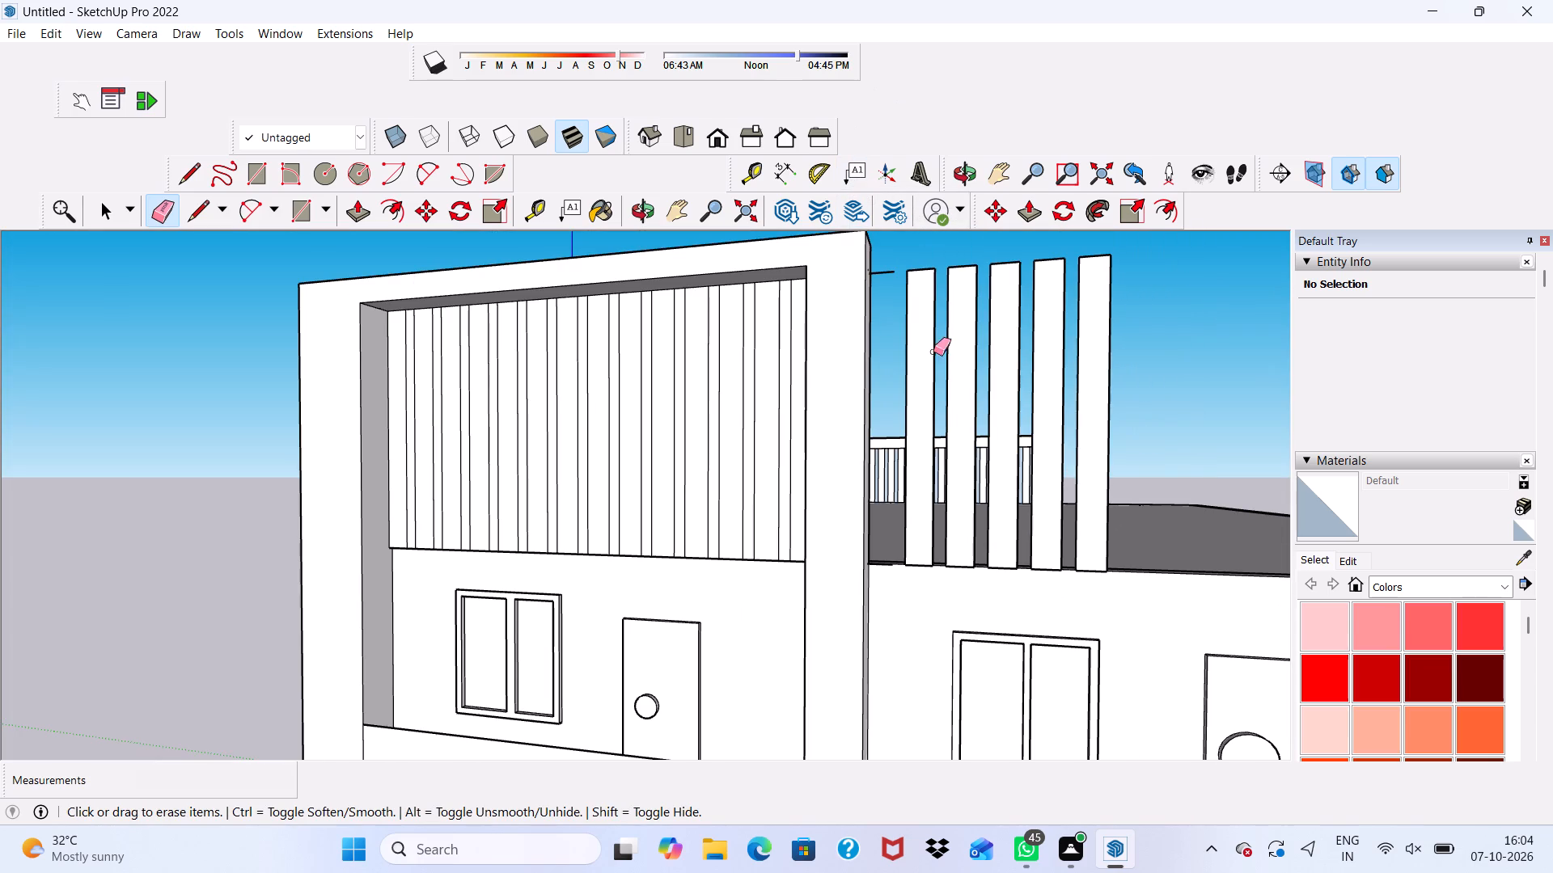
{"action": "double_click", "coordinate": [887, 276]}
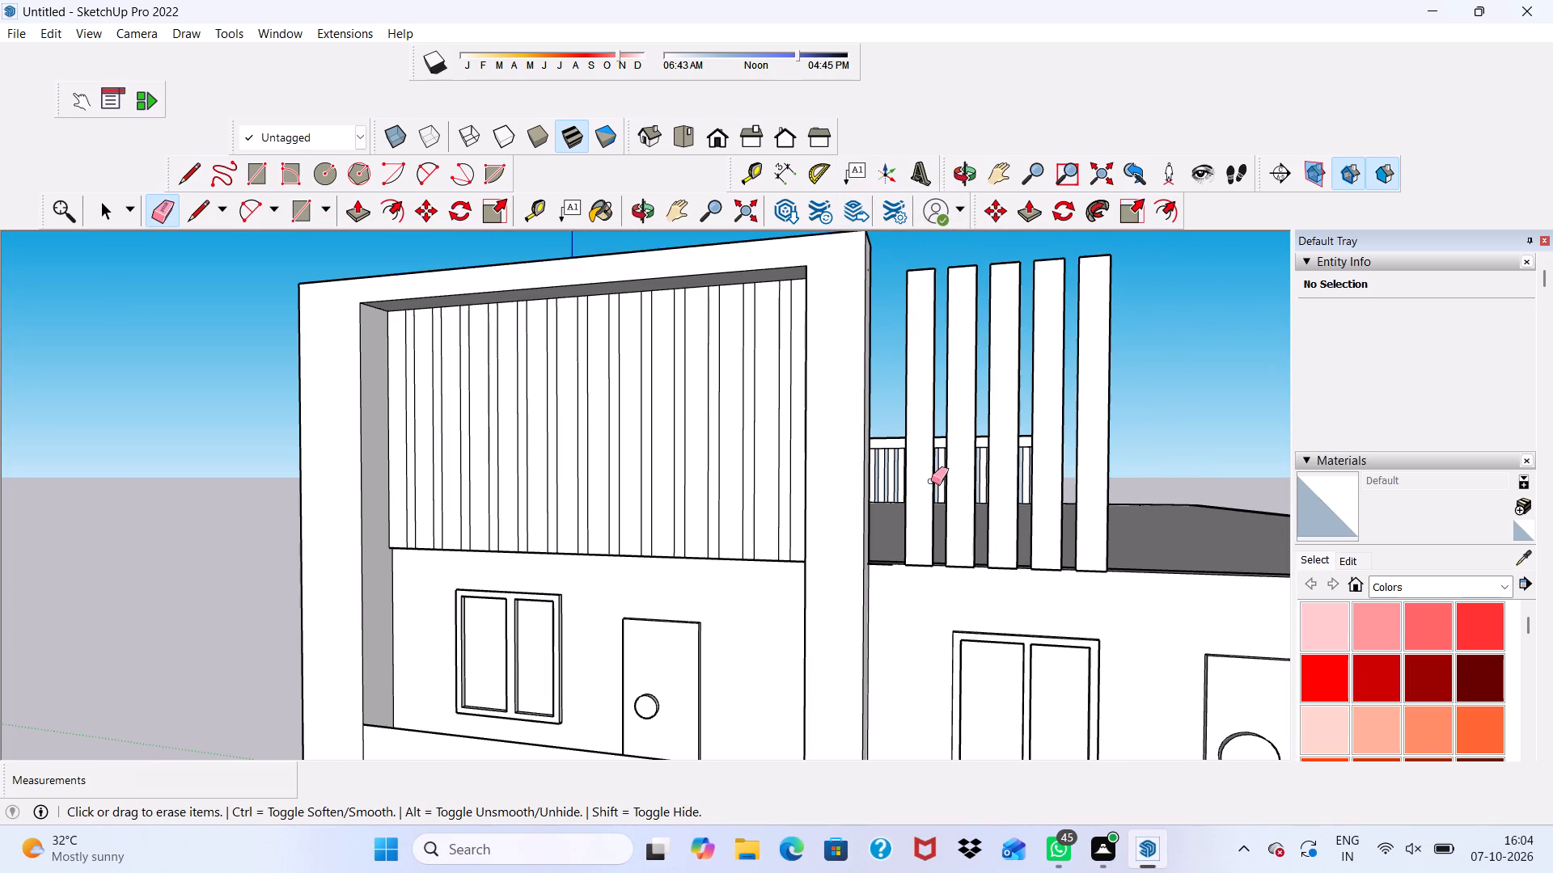
Erase that overflowing strip's leftover bottom edge just below the roof edge, keeping the roof's own edge.
{"action": "scroll", "coordinate": [931, 496], "scroll_direction": "up", "scroll_amount": 4}
{"action": "scroll", "coordinate": [879, 642], "scroll_direction": "down", "scroll_amount": 1}
{"action": "scroll", "coordinate": [872, 618], "scroll_direction": "up", "scroll_amount": 4}
{"action": "left_click", "coordinate": [862, 590]}
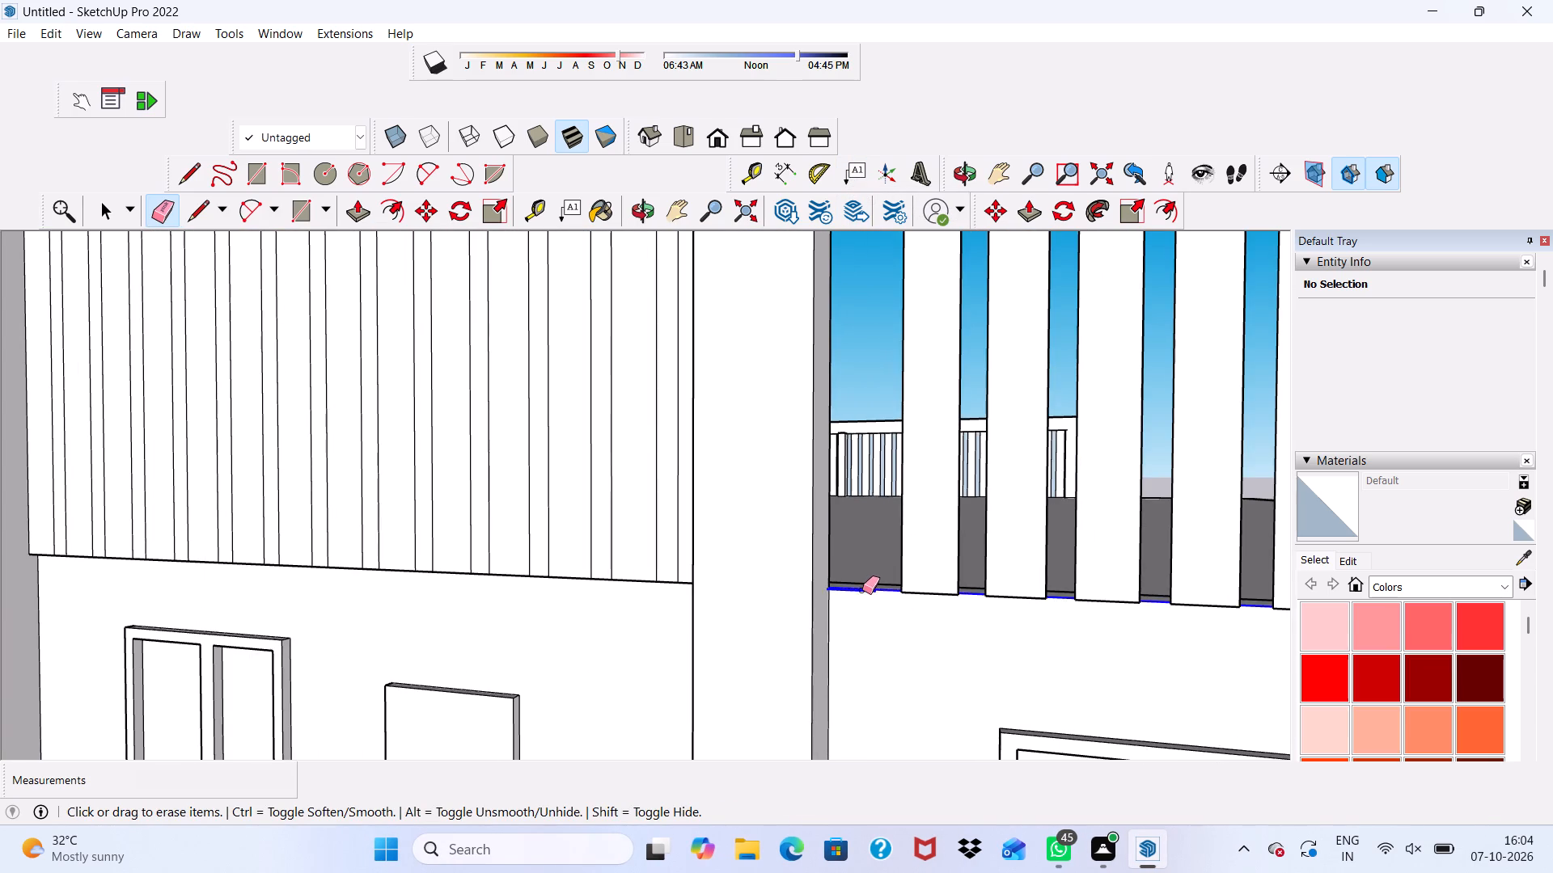
{"action": "key", "text": "ctrl+z"}
{"action": "scroll", "coordinate": [877, 564], "scroll_direction": "up", "scroll_amount": 10, "text": "ctrl"}
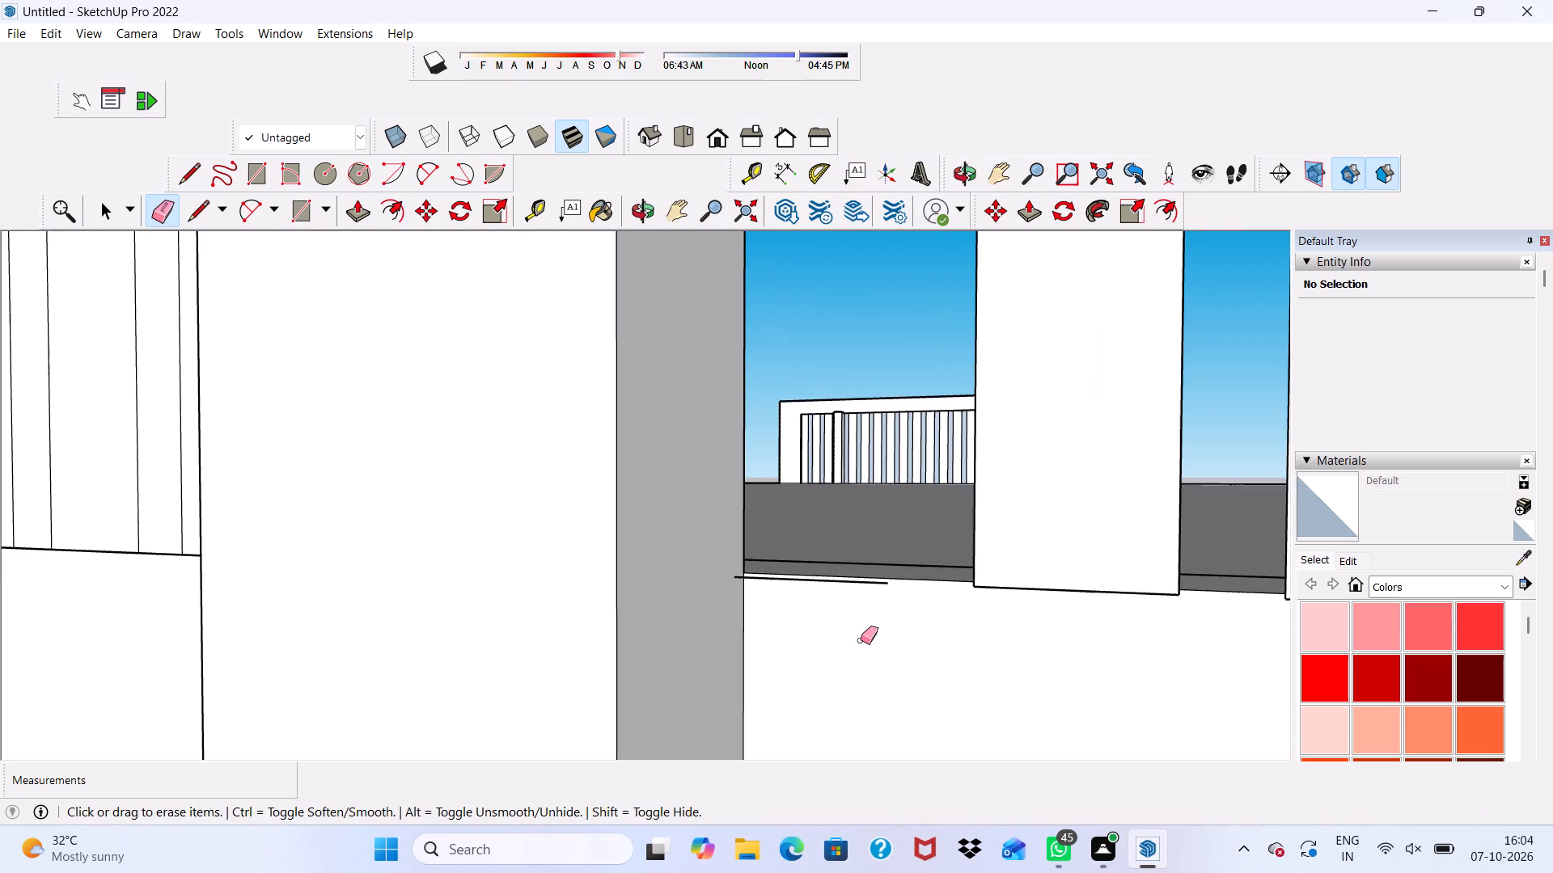
{"action": "left_click", "coordinate": [854, 582]}
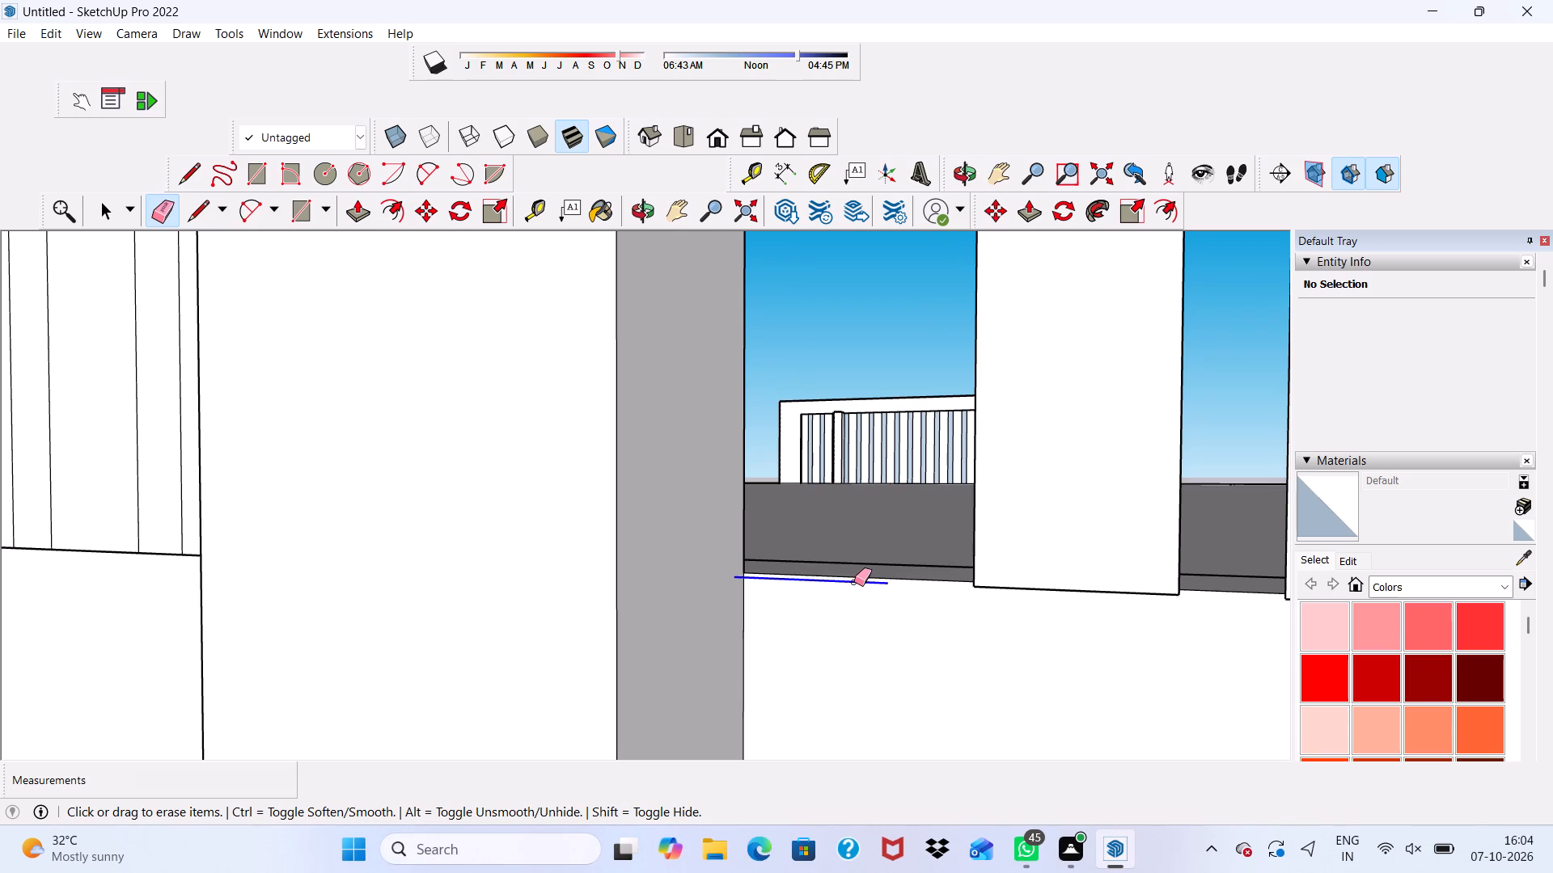
Erase the vertical edges of the remaining five strip copies standing above the roof beyond the frame.
{"action": "left_click_drag", "start_coordinate": [971, 486], "coordinate": [1159, 438]}
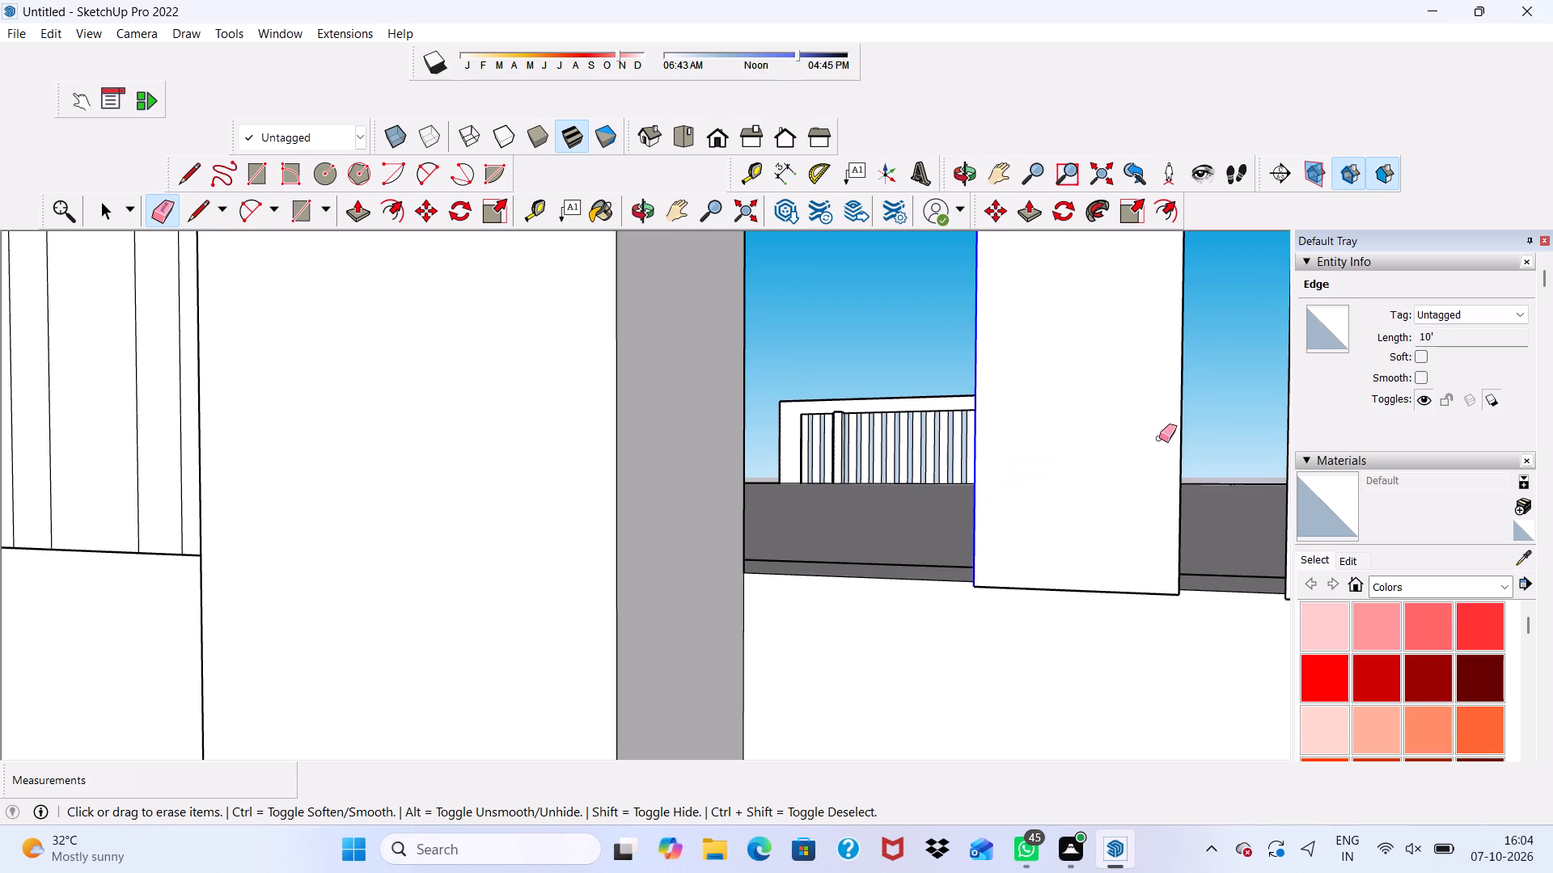
{"action": "left_click_drag", "start_coordinate": [1159, 438], "coordinate": [1186, 432]}
{"action": "scroll", "coordinate": [1143, 442], "scroll_direction": "down", "scroll_amount": 9}
{"action": "scroll", "coordinate": [767, 445], "scroll_direction": "up", "scroll_amount": 1}
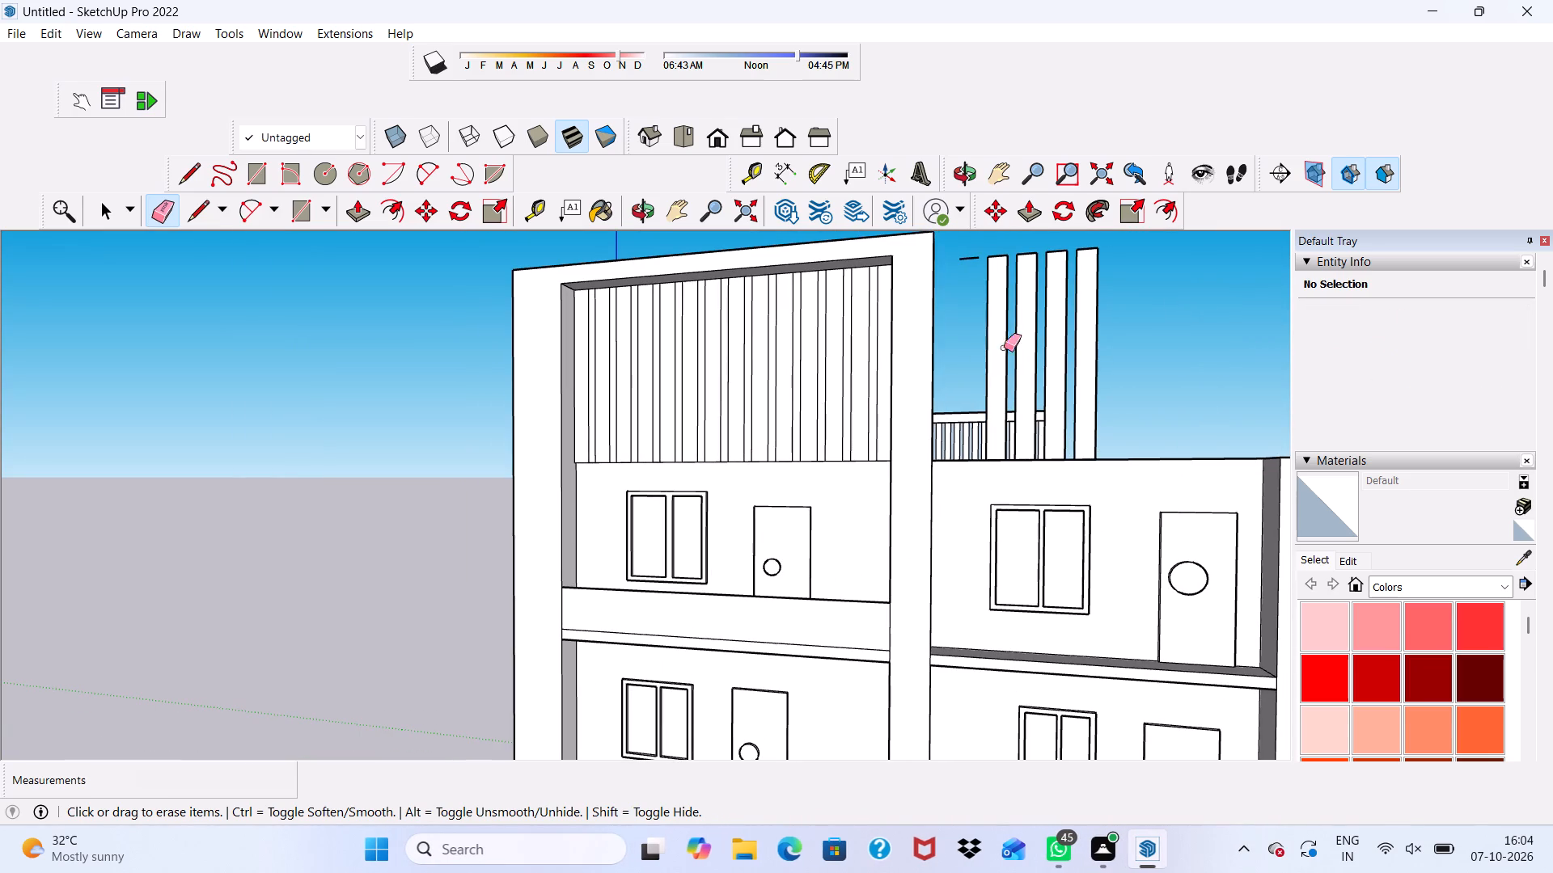
{"action": "left_click_drag", "start_coordinate": [984, 343], "coordinate": [1094, 342]}
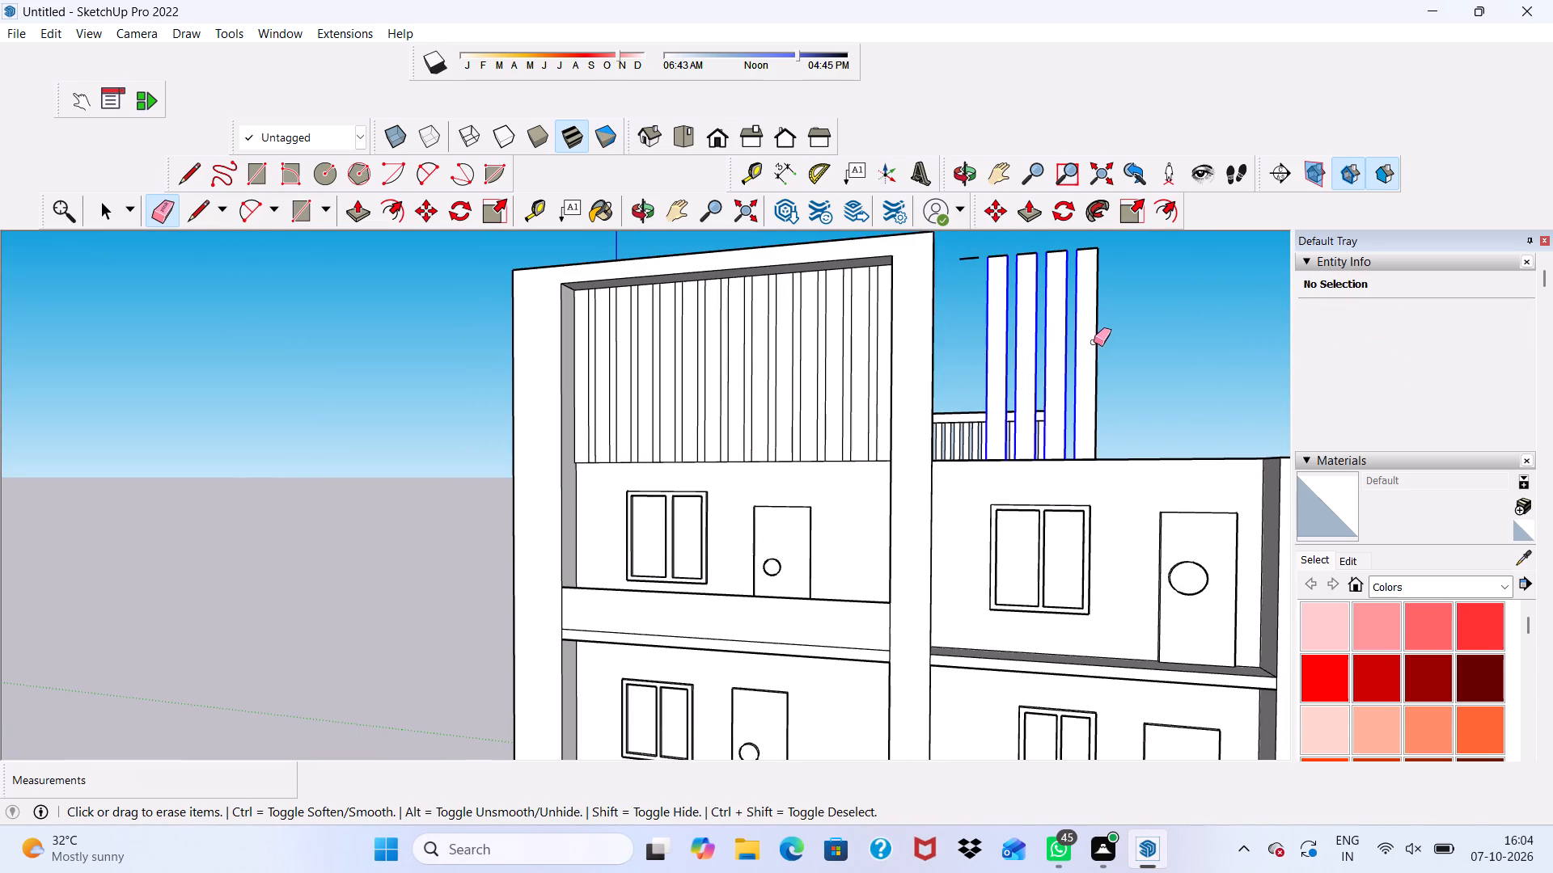
{"action": "left_click_drag", "start_coordinate": [1094, 342], "coordinate": [1097, 343]}
Erase the floating top edge segments of the removed strips above the roof.
{"action": "left_click_drag", "start_coordinate": [1079, 251], "coordinate": [1078, 251]}
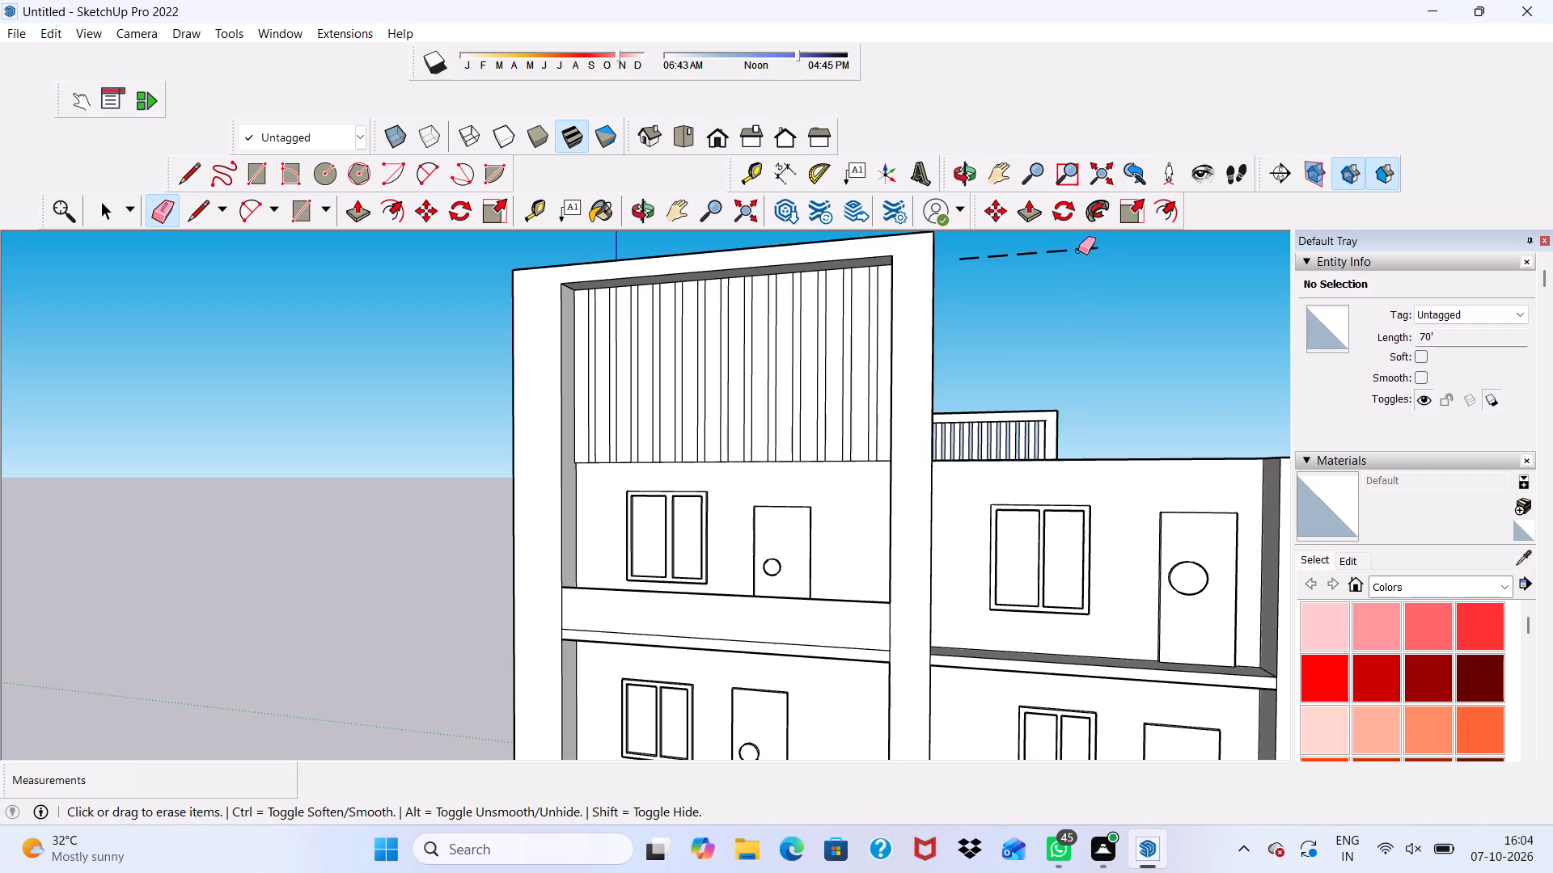
{"action": "left_click_drag", "start_coordinate": [1078, 251], "coordinate": [958, 253]}
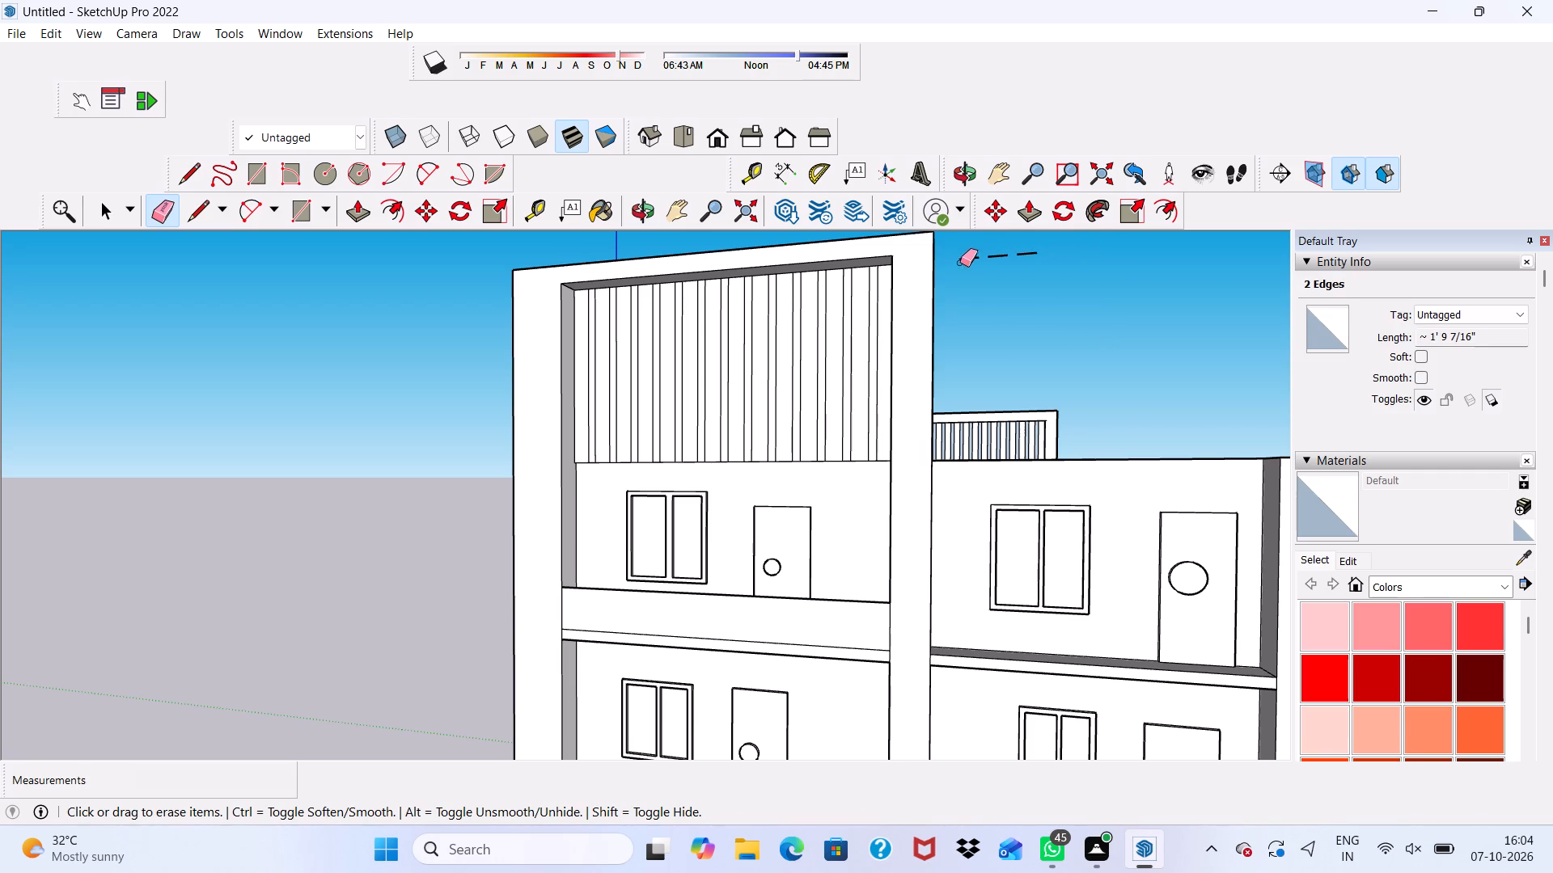
{"action": "left_click_drag", "start_coordinate": [967, 262], "coordinate": [1030, 250]}
{"action": "left_click", "coordinate": [1030, 250]}
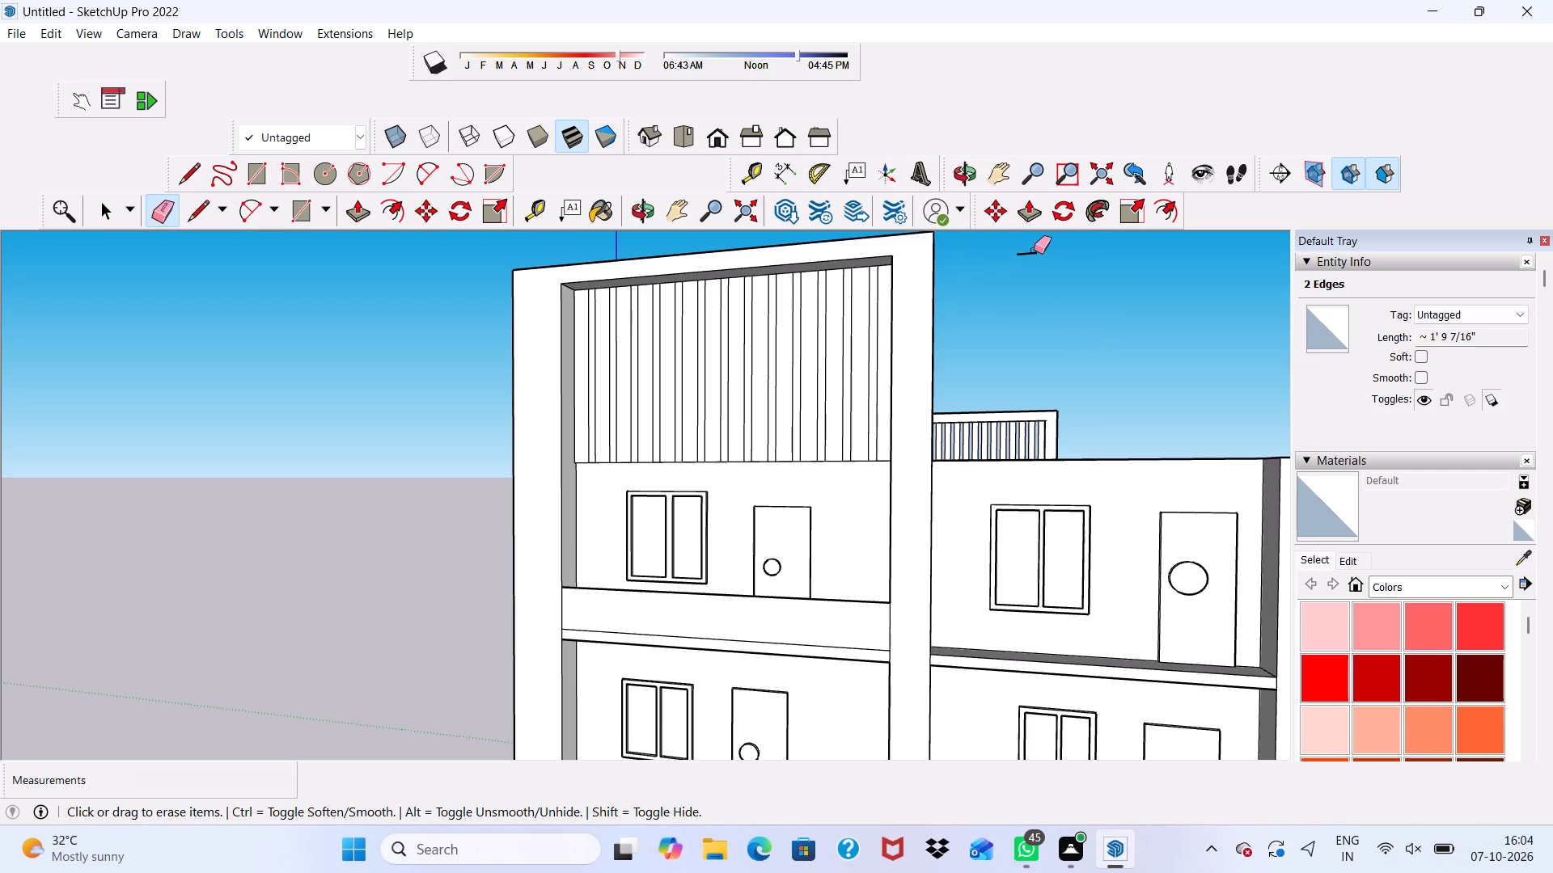
{"action": "left_click", "coordinate": [1034, 250]}
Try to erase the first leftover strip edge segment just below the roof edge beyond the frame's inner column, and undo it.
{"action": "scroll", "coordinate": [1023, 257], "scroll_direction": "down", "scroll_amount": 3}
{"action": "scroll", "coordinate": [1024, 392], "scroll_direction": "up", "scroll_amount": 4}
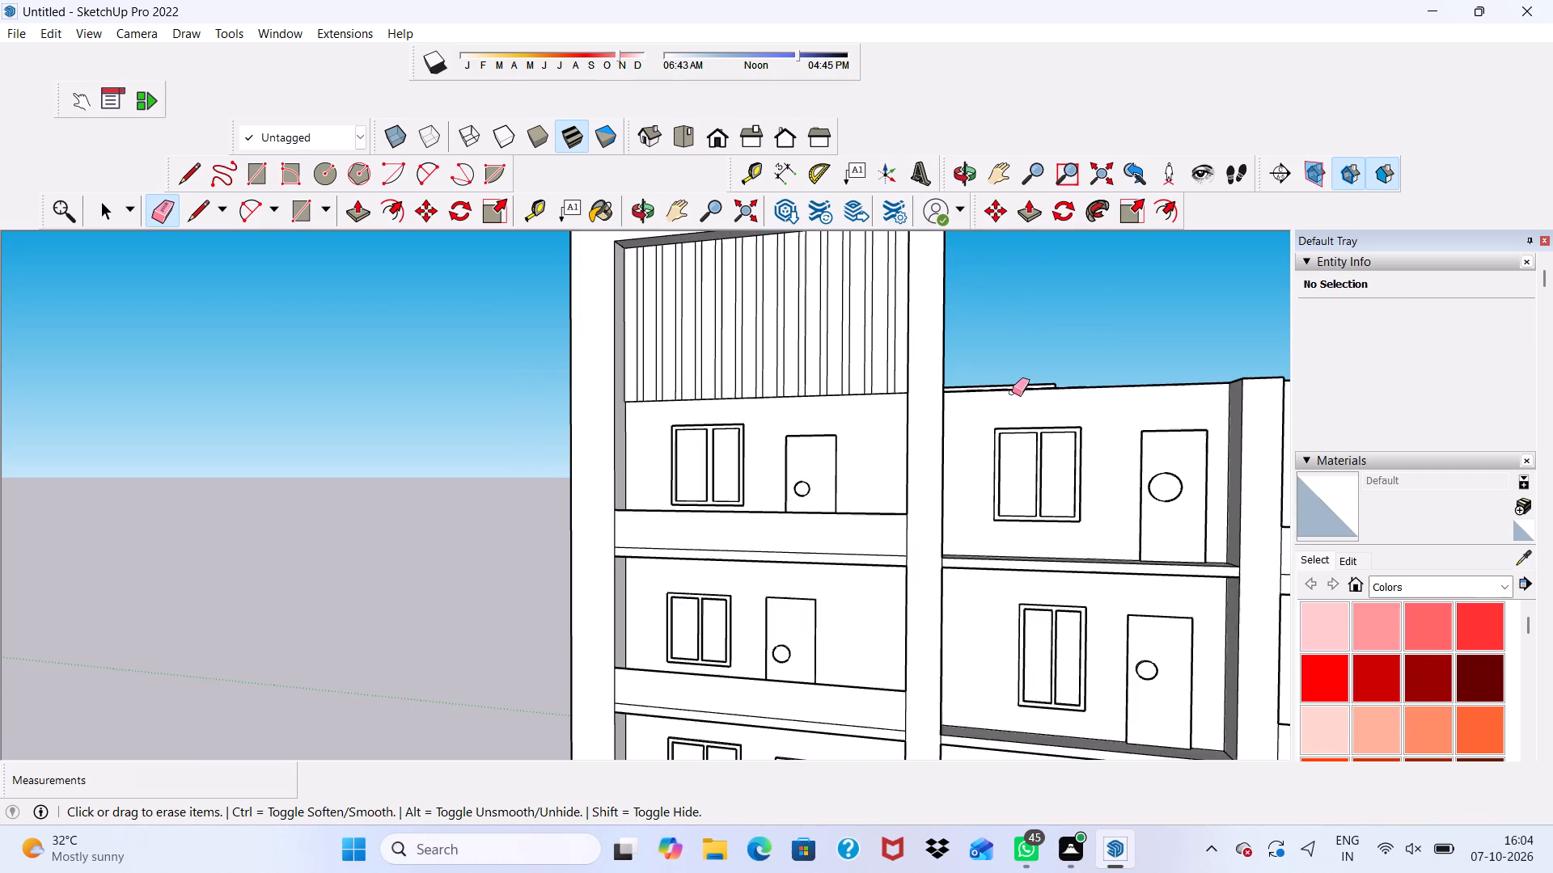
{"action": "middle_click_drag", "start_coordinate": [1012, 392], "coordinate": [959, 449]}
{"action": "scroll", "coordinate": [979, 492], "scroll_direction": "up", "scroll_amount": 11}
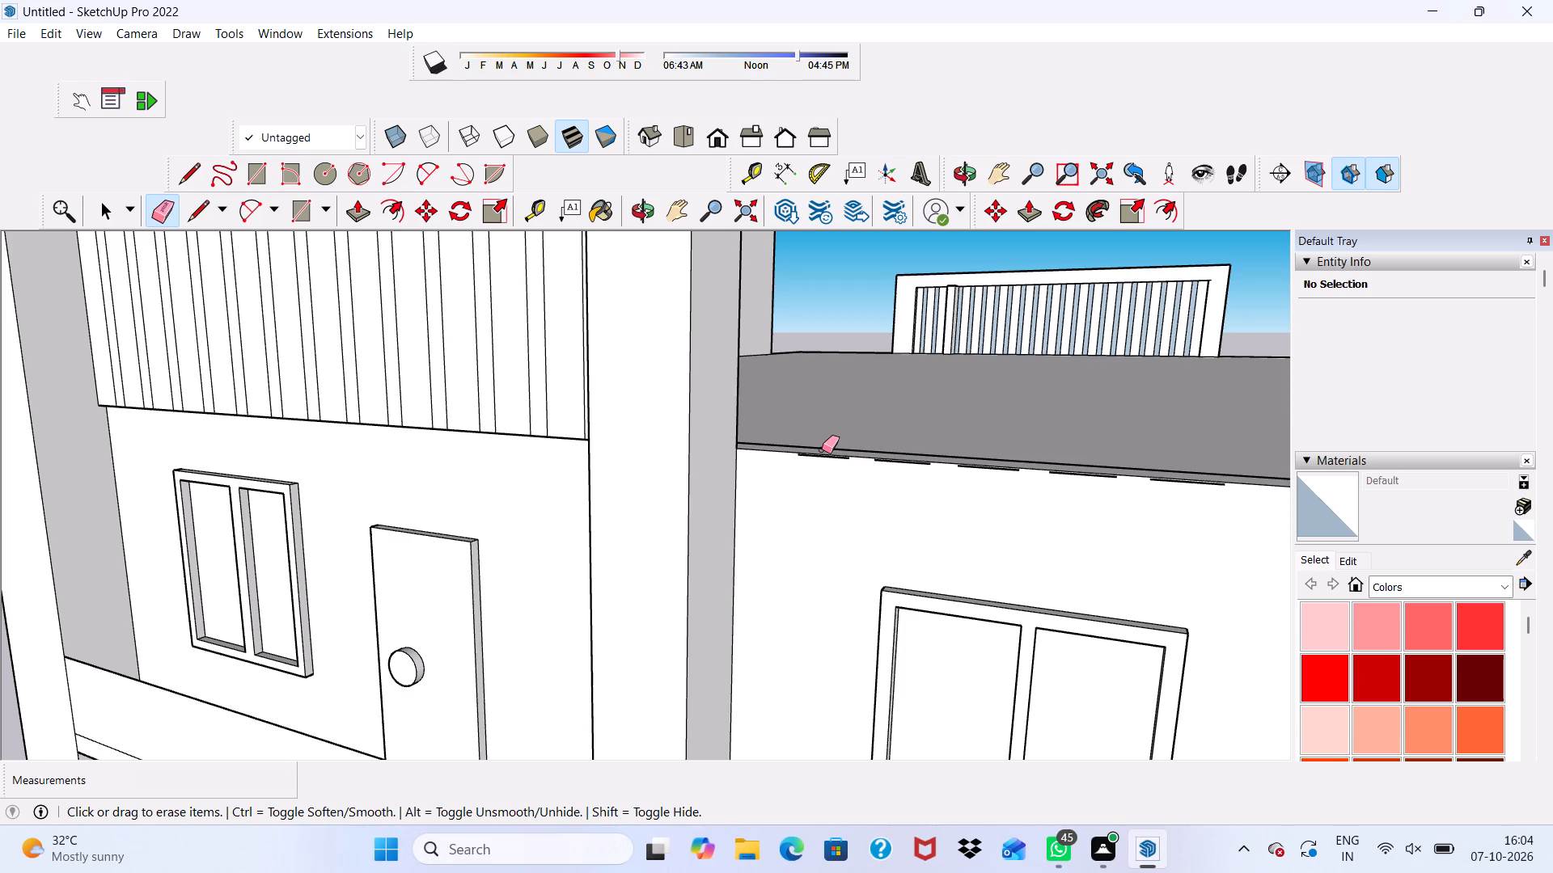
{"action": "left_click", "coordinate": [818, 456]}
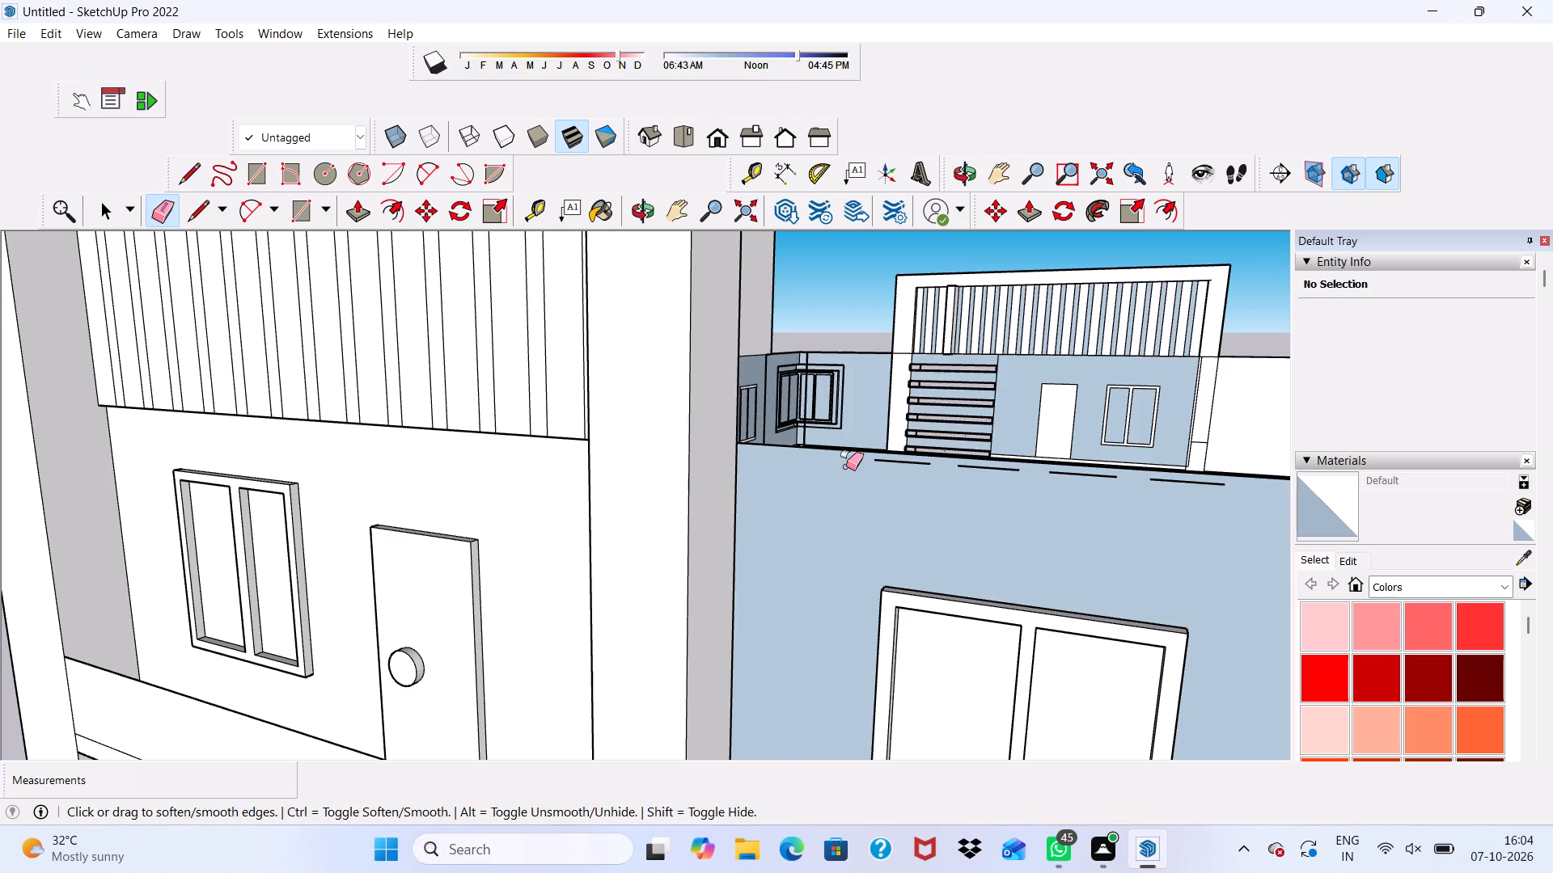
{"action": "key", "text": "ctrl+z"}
Erase the leftover bottom edge segments of the removed strips on the wall just below the roof edge, keeping the roof's own edge.
{"action": "scroll", "coordinate": [888, 453], "scroll_direction": "up", "scroll_amount": 4}
{"action": "scroll", "coordinate": [806, 469], "scroll_direction": "up", "scroll_amount": 5}
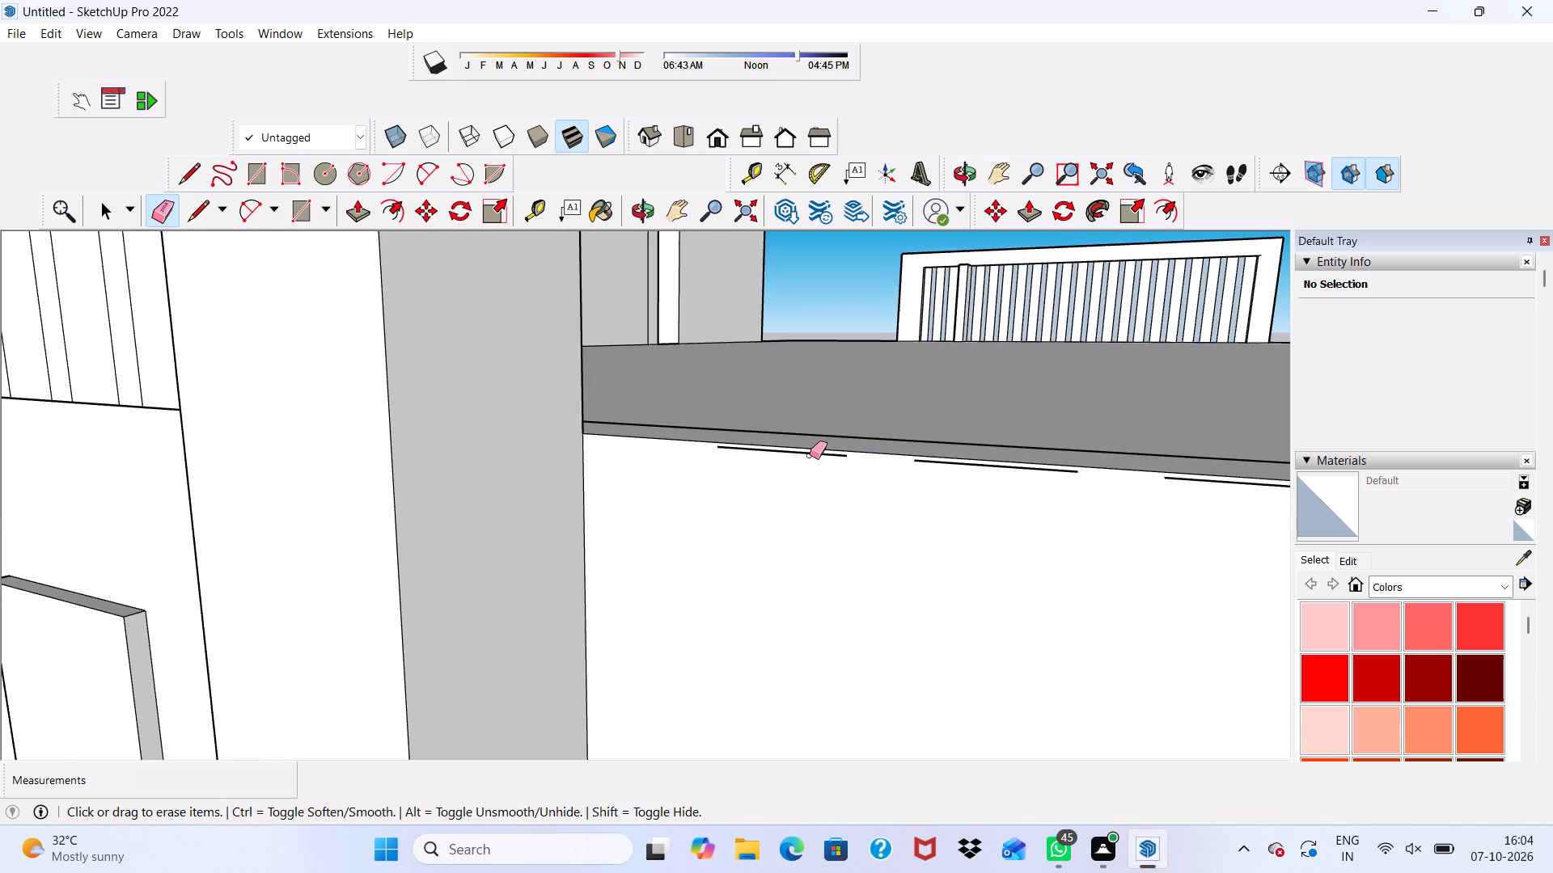
{"action": "left_click", "coordinate": [810, 455]}
{"action": "left_click", "coordinate": [948, 462]}
{"action": "scroll", "coordinate": [908, 480], "scroll_direction": "down", "scroll_amount": 7}
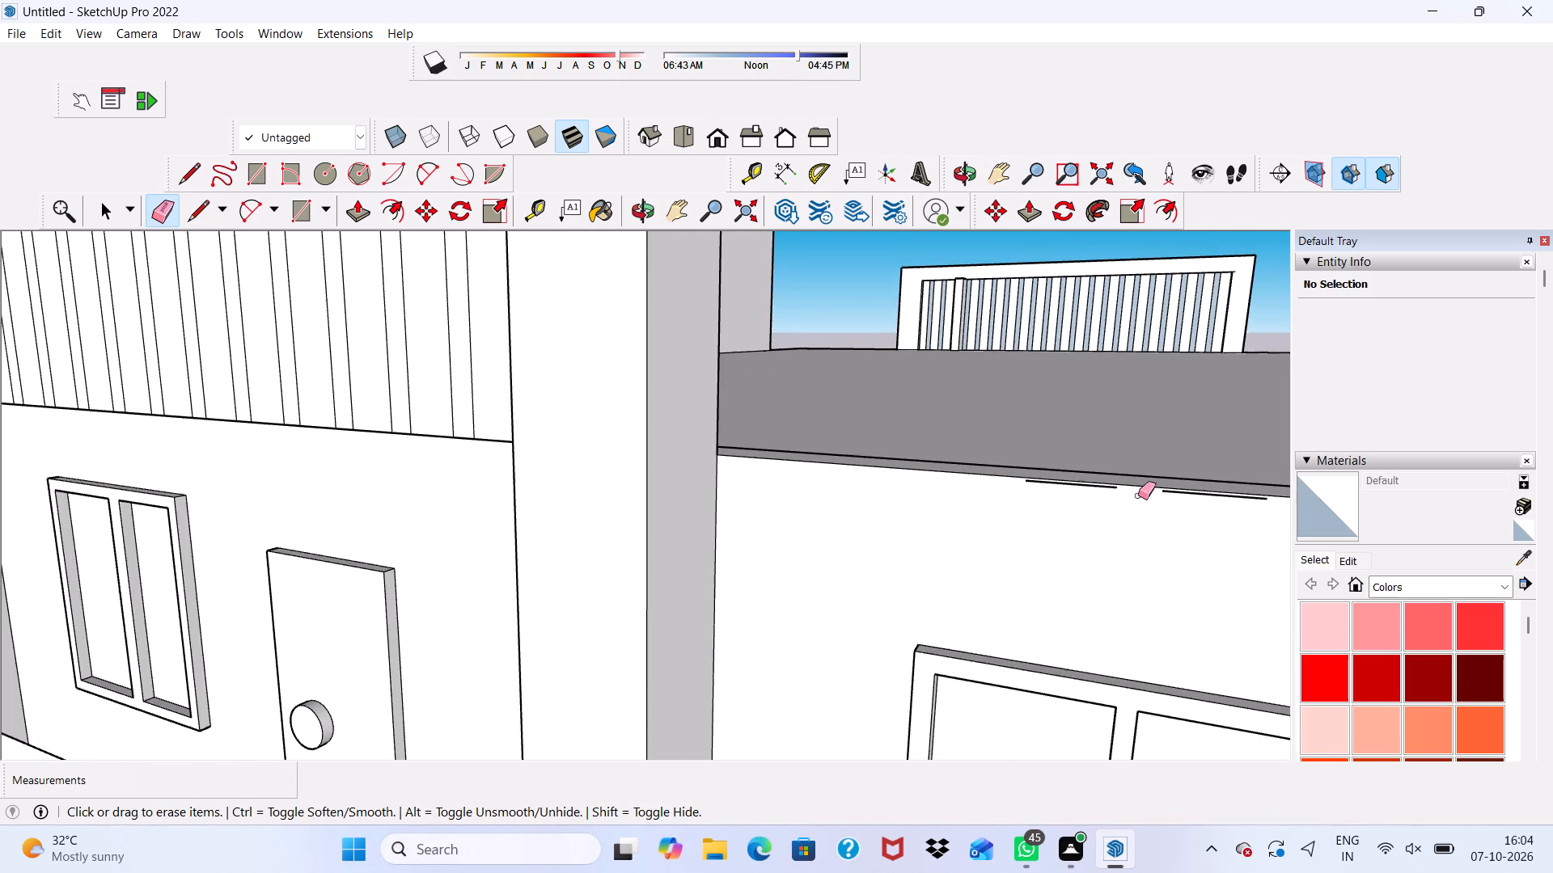
{"action": "scroll", "coordinate": [1134, 477], "scroll_direction": "up", "scroll_amount": 11}
{"action": "left_click", "coordinate": [1017, 513]}
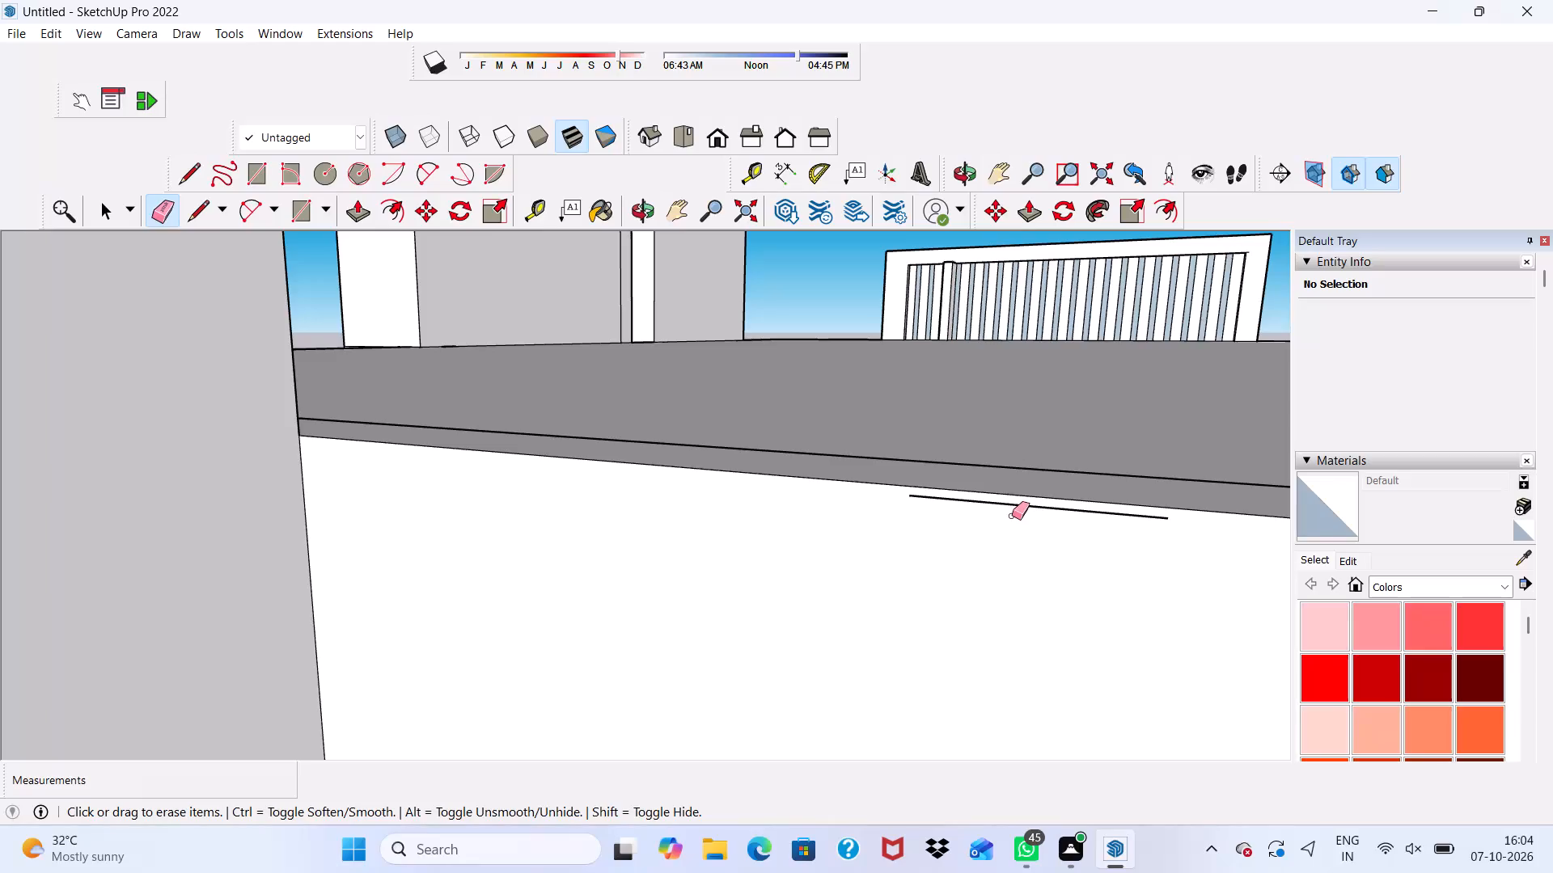
{"action": "left_click_drag", "start_coordinate": [1011, 512], "coordinate": [1023, 506]}
{"action": "scroll", "coordinate": [849, 506], "scroll_direction": "down", "scroll_amount": 9}
{"action": "scroll", "coordinate": [1004, 536], "scroll_direction": "up", "scroll_amount": 8}
{"action": "left_click", "coordinate": [914, 528]}
{"action": "scroll", "coordinate": [1036, 562], "scroll_direction": "down", "scroll_amount": 1}
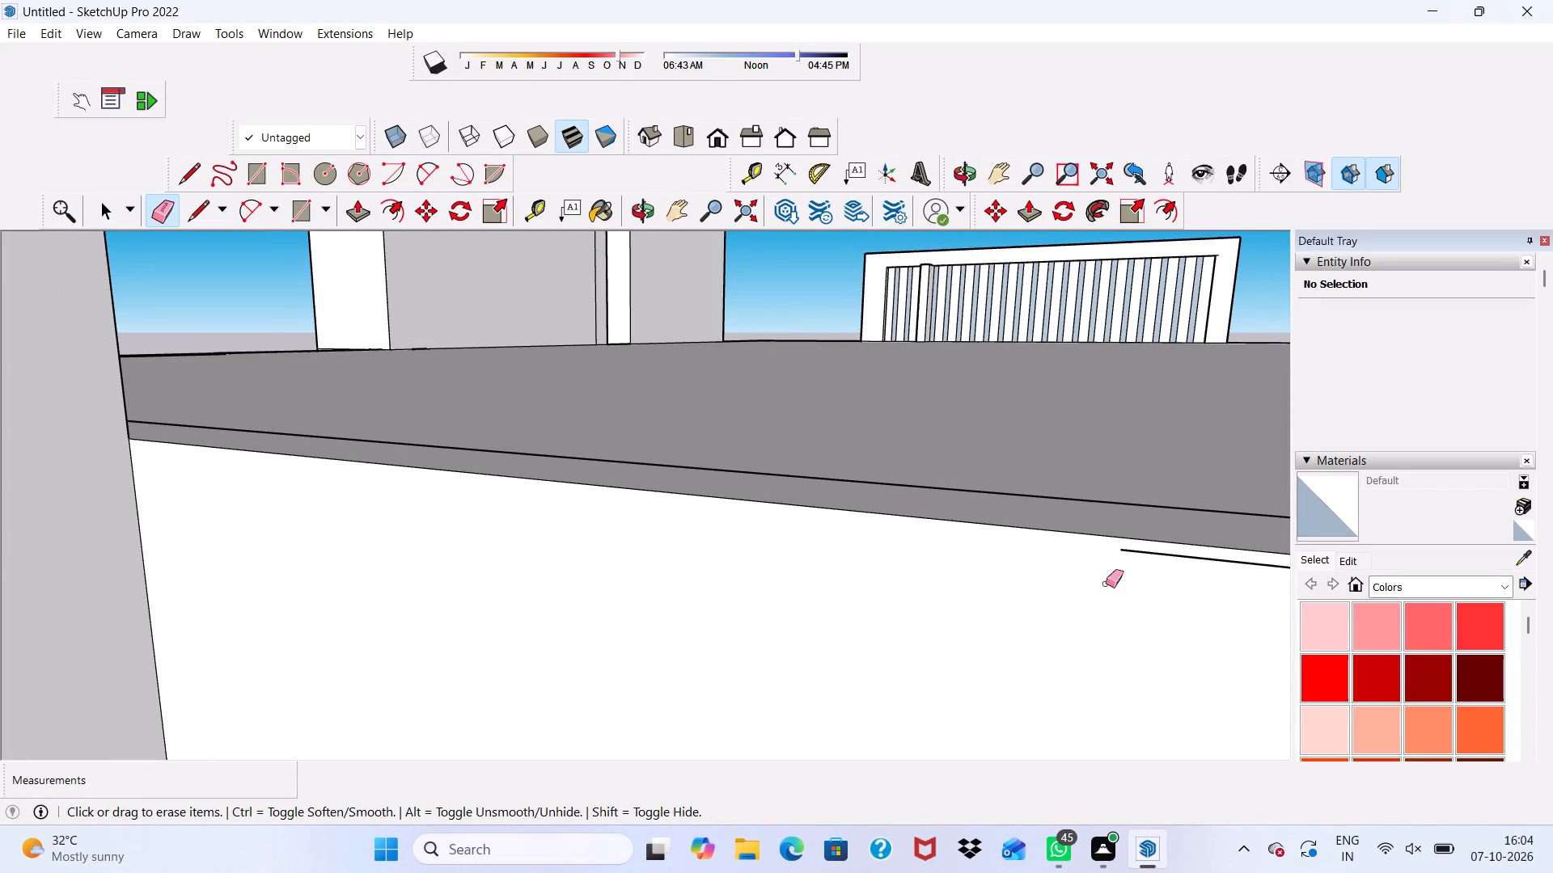
{"action": "left_click", "coordinate": [1166, 558]}
{"action": "double_click", "coordinate": [1173, 554]}
{"action": "scroll", "coordinate": [838, 510], "scroll_direction": "down", "scroll_amount": 9}
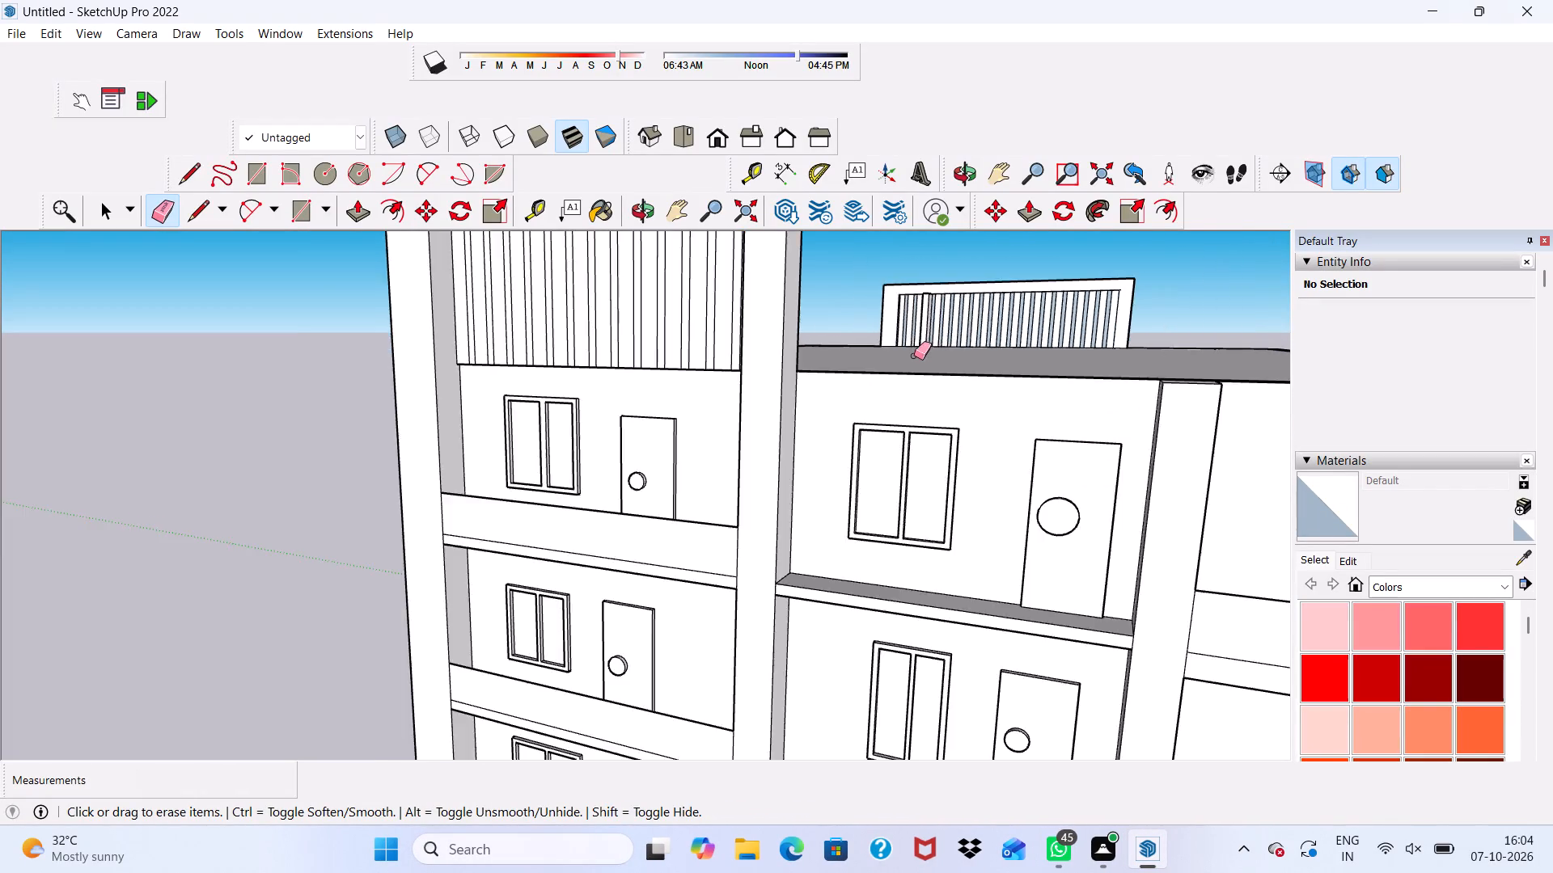
{"action": "scroll", "coordinate": [914, 356], "scroll_direction": "down", "scroll_amount": 9}
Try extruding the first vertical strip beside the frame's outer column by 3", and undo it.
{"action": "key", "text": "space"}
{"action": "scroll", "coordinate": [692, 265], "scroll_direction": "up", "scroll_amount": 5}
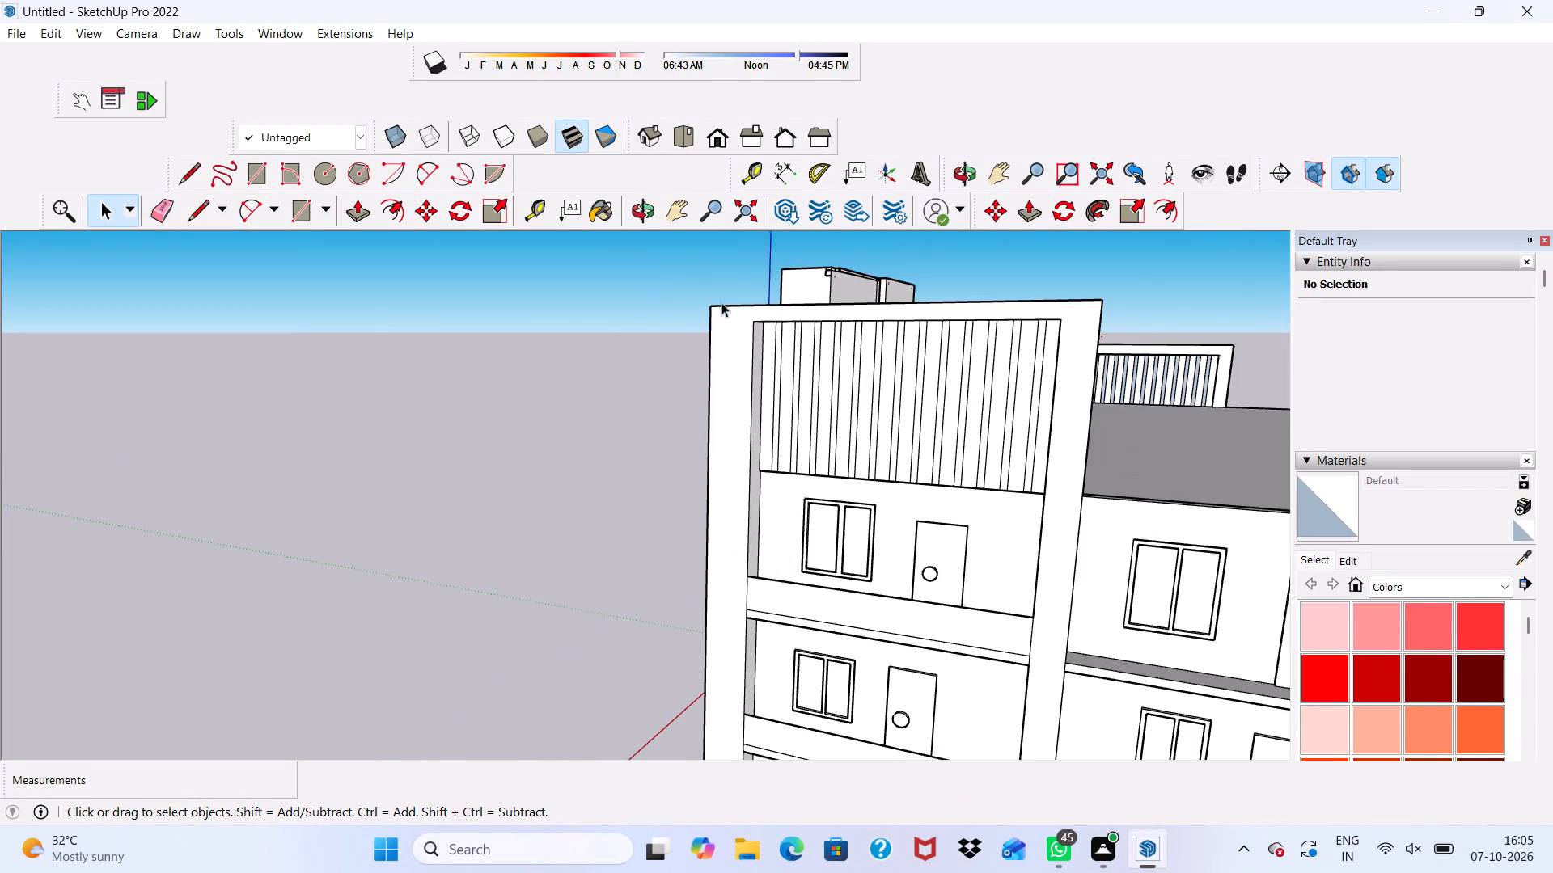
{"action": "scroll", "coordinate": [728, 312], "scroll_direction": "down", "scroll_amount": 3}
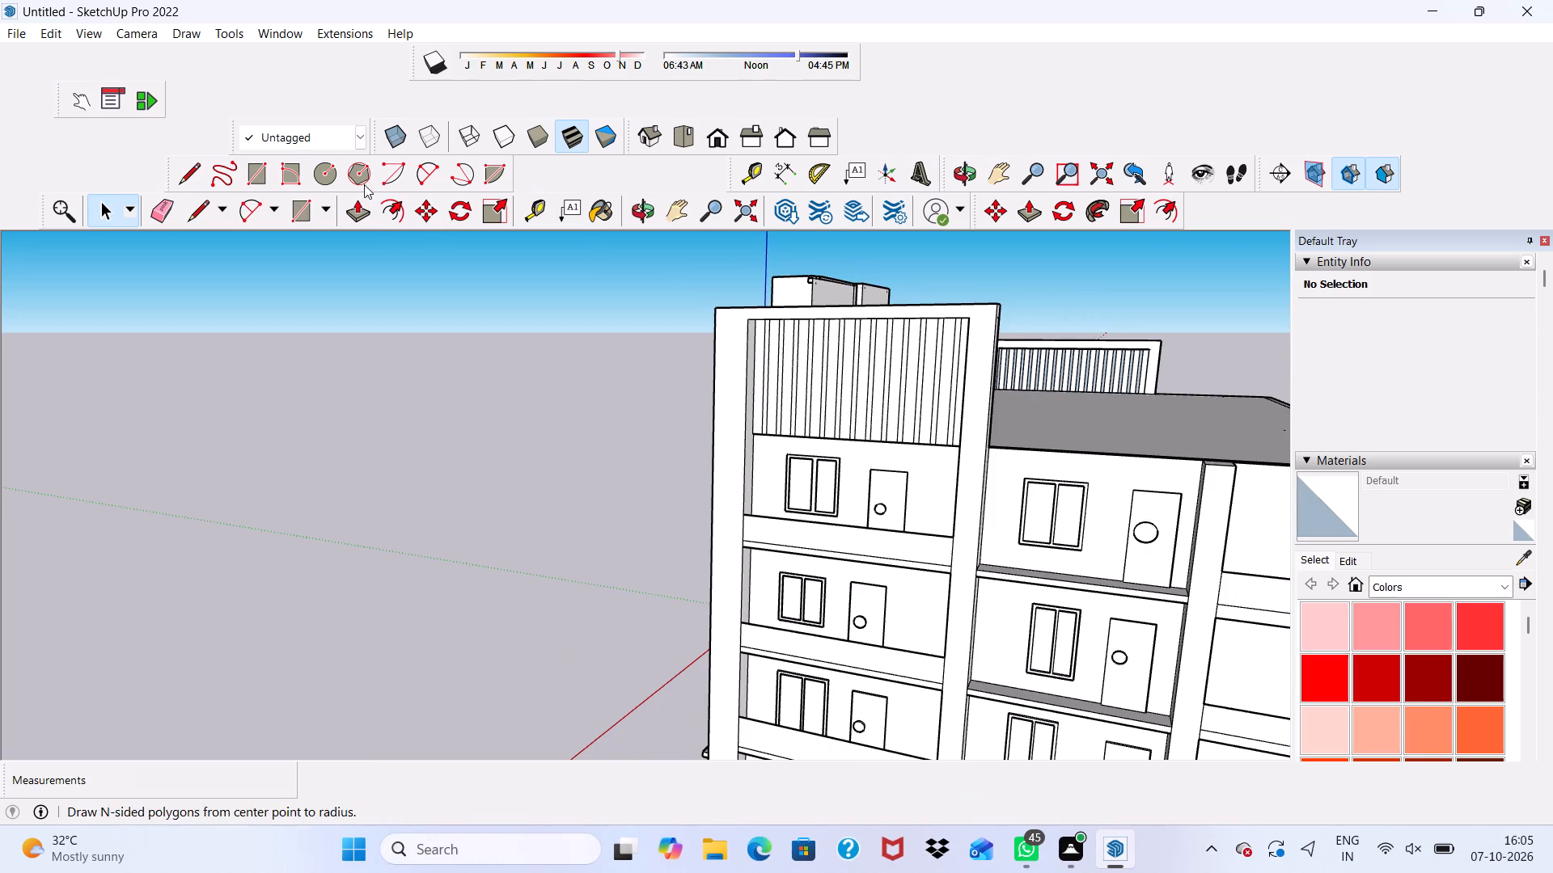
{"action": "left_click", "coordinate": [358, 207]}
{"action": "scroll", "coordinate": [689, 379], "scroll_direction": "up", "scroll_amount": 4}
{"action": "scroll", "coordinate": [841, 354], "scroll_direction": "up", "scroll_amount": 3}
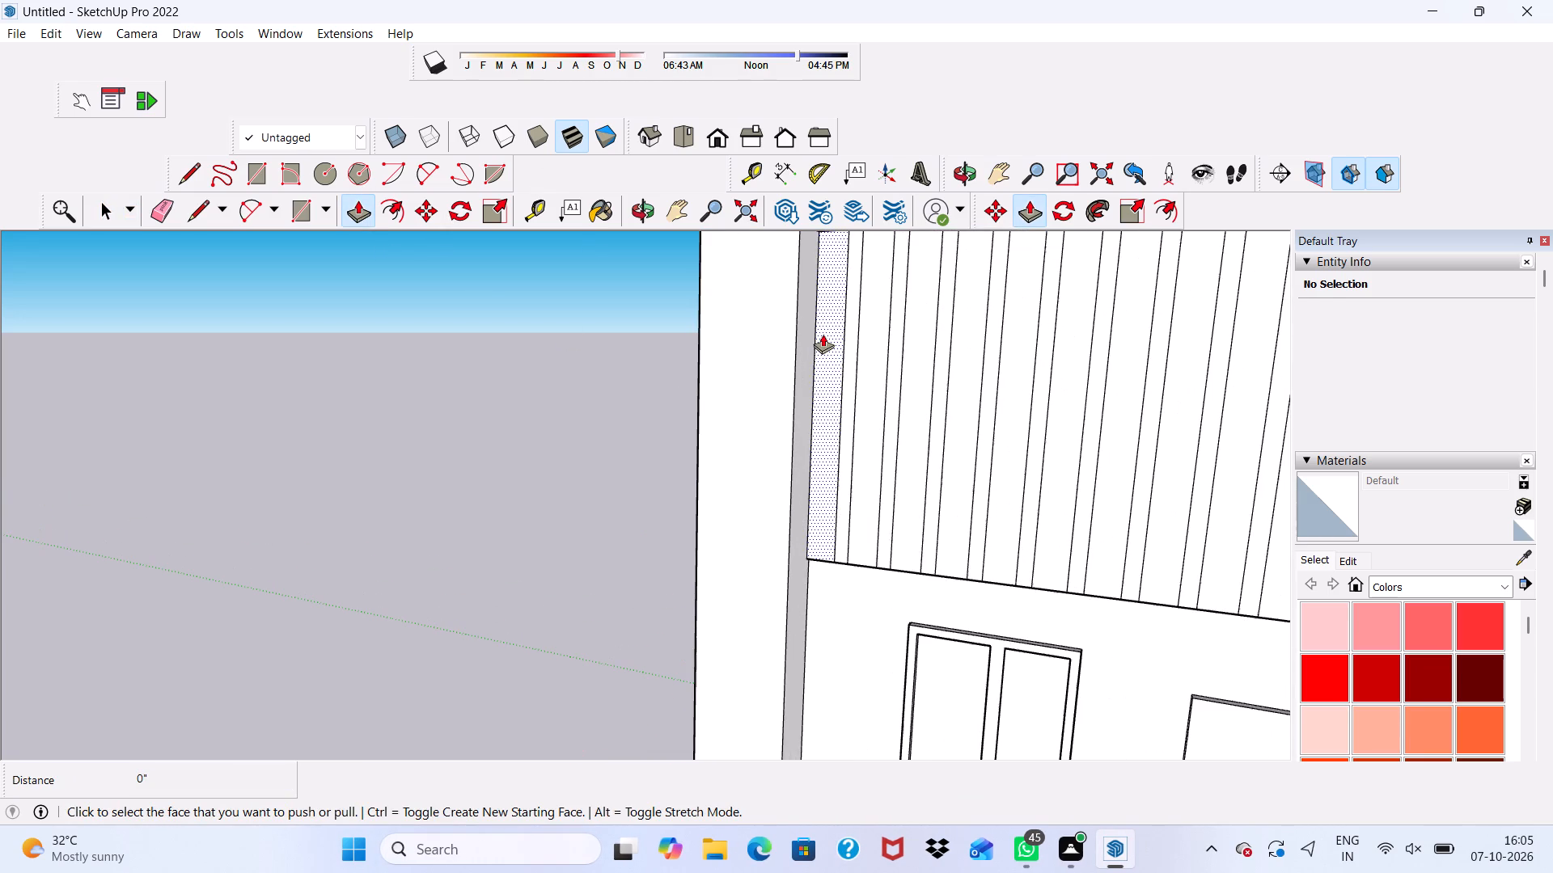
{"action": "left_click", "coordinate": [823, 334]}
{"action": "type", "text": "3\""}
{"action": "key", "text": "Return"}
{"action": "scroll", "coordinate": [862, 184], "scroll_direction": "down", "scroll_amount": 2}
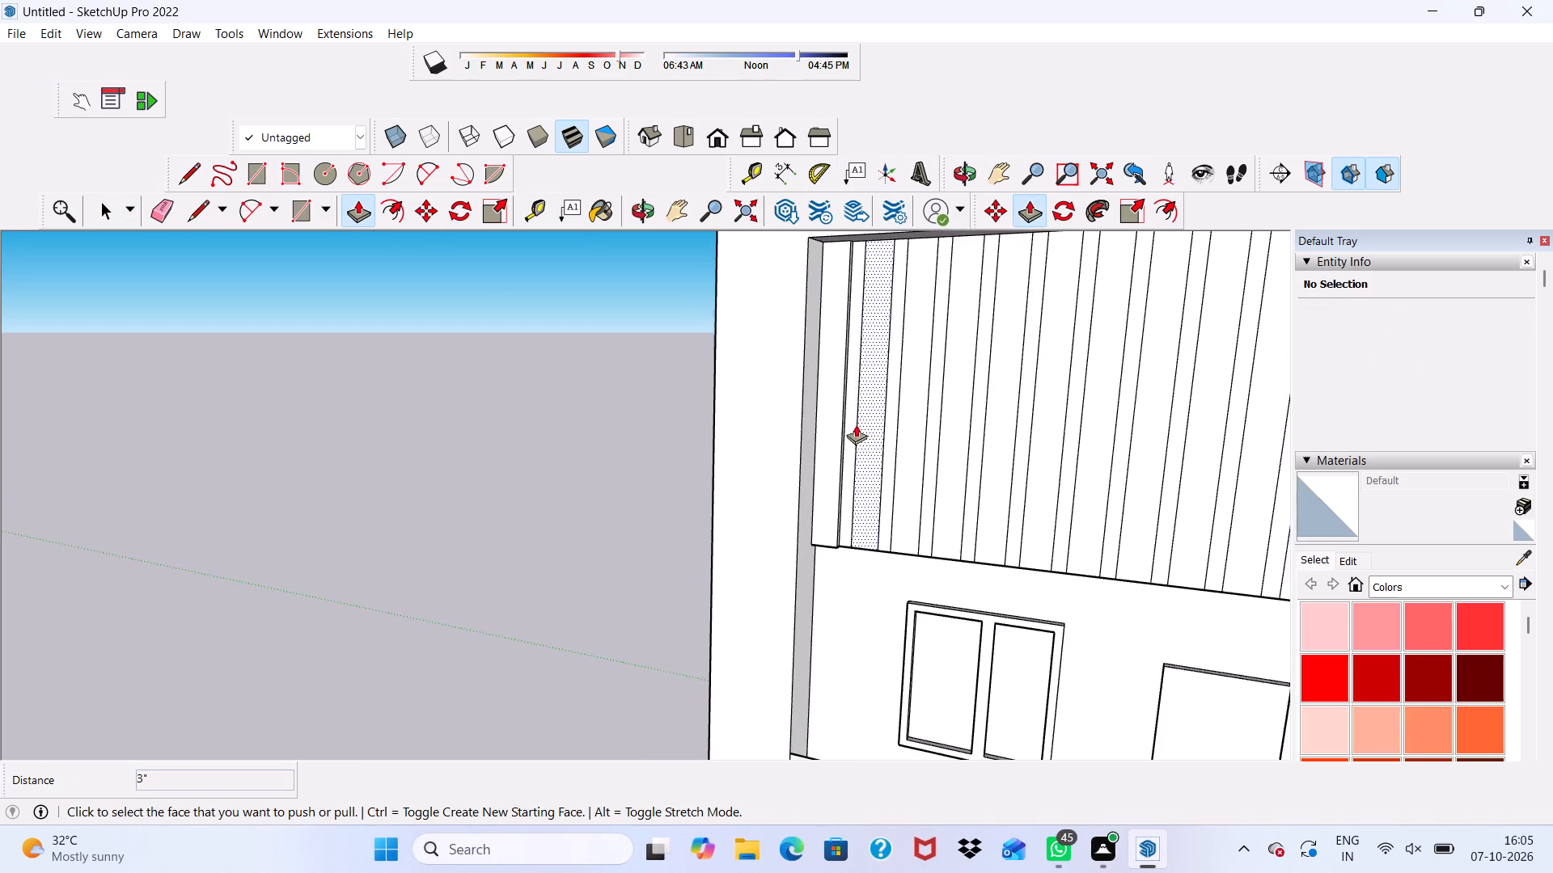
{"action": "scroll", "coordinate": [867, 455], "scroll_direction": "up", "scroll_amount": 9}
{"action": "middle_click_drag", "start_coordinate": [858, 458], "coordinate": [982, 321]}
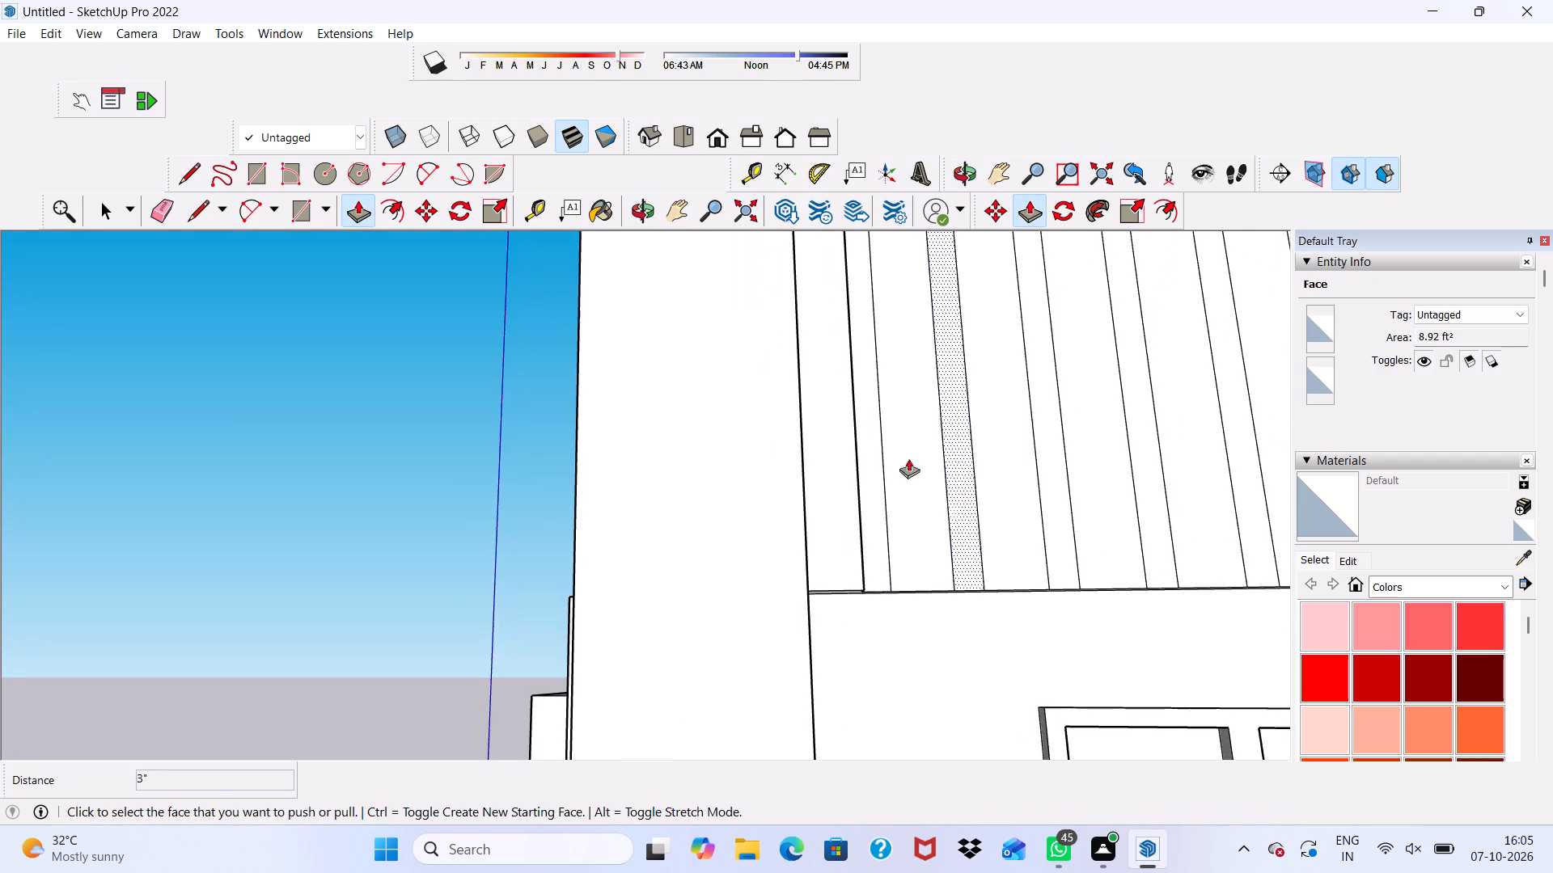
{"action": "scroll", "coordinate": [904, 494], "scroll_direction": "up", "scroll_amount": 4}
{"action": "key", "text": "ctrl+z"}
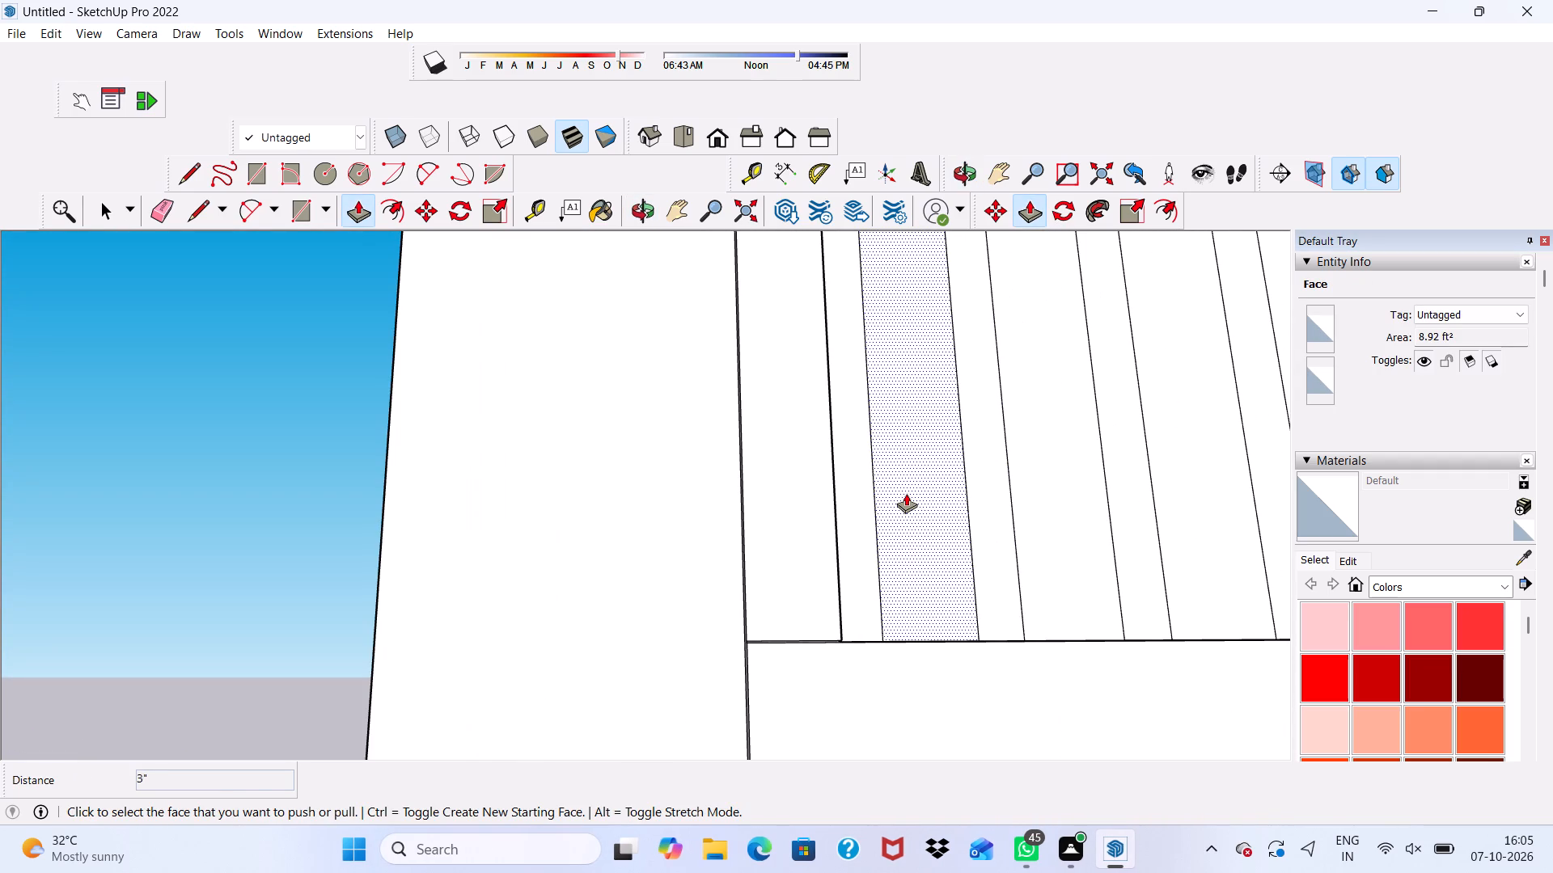
Extrude the first vertical strip beside the frame's outer column by 6" with Push/Pull.
{"action": "left_click", "coordinate": [811, 548]}
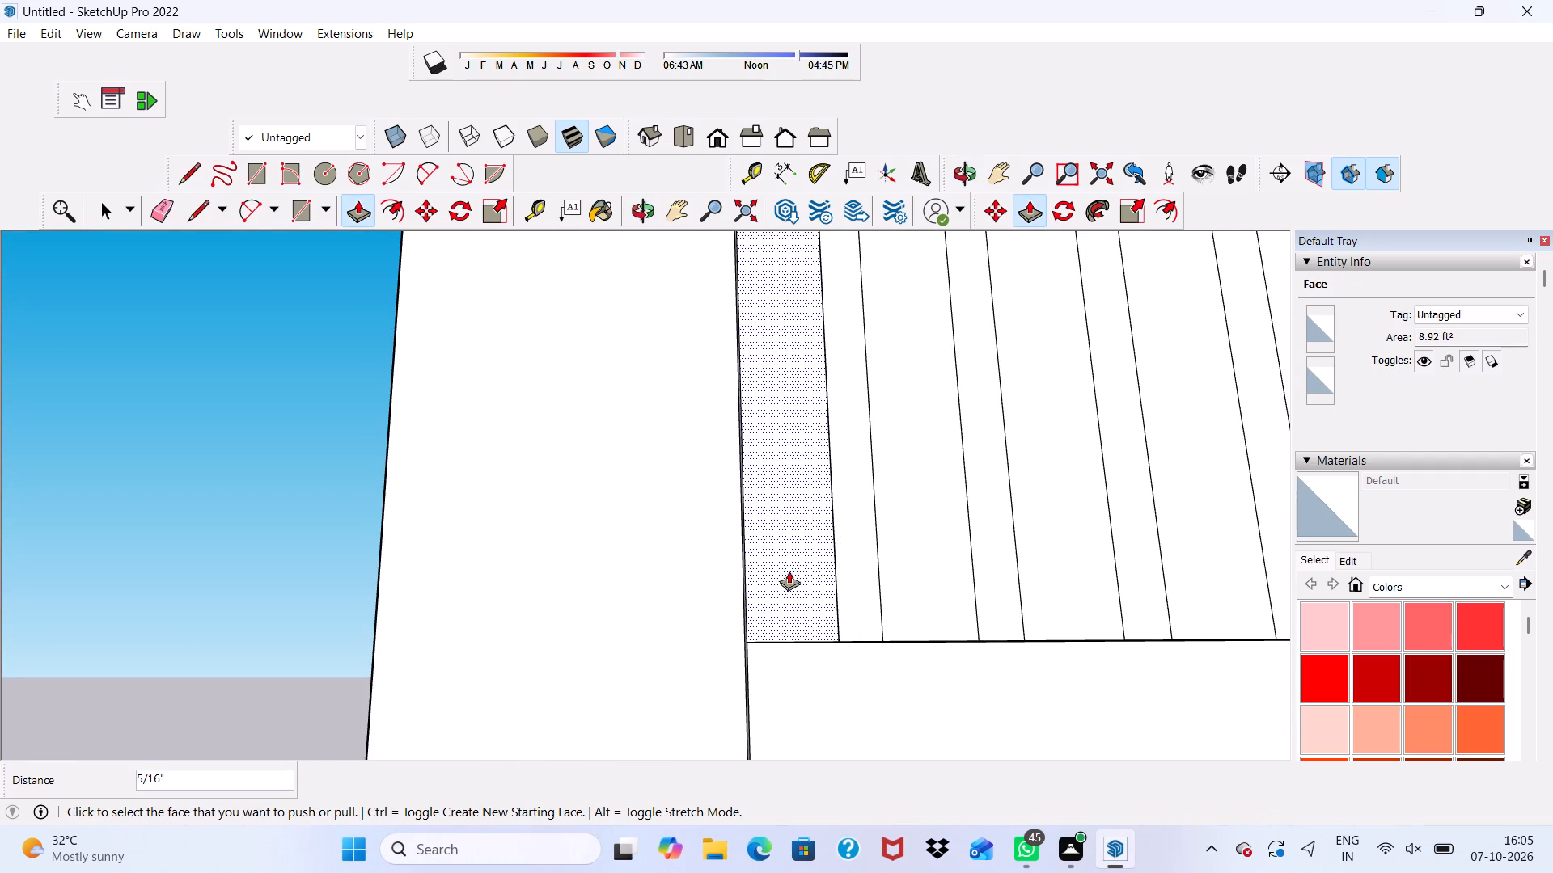
{"action": "scroll", "coordinate": [786, 565], "scroll_direction": "down", "scroll_amount": 4}
{"action": "middle_click_drag", "start_coordinate": [786, 565], "coordinate": [605, 590]}
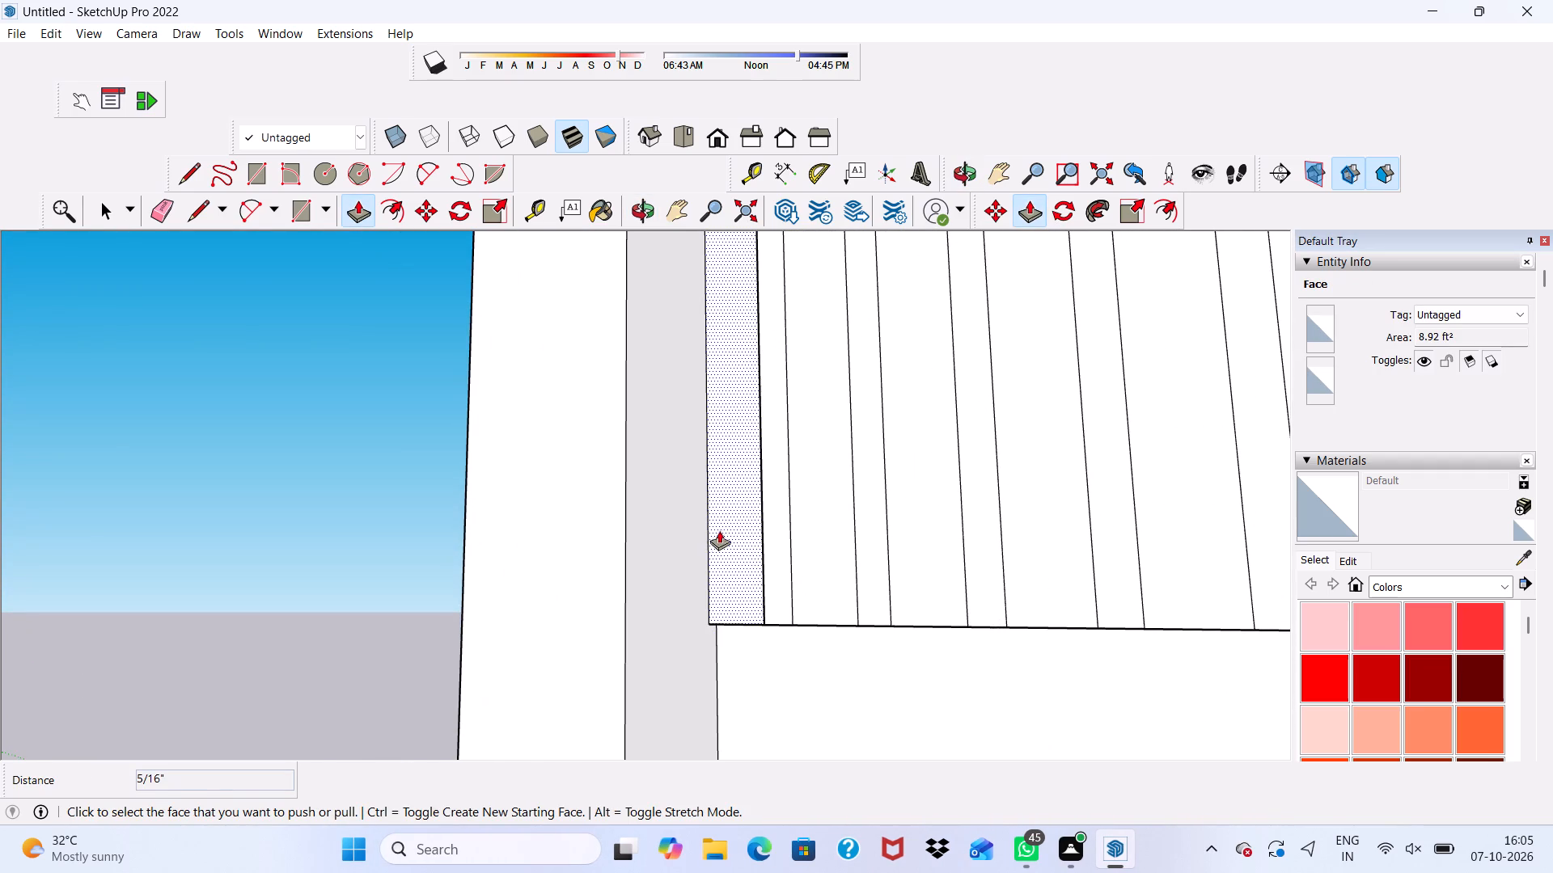
{"action": "scroll", "coordinate": [726, 526], "scroll_direction": "up", "scroll_amount": 2}
{"action": "middle_click_drag", "start_coordinate": [726, 526], "coordinate": [668, 550]}
{"action": "scroll", "coordinate": [699, 529], "scroll_direction": "up", "scroll_amount": 12}
{"action": "middle_click_drag", "start_coordinate": [727, 496], "coordinate": [617, 539]}
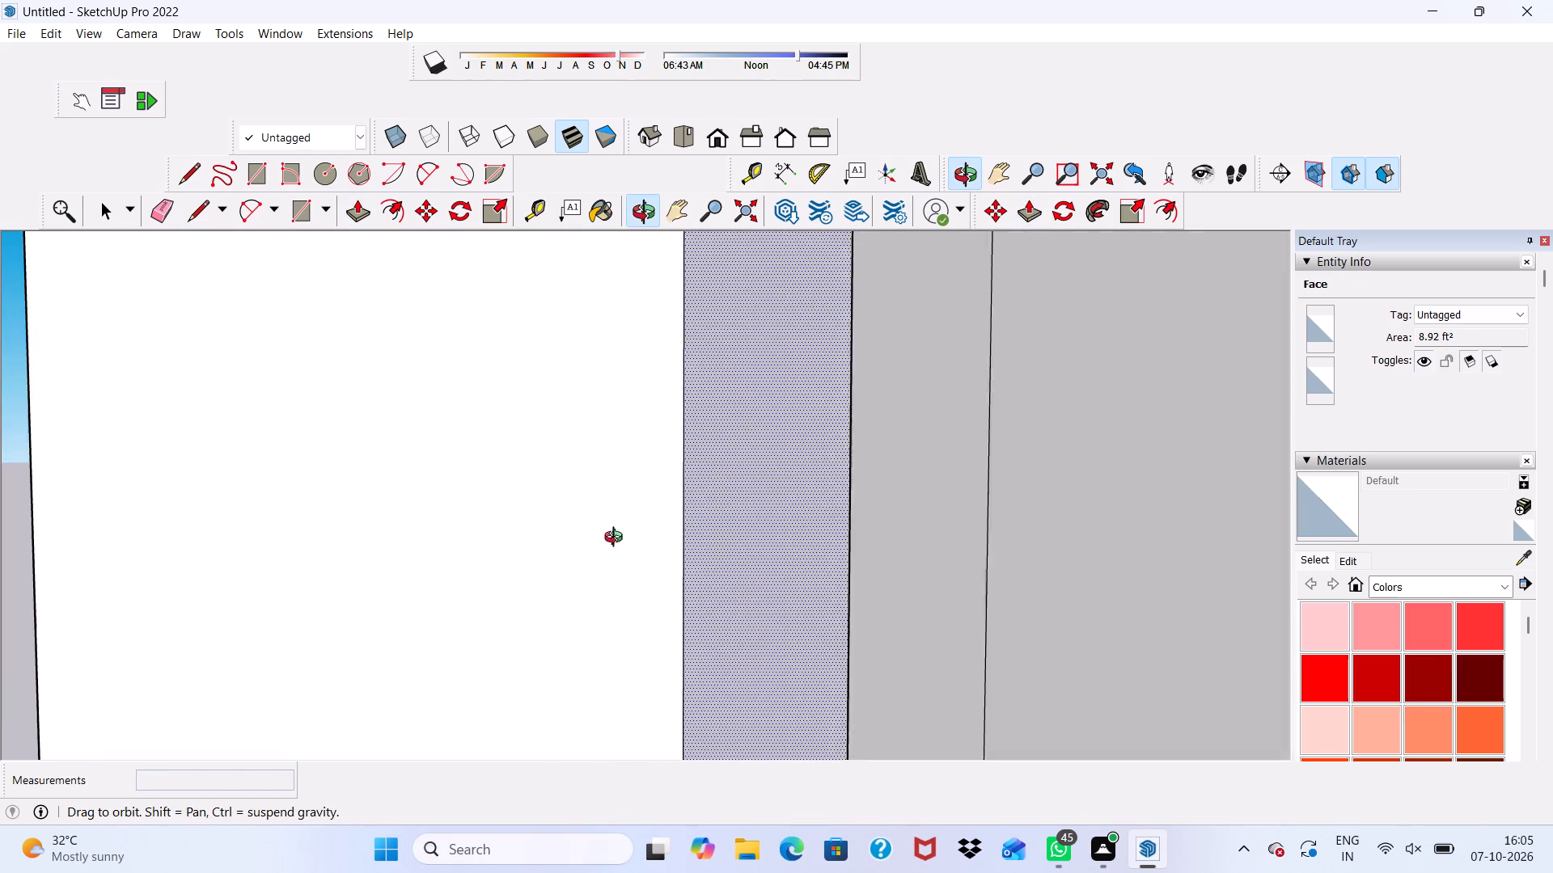
{"action": "middle_click_drag", "start_coordinate": [617, 539], "coordinate": [612, 542]}
{"action": "left_click", "coordinate": [763, 470]}
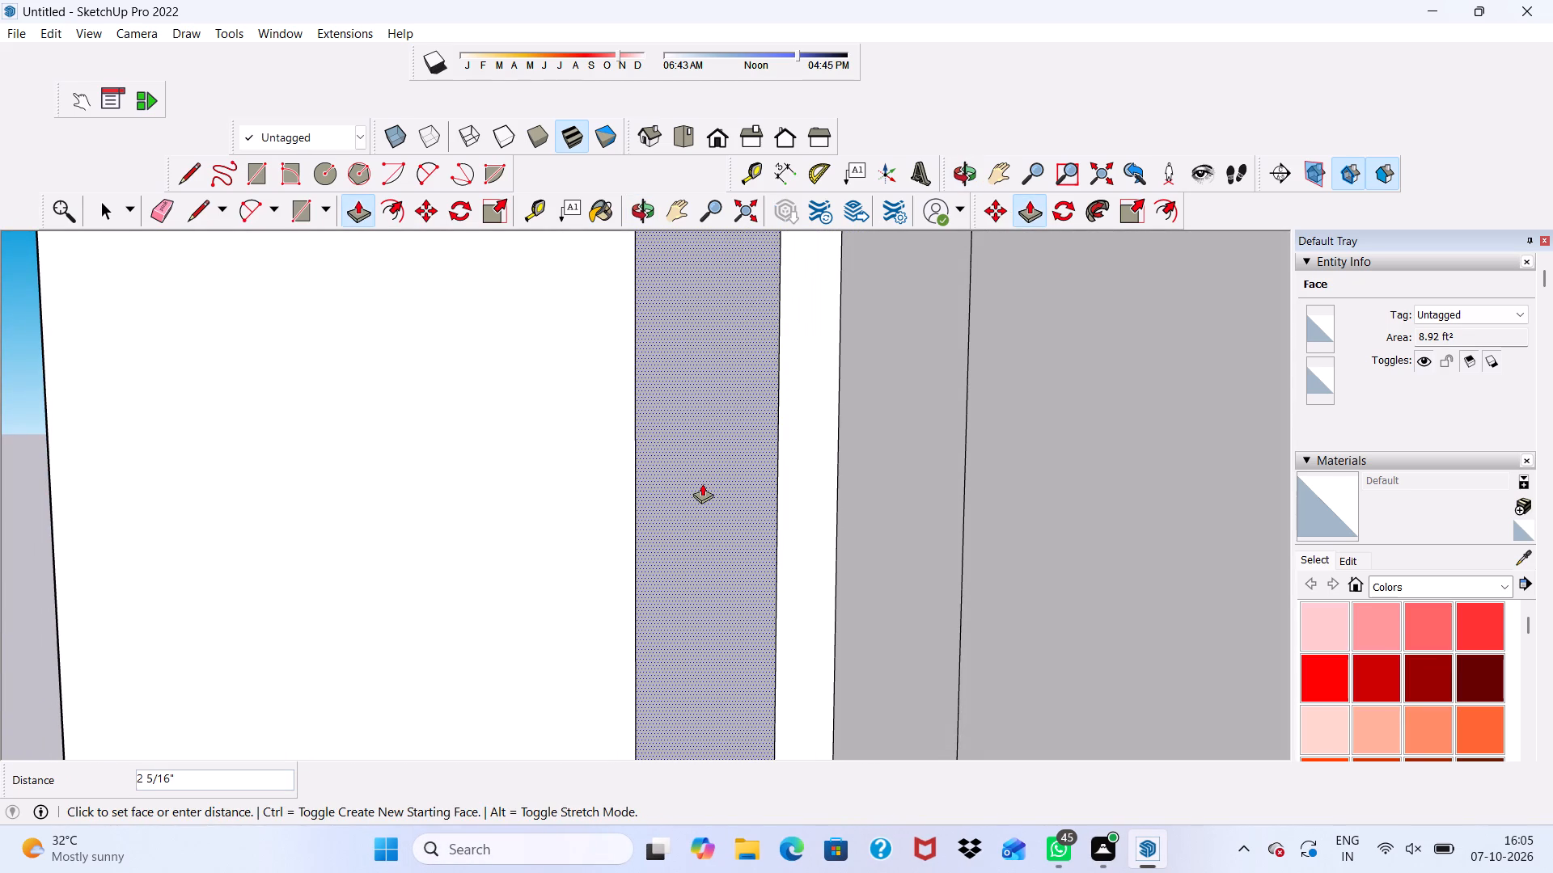
{"action": "key", "text": "6"}
{"action": "key", "text": "shift+quotedbl"}
{"action": "key", "text": "Return"}
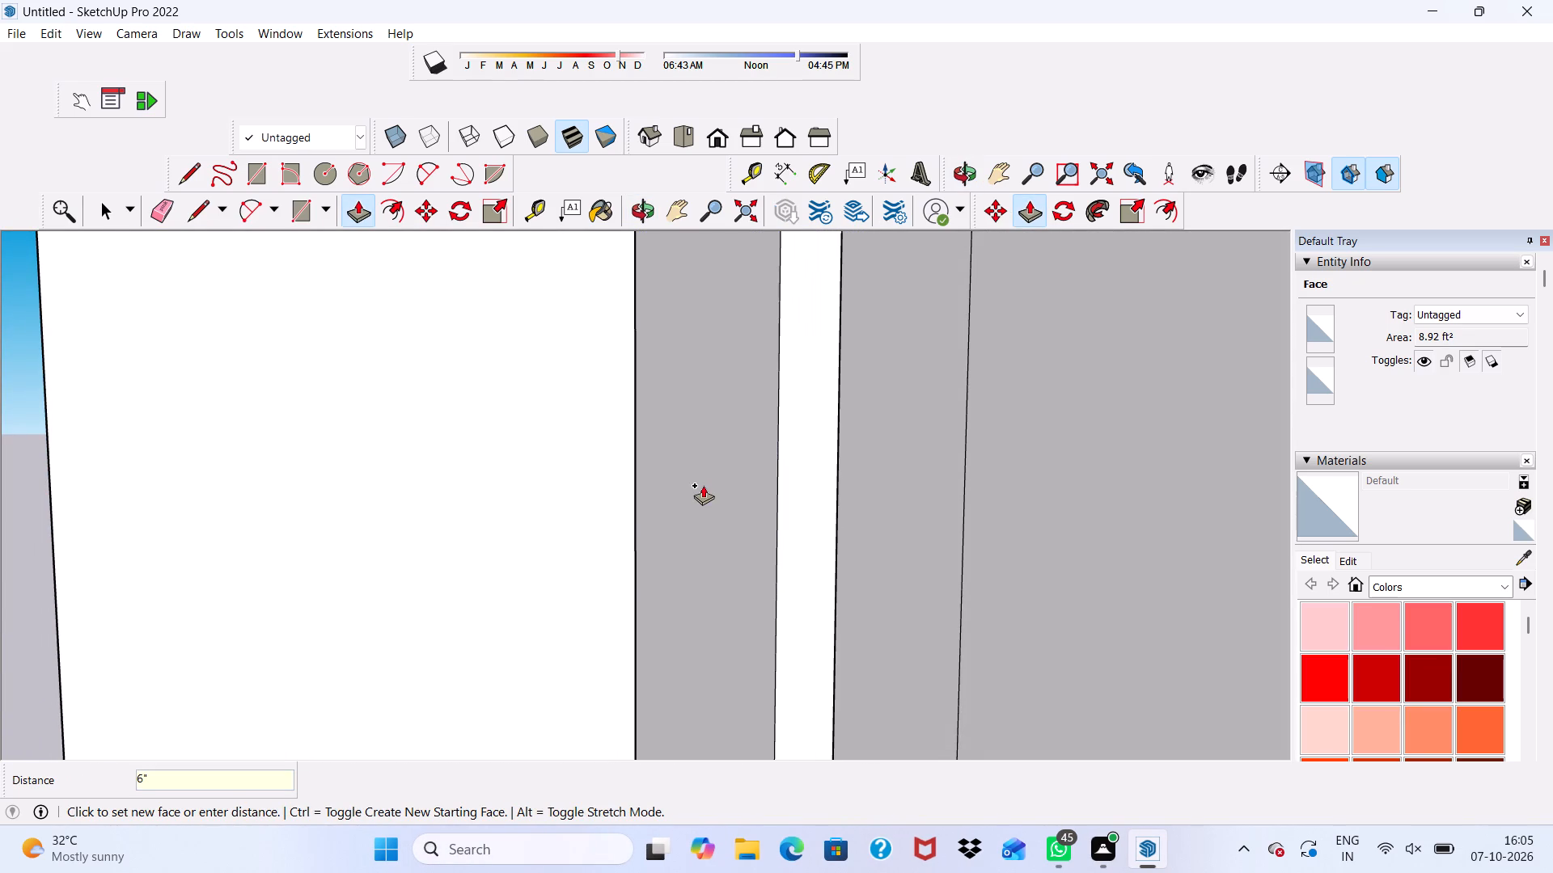
{"action": "scroll", "coordinate": [709, 485], "scroll_direction": "down", "scroll_amount": 16}
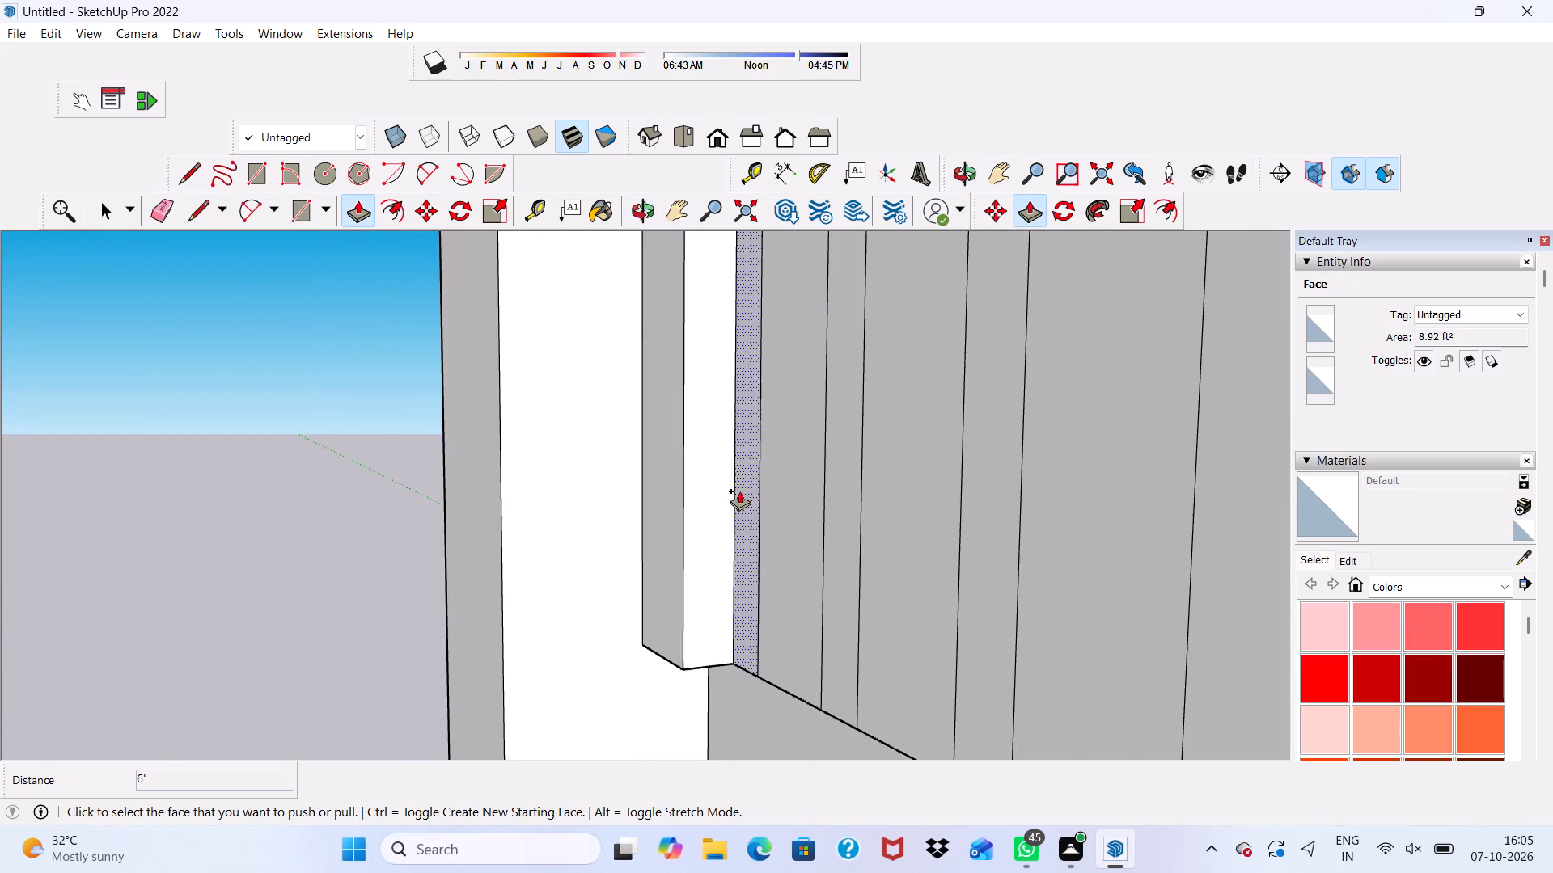
Extrude the second to fifth vertical strips 5 11/16", matching each to the face of an already raised strip.
{"action": "left_click", "coordinate": [794, 458]}
{"action": "scroll", "coordinate": [724, 405], "scroll_direction": "down", "scroll_amount": 2}
{"action": "middle_click_drag", "start_coordinate": [725, 405], "coordinate": [912, 451]}
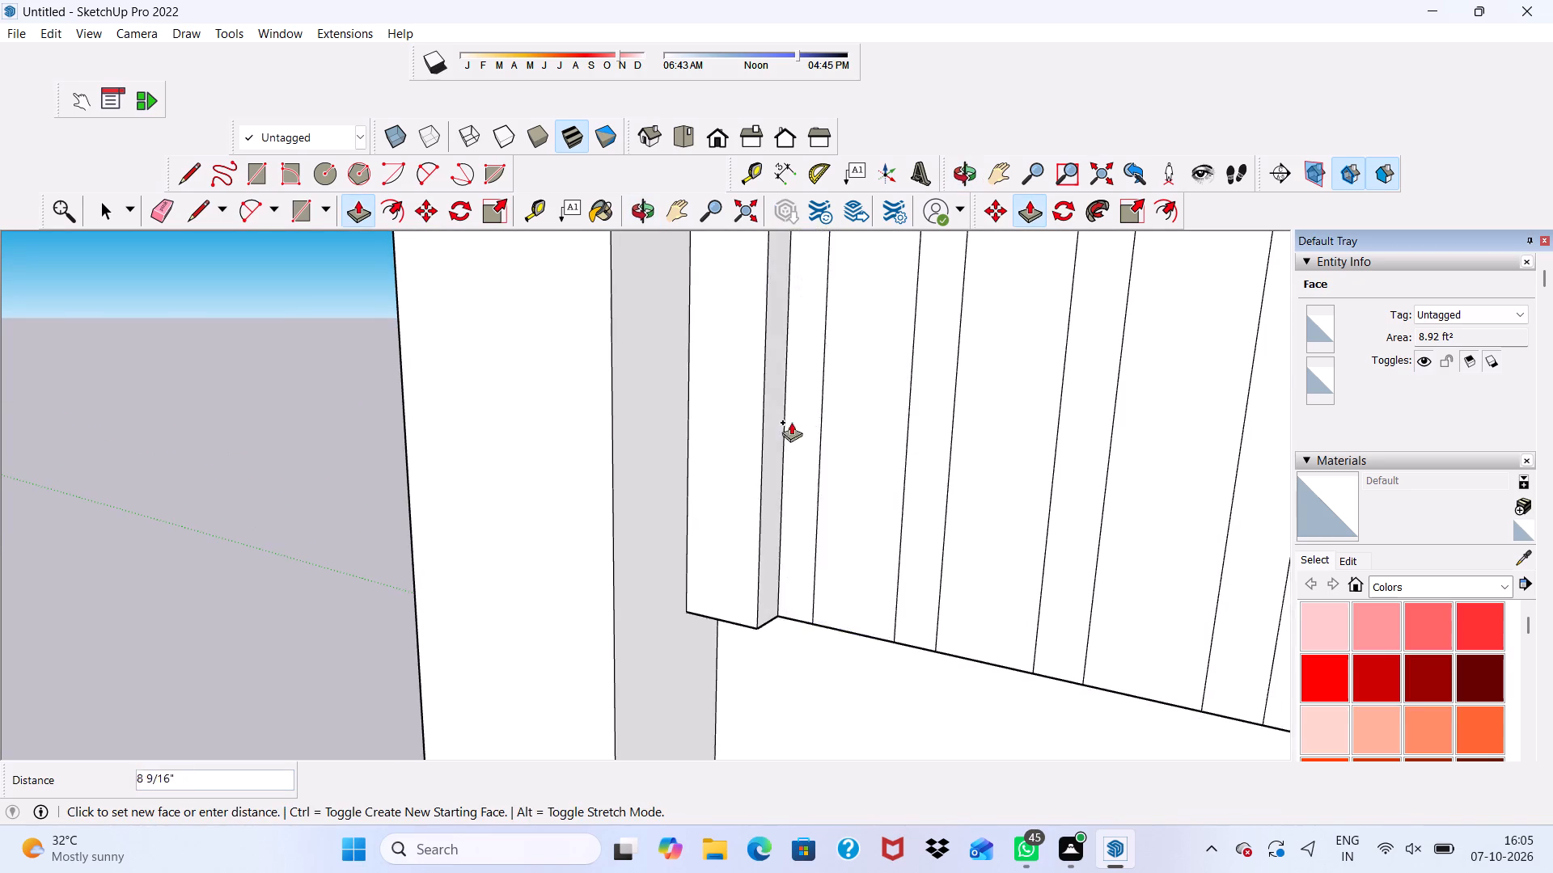
{"action": "scroll", "coordinate": [806, 389], "scroll_direction": "down", "scroll_amount": 2}
{"action": "middle_click_drag", "start_coordinate": [814, 391], "coordinate": [949, 409]}
{"action": "scroll", "coordinate": [950, 409], "scroll_direction": "down", "scroll_amount": 1}
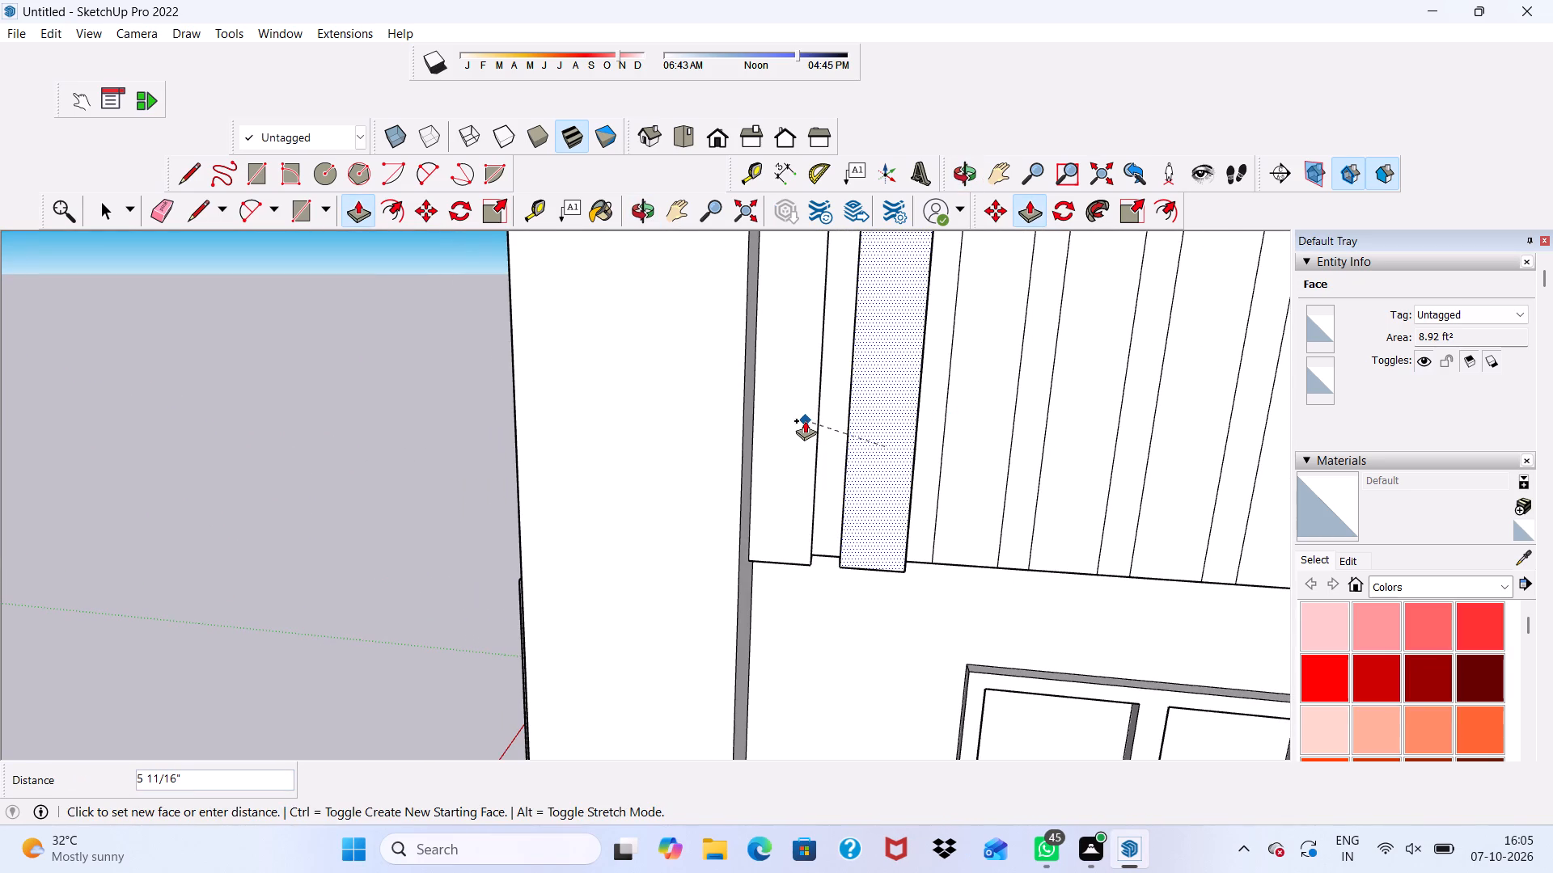
{"action": "left_click", "coordinate": [804, 420]}
{"action": "left_click", "coordinate": [980, 440]}
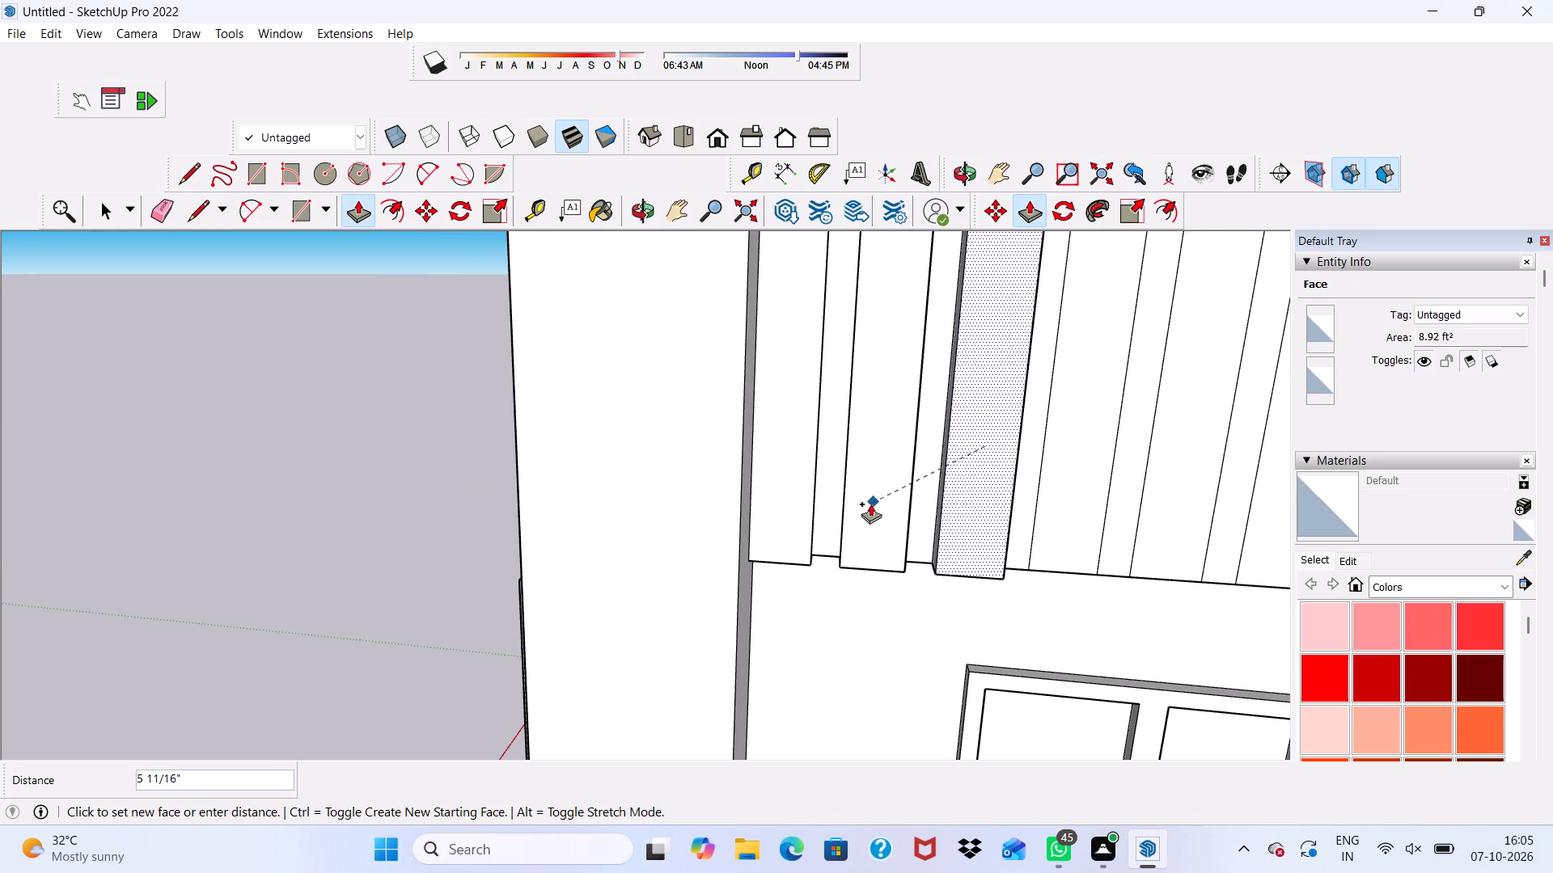
{"action": "left_click_drag", "start_coordinate": [870, 495], "coordinate": [890, 503]}
{"action": "left_click", "coordinate": [1073, 461]}
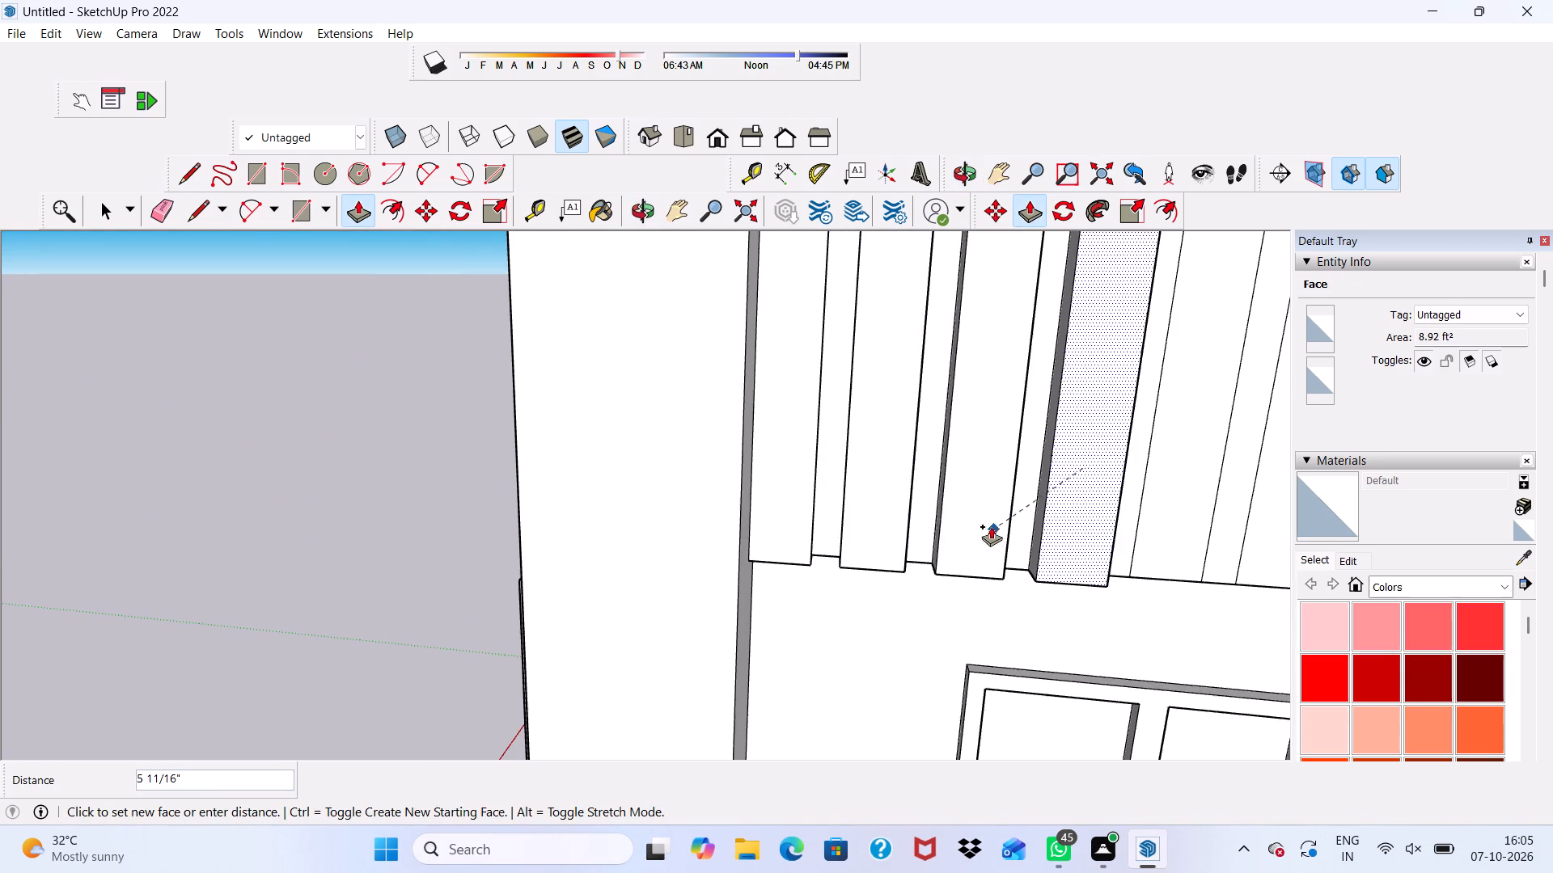
{"action": "left_click", "coordinate": [991, 526]}
{"action": "left_click", "coordinate": [1166, 515]}
{"action": "left_click", "coordinate": [1061, 579]}
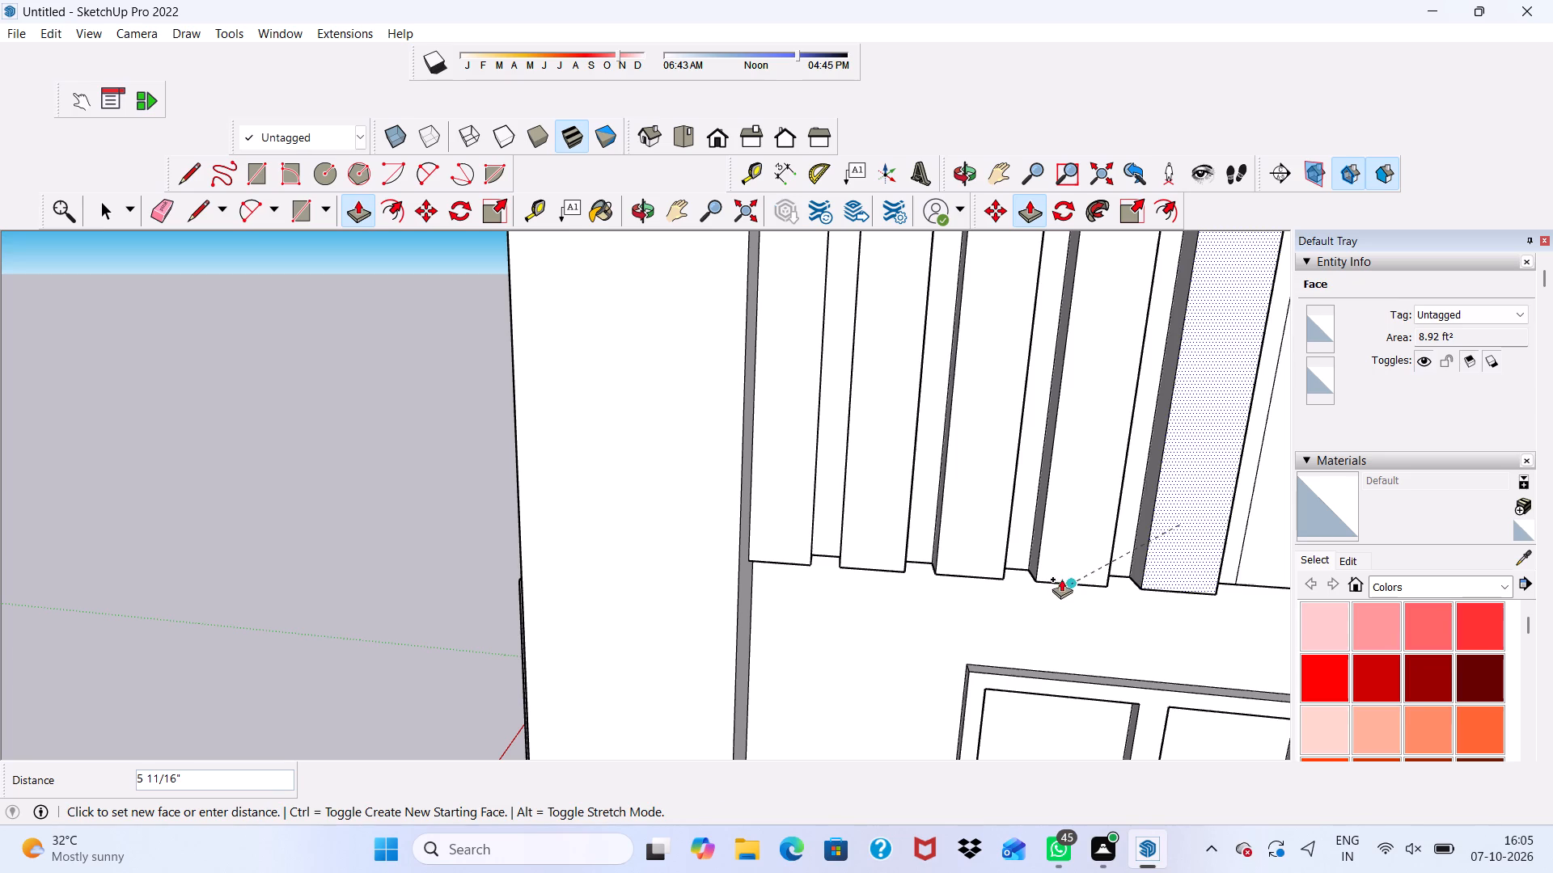
Extrude the sixth, seventh and eighth vertical strips 5 11/16", aligning each with the neighbouring raised strip's face.
{"action": "scroll", "coordinate": [947, 496], "scroll_direction": "down", "scroll_amount": 8}
{"action": "middle_click_drag", "start_coordinate": [1084, 486], "coordinate": [861, 378]}
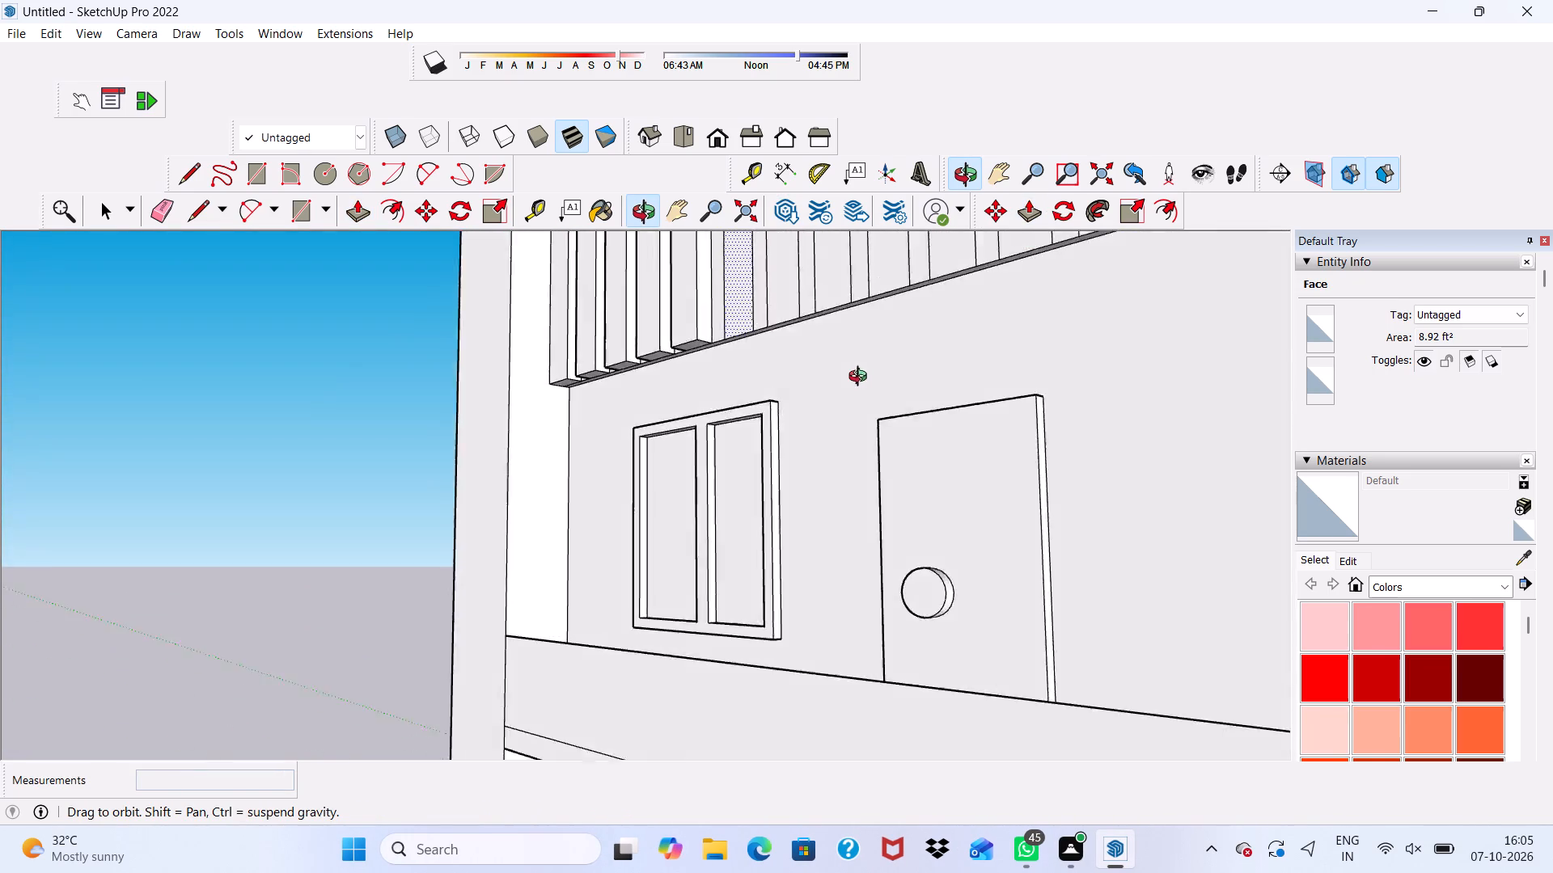
{"action": "middle_click_drag", "start_coordinate": [861, 378], "coordinate": [857, 391]}
{"action": "scroll", "coordinate": [697, 389], "scroll_direction": "up", "scroll_amount": 5}
{"action": "middle_click_drag", "start_coordinate": [665, 381], "coordinate": [909, 280]}
{"action": "scroll", "coordinate": [896, 318], "scroll_direction": "up", "scroll_amount": 2}
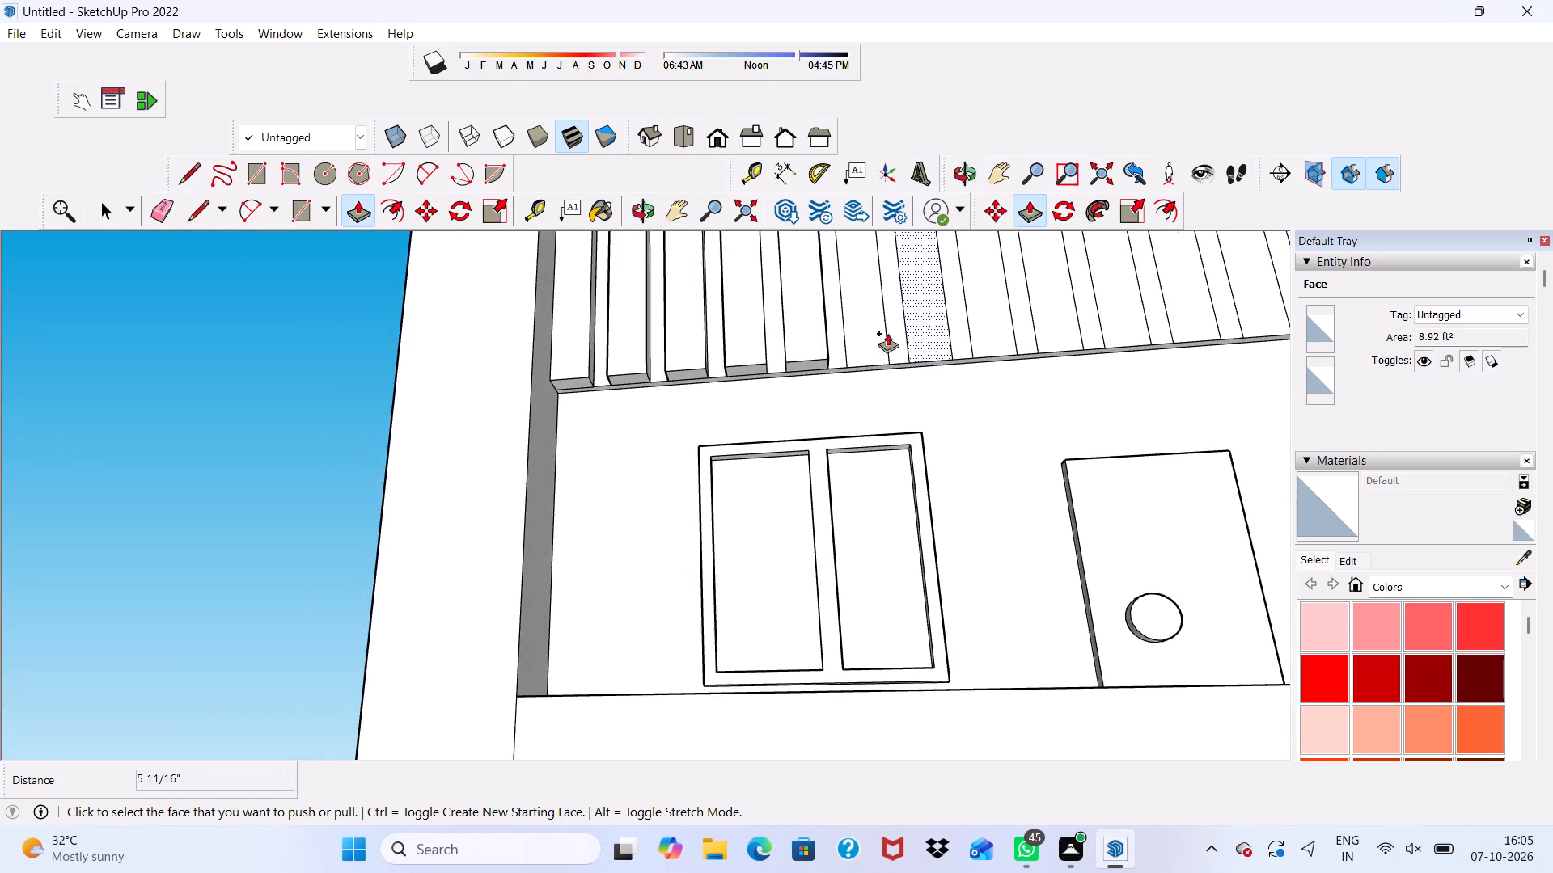
{"action": "scroll", "coordinate": [887, 333], "scroll_direction": "up", "scroll_amount": 10}
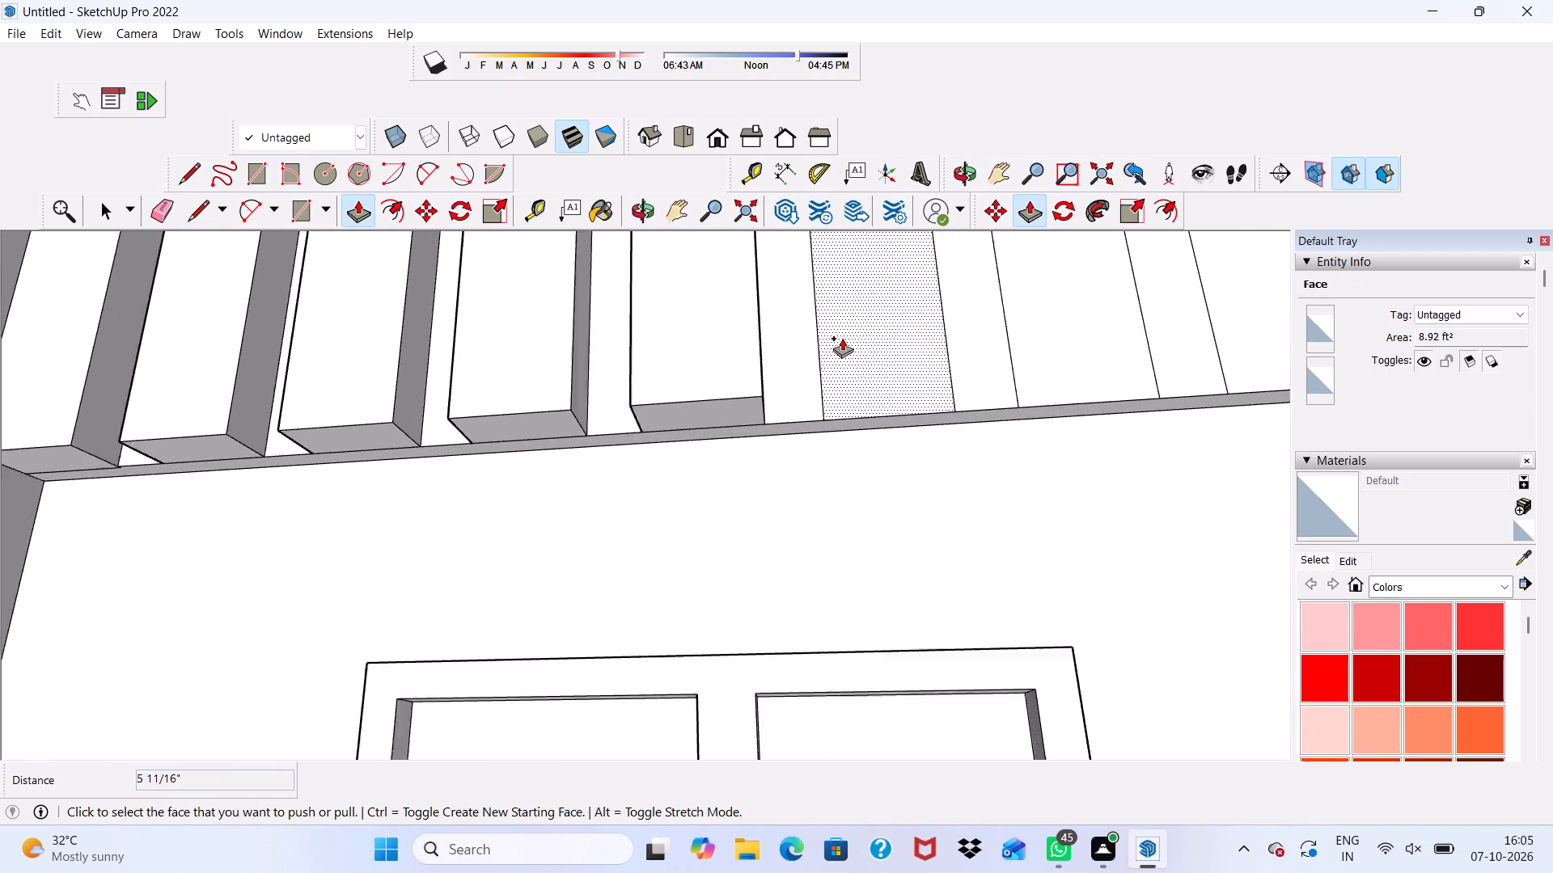
{"action": "scroll", "coordinate": [842, 338], "scroll_direction": "up", "scroll_amount": 1}
{"action": "scroll", "coordinate": [842, 338], "scroll_direction": "down", "scroll_amount": 5}
{"action": "left_click", "coordinate": [882, 361]}
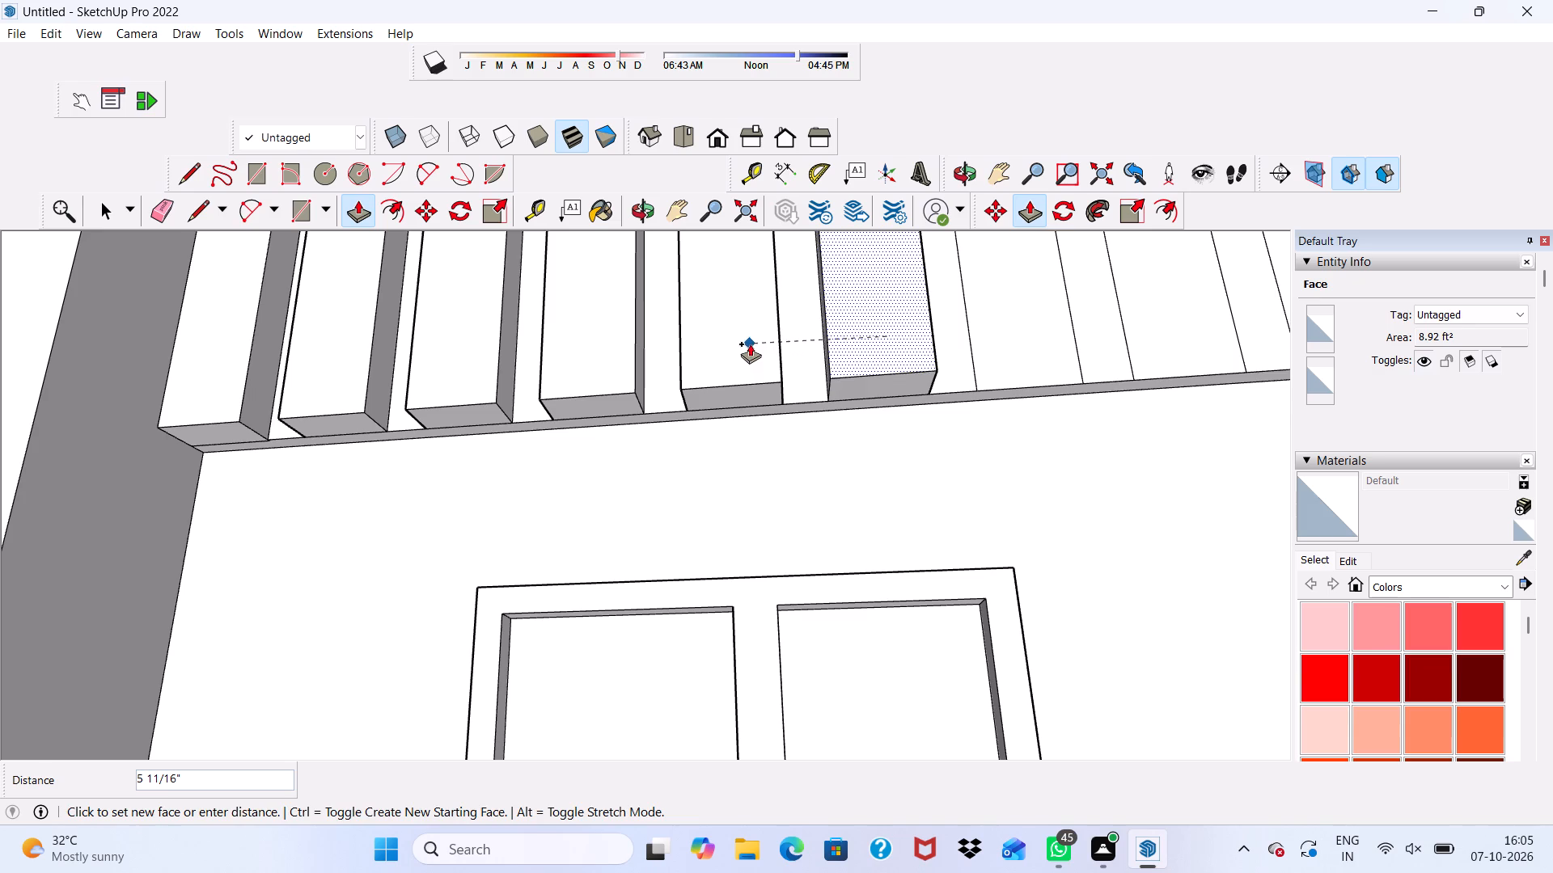
{"action": "left_click", "coordinate": [750, 344]}
{"action": "left_click", "coordinate": [1036, 345]}
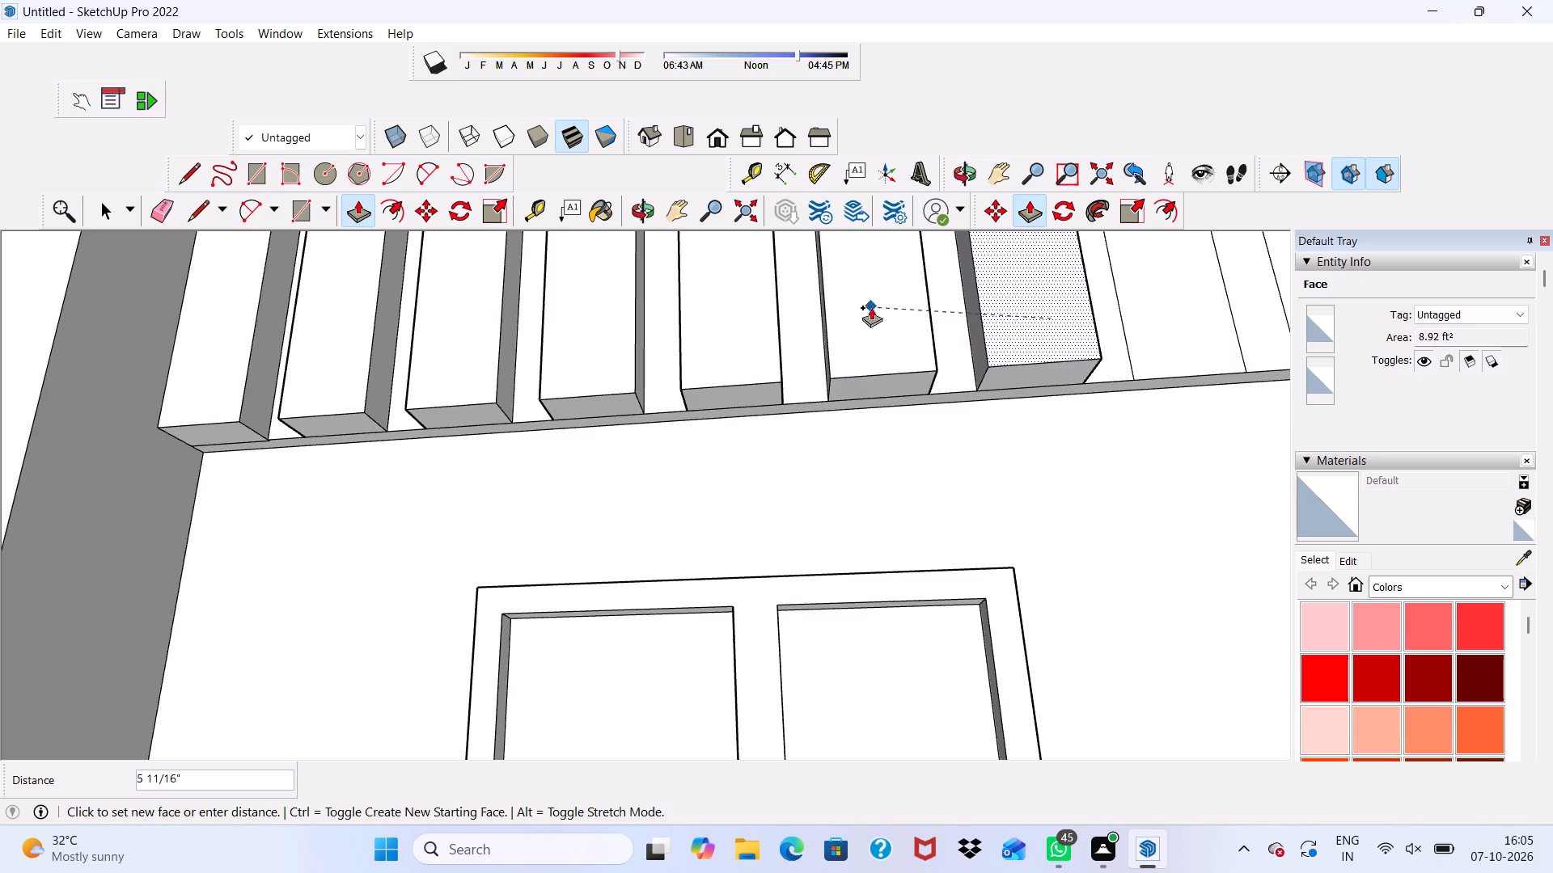
{"action": "left_click", "coordinate": [871, 307]}
{"action": "left_click", "coordinate": [1163, 343]}
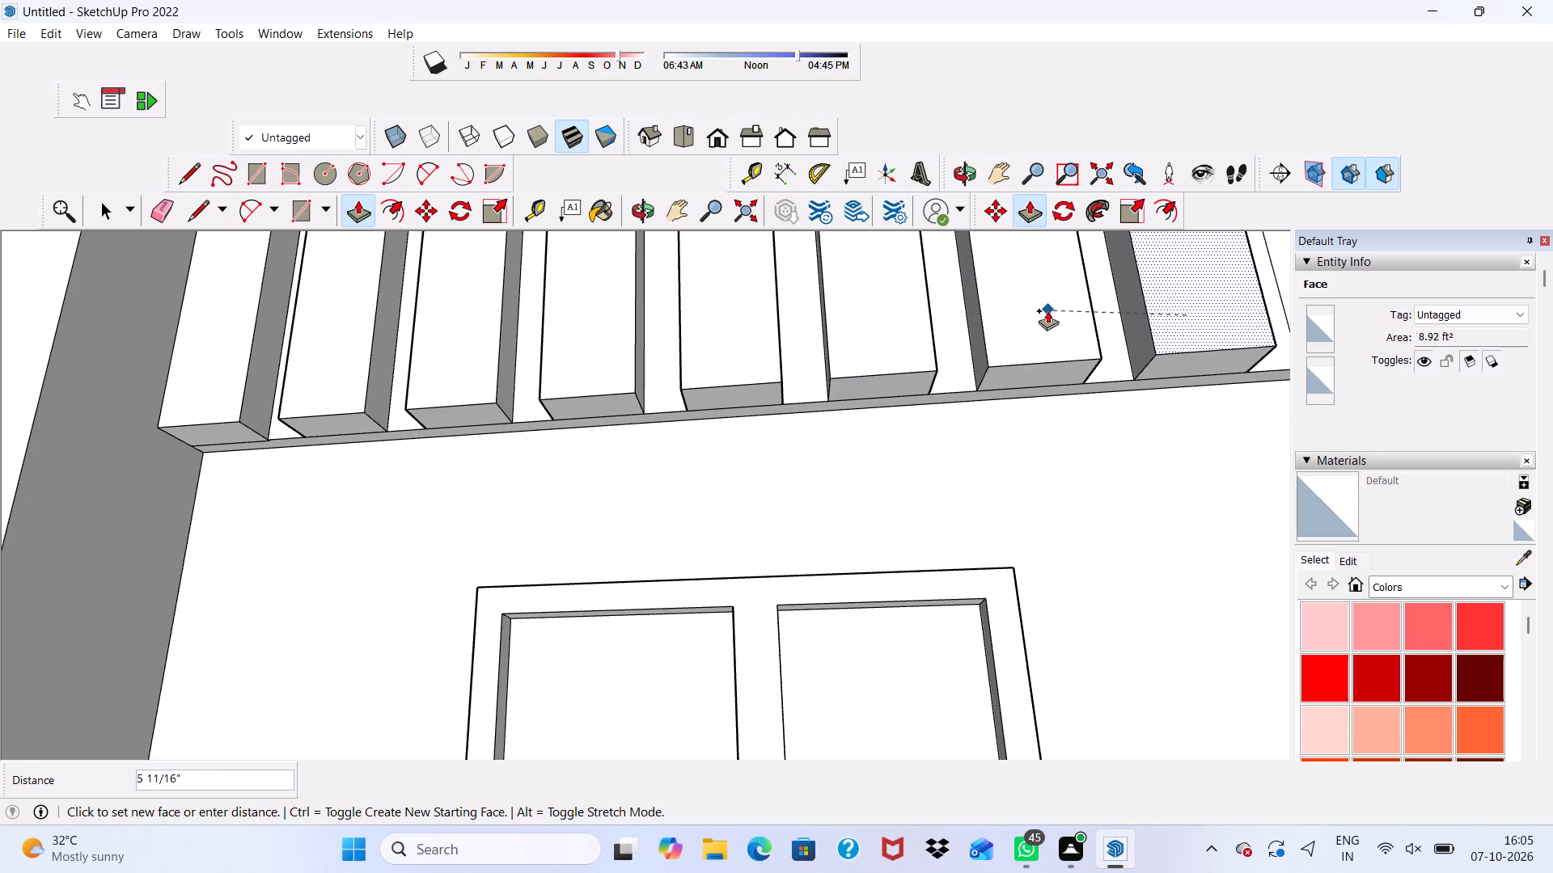
{"action": "left_click", "coordinate": [1038, 312]}
Extrude the ninth and tenth vertical strips 5 11/16" to align with the neighbouring raised strip's face.
{"action": "scroll", "coordinate": [819, 378], "scroll_direction": "down", "scroll_amount": 8}
{"action": "left_click", "coordinate": [1073, 338]}
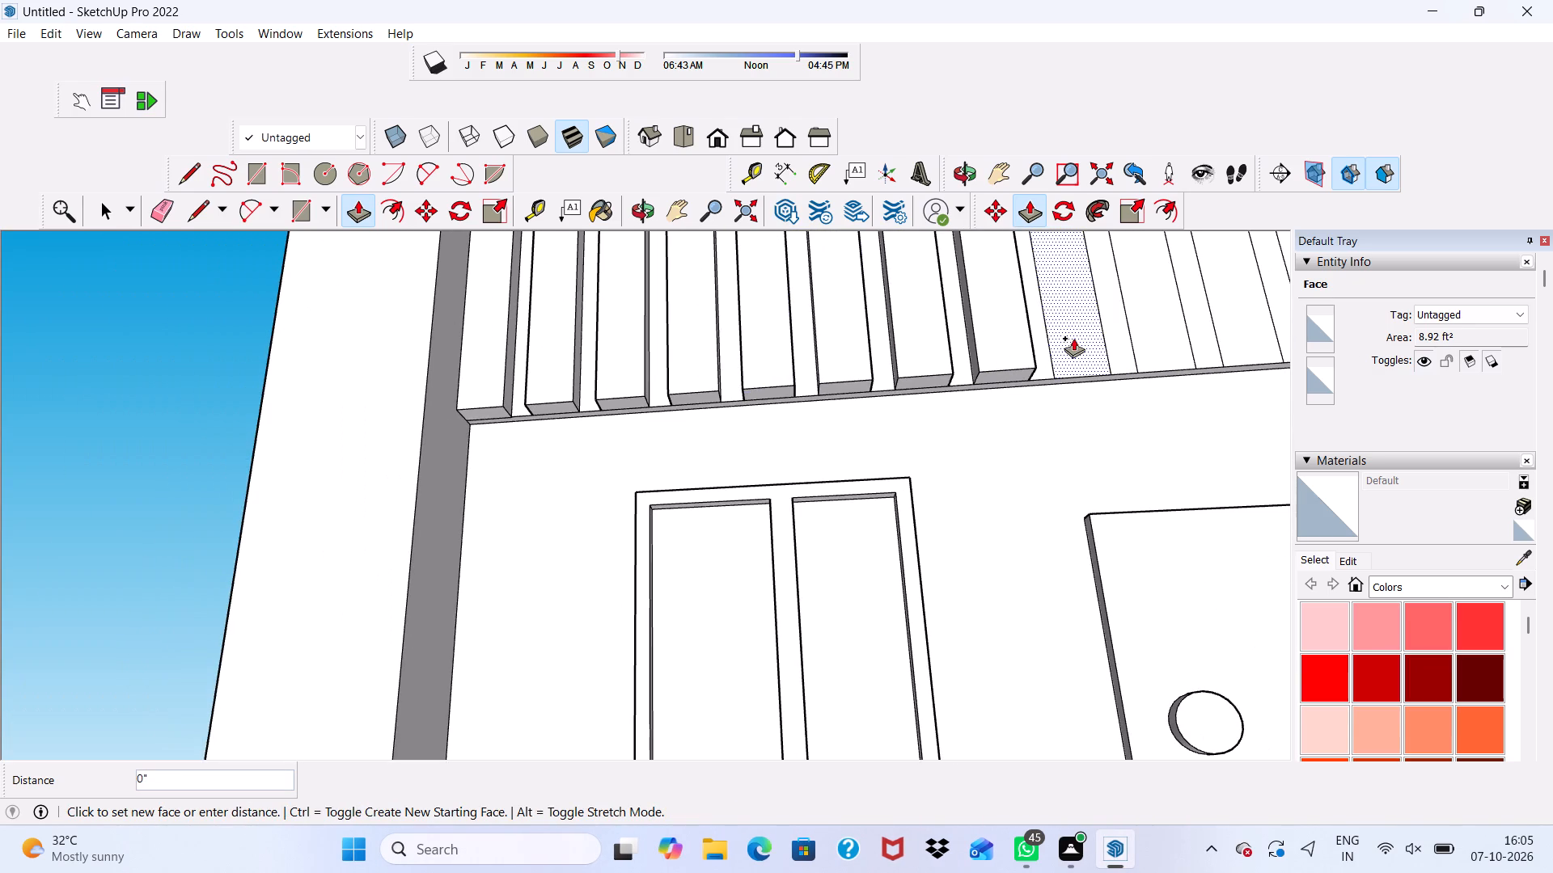
{"action": "left_click", "coordinate": [999, 314]}
{"action": "left_click", "coordinate": [1177, 336]}
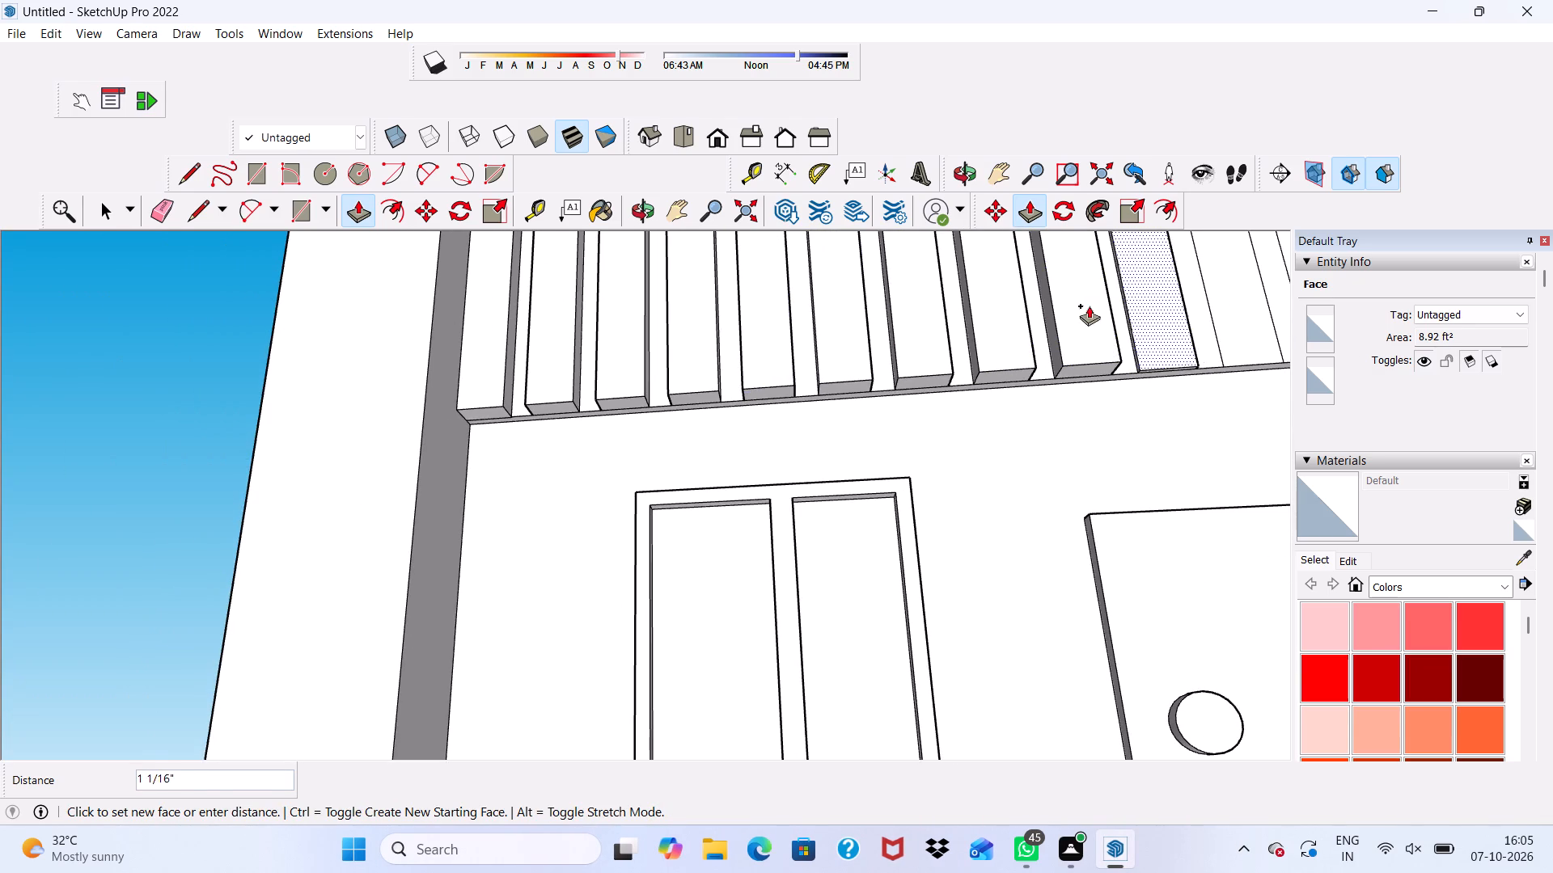
{"action": "left_click", "coordinate": [1068, 325]}
Extrude the eleventh vertical strip in the frame's recessed panel by 6" with Push/Pull.
{"action": "scroll", "coordinate": [1064, 325], "scroll_direction": "down", "scroll_amount": 4}
{"action": "scroll", "coordinate": [1179, 289], "scroll_direction": "up", "scroll_amount": 3}
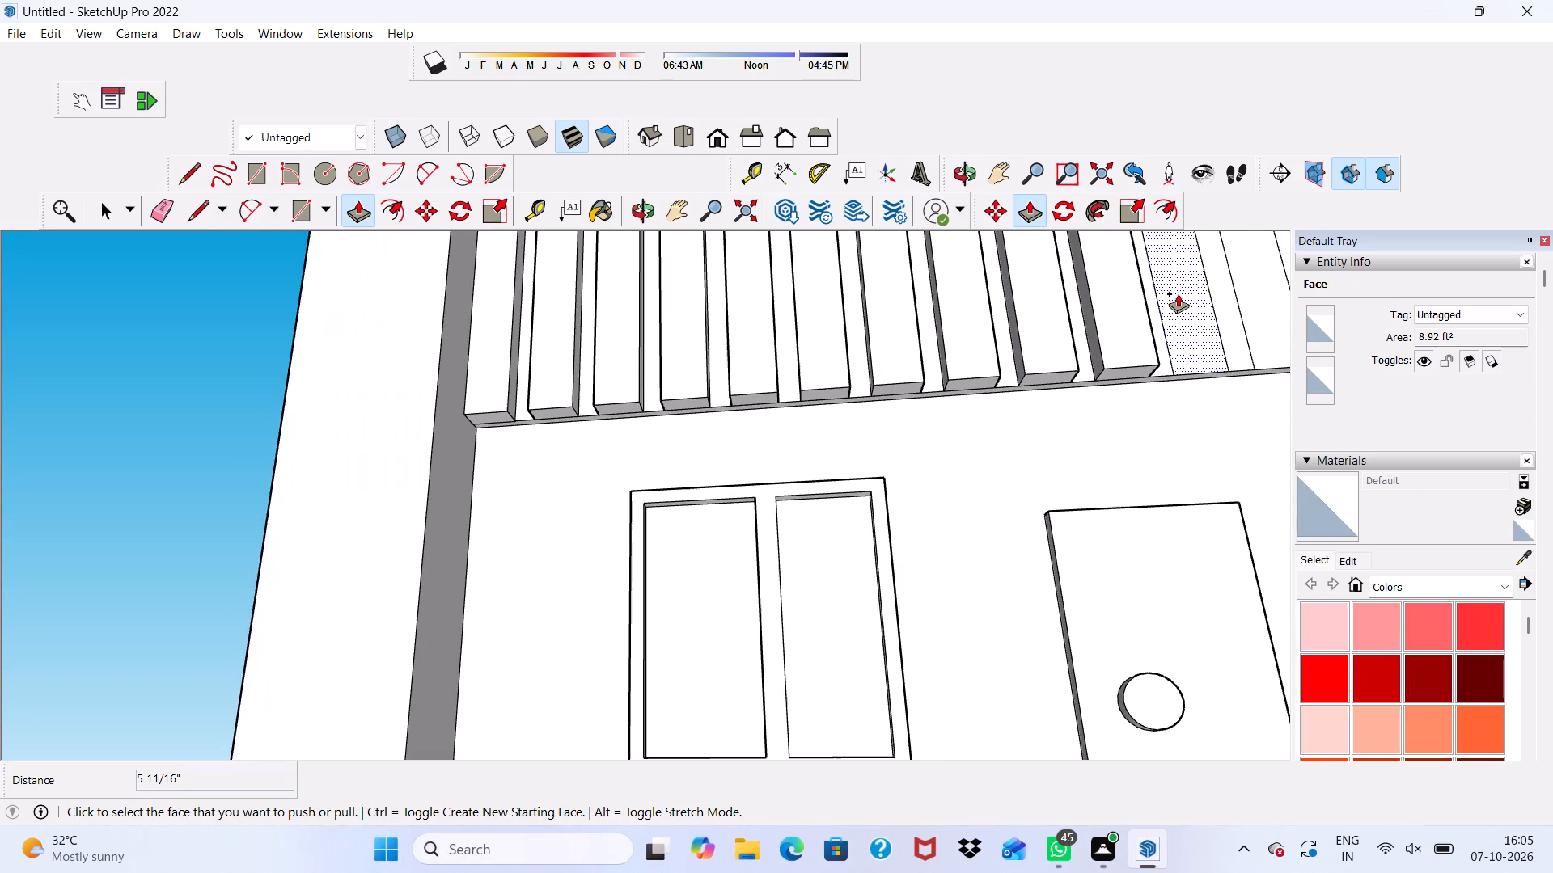
{"action": "left_click", "coordinate": [1178, 293]}
{"action": "key", "text": "3"}
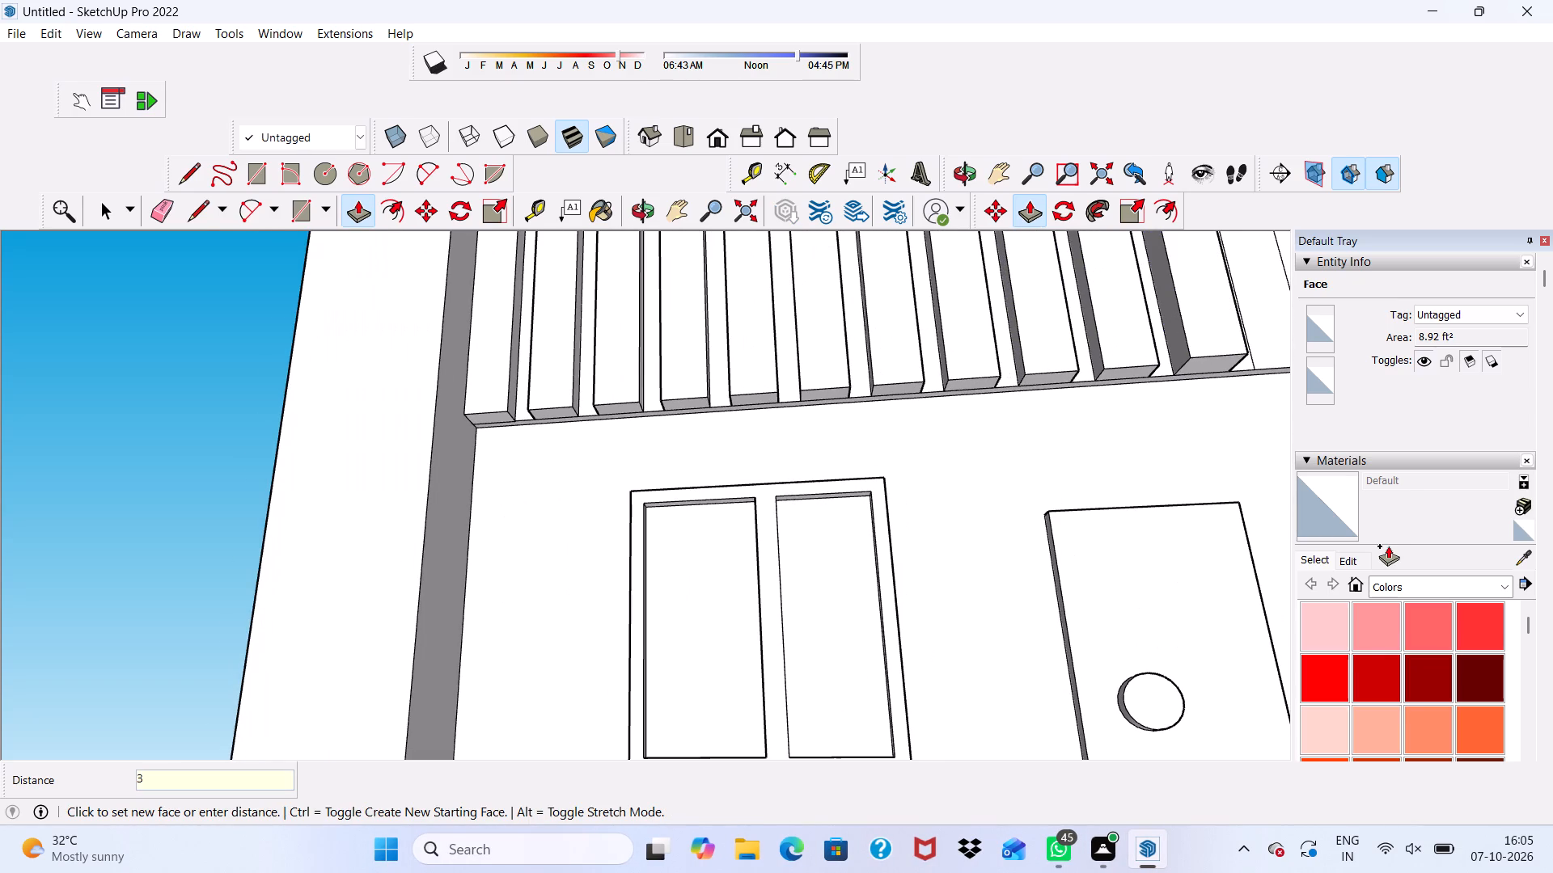
{"action": "key", "text": "BackSpace"}
{"action": "type", "text": "6\""}
{"action": "key", "text": "Return"}
Extrude the last three vertical strips 6", matching each to the face of the neighbouring raised strip.
{"action": "scroll", "coordinate": [993, 449], "scroll_direction": "down", "scroll_amount": 11}
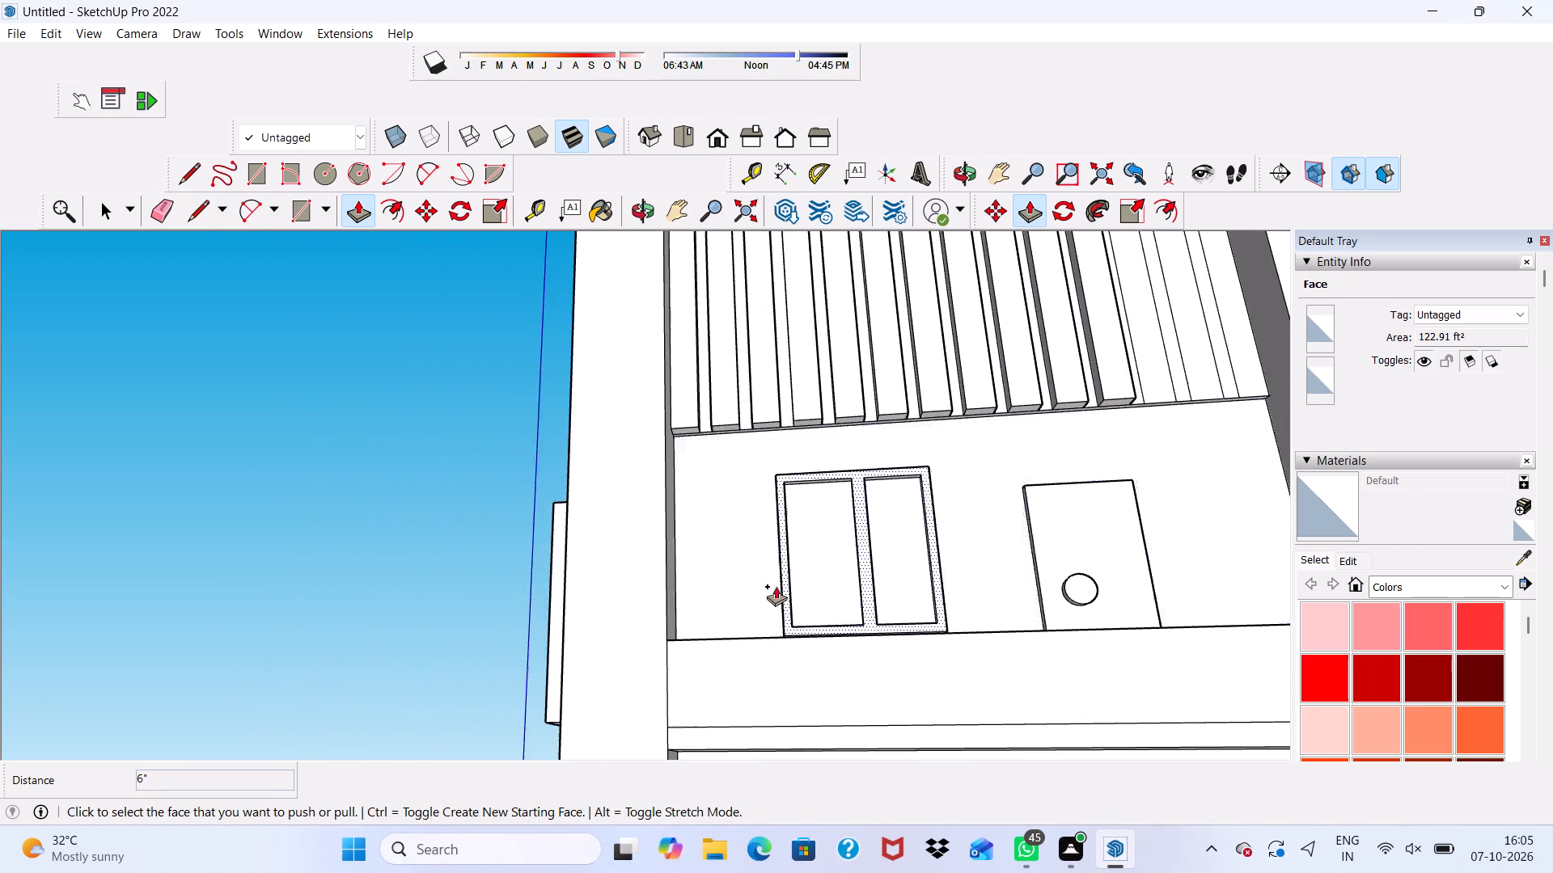
{"action": "scroll", "coordinate": [1094, 400], "scroll_direction": "up", "scroll_amount": 10}
{"action": "left_click", "coordinate": [1043, 462]}
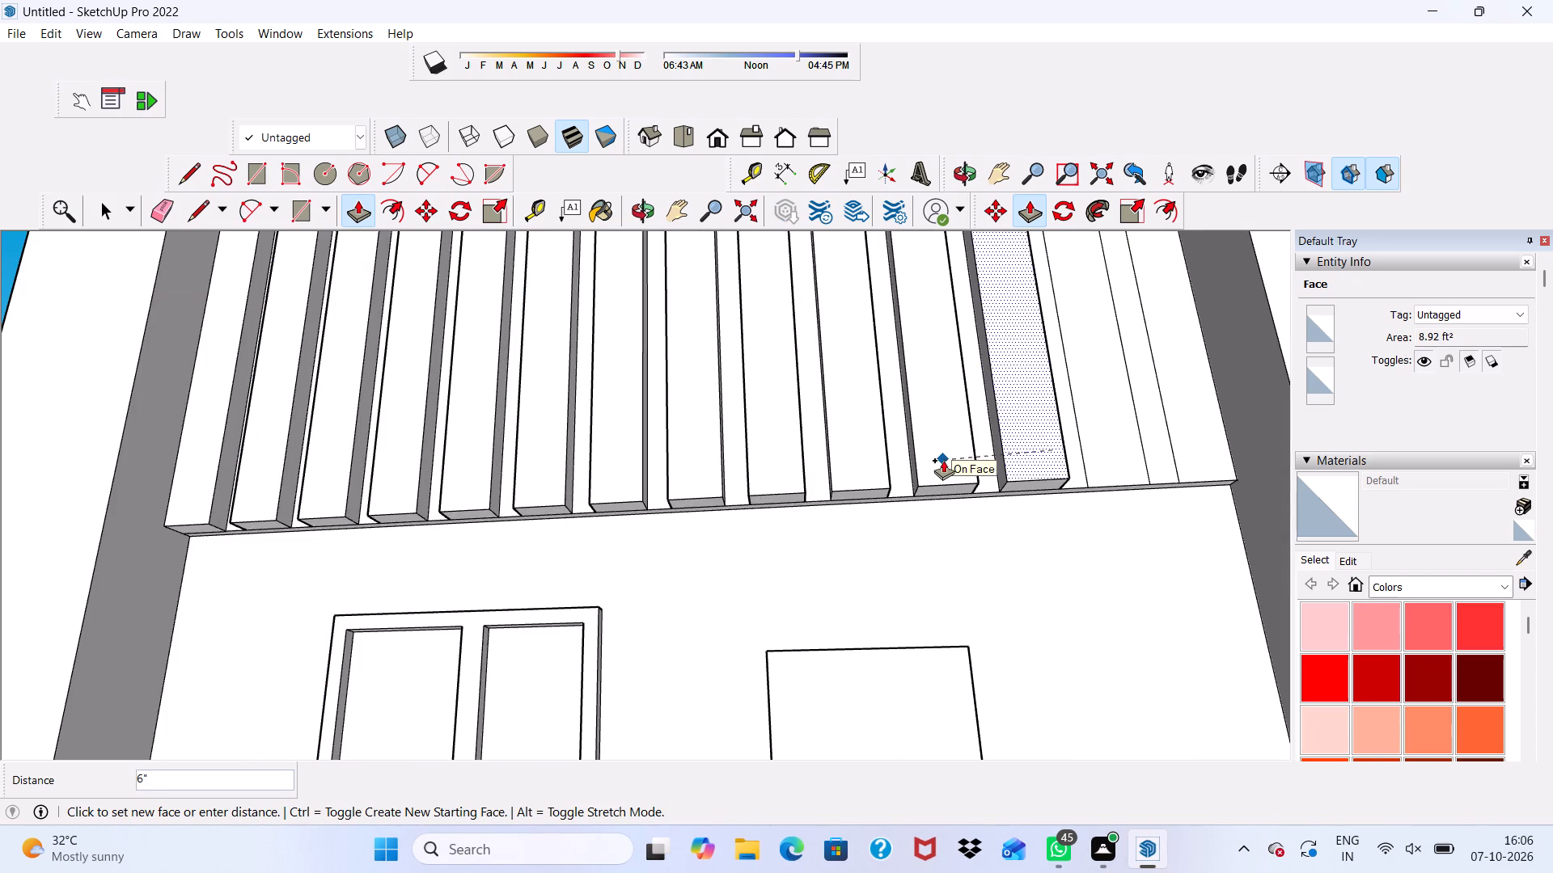
{"action": "left_click", "coordinate": [943, 460]}
{"action": "left_click", "coordinate": [1115, 458]}
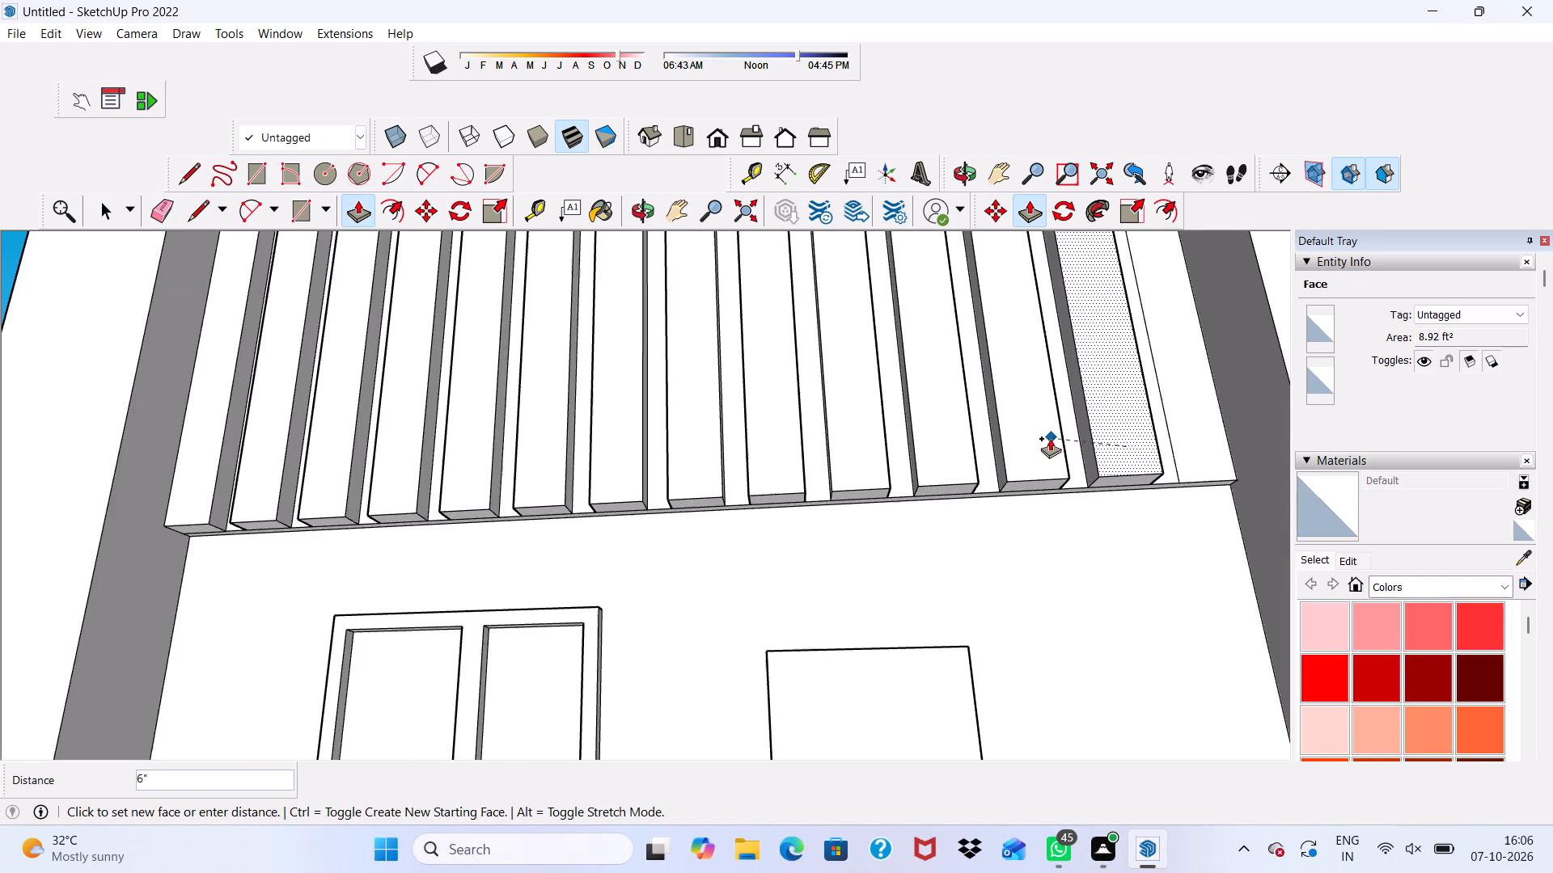
{"action": "left_click", "coordinate": [1047, 438]}
{"action": "left_click", "coordinate": [1187, 432]}
{"action": "left_click", "coordinate": [1129, 432]}
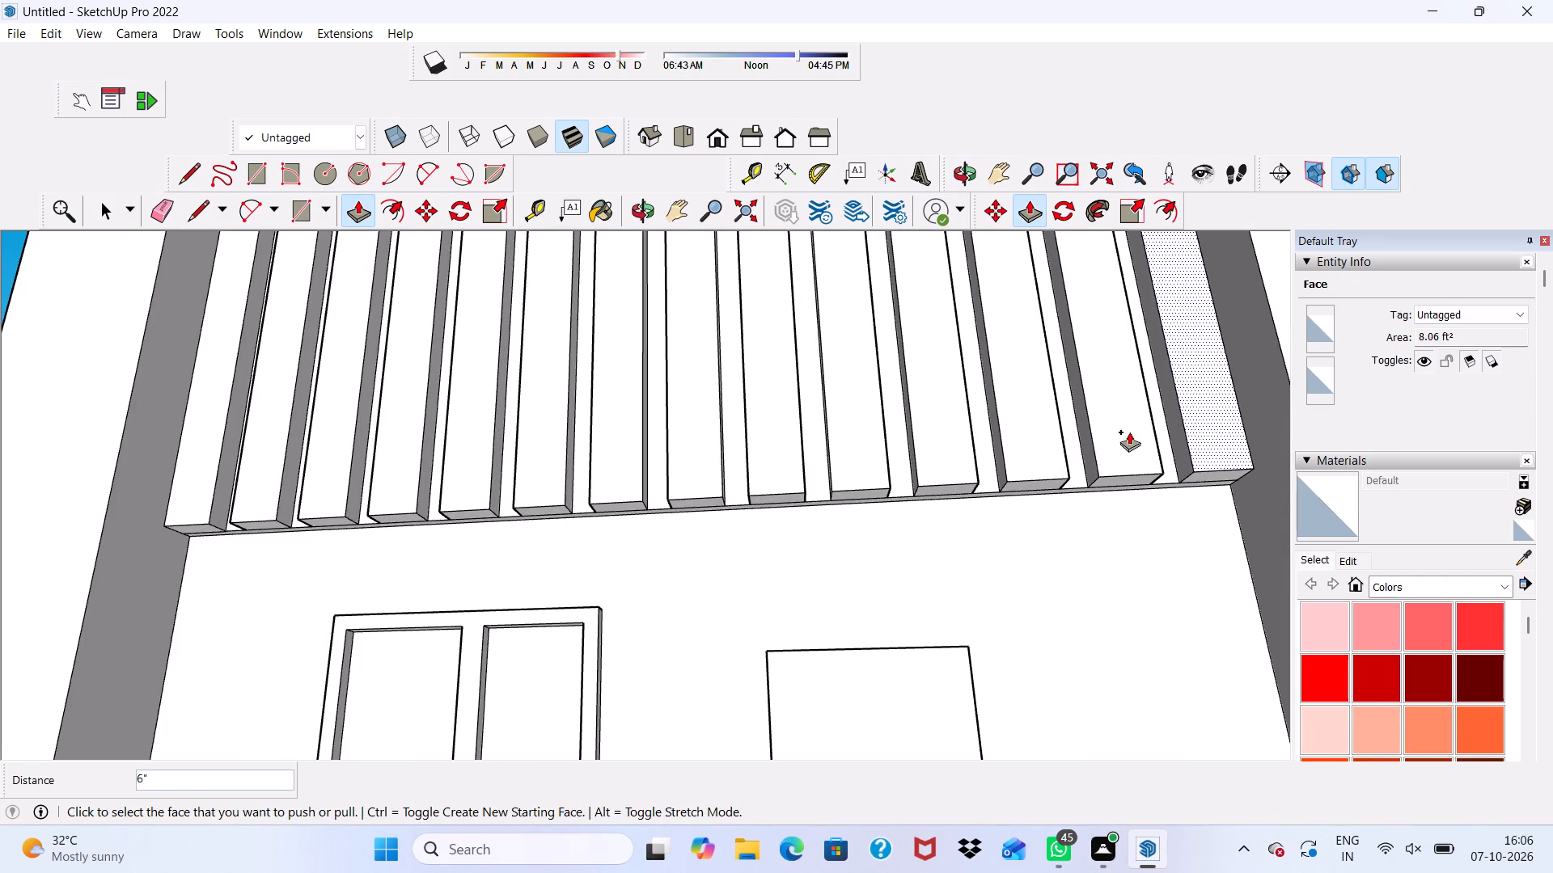
Examine the raised strips, the roof frames and the building's facades from several sides, ending at the roof corner above the corner windows.
{"action": "scroll", "coordinate": [1129, 432], "scroll_direction": "down", "scroll_amount": 15}
{"action": "middle_click_drag", "start_coordinate": [1132, 458], "coordinate": [984, 521]}
{"action": "scroll", "coordinate": [990, 510], "scroll_direction": "down", "scroll_amount": 1}
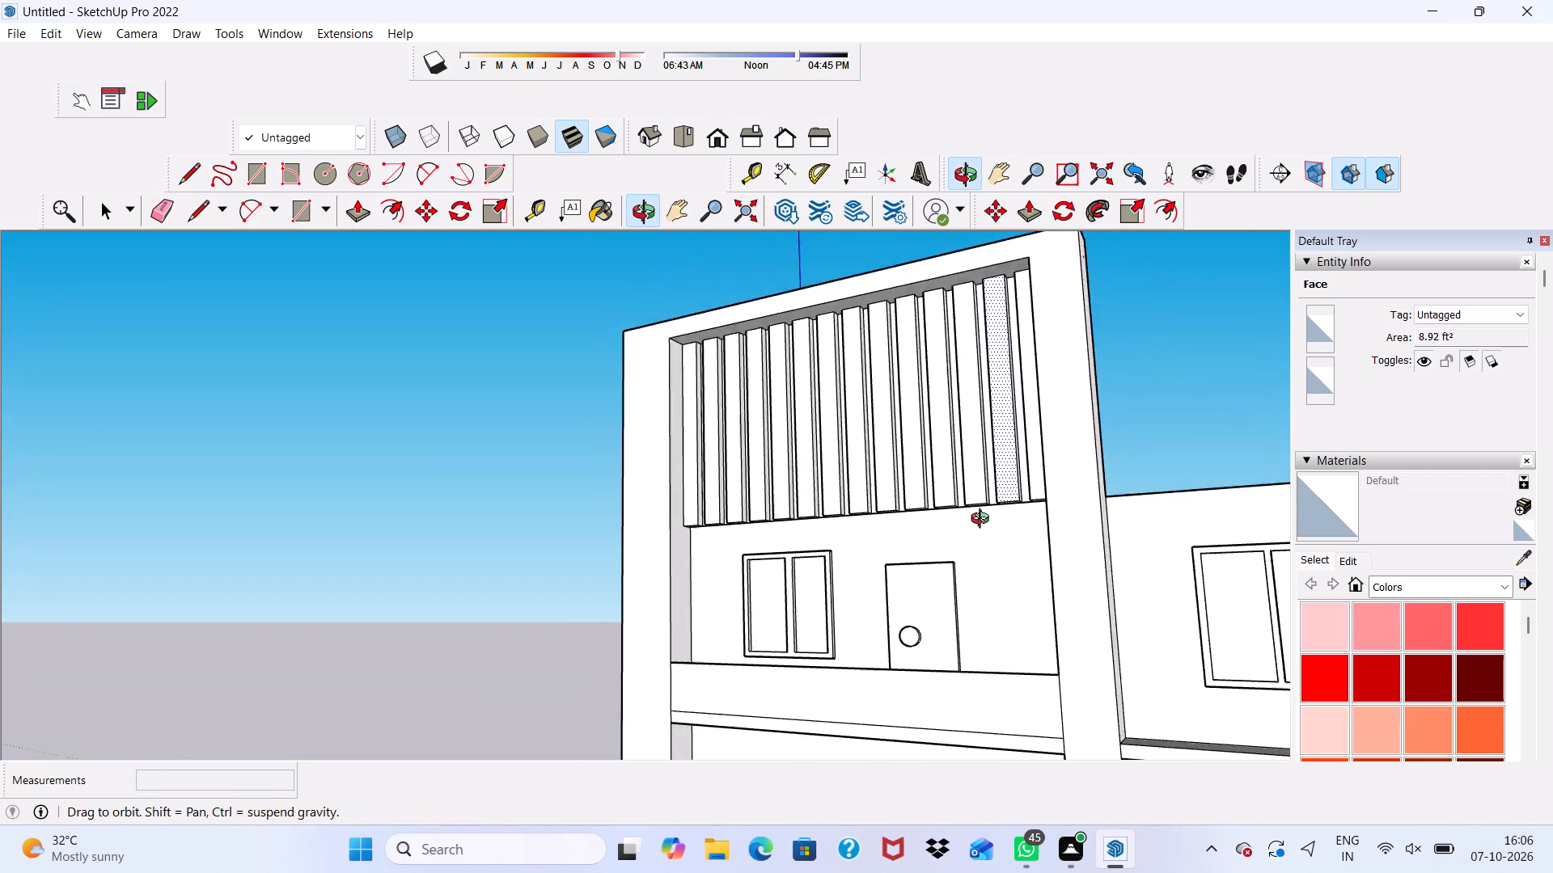
{"action": "middle_click_drag", "start_coordinate": [984, 521], "coordinate": [1145, 533]}
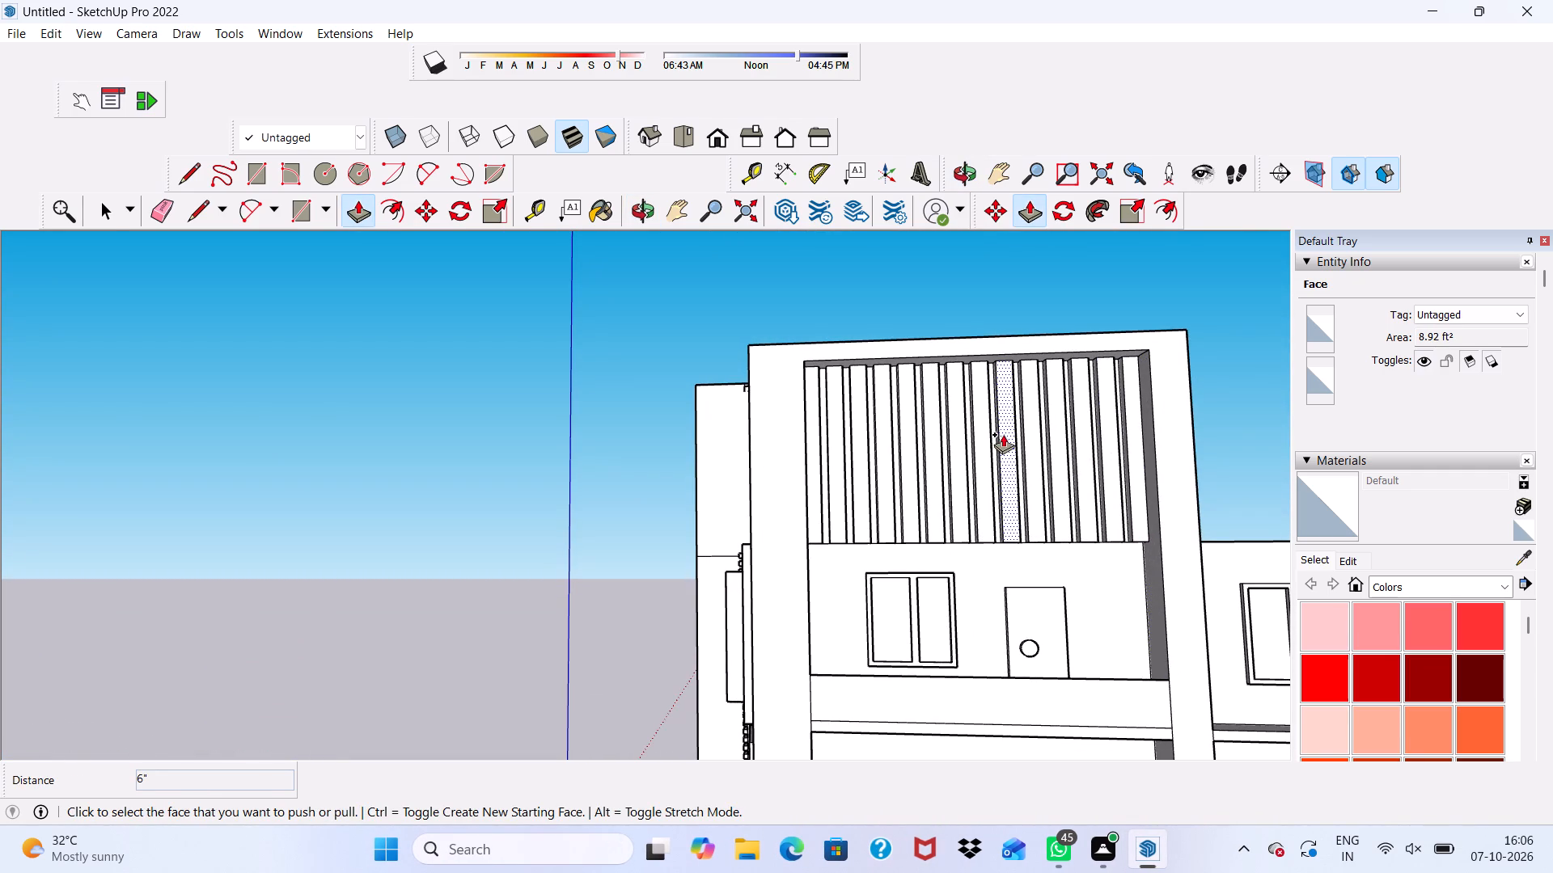
{"action": "key", "text": "space"}
{"action": "scroll", "coordinate": [1003, 434], "scroll_direction": "down", "scroll_amount": 4}
{"action": "middle_click_drag", "start_coordinate": [947, 394], "coordinate": [1102, 505]}
{"action": "scroll", "coordinate": [1119, 504], "scroll_direction": "up", "scroll_amount": 3}
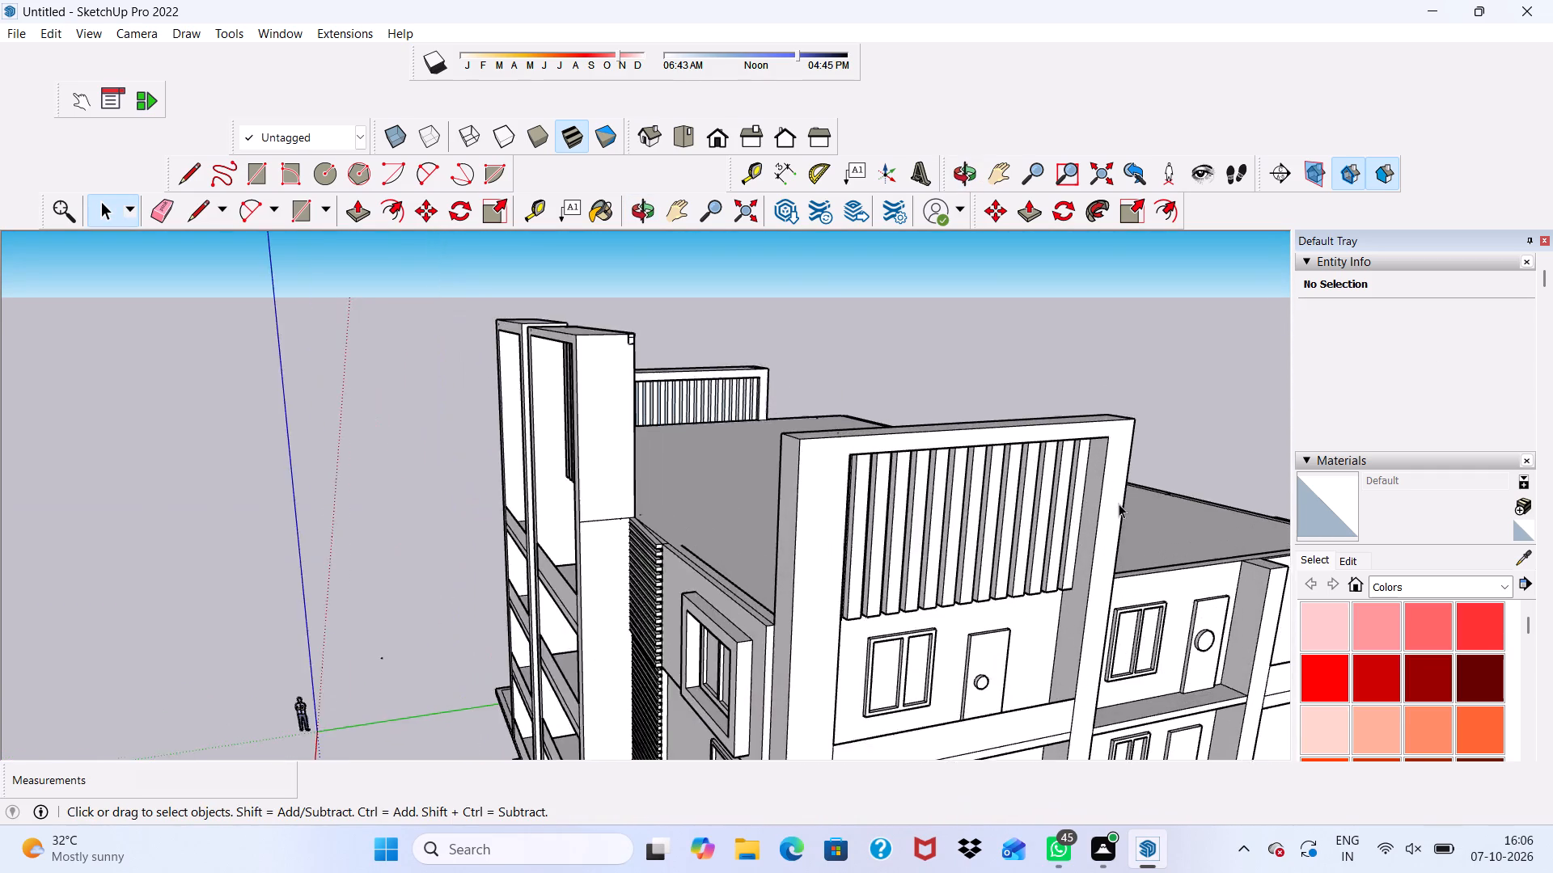
{"action": "scroll", "coordinate": [1119, 504], "scroll_direction": "up", "scroll_amount": 6}
{"action": "scroll", "coordinate": [1023, 445], "scroll_direction": "down", "scroll_amount": 8}
{"action": "middle_click_drag", "start_coordinate": [1148, 466], "coordinate": [485, 521]}
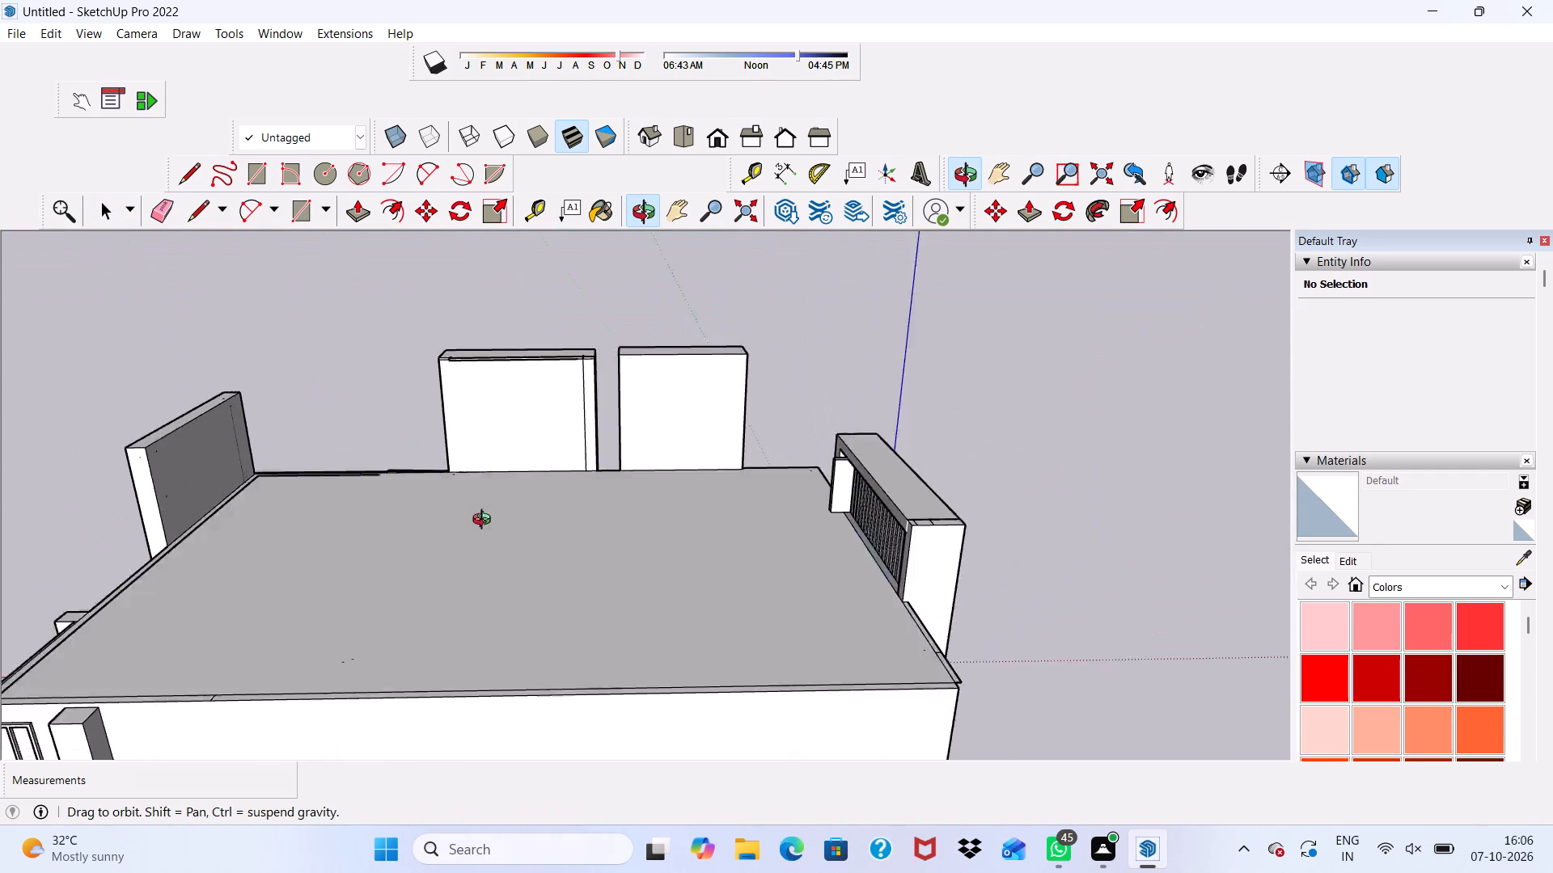
{"action": "middle_click_drag", "start_coordinate": [485, 521], "coordinate": [885, 443]}
{"action": "scroll", "coordinate": [912, 466], "scroll_direction": "down", "scroll_amount": 1}
{"action": "middle_click_drag", "start_coordinate": [443, 509], "coordinate": [737, 530]}
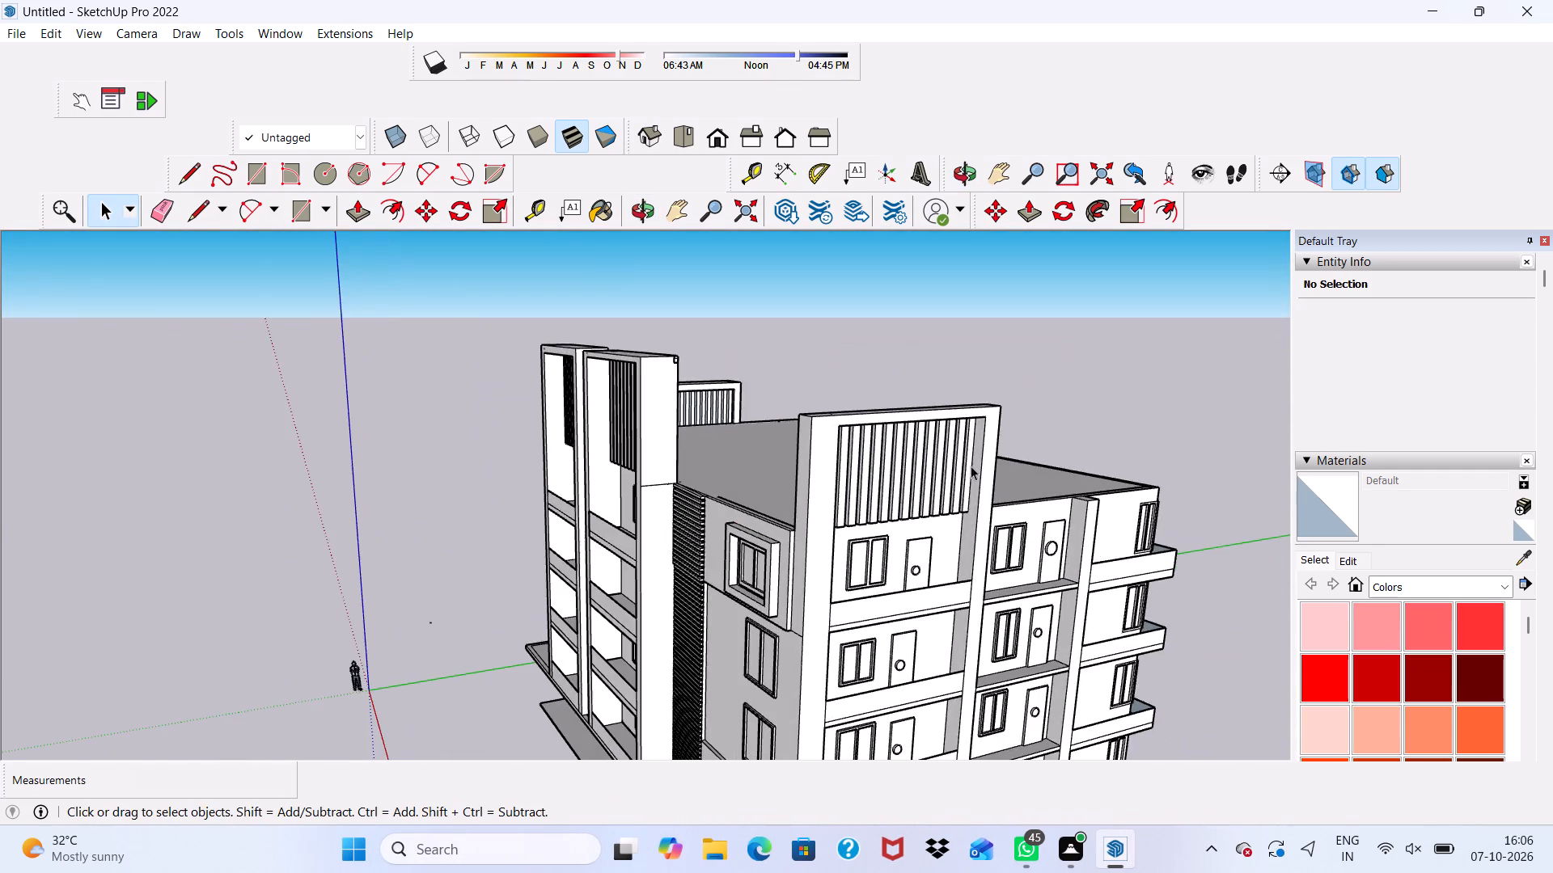
{"action": "scroll", "coordinate": [702, 429], "scroll_direction": "up", "scroll_amount": 5}
{"action": "scroll", "coordinate": [714, 462], "scroll_direction": "down", "scroll_amount": 1}
{"action": "middle_click_drag", "start_coordinate": [717, 463], "coordinate": [889, 499]}
{"action": "scroll", "coordinate": [984, 458], "scroll_direction": "up", "scroll_amount": 1}
{"action": "scroll", "coordinate": [879, 431], "scroll_direction": "down", "scroll_amount": 9}
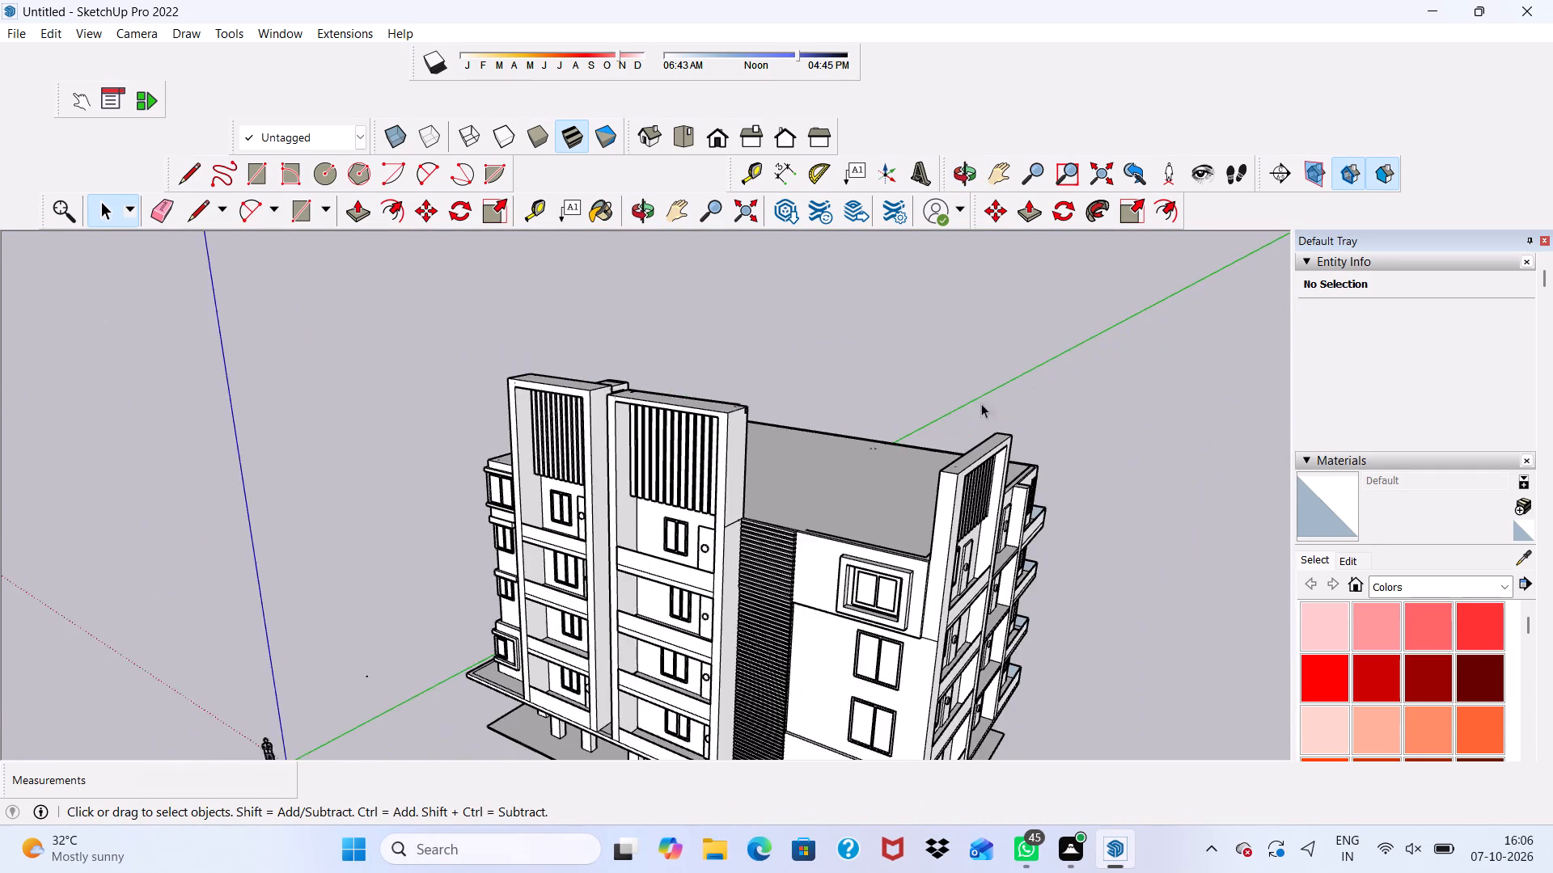
{"action": "scroll", "coordinate": [981, 403], "scroll_direction": "down", "scroll_amount": 2}
{"action": "middle_click_drag", "start_coordinate": [1035, 487], "coordinate": [799, 376]}
{"action": "scroll", "coordinate": [692, 425], "scroll_direction": "up", "scroll_amount": 2}
{"action": "scroll", "coordinate": [693, 432], "scroll_direction": "down", "scroll_amount": 8}
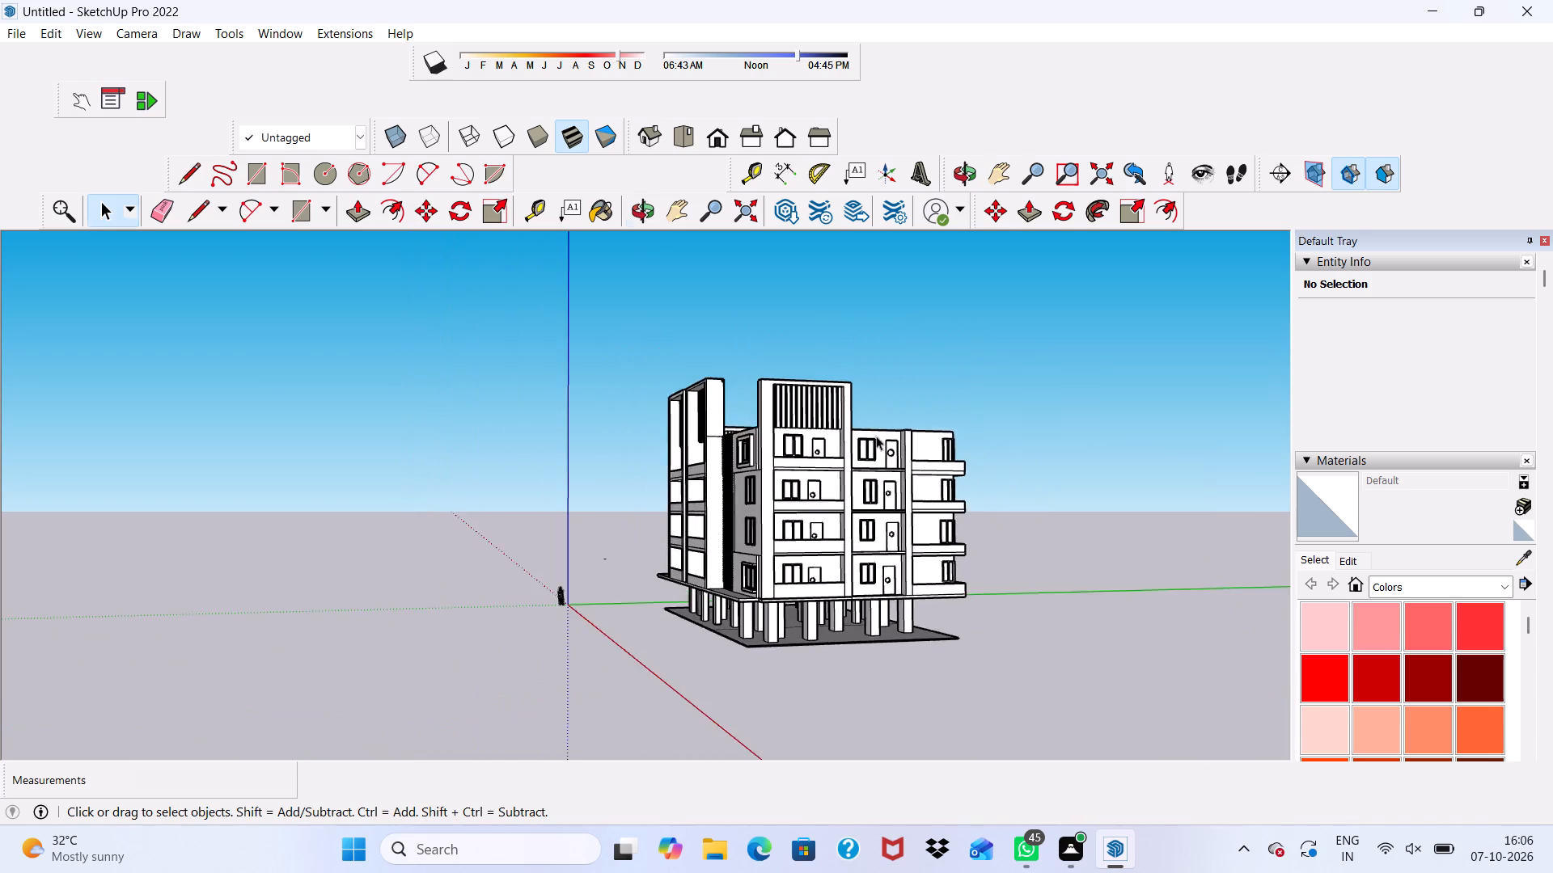
{"action": "middle_click_drag", "start_coordinate": [876, 436], "coordinate": [532, 483]}
{"action": "scroll", "coordinate": [628, 572], "scroll_direction": "up", "scroll_amount": 3}
{"action": "scroll", "coordinate": [779, 426], "scroll_direction": "up", "scroll_amount": 8}
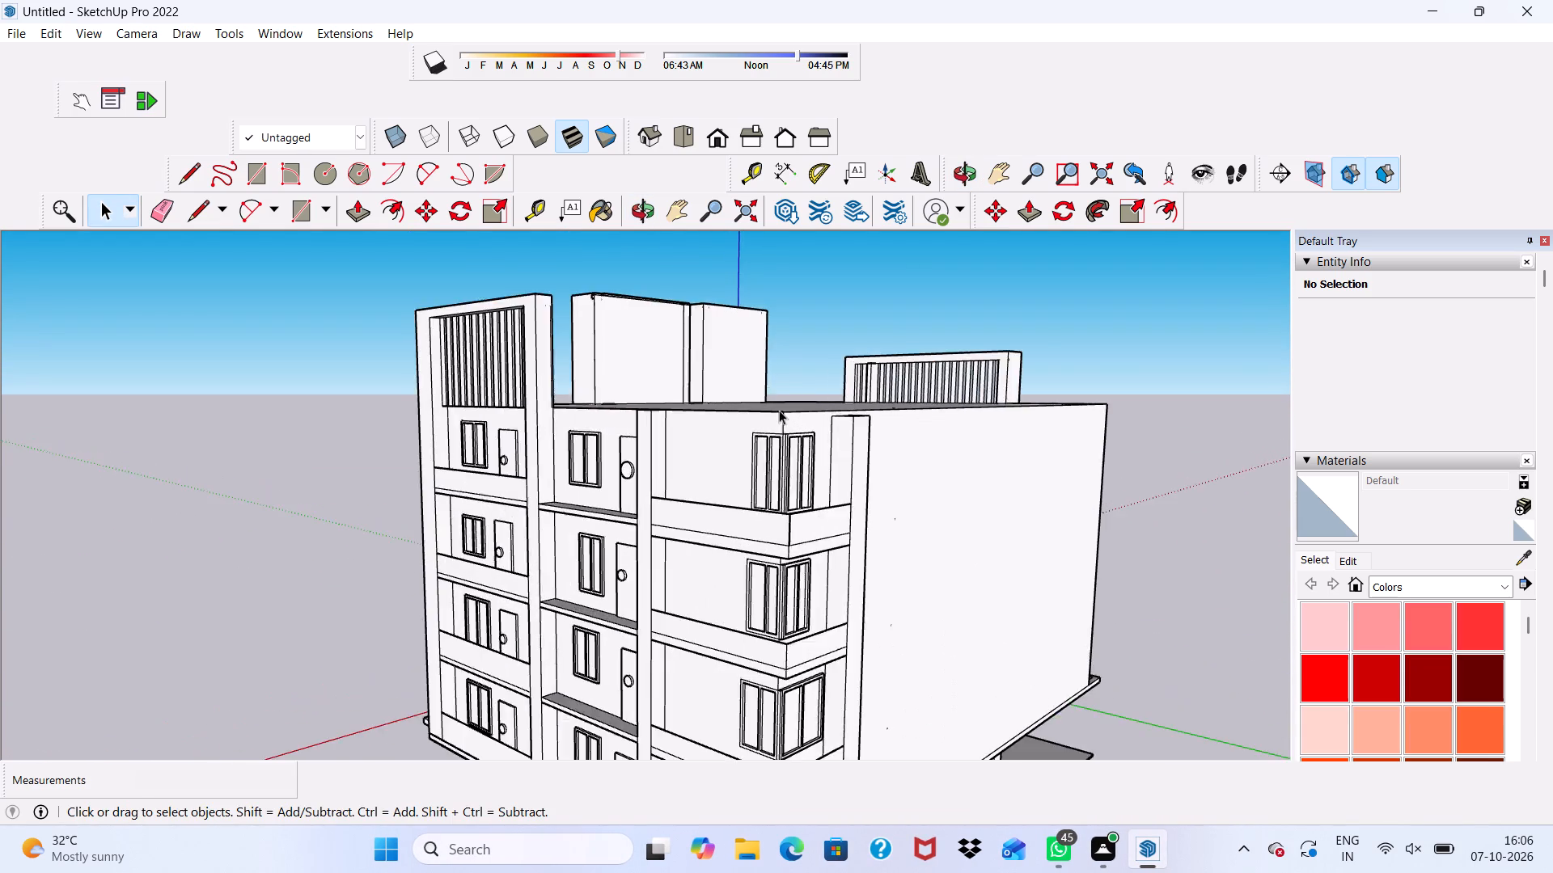
{"action": "scroll", "coordinate": [779, 410], "scroll_direction": "up", "scroll_amount": 12}
{"action": "middle_click_drag", "start_coordinate": [735, 420], "coordinate": [716, 424]}
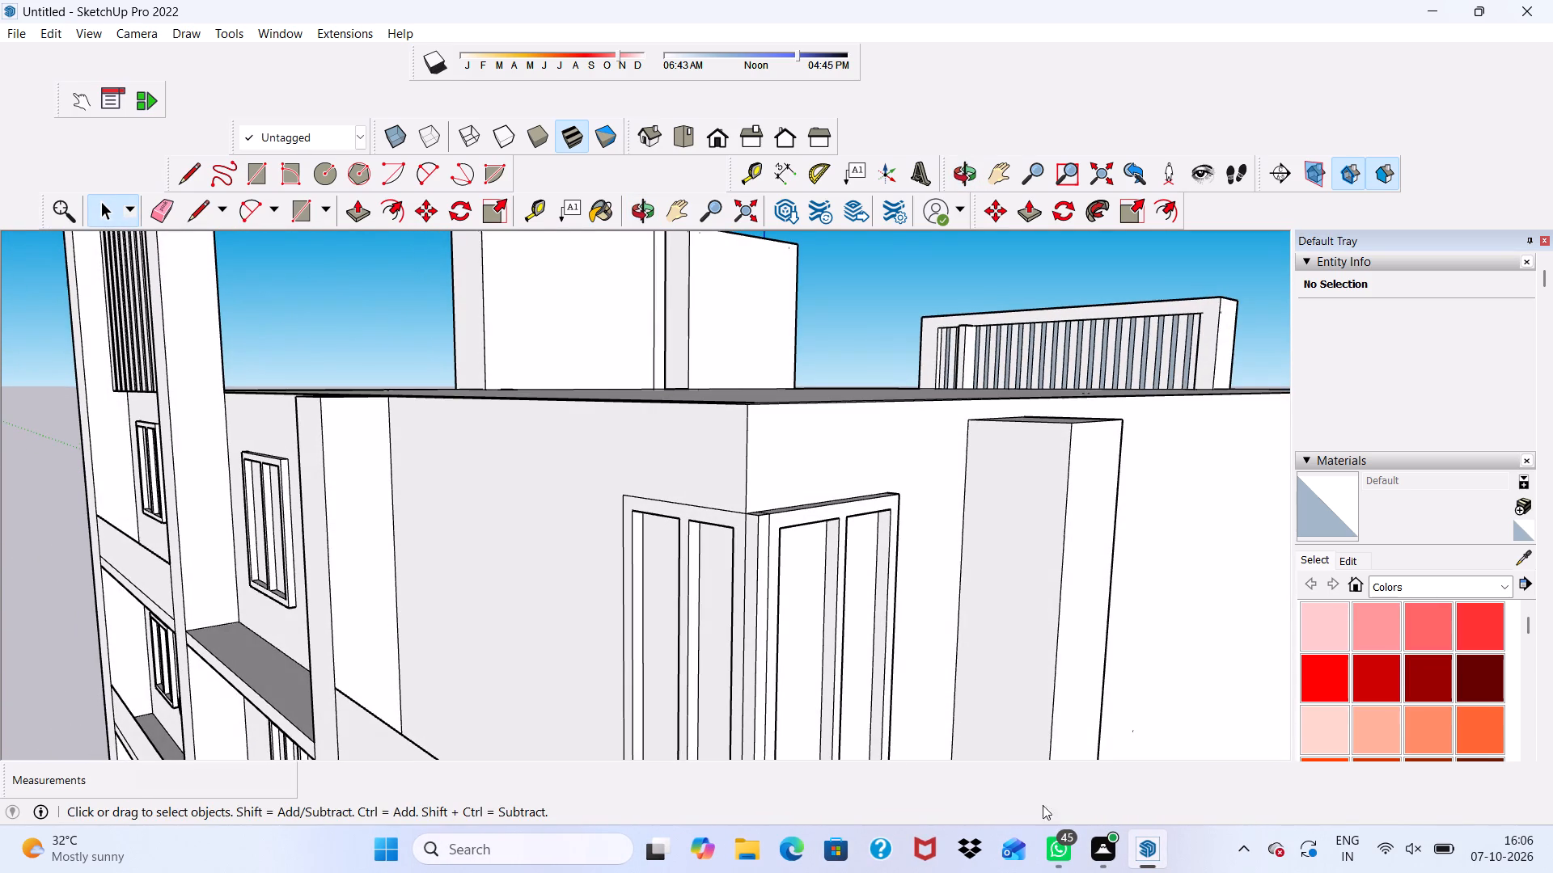
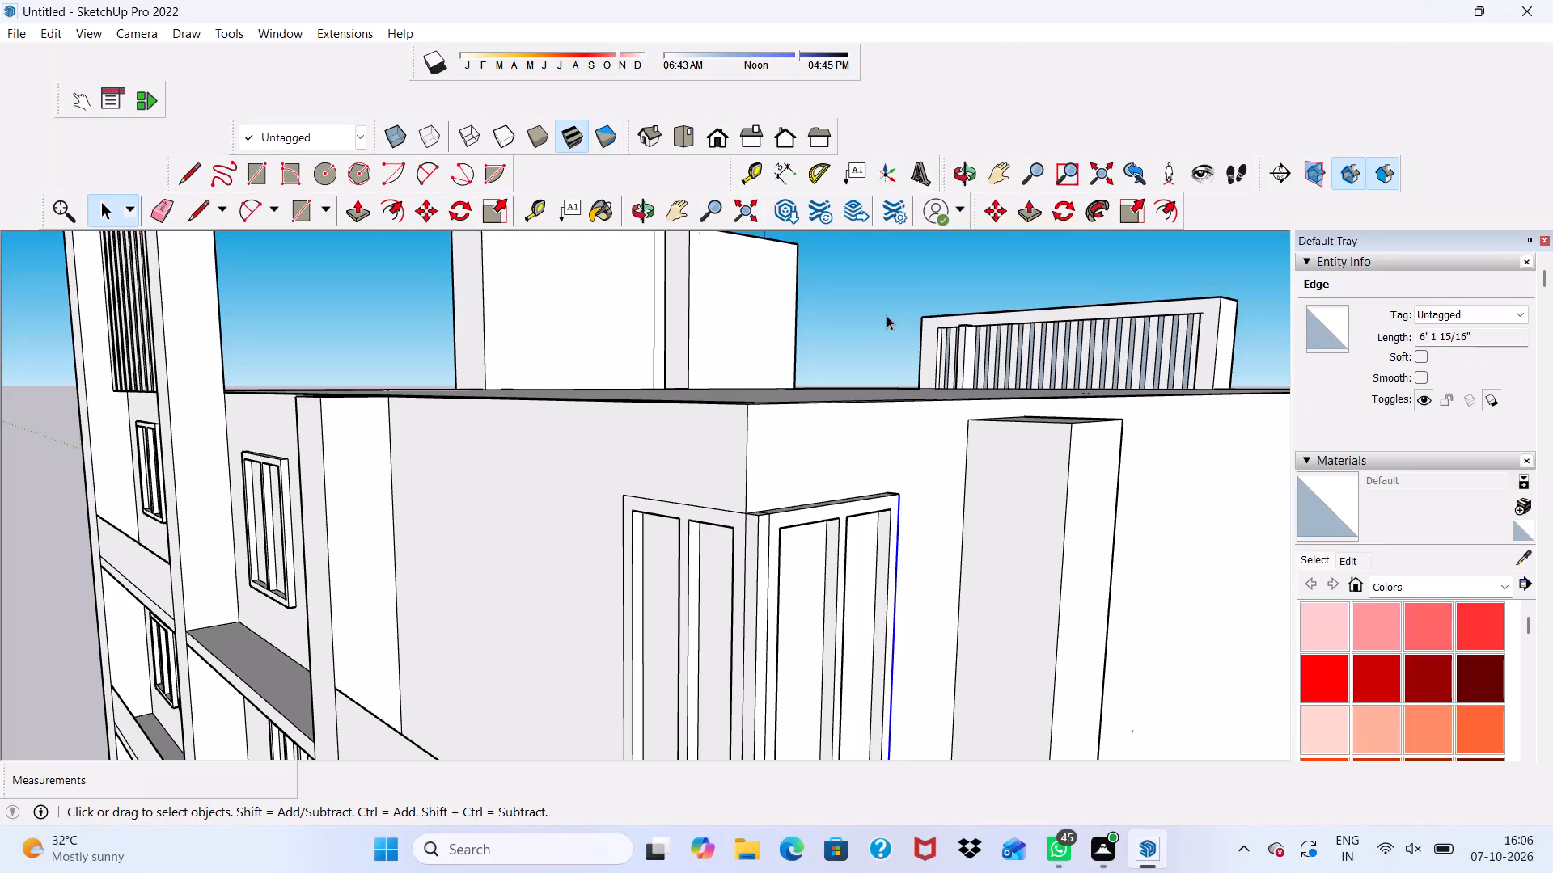
Examine the whole apartment building model from several sides, checking the roof, slatted parapet frames, balconies, windows and ground-level columns.
{"action": "scroll", "coordinate": [793, 462], "scroll_direction": "down", "scroll_amount": 8}
{"action": "scroll", "coordinate": [738, 603], "scroll_direction": "down", "scroll_amount": 3}
{"action": "middle_click_drag", "start_coordinate": [738, 601], "coordinate": [797, 625]}
{"action": "scroll", "coordinate": [636, 554], "scroll_direction": "down", "scroll_amount": 4}
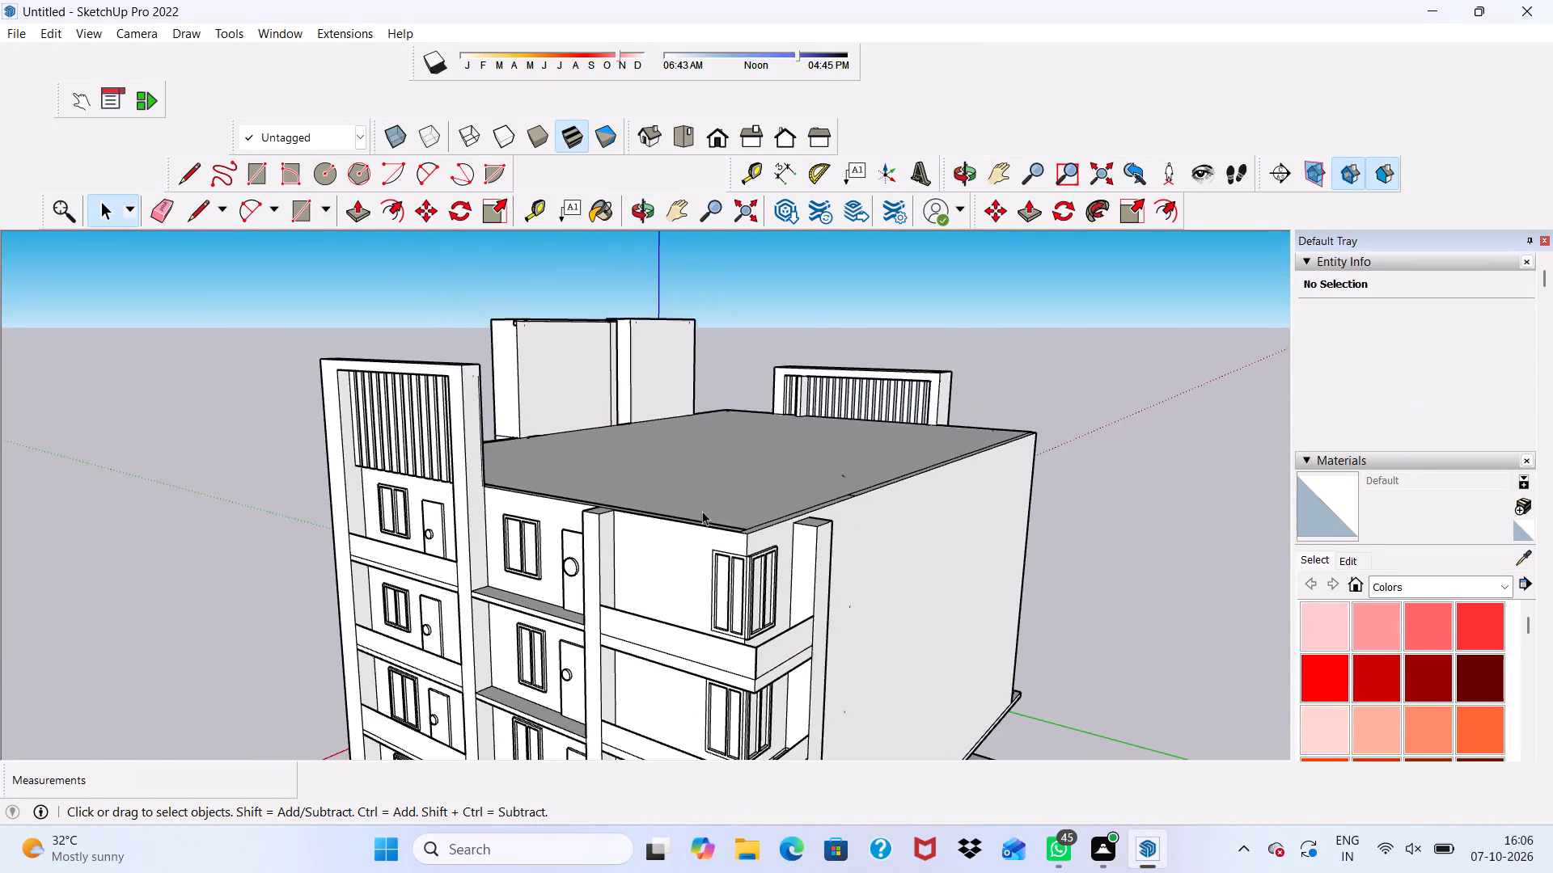
{"action": "scroll", "coordinate": [702, 511], "scroll_direction": "down", "scroll_amount": 4}
{"action": "middle_click_drag", "start_coordinate": [636, 550], "coordinate": [758, 487]}
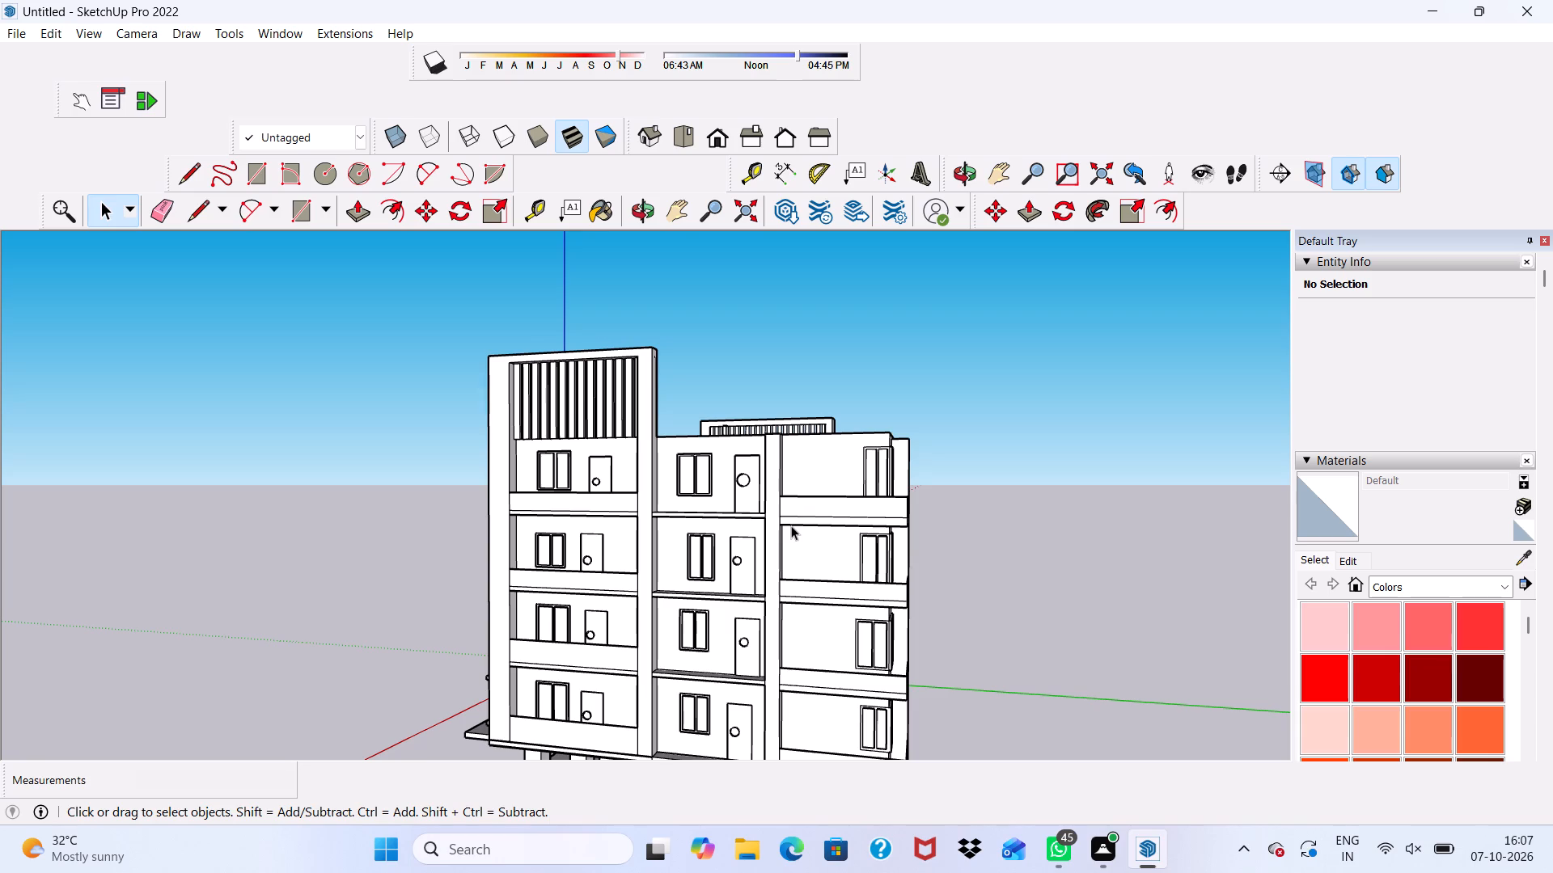
{"action": "scroll", "coordinate": [791, 525], "scroll_direction": "down", "scroll_amount": 5}
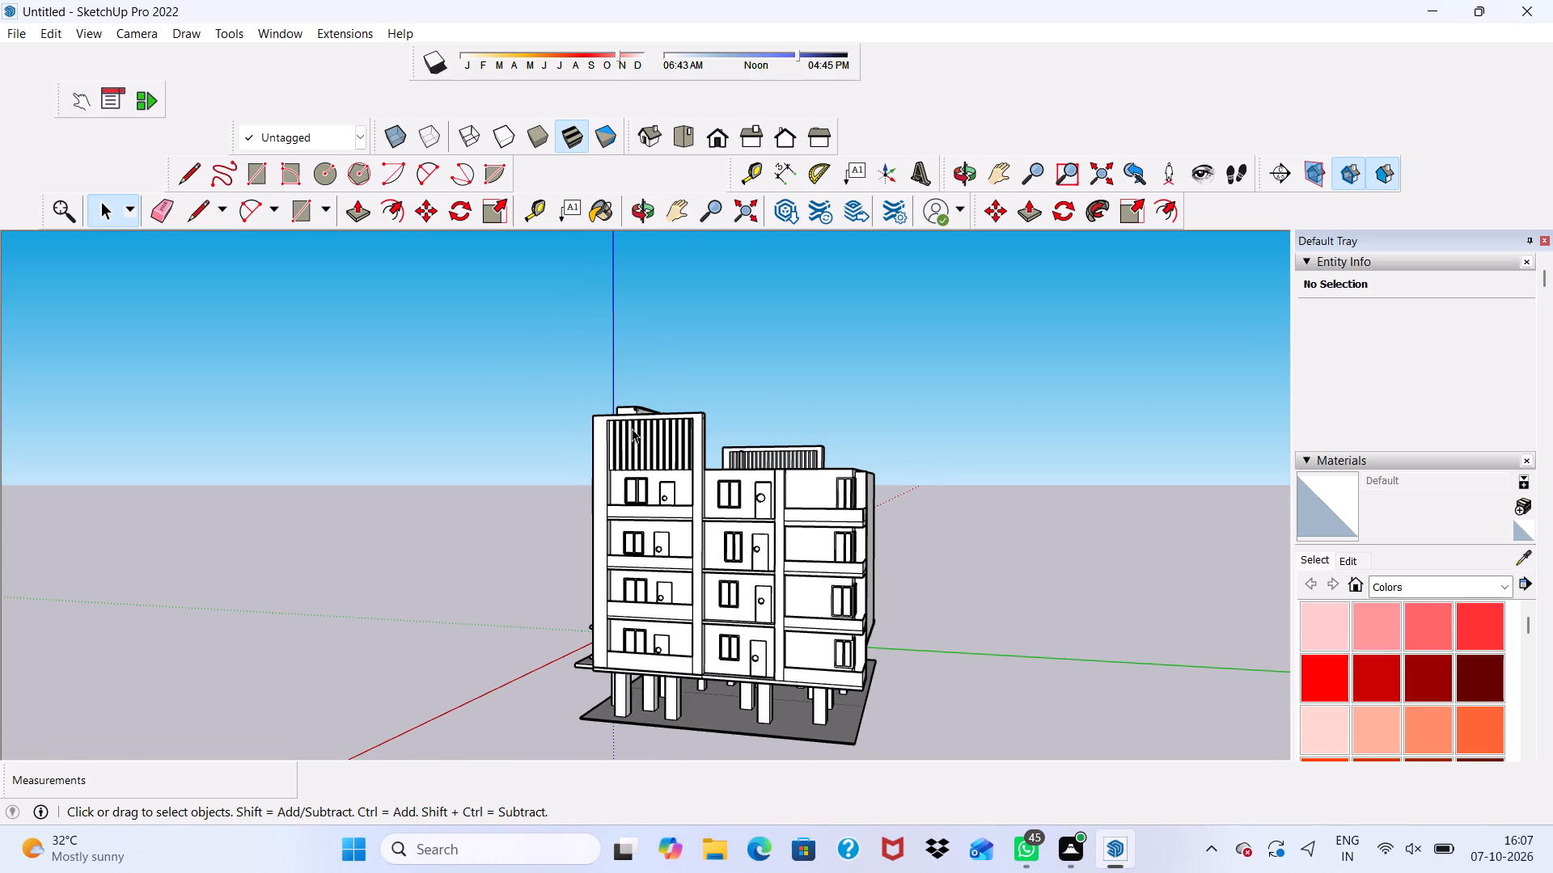
{"action": "scroll", "coordinate": [695, 448], "scroll_direction": "down", "scroll_amount": 4}
{"action": "middle_click_drag", "start_coordinate": [726, 498], "coordinate": [881, 531]}
{"action": "middle_click_drag", "start_coordinate": [846, 533], "coordinate": [684, 539]}
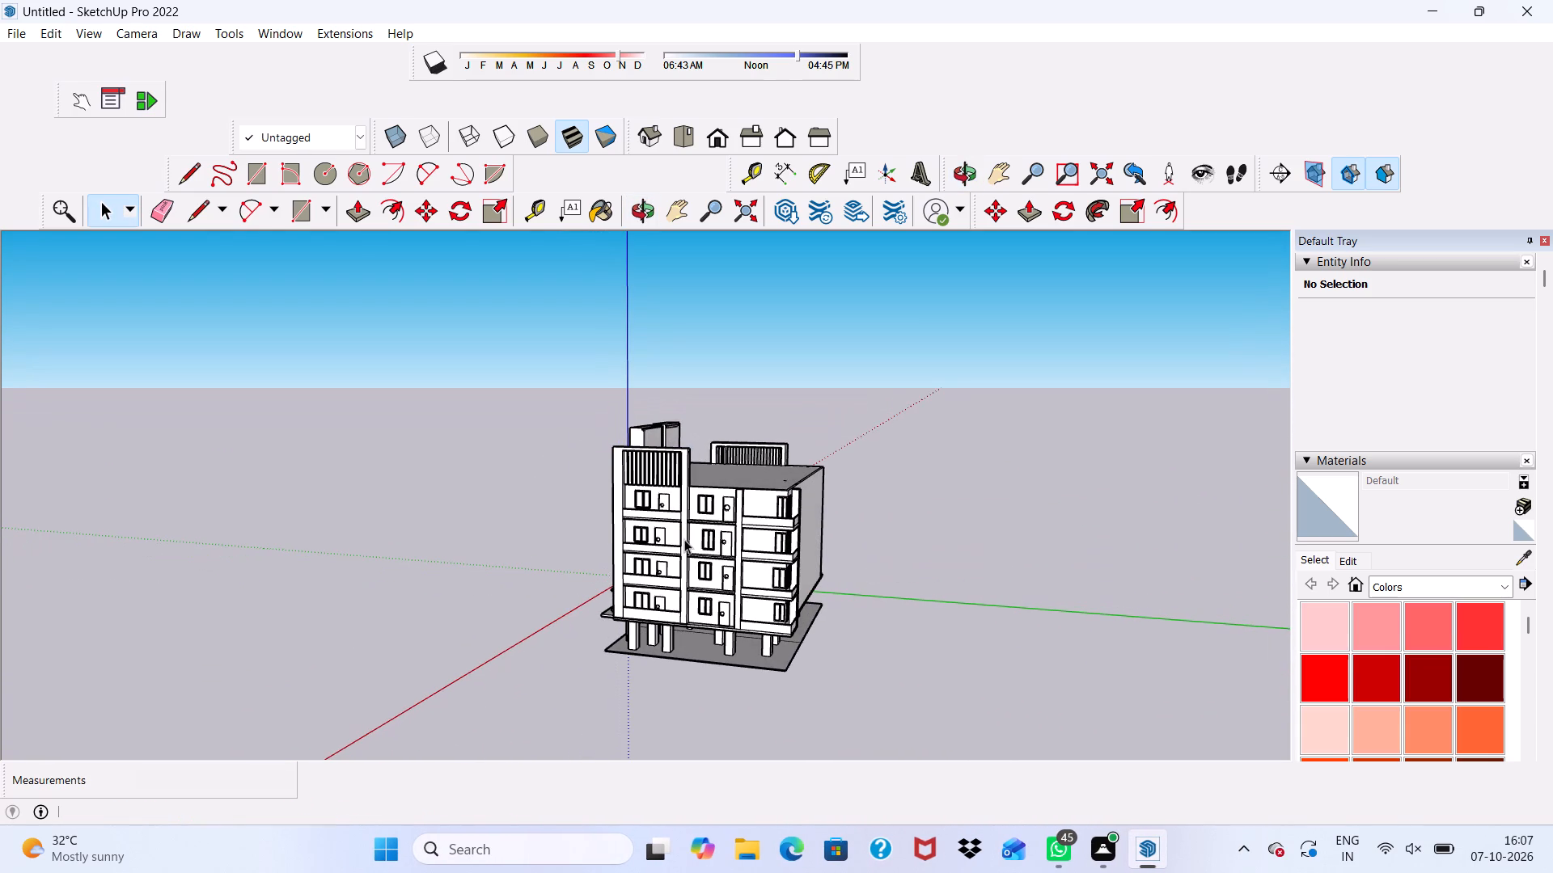
{"action": "scroll", "coordinate": [710, 508], "scroll_direction": "up", "scroll_amount": 4}
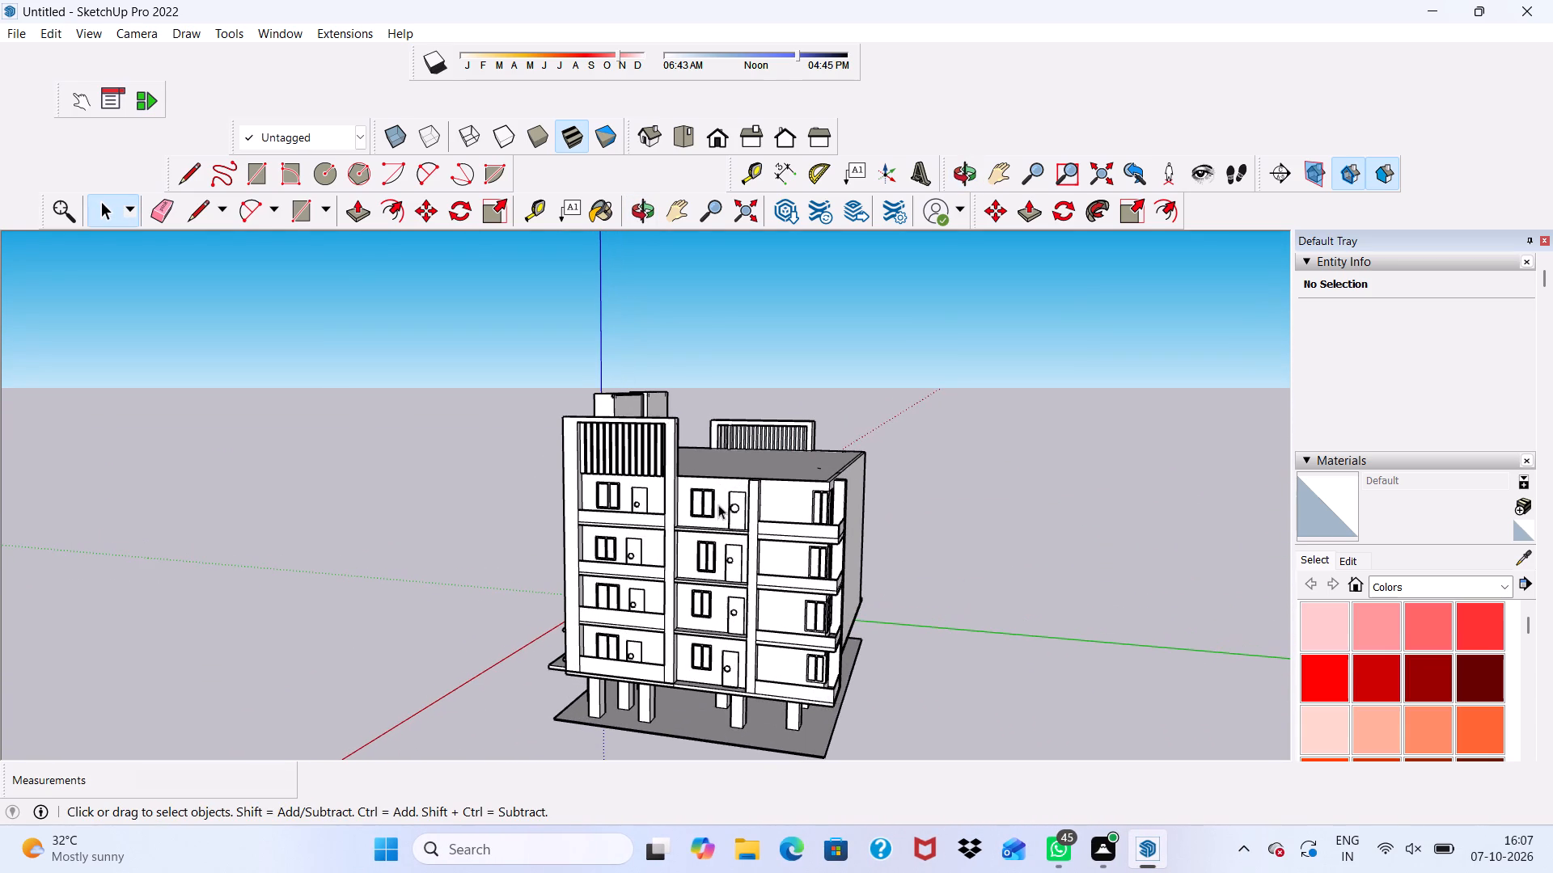
{"action": "scroll", "coordinate": [730, 501], "scroll_direction": "up", "scroll_amount": 3}
{"action": "scroll", "coordinate": [730, 501], "scroll_direction": "down", "scroll_amount": 4}
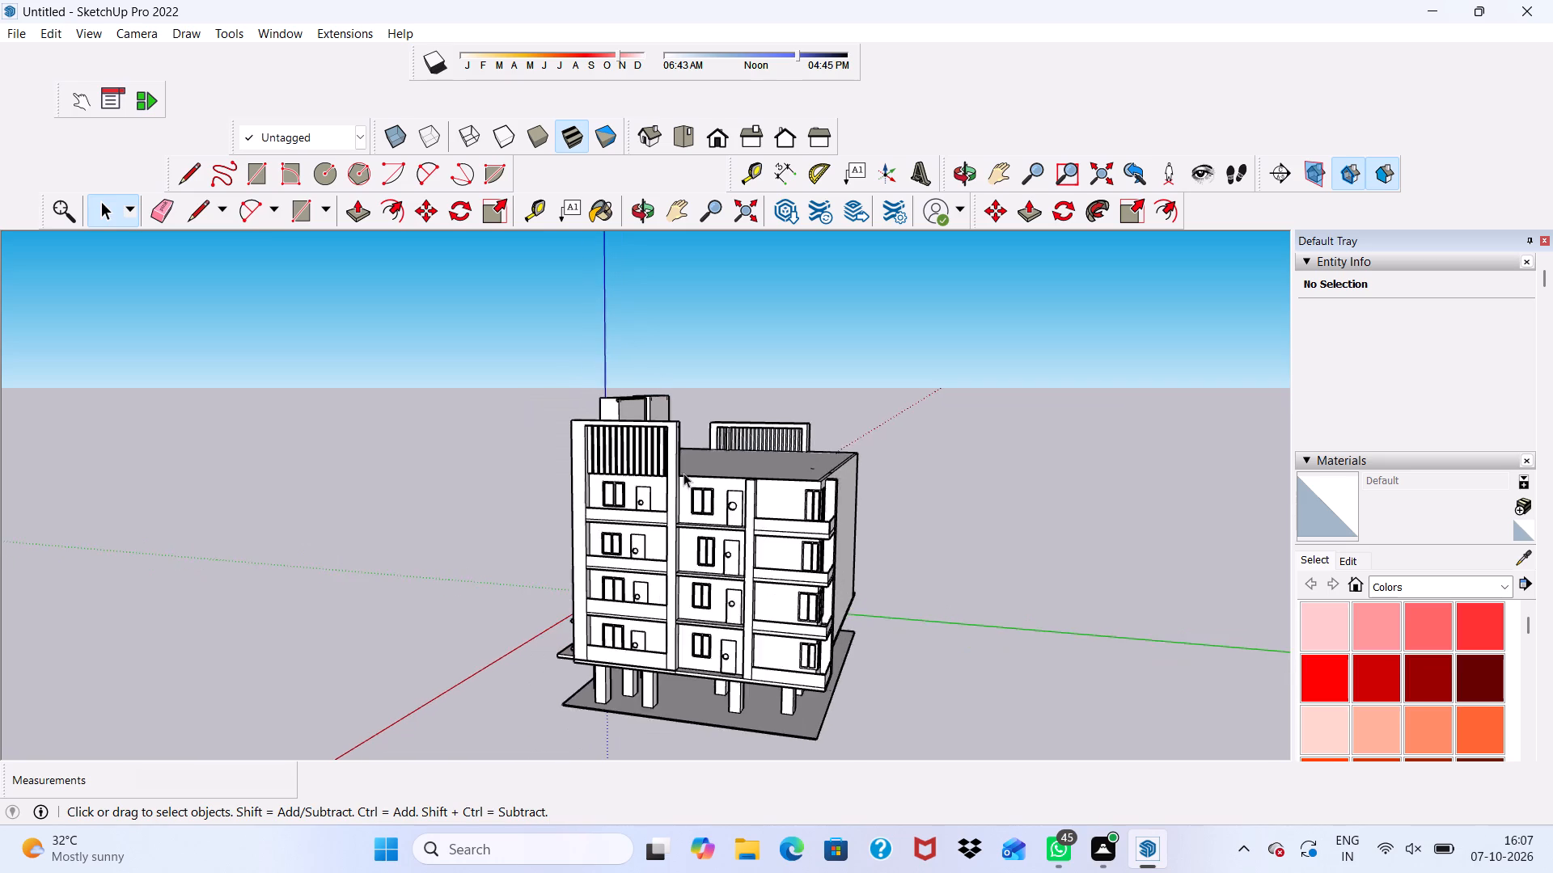
{"action": "scroll", "coordinate": [683, 473], "scroll_direction": "down", "scroll_amount": 3}
{"action": "middle_click_drag", "start_coordinate": [667, 495], "coordinate": [831, 602]}
{"action": "scroll", "coordinate": [720, 520], "scroll_direction": "up", "scroll_amount": 9}
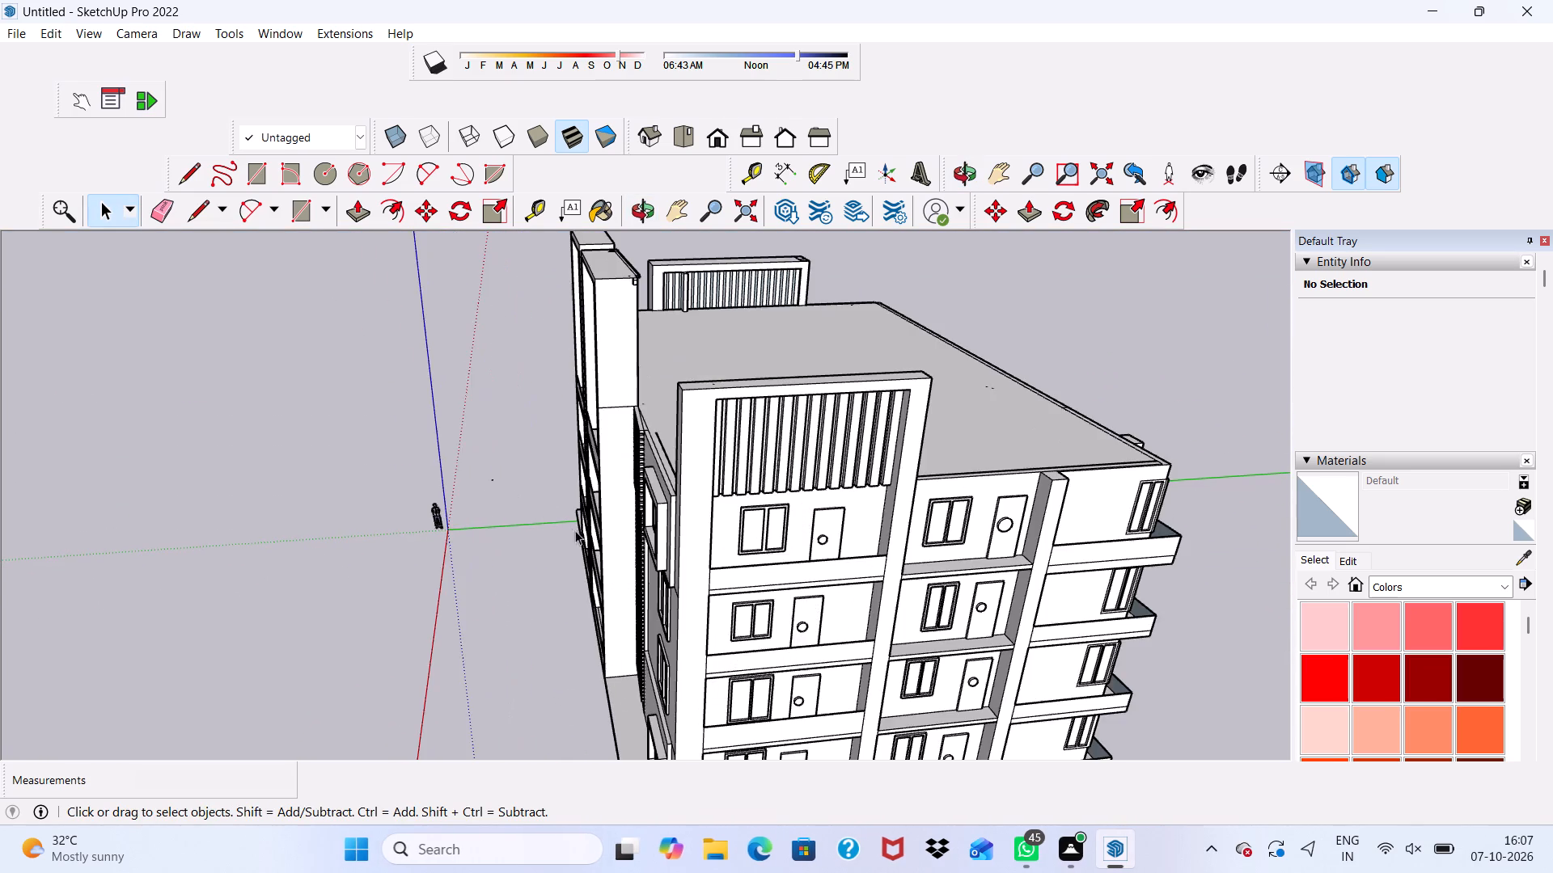
{"action": "middle_click_drag", "start_coordinate": [658, 500], "coordinate": [774, 520]}
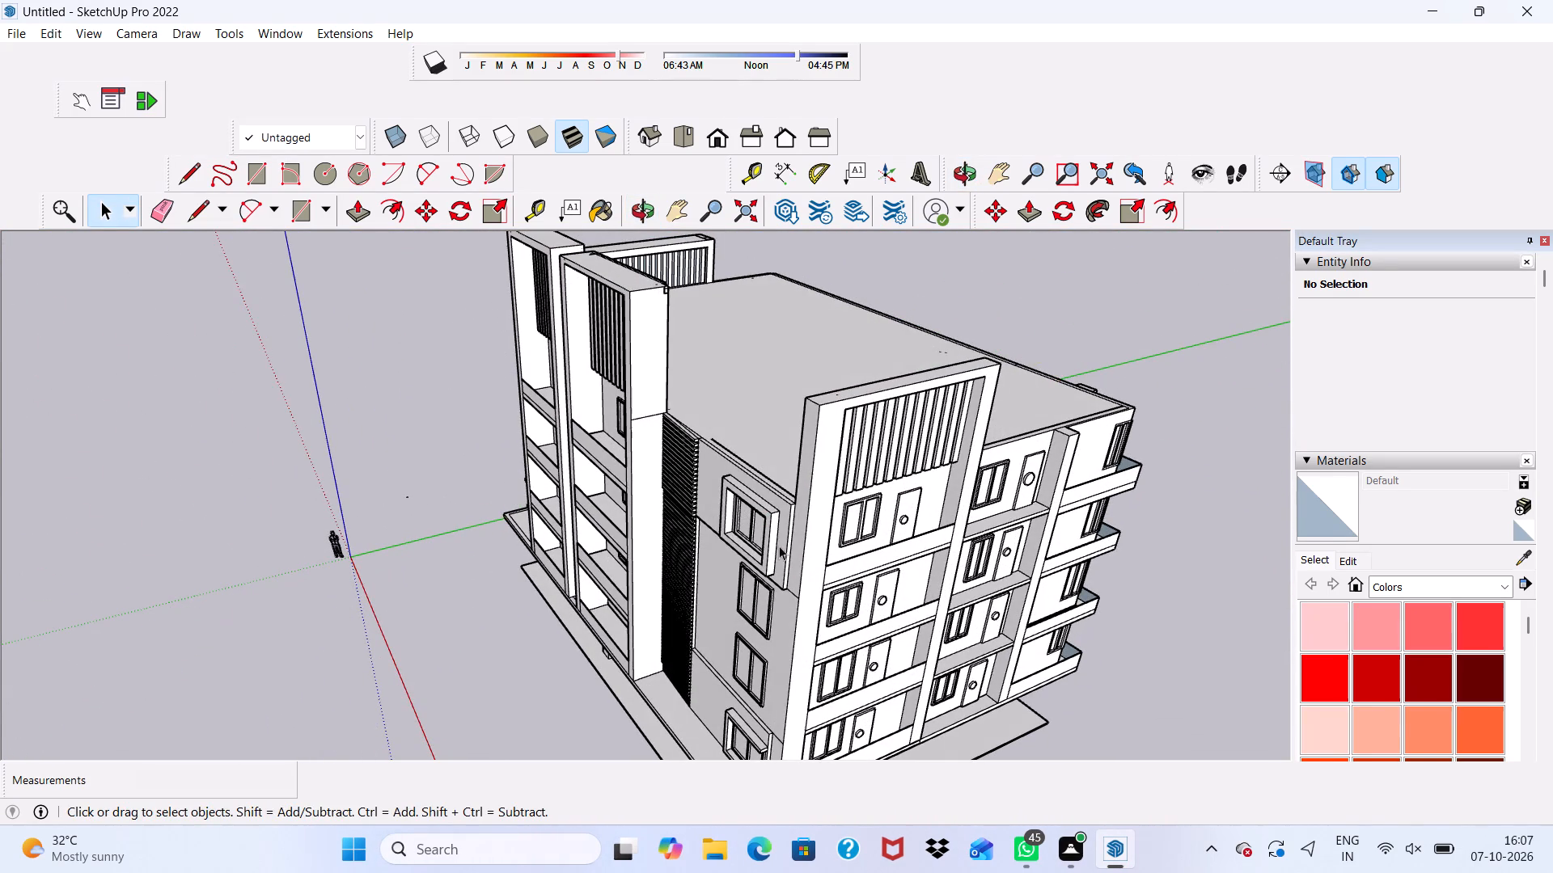
{"action": "scroll", "coordinate": [830, 536], "scroll_direction": "down", "scroll_amount": 4}
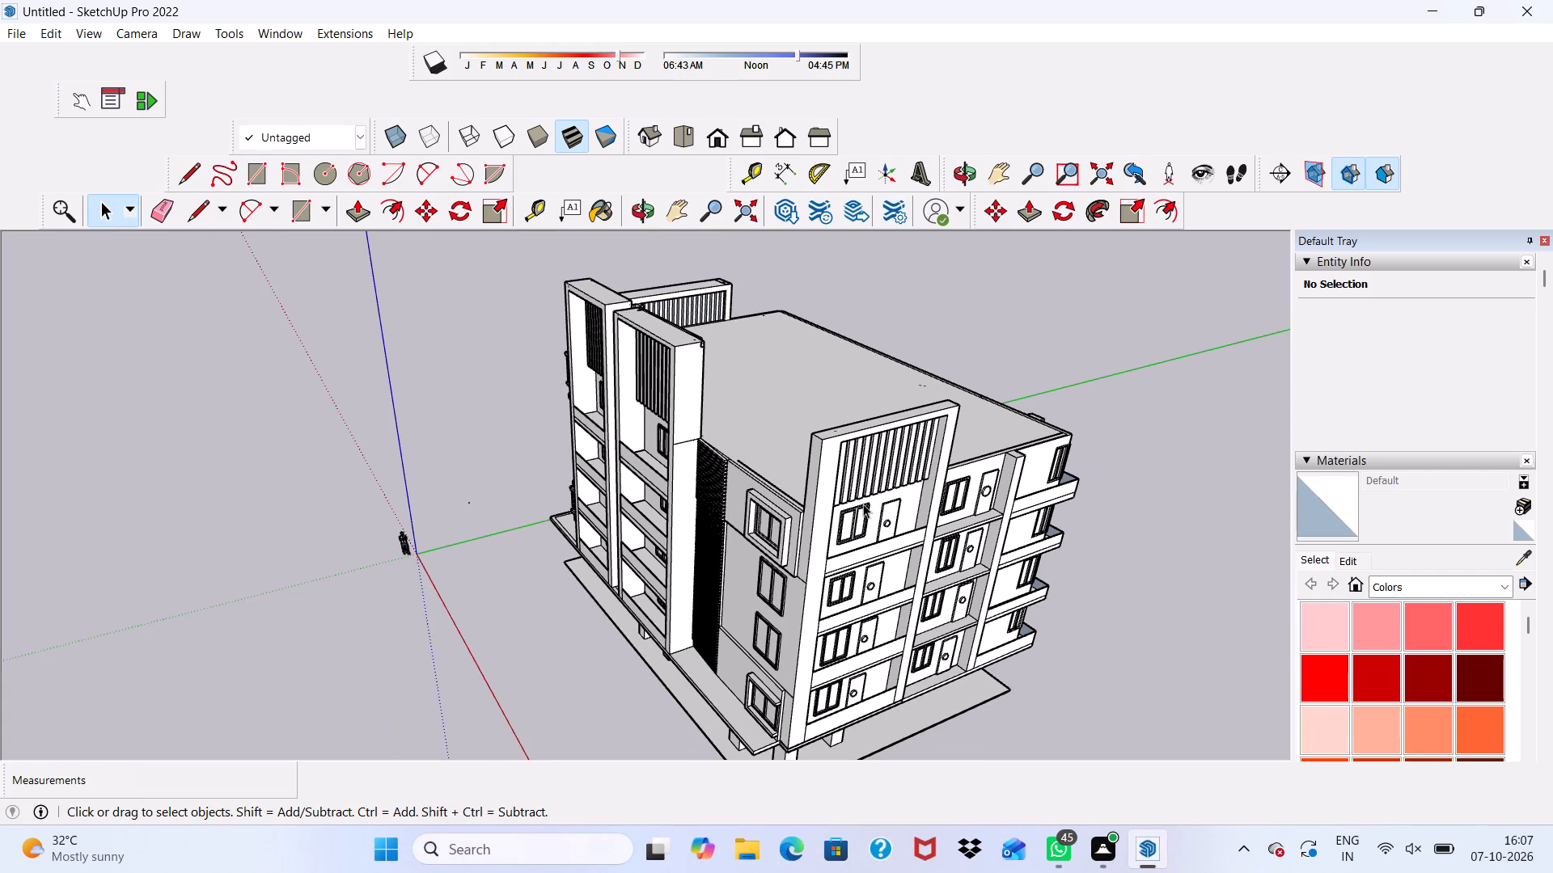
{"action": "middle_click_drag", "start_coordinate": [863, 504], "coordinate": [785, 432]}
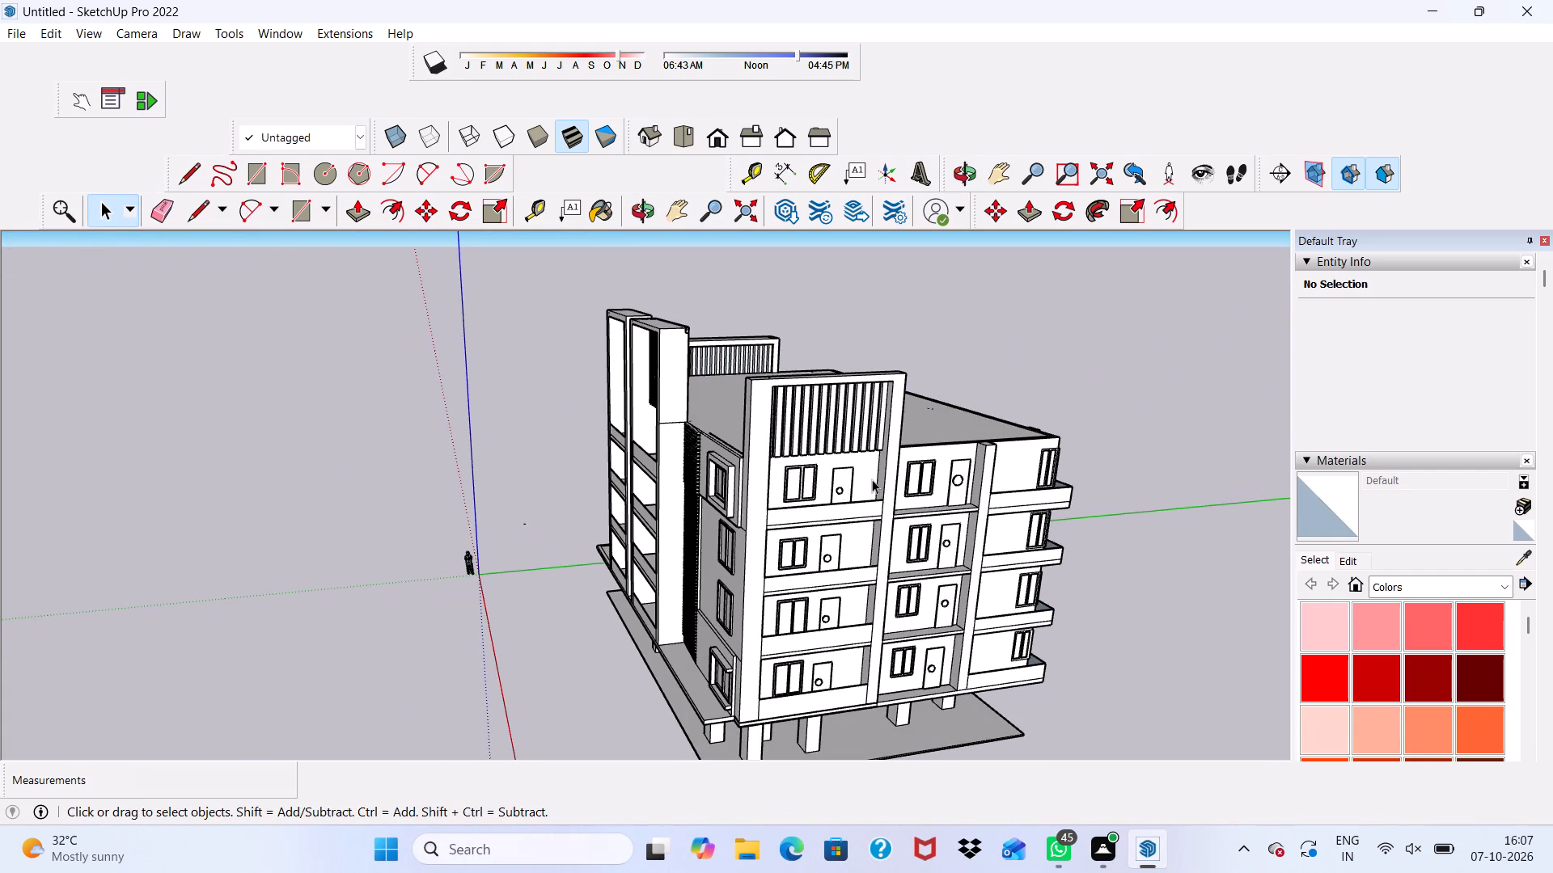
{"action": "scroll", "coordinate": [849, 511], "scroll_direction": "up", "scroll_amount": 4}
{"action": "scroll", "coordinate": [840, 437], "scroll_direction": "up", "scroll_amount": 3}
{"action": "scroll", "coordinate": [833, 429], "scroll_direction": "down", "scroll_amount": 3}
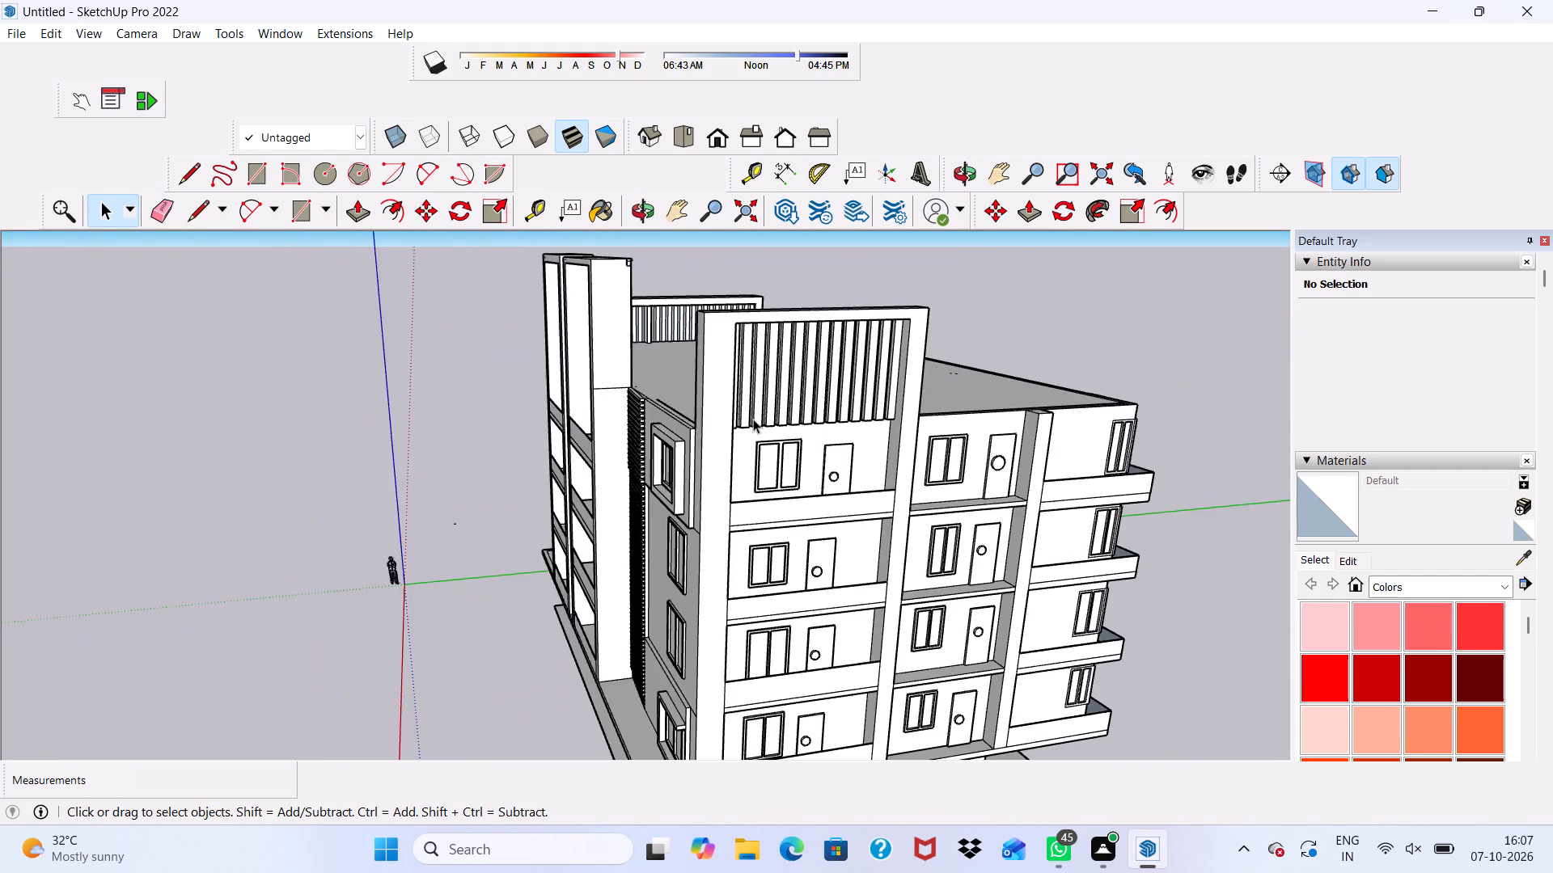
{"action": "scroll", "coordinate": [753, 419], "scroll_direction": "down", "scroll_amount": 5}
{"action": "middle_click_drag", "start_coordinate": [815, 514], "coordinate": [909, 425]}
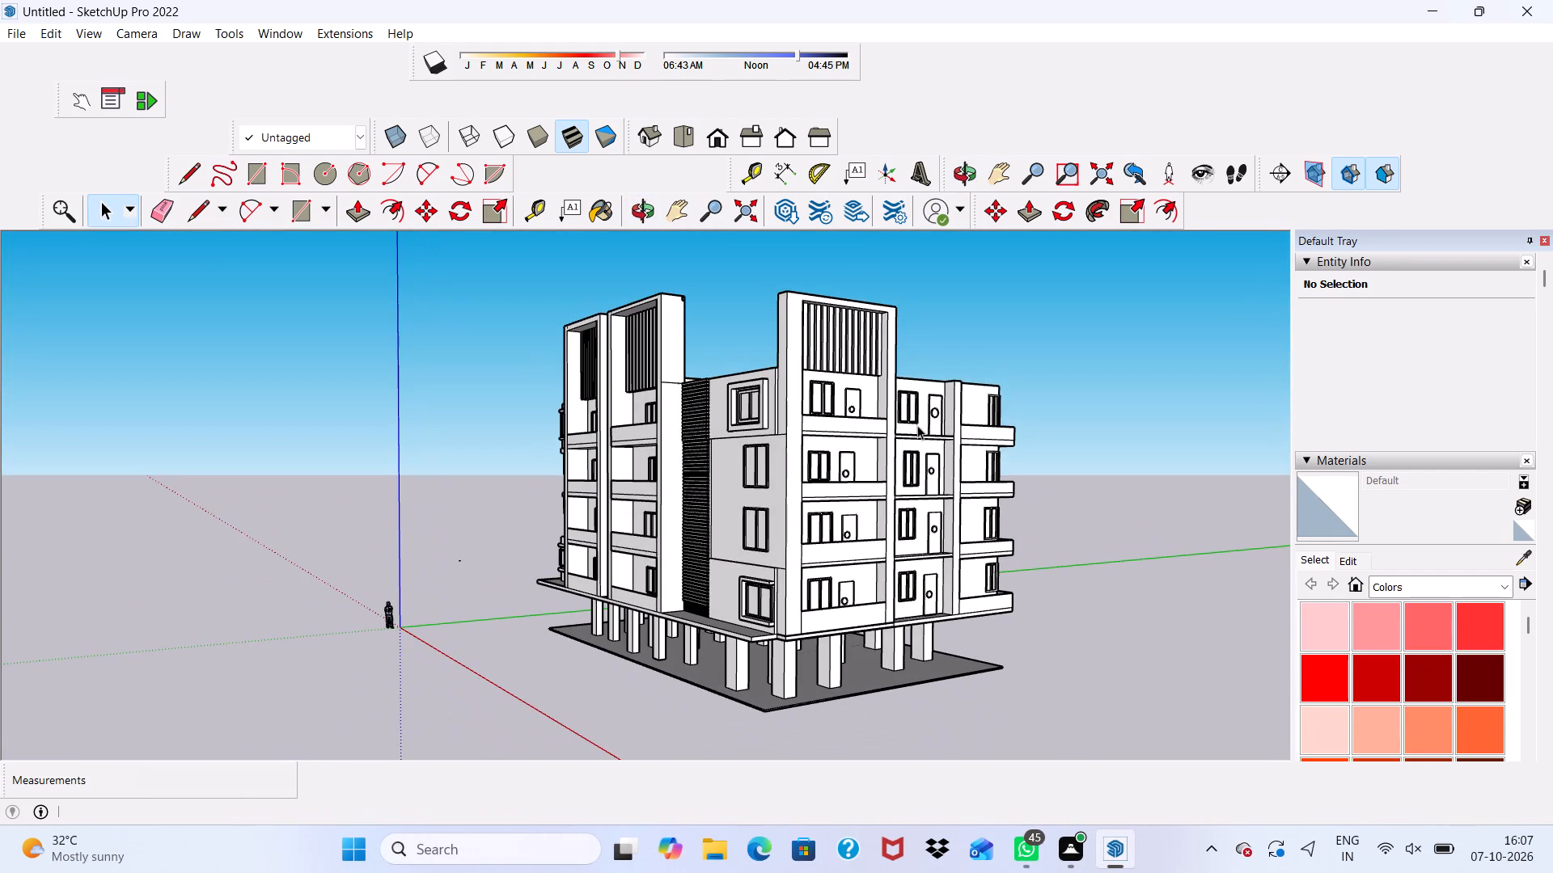
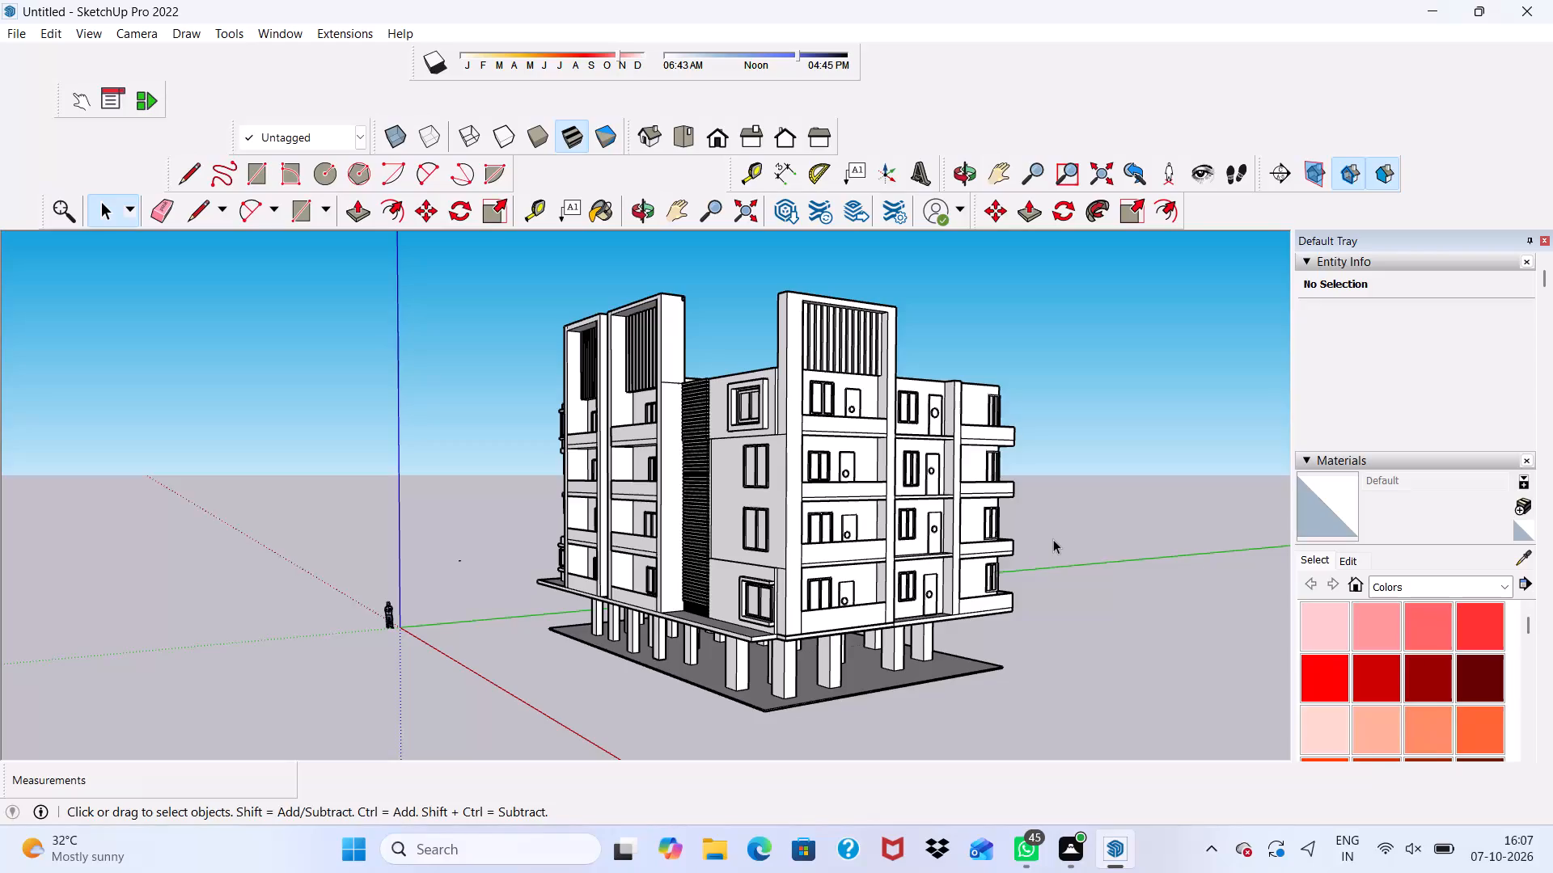
Examine the building from several sides, comparing the balcony facades, corner windows, louvred strip and blank rear wall.
{"action": "scroll", "coordinate": [1013, 574], "scroll_direction": "up", "scroll_amount": 5}
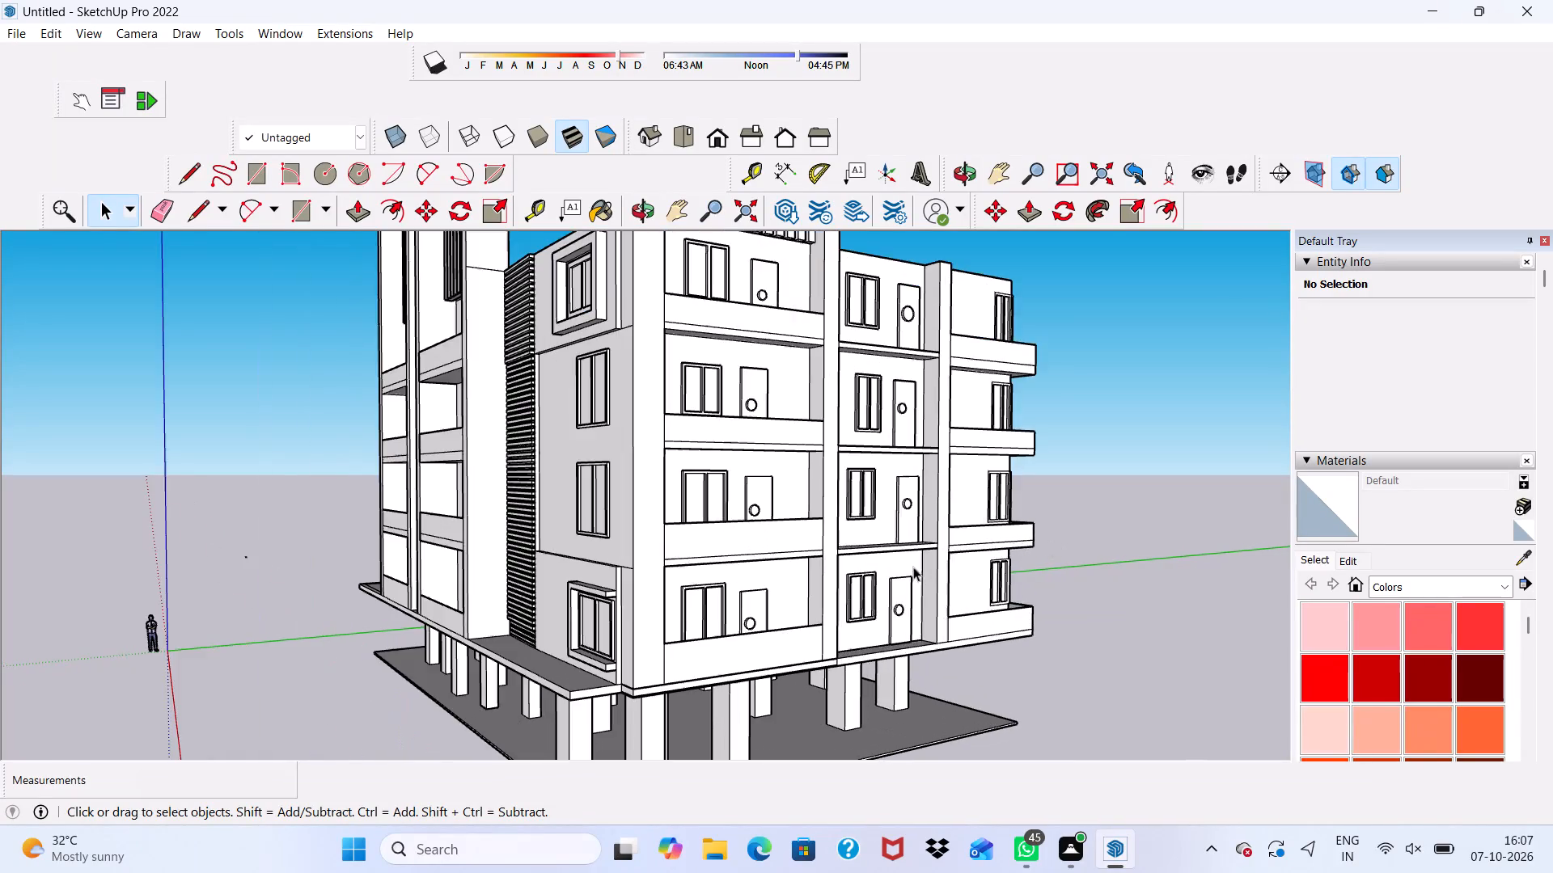
{"action": "scroll", "coordinate": [749, 605], "scroll_direction": "down", "scroll_amount": 10}
{"action": "scroll", "coordinate": [647, 584], "scroll_direction": "down", "scroll_amount": 3}
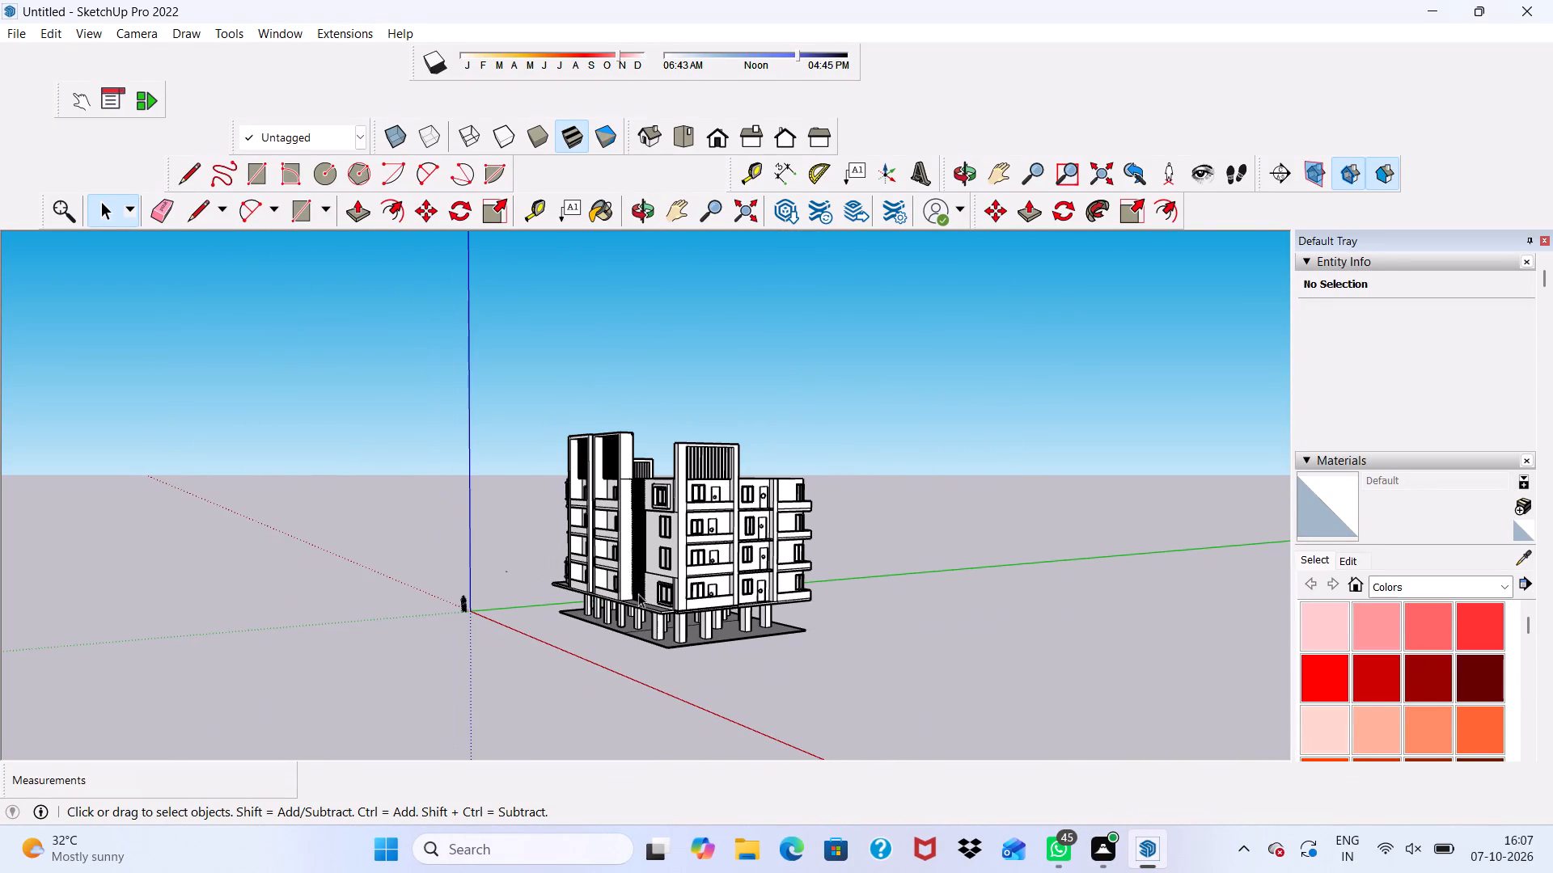
{"action": "scroll", "coordinate": [637, 605], "scroll_direction": "up", "scroll_amount": 1}
{"action": "scroll", "coordinate": [628, 589], "scroll_direction": "down", "scroll_amount": 1}
{"action": "scroll", "coordinate": [527, 496], "scroll_direction": "up", "scroll_amount": 2}
{"action": "scroll", "coordinate": [527, 496], "scroll_direction": "down", "scroll_amount": 3}
{"action": "middle_click_drag", "start_coordinate": [606, 512], "coordinate": [655, 557]}
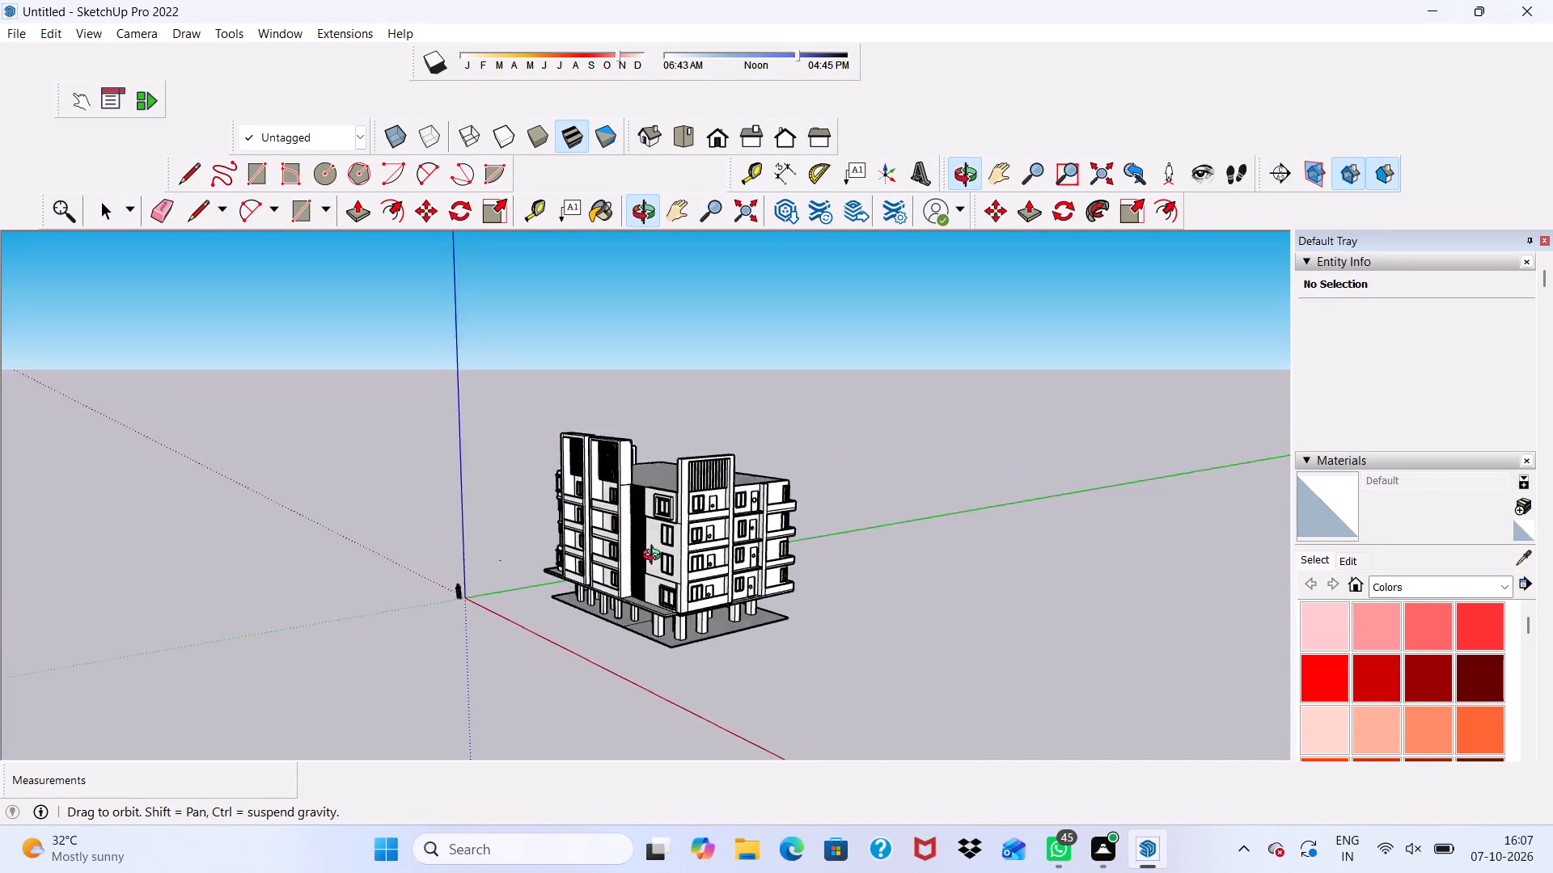
{"action": "middle_click_drag", "start_coordinate": [655, 557], "coordinate": [736, 570]}
{"action": "scroll", "coordinate": [616, 571], "scroll_direction": "up", "scroll_amount": 13}
{"action": "scroll", "coordinate": [586, 534], "scroll_direction": "down", "scroll_amount": 3}
{"action": "middle_click_drag", "start_coordinate": [586, 534], "coordinate": [835, 583]}
{"action": "scroll", "coordinate": [903, 581], "scroll_direction": "up", "scroll_amount": 1}
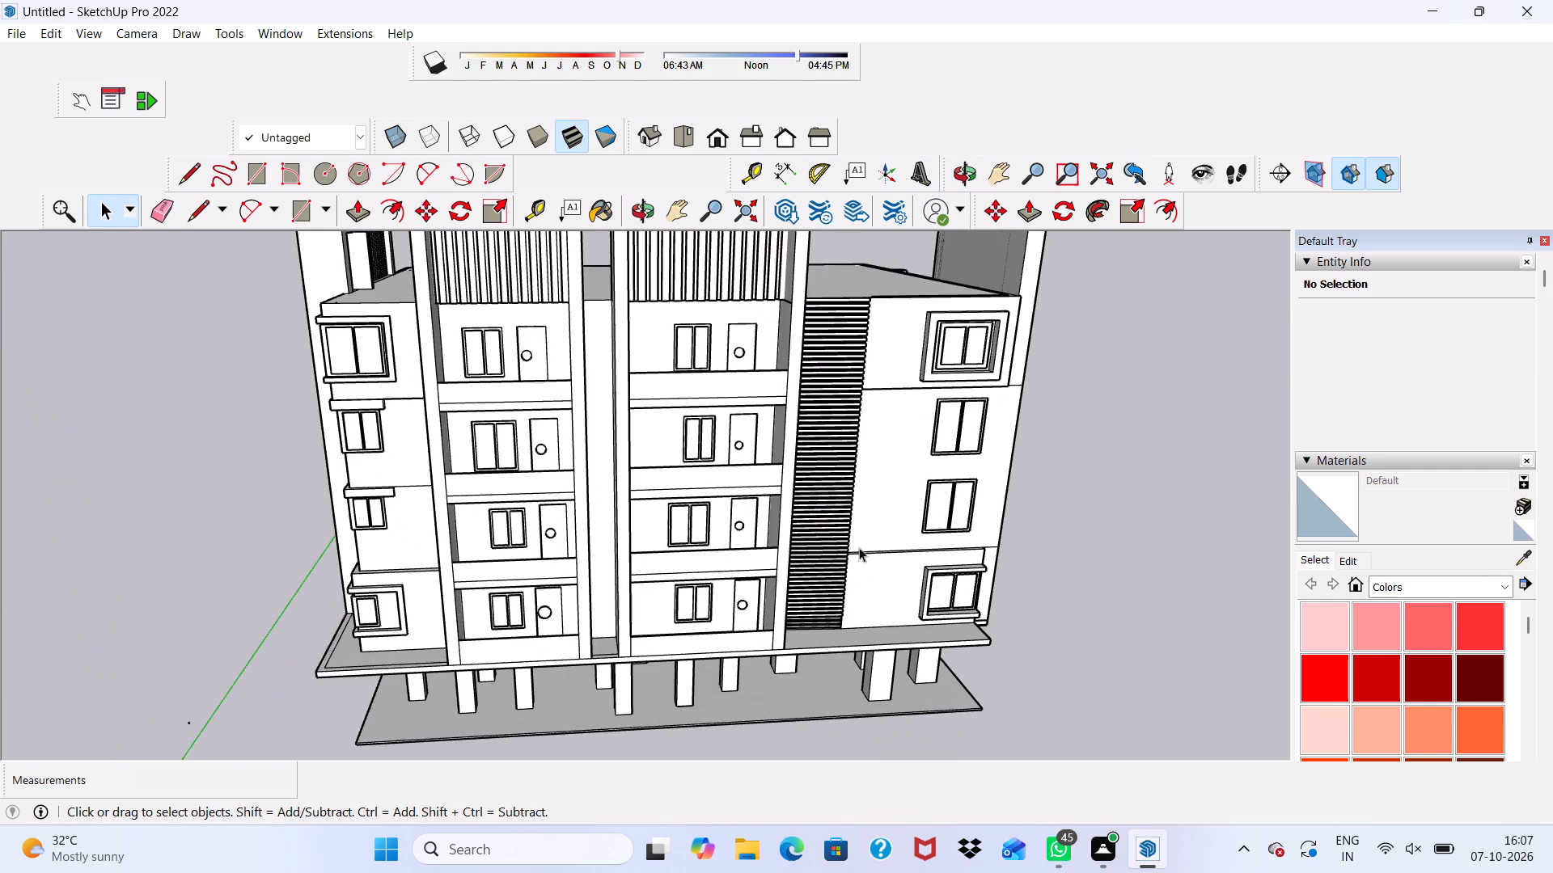
{"action": "scroll", "coordinate": [590, 514], "scroll_direction": "up", "scroll_amount": 2}
{"action": "scroll", "coordinate": [545, 502], "scroll_direction": "down", "scroll_amount": 7}
{"action": "middle_click_drag", "start_coordinate": [659, 564], "coordinate": [654, 539]}
{"action": "scroll", "coordinate": [507, 487], "scroll_direction": "up", "scroll_amount": 7}
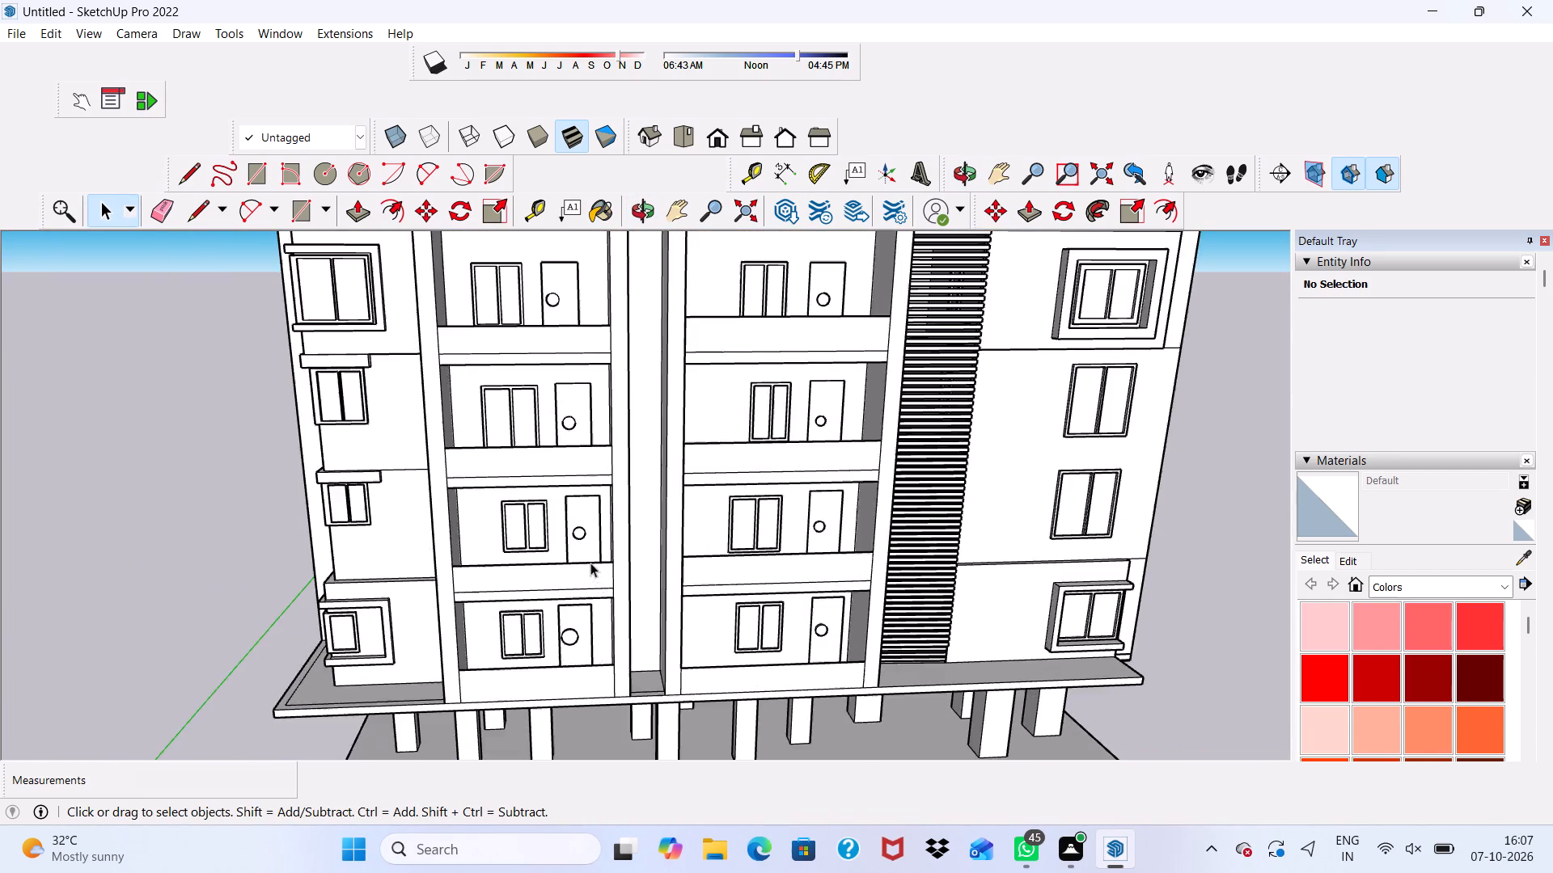
{"action": "scroll", "coordinate": [598, 550], "scroll_direction": "down", "scroll_amount": 7}
{"action": "scroll", "coordinate": [781, 608], "scroll_direction": "down", "scroll_amount": 1}
{"action": "middle_click_drag", "start_coordinate": [781, 608], "coordinate": [442, 647]}
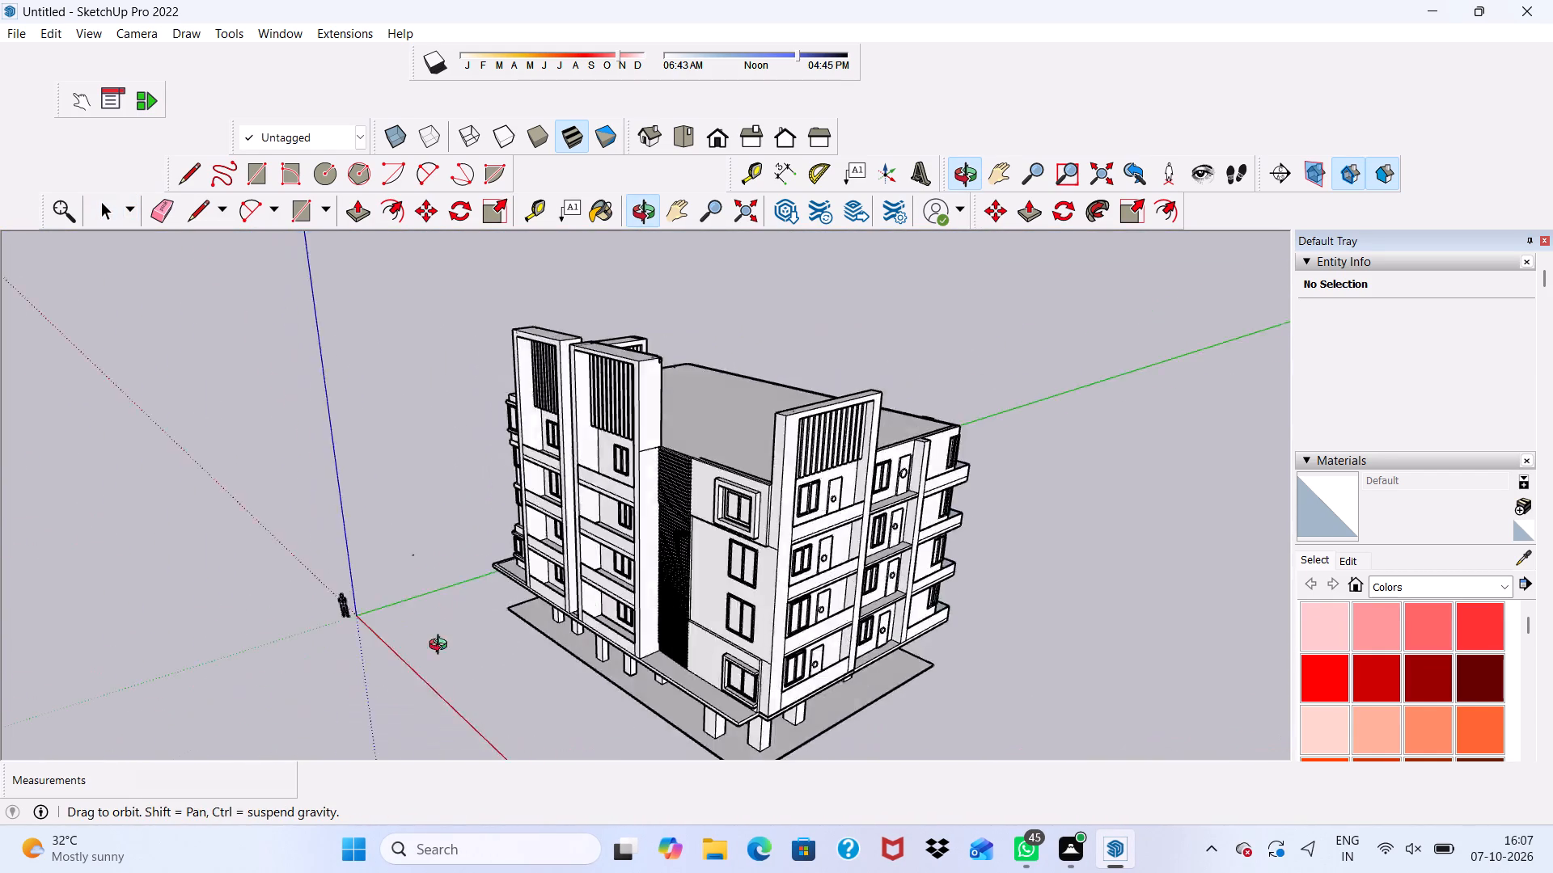
{"action": "middle_click_drag", "start_coordinate": [442, 647], "coordinate": [291, 722]}
{"action": "scroll", "coordinate": [374, 695], "scroll_direction": "up", "scroll_amount": 7}
{"action": "scroll", "coordinate": [624, 635], "scroll_direction": "down", "scroll_amount": 4}
{"action": "scroll", "coordinate": [709, 573], "scroll_direction": "up", "scroll_amount": 1}
{"action": "scroll", "coordinate": [700, 552], "scroll_direction": "down", "scroll_amount": 6}
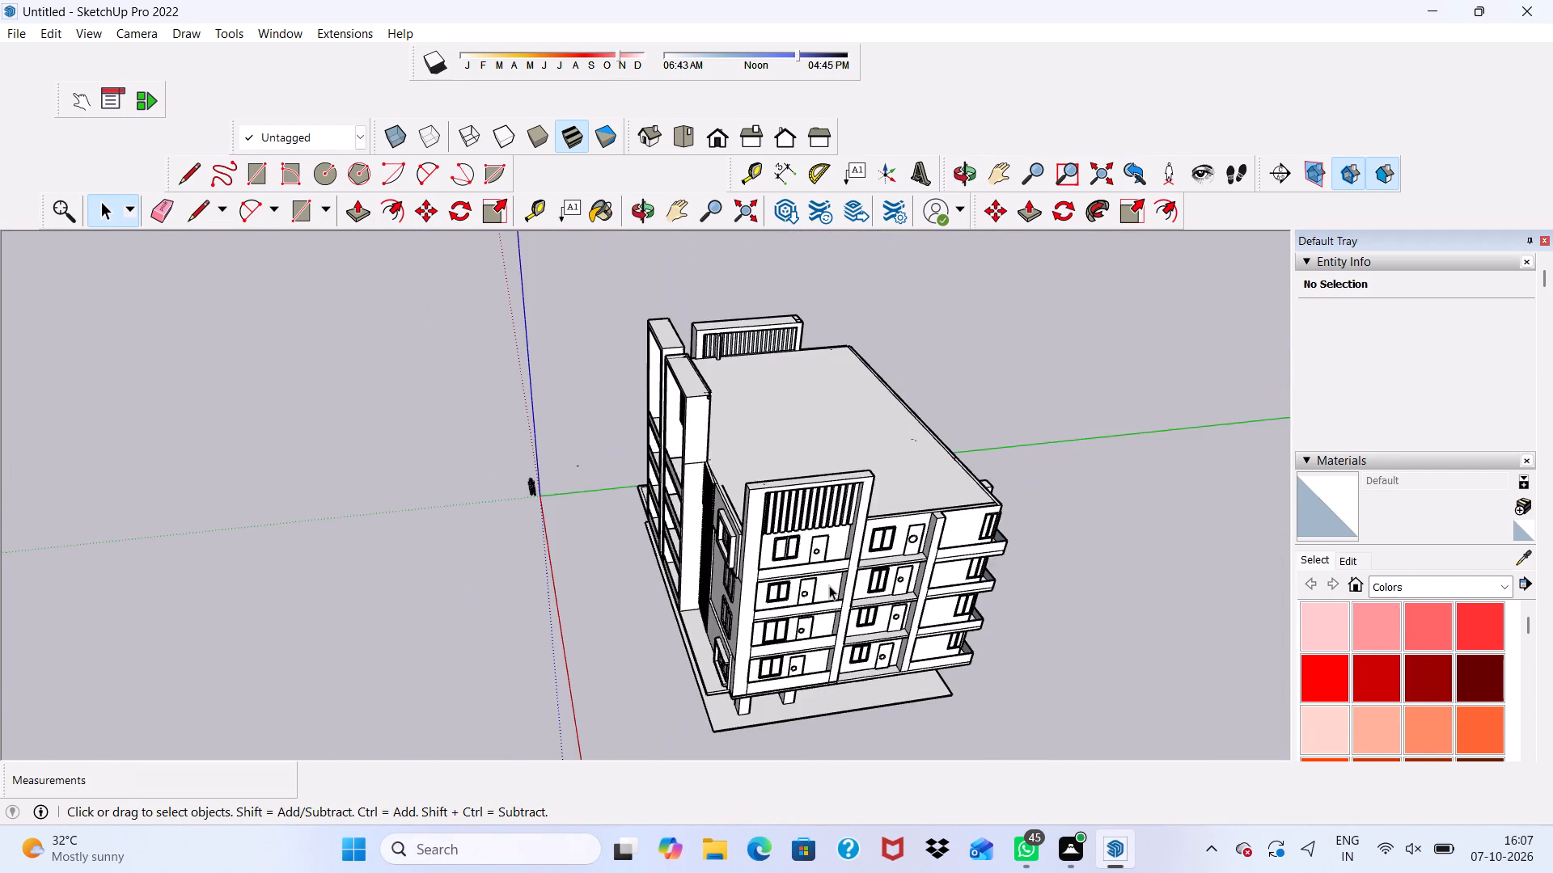
{"action": "scroll", "coordinate": [829, 585], "scroll_direction": "down", "scroll_amount": 2}
{"action": "middle_click_drag", "start_coordinate": [828, 581], "coordinate": [667, 394]}
{"action": "scroll", "coordinate": [678, 428], "scroll_direction": "up", "scroll_amount": 12}
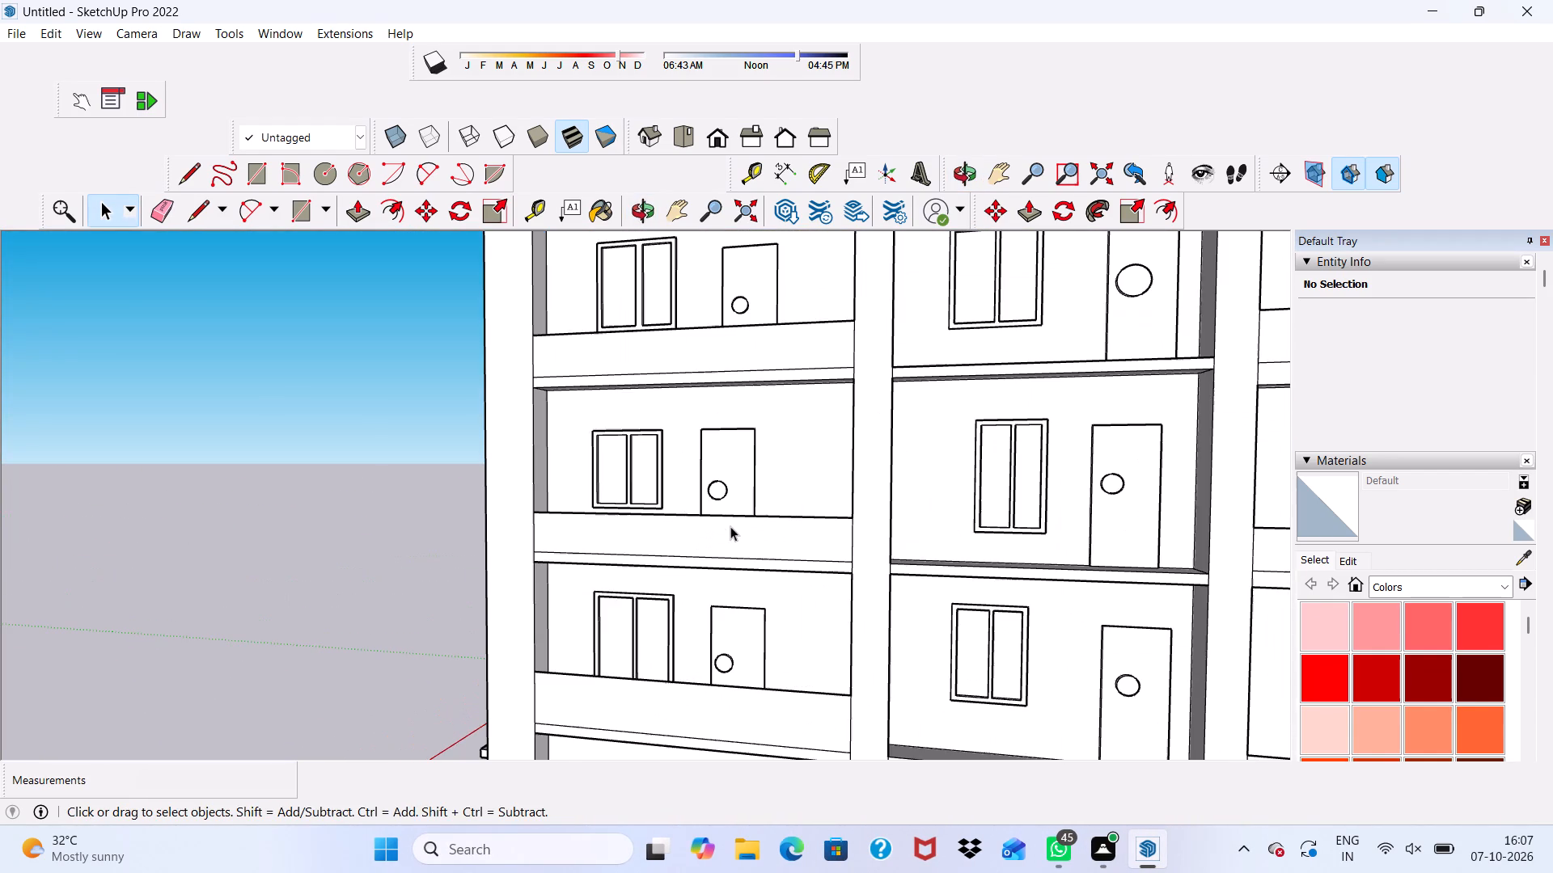
{"action": "scroll", "coordinate": [730, 526], "scroll_direction": "up", "scroll_amount": 1}
{"action": "scroll", "coordinate": [604, 474], "scroll_direction": "down", "scroll_amount": 10}
{"action": "middle_click_drag", "start_coordinate": [684, 455], "coordinate": [480, 504]}
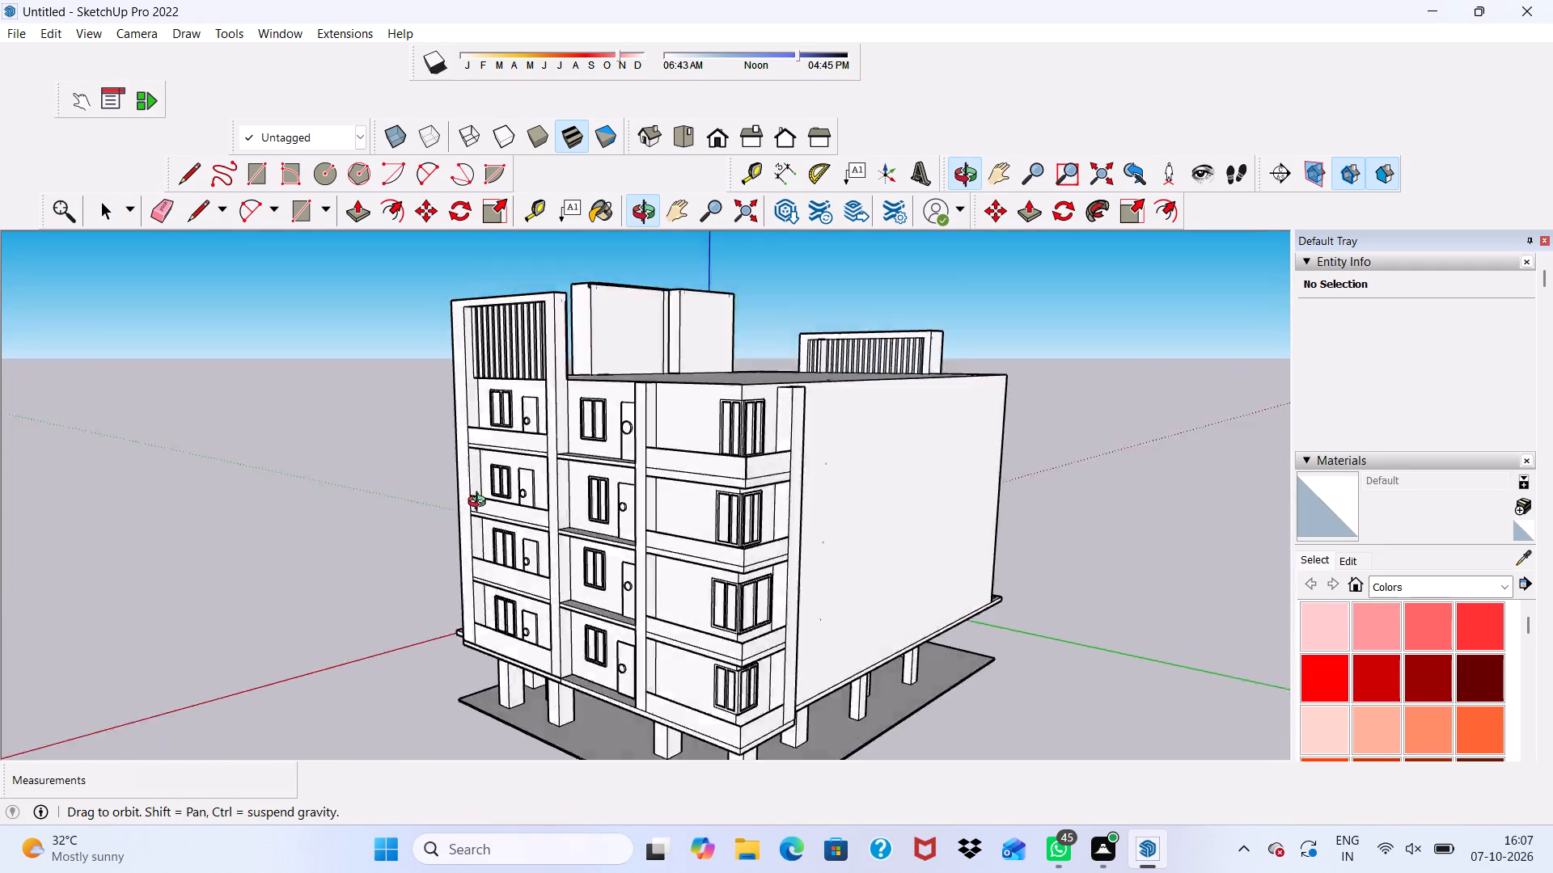
{"action": "middle_click_drag", "start_coordinate": [480, 504], "coordinate": [1001, 475]}
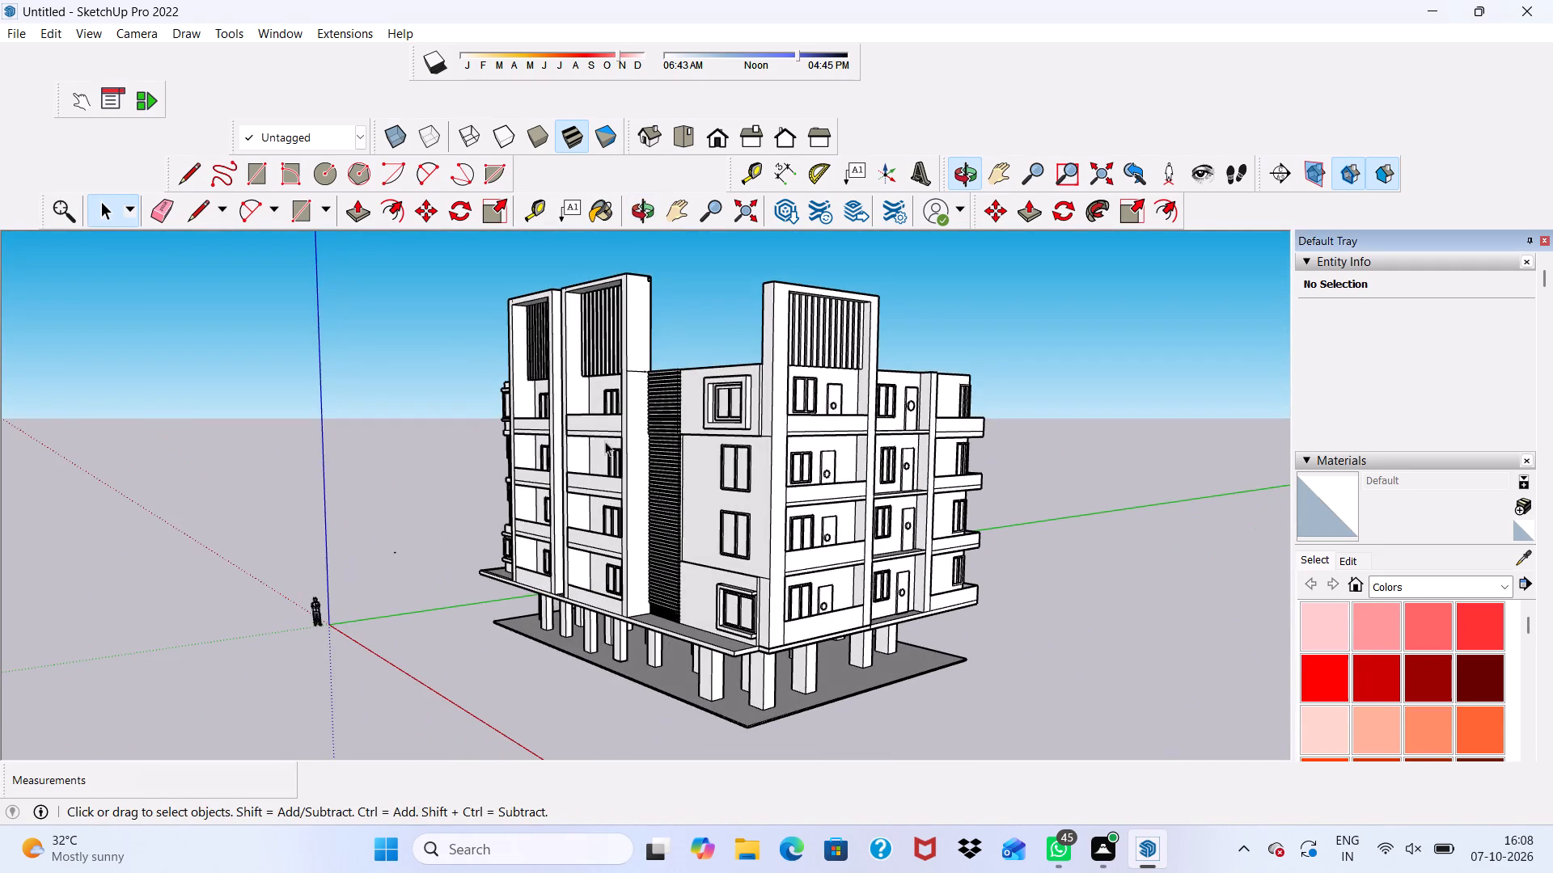
Inspect the slatted front facade, the side facades and the roof-level frames up close around the whole building.
{"action": "middle_click_drag", "start_coordinate": [586, 426], "coordinate": [894, 429]}
{"action": "scroll", "coordinate": [792, 474], "scroll_direction": "up", "scroll_amount": 3}
{"action": "scroll", "coordinate": [286, 378], "scroll_direction": "up", "scroll_amount": 4}
{"action": "middle_click_drag", "start_coordinate": [324, 390], "coordinate": [326, 390]}
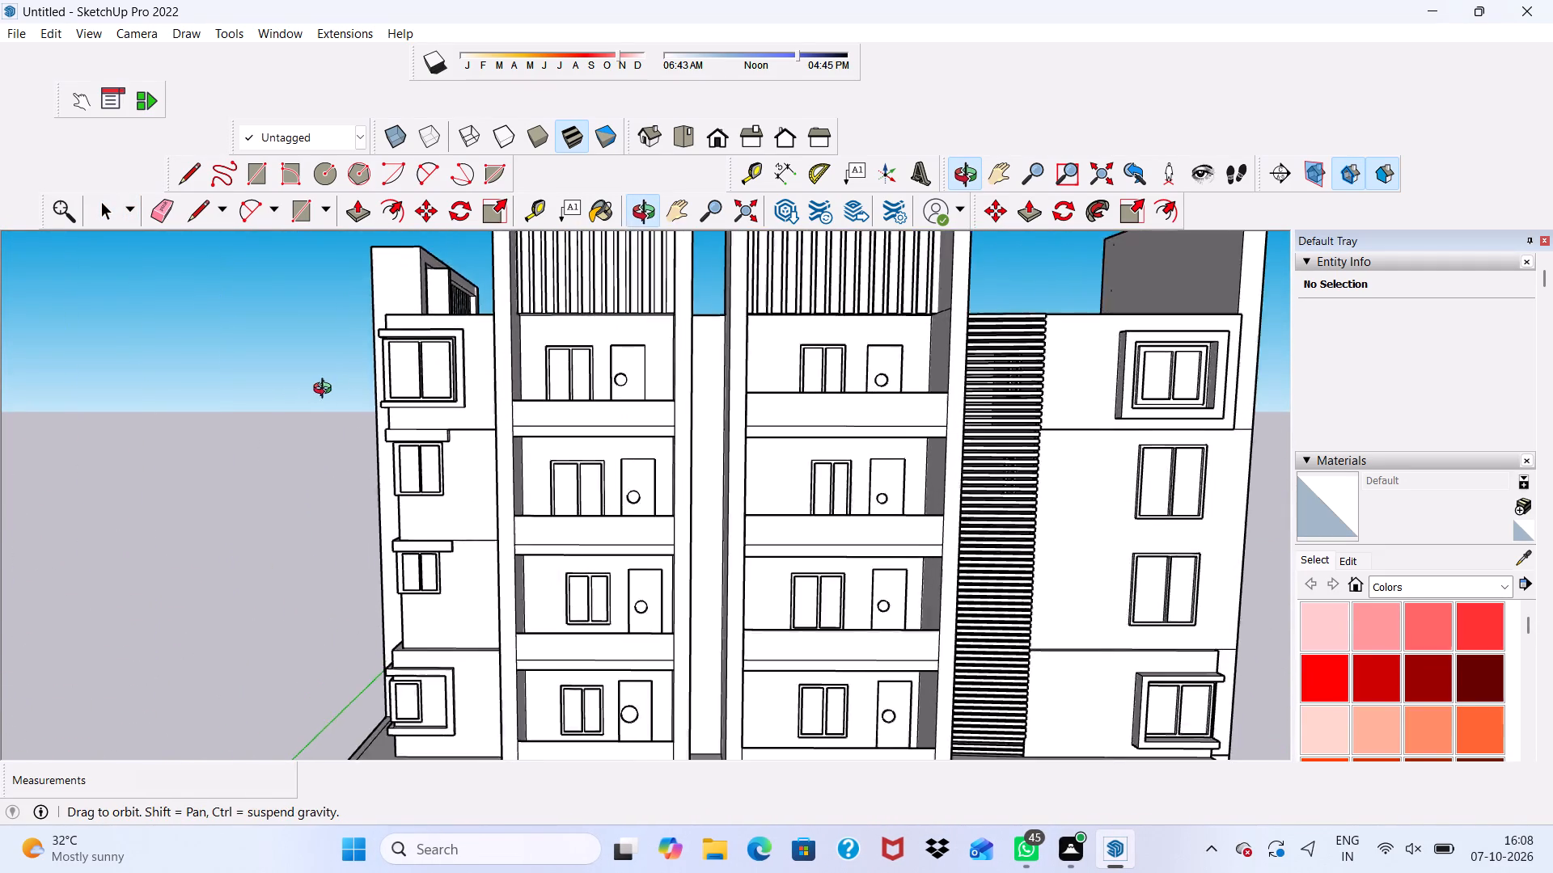
{"action": "middle_click_drag", "start_coordinate": [326, 390], "coordinate": [582, 400]}
{"action": "scroll", "coordinate": [565, 341], "scroll_direction": "up", "scroll_amount": 2}
{"action": "scroll", "coordinate": [555, 323], "scroll_direction": "down", "scroll_amount": 3}
{"action": "scroll", "coordinate": [478, 335], "scroll_direction": "down", "scroll_amount": 5}
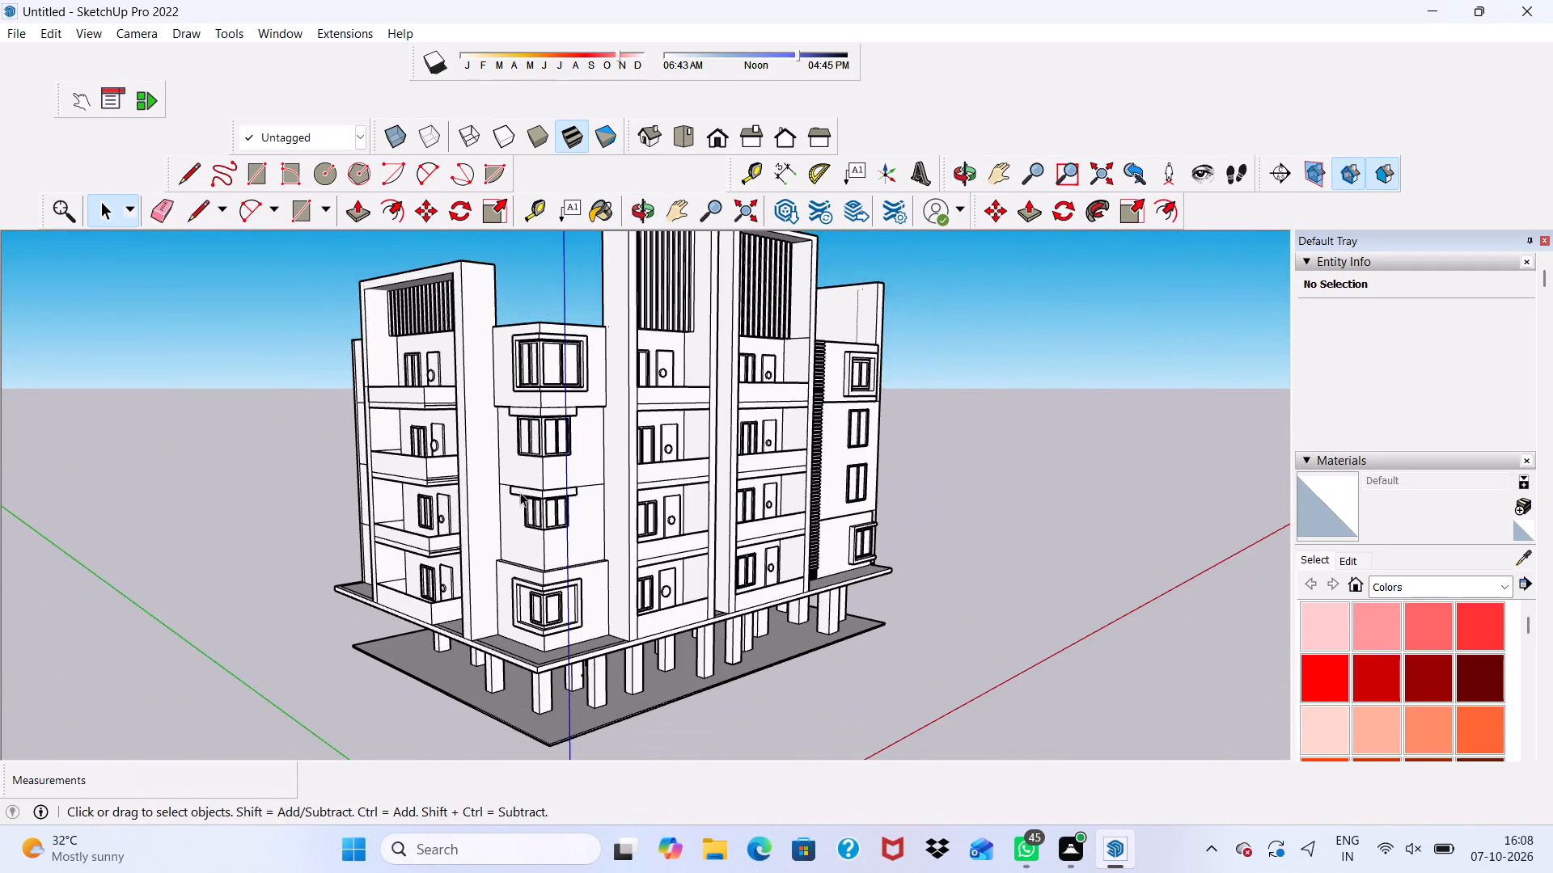
{"action": "scroll", "coordinate": [529, 504], "scroll_direction": "up", "scroll_amount": 5}
{"action": "scroll", "coordinate": [530, 506], "scroll_direction": "down", "scroll_amount": 6}
{"action": "scroll", "coordinate": [601, 613], "scroll_direction": "up", "scroll_amount": 1}
{"action": "middle_click_drag", "start_coordinate": [601, 613], "coordinate": [878, 609]}
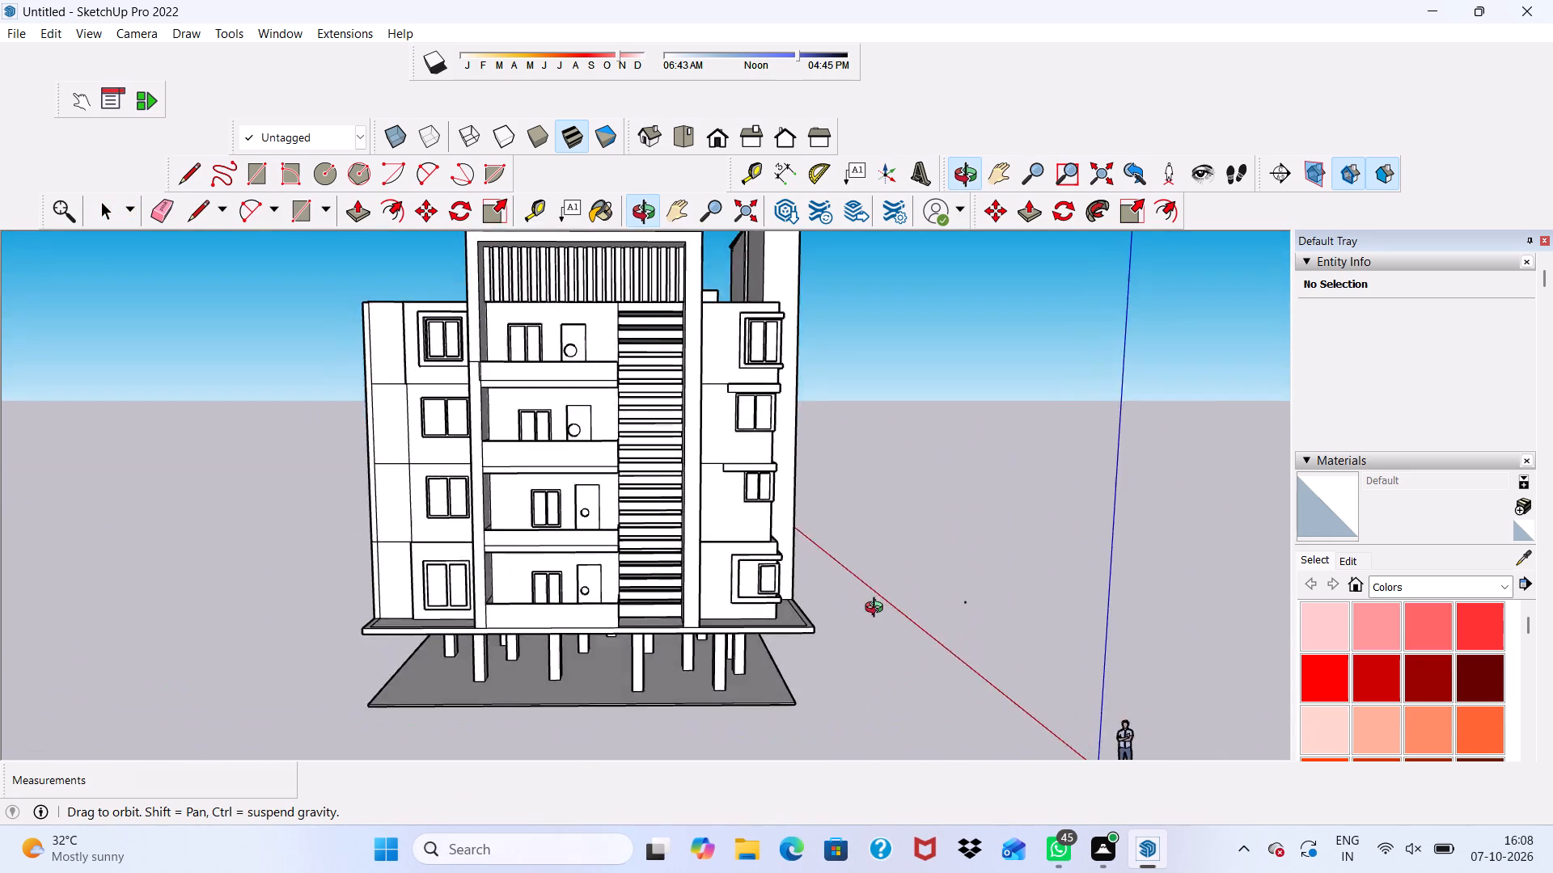
{"action": "middle_click_drag", "start_coordinate": [878, 609], "coordinate": [356, 585]}
{"action": "scroll", "coordinate": [474, 561], "scroll_direction": "up", "scroll_amount": 1}
{"action": "scroll", "coordinate": [591, 339], "scroll_direction": "up", "scroll_amount": 4}
{"action": "scroll", "coordinate": [591, 339], "scroll_direction": "down", "scroll_amount": 6}
{"action": "scroll", "coordinate": [622, 372], "scroll_direction": "up", "scroll_amount": 1}
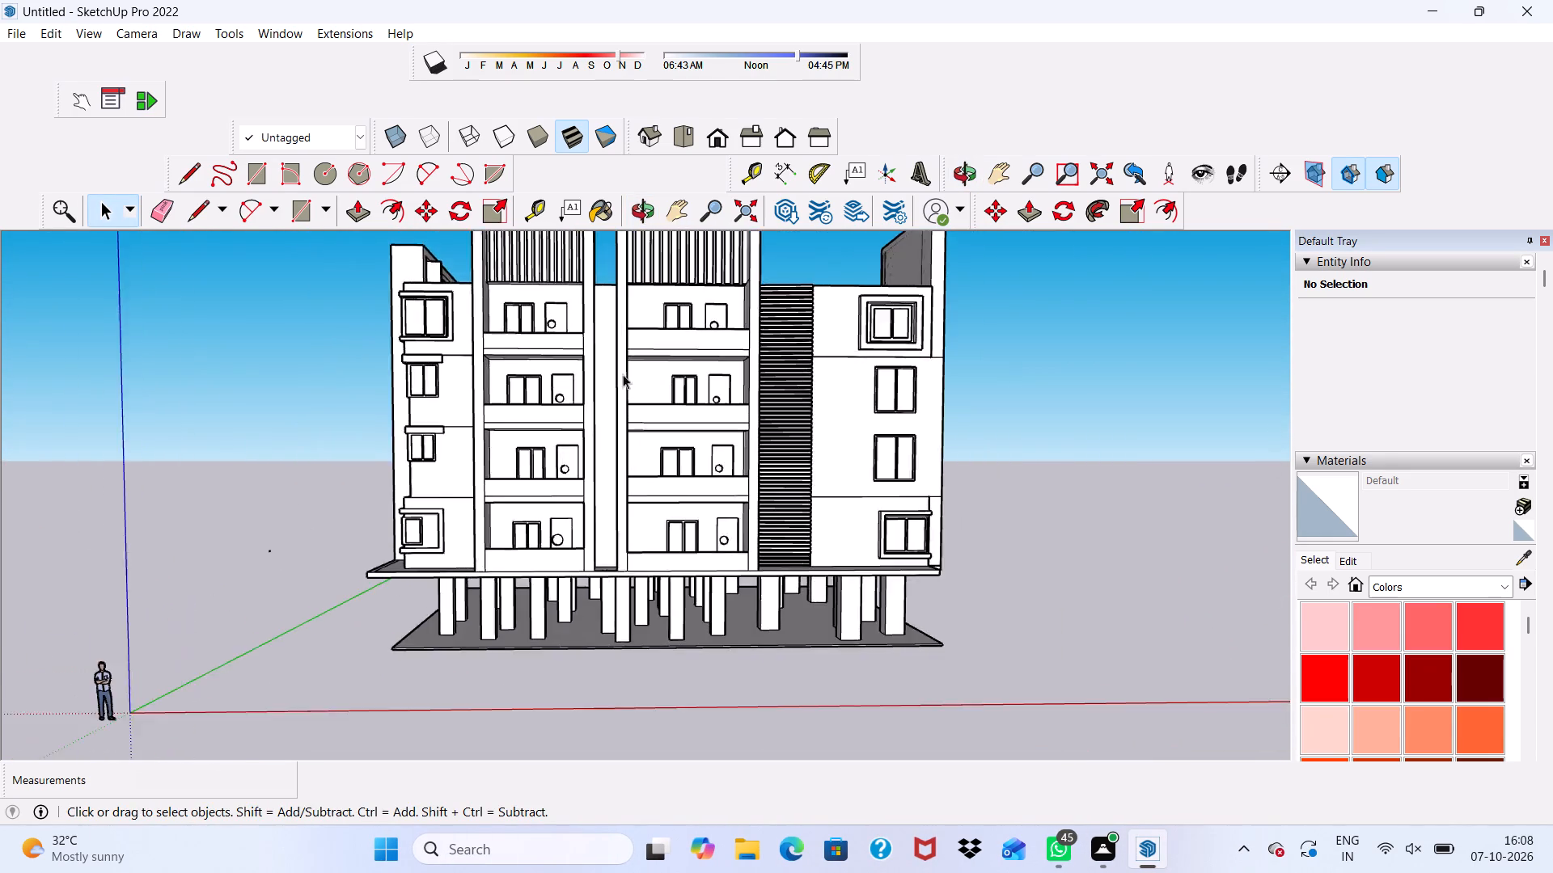
{"action": "scroll", "coordinate": [633, 393], "scroll_direction": "down", "scroll_amount": 3}
{"action": "scroll", "coordinate": [827, 369], "scroll_direction": "up", "scroll_amount": 5}
{"action": "middle_click_drag", "start_coordinate": [637, 424], "coordinate": [248, 472]}
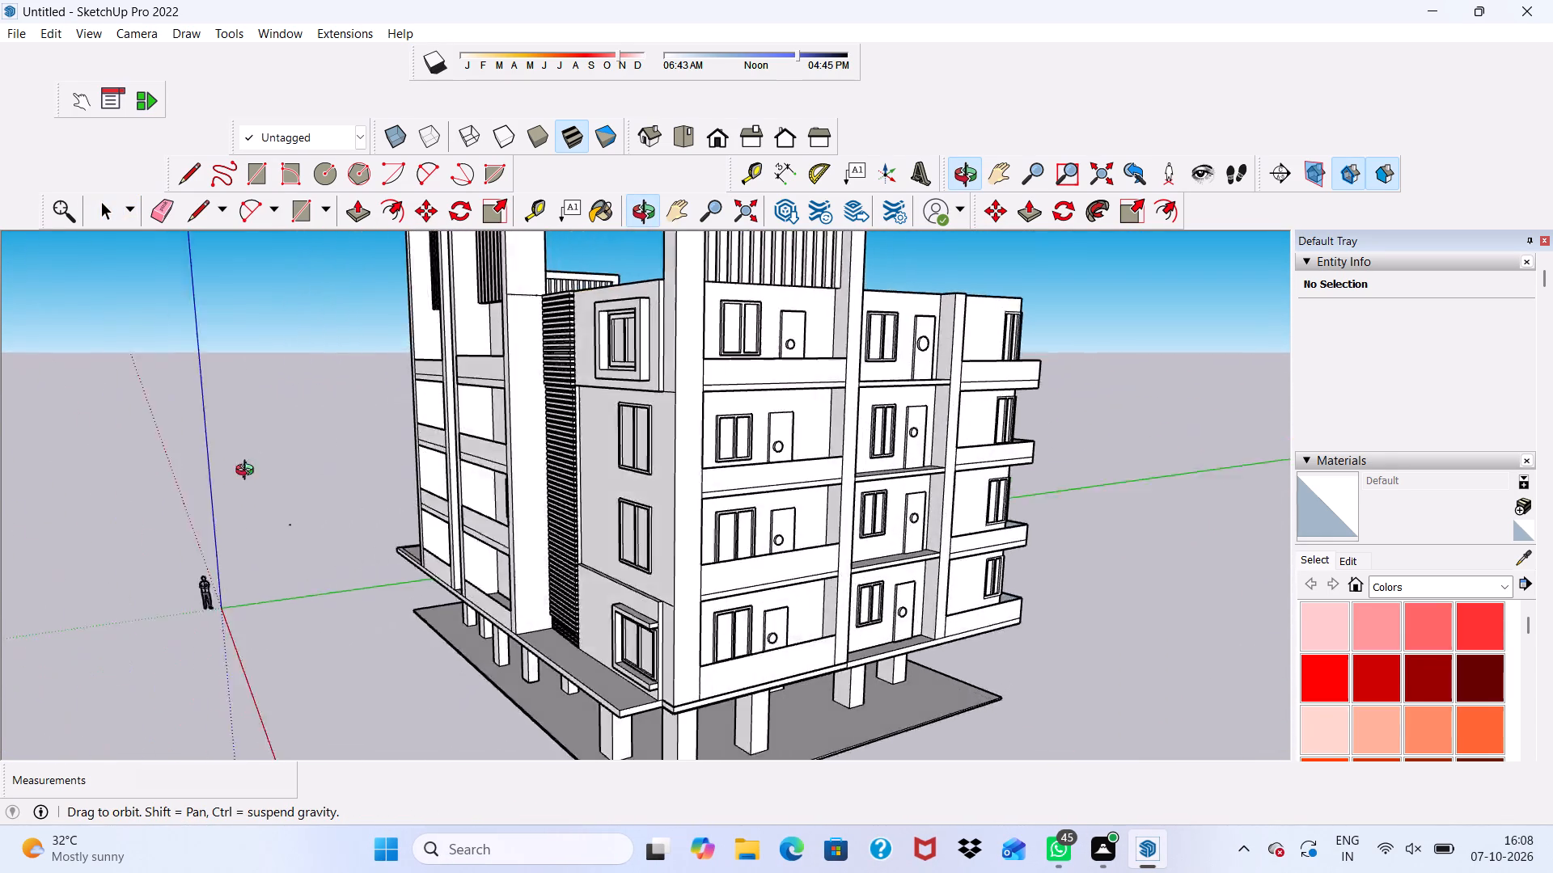
{"action": "middle_click_drag", "start_coordinate": [248, 472], "coordinate": [135, 492]}
{"action": "middle_click_drag", "start_coordinate": [560, 483], "coordinate": [174, 466]}
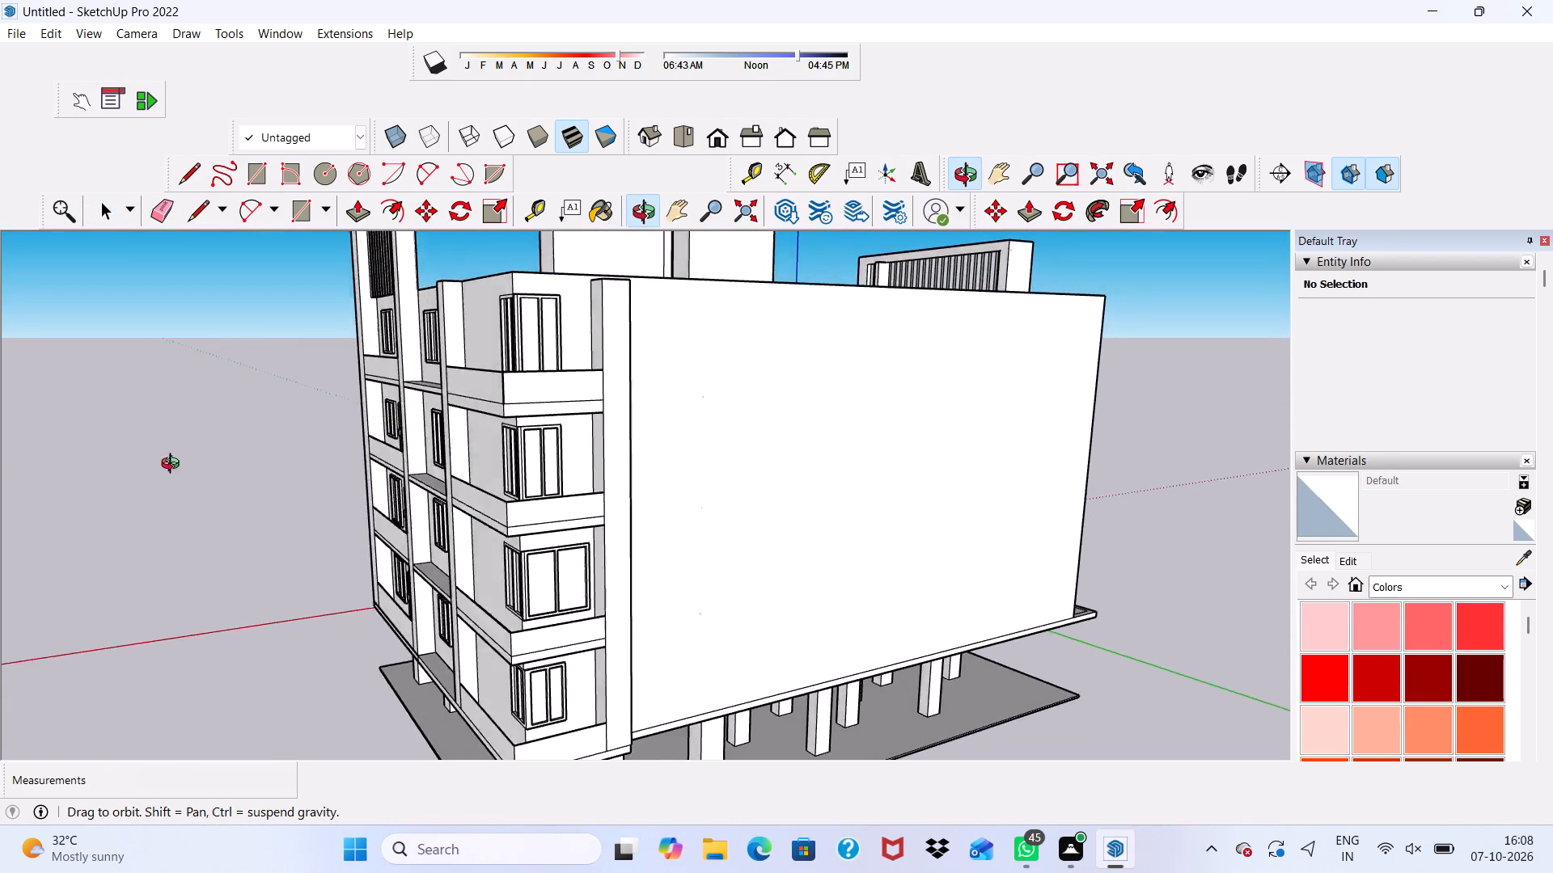
Push/Pull the top face of the pillar beside the top-floor corner window up 4 13/16" to the roof slab edge.
{"action": "middle_click_drag", "start_coordinate": [174, 466], "coordinate": [315, 508]}
{"action": "scroll", "coordinate": [762, 328], "scroll_direction": "up", "scroll_amount": 5}
{"action": "scroll", "coordinate": [873, 349], "scroll_direction": "up", "scroll_amount": 2}
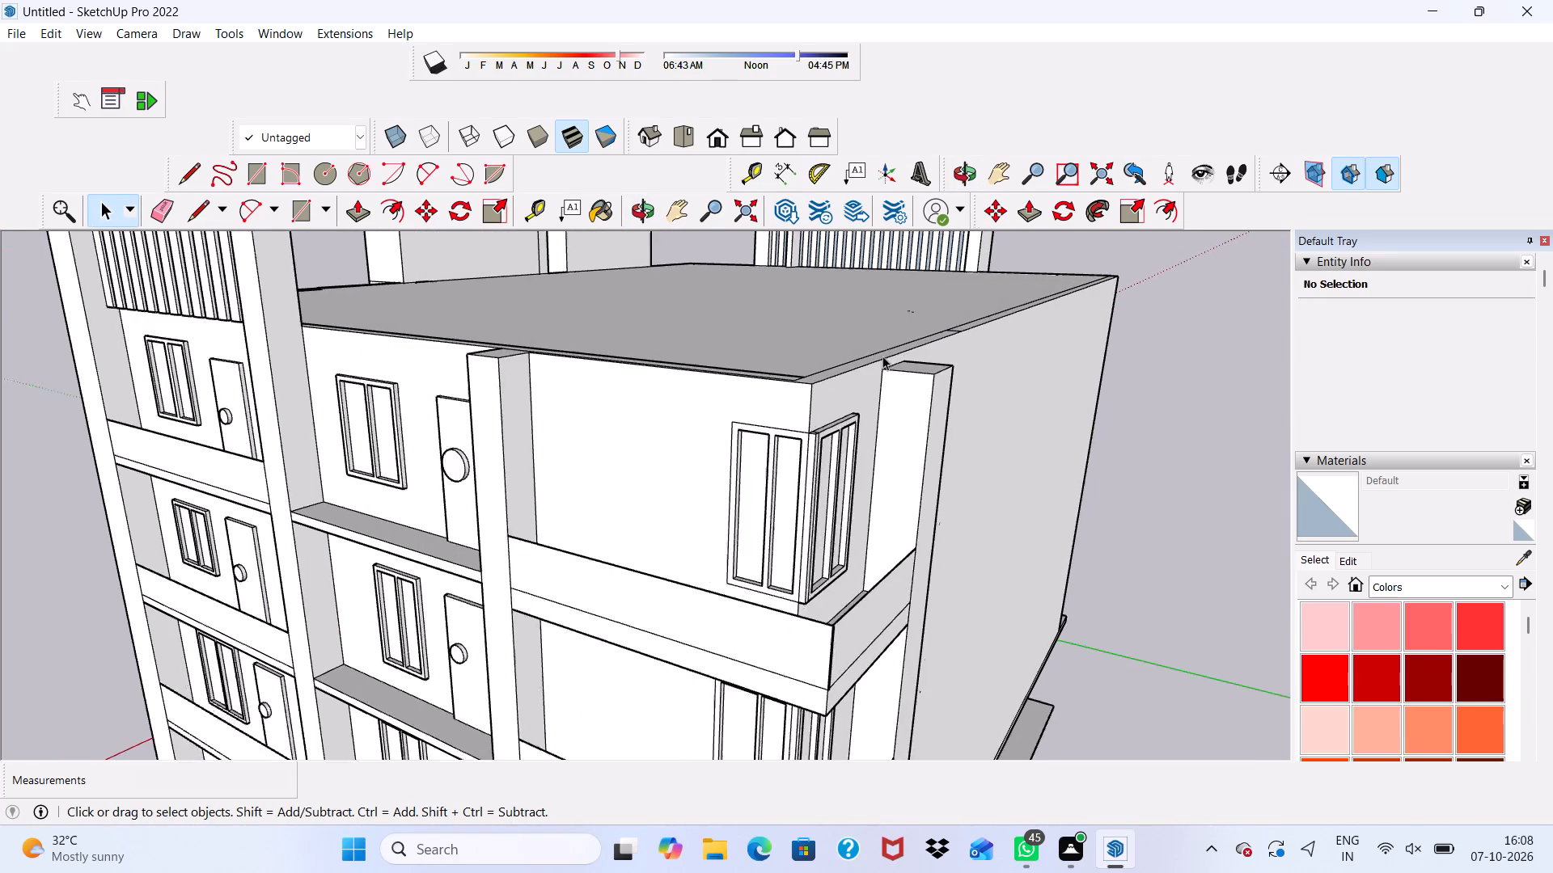
{"action": "scroll", "coordinate": [882, 356], "scroll_direction": "up", "scroll_amount": 5}
{"action": "left_click", "coordinate": [915, 367]}
{"action": "scroll", "coordinate": [1019, 293], "scroll_direction": "up", "scroll_amount": 2}
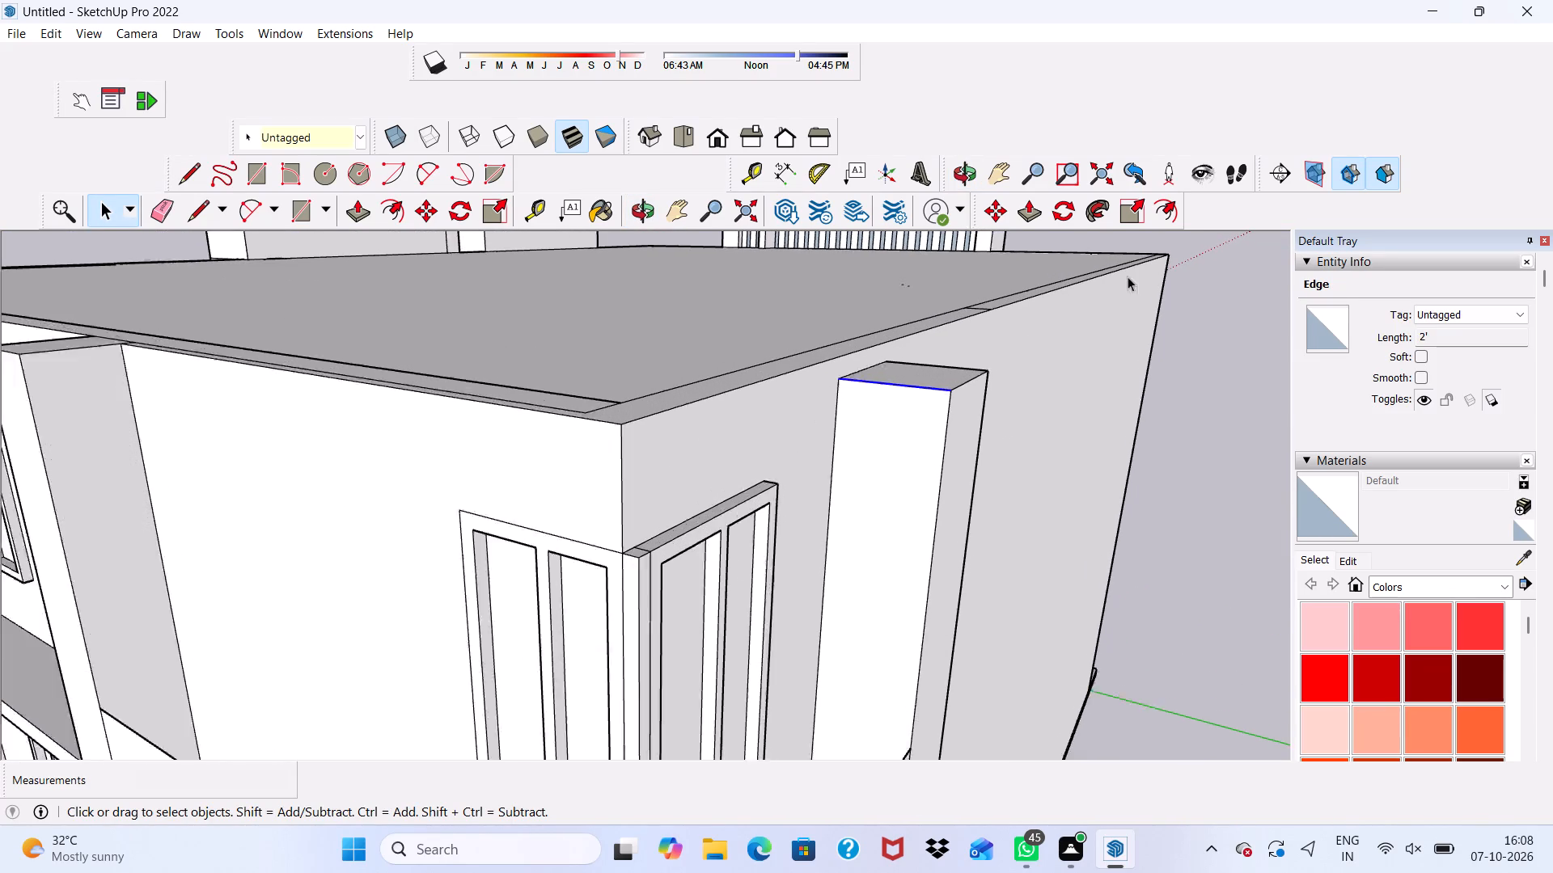
{"action": "scroll", "coordinate": [1128, 276], "scroll_direction": "up", "scroll_amount": 1}
{"action": "left_click", "coordinate": [733, 477]}
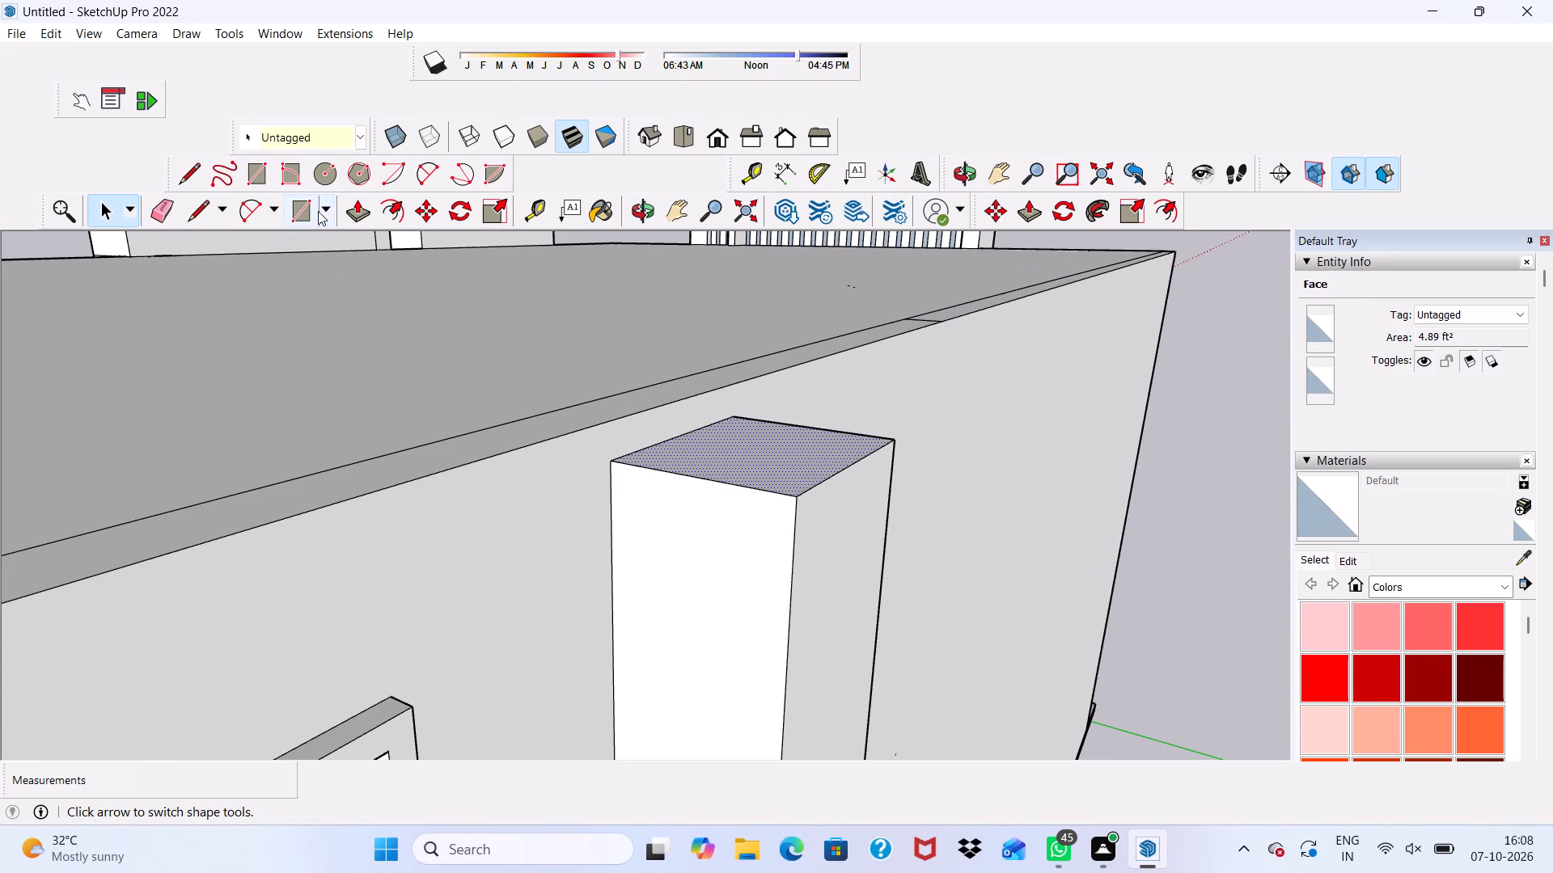
{"action": "left_click", "coordinate": [345, 205]}
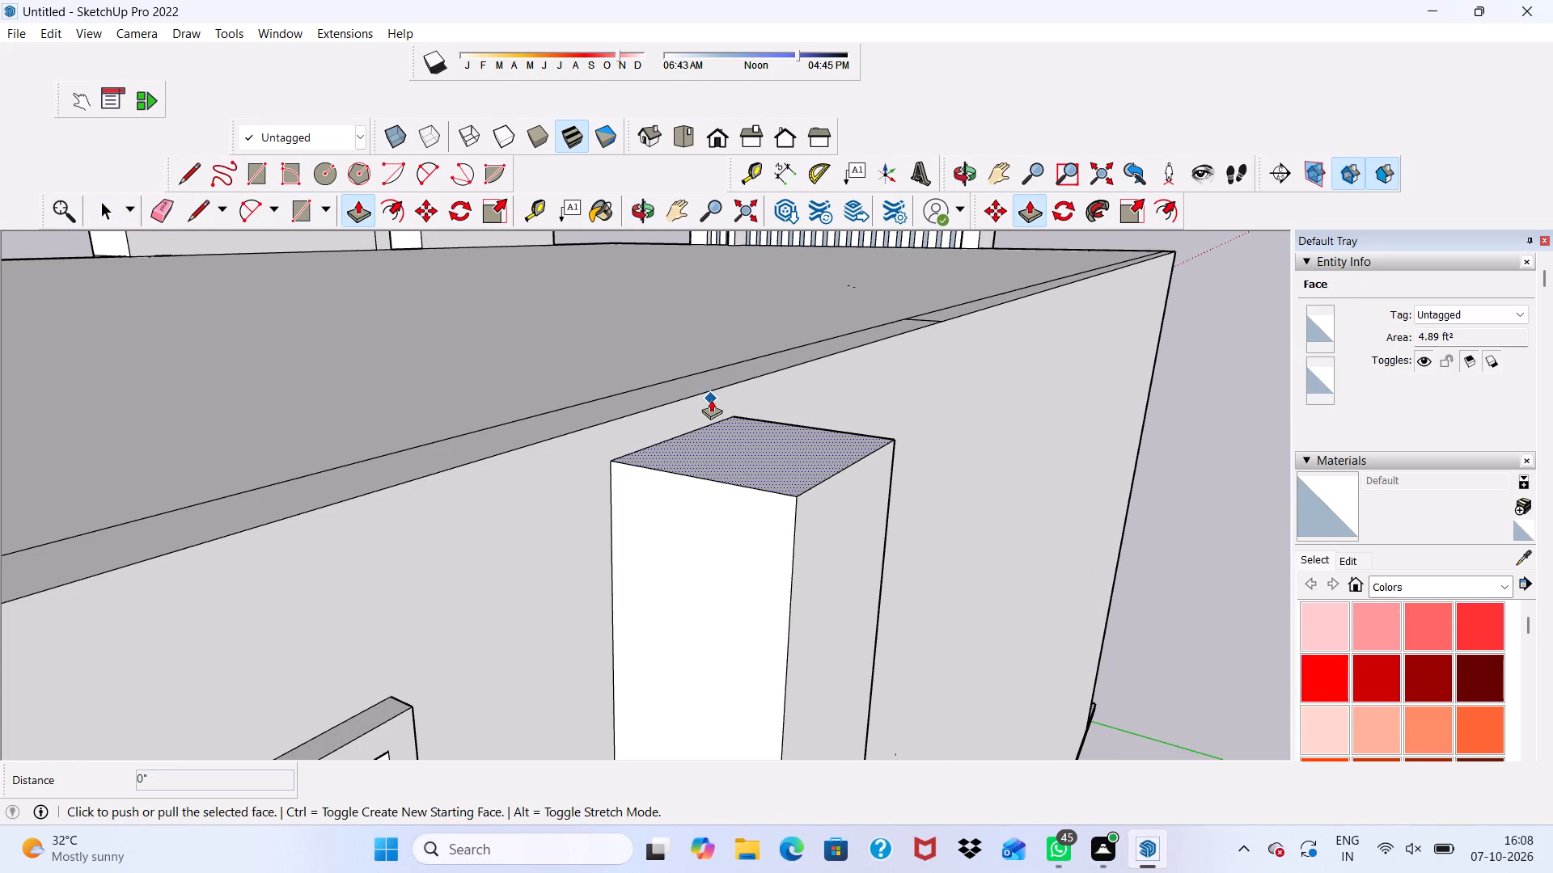
{"action": "left_click", "coordinate": [754, 435]}
{"action": "left_click", "coordinate": [594, 422]}
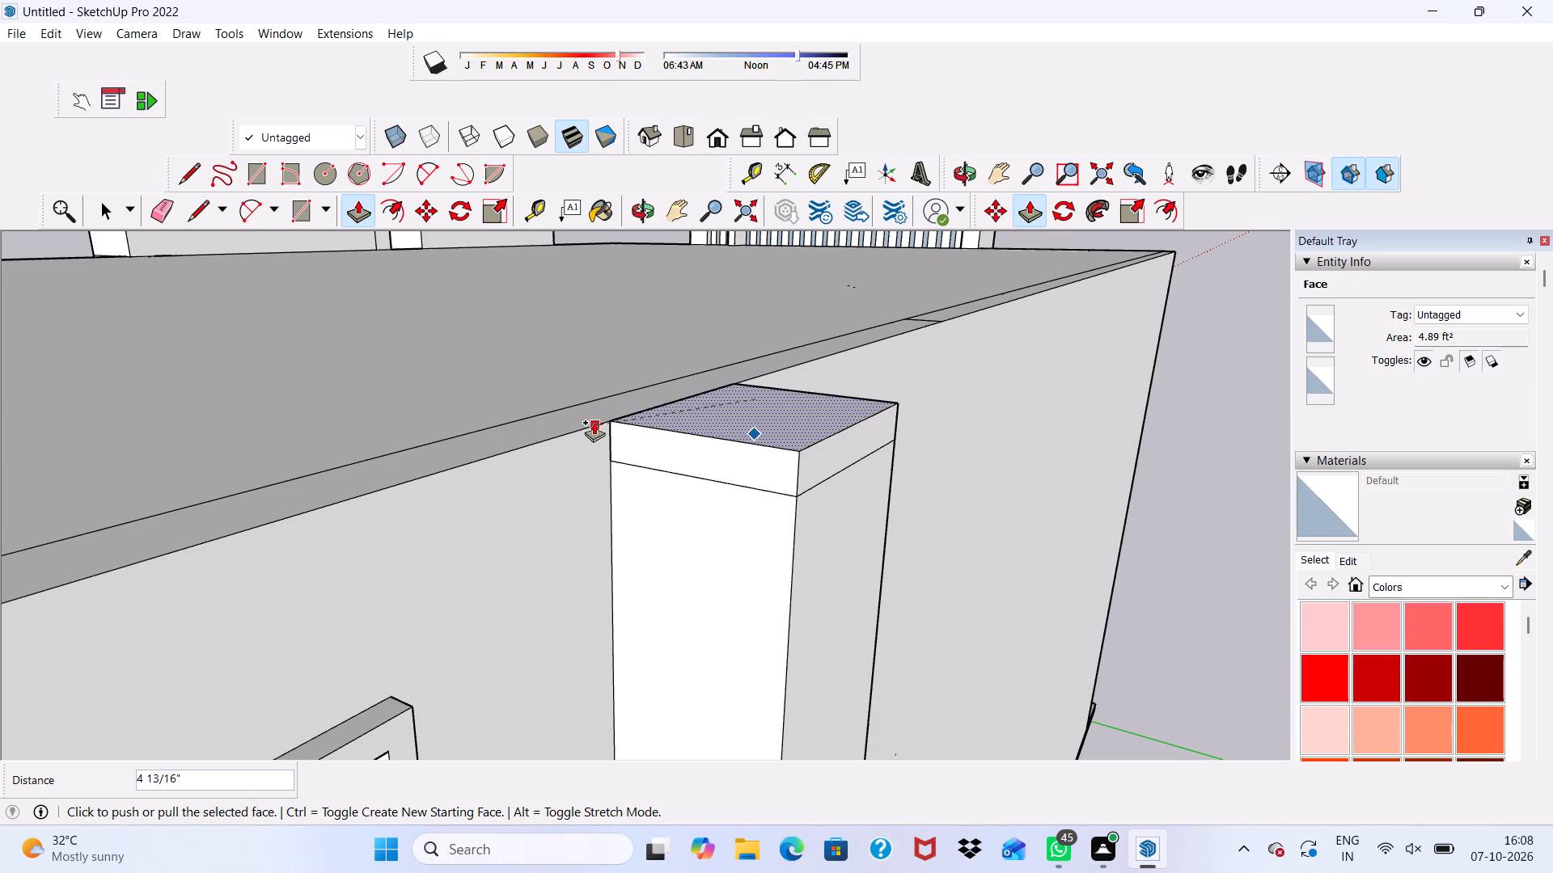
Erase the leftover horizontal edges around the top of the raised corner pillar on its three exposed sides.
{"action": "left_click", "coordinate": [154, 209]}
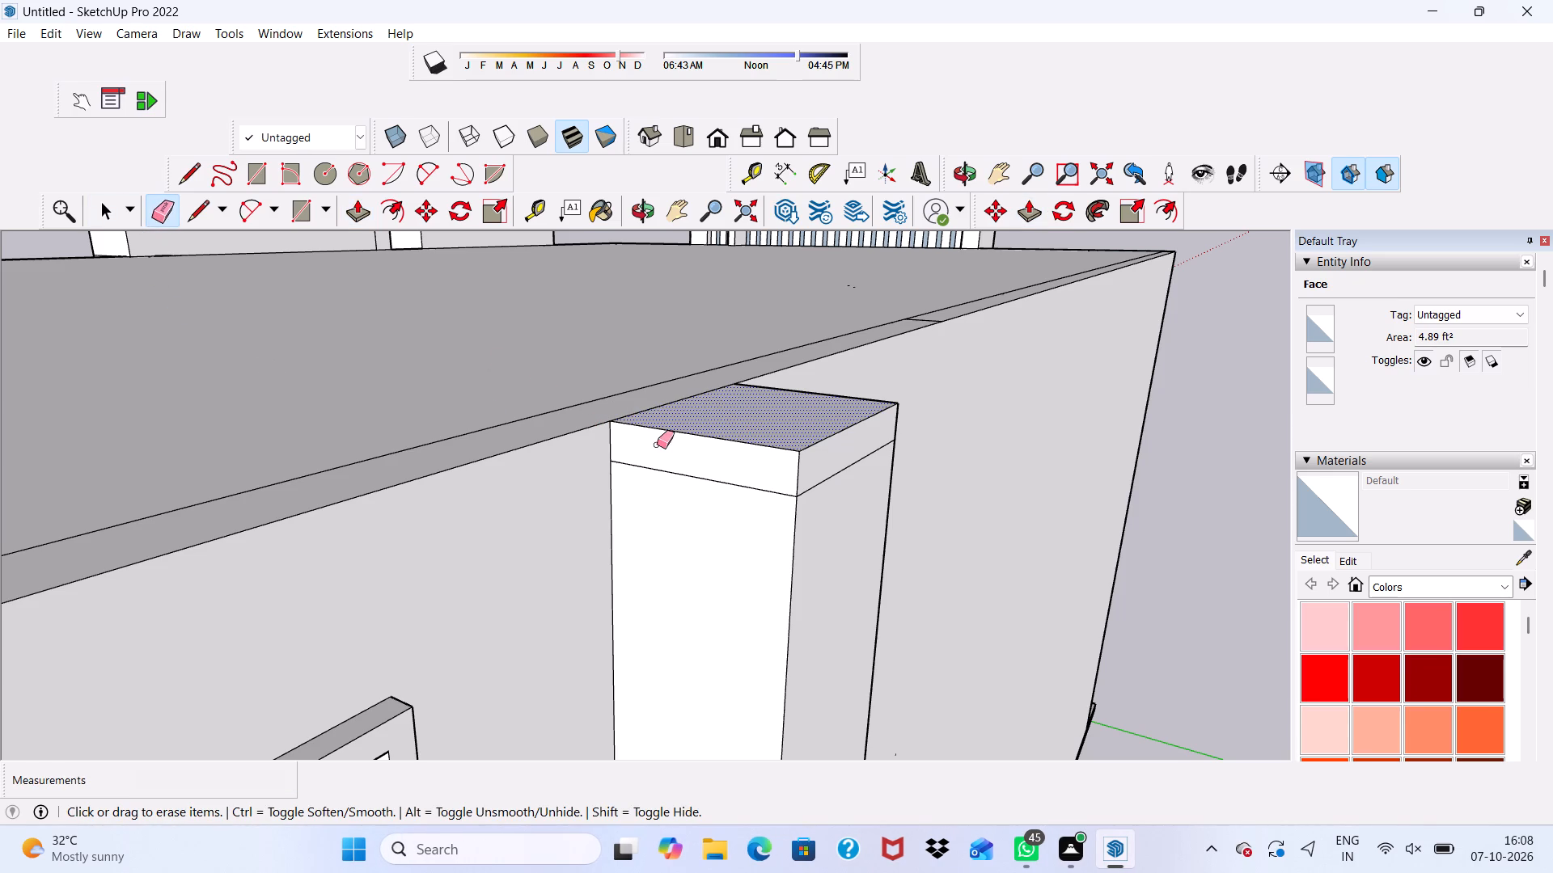
{"action": "left_click_drag", "start_coordinate": [658, 447], "coordinate": [662, 474]}
{"action": "left_click_drag", "start_coordinate": [831, 470], "coordinate": [832, 470]}
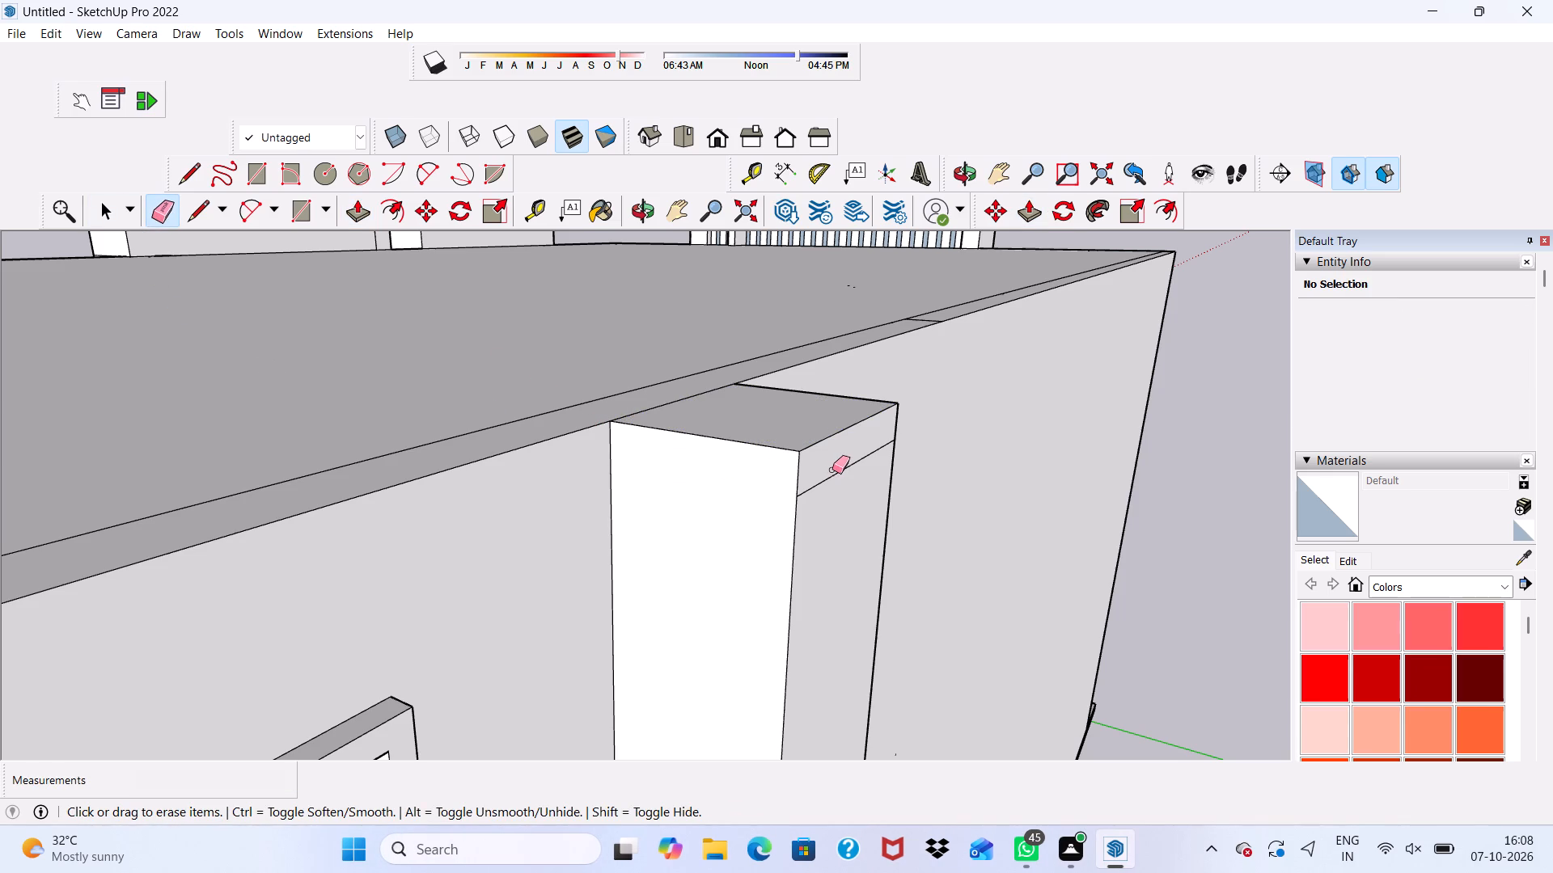
{"action": "left_click_drag", "start_coordinate": [832, 470], "coordinate": [835, 479]}
{"action": "middle_click_drag", "start_coordinate": [839, 479], "coordinate": [282, 483]}
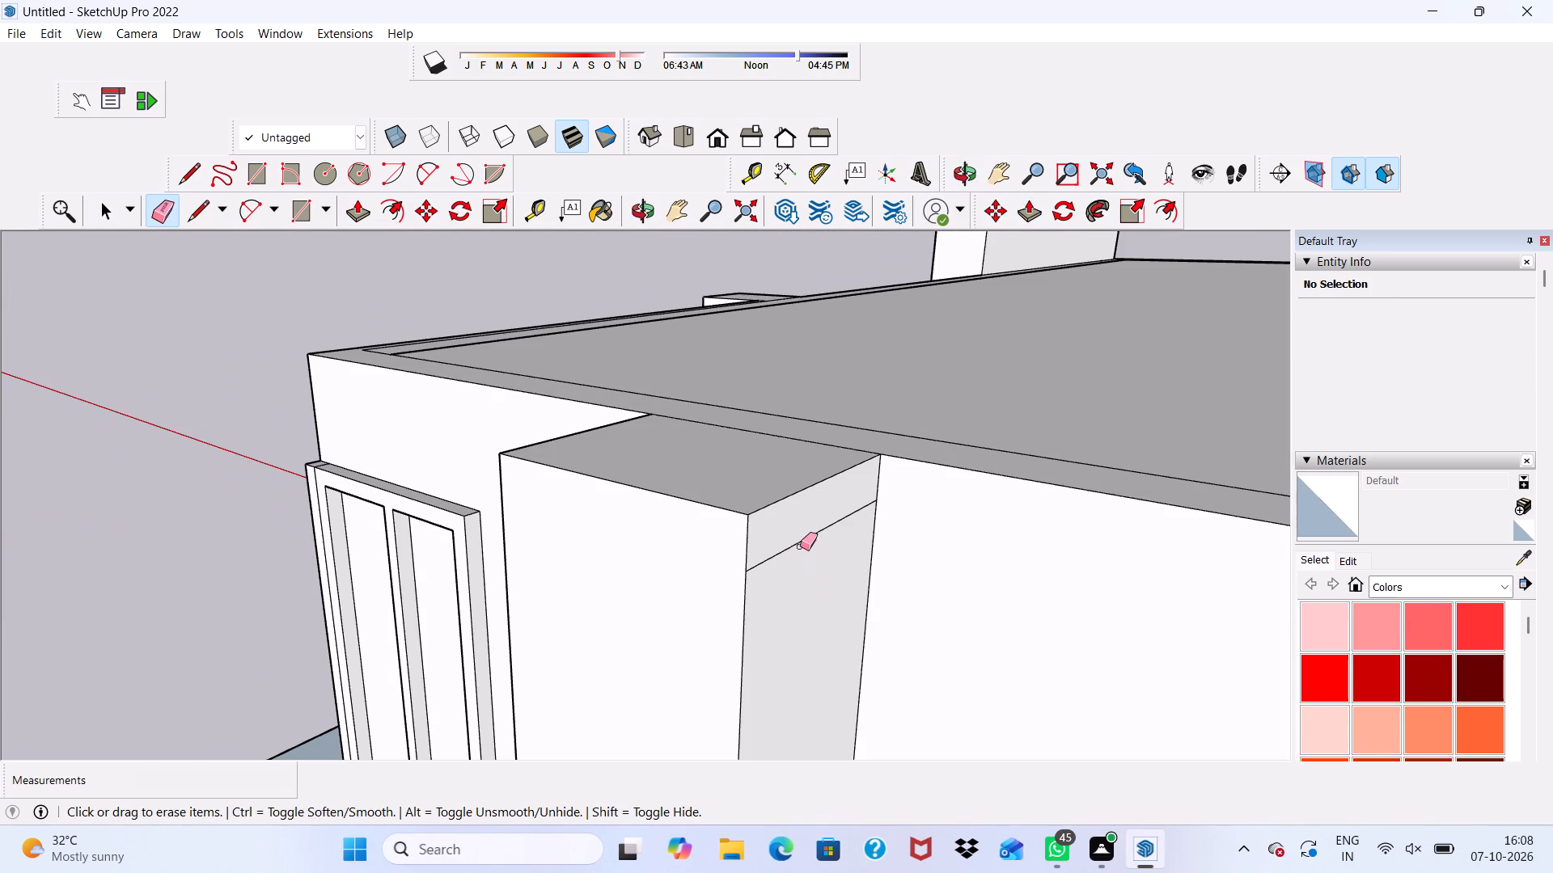
{"action": "left_click_drag", "start_coordinate": [800, 539], "coordinate": [800, 561]}
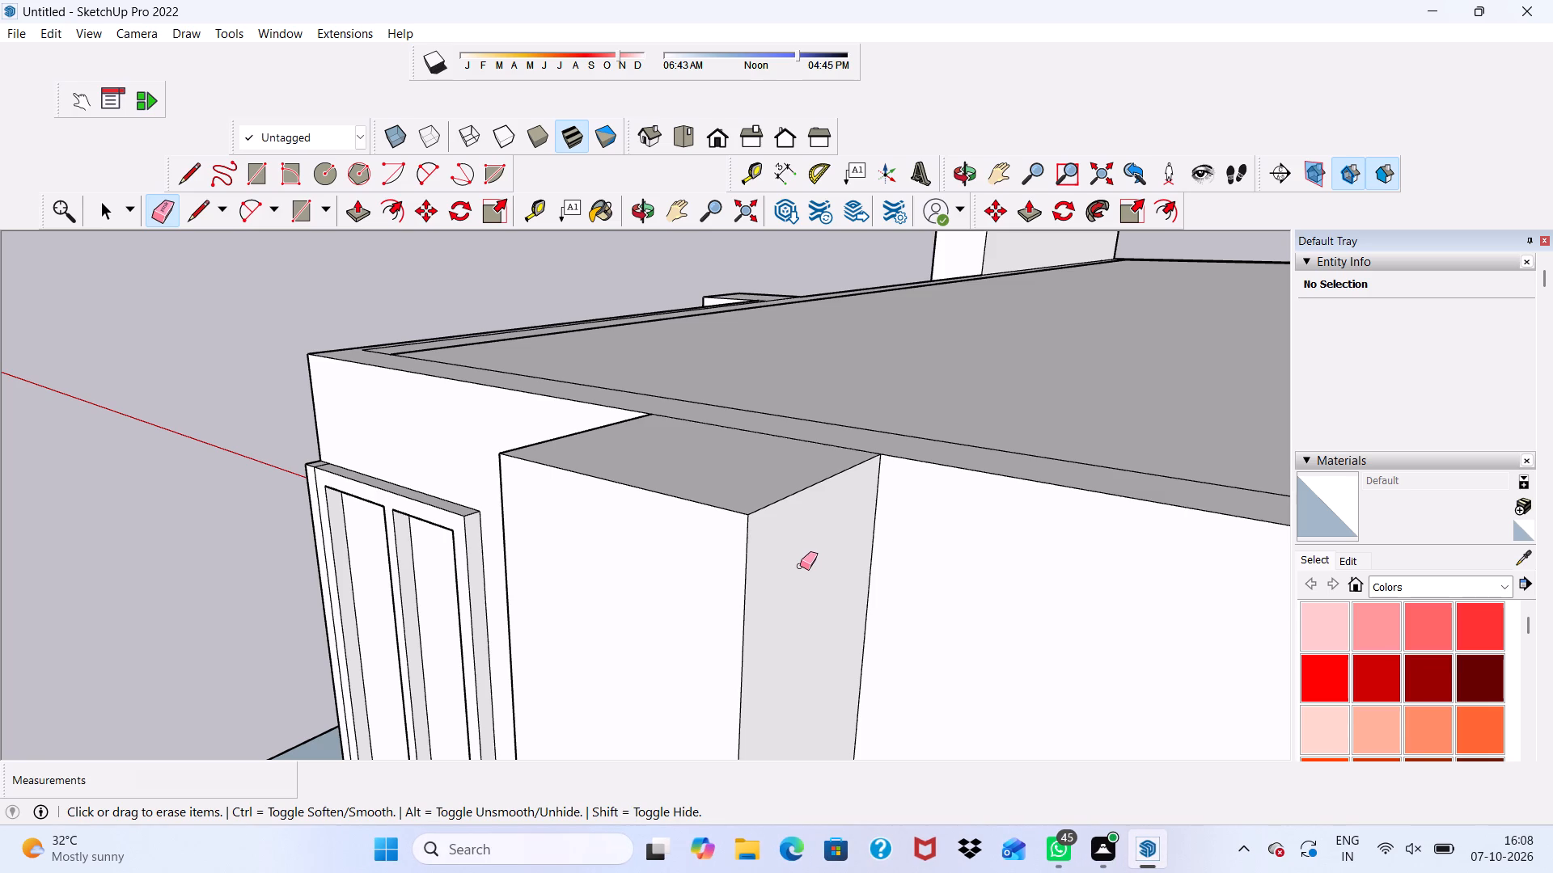
{"action": "key", "text": "space"}
Examine the whole building again, from the underside and ground-level columns to the lower front balconies, doors and windows.
{"action": "scroll", "coordinate": [773, 617], "scroll_direction": "down", "scroll_amount": 2}
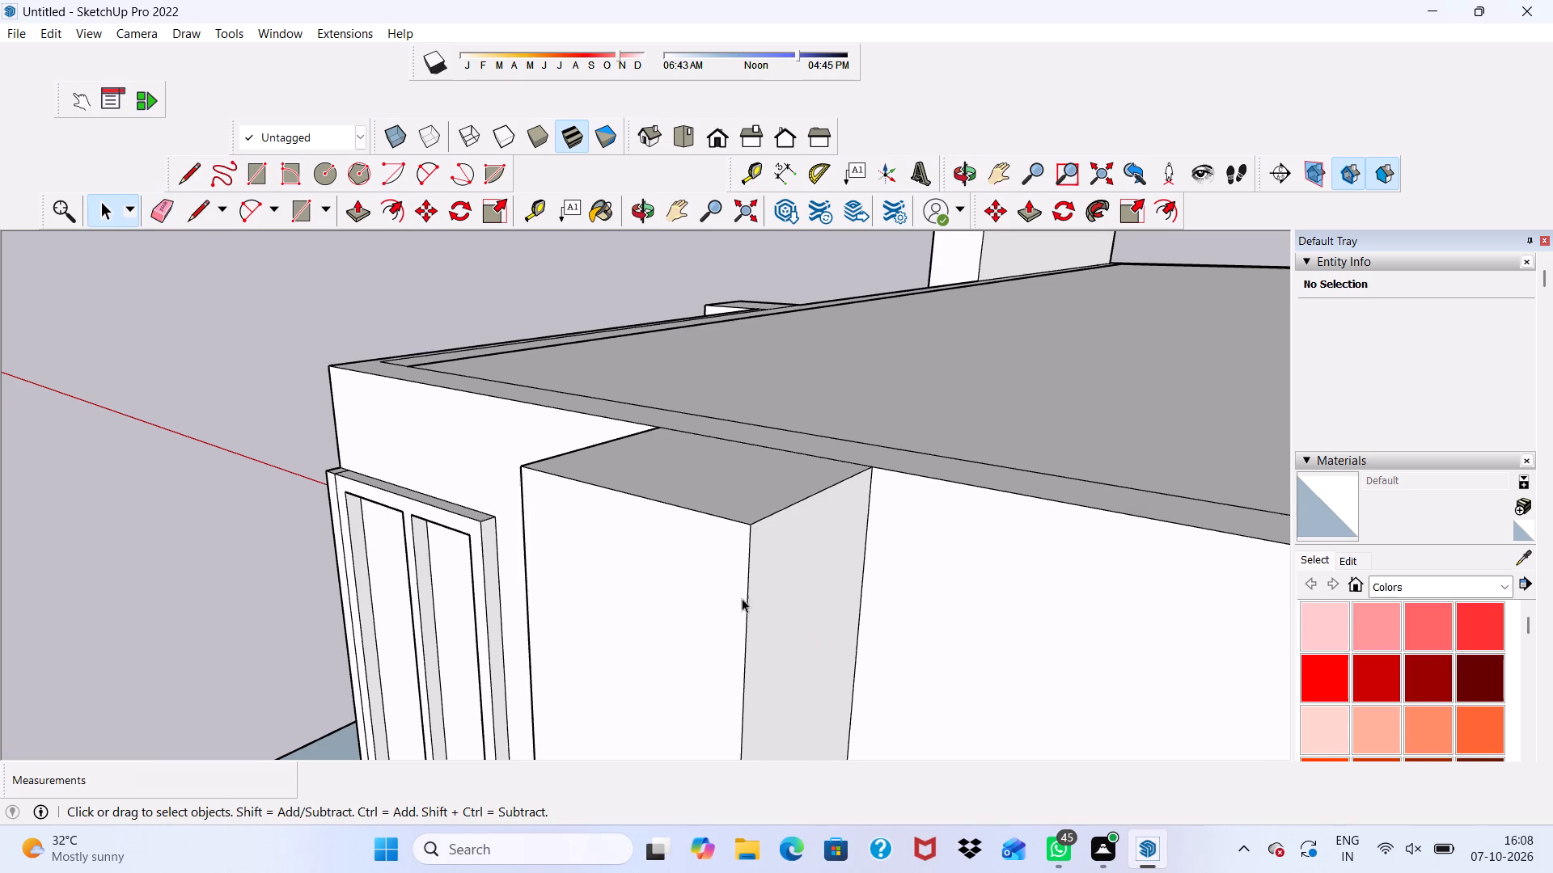
{"action": "scroll", "coordinate": [742, 598], "scroll_direction": "down", "scroll_amount": 7}
{"action": "middle_click_drag", "start_coordinate": [616, 486], "coordinate": [1047, 442]}
{"action": "scroll", "coordinate": [575, 494], "scroll_direction": "up", "scroll_amount": 4}
{"action": "scroll", "coordinate": [575, 494], "scroll_direction": "down", "scroll_amount": 7}
{"action": "middle_click_drag", "start_coordinate": [560, 430], "coordinate": [816, 287]}
{"action": "scroll", "coordinate": [870, 314], "scroll_direction": "up", "scroll_amount": 1}
{"action": "scroll", "coordinate": [852, 324], "scroll_direction": "down", "scroll_amount": 14}
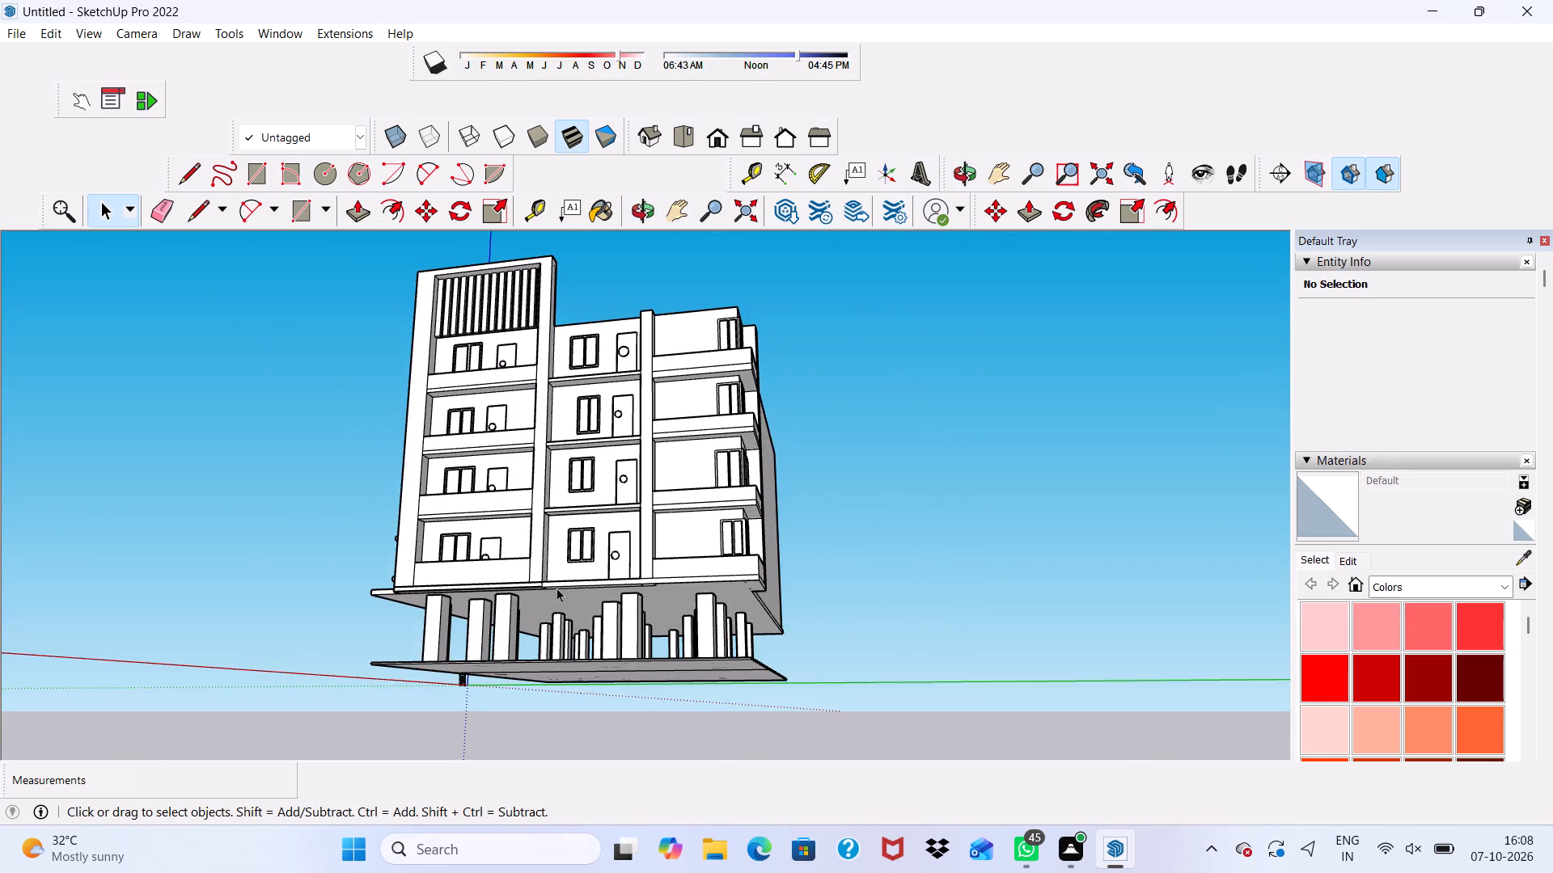
{"action": "middle_click_drag", "start_coordinate": [470, 643], "coordinate": [527, 737]}
{"action": "scroll", "coordinate": [689, 703], "scroll_direction": "up", "scroll_amount": 6}
{"action": "scroll", "coordinate": [404, 648], "scroll_direction": "down", "scroll_amount": 2}
{"action": "middle_click_drag", "start_coordinate": [383, 644], "coordinate": [832, 591]}
{"action": "scroll", "coordinate": [739, 559], "scroll_direction": "up", "scroll_amount": 1}
{"action": "scroll", "coordinate": [643, 511], "scroll_direction": "down", "scroll_amount": 8}
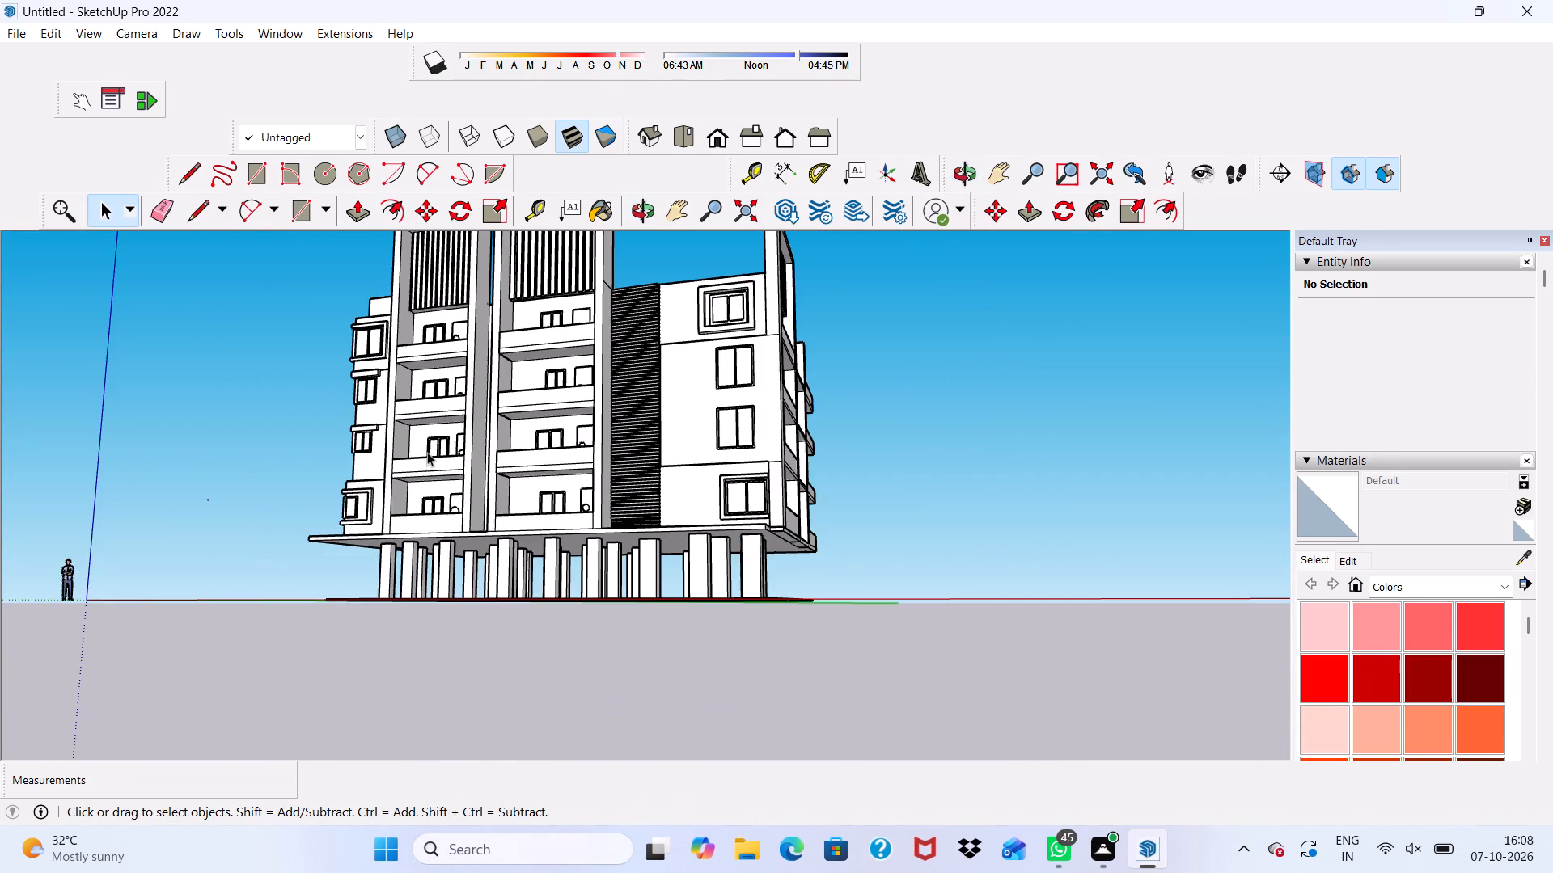
{"action": "middle_click_drag", "start_coordinate": [427, 452], "coordinate": [572, 601]}
{"action": "scroll", "coordinate": [518, 355], "scroll_direction": "up", "scroll_amount": 1}
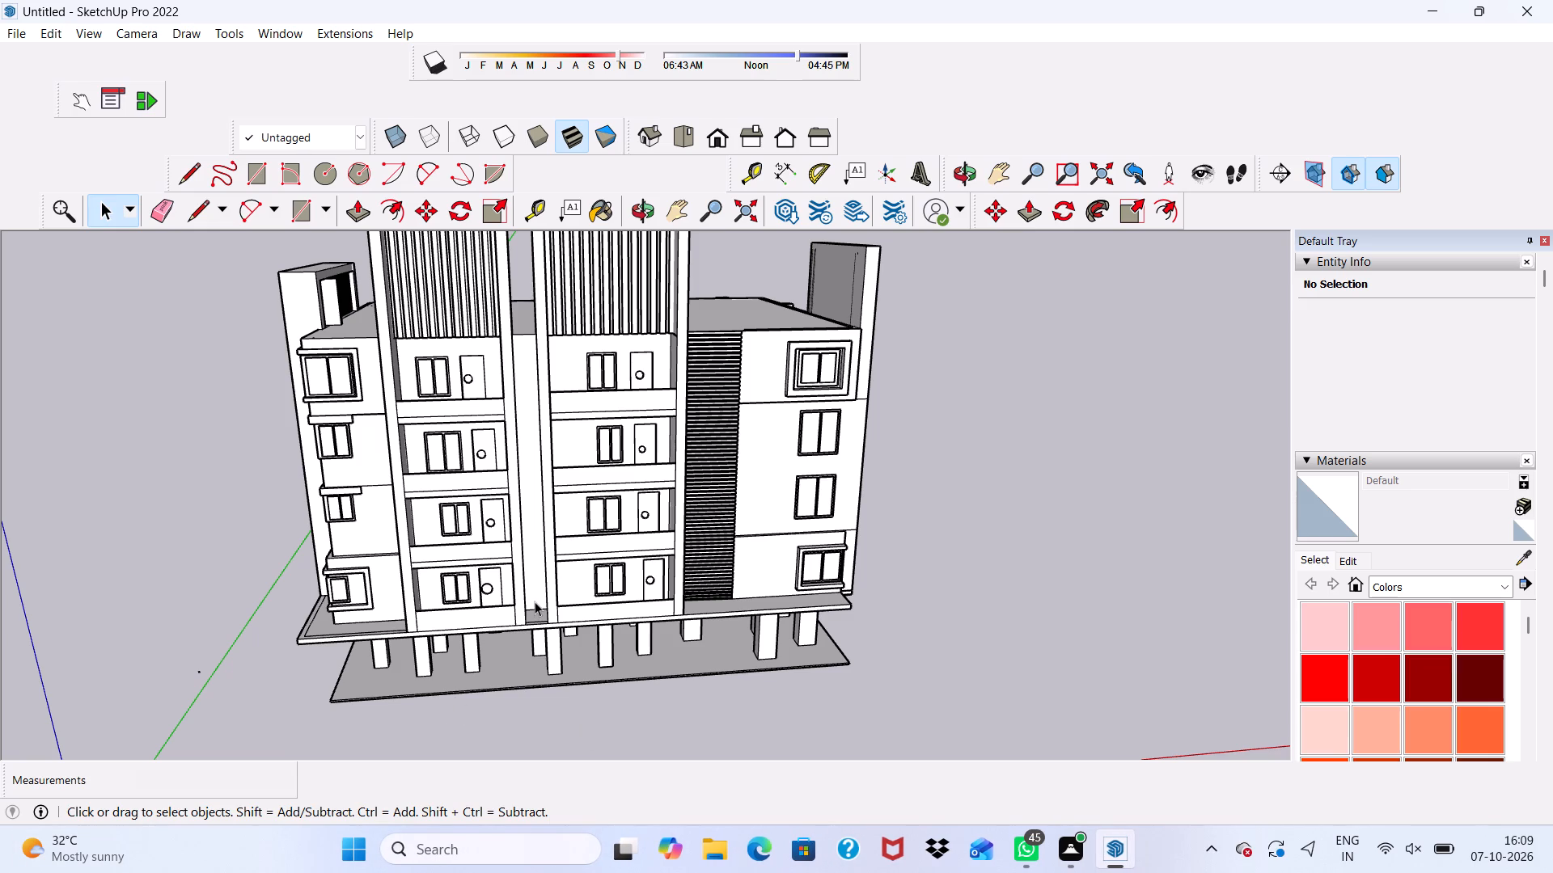
{"action": "scroll", "coordinate": [431, 662], "scroll_direction": "up", "scroll_amount": 2}
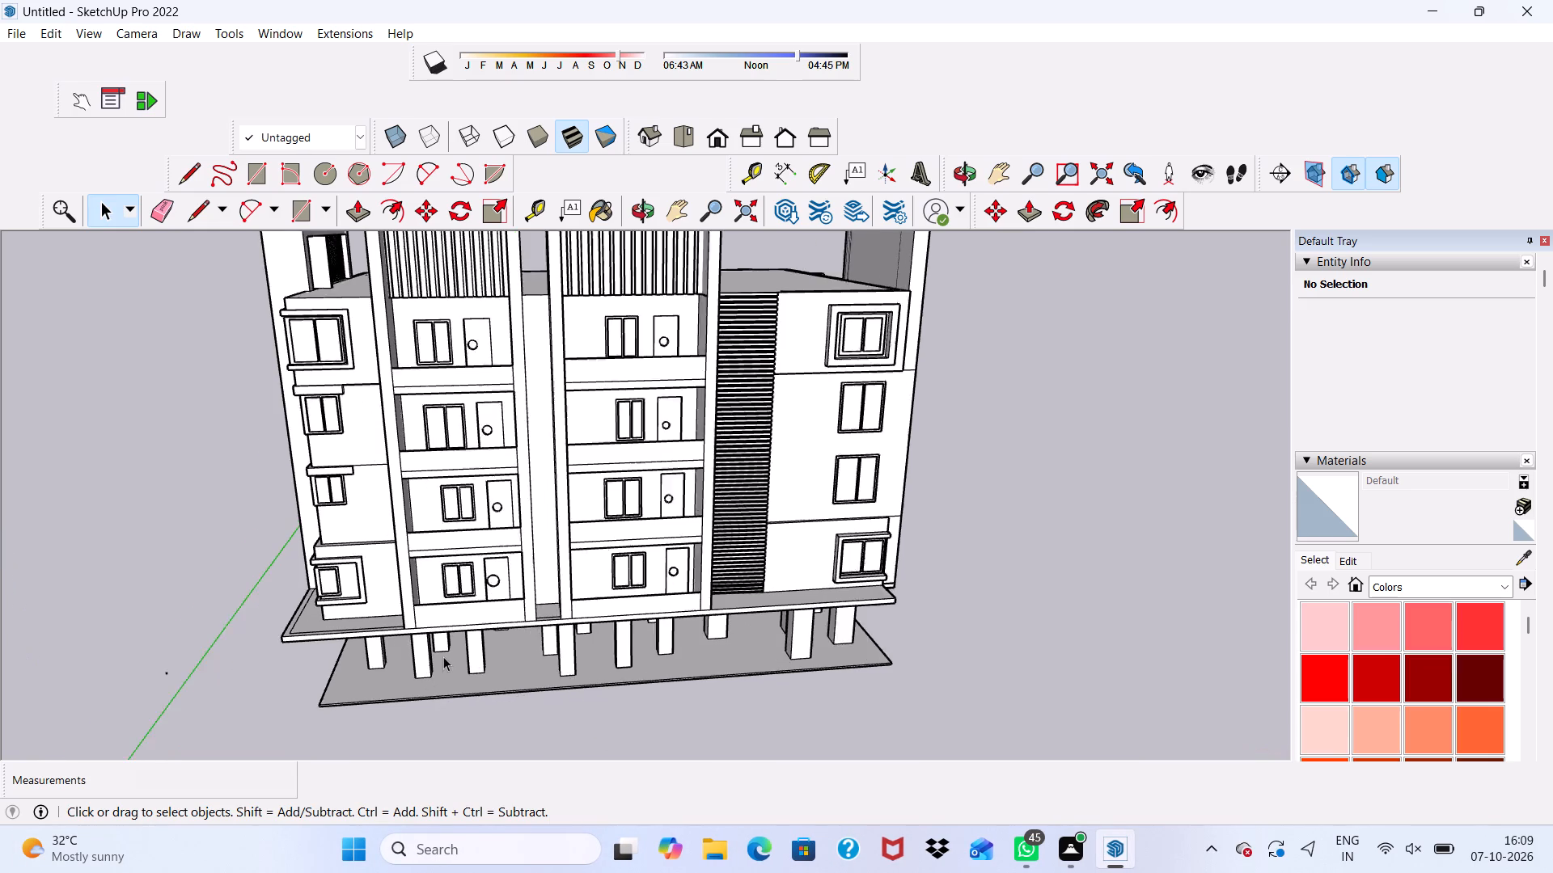
{"action": "scroll", "coordinate": [443, 656], "scroll_direction": "up", "scroll_amount": 1}
{"action": "scroll", "coordinate": [493, 561], "scroll_direction": "up", "scroll_amount": 3}
{"action": "scroll", "coordinate": [539, 588], "scroll_direction": "down", "scroll_amount": 1}
{"action": "middle_click_drag", "start_coordinate": [577, 614], "coordinate": [578, 517]}
{"action": "middle_click_drag", "start_coordinate": [536, 526], "coordinate": [535, 611]}
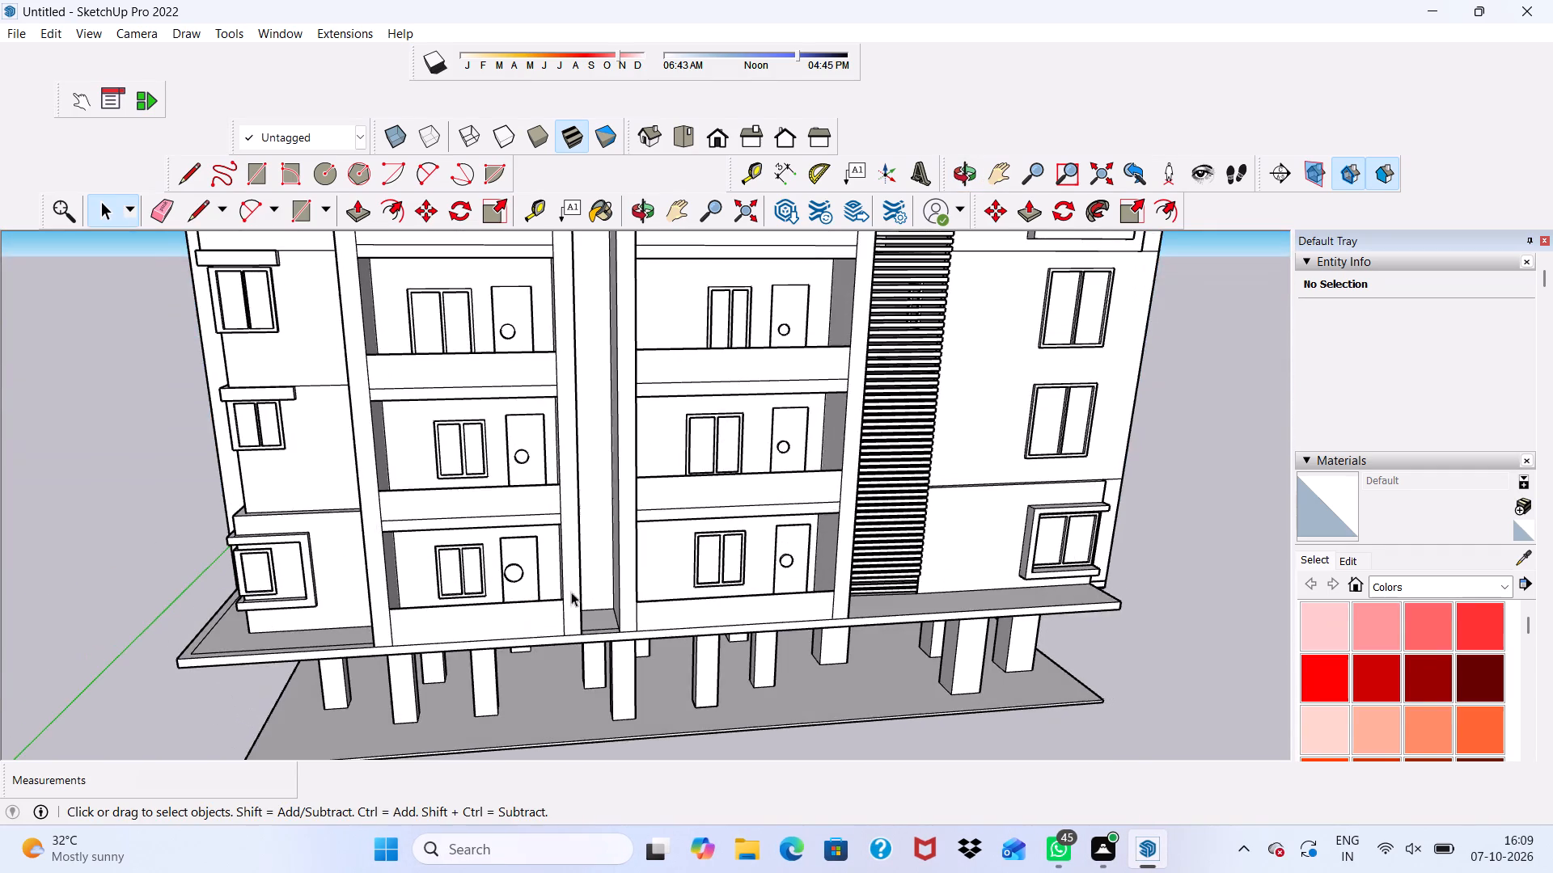
{"action": "scroll", "coordinate": [638, 562], "scroll_direction": "up", "scroll_amount": 5}
{"action": "scroll", "coordinate": [654, 558], "scroll_direction": "down", "scroll_amount": 5}
{"action": "scroll", "coordinate": [722, 547], "scroll_direction": "up", "scroll_amount": 3}
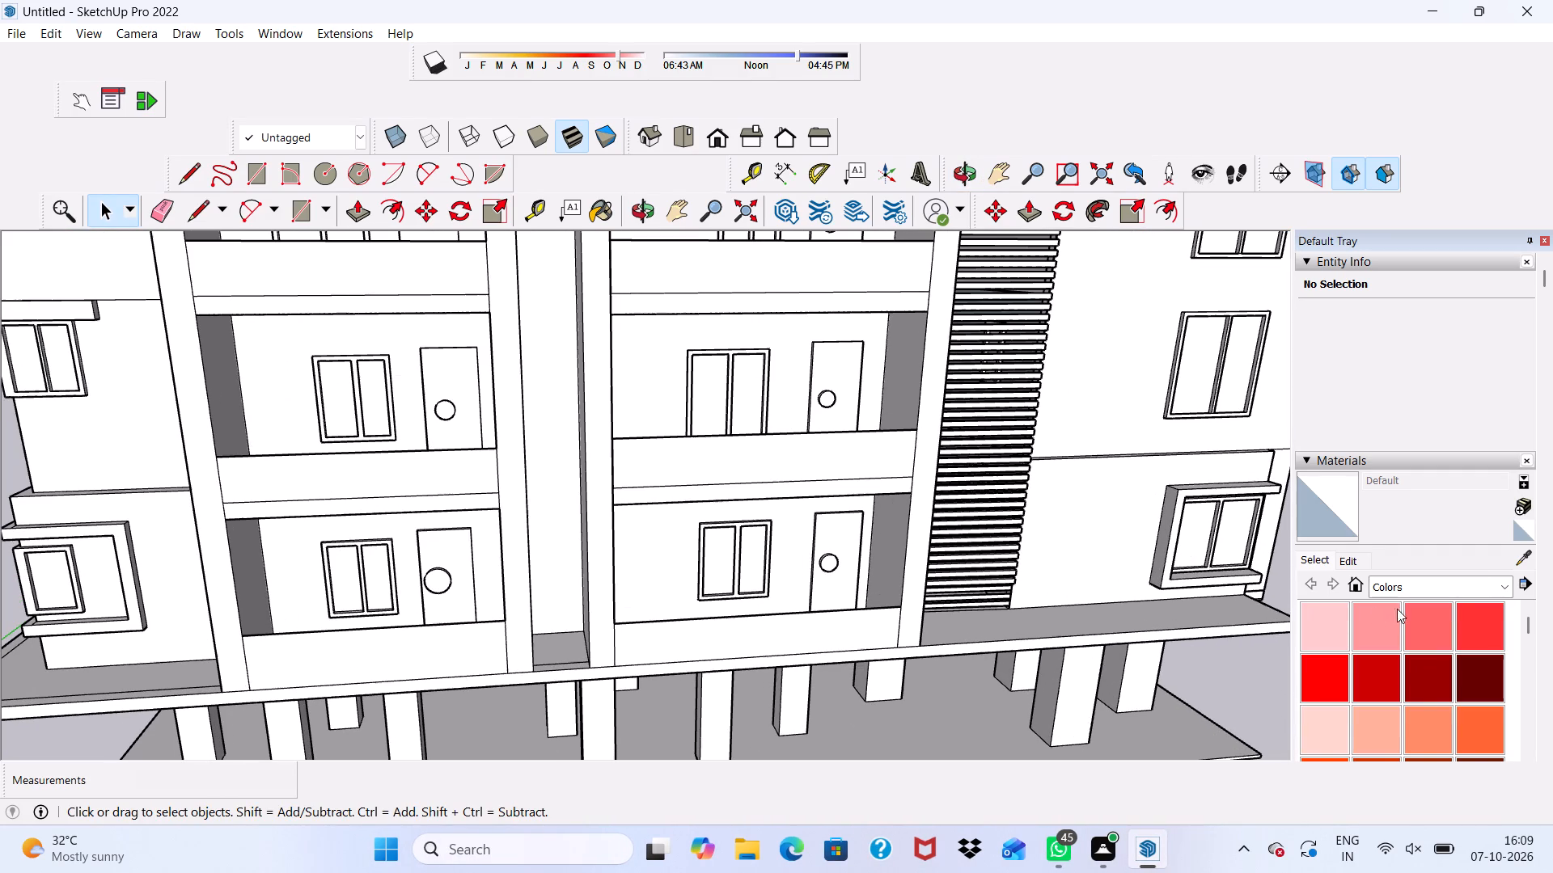
Apply the Wood Cherry Original material from the Wood collection to the front faces of the two lowest doors in the left balcony bay.
{"action": "scroll", "coordinate": [1502, 626], "scroll_direction": "down", "scroll_amount": 1}
{"action": "scroll", "coordinate": [1457, 677], "scroll_direction": "down", "scroll_amount": 2}
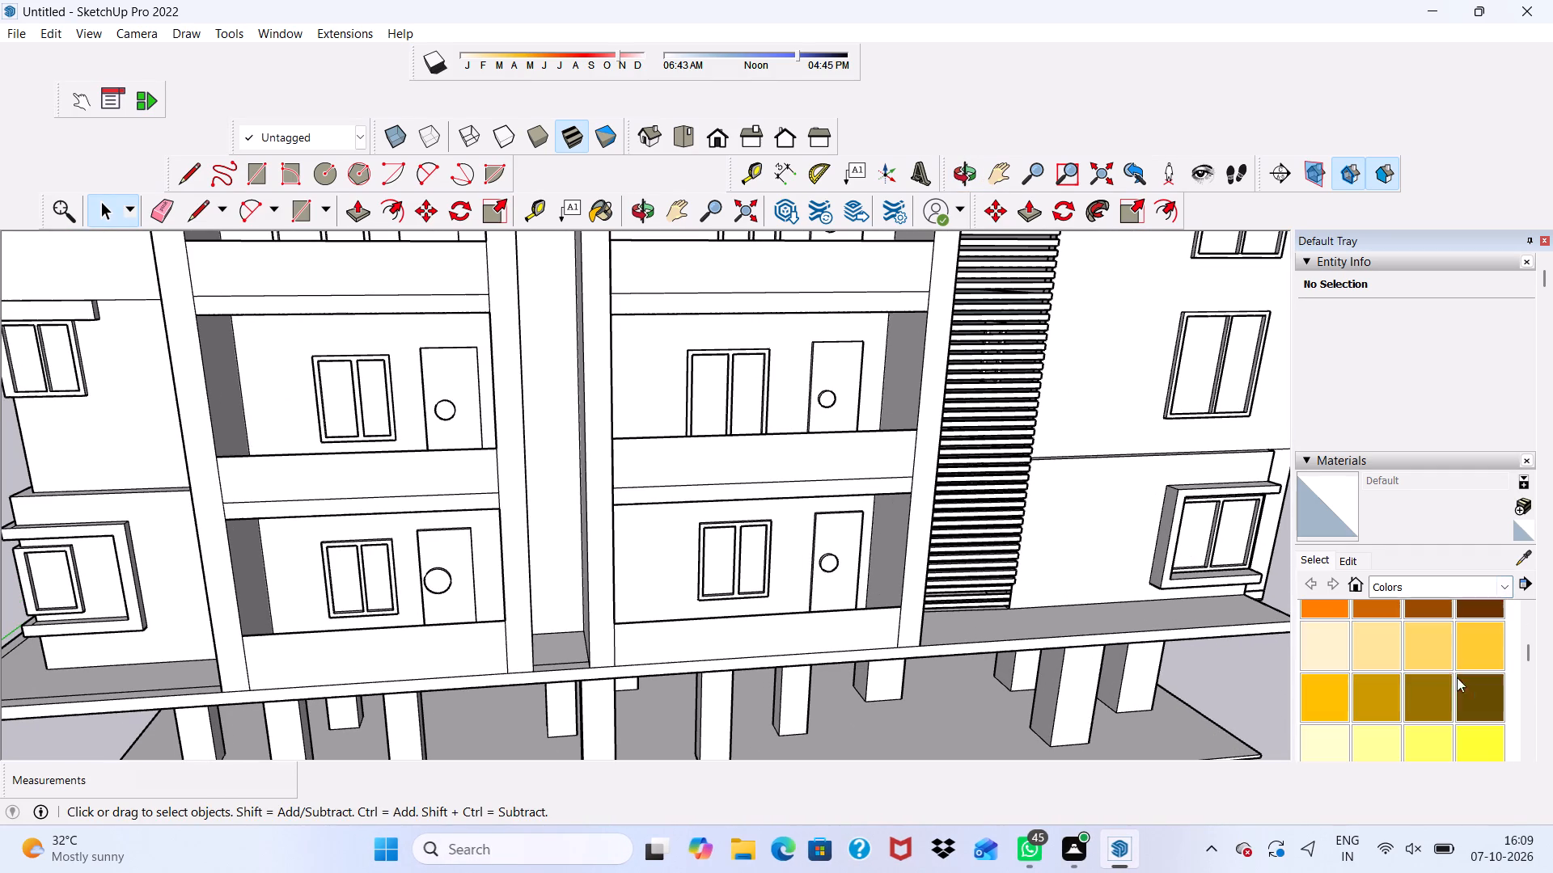
{"action": "left_click", "coordinate": [1502, 584]}
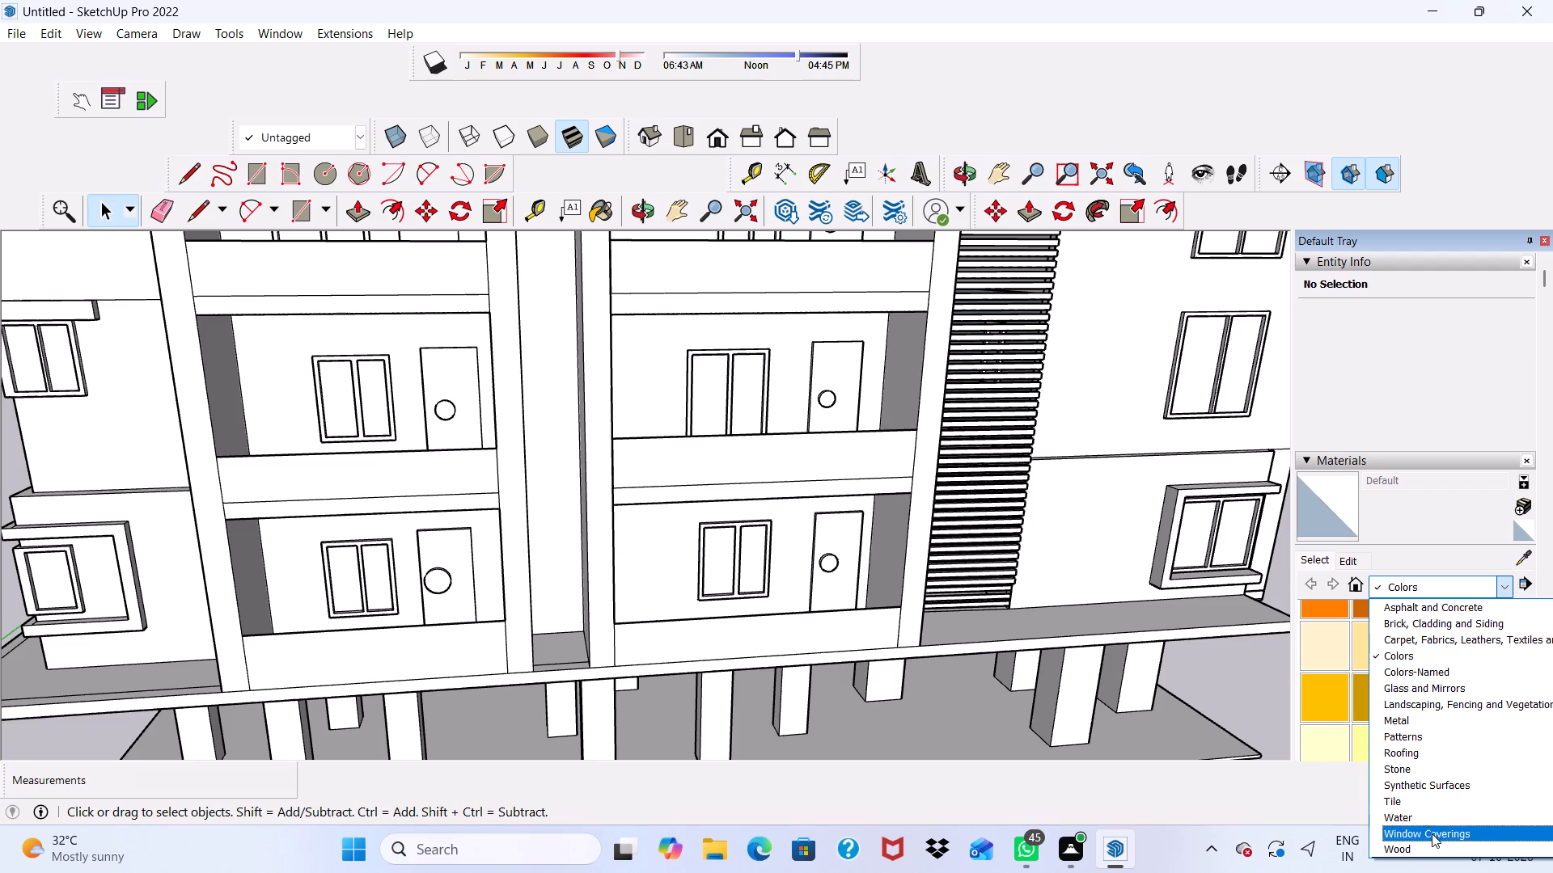
{"action": "left_click", "coordinate": [1420, 846]}
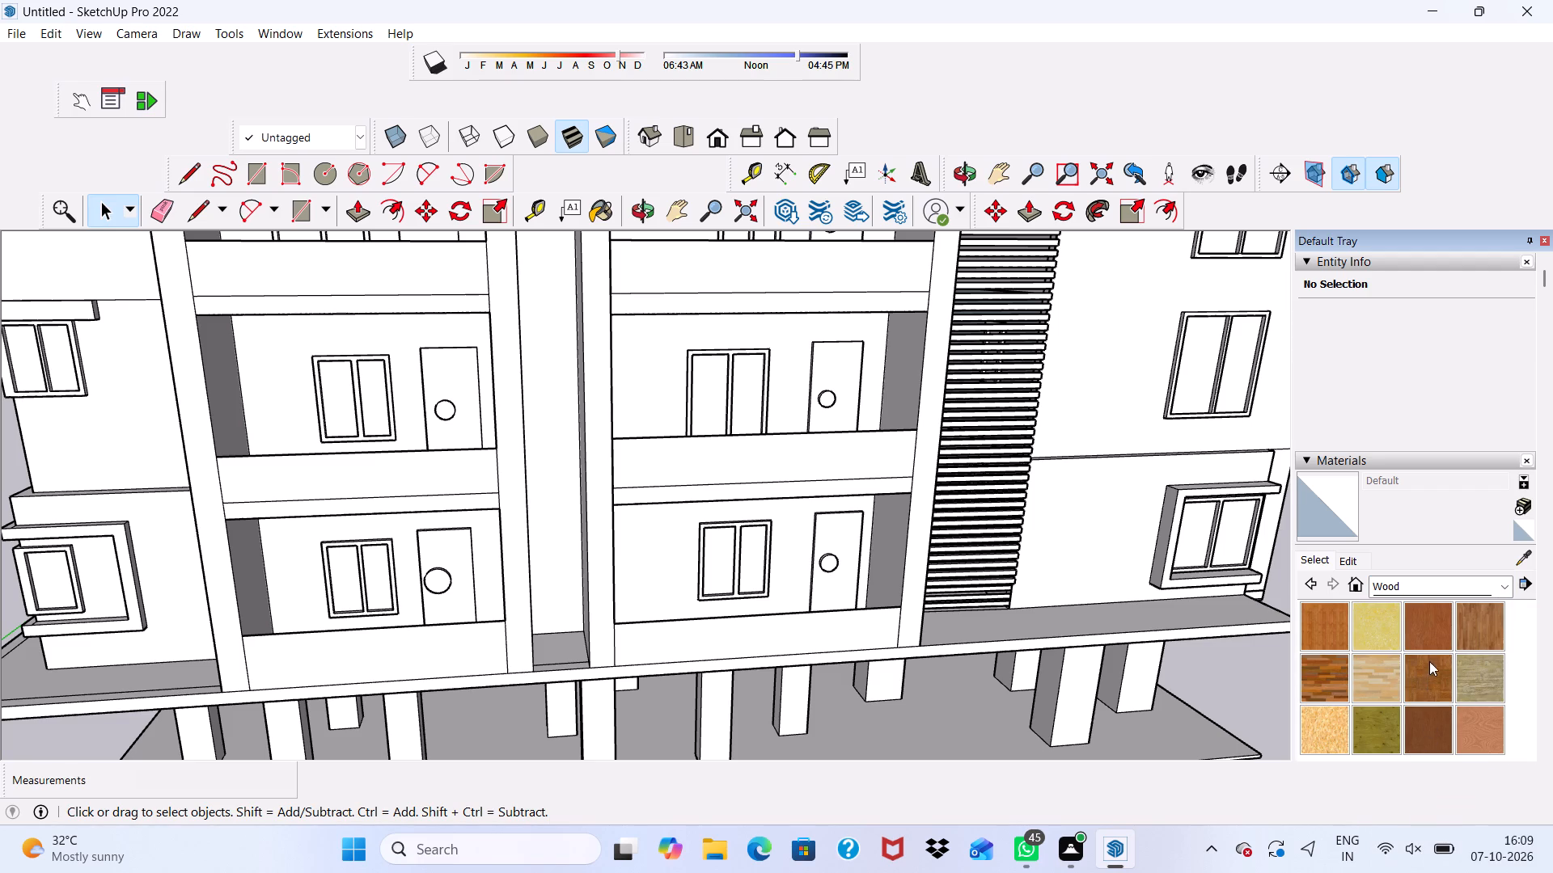
{"action": "left_click", "coordinate": [1431, 640]}
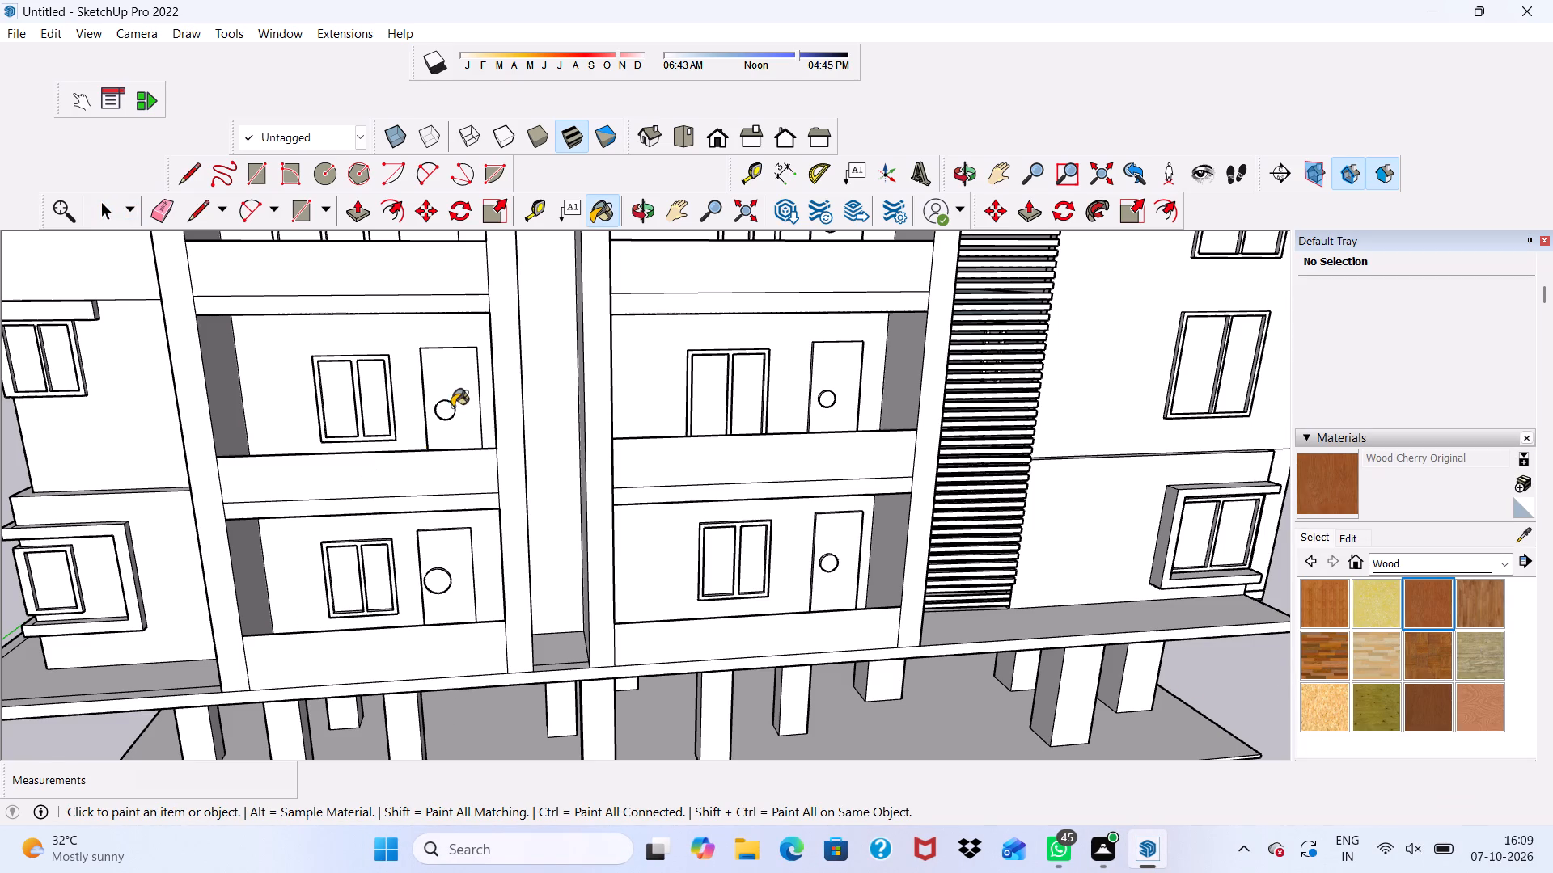
{"action": "scroll", "coordinate": [455, 398], "scroll_direction": "up", "scroll_amount": 5}
{"action": "left_click", "coordinate": [440, 377]}
{"action": "scroll", "coordinate": [470, 599], "scroll_direction": "up", "scroll_amount": 4}
{"action": "left_click", "coordinate": [461, 657]}
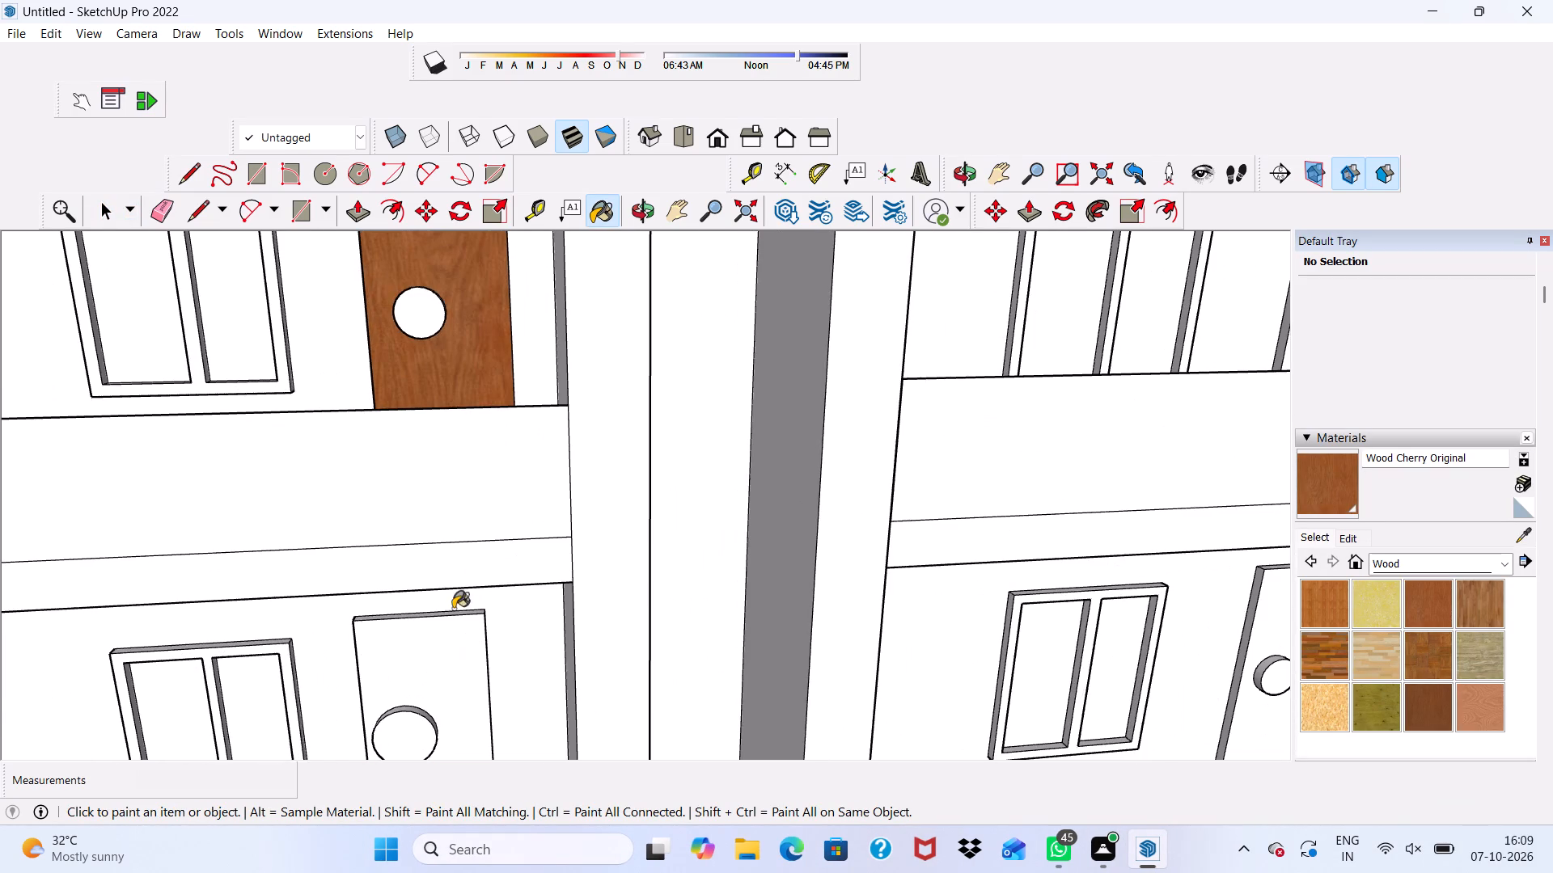
{"action": "scroll", "coordinate": [446, 577], "scroll_direction": "up", "scroll_amount": 13}
{"action": "left_click", "coordinate": [455, 638]}
Paint the top edge of the lowest balcony door with Wood Cherry Original.
{"action": "scroll", "coordinate": [456, 623], "scroll_direction": "down", "scroll_amount": 5}
{"action": "scroll", "coordinate": [480, 652], "scroll_direction": "up", "scroll_amount": 10}
{"action": "left_click", "coordinate": [487, 605]}
{"action": "scroll", "coordinate": [487, 605], "scroll_direction": "down", "scroll_amount": 17}
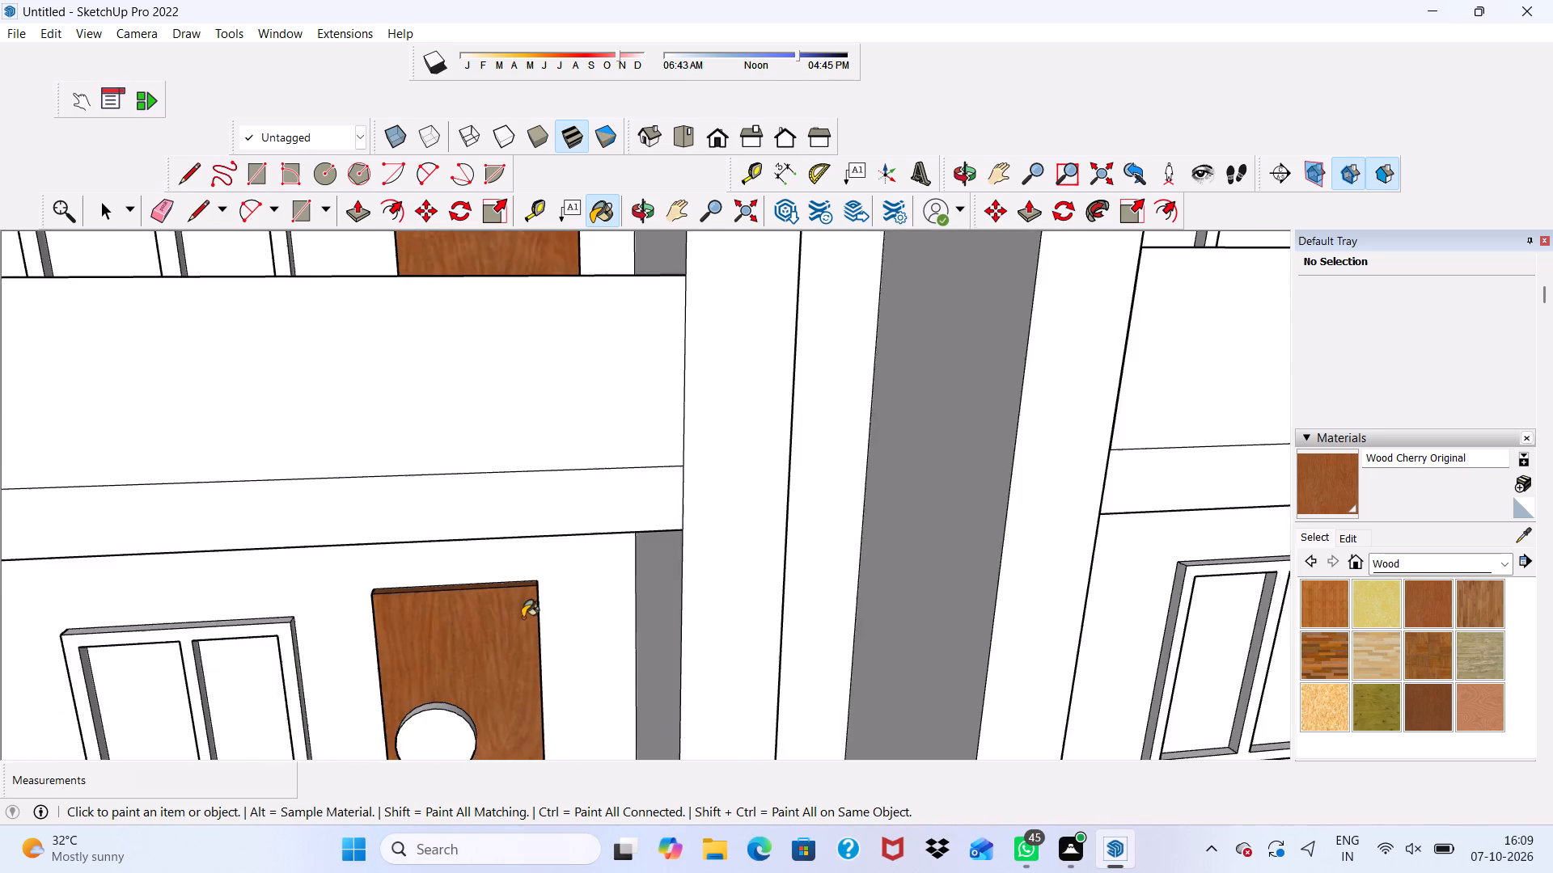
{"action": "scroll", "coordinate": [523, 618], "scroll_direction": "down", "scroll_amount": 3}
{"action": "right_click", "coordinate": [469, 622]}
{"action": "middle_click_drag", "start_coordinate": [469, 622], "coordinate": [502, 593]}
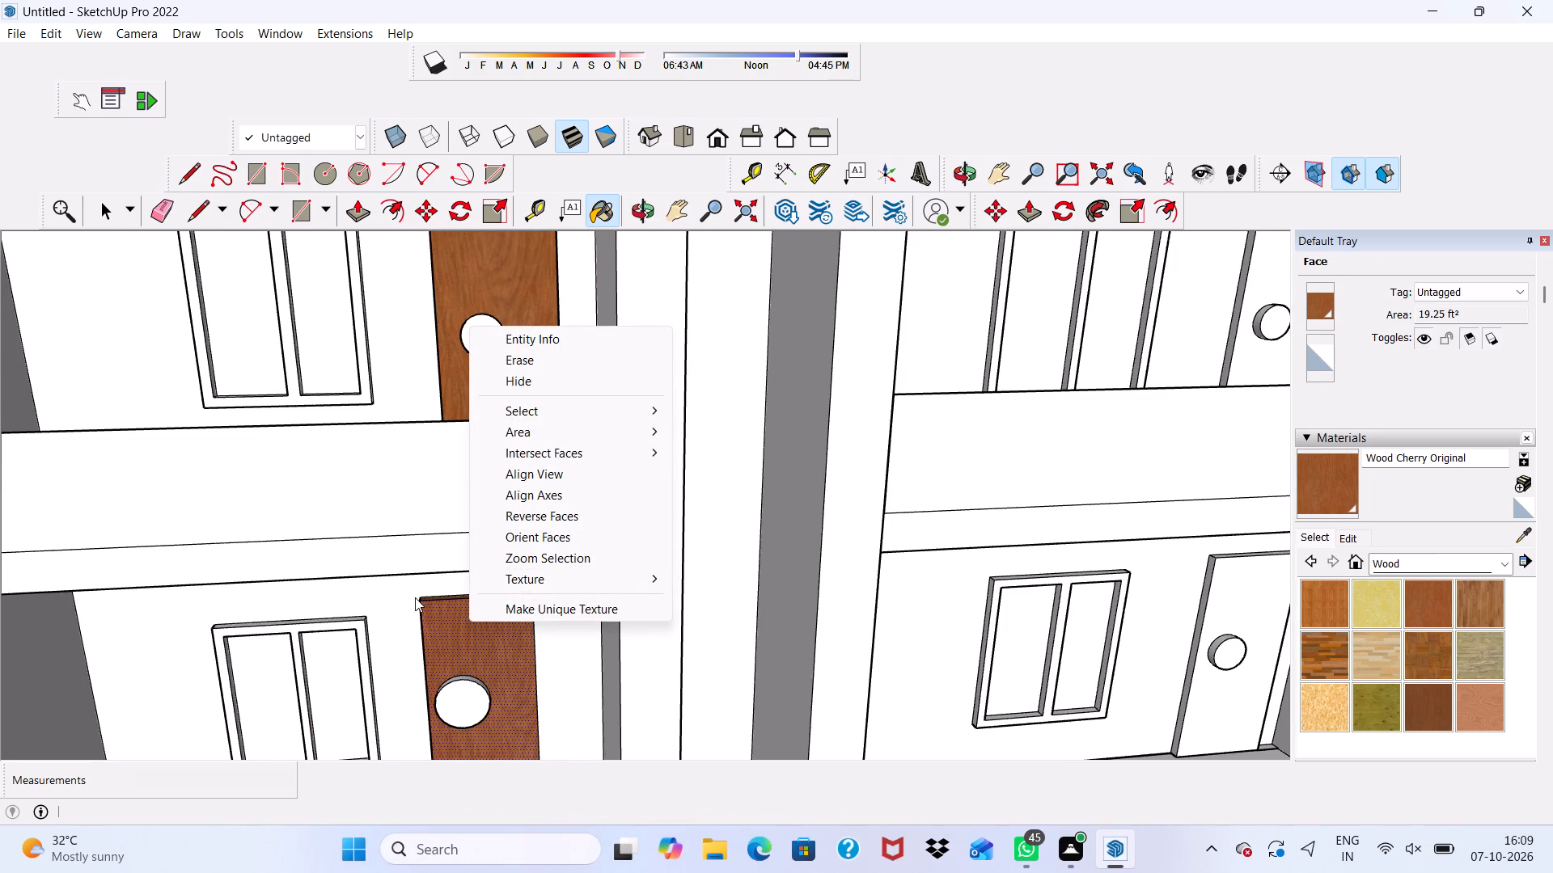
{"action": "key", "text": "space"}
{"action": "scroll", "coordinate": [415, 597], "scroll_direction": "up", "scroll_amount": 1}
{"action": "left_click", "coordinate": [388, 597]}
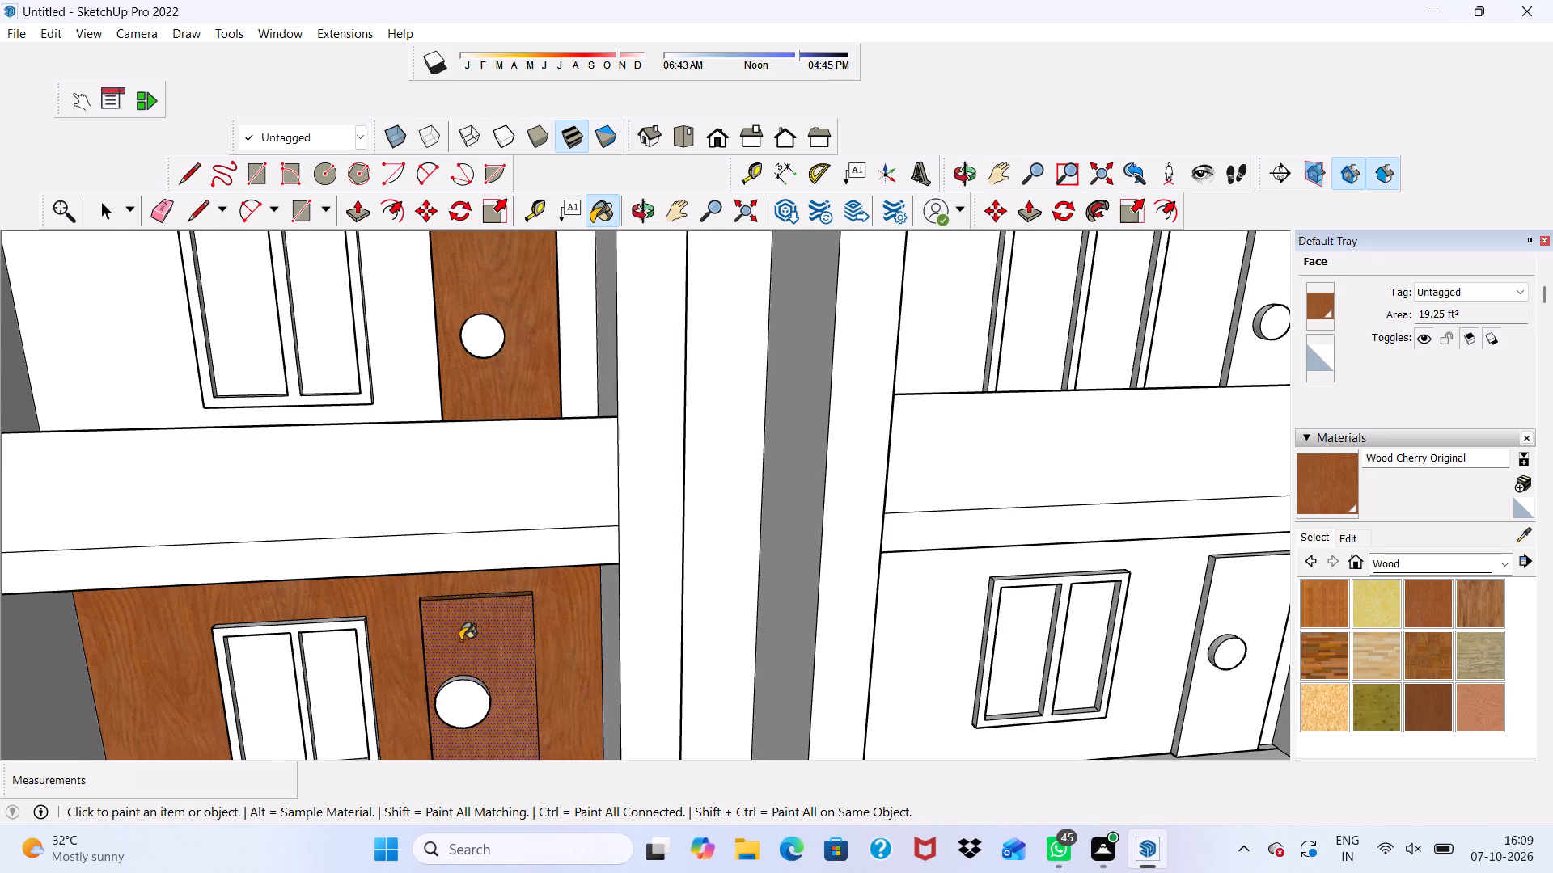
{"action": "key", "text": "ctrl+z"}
Paint the lowest door's left side edge and the face and rim of its round knob with Wood Cherry Original.
{"action": "middle_click_drag", "start_coordinate": [459, 661], "coordinate": [665, 544]}
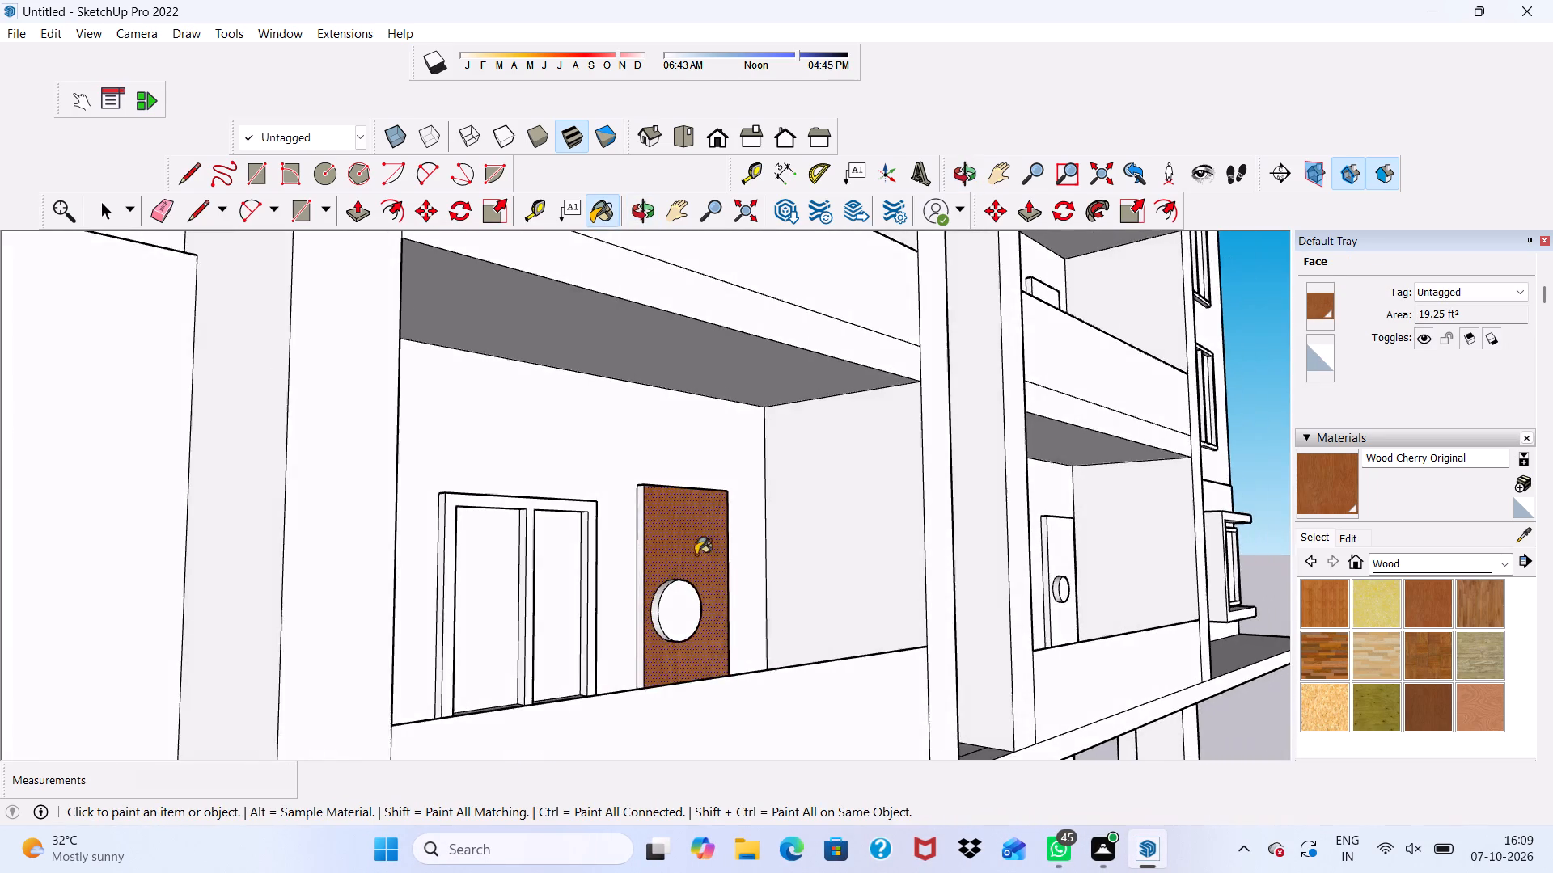
{"action": "scroll", "coordinate": [658, 584], "scroll_direction": "up", "scroll_amount": 8}
{"action": "left_click", "coordinate": [633, 550]}
{"action": "scroll", "coordinate": [701, 627], "scroll_direction": "up", "scroll_amount": 1}
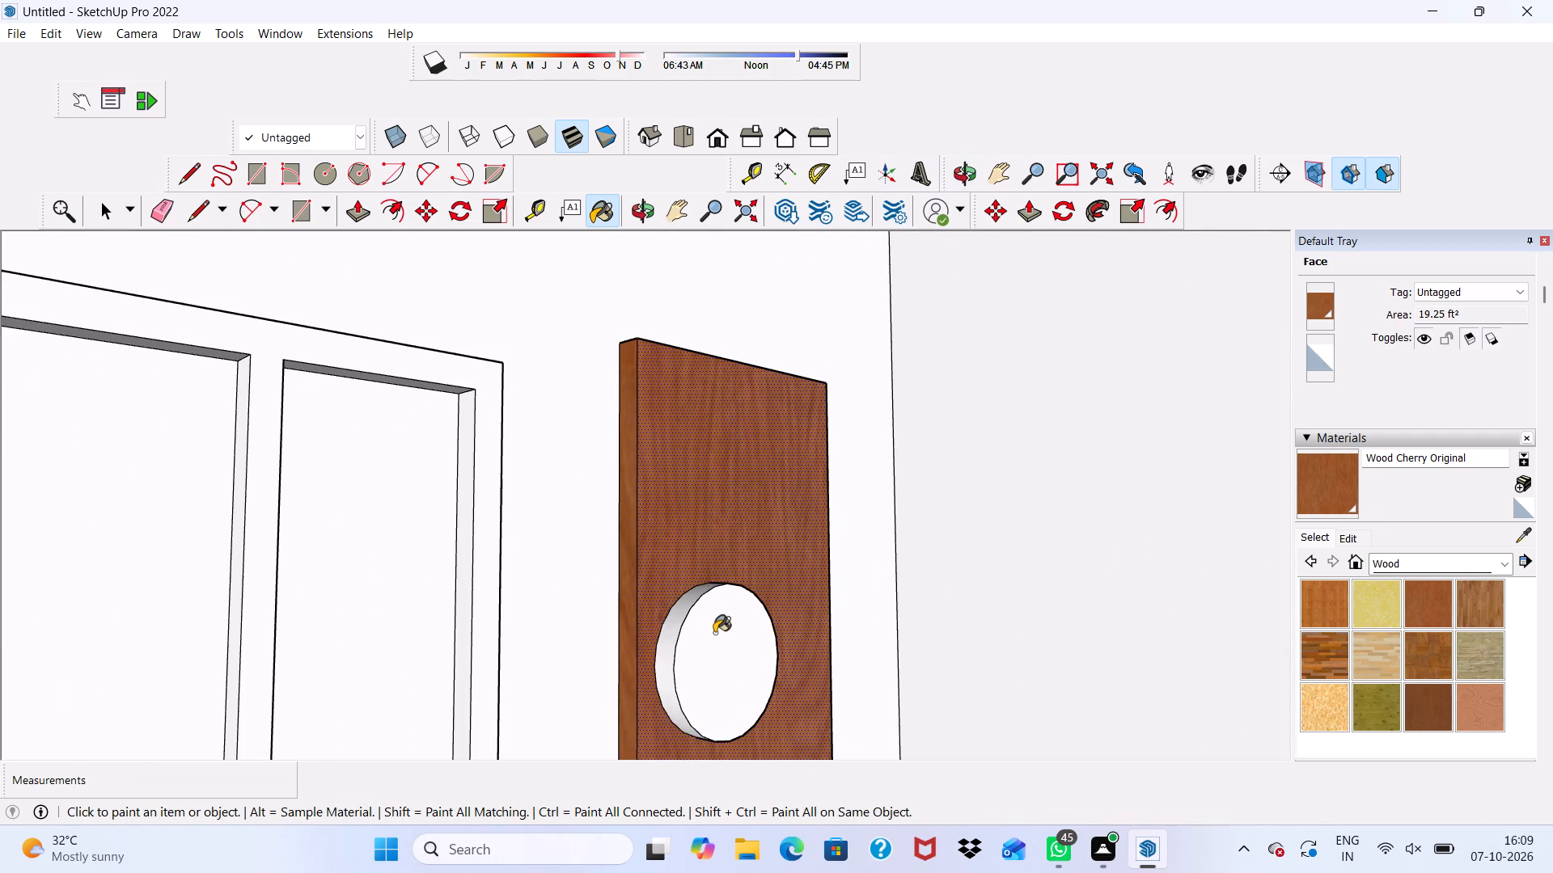
{"action": "left_click", "coordinate": [714, 633]}
{"action": "left_click", "coordinate": [669, 644]}
{"action": "scroll", "coordinate": [653, 609], "scroll_direction": "down", "scroll_amount": 3}
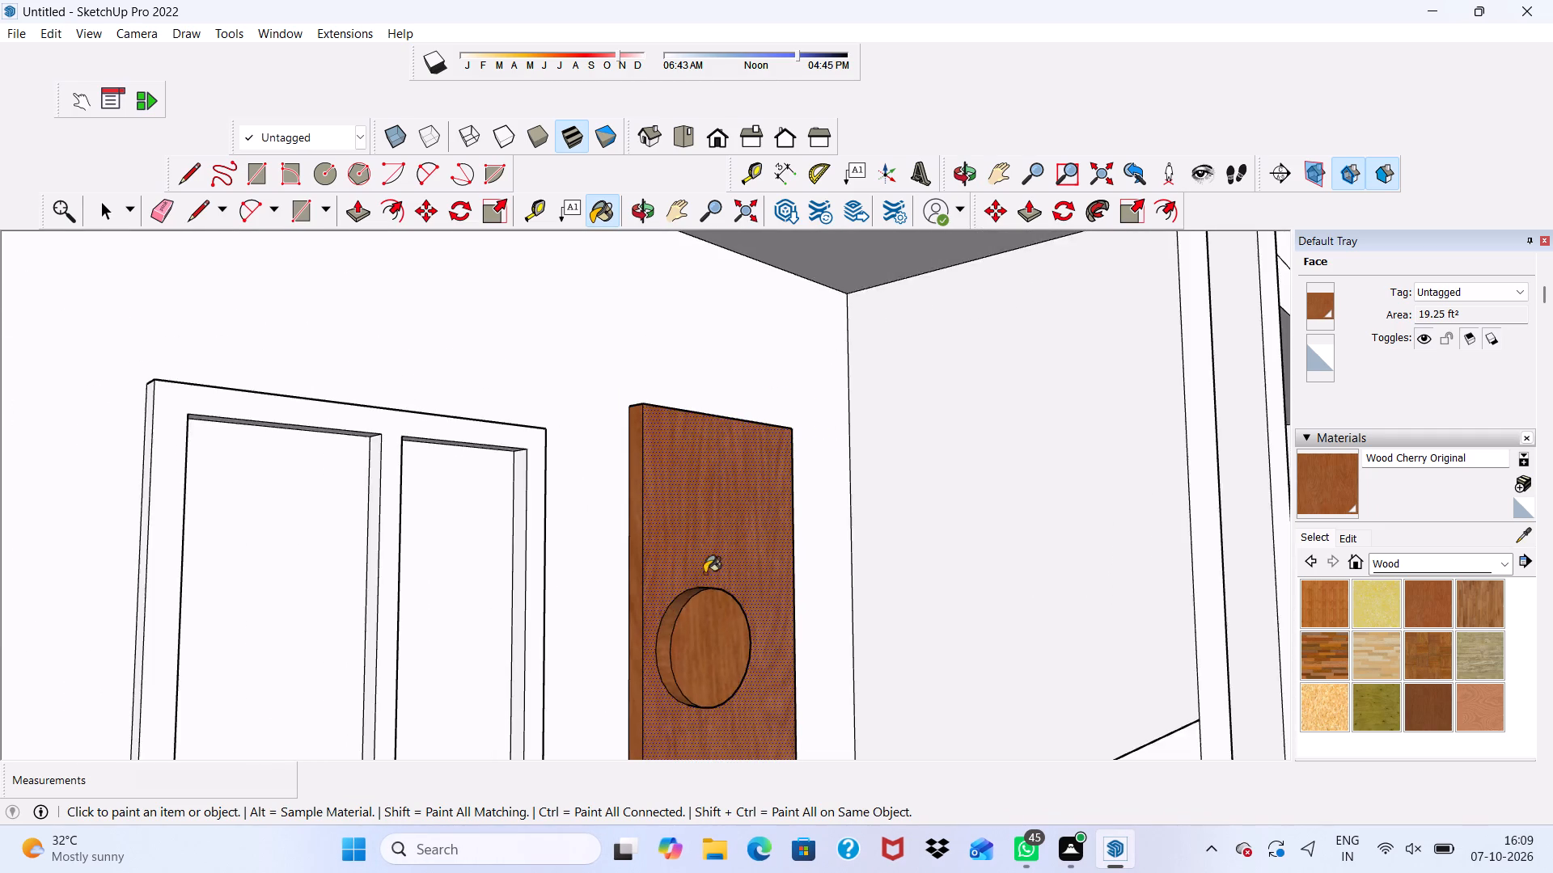
Paint the lowest door's right side edge with Wood Cherry Original and clear the face selection.
{"action": "middle_click_drag", "start_coordinate": [705, 573], "coordinate": [352, 599]}
{"action": "scroll", "coordinate": [525, 565], "scroll_direction": "up", "scroll_amount": 17}
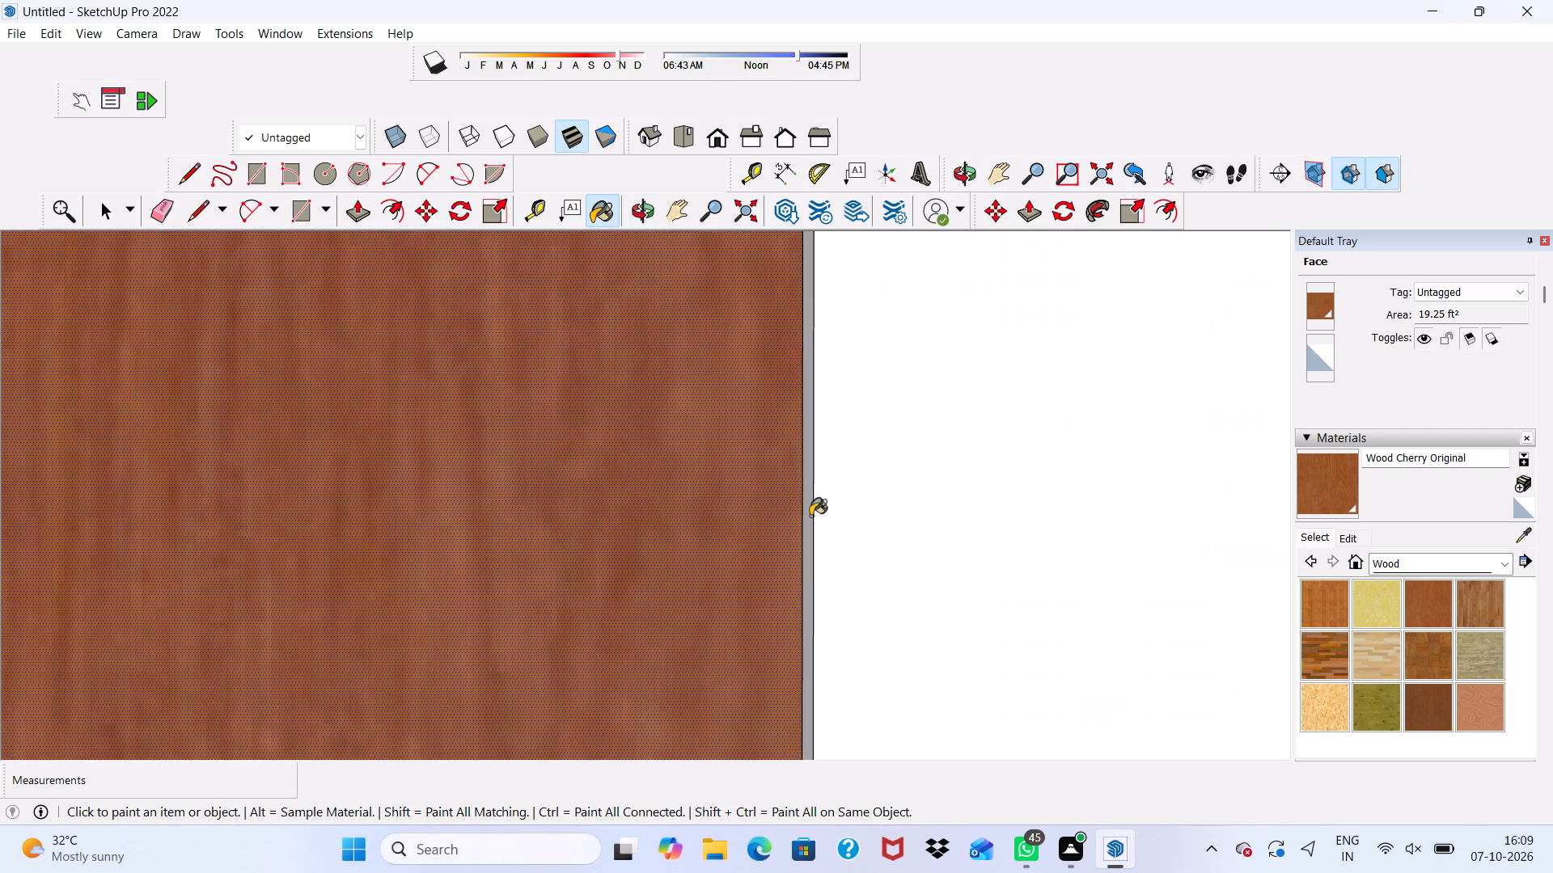
{"action": "scroll", "coordinate": [810, 516], "scroll_direction": "up", "scroll_amount": 1}
{"action": "left_click", "coordinate": [803, 522]}
{"action": "scroll", "coordinate": [802, 524], "scroll_direction": "down", "scroll_amount": 18}
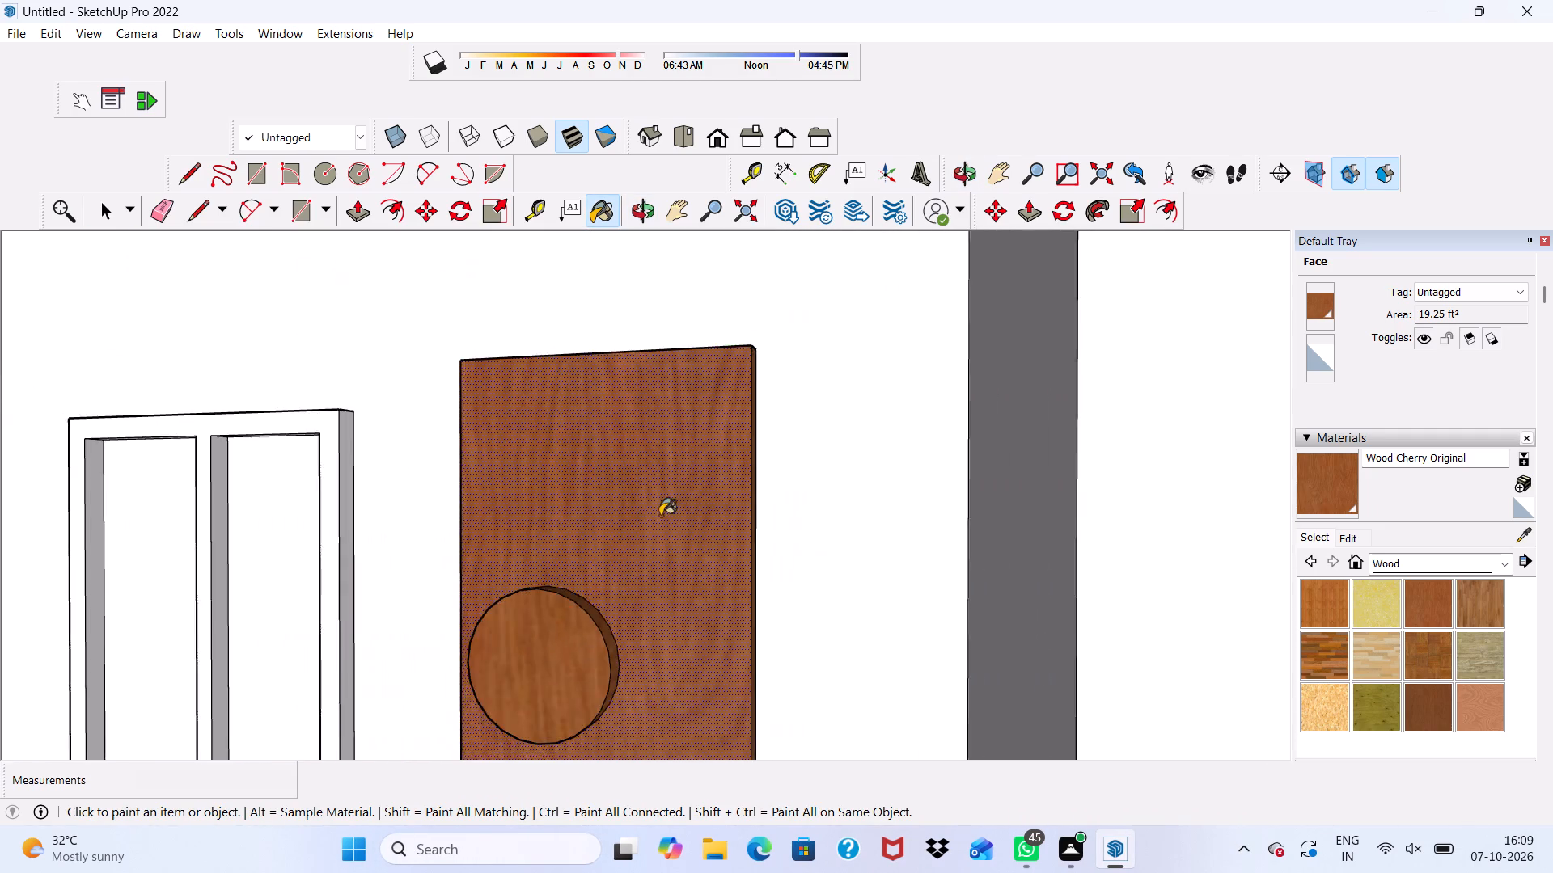
{"action": "scroll", "coordinate": [660, 516], "scroll_direction": "down", "scroll_amount": 8}
{"action": "key", "text": "space"}
{"action": "scroll", "coordinate": [710, 504], "scroll_direction": "down", "scroll_amount": 14}
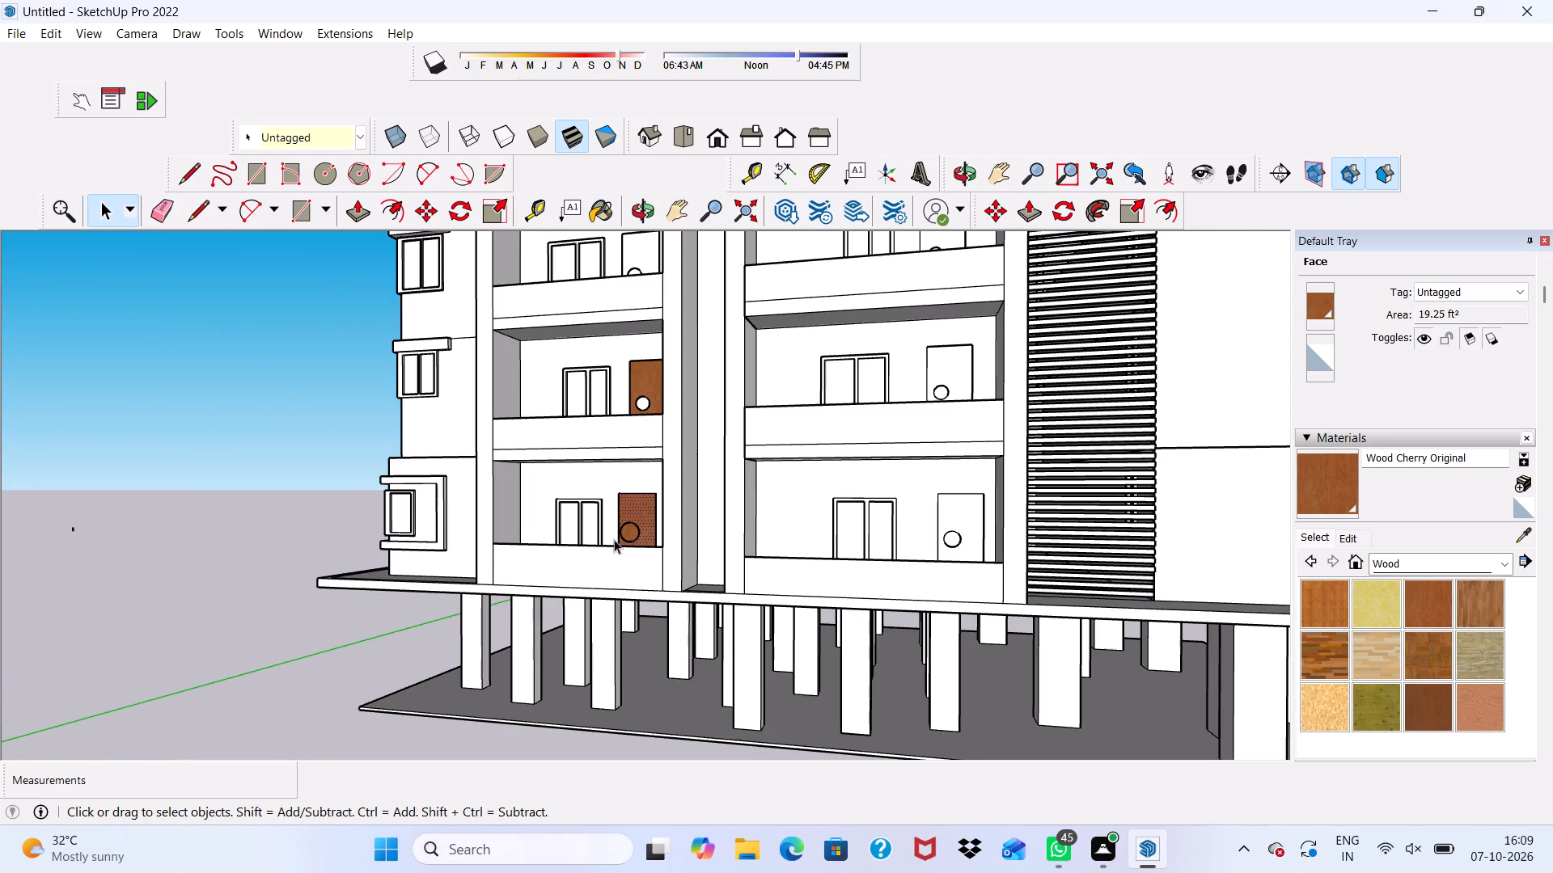
{"action": "left_click", "coordinate": [243, 517]}
Paint the knob face, knob rim and left side edge of the door one floor up with Wood Cherry Original.
{"action": "scroll", "coordinate": [616, 533], "scroll_direction": "up", "scroll_amount": 14}
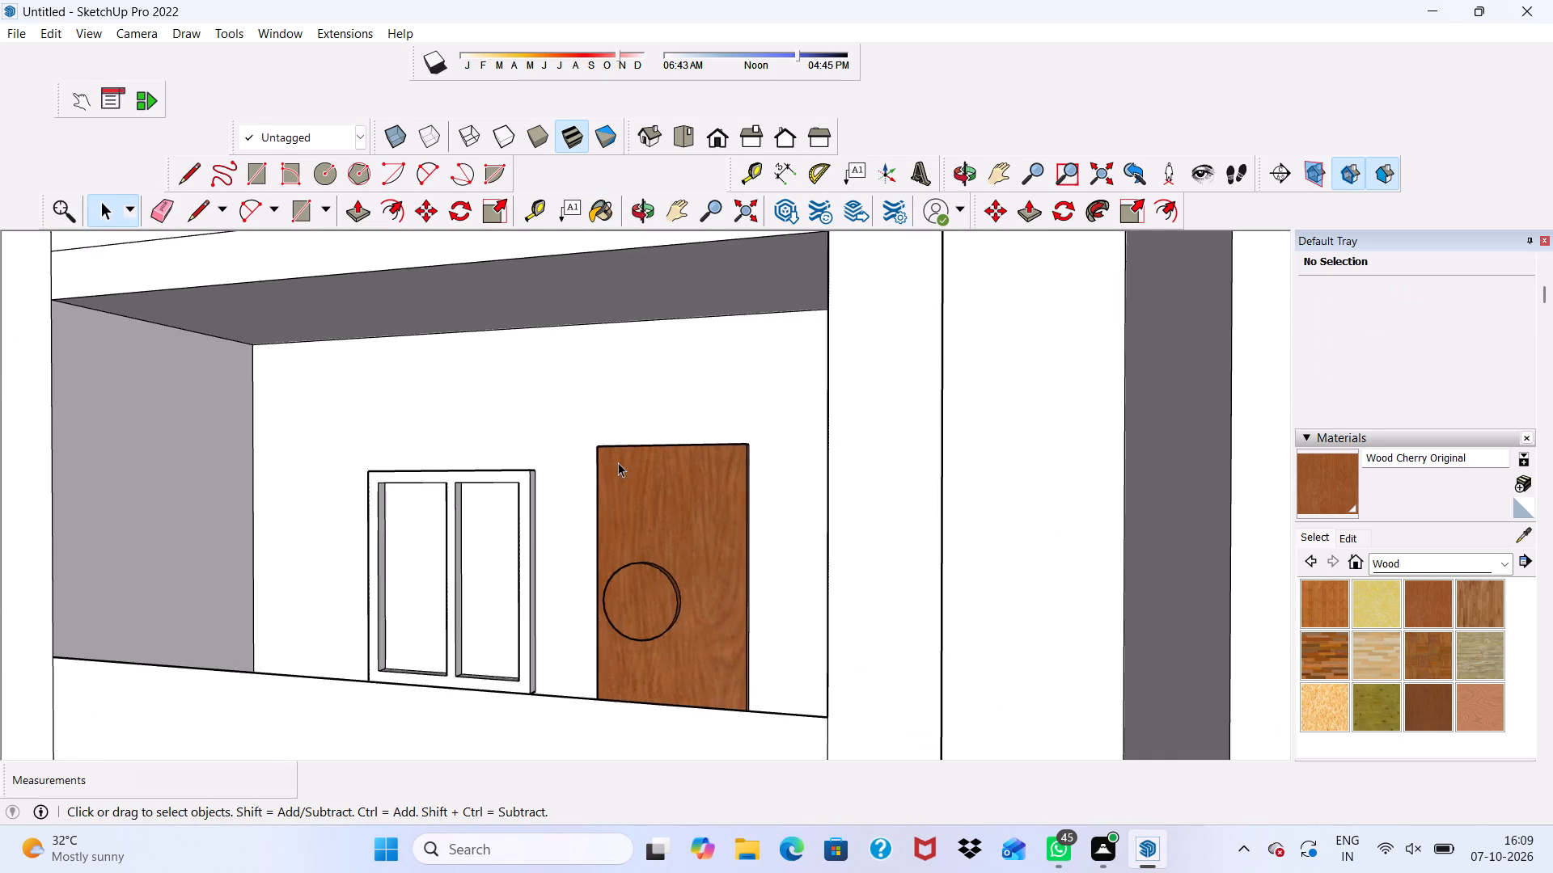
{"action": "scroll", "coordinate": [618, 462], "scroll_direction": "down", "scroll_amount": 4}
{"action": "middle_click_drag", "start_coordinate": [654, 495], "coordinate": [732, 607]}
{"action": "scroll", "coordinate": [732, 531], "scroll_direction": "down", "scroll_amount": 1}
{"action": "scroll", "coordinate": [715, 322], "scroll_direction": "up", "scroll_amount": 5}
{"action": "scroll", "coordinate": [719, 319], "scroll_direction": "down", "scroll_amount": 8}
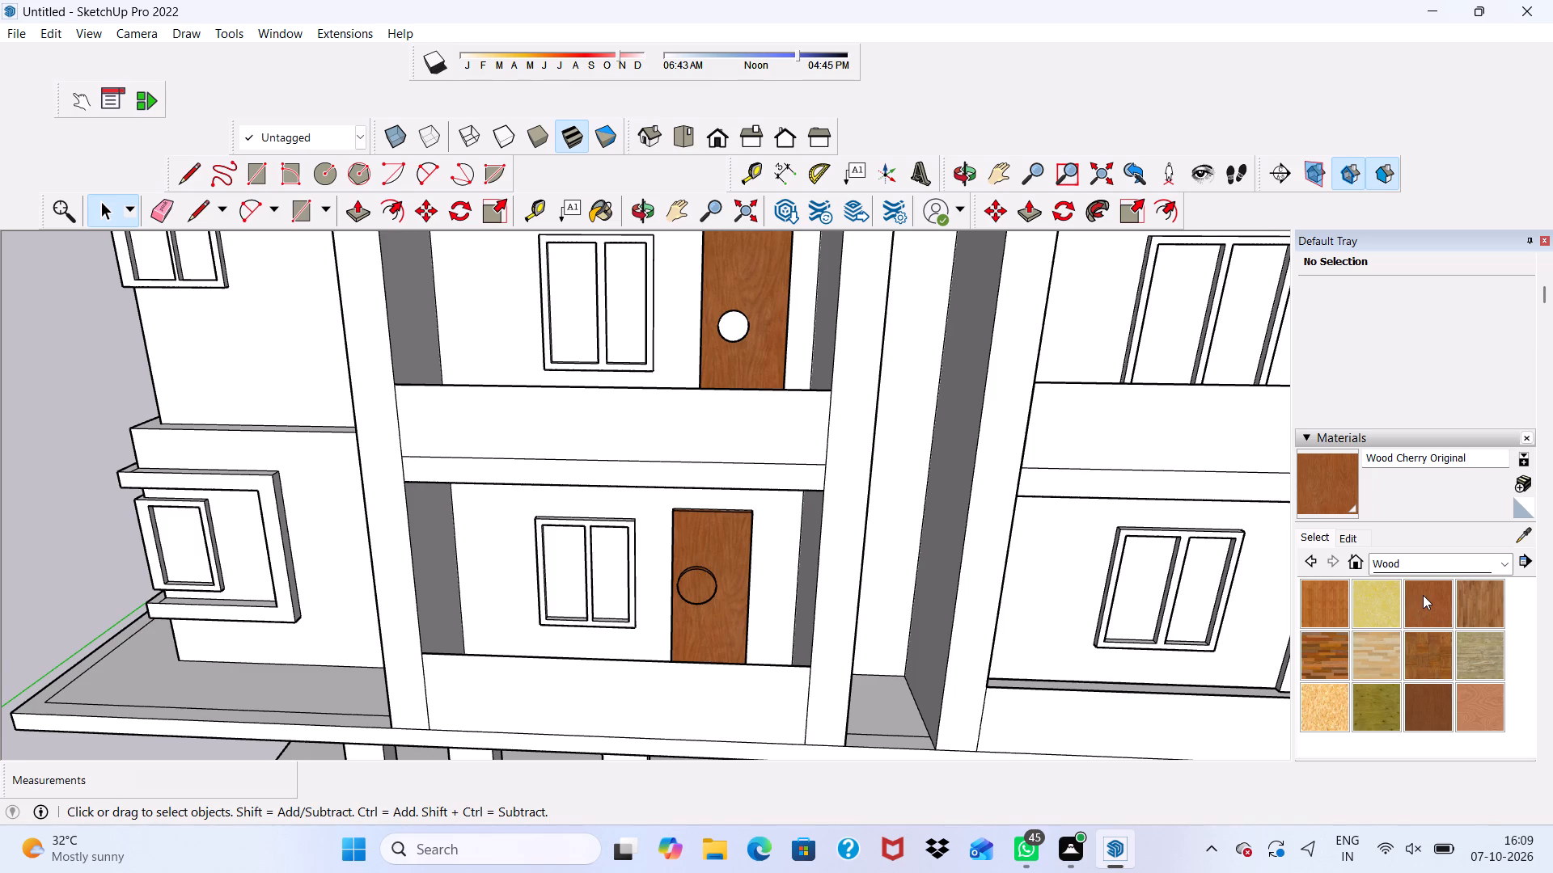
{"action": "left_click", "coordinate": [1423, 595]}
{"action": "scroll", "coordinate": [729, 326], "scroll_direction": "up", "scroll_amount": 10}
{"action": "left_click", "coordinate": [729, 322]}
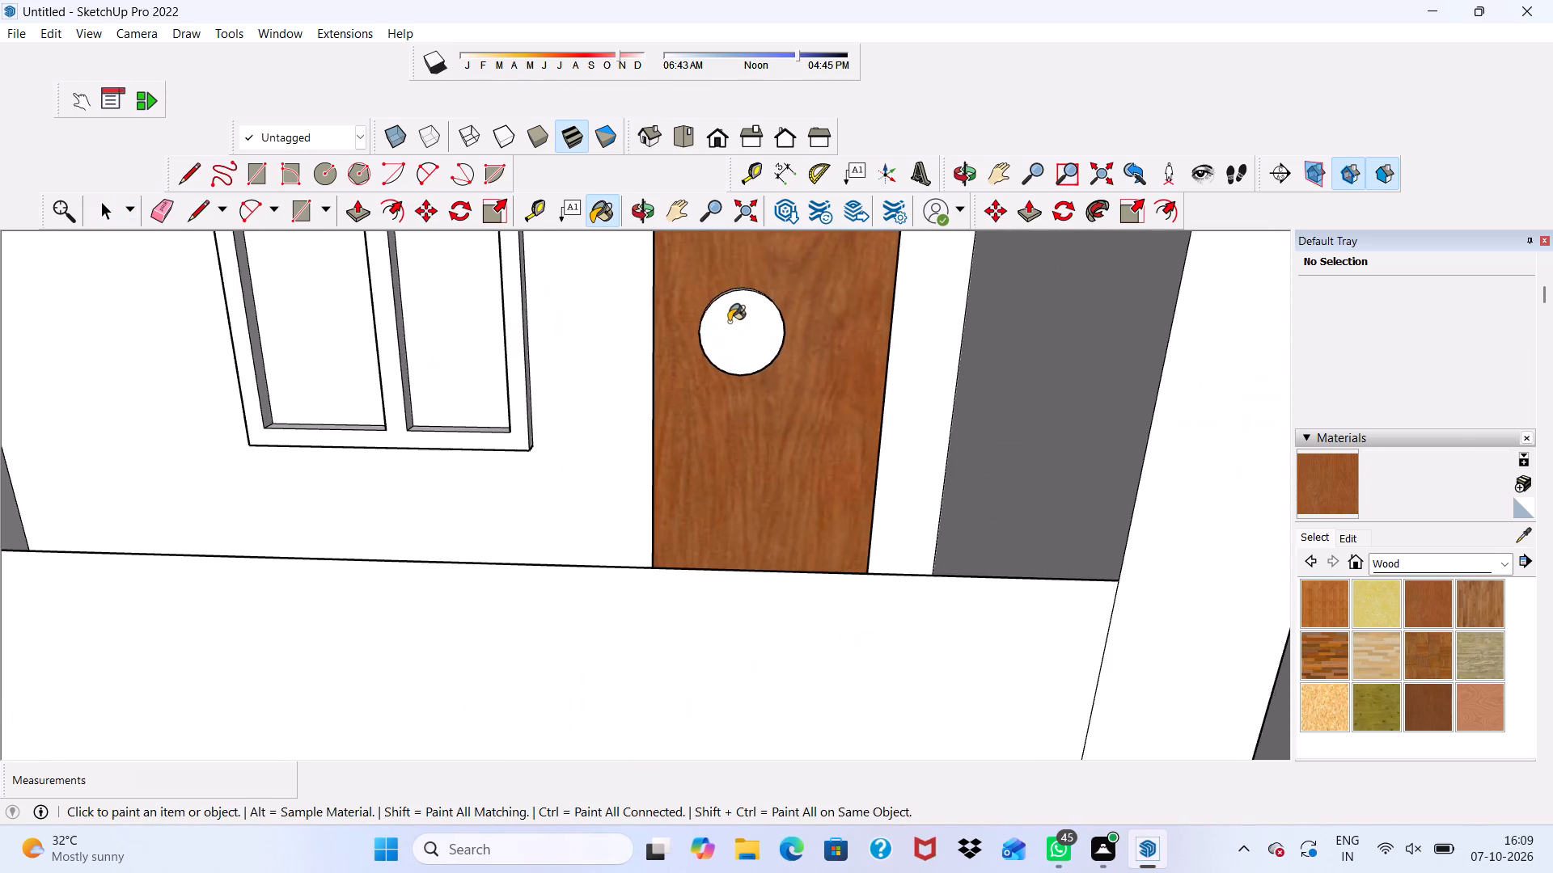
{"action": "middle_click_drag", "start_coordinate": [728, 322], "coordinate": [933, 373]}
{"action": "scroll", "coordinate": [708, 349], "scroll_direction": "up", "scroll_amount": 4}
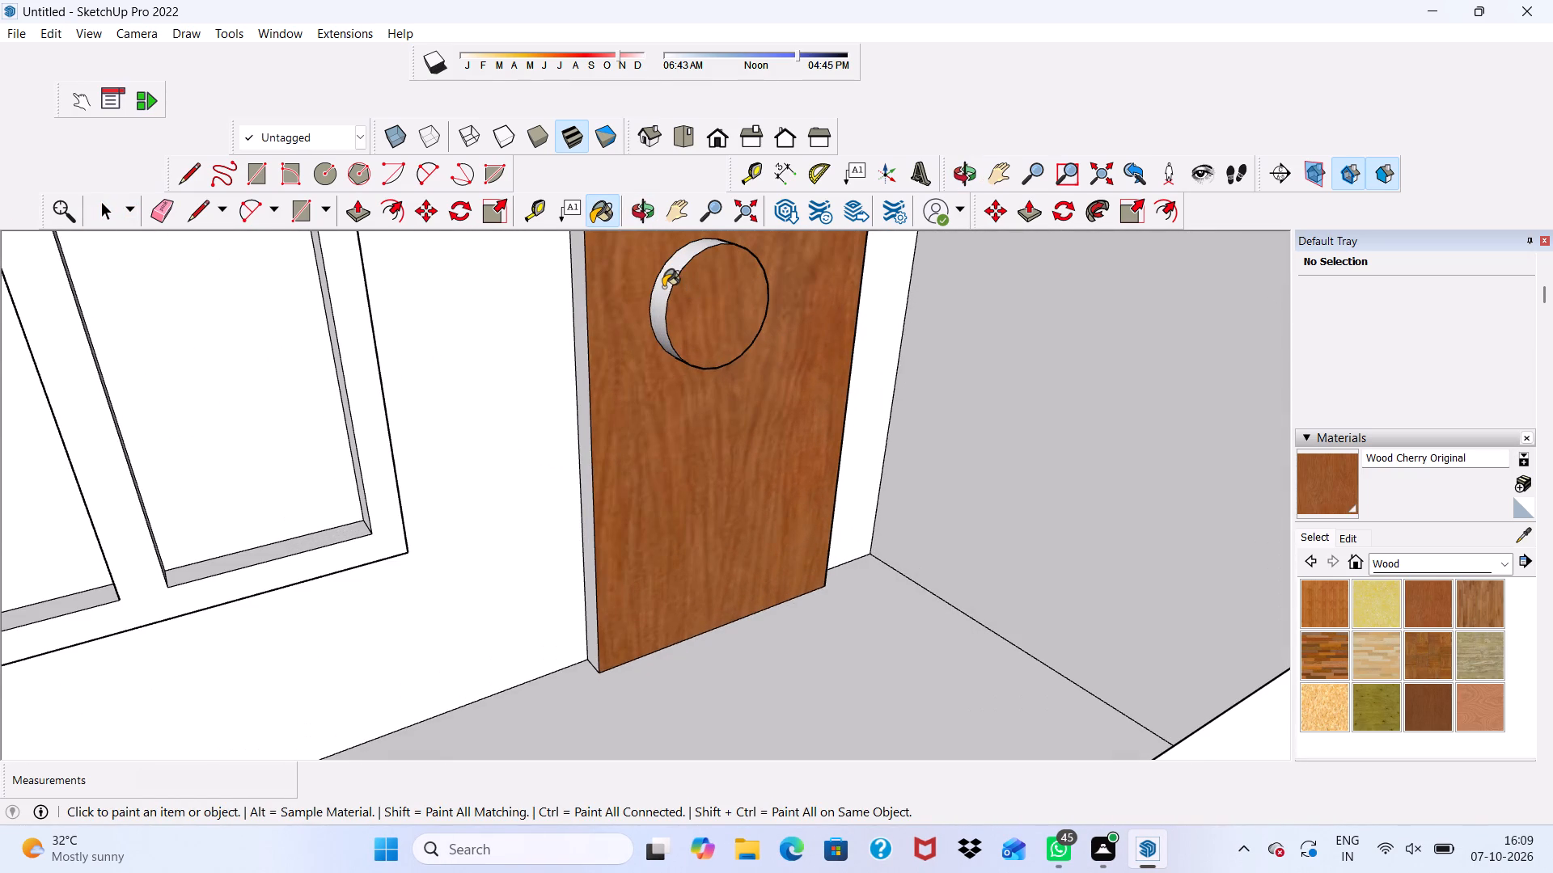
{"action": "left_click", "coordinate": [663, 287]}
{"action": "scroll", "coordinate": [625, 335], "scroll_direction": "up", "scroll_amount": 4}
{"action": "left_click", "coordinate": [574, 374]}
Paint the right side edge of this second door with Wood Cherry Original.
{"action": "scroll", "coordinate": [607, 454], "scroll_direction": "down", "scroll_amount": 8}
{"action": "middle_click_drag", "start_coordinate": [800, 519], "coordinate": [545, 534]}
{"action": "scroll", "coordinate": [555, 534], "scroll_direction": "up", "scroll_amount": 5}
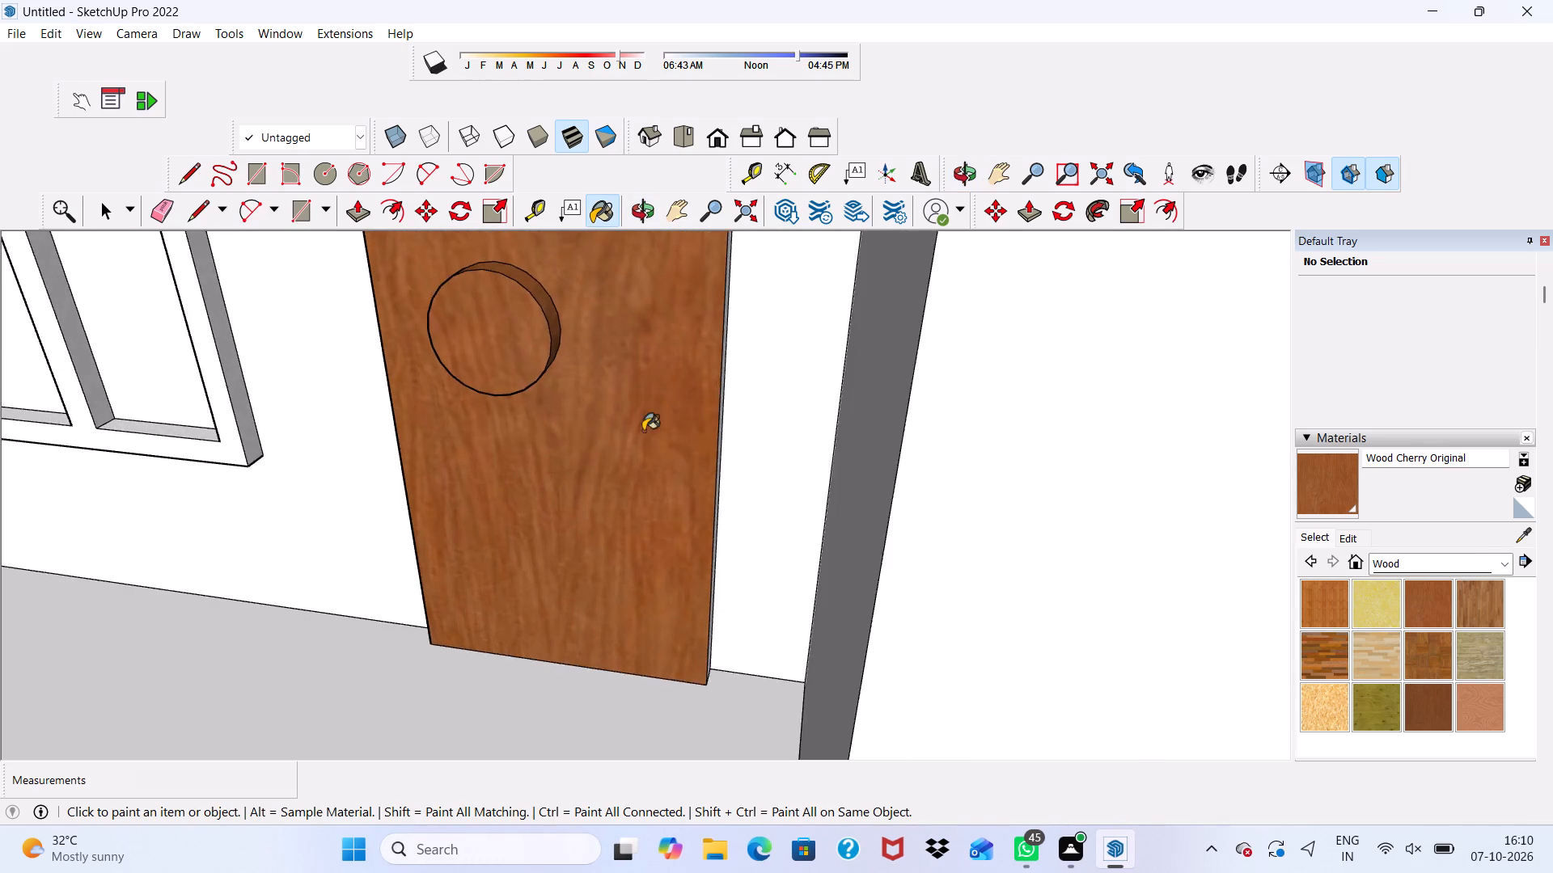
{"action": "scroll", "coordinate": [643, 431], "scroll_direction": "up", "scroll_amount": 4}
{"action": "middle_click_drag", "start_coordinate": [717, 425], "coordinate": [705, 425]}
{"action": "scroll", "coordinate": [758, 401], "scroll_direction": "up", "scroll_amount": 9}
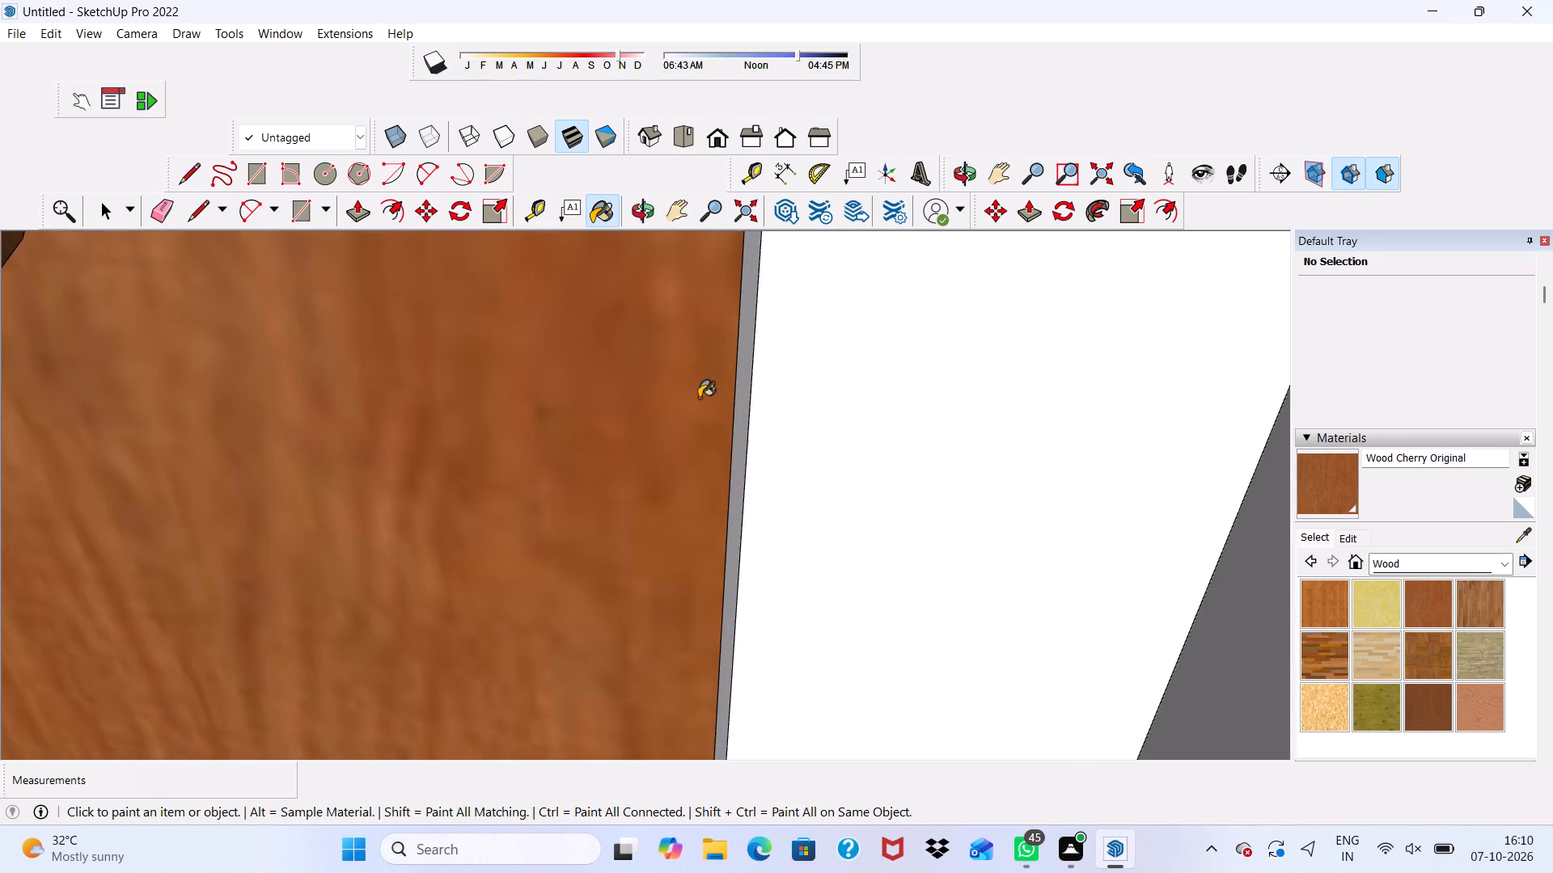
{"action": "scroll", "coordinate": [778, 382], "scroll_direction": "up", "scroll_amount": 2}
{"action": "left_click", "coordinate": [738, 405]}
{"action": "scroll", "coordinate": [723, 446], "scroll_direction": "down", "scroll_amount": 12}
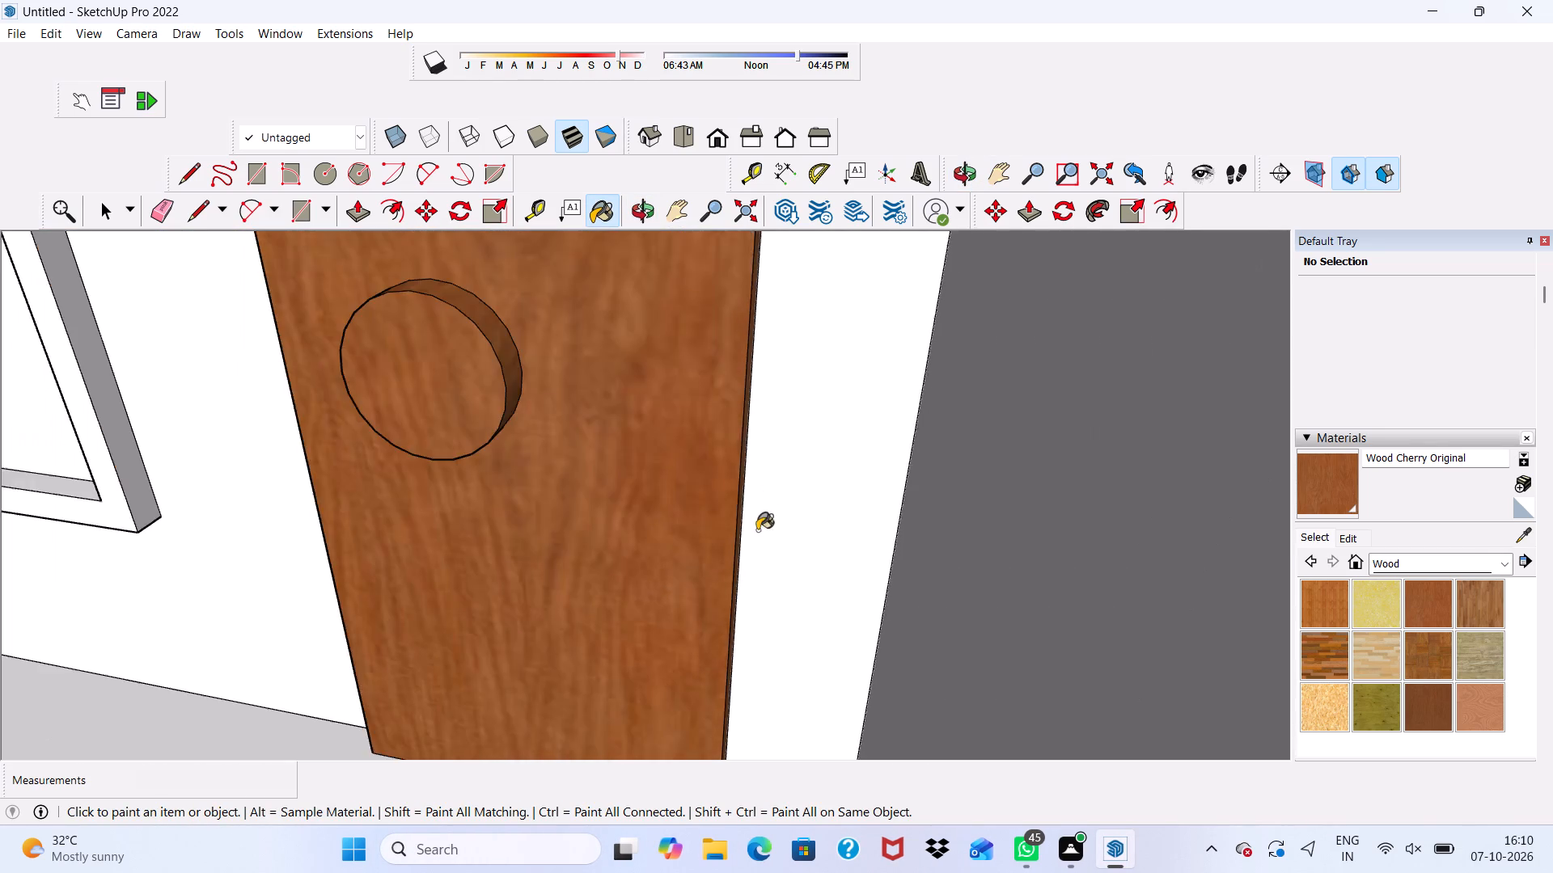
Paint the top edge of this second door with Wood Cherry Original.
{"action": "scroll", "coordinate": [757, 530], "scroll_direction": "down", "scroll_amount": 10}
{"action": "scroll", "coordinate": [616, 480], "scroll_direction": "down", "scroll_amount": 4}
{"action": "scroll", "coordinate": [611, 233], "scroll_direction": "up", "scroll_amount": 6}
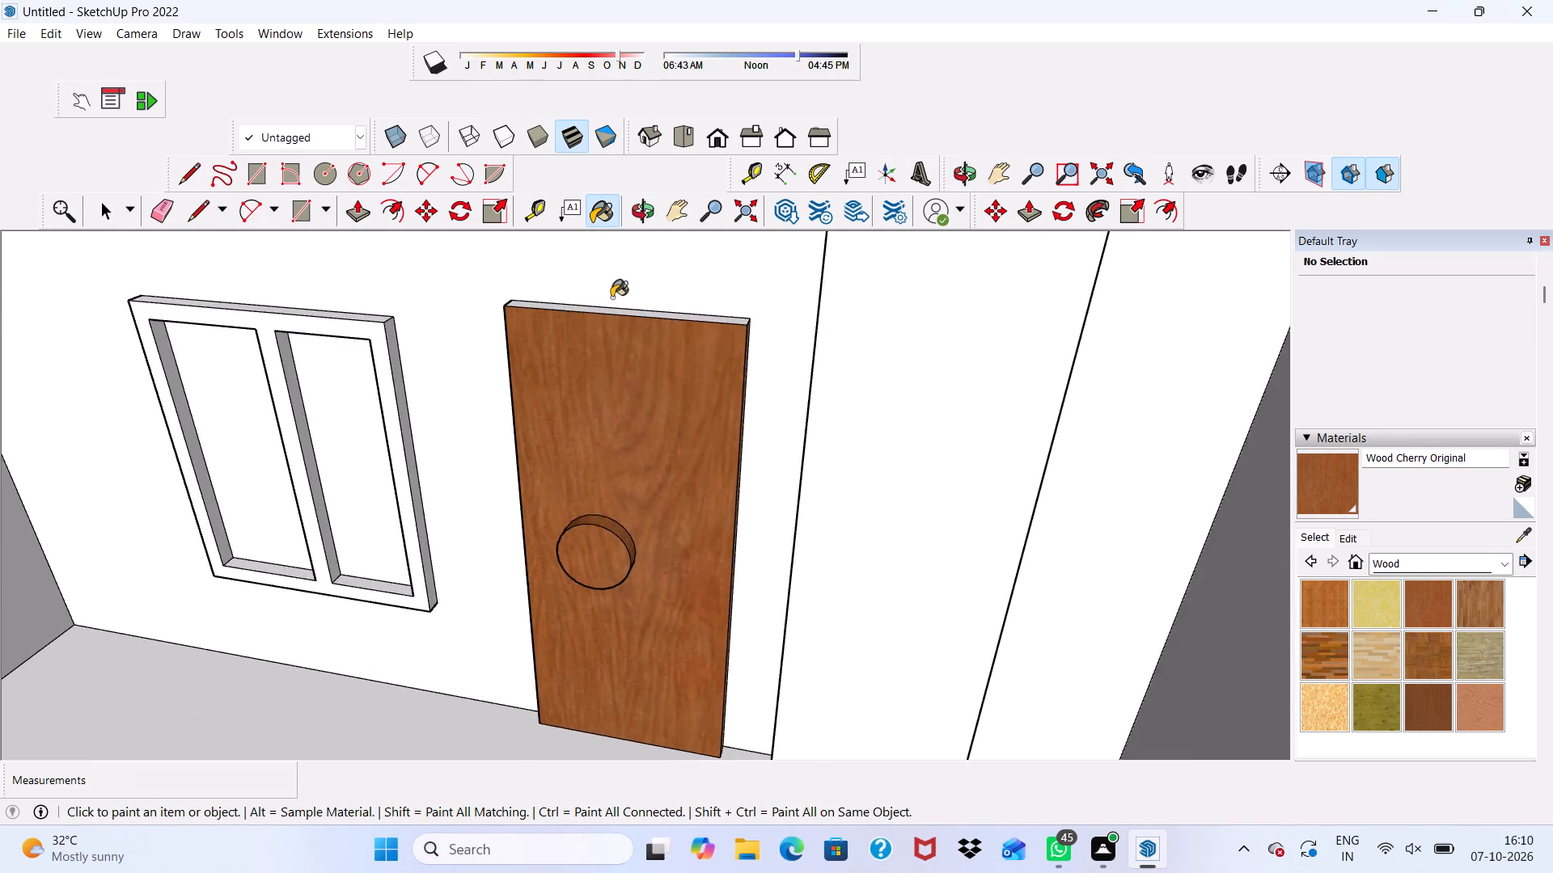
{"action": "scroll", "coordinate": [611, 297], "scroll_direction": "up", "scroll_amount": 6}
{"action": "left_click", "coordinate": [599, 323]}
{"action": "scroll", "coordinate": [599, 323], "scroll_direction": "down", "scroll_amount": 11}
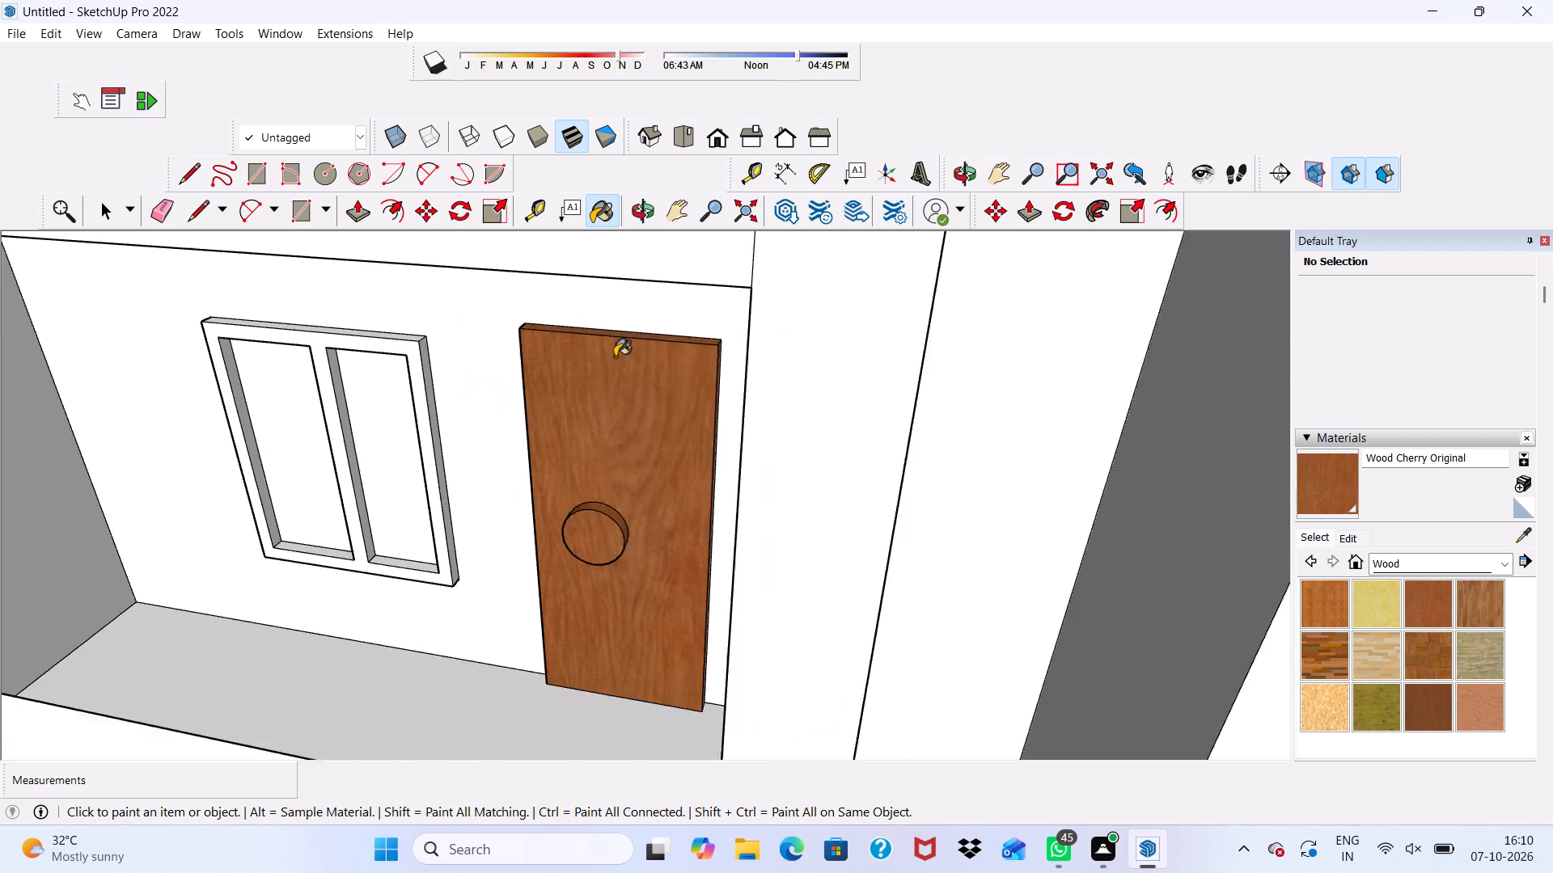
Paint the front faces of the two upper doors in the left balcony bay with Wood Cherry Original.
{"action": "scroll", "coordinate": [615, 356], "scroll_direction": "down", "scroll_amount": 12}
{"action": "scroll", "coordinate": [620, 458], "scroll_direction": "down", "scroll_amount": 10}
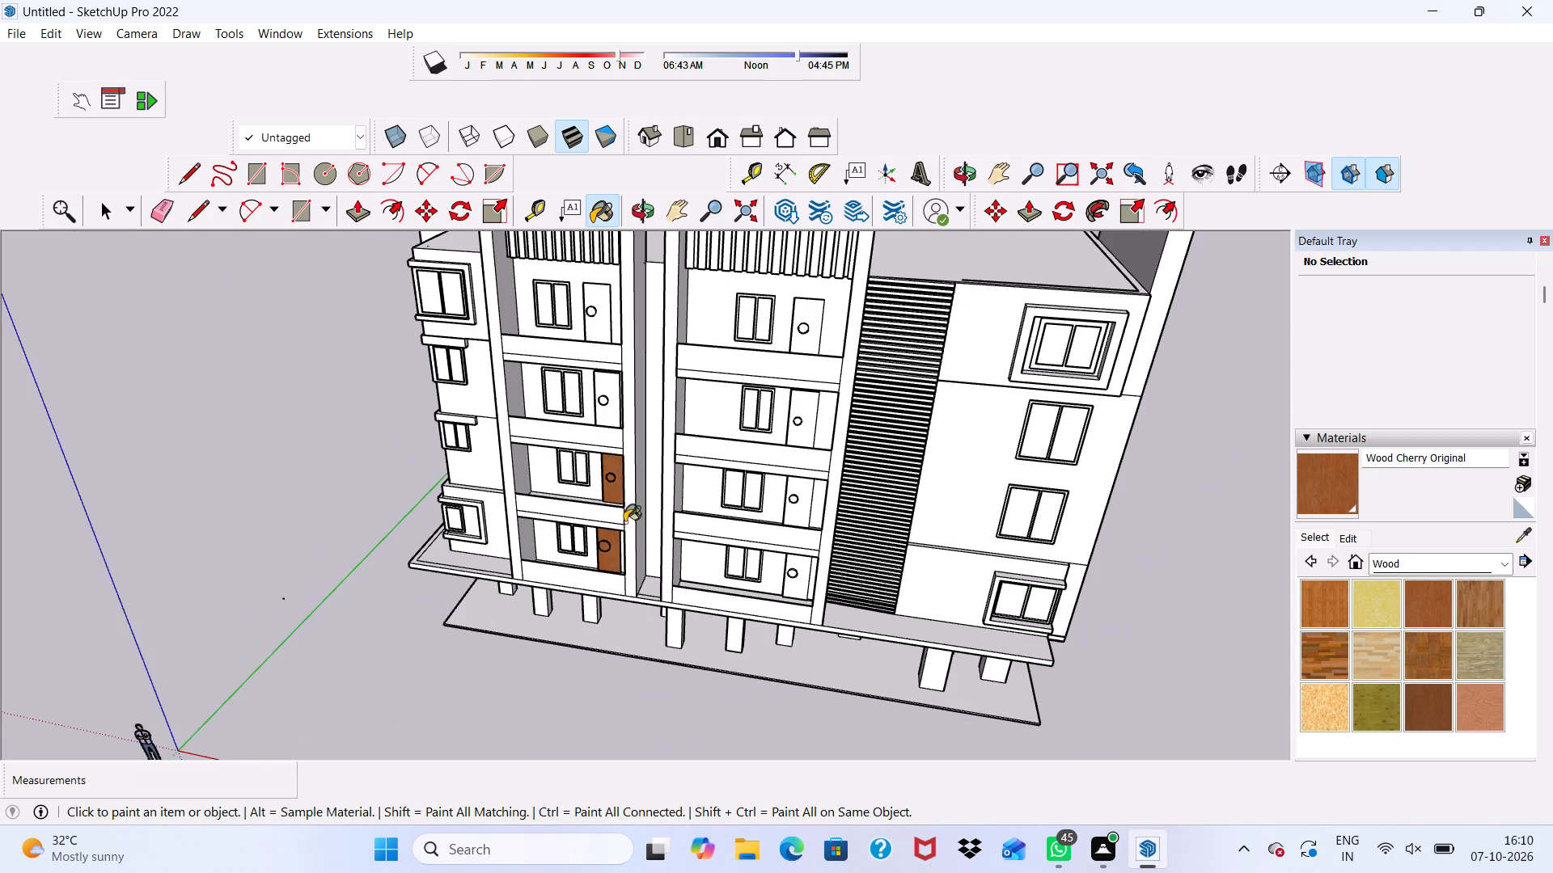
{"action": "scroll", "coordinate": [616, 342], "scroll_direction": "up", "scroll_amount": 13}
{"action": "left_click", "coordinate": [597, 308]}
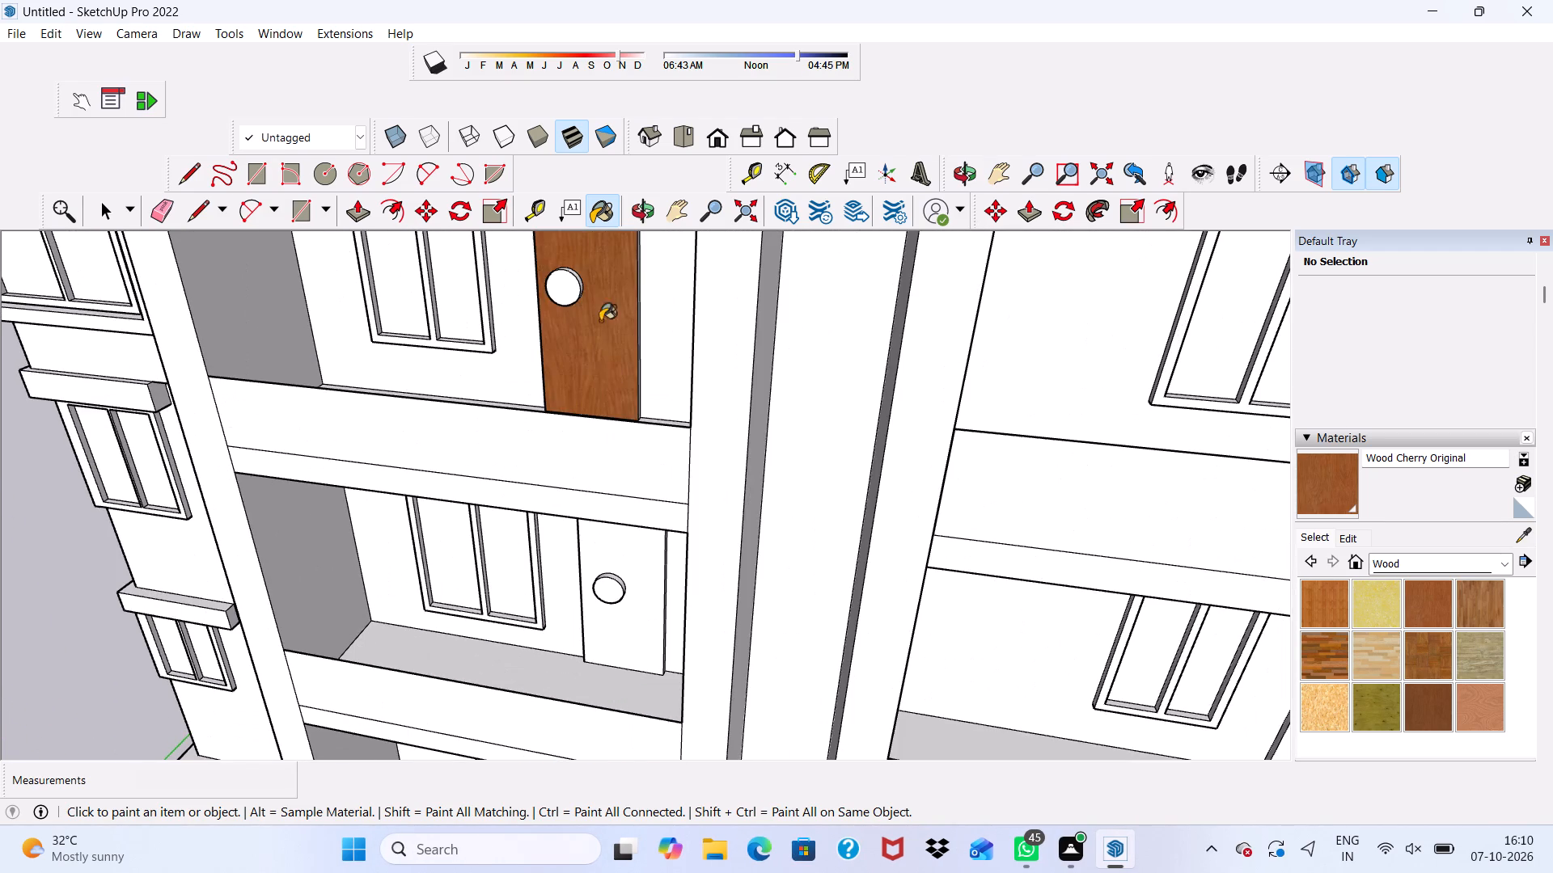
{"action": "left_click", "coordinate": [630, 553]}
Paint the face and rim of the top-floor door's round knob with Wood Cherry Original.
{"action": "scroll", "coordinate": [608, 375], "scroll_direction": "up", "scroll_amount": 5}
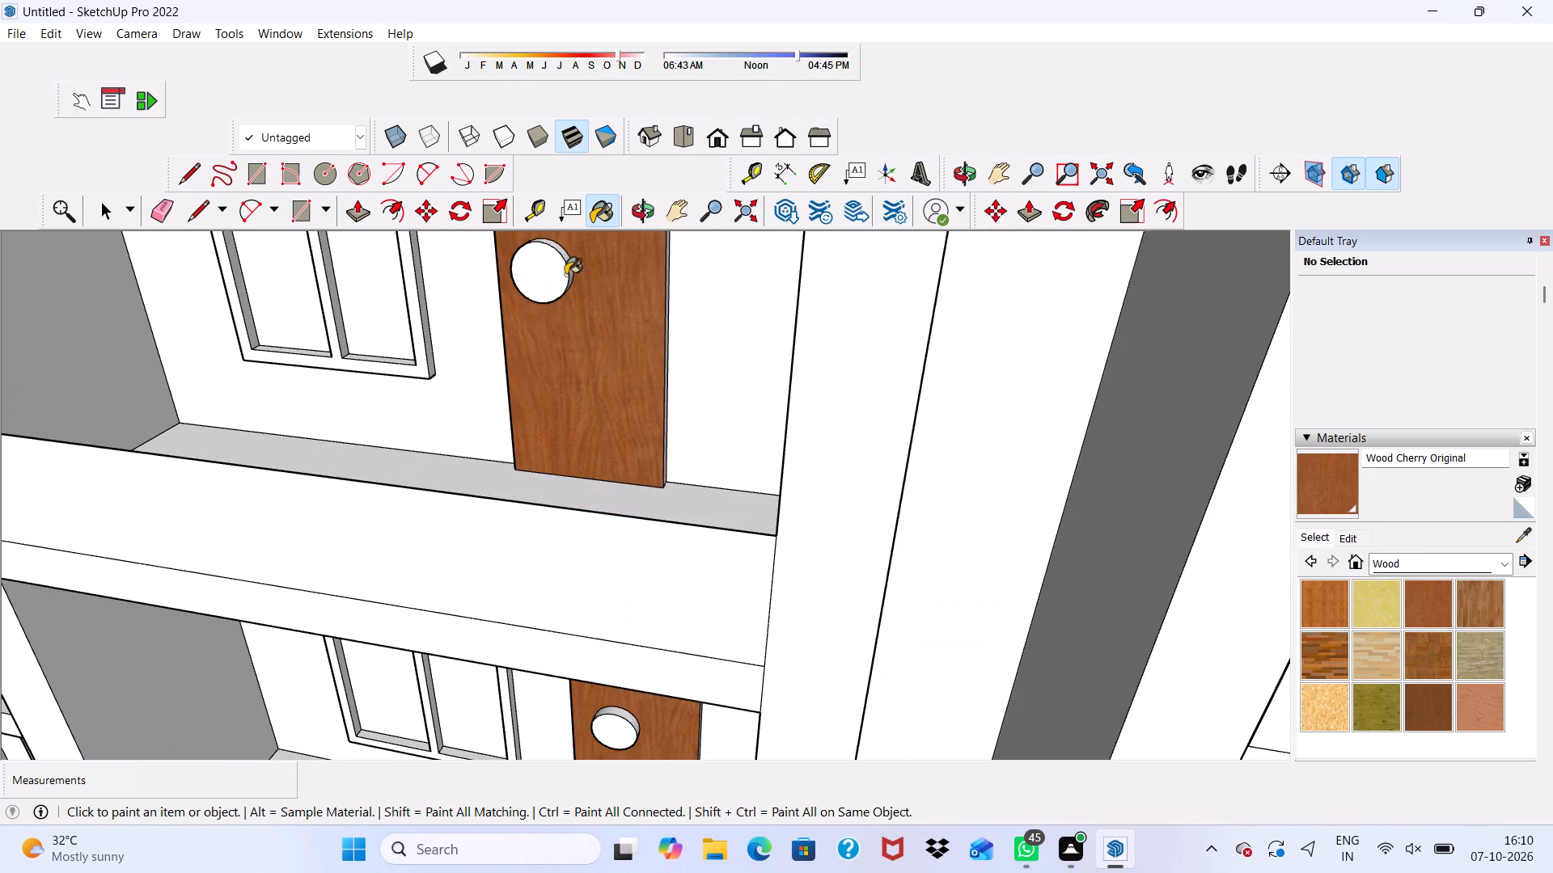
{"action": "left_click", "coordinate": [565, 275]}
{"action": "scroll", "coordinate": [565, 271], "scroll_direction": "up", "scroll_amount": 5}
{"action": "left_click", "coordinate": [569, 261]}
{"action": "scroll", "coordinate": [579, 306], "scroll_direction": "down", "scroll_amount": 10}
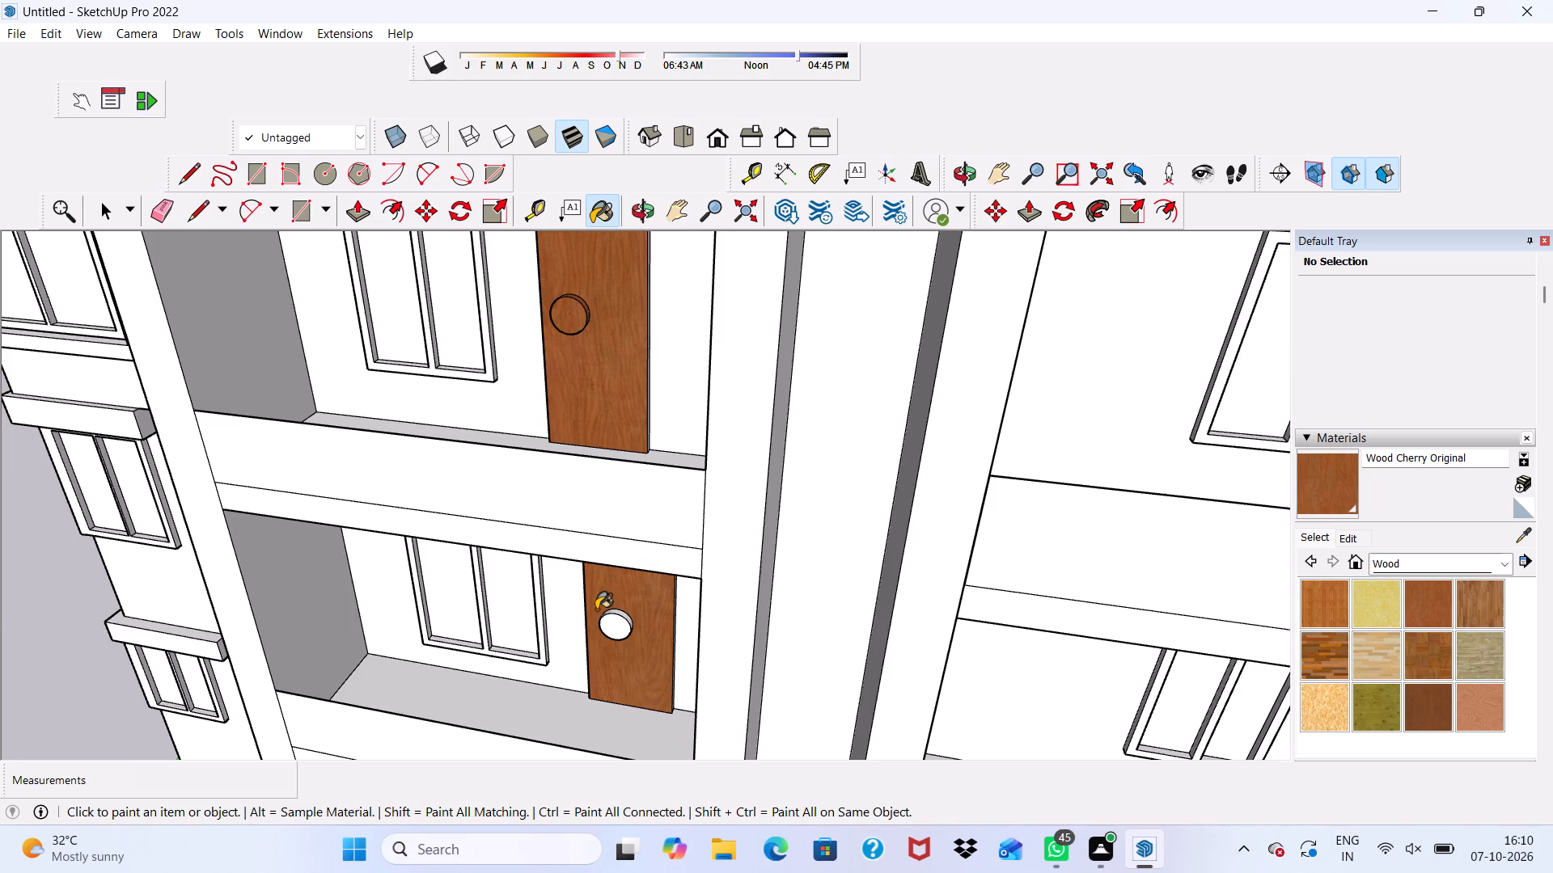
Paint the knob face, knob rim and top edge of the door just below the top floor with Wood Cherry Original.
{"action": "scroll", "coordinate": [596, 609], "scroll_direction": "up", "scroll_amount": 10}
{"action": "left_click", "coordinate": [624, 629]}
{"action": "scroll", "coordinate": [631, 601], "scroll_direction": "up", "scroll_amount": 3}
{"action": "left_click", "coordinate": [632, 596]}
{"action": "scroll", "coordinate": [632, 595], "scroll_direction": "down", "scroll_amount": 5}
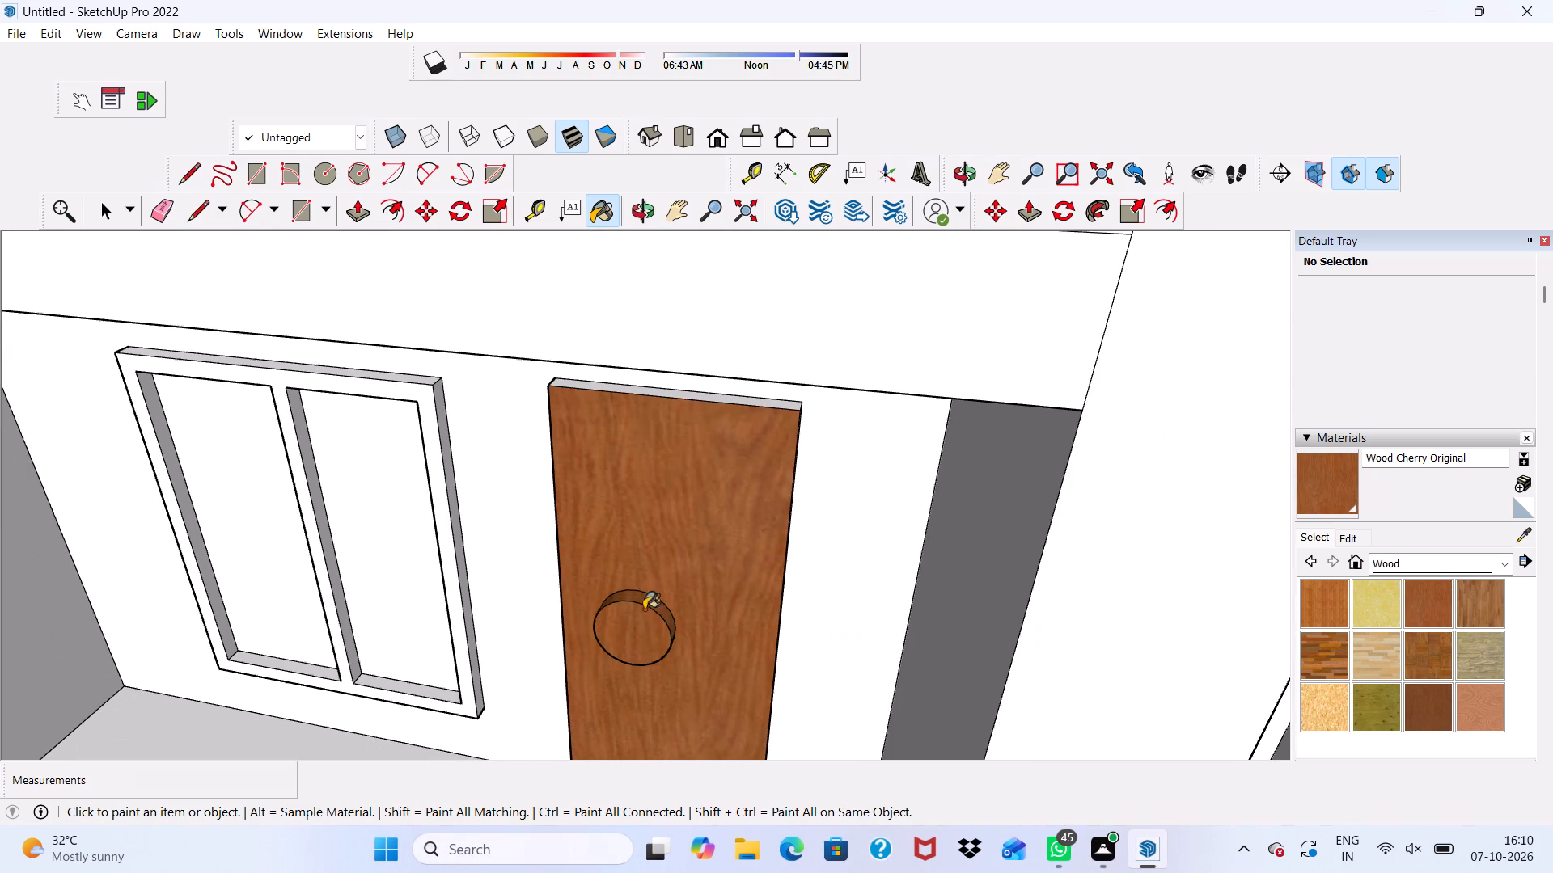
{"action": "scroll", "coordinate": [675, 370], "scroll_direction": "up", "scroll_amount": 4}
{"action": "left_click", "coordinate": [667, 398]}
{"action": "scroll", "coordinate": [661, 436], "scroll_direction": "down", "scroll_amount": 3}
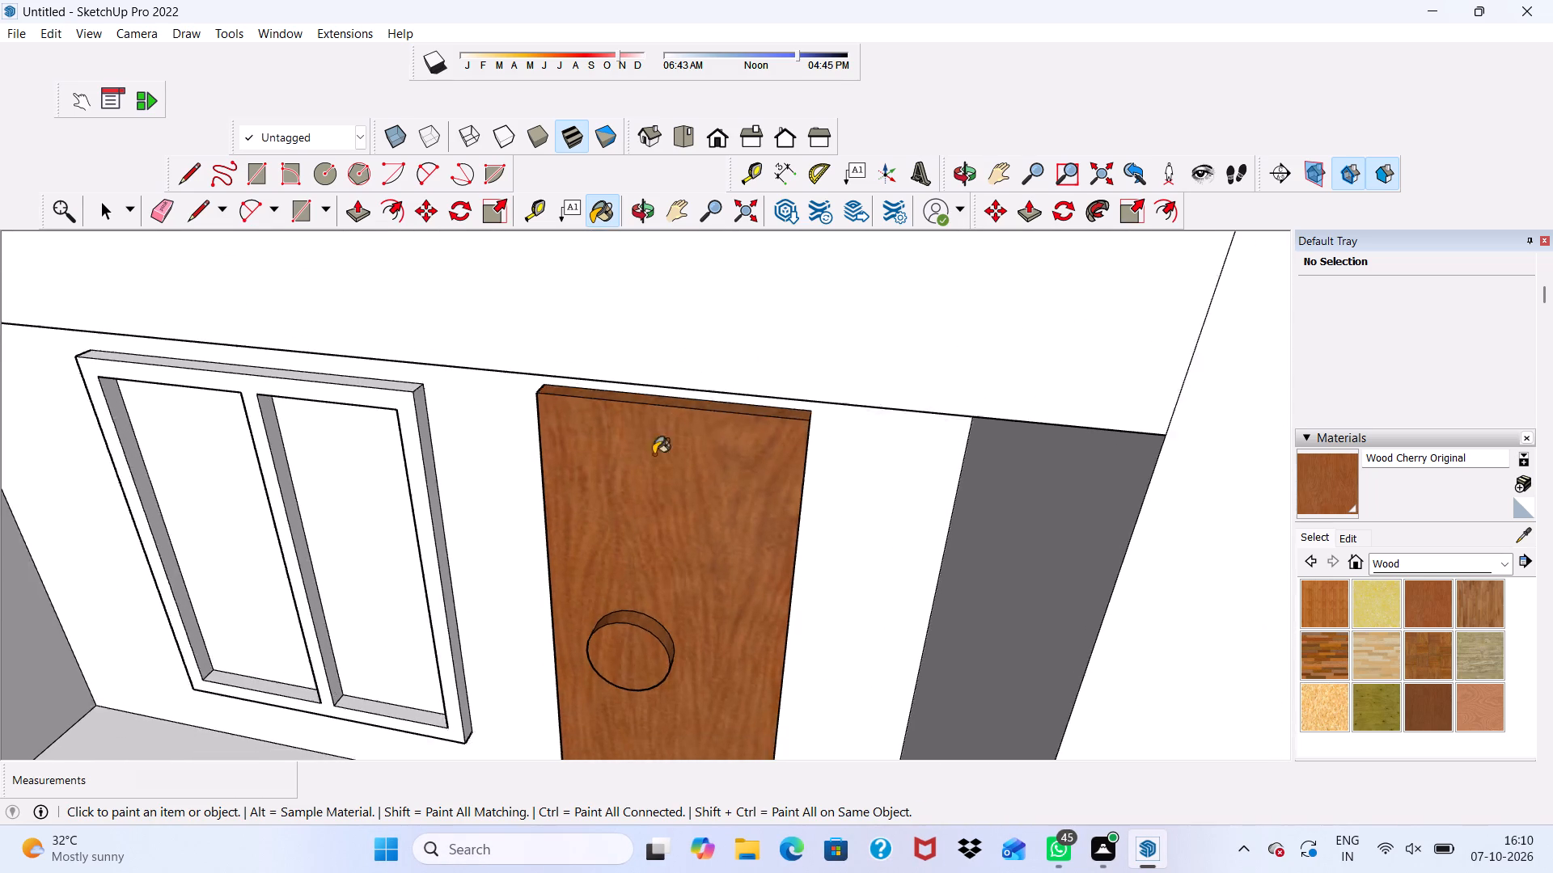
Paint both side edges of the same door below the top floor with Wood Cherry Original.
{"action": "middle_click_drag", "start_coordinate": [641, 484], "coordinate": [820, 436]}
{"action": "scroll", "coordinate": [561, 477], "scroll_direction": "up", "scroll_amount": 7}
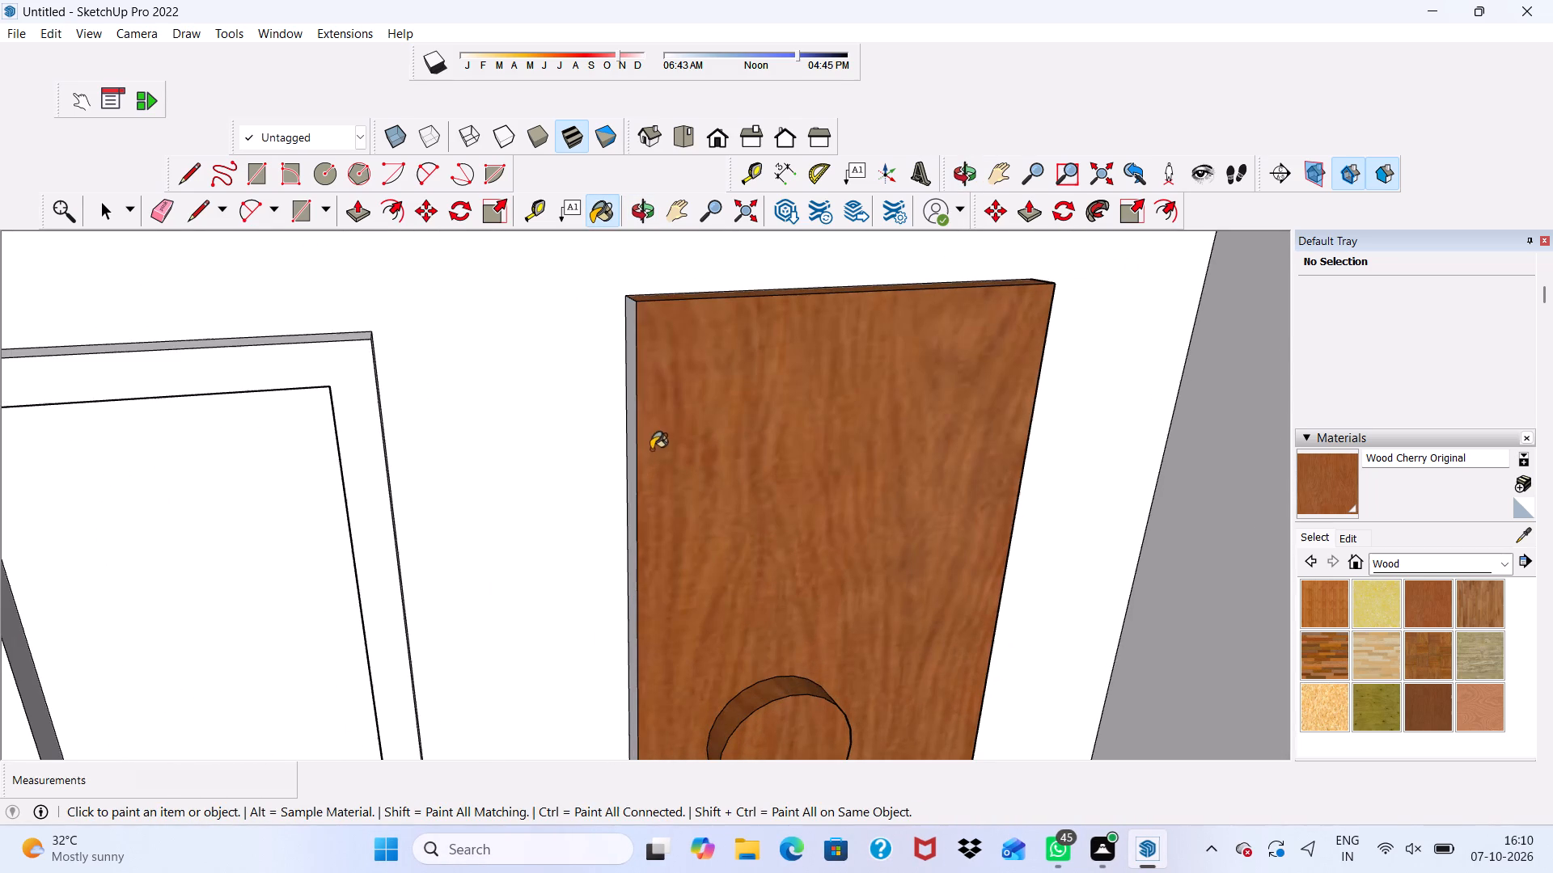
{"action": "left_click", "coordinate": [629, 457]}
{"action": "scroll", "coordinate": [636, 459], "scroll_direction": "down", "scroll_amount": 9}
{"action": "middle_click_drag", "start_coordinate": [789, 460], "coordinate": [544, 403]}
{"action": "scroll", "coordinate": [751, 465], "scroll_direction": "up", "scroll_amount": 18}
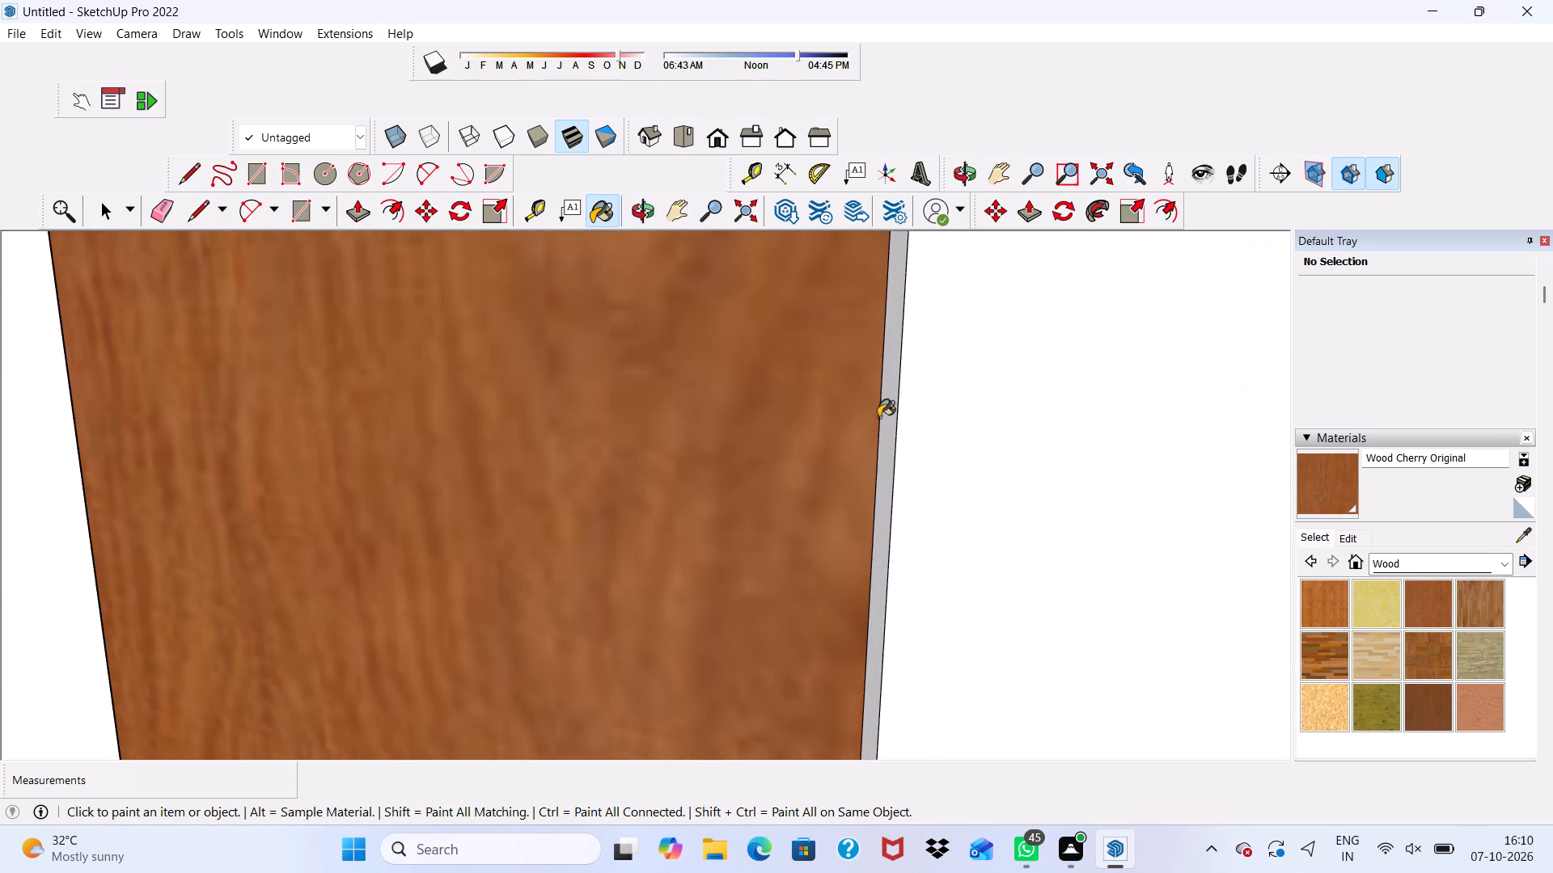
{"action": "left_click", "coordinate": [885, 414]}
{"action": "scroll", "coordinate": [880, 428], "scroll_direction": "down", "scroll_amount": 14}
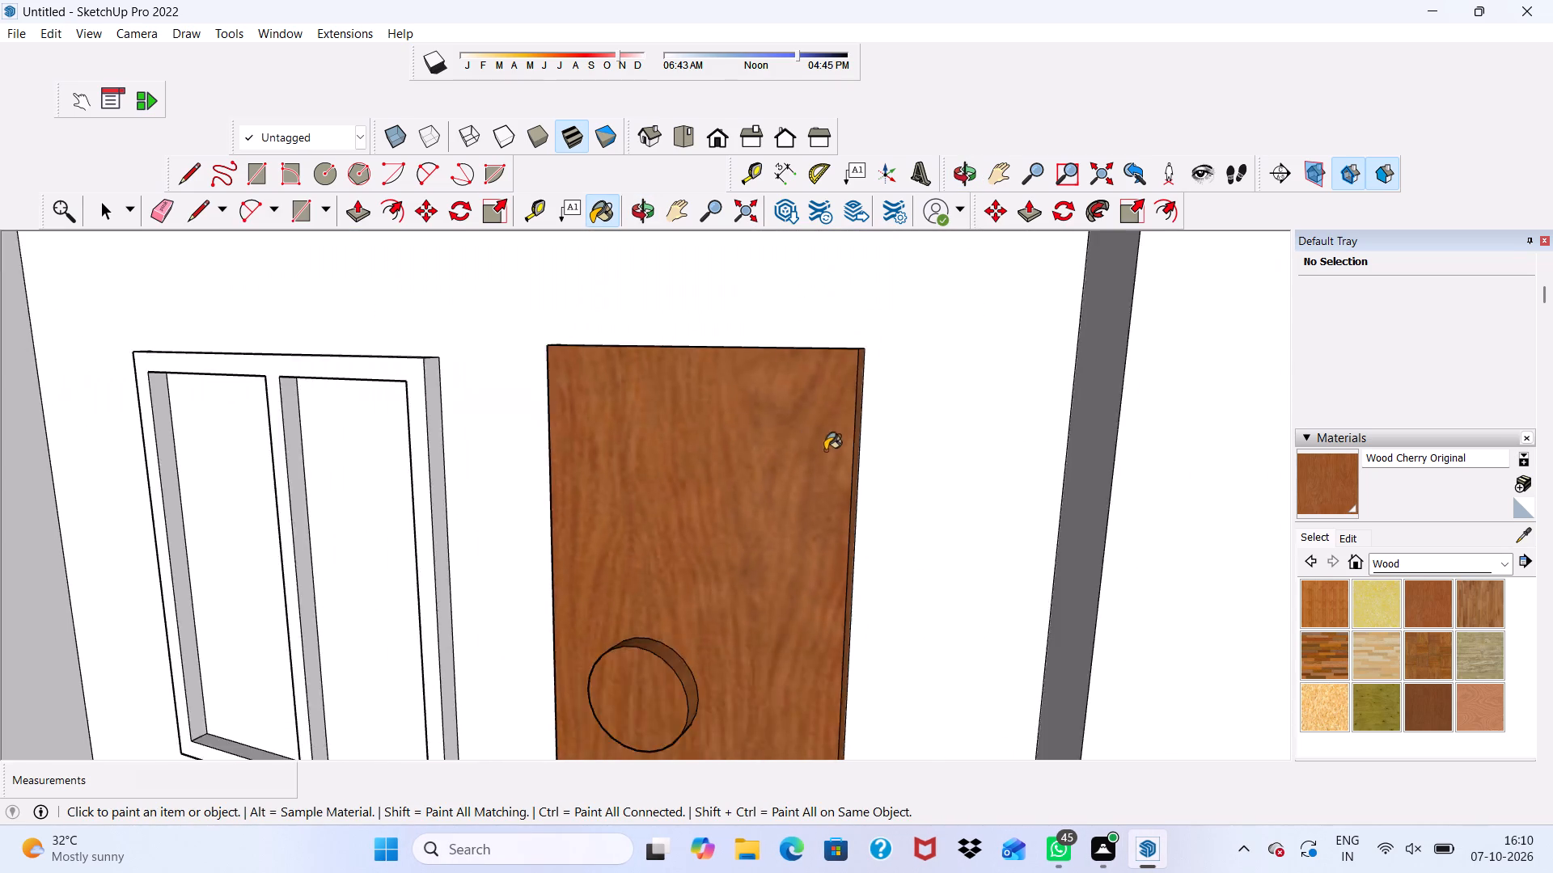
Paint the front face, knob face and knob rim of the right balcony bay's second door from the top with Wood Cherry Original.
{"action": "scroll", "coordinate": [825, 450], "scroll_direction": "down", "scroll_amount": 20}
{"action": "scroll", "coordinate": [825, 450], "scroll_direction": "down", "scroll_amount": 10}
{"action": "middle_click_drag", "start_coordinate": [543, 491], "coordinate": [711, 531]}
{"action": "scroll", "coordinate": [797, 473], "scroll_direction": "up", "scroll_amount": 14}
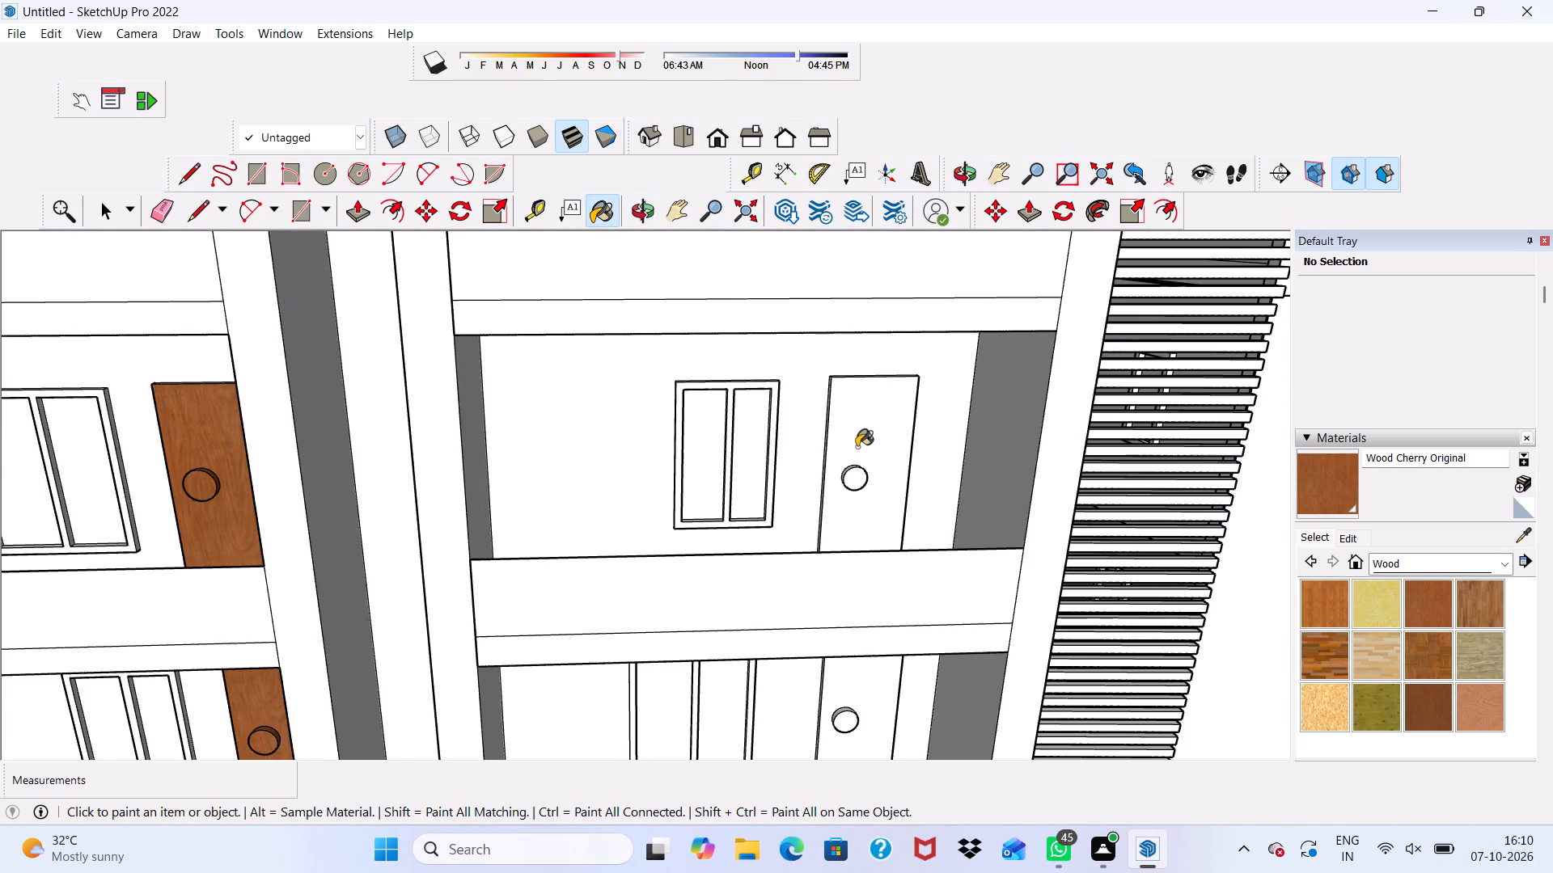
{"action": "left_click", "coordinate": [857, 432]}
{"action": "scroll", "coordinate": [863, 448], "scroll_direction": "up", "scroll_amount": 5}
{"action": "scroll", "coordinate": [862, 452], "scroll_direction": "down", "scroll_amount": 1}
{"action": "scroll", "coordinate": [854, 482], "scroll_direction": "up", "scroll_amount": 1}
{"action": "left_click", "coordinate": [854, 491]}
{"action": "scroll", "coordinate": [849, 475], "scroll_direction": "up", "scroll_amount": 5}
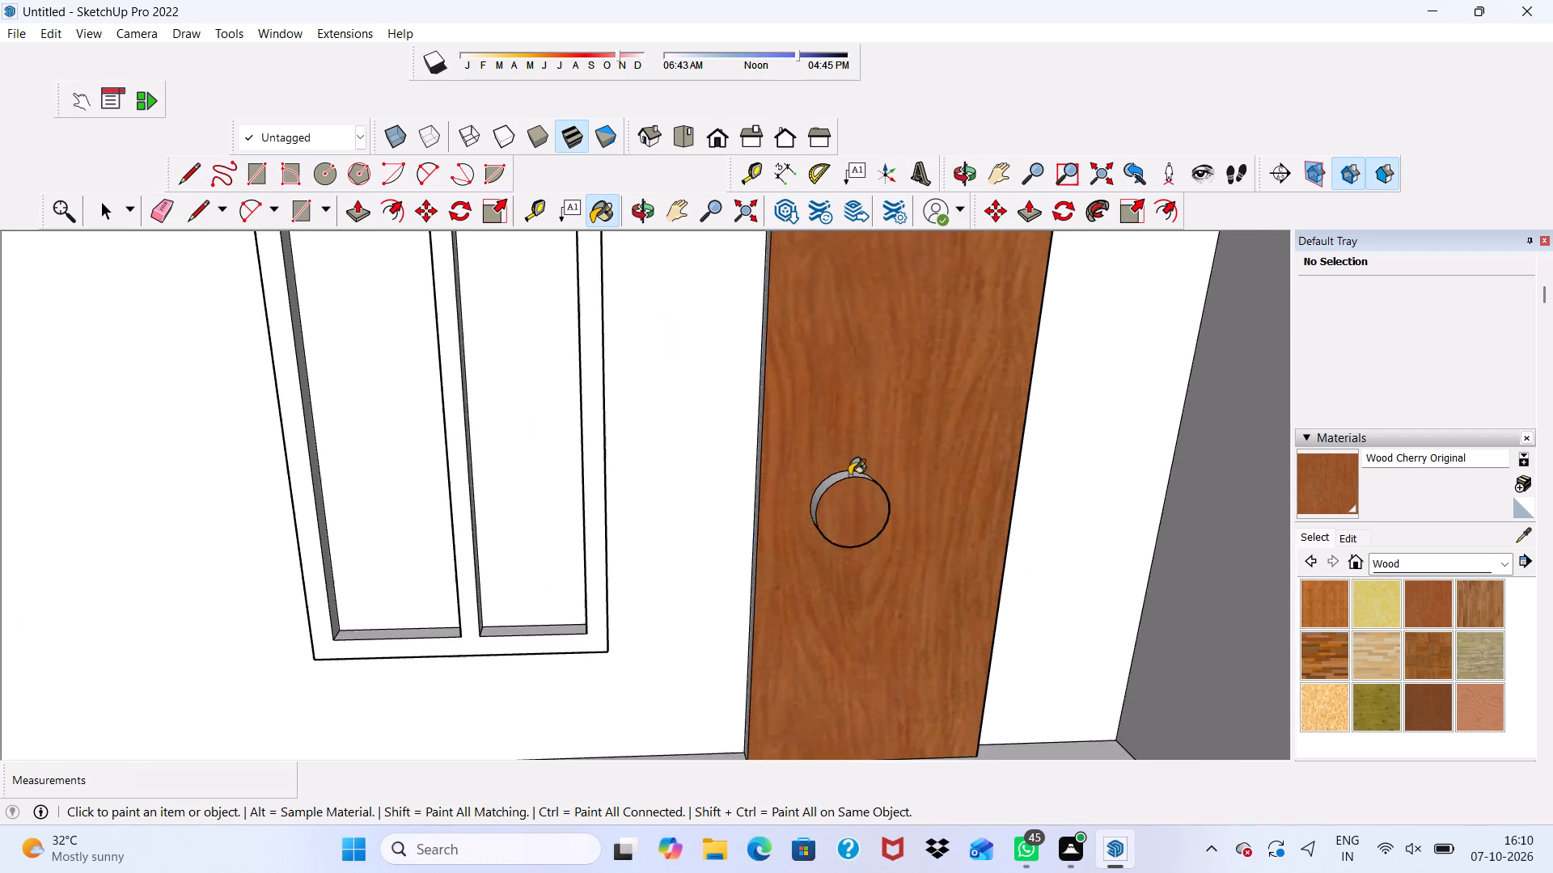
{"action": "scroll", "coordinate": [849, 475], "scroll_direction": "up", "scroll_amount": 5}
{"action": "left_click", "coordinate": [849, 475]}
Paint both side edges and the top edge of the same second-from-top door in the right bay with Wood Cherry Original.
{"action": "middle_click_drag", "start_coordinate": [816, 462], "coordinate": [1006, 433]}
{"action": "scroll", "coordinate": [820, 424], "scroll_direction": "up", "scroll_amount": 2}
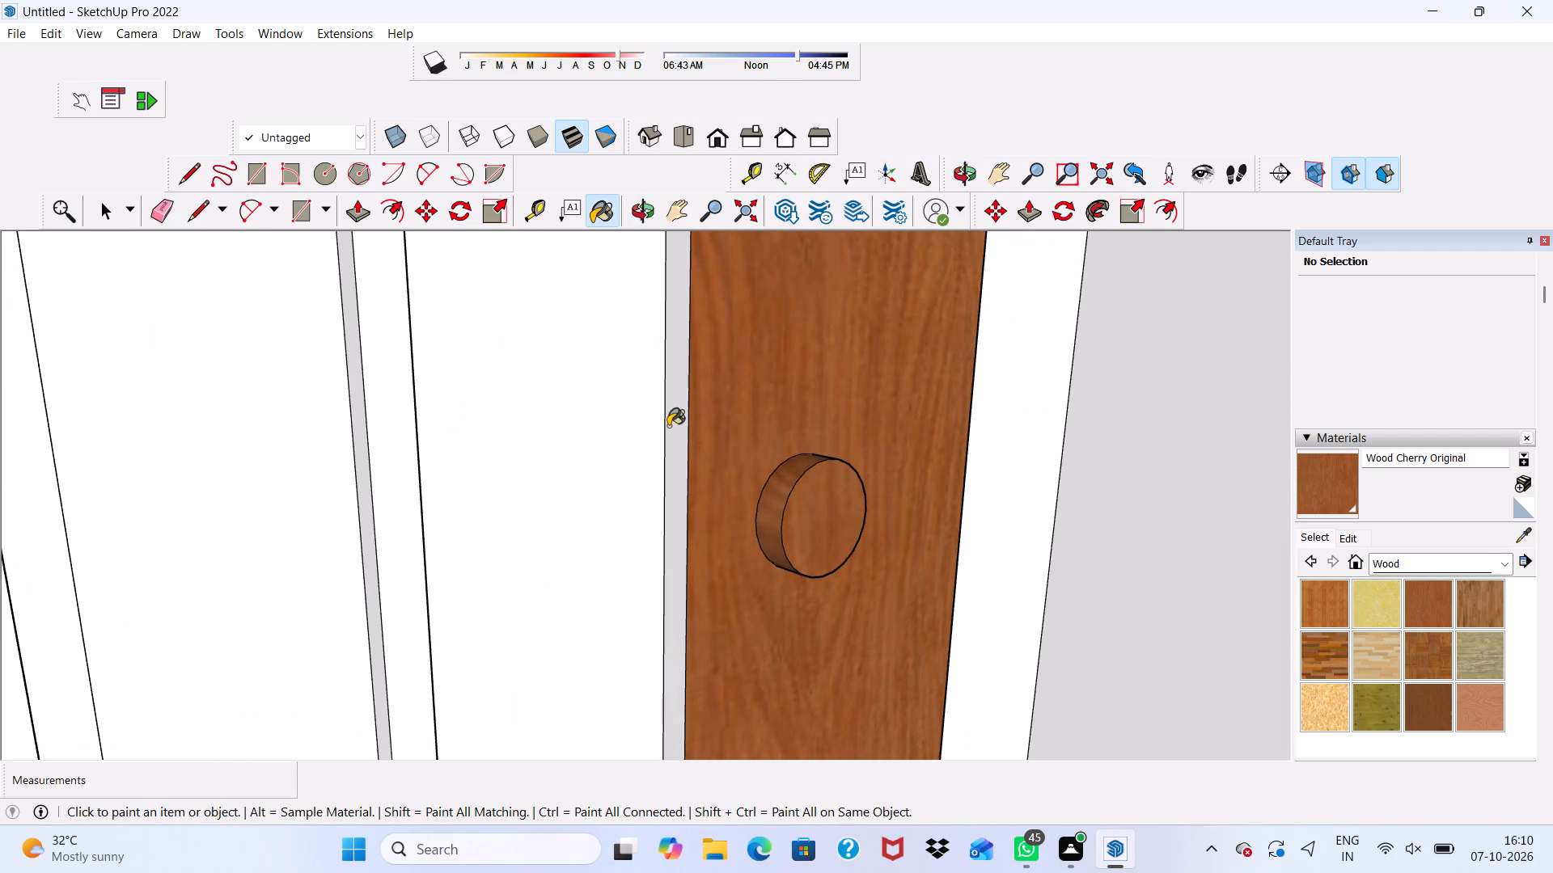
{"action": "left_click", "coordinate": [679, 424]}
{"action": "scroll", "coordinate": [696, 417], "scroll_direction": "down", "scroll_amount": 14}
{"action": "middle_click_drag", "start_coordinate": [857, 457], "coordinate": [723, 478]}
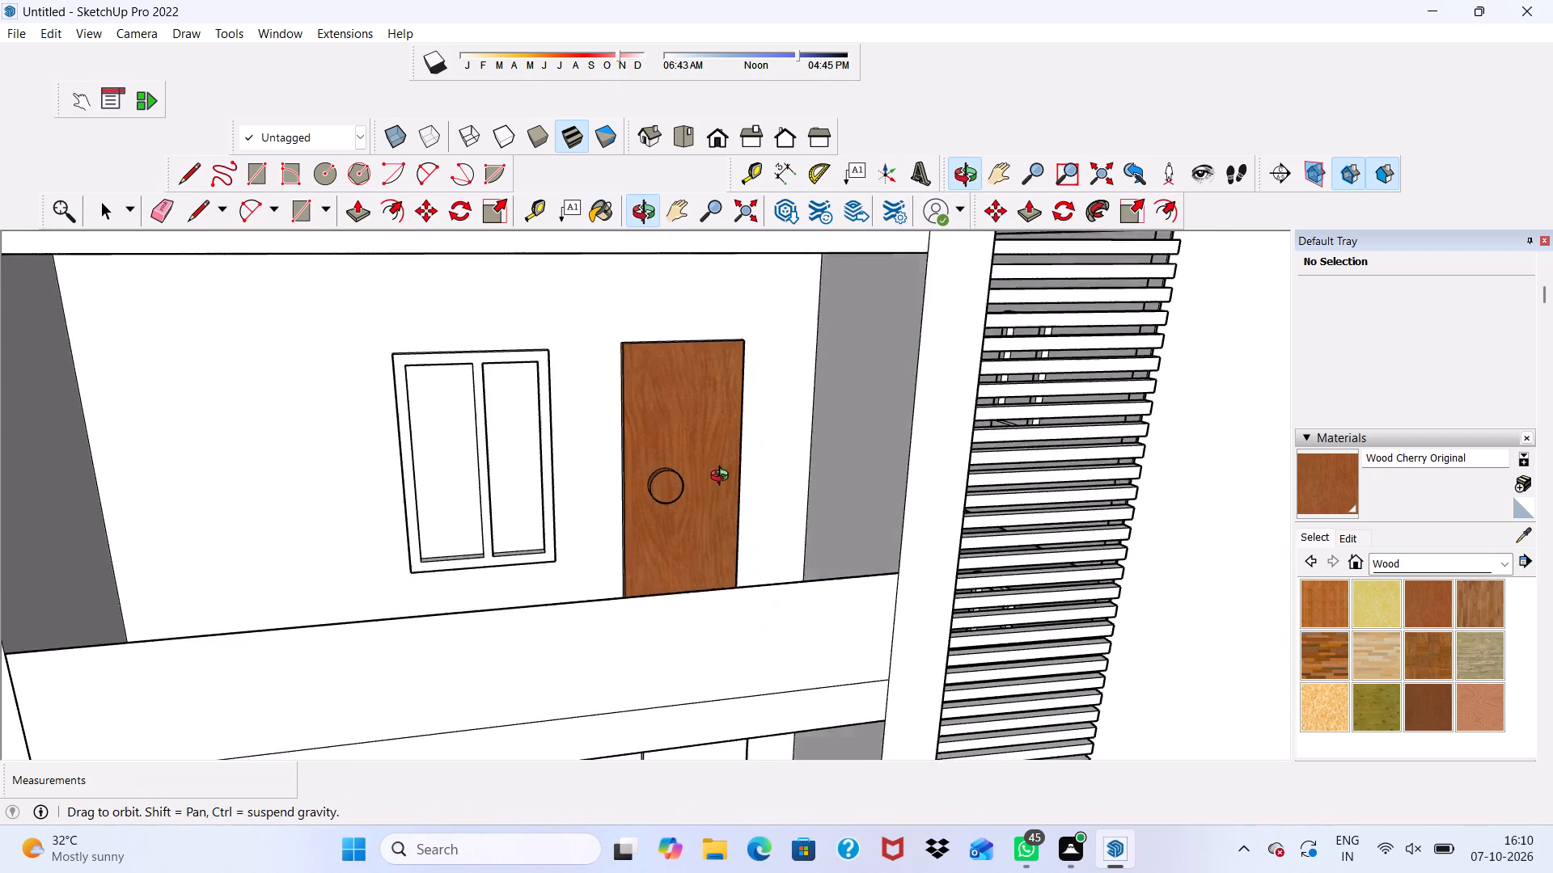
{"action": "middle_click_drag", "start_coordinate": [723, 478], "coordinate": [721, 519]}
{"action": "scroll", "coordinate": [668, 396], "scroll_direction": "up", "scroll_amount": 9}
{"action": "left_click", "coordinate": [670, 391]}
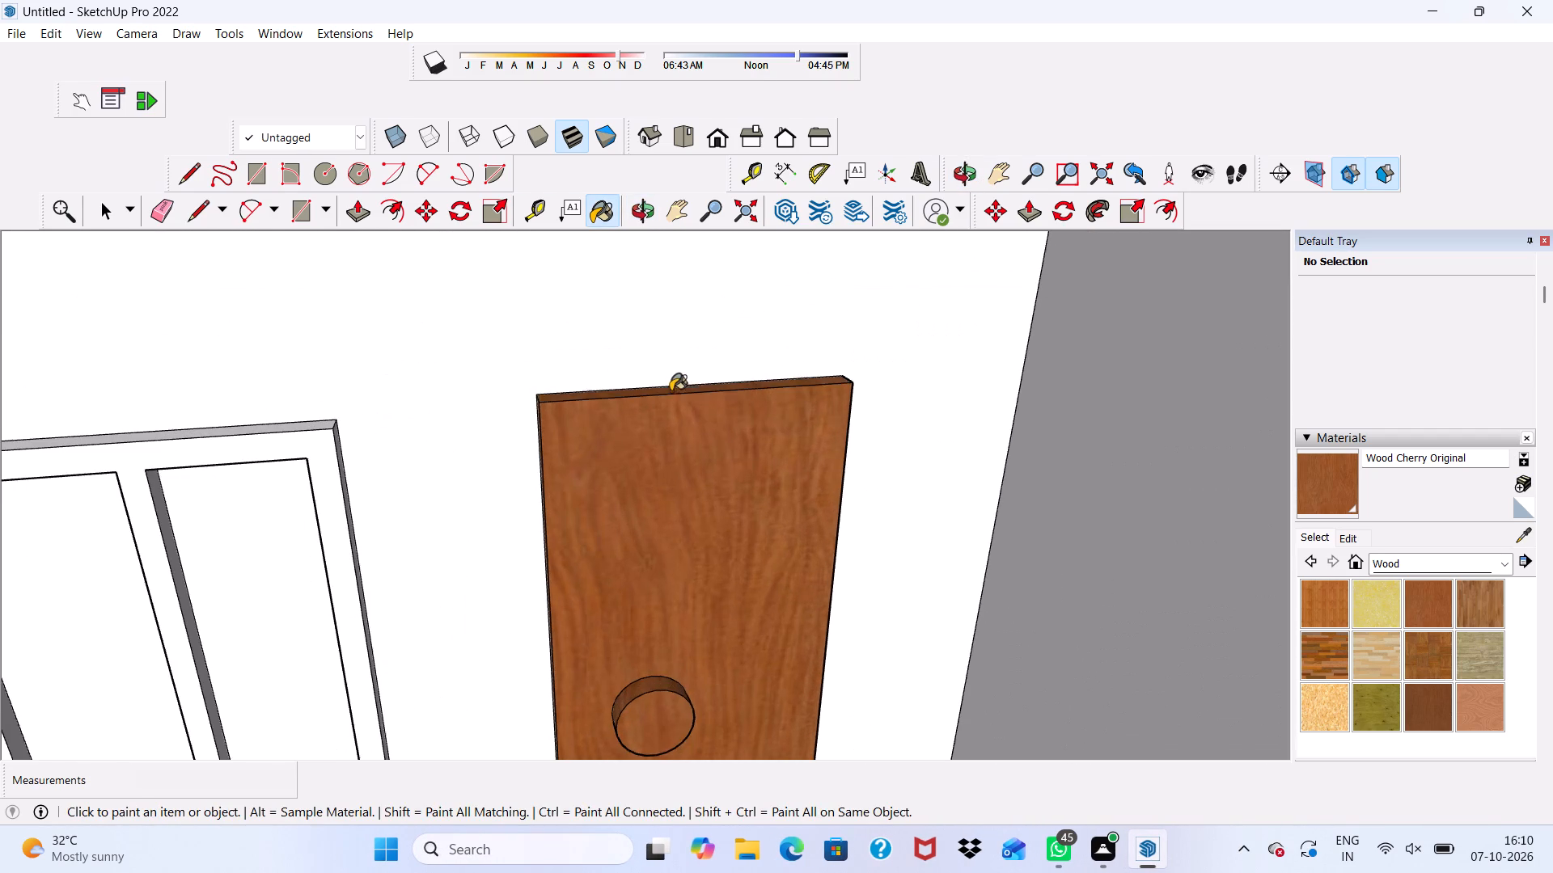
{"action": "middle_click_drag", "start_coordinate": [713, 489], "coordinate": [421, 409]}
{"action": "middle_click_drag", "start_coordinate": [430, 407], "coordinate": [501, 403]}
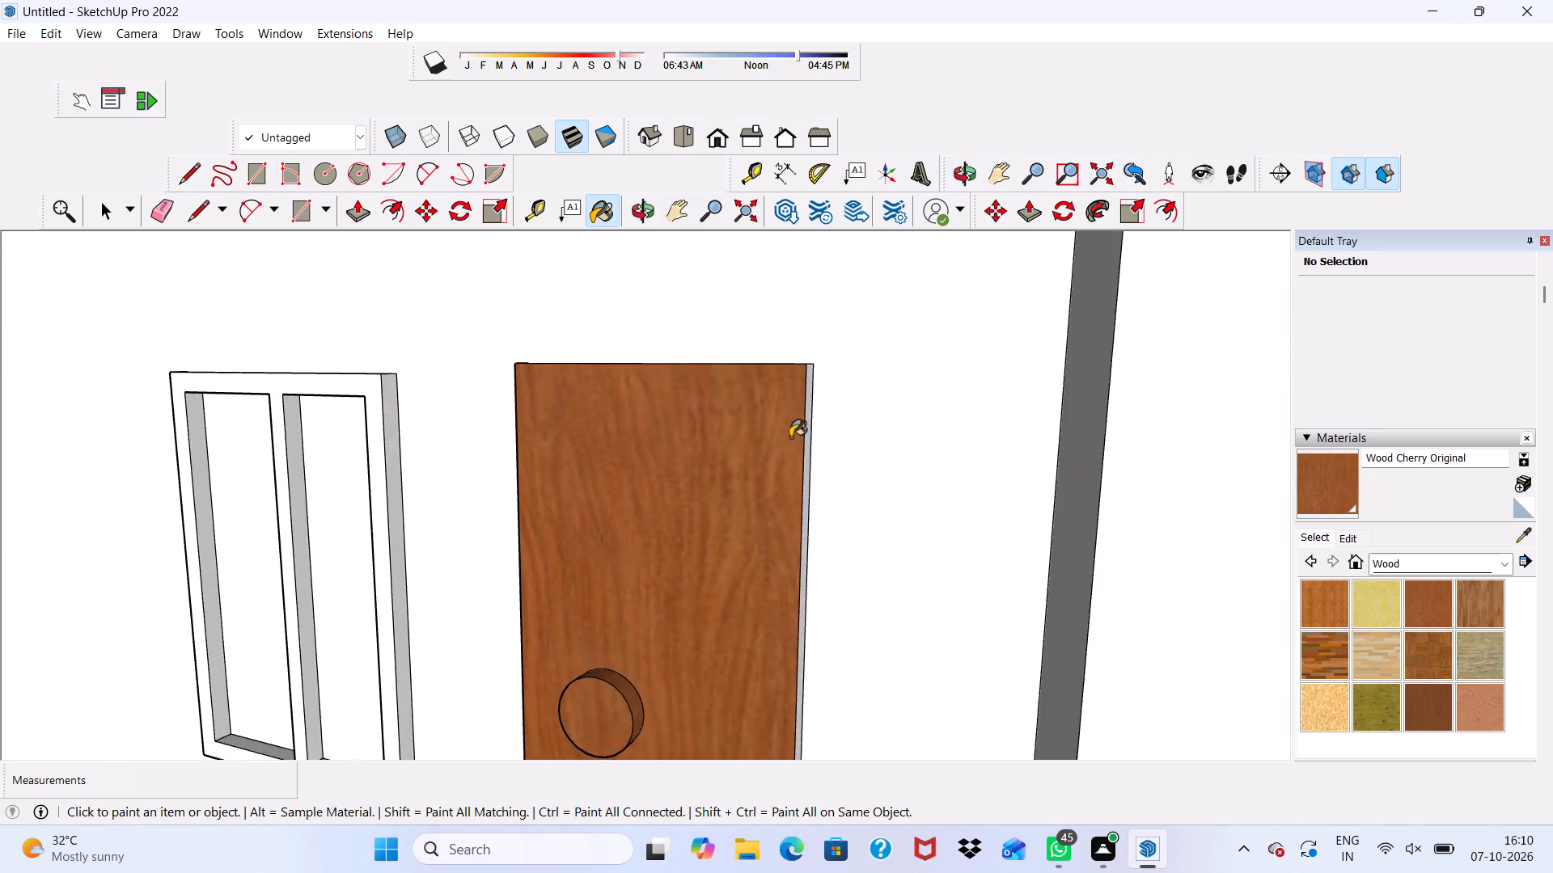
{"action": "scroll", "coordinate": [790, 437], "scroll_direction": "up", "scroll_amount": 9}
{"action": "left_click", "coordinate": [818, 433]}
Paint the front face and top edge of the right bay's top-floor door with Wood Cherry Original.
{"action": "scroll", "coordinate": [817, 434], "scroll_direction": "down", "scroll_amount": 11}
{"action": "scroll", "coordinate": [813, 450], "scroll_direction": "up", "scroll_amount": 1}
{"action": "scroll", "coordinate": [811, 458], "scroll_direction": "down", "scroll_amount": 4}
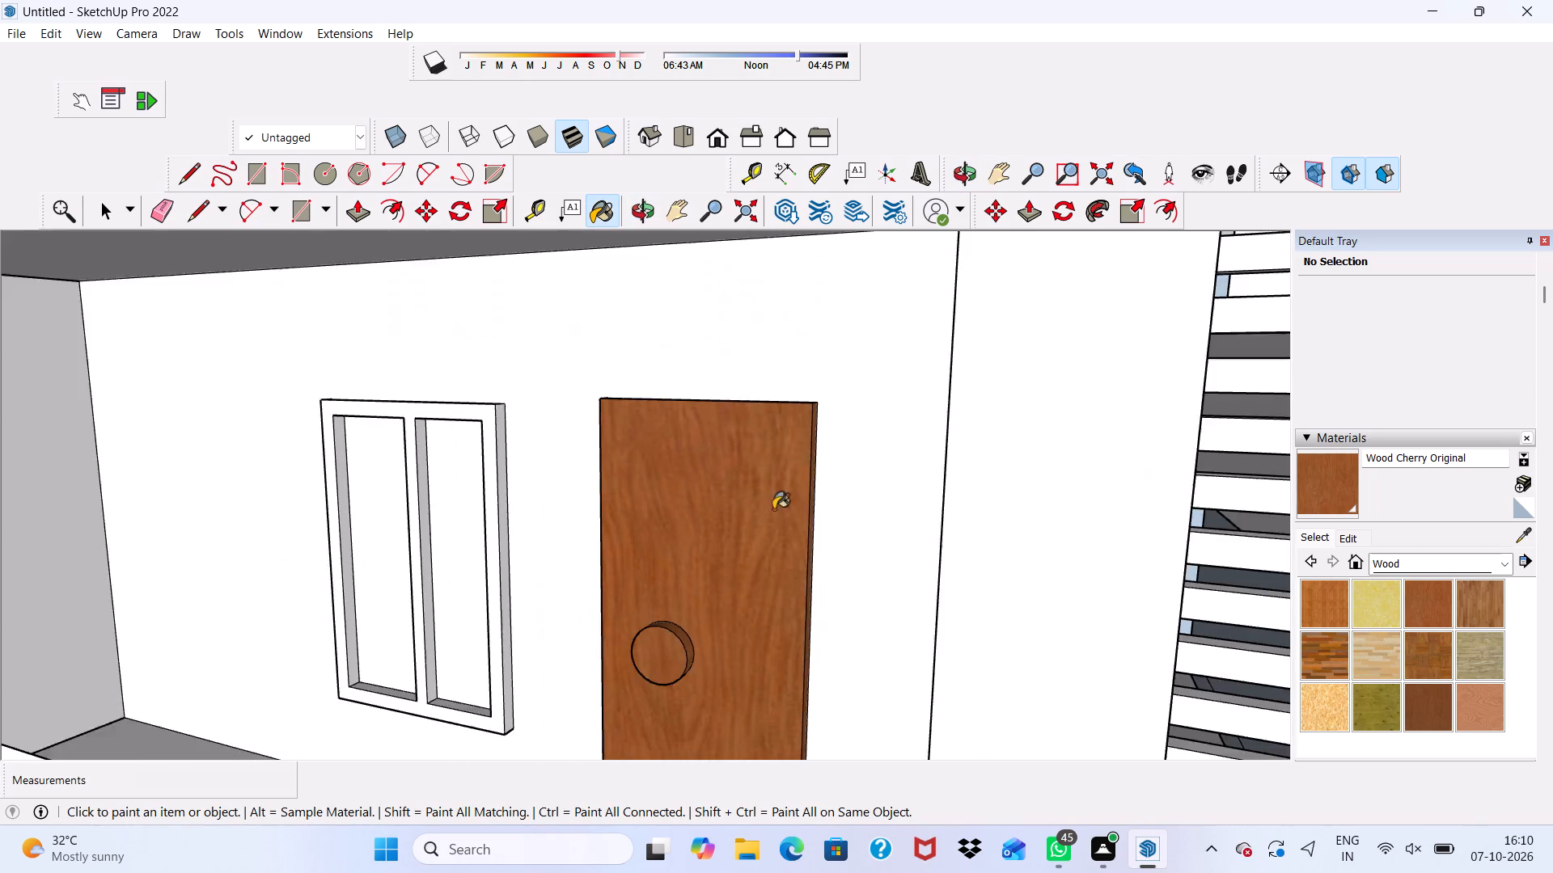
{"action": "scroll", "coordinate": [773, 509], "scroll_direction": "down", "scroll_amount": 15}
{"action": "scroll", "coordinate": [653, 280], "scroll_direction": "up", "scroll_amount": 4}
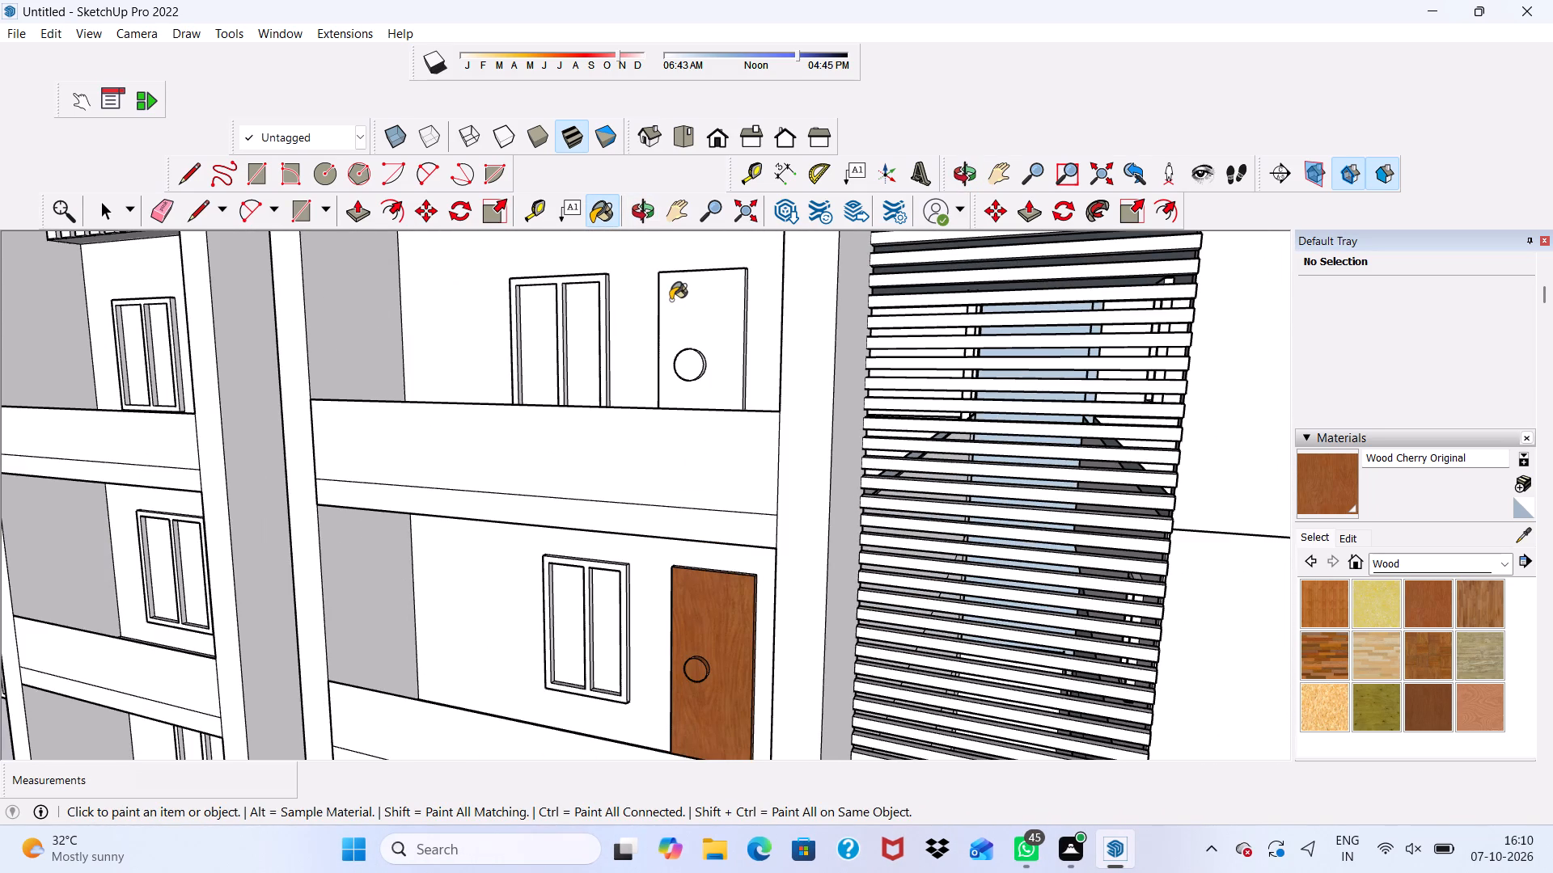
{"action": "left_click", "coordinate": [671, 300]}
{"action": "scroll", "coordinate": [701, 250], "scroll_direction": "up", "scroll_amount": 8}
{"action": "middle_click_drag", "start_coordinate": [701, 297], "coordinate": [700, 355]}
{"action": "scroll", "coordinate": [700, 355], "scroll_direction": "up", "scroll_amount": 2}
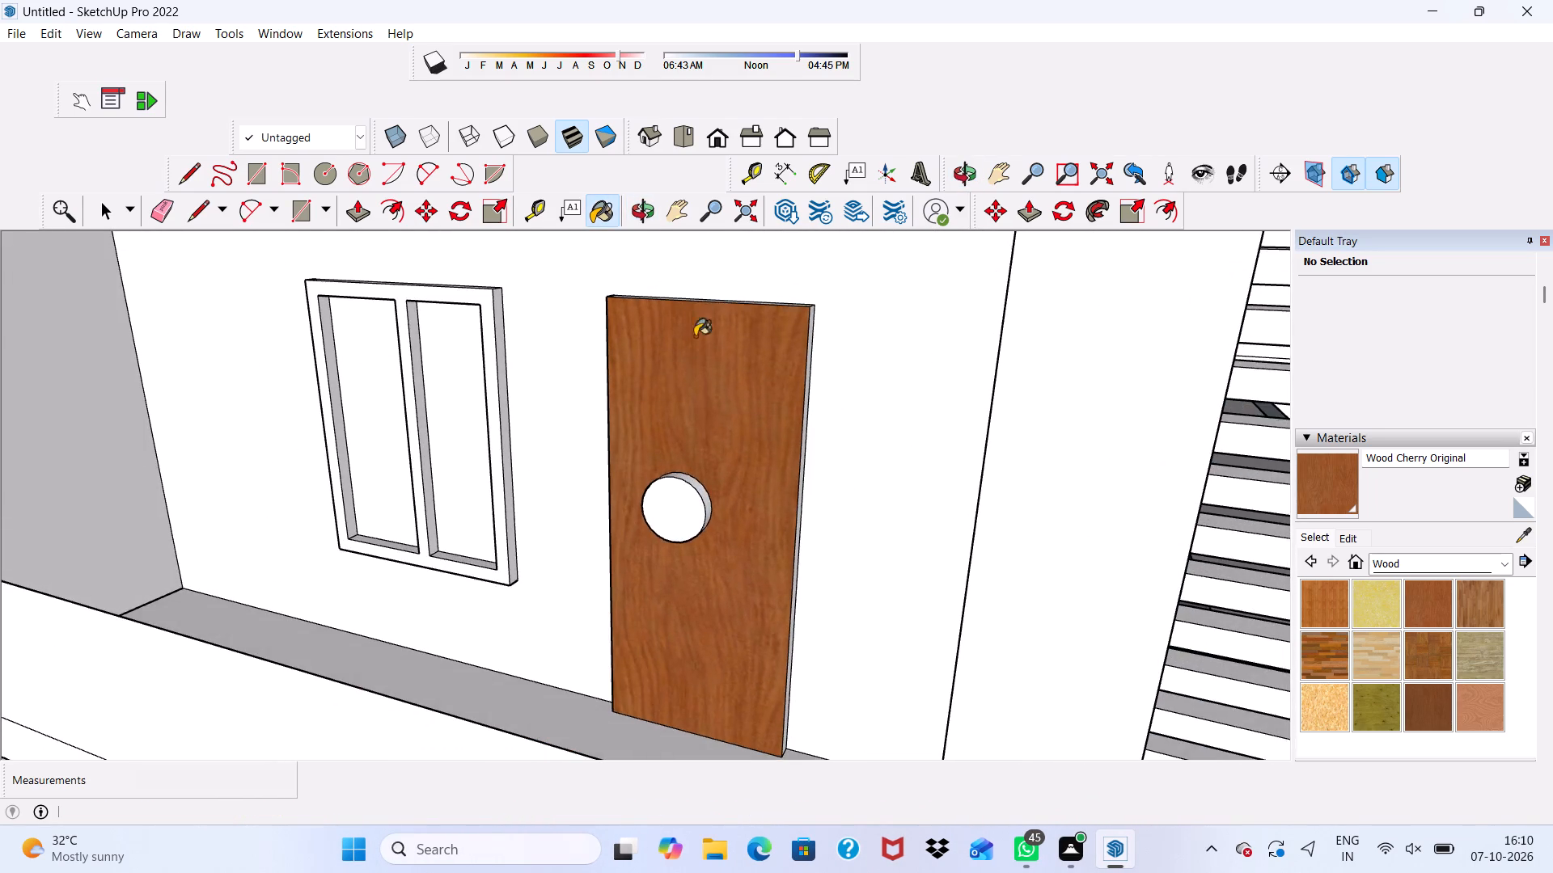
{"action": "scroll", "coordinate": [695, 336], "scroll_direction": "up", "scroll_amount": 7}
{"action": "left_click", "coordinate": [691, 287]}
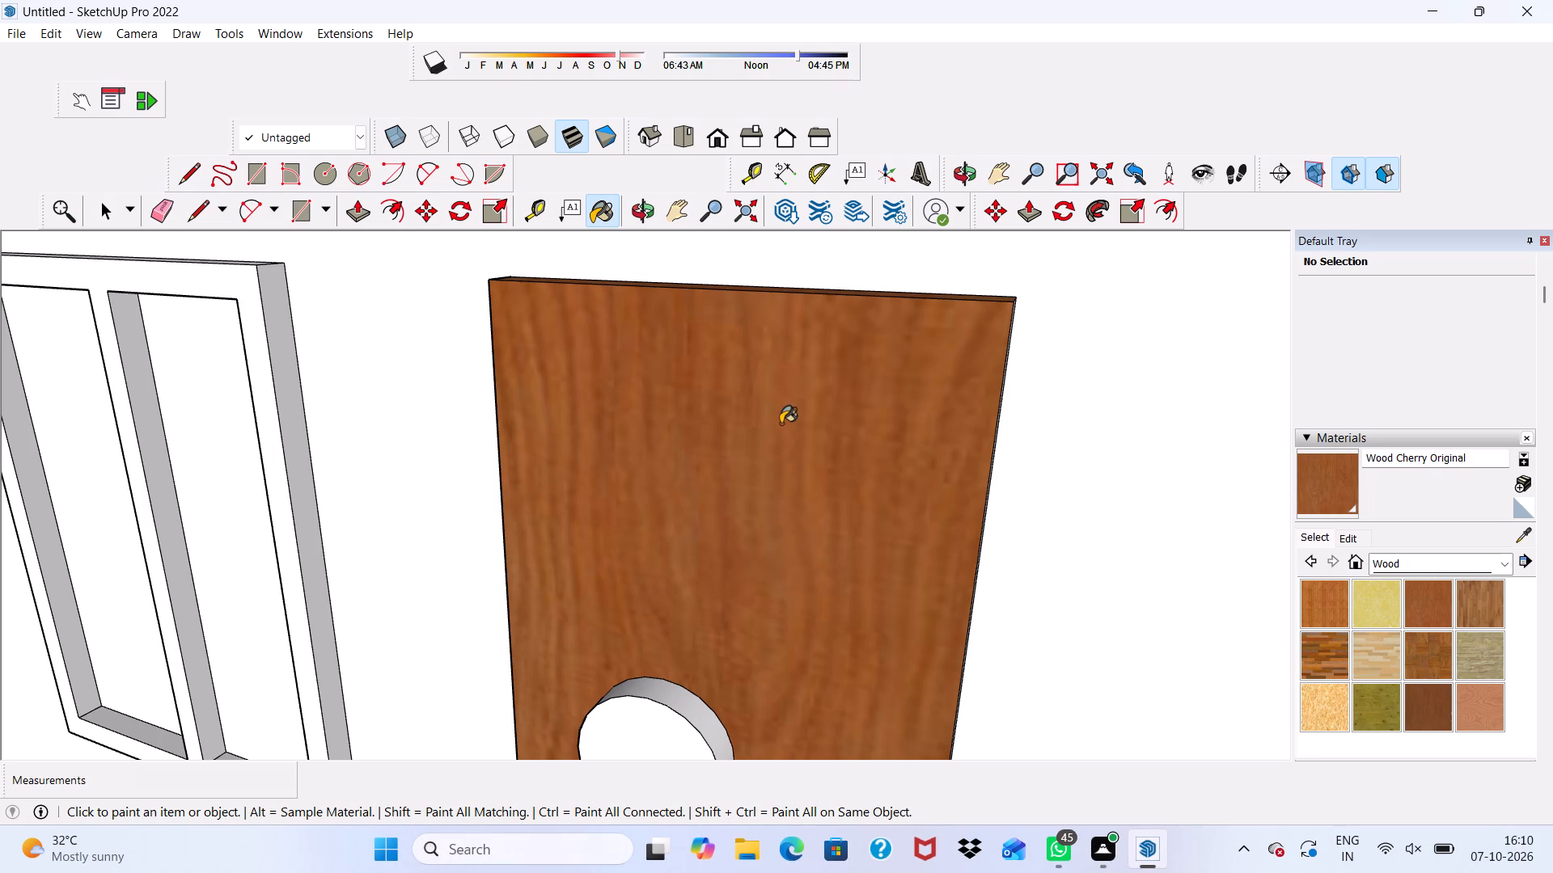
Paint the side edge nearest the louvred screen, the knob face and the knob rim of the right bay's top-floor door with Wood Cherry Original.
{"action": "middle_click_drag", "start_coordinate": [800, 432], "coordinate": [595, 385]}
{"action": "middle_click", "coordinate": [595, 385]}
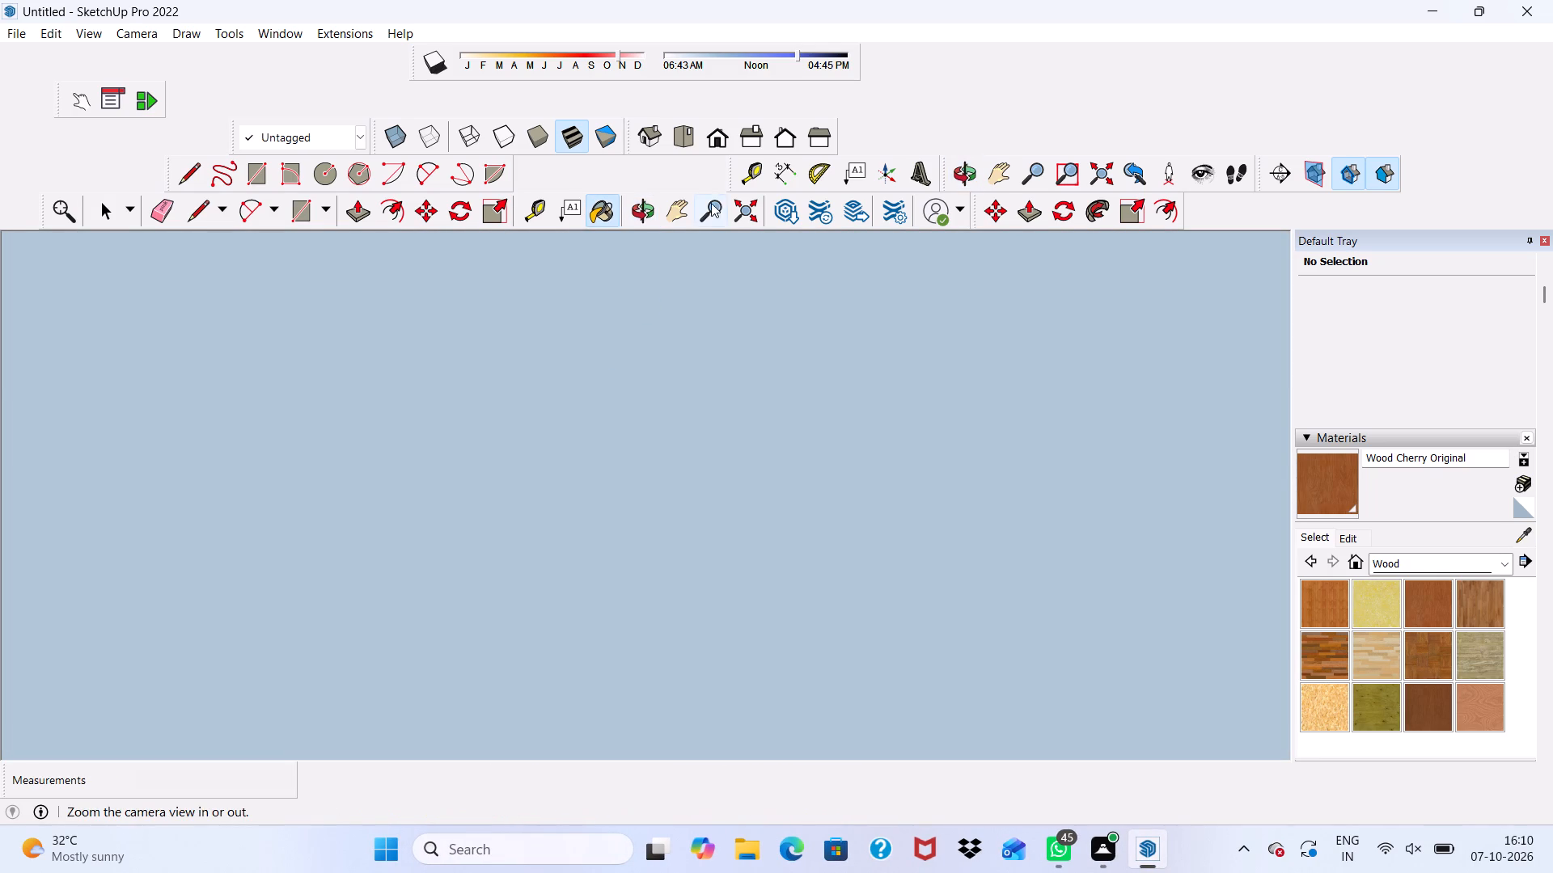
{"action": "left_click", "coordinate": [711, 134]}
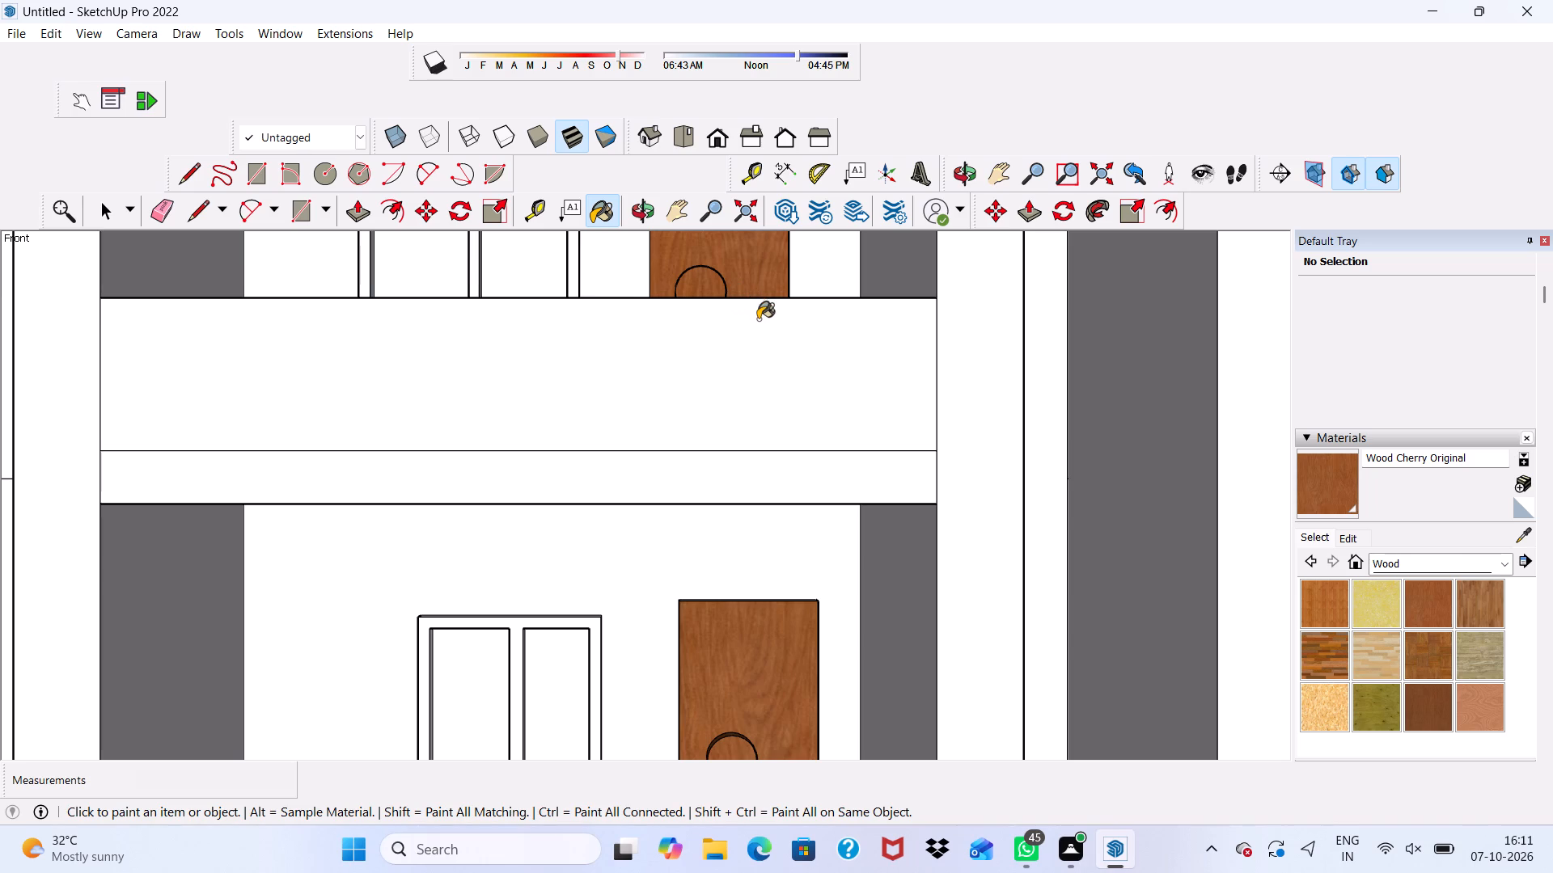
{"action": "scroll", "coordinate": [764, 305], "scroll_direction": "up", "scroll_amount": 3}
{"action": "scroll", "coordinate": [764, 302], "scroll_direction": "down", "scroll_amount": 13}
{"action": "scroll", "coordinate": [776, 309], "scroll_direction": "up", "scroll_amount": 5}
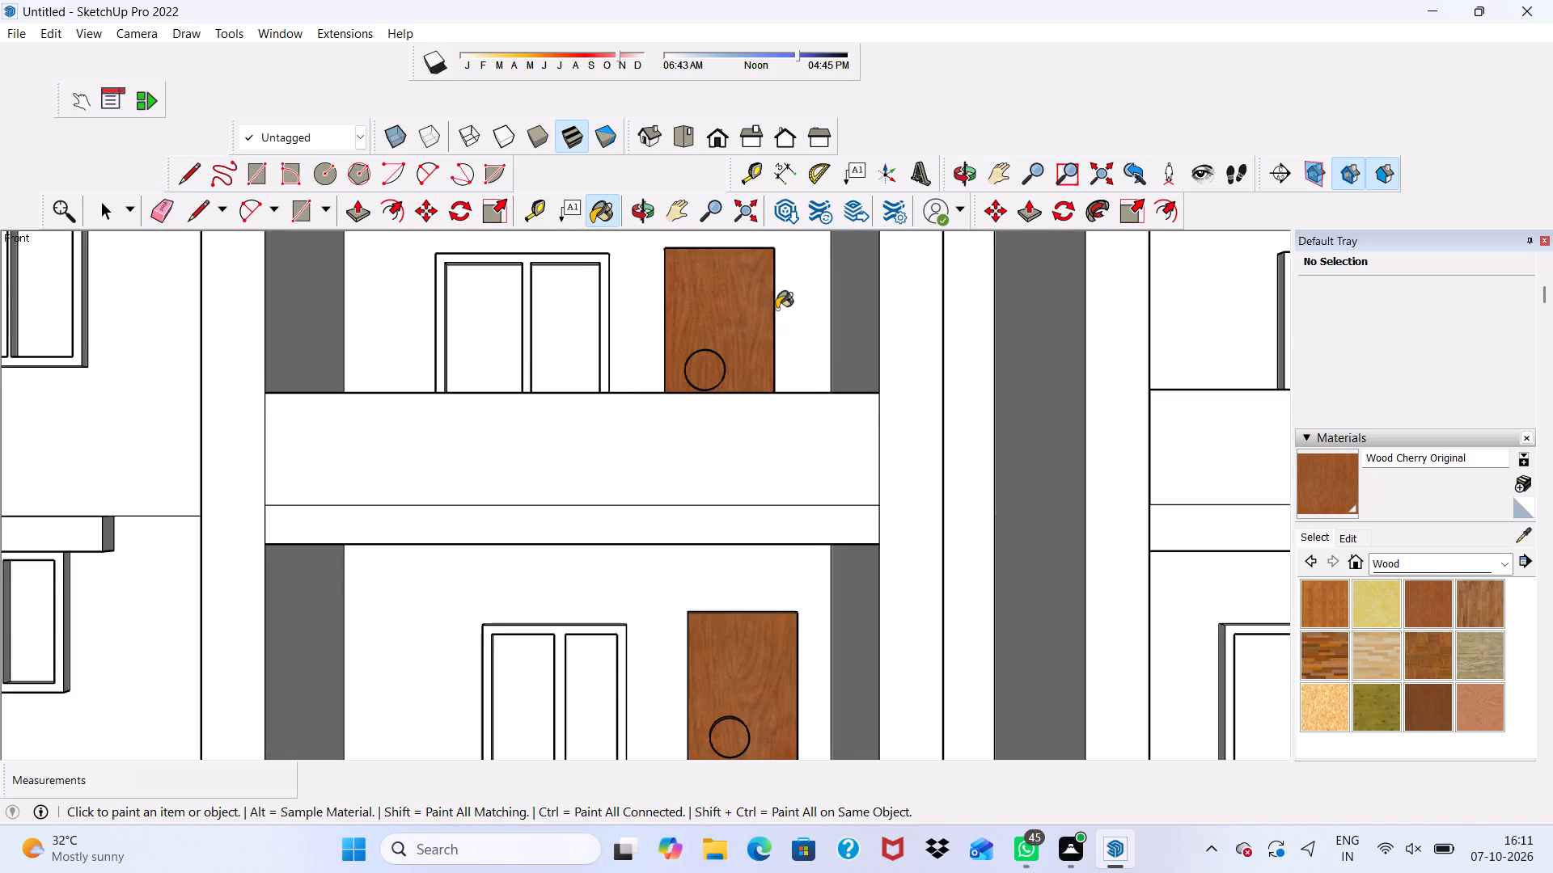
{"action": "middle_click_drag", "start_coordinate": [776, 308], "coordinate": [721, 386]}
{"action": "scroll", "coordinate": [595, 398], "scroll_direction": "down", "scroll_amount": 9}
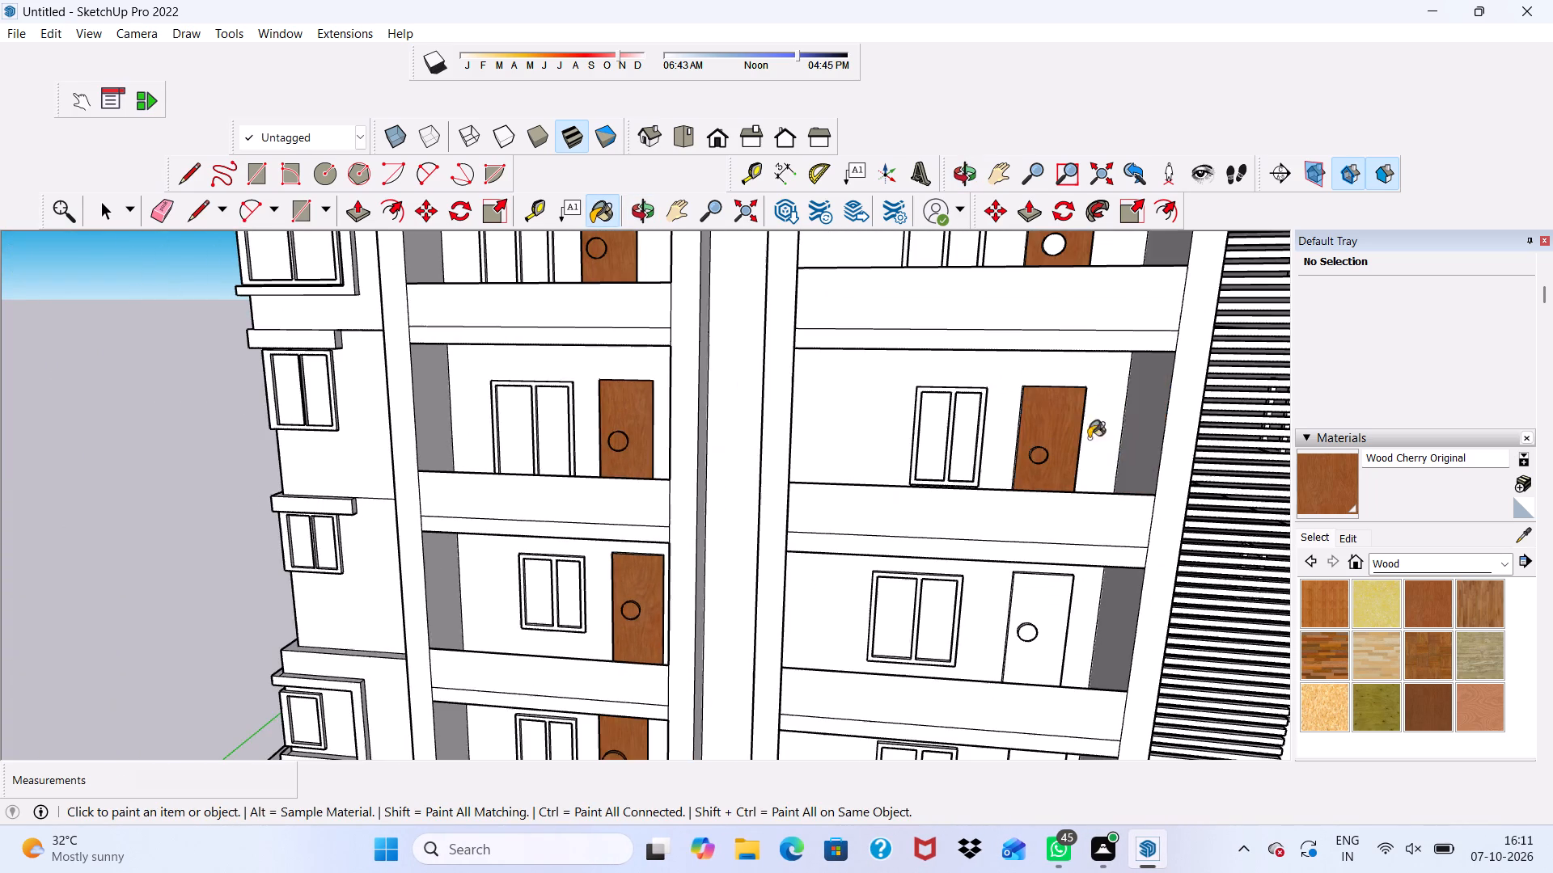
{"action": "scroll", "coordinate": [1081, 428], "scroll_direction": "up", "scroll_amount": 4}
{"action": "middle_click_drag", "start_coordinate": [1078, 428], "coordinate": [895, 464]}
{"action": "scroll", "coordinate": [848, 471], "scroll_direction": "up", "scroll_amount": 6}
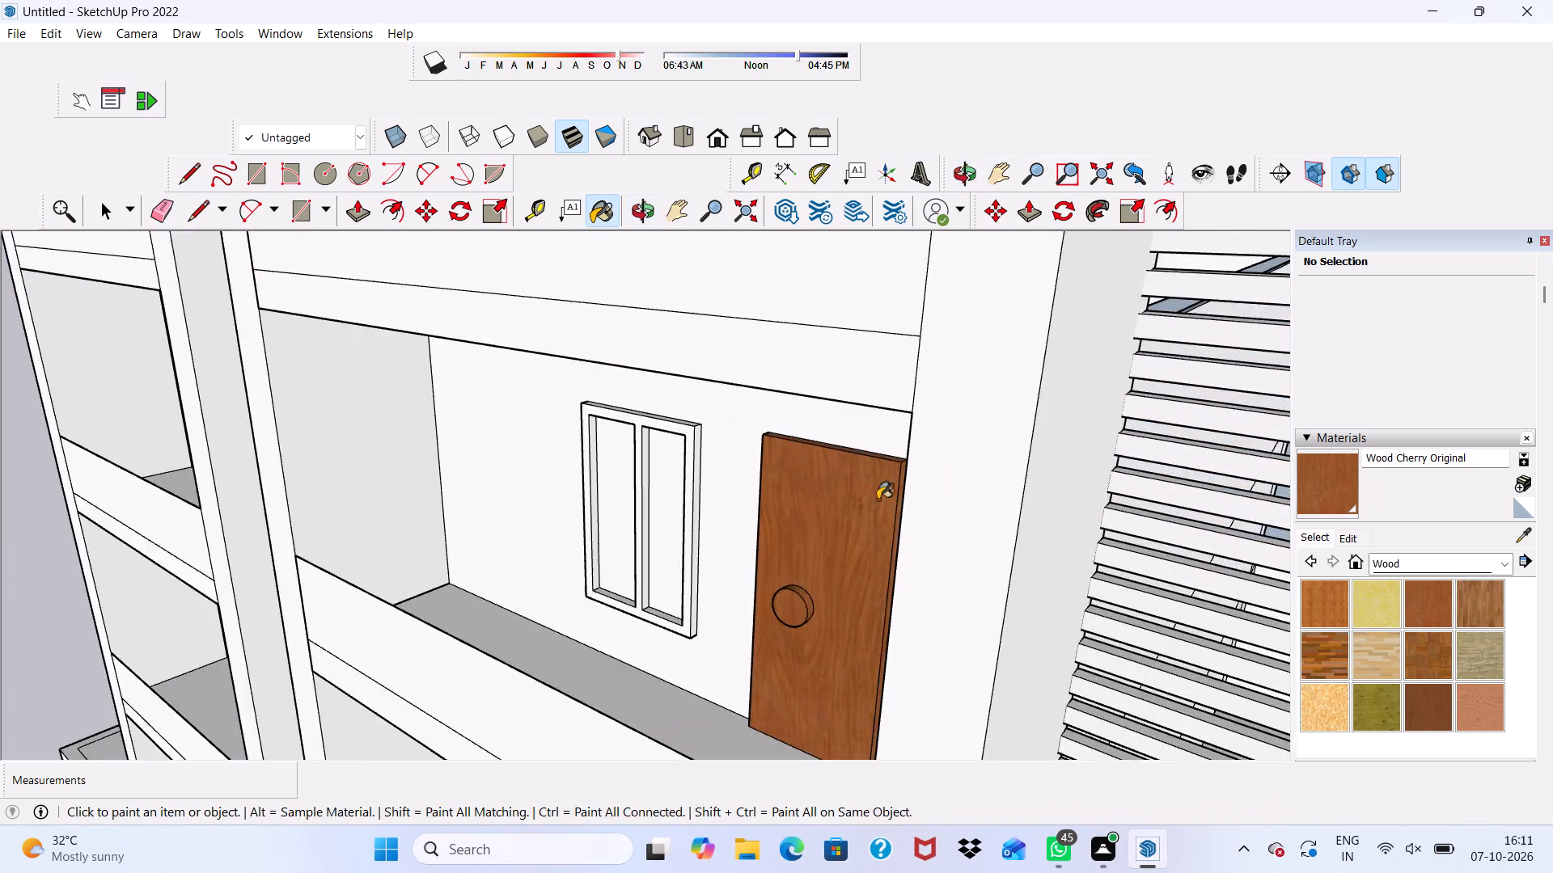
{"action": "scroll", "coordinate": [878, 500], "scroll_direction": "up", "scroll_amount": 5}
{"action": "scroll", "coordinate": [889, 469], "scroll_direction": "down", "scroll_amount": 20}
{"action": "scroll", "coordinate": [907, 348], "scroll_direction": "up", "scroll_amount": 3}
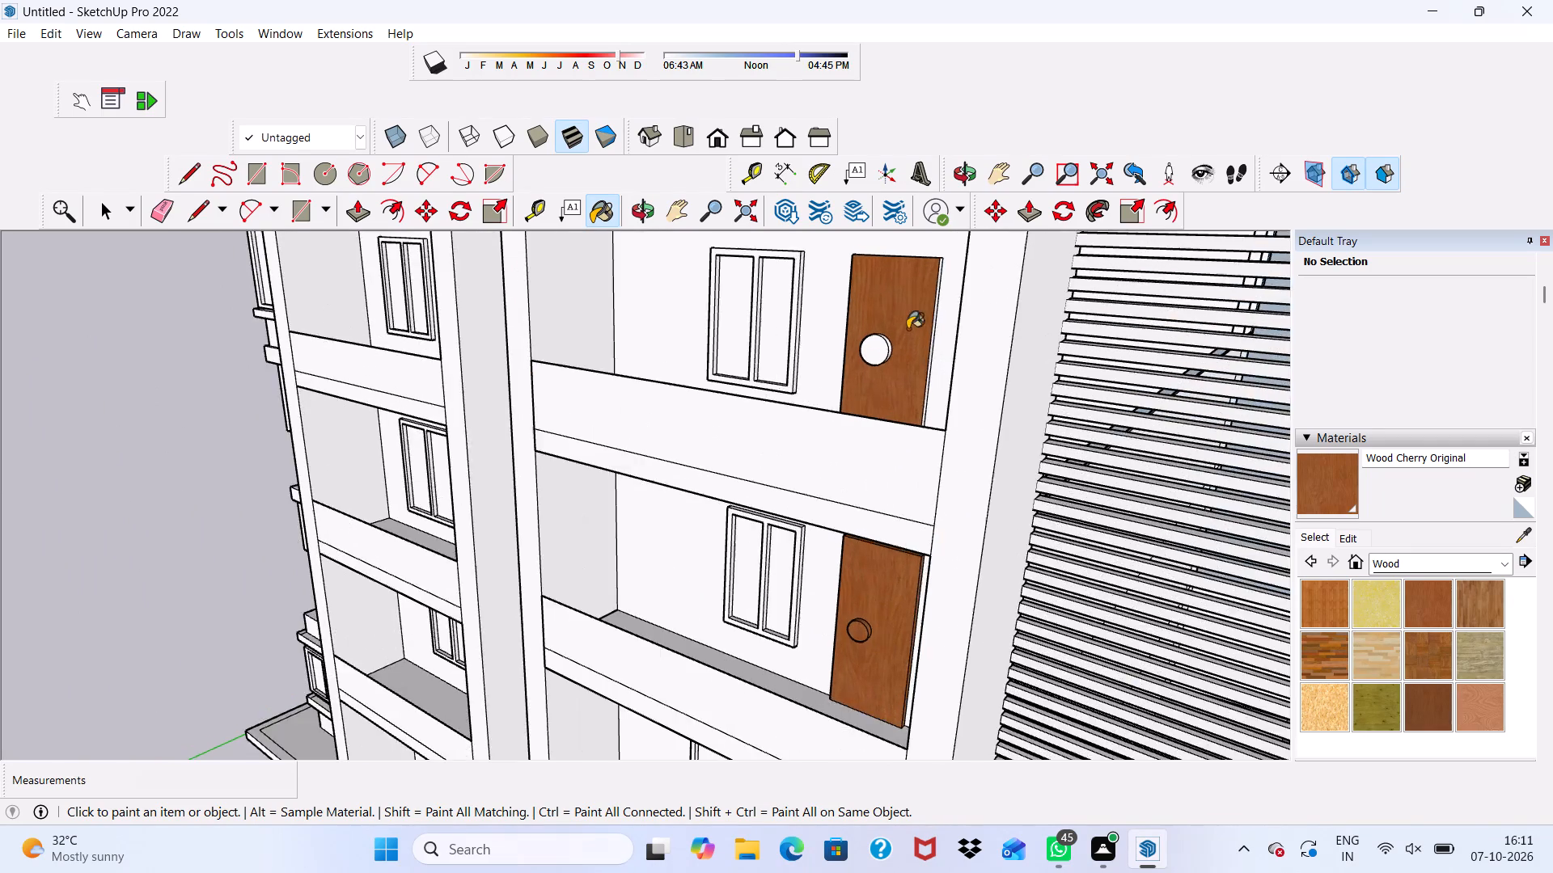
{"action": "scroll", "coordinate": [908, 329], "scroll_direction": "up", "scroll_amount": 16}
{"action": "left_click", "coordinate": [951, 356]}
{"action": "scroll", "coordinate": [826, 375], "scroll_direction": "up", "scroll_amount": 3}
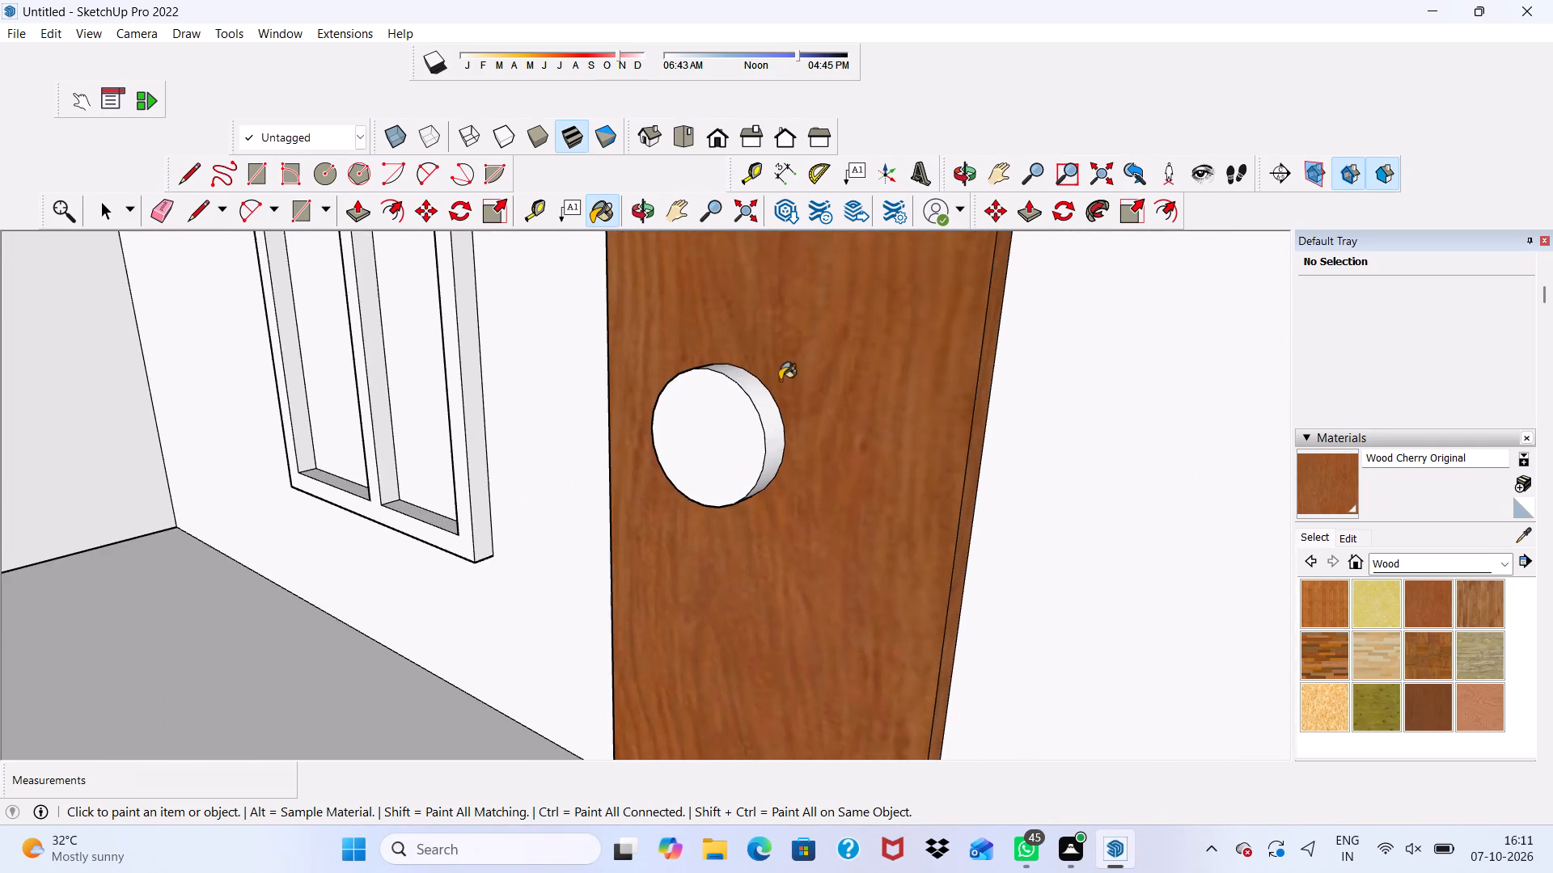
{"action": "left_click", "coordinate": [713, 412]}
{"action": "left_click", "coordinate": [762, 399]}
Paint the front face, knob face and knob rim of the right bay's third door from the top with Wood Cherry Original.
{"action": "scroll", "coordinate": [758, 402], "scroll_direction": "down", "scroll_amount": 13}
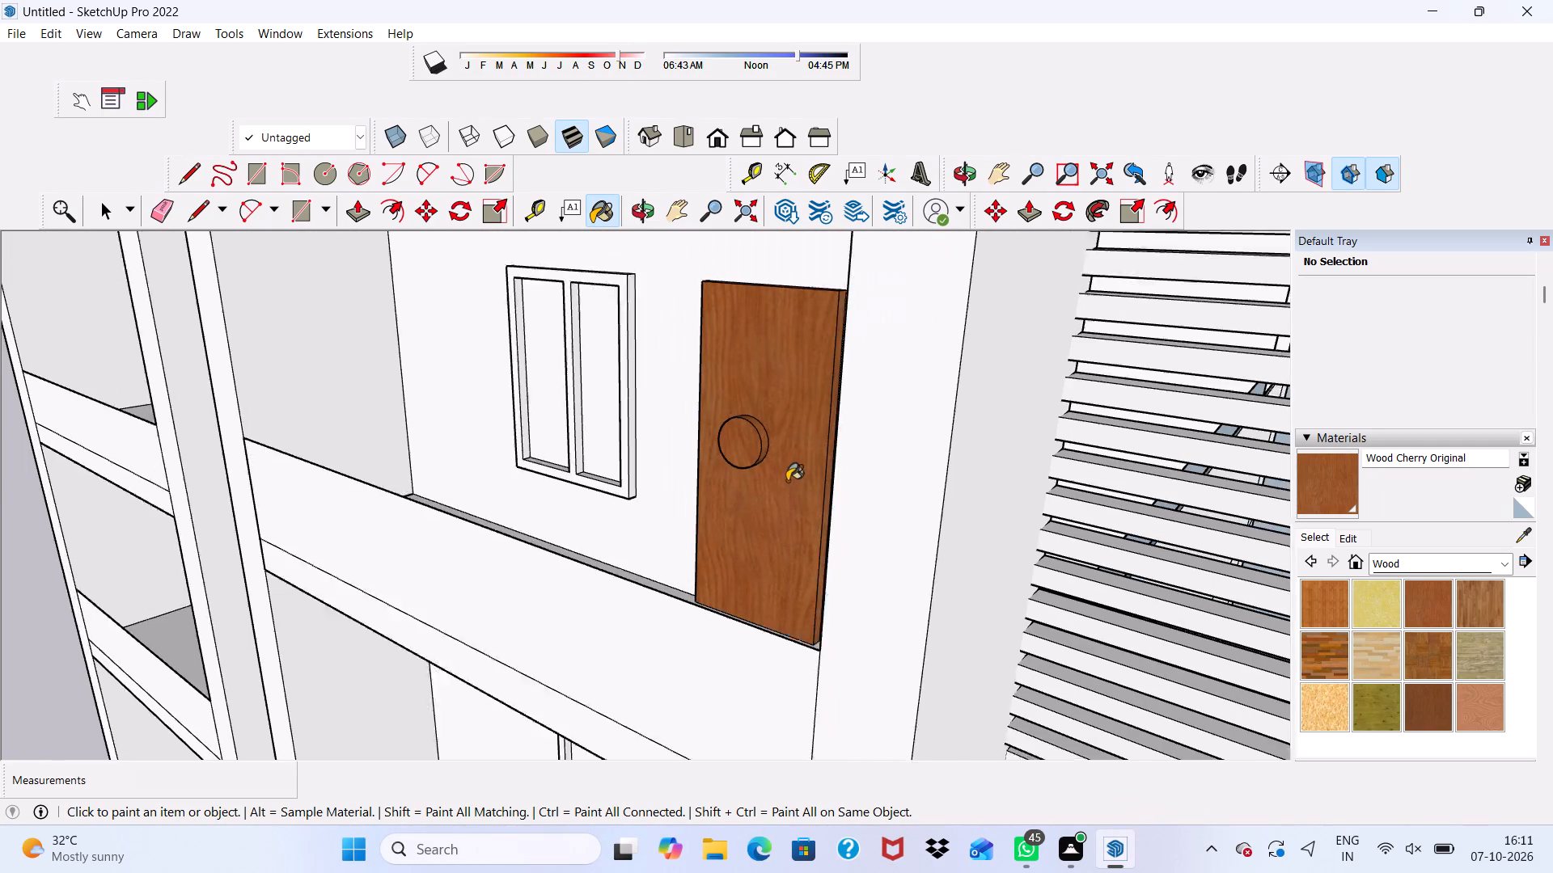
{"action": "scroll", "coordinate": [787, 481], "scroll_direction": "down", "scroll_amount": 2}
{"action": "middle_click_drag", "start_coordinate": [747, 375], "coordinate": [742, 439]}
{"action": "scroll", "coordinate": [798, 384], "scroll_direction": "down", "scroll_amount": 4}
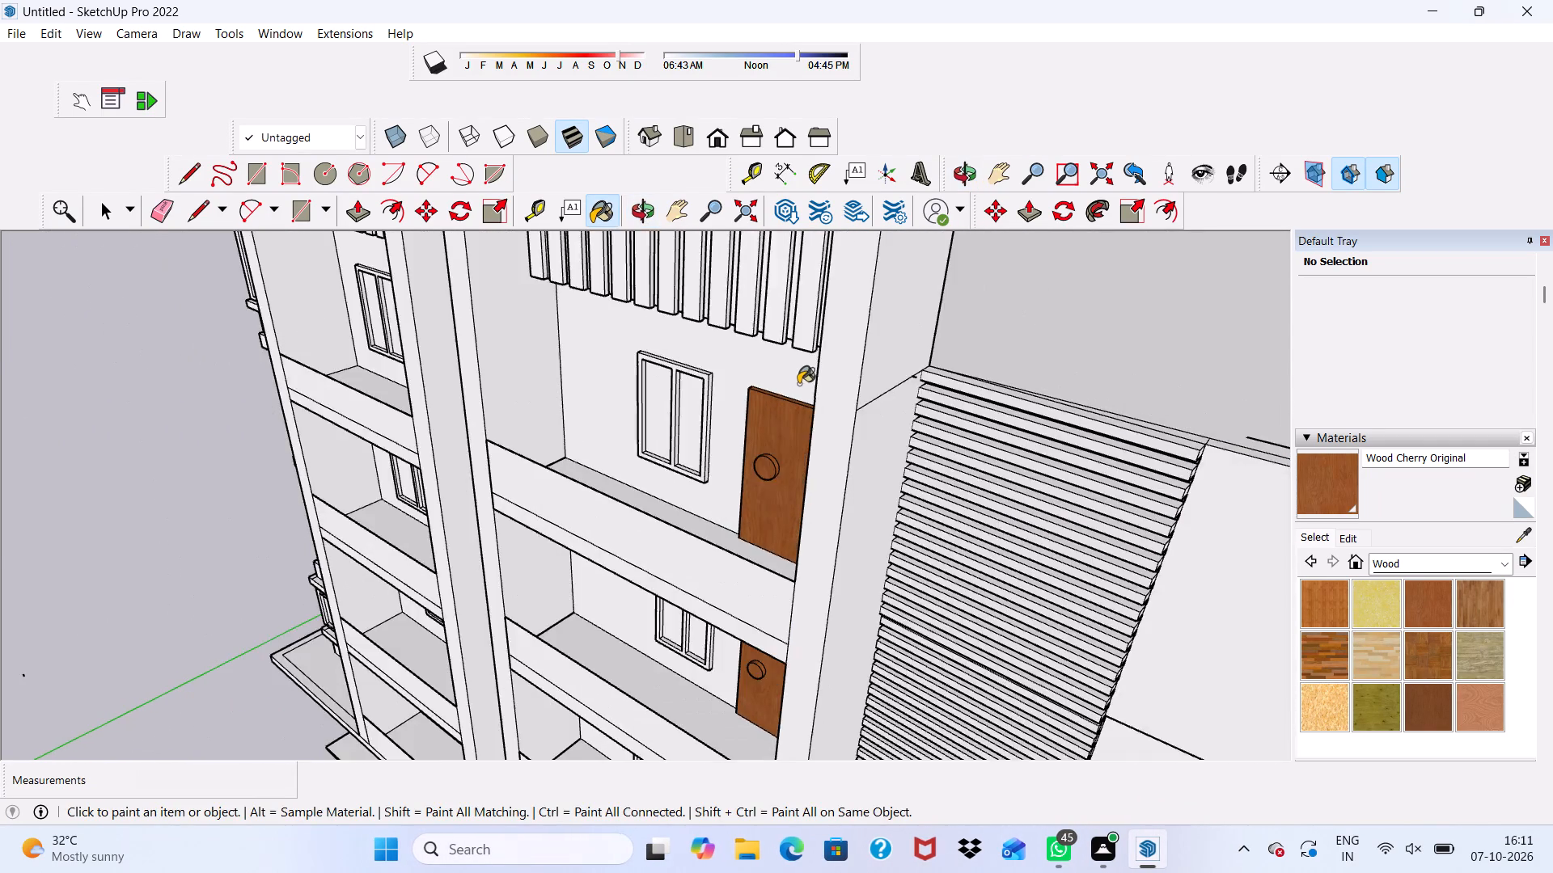
{"action": "scroll", "coordinate": [798, 384], "scroll_direction": "down", "scroll_amount": 10}
{"action": "scroll", "coordinate": [752, 646], "scroll_direction": "up", "scroll_amount": 1}
{"action": "scroll", "coordinate": [752, 646], "scroll_direction": "down", "scroll_amount": 2}
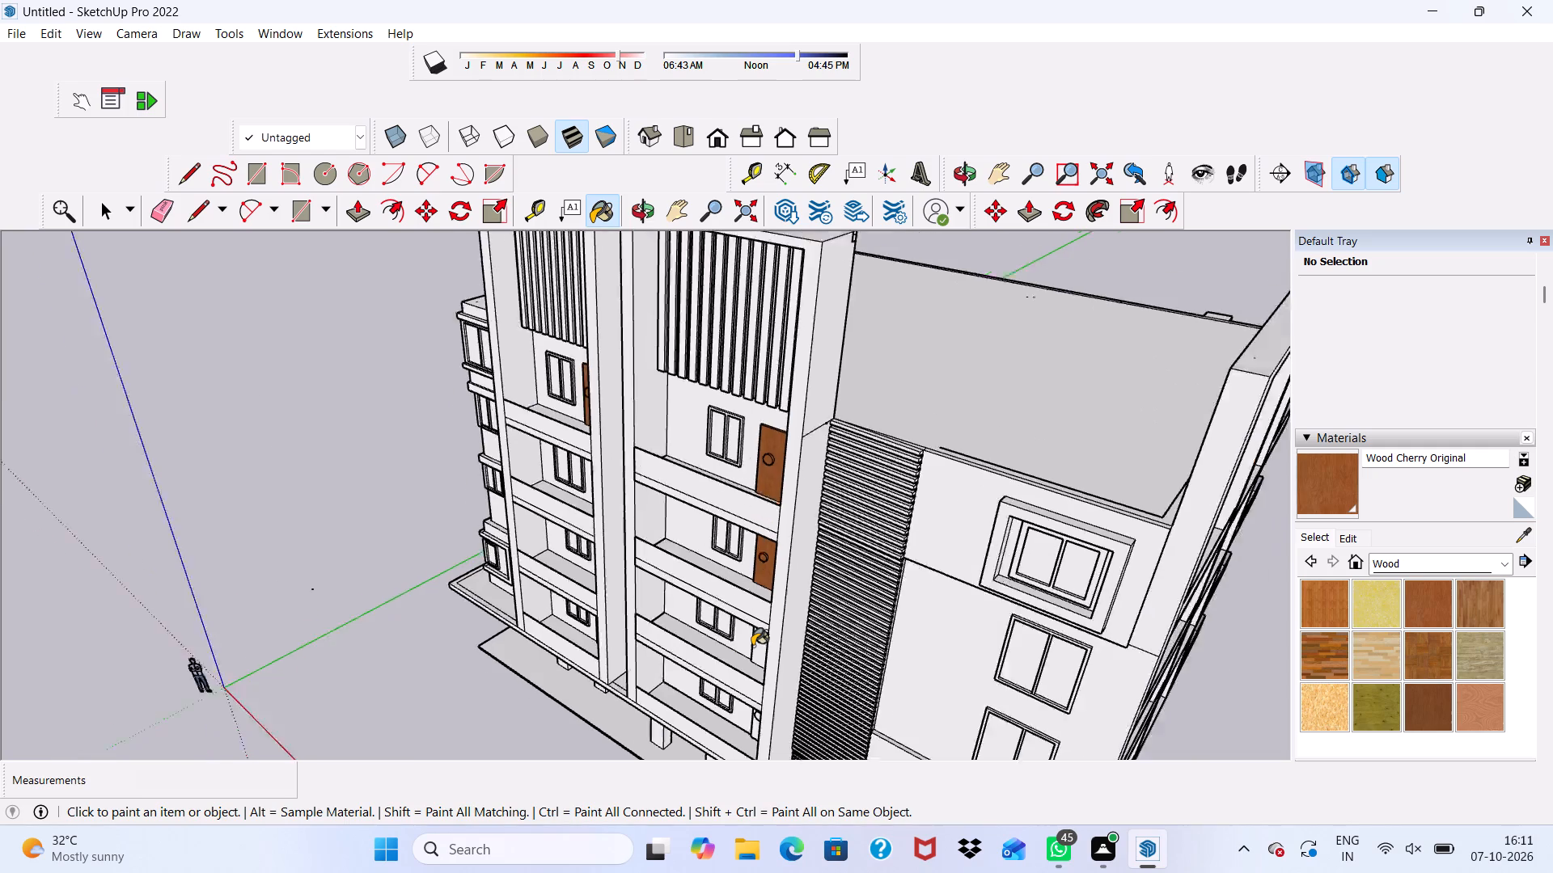
{"action": "scroll", "coordinate": [752, 646], "scroll_direction": "down", "scroll_amount": 2}
{"action": "middle_click_drag", "start_coordinate": [723, 684], "coordinate": [936, 535]}
{"action": "scroll", "coordinate": [858, 602], "scroll_direction": "up", "scroll_amount": 11}
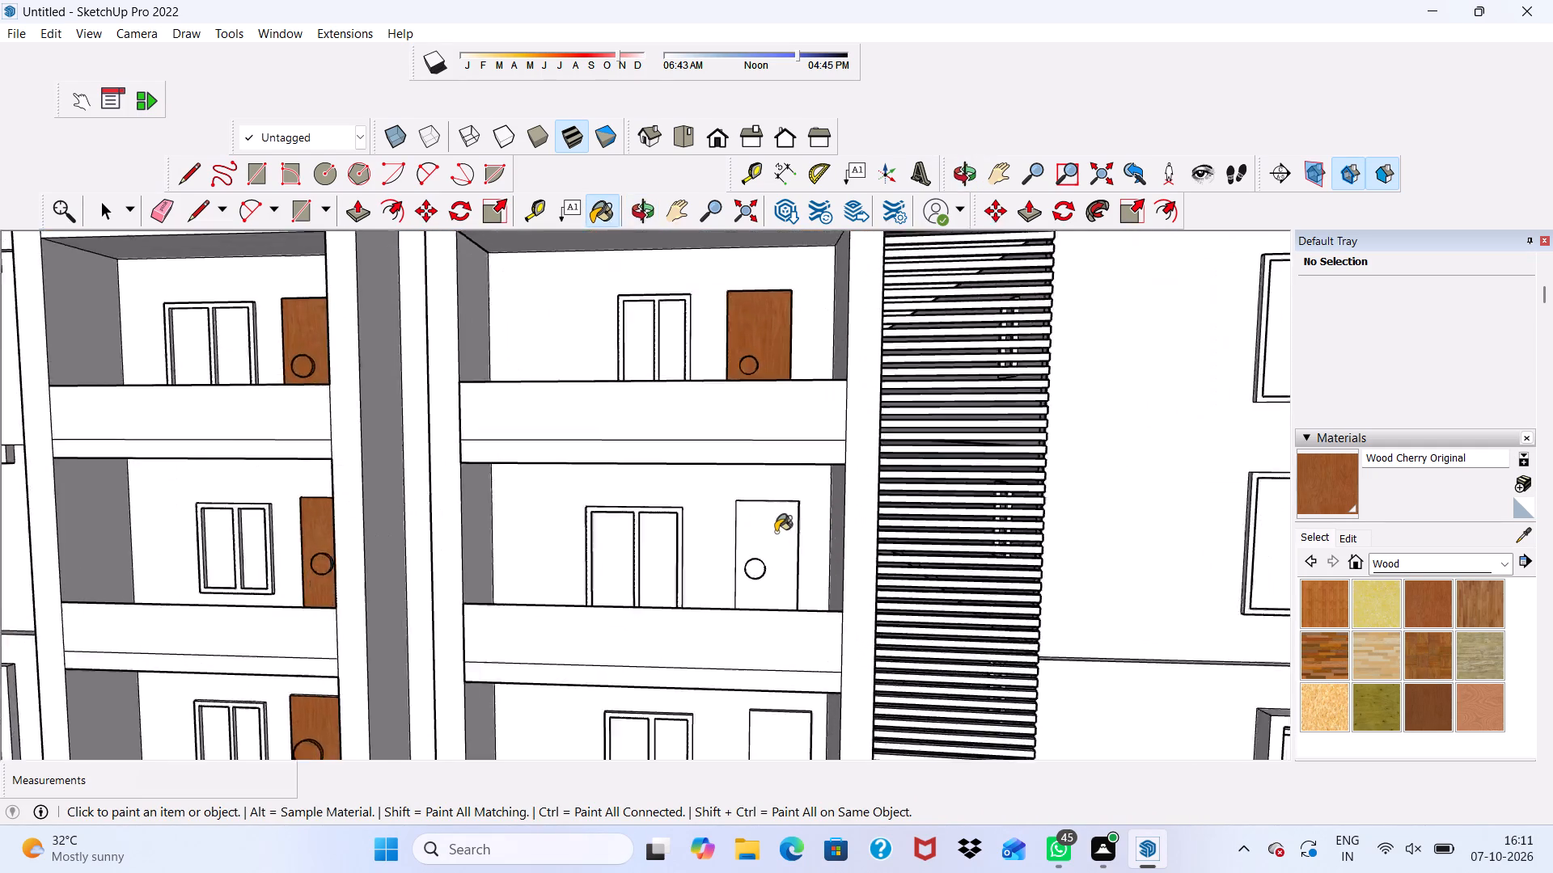
{"action": "scroll", "coordinate": [776, 532], "scroll_direction": "up", "scroll_amount": 3}
{"action": "left_click", "coordinate": [776, 532]}
{"action": "scroll", "coordinate": [772, 555], "scroll_direction": "up", "scroll_amount": 5}
{"action": "left_click", "coordinate": [736, 588]}
{"action": "scroll", "coordinate": [736, 581], "scroll_direction": "up", "scroll_amount": 11}
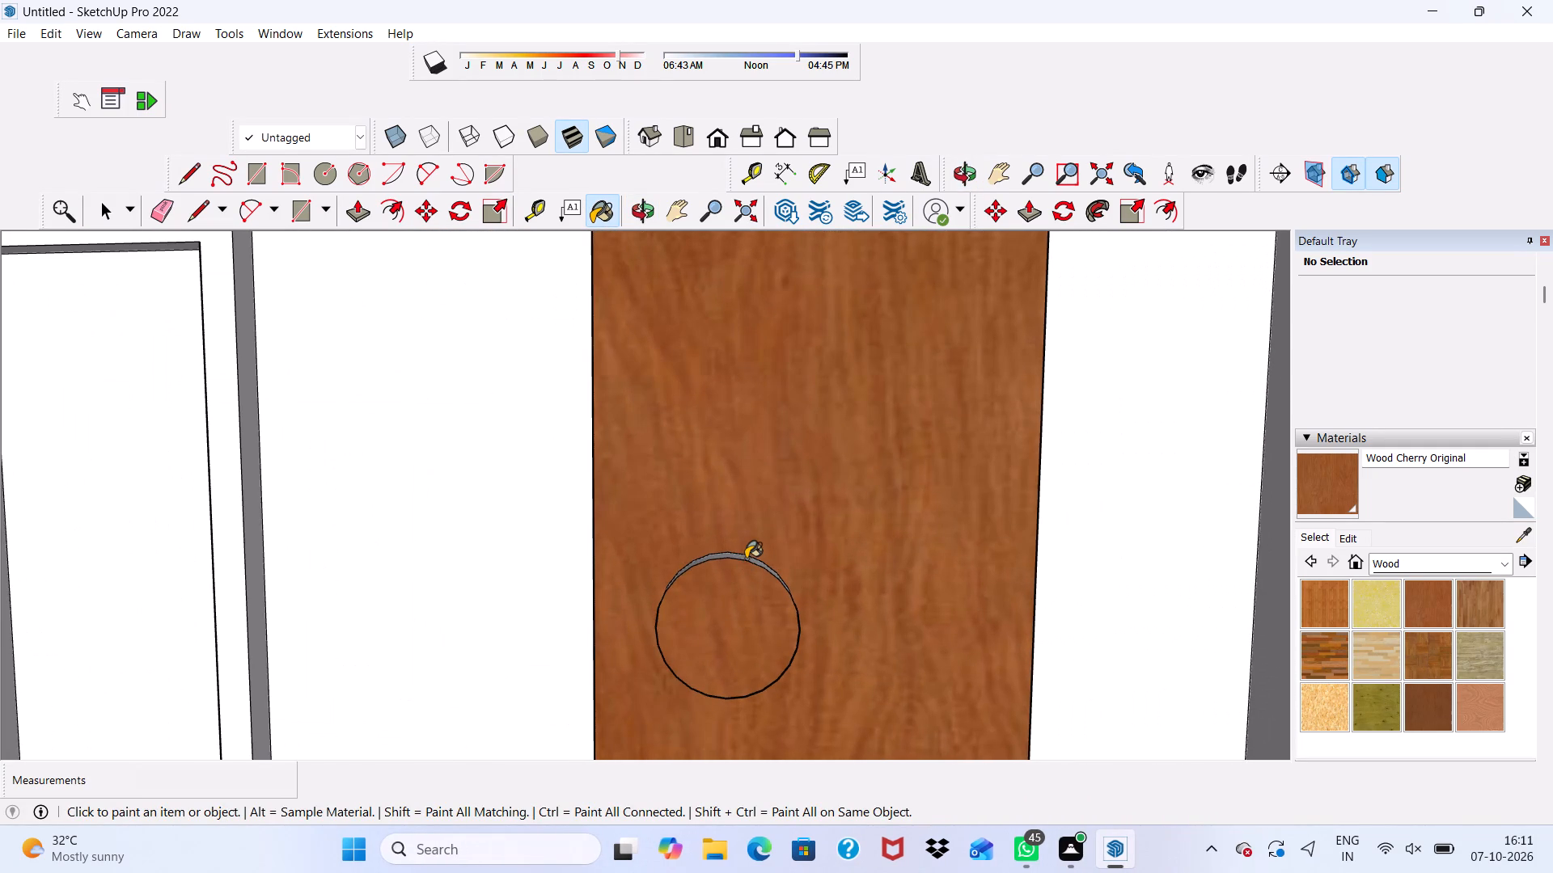
{"action": "left_click", "coordinate": [746, 559]}
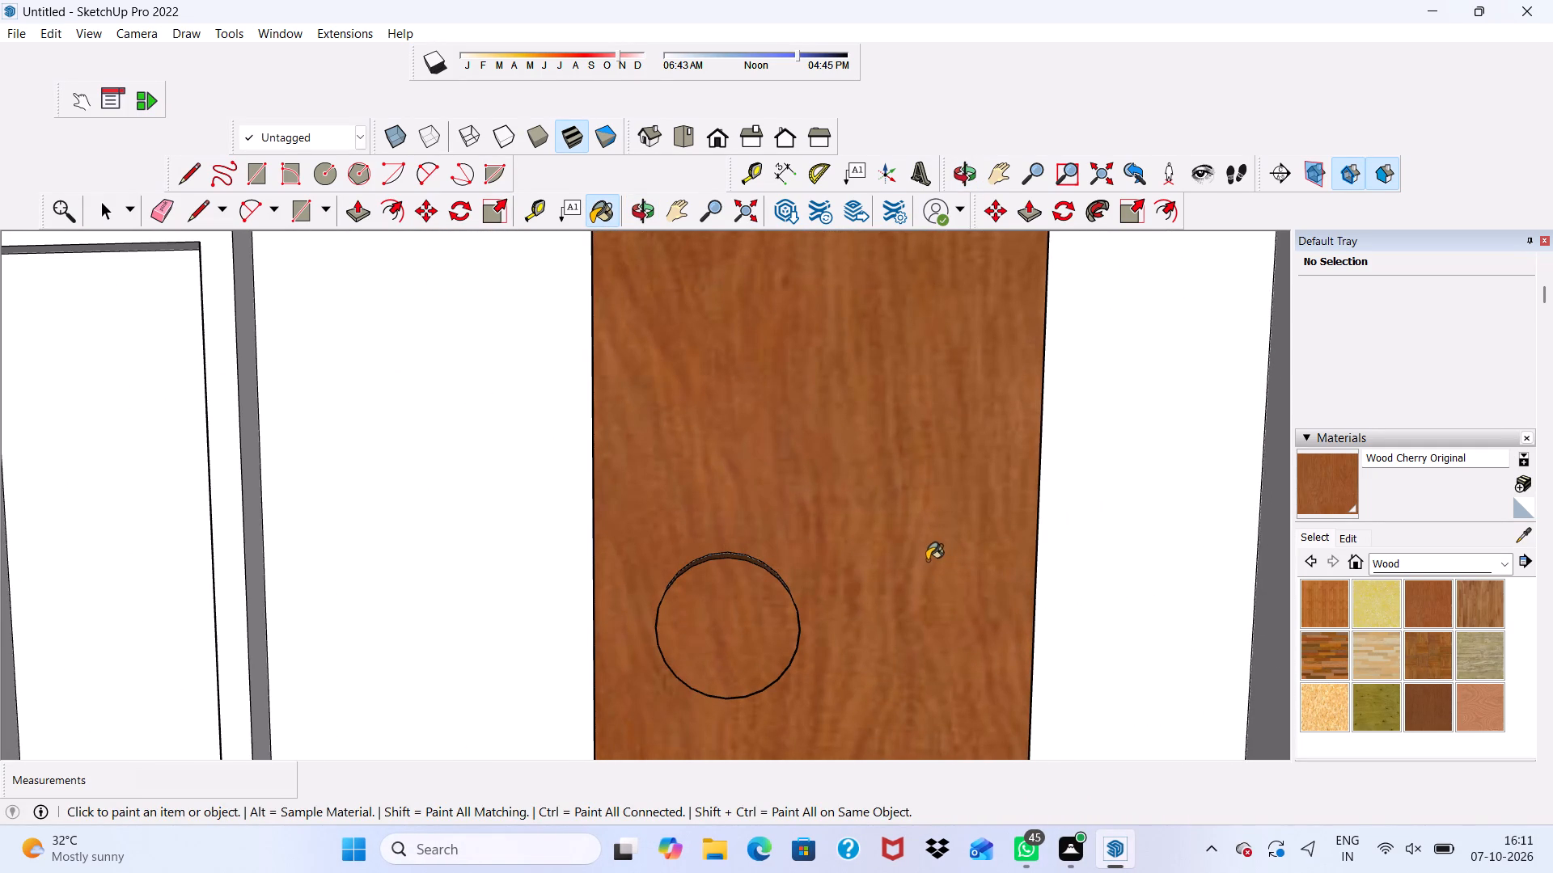
Paint both side edges and the top edge of the right bay's third door from the top with Wood Cherry Original.
{"action": "middle_click_drag", "start_coordinate": [894, 526], "coordinate": [747, 533]}
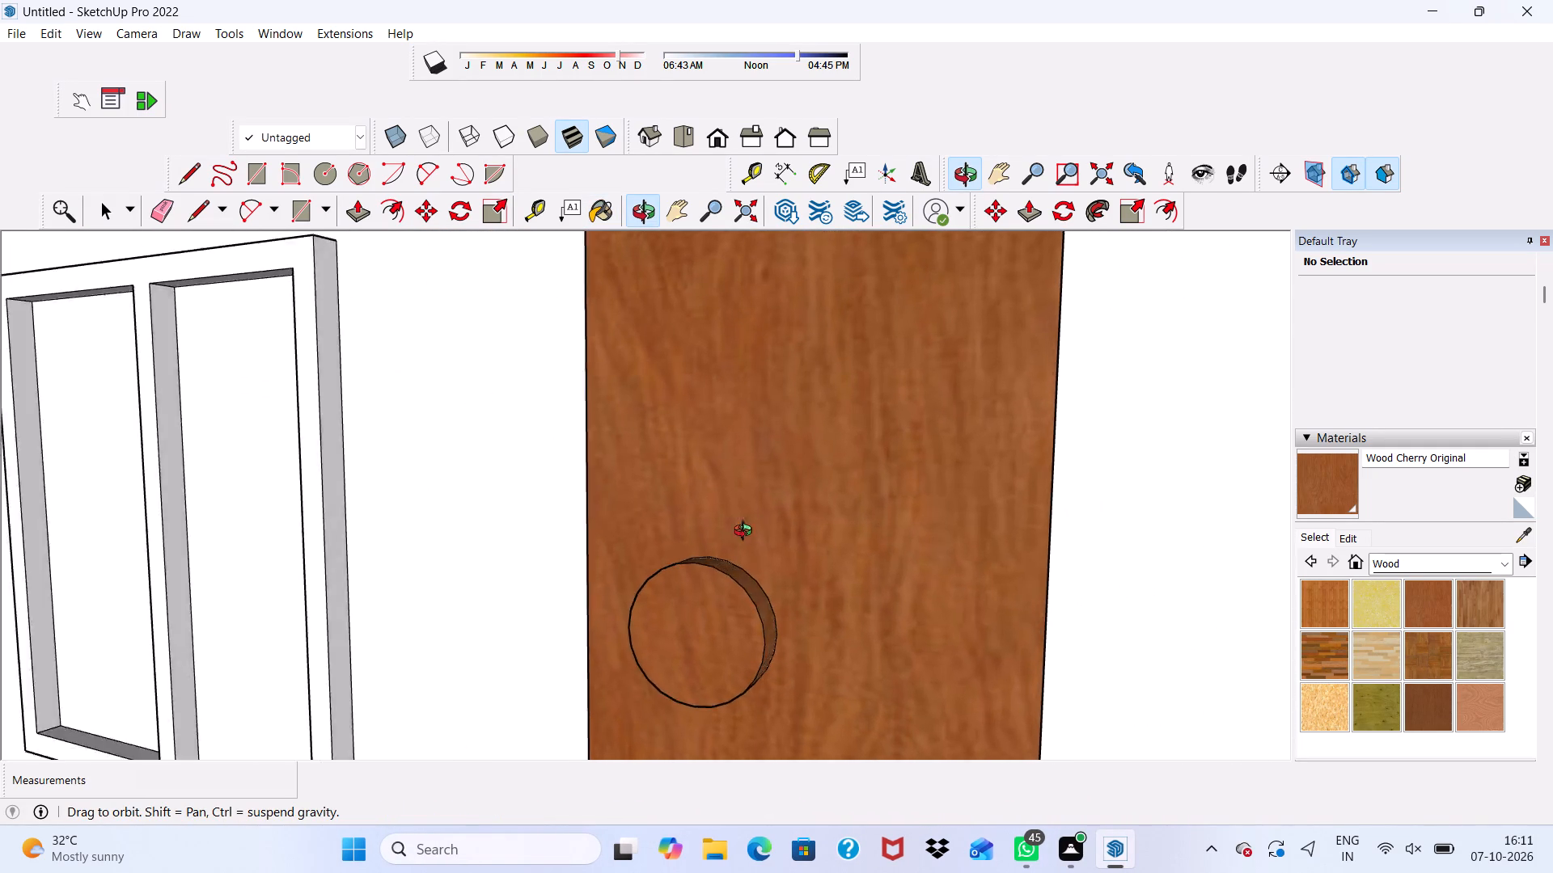
{"action": "middle_click_drag", "start_coordinate": [747, 533], "coordinate": [683, 536]}
{"action": "scroll", "coordinate": [683, 537], "scroll_direction": "down", "scroll_amount": 1}
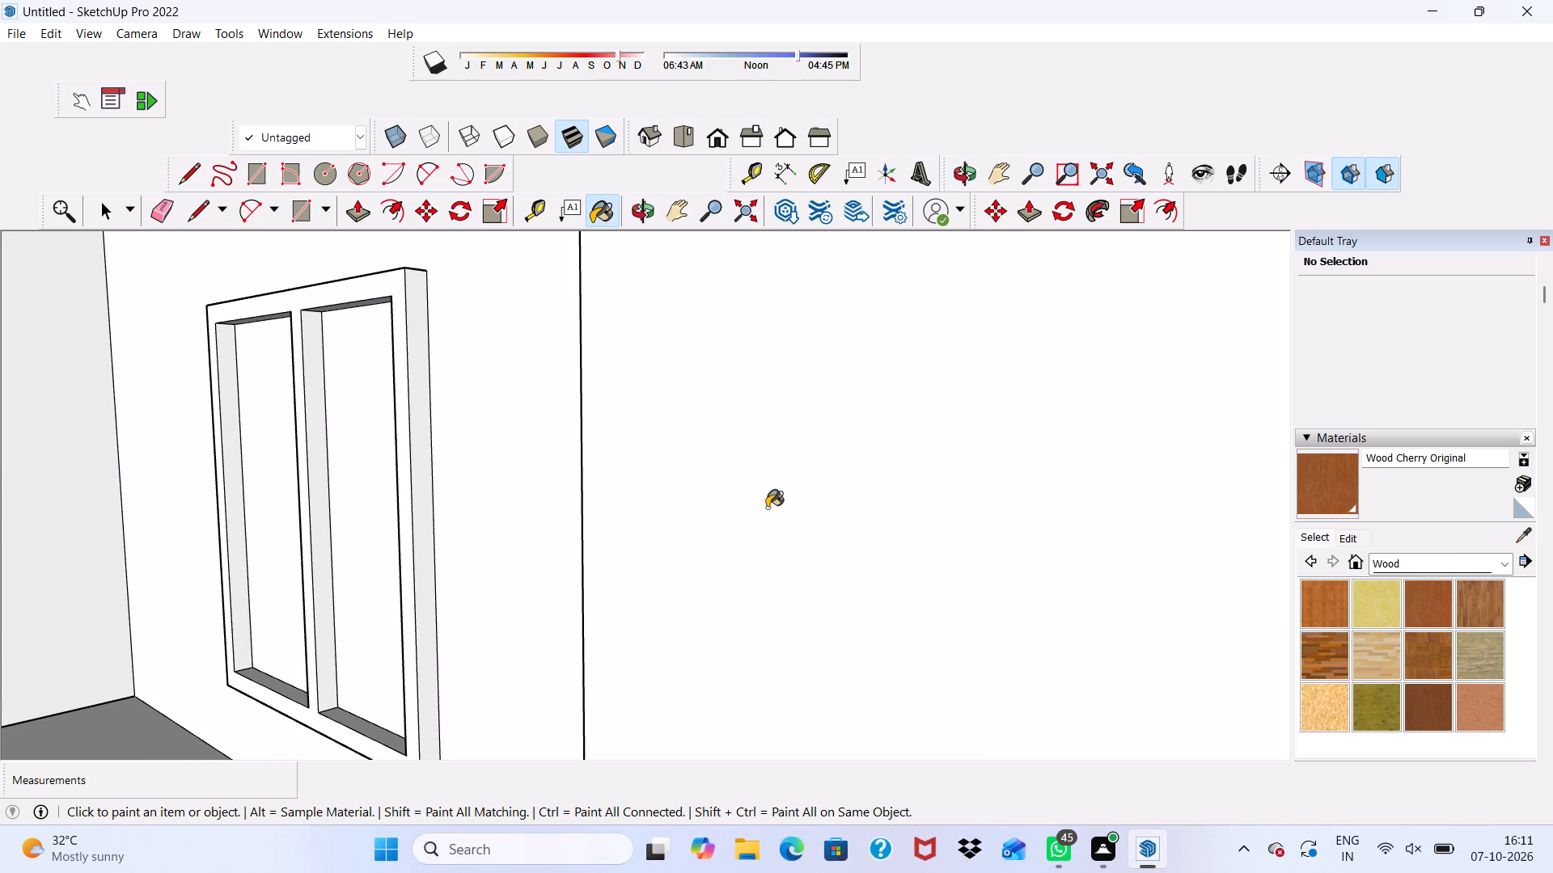
{"action": "scroll", "coordinate": [772, 508], "scroll_direction": "down", "scroll_amount": 17}
{"action": "middle_click_drag", "start_coordinate": [599, 529], "coordinate": [755, 552]}
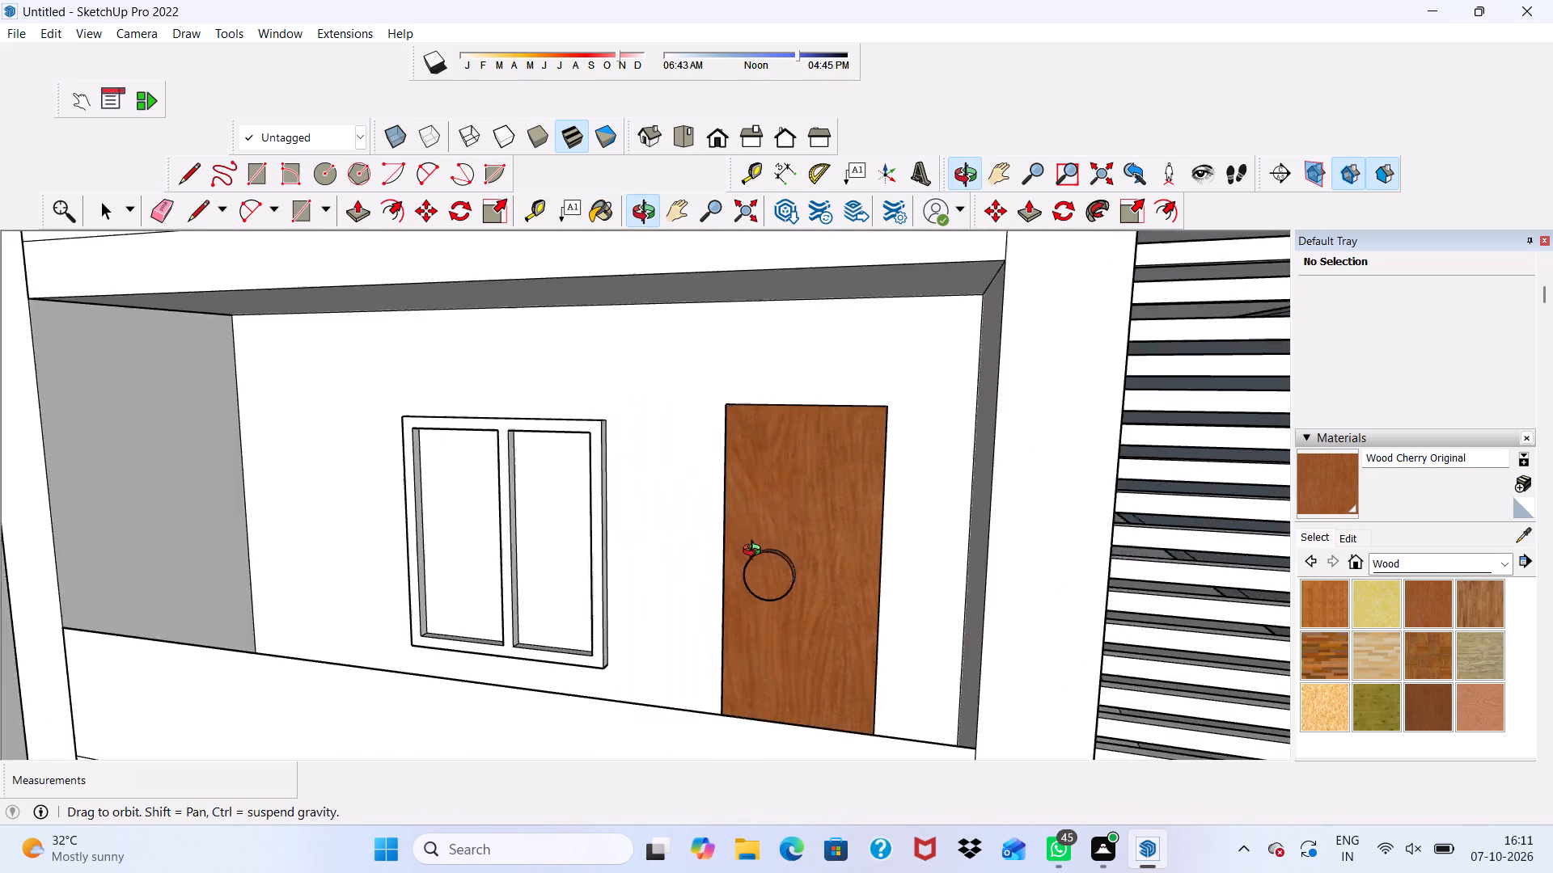
{"action": "middle_click_drag", "start_coordinate": [755, 552], "coordinate": [767, 559]}
{"action": "scroll", "coordinate": [919, 504], "scroll_direction": "up", "scroll_amount": 9}
{"action": "middle_click_drag", "start_coordinate": [955, 500], "coordinate": [880, 487]}
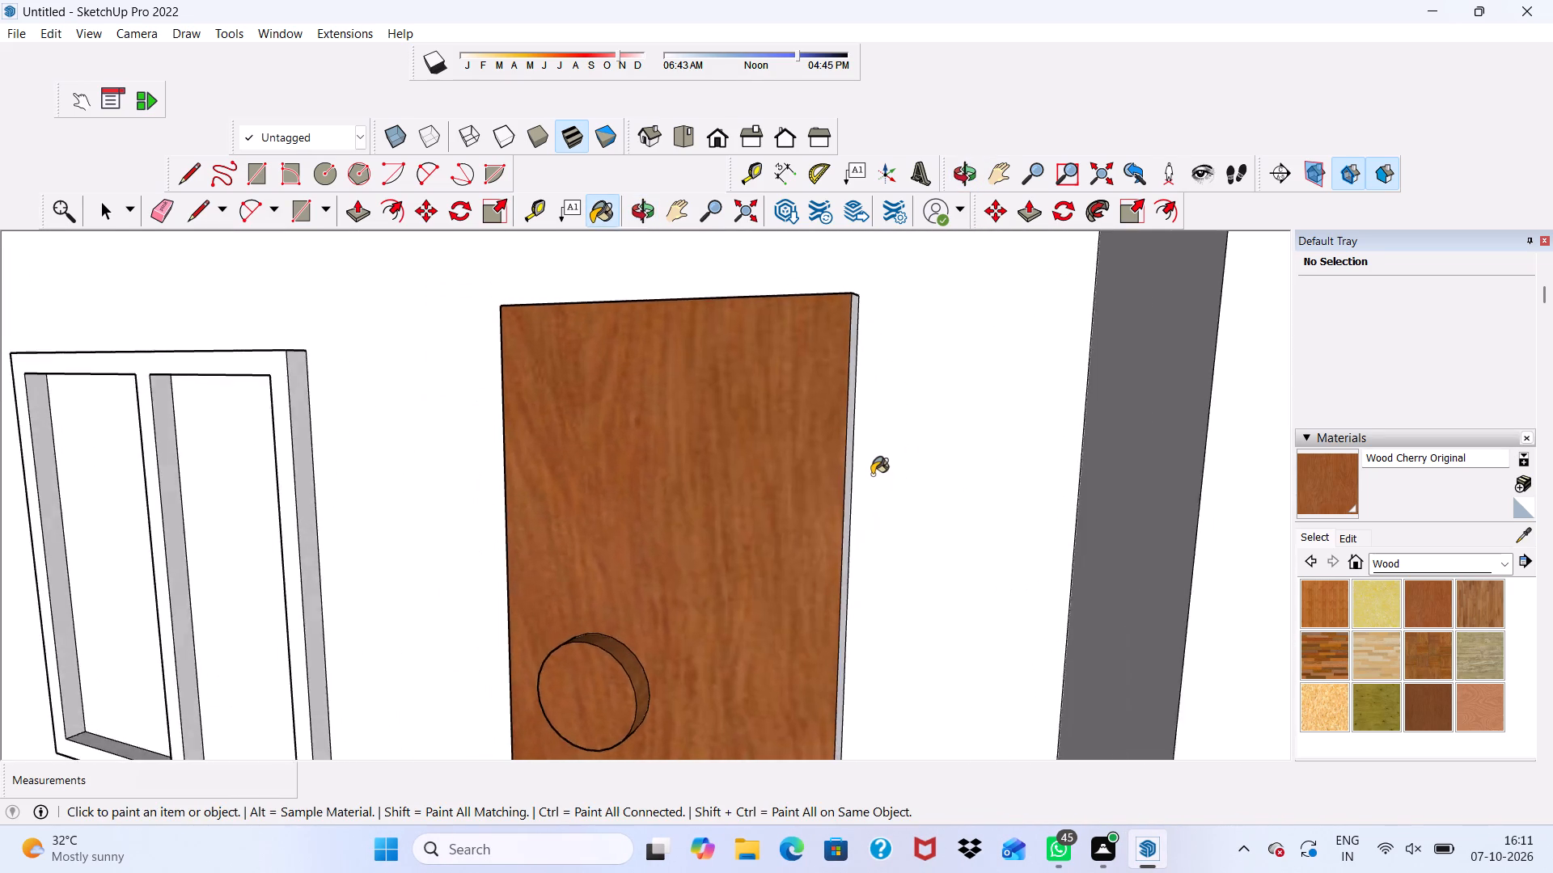
{"action": "scroll", "coordinate": [871, 473], "scroll_direction": "up", "scroll_amount": 9}
{"action": "left_click", "coordinate": [827, 472]}
{"action": "scroll", "coordinate": [827, 472], "scroll_direction": "down", "scroll_amount": 8}
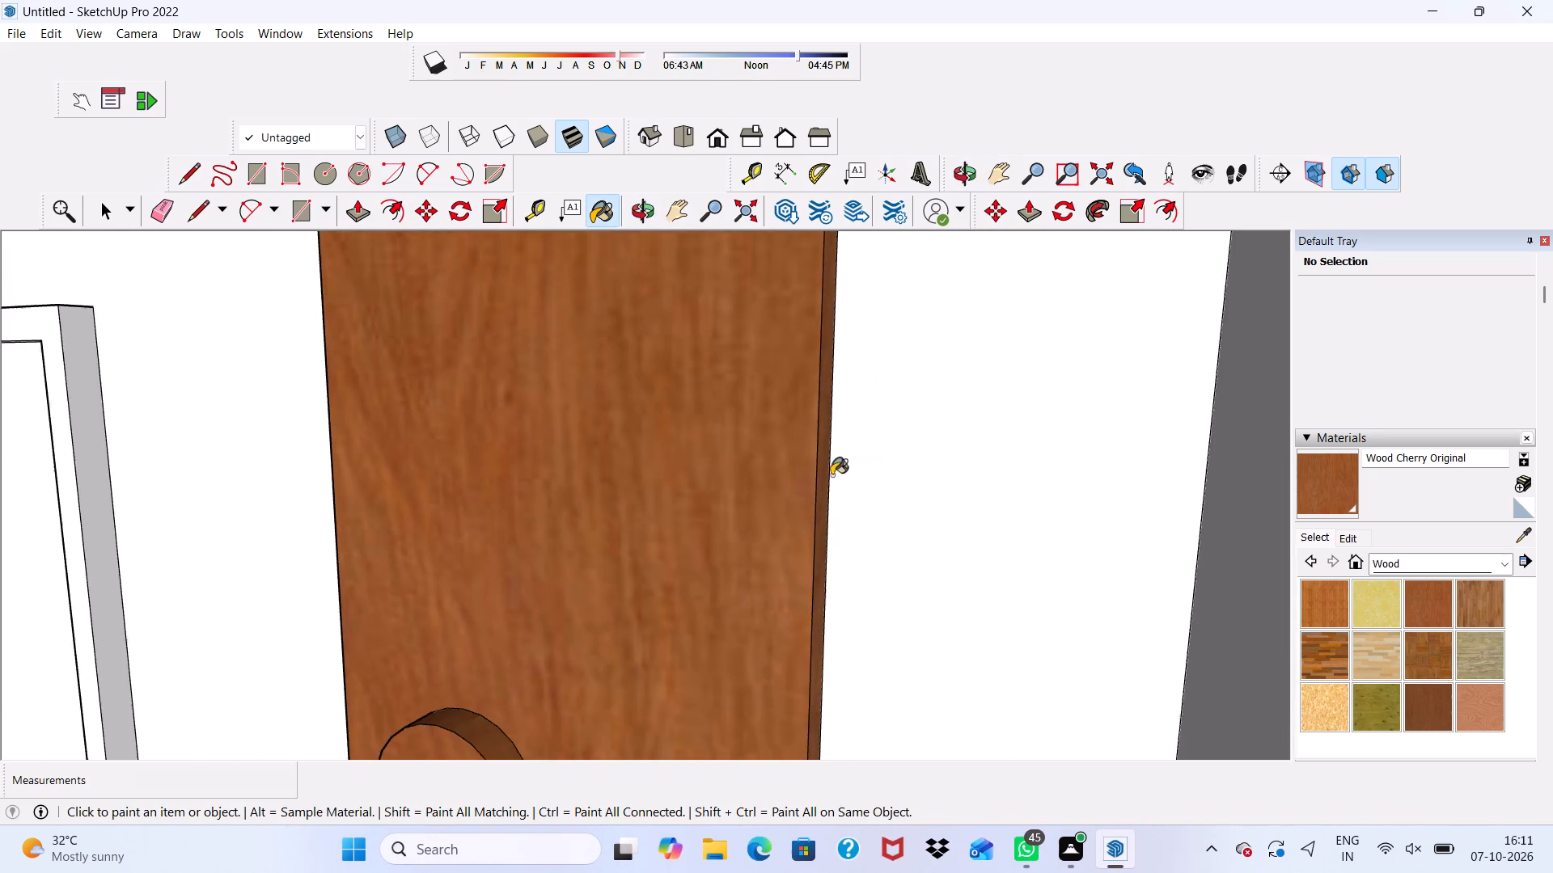
{"action": "scroll", "coordinate": [832, 475], "scroll_direction": "down", "scroll_amount": 2}
{"action": "middle_click_drag", "start_coordinate": [727, 424], "coordinate": [737, 487]}
{"action": "scroll", "coordinate": [671, 352], "scroll_direction": "up", "scroll_amount": 7}
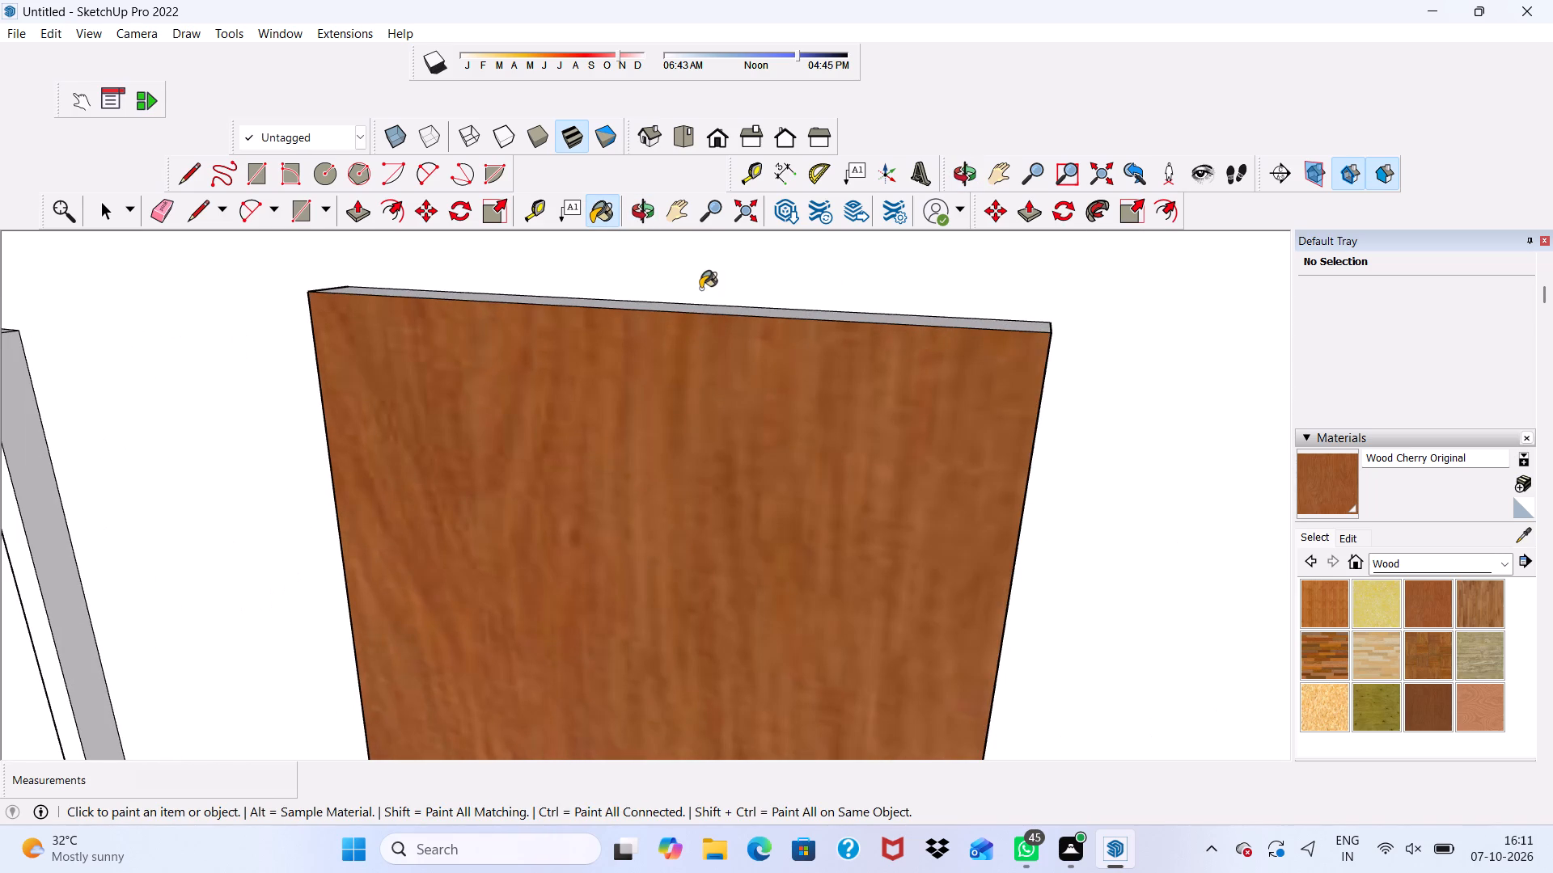
{"action": "left_click", "coordinate": [697, 307]}
{"action": "scroll", "coordinate": [671, 390], "scroll_direction": "down", "scroll_amount": 4}
{"action": "middle_click_drag", "start_coordinate": [624, 436], "coordinate": [744, 428]}
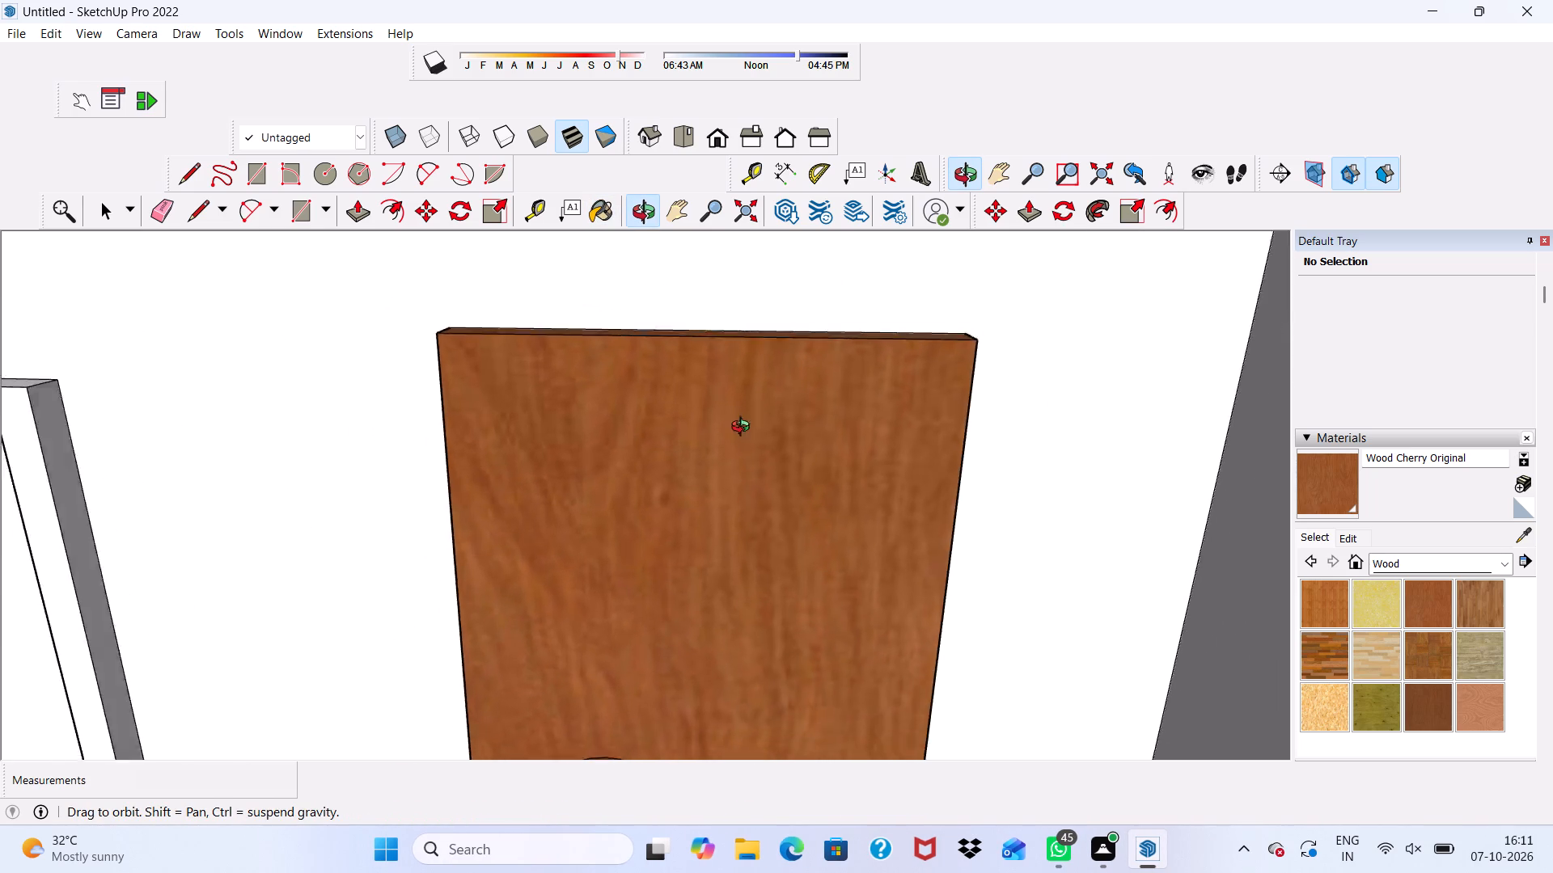
{"action": "middle_click_drag", "start_coordinate": [744, 428], "coordinate": [947, 390]}
{"action": "scroll", "coordinate": [950, 390], "scroll_direction": "down", "scroll_amount": 1}
{"action": "scroll", "coordinate": [654, 419], "scroll_direction": "up", "scroll_amount": 1}
{"action": "left_click", "coordinate": [607, 444]}
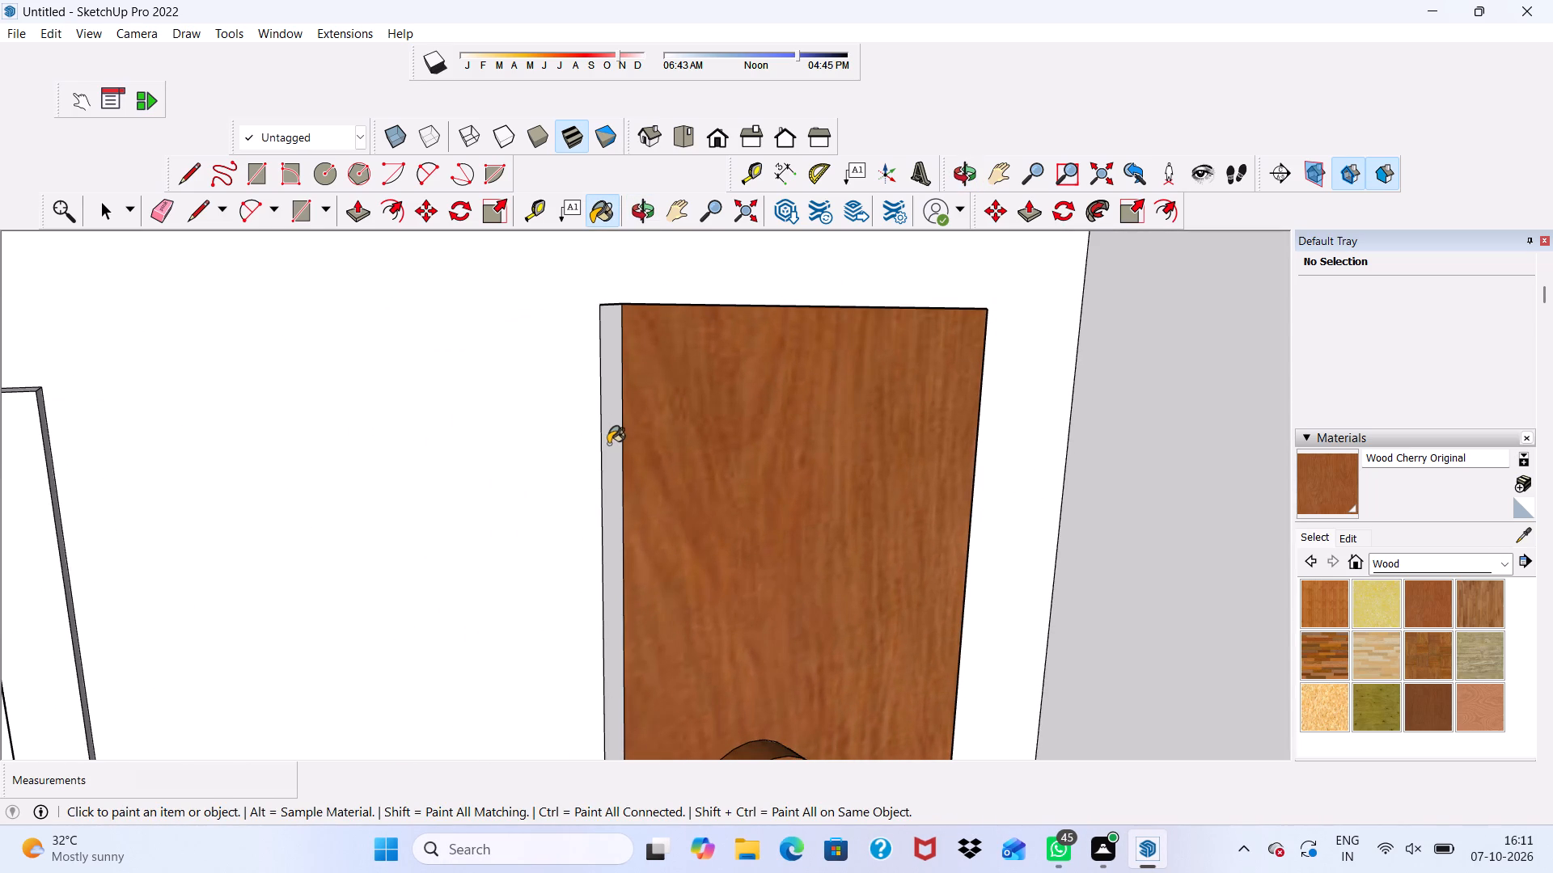
Paint the front face, knob face, knob rim and window-side edge of the right bay's lowest door with Wood Cherry Original.
{"action": "scroll", "coordinate": [616, 440], "scroll_direction": "down", "scroll_amount": 20}
{"action": "scroll", "coordinate": [616, 440], "scroll_direction": "down", "scroll_amount": 7}
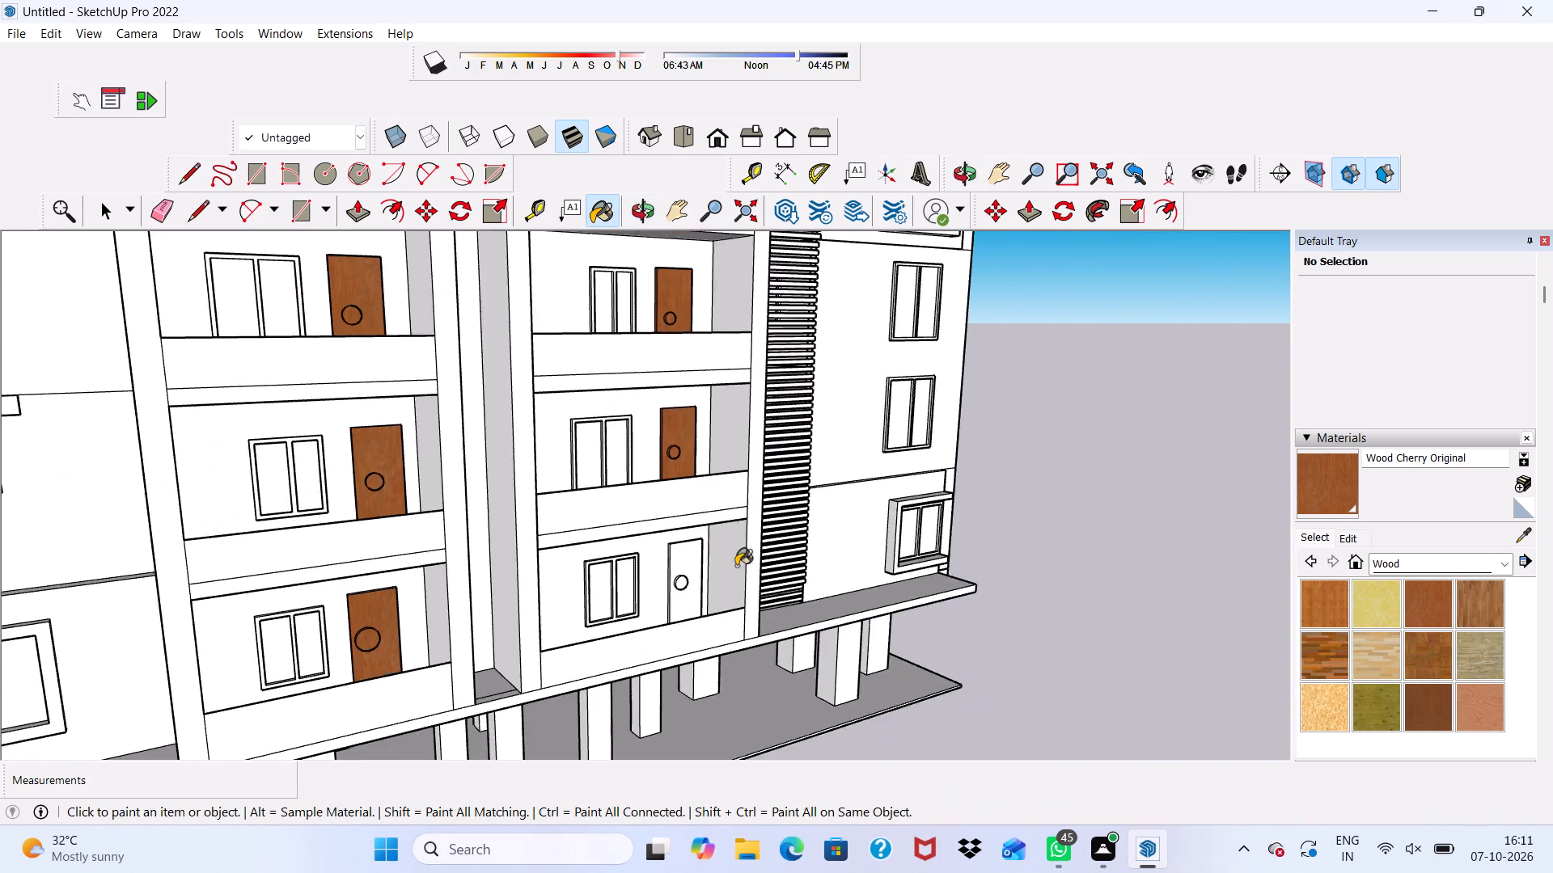
{"action": "scroll", "coordinate": [738, 571], "scroll_direction": "up", "scroll_amount": 12}
{"action": "left_click", "coordinate": [671, 551]}
{"action": "scroll", "coordinate": [649, 639], "scroll_direction": "up", "scroll_amount": 5}
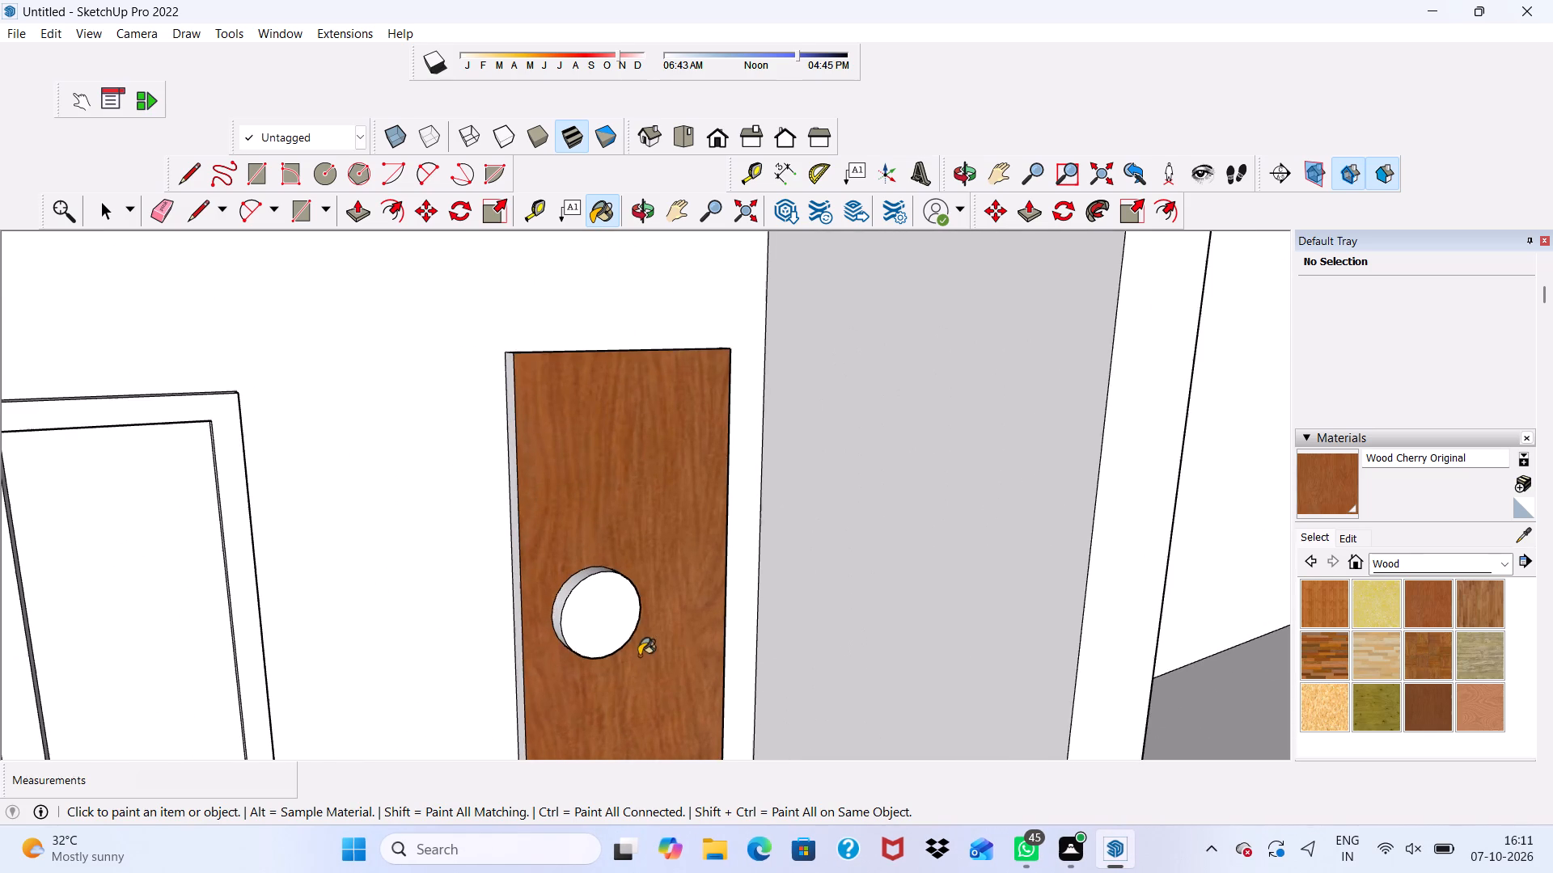
{"action": "left_click", "coordinate": [613, 615]}
{"action": "scroll", "coordinate": [587, 577], "scroll_direction": "up", "scroll_amount": 6}
{"action": "left_click", "coordinate": [587, 576]}
{"action": "scroll", "coordinate": [502, 568], "scroll_direction": "up", "scroll_amount": 3}
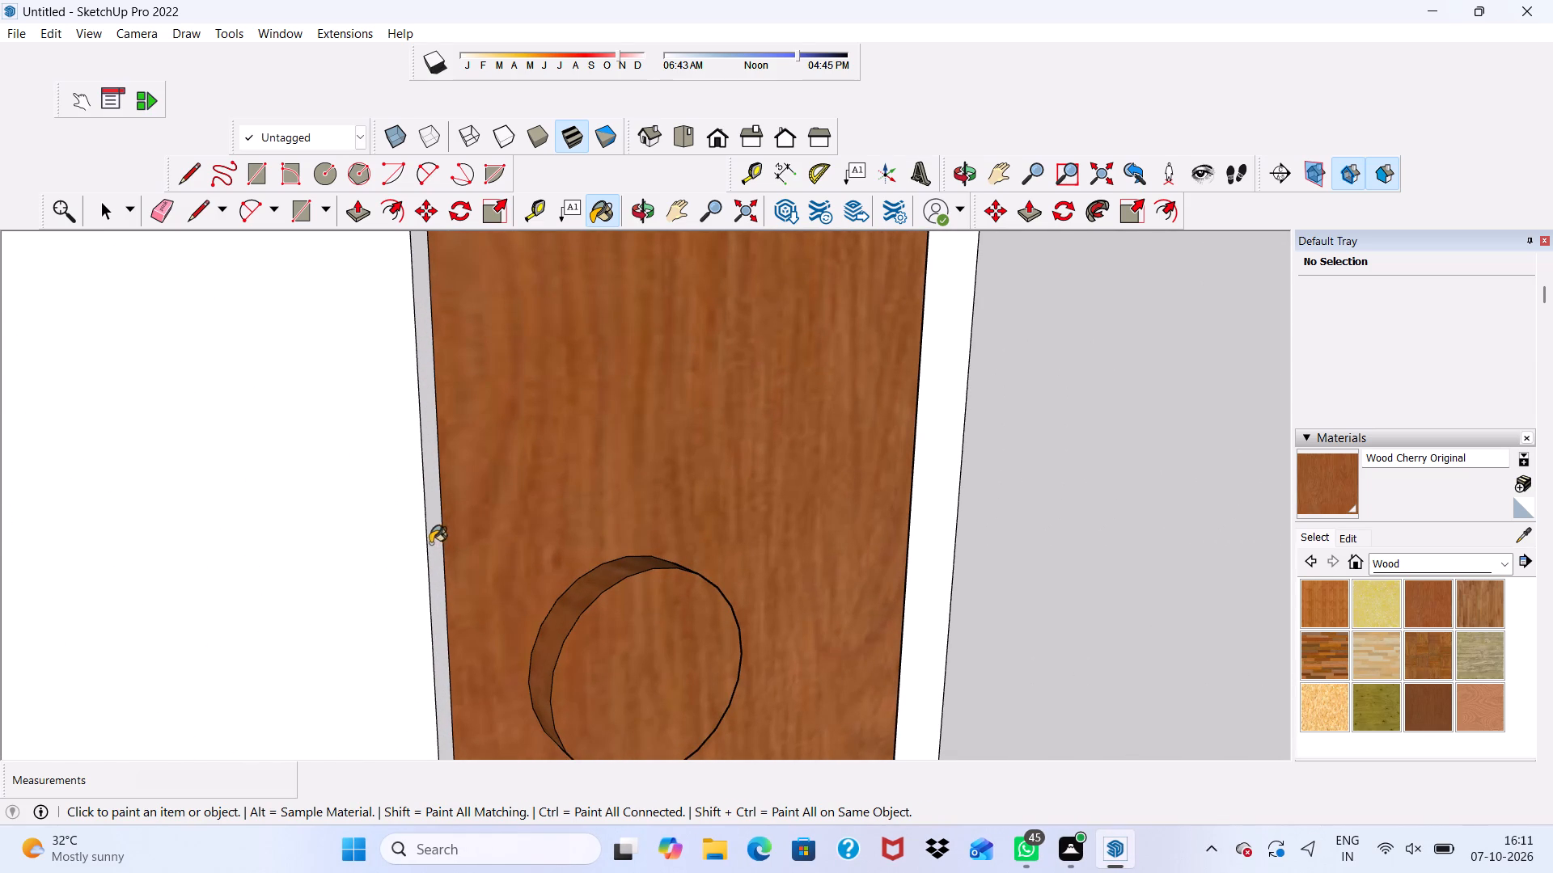
{"action": "left_click", "coordinate": [437, 525]}
{"action": "scroll", "coordinate": [437, 525], "scroll_direction": "down", "scroll_amount": 10}
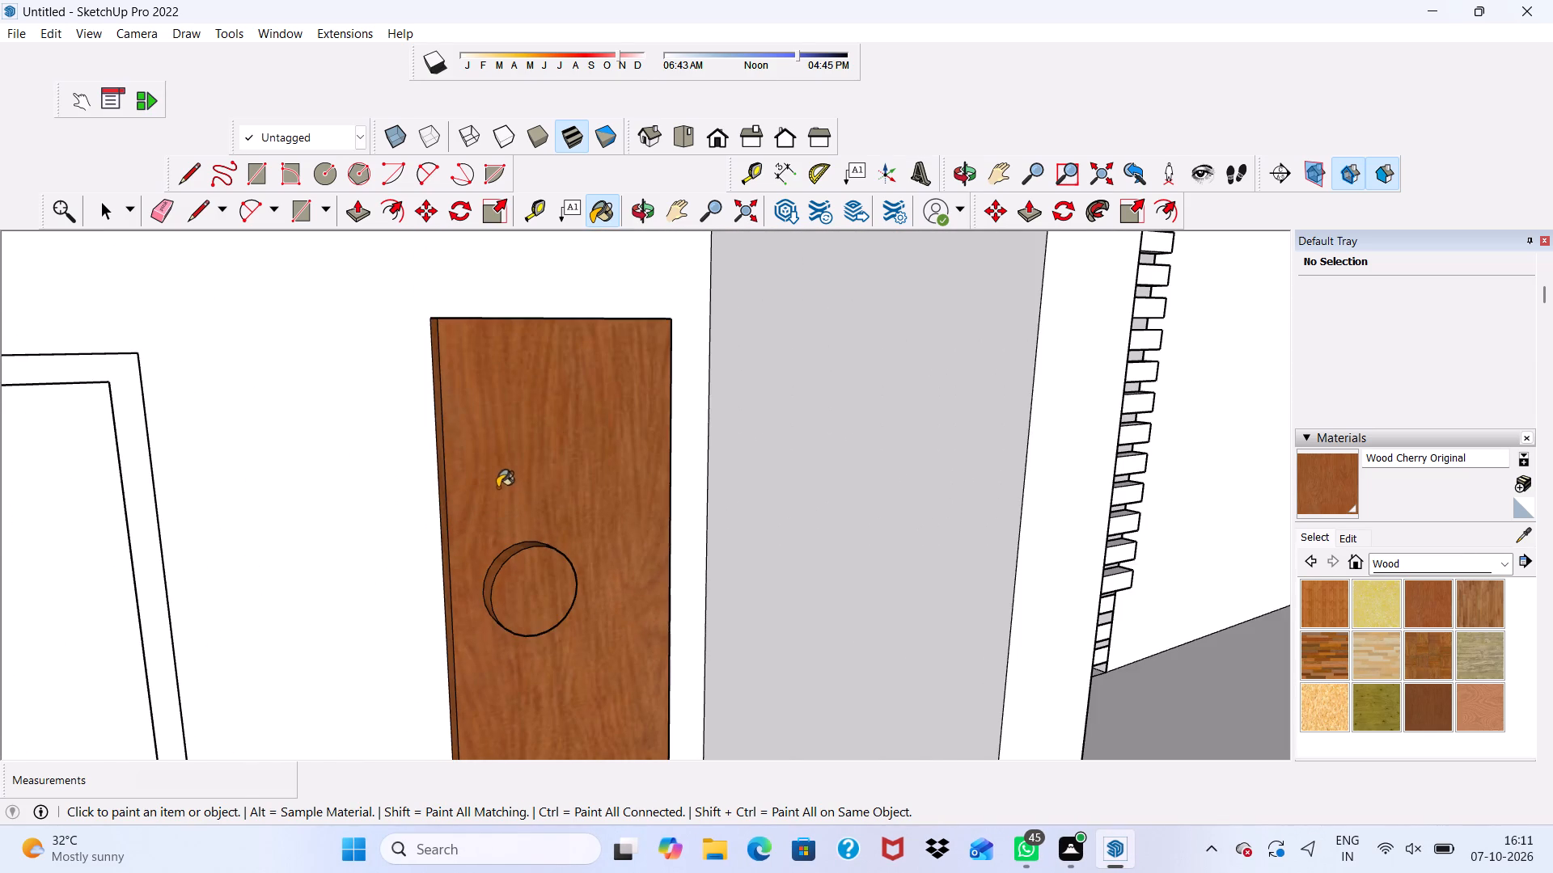
Paint the top edge and the side edge nearest the louvred screen of the right bay's lowest door with Wood Cherry Original.
{"action": "middle_click_drag", "start_coordinate": [493, 459], "coordinate": [500, 550]}
{"action": "scroll", "coordinate": [518, 394], "scroll_direction": "up", "scroll_amount": 5}
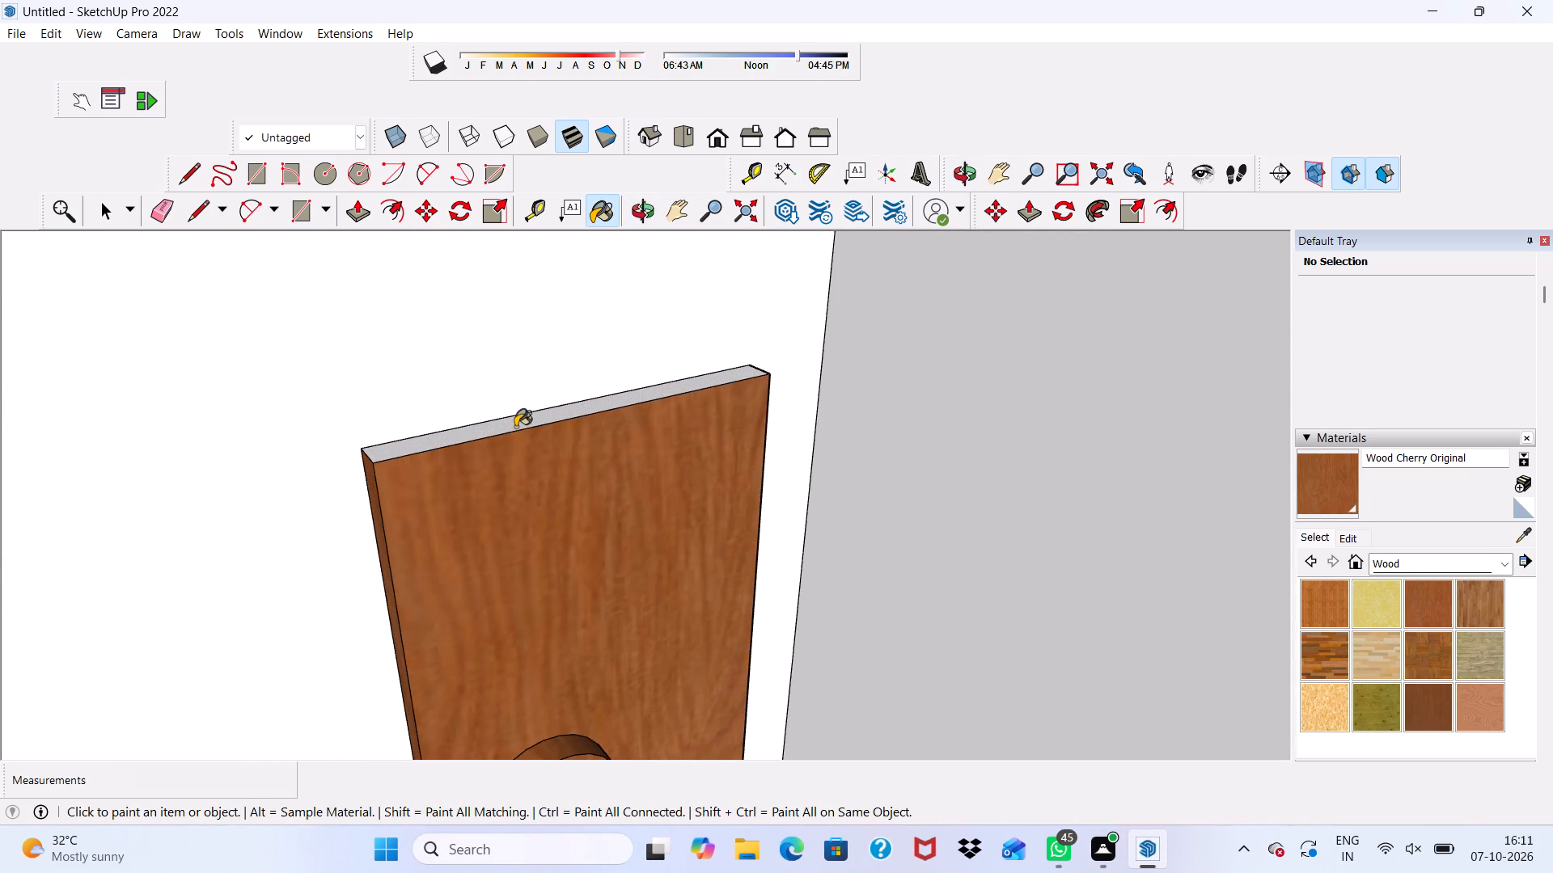
{"action": "left_click", "coordinate": [515, 427]}
{"action": "middle_click_drag", "start_coordinate": [661, 575], "coordinate": [425, 510]}
{"action": "scroll", "coordinate": [575, 502], "scroll_direction": "up", "scroll_amount": 5}
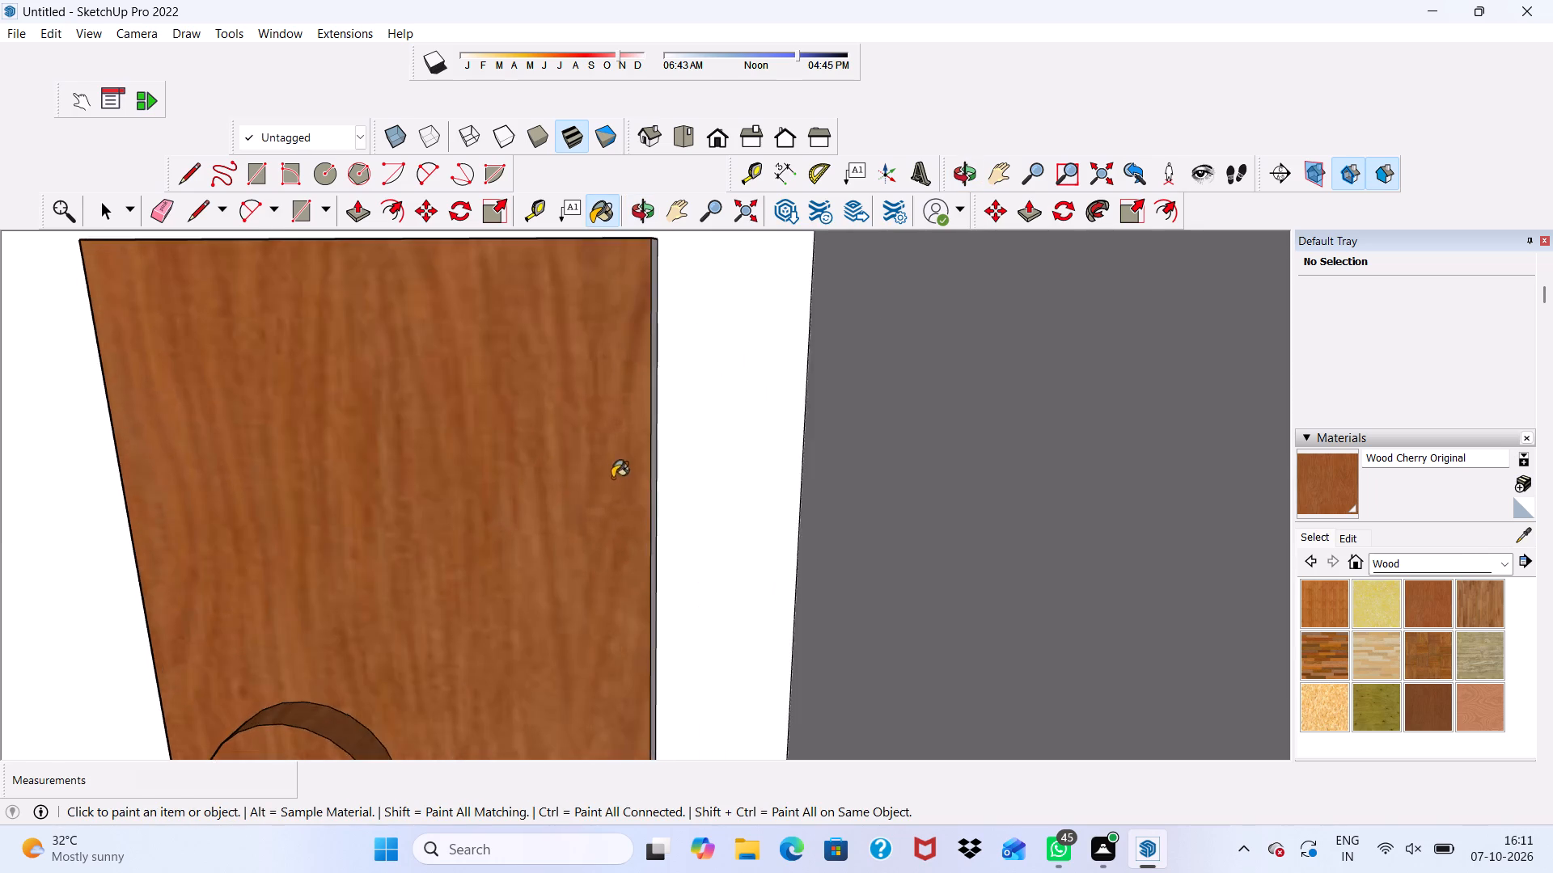
{"action": "scroll", "coordinate": [612, 478], "scroll_direction": "up", "scroll_amount": 15}
{"action": "left_click", "coordinate": [676, 498]}
{"action": "scroll", "coordinate": [666, 501], "scroll_direction": "down", "scroll_amount": 2}
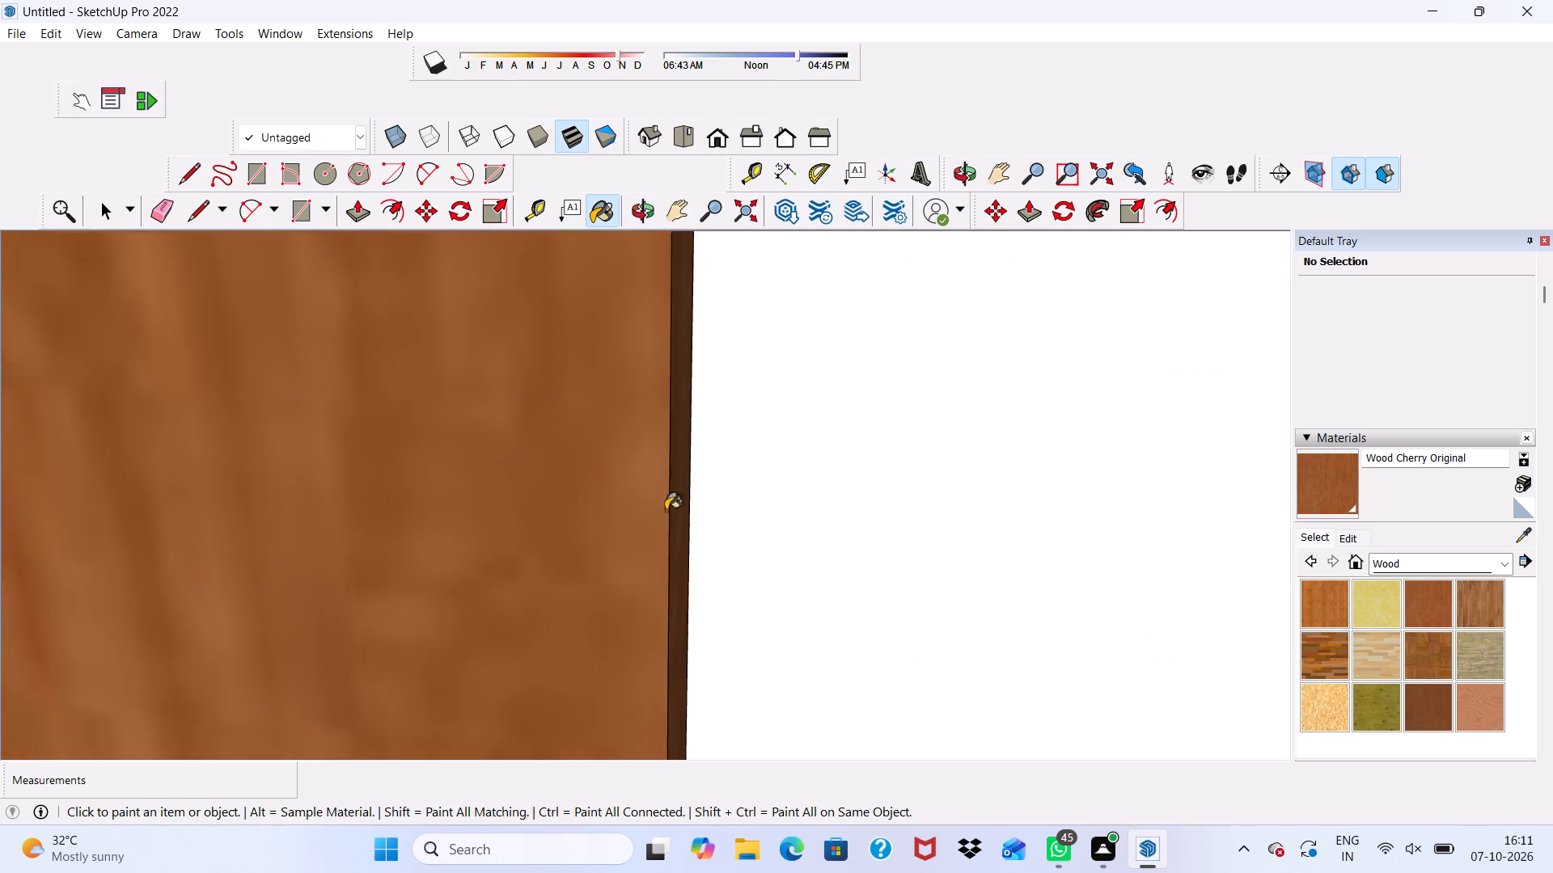
Paint the front face of the lowest balcony door on the adjacent facade with Wood Veneer 01.
{"action": "scroll", "coordinate": [666, 510], "scroll_direction": "down", "scroll_amount": 20}
{"action": "scroll", "coordinate": [666, 510], "scroll_direction": "down", "scroll_amount": 17}
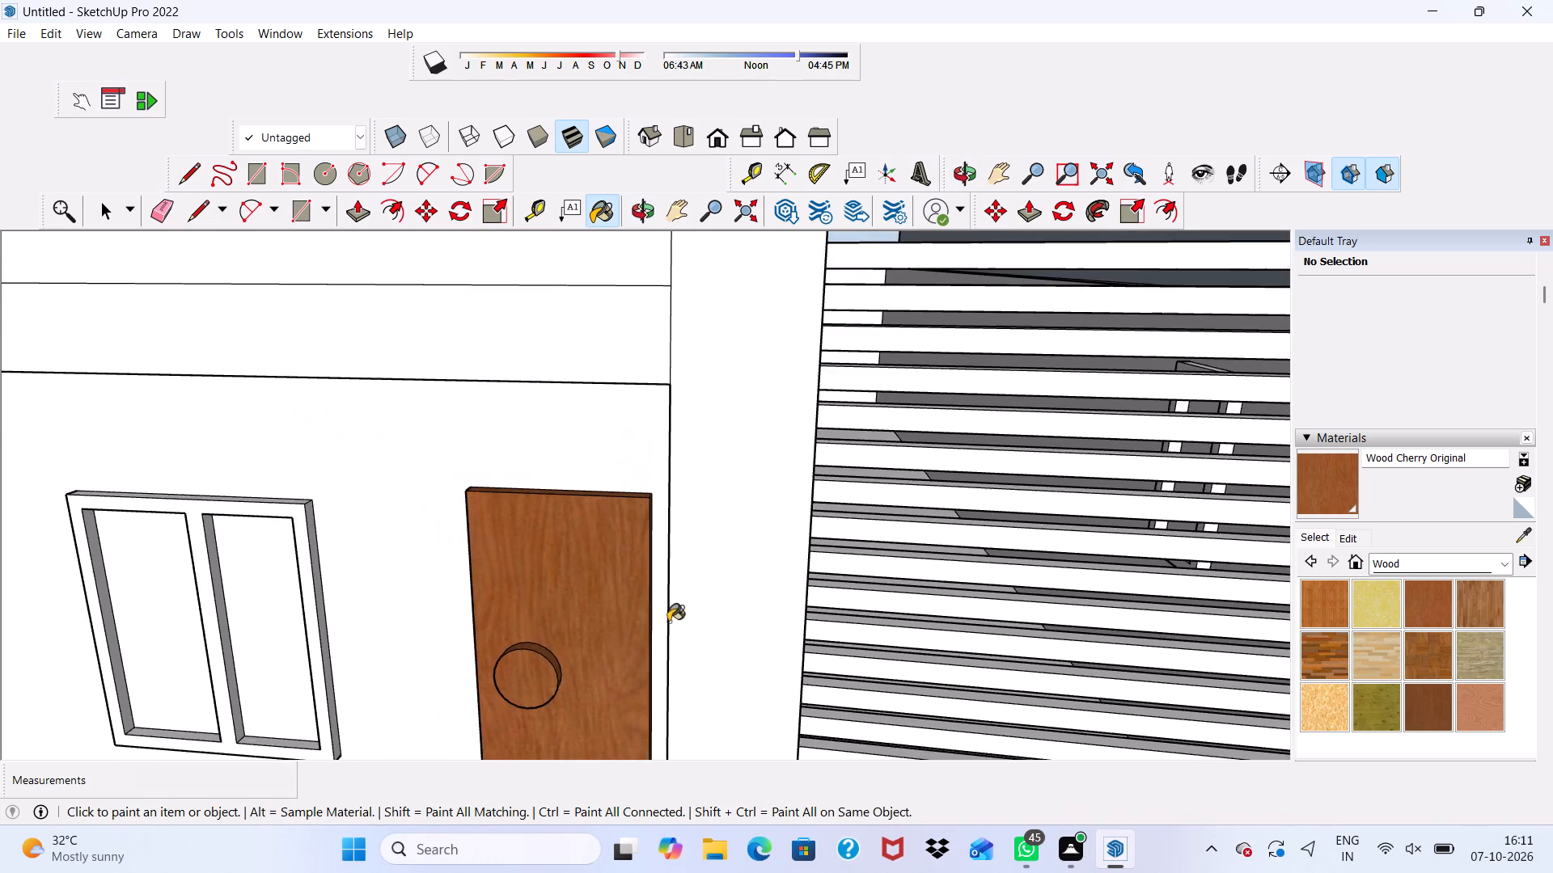
{"action": "scroll", "coordinate": [668, 622], "scroll_direction": "down", "scroll_amount": 20}
{"action": "scroll", "coordinate": [668, 622], "scroll_direction": "down", "scroll_amount": 1}
{"action": "scroll", "coordinate": [747, 572], "scroll_direction": "down", "scroll_amount": 1}
{"action": "middle_click_drag", "start_coordinate": [747, 584], "coordinate": [814, 484]}
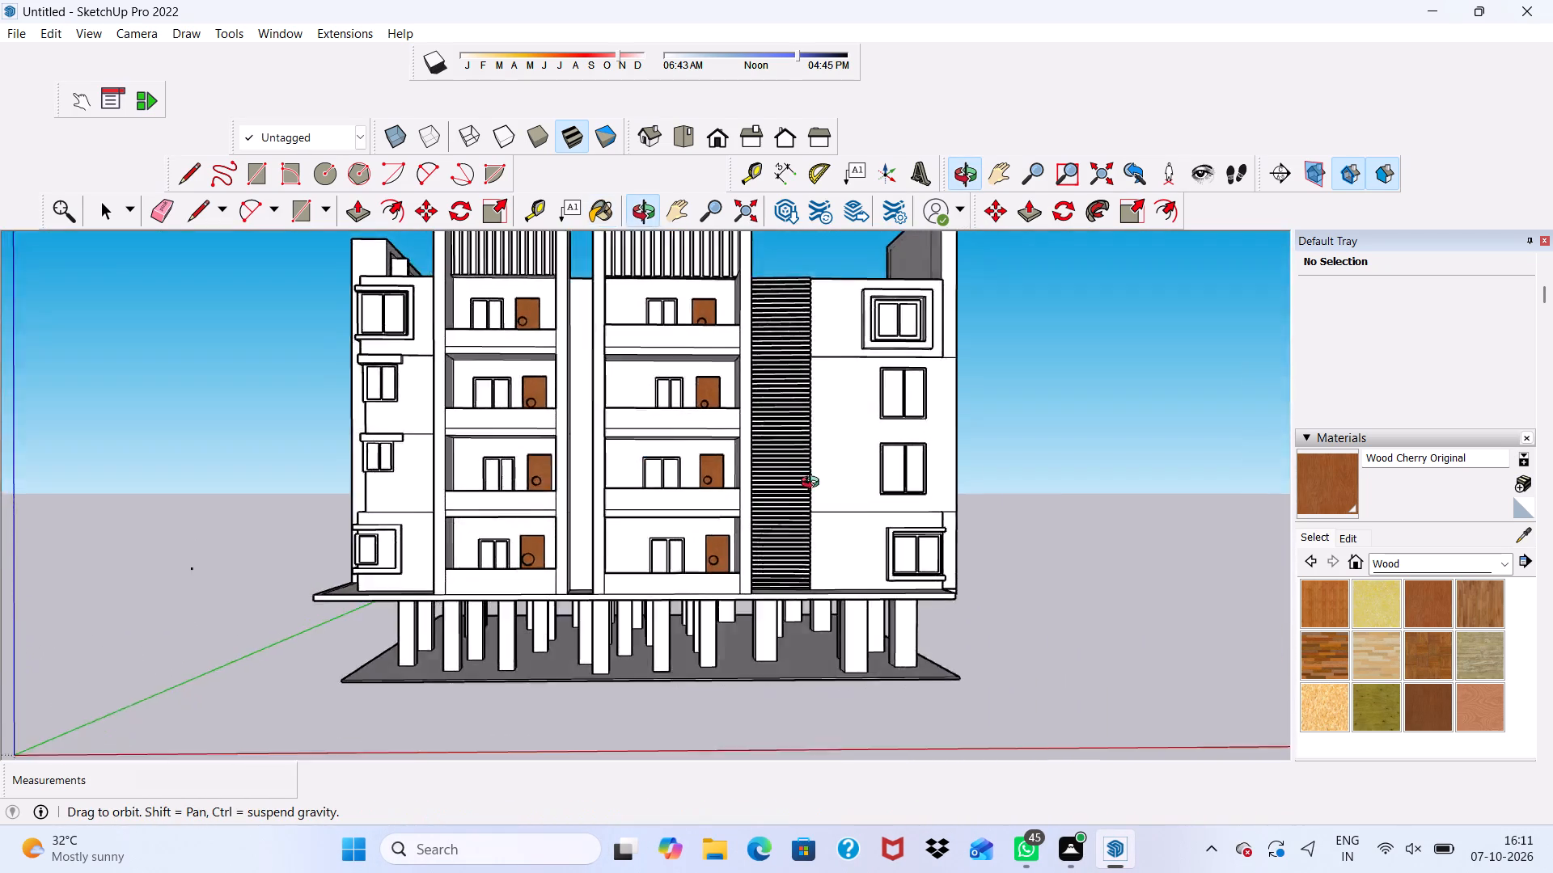
{"action": "middle_click_drag", "start_coordinate": [814, 484], "coordinate": [1001, 542]}
{"action": "scroll", "coordinate": [362, 515], "scroll_direction": "up", "scroll_amount": 4}
{"action": "middle_click_drag", "start_coordinate": [375, 512], "coordinate": [483, 502]}
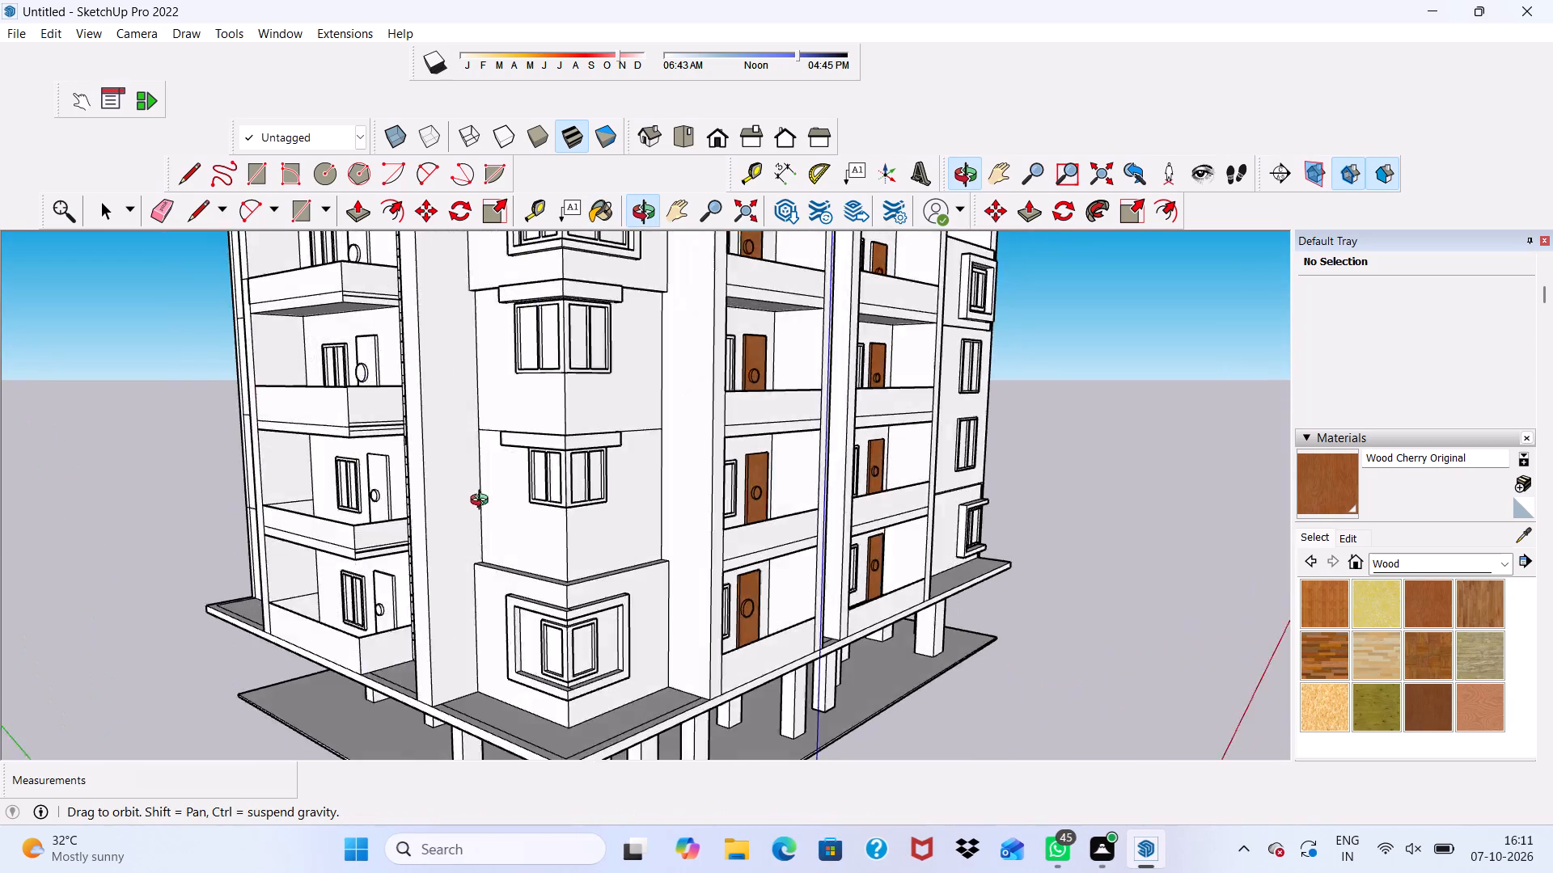
{"action": "middle_click_drag", "start_coordinate": [483, 502], "coordinate": [728, 507]}
{"action": "scroll", "coordinate": [633, 506], "scroll_direction": "down", "scroll_amount": 1}
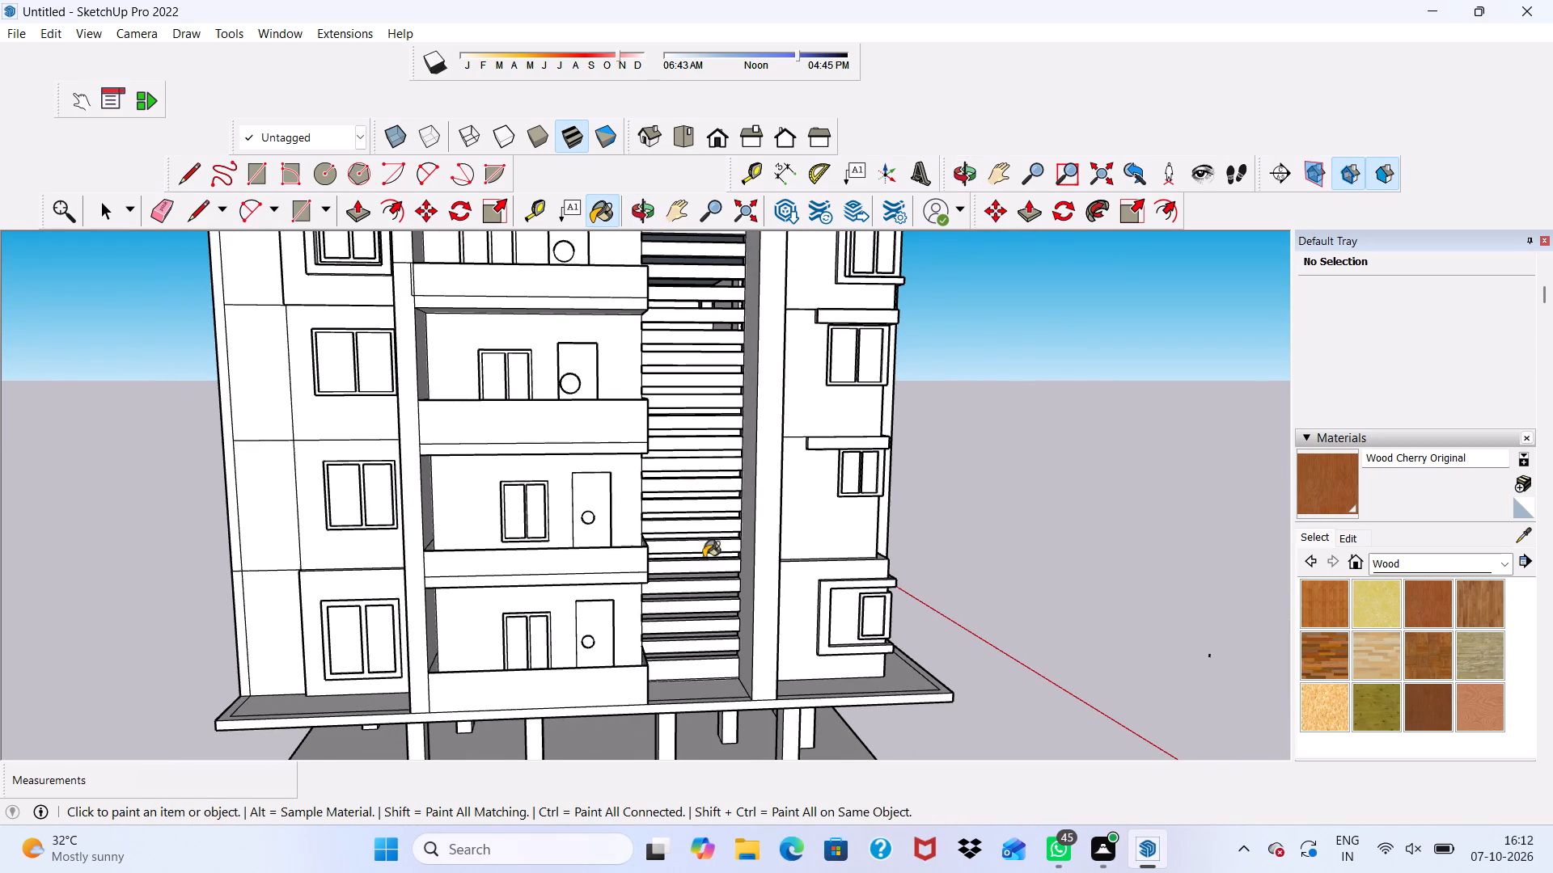
{"action": "scroll", "coordinate": [1397, 626], "scroll_direction": "up", "scroll_amount": 2}
{"action": "left_click", "coordinate": [1423, 729]}
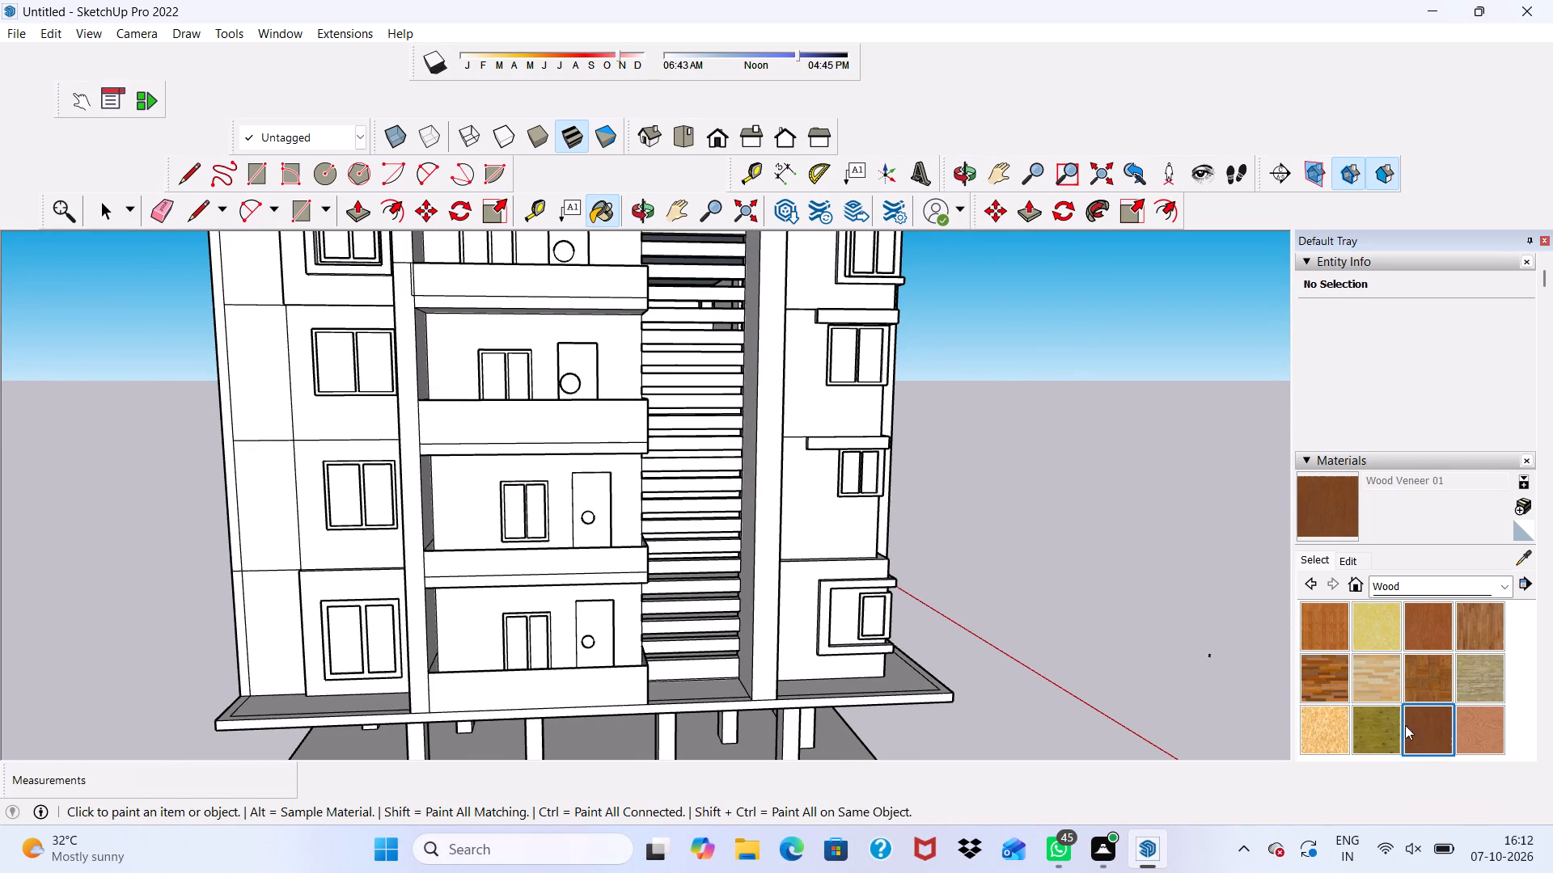
{"action": "scroll", "coordinate": [537, 657], "scroll_direction": "up", "scroll_amount": 8}
{"action": "left_click", "coordinate": [646, 608]}
Paint the knob face, knob rim and window-side edge of the adjacent facade's lowest door with Wood Veneer 01.
{"action": "scroll", "coordinate": [653, 615], "scroll_direction": "up", "scroll_amount": 9}
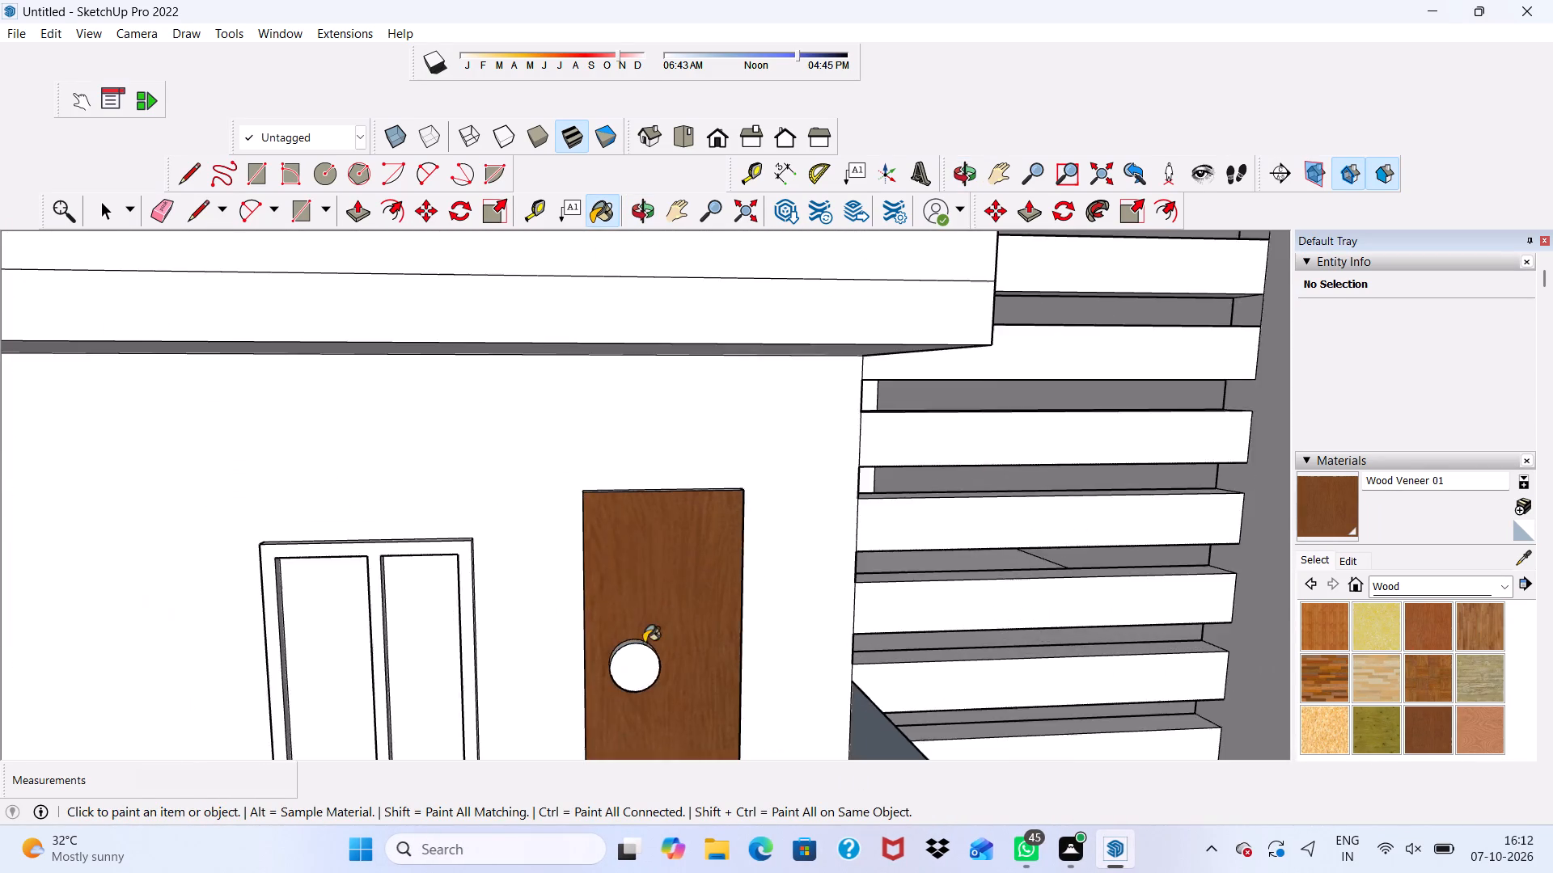
{"action": "scroll", "coordinate": [644, 643], "scroll_direction": "up", "scroll_amount": 2}
{"action": "left_click", "coordinate": [634, 667]}
{"action": "scroll", "coordinate": [634, 648], "scroll_direction": "up", "scroll_amount": 11}
{"action": "left_click", "coordinate": [639, 634]}
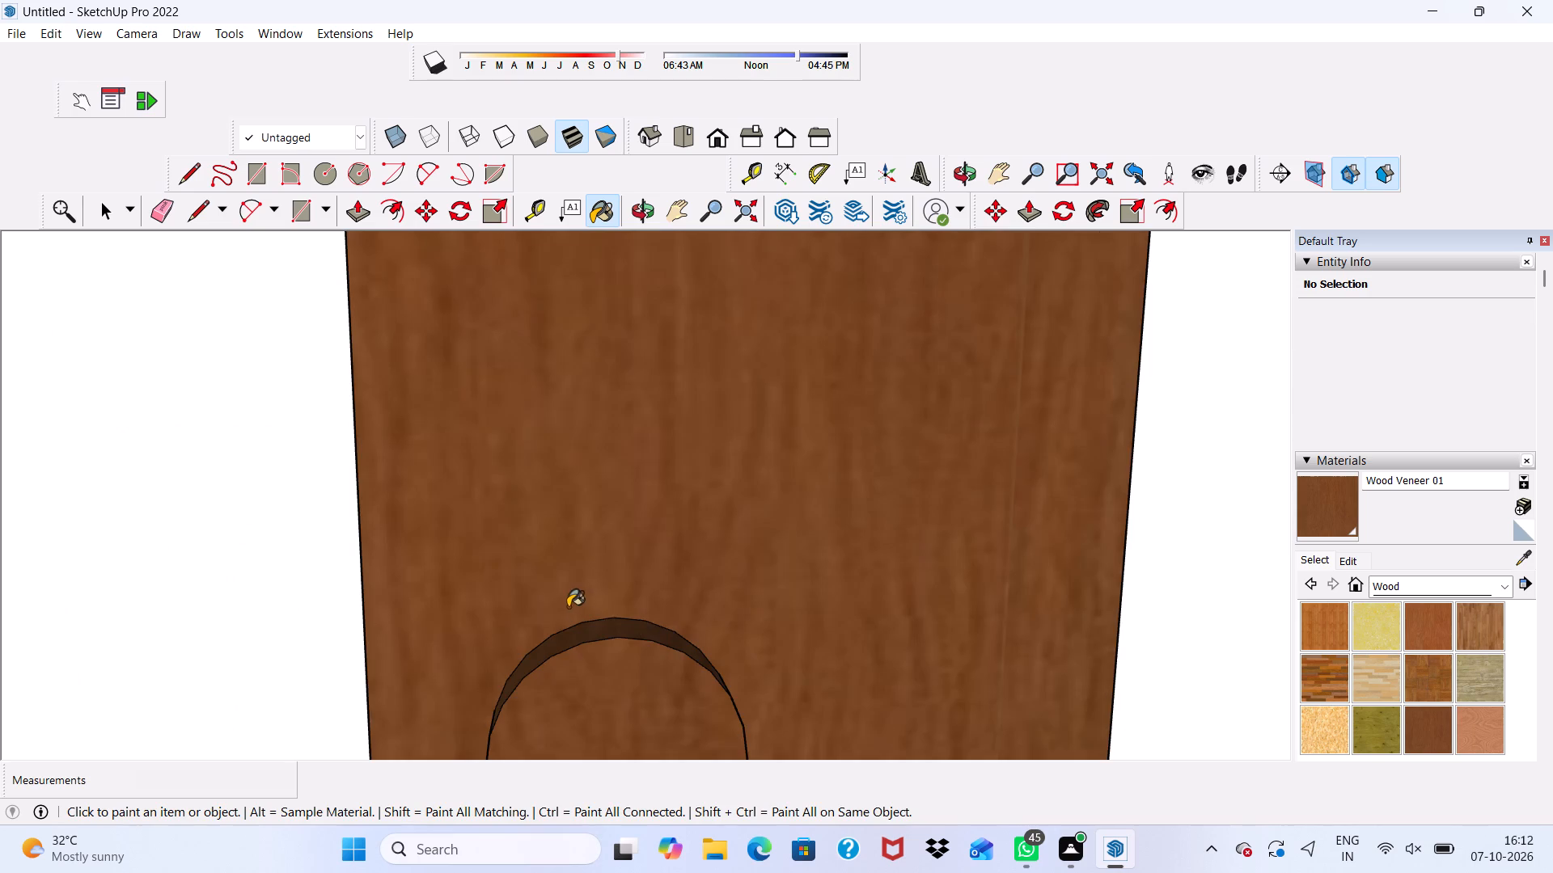
{"action": "scroll", "coordinate": [568, 607], "scroll_direction": "down", "scroll_amount": 2}
{"action": "middle_click_drag", "start_coordinate": [567, 607], "coordinate": [825, 570]}
{"action": "left_click", "coordinate": [426, 559]}
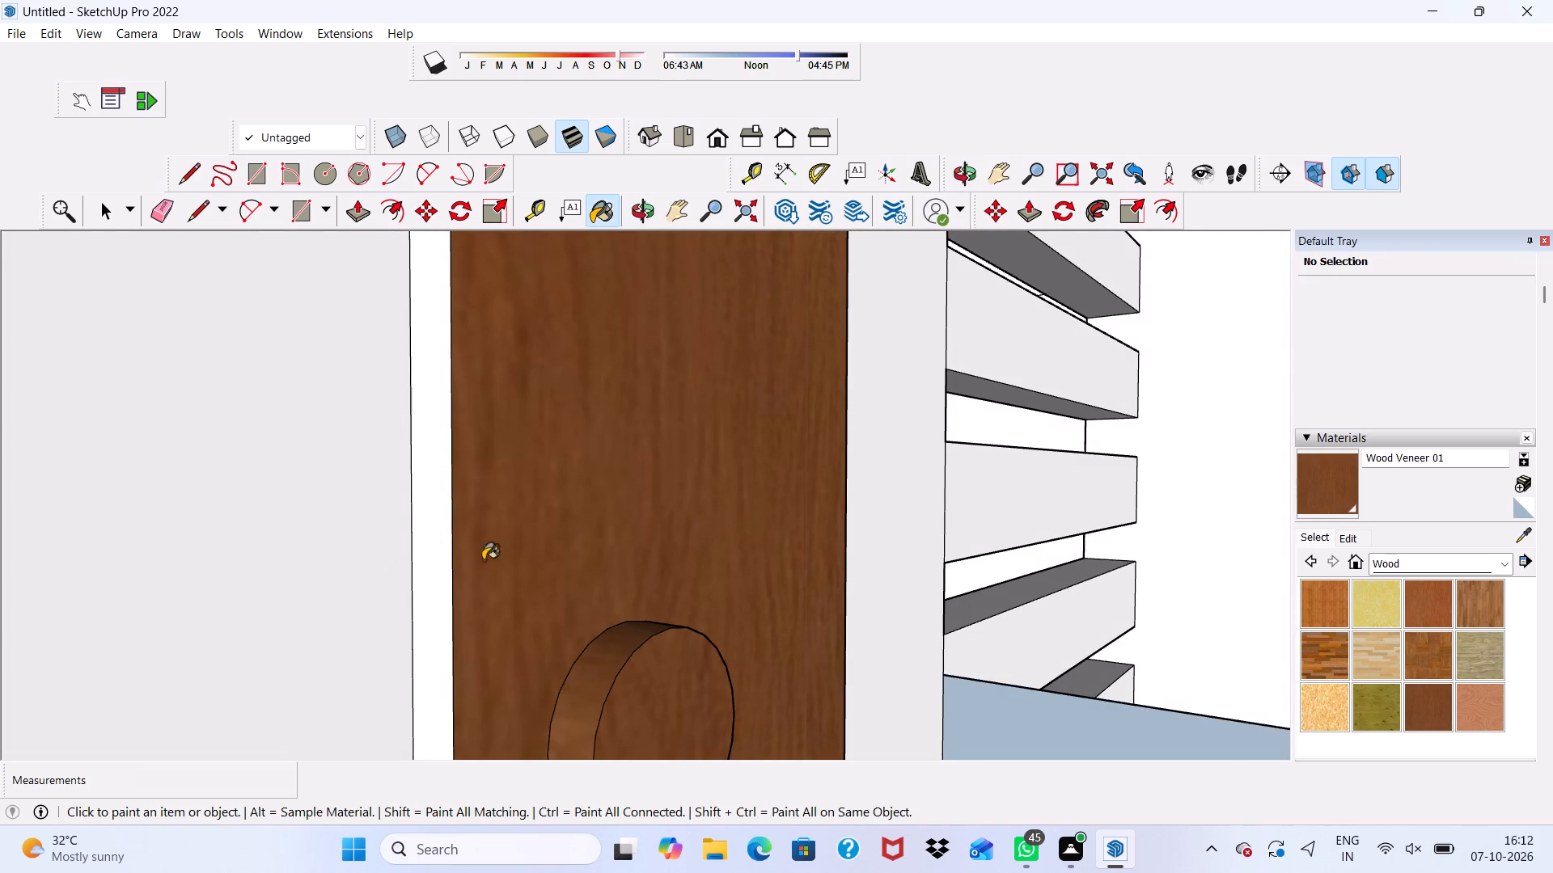
Paint the side edge nearest the louvred screen and the top edge of the adjacent facade's lowest door with Wood Veneer 01.
{"action": "scroll", "coordinate": [512, 570], "scroll_direction": "down", "scroll_amount": 12}
{"action": "middle_click_drag", "start_coordinate": [721, 538], "coordinate": [311, 601]}
{"action": "scroll", "coordinate": [569, 513], "scroll_direction": "up", "scroll_amount": 3}
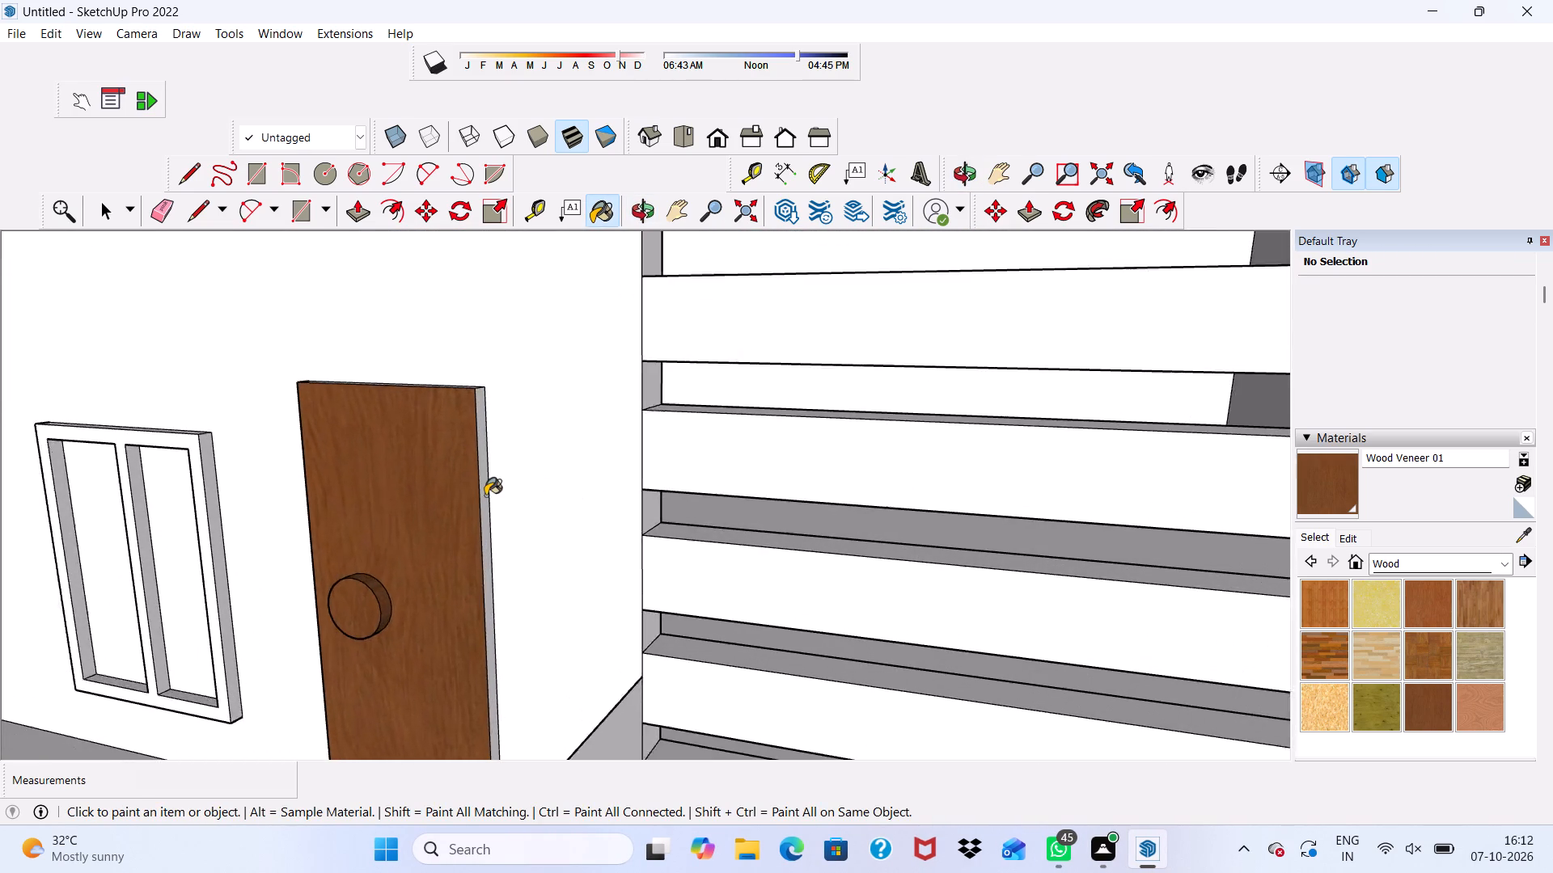
{"action": "scroll", "coordinate": [485, 496], "scroll_direction": "up", "scroll_amount": 5}
{"action": "left_click", "coordinate": [483, 496]}
{"action": "scroll", "coordinate": [455, 496], "scroll_direction": "down", "scroll_amount": 1}
{"action": "middle_click_drag", "start_coordinate": [451, 496], "coordinate": [491, 628]}
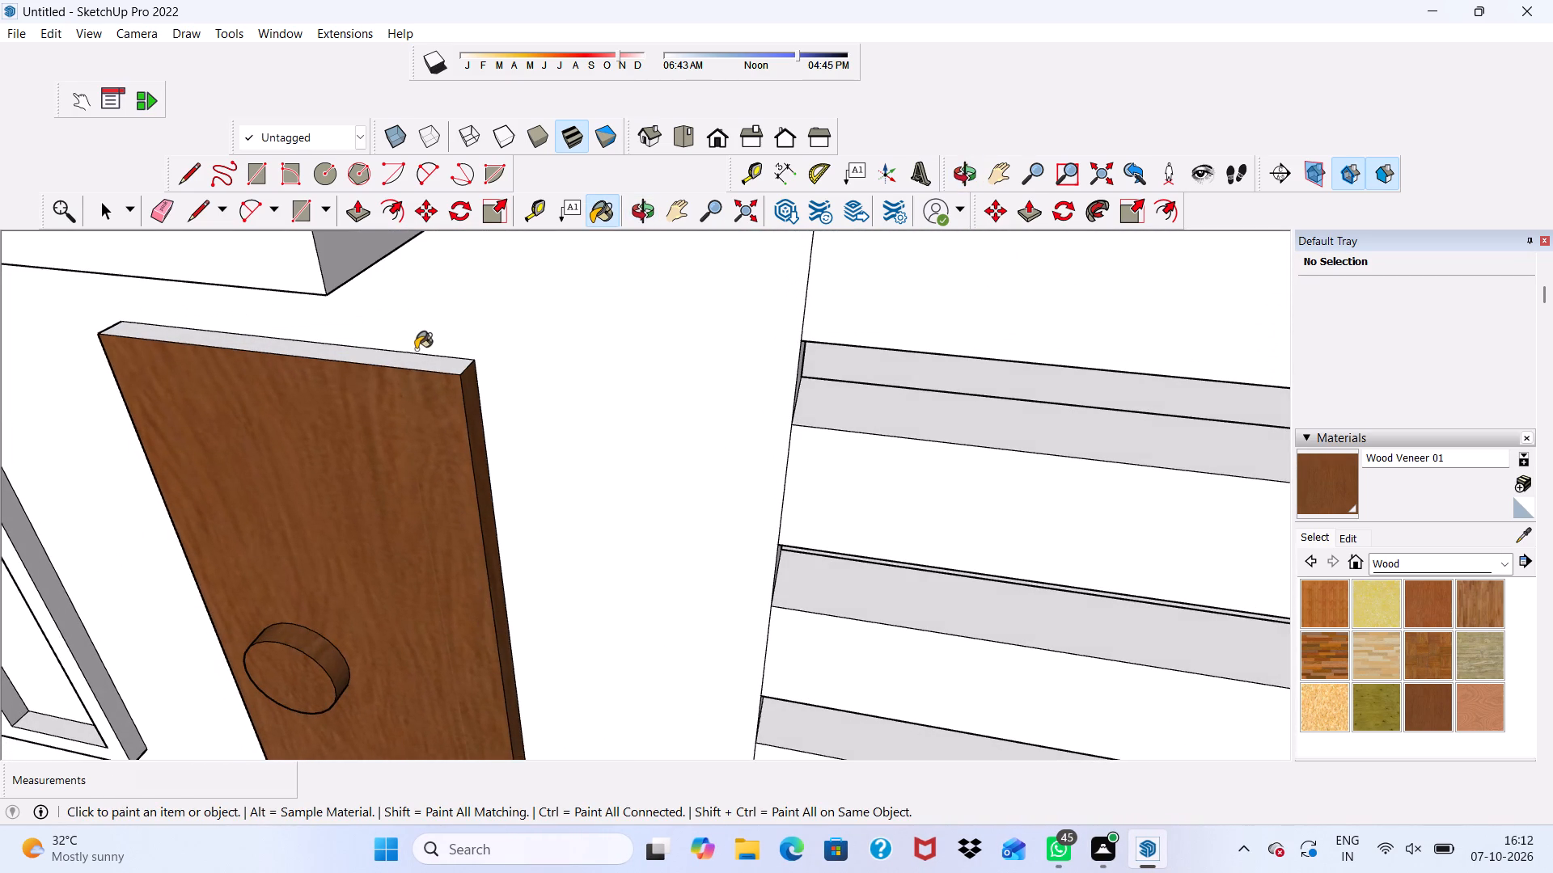
{"action": "left_click", "coordinate": [408, 365]}
Paint the front face, screen-side edge, knob face and knob rim of the adjacent facade's second door from the bottom with Wood Veneer 01.
{"action": "scroll", "coordinate": [414, 439], "scroll_direction": "down", "scroll_amount": 18}
{"action": "scroll", "coordinate": [353, 296], "scroll_direction": "up", "scroll_amount": 5}
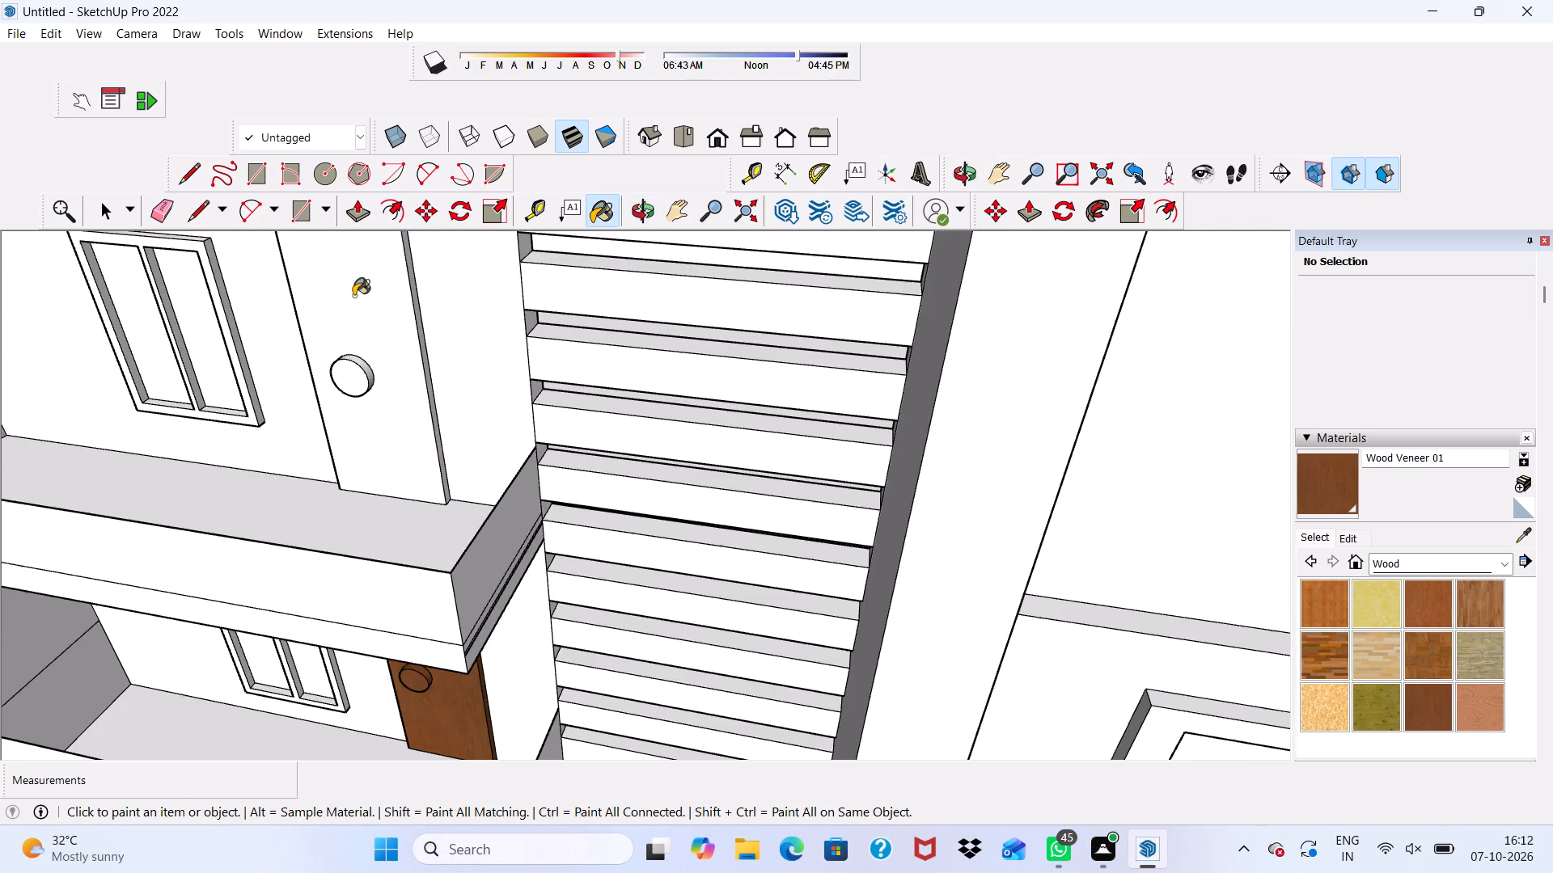
{"action": "left_click", "coordinate": [353, 296]}
{"action": "scroll", "coordinate": [380, 329], "scroll_direction": "up", "scroll_amount": 8}
{"action": "scroll", "coordinate": [466, 377], "scroll_direction": "up", "scroll_amount": 3}
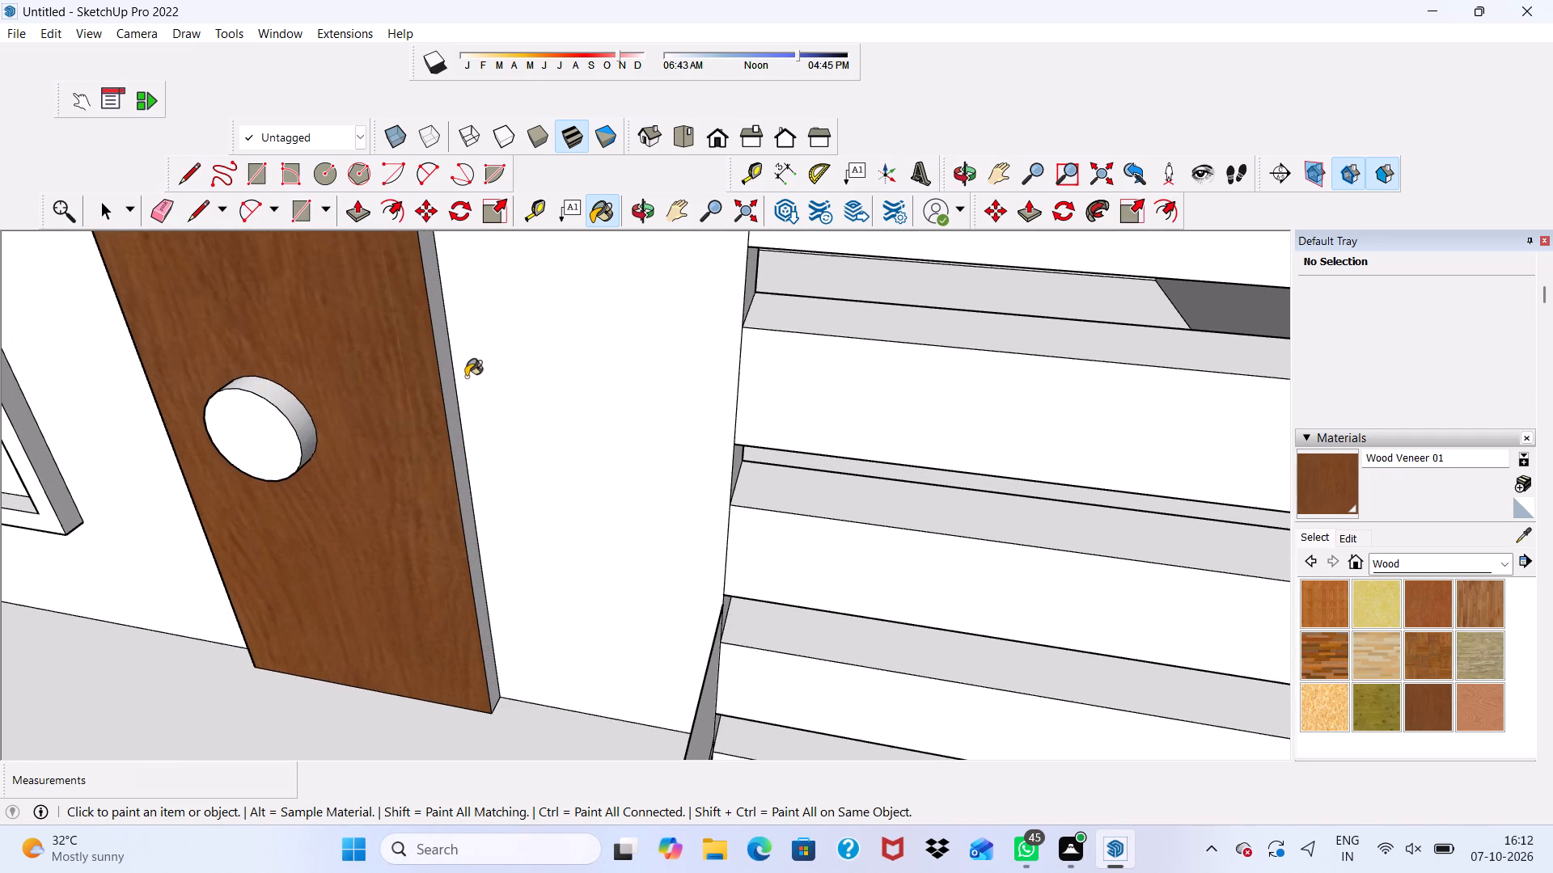
{"action": "left_click", "coordinate": [448, 385]}
{"action": "scroll", "coordinate": [326, 409], "scroll_direction": "up", "scroll_amount": 3}
{"action": "left_click", "coordinate": [248, 443]}
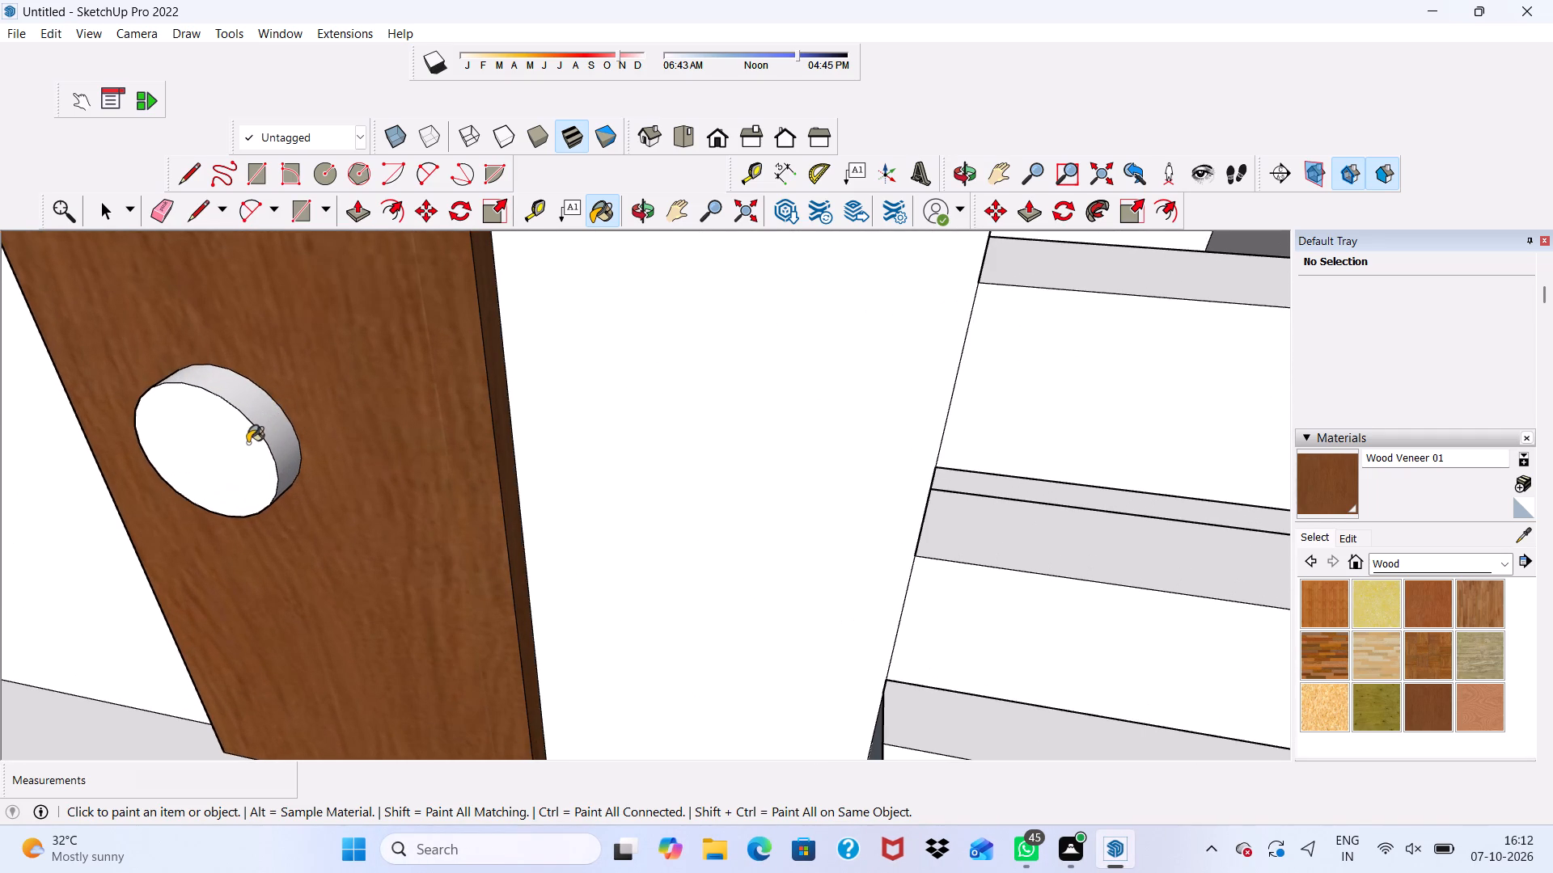
{"action": "left_click", "coordinate": [276, 424]}
Paint the window-side edge and top edge of the adjacent facade's second door from the bottom with Wood Veneer 01.
{"action": "scroll", "coordinate": [248, 462], "scroll_direction": "down", "scroll_amount": 13}
{"action": "middle_click_drag", "start_coordinate": [133, 560], "coordinate": [138, 556]}
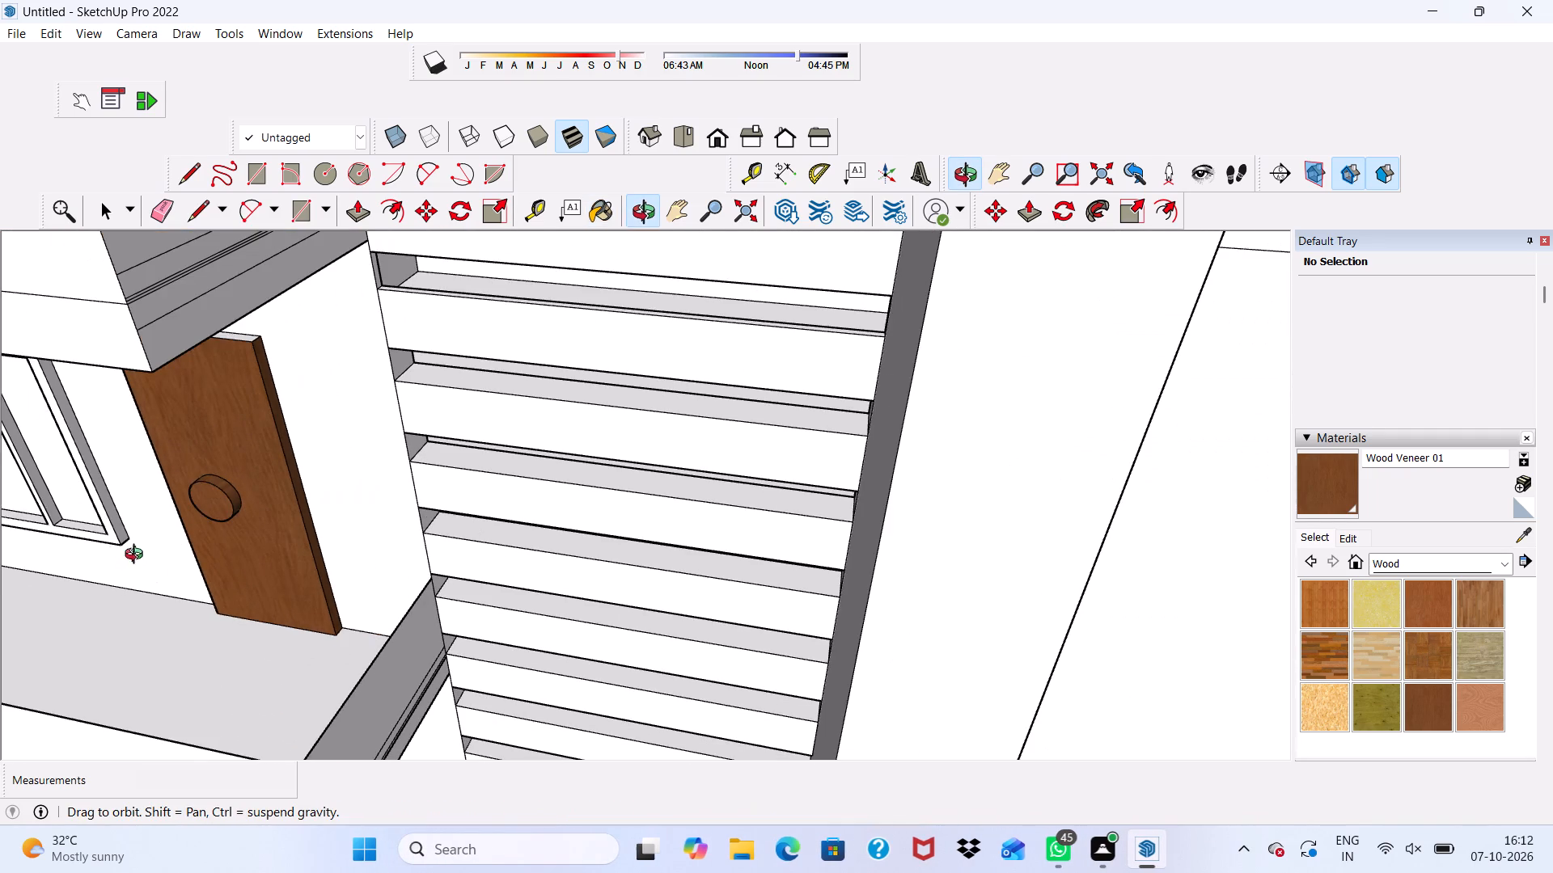
{"action": "middle_click_drag", "start_coordinate": [138, 556], "coordinate": [391, 500]}
{"action": "scroll", "coordinate": [384, 483], "scroll_direction": "up", "scroll_amount": 9}
{"action": "left_click", "coordinate": [410, 465]}
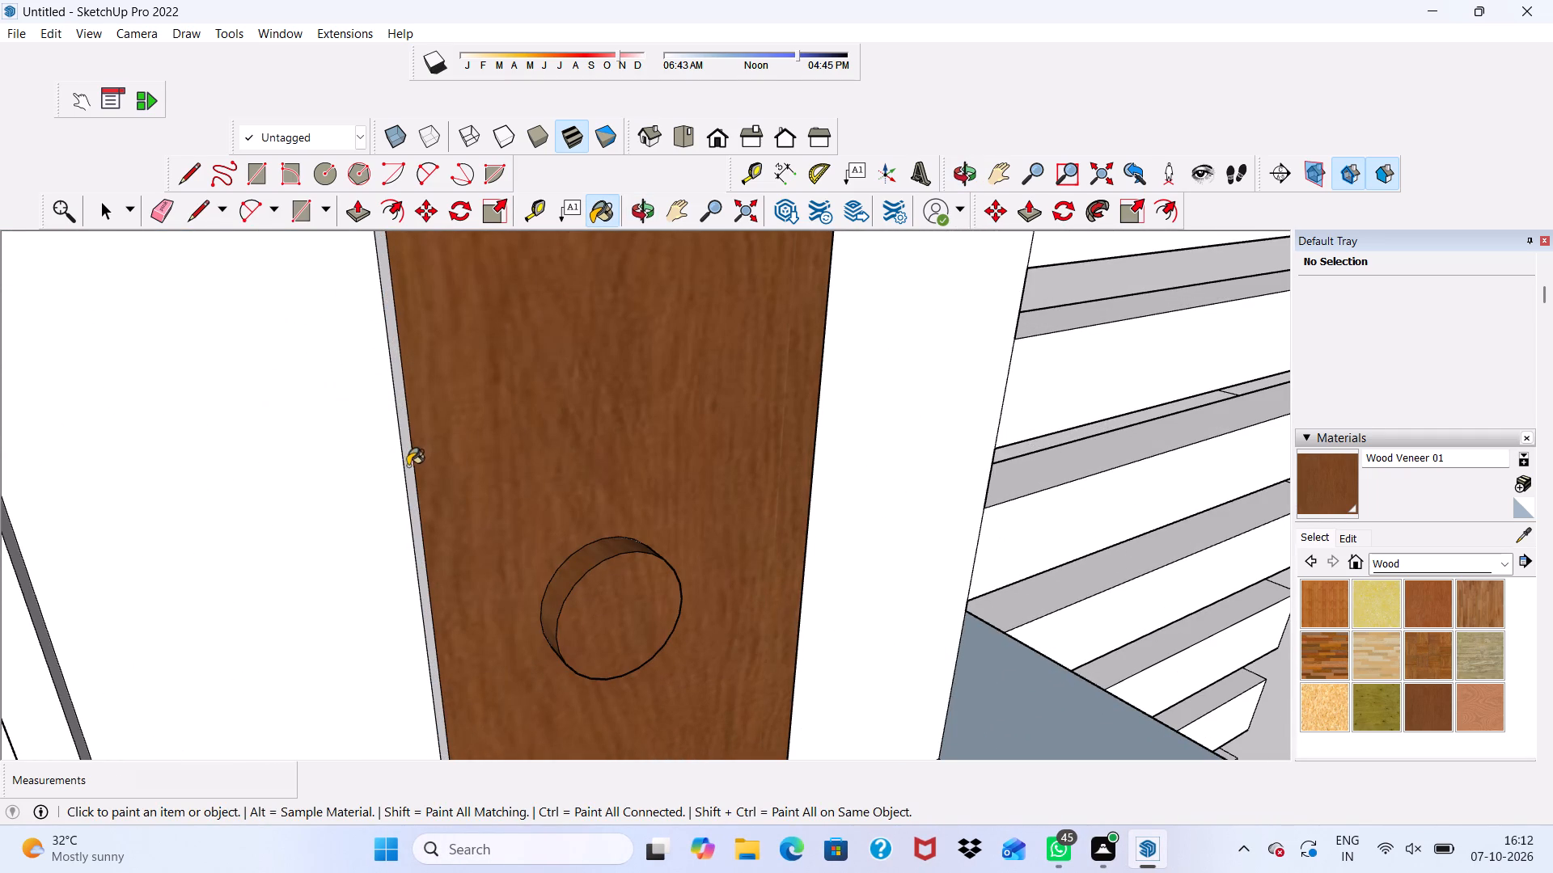
{"action": "scroll", "coordinate": [399, 494], "scroll_direction": "down", "scroll_amount": 9}
{"action": "scroll", "coordinate": [424, 298], "scroll_direction": "up", "scroll_amount": 12}
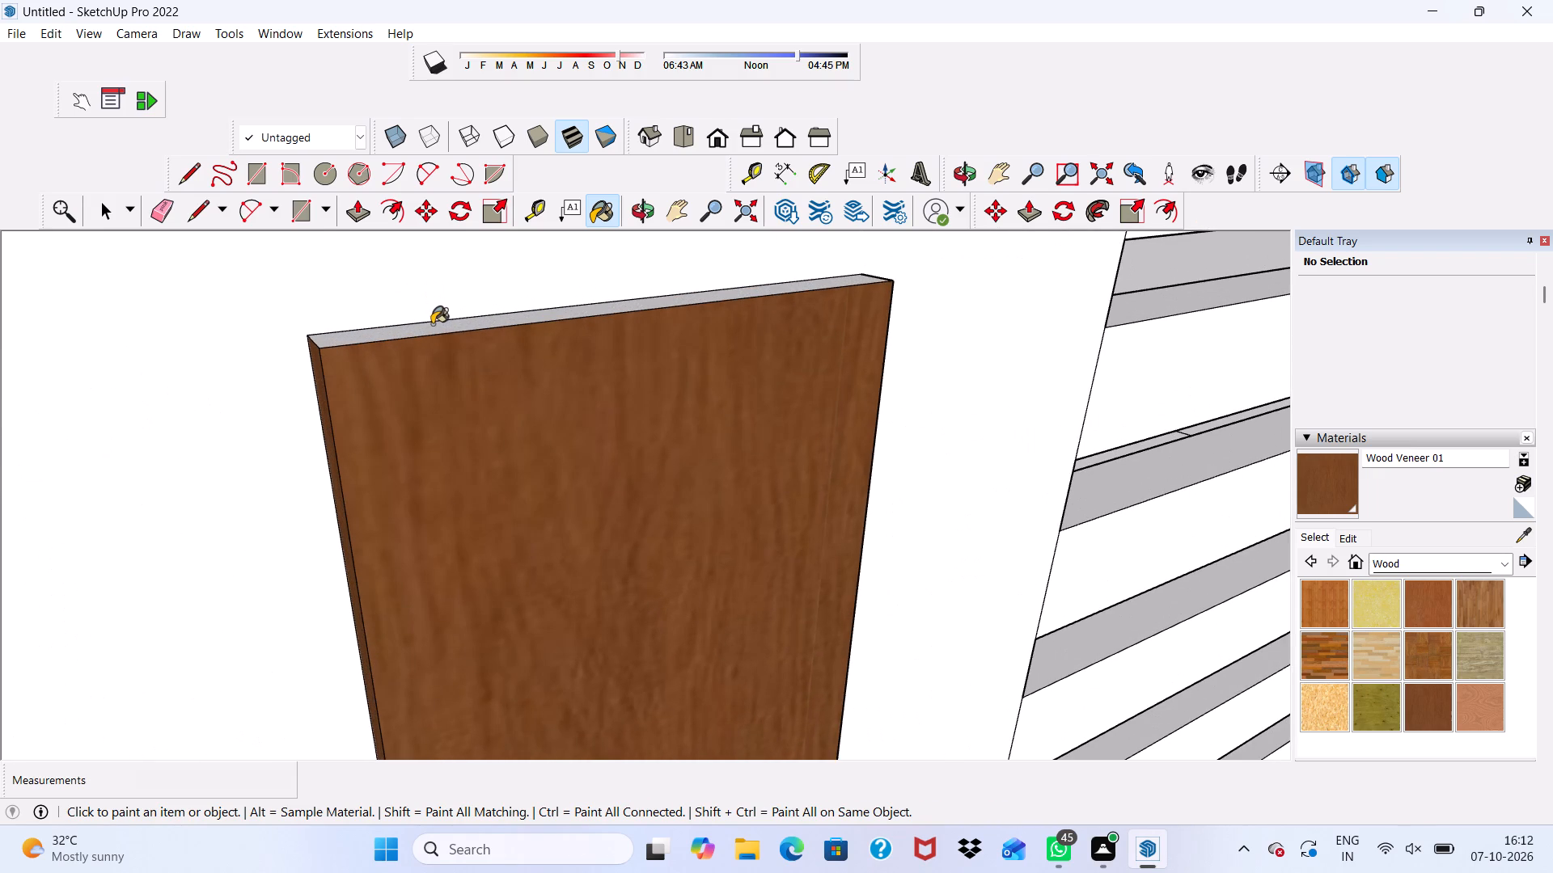
{"action": "left_click", "coordinate": [433, 329]}
Paint the front face, knob face, knob rim and window-side edge of the adjacent facade's third door from the bottom with Wood Veneer 01.
{"action": "scroll", "coordinate": [433, 330], "scroll_direction": "down", "scroll_amount": 20}
{"action": "scroll", "coordinate": [433, 330], "scroll_direction": "down", "scroll_amount": 10}
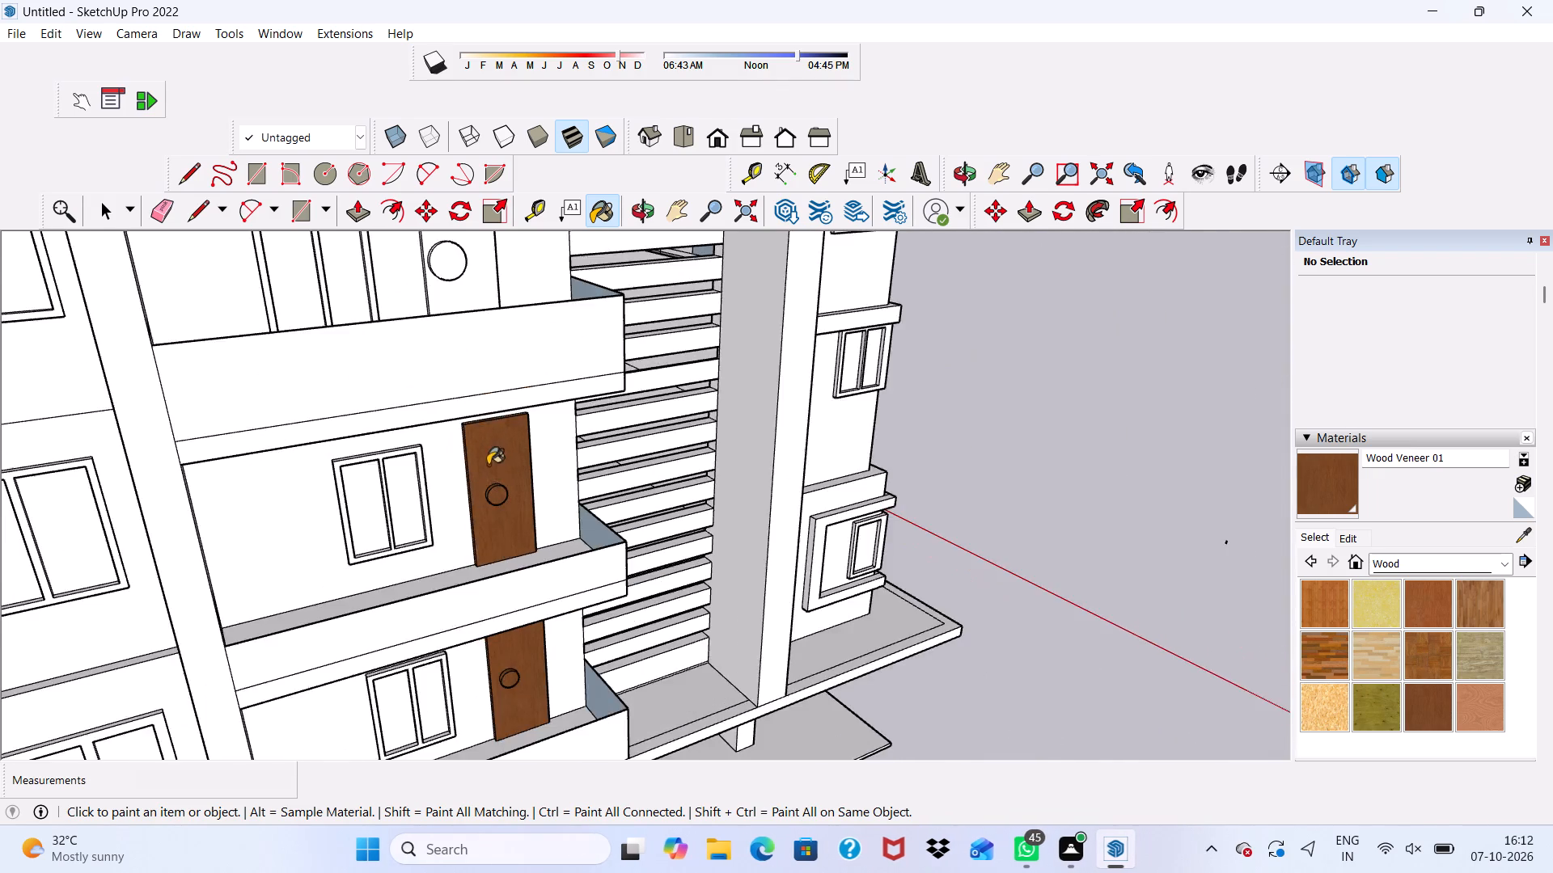
{"action": "scroll", "coordinate": [488, 465], "scroll_direction": "down", "scroll_amount": 9}
{"action": "scroll", "coordinate": [506, 406], "scroll_direction": "up", "scroll_amount": 15}
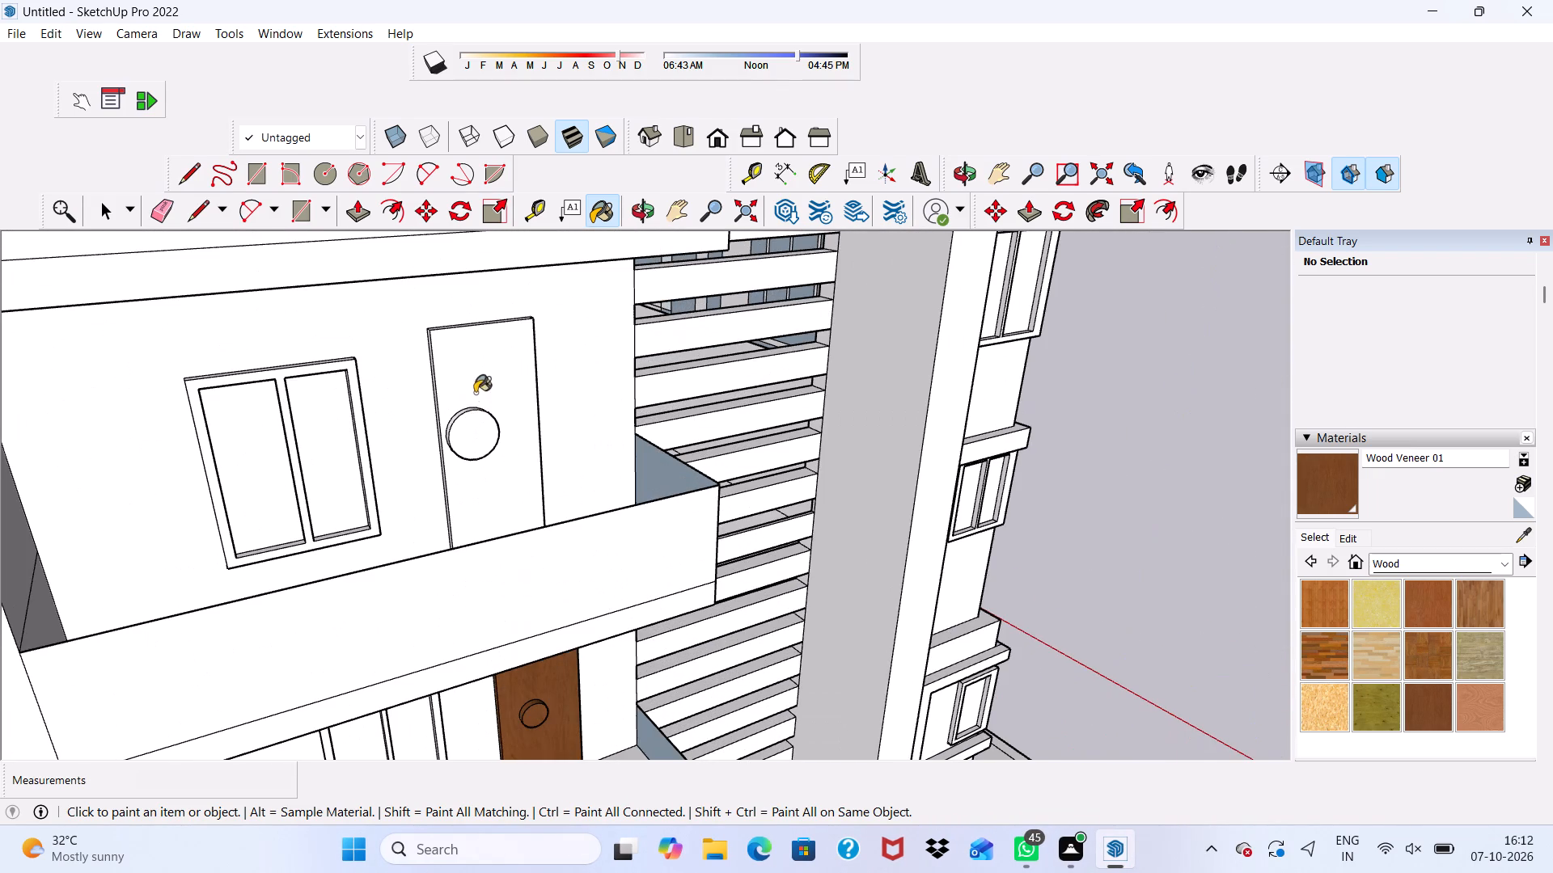
{"action": "left_click", "coordinate": [476, 392]}
{"action": "left_click", "coordinate": [472, 430]}
{"action": "scroll", "coordinate": [468, 424], "scroll_direction": "up", "scroll_amount": 10}
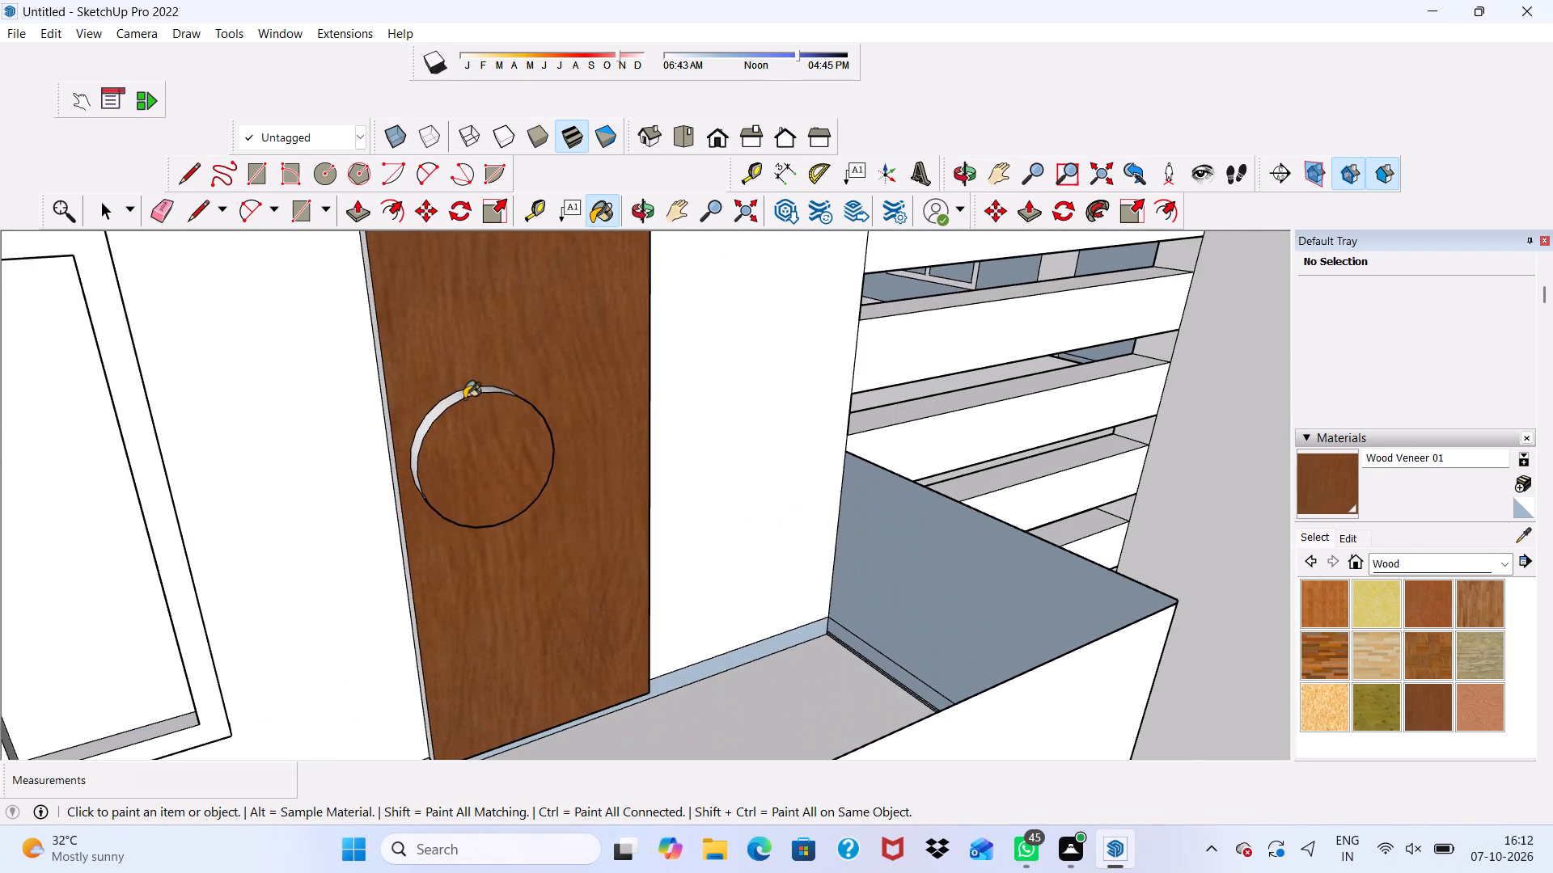
{"action": "left_click", "coordinate": [464, 399]}
{"action": "left_click", "coordinate": [463, 393]}
{"action": "scroll", "coordinate": [350, 452], "scroll_direction": "up", "scroll_amount": 9}
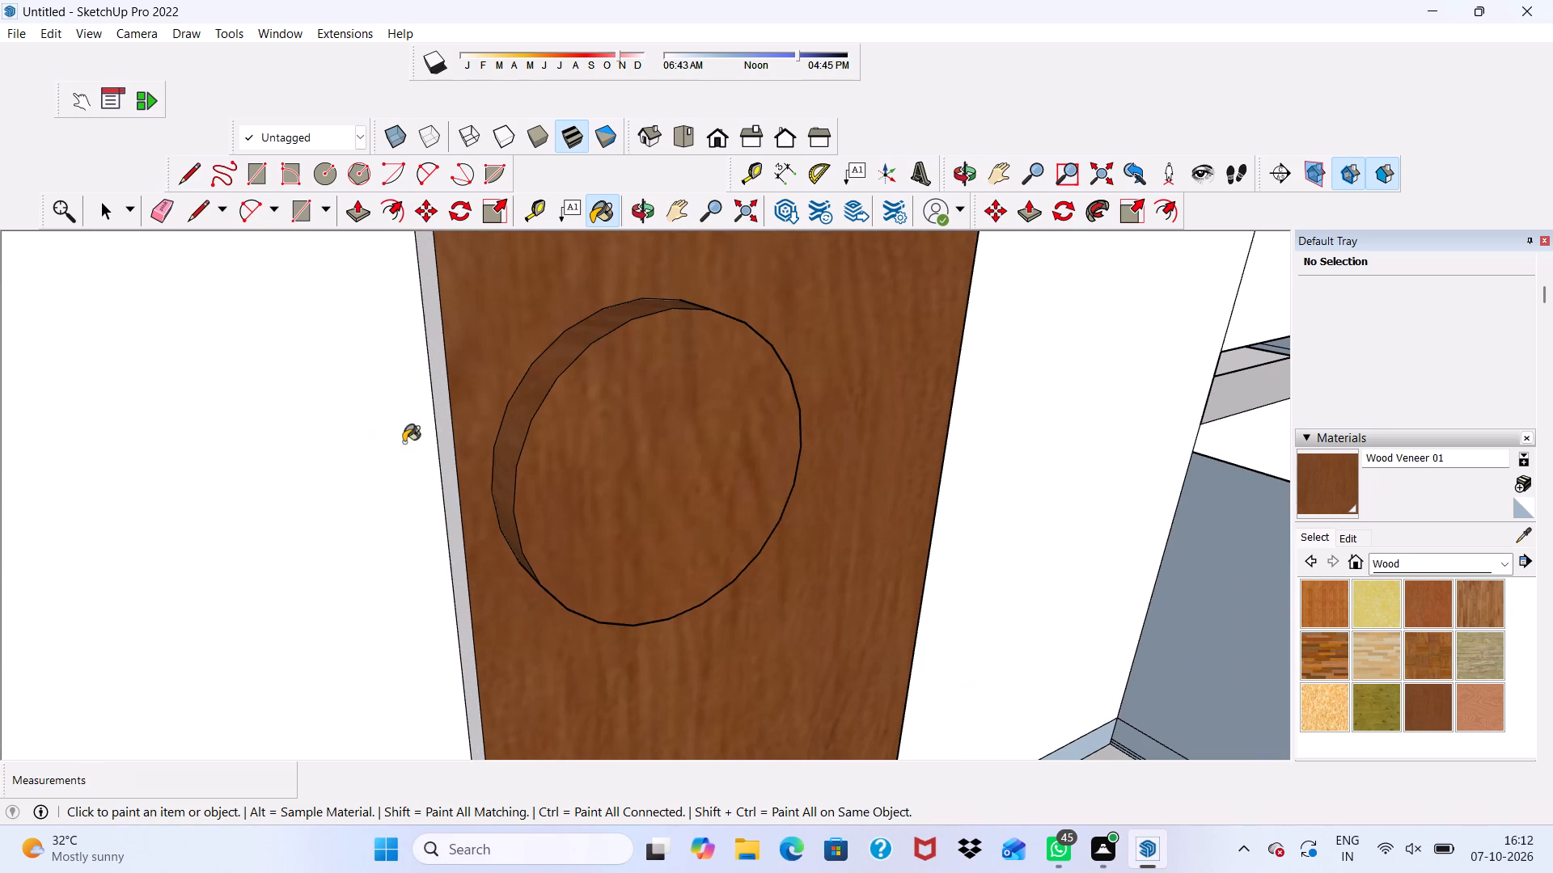
{"action": "left_click", "coordinate": [445, 446]}
Paint the screen-side edge and top edge of the adjacent facade's third door from the bottom with Wood Veneer 01.
{"action": "scroll", "coordinate": [437, 455], "scroll_direction": "down", "scroll_amount": 13}
{"action": "middle_click_drag", "start_coordinate": [498, 484], "coordinate": [230, 504]}
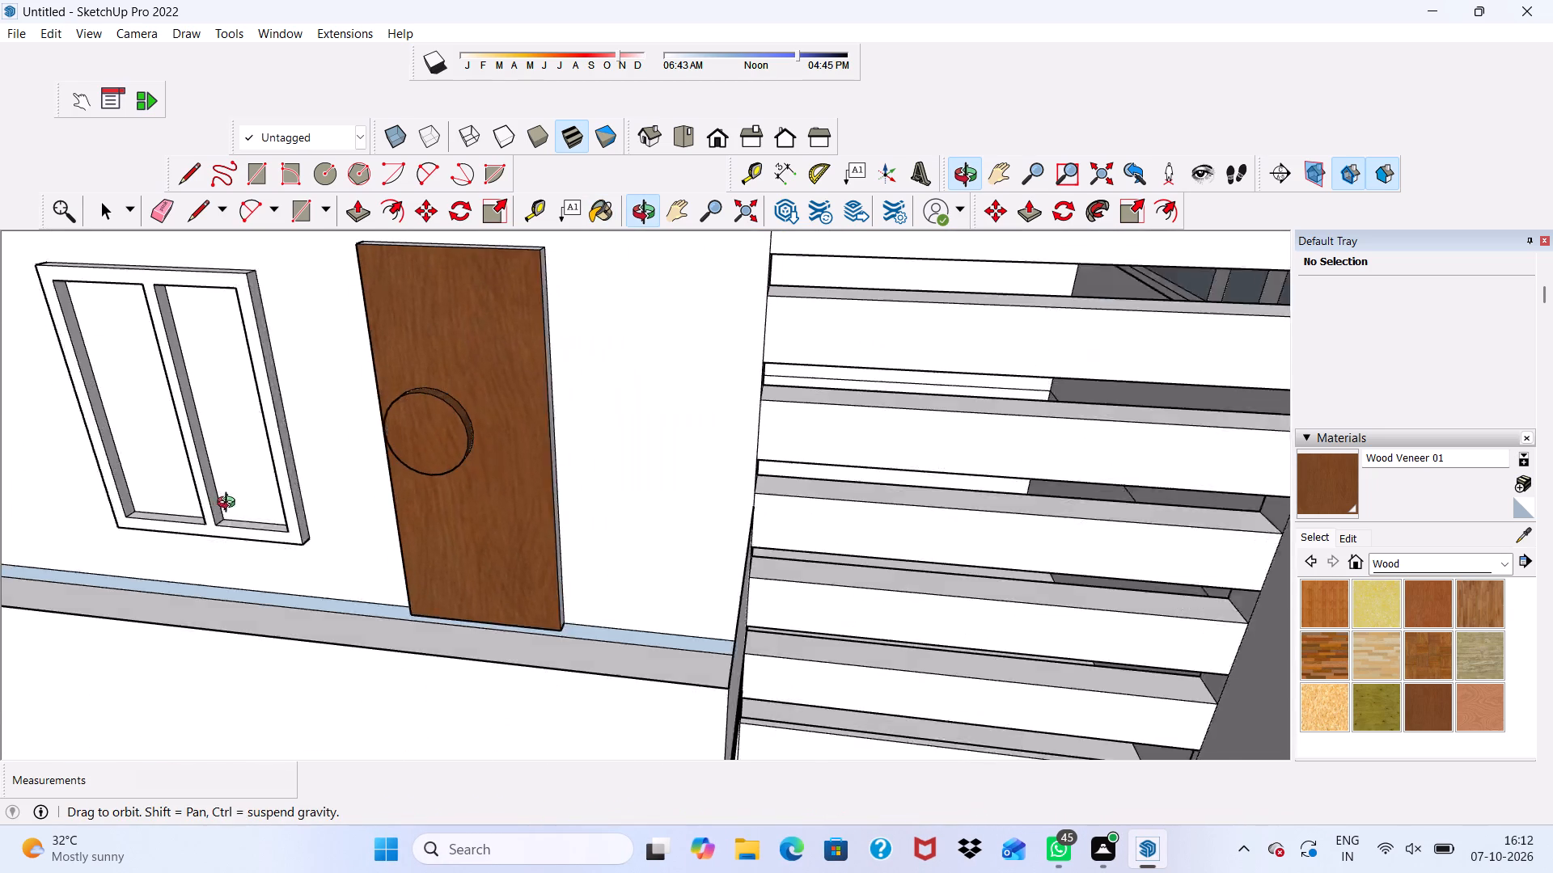
{"action": "middle_click_drag", "start_coordinate": [230, 504], "coordinate": [210, 510]}
{"action": "scroll", "coordinate": [449, 450], "scroll_direction": "up", "scroll_amount": 4}
{"action": "scroll", "coordinate": [543, 468], "scroll_direction": "up", "scroll_amount": 5}
{"action": "left_click", "coordinate": [611, 460]}
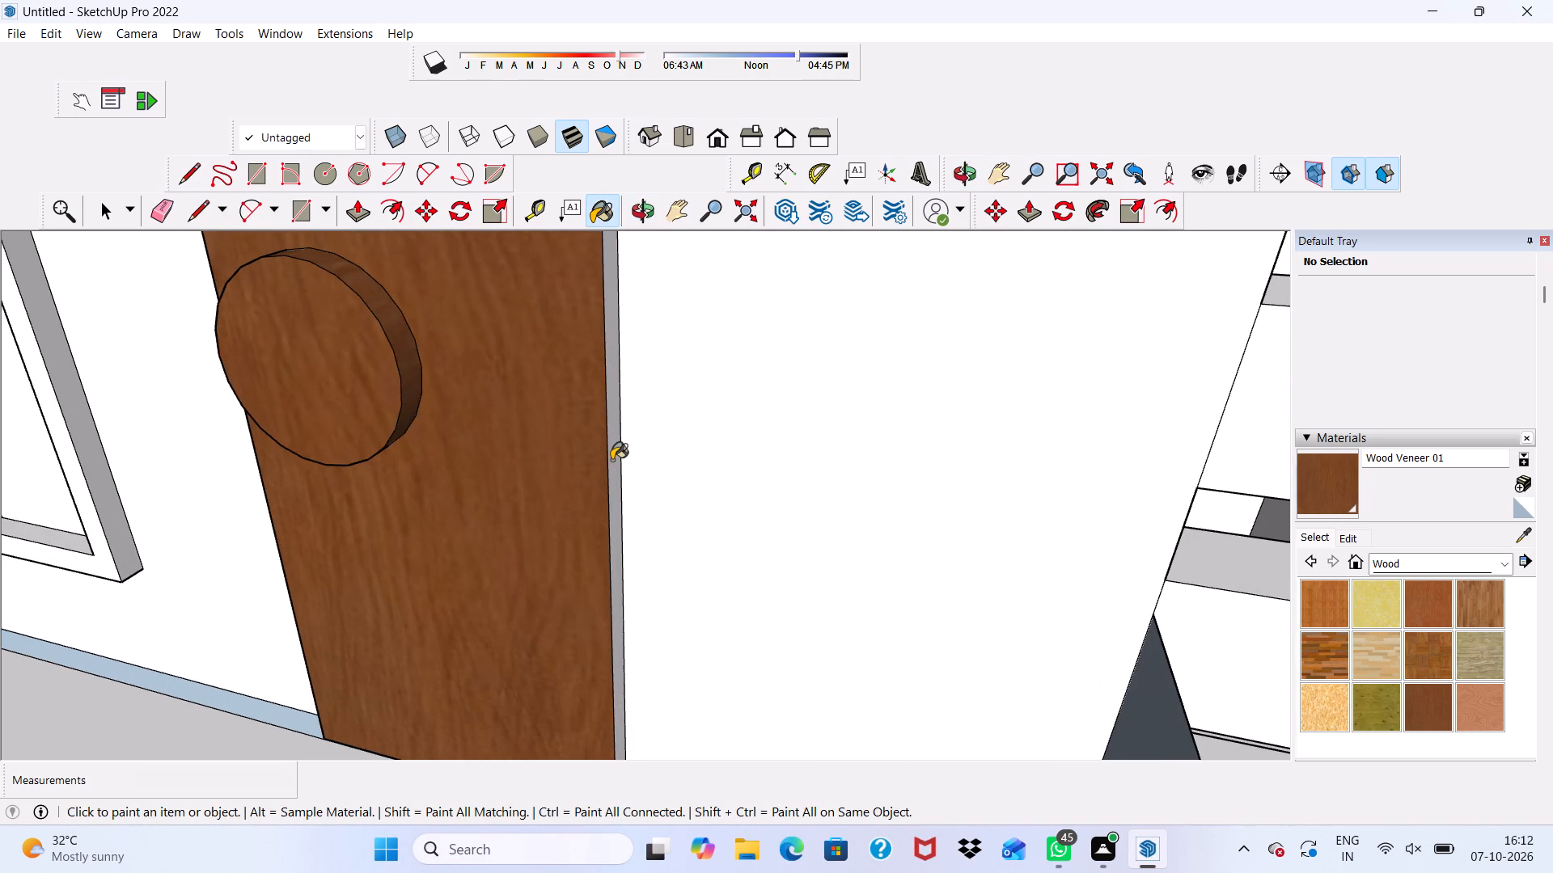
{"action": "scroll", "coordinate": [599, 487], "scroll_direction": "down", "scroll_amount": 13}
{"action": "scroll", "coordinate": [464, 398], "scroll_direction": "up", "scroll_amount": 12}
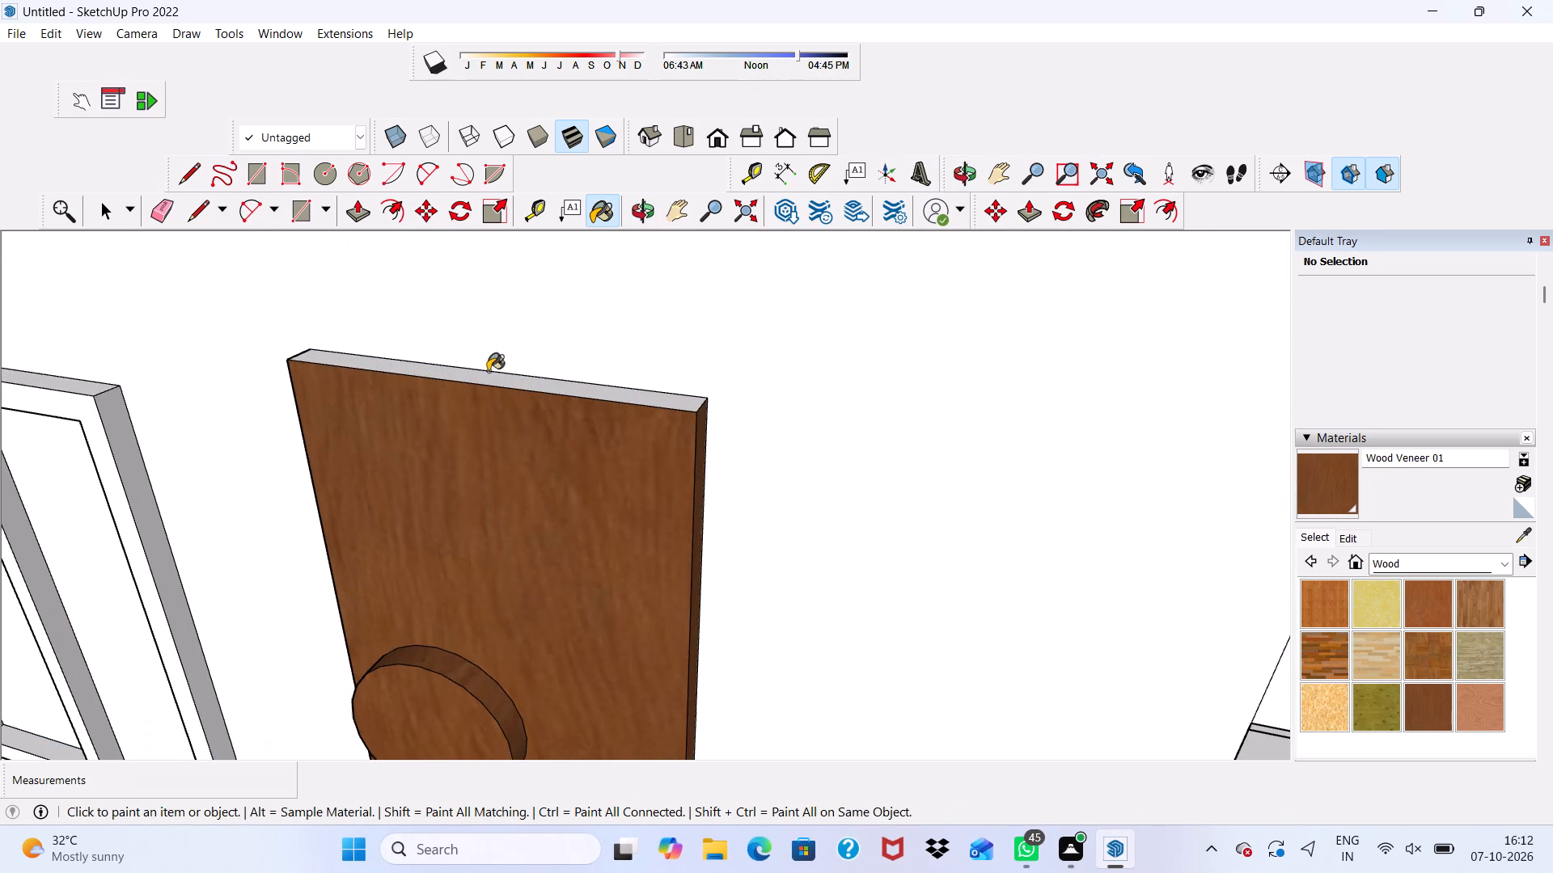
{"action": "left_click", "coordinate": [485, 382]}
Paint the front face, knob face and knob rim of the adjacent facade's top-floor door with Wood Veneer 01.
{"action": "scroll", "coordinate": [485, 382], "scroll_direction": "down", "scroll_amount": 20}
{"action": "scroll", "coordinate": [485, 382], "scroll_direction": "down", "scroll_amount": 3}
{"action": "scroll", "coordinate": [505, 335], "scroll_direction": "up", "scroll_amount": 2}
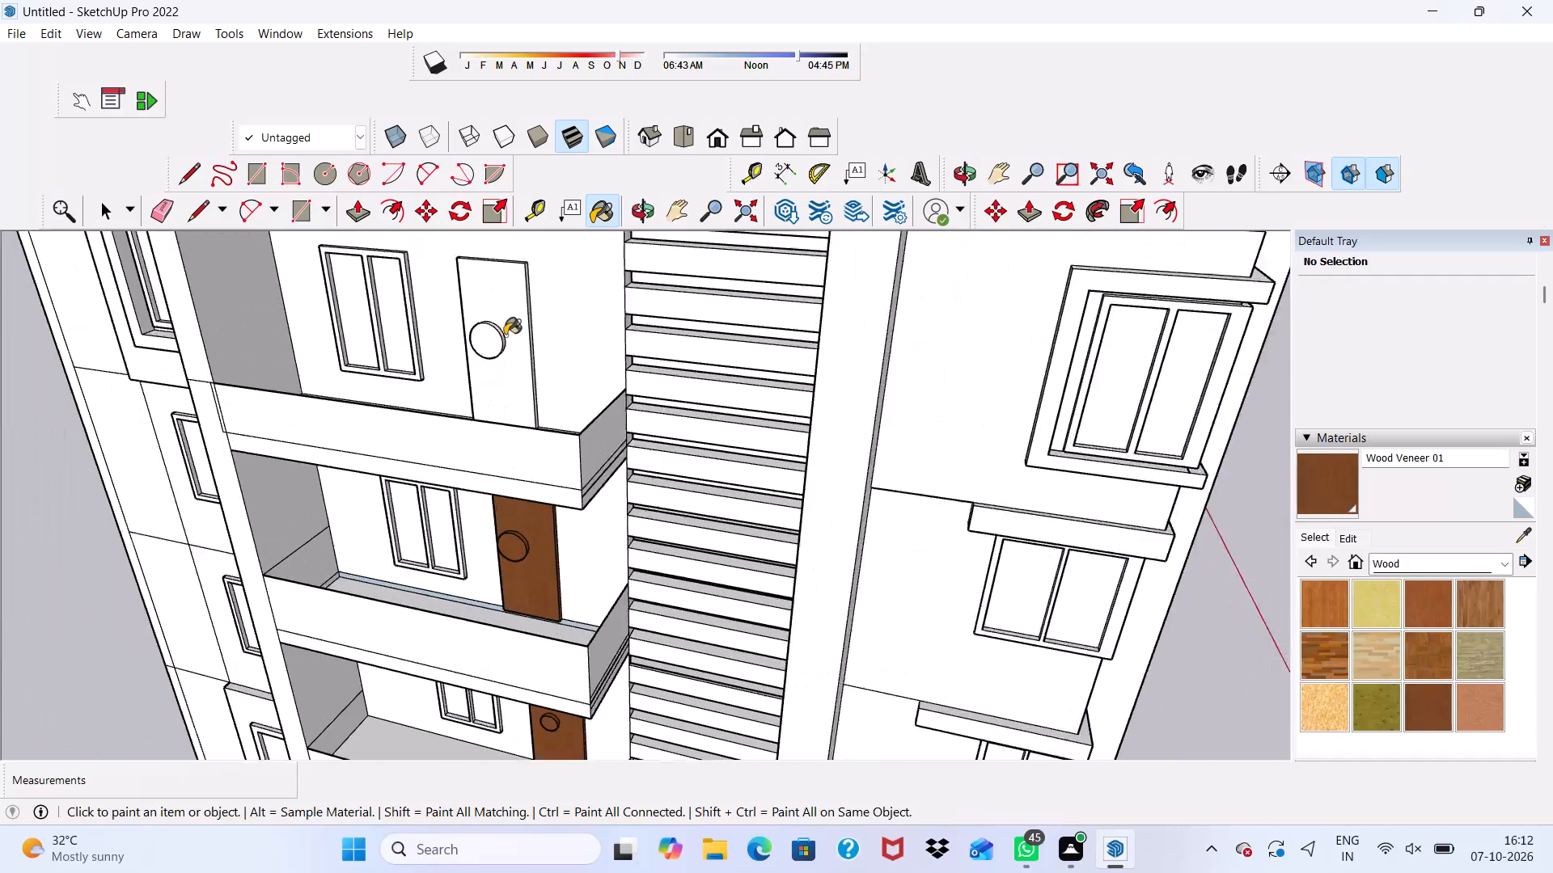
{"action": "scroll", "coordinate": [505, 335], "scroll_direction": "up", "scroll_amount": 3}
{"action": "left_click", "coordinate": [505, 335]}
{"action": "scroll", "coordinate": [485, 337], "scroll_direction": "up", "scroll_amount": 7}
{"action": "left_click_drag", "start_coordinate": [541, 340], "coordinate": [544, 352]}
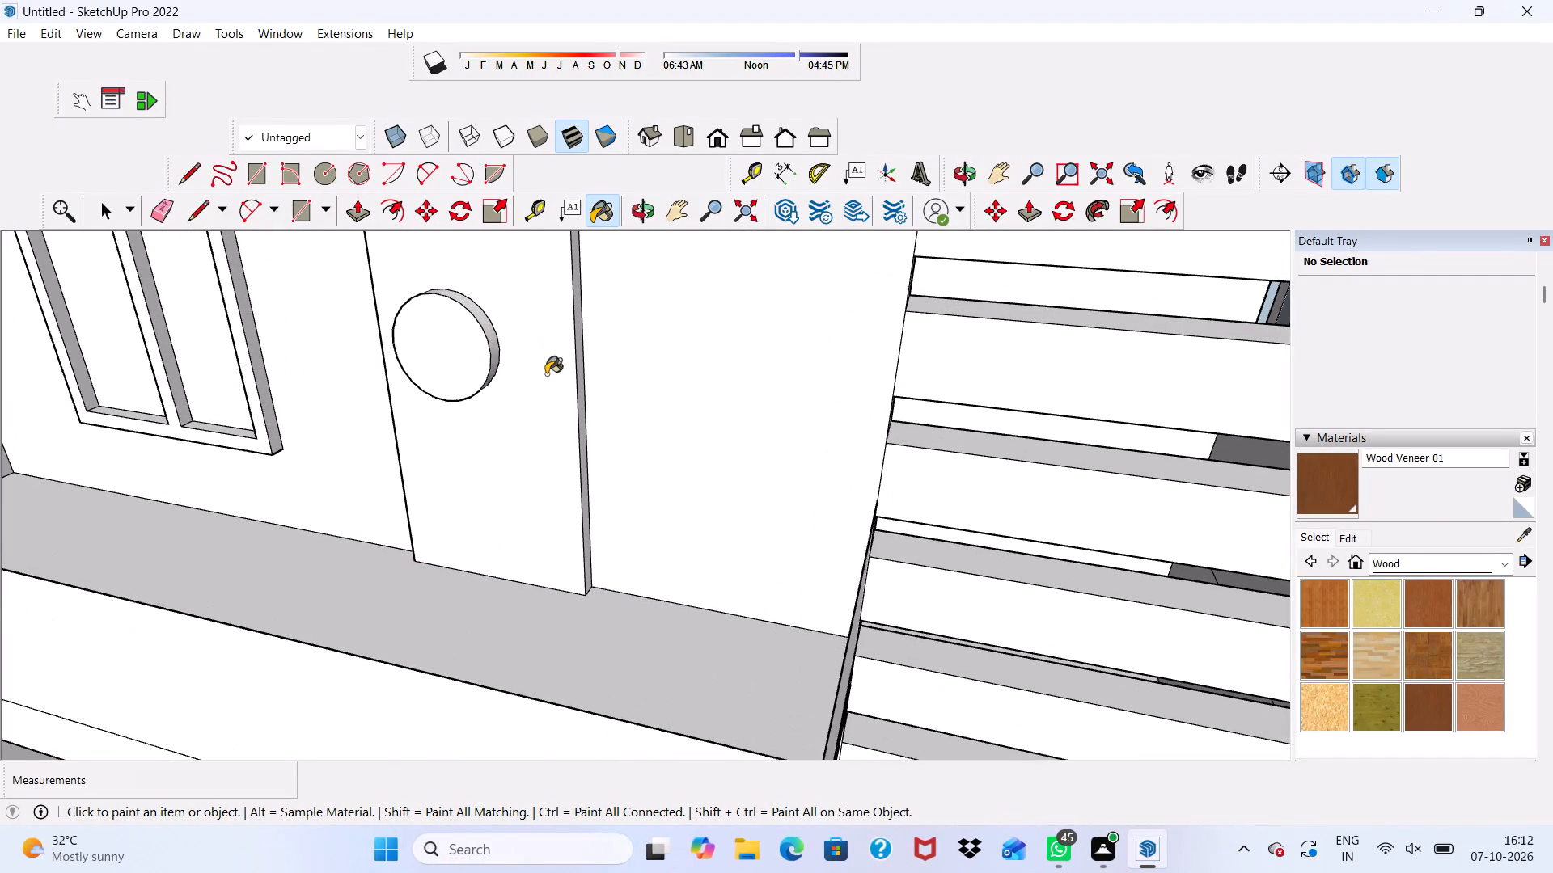
{"action": "left_click", "coordinate": [456, 329]}
{"action": "scroll", "coordinate": [479, 331], "scroll_direction": "up", "scroll_amount": 4}
{"action": "left_click", "coordinate": [493, 327]}
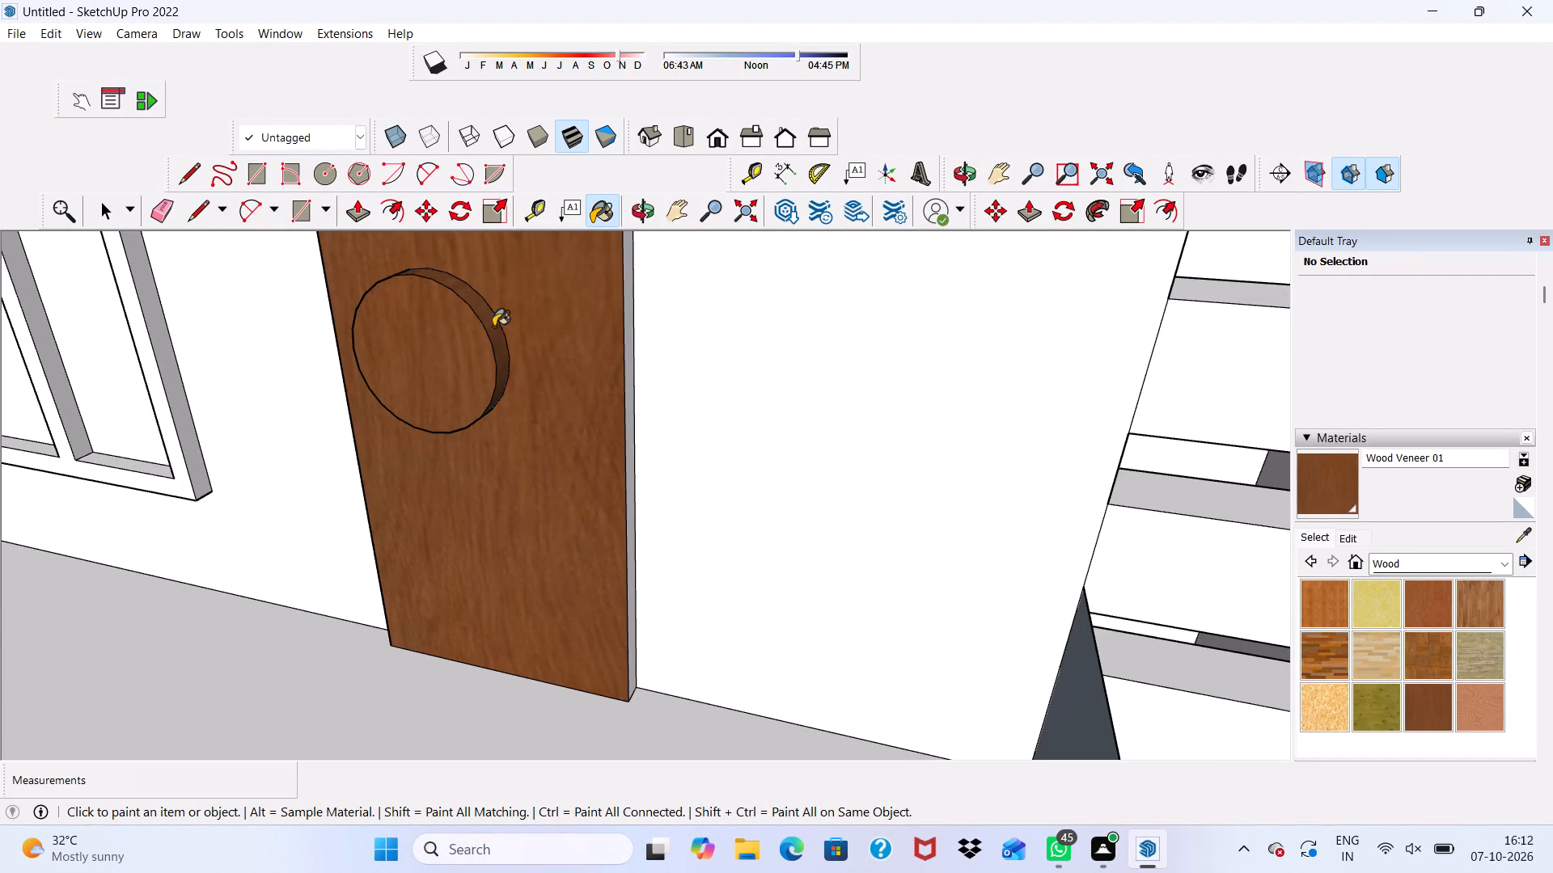
Paint the screen-side edge and top edge of the adjacent facade's top-floor door with Wood Veneer 01.
{"action": "scroll", "coordinate": [493, 329], "scroll_direction": "down", "scroll_amount": 3}
{"action": "middle_click_drag", "start_coordinate": [517, 401], "coordinate": [358, 420]}
{"action": "scroll", "coordinate": [559, 433], "scroll_direction": "up", "scroll_amount": 4}
{"action": "left_click", "coordinate": [585, 420]}
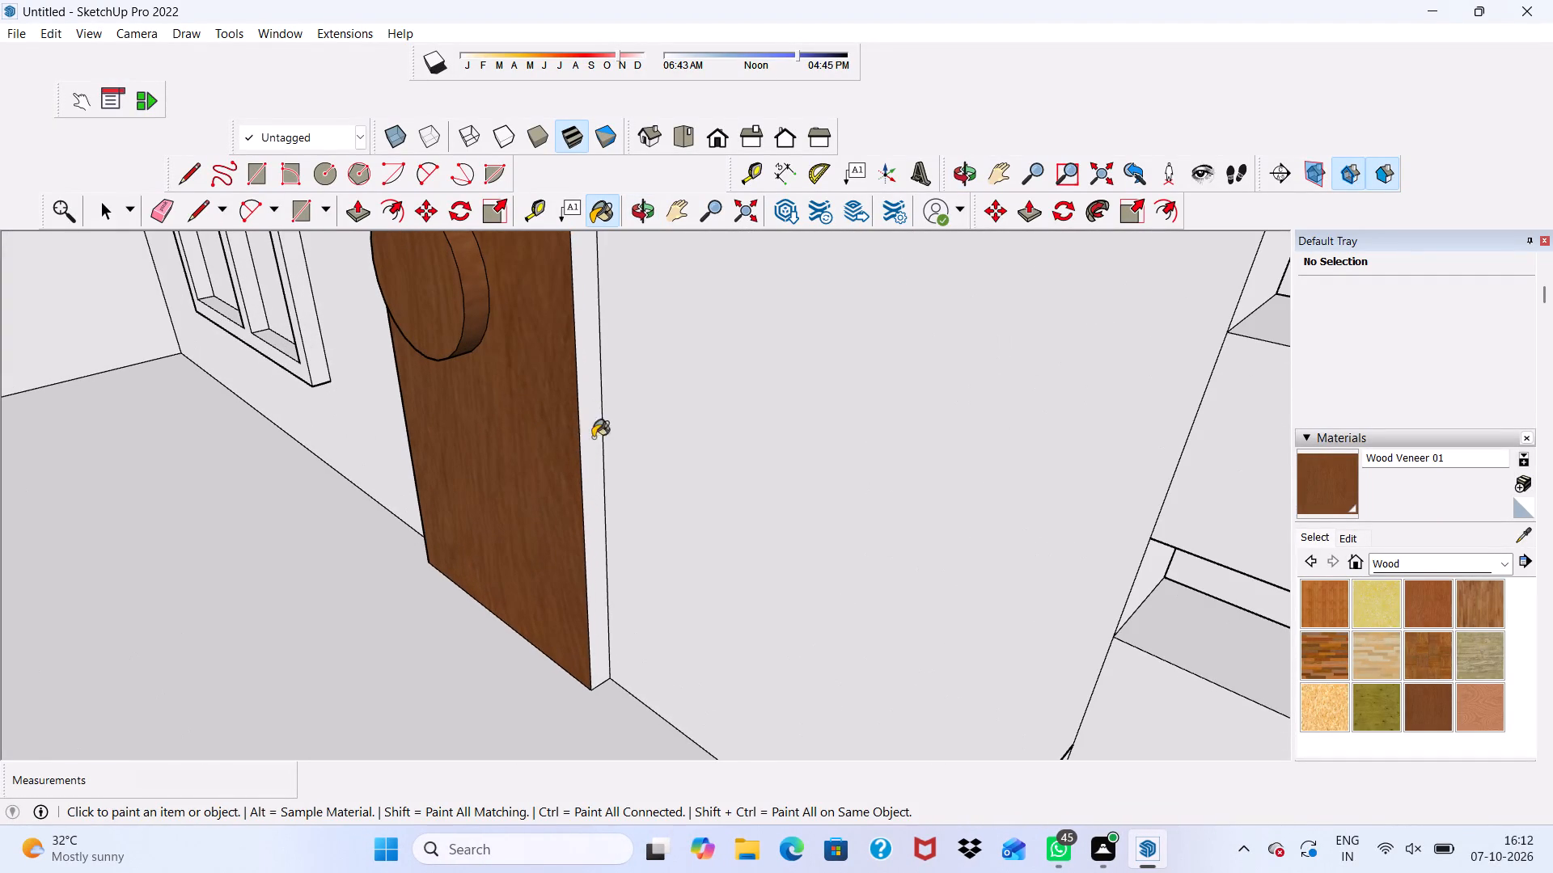
{"action": "scroll", "coordinate": [605, 520], "scroll_direction": "down", "scroll_amount": 11}
{"action": "scroll", "coordinate": [559, 283], "scroll_direction": "up", "scroll_amount": 11}
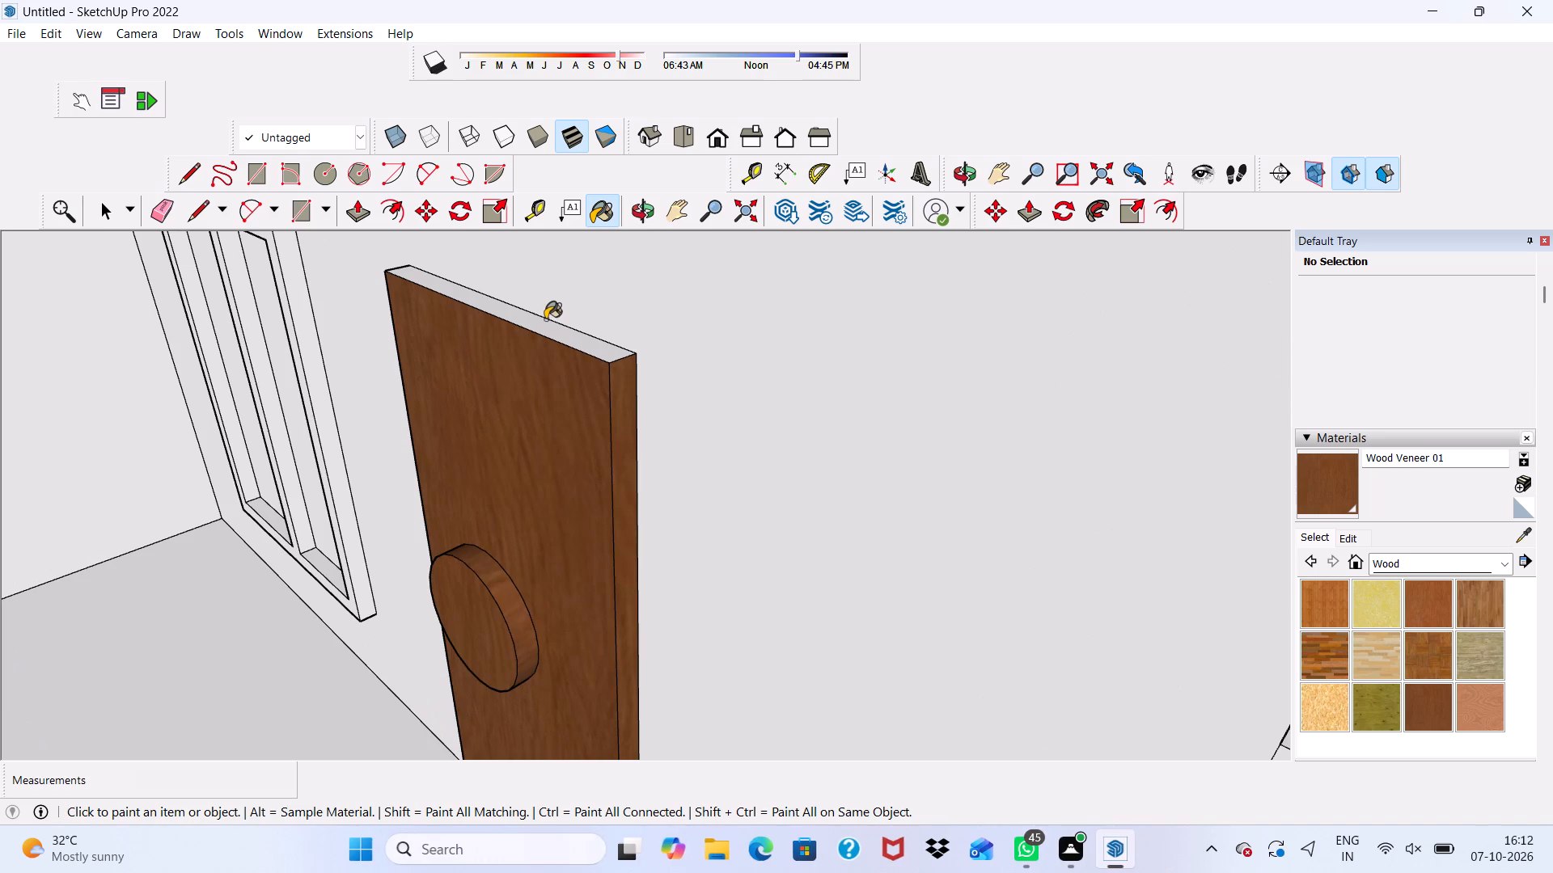
{"action": "scroll", "coordinate": [533, 335], "scroll_direction": "up", "scroll_amount": 4}
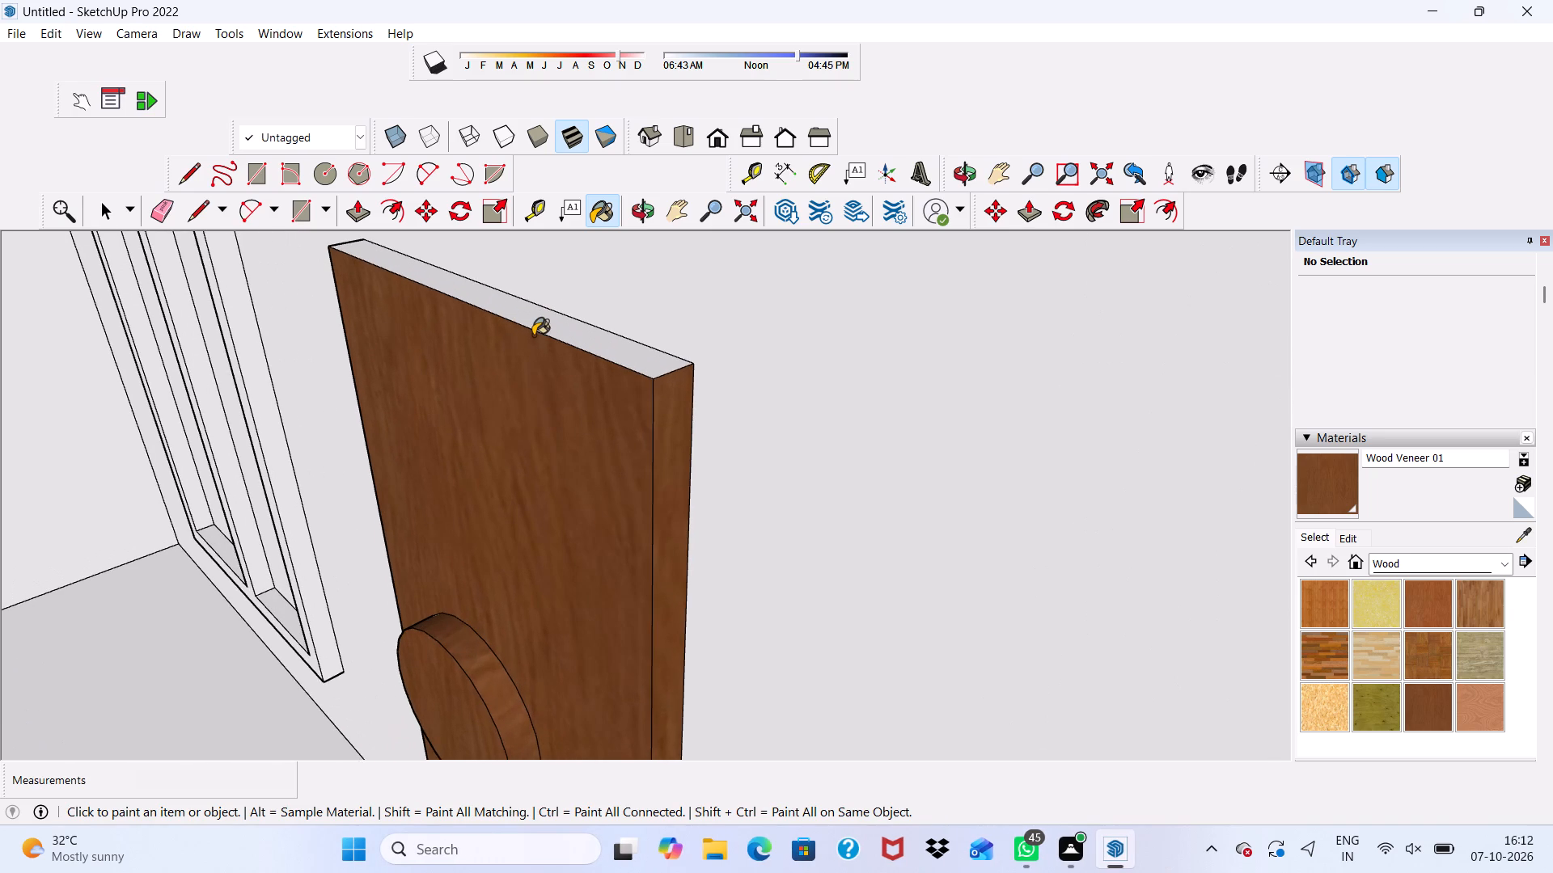
{"action": "scroll", "coordinate": [533, 335], "scroll_direction": "up", "scroll_amount": 3}
{"action": "left_click", "coordinate": [541, 326]}
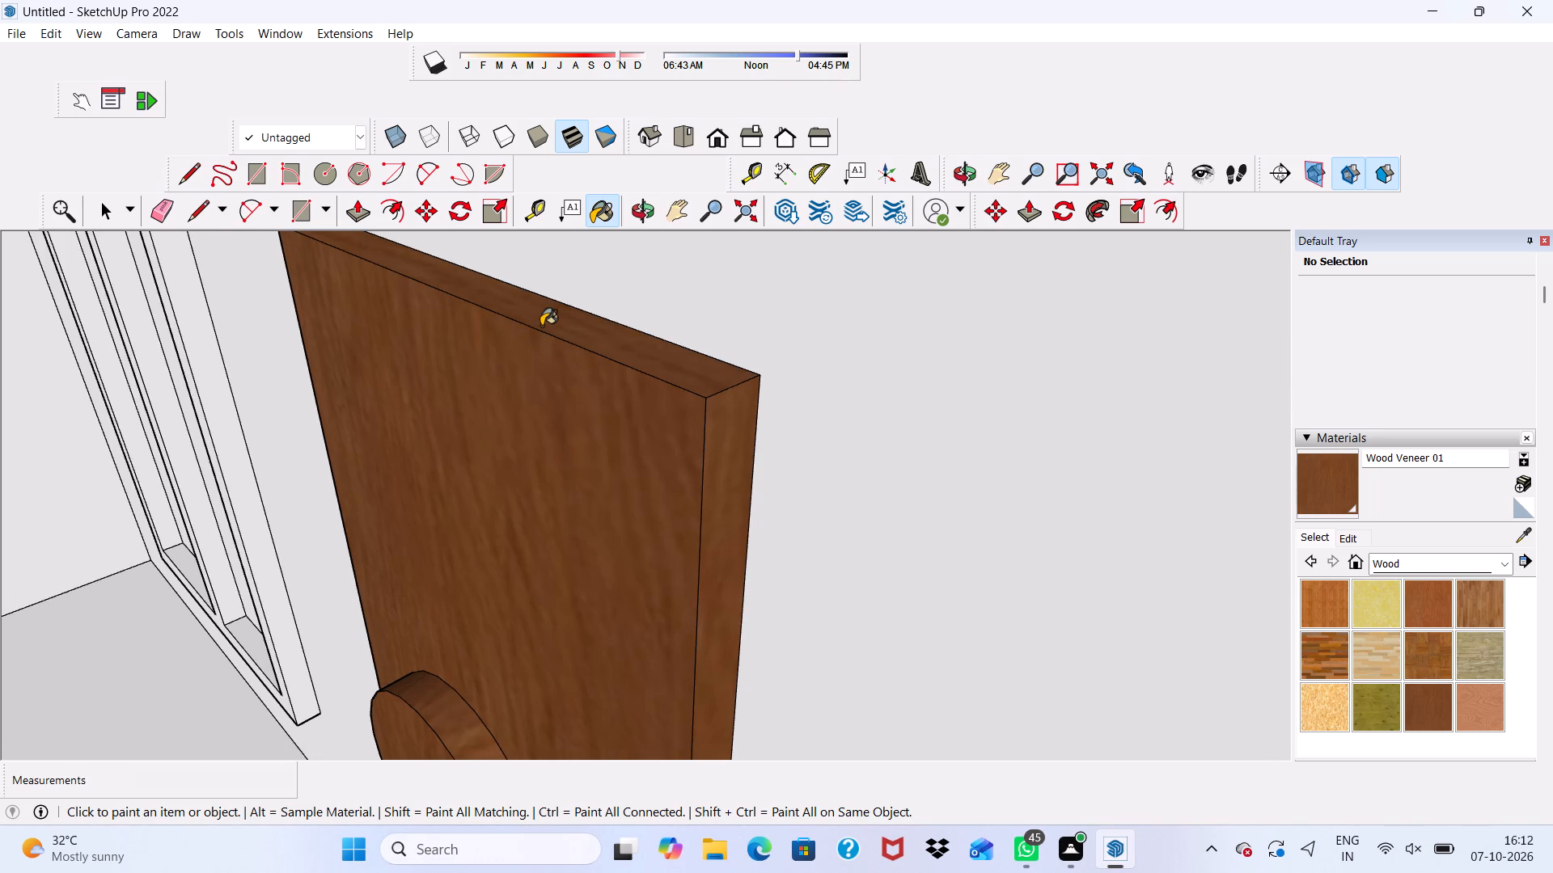
{"action": "scroll", "coordinate": [541, 326], "scroll_direction": "down", "scroll_amount": 2}
{"action": "scroll", "coordinate": [472, 404], "scroll_direction": "down", "scroll_amount": 1}
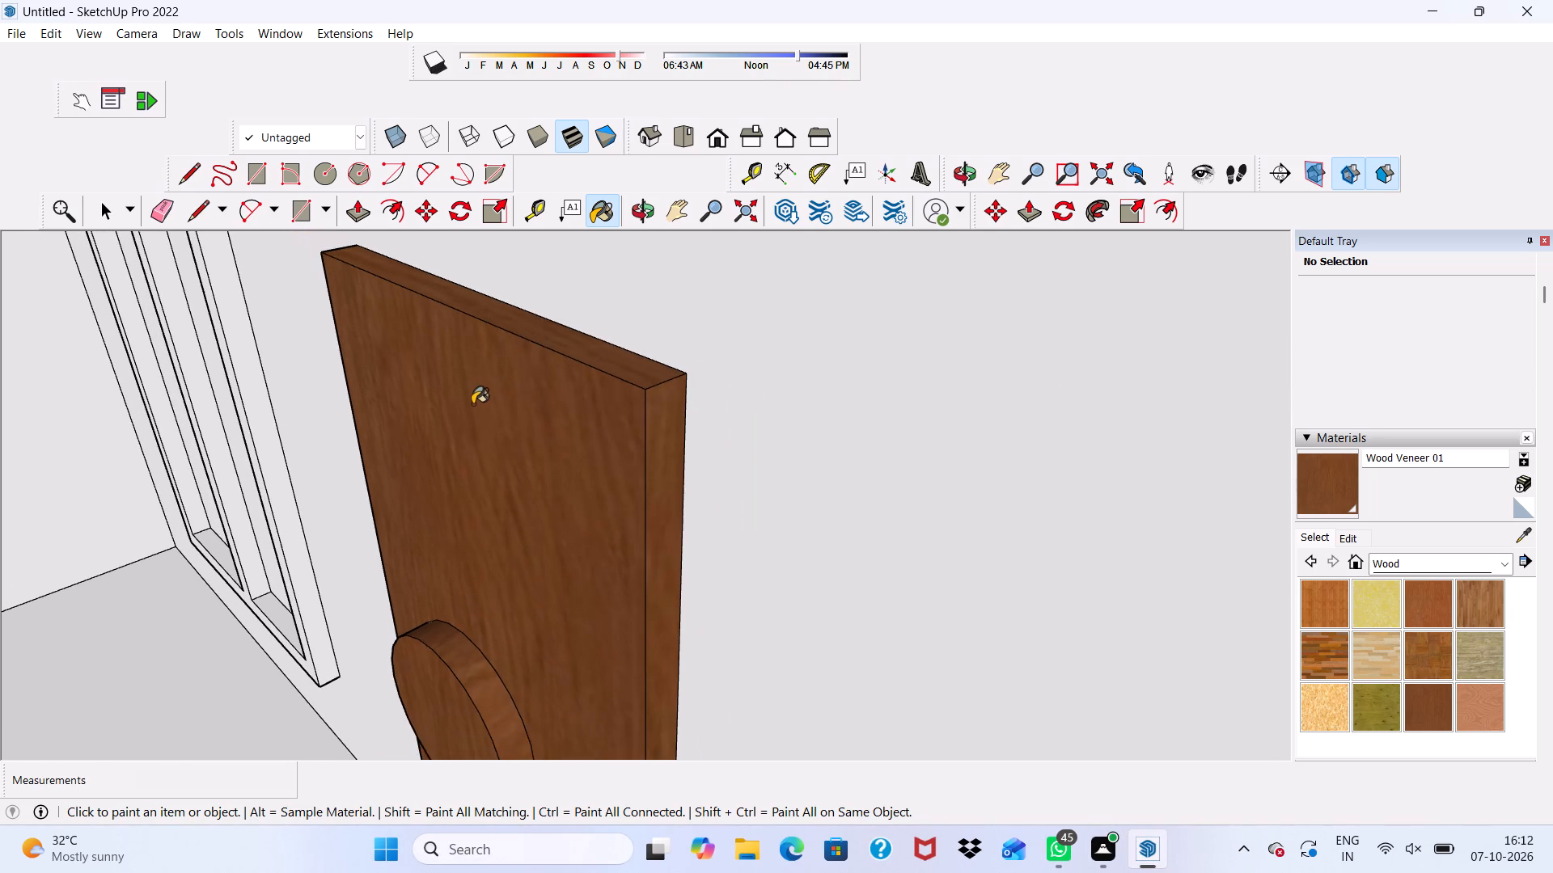
{"action": "middle_click_drag", "start_coordinate": [475, 419], "coordinate": [657, 369]}
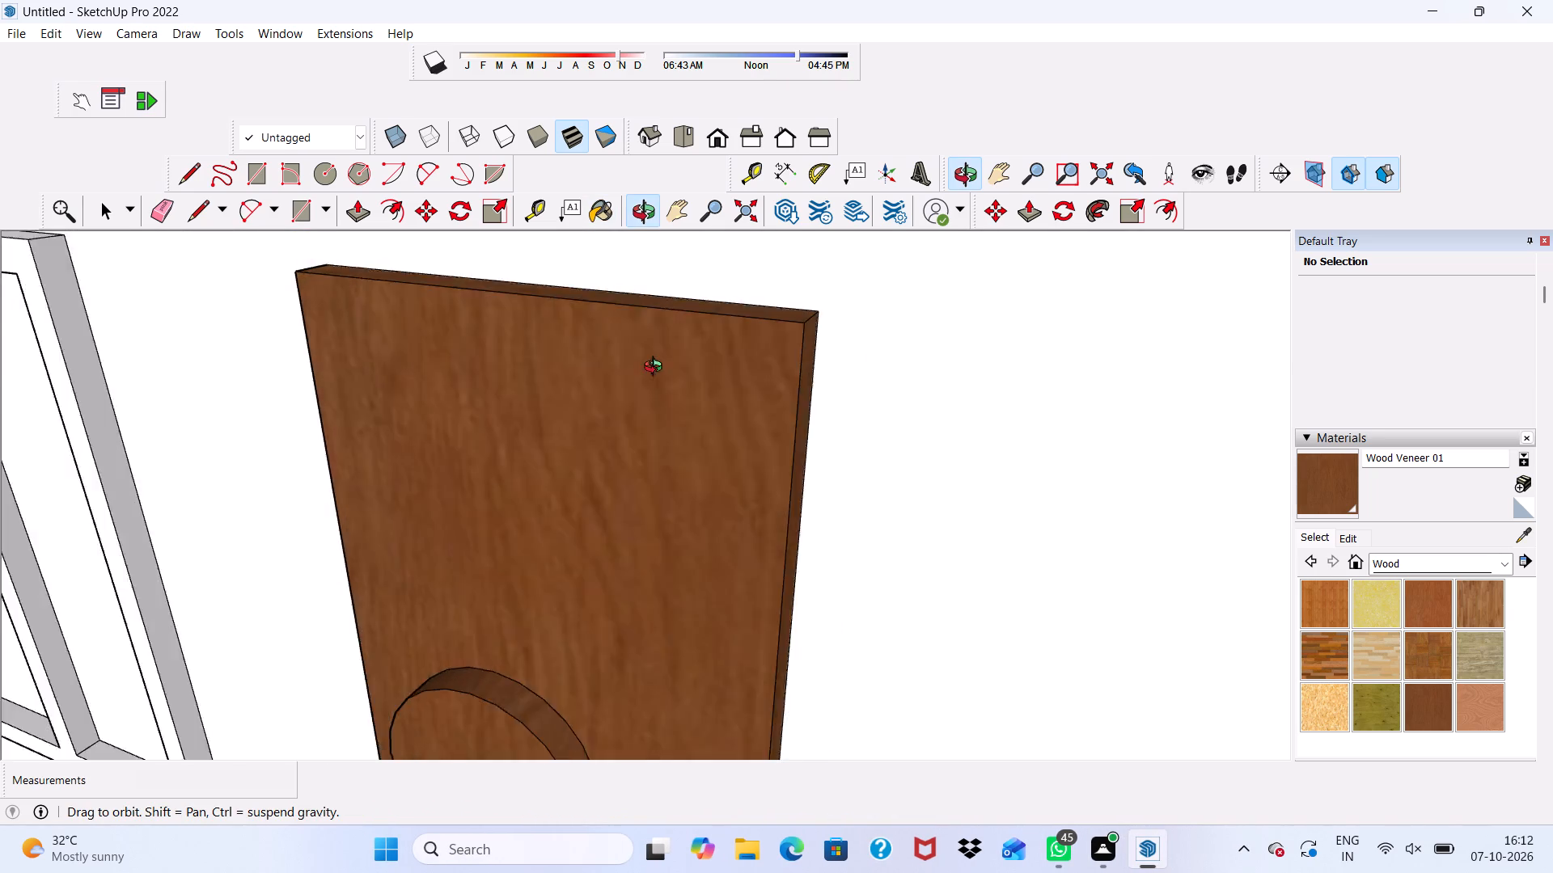
Paint the window-side edge of the adjacent facade's top-floor door with Wood Veneer 01.
{"action": "middle_click_drag", "start_coordinate": [657, 369], "coordinate": [971, 312]}
{"action": "scroll", "coordinate": [535, 397], "scroll_direction": "up", "scroll_amount": 3}
{"action": "scroll", "coordinate": [534, 396], "scroll_direction": "down", "scroll_amount": 1}
{"action": "left_click", "coordinate": [534, 396]}
Look around all sides of the building for facades whose doors still need a material.
{"action": "scroll", "coordinate": [534, 396], "scroll_direction": "down", "scroll_amount": 7}
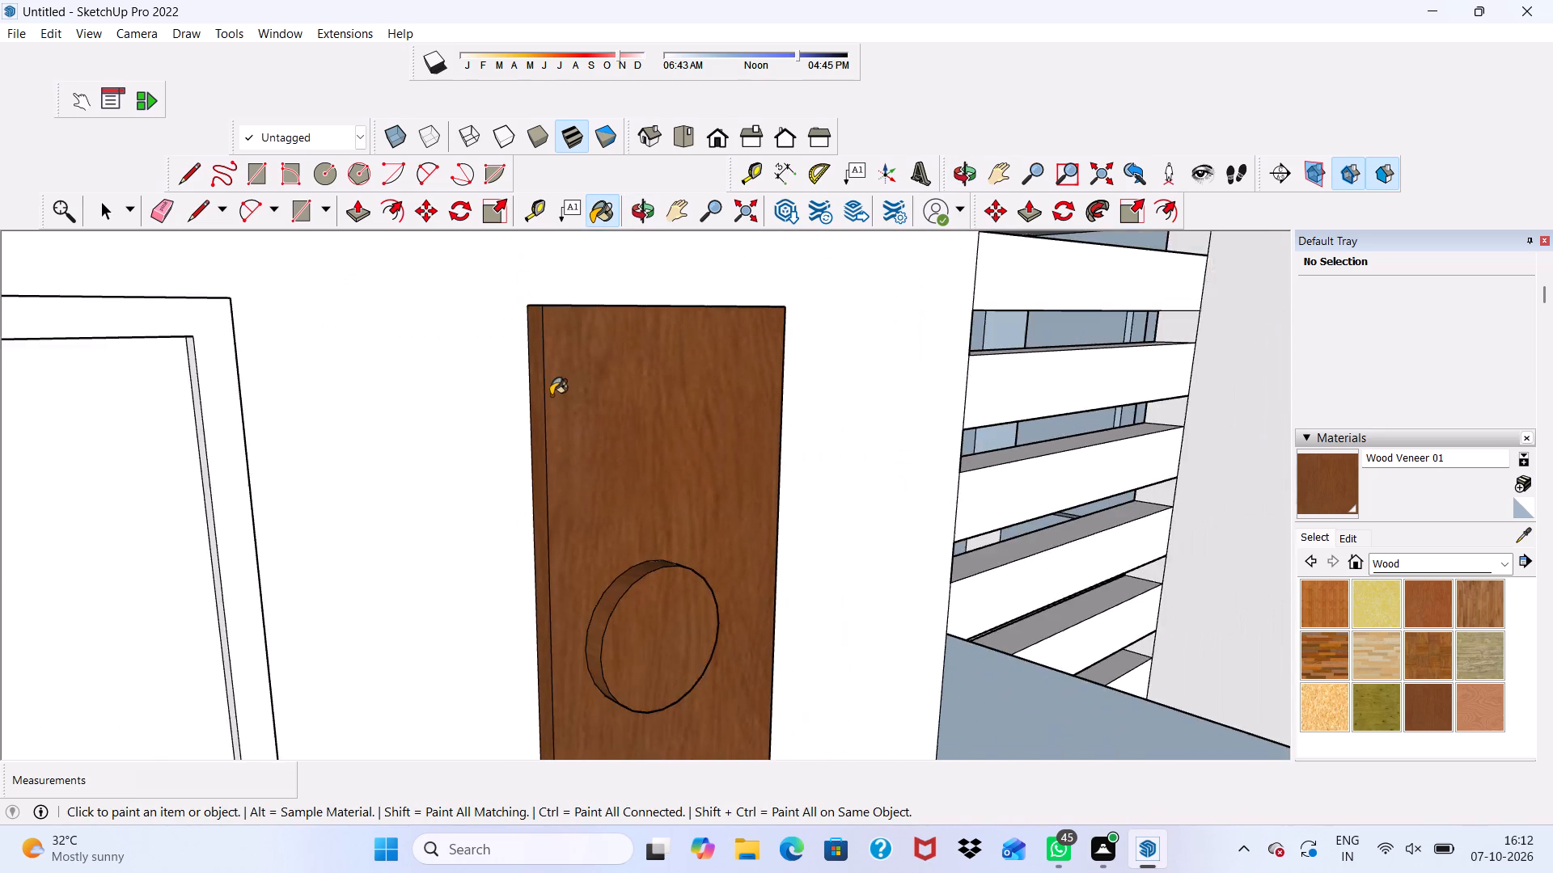
{"action": "scroll", "coordinate": [551, 395], "scroll_direction": "down", "scroll_amount": 20}
{"action": "scroll", "coordinate": [551, 395], "scroll_direction": "down", "scroll_amount": 6}
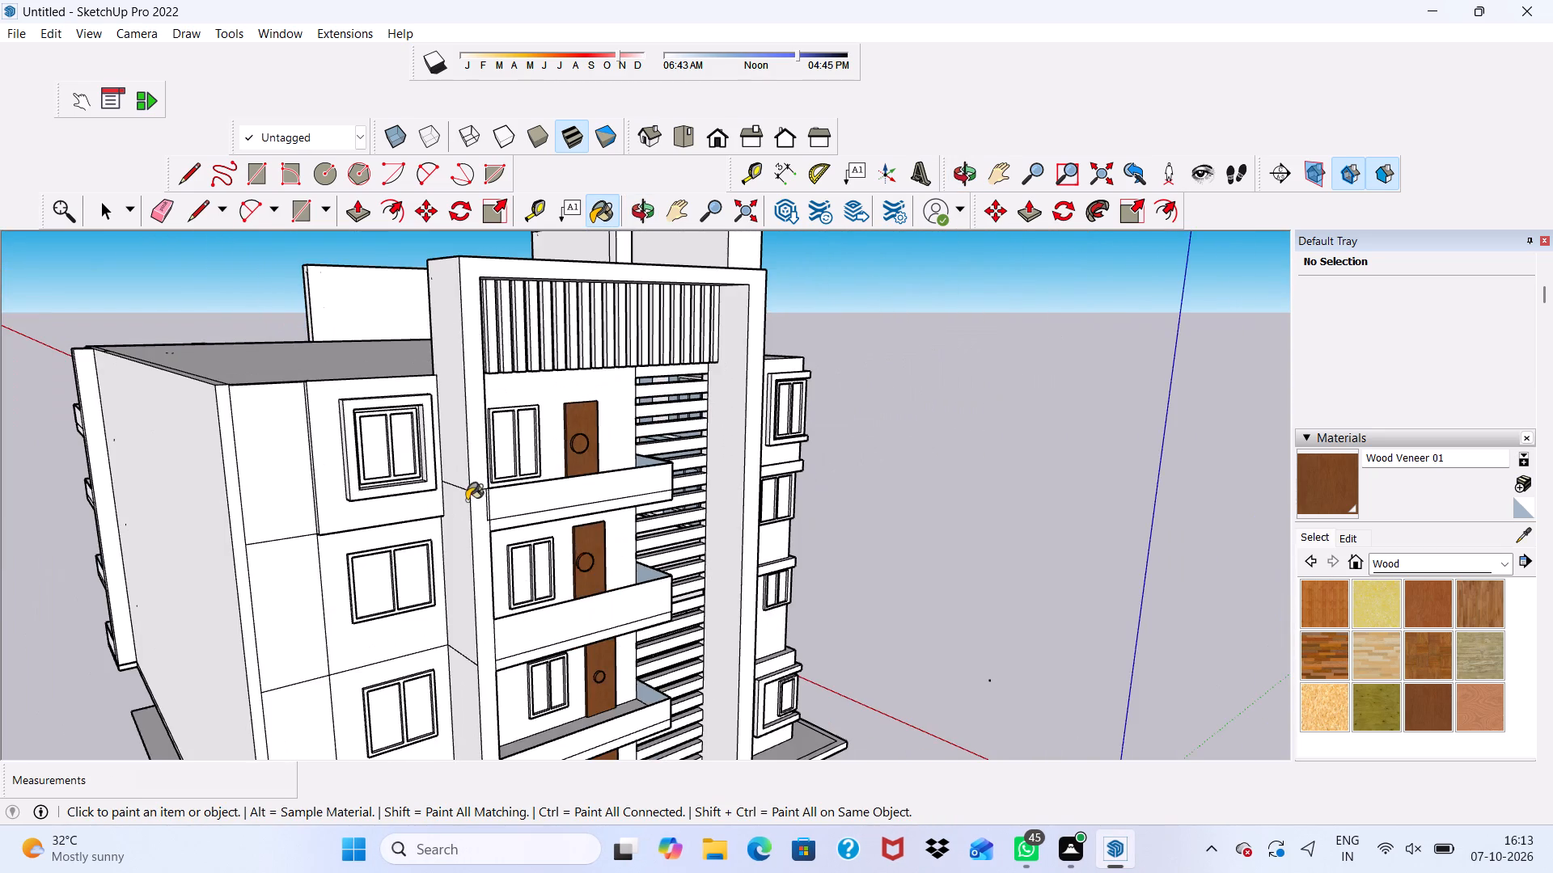
{"action": "scroll", "coordinate": [467, 500], "scroll_direction": "down", "scroll_amount": 9}
{"action": "middle_click_drag", "start_coordinate": [565, 524], "coordinate": [263, 538]}
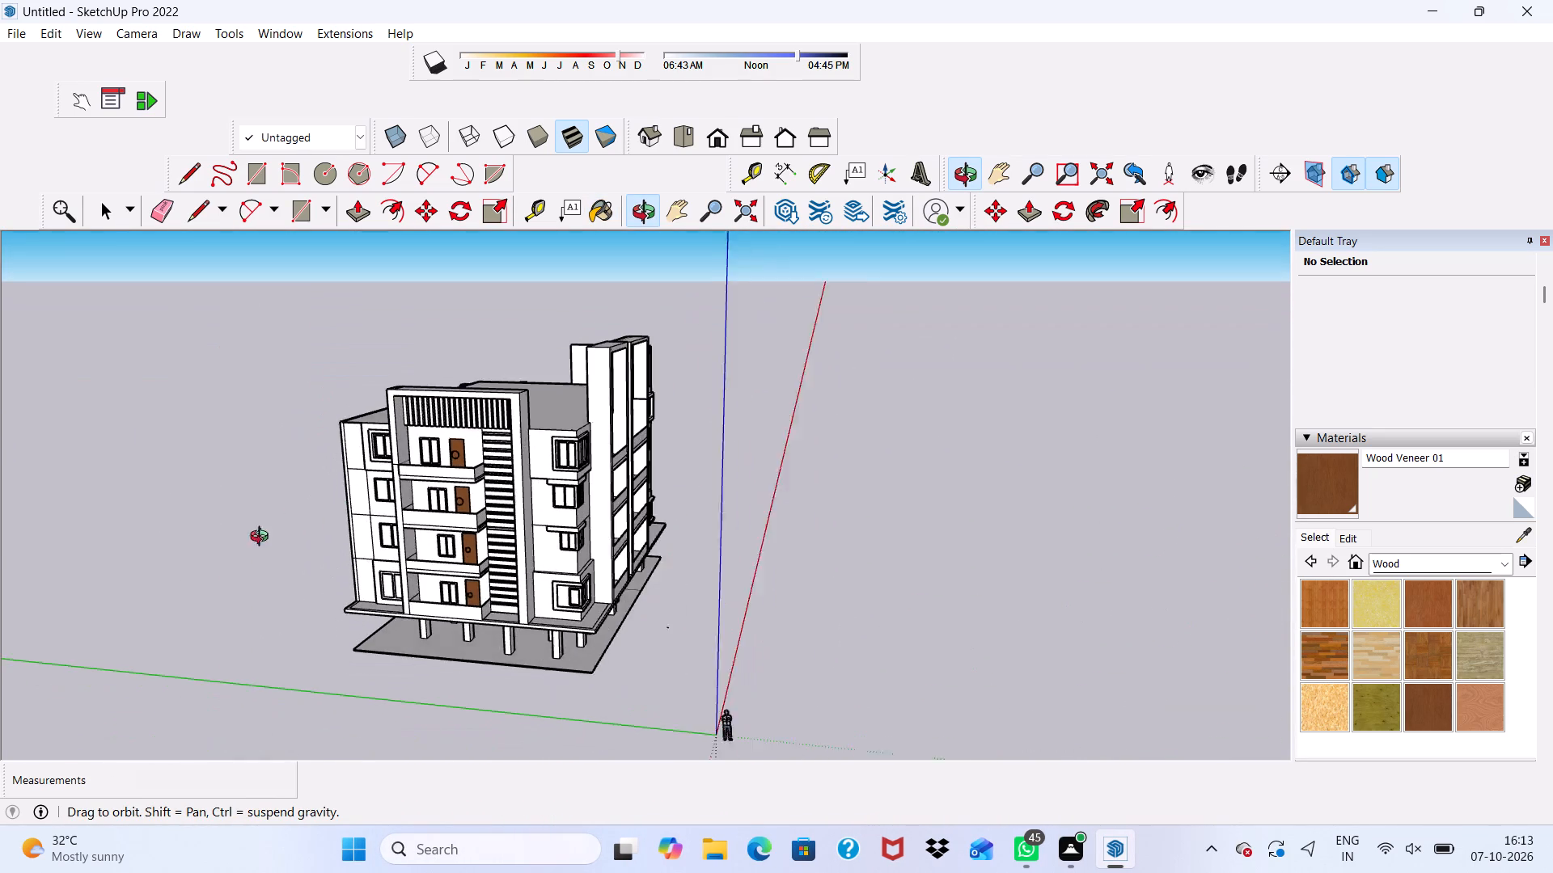
{"action": "middle_click_drag", "start_coordinate": [263, 538], "coordinate": [239, 542]}
{"action": "scroll", "coordinate": [251, 561], "scroll_direction": "down", "scroll_amount": 4}
{"action": "scroll", "coordinate": [378, 562], "scroll_direction": "down", "scroll_amount": 3}
{"action": "scroll", "coordinate": [481, 564], "scroll_direction": "up", "scroll_amount": 6}
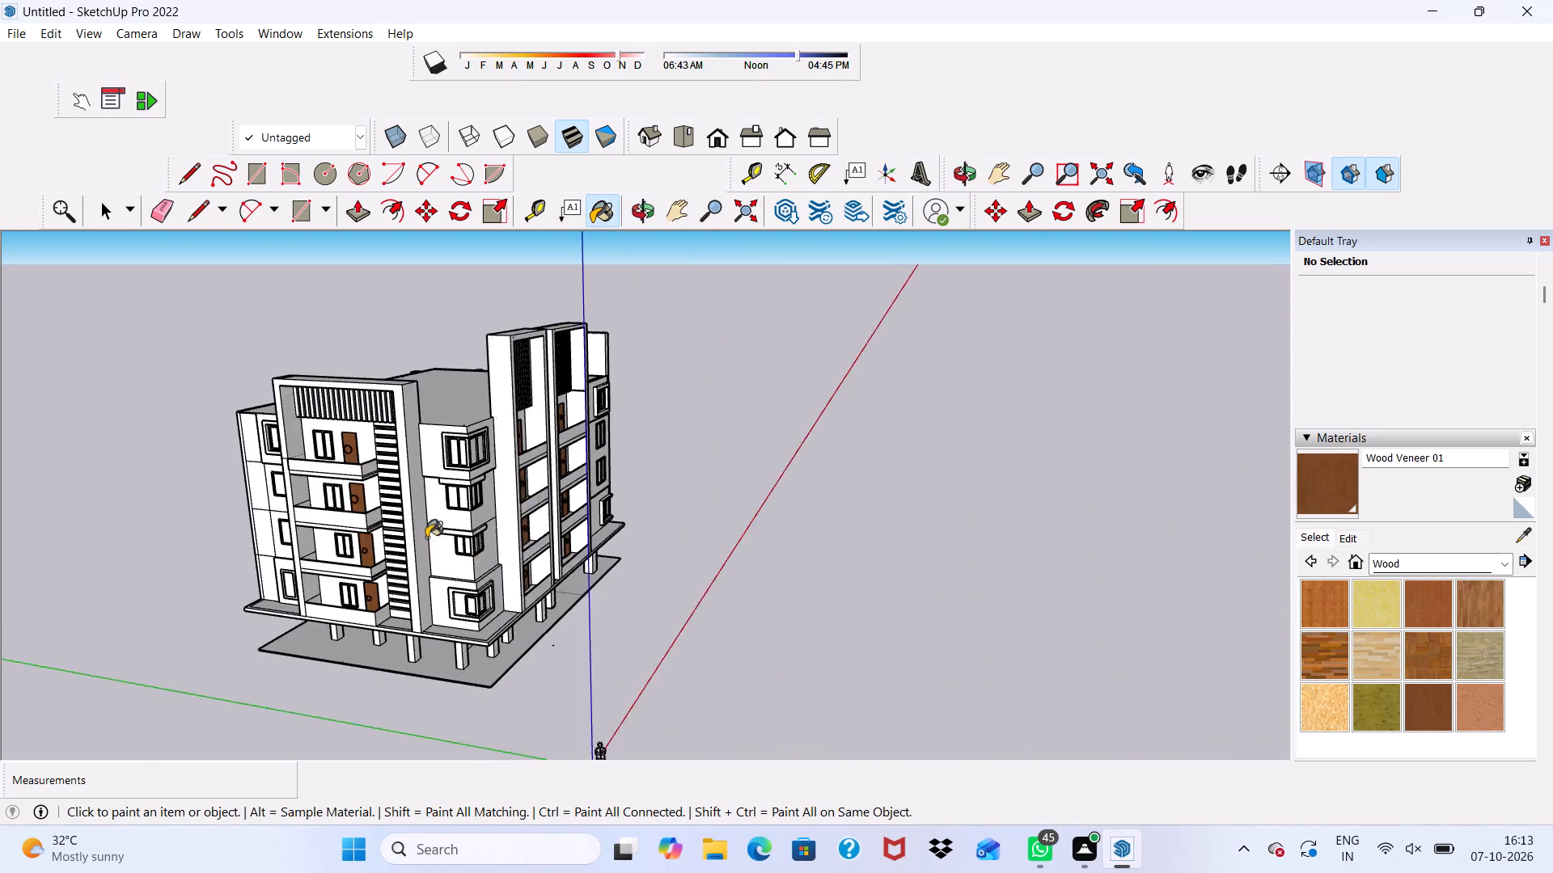
{"action": "scroll", "coordinate": [426, 538], "scroll_direction": "up", "scroll_amount": 4}
{"action": "middle_click_drag", "start_coordinate": [189, 534], "coordinate": [678, 474]}
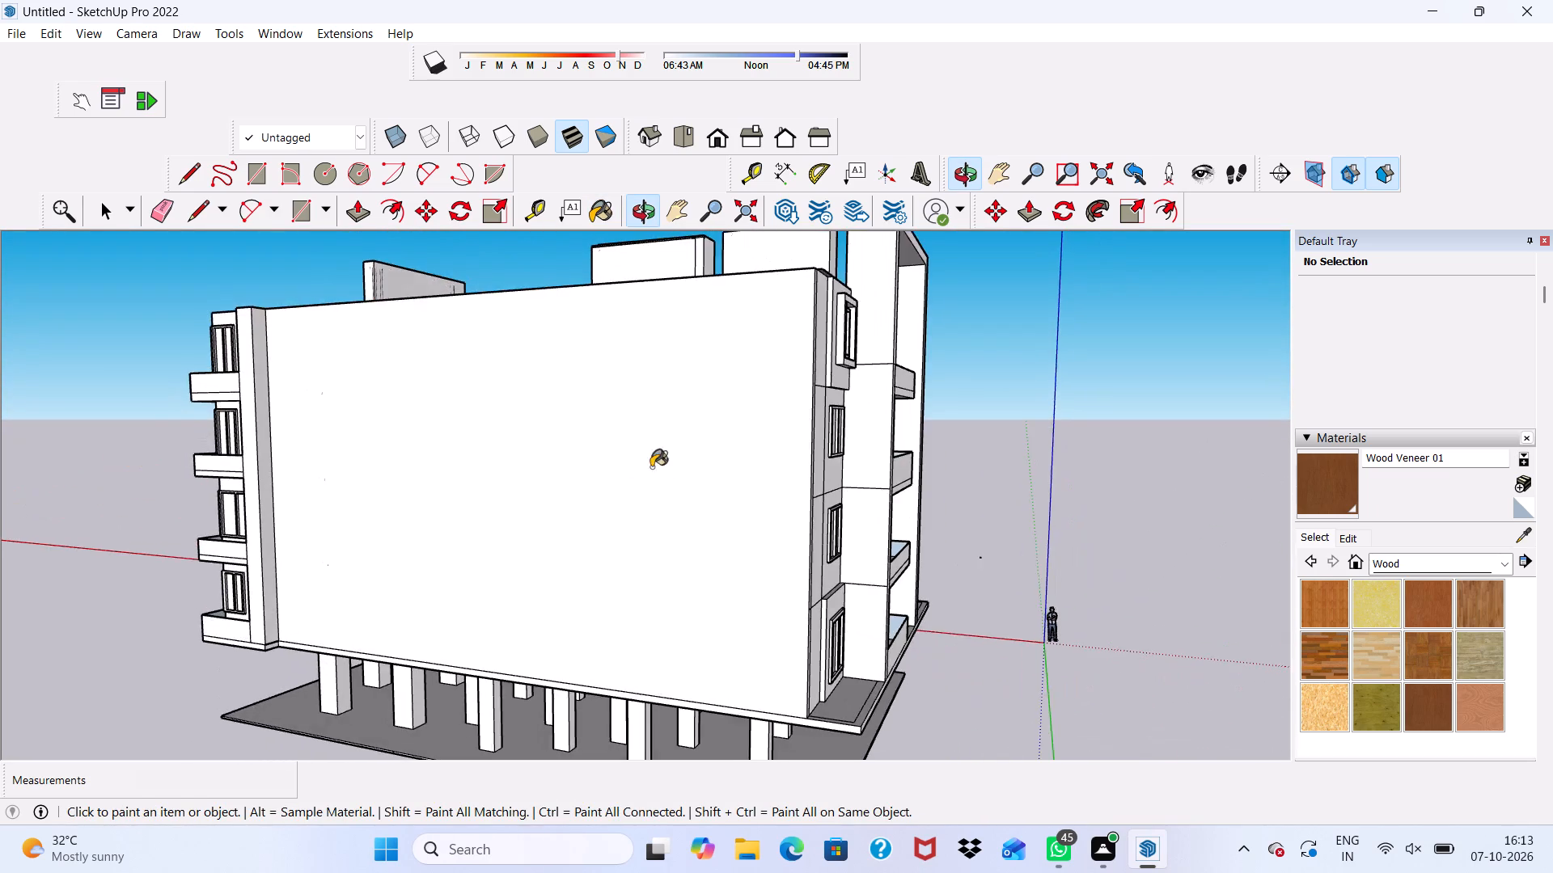
{"action": "scroll", "coordinate": [619, 470], "scroll_direction": "down", "scroll_amount": 5}
{"action": "scroll", "coordinate": [780, 465], "scroll_direction": "up", "scroll_amount": 3}
{"action": "scroll", "coordinate": [544, 512], "scroll_direction": "down", "scroll_amount": 4}
{"action": "middle_click_drag", "start_coordinate": [661, 487], "coordinate": [193, 532]}
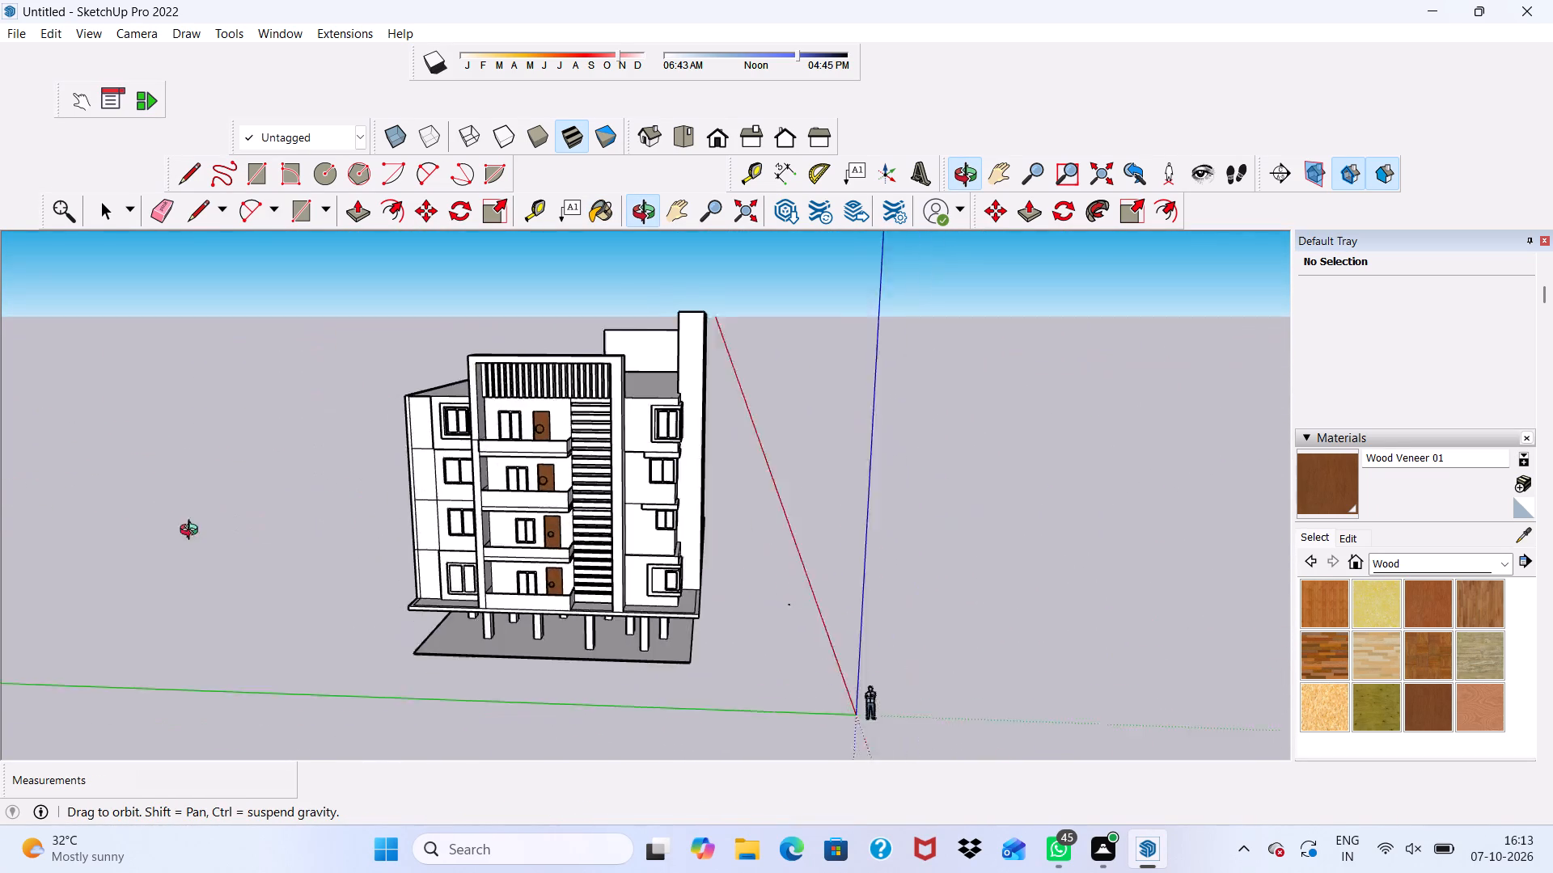
{"action": "middle_click_drag", "start_coordinate": [193, 532], "coordinate": [107, 544]}
{"action": "scroll", "coordinate": [654, 493], "scroll_direction": "up", "scroll_amount": 4}
{"action": "middle_click_drag", "start_coordinate": [654, 493], "coordinate": [260, 480]}
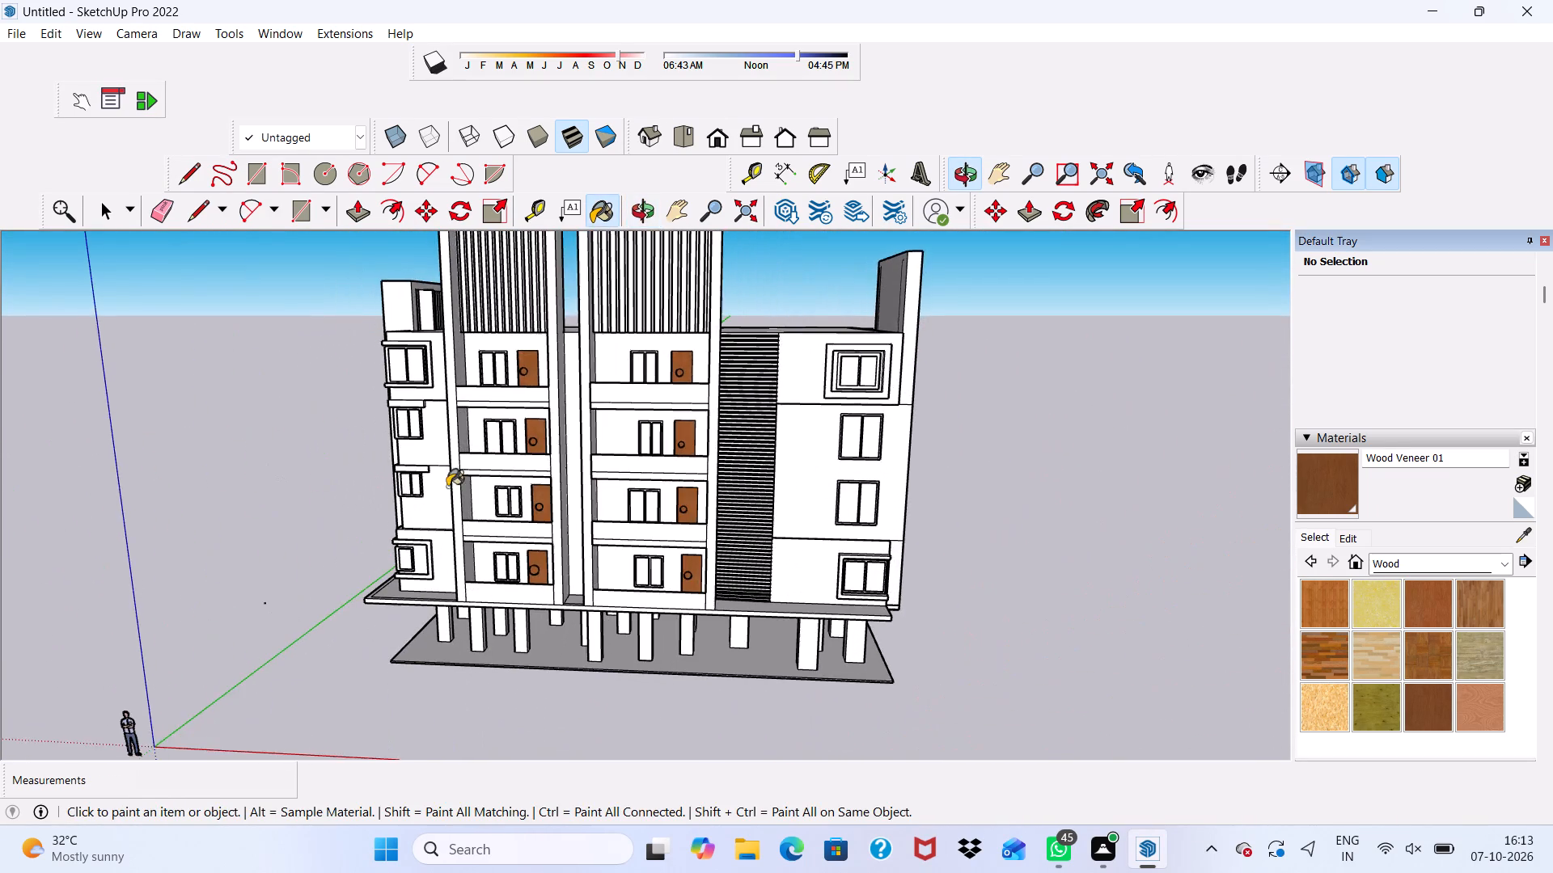
{"action": "scroll", "coordinate": [631, 450], "scroll_direction": "up", "scroll_amount": 4}
{"action": "scroll", "coordinate": [726, 446], "scroll_direction": "down", "scroll_amount": 5}
{"action": "middle_click_drag", "start_coordinate": [804, 487], "coordinate": [565, 480]}
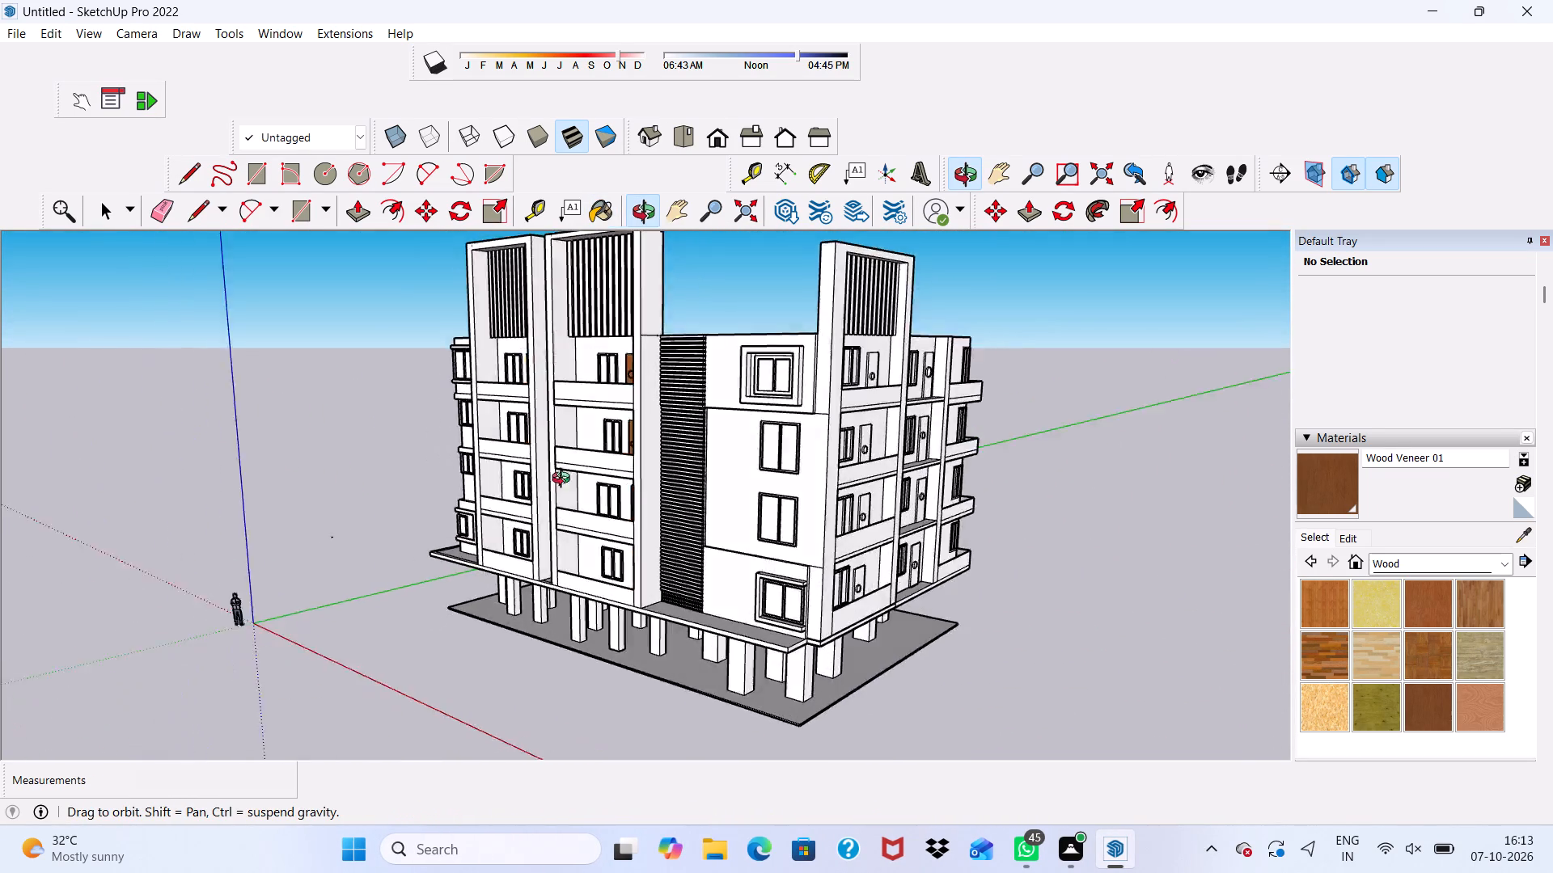
{"action": "middle_click_drag", "start_coordinate": [565, 480], "coordinate": [350, 498]}
Paint the front face, knob face, knob rim and window-side edge of the third facade's top-floor door in the slatted bay with Wood Veneer 01.
{"action": "scroll", "coordinate": [635, 471], "scroll_direction": "up", "scroll_amount": 3}
{"action": "scroll", "coordinate": [727, 376], "scroll_direction": "up", "scroll_amount": 9}
{"action": "left_click", "coordinate": [734, 371]}
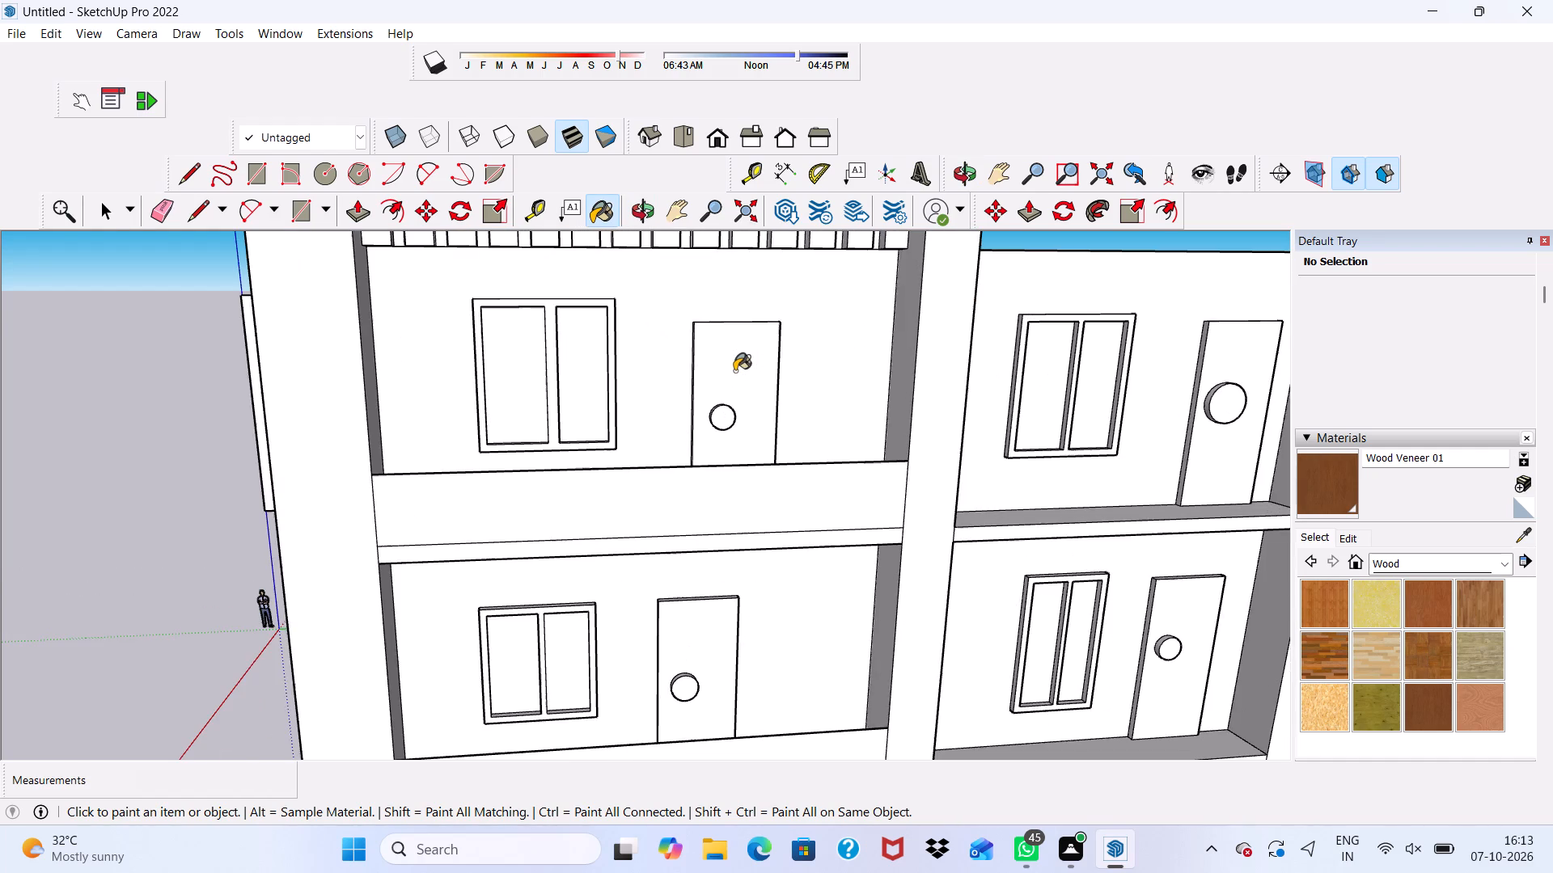
{"action": "scroll", "coordinate": [720, 376], "scroll_direction": "up", "scroll_amount": 4}
{"action": "left_click", "coordinate": [730, 428]}
{"action": "scroll", "coordinate": [718, 421], "scroll_direction": "up", "scroll_amount": 14}
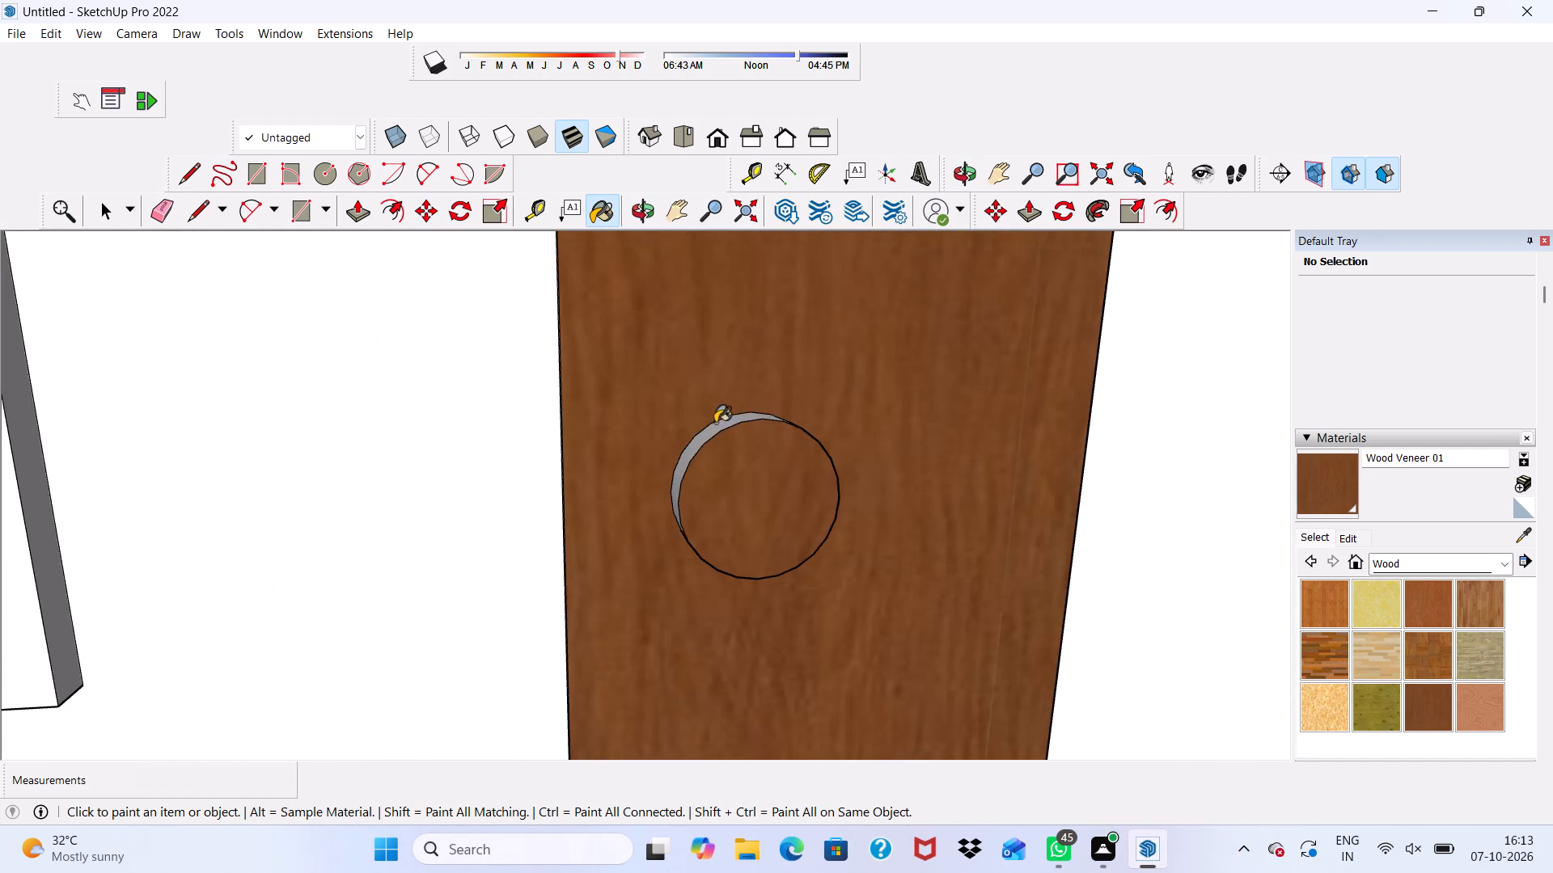
{"action": "left_click", "coordinate": [725, 427]}
{"action": "scroll", "coordinate": [726, 420], "scroll_direction": "down", "scroll_amount": 4}
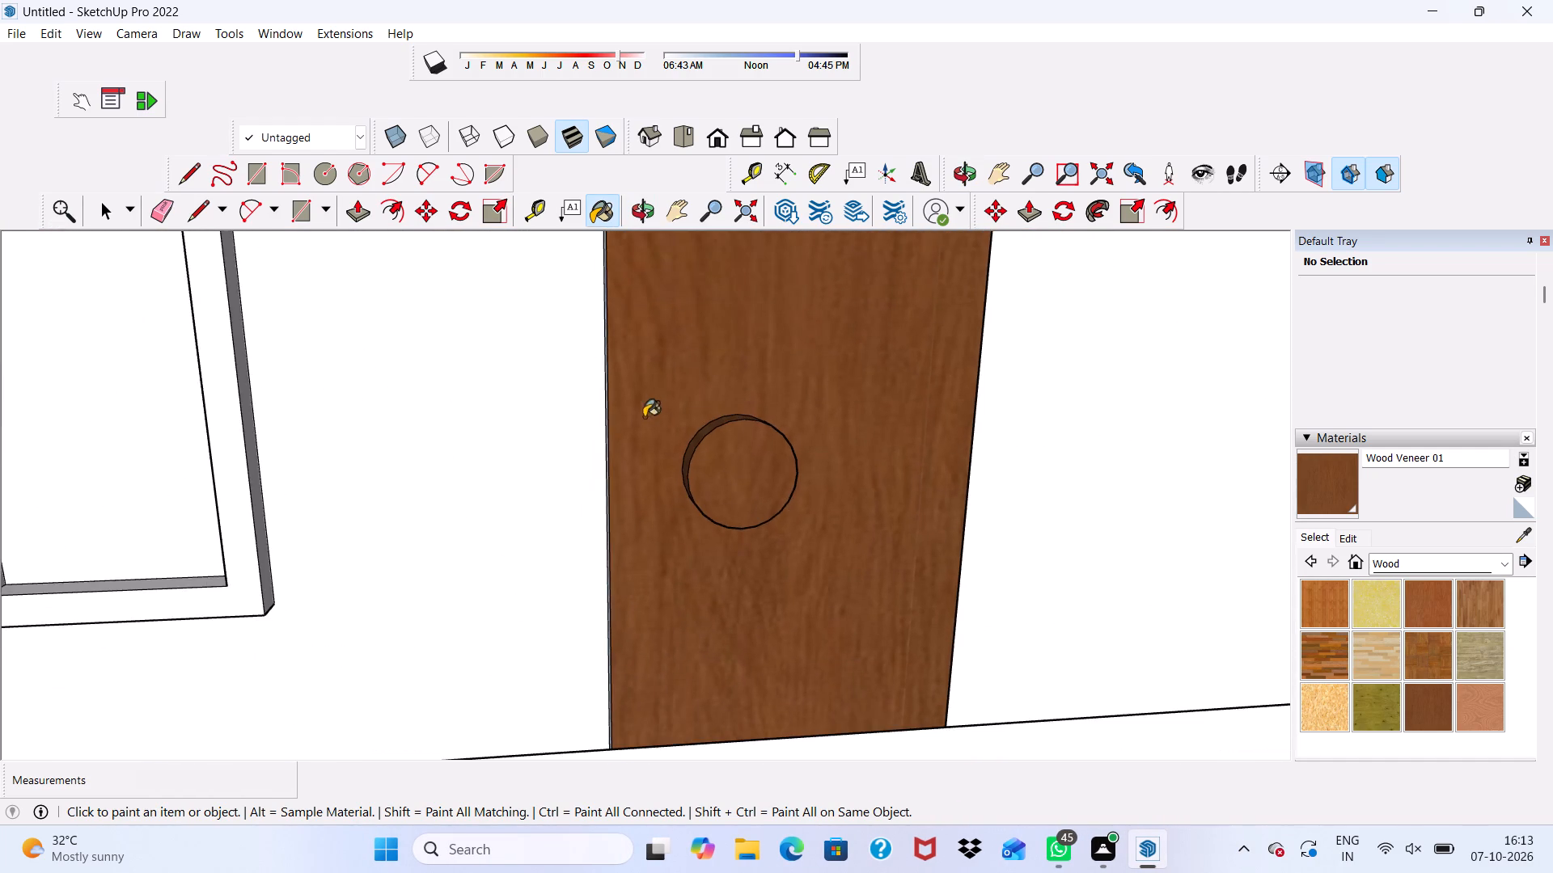
{"action": "middle_click_drag", "start_coordinate": [644, 417], "coordinate": [866, 407]}
{"action": "scroll", "coordinate": [631, 403], "scroll_direction": "up", "scroll_amount": 3}
{"action": "left_click", "coordinate": [603, 400]}
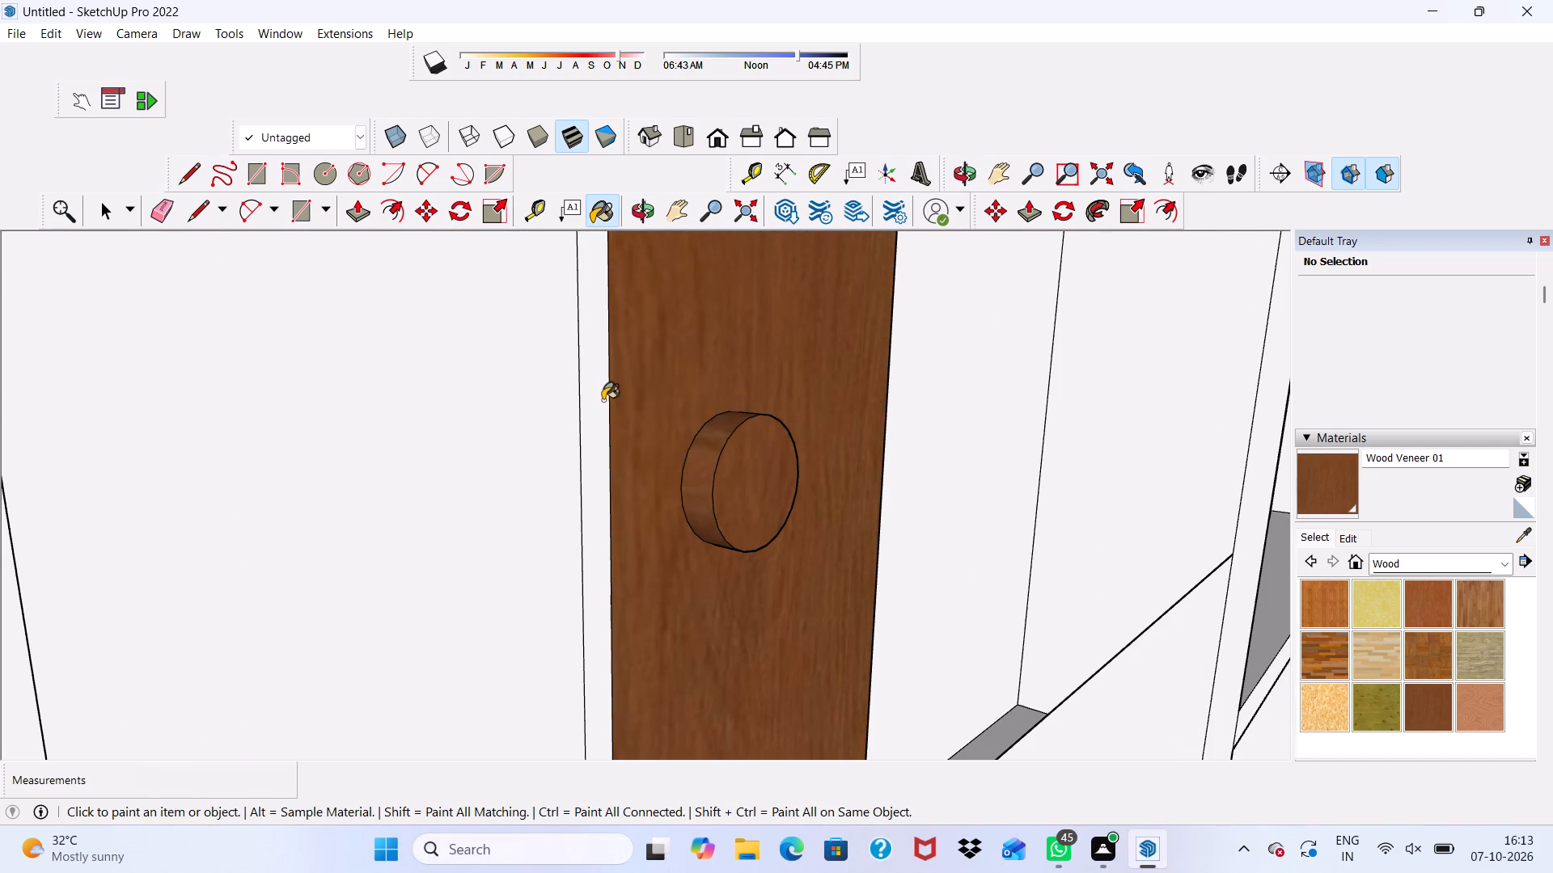
Paint the far side edge and top edge of the third facade's top-floor door in the slatted bay with Wood Veneer 01.
{"action": "scroll", "coordinate": [613, 417], "scroll_direction": "down", "scroll_amount": 12}
{"action": "middle_click_drag", "start_coordinate": [729, 428], "coordinate": [428, 495]}
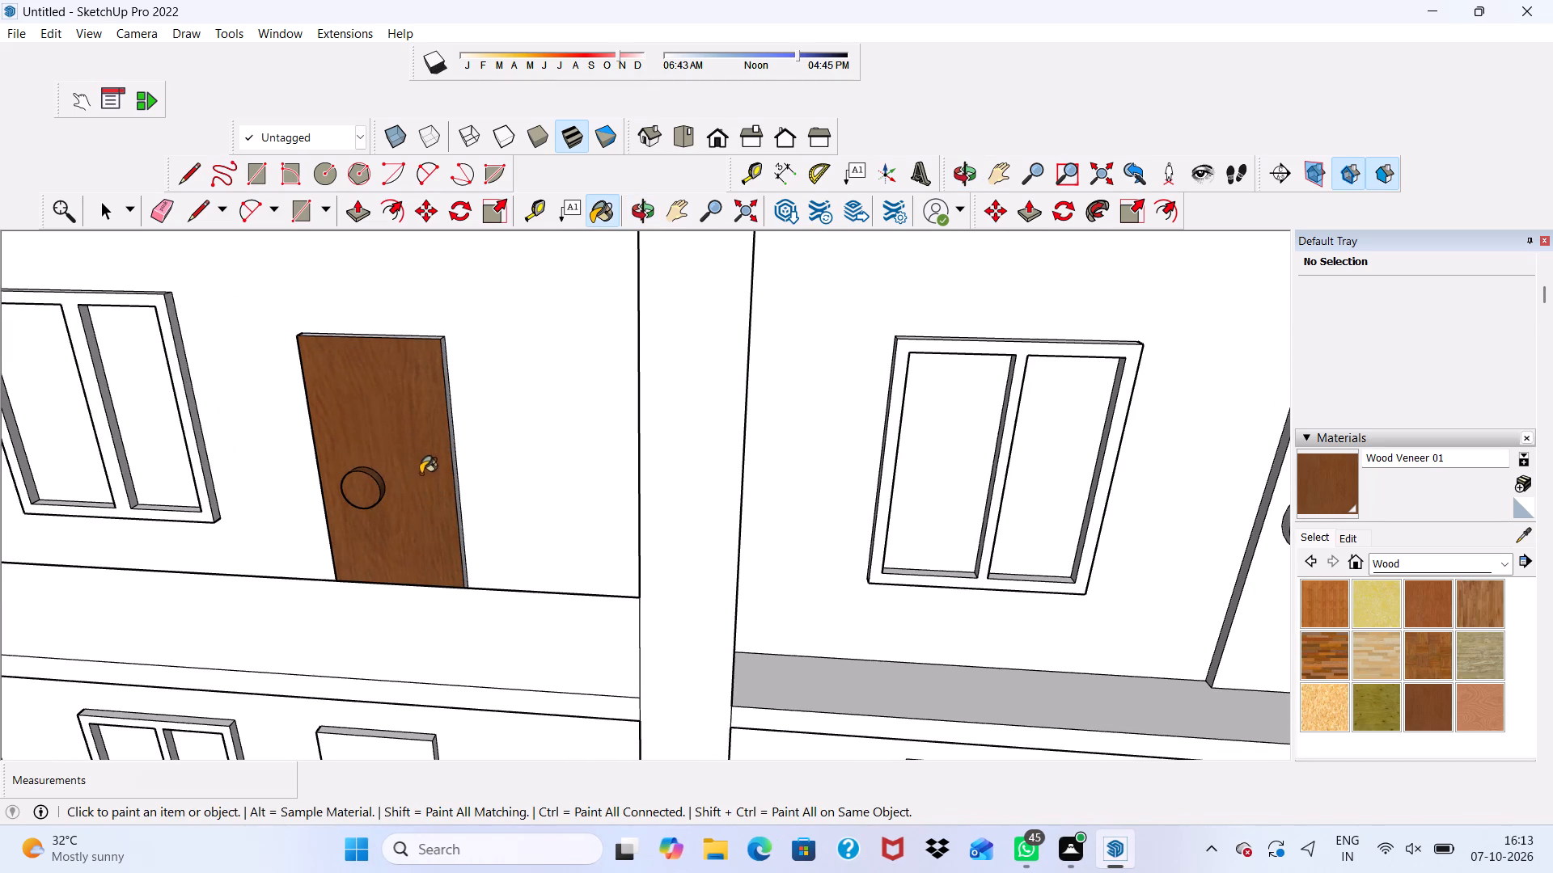
{"action": "scroll", "coordinate": [474, 411], "scroll_direction": "up", "scroll_amount": 12}
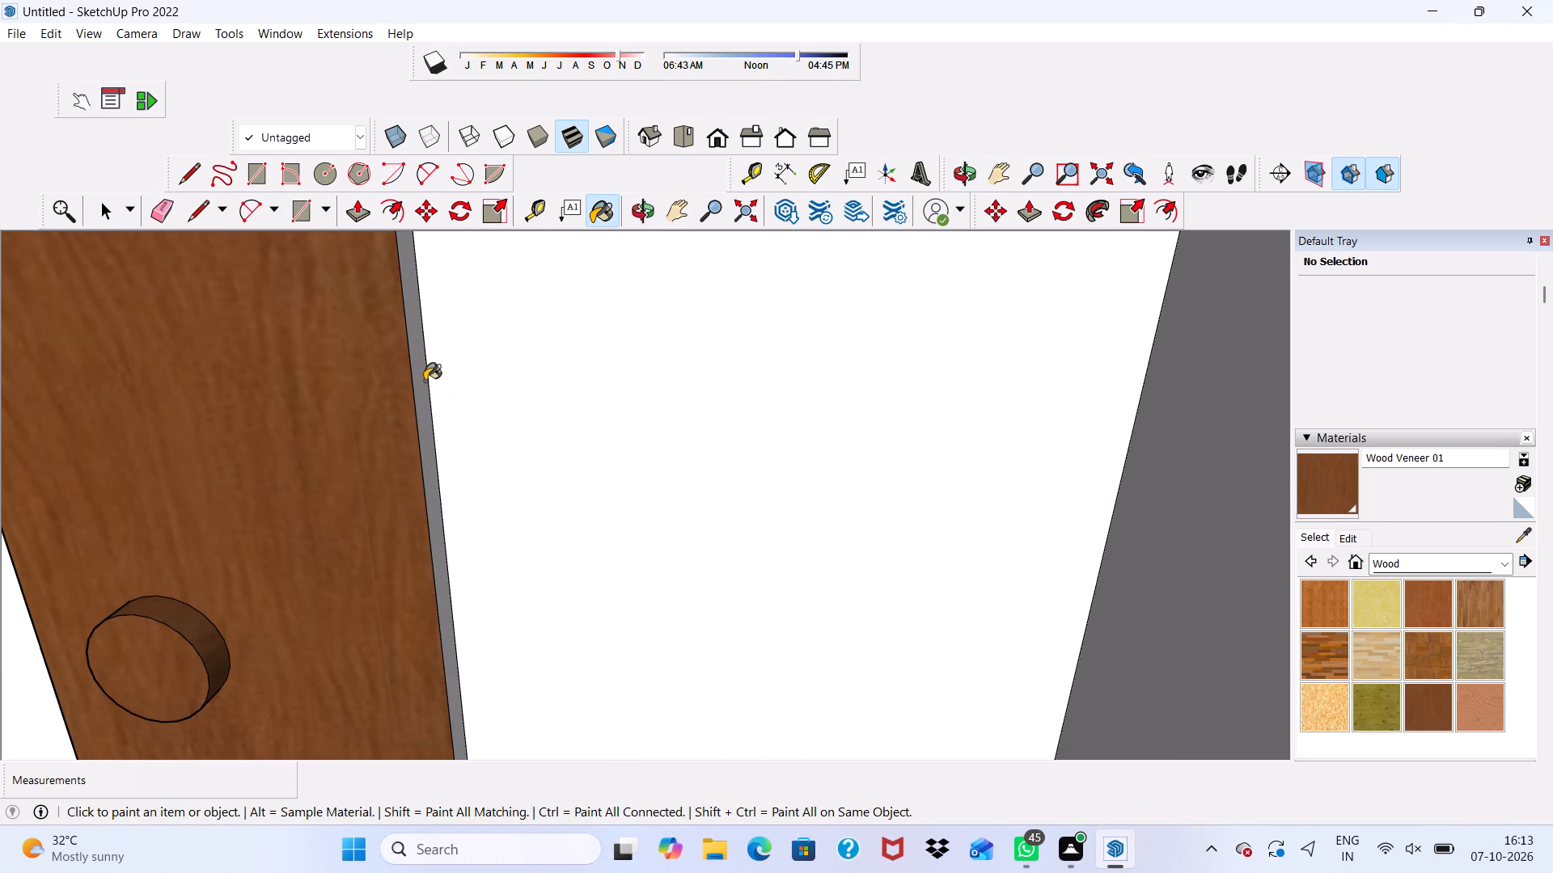
{"action": "scroll", "coordinate": [425, 381], "scroll_direction": "up", "scroll_amount": 5}
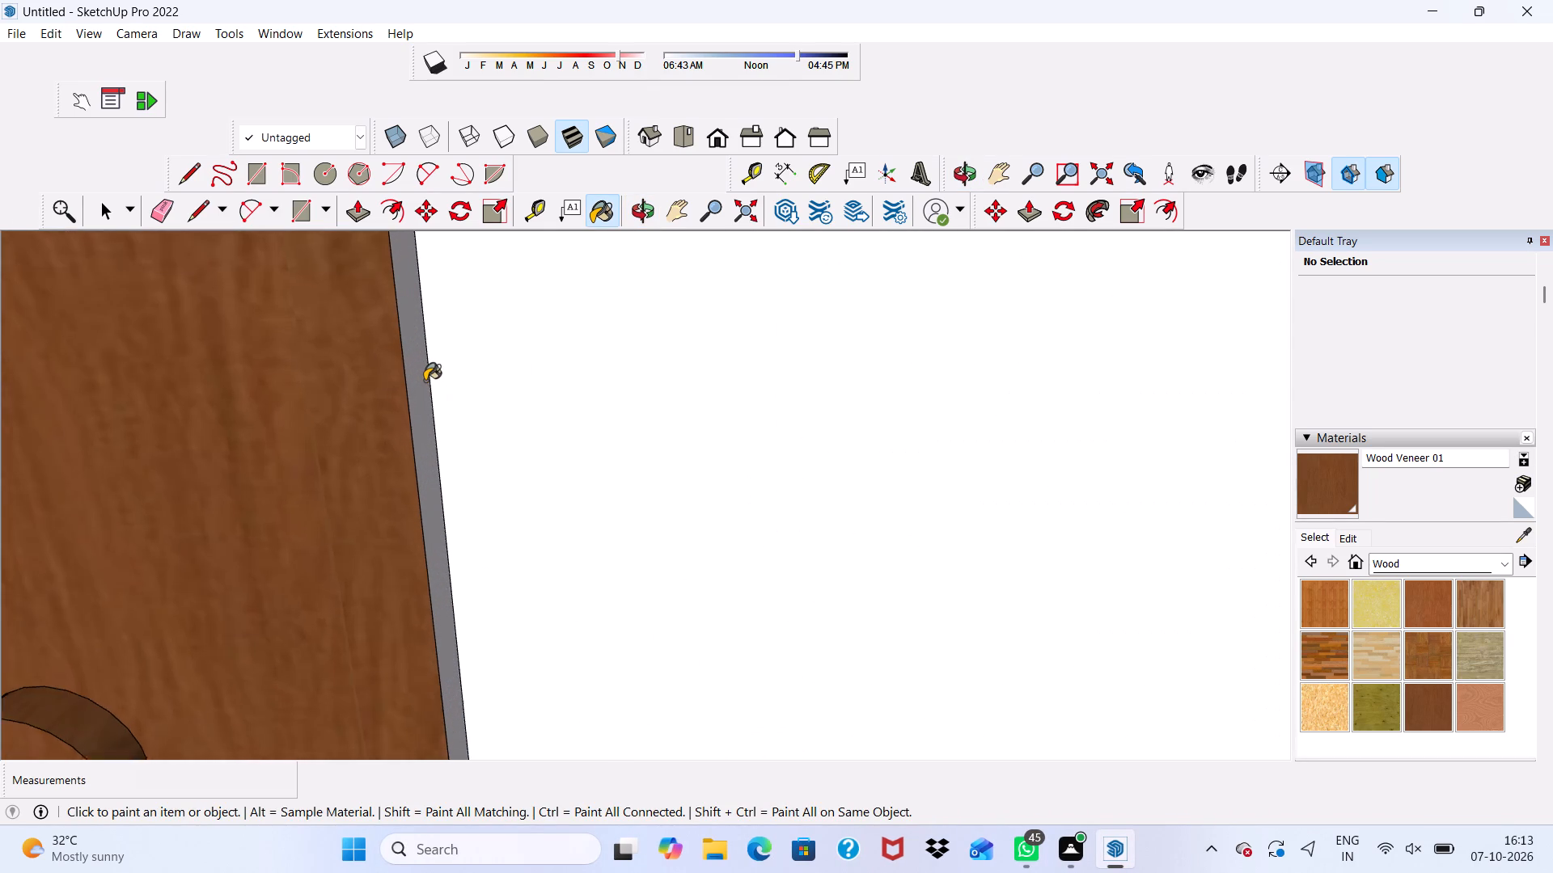
{"action": "scroll", "coordinate": [425, 381], "scroll_direction": "up", "scroll_amount": 1}
{"action": "left_click", "coordinate": [421, 382]}
{"action": "scroll", "coordinate": [421, 383], "scroll_direction": "down", "scroll_amount": 9}
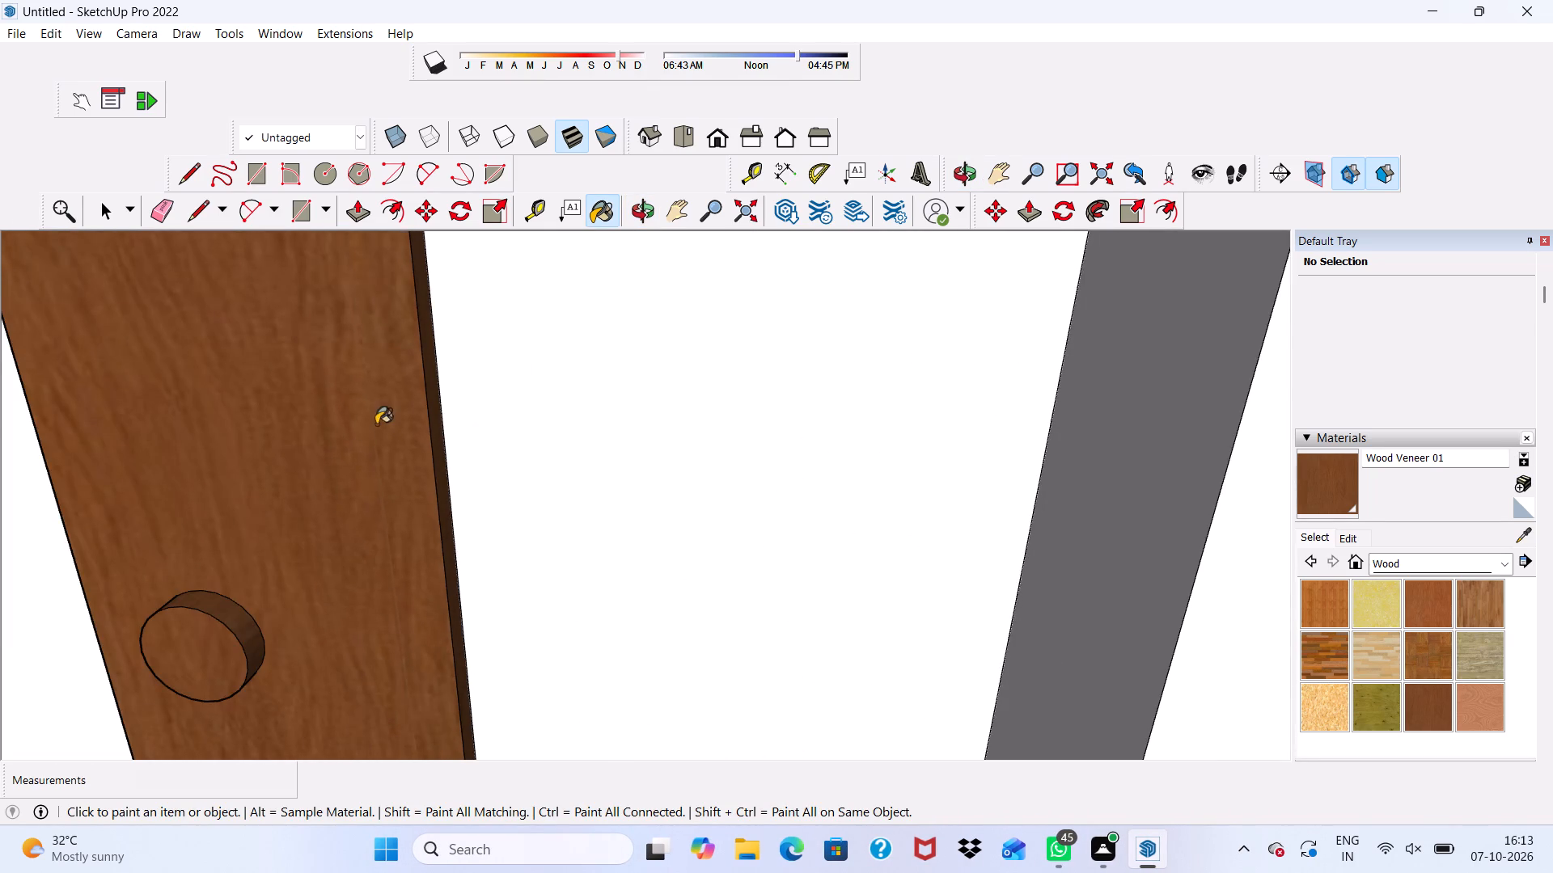
{"action": "middle_click_drag", "start_coordinate": [341, 401], "coordinate": [379, 533]}
{"action": "left_click", "coordinate": [316, 313]}
{"action": "scroll", "coordinate": [313, 346], "scroll_direction": "down", "scroll_amount": 12}
{"action": "scroll", "coordinate": [332, 449], "scroll_direction": "down", "scroll_amount": 10}
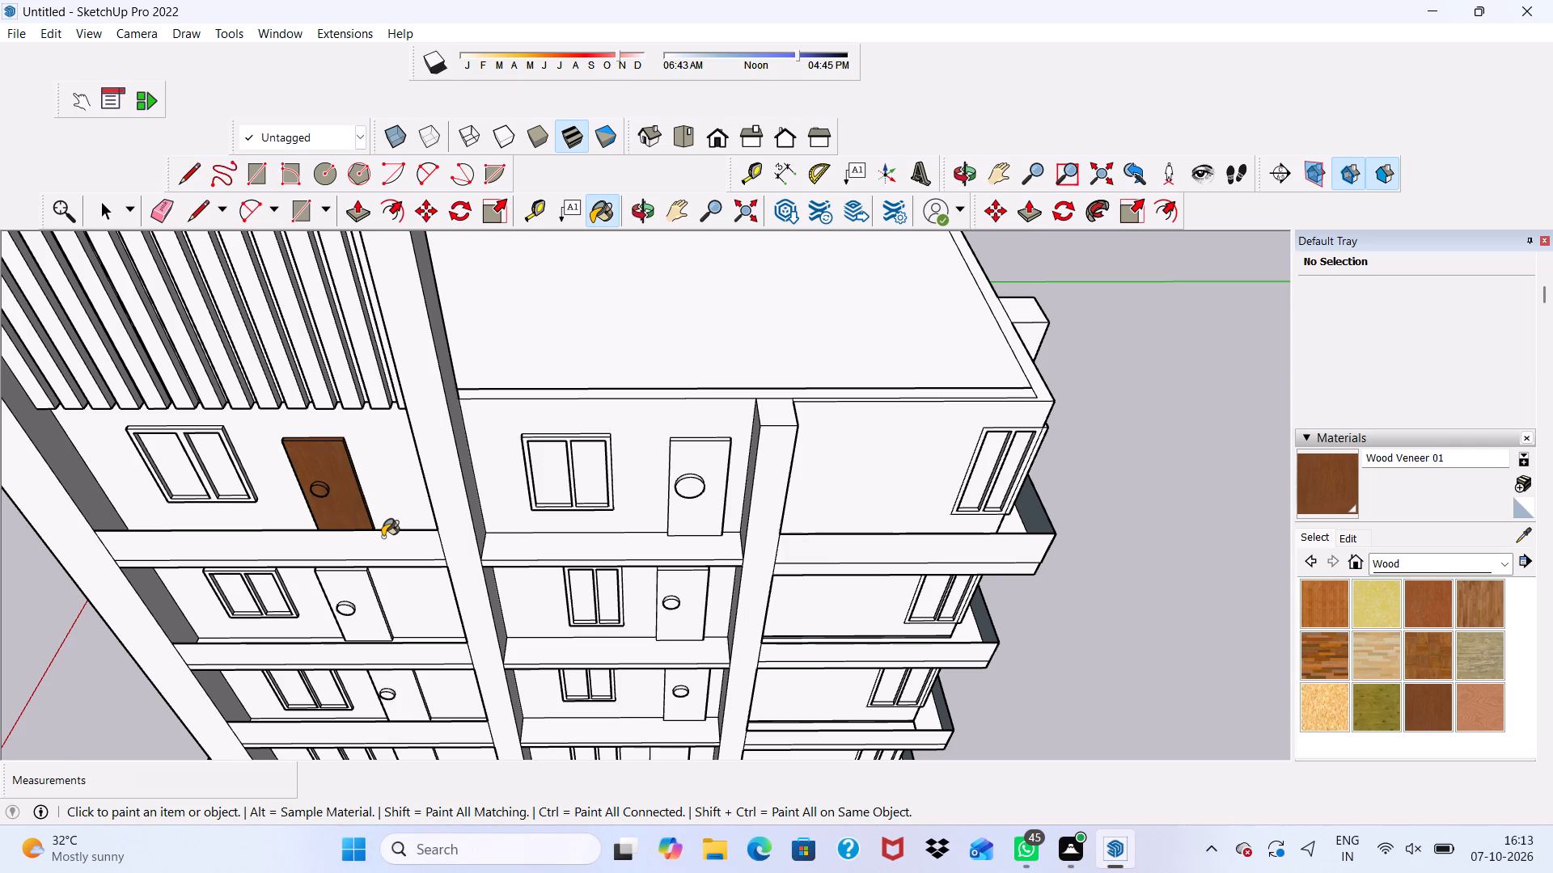
Paint the front face, top edge and far side edge of the slatted bay's third door from the bottom with Wood Veneer 01.
{"action": "scroll", "coordinate": [383, 537], "scroll_direction": "down", "scroll_amount": 4}
{"action": "scroll", "coordinate": [350, 673], "scroll_direction": "up", "scroll_amount": 17}
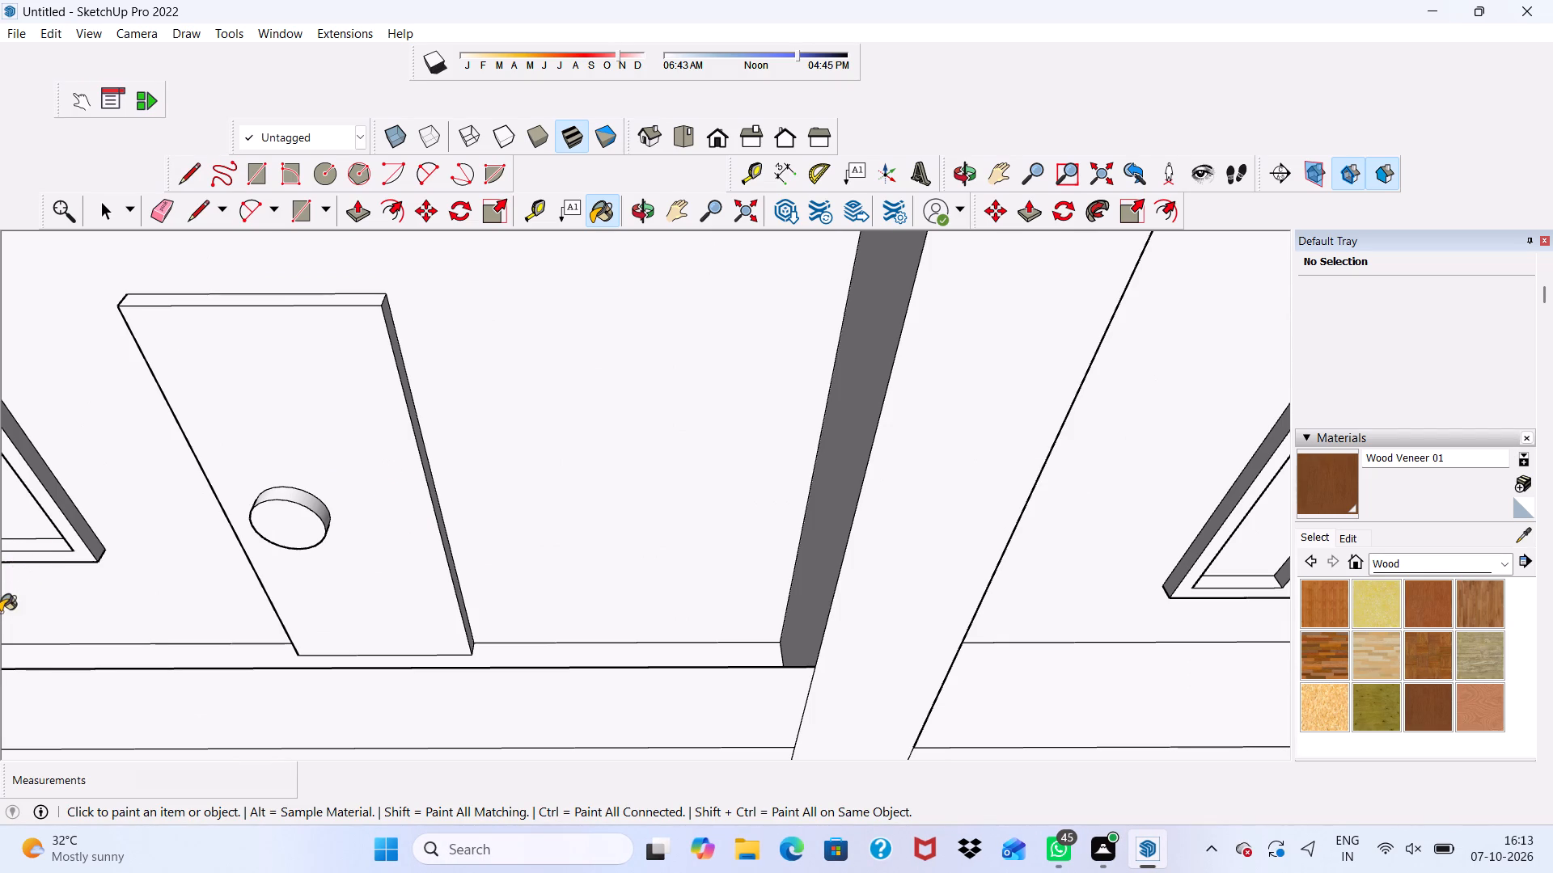
{"action": "left_click", "coordinate": [241, 401]}
{"action": "scroll", "coordinate": [251, 294], "scroll_direction": "up", "scroll_amount": 6}
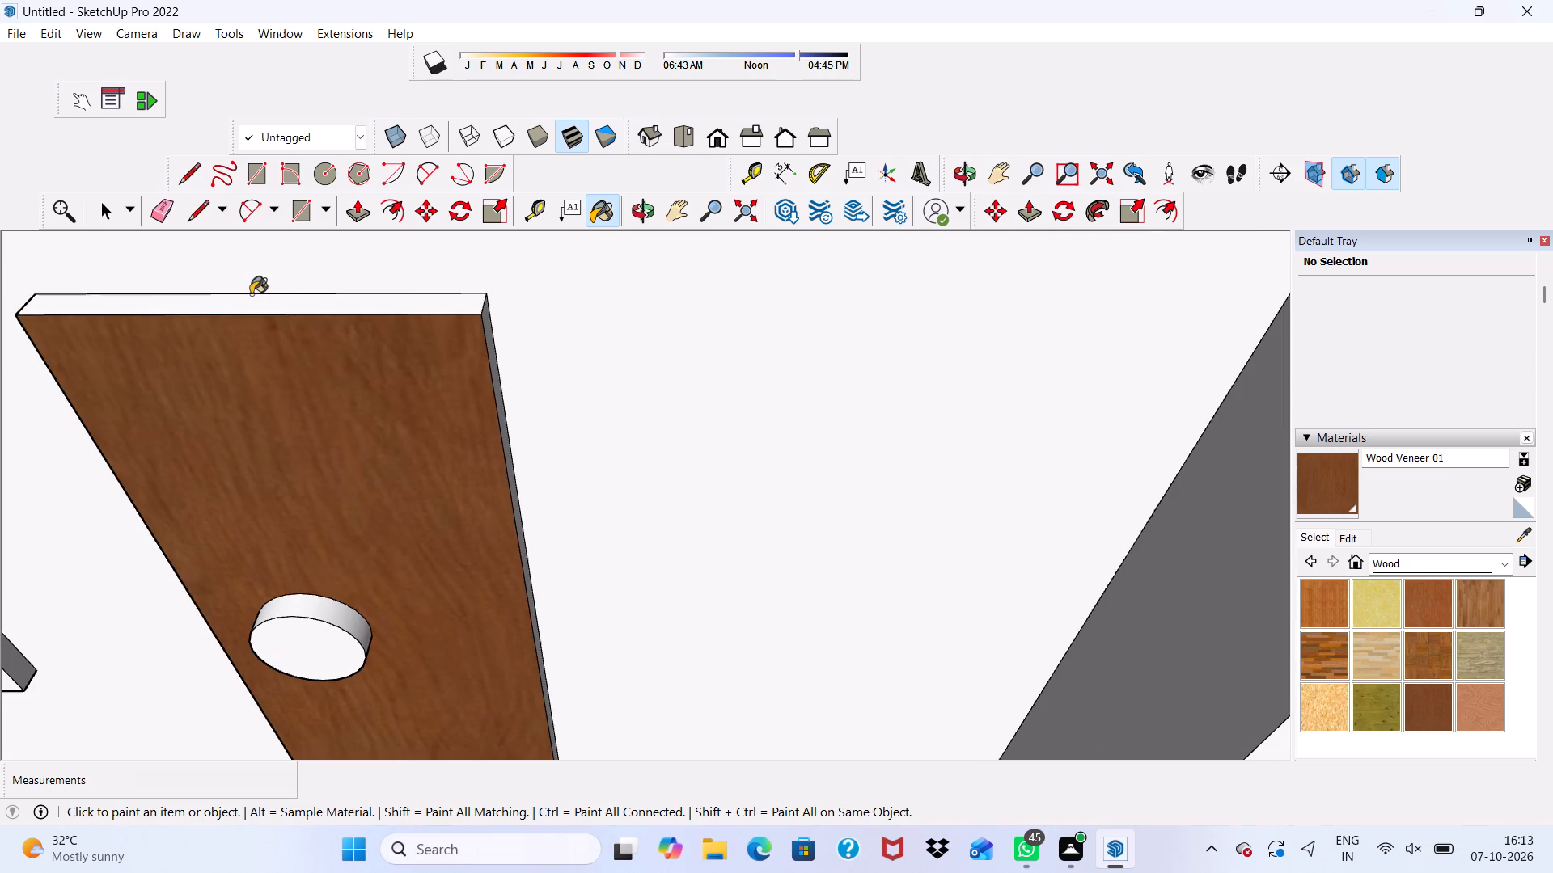
{"action": "scroll", "coordinate": [252, 294], "scroll_direction": "up", "scroll_amount": 5}
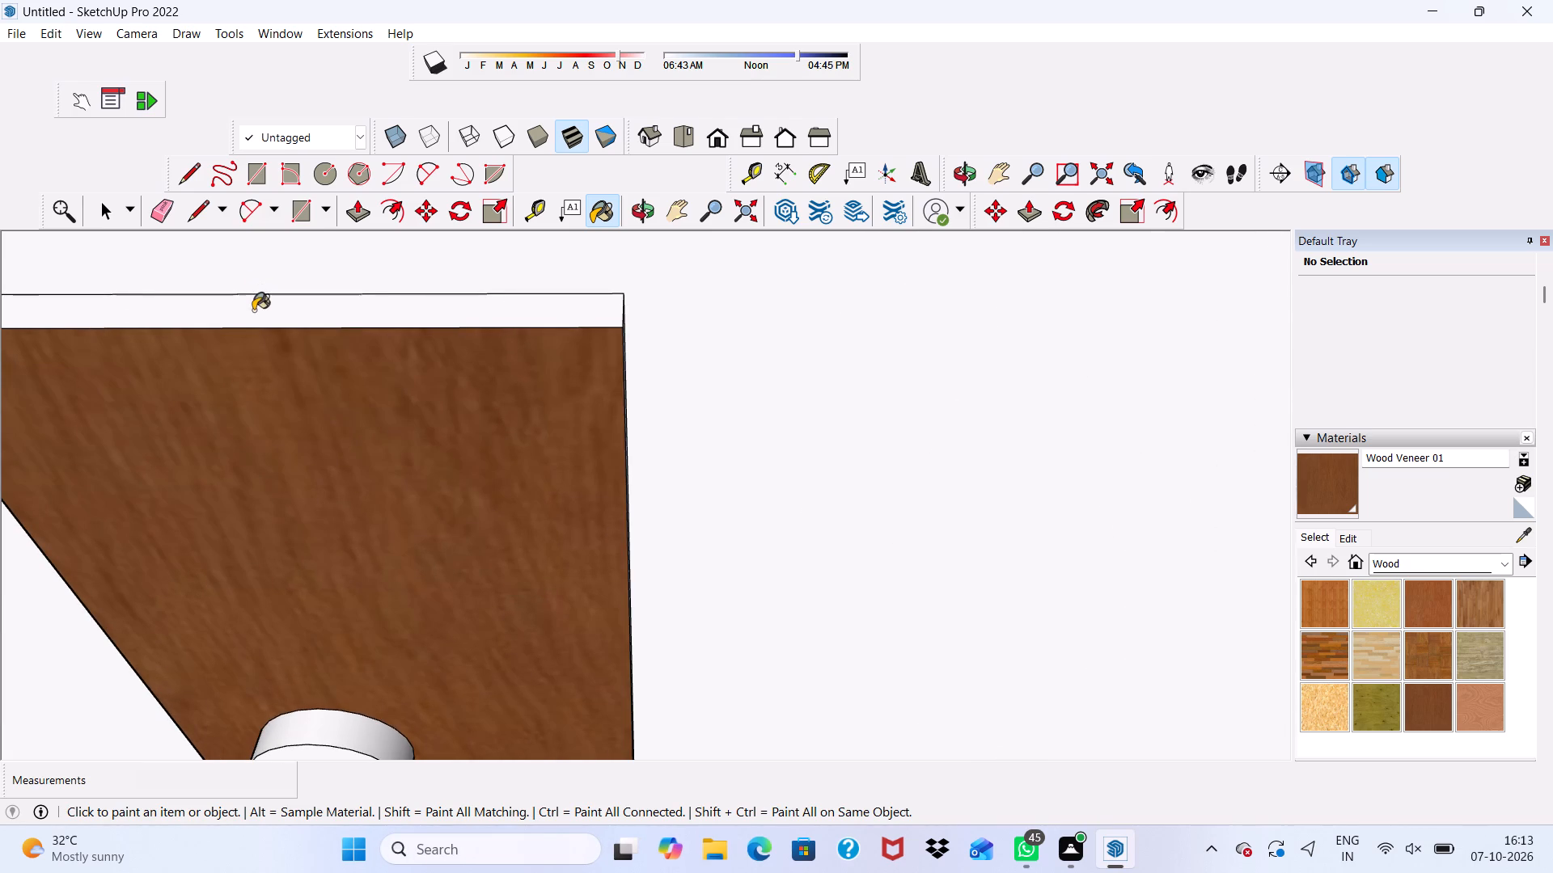
{"action": "left_click", "coordinate": [253, 310]}
{"action": "scroll", "coordinate": [291, 372], "scroll_direction": "down", "scroll_amount": 4}
{"action": "middle_click_drag", "start_coordinate": [417, 453], "coordinate": [260, 396]}
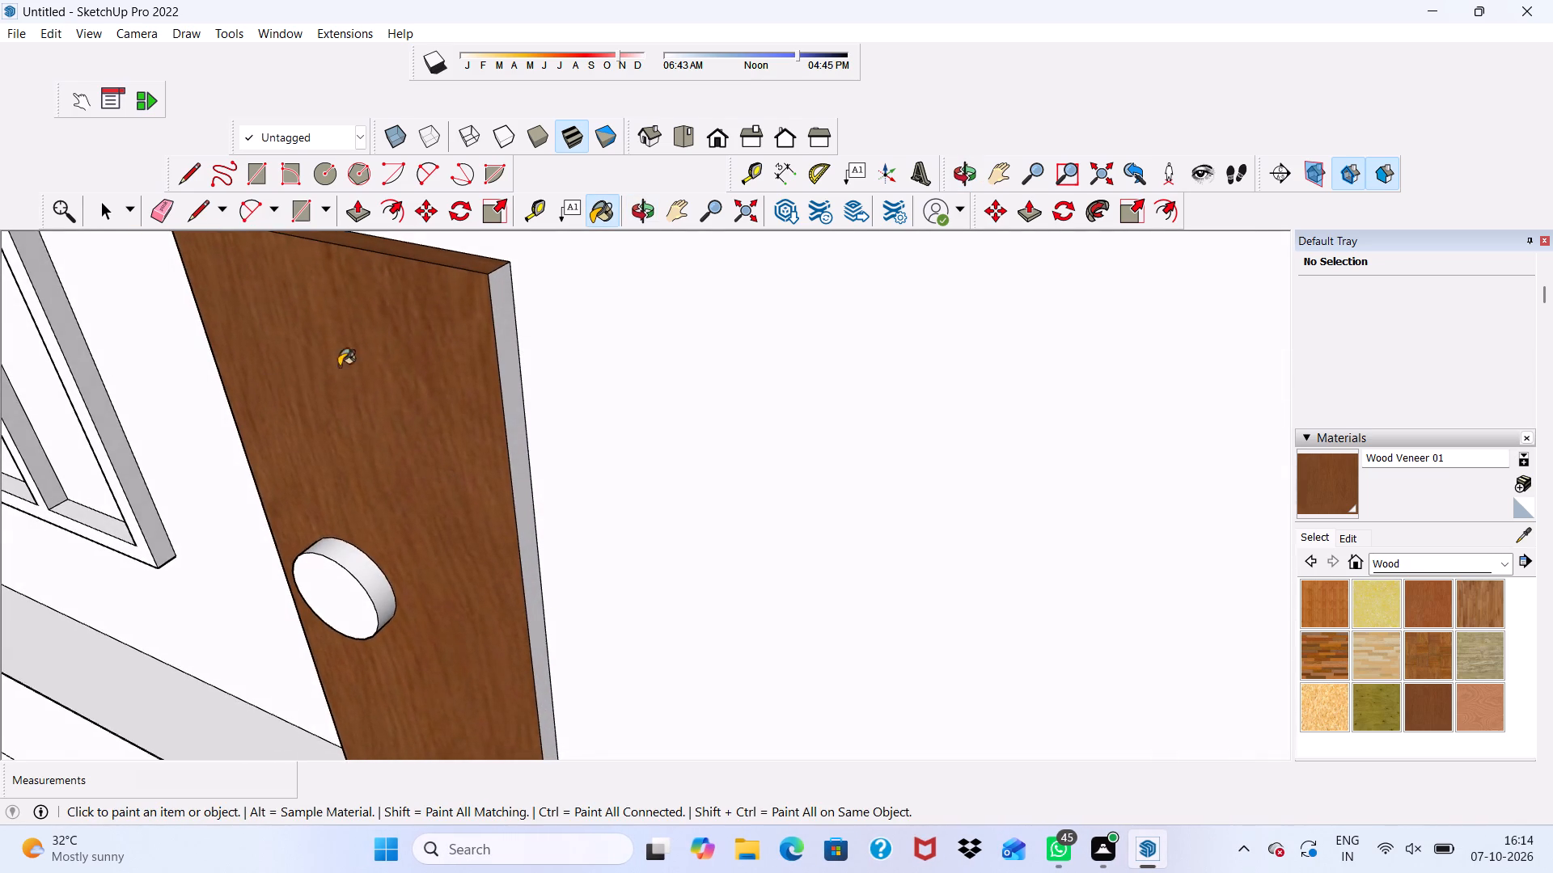
{"action": "scroll", "coordinate": [493, 302], "scroll_direction": "up", "scroll_amount": 5}
{"action": "left_click", "coordinate": [495, 300]}
Paint the window-side edge, knob face and knob rim of the slatted bay's third door from the bottom with Wood Veneer 01.
{"action": "scroll", "coordinate": [338, 374], "scroll_direction": "down", "scroll_amount": 2}
{"action": "middle_click_drag", "start_coordinate": [514, 293], "coordinate": [578, 265]}
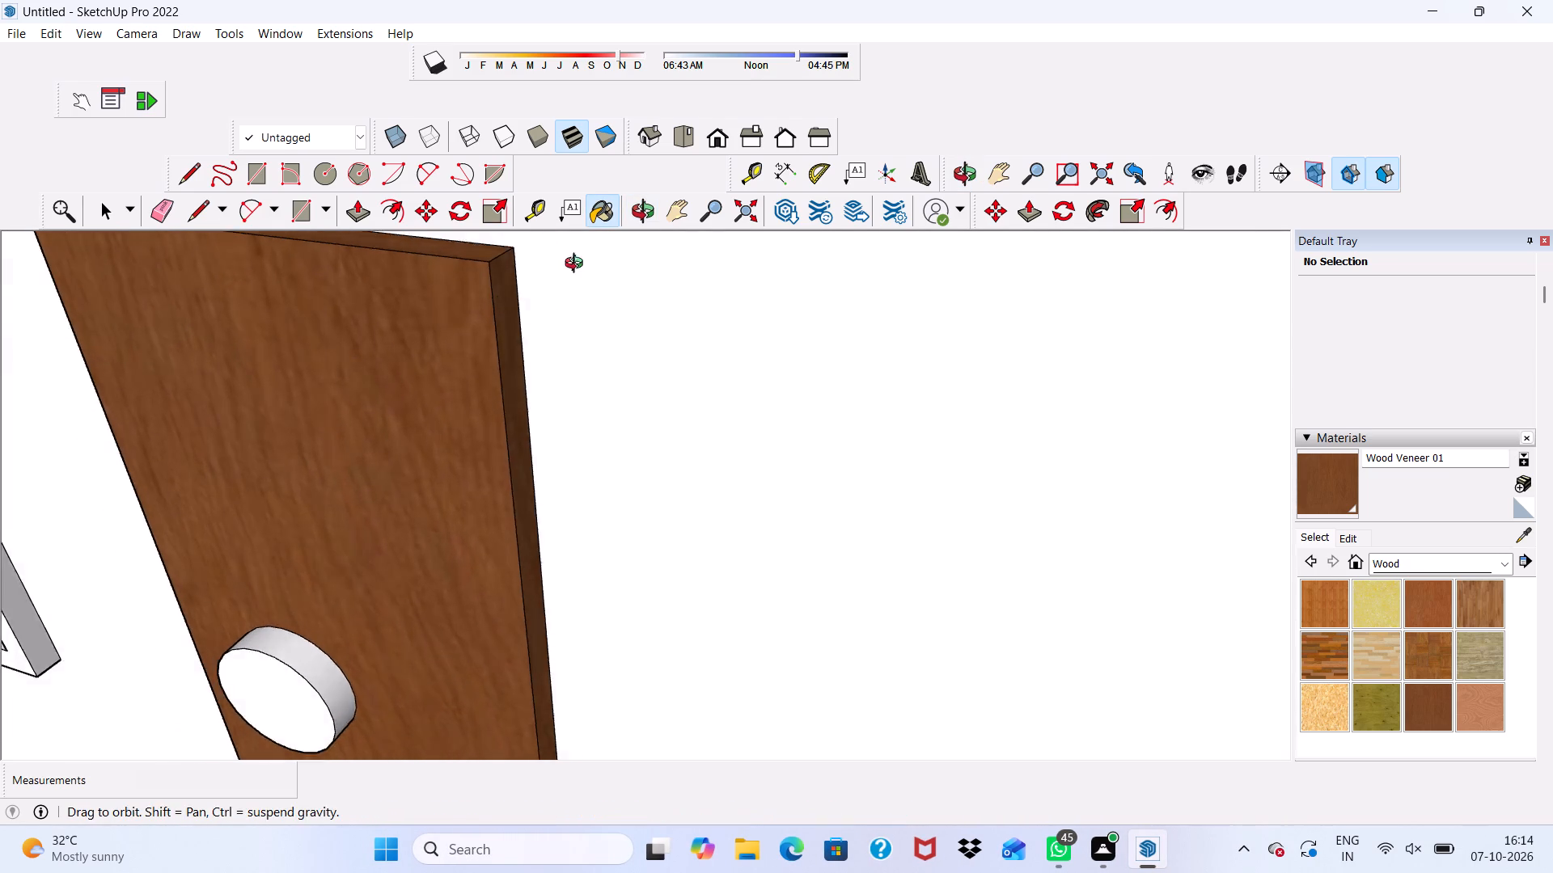
{"action": "middle_click_drag", "start_coordinate": [578, 265], "coordinate": [643, 247]}
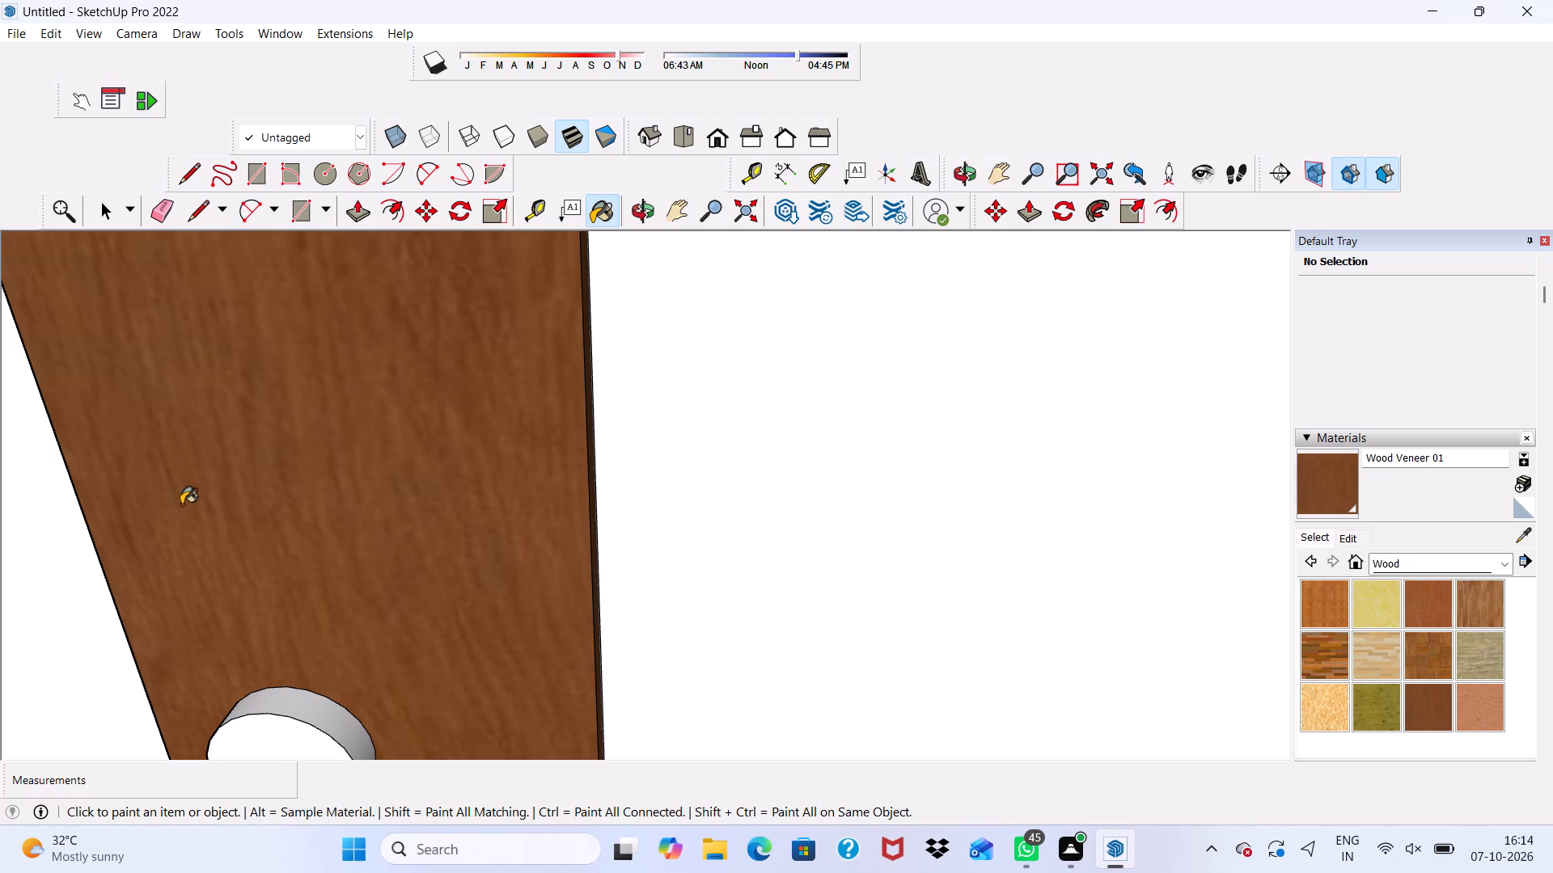
{"action": "scroll", "coordinate": [108, 509], "scroll_direction": "up", "scroll_amount": 2}
{"action": "scroll", "coordinate": [80, 487], "scroll_direction": "down", "scroll_amount": 7}
{"action": "middle_click_drag", "start_coordinate": [141, 522], "coordinate": [300, 458]}
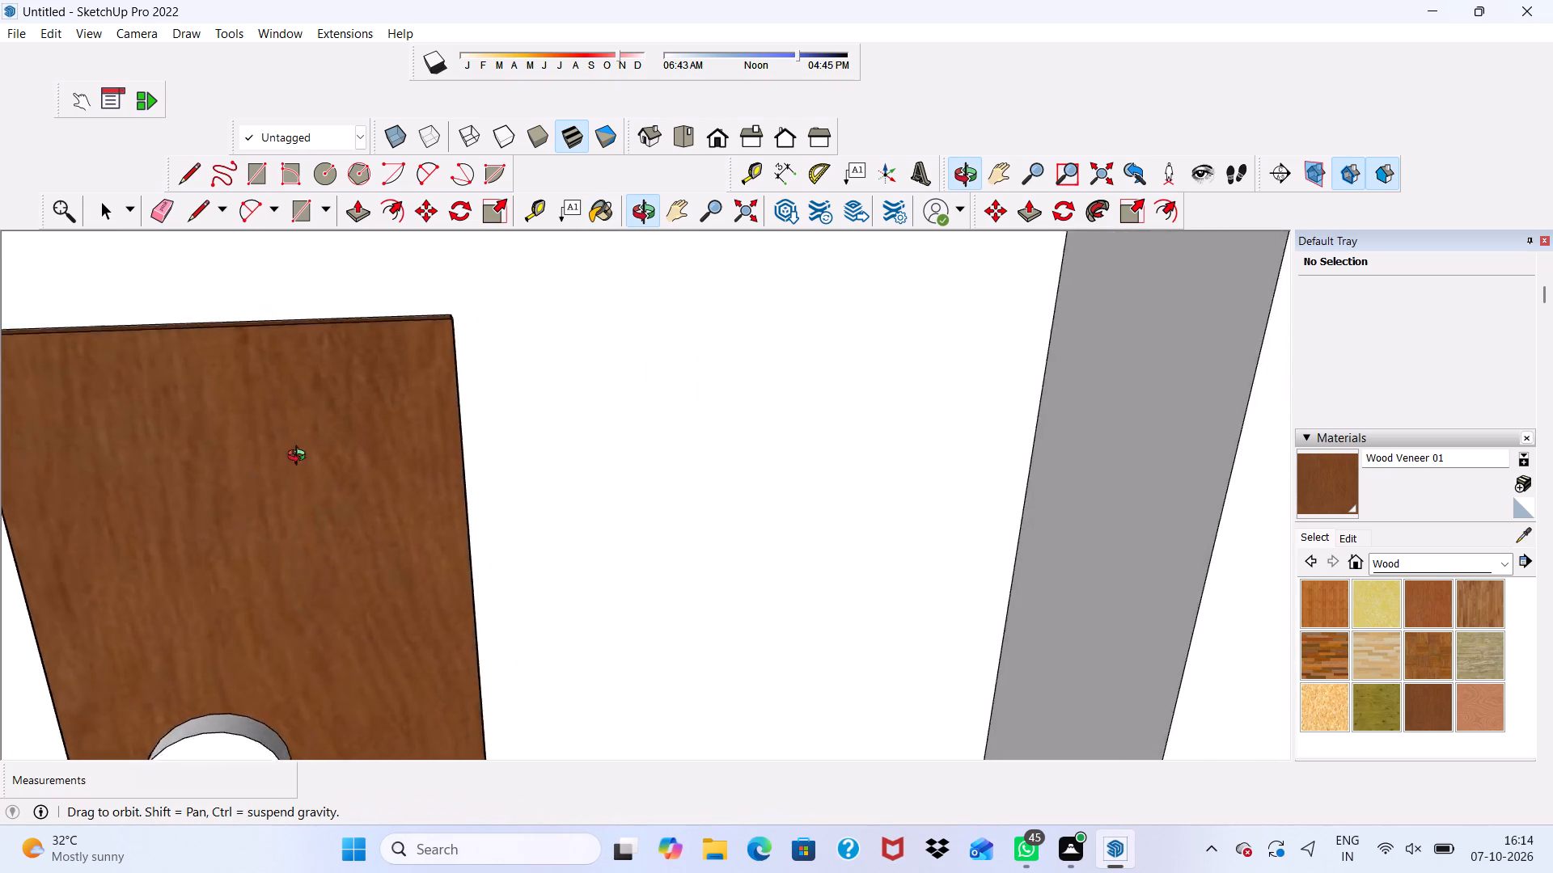
{"action": "middle_click_drag", "start_coordinate": [300, 458], "coordinate": [476, 383]}
{"action": "scroll", "coordinate": [201, 431], "scroll_direction": "up", "scroll_amount": 3}
{"action": "left_click", "coordinate": [95, 390]}
{"action": "scroll", "coordinate": [118, 382], "scroll_direction": "down", "scroll_amount": 5}
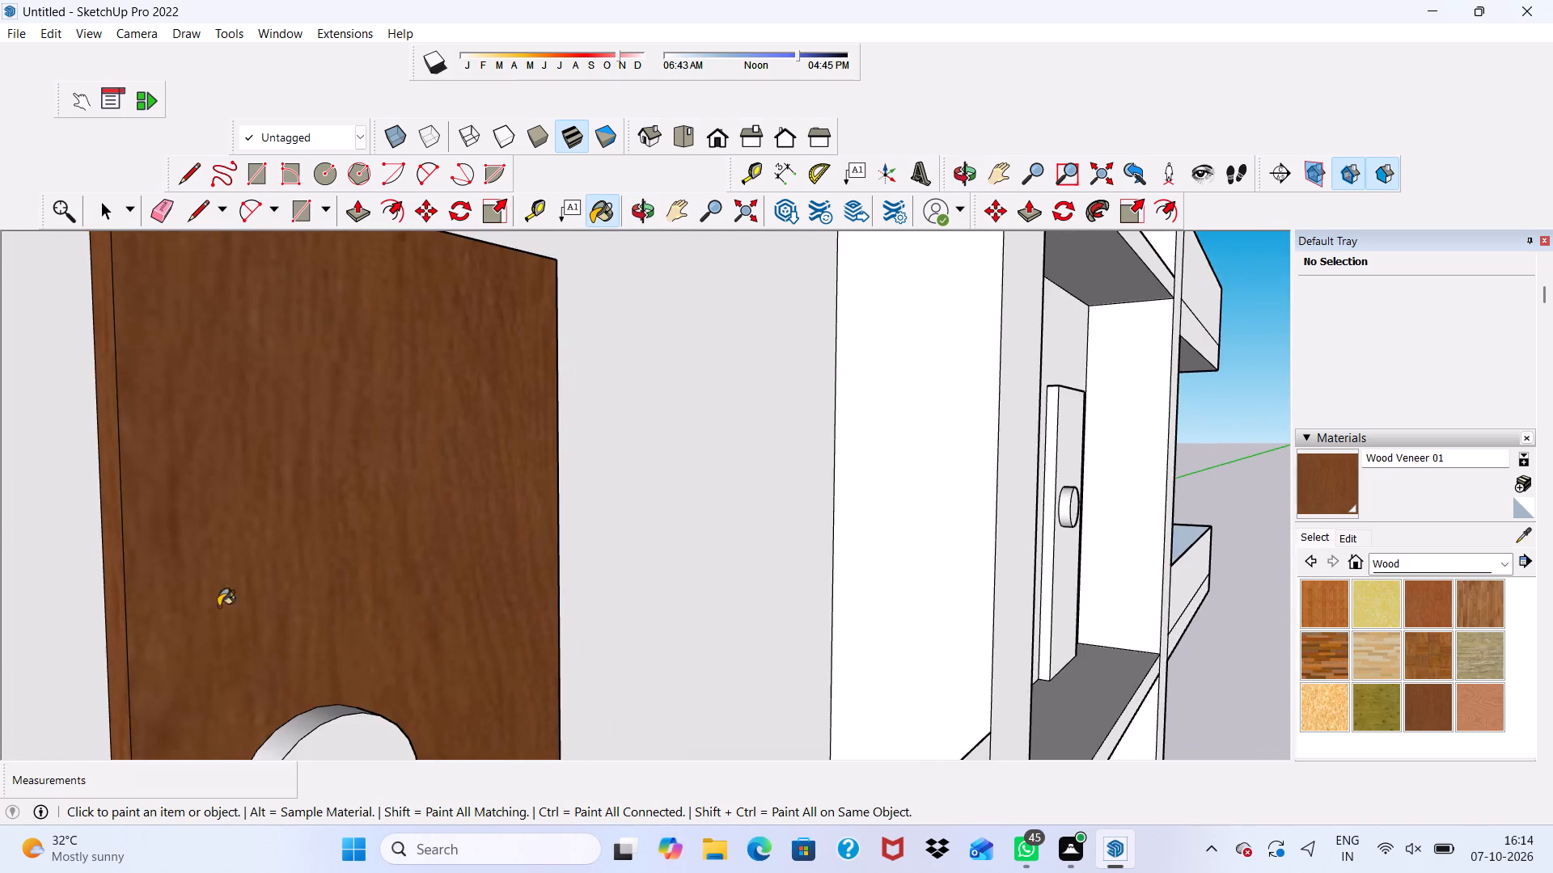
{"action": "scroll", "coordinate": [260, 693], "scroll_direction": "up", "scroll_amount": 3}
{"action": "left_click", "coordinate": [357, 744]}
{"action": "left_click", "coordinate": [351, 721]}
Paint the front face, knob face and knob rim of the slatted bay's second door from the bottom with Wood Veneer 01.
{"action": "scroll", "coordinate": [313, 684], "scroll_direction": "down", "scroll_amount": 8}
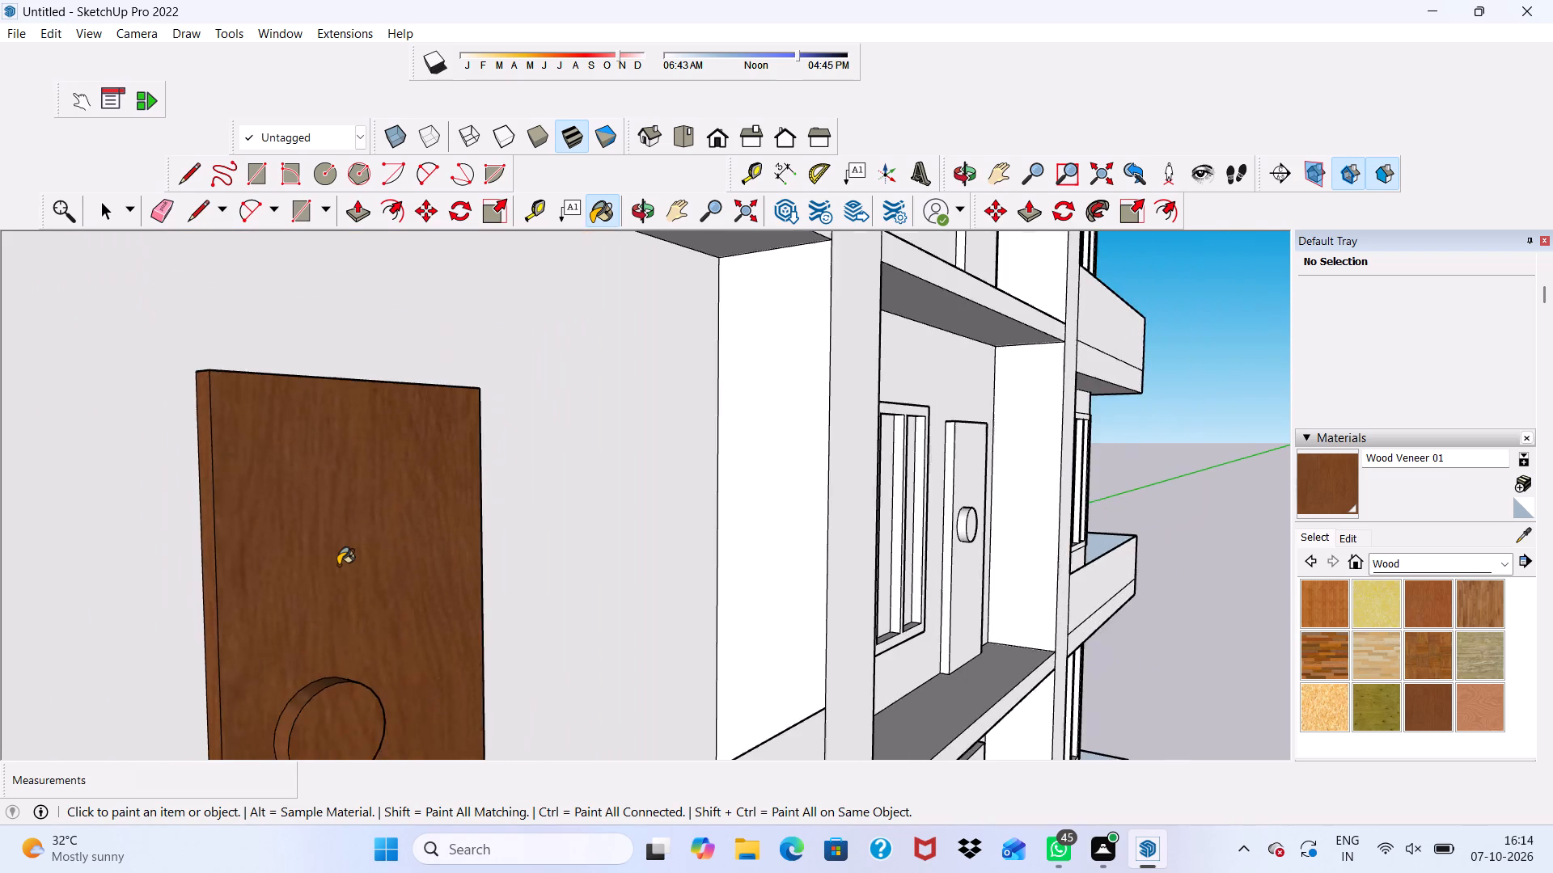
{"action": "scroll", "coordinate": [338, 565], "scroll_direction": "down", "scroll_amount": 18}
{"action": "scroll", "coordinate": [333, 575], "scroll_direction": "down", "scroll_amount": 6}
{"action": "scroll", "coordinate": [366, 685], "scroll_direction": "up", "scroll_amount": 7}
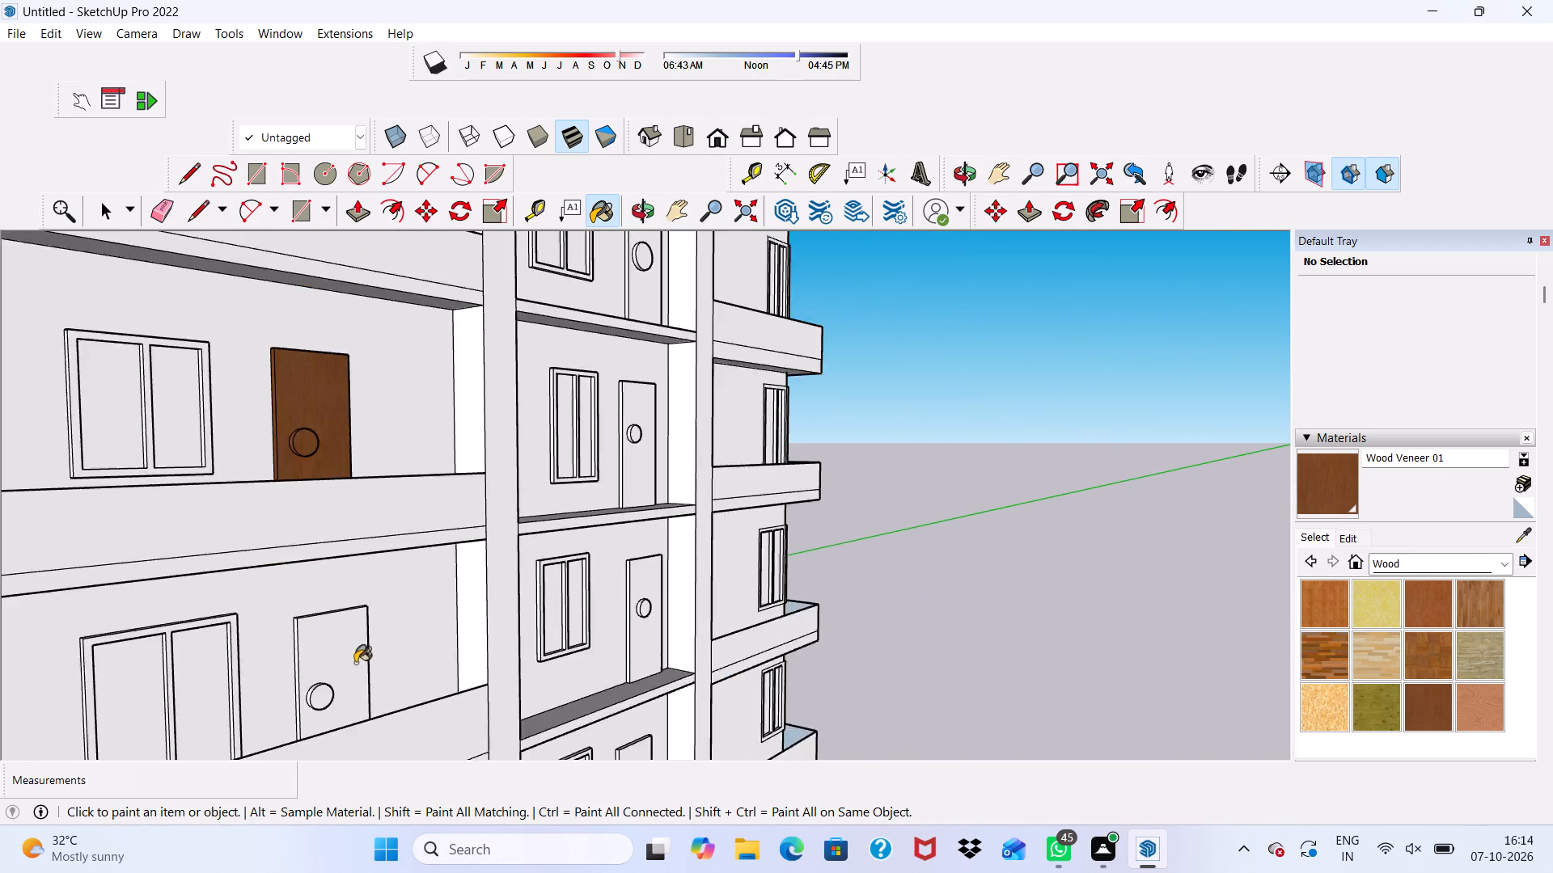
{"action": "scroll", "coordinate": [355, 663], "scroll_direction": "up", "scroll_amount": 5}
{"action": "left_click", "coordinate": [331, 637]}
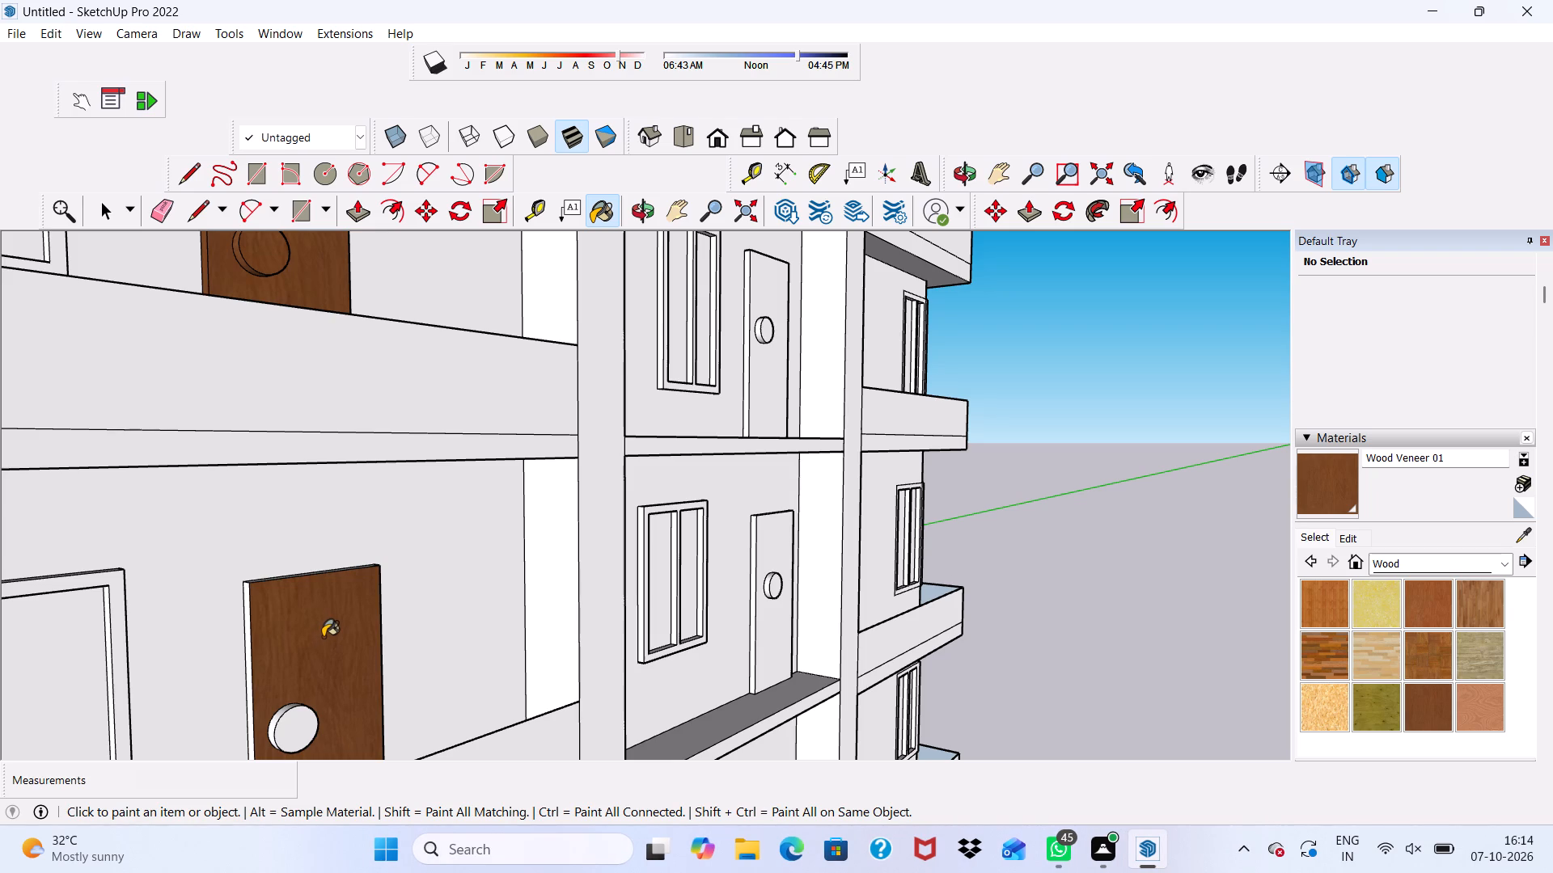
{"action": "scroll", "coordinate": [377, 679], "scroll_direction": "up", "scroll_amount": 10}
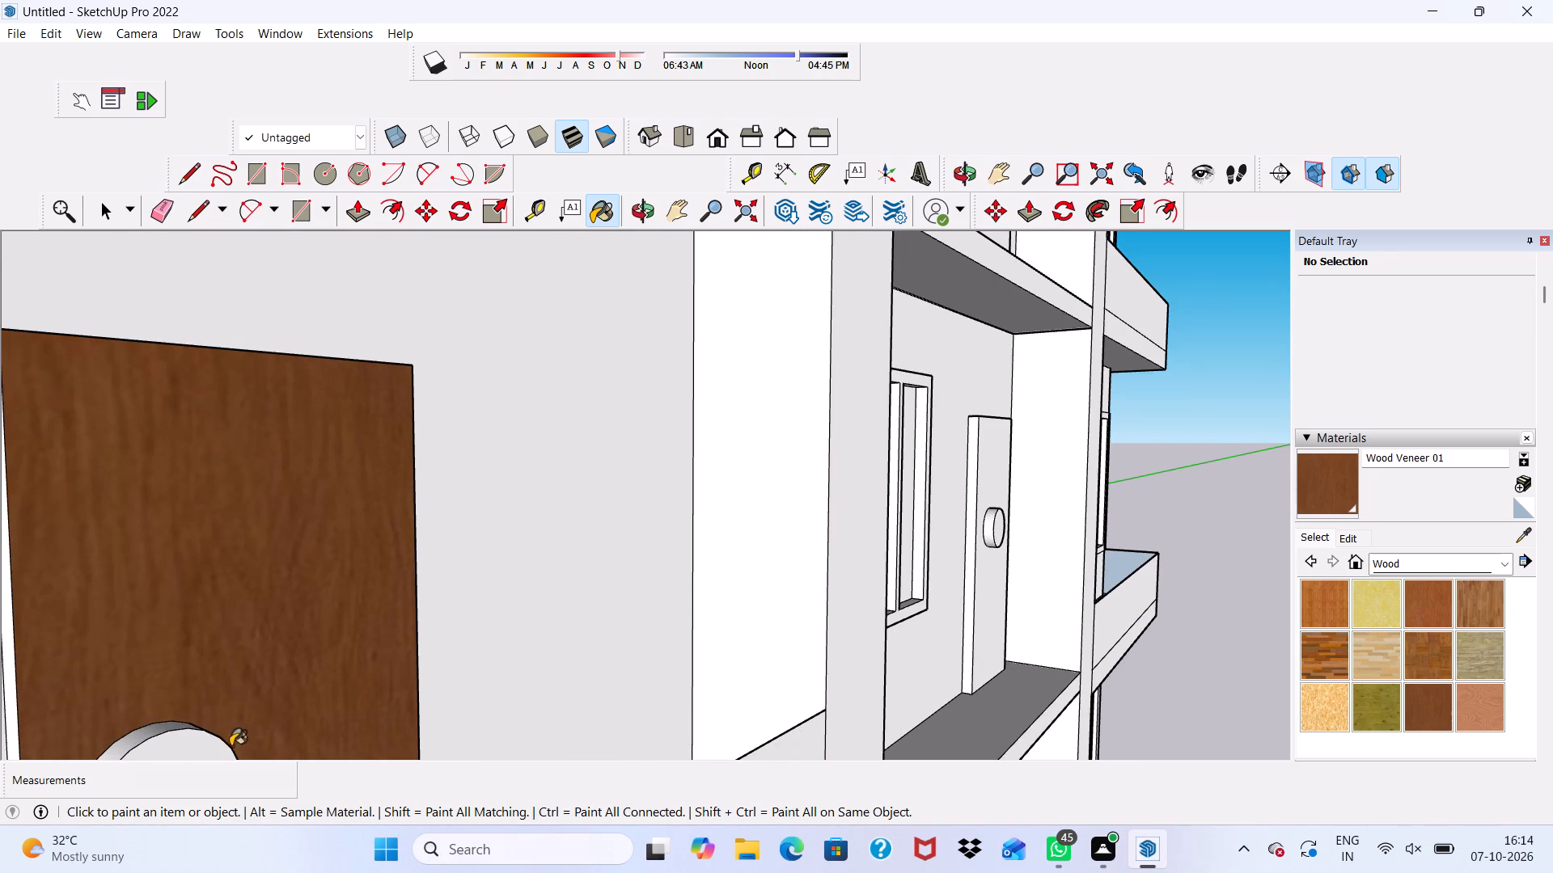
{"action": "left_click", "coordinate": [205, 746]}
{"action": "scroll", "coordinate": [162, 723], "scroll_direction": "up", "scroll_amount": 8}
{"action": "left_click", "coordinate": [171, 735]}
{"action": "scroll", "coordinate": [171, 735], "scroll_direction": "down", "scroll_amount": 5}
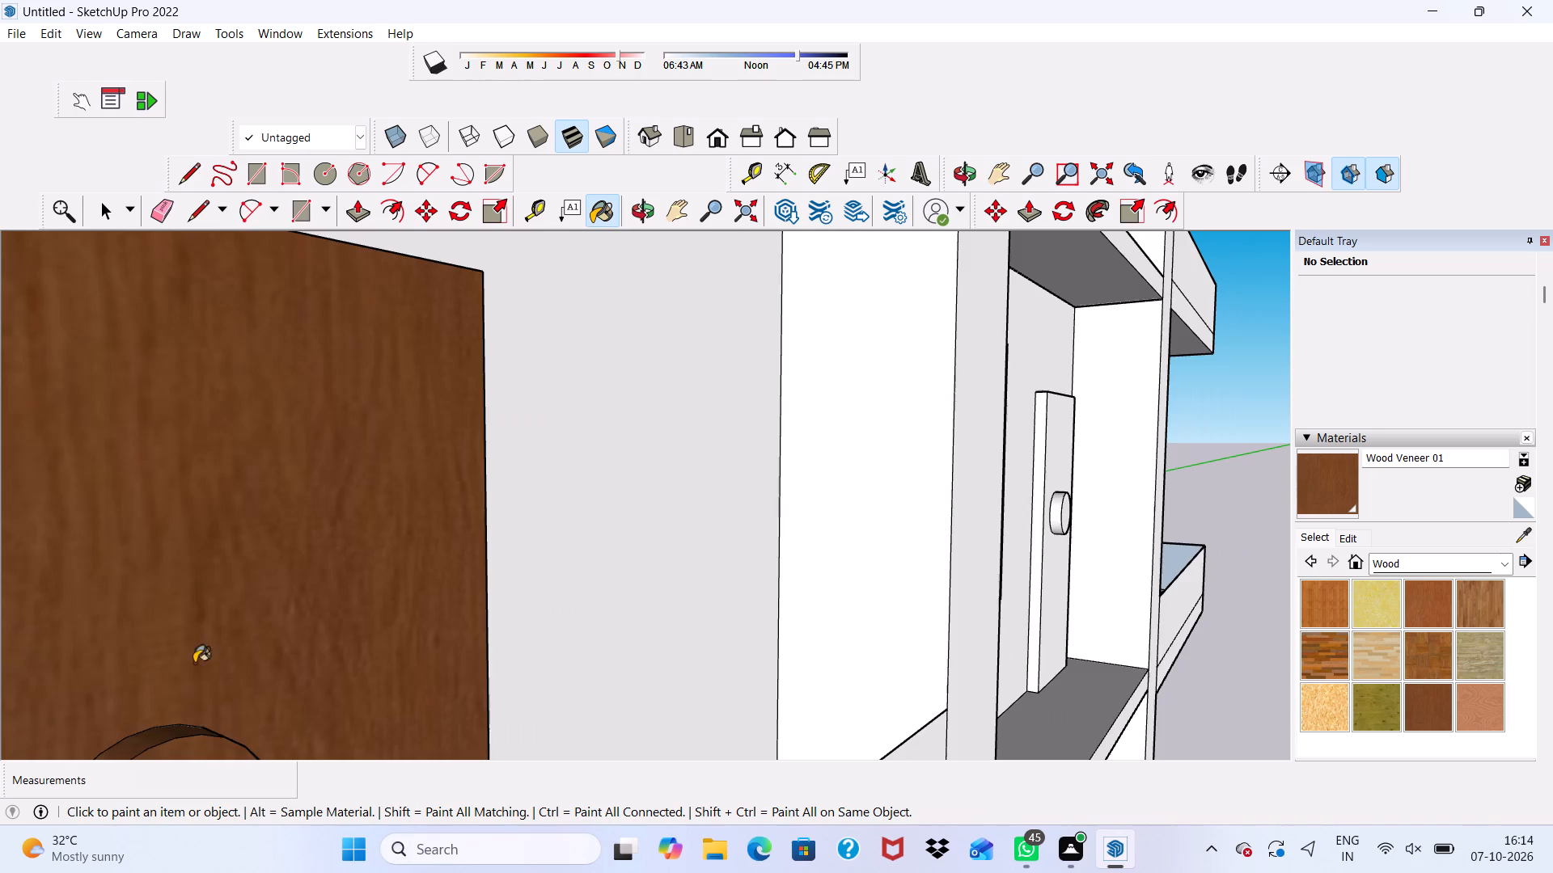
Paint the window-side edge and top edge of the slatted bay's second door from the bottom with Wood Veneer 01.
{"action": "scroll", "coordinate": [194, 663], "scroll_direction": "down", "scroll_amount": 11}
{"action": "middle_click_drag", "start_coordinate": [185, 538], "coordinate": [297, 558]}
{"action": "scroll", "coordinate": [297, 558], "scroll_direction": "up", "scroll_amount": 3}
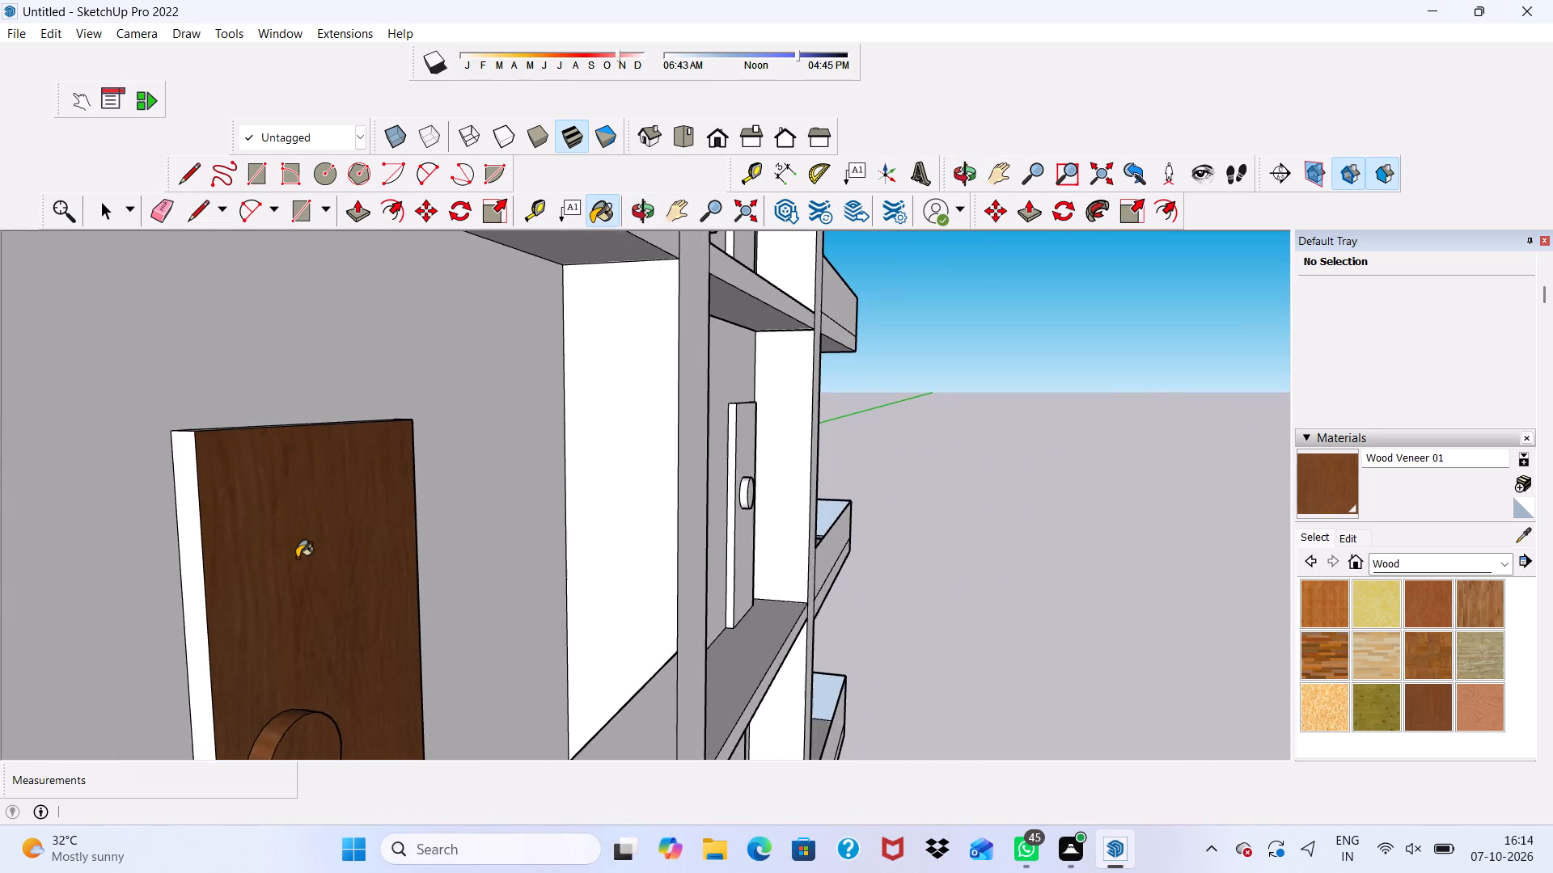
{"action": "scroll", "coordinate": [298, 547], "scroll_direction": "up", "scroll_amount": 4}
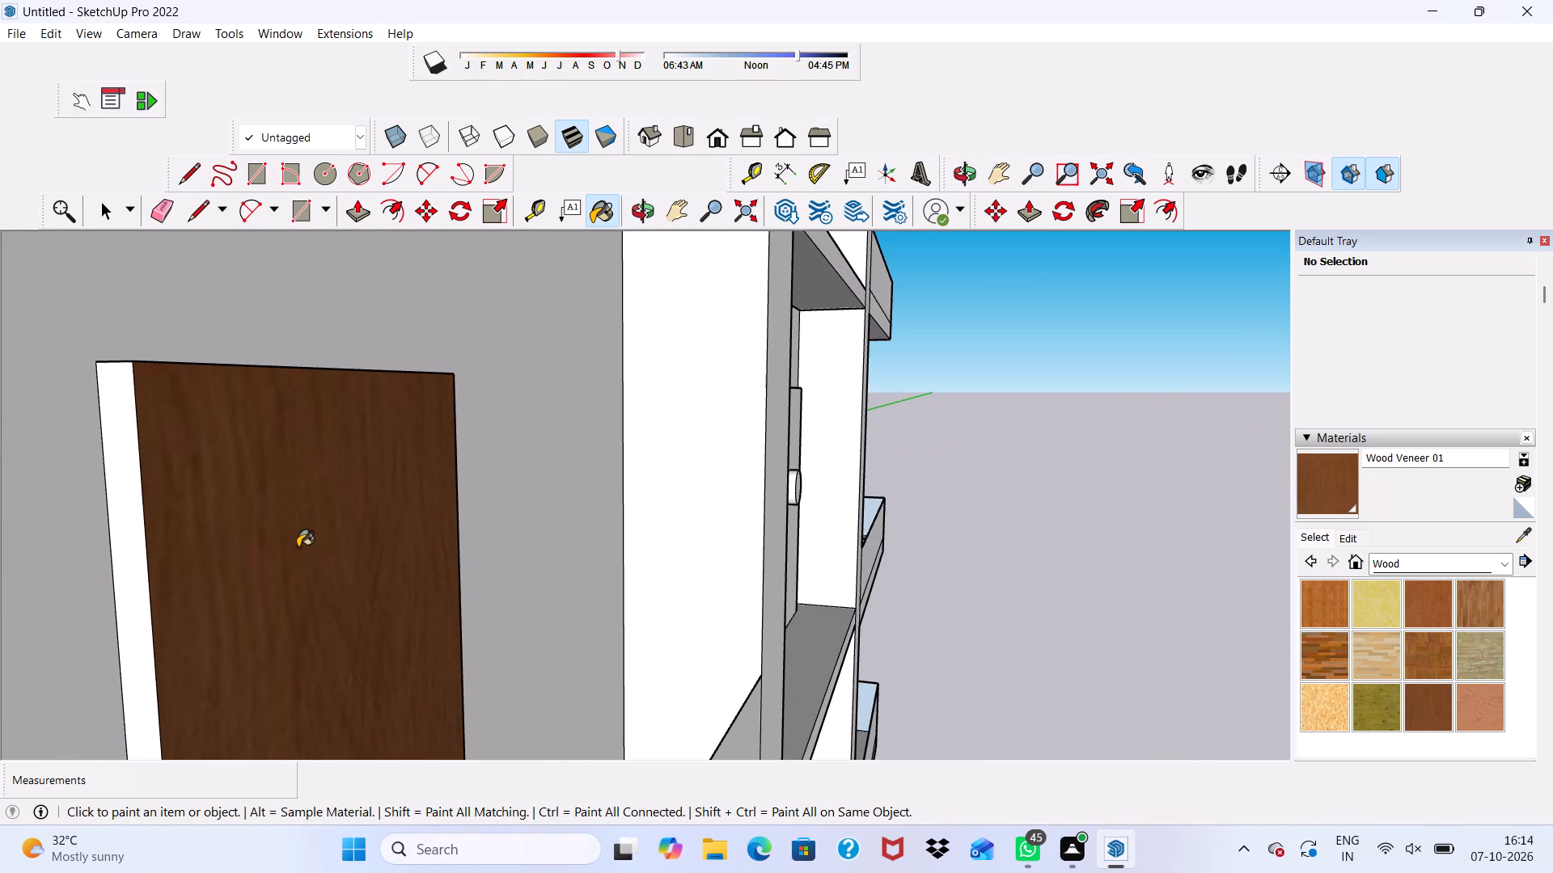
{"action": "scroll", "coordinate": [156, 504], "scroll_direction": "up", "scroll_amount": 2}
{"action": "left_click", "coordinate": [133, 482]}
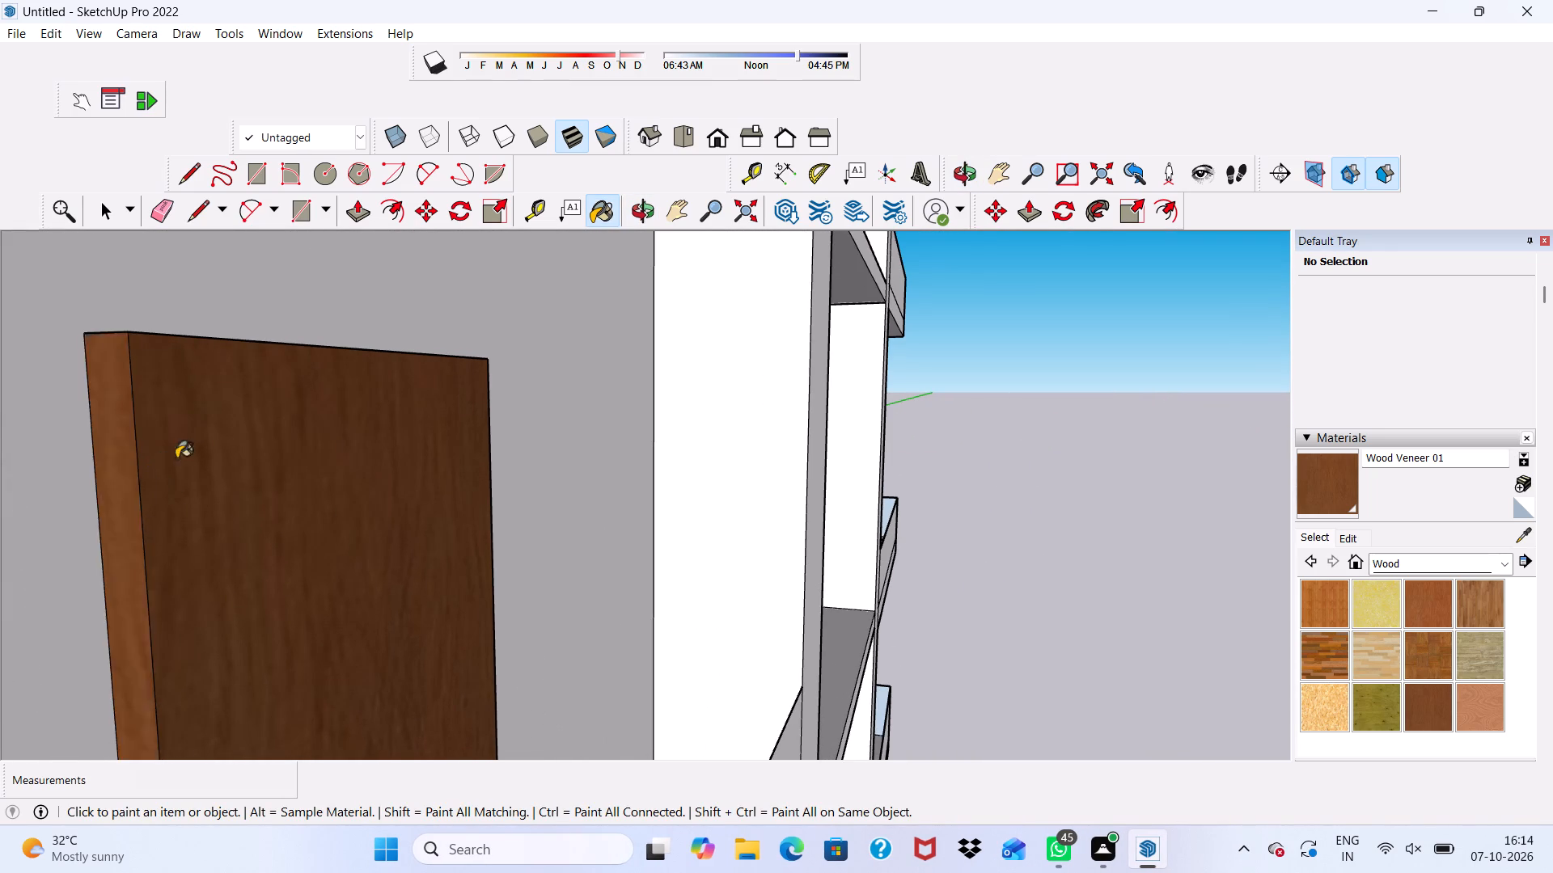
{"action": "scroll", "coordinate": [199, 450], "scroll_direction": "down", "scroll_amount": 4}
{"action": "middle_click_drag", "start_coordinate": [222, 445], "coordinate": [183, 575]}
{"action": "scroll", "coordinate": [163, 369], "scroll_direction": "up", "scroll_amount": 4}
{"action": "left_click", "coordinate": [198, 402]}
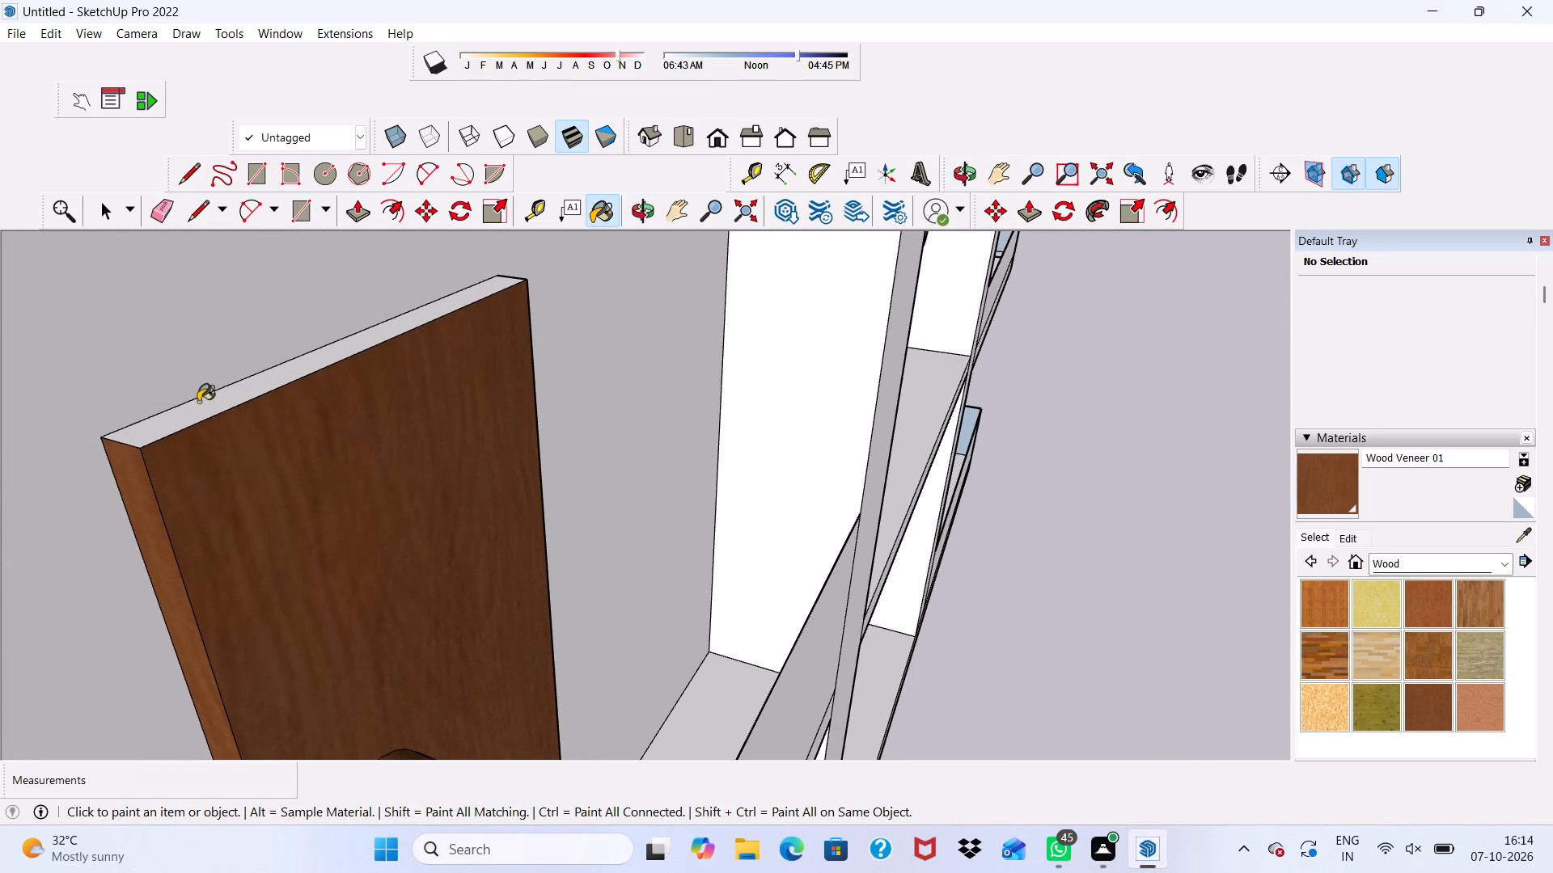
Paint the far side edge of the slatted bay's second door from the bottom with Wood Veneer 01.
{"action": "scroll", "coordinate": [375, 469], "scroll_direction": "down", "scroll_amount": 2}
{"action": "middle_click_drag", "start_coordinate": [432, 445], "coordinate": [283, 417]}
{"action": "scroll", "coordinate": [541, 391], "scroll_direction": "up", "scroll_amount": 4}
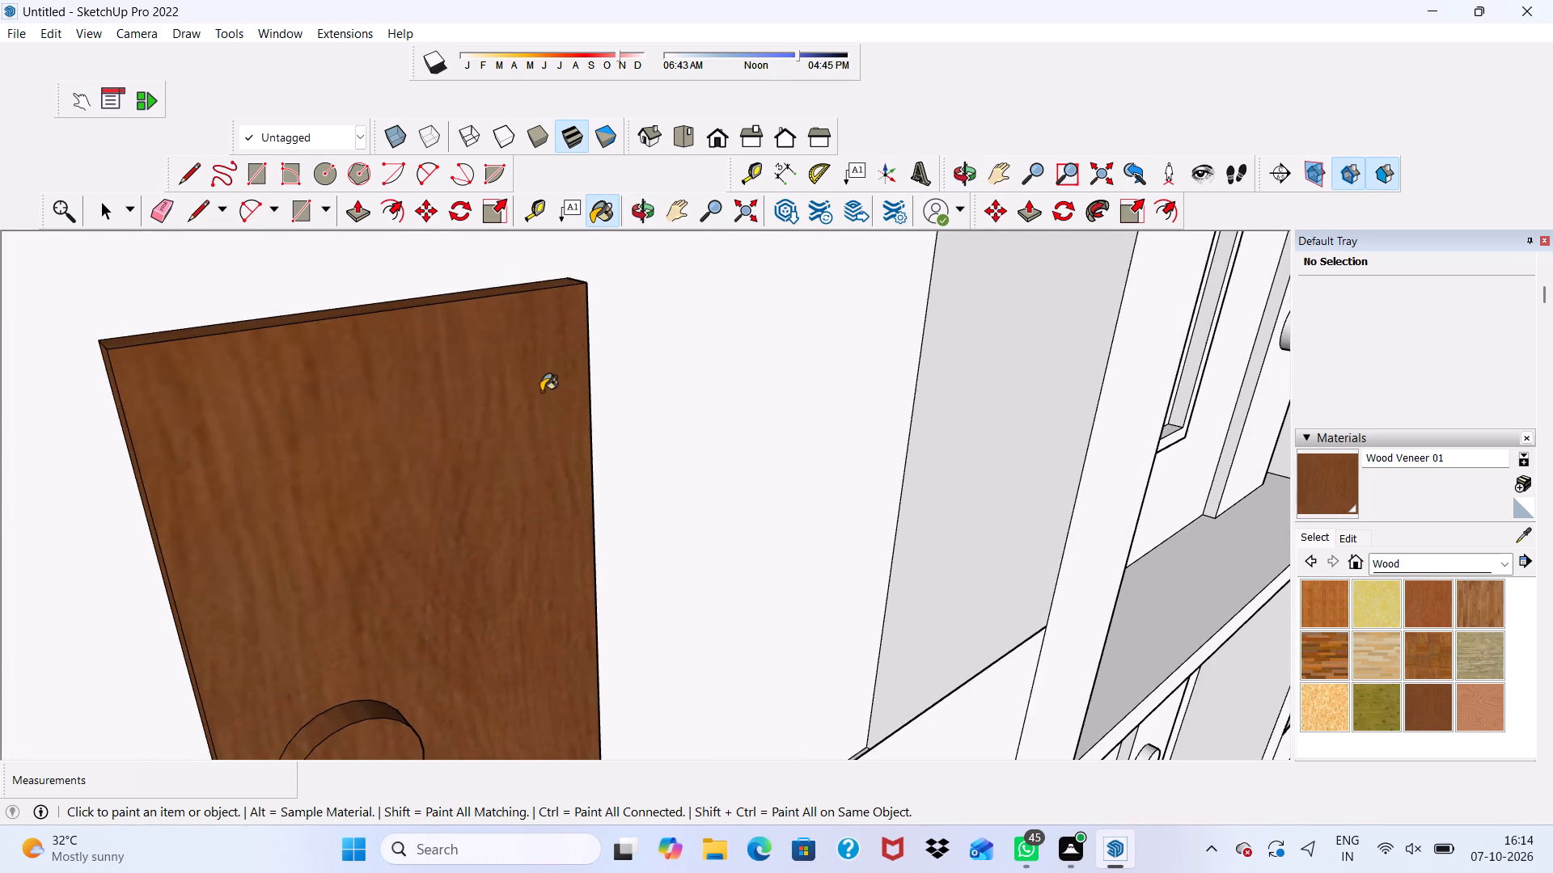
{"action": "middle_click_drag", "start_coordinate": [541, 391], "coordinate": [184, 400]}
{"action": "scroll", "coordinate": [619, 377], "scroll_direction": "up", "scroll_amount": 4}
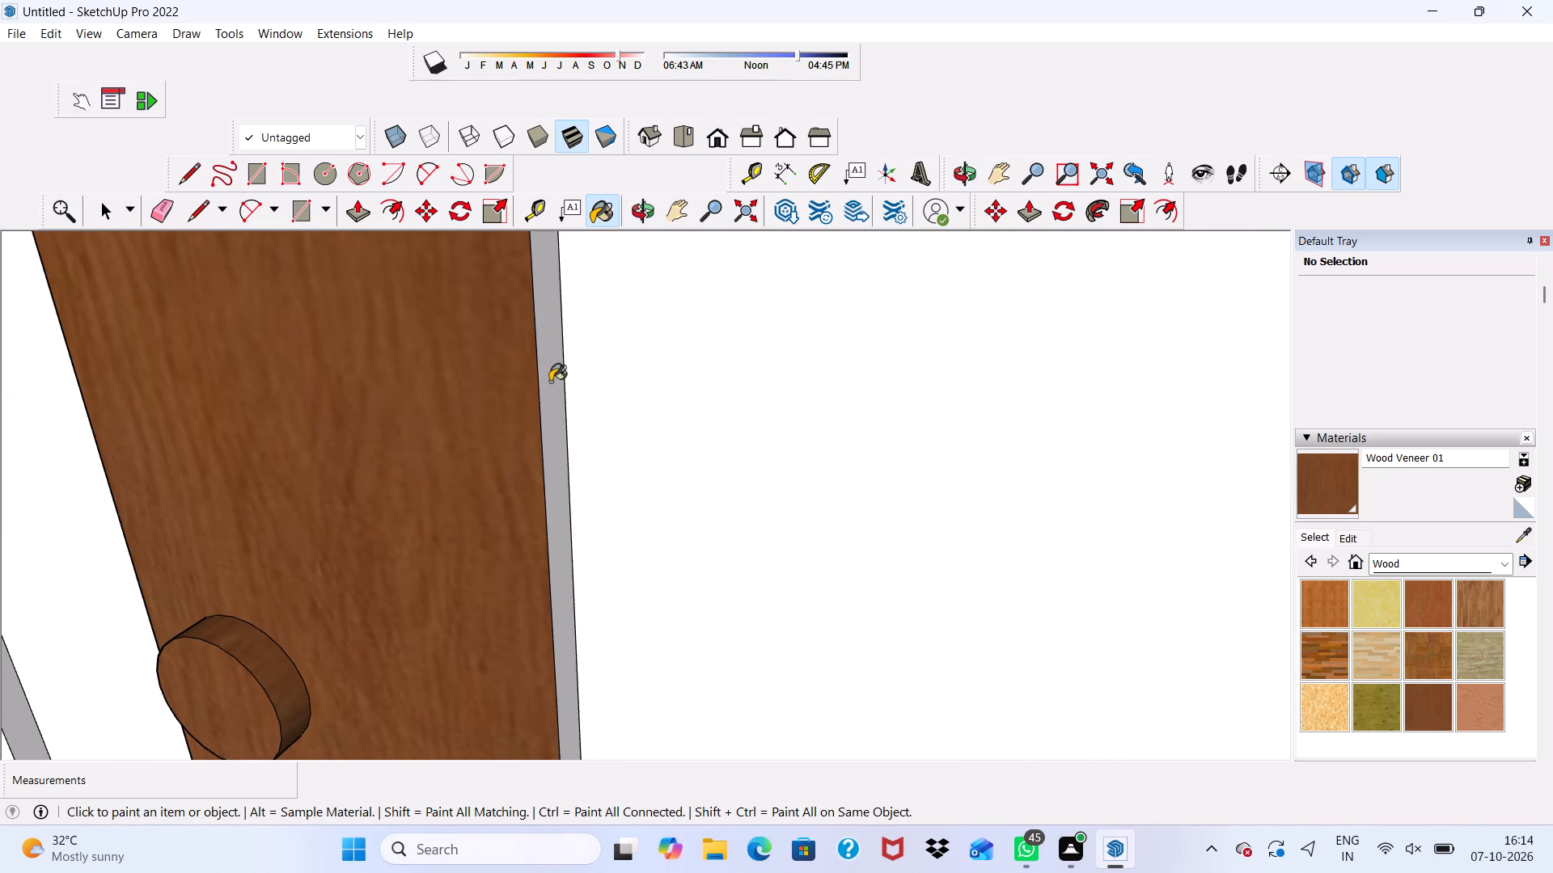
{"action": "left_click", "coordinate": [550, 382]}
{"action": "scroll", "coordinate": [552, 383], "scroll_direction": "down", "scroll_amount": 1}
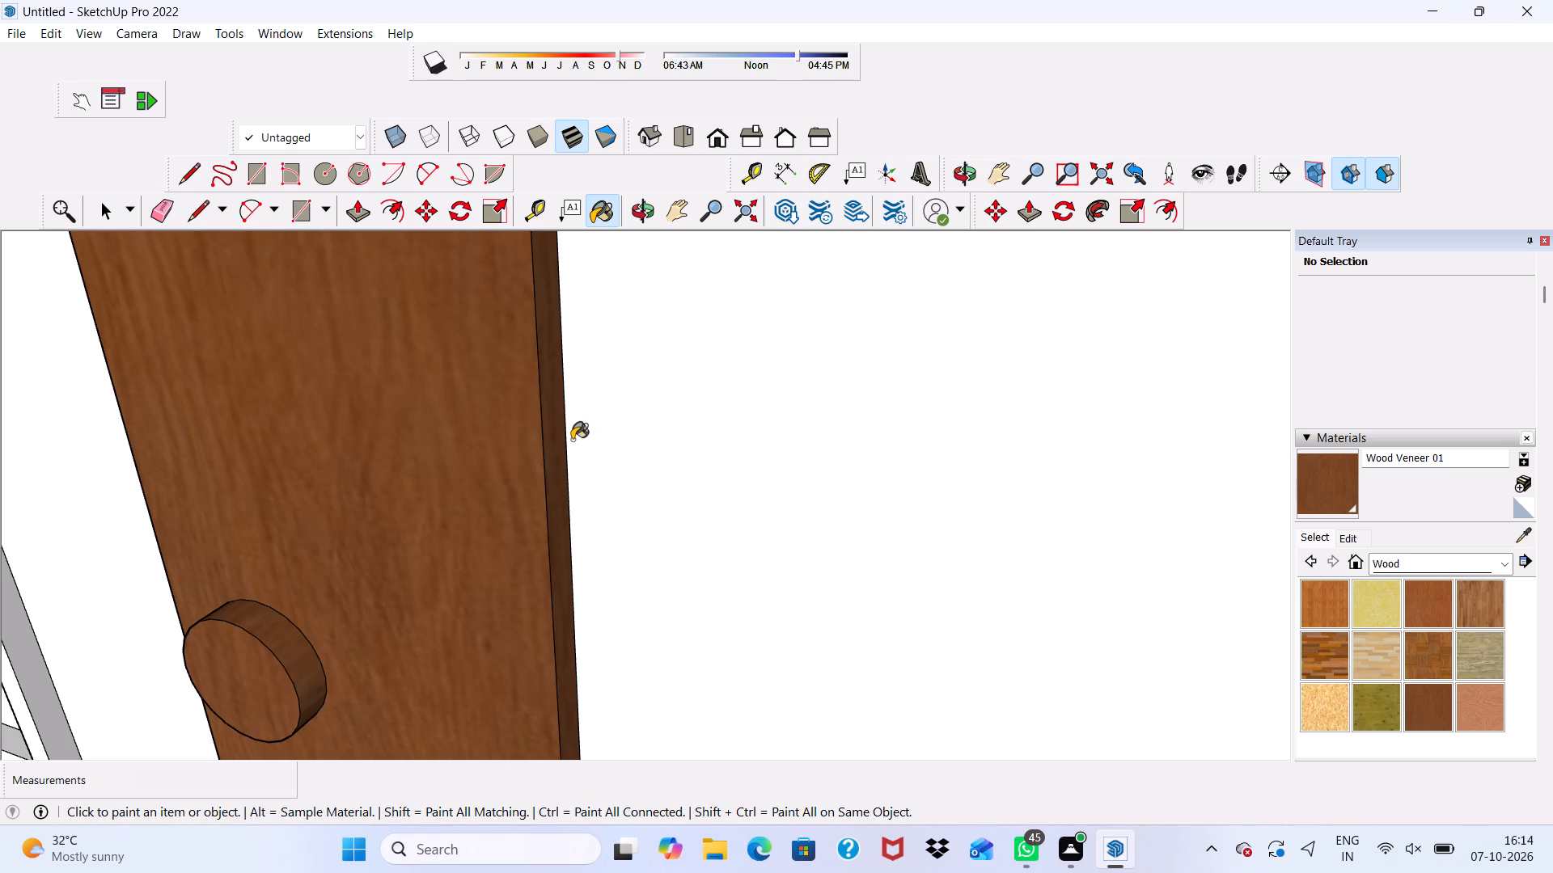
Paint the front face, knob face and knob rim of the slatted bay's bottom door with Wood Veneer 01.
{"action": "scroll", "coordinate": [572, 445], "scroll_direction": "down", "scroll_amount": 20}
{"action": "scroll", "coordinate": [572, 445], "scroll_direction": "down", "scroll_amount": 8}
{"action": "scroll", "coordinate": [508, 537], "scroll_direction": "up", "scroll_amount": 1}
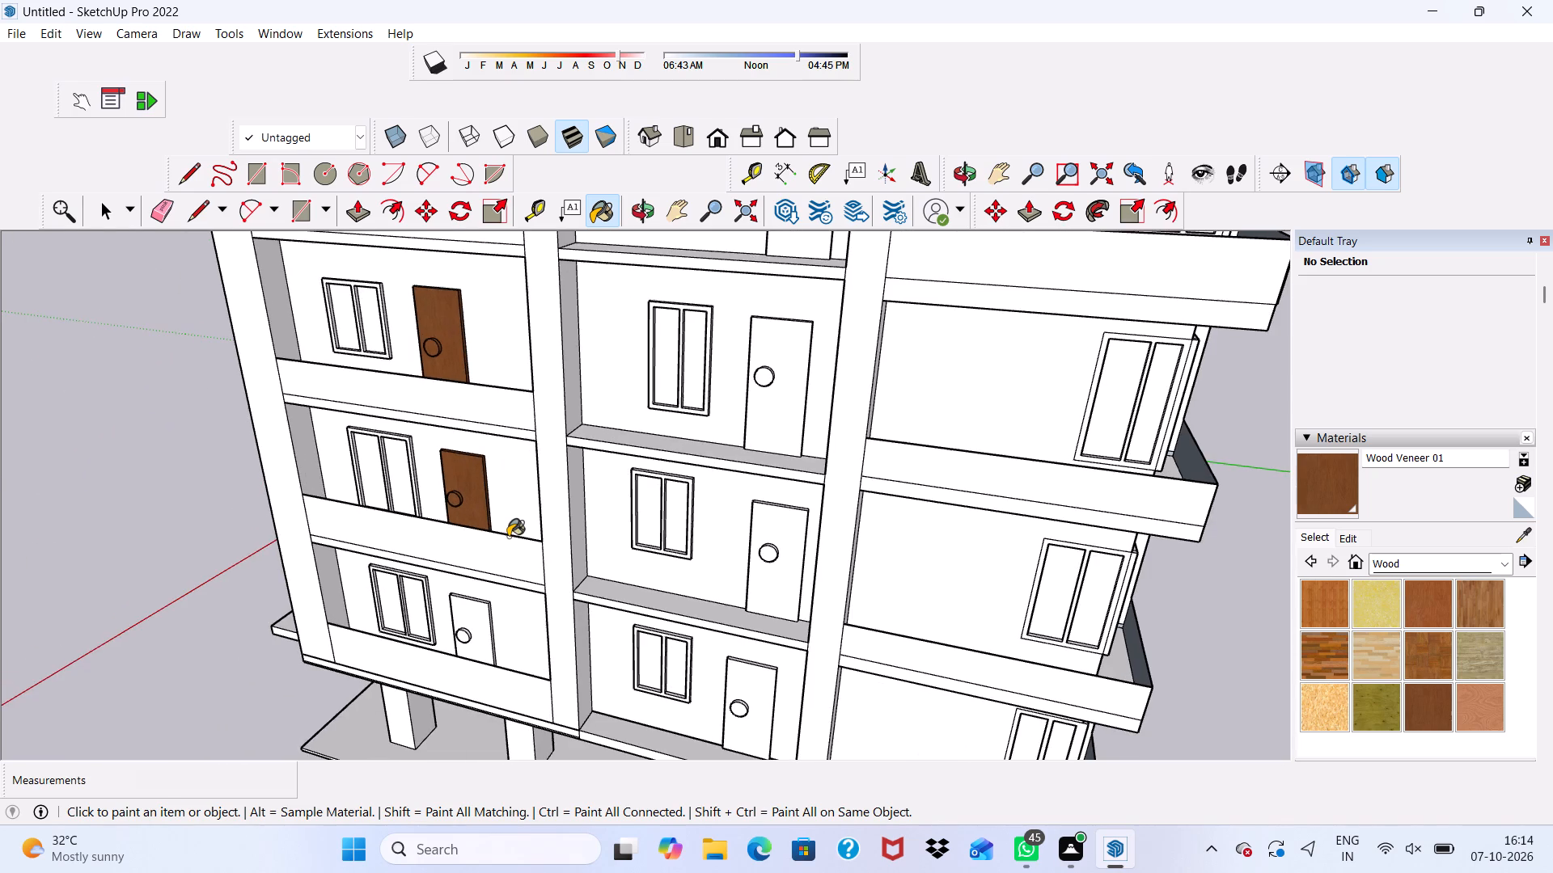
{"action": "middle_click_drag", "start_coordinate": [534, 377], "coordinate": [550, 318]}
{"action": "scroll", "coordinate": [528, 513], "scroll_direction": "up", "scroll_amount": 2}
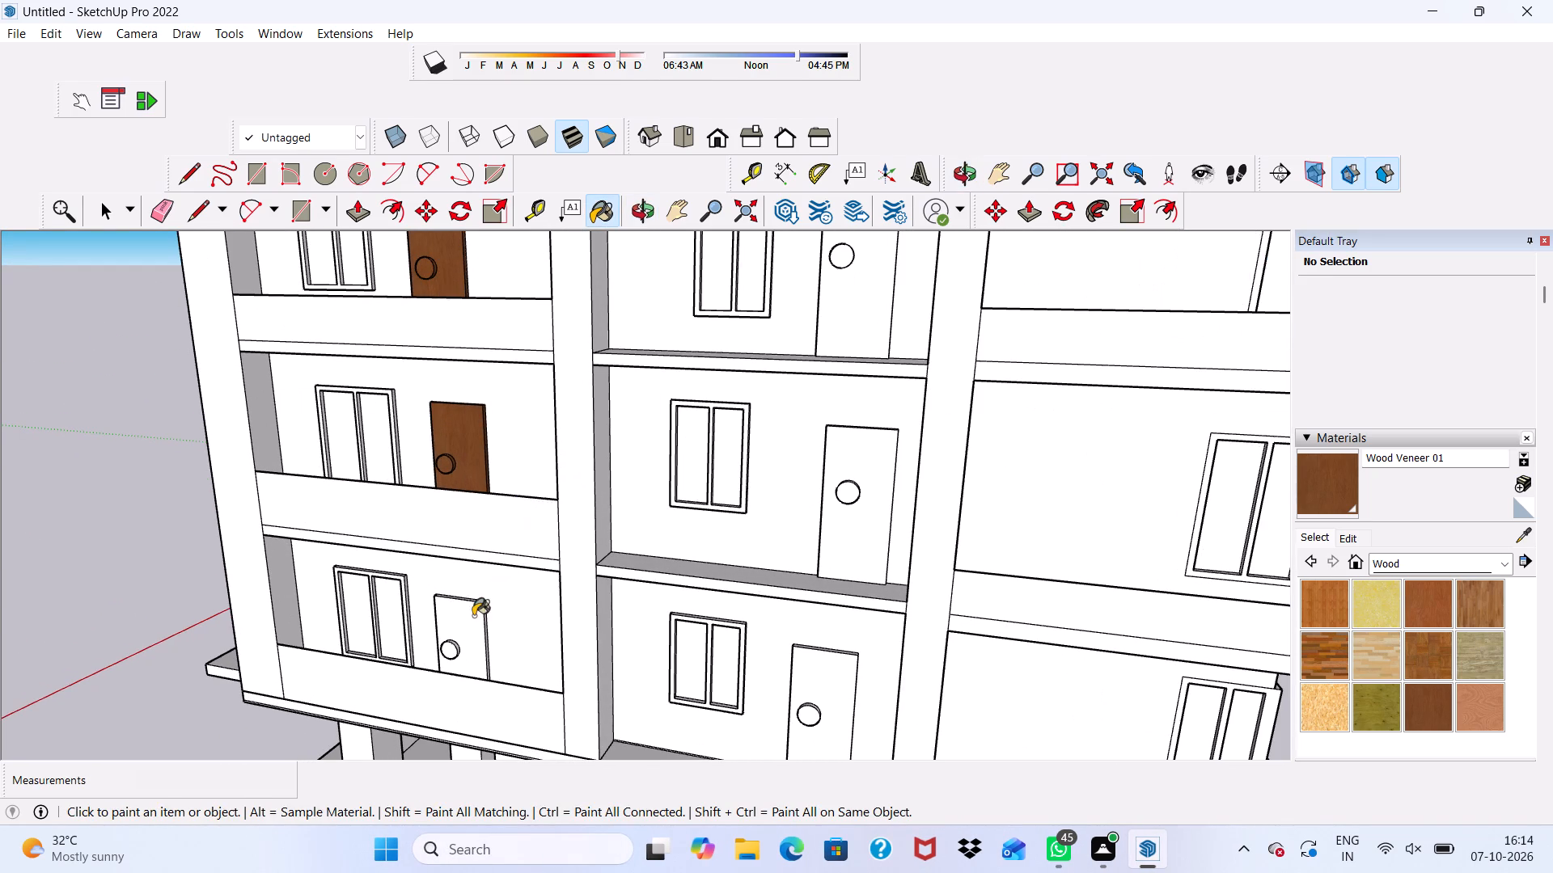
{"action": "middle_click_drag", "start_coordinate": [473, 616], "coordinate": [514, 496]}
{"action": "scroll", "coordinate": [508, 550], "scroll_direction": "up", "scroll_amount": 11}
{"action": "left_click", "coordinate": [468, 502]}
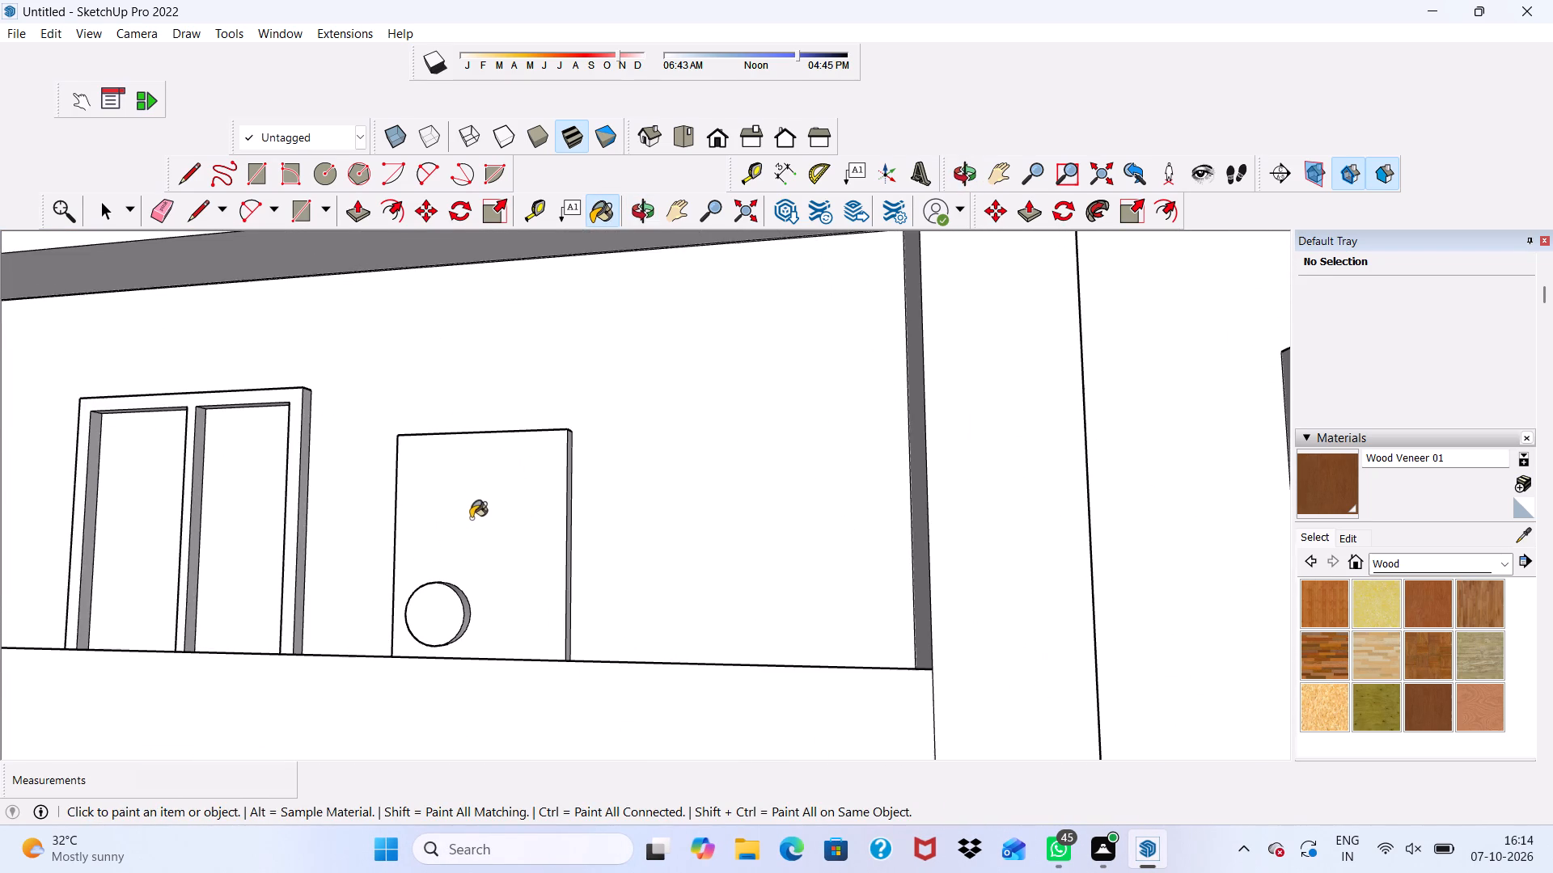
{"action": "scroll", "coordinate": [469, 573], "scroll_direction": "up", "scroll_amount": 4}
{"action": "left_click", "coordinate": [435, 635]}
{"action": "scroll", "coordinate": [444, 630], "scroll_direction": "up", "scroll_amount": 5}
{"action": "left_click", "coordinate": [464, 597]}
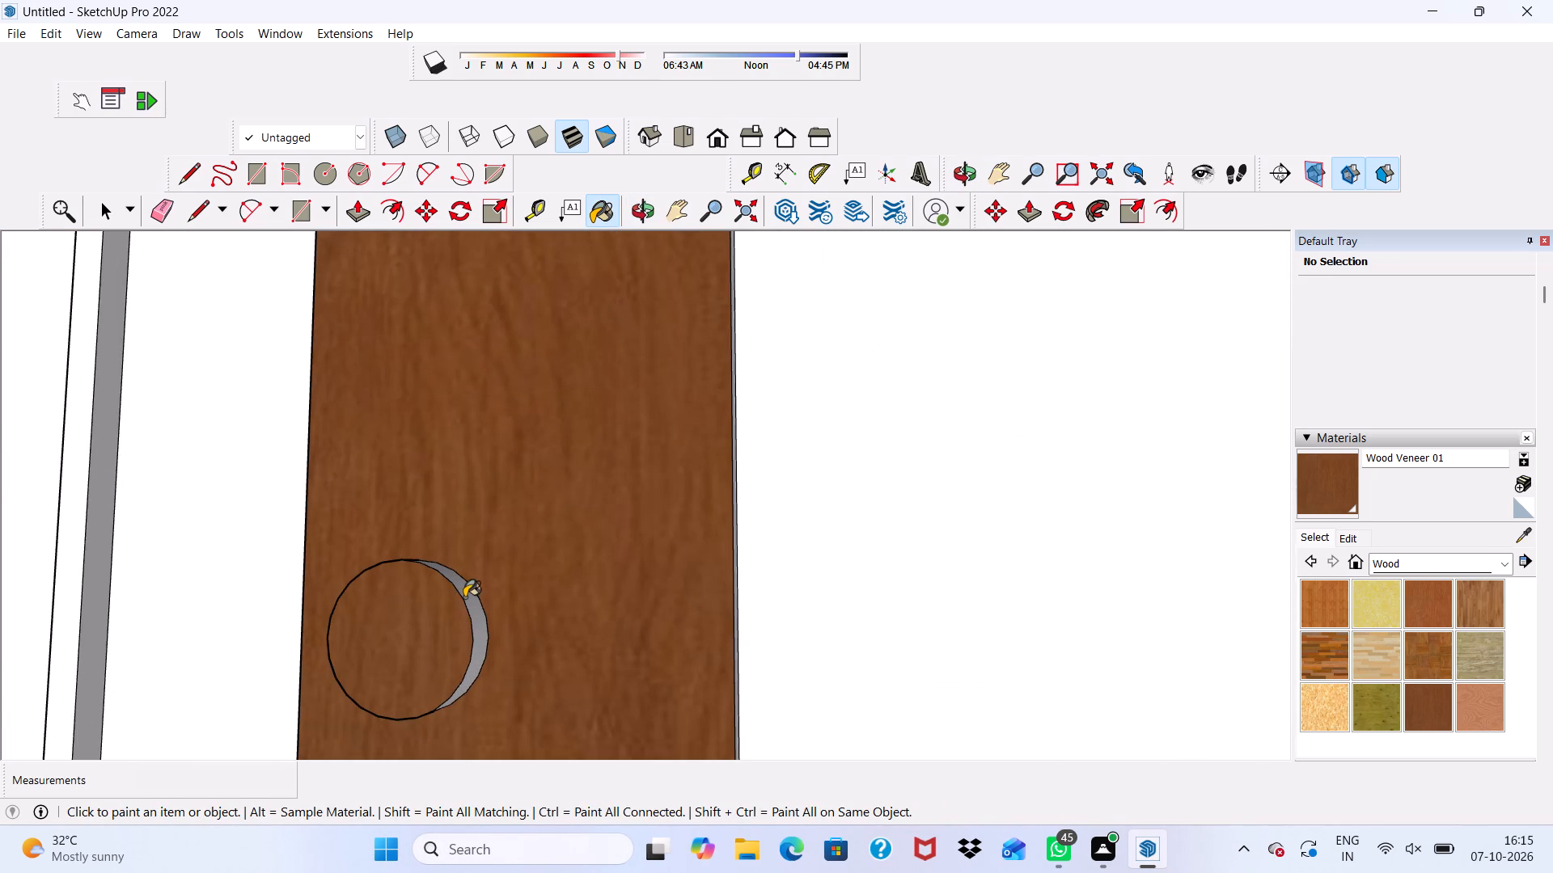
Paint both side edges and the top edge of the slatted bay's bottom door with Wood Veneer 01.
{"action": "middle_click_drag", "start_coordinate": [713, 561], "coordinate": [434, 628]}
{"action": "scroll", "coordinate": [747, 484], "scroll_direction": "up", "scroll_amount": 2}
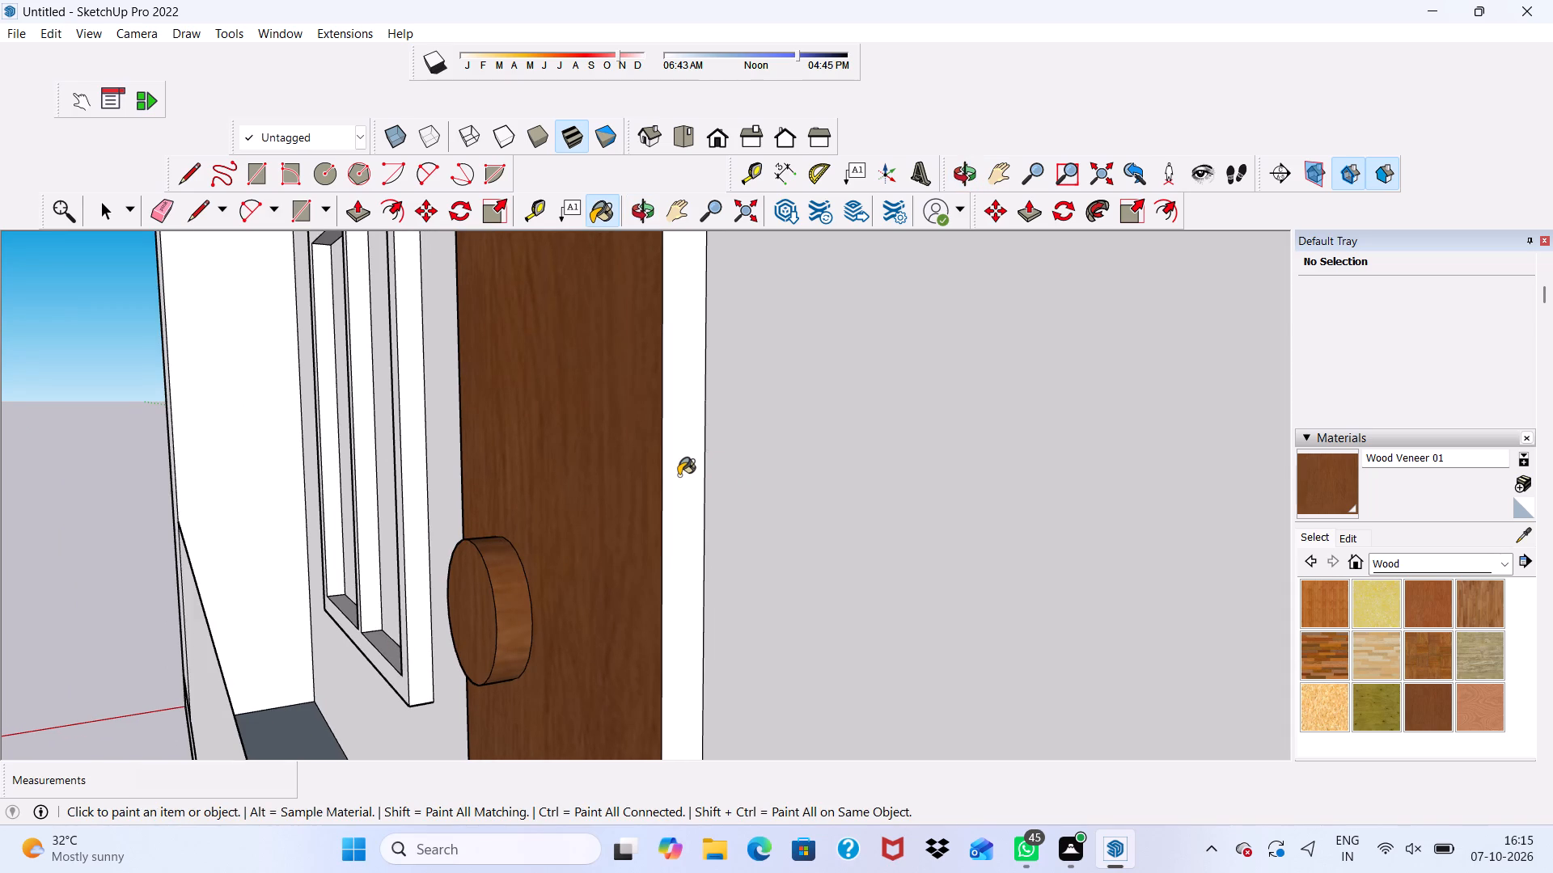
{"action": "left_click", "coordinate": [679, 475]}
{"action": "scroll", "coordinate": [610, 481], "scroll_direction": "down", "scroll_amount": 1}
{"action": "middle_click_drag", "start_coordinate": [542, 499], "coordinate": [883, 496]}
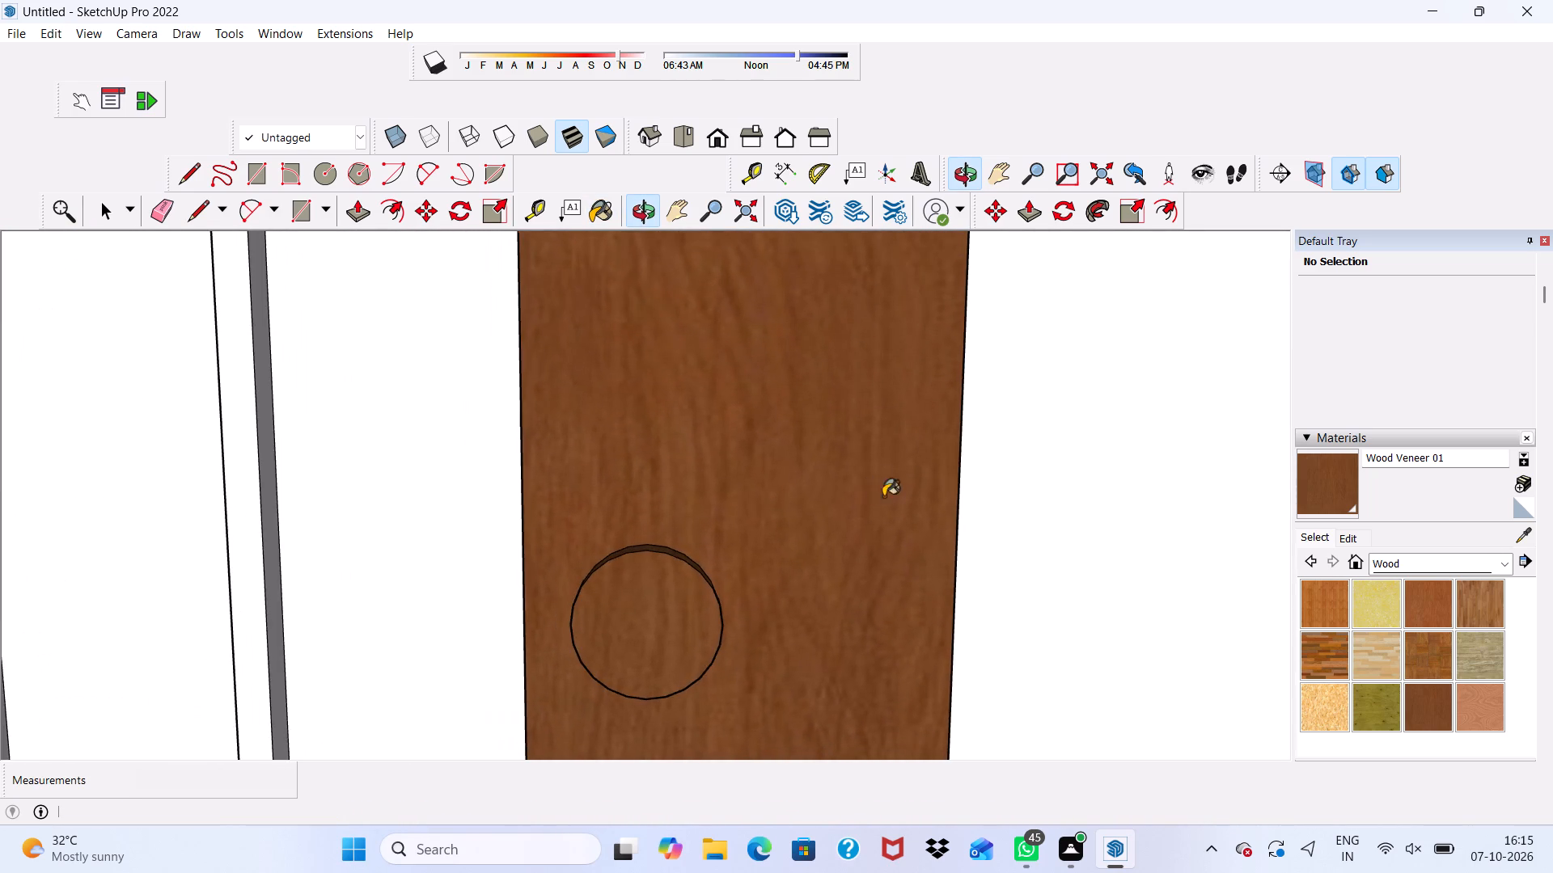
{"action": "scroll", "coordinate": [588, 469], "scroll_direction": "up", "scroll_amount": 2}
{"action": "scroll", "coordinate": [588, 470], "scroll_direction": "down", "scroll_amount": 1}
{"action": "middle_click_drag", "start_coordinate": [589, 470], "coordinate": [811, 505]}
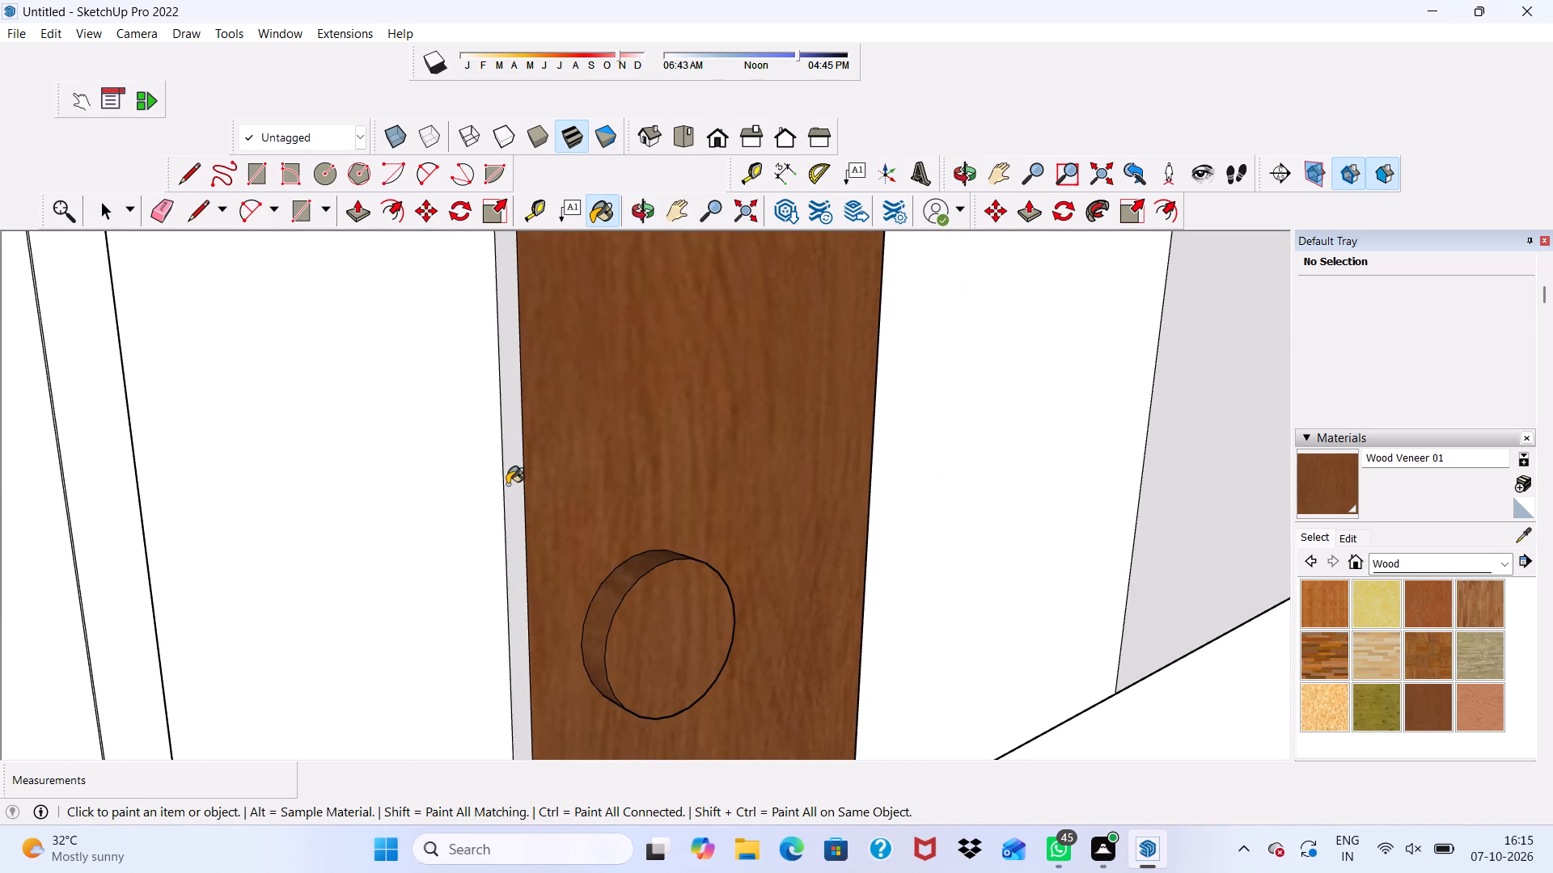
{"action": "left_click", "coordinate": [509, 484]}
{"action": "scroll", "coordinate": [531, 477], "scroll_direction": "down", "scroll_amount": 10}
{"action": "middle_click_drag", "start_coordinate": [523, 372], "coordinate": [530, 391]}
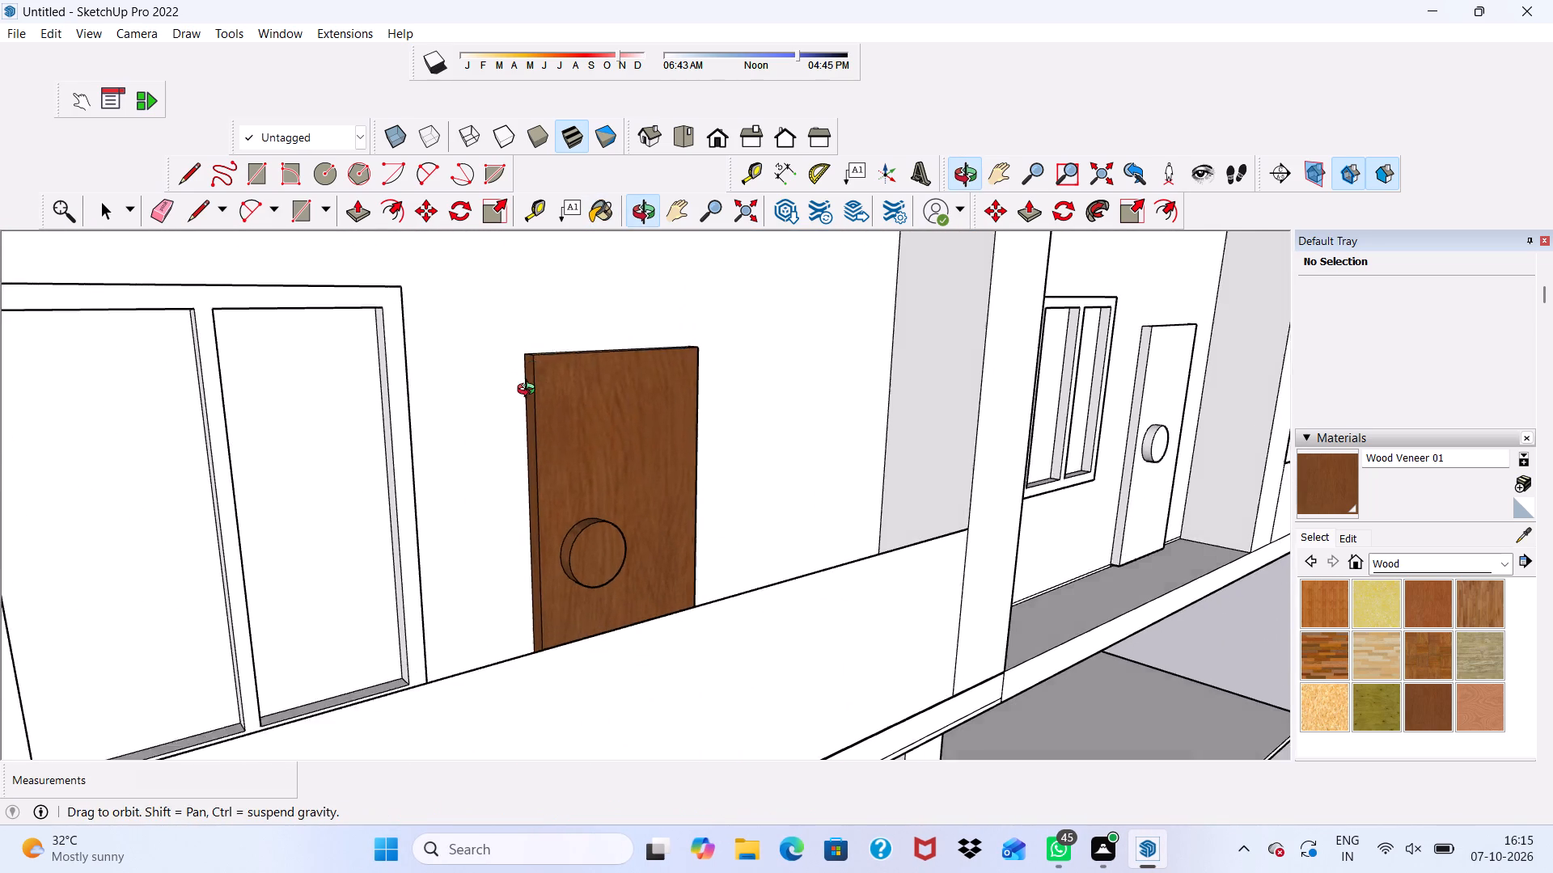
{"action": "middle_click_drag", "start_coordinate": [530, 391], "coordinate": [536, 447]}
{"action": "scroll", "coordinate": [599, 361], "scroll_direction": "up", "scroll_amount": 10}
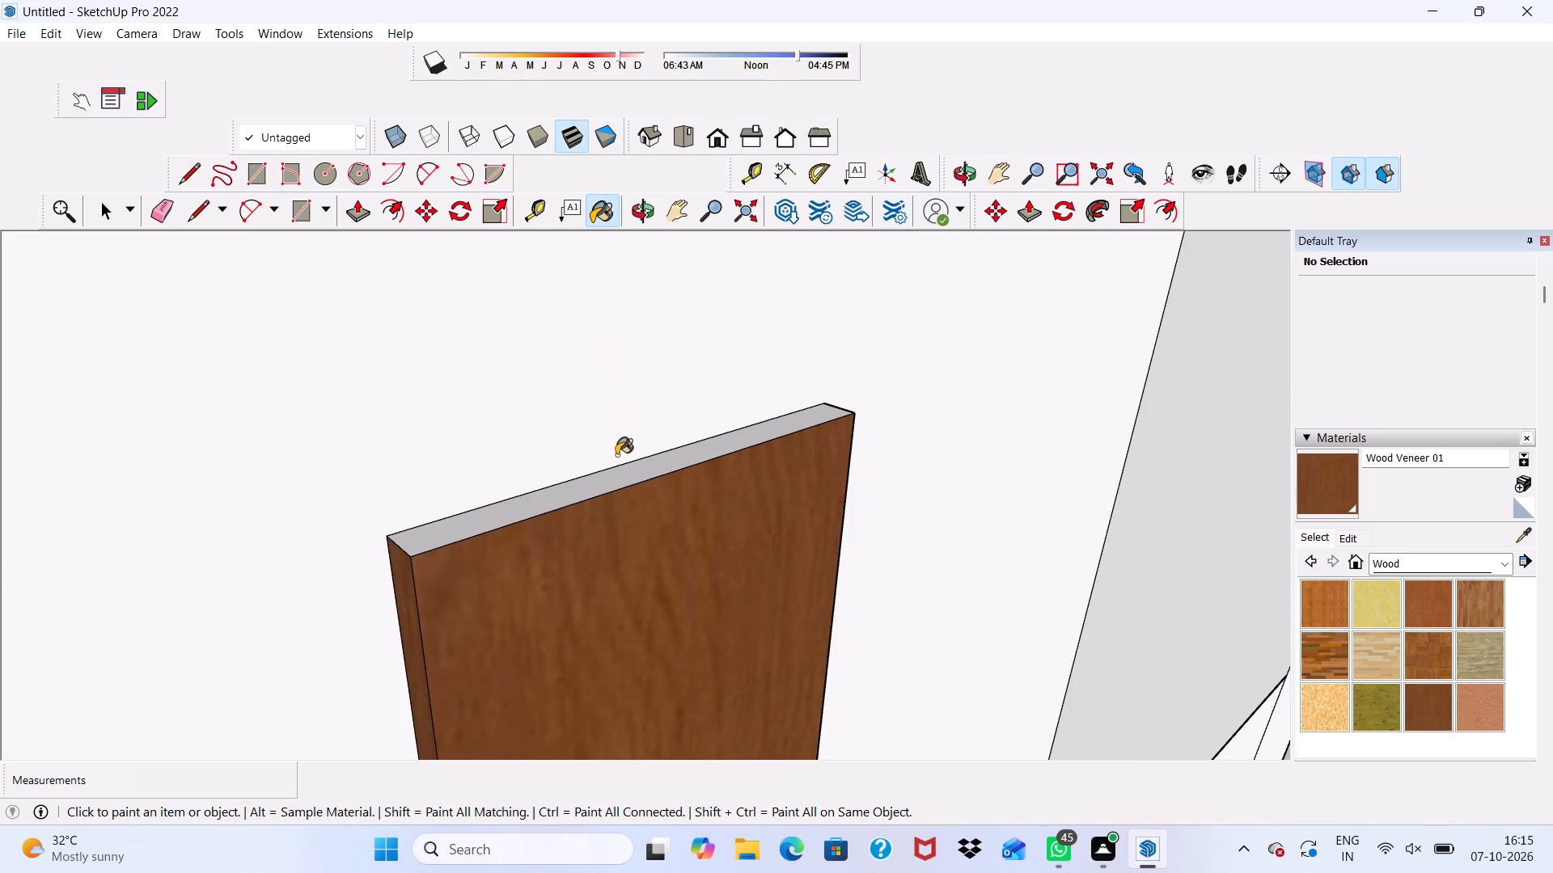
{"action": "left_click", "coordinate": [620, 473]}
{"action": "scroll", "coordinate": [590, 464], "scroll_direction": "down", "scroll_amount": 5}
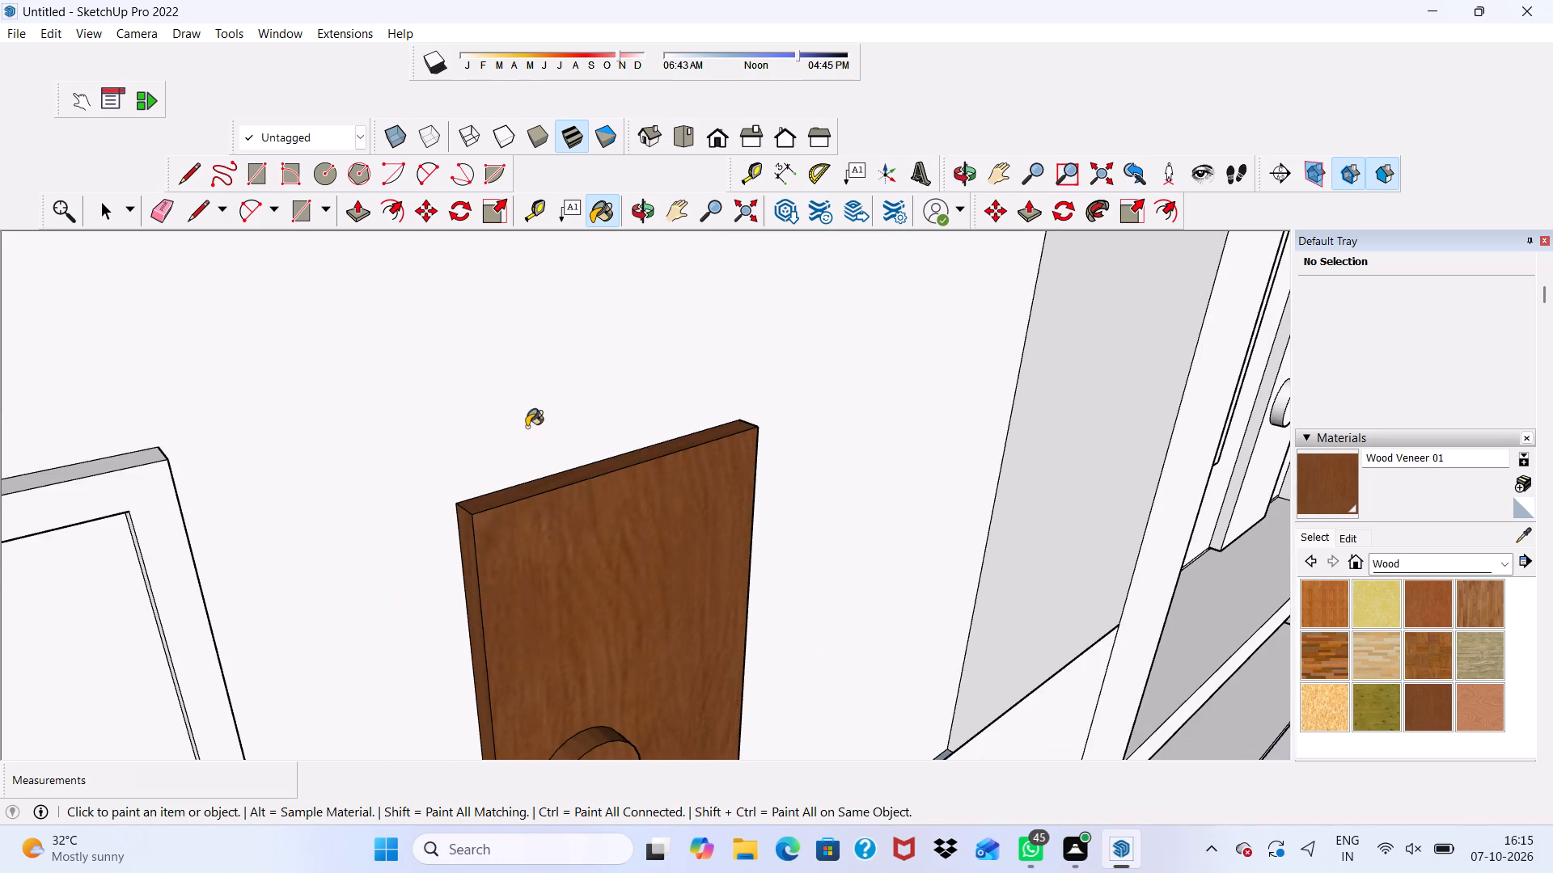
Paint the front face, knob face and knob rim of the bottom door in the adjacent open-ledge bay with Wood Veneer 01.
{"action": "scroll", "coordinate": [531, 428], "scroll_direction": "down", "scroll_amount": 2}
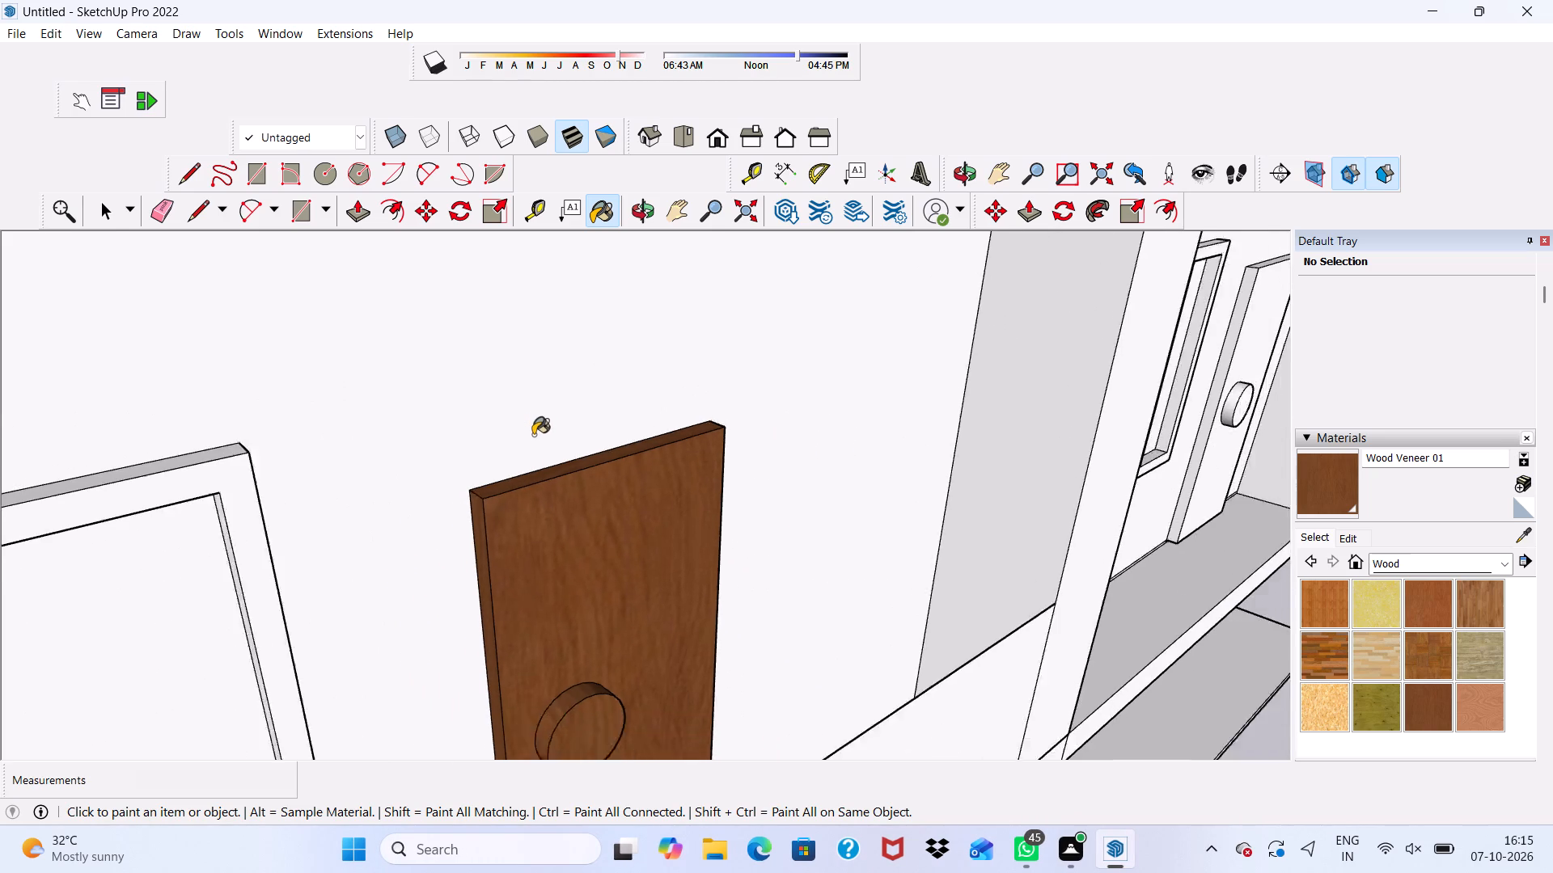
{"action": "scroll", "coordinate": [533, 435], "scroll_direction": "down", "scroll_amount": 19}
{"action": "middle_click_drag", "start_coordinate": [591, 487], "coordinate": [228, 458]}
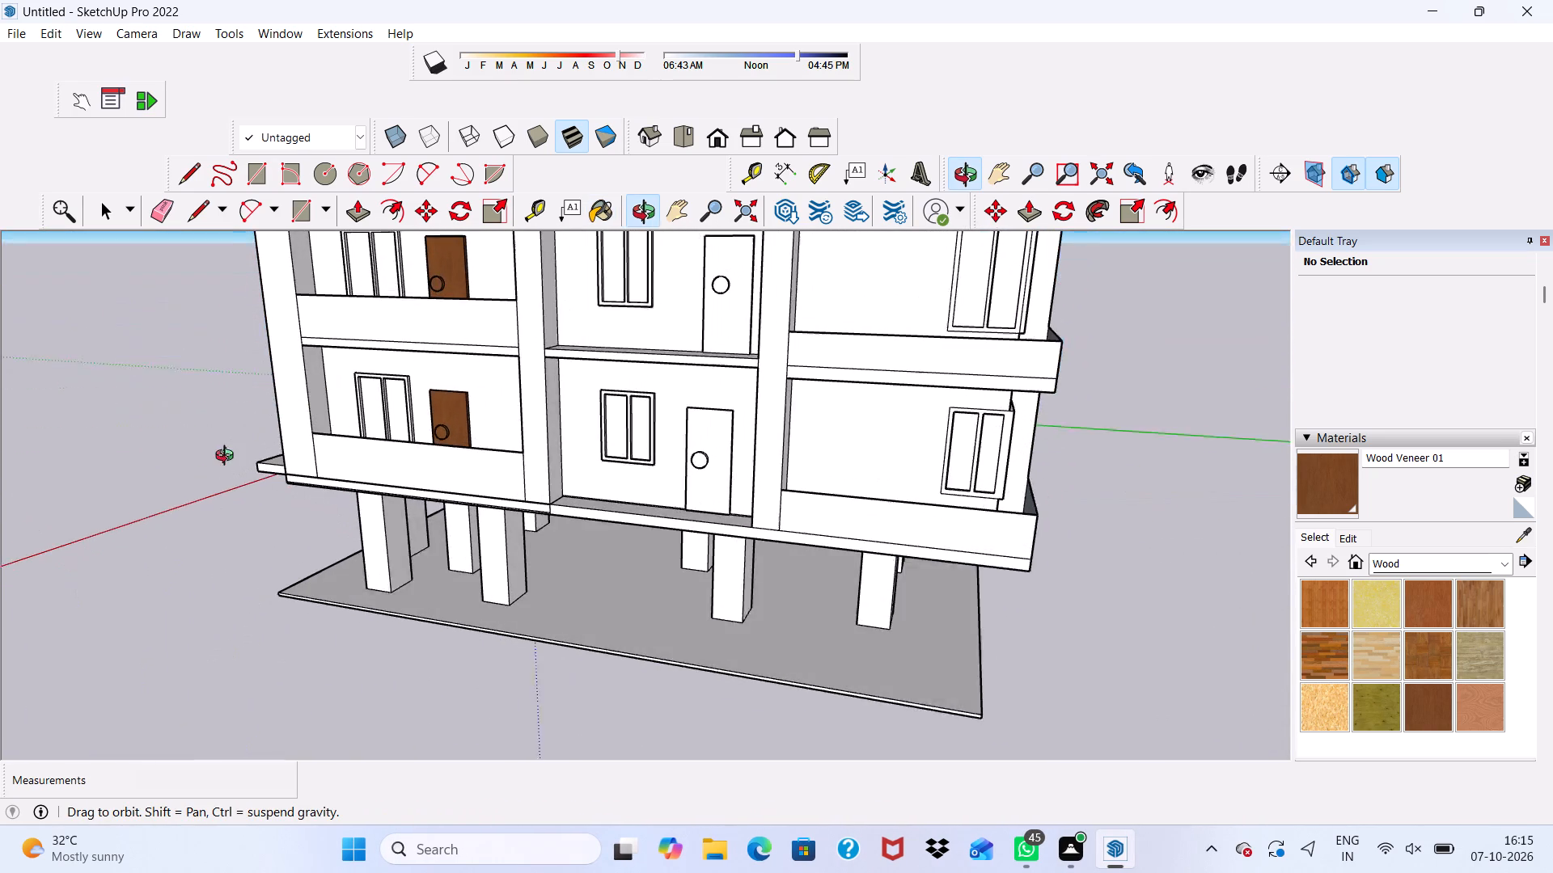
{"action": "middle_click_drag", "start_coordinate": [228, 458], "coordinate": [225, 464]}
{"action": "scroll", "coordinate": [620, 431], "scroll_direction": "up", "scroll_amount": 9}
{"action": "left_click", "coordinate": [751, 432]}
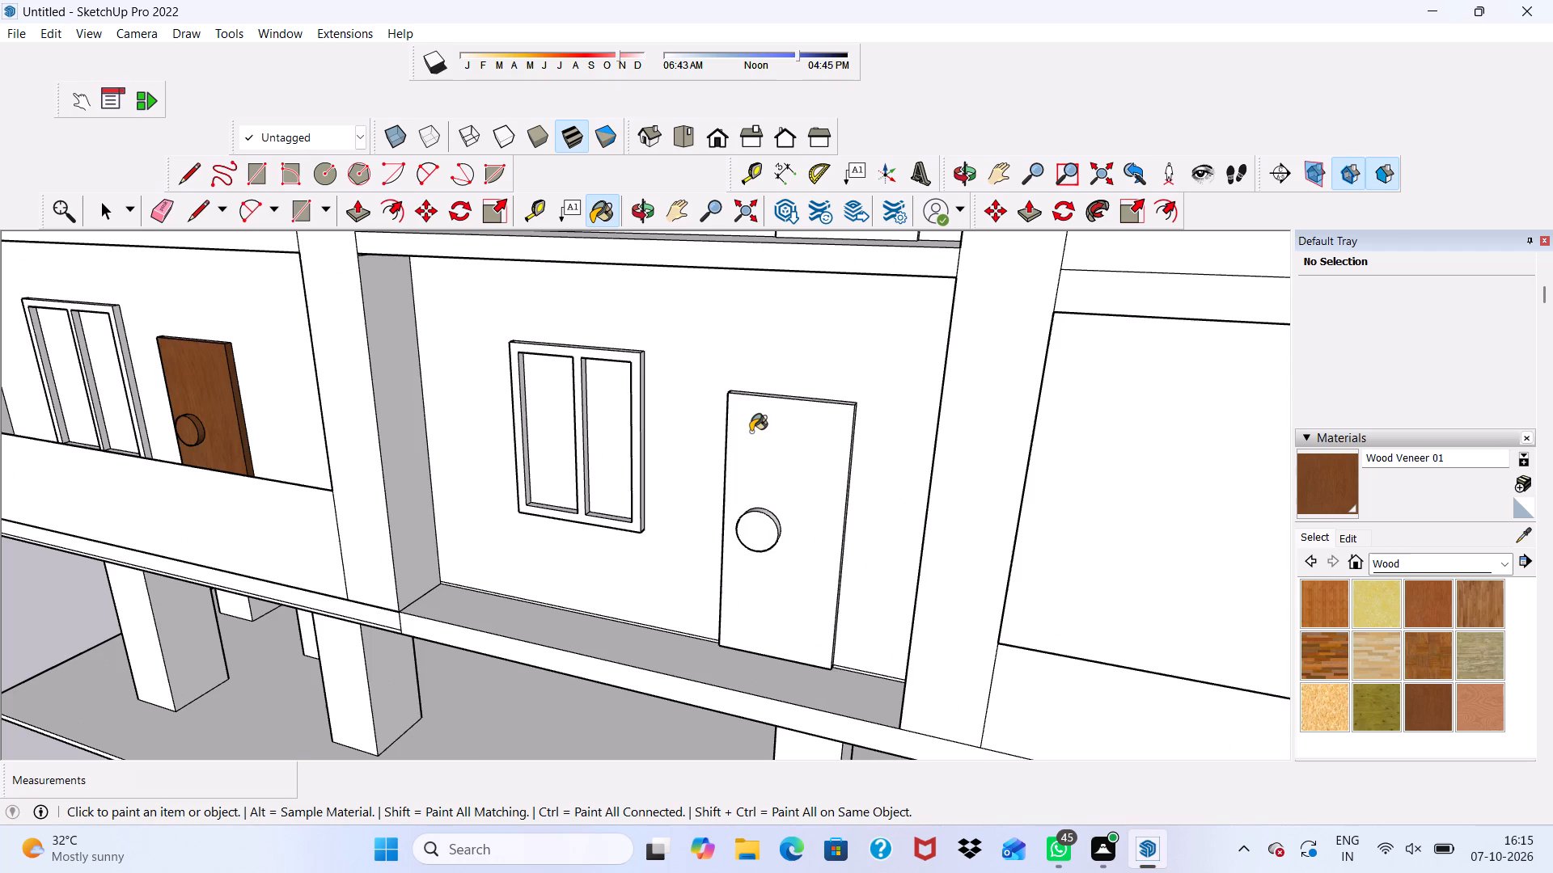
{"action": "scroll", "coordinate": [736, 435], "scroll_direction": "down", "scroll_amount": 9}
{"action": "scroll", "coordinate": [746, 323], "scroll_direction": "up", "scroll_amount": 3}
{"action": "scroll", "coordinate": [744, 331], "scroll_direction": "down", "scroll_amount": 7}
{"action": "scroll", "coordinate": [751, 466], "scroll_direction": "up", "scroll_amount": 5}
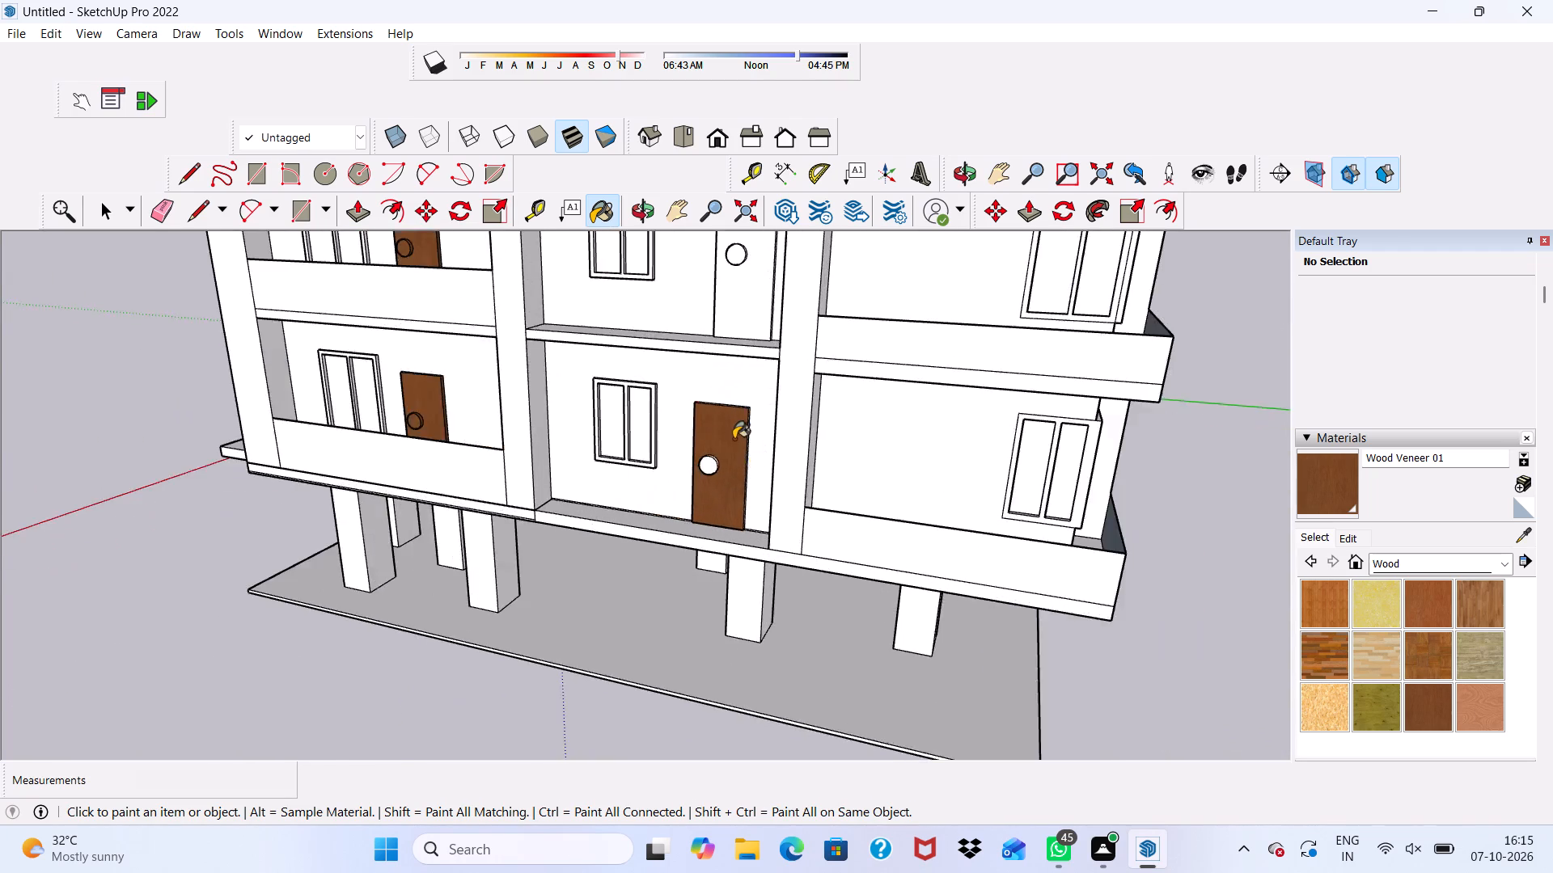
{"action": "scroll", "coordinate": [734, 439], "scroll_direction": "up", "scroll_amount": 14}
{"action": "left_click", "coordinate": [685, 475]}
{"action": "scroll", "coordinate": [713, 460], "scroll_direction": "up", "scroll_amount": 4}
{"action": "left_click", "coordinate": [728, 436]}
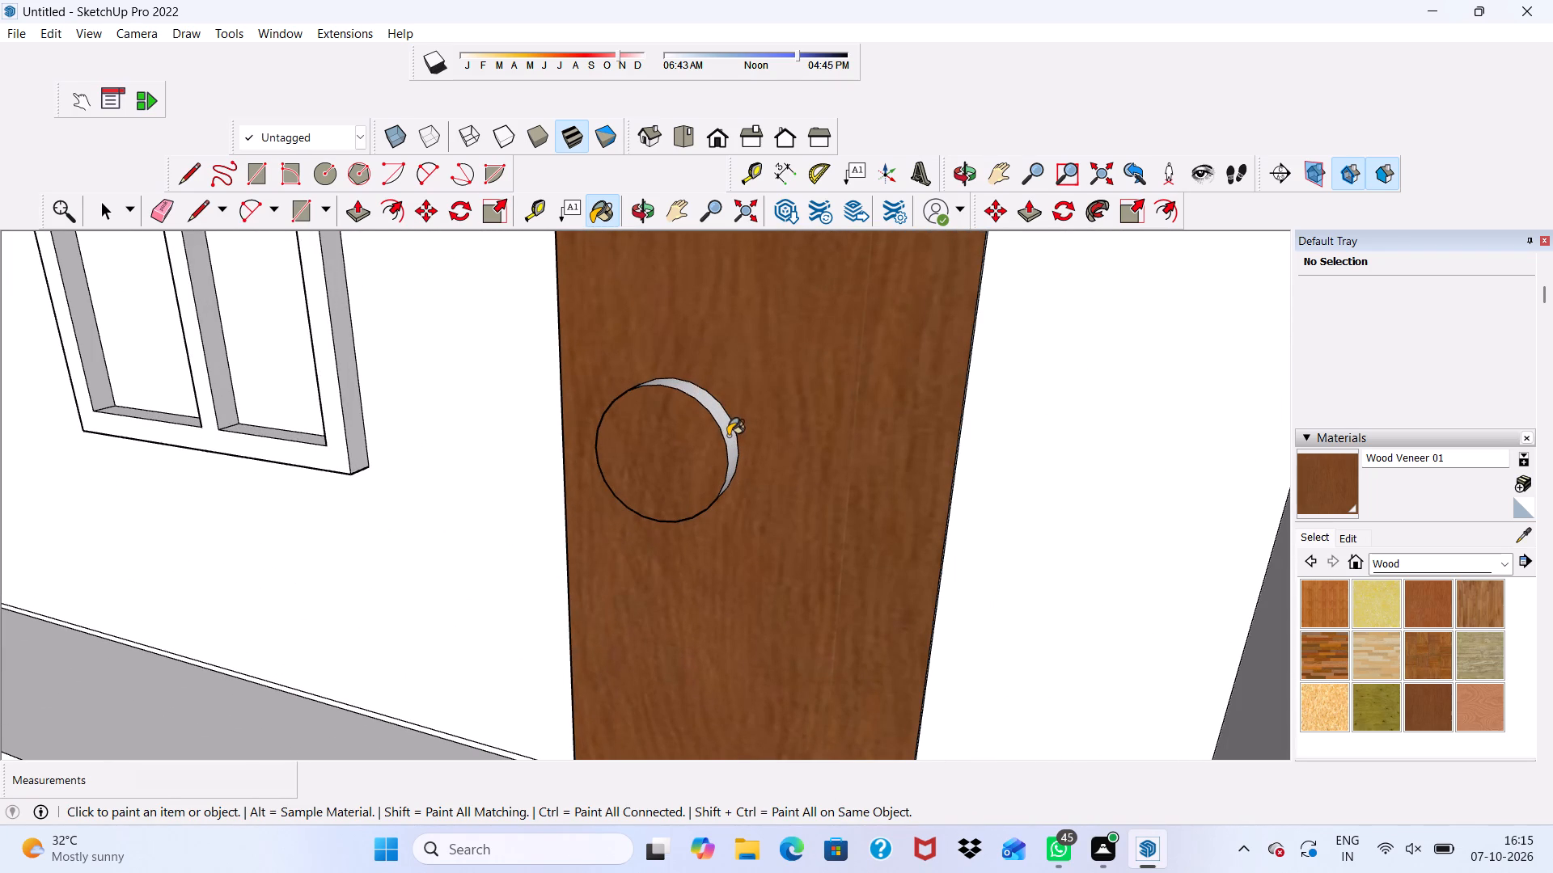
Paint the far side edge of the open-ledge bay's bottom door with Wood Veneer 01.
{"action": "middle_click_drag", "start_coordinate": [716, 447], "coordinate": [482, 419]}
{"action": "scroll", "coordinate": [640, 405], "scroll_direction": "up", "scroll_amount": 1}
{"action": "scroll", "coordinate": [658, 430], "scroll_direction": "down", "scroll_amount": 2}
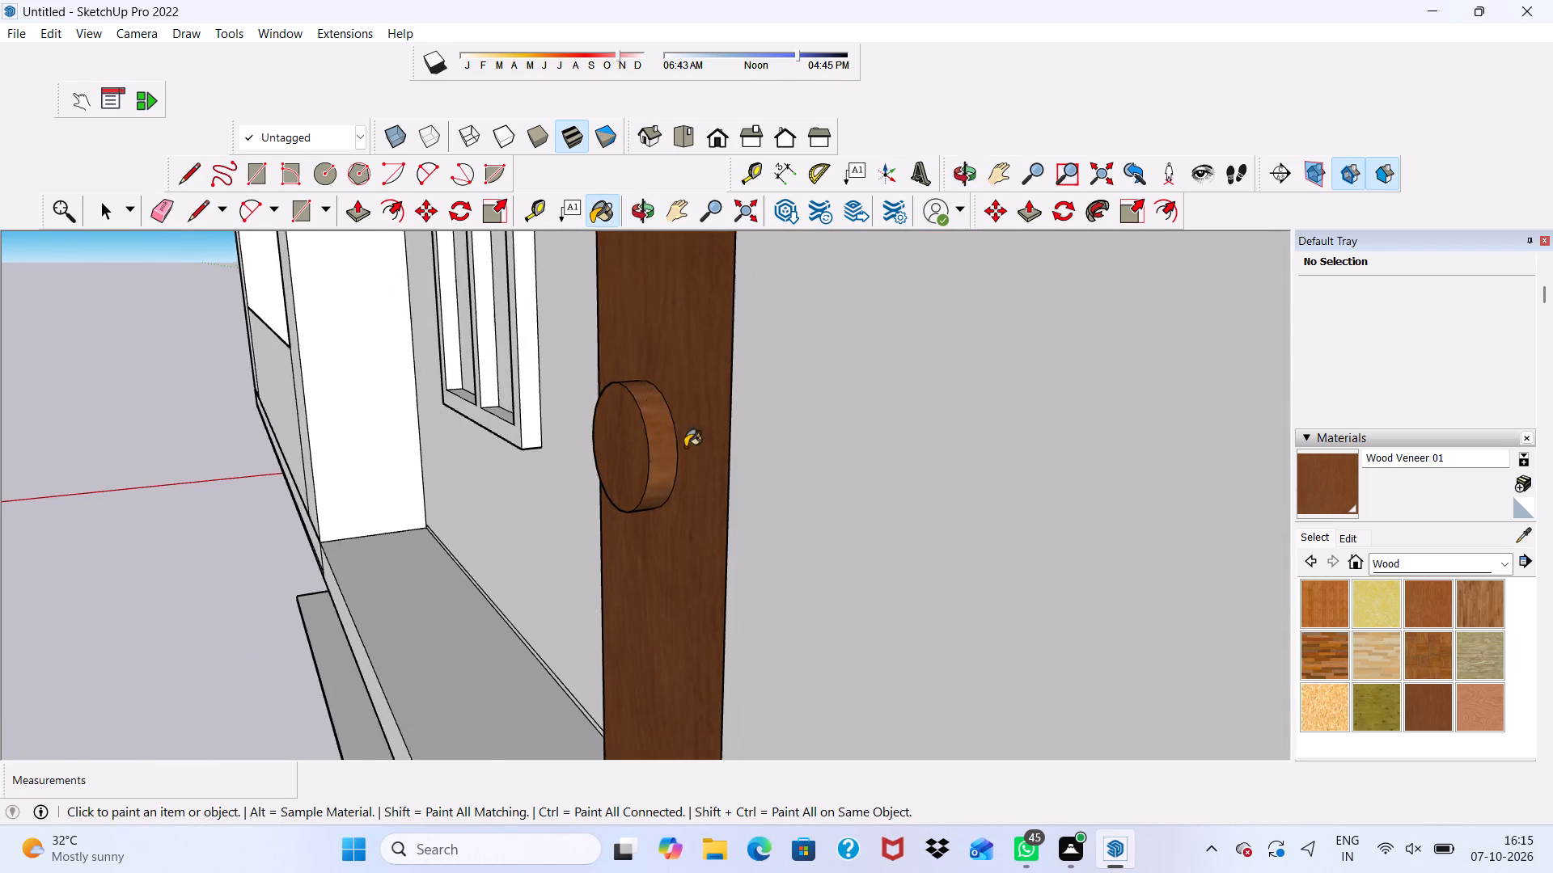
{"action": "scroll", "coordinate": [685, 447], "scroll_direction": "down", "scroll_amount": 8}
{"action": "middle_click_drag", "start_coordinate": [678, 461], "coordinate": [874, 531]}
{"action": "scroll", "coordinate": [822, 237], "scroll_direction": "up", "scroll_amount": 9}
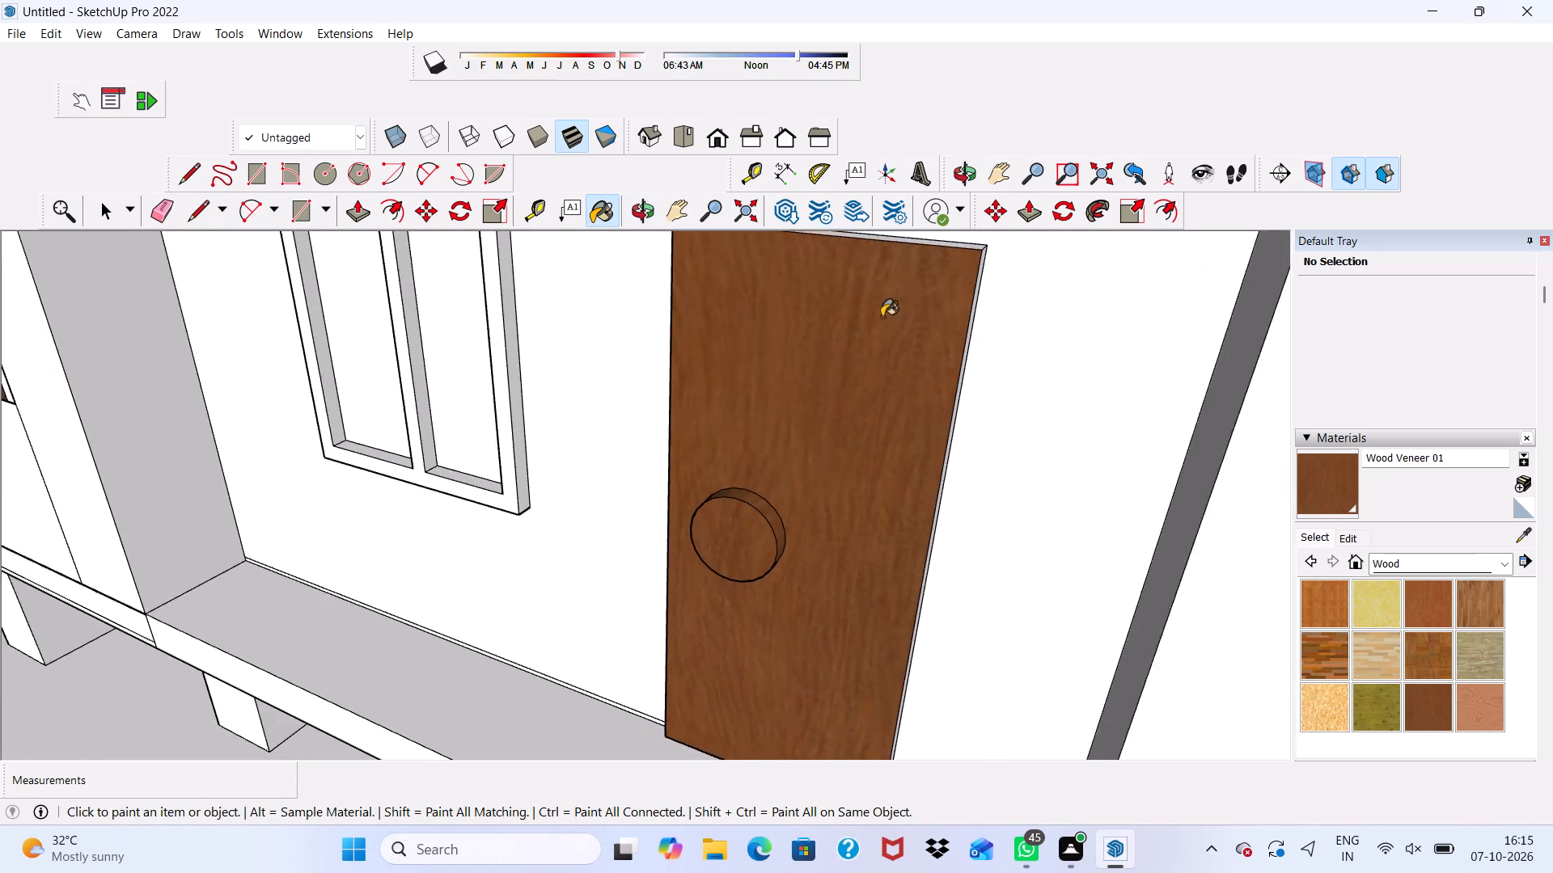
{"action": "scroll", "coordinate": [972, 393], "scroll_direction": "up", "scroll_amount": 3}
{"action": "middle_click_drag", "start_coordinate": [983, 402], "coordinate": [907, 403]}
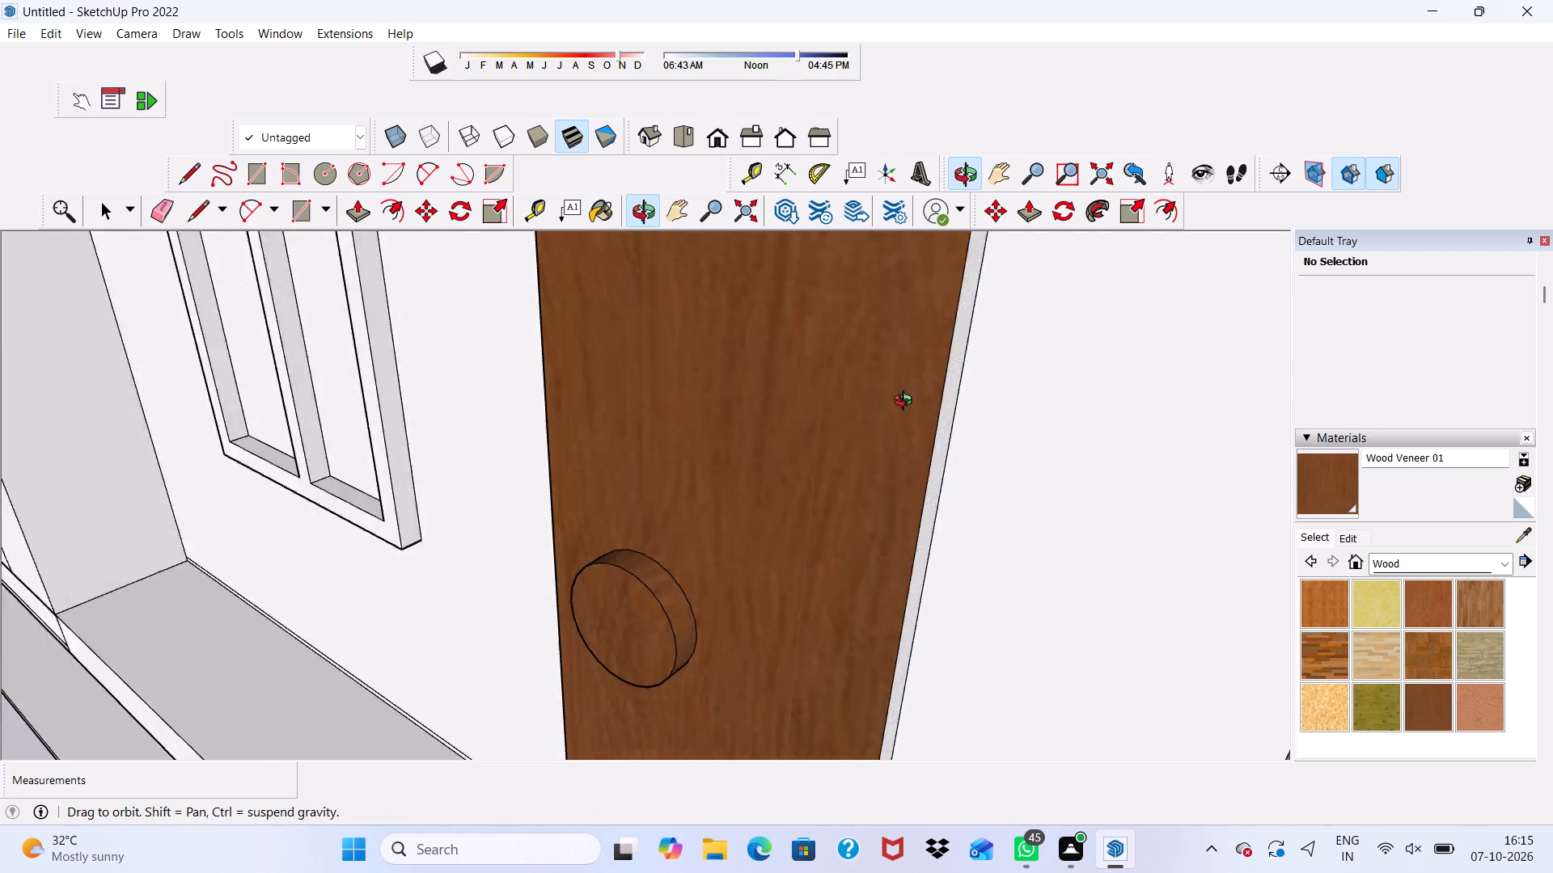
{"action": "middle_click_drag", "start_coordinate": [907, 403], "coordinate": [823, 403]}
{"action": "scroll", "coordinate": [827, 404], "scroll_direction": "up", "scroll_amount": 3}
{"action": "left_click", "coordinate": [836, 404]}
Paint the top edge and window-side edge of the open-ledge bay's bottom door with Wood Veneer 01.
{"action": "scroll", "coordinate": [789, 413], "scroll_direction": "down", "scroll_amount": 4}
{"action": "middle_click_drag", "start_coordinate": [662, 381], "coordinate": [753, 524]}
{"action": "scroll", "coordinate": [748, 394], "scroll_direction": "up", "scroll_amount": 1}
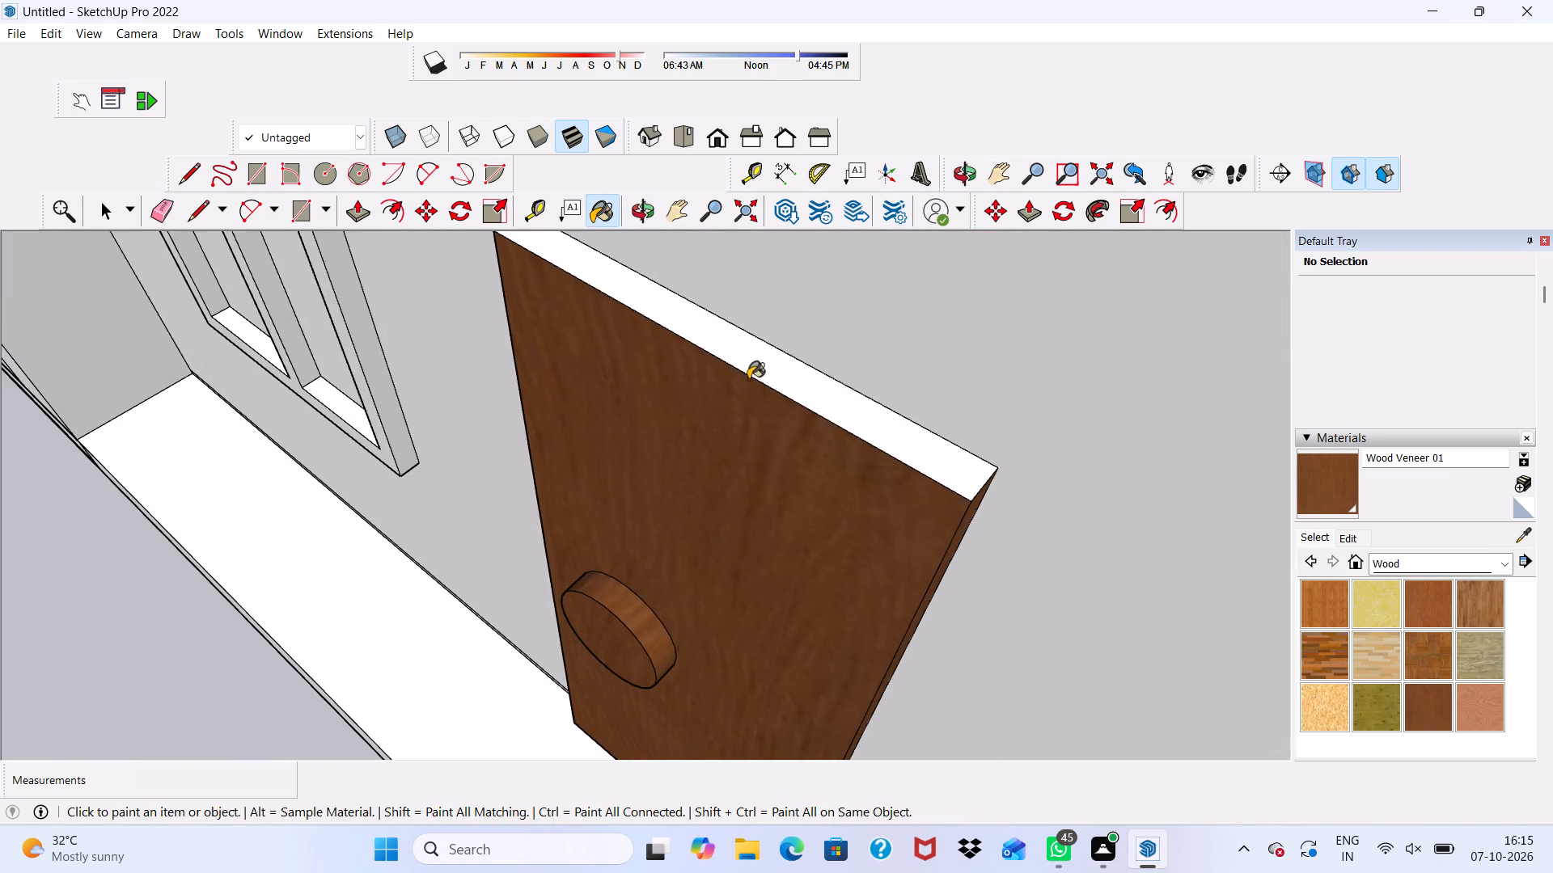
{"action": "left_click", "coordinate": [753, 360]}
{"action": "scroll", "coordinate": [684, 392], "scroll_direction": "down", "scroll_amount": 1}
{"action": "middle_click_drag", "start_coordinate": [681, 392], "coordinate": [954, 284]}
{"action": "middle_click_drag", "start_coordinate": [608, 407], "coordinate": [770, 367]}
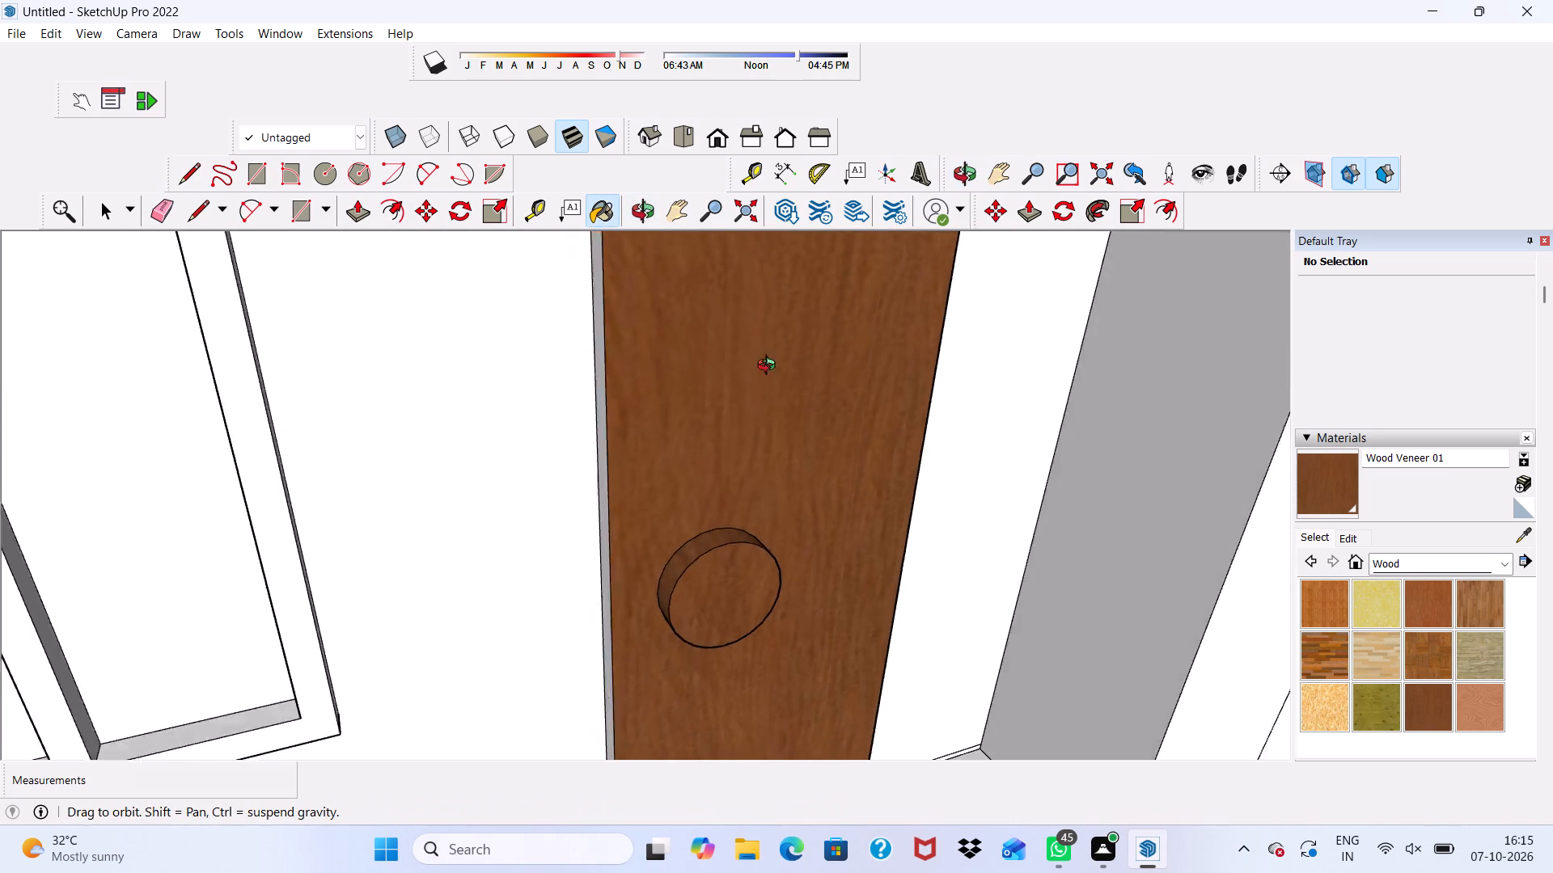
{"action": "middle_click_drag", "start_coordinate": [770, 367], "coordinate": [838, 351]}
{"action": "left_click", "coordinate": [626, 390]}
{"action": "scroll", "coordinate": [626, 390], "scroll_direction": "down", "scroll_amount": 10}
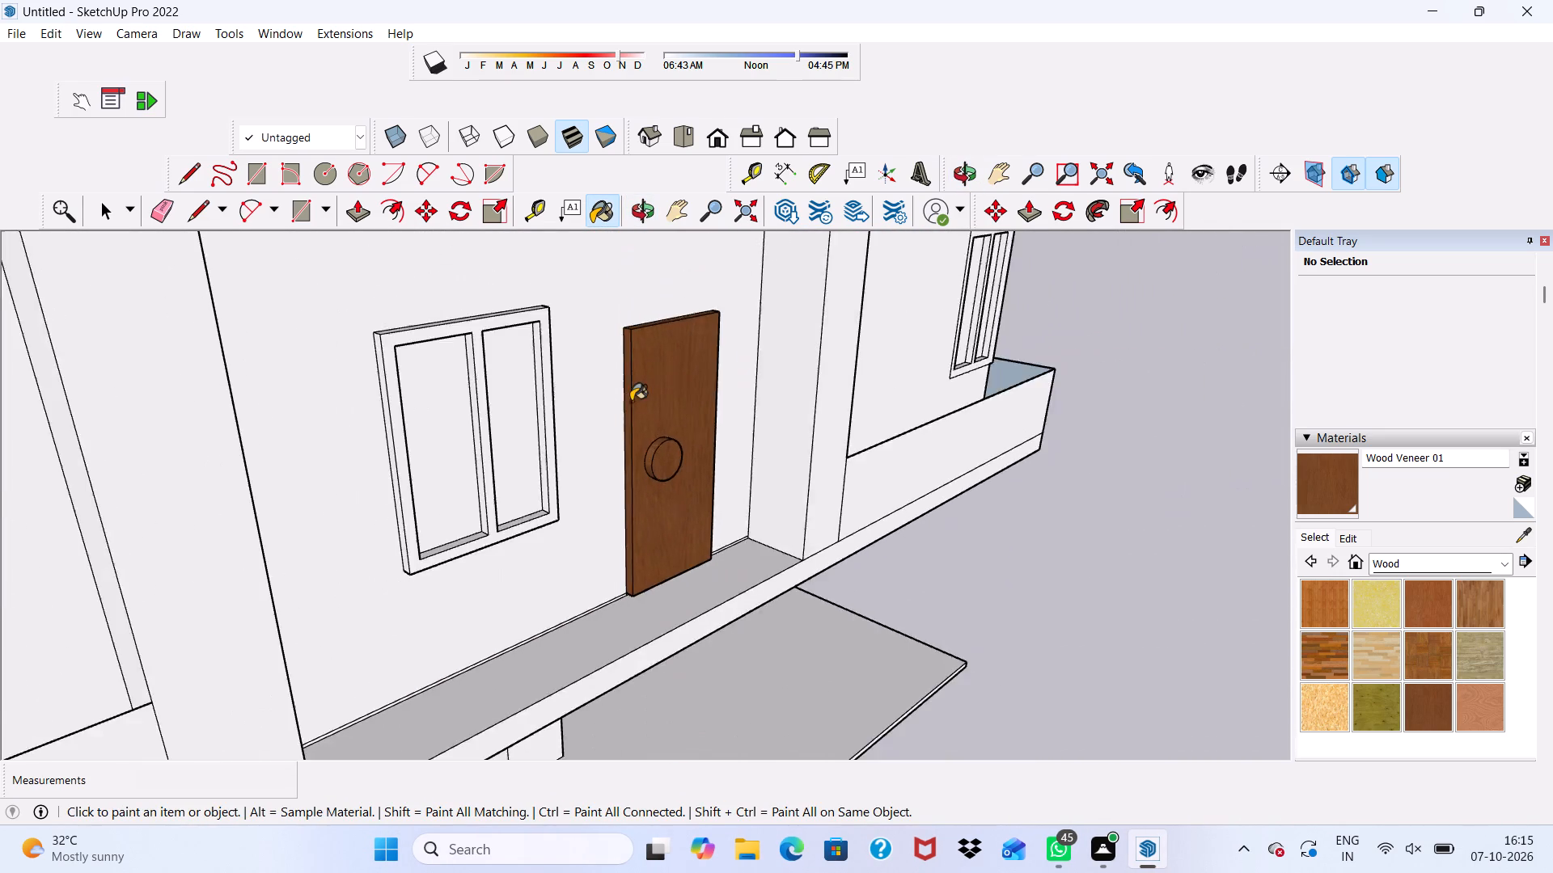
Paint the front face, knob face, knob rim and window-side edge of the open-ledge bay's second door from the bottom with Wood Veneer 01.
{"action": "scroll", "coordinate": [631, 401], "scroll_direction": "down", "scroll_amount": 20}
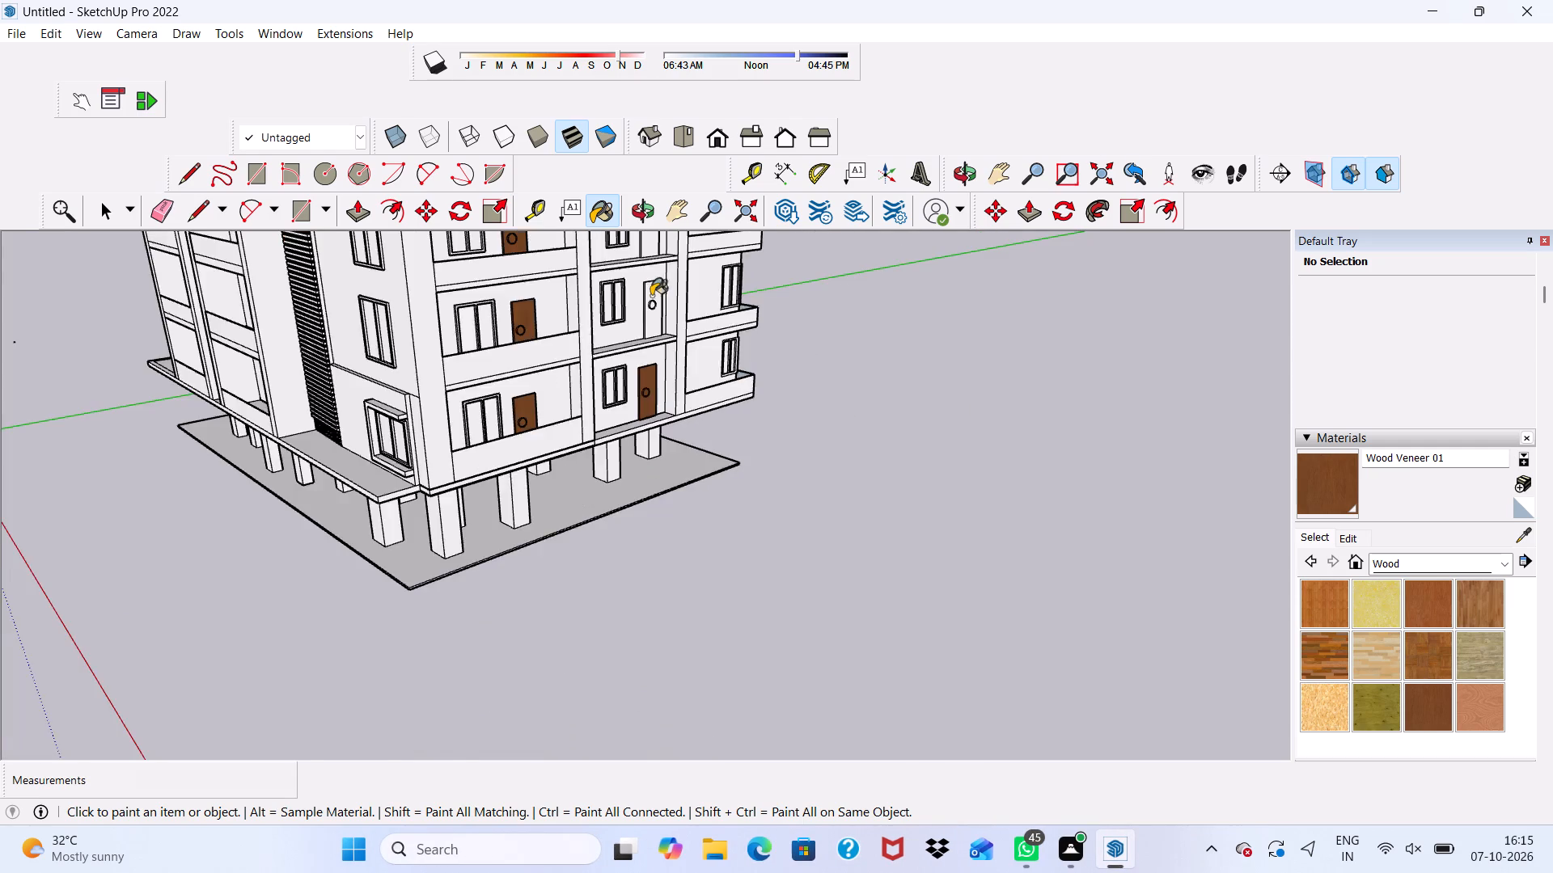
{"action": "scroll", "coordinate": [650, 293], "scroll_direction": "up", "scroll_amount": 11}
{"action": "left_click", "coordinate": [650, 293]}
{"action": "scroll", "coordinate": [655, 316], "scroll_direction": "up", "scroll_amount": 9}
{"action": "left_click", "coordinate": [661, 332]}
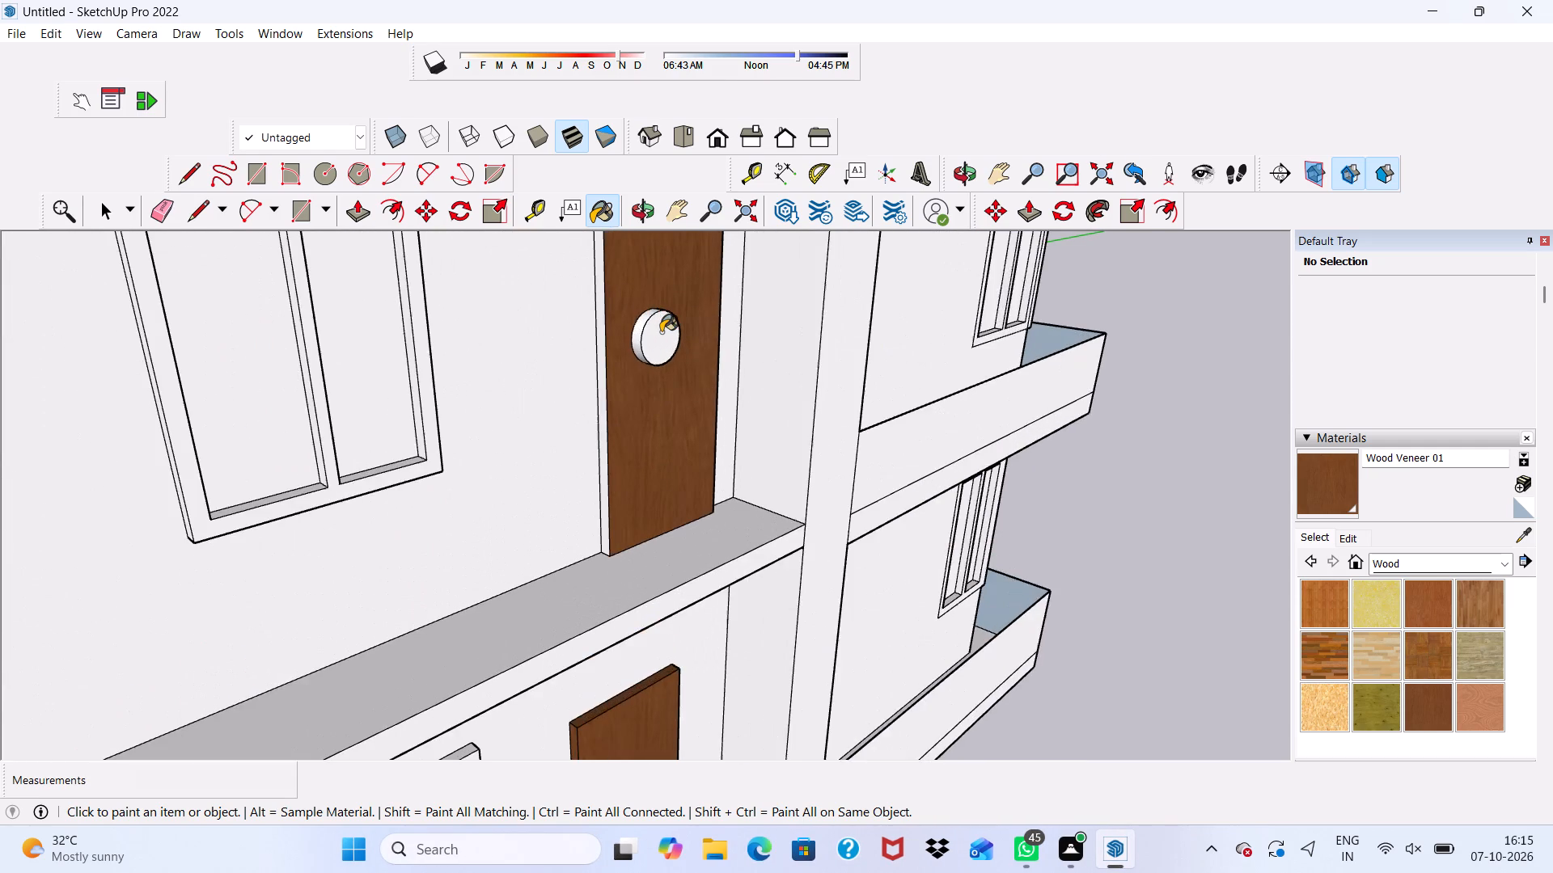
{"action": "scroll", "coordinate": [641, 324], "scroll_direction": "up", "scroll_amount": 7}
{"action": "left_click", "coordinate": [640, 321]}
{"action": "scroll", "coordinate": [640, 321], "scroll_direction": "down", "scroll_amount": 5}
{"action": "scroll", "coordinate": [599, 350], "scroll_direction": "up", "scroll_amount": 4}
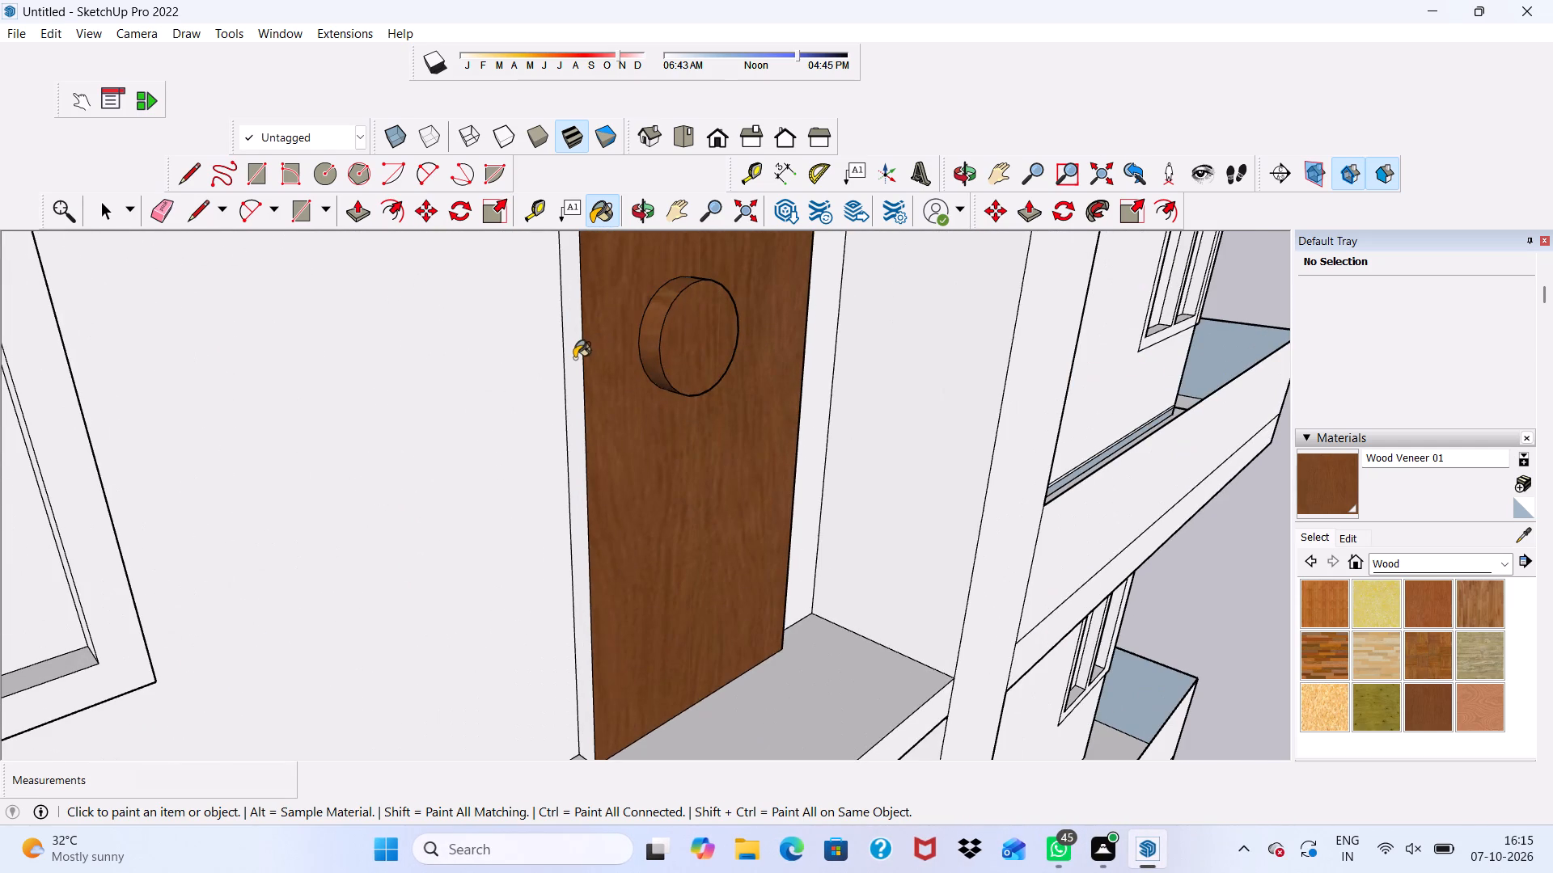
{"action": "left_click", "coordinate": [574, 358]}
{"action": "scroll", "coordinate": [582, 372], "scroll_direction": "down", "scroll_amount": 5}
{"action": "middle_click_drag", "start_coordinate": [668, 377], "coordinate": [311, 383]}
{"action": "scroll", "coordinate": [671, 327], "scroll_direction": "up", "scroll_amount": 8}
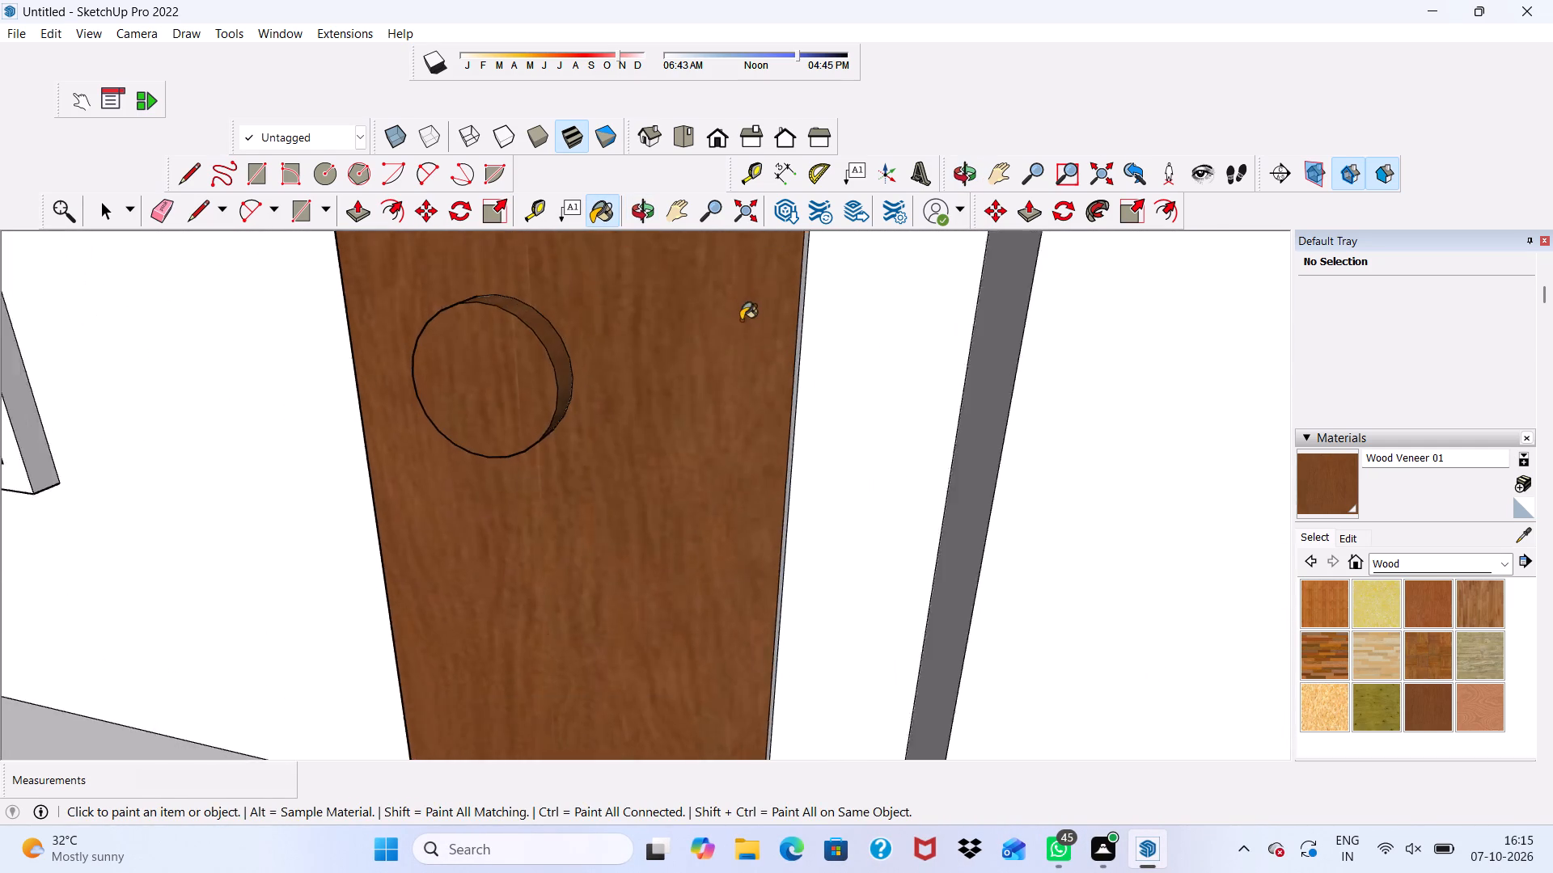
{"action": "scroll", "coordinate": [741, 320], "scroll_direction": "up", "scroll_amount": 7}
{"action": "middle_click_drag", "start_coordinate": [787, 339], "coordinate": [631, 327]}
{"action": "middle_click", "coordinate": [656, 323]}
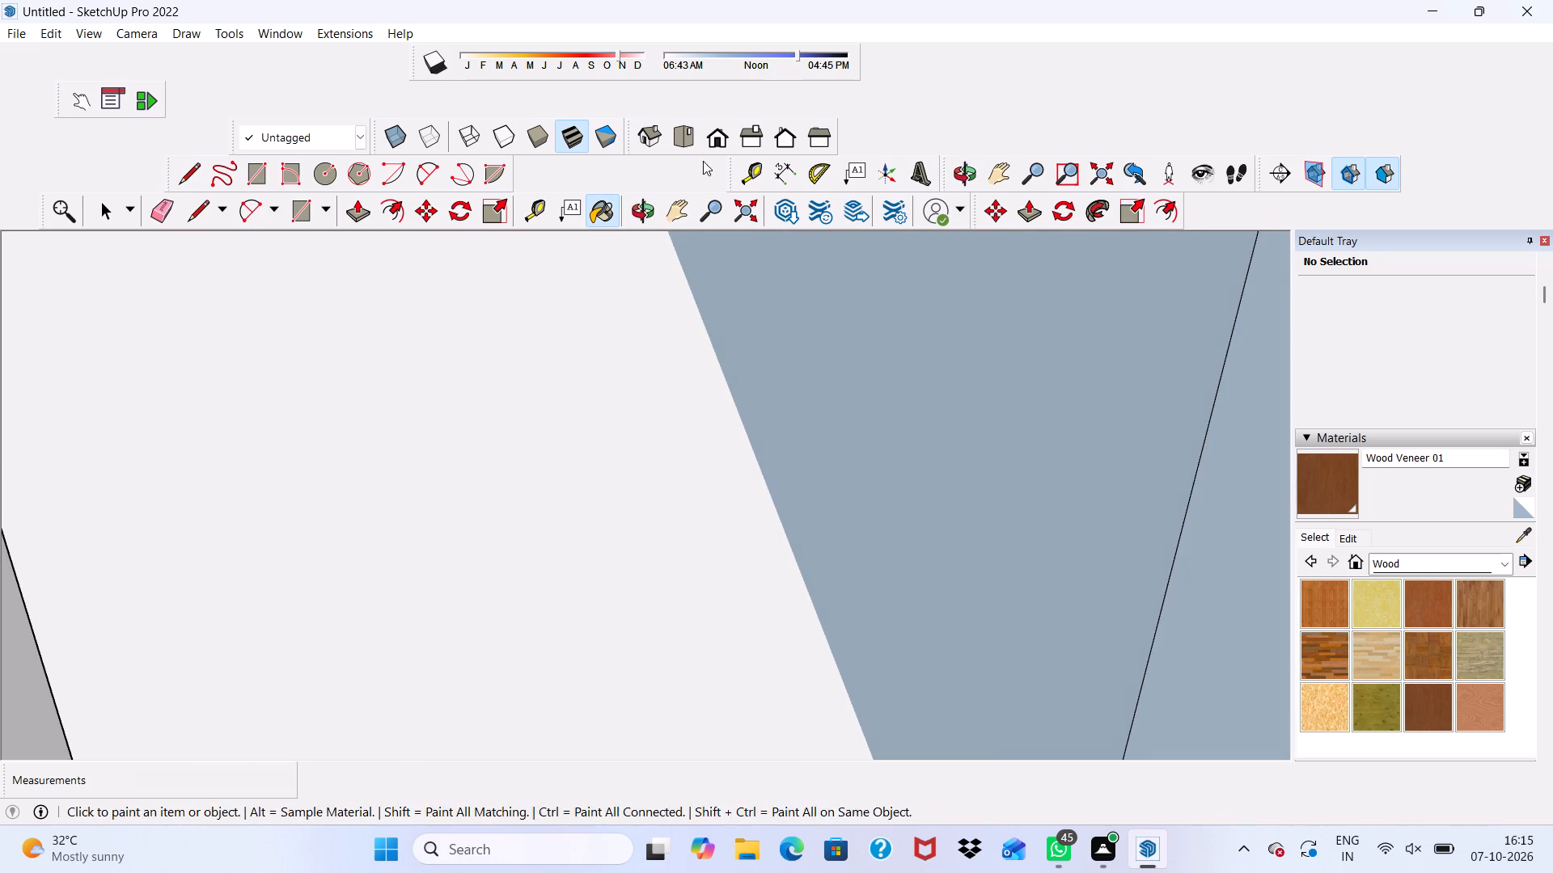
Examine the painted doors in both balcony bays of the front facade, from close up and across the whole building.
{"action": "left_click", "coordinate": [732, 139]}
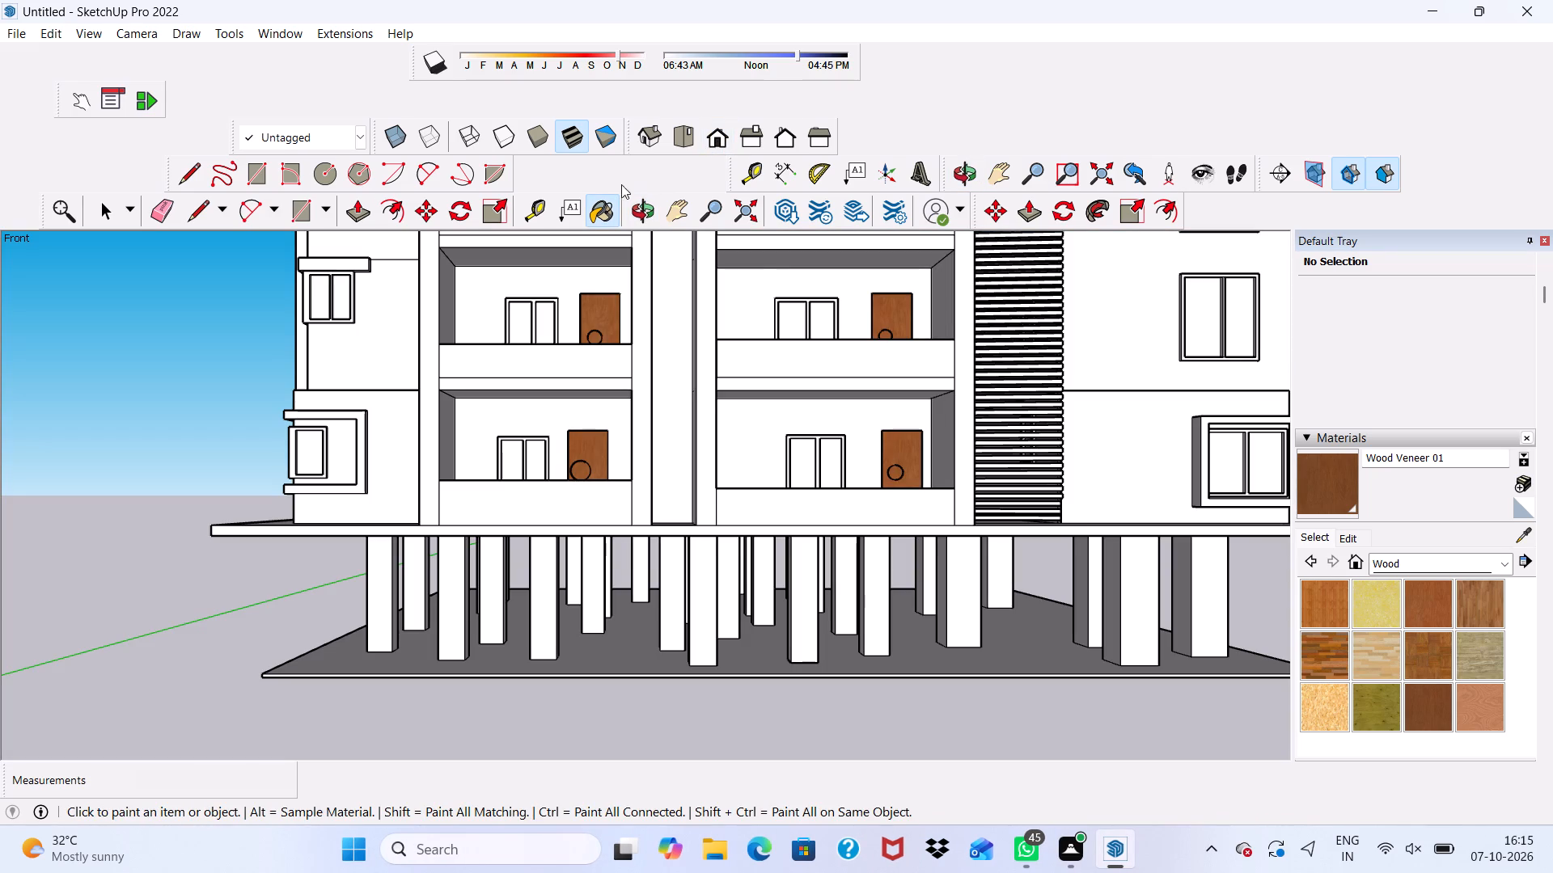
{"action": "scroll", "coordinate": [809, 331], "scroll_direction": "down", "scroll_amount": 2}
{"action": "middle_click_drag", "start_coordinate": [828, 320], "coordinate": [910, 365]}
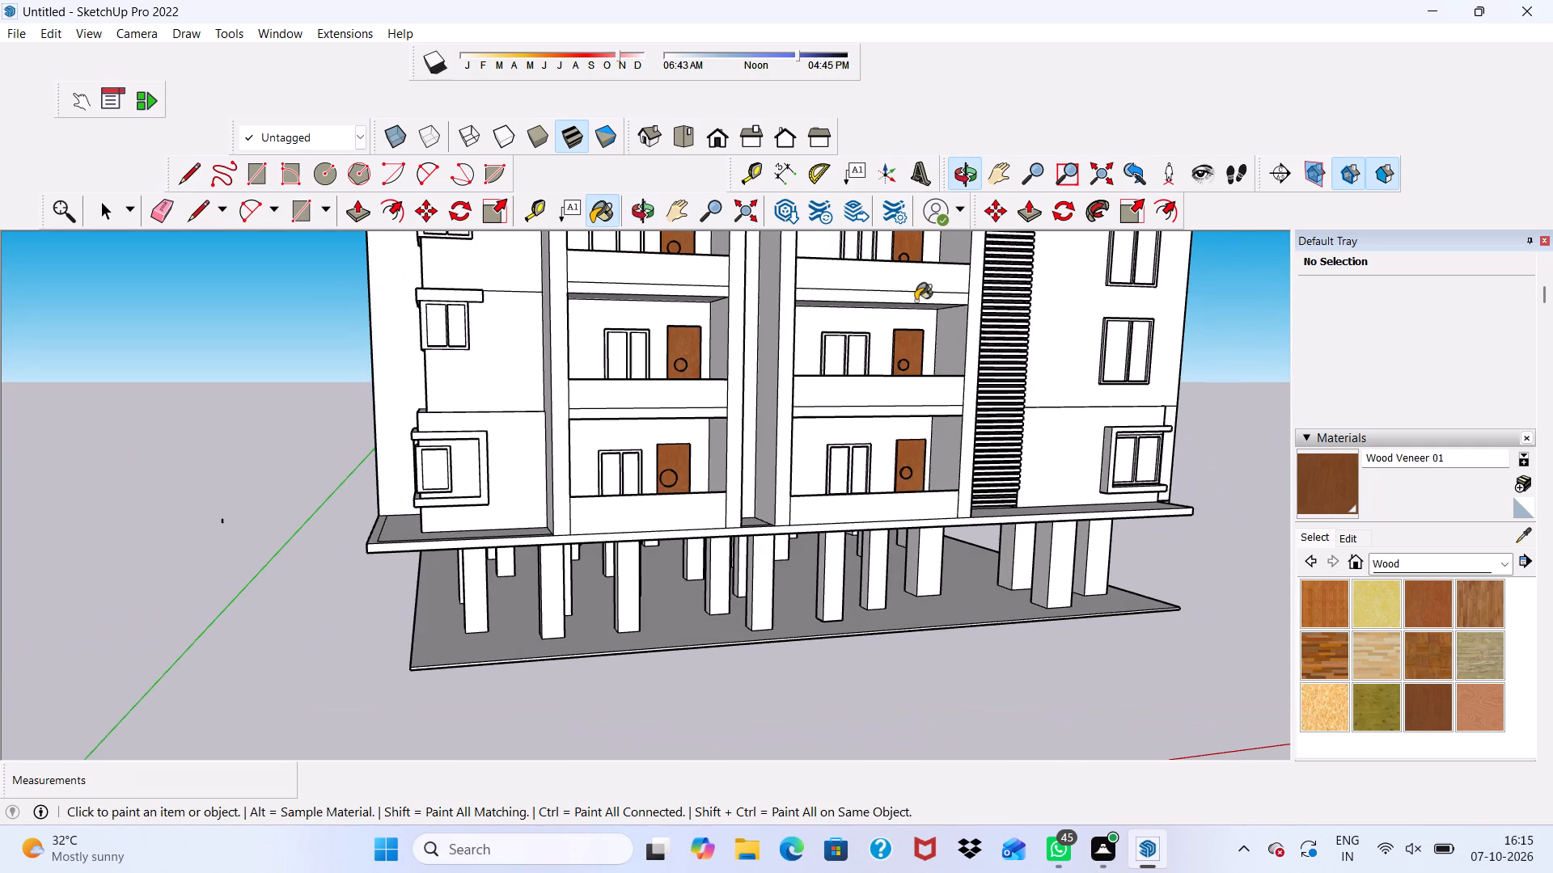
{"action": "middle_click_drag", "start_coordinate": [882, 340], "coordinate": [943, 360]}
{"action": "scroll", "coordinate": [919, 334], "scroll_direction": "up", "scroll_amount": 4}
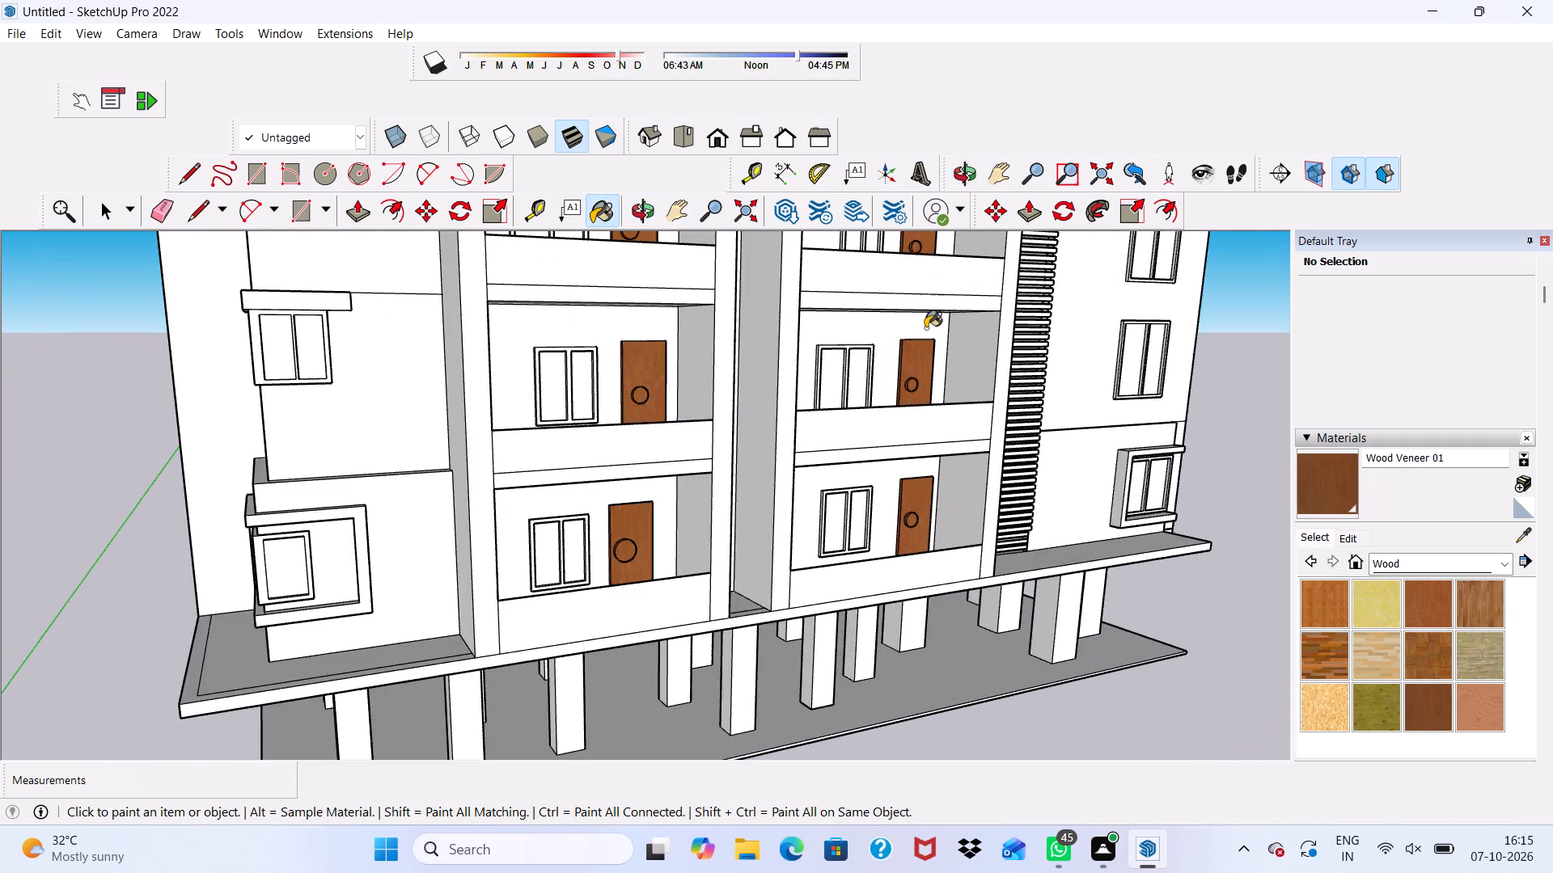
{"action": "scroll", "coordinate": [937, 334], "scroll_direction": "up", "scroll_amount": 4}
{"action": "scroll", "coordinate": [930, 344], "scroll_direction": "down", "scroll_amount": 1}
{"action": "scroll", "coordinate": [910, 373], "scroll_direction": "up", "scroll_amount": 7}
{"action": "scroll", "coordinate": [897, 337], "scroll_direction": "down", "scroll_amount": 1}
{"action": "middle_click_drag", "start_coordinate": [919, 327], "coordinate": [874, 415]}
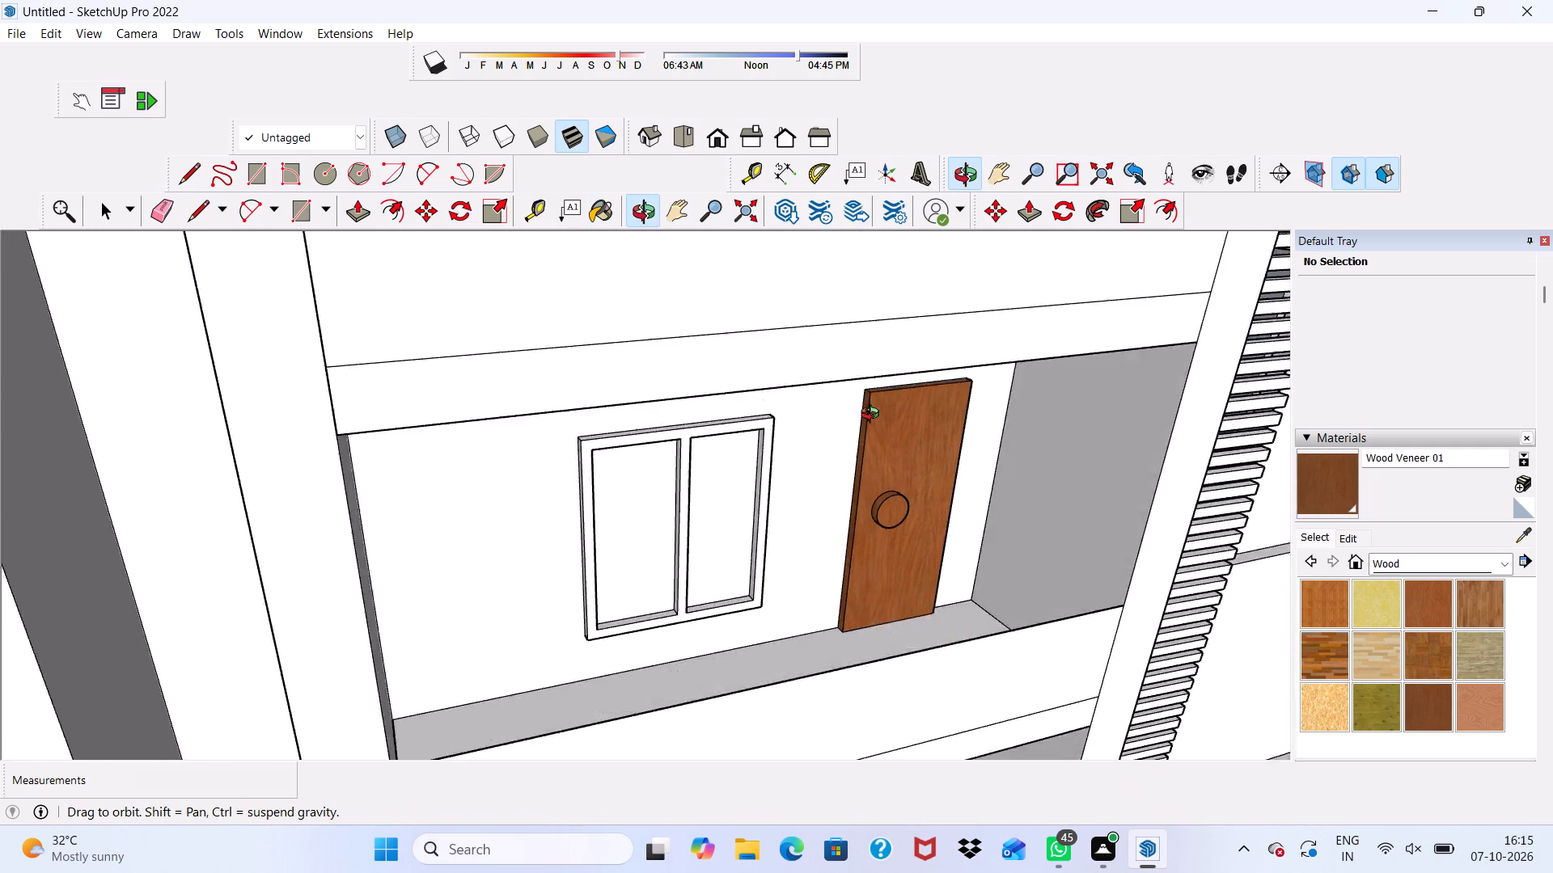
{"action": "middle_click_drag", "start_coordinate": [874, 415], "coordinate": [800, 429]}
{"action": "scroll", "coordinate": [881, 471], "scroll_direction": "up", "scroll_amount": 9}
{"action": "scroll", "coordinate": [857, 390], "scroll_direction": "down", "scroll_amount": 14}
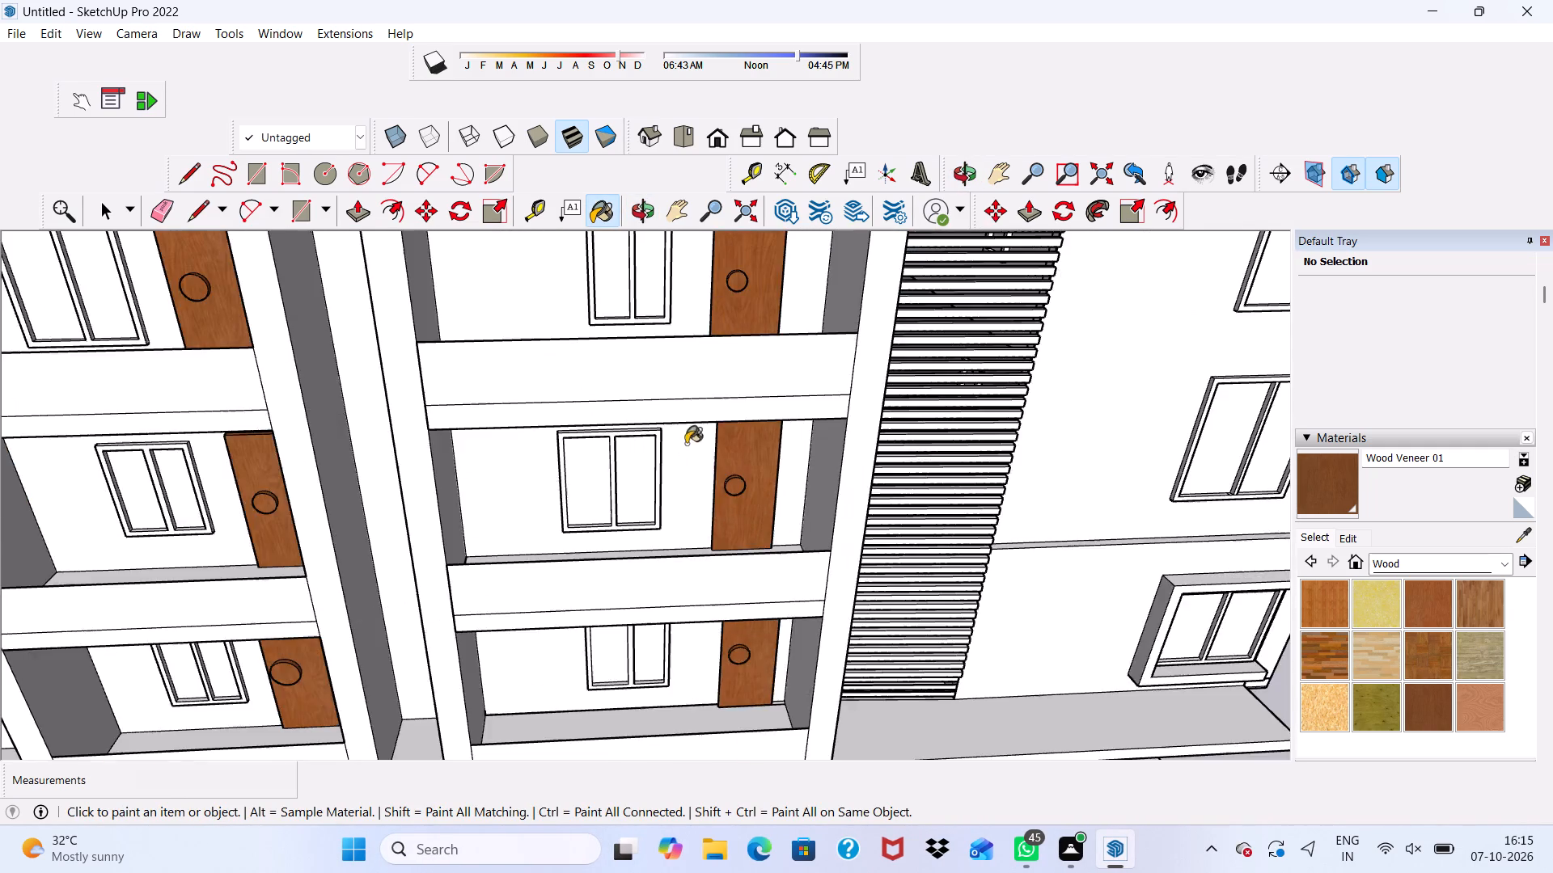
{"action": "scroll", "coordinate": [686, 444], "scroll_direction": "down", "scroll_amount": 13}
{"action": "scroll", "coordinate": [736, 299], "scroll_direction": "up", "scroll_amount": 6}
{"action": "scroll", "coordinate": [730, 297], "scroll_direction": "down", "scroll_amount": 12}
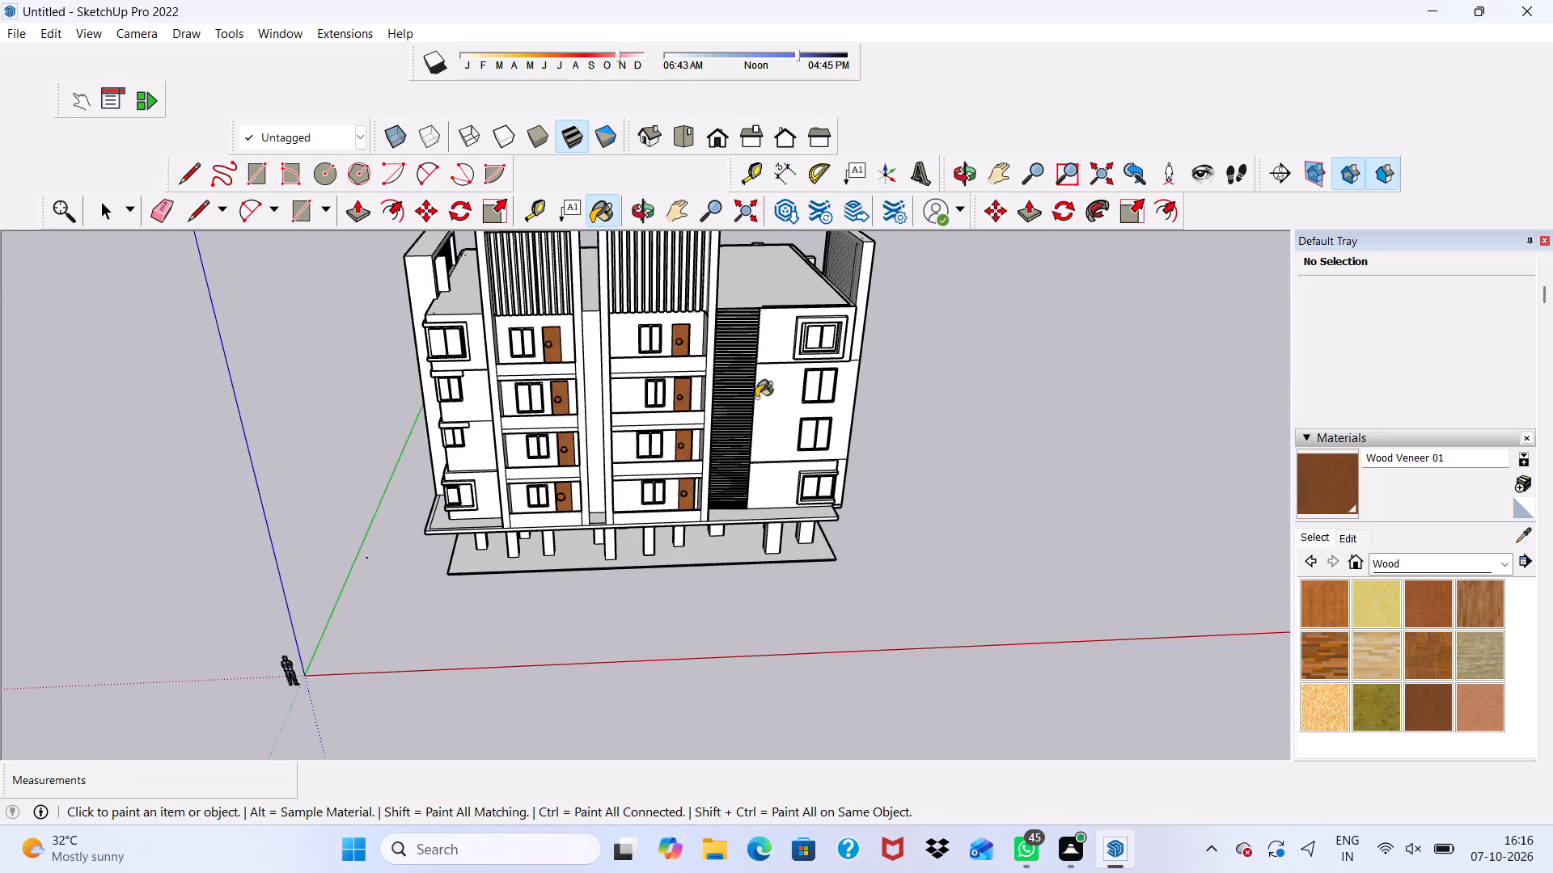
Paint the top edge and far side edge of the open-ledge bay's second door from the bottom with Wood Veneer 01.
{"action": "middle_click_drag", "start_coordinate": [808, 382], "coordinate": [260, 328]}
{"action": "scroll", "coordinate": [932, 435], "scroll_direction": "up", "scroll_amount": 15}
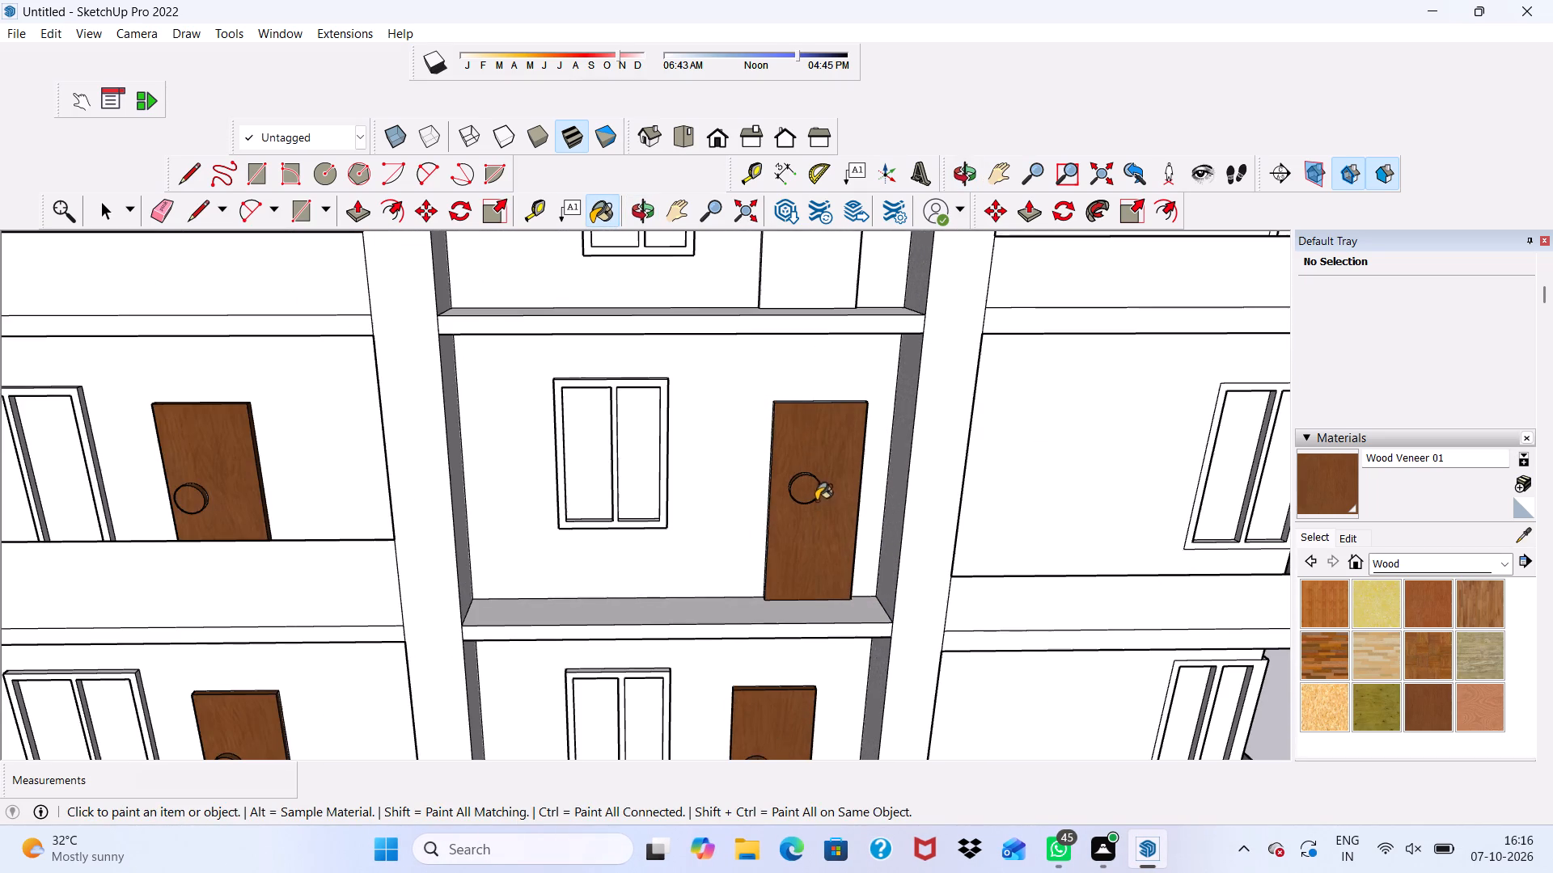
{"action": "middle_click_drag", "start_coordinate": [799, 415], "coordinate": [807, 467]}
{"action": "scroll", "coordinate": [807, 467], "scroll_direction": "up", "scroll_amount": 13}
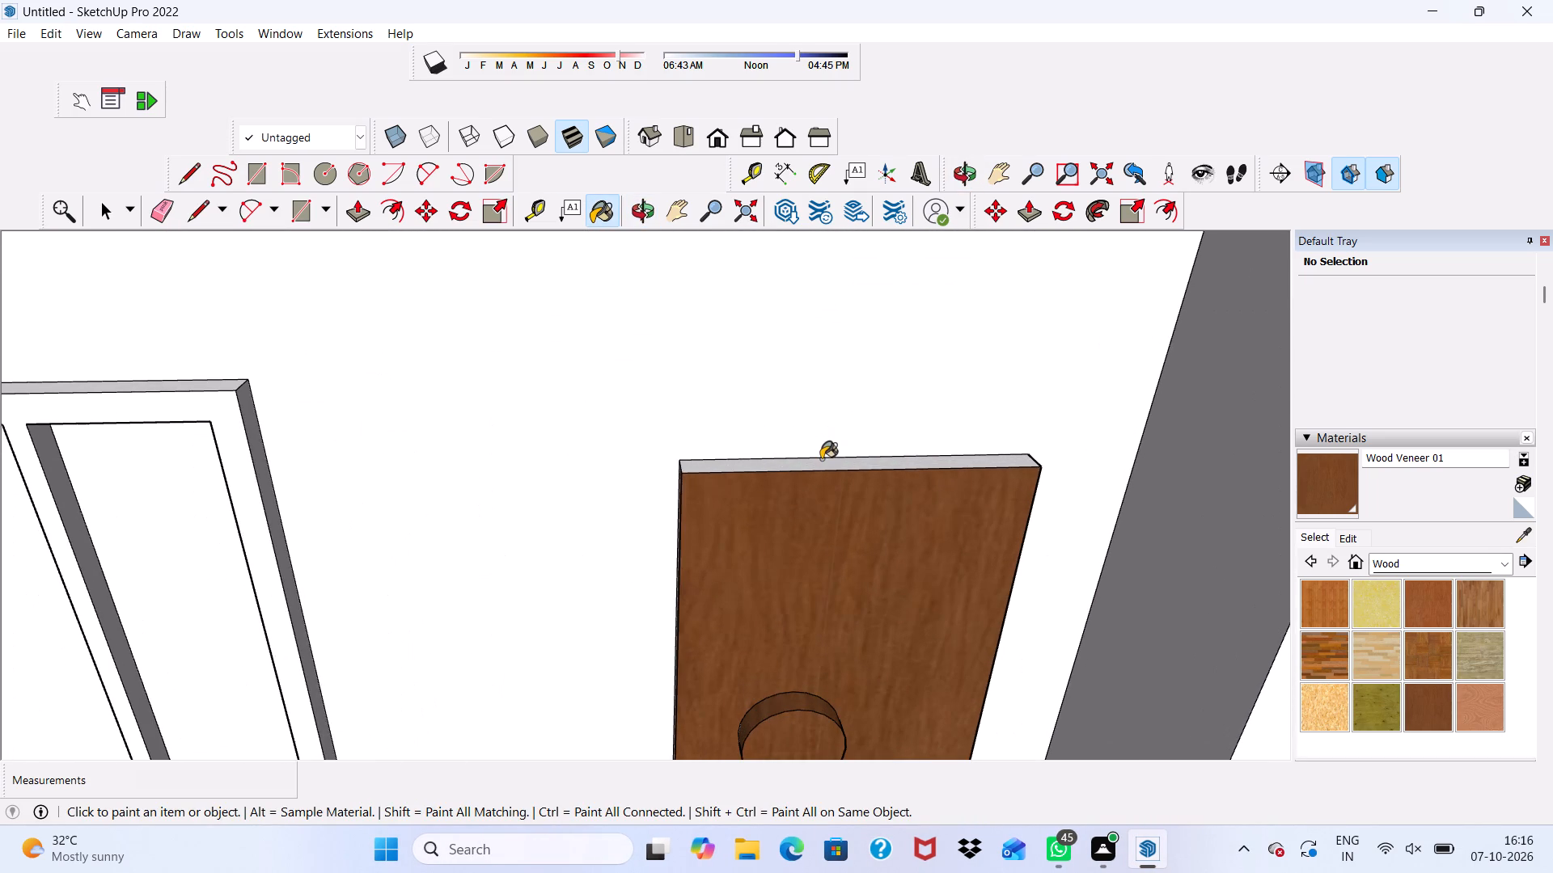
{"action": "left_click", "coordinate": [821, 460]}
{"action": "scroll", "coordinate": [769, 489], "scroll_direction": "down", "scroll_amount": 1}
{"action": "middle_click_drag", "start_coordinate": [768, 490], "coordinate": [1003, 438]}
{"action": "middle_click_drag", "start_coordinate": [922, 455], "coordinate": [650, 422]}
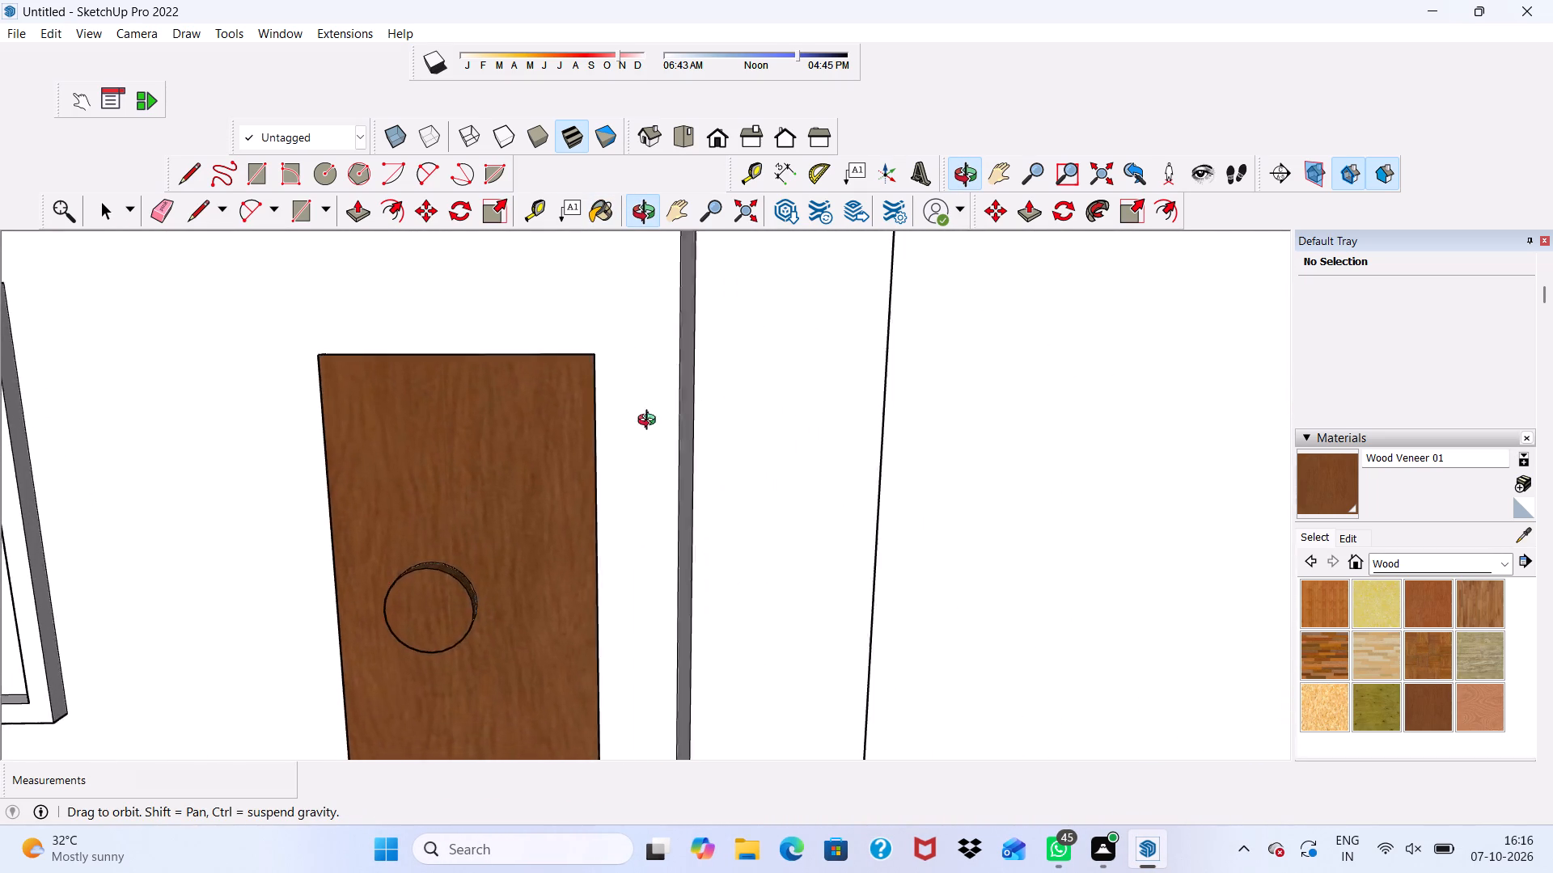
{"action": "middle_click_drag", "start_coordinate": [650, 422], "coordinate": [620, 428]}
{"action": "scroll", "coordinate": [510, 438], "scroll_direction": "up", "scroll_amount": 9}
{"action": "left_click", "coordinate": [507, 424]}
{"action": "scroll", "coordinate": [522, 455], "scroll_direction": "down", "scroll_amount": 3}
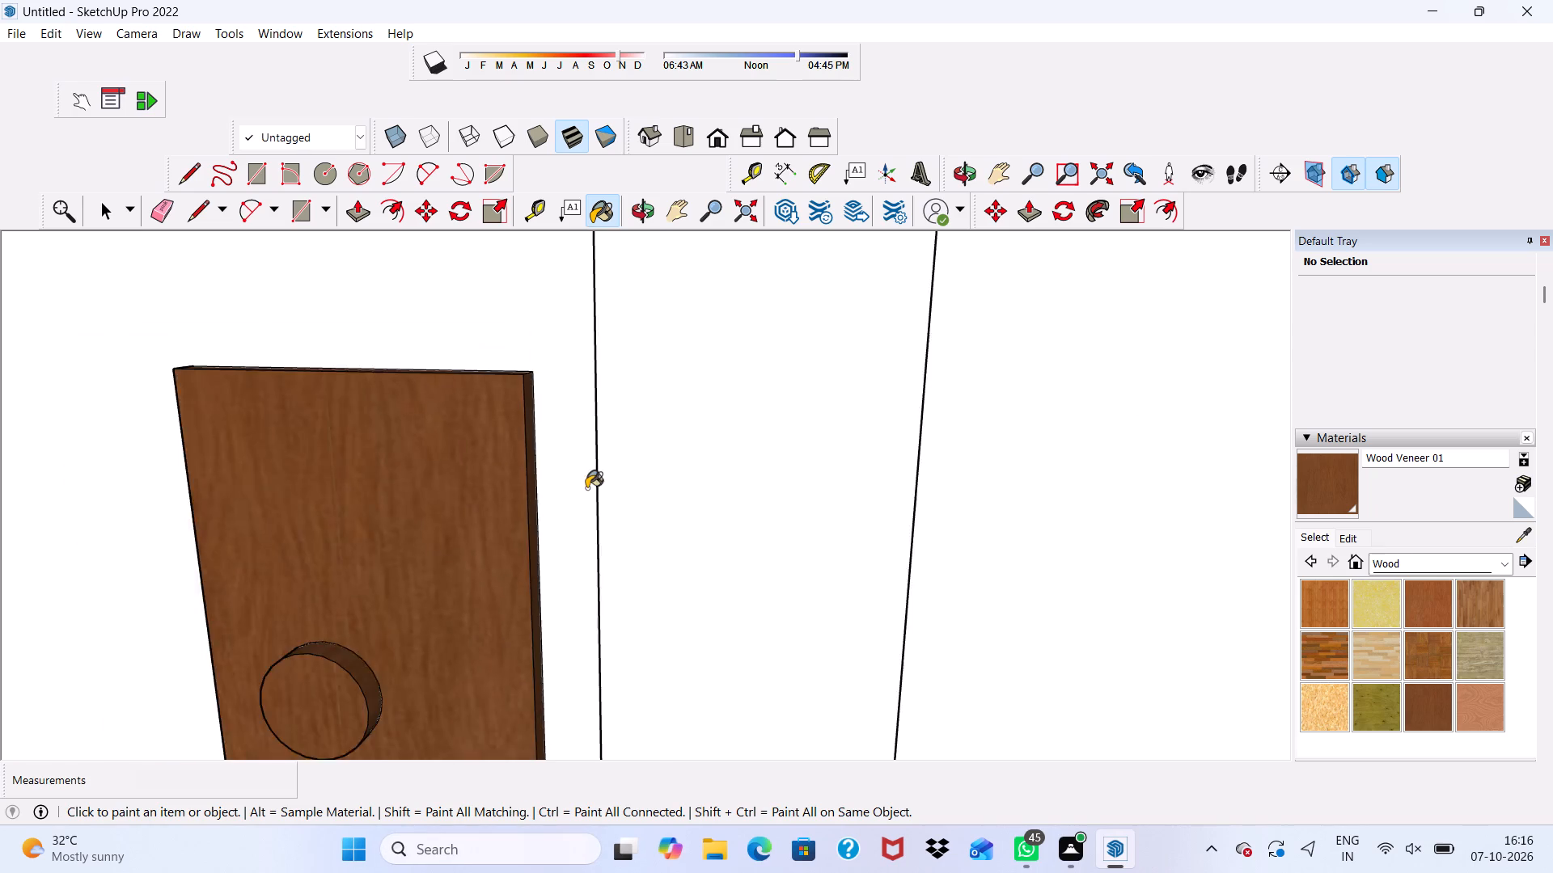
Paint the front face, knob face and knob rim of the open-ledge bay's third door from the bottom with Wood Veneer 01.
{"action": "scroll", "coordinate": [586, 488], "scroll_direction": "down", "scroll_amount": 20}
{"action": "scroll", "coordinate": [586, 488], "scroll_direction": "down", "scroll_amount": 2}
{"action": "scroll", "coordinate": [589, 349], "scroll_direction": "up", "scroll_amount": 4}
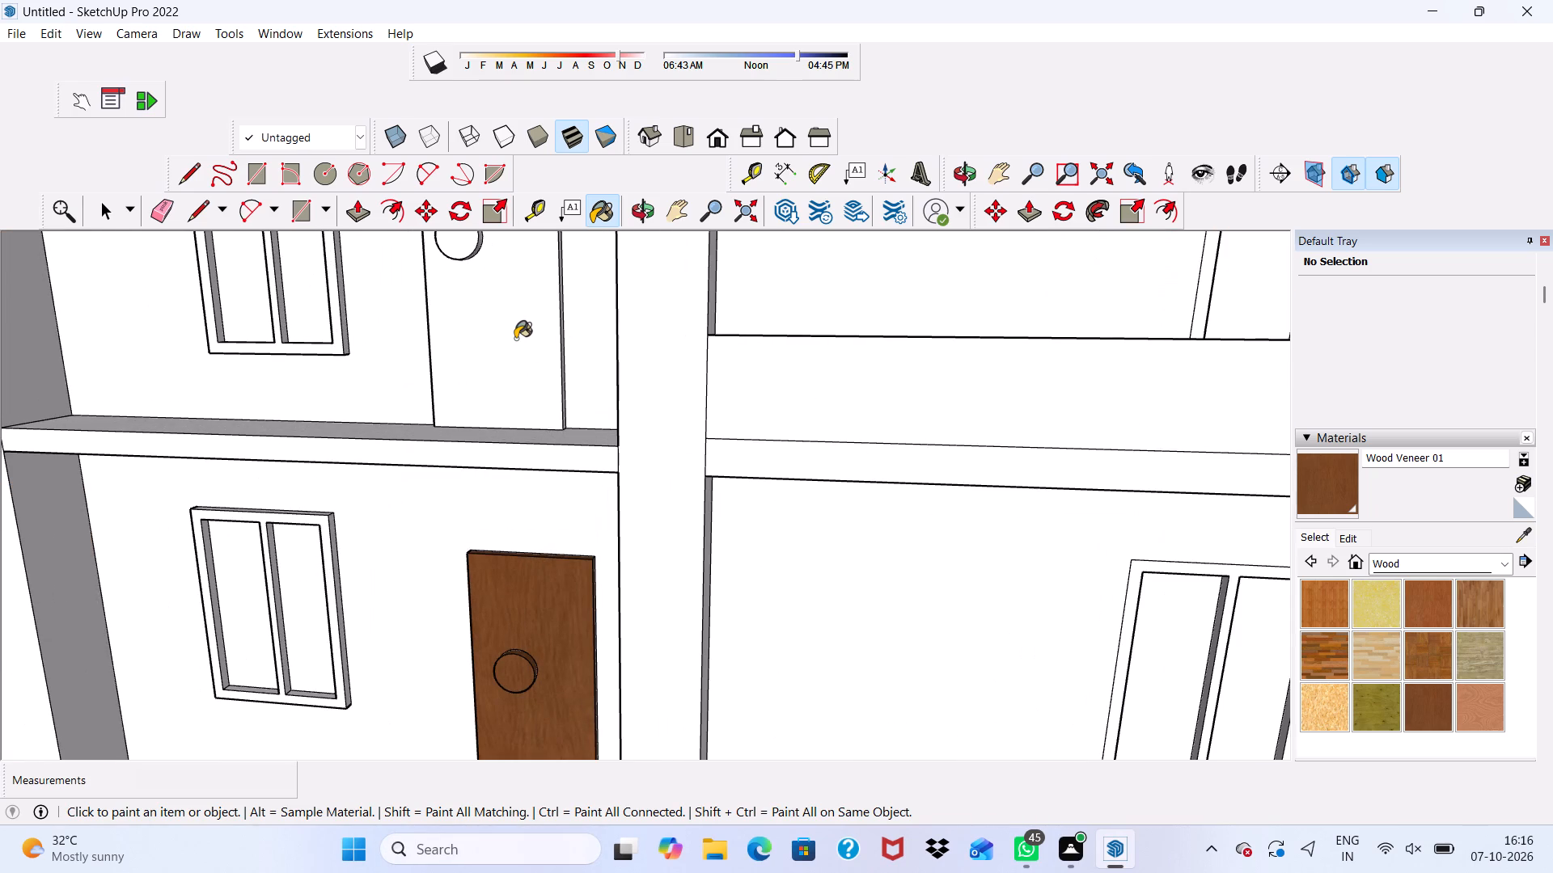
{"action": "left_click", "coordinate": [515, 339]}
{"action": "scroll", "coordinate": [500, 284], "scroll_direction": "up", "scroll_amount": 3}
{"action": "left_click", "coordinate": [442, 251]}
{"action": "scroll", "coordinate": [446, 252], "scroll_direction": "up", "scroll_amount": 10}
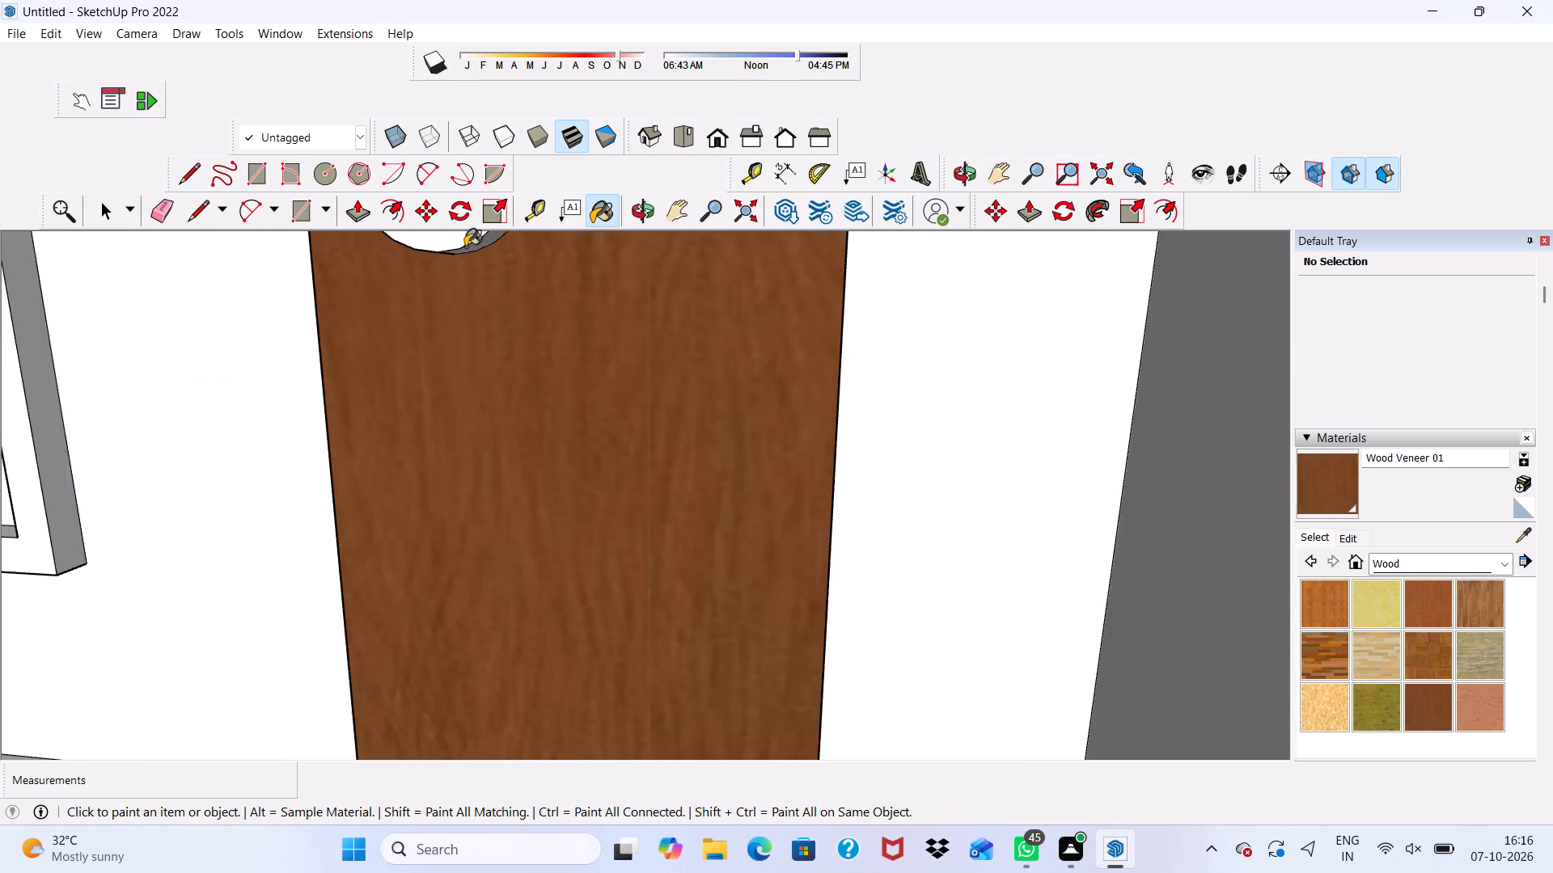
{"action": "scroll", "coordinate": [465, 247], "scroll_direction": "up", "scroll_amount": 4}
{"action": "left_click", "coordinate": [466, 247]}
{"action": "scroll", "coordinate": [472, 260], "scroll_direction": "up", "scroll_amount": 5}
{"action": "scroll", "coordinate": [489, 373], "scroll_direction": "down", "scroll_amount": 11}
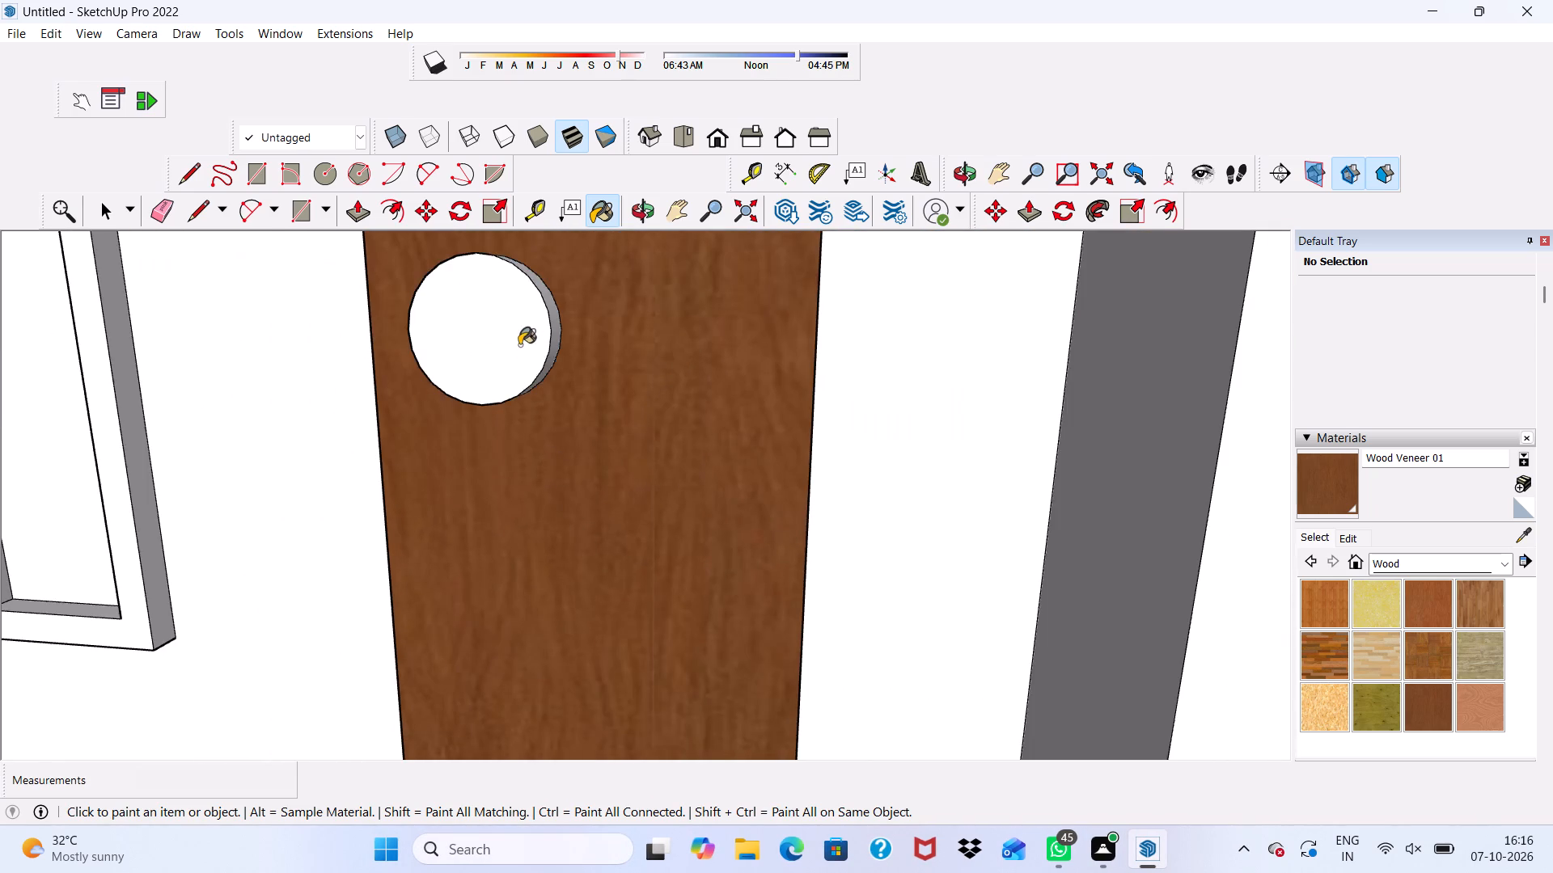
{"action": "left_click", "coordinate": [519, 345]}
{"action": "scroll", "coordinate": [537, 337], "scroll_direction": "up", "scroll_amount": 4}
{"action": "left_click", "coordinate": [556, 315]}
{"action": "scroll", "coordinate": [520, 213], "scroll_direction": "up", "scroll_amount": 4}
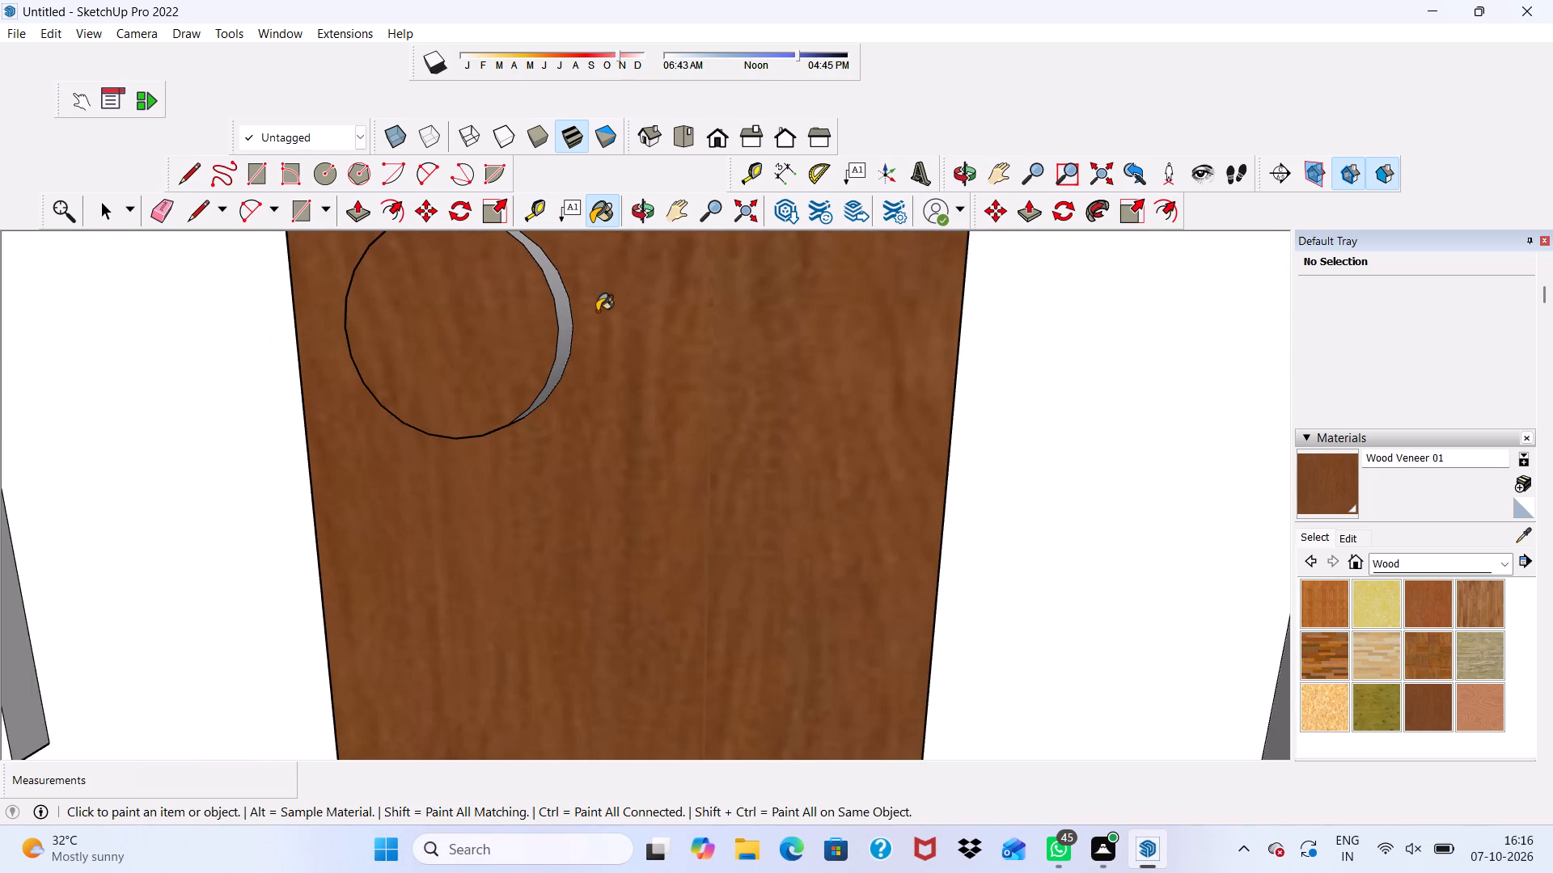
{"action": "scroll", "coordinate": [568, 301], "scroll_direction": "up", "scroll_amount": 2}
{"action": "left_click", "coordinate": [562, 324]}
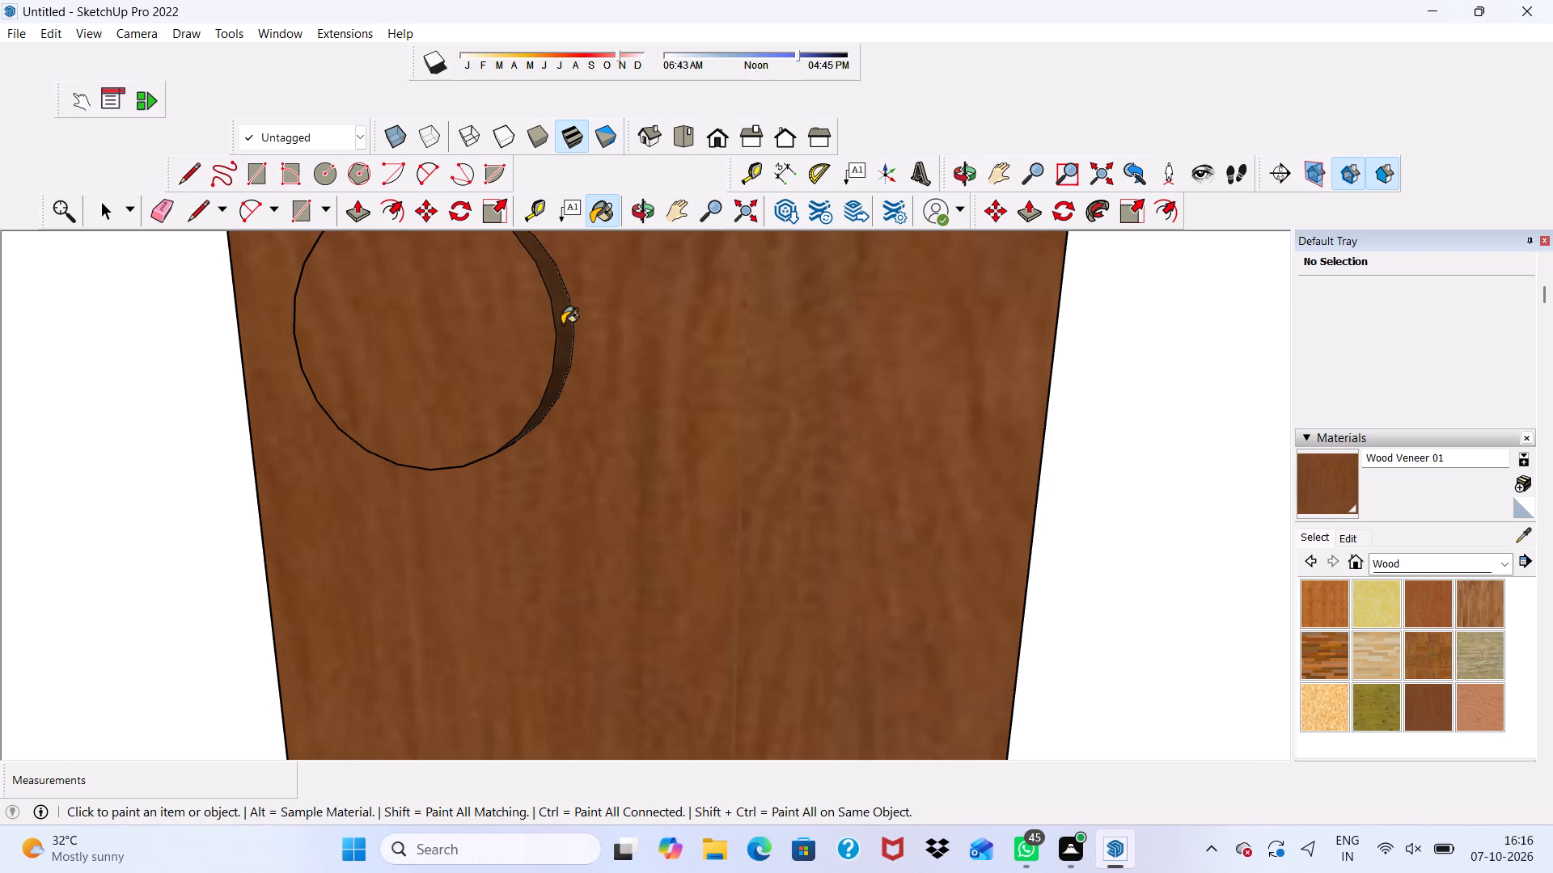
Paint both side edges of the open-ledge bay's third door from the bottom with Wood Veneer 01.
{"action": "scroll", "coordinate": [562, 324], "scroll_direction": "down", "scroll_amount": 4}
{"action": "scroll", "coordinate": [718, 393], "scroll_direction": "down", "scroll_amount": 3}
{"action": "middle_click_drag", "start_coordinate": [818, 365], "coordinate": [641, 377]}
{"action": "scroll", "coordinate": [818, 365], "scroll_direction": "down", "scroll_amount": 1}
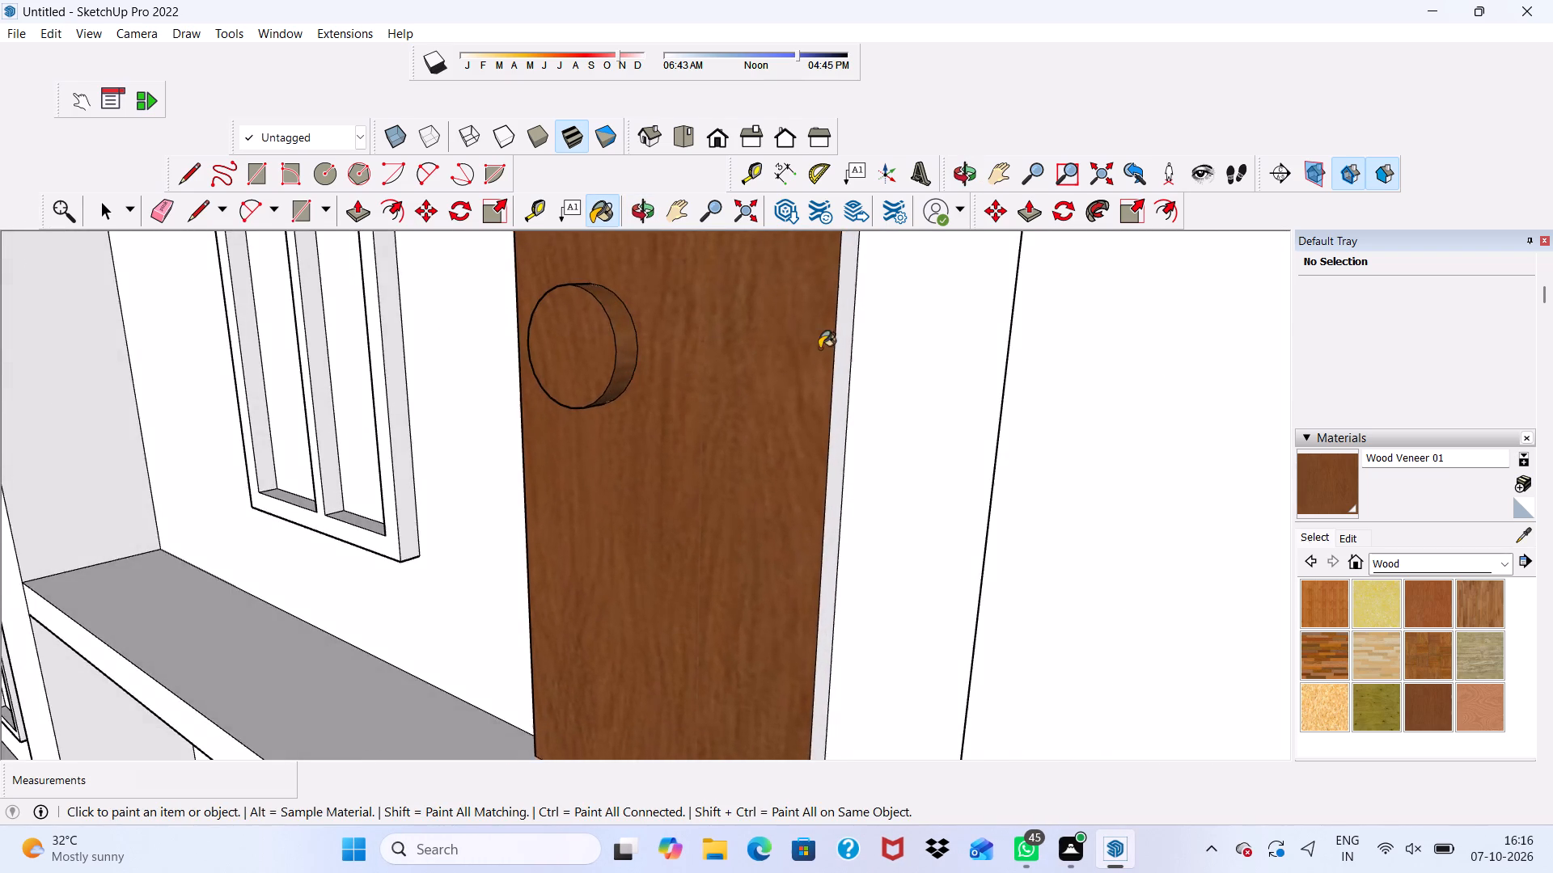
{"action": "scroll", "coordinate": [820, 348], "scroll_direction": "up", "scroll_amount": 5}
{"action": "left_click", "coordinate": [857, 362]}
{"action": "scroll", "coordinate": [767, 391], "scroll_direction": "down", "scroll_amount": 5}
{"action": "middle_click_drag", "start_coordinate": [643, 407], "coordinate": [884, 385]}
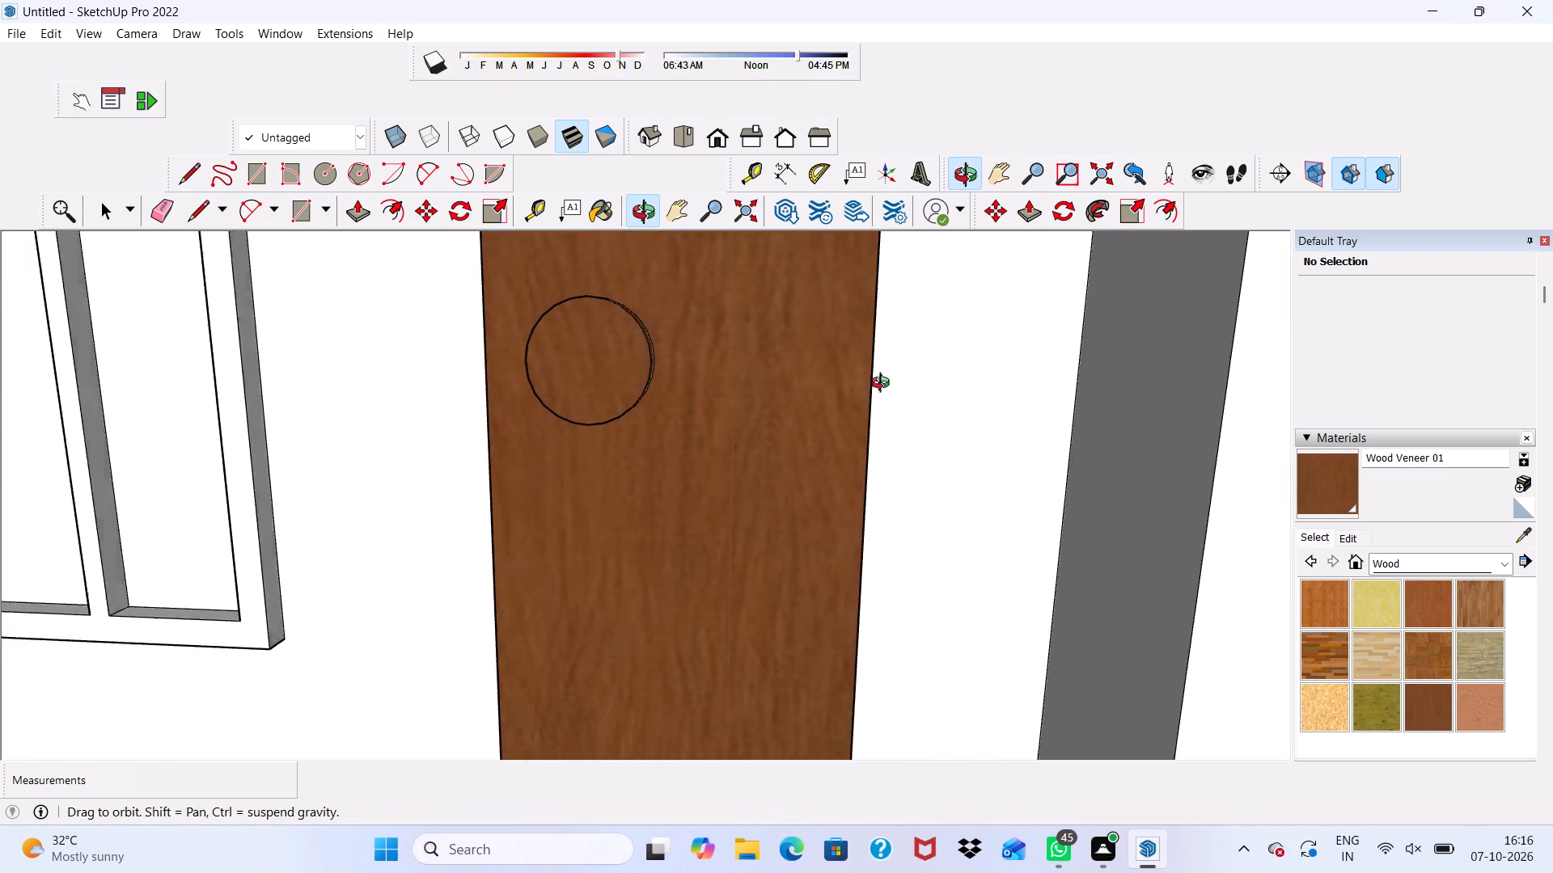
{"action": "middle_click_drag", "start_coordinate": [884, 385], "coordinate": [1032, 377]}
{"action": "scroll", "coordinate": [565, 445], "scroll_direction": "up", "scroll_amount": 4}
{"action": "left_click", "coordinate": [529, 449]}
{"action": "scroll", "coordinate": [543, 446], "scroll_direction": "down", "scroll_amount": 5}
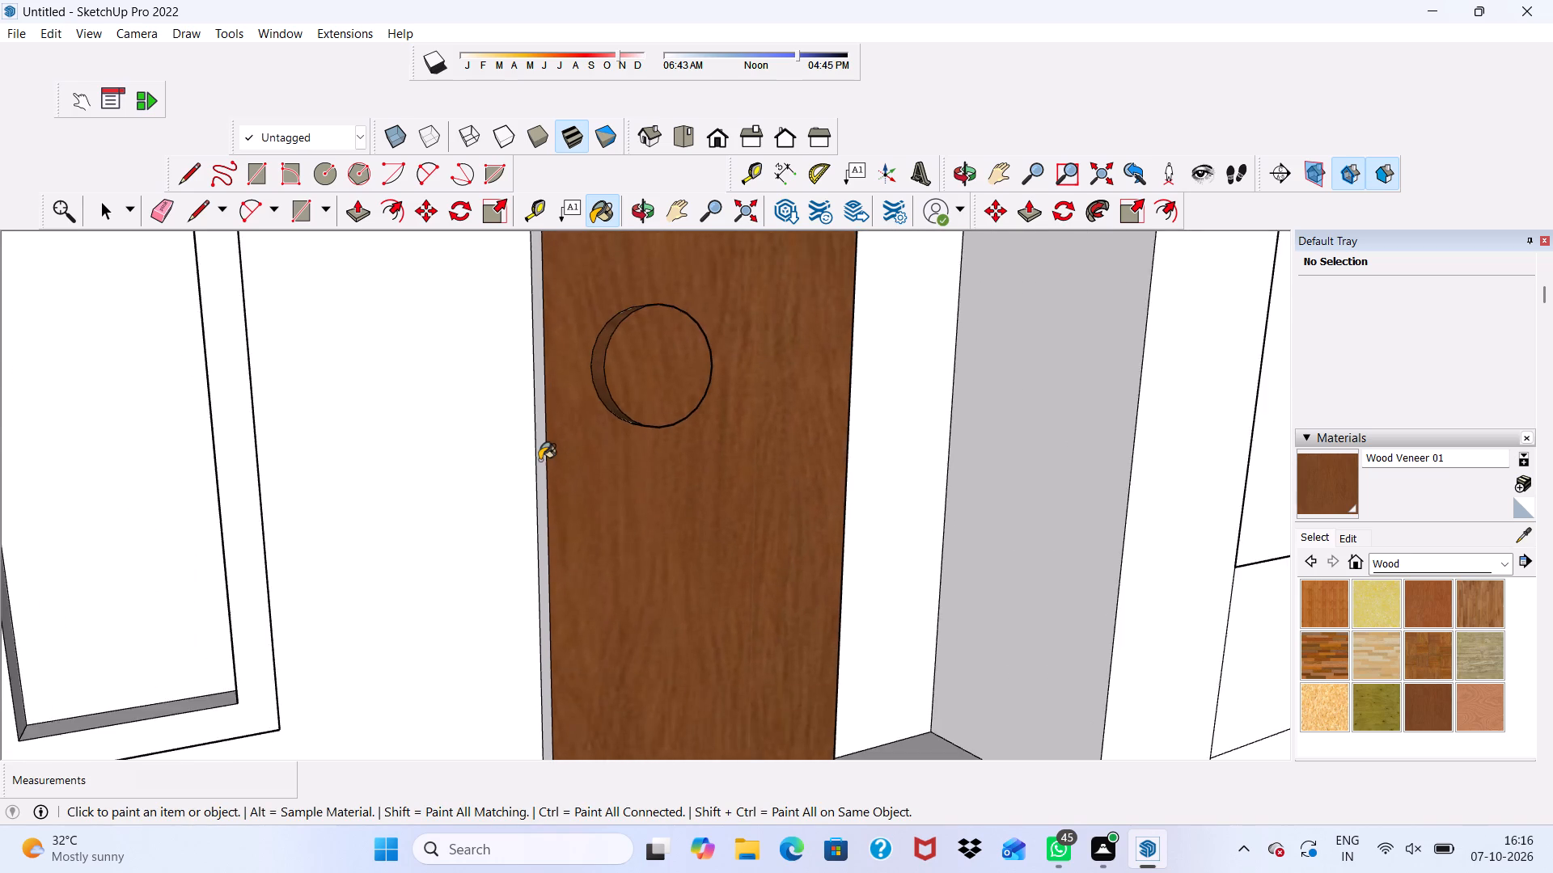
{"action": "scroll", "coordinate": [540, 460], "scroll_direction": "up", "scroll_amount": 5}
{"action": "left_click", "coordinate": [548, 459]}
{"action": "scroll", "coordinate": [542, 462], "scroll_direction": "down", "scroll_amount": 12}
{"action": "scroll", "coordinate": [616, 308], "scroll_direction": "up", "scroll_amount": 2}
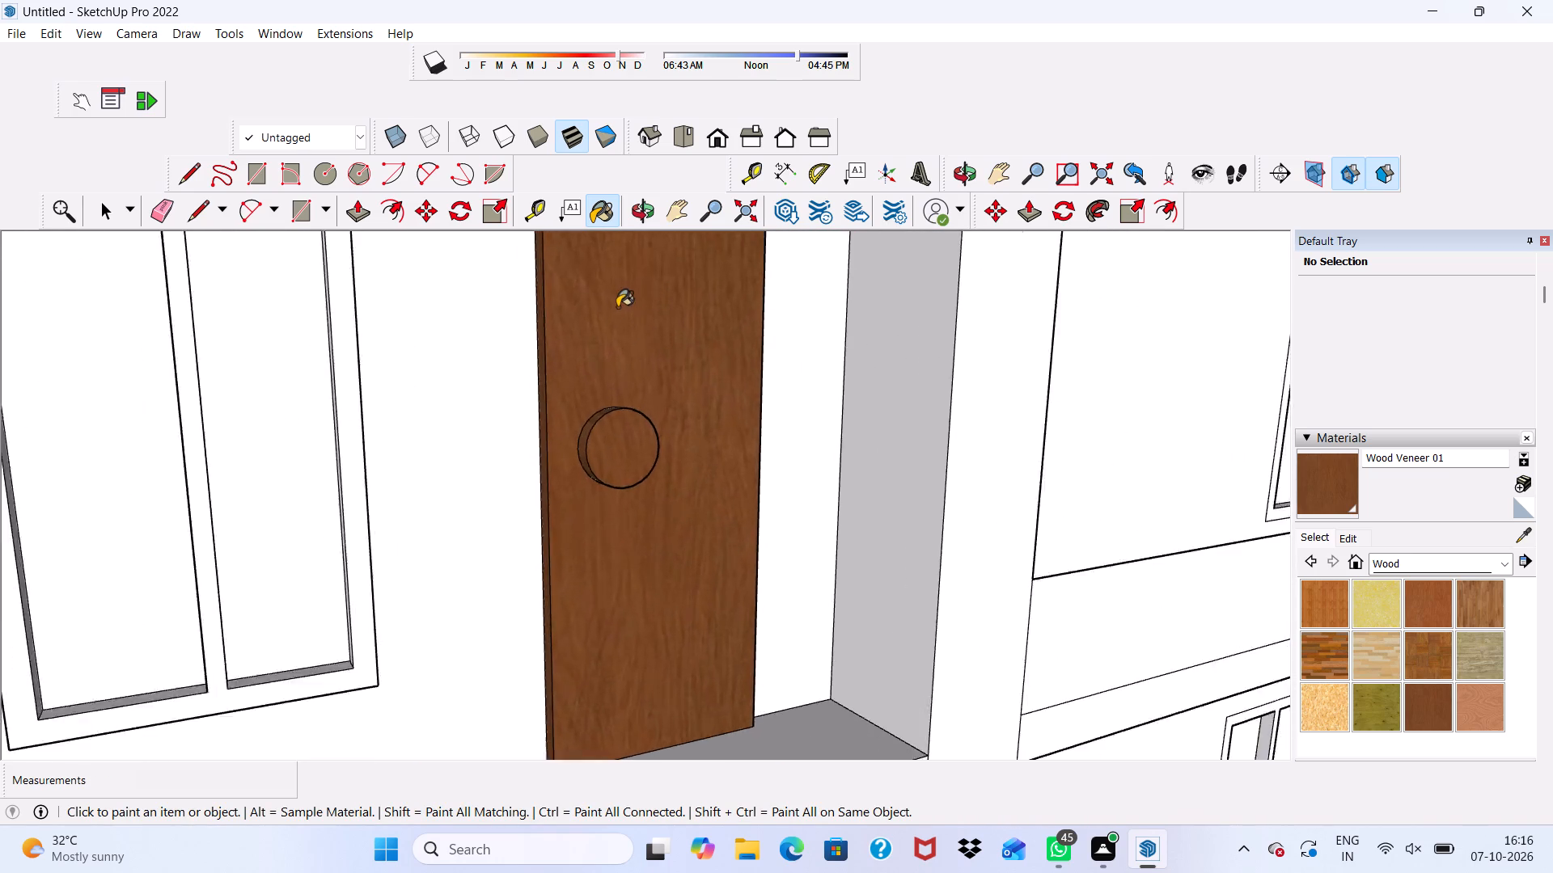
Paint the top edge of the open-ledge bay's third door from the bottom with Wood Veneer 01.
{"action": "scroll", "coordinate": [620, 315], "scroll_direction": "down", "scroll_amount": 6}
{"action": "scroll", "coordinate": [599, 270], "scroll_direction": "up", "scroll_amount": 3}
{"action": "middle_click_drag", "start_coordinate": [599, 268], "coordinate": [588, 390]}
{"action": "scroll", "coordinate": [583, 360], "scroll_direction": "up", "scroll_amount": 2}
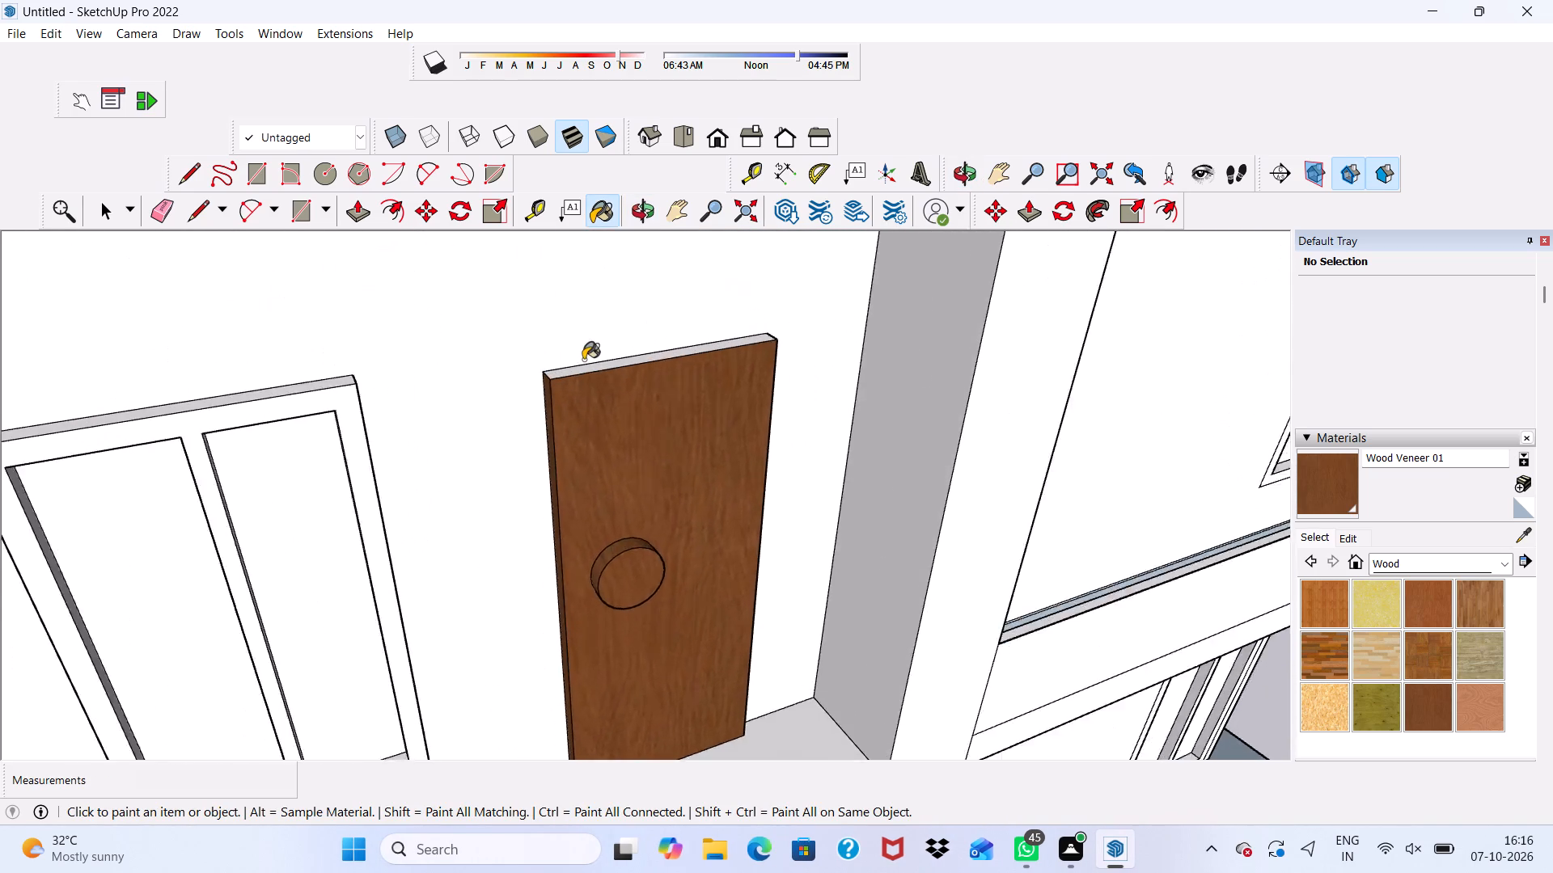
{"action": "scroll", "coordinate": [583, 360], "scroll_direction": "up", "scroll_amount": 3}
{"action": "left_click", "coordinate": [584, 373]}
{"action": "scroll", "coordinate": [574, 377], "scroll_direction": "down", "scroll_amount": 20}
{"action": "scroll", "coordinate": [574, 377], "scroll_direction": "down", "scroll_amount": 1}
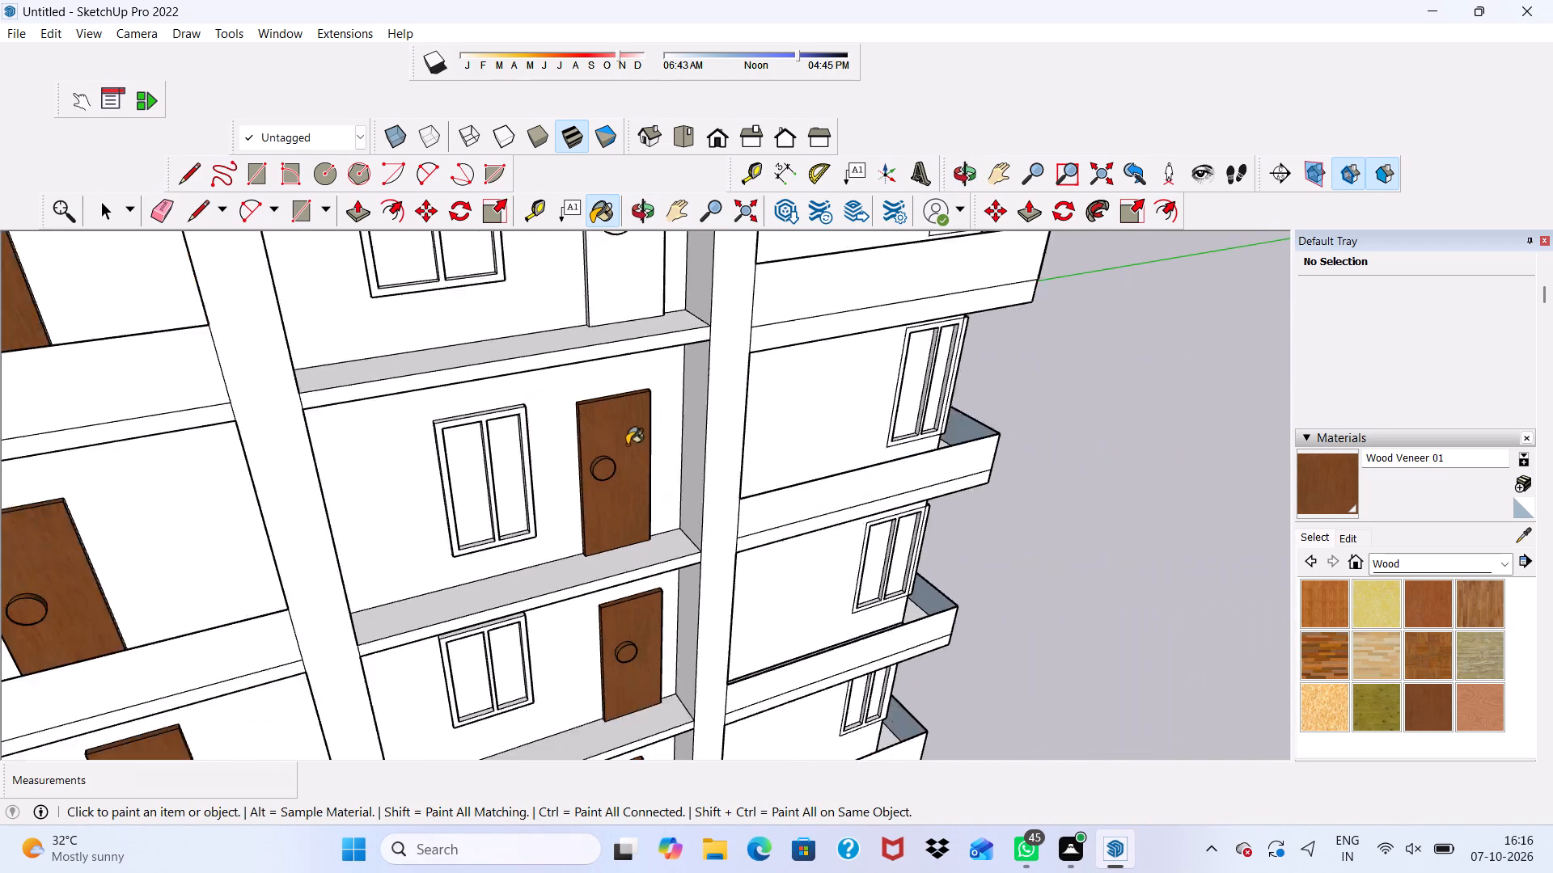
Paint the front face, knob face, knob rim and window-side edge of the open-ledge bay's topmost door with Wood Veneer 01.
{"action": "scroll", "coordinate": [603, 293], "scroll_direction": "up", "scroll_amount": 4}
{"action": "left_click", "coordinate": [607, 292]}
{"action": "left_click", "coordinate": [612, 258]}
{"action": "scroll", "coordinate": [612, 259], "scroll_direction": "up", "scroll_amount": 9}
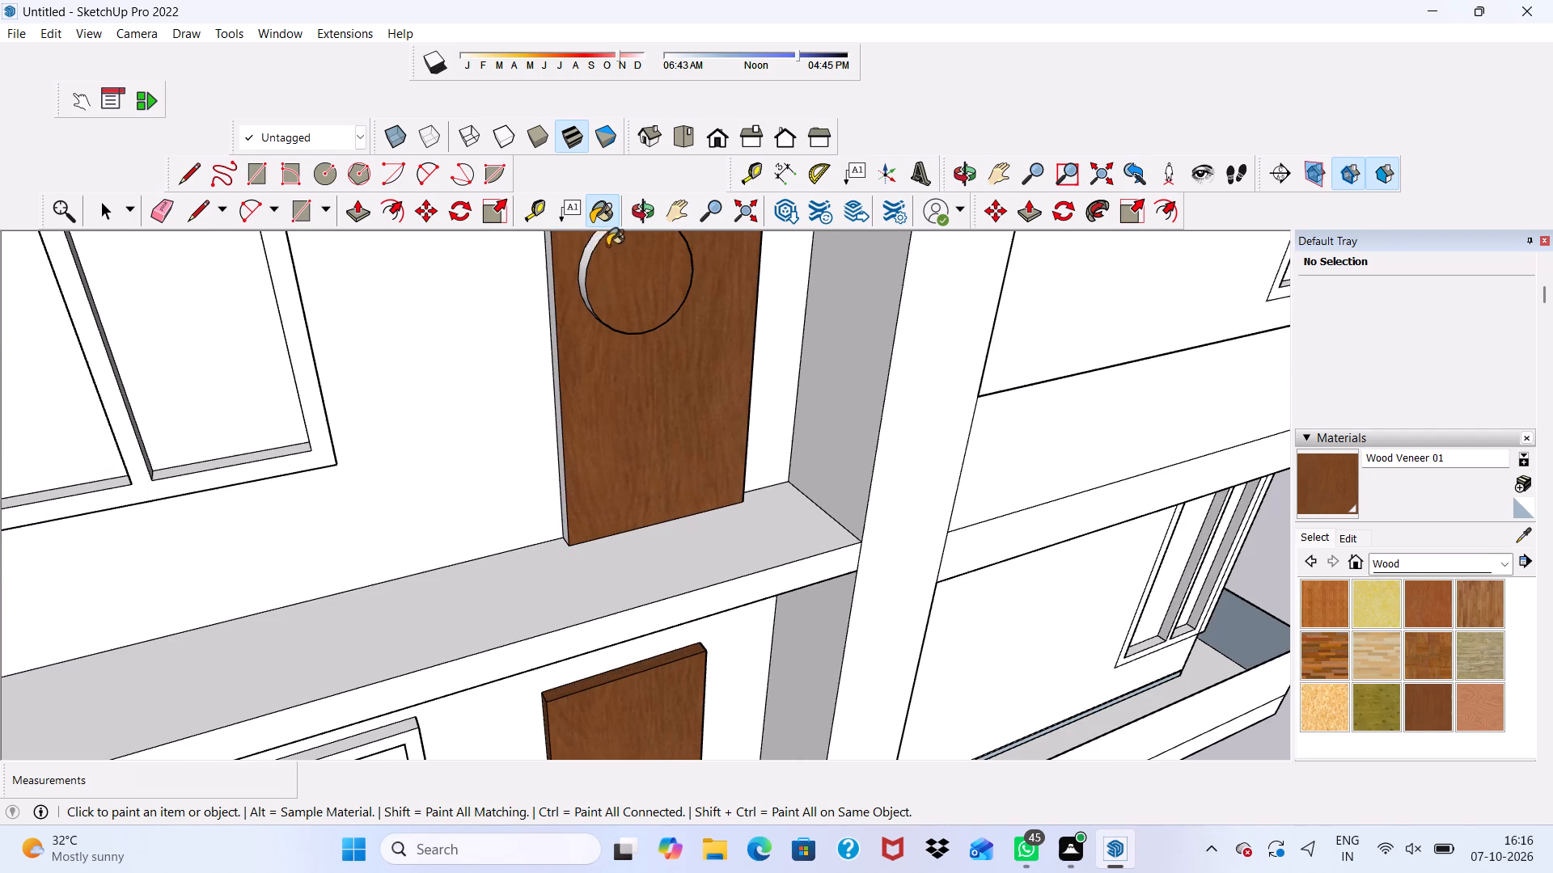
{"action": "left_click", "coordinate": [591, 244]}
{"action": "scroll", "coordinate": [567, 321], "scroll_direction": "up", "scroll_amount": 7}
{"action": "left_click", "coordinate": [544, 379]}
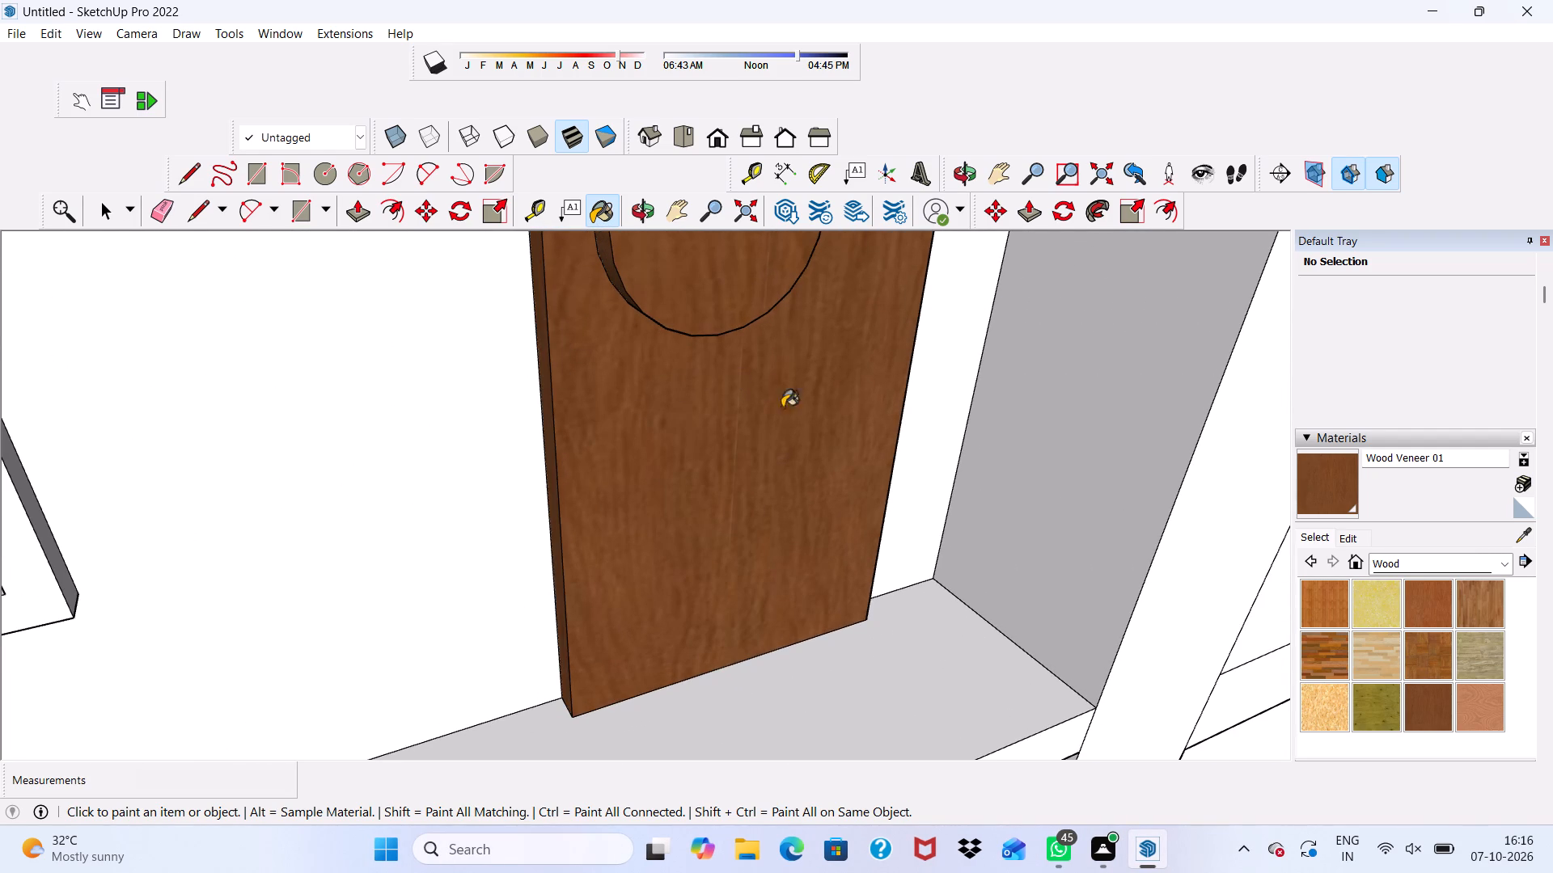
Paint the far side edge and top edge of the open-ledge bay's topmost door with Wood Veneer 01.
{"action": "middle_click_drag", "start_coordinate": [827, 401], "coordinate": [440, 412]}
{"action": "scroll", "coordinate": [440, 412], "scroll_direction": "down", "scroll_amount": 1}
{"action": "left_click", "coordinate": [813, 378]}
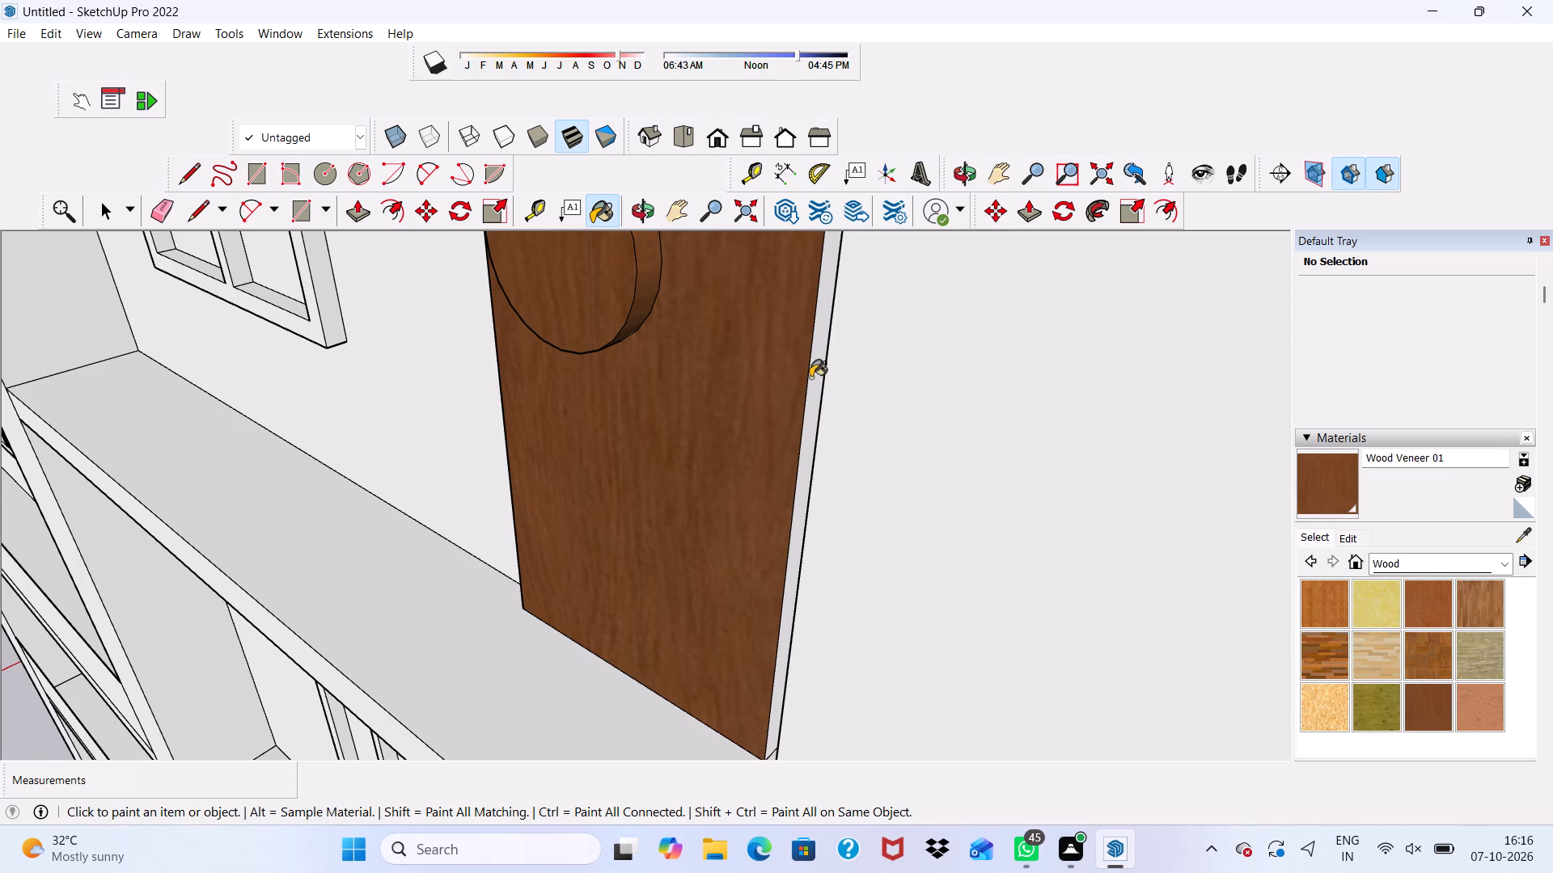
{"action": "scroll", "coordinate": [810, 377], "scroll_direction": "down", "scroll_amount": 16}
{"action": "scroll", "coordinate": [630, 301], "scroll_direction": "up", "scroll_amount": 10}
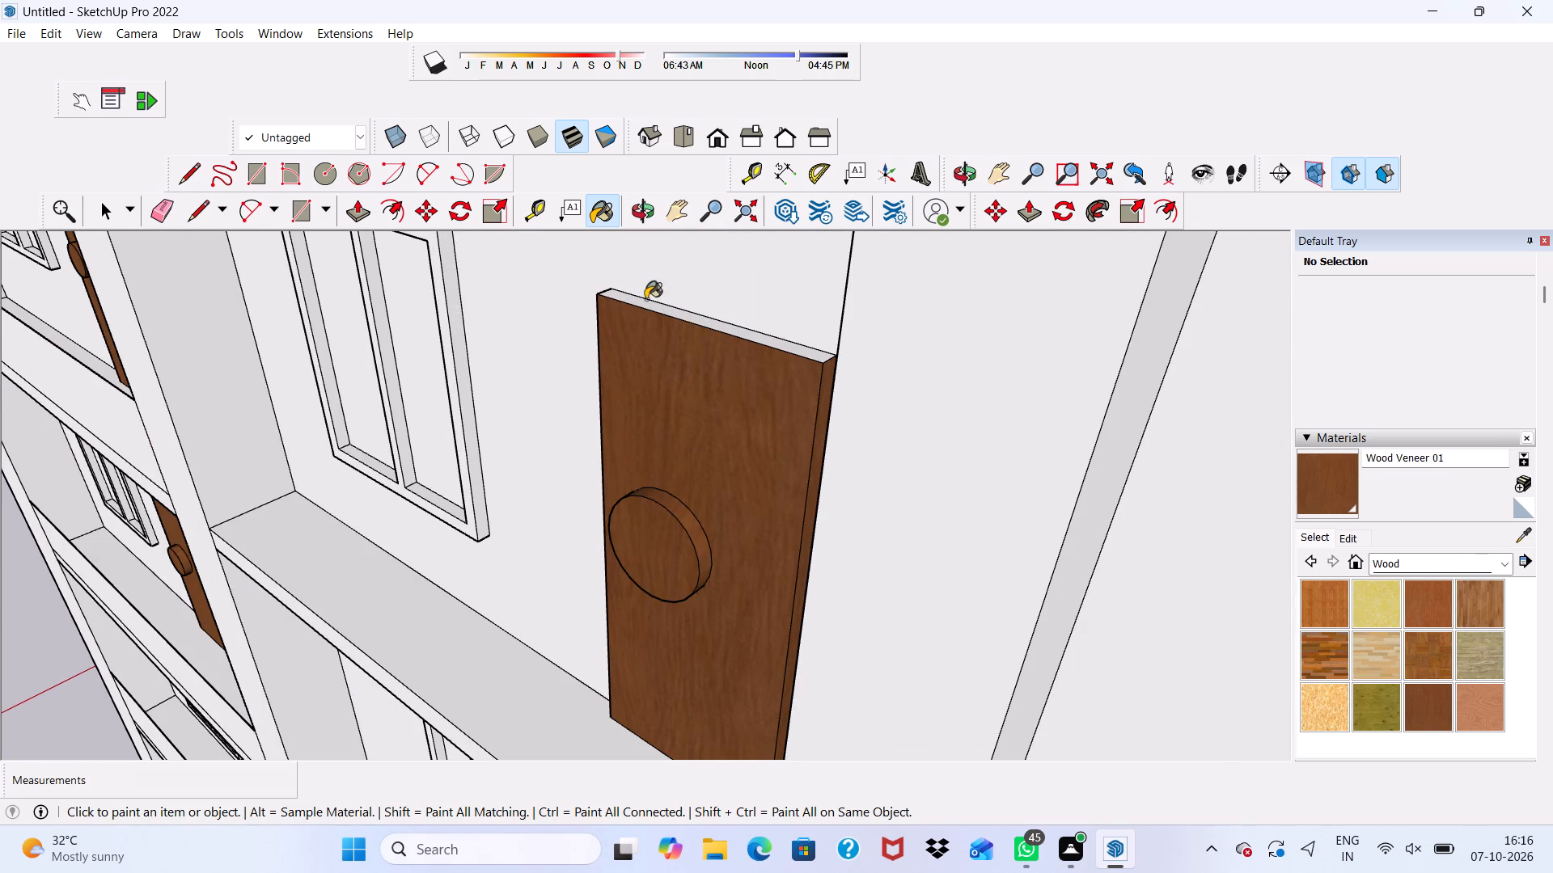
{"action": "left_click", "coordinate": [644, 305]}
{"action": "scroll", "coordinate": [640, 311], "scroll_direction": "down", "scroll_amount": 14}
Examine the painted doors and balcony bays on all facades, from the whole building down to the open ledges.
{"action": "middle_click_drag", "start_coordinate": [730, 336], "coordinate": [753, 300]}
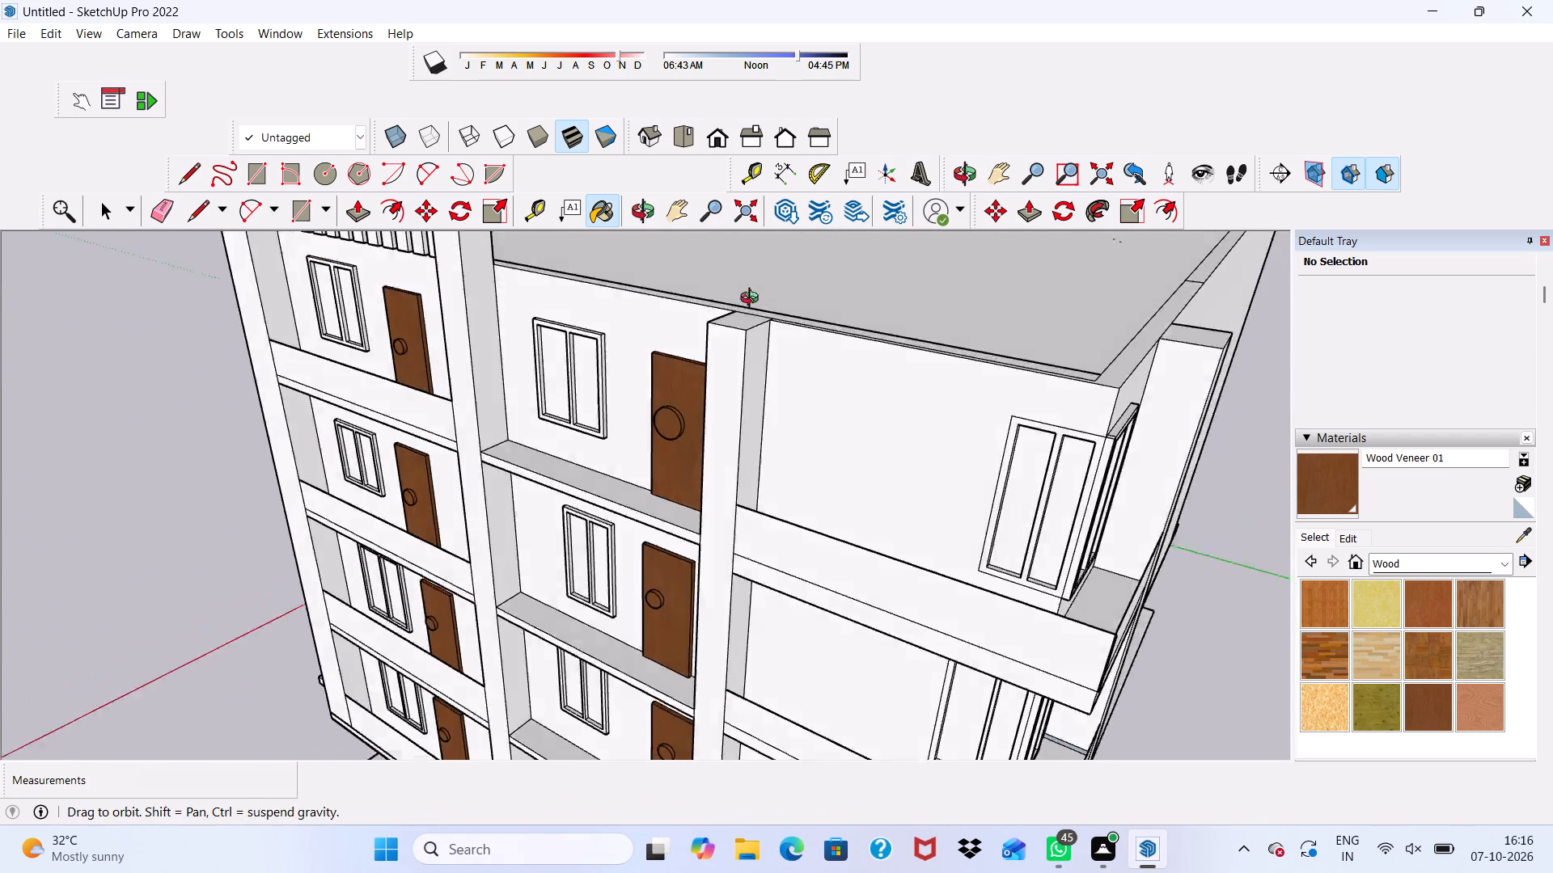
{"action": "middle_click_drag", "start_coordinate": [753, 300], "coordinate": [770, 283]}
{"action": "scroll", "coordinate": [863, 192], "scroll_direction": "up", "scroll_amount": 1}
{"action": "scroll", "coordinate": [810, 367], "scroll_direction": "down", "scroll_amount": 10}
{"action": "middle_click_drag", "start_coordinate": [583, 468], "coordinate": [826, 378]}
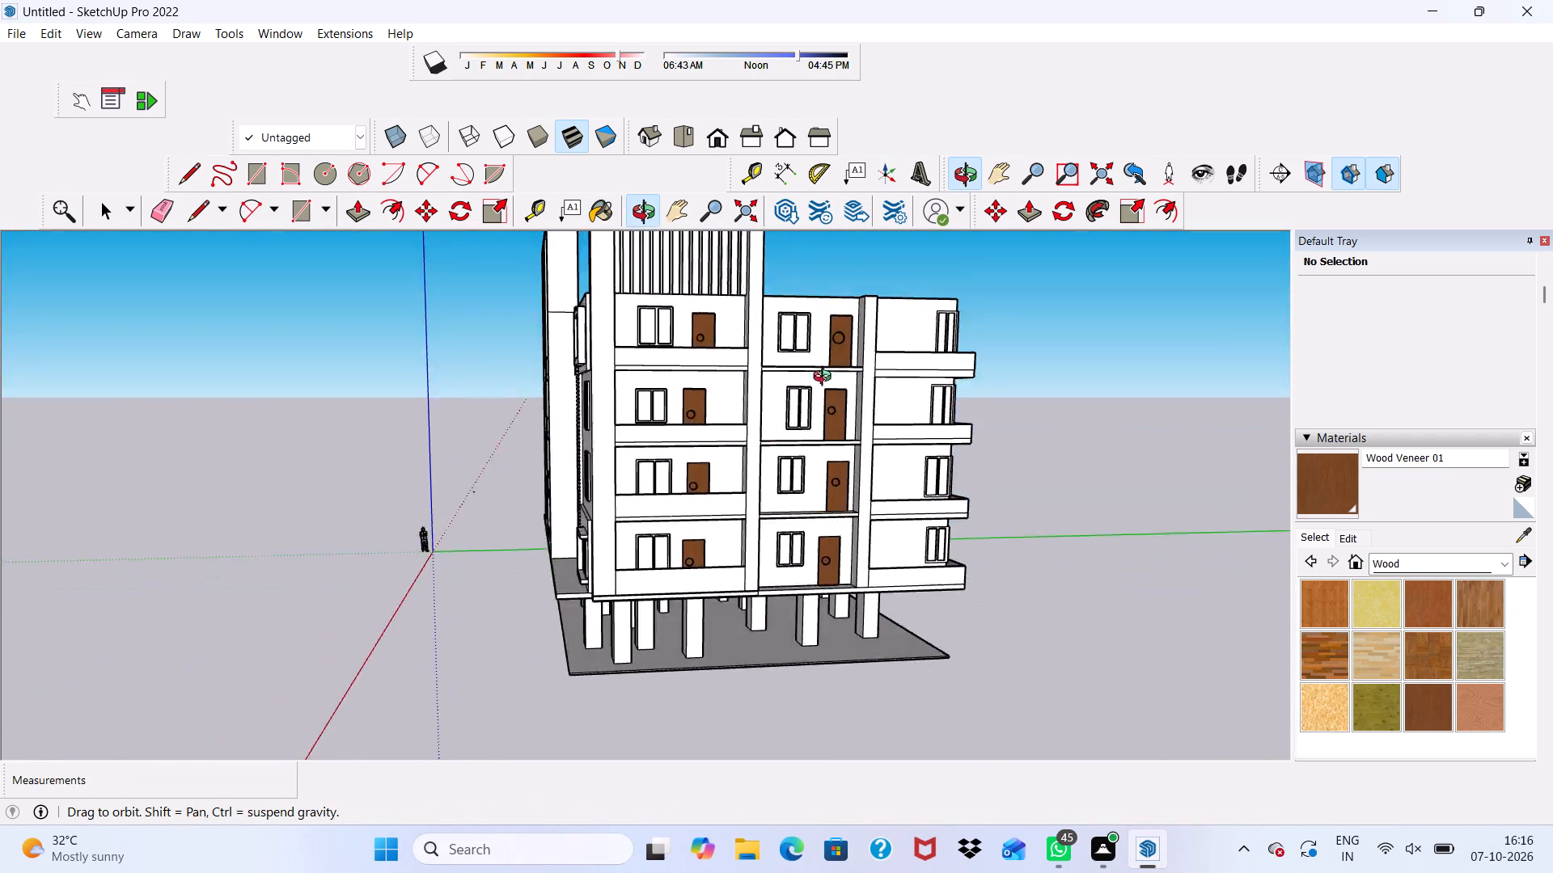
{"action": "middle_click_drag", "start_coordinate": [826, 378], "coordinate": [776, 396]}
{"action": "scroll", "coordinate": [646, 401], "scroll_direction": "down", "scroll_amount": 5}
{"action": "middle_click_drag", "start_coordinate": [603, 422], "coordinate": [1123, 367]}
{"action": "scroll", "coordinate": [472, 426], "scroll_direction": "up", "scroll_amount": 3}
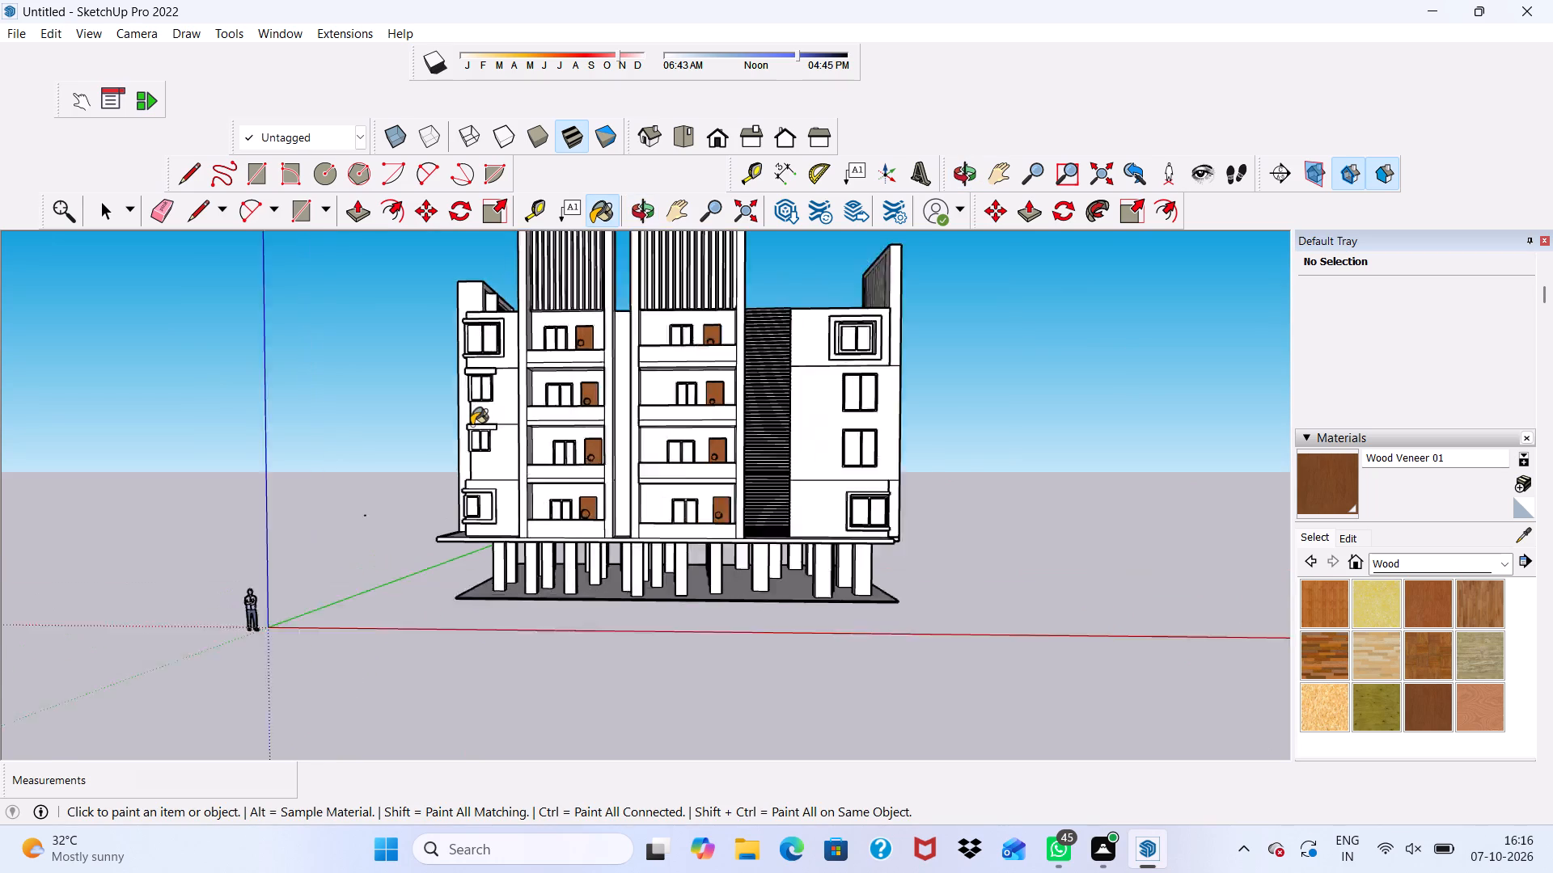
{"action": "scroll", "coordinate": [472, 425], "scroll_direction": "up", "scroll_amount": 14}
{"action": "scroll", "coordinate": [472, 424], "scroll_direction": "down", "scroll_amount": 1}
{"action": "middle_click_drag", "start_coordinate": [476, 424], "coordinate": [1113, 490]}
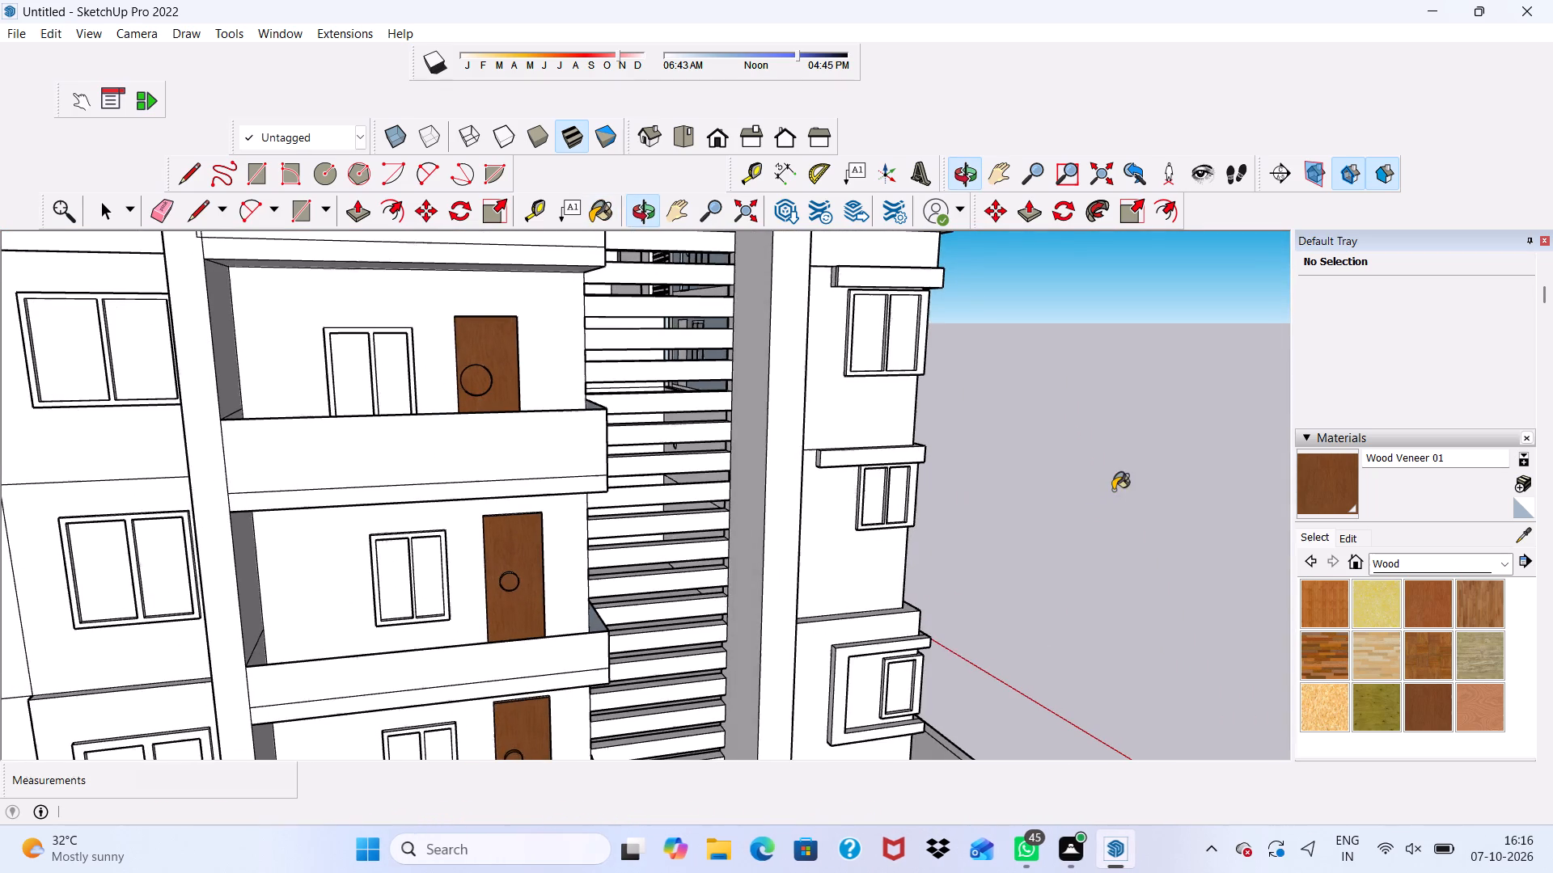
{"action": "scroll", "coordinate": [789, 496], "scroll_direction": "down", "scroll_amount": 11}
{"action": "middle_click_drag", "start_coordinate": [796, 445], "coordinate": [166, 450]}
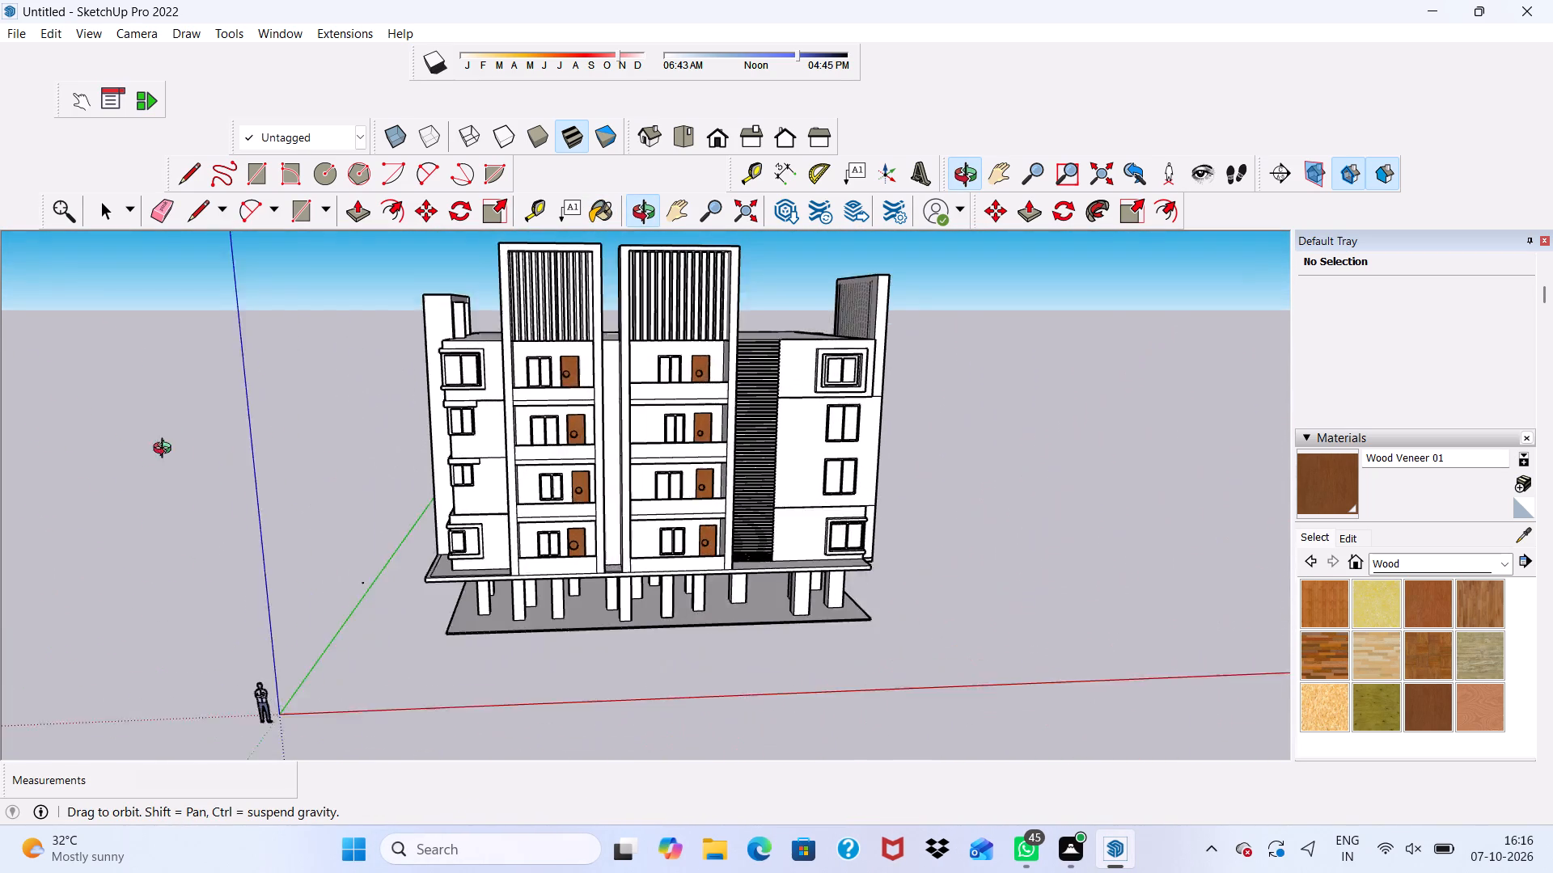
{"action": "middle_click_drag", "start_coordinate": [166, 450], "coordinate": [133, 450]}
{"action": "key", "text": "space"}
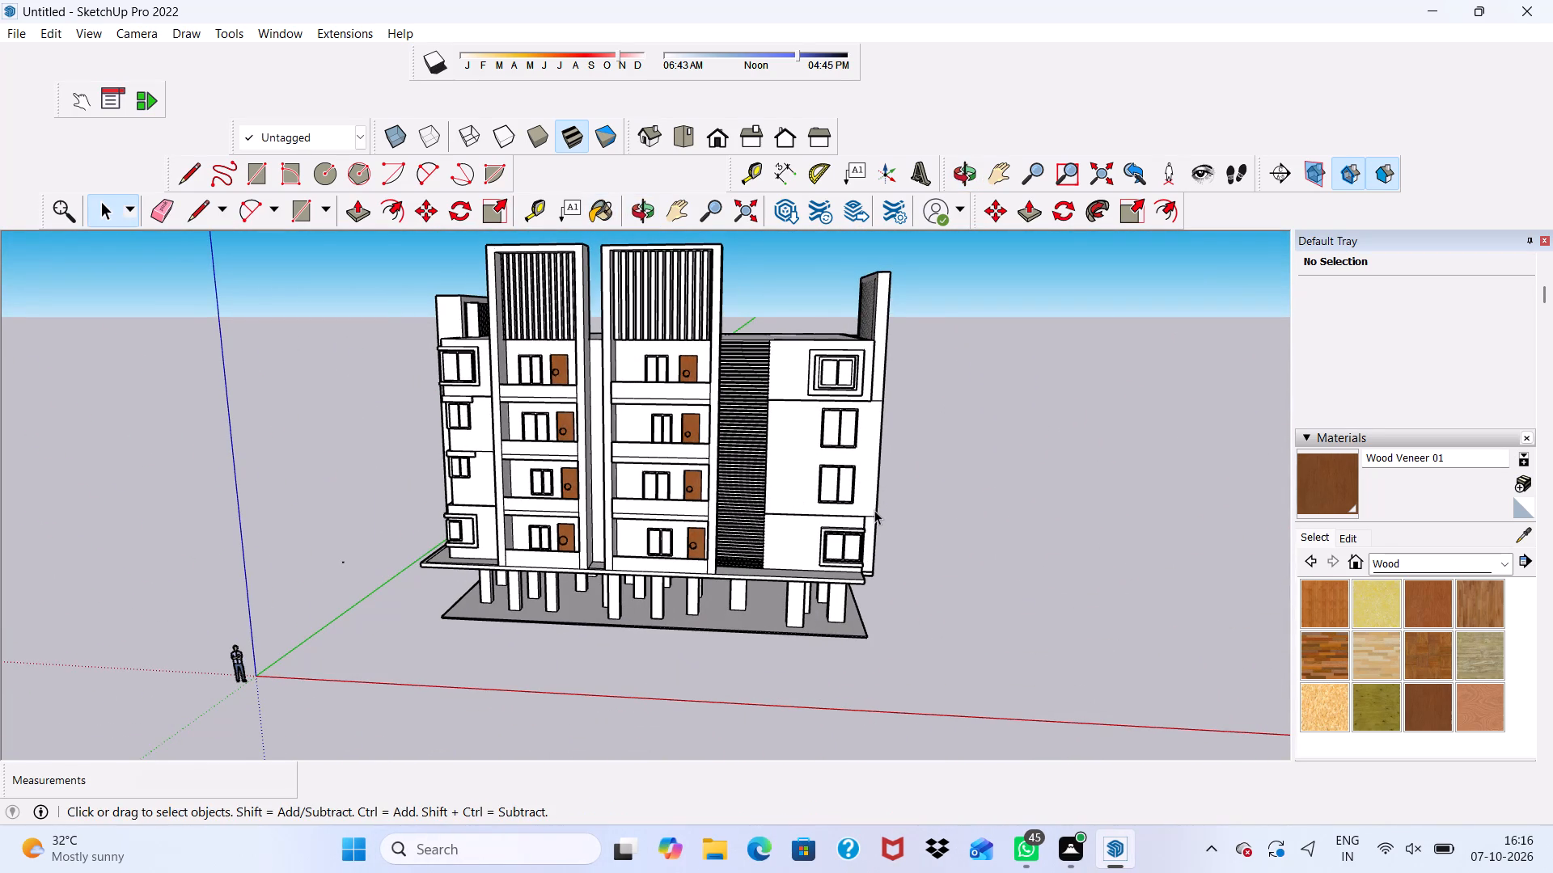
{"action": "scroll", "coordinate": [850, 445], "scroll_direction": "up", "scroll_amount": 4}
{"action": "scroll", "coordinate": [869, 407], "scroll_direction": "down", "scroll_amount": 1}
{"action": "middle_click_drag", "start_coordinate": [869, 407], "coordinate": [464, 443]}
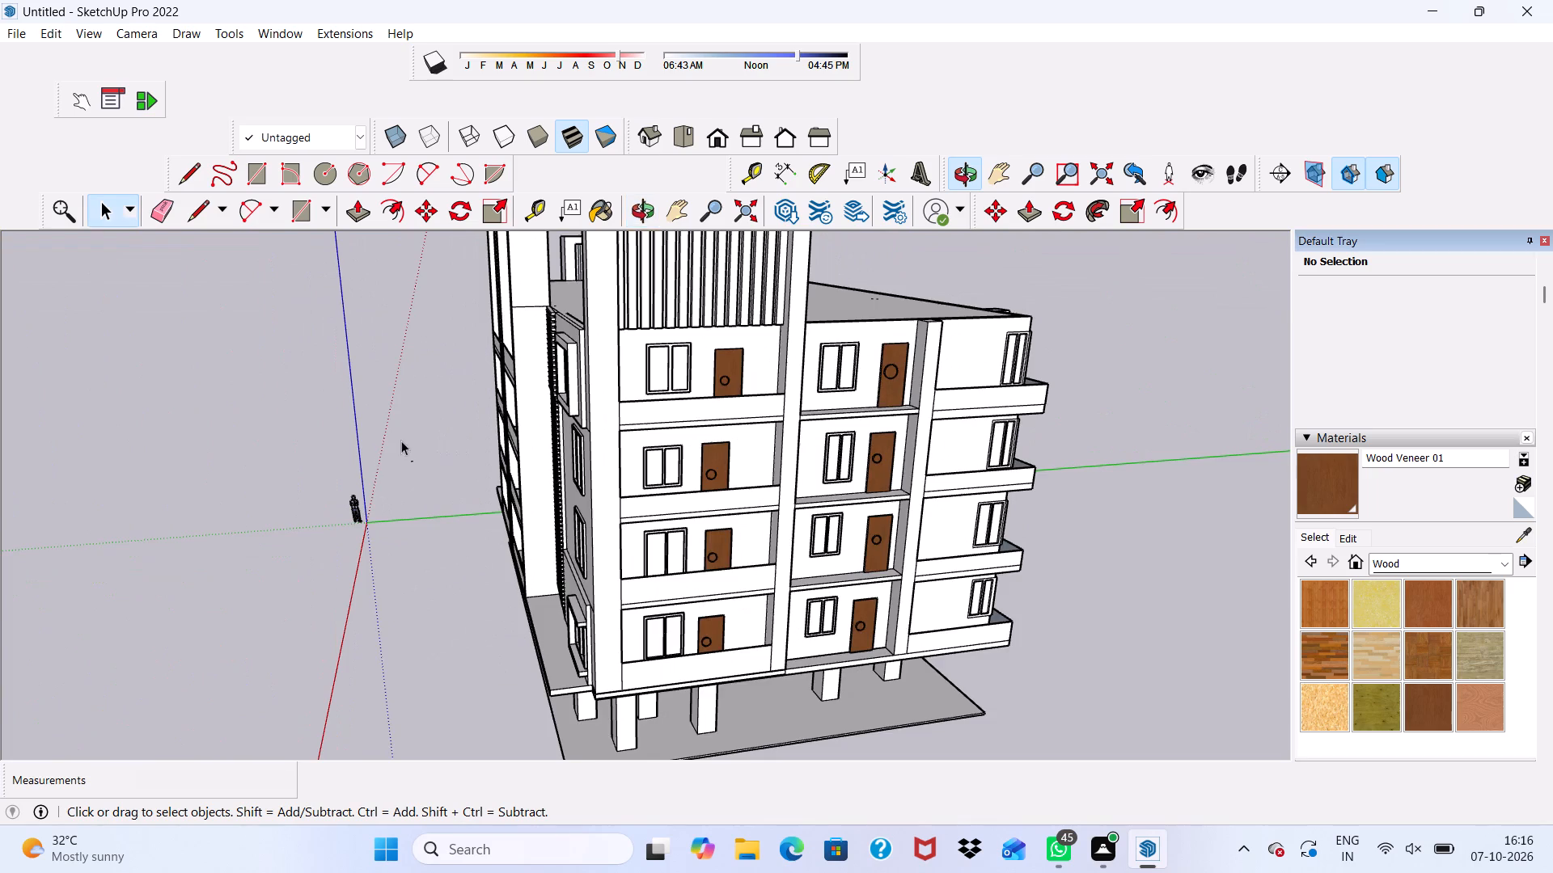
{"action": "scroll", "coordinate": [396, 440], "scroll_direction": "up", "scroll_amount": 3}
{"action": "scroll", "coordinate": [1039, 395], "scroll_direction": "up", "scroll_amount": 4}
{"action": "scroll", "coordinate": [1030, 386], "scroll_direction": "down", "scroll_amount": 2}
{"action": "middle_click_drag", "start_coordinate": [1030, 386], "coordinate": [768, 386]}
{"action": "scroll", "coordinate": [850, 386], "scroll_direction": "down", "scroll_amount": 1}
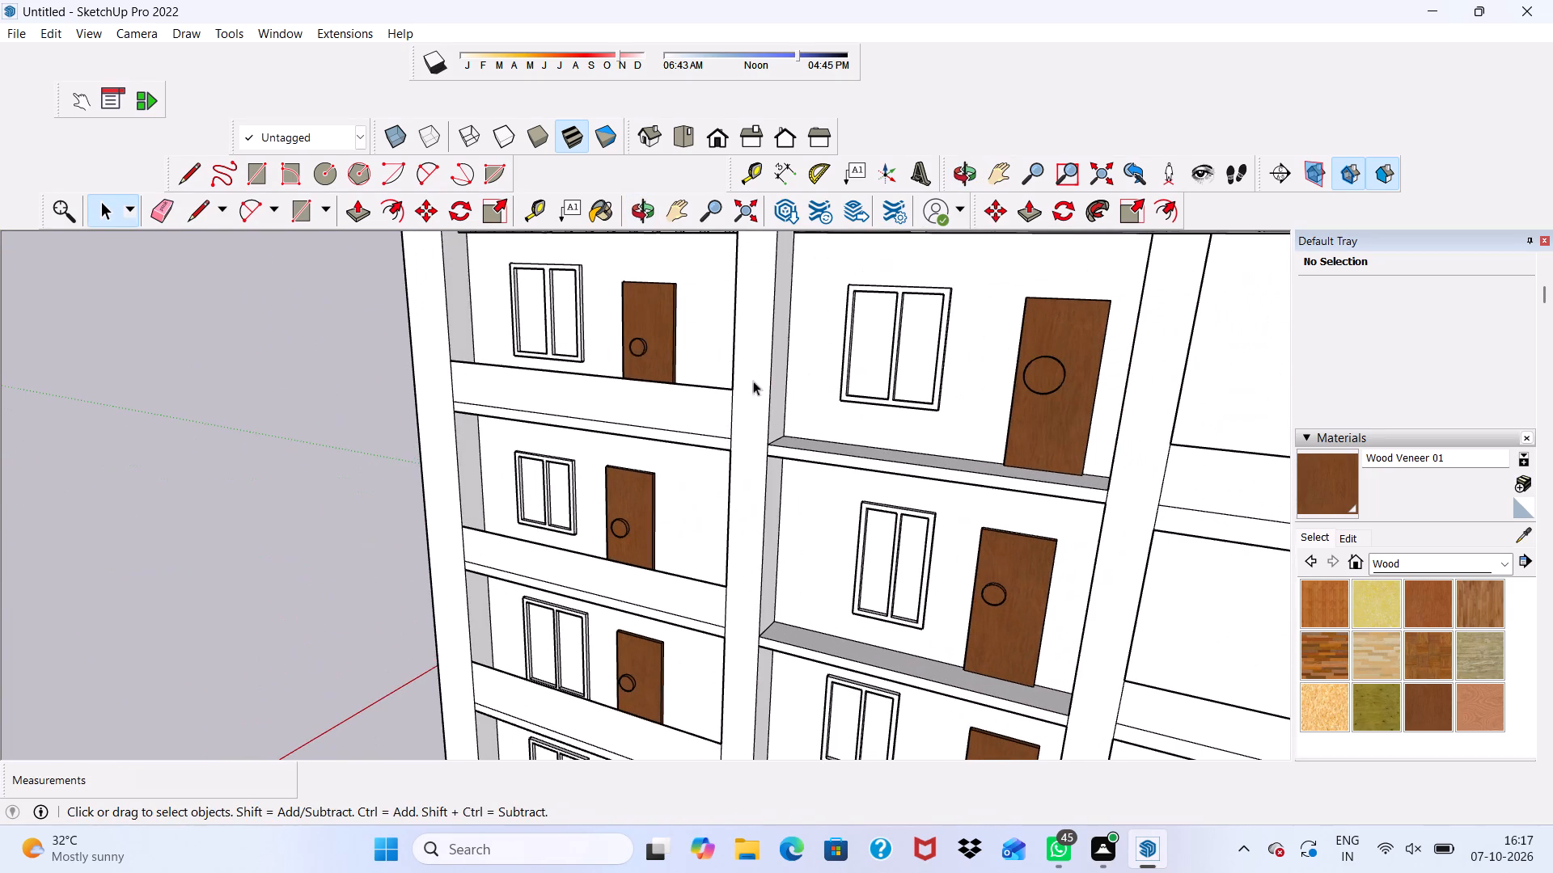
Draw a parapet rectangle about 14' 2" by 2' 4" between the columns, rising from the top floor's open ledge.
{"action": "left_click", "coordinate": [252, 179]}
{"action": "scroll", "coordinate": [984, 550], "scroll_direction": "up", "scroll_amount": 2}
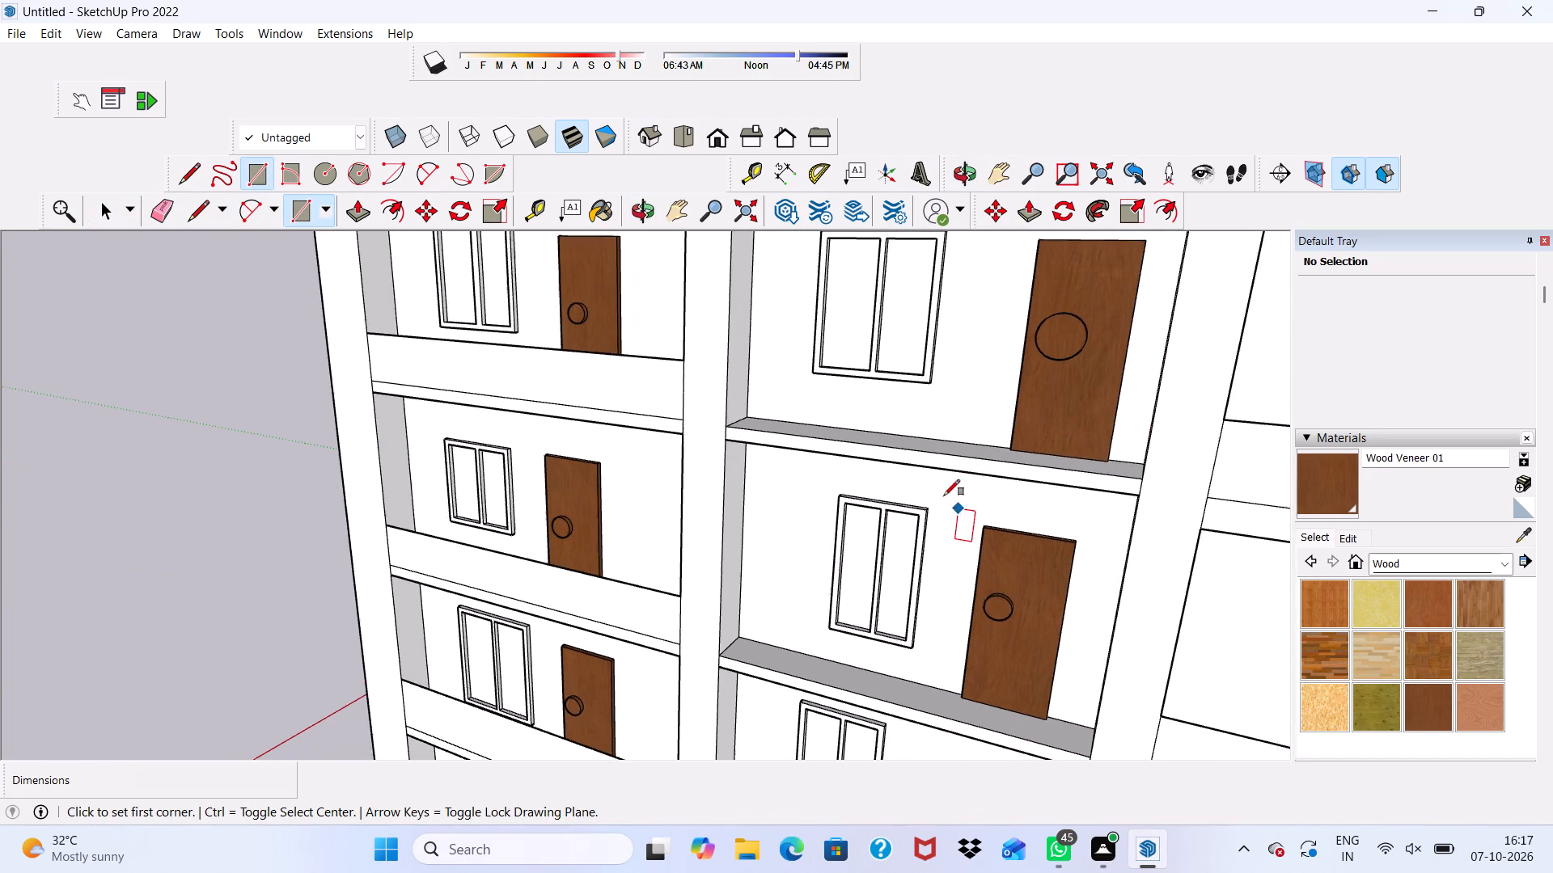
{"action": "scroll", "coordinate": [786, 442], "scroll_direction": "up", "scroll_amount": 3}
{"action": "left_click", "coordinate": [723, 423]}
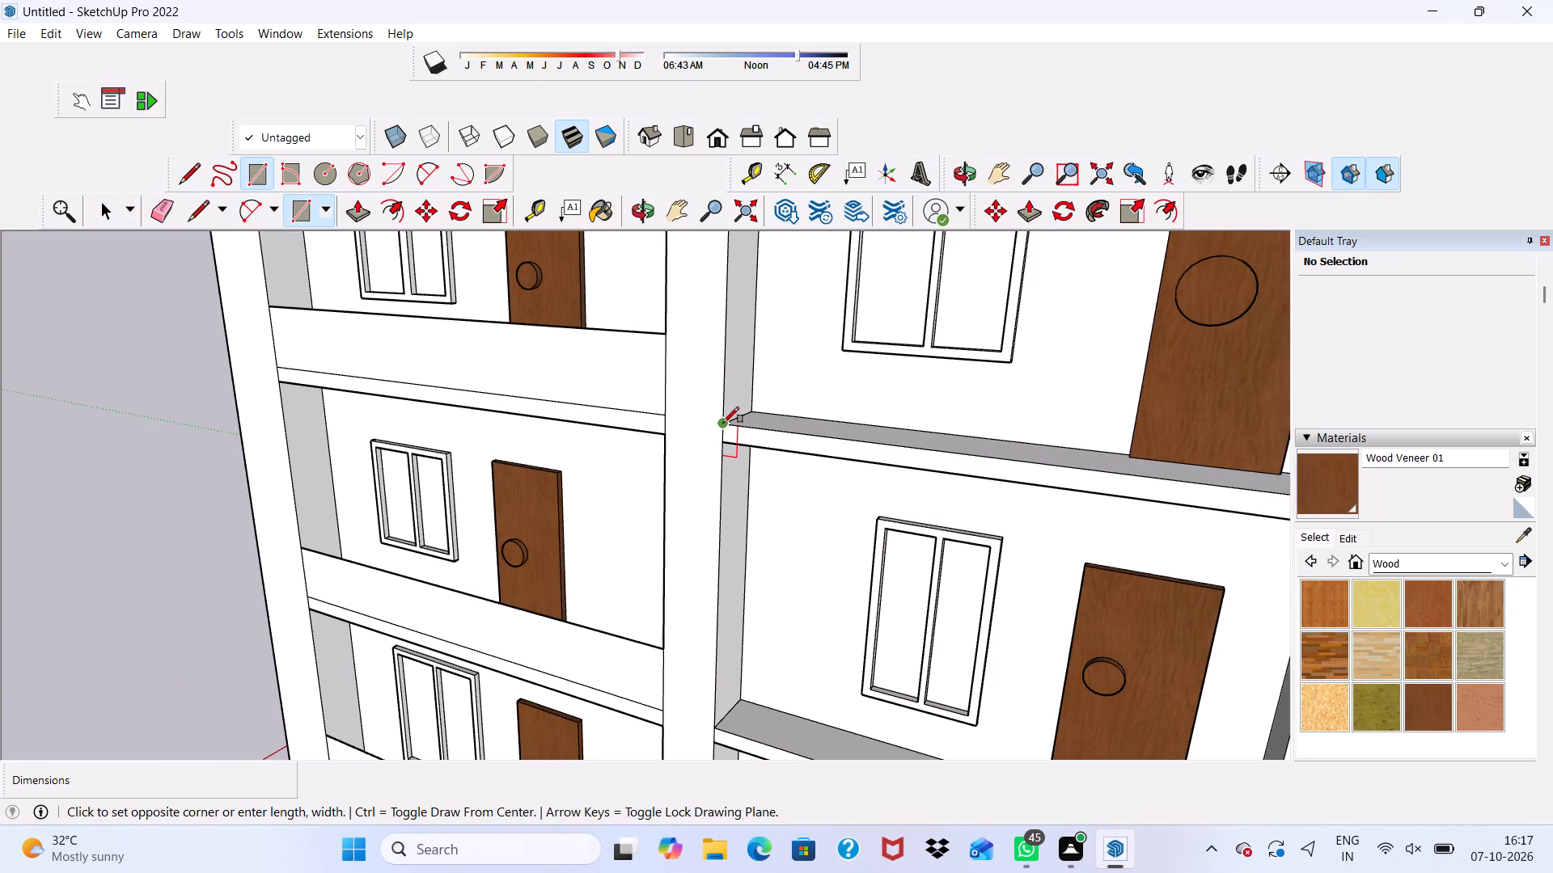
{"action": "scroll", "coordinate": [722, 422], "scroll_direction": "down", "scroll_amount": 9}
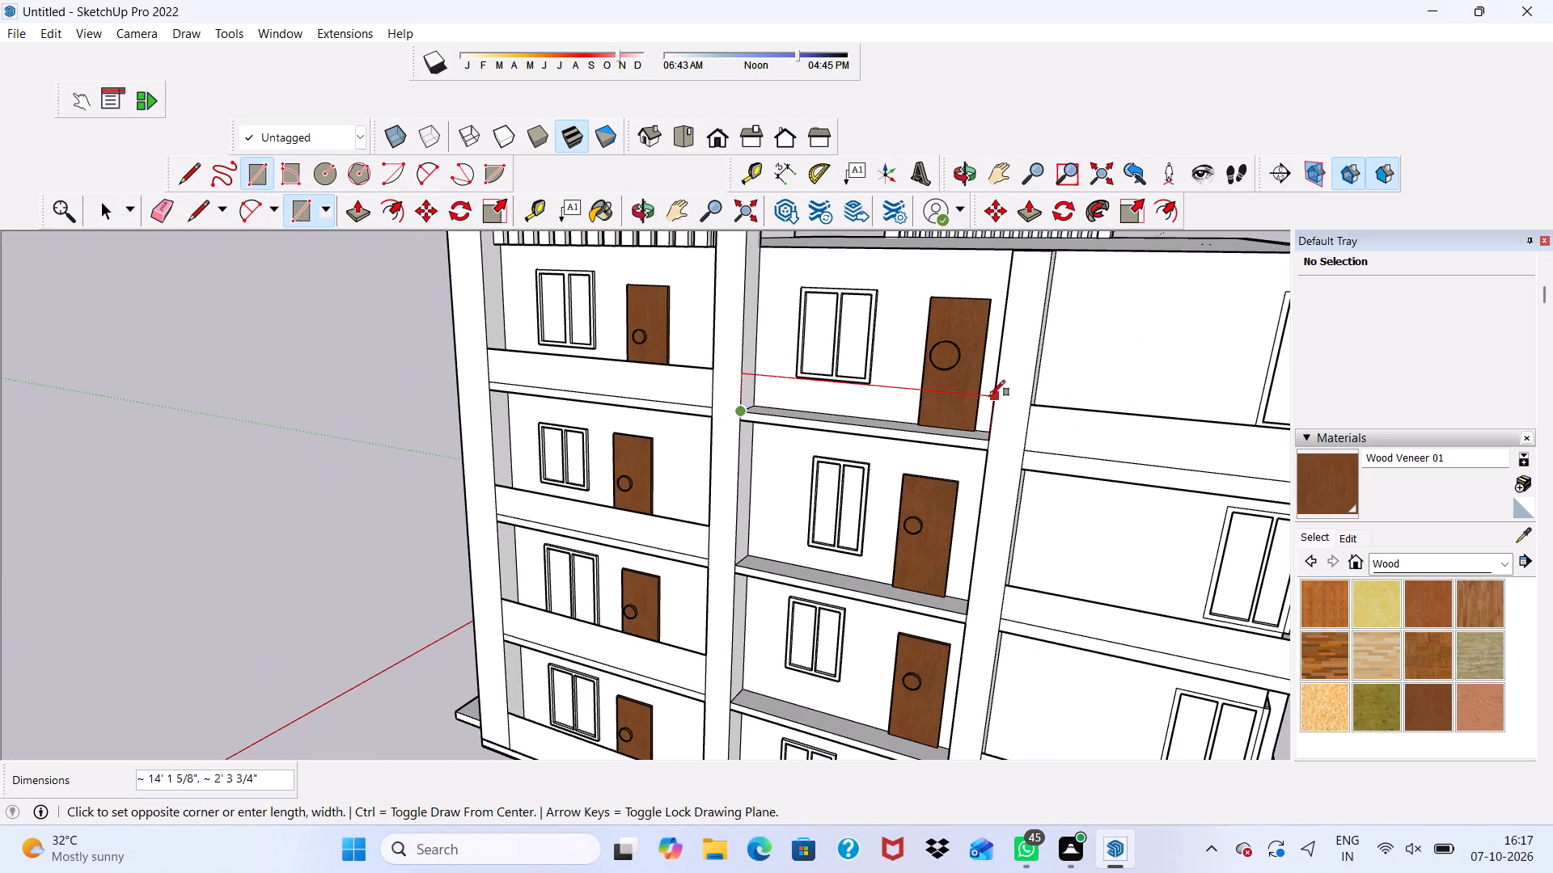
{"action": "left_click", "coordinate": [989, 396]}
{"action": "scroll", "coordinate": [866, 578], "scroll_direction": "down", "scroll_amount": 1}
Draw a parapet rectangle about 14' 2" by 2' 5" between the columns, rising from the third floor's open ledge.
{"action": "middle_click_drag", "start_coordinate": [866, 578], "coordinate": [954, 525]}
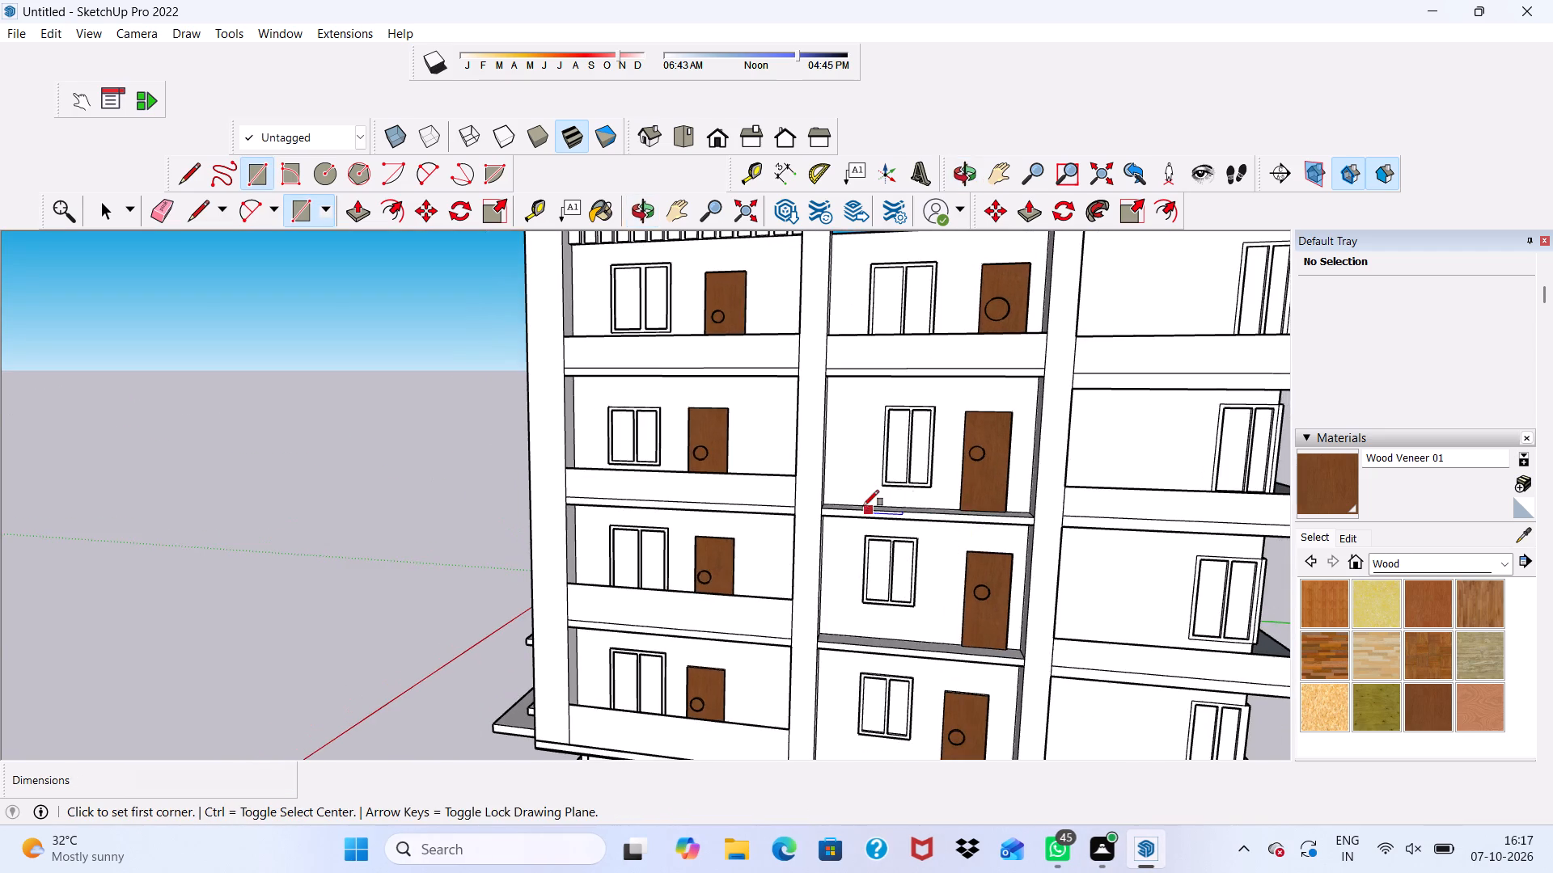
{"action": "scroll", "coordinate": [848, 501], "scroll_direction": "up", "scroll_amount": 12}
{"action": "left_click", "coordinate": [793, 517]}
{"action": "scroll", "coordinate": [810, 507], "scroll_direction": "down", "scroll_amount": 6}
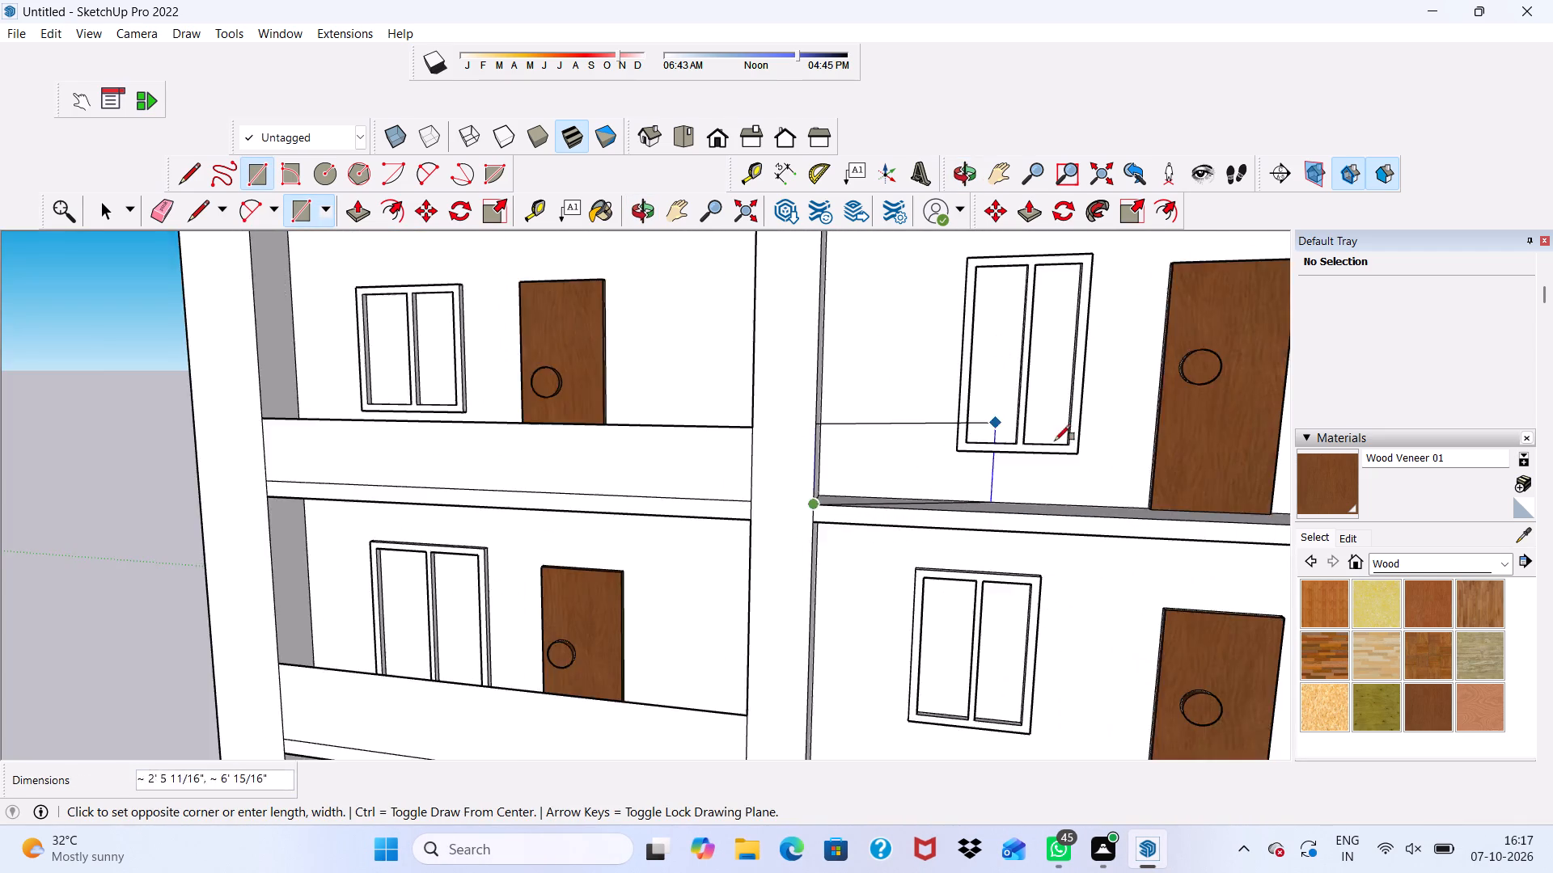
{"action": "scroll", "coordinate": [1055, 441], "scroll_direction": "down", "scroll_amount": 2}
{"action": "scroll", "coordinate": [1170, 445], "scroll_direction": "up", "scroll_amount": 1}
{"action": "scroll", "coordinate": [1223, 447], "scroll_direction": "down", "scroll_amount": 7}
{"action": "scroll", "coordinate": [1229, 442], "scroll_direction": "up", "scroll_amount": 2}
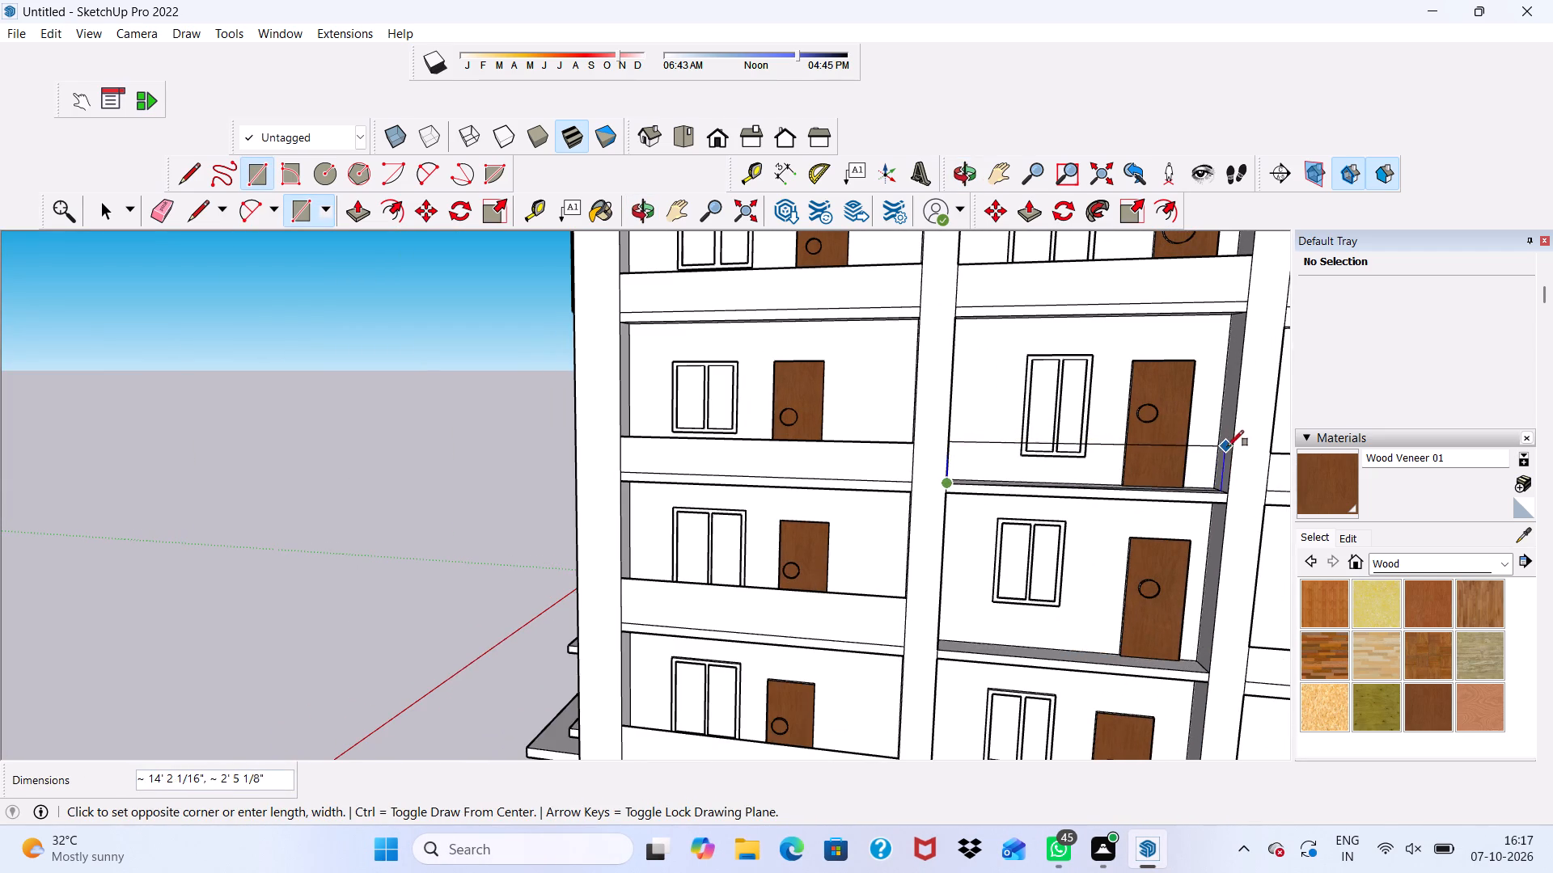
{"action": "left_click", "coordinate": [1235, 446]}
{"action": "scroll", "coordinate": [1103, 577], "scroll_direction": "down", "scroll_amount": 1}
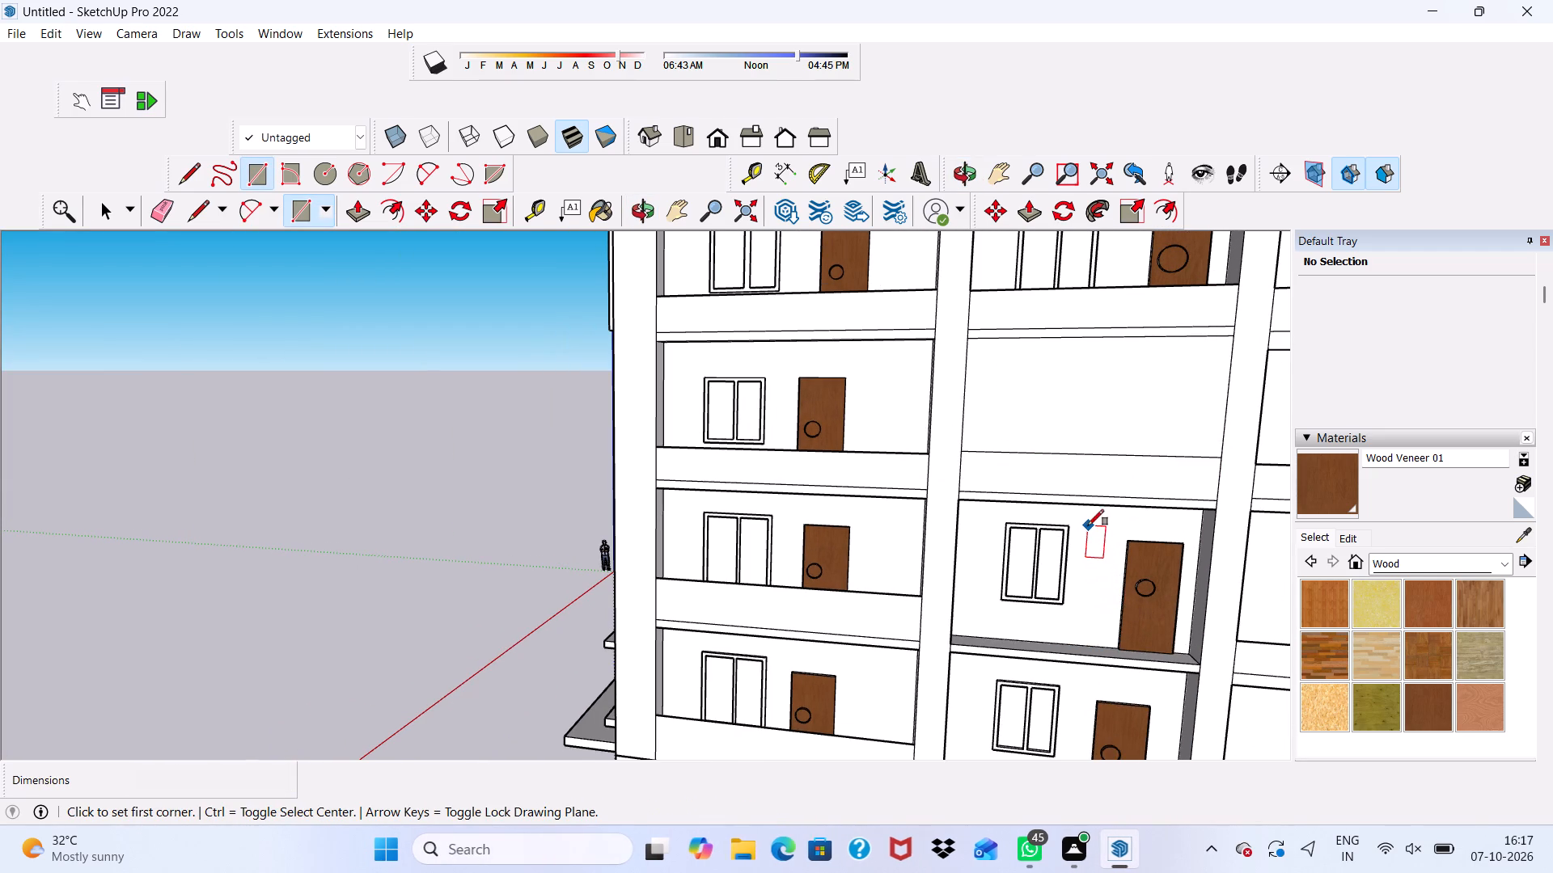
Draw a parapet rectangle about 14' 3" by 1' 6" between the columns, rising from the second floor's open ledge.
{"action": "scroll", "coordinate": [987, 508], "scroll_direction": "up", "scroll_amount": 4}
{"action": "scroll", "coordinate": [981, 587], "scroll_direction": "down", "scroll_amount": 5}
{"action": "scroll", "coordinate": [966, 714], "scroll_direction": "up", "scroll_amount": 4}
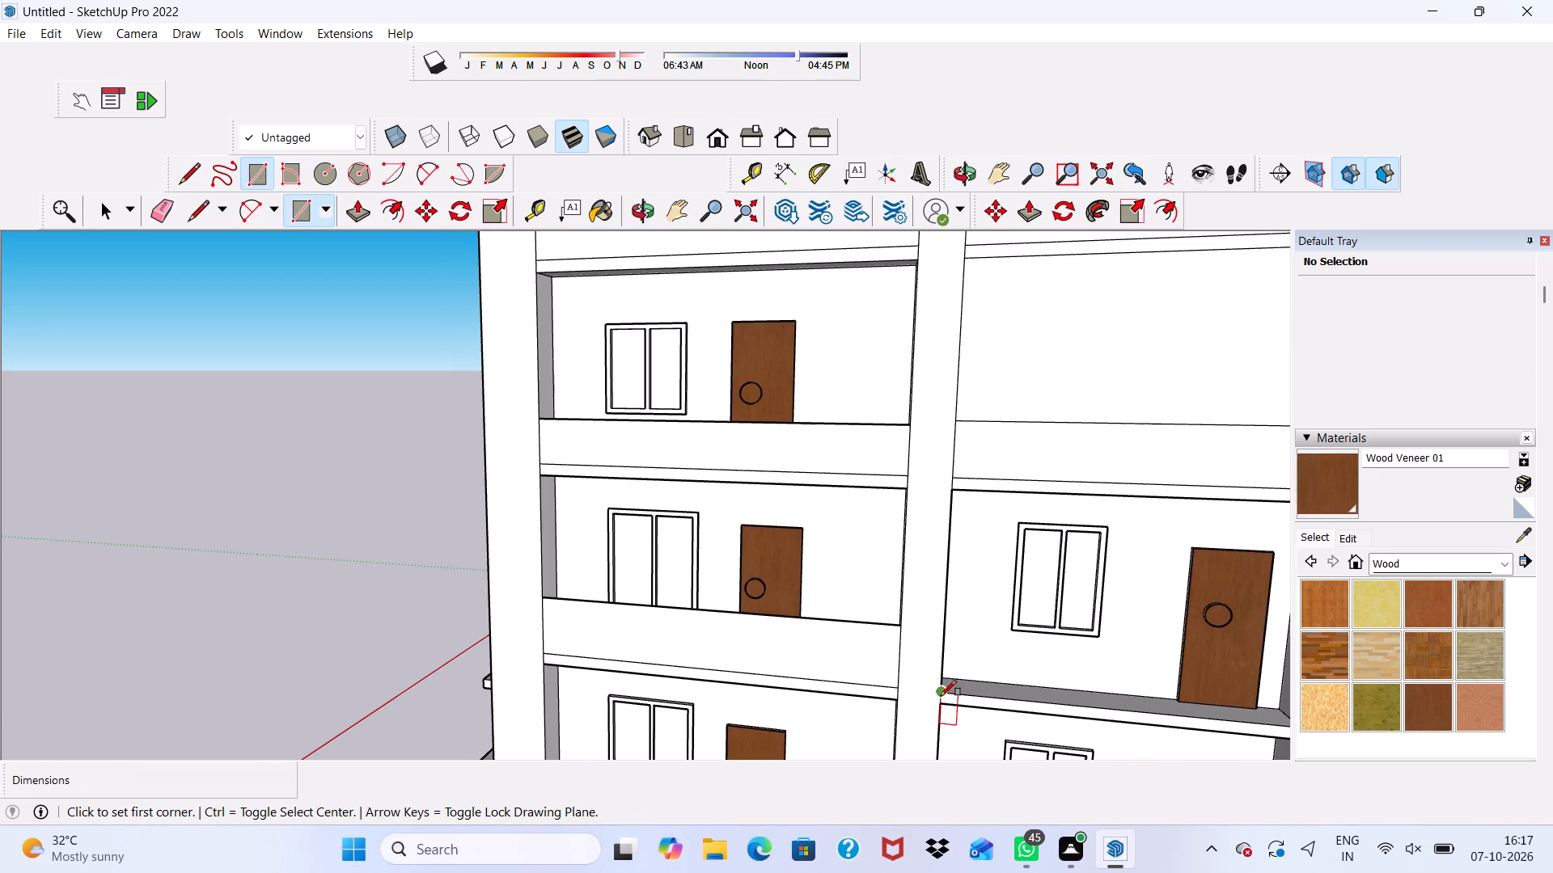
{"action": "left_click", "coordinate": [942, 698]}
{"action": "scroll", "coordinate": [940, 667], "scroll_direction": "down", "scroll_amount": 5}
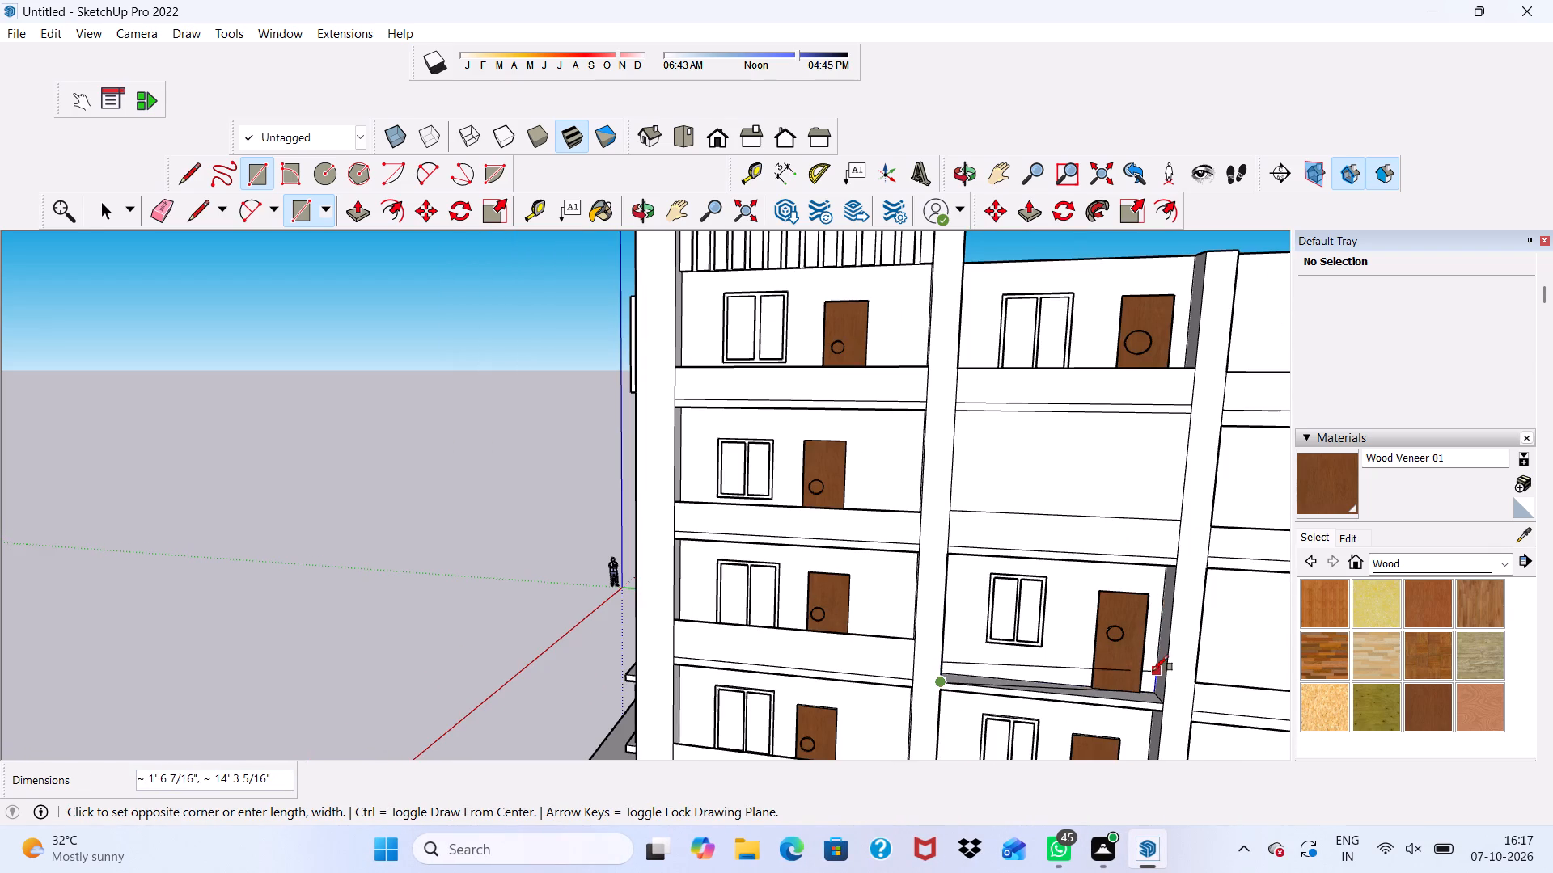
{"action": "left_click", "coordinate": [1166, 673]}
Draw a parapet rectangle about 14' 2" by 3' 10" between the columns, rising from the lowest floor's open ledge.
{"action": "scroll", "coordinate": [1141, 671], "scroll_direction": "down", "scroll_amount": 4}
{"action": "middle_click_drag", "start_coordinate": [1088, 709], "coordinate": [1088, 706]}
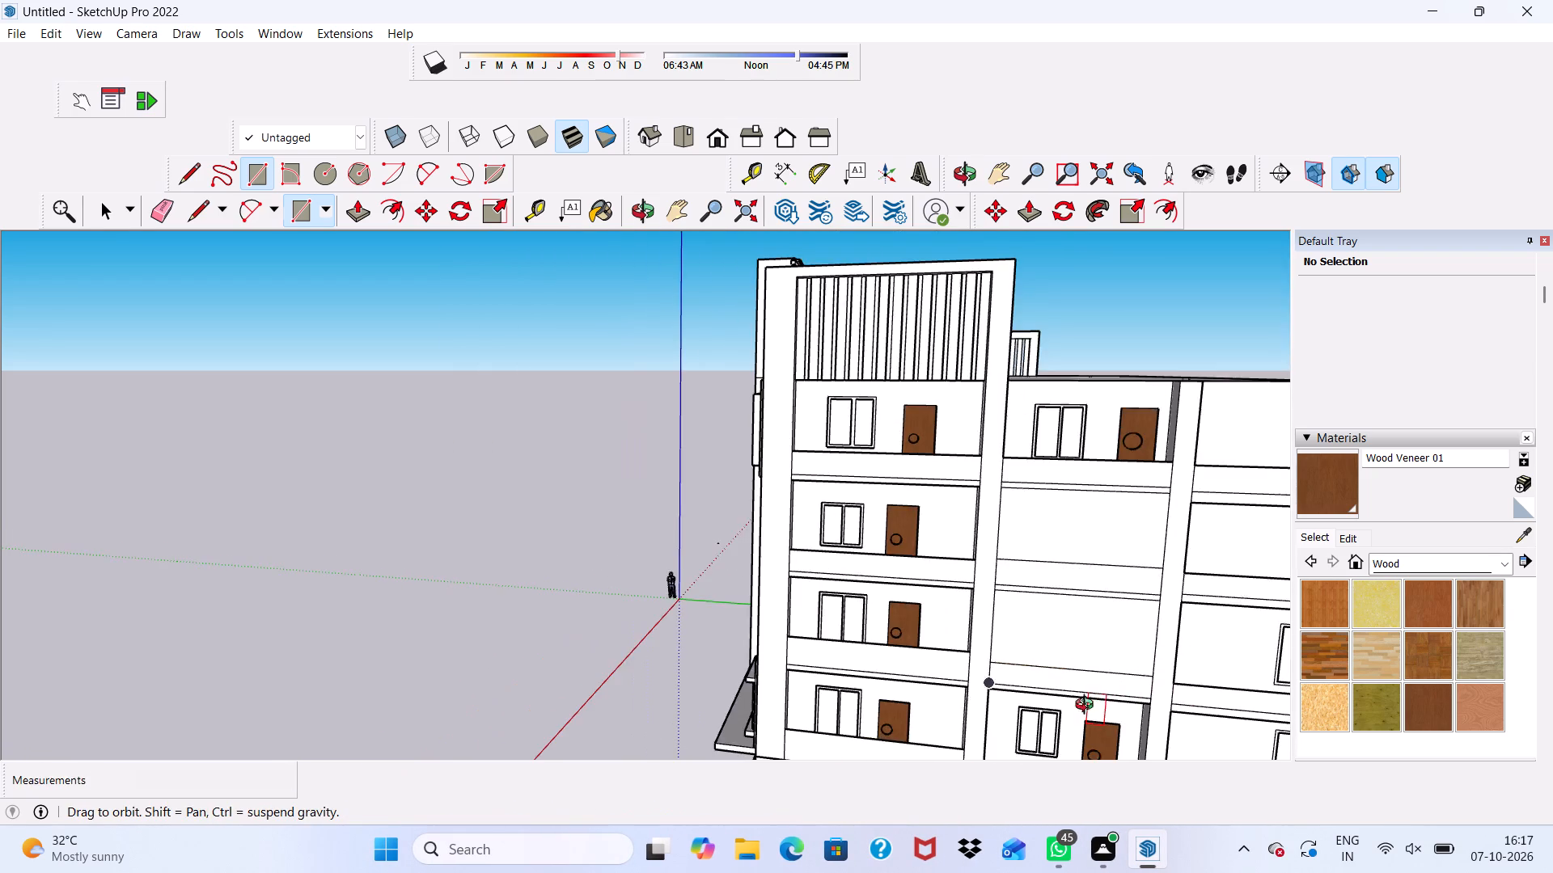
{"action": "middle_click_drag", "start_coordinate": [1088, 706], "coordinate": [1131, 605]}
{"action": "scroll", "coordinate": [1062, 638], "scroll_direction": "up", "scroll_amount": 12}
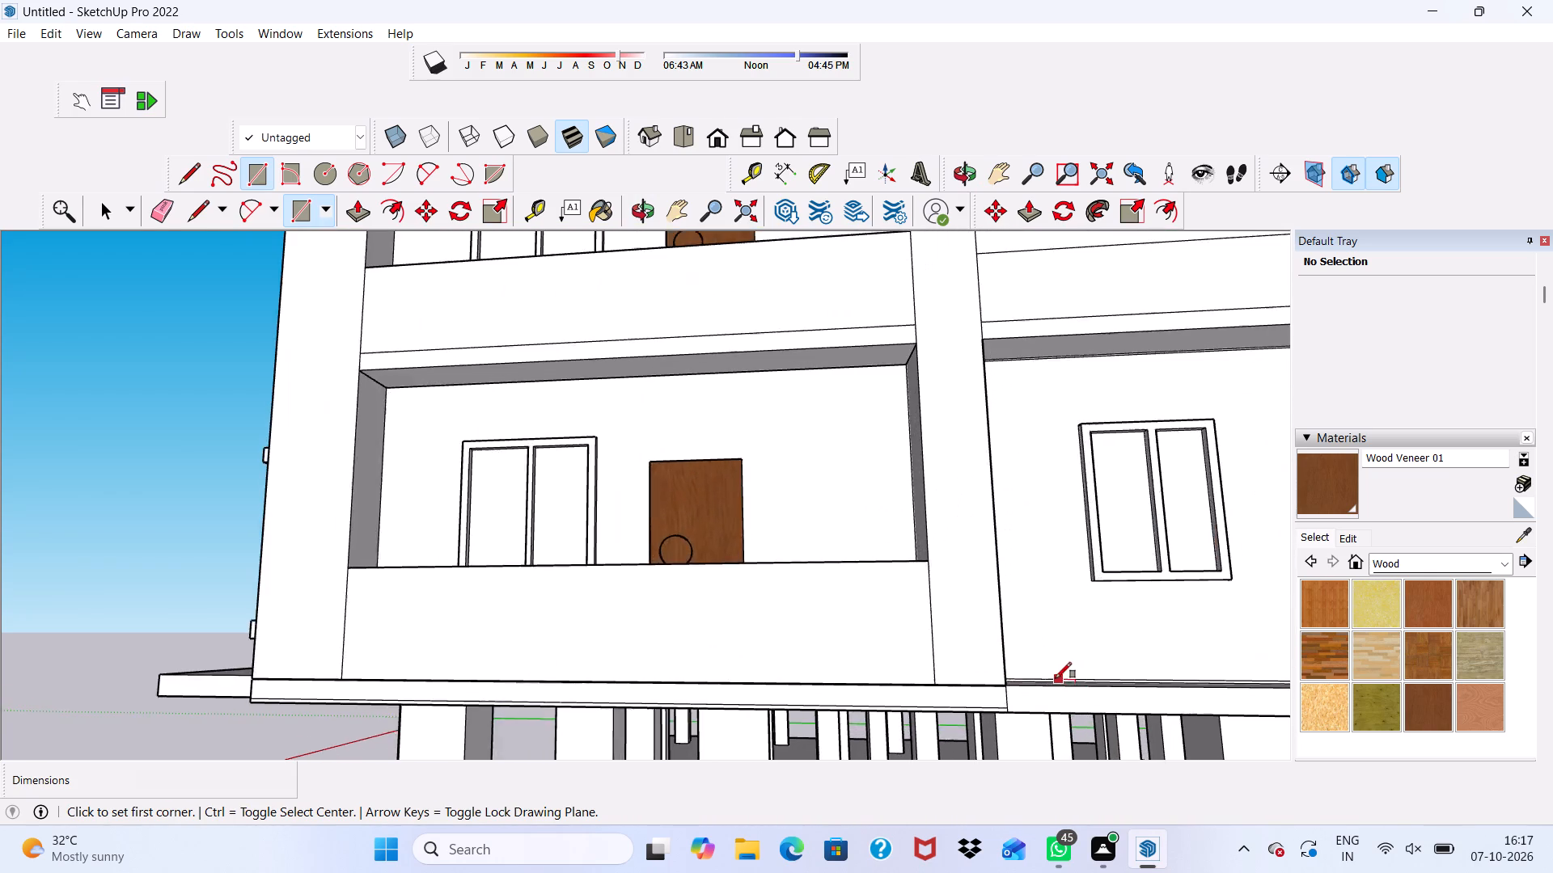
{"action": "scroll", "coordinate": [1056, 678], "scroll_direction": "up", "scroll_amount": 5}
{"action": "left_click", "coordinate": [1005, 686]}
{"action": "scroll", "coordinate": [1020, 623], "scroll_direction": "down", "scroll_amount": 12}
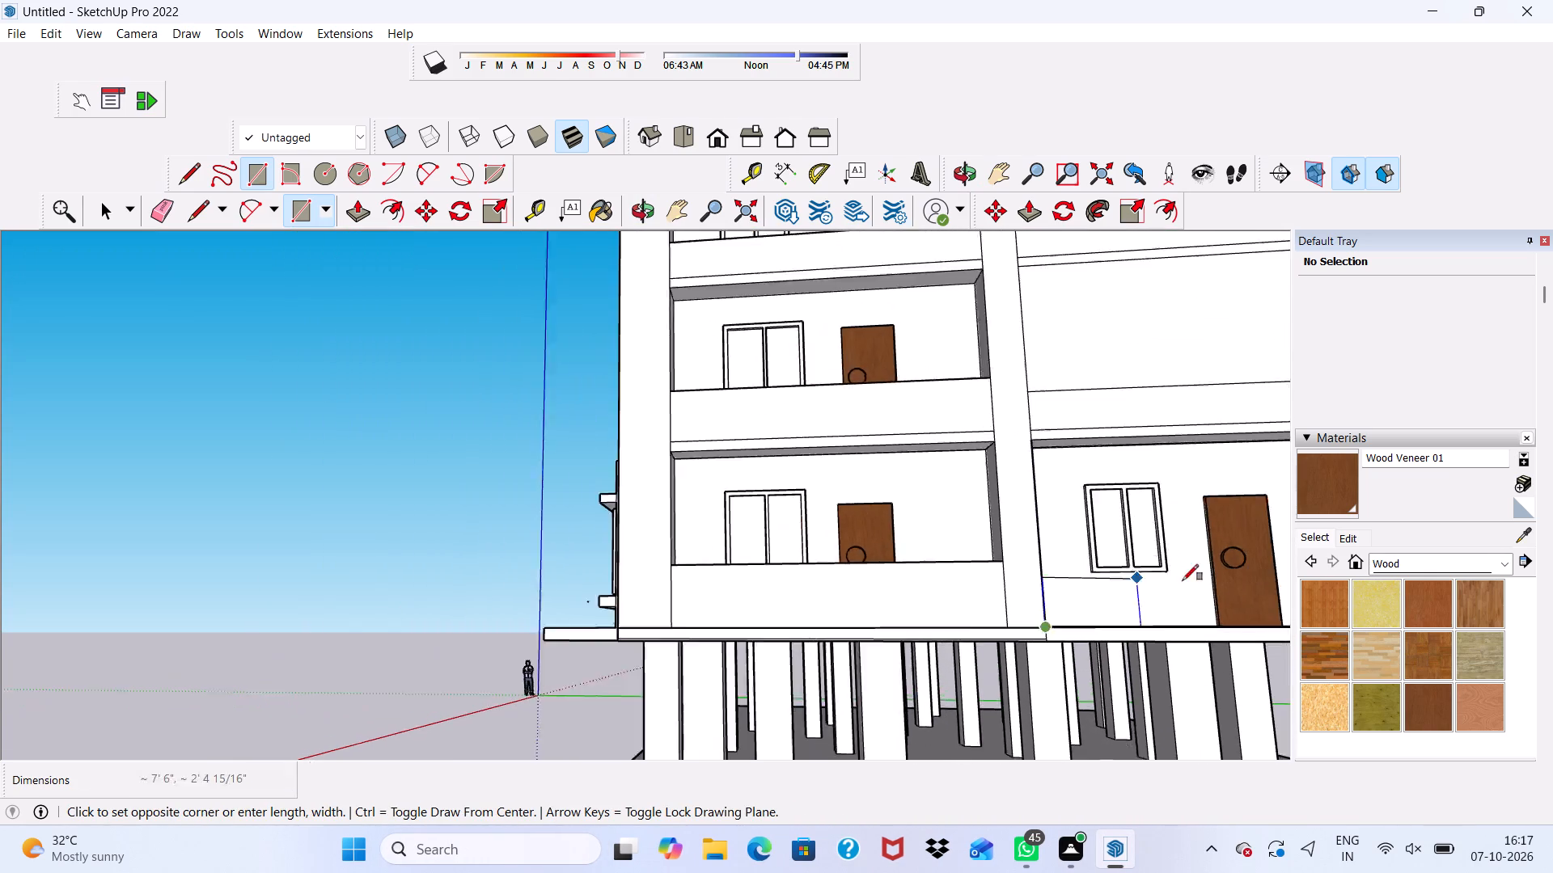
{"action": "scroll", "coordinate": [1183, 580], "scroll_direction": "down", "scroll_amount": 8}
{"action": "scroll", "coordinate": [1245, 579], "scroll_direction": "up", "scroll_amount": 5}
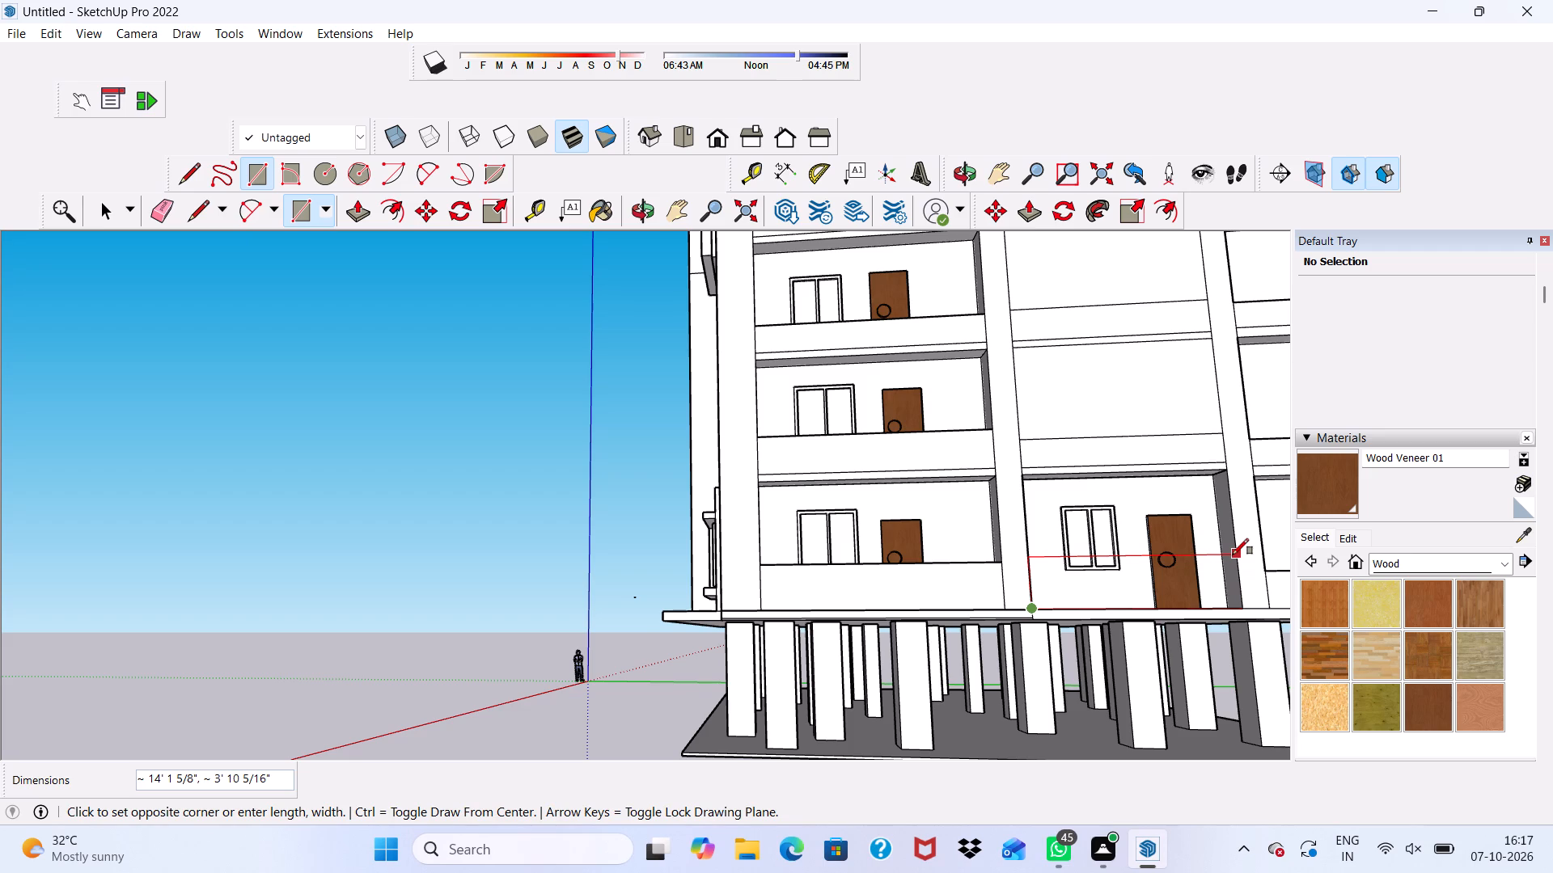
{"action": "left_click", "coordinate": [1233, 555]}
{"action": "key", "text": "space"}
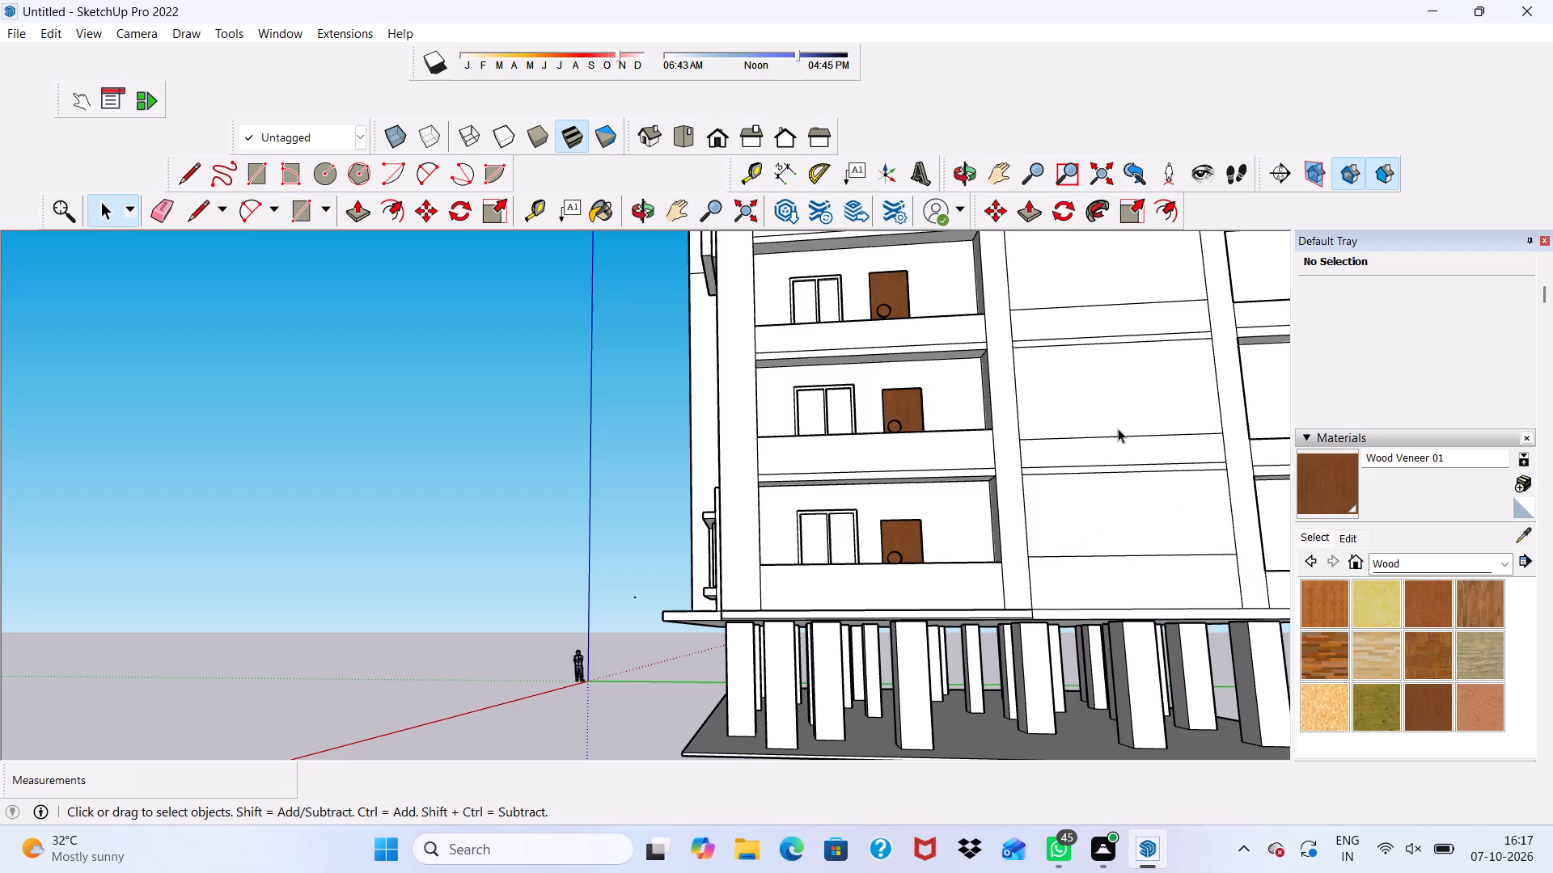
Delete the faces closing the second, third and lowest floor openings above the new parapets.
{"action": "left_click", "coordinate": [1112, 412]}
{"action": "key", "text": "Delete"}
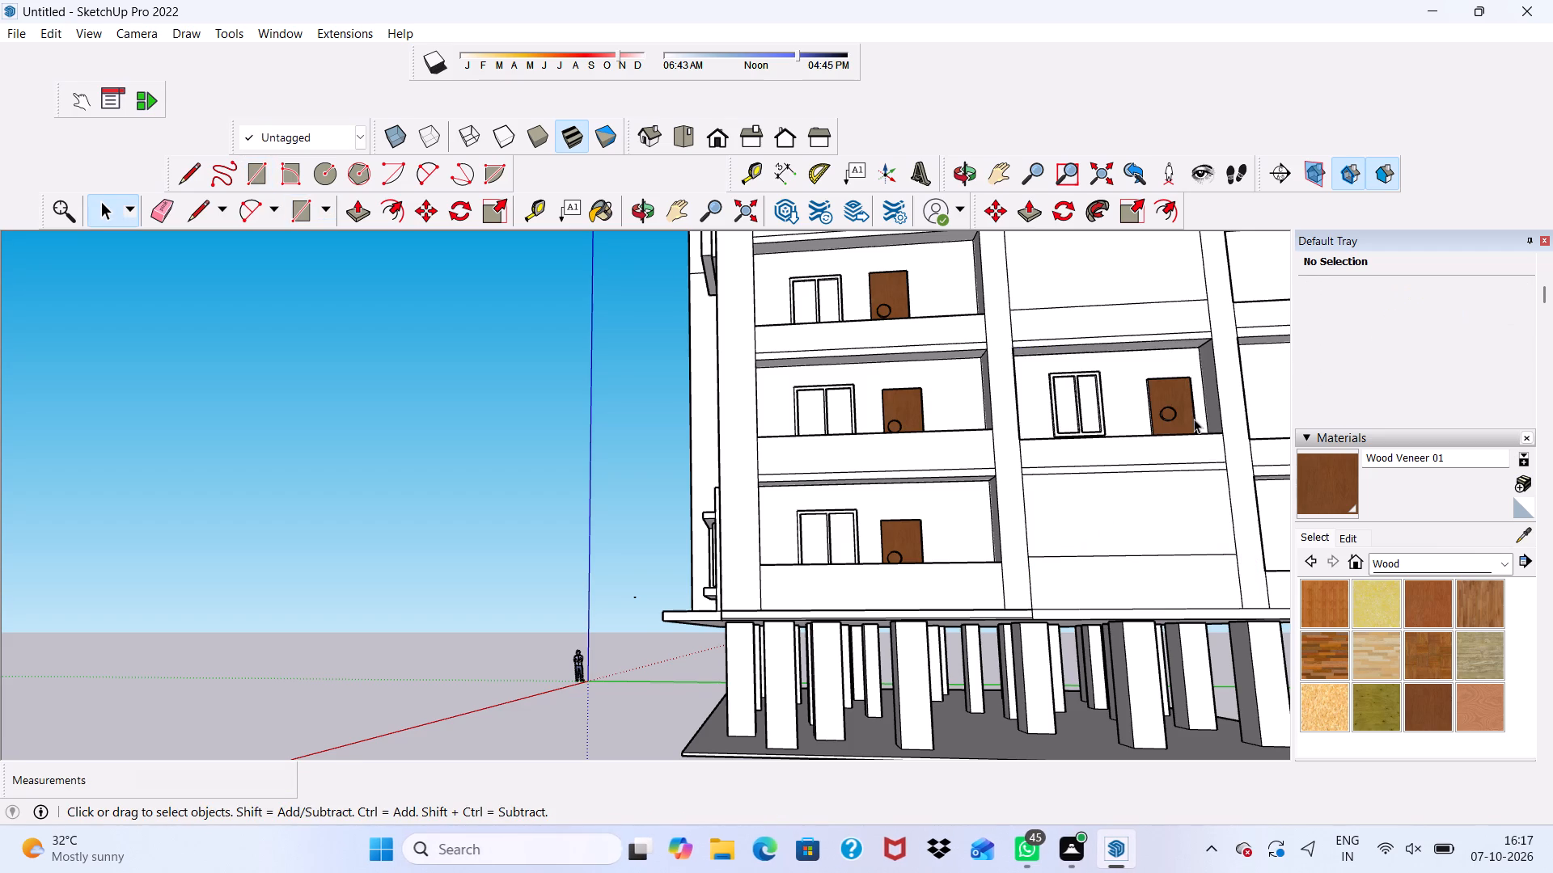
{"action": "scroll", "coordinate": [1194, 419], "scroll_direction": "down", "scroll_amount": 5}
{"action": "scroll", "coordinate": [1141, 408], "scroll_direction": "up", "scroll_amount": 3}
{"action": "scroll", "coordinate": [1074, 440], "scroll_direction": "down", "scroll_amount": 5}
{"action": "left_click", "coordinate": [1091, 320]}
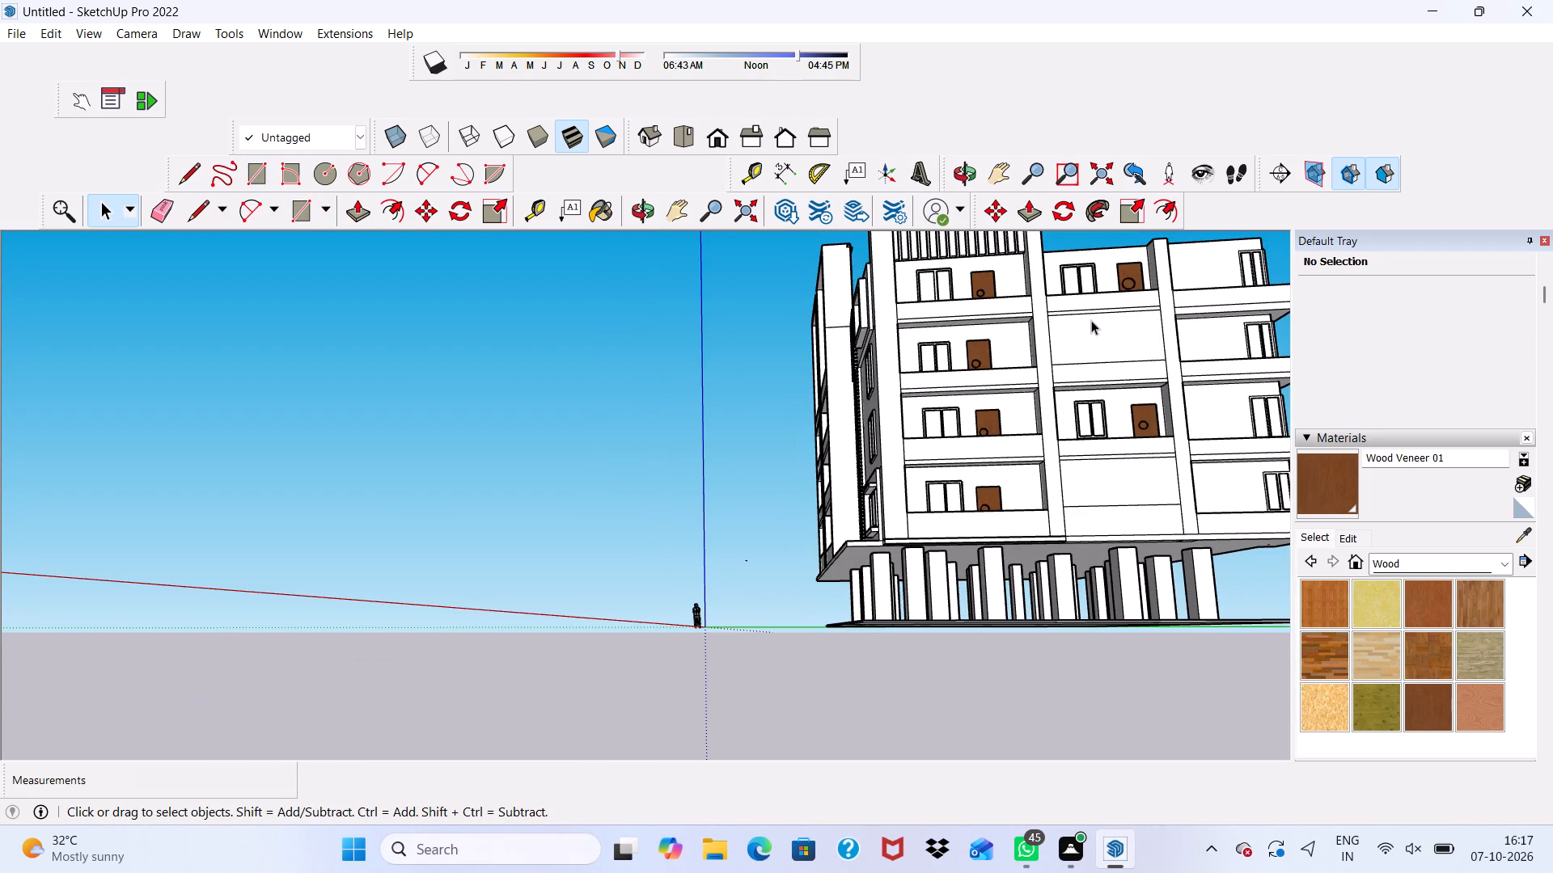
{"action": "key", "text": "Delete"}
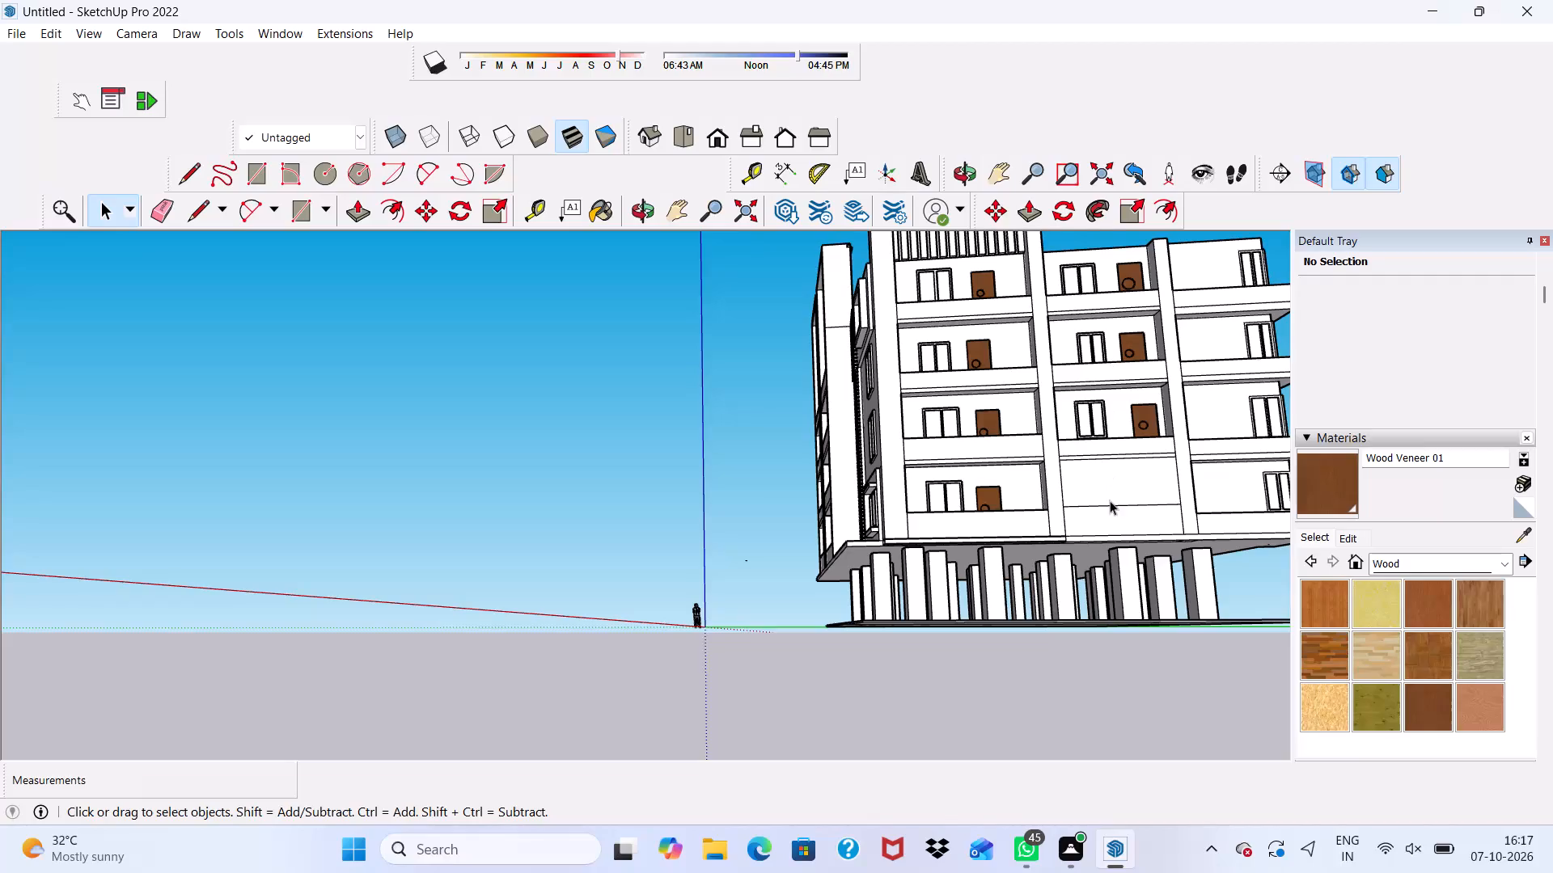
{"action": "left_click", "coordinate": [1110, 478]}
{"action": "key", "text": "Delete"}
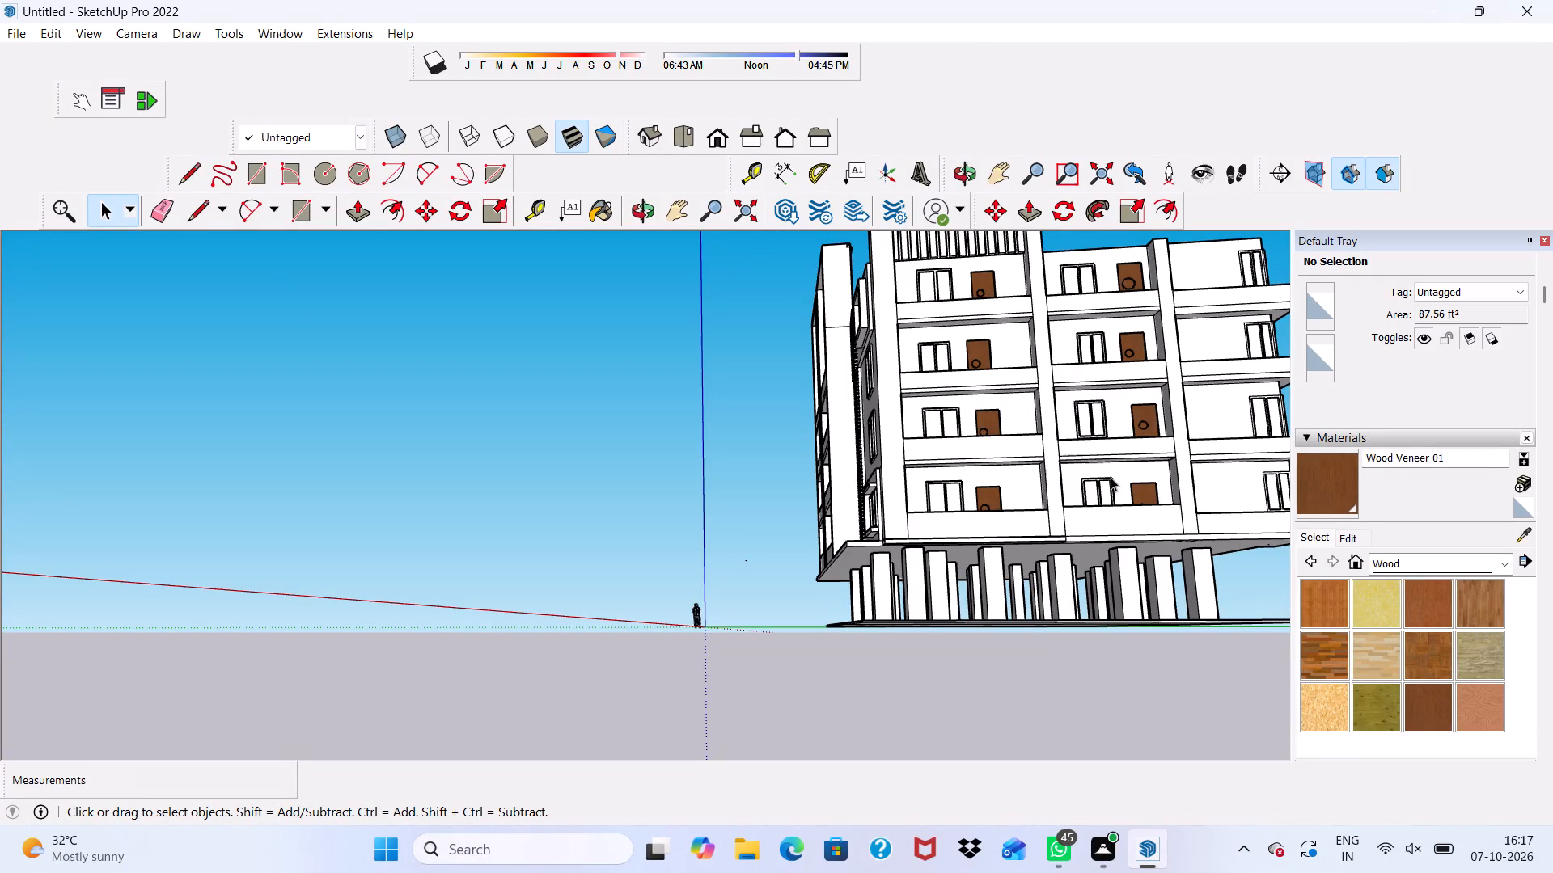
Push/pull the slab underside above the third floor's opening in the new parapet bay down about 2 5/8".
{"action": "scroll", "coordinate": [919, 512], "scroll_direction": "down", "scroll_amount": 3}
{"action": "scroll", "coordinate": [990, 339], "scroll_direction": "up", "scroll_amount": 9}
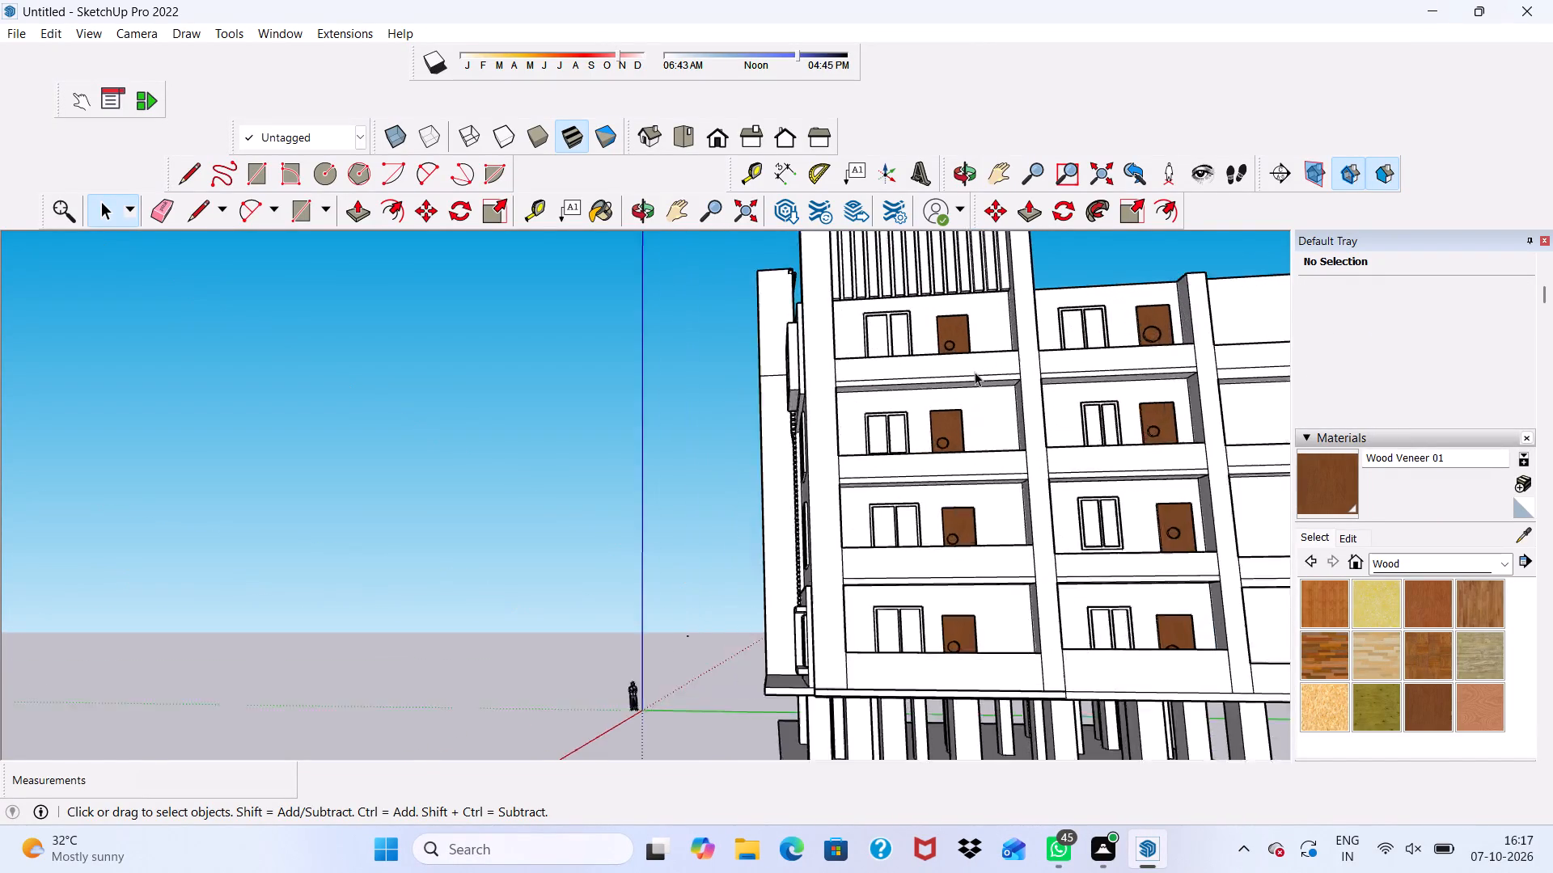
{"action": "scroll", "coordinate": [975, 372], "scroll_direction": "up", "scroll_amount": 1}
{"action": "middle_click_drag", "start_coordinate": [860, 398], "coordinate": [772, 378]}
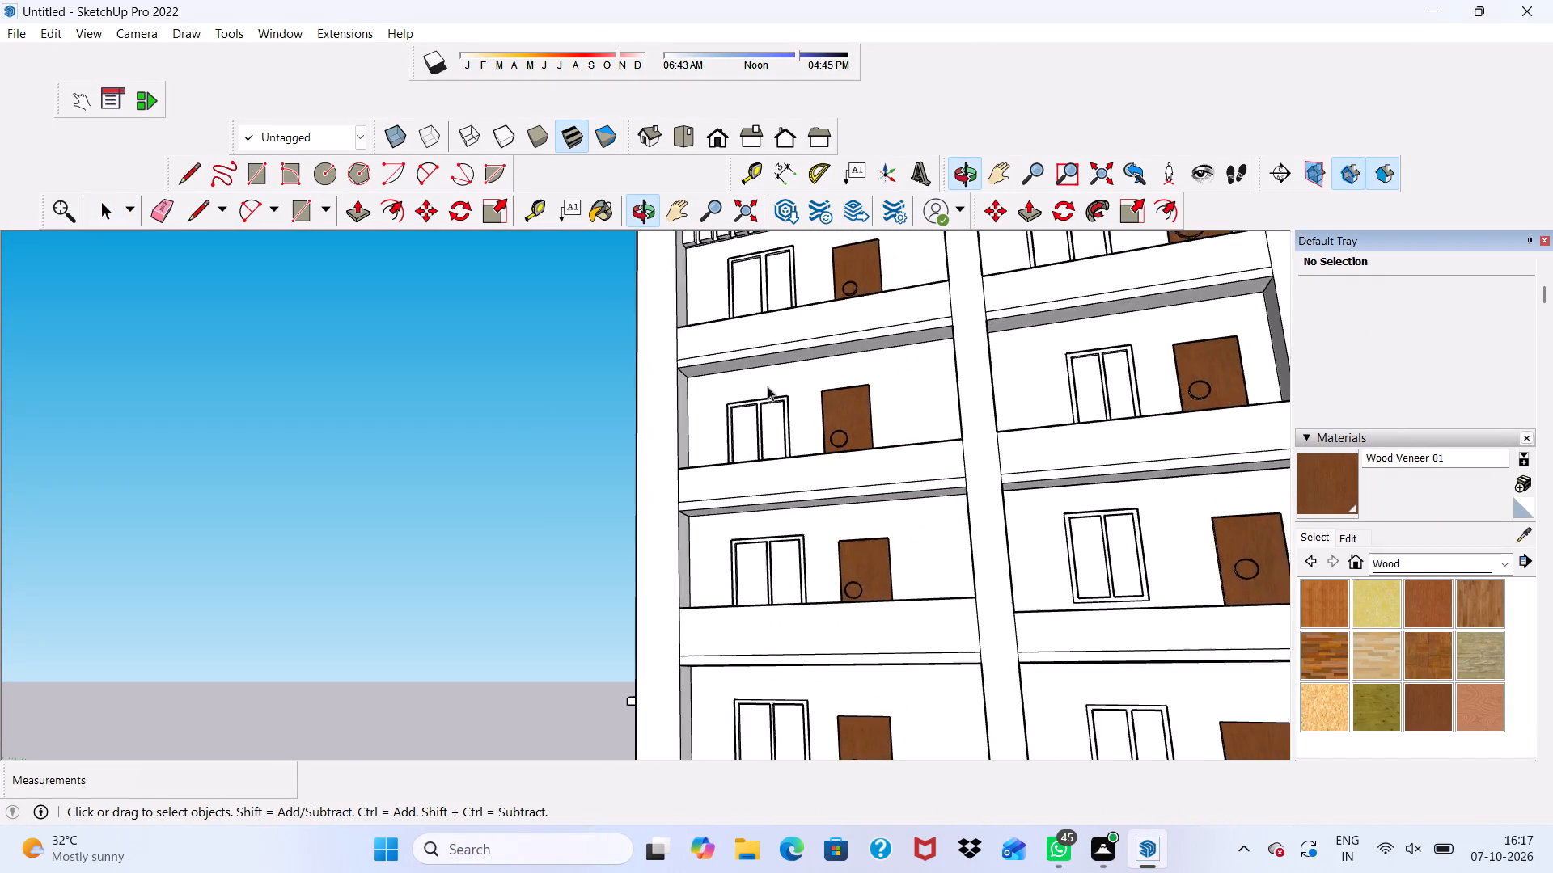
{"action": "scroll", "coordinate": [768, 398], "scroll_direction": "up", "scroll_amount": 5}
{"action": "scroll", "coordinate": [642, 519], "scroll_direction": "down", "scroll_amount": 4}
{"action": "scroll", "coordinate": [1044, 333], "scroll_direction": "up", "scroll_amount": 4}
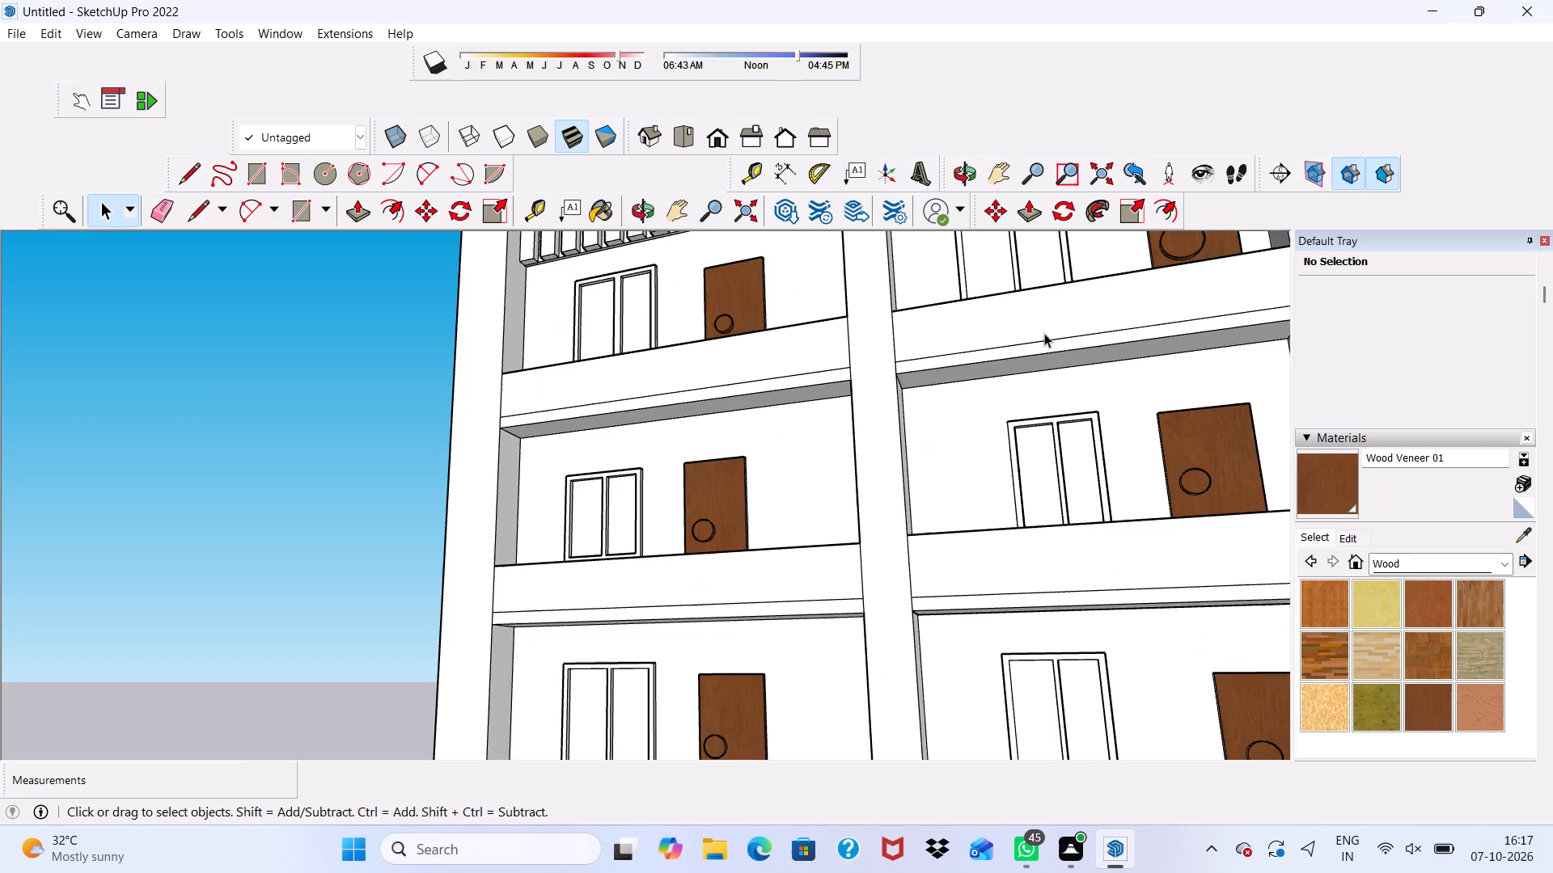
{"action": "scroll", "coordinate": [1024, 352], "scroll_direction": "up", "scroll_amount": 5}
{"action": "scroll", "coordinate": [1013, 357], "scroll_direction": "down", "scroll_amount": 3}
{"action": "middle_click_drag", "start_coordinate": [823, 378], "coordinate": [920, 444]}
{"action": "scroll", "coordinate": [1064, 493], "scroll_direction": "up", "scroll_amount": 9}
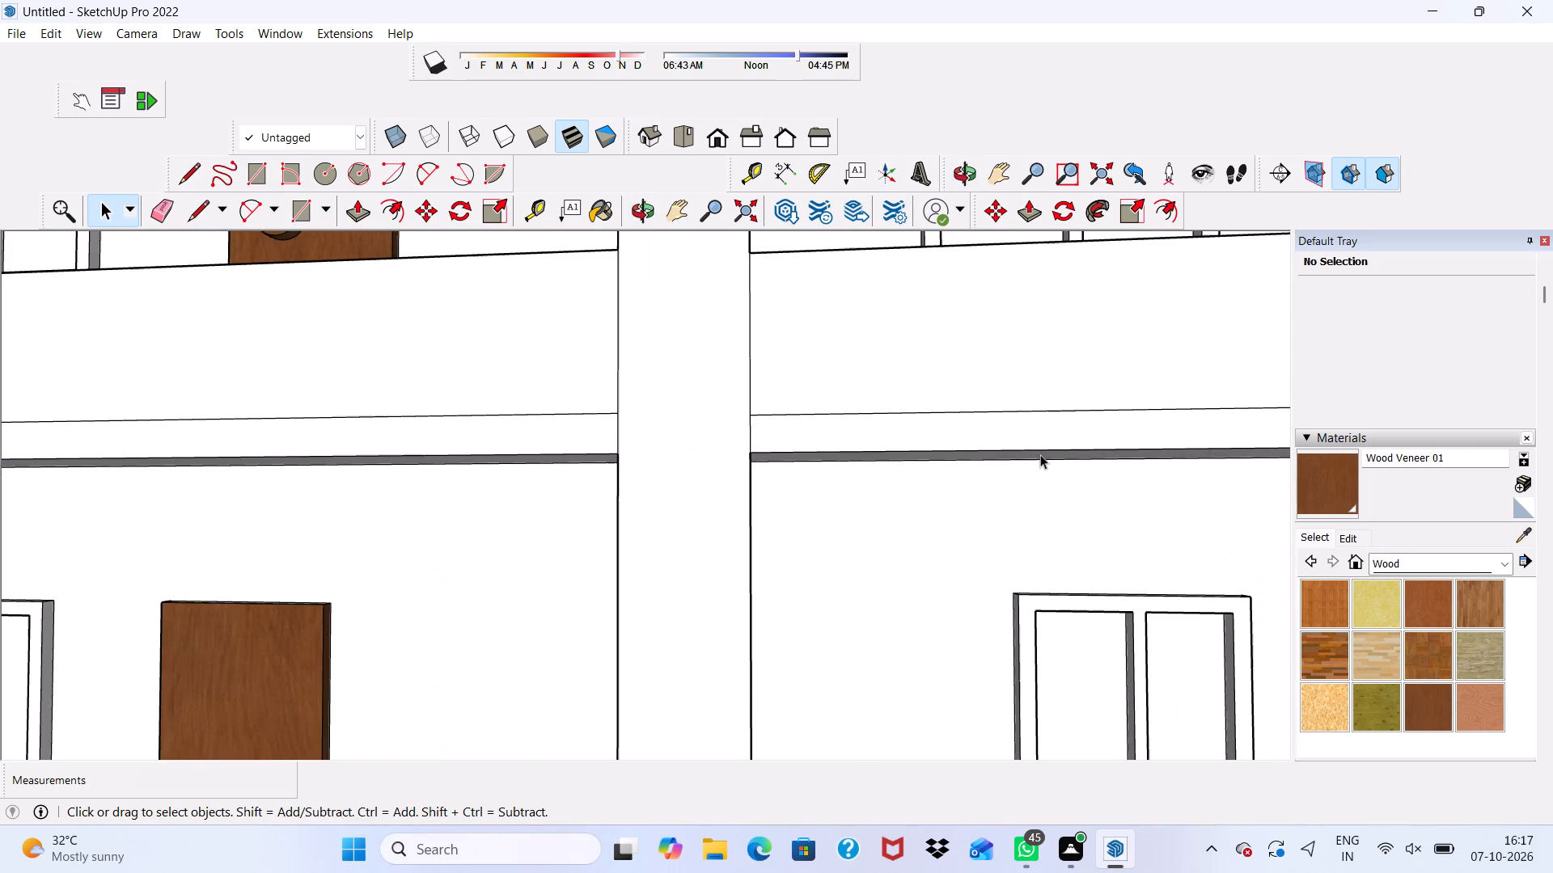
{"action": "middle_click_drag", "start_coordinate": [1039, 453], "coordinate": [1044, 365]}
{"action": "scroll", "coordinate": [934, 450], "scroll_direction": "up", "scroll_amount": 1}
{"action": "left_click", "coordinate": [919, 433]}
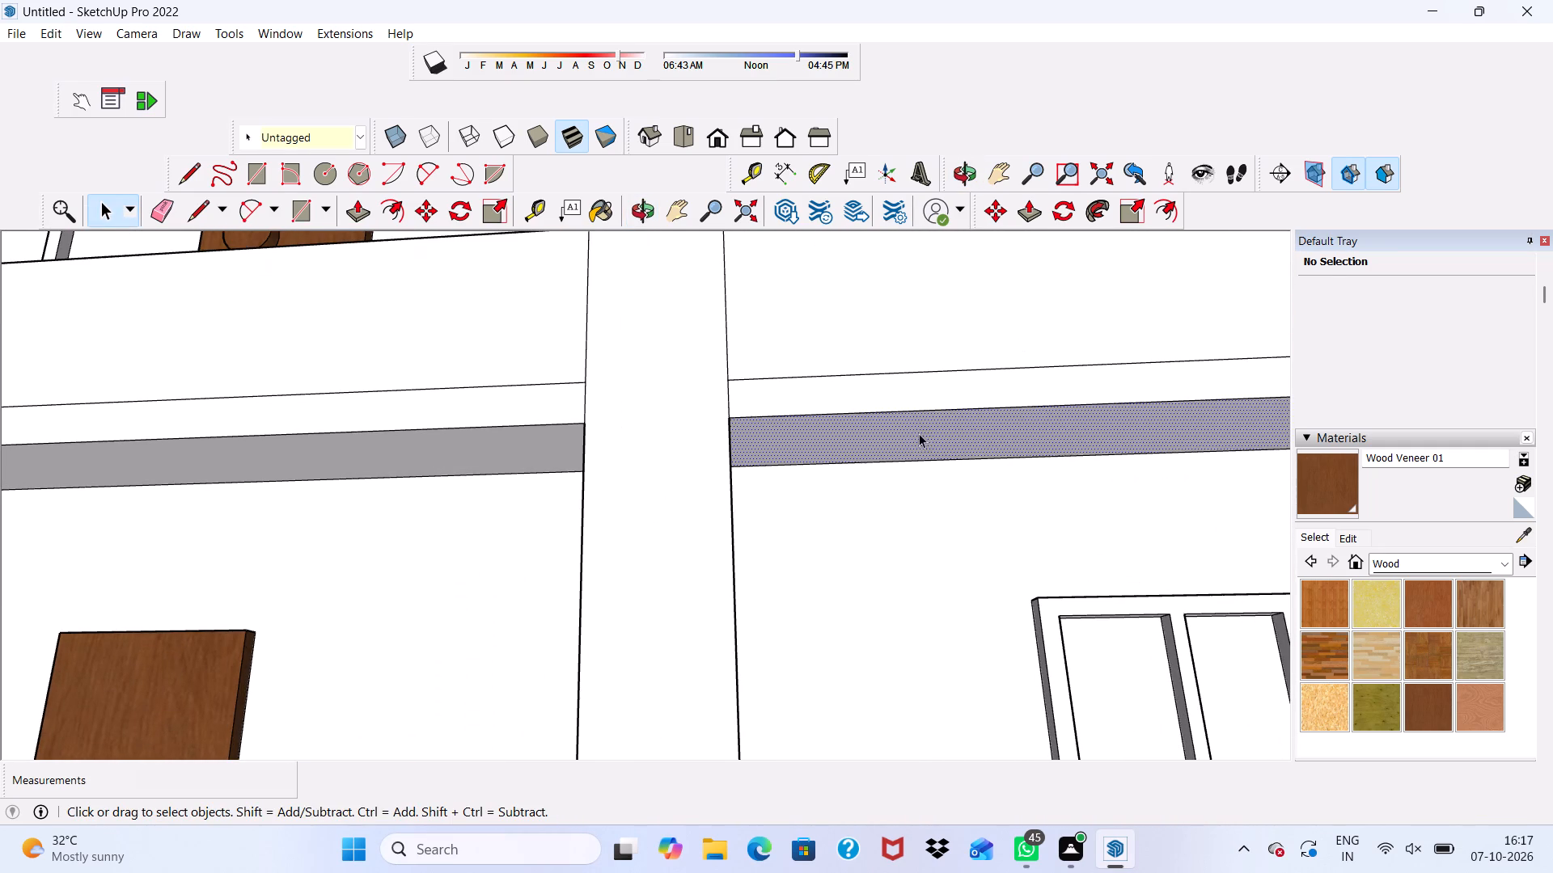
{"action": "left_click", "coordinate": [354, 202]}
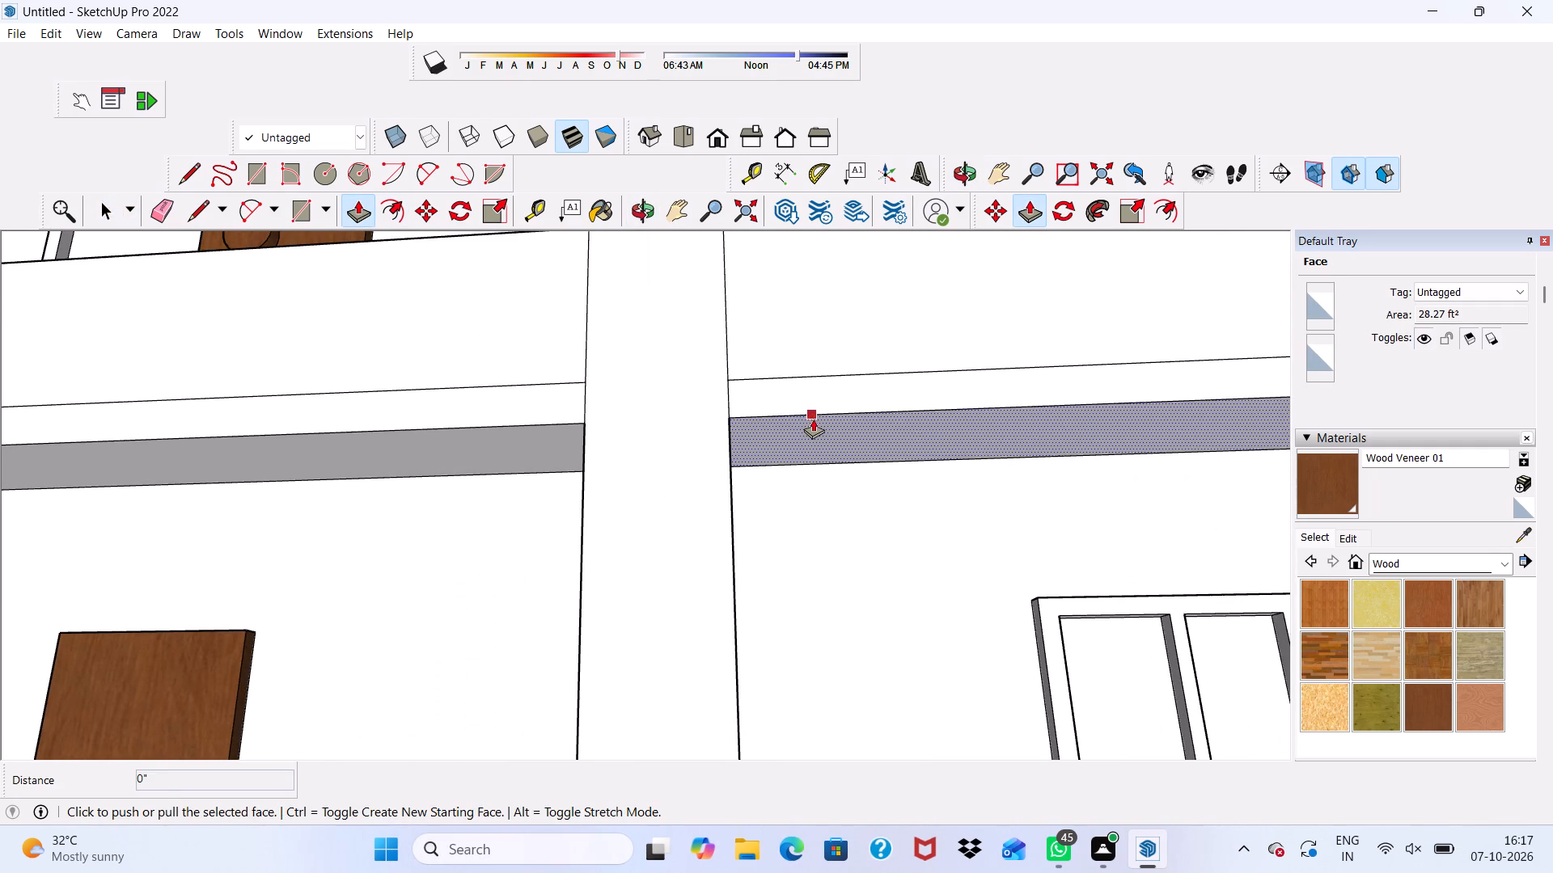
{"action": "left_click_drag", "start_coordinate": [813, 419], "coordinate": [813, 431]}
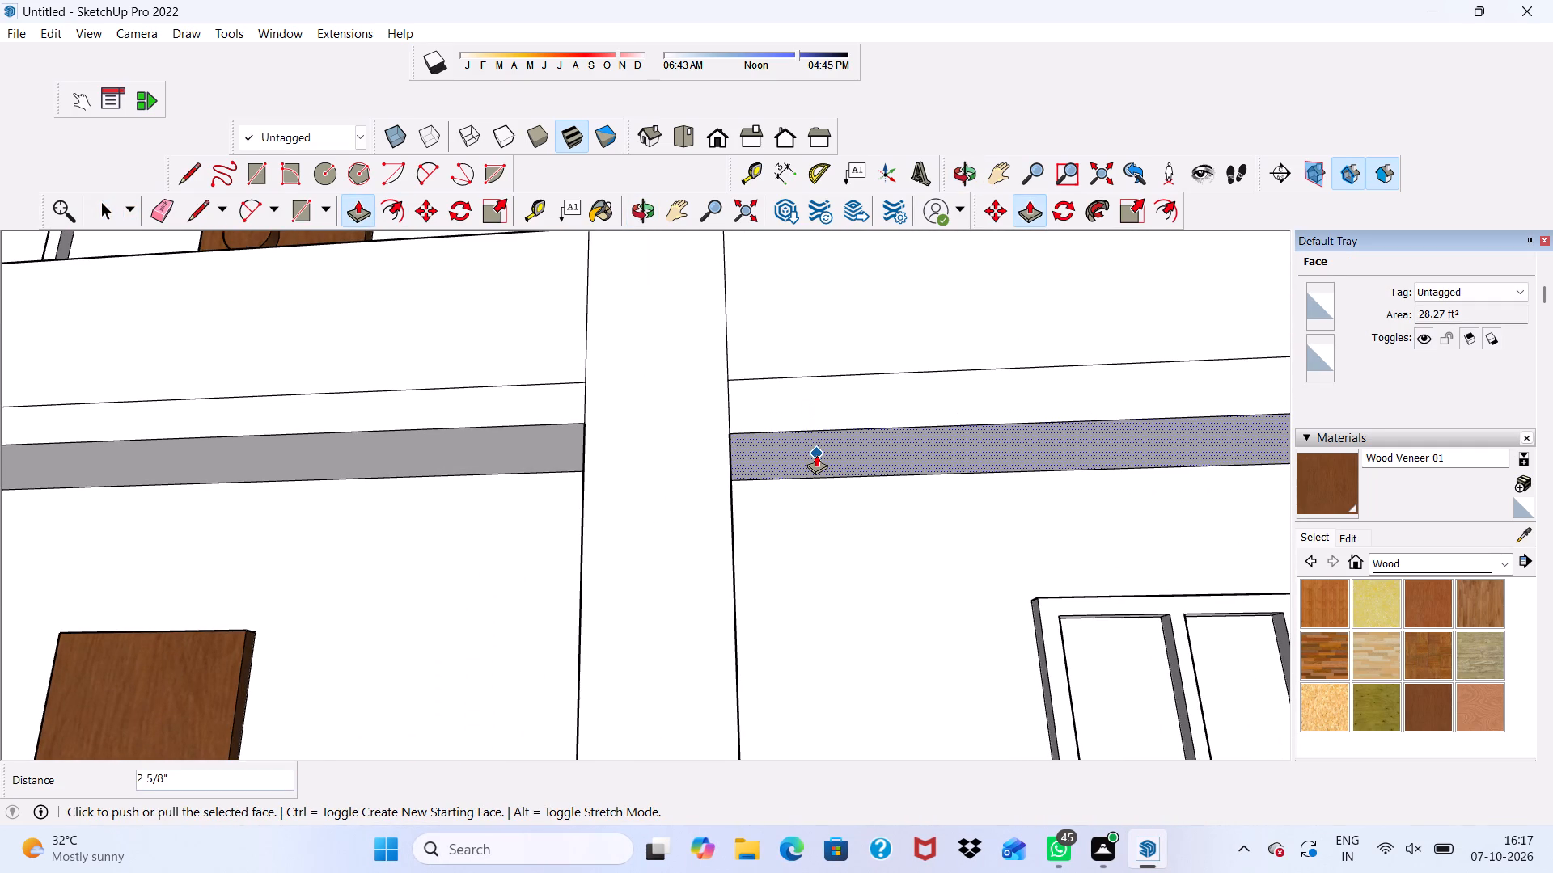
{"action": "key", "text": "9"}
{"action": "scroll", "coordinate": [834, 485], "scroll_direction": "down", "scroll_amount": 1}
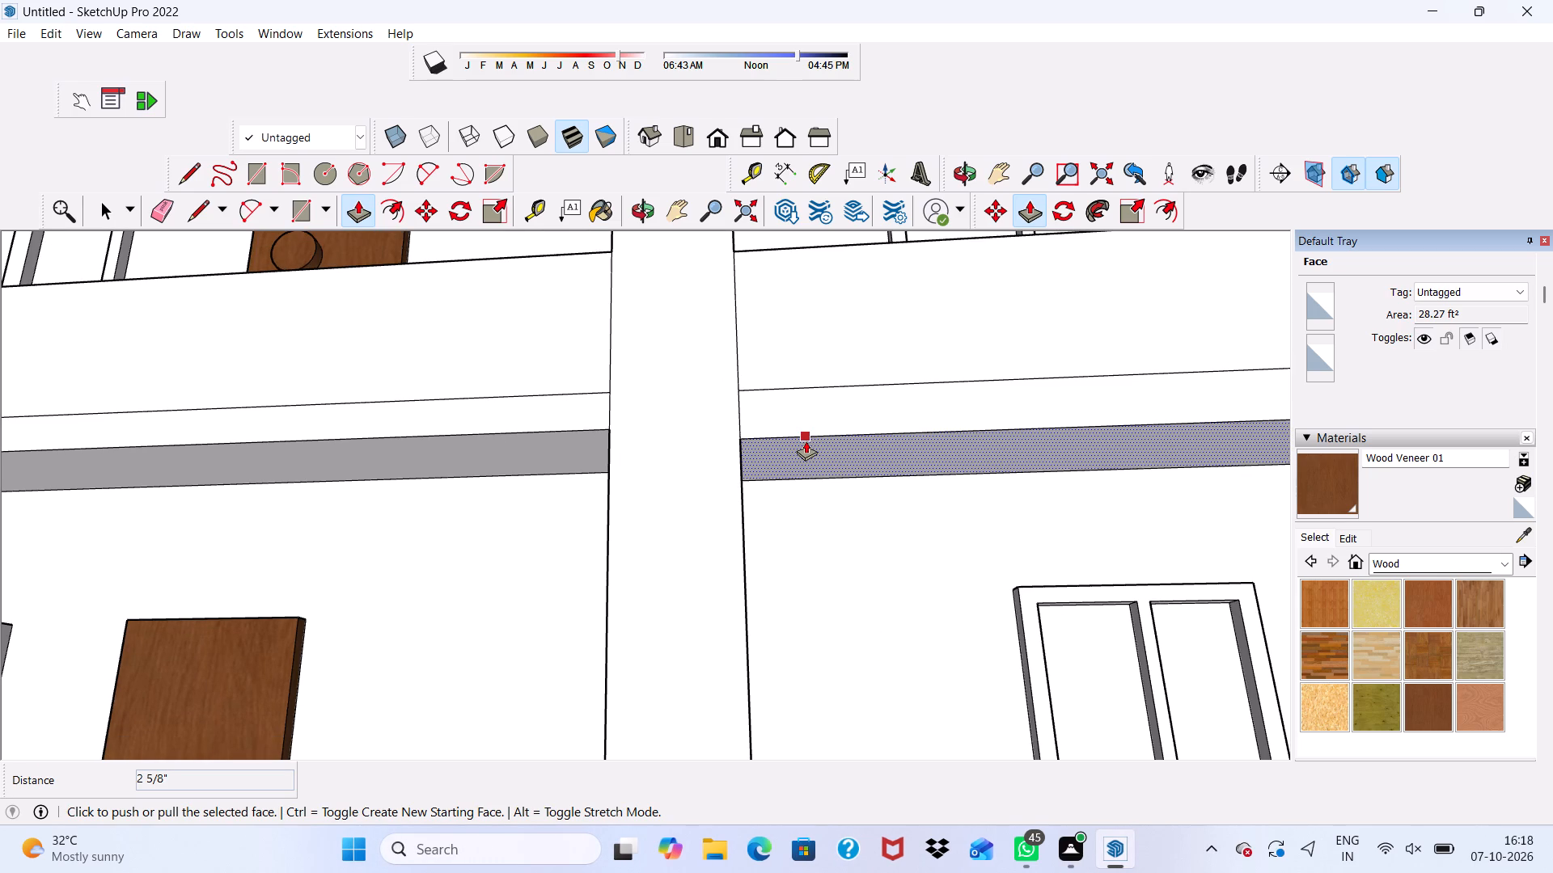
{"action": "key", "text": "space"}
Push/pull the same slab underside above the third floor's opening down a further 9".
{"action": "scroll", "coordinate": [806, 441], "scroll_direction": "down", "scroll_amount": 8}
{"action": "scroll", "coordinate": [819, 424], "scroll_direction": "up", "scroll_amount": 3}
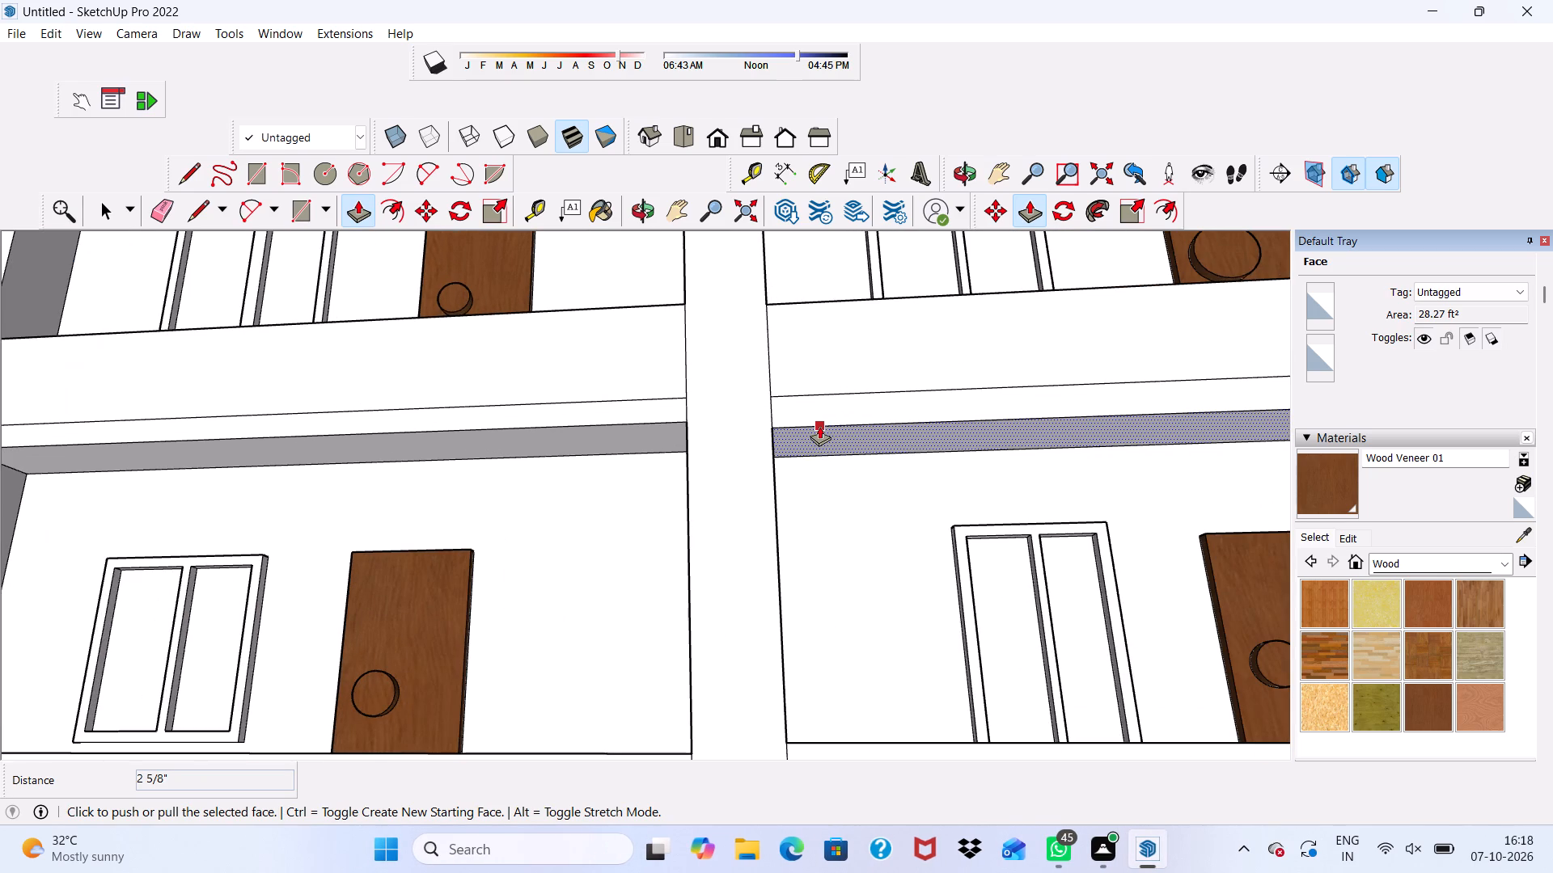
{"action": "left_click", "coordinate": [804, 428]}
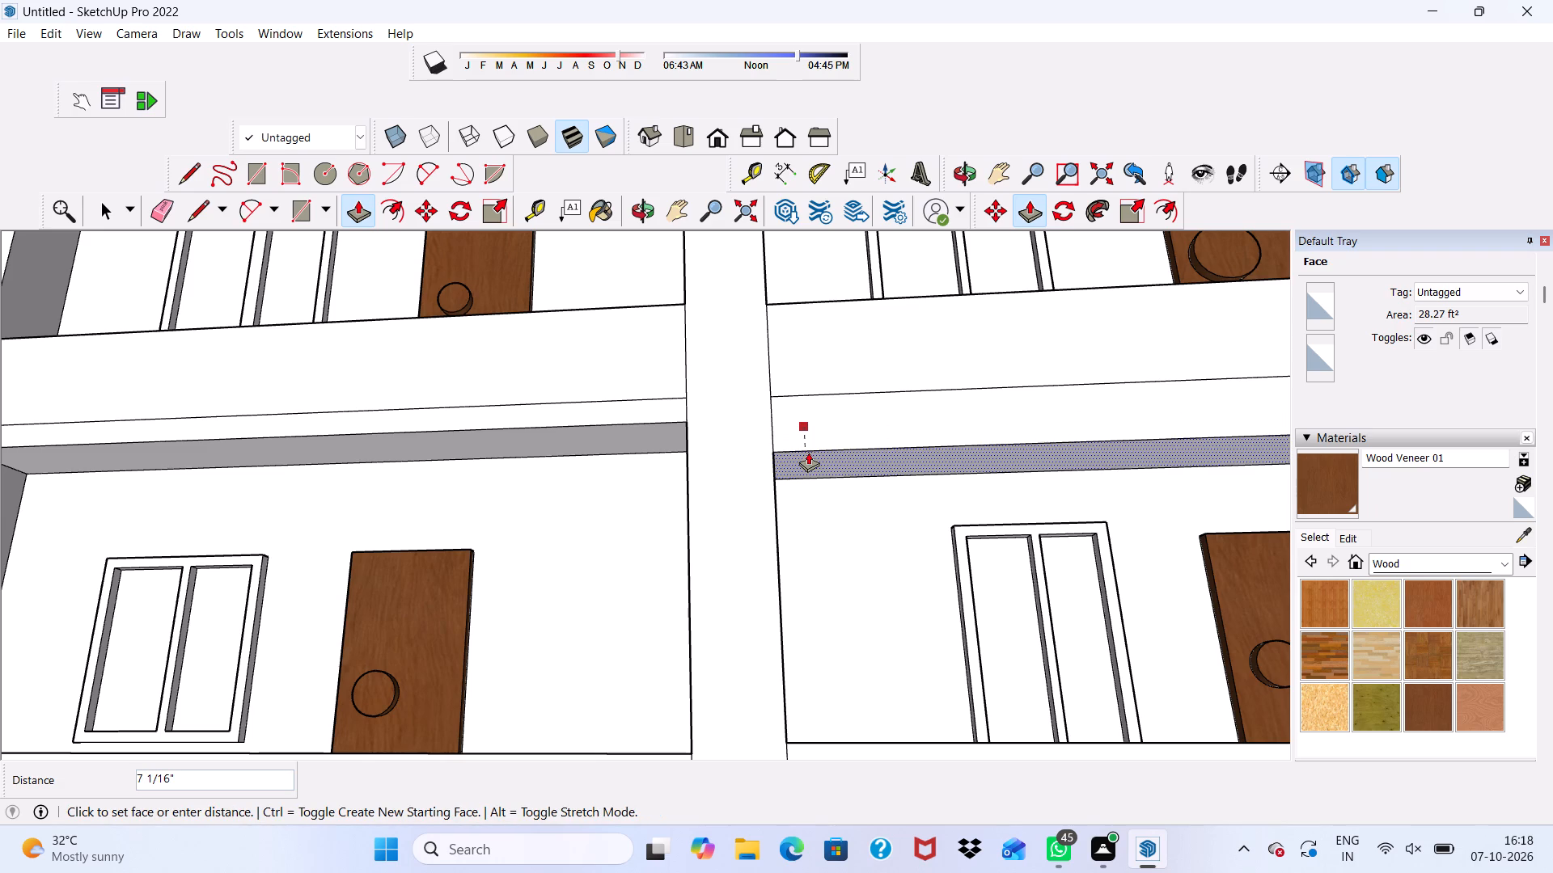
{"action": "type", "text": "9\""}
{"action": "key", "text": "Return"}
Push/pull the slab underside above the second floor's opening in the same bay down 9" to form a beam.
{"action": "scroll", "coordinate": [802, 452], "scroll_direction": "down", "scroll_amount": 10}
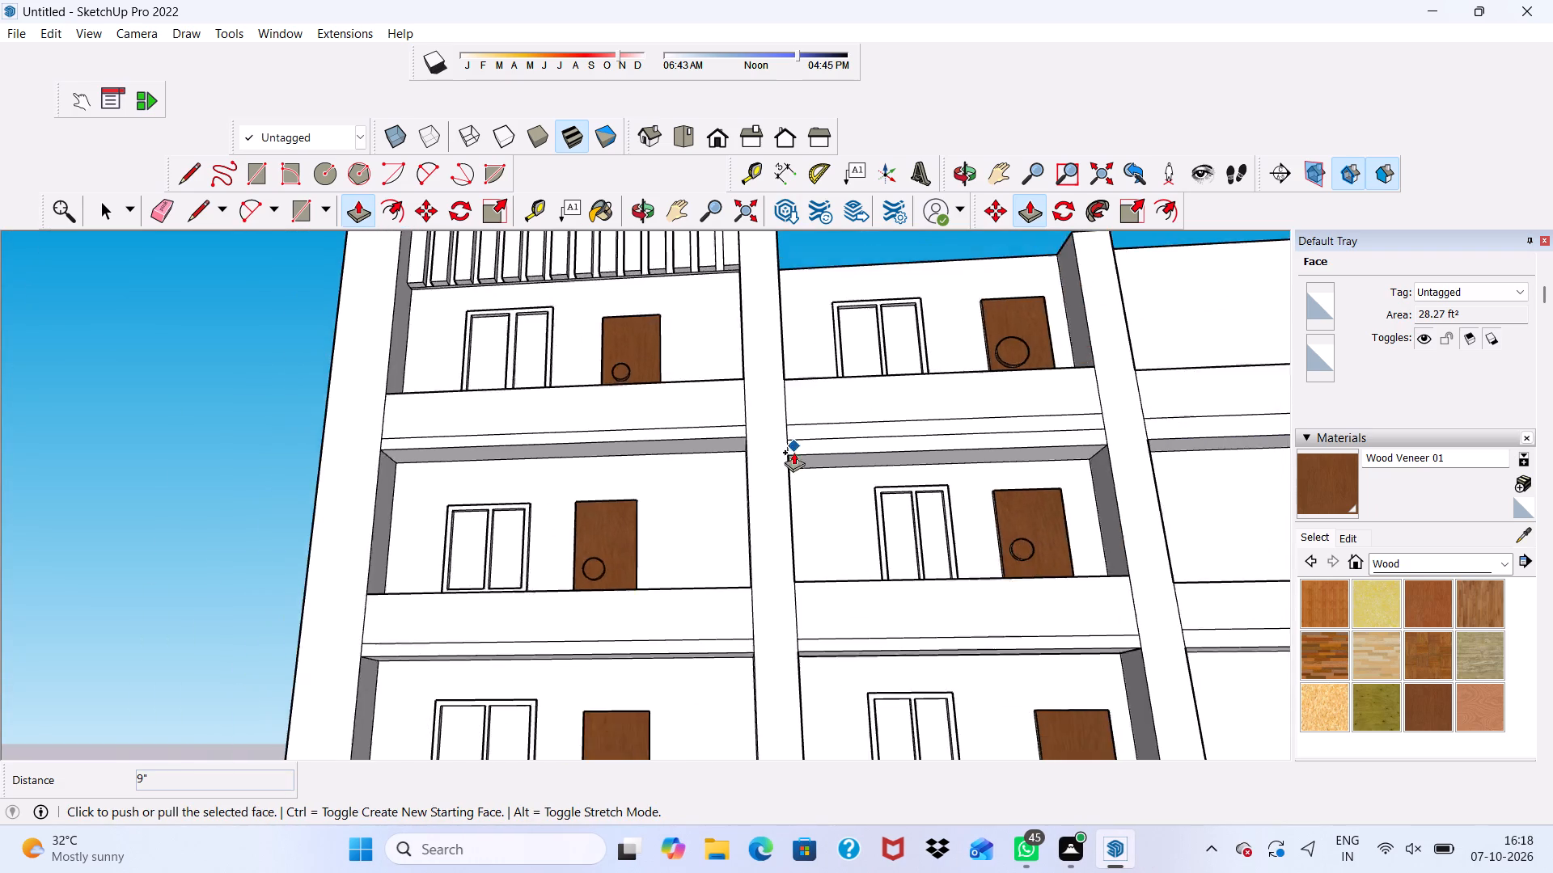
{"action": "scroll", "coordinate": [793, 452], "scroll_direction": "down", "scroll_amount": 3}
{"action": "middle_click_drag", "start_coordinate": [819, 442], "coordinate": [704, 589]}
{"action": "scroll", "coordinate": [747, 664], "scroll_direction": "up", "scroll_amount": 6}
{"action": "scroll", "coordinate": [729, 415], "scroll_direction": "down", "scroll_amount": 6}
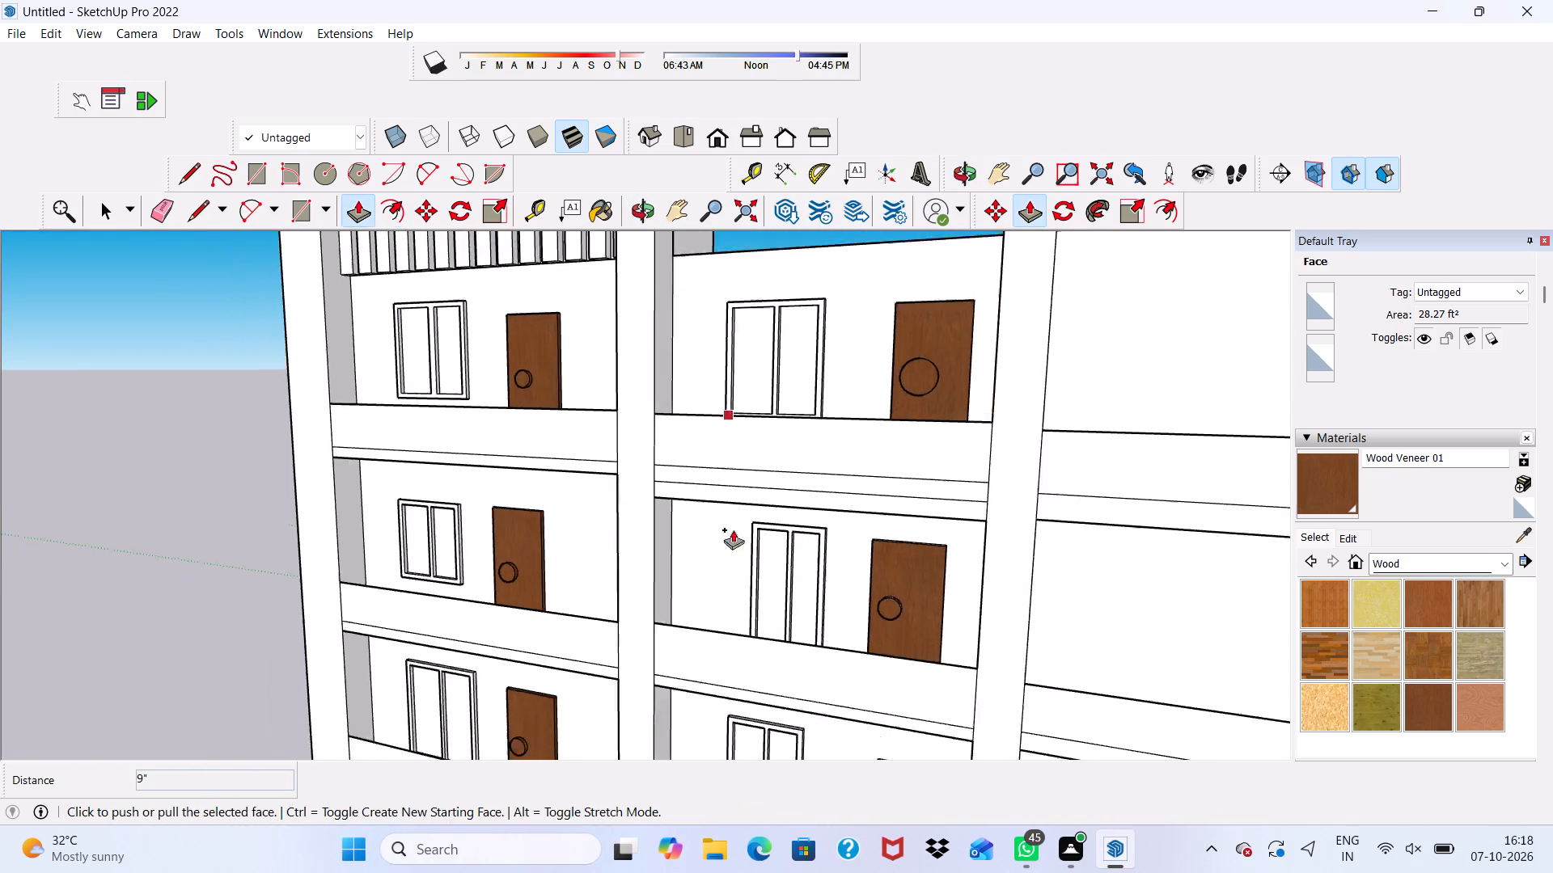
{"action": "middle_click_drag", "start_coordinate": [716, 631], "coordinate": [767, 440]}
{"action": "scroll", "coordinate": [775, 435], "scroll_direction": "up", "scroll_amount": 10}
{"action": "left_click_drag", "start_coordinate": [778, 386], "coordinate": [781, 411]}
{"action": "key", "text": "space"}
{"action": "scroll", "coordinate": [773, 387], "scroll_direction": "down", "scroll_amount": 10}
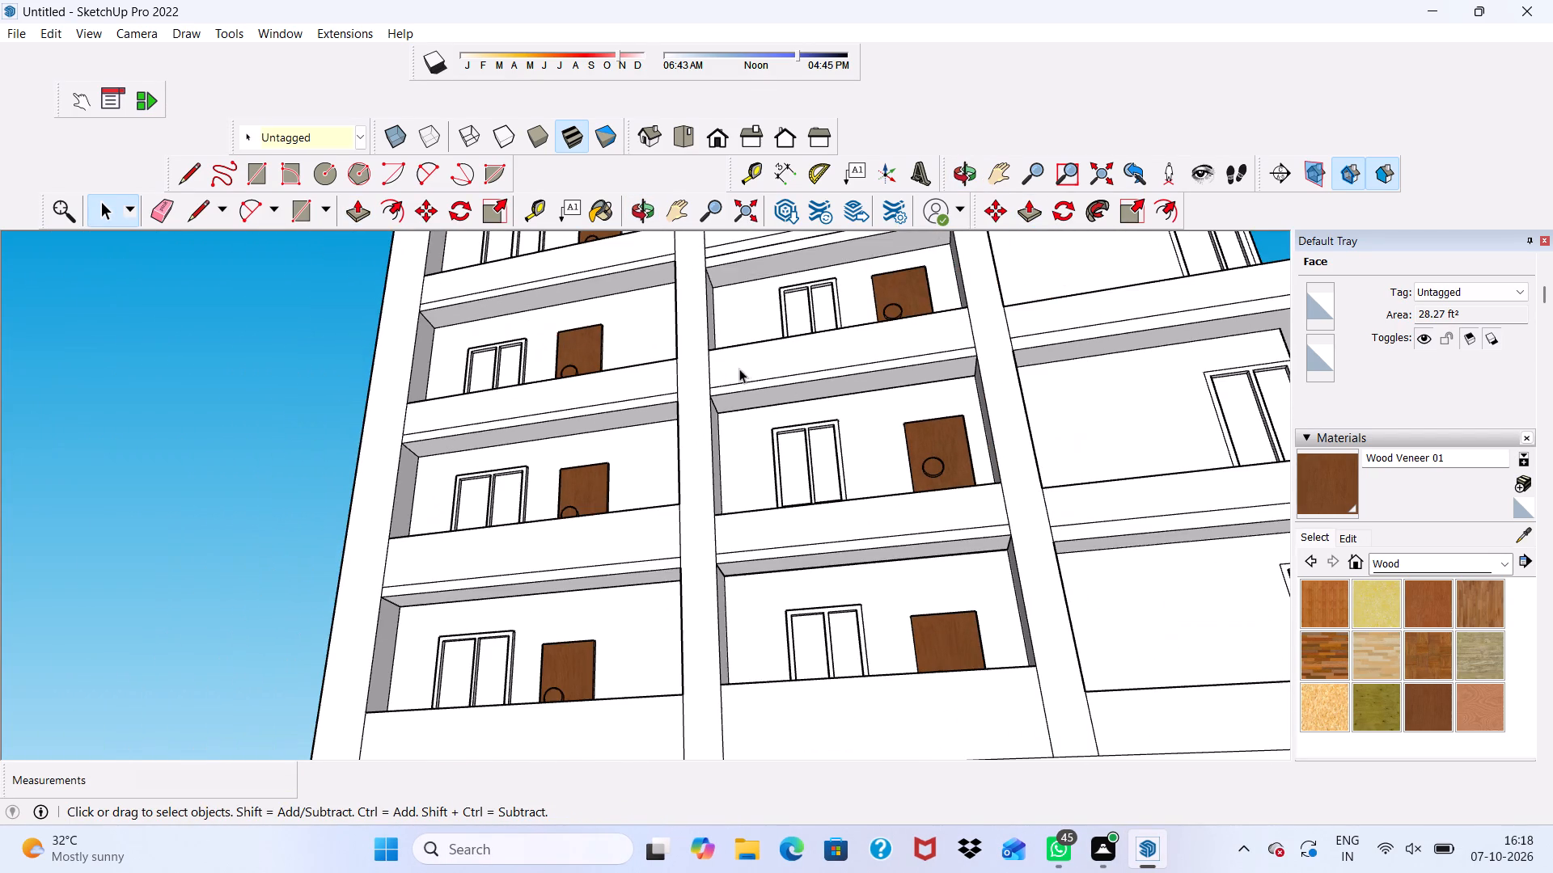
{"action": "scroll", "coordinate": [760, 426], "scroll_direction": "up", "scroll_amount": 8}
{"action": "left_click", "coordinate": [756, 380]}
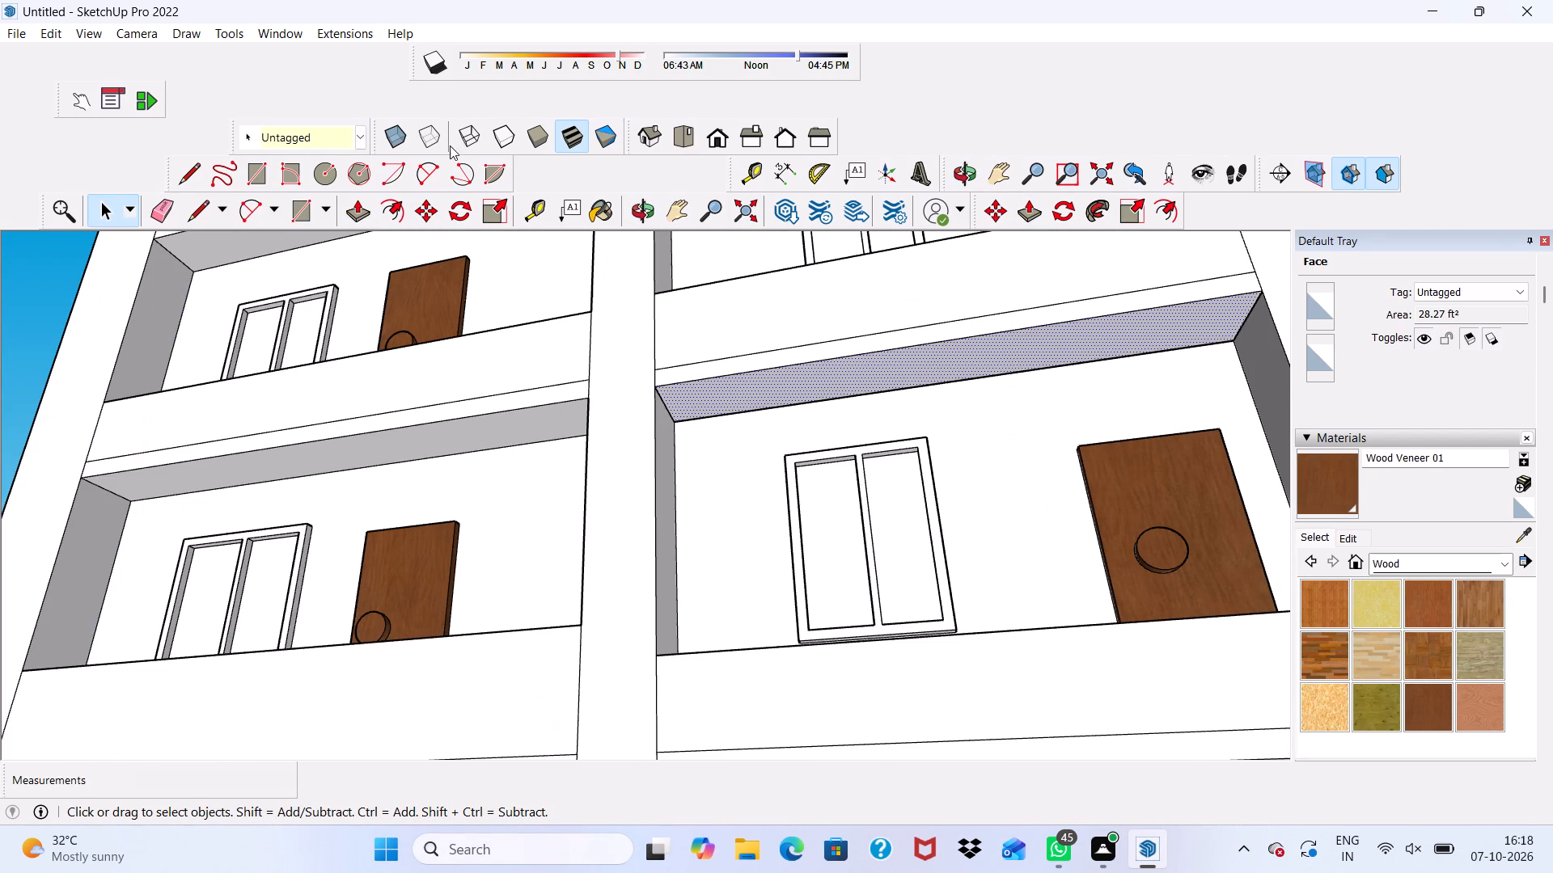
{"action": "left_click", "coordinate": [345, 210]}
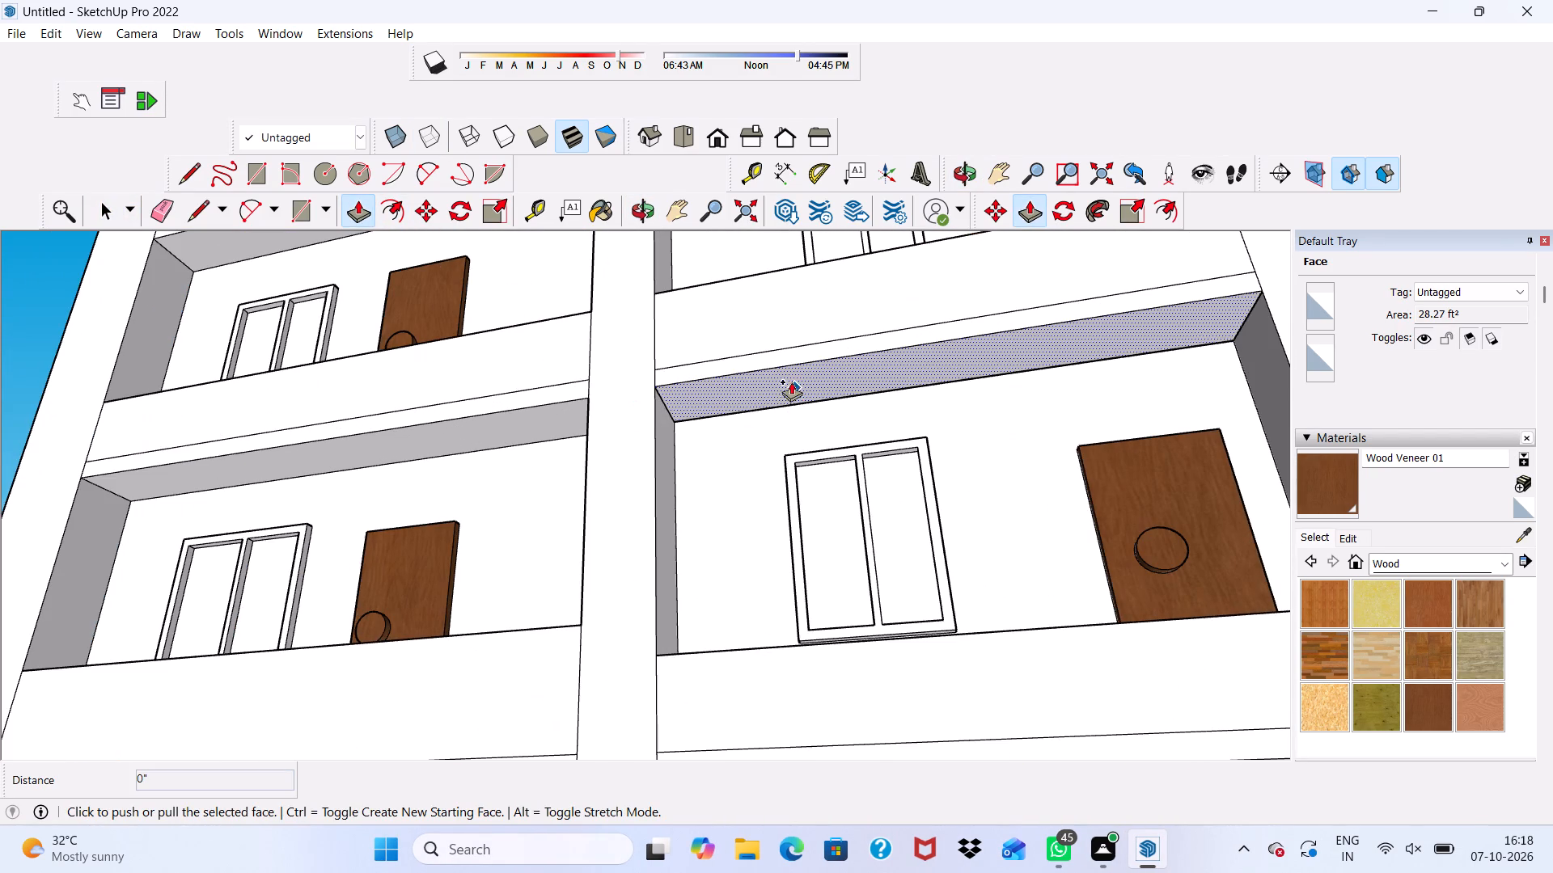
{"action": "left_click", "coordinate": [786, 372]}
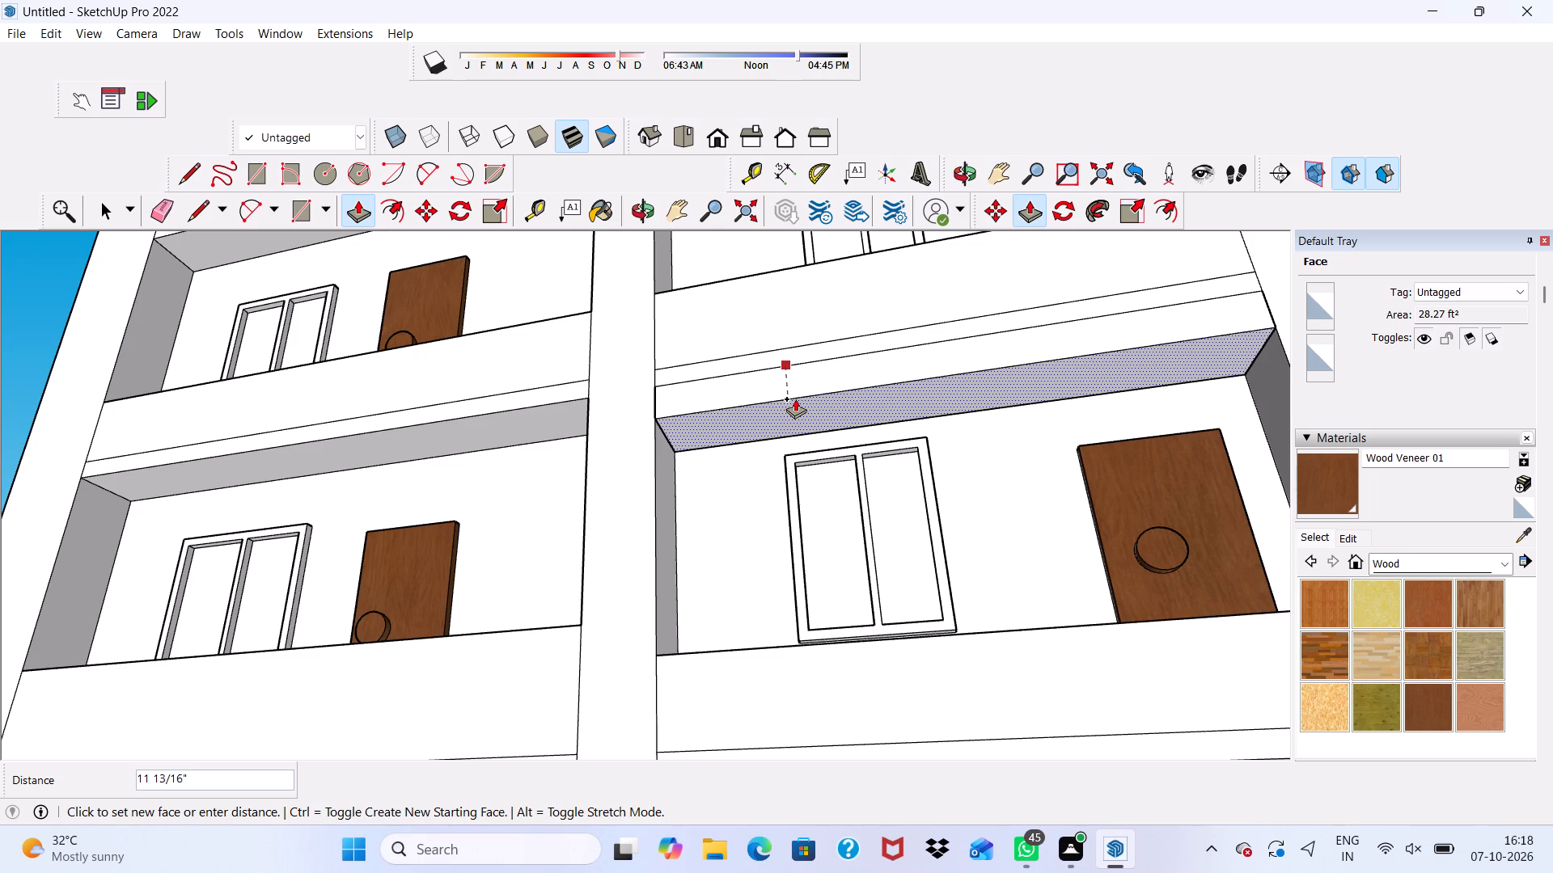
{"action": "type", "text": "9\""}
{"action": "key", "text": "Return"}
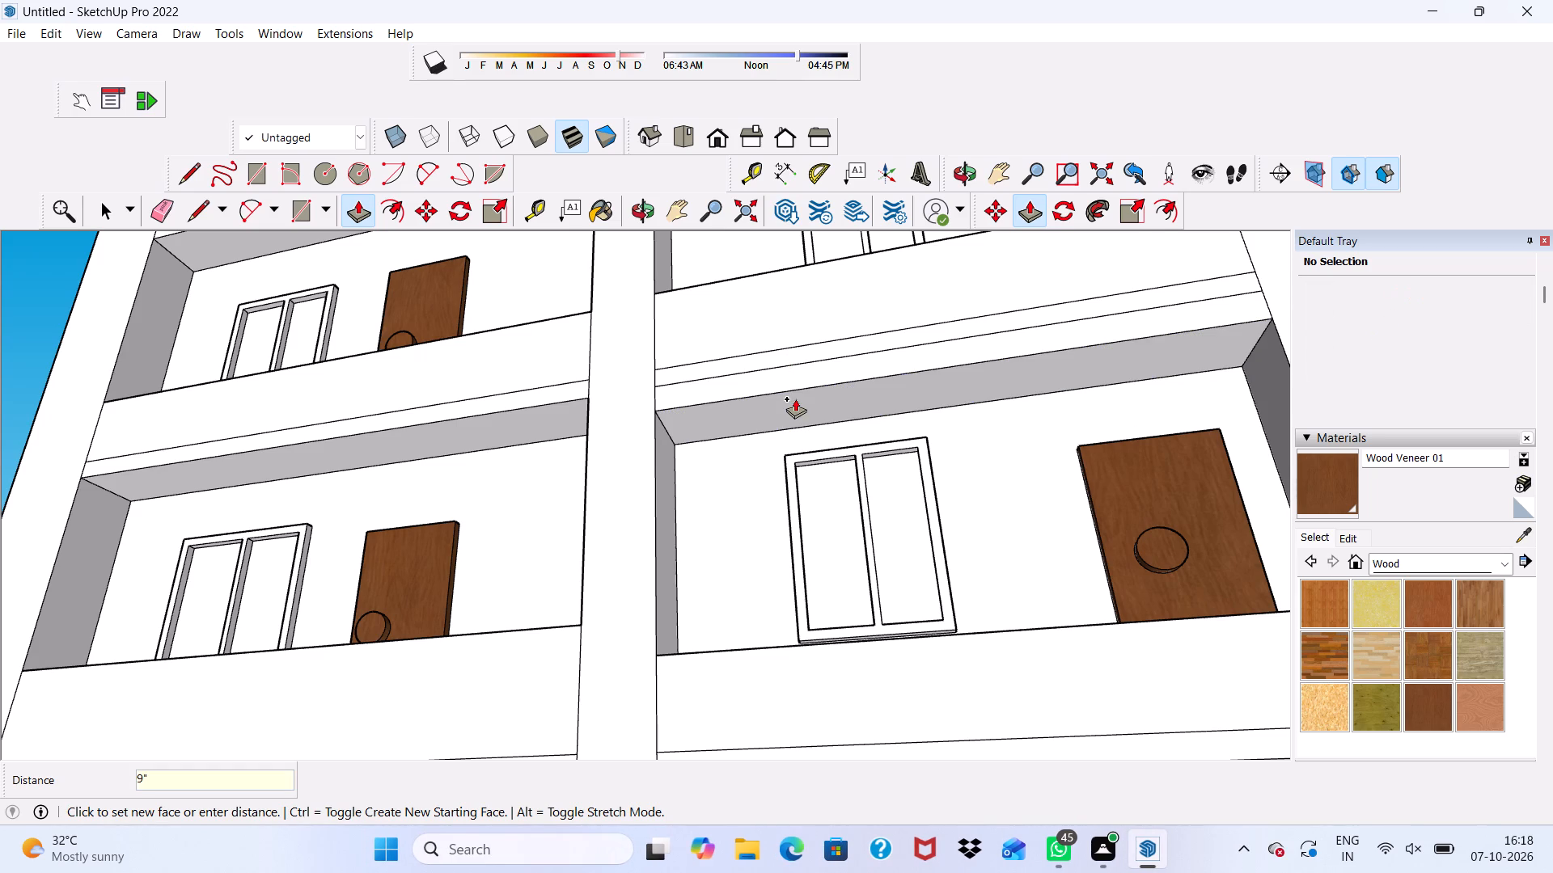
Push/pull the slab underside above the lowest floor's opening in the same bay down 9" to form a beam.
{"action": "scroll", "coordinate": [769, 407], "scroll_direction": "down", "scroll_amount": 12}
{"action": "middle_click_drag", "start_coordinate": [780, 409], "coordinate": [790, 480]}
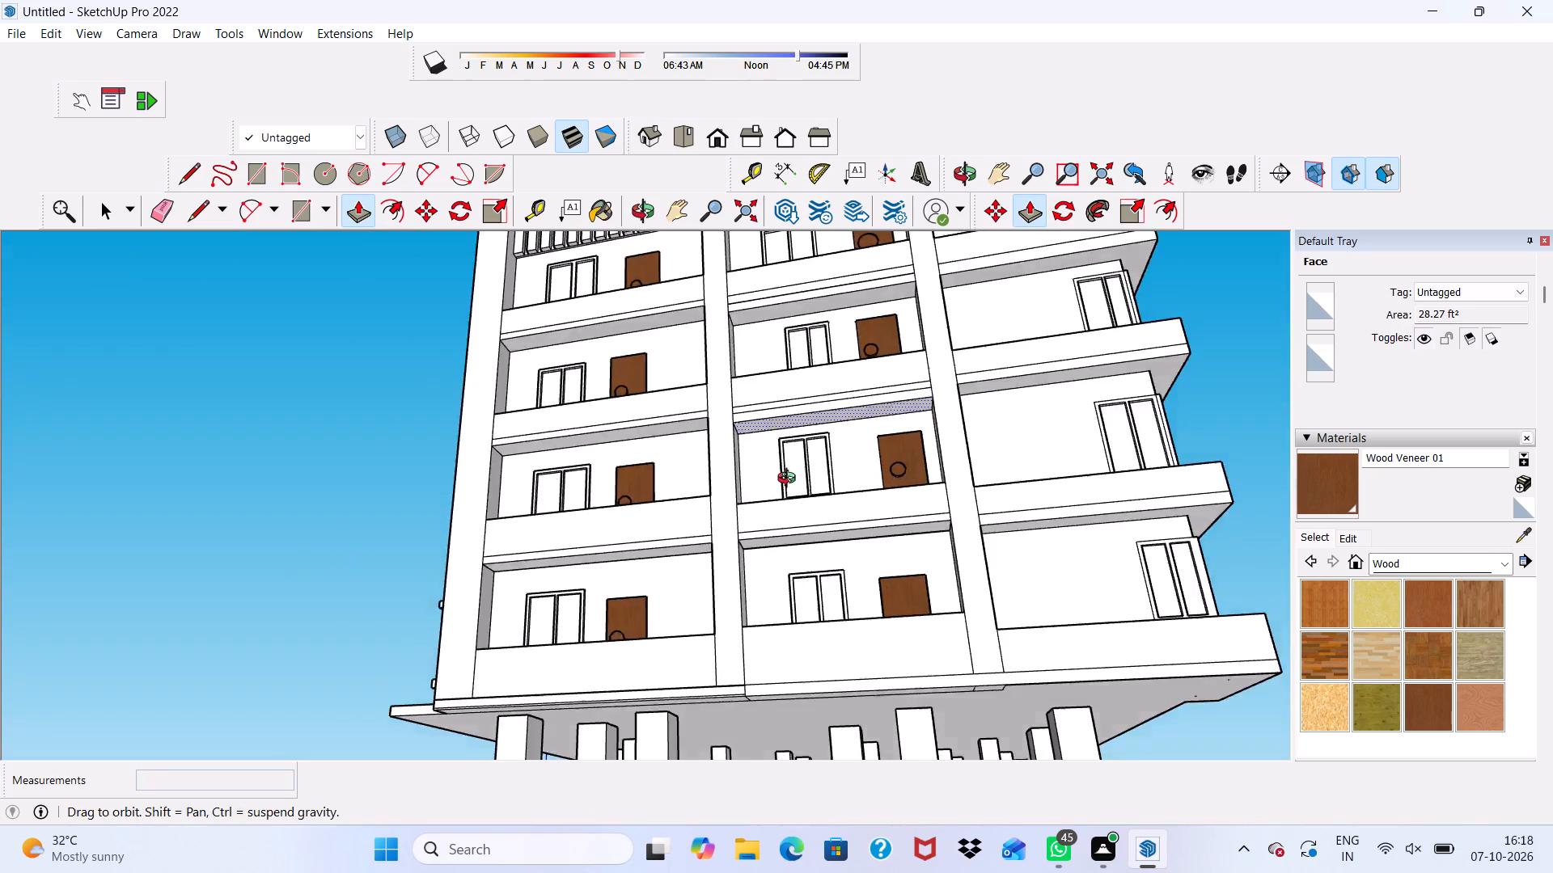
{"action": "middle_click_drag", "start_coordinate": [790, 480], "coordinate": [819, 604]}
{"action": "scroll", "coordinate": [856, 622], "scroll_direction": "up", "scroll_amount": 3}
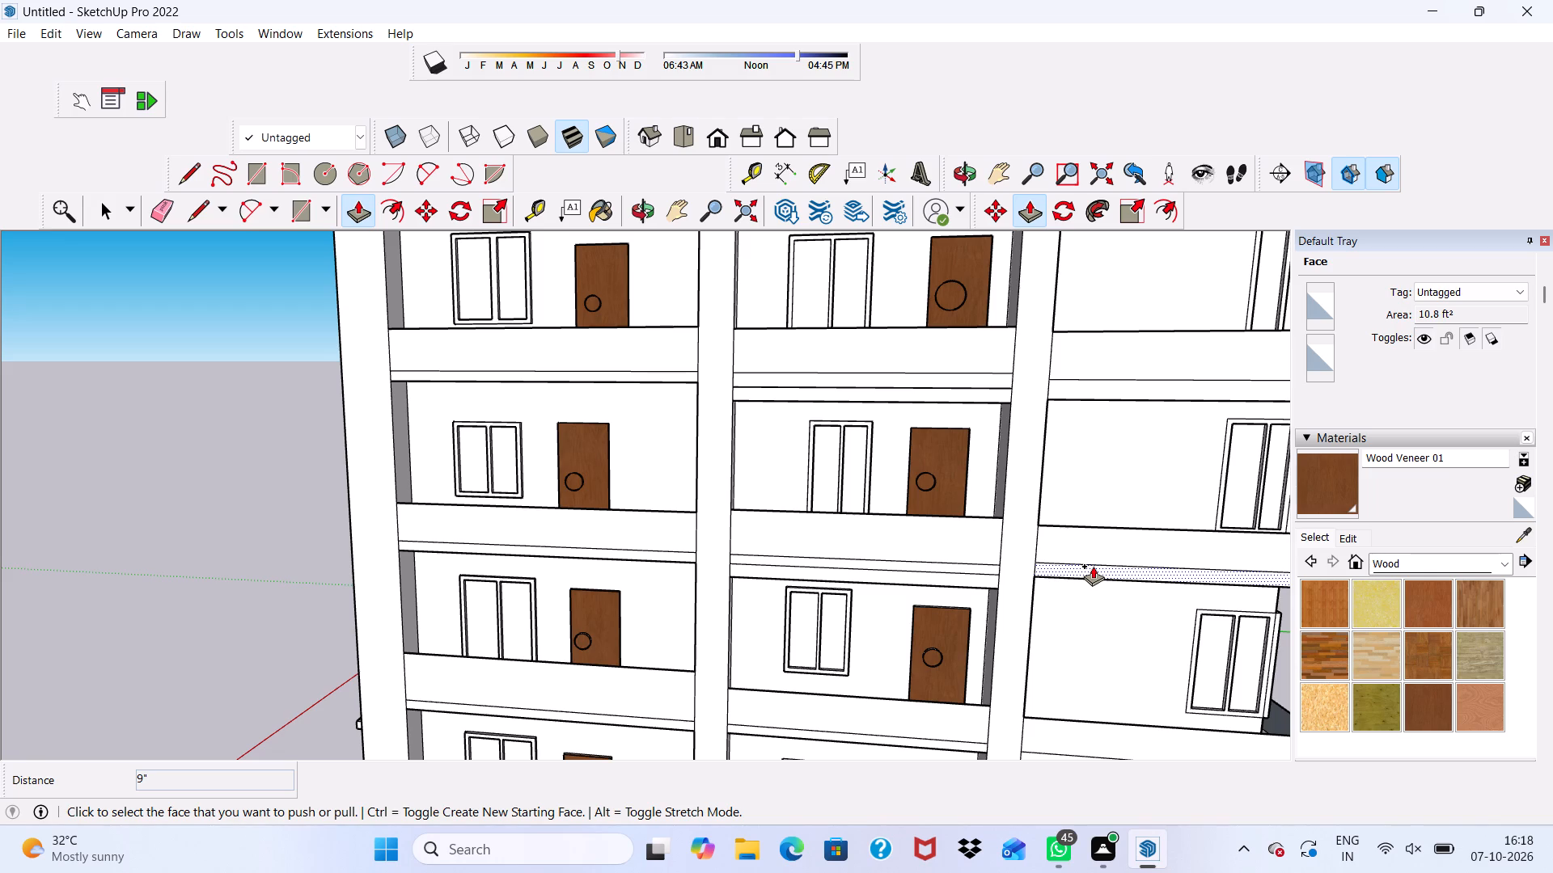
{"action": "scroll", "coordinate": [1310, 618], "scroll_direction": "down", "scroll_amount": 2}
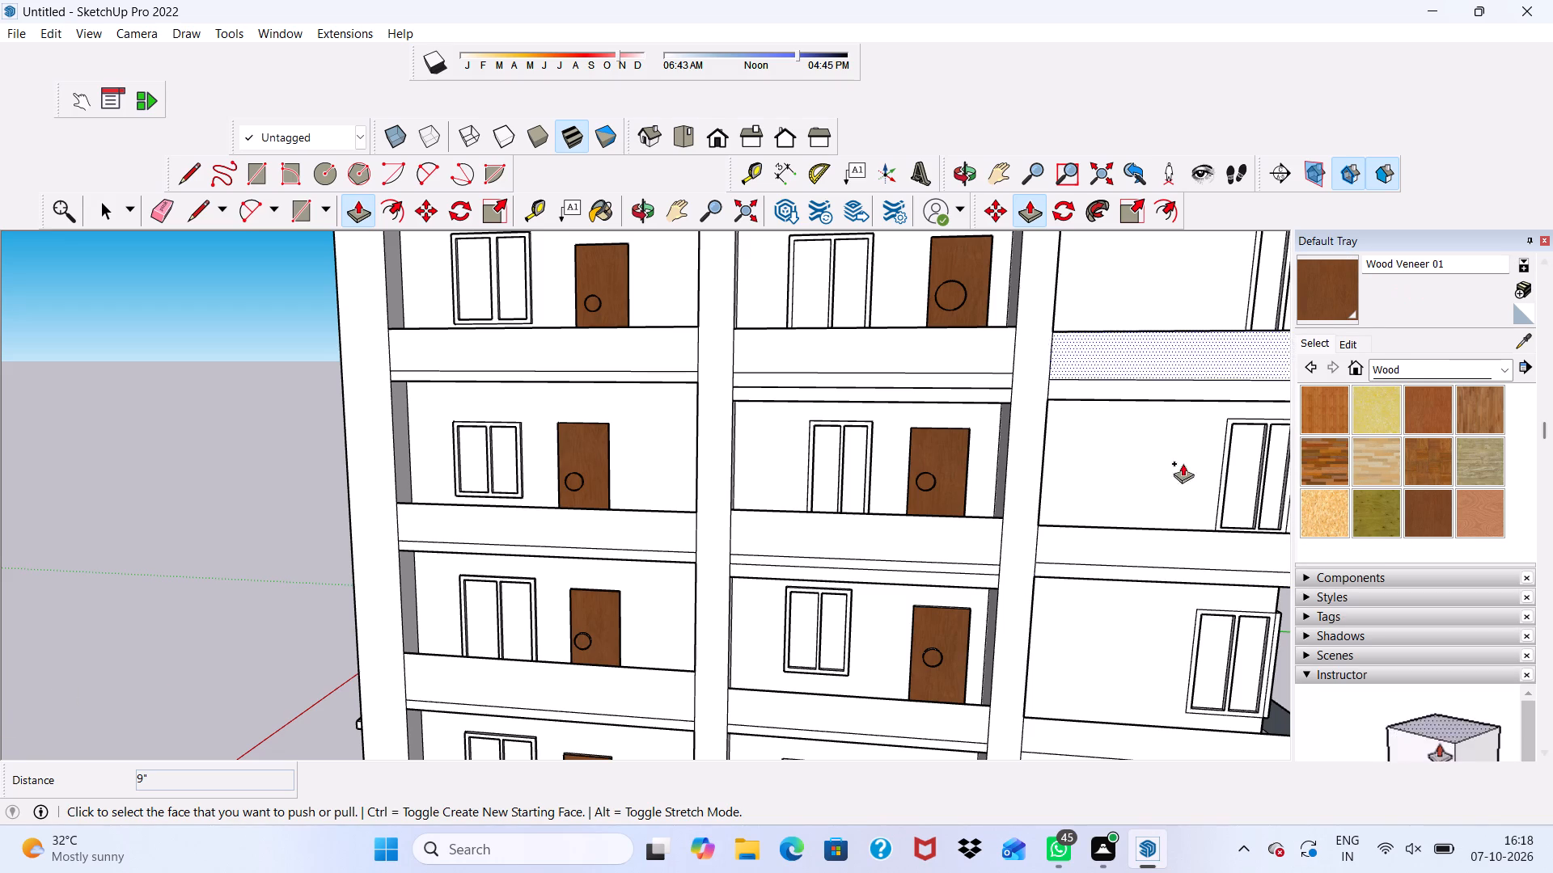
{"action": "scroll", "coordinate": [758, 565], "scroll_direction": "up", "scroll_amount": 3}
{"action": "scroll", "coordinate": [793, 533], "scroll_direction": "down", "scroll_amount": 11}
{"action": "middle_click_drag", "start_coordinate": [901, 664], "coordinate": [900, 494]}
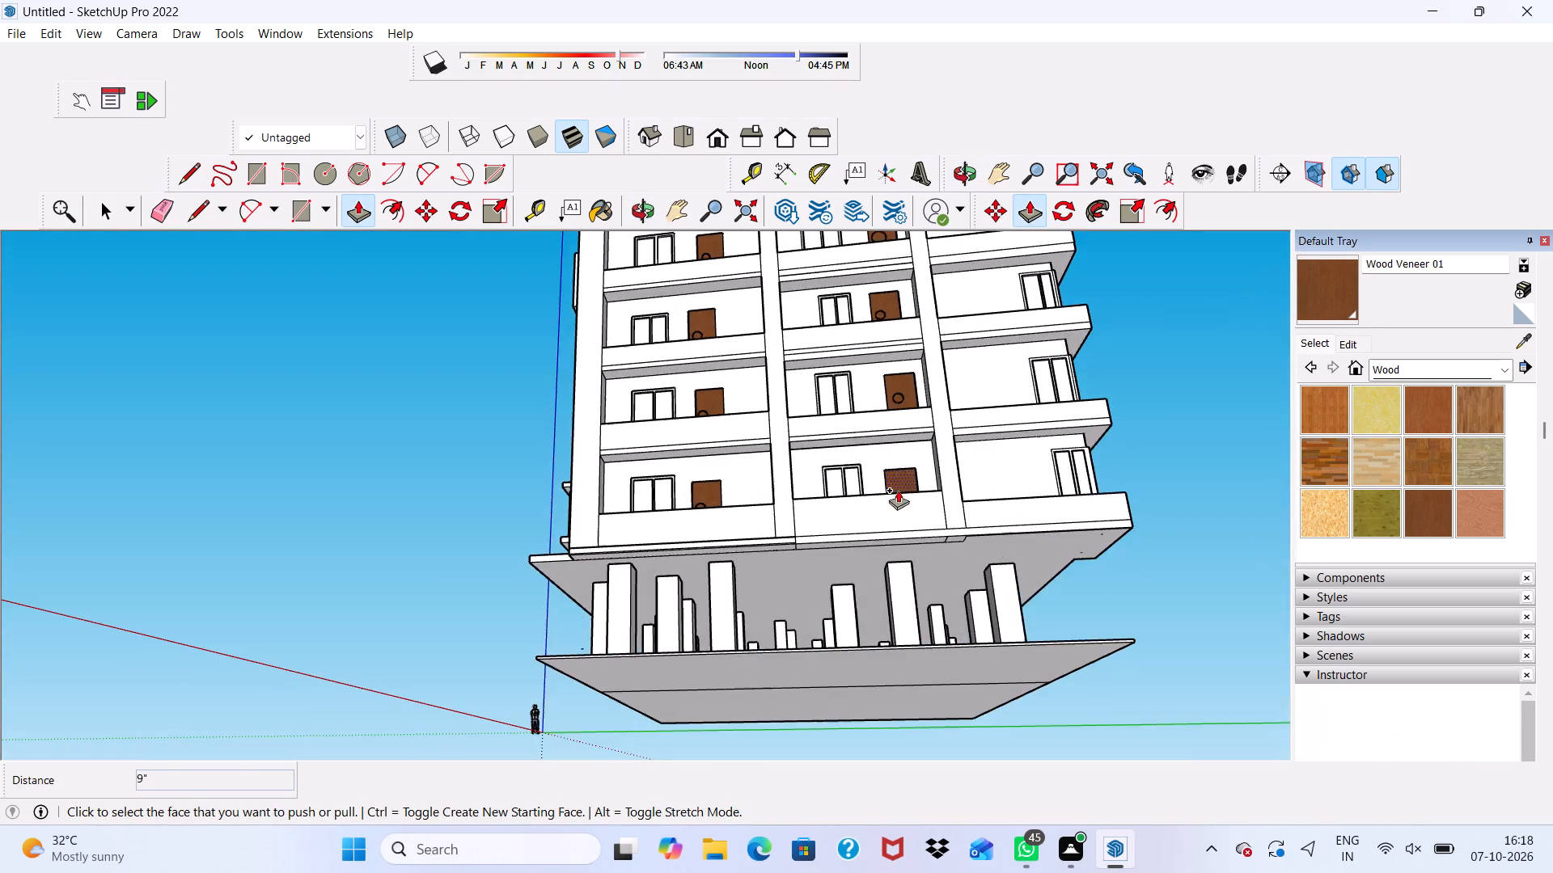
{"action": "scroll", "coordinate": [879, 489], "scroll_direction": "up", "scroll_amount": 13}
{"action": "left_click", "coordinate": [868, 407]}
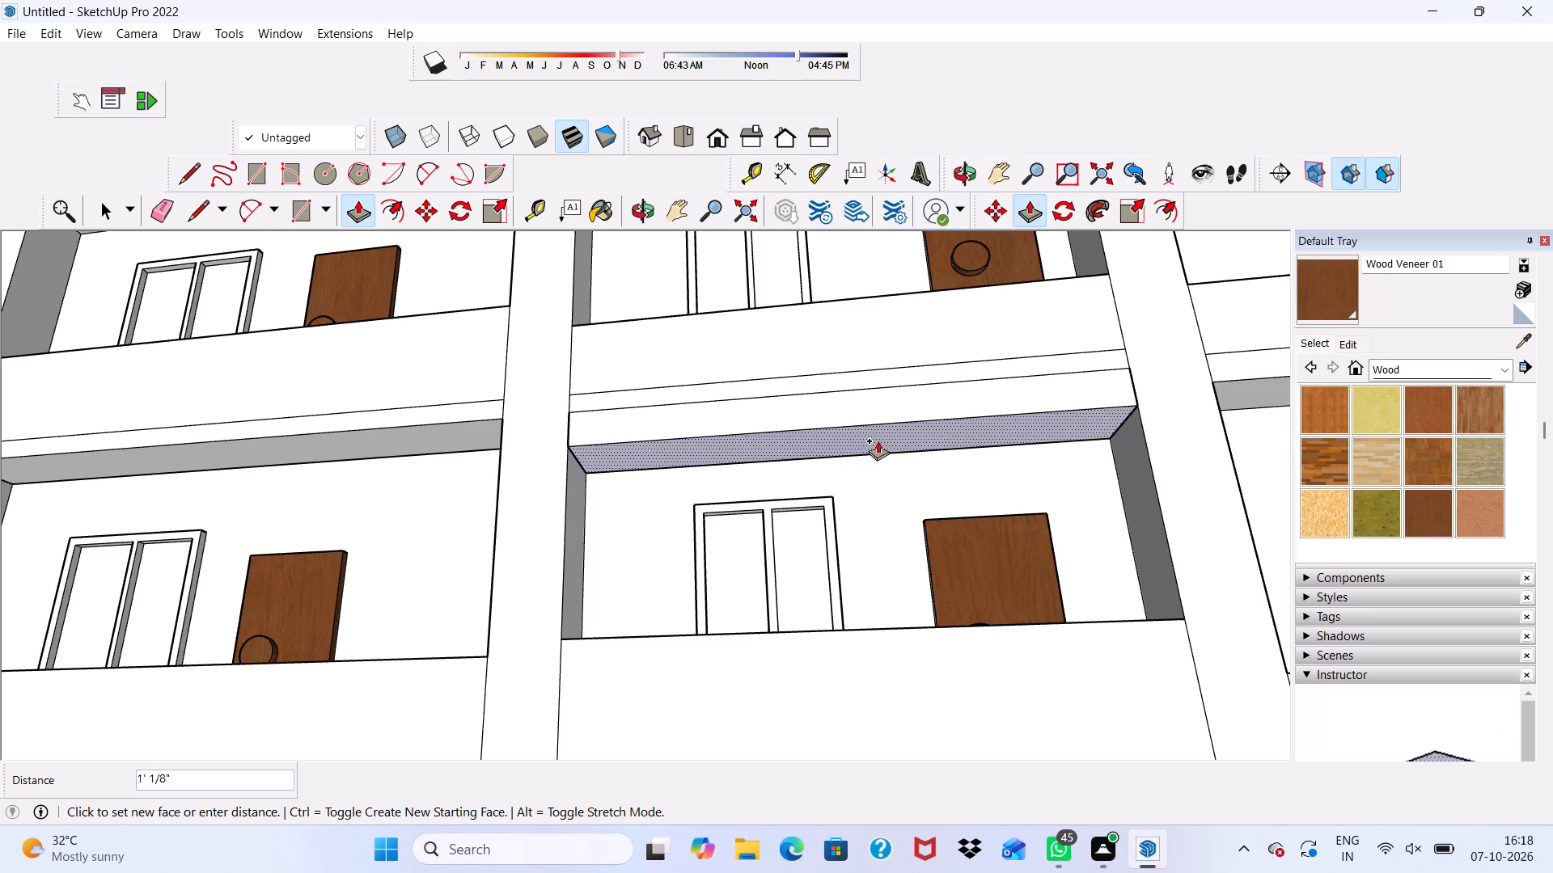
{"action": "key", "text": "9"}
{"action": "key", "text": "shift+quotedbl"}
{"action": "key", "text": "Return"}
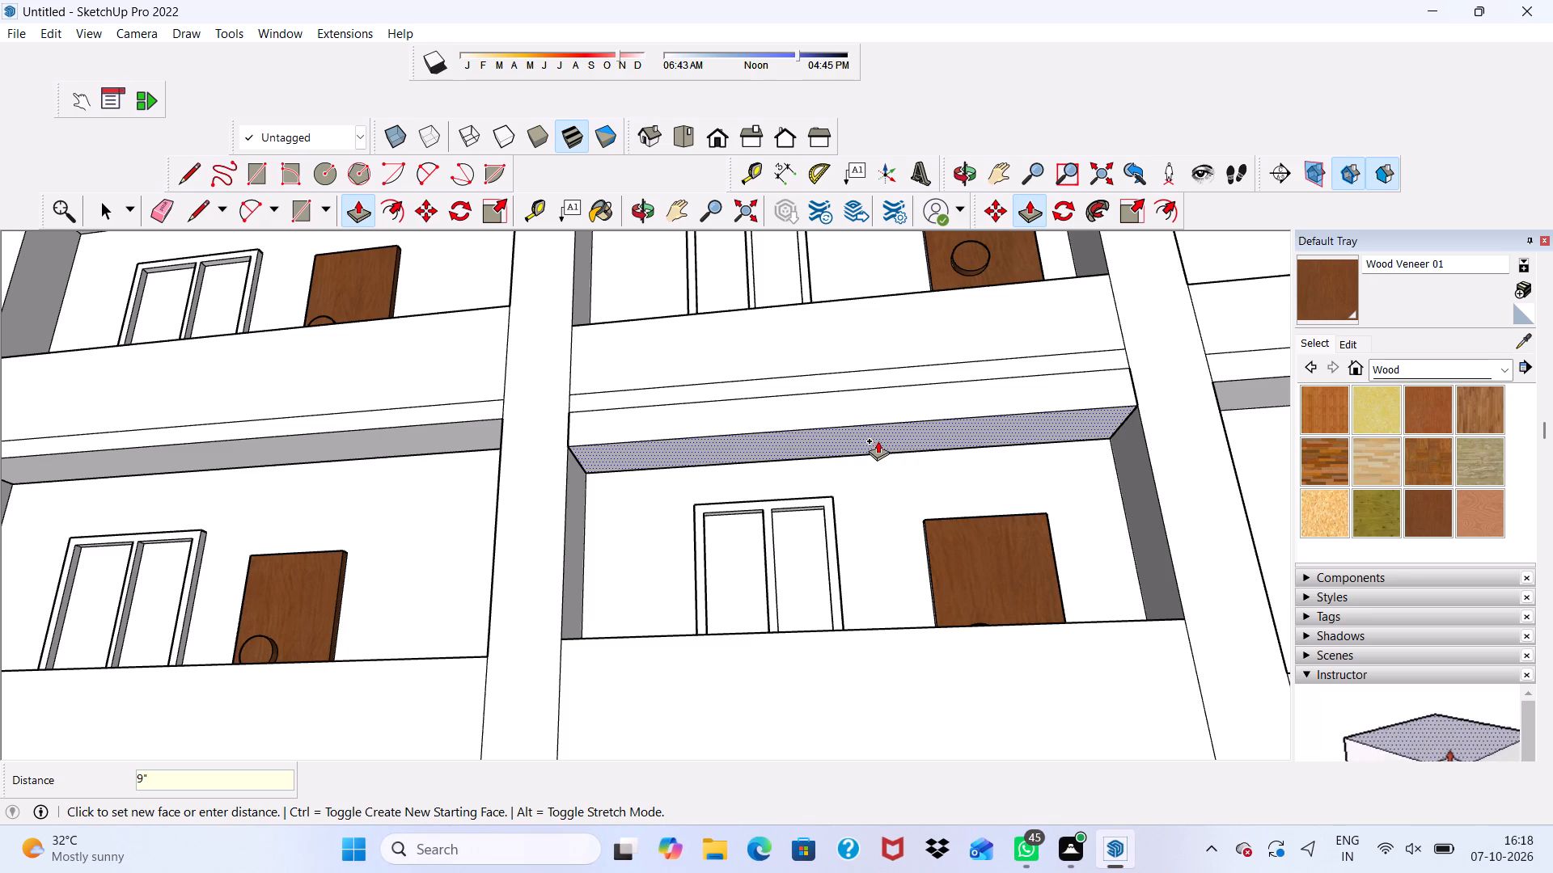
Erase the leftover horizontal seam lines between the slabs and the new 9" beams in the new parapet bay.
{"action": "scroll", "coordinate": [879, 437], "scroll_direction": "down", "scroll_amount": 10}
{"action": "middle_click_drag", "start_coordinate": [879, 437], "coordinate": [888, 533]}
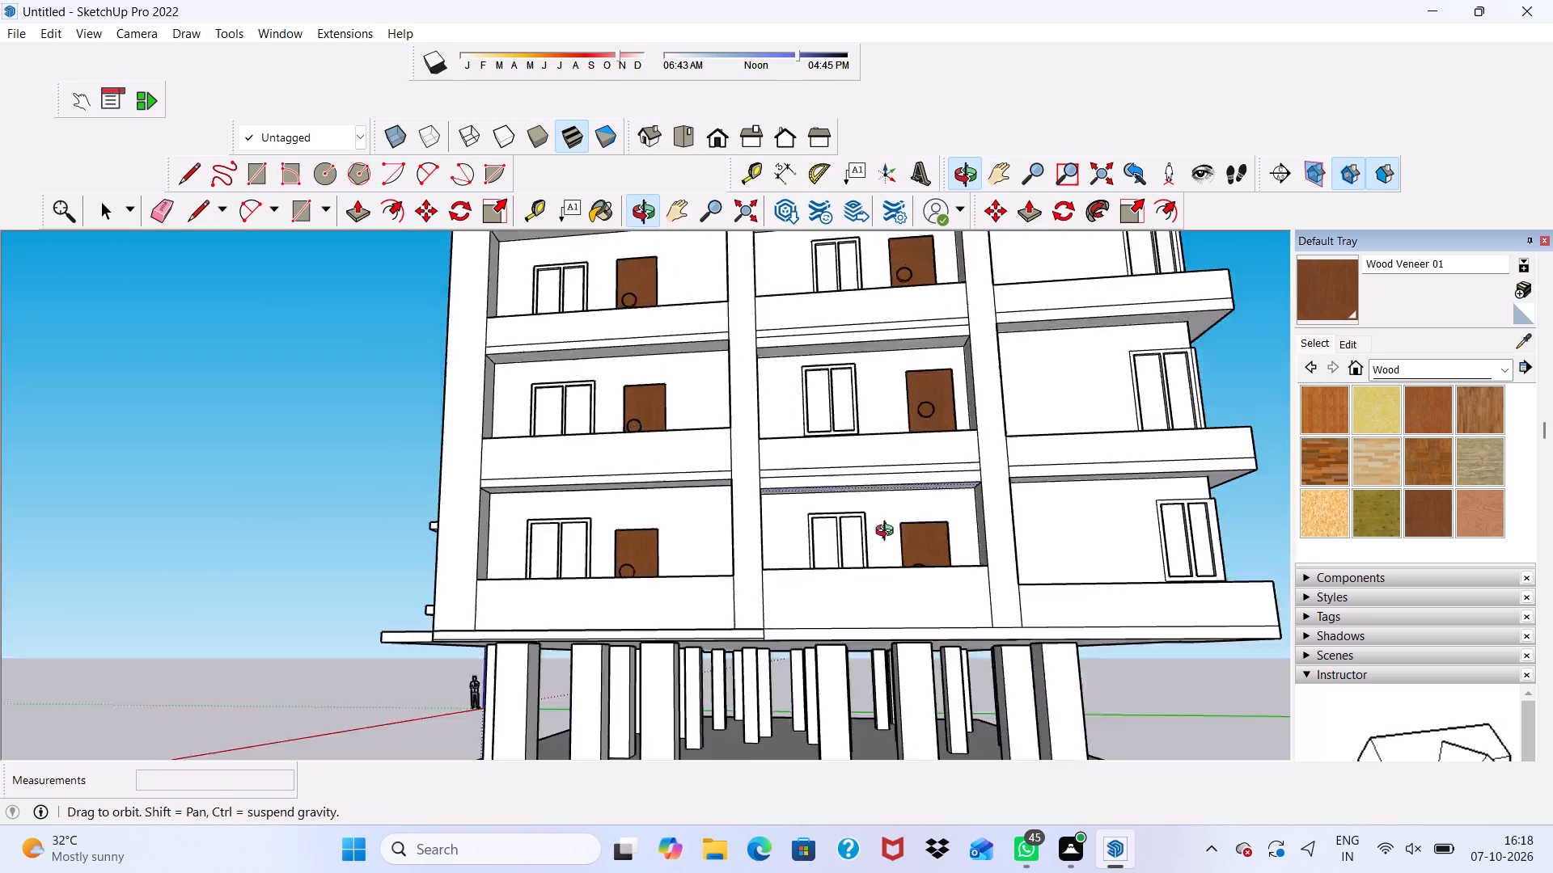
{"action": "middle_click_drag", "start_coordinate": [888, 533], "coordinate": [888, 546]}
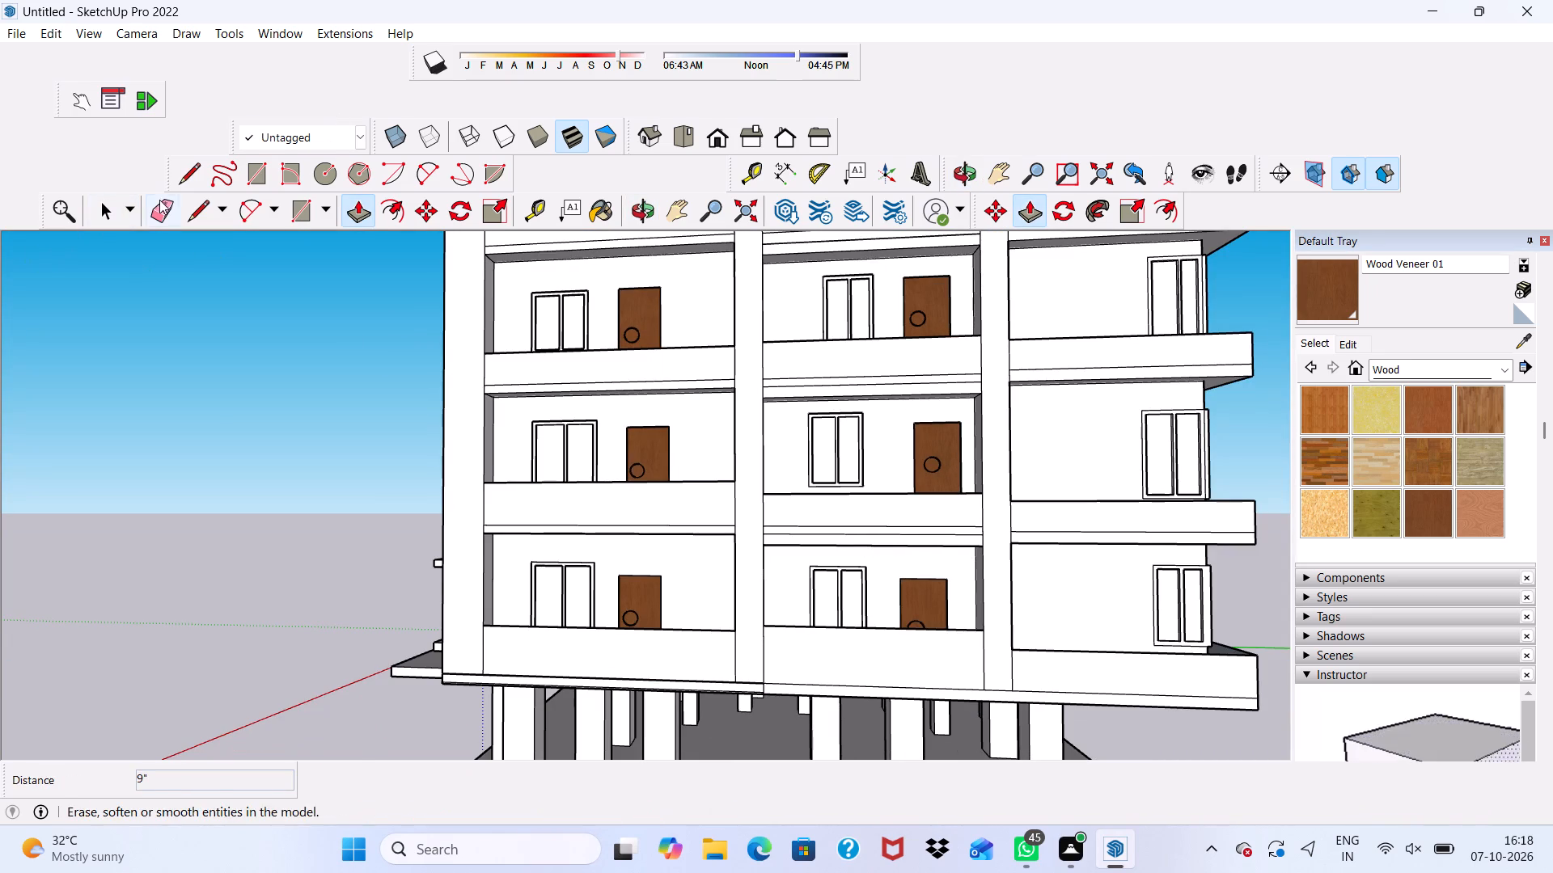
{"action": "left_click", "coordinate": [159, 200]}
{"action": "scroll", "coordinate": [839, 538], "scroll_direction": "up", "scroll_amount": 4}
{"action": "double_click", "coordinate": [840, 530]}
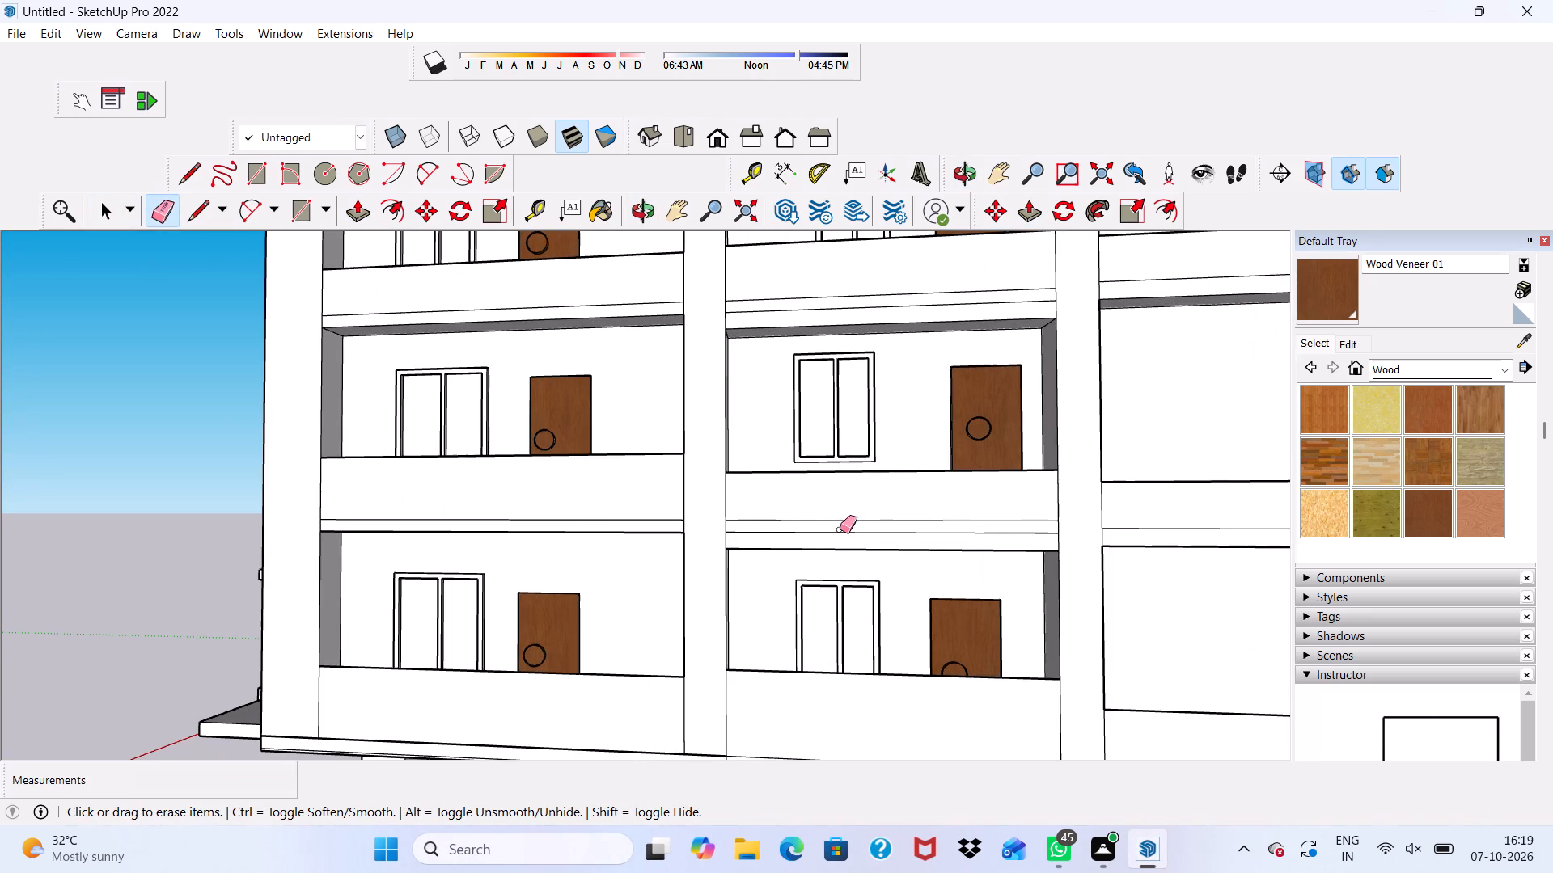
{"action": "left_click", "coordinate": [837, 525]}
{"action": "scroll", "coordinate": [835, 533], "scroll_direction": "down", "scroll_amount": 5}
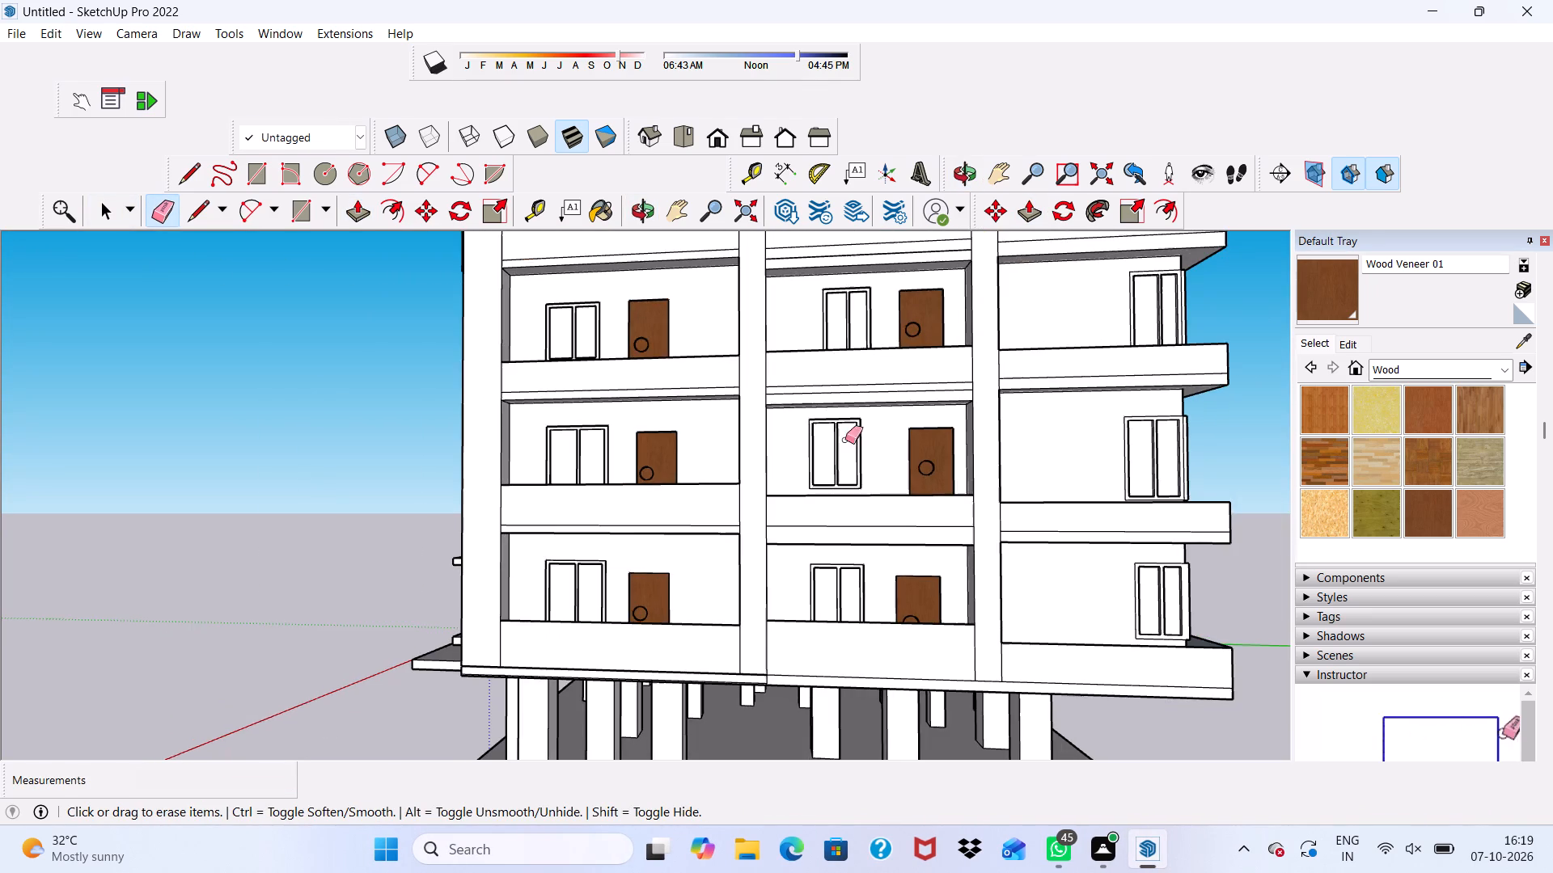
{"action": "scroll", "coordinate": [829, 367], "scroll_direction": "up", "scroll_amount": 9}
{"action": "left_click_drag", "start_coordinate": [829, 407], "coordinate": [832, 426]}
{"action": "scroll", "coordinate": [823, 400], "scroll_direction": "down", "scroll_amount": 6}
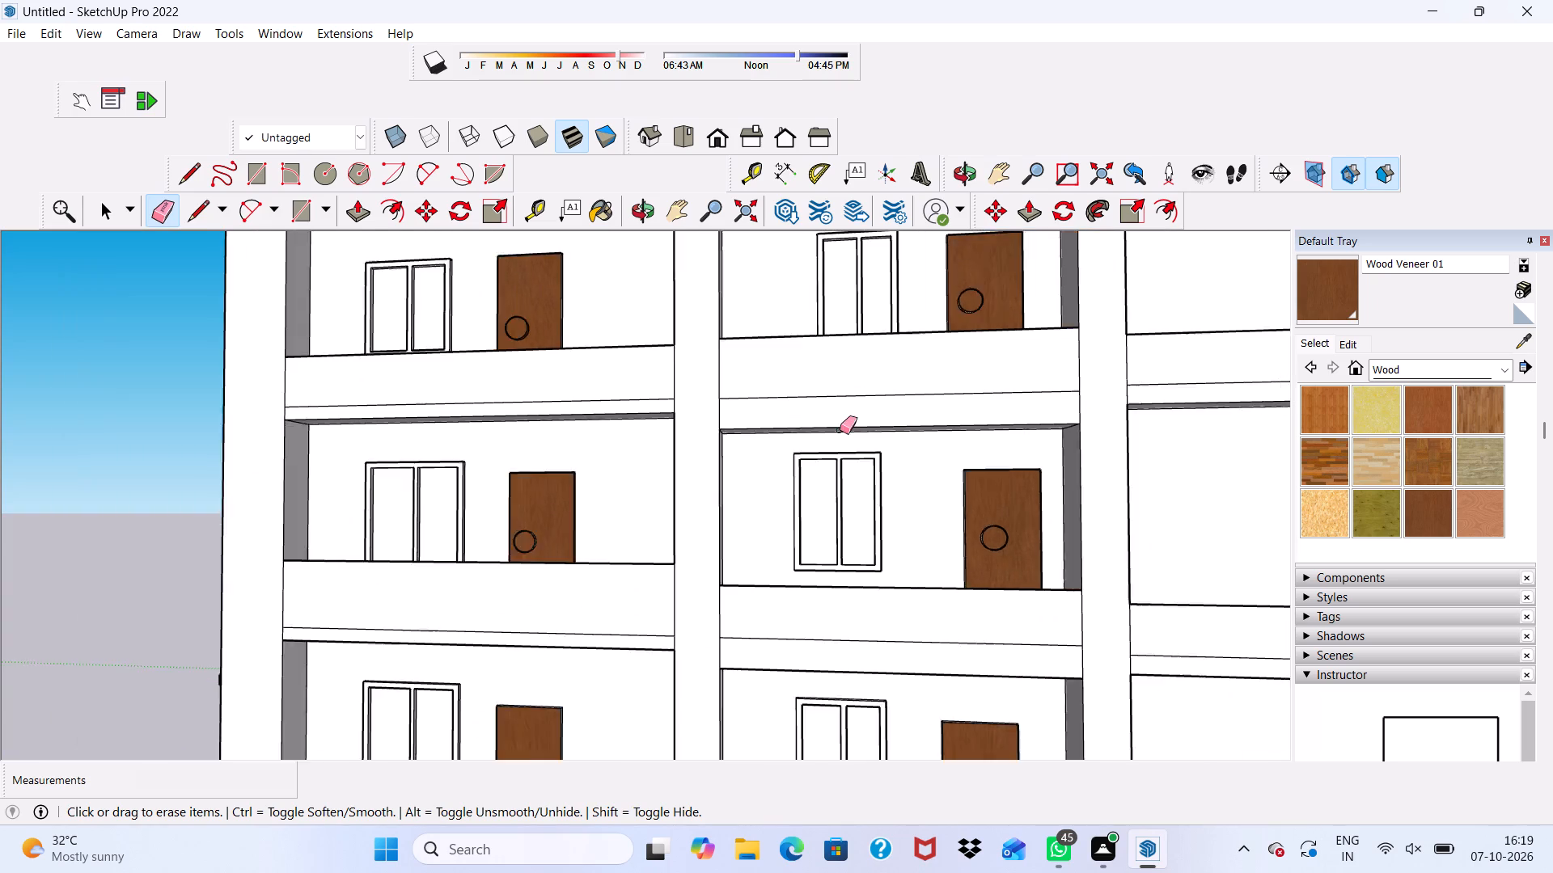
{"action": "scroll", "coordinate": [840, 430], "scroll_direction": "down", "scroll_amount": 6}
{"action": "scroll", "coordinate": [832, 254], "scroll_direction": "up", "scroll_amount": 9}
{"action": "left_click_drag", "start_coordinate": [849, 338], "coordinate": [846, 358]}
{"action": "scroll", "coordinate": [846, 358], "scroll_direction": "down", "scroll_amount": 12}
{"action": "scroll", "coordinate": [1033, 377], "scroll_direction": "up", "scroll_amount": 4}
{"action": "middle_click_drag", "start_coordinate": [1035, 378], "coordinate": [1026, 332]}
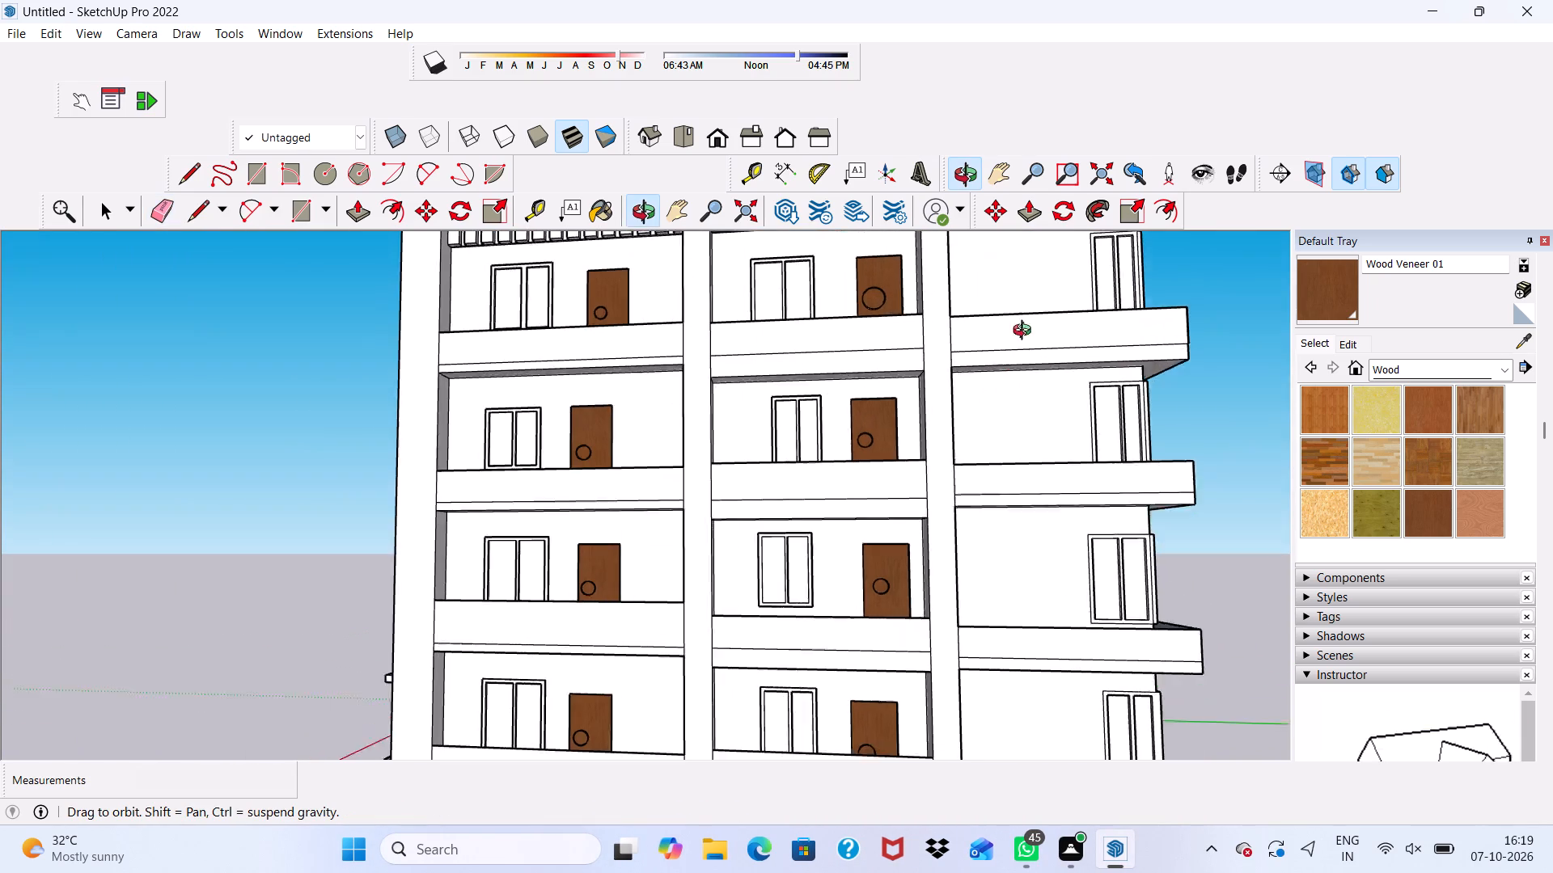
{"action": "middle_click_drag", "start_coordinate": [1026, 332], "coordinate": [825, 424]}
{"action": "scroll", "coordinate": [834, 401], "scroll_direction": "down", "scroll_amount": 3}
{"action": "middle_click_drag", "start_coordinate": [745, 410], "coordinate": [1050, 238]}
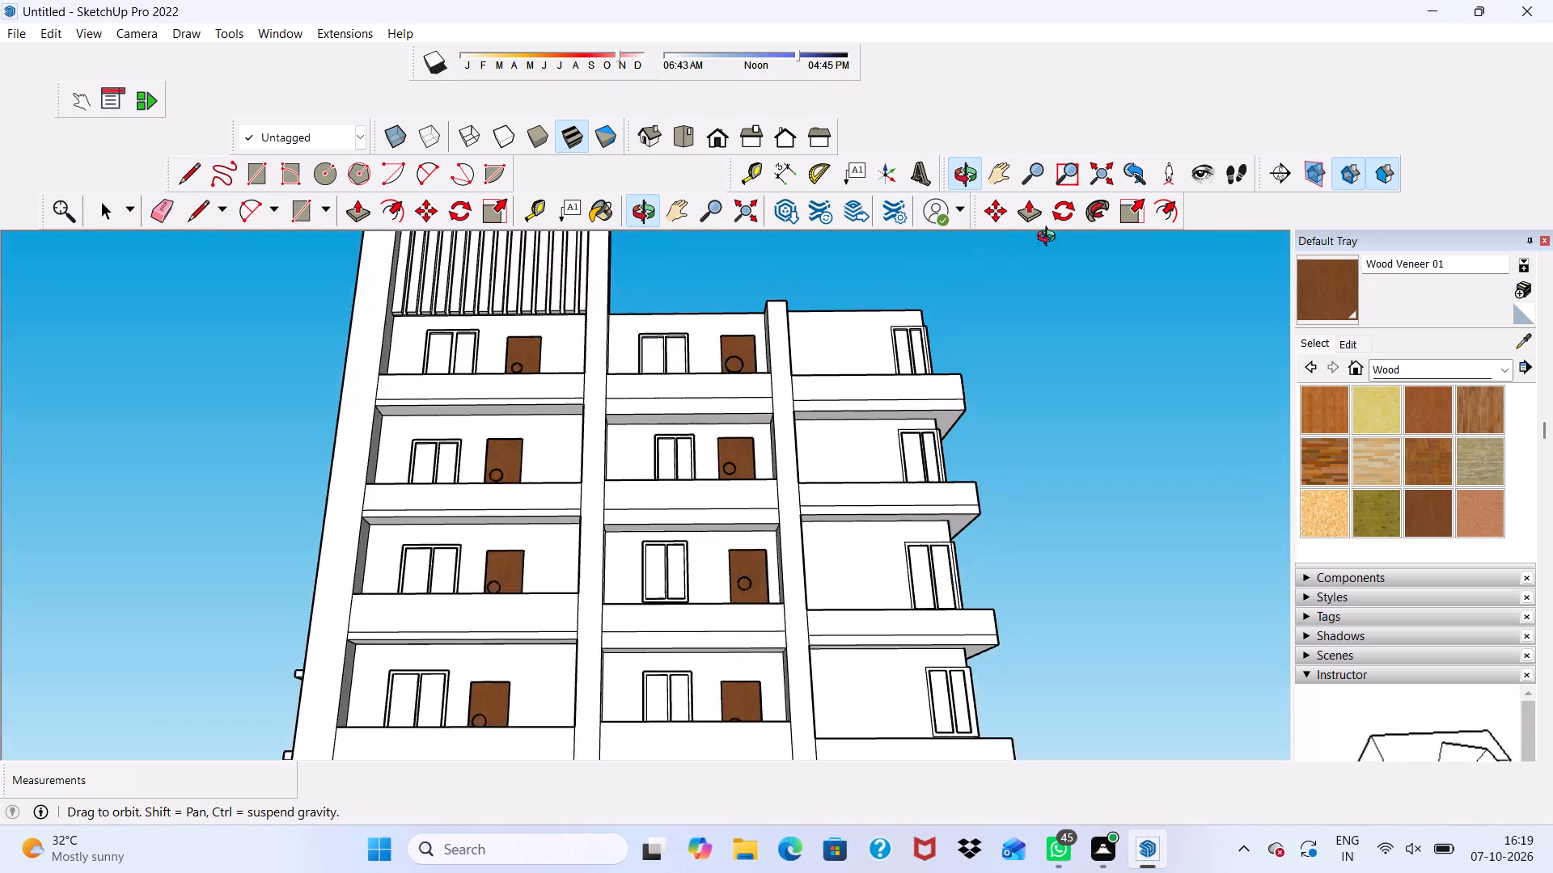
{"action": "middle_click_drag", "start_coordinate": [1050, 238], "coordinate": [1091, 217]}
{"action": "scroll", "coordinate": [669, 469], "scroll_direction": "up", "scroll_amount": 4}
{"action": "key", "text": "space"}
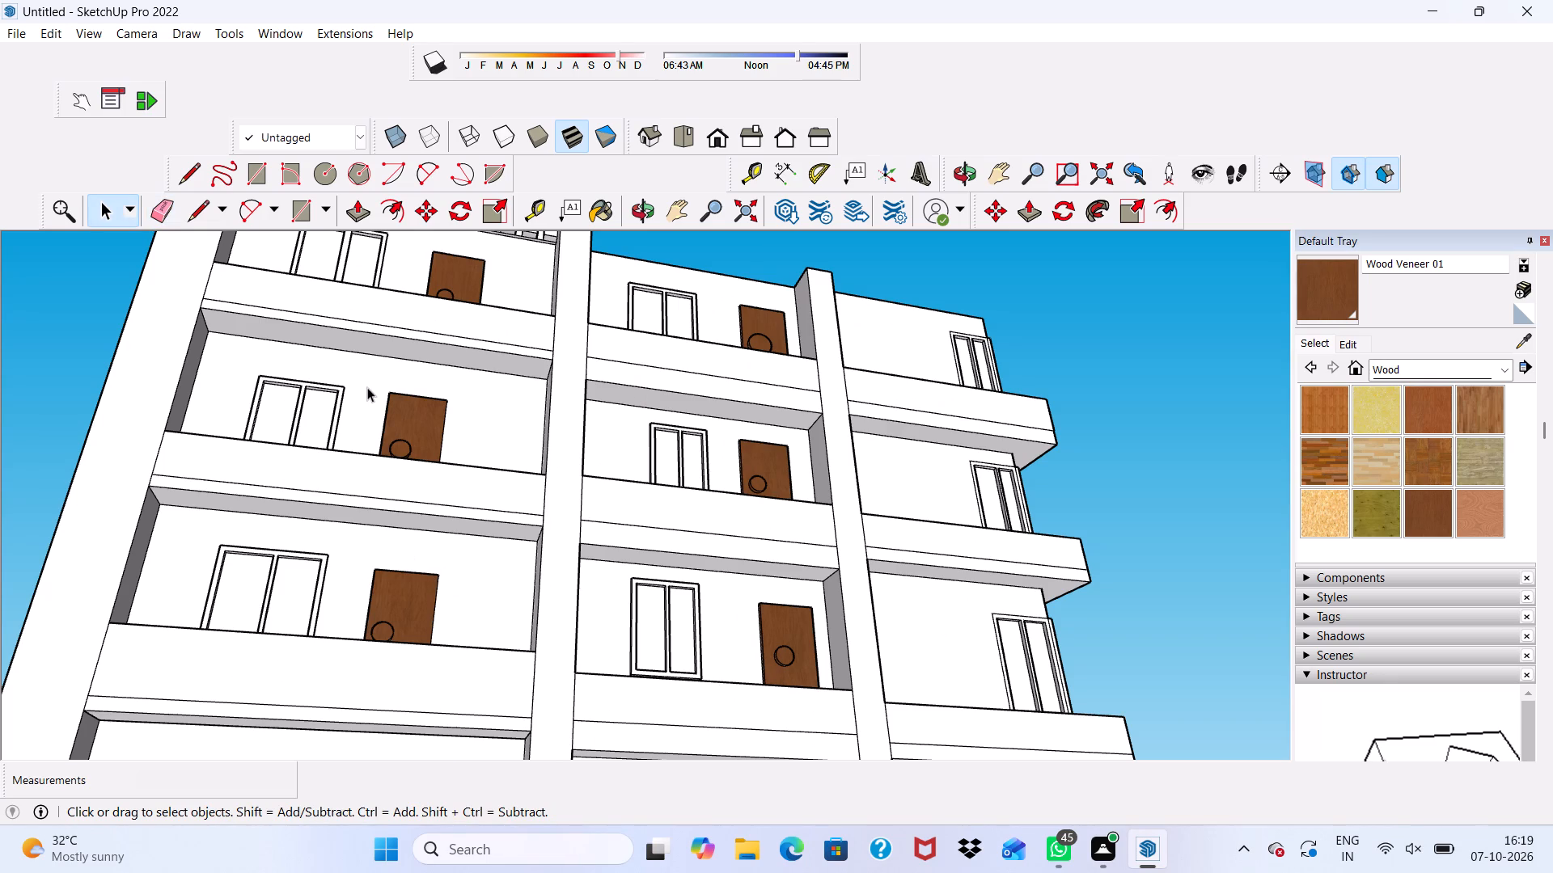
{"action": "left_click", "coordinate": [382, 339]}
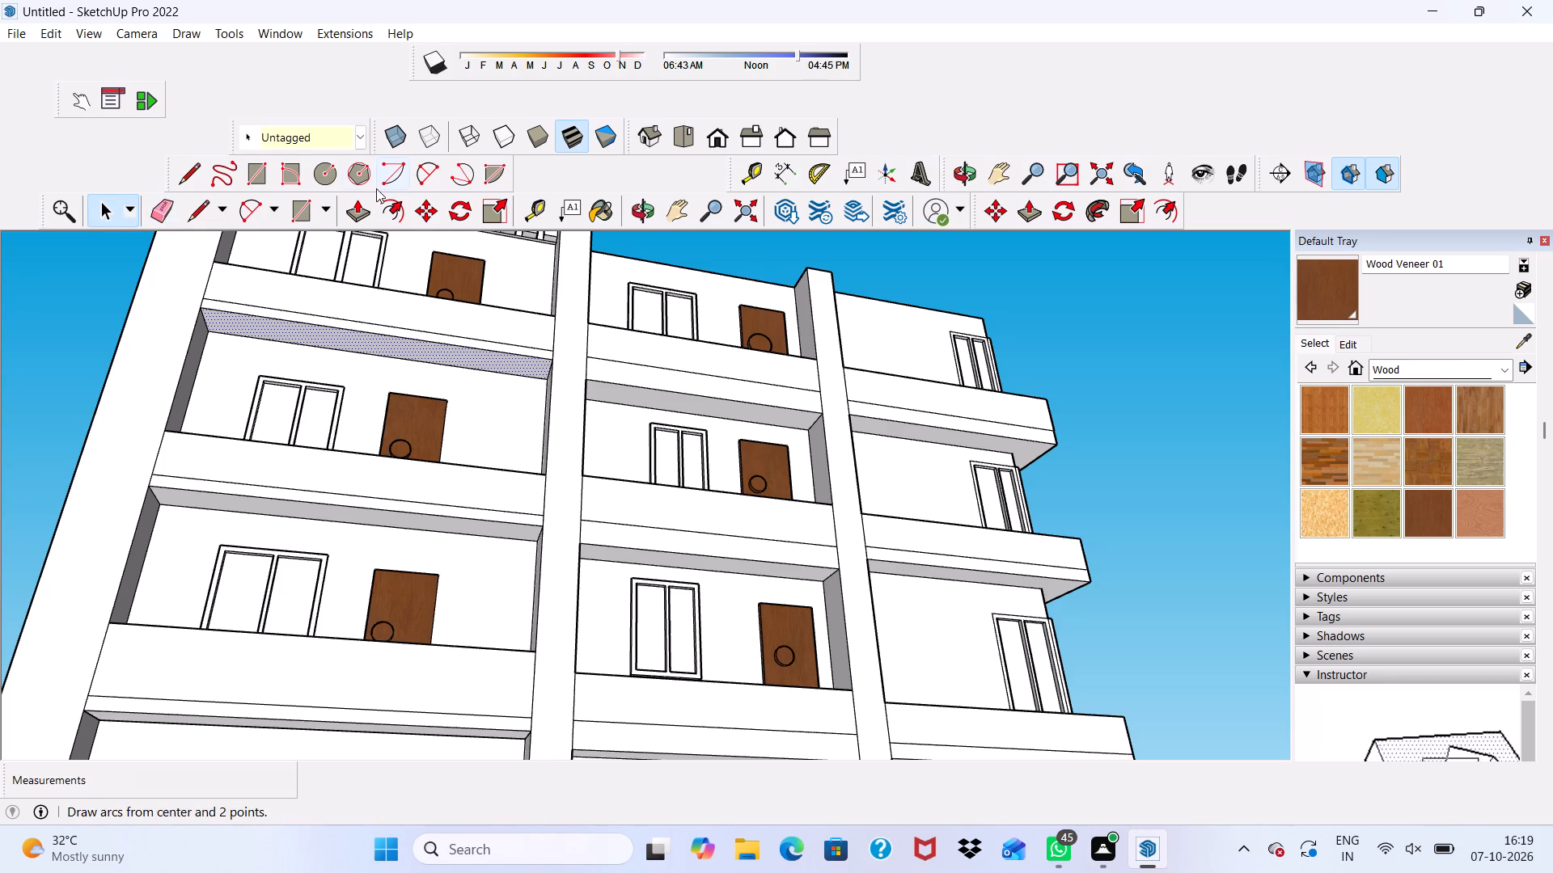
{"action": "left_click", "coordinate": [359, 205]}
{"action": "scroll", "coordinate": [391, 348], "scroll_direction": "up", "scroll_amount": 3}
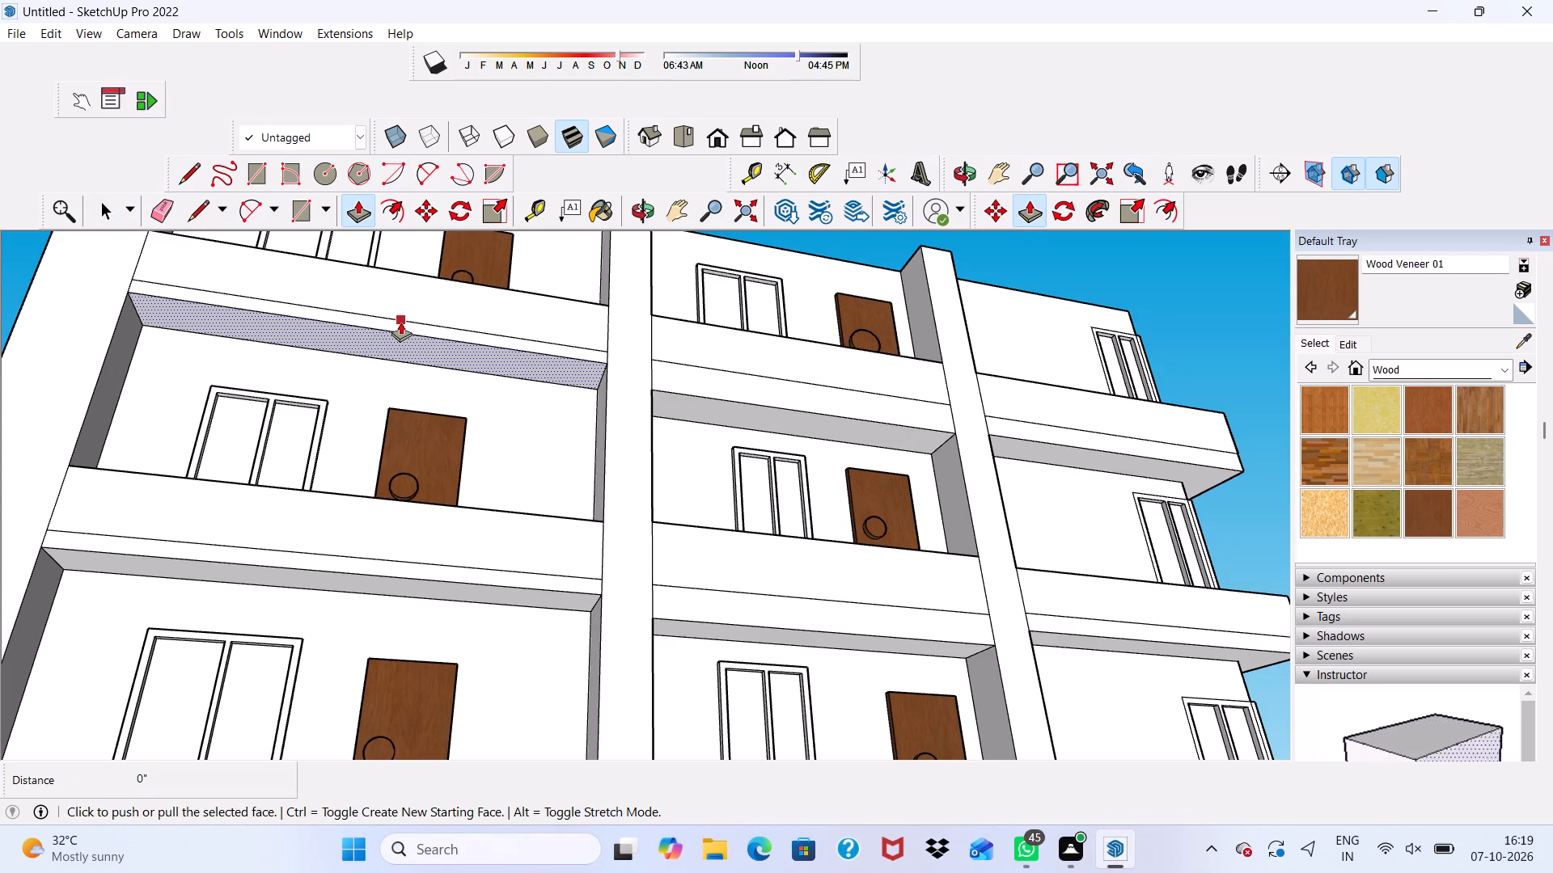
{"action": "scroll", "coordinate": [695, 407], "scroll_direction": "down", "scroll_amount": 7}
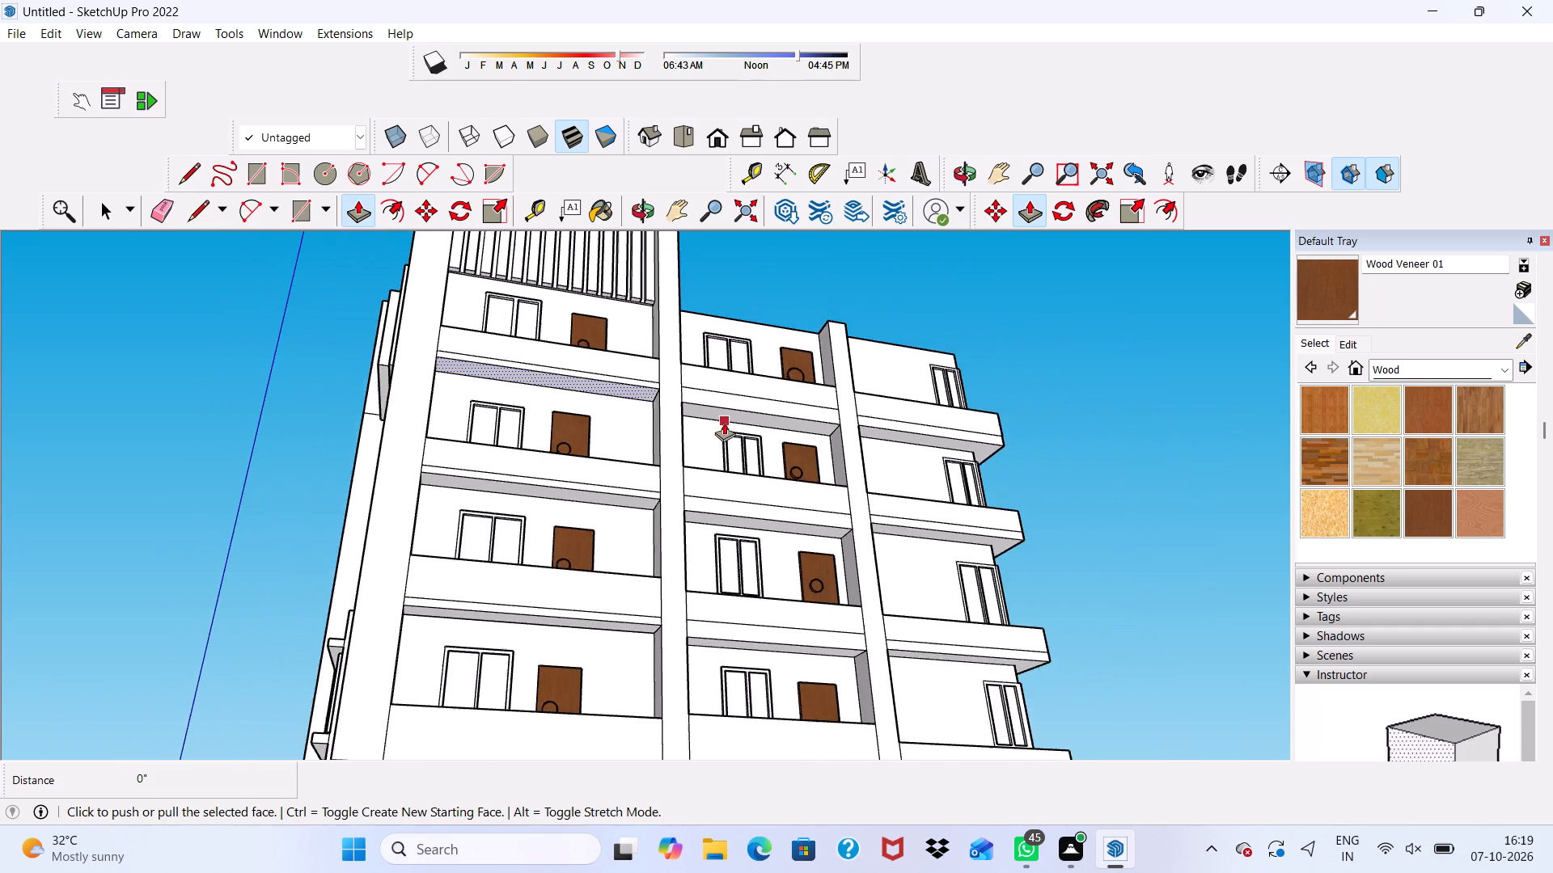
Examine the slabs and beams above the balcony openings on the building's different facades.
{"action": "middle_click_drag", "start_coordinate": [724, 422], "coordinate": [594, 487]}
{"action": "scroll", "coordinate": [605, 563], "scroll_direction": "up", "scroll_amount": 4}
{"action": "scroll", "coordinate": [553, 404], "scroll_direction": "down", "scroll_amount": 6}
{"action": "middle_click_drag", "start_coordinate": [624, 517], "coordinate": [1021, 486]}
{"action": "scroll", "coordinate": [390, 483], "scroll_direction": "up", "scroll_amount": 4}
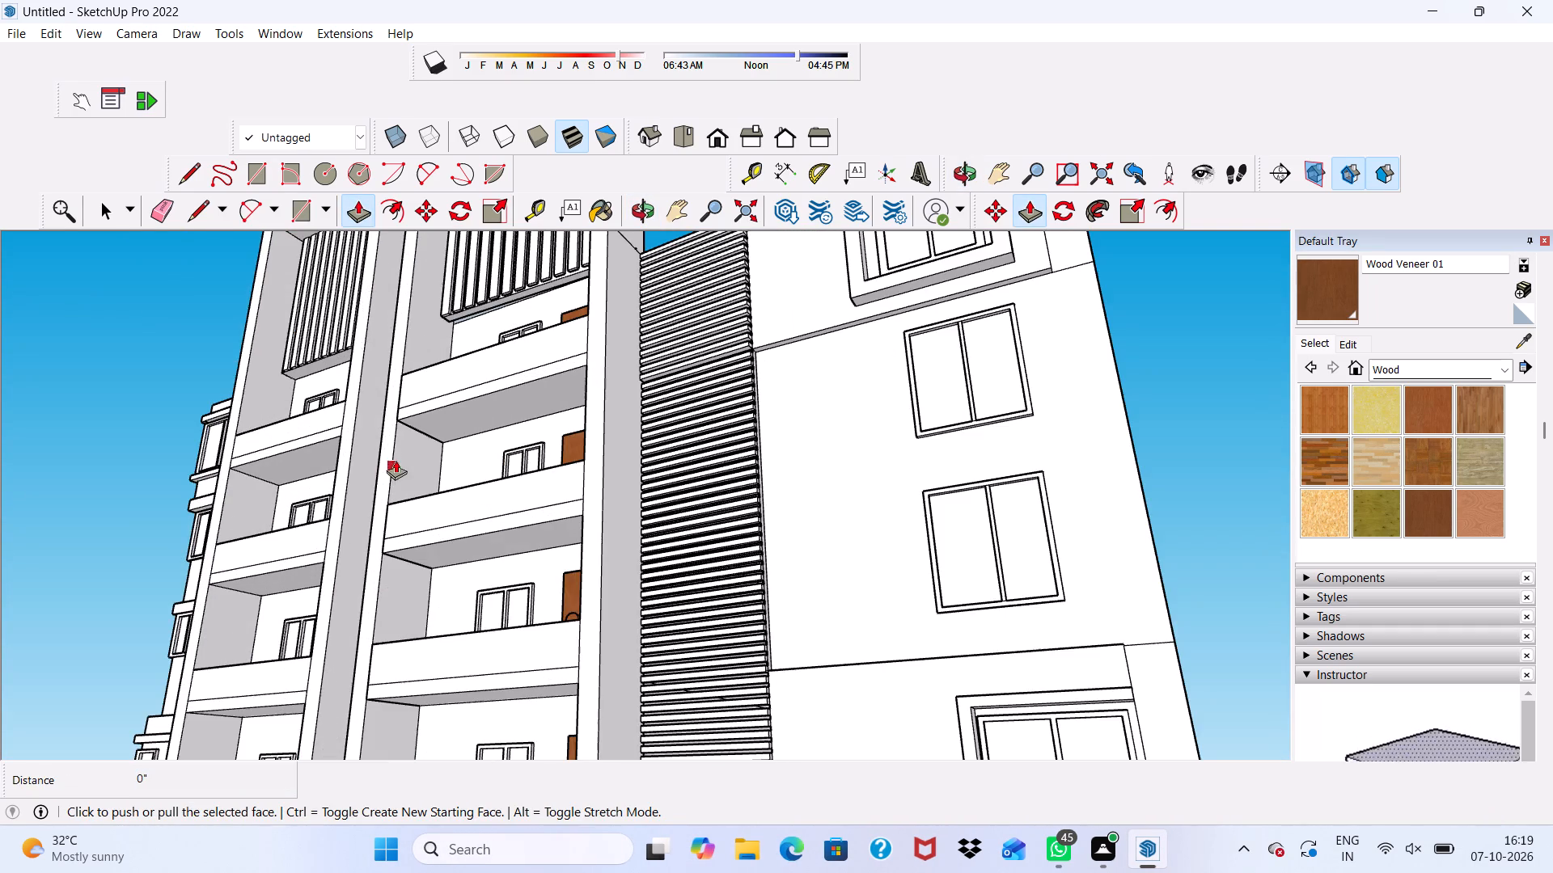
{"action": "middle_click_drag", "start_coordinate": [398, 441], "coordinate": [602, 517]}
{"action": "scroll", "coordinate": [401, 441], "scroll_direction": "down", "scroll_amount": 1}
{"action": "scroll", "coordinate": [316, 525], "scroll_direction": "up", "scroll_amount": 5}
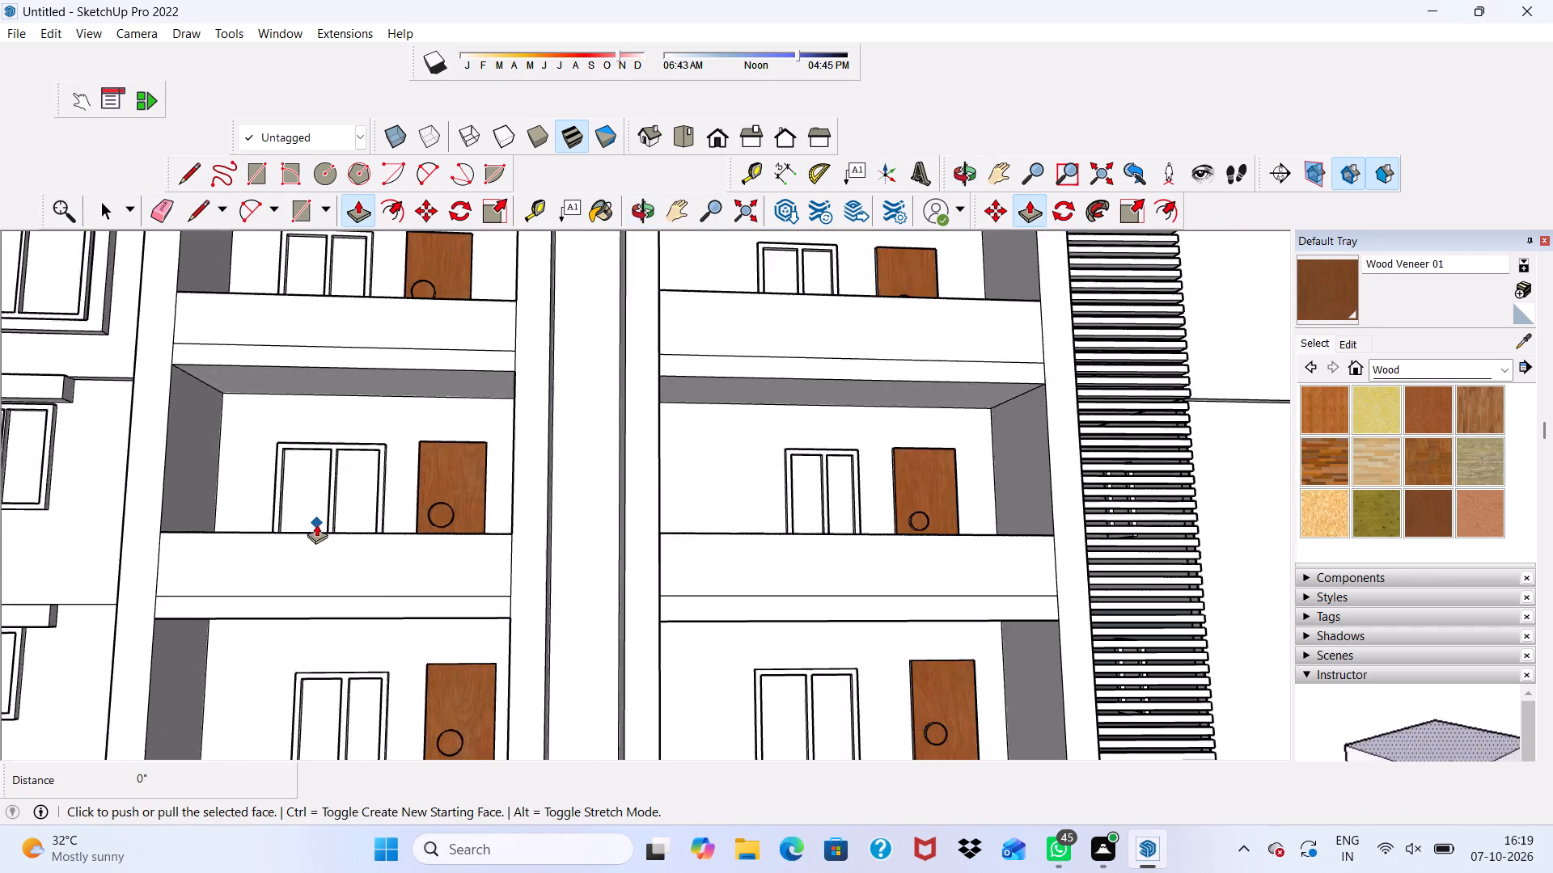
{"action": "scroll", "coordinate": [316, 524], "scroll_direction": "down", "scroll_amount": 14}
{"action": "middle_click_drag", "start_coordinate": [426, 492], "coordinate": [442, 495]}
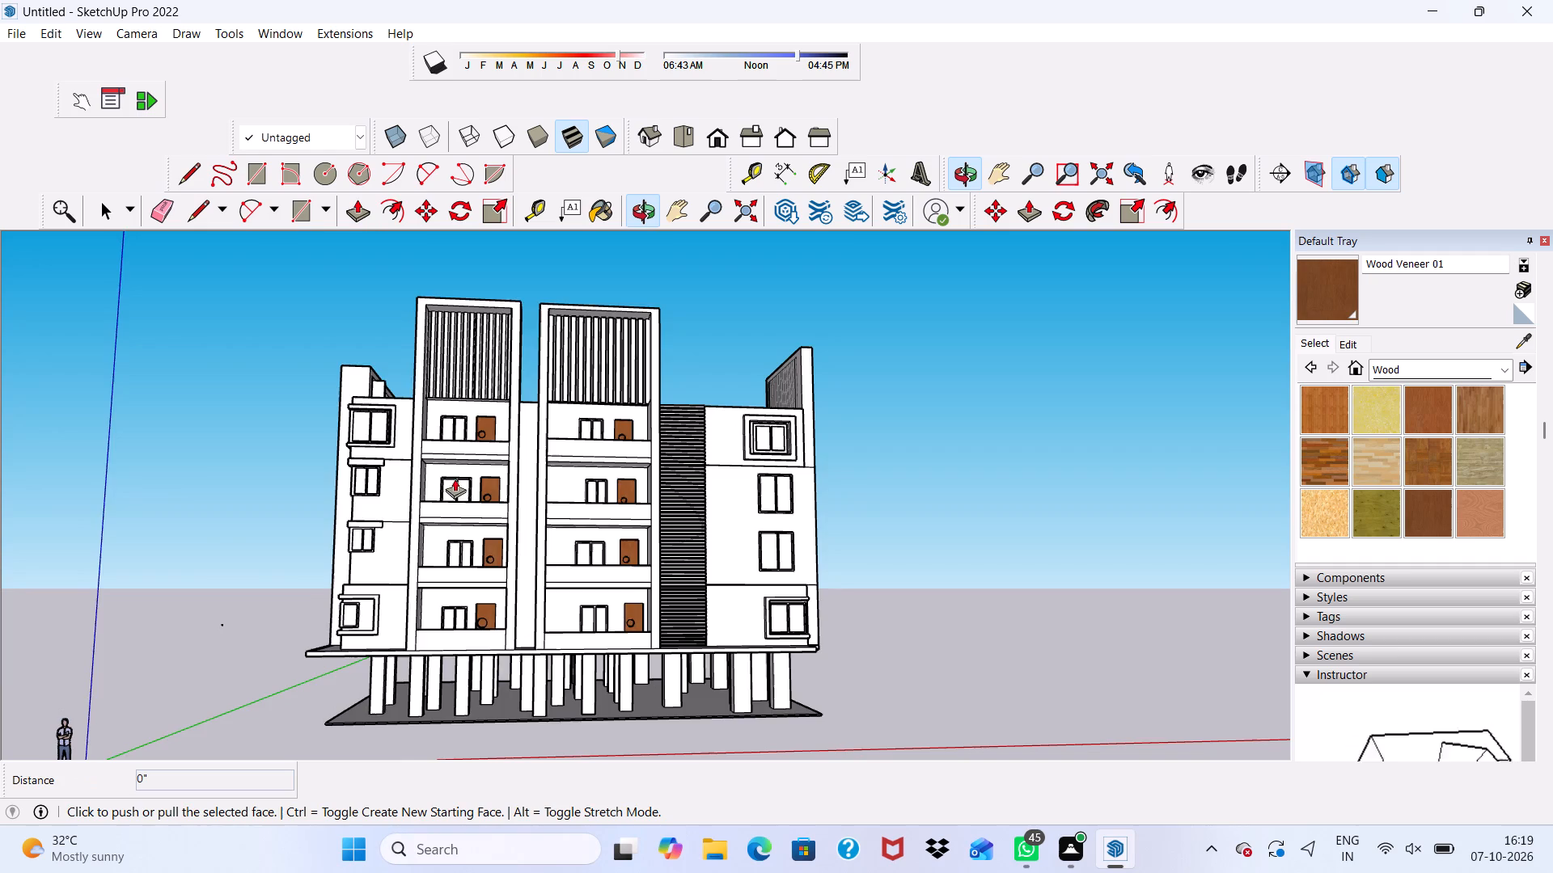
{"action": "scroll", "coordinate": [633, 467], "scroll_direction": "up", "scroll_amount": 10}
{"action": "scroll", "coordinate": [555, 492], "scroll_direction": "down", "scroll_amount": 10}
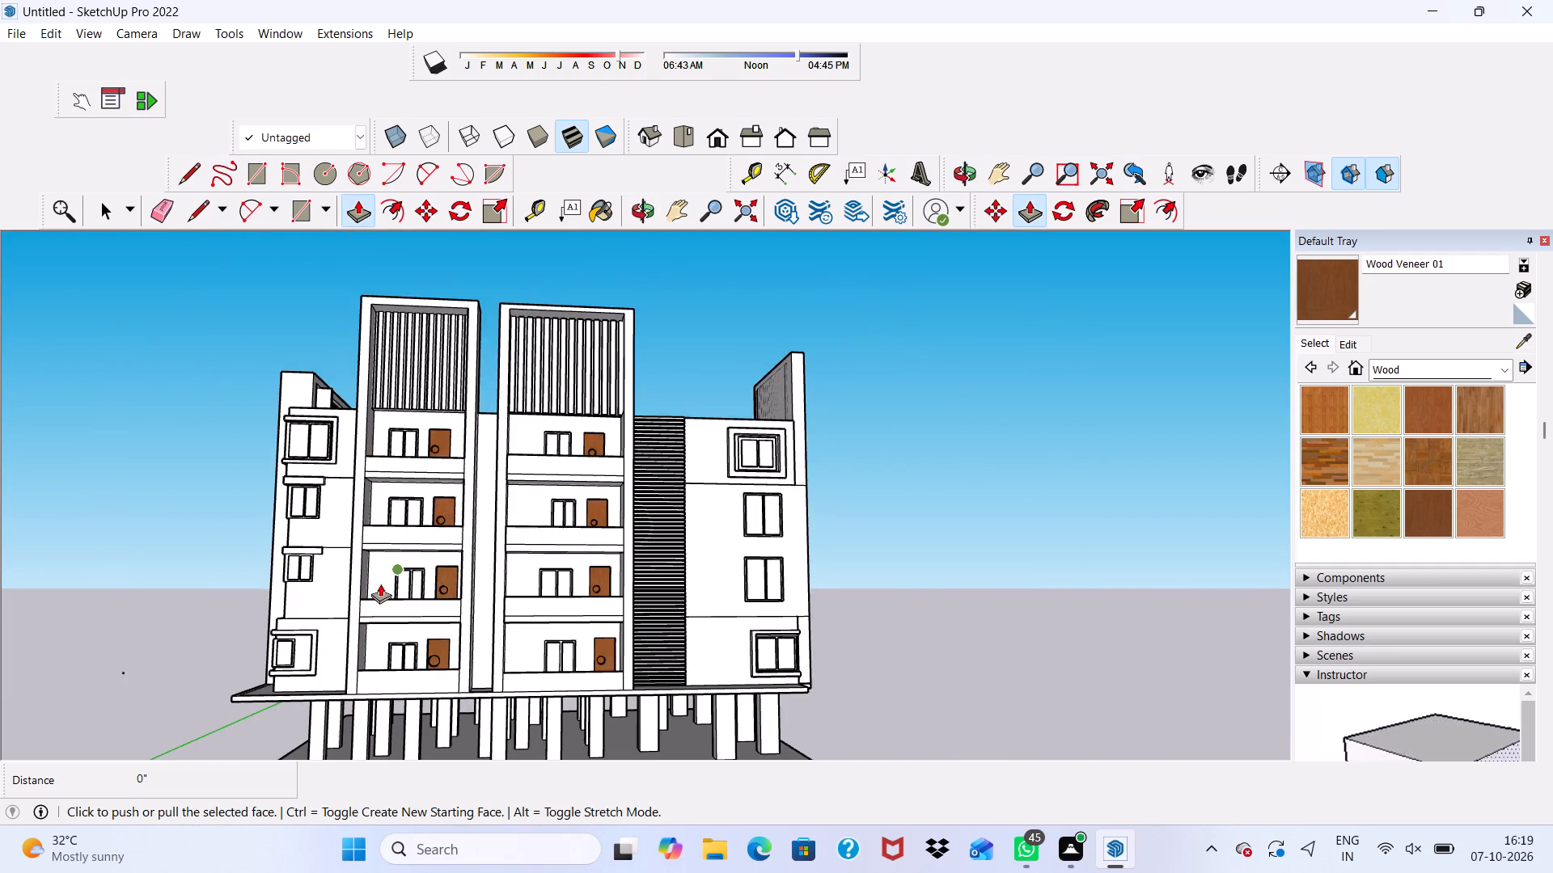
{"action": "scroll", "coordinate": [379, 584], "scroll_direction": "down", "scroll_amount": 1}
{"action": "middle_click_drag", "start_coordinate": [376, 580], "coordinate": [905, 554]}
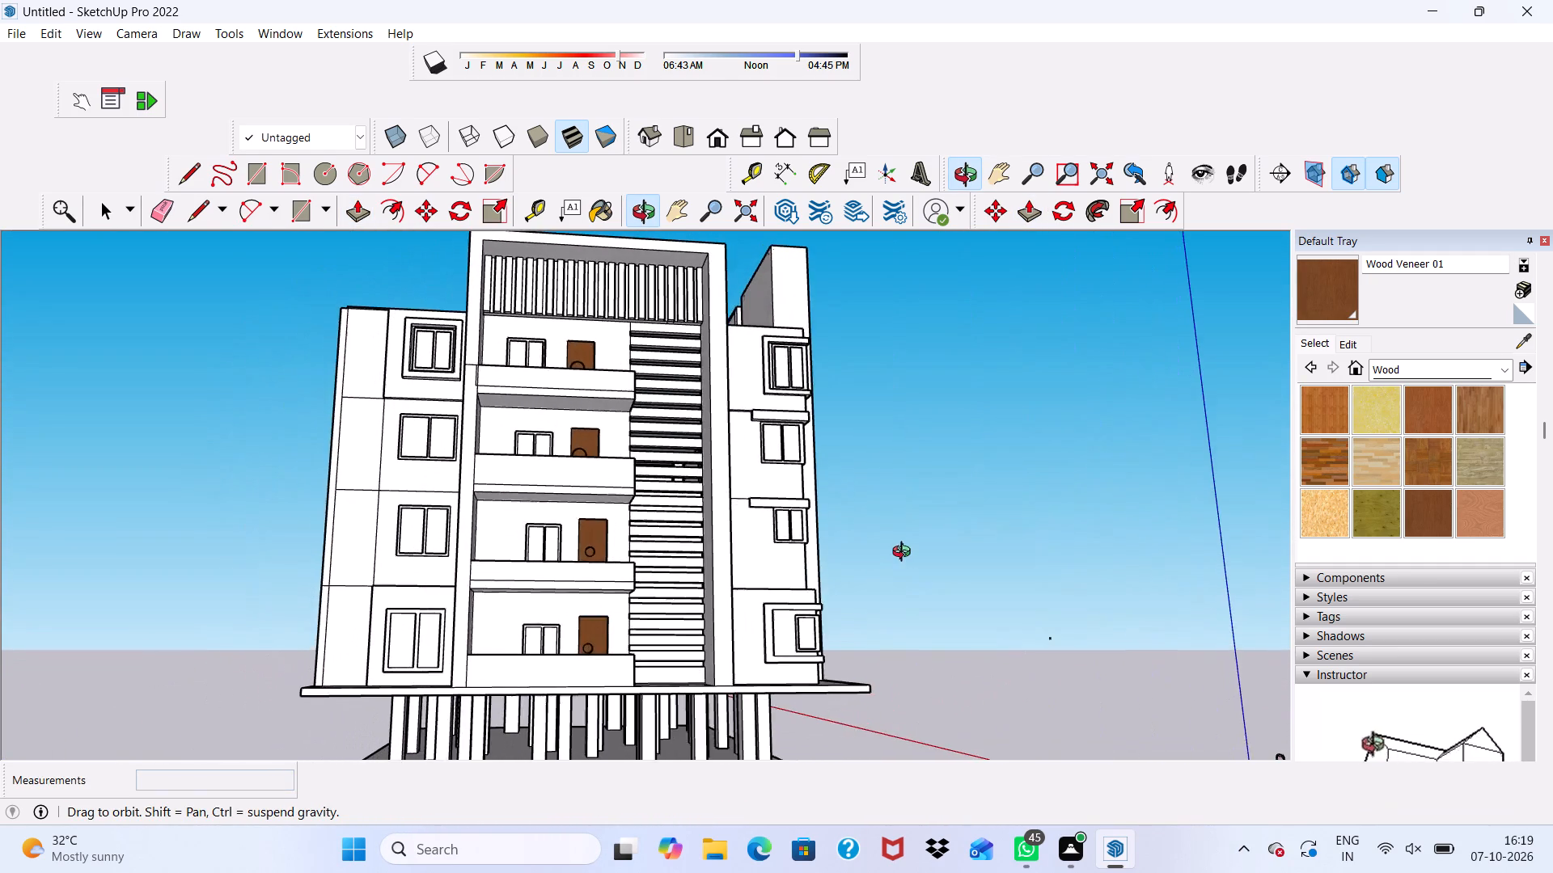
{"action": "middle_click_drag", "start_coordinate": [905, 554], "coordinate": [412, 618]}
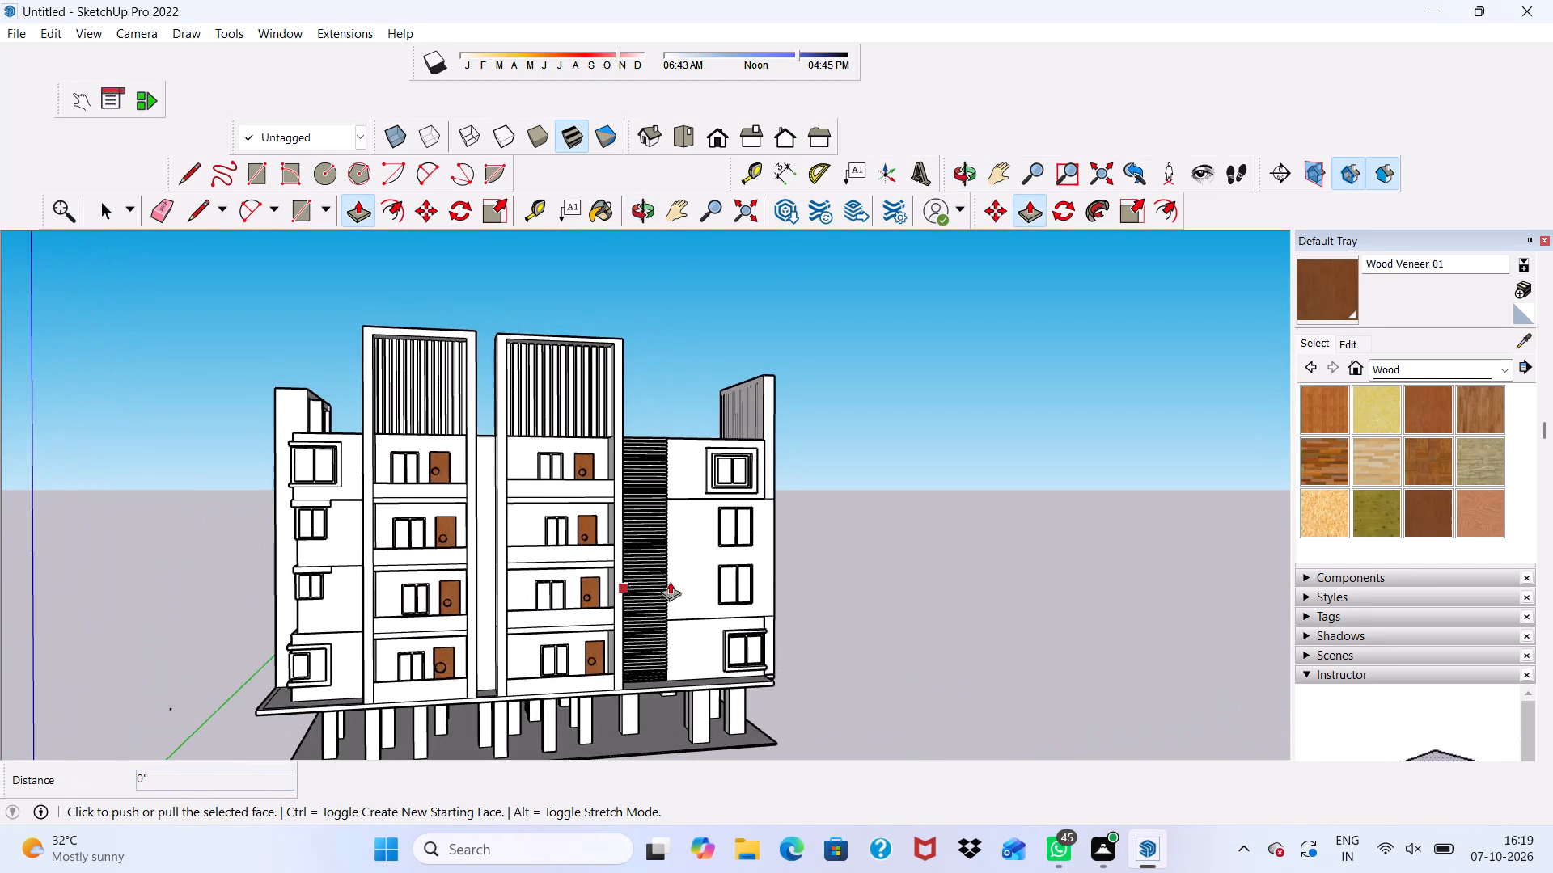
{"action": "scroll", "coordinate": [708, 570], "scroll_direction": "up", "scroll_amount": 4}
{"action": "middle_click_drag", "start_coordinate": [720, 563], "coordinate": [269, 633]}
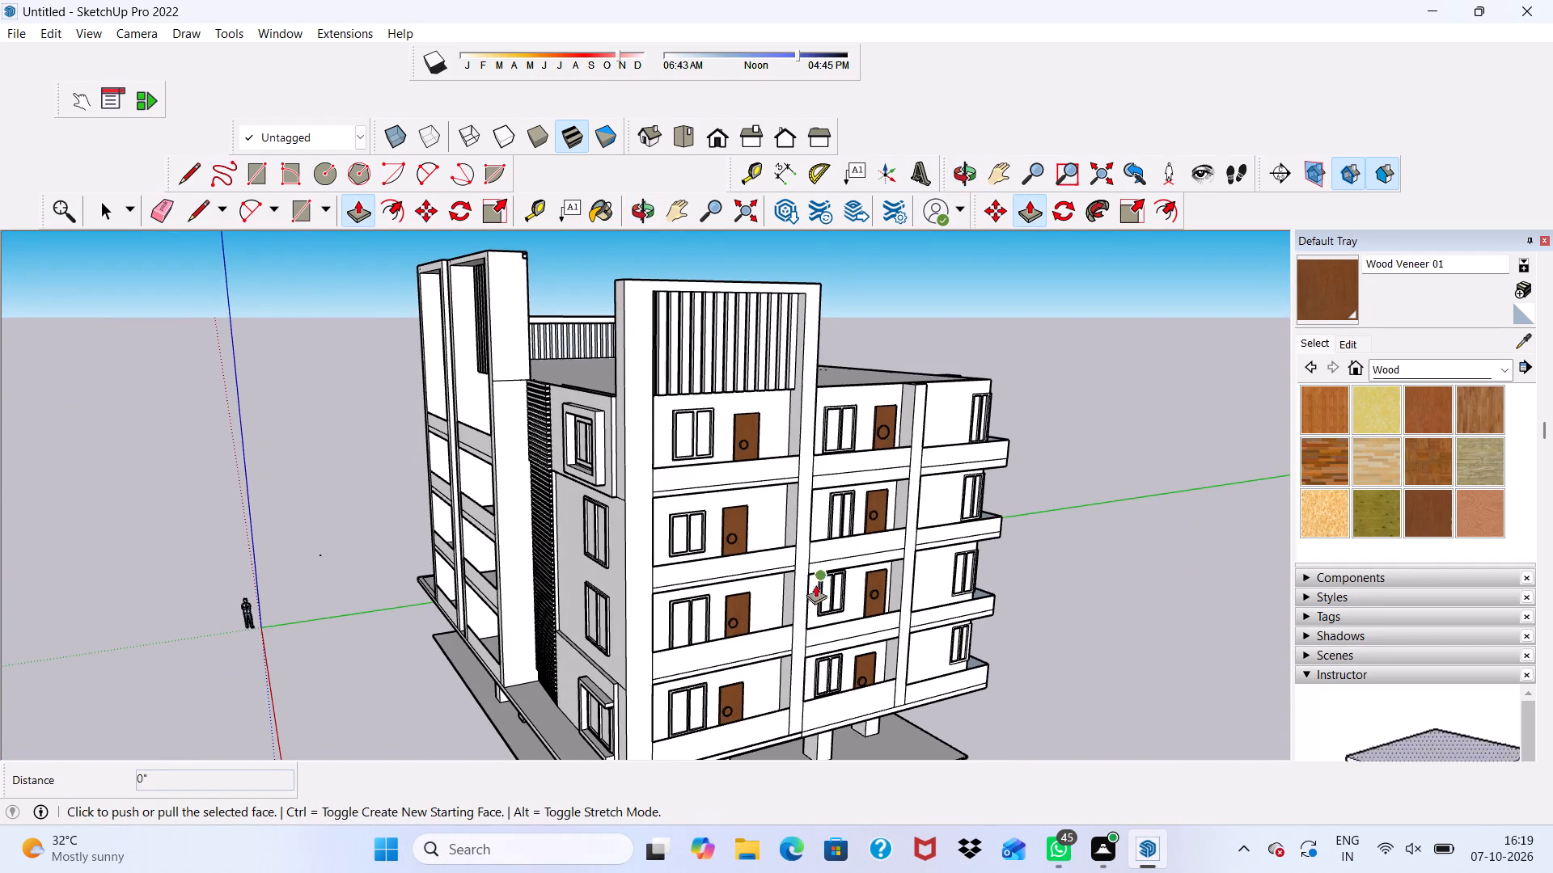
{"action": "middle_click_drag", "start_coordinate": [815, 582], "coordinate": [581, 515]}
Undo the recent seam-line erasures and the slab underside push/pulls in the new parapet bay.
{"action": "key", "text": "ctrl+z"}
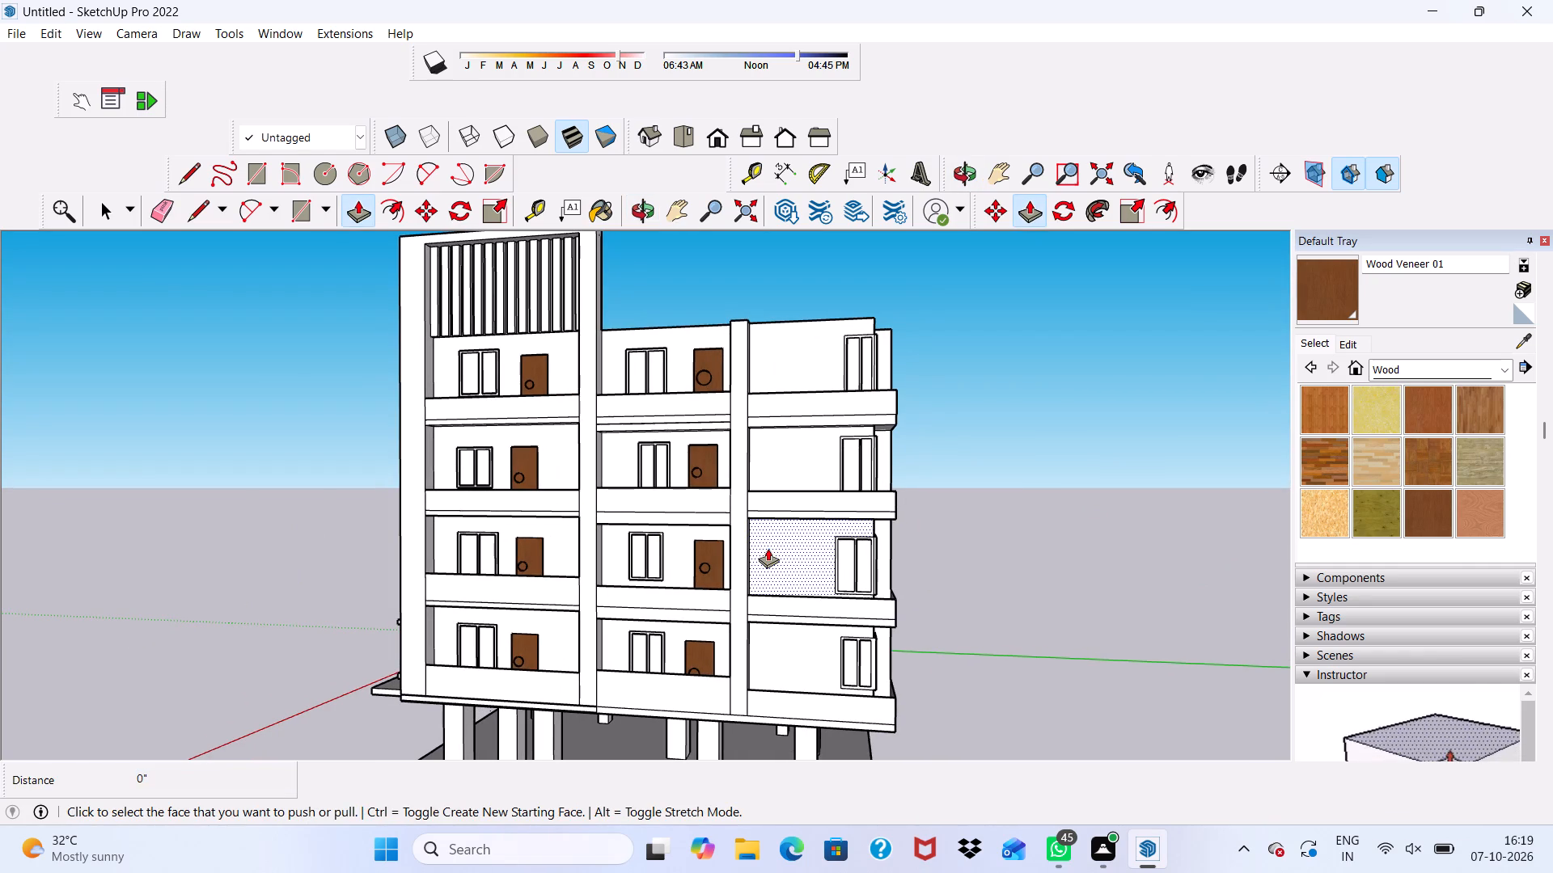
{"action": "key", "text": "ctrl+z"}
{"action": "key", "text": "ctrl+z"}
{"action": "key", "text": "ctrl+z"}
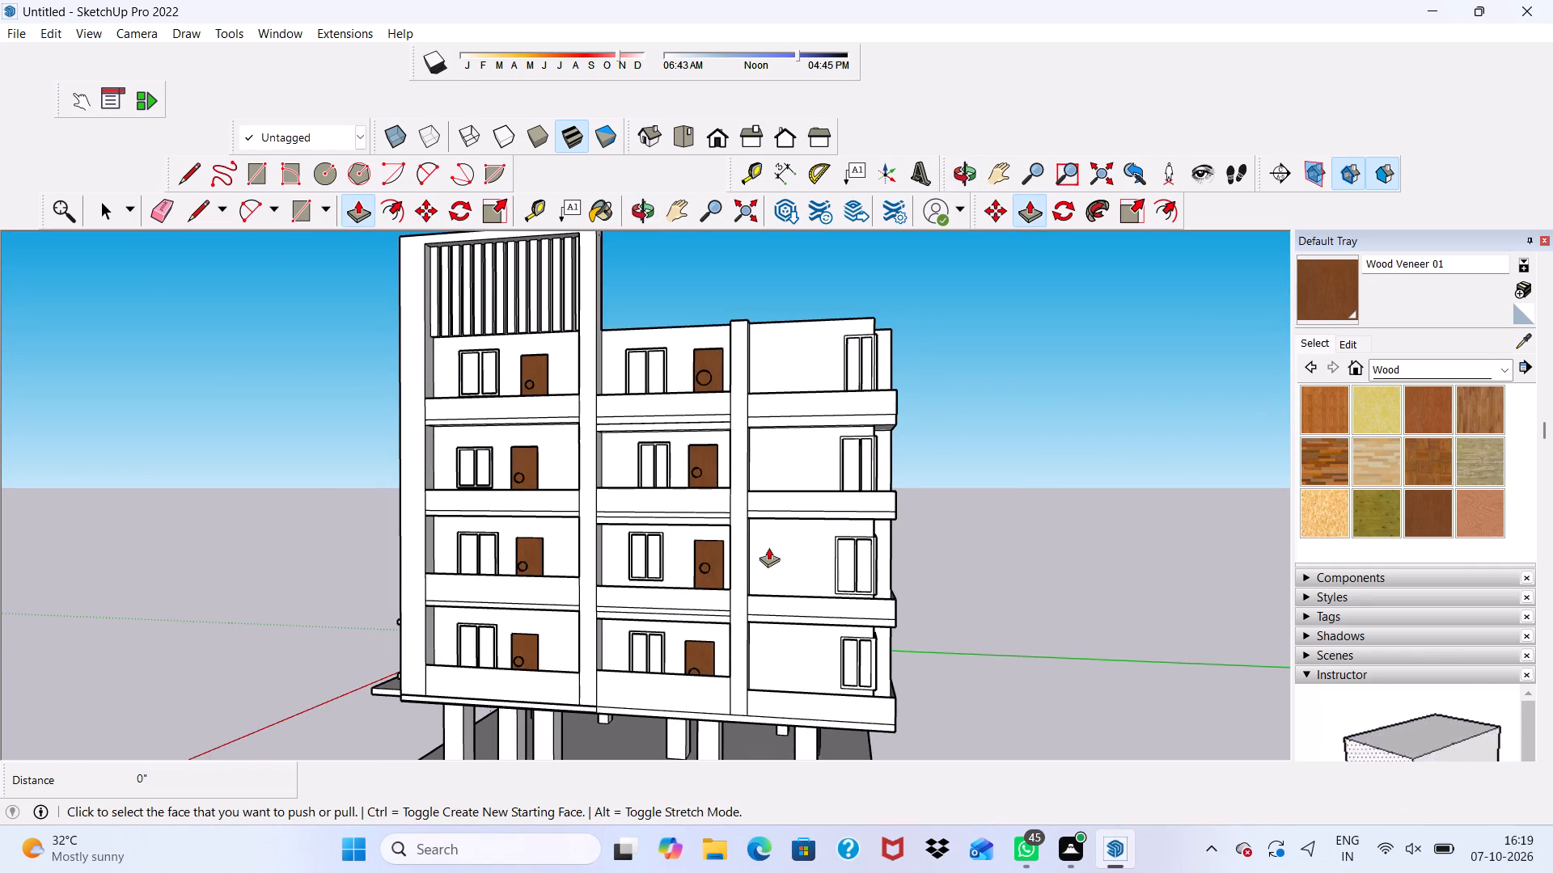
{"action": "key", "text": "ctrl+z"}
{"action": "key", "text": "ctrl+z"}
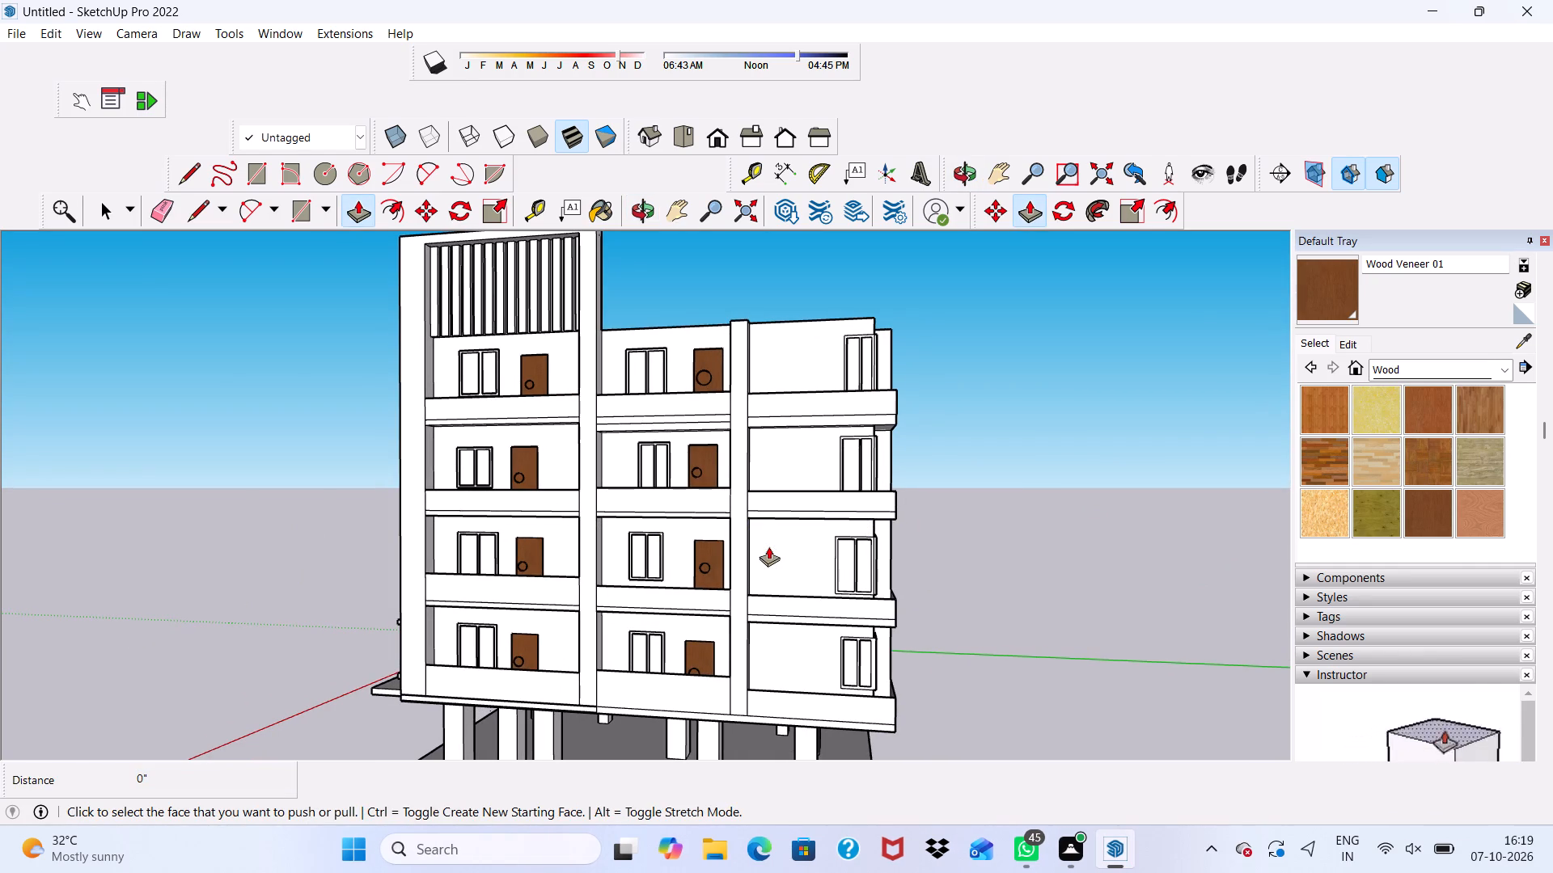
{"action": "key", "text": "ctrl+z"}
{"action": "key", "text": "space"}
Examine the balcony slabs, parapets and overall massing of the facades from several angles and distances.
{"action": "scroll", "coordinate": [644, 441], "scroll_direction": "up", "scroll_amount": 4}
{"action": "scroll", "coordinate": [599, 420], "scroll_direction": "down", "scroll_amount": 11}
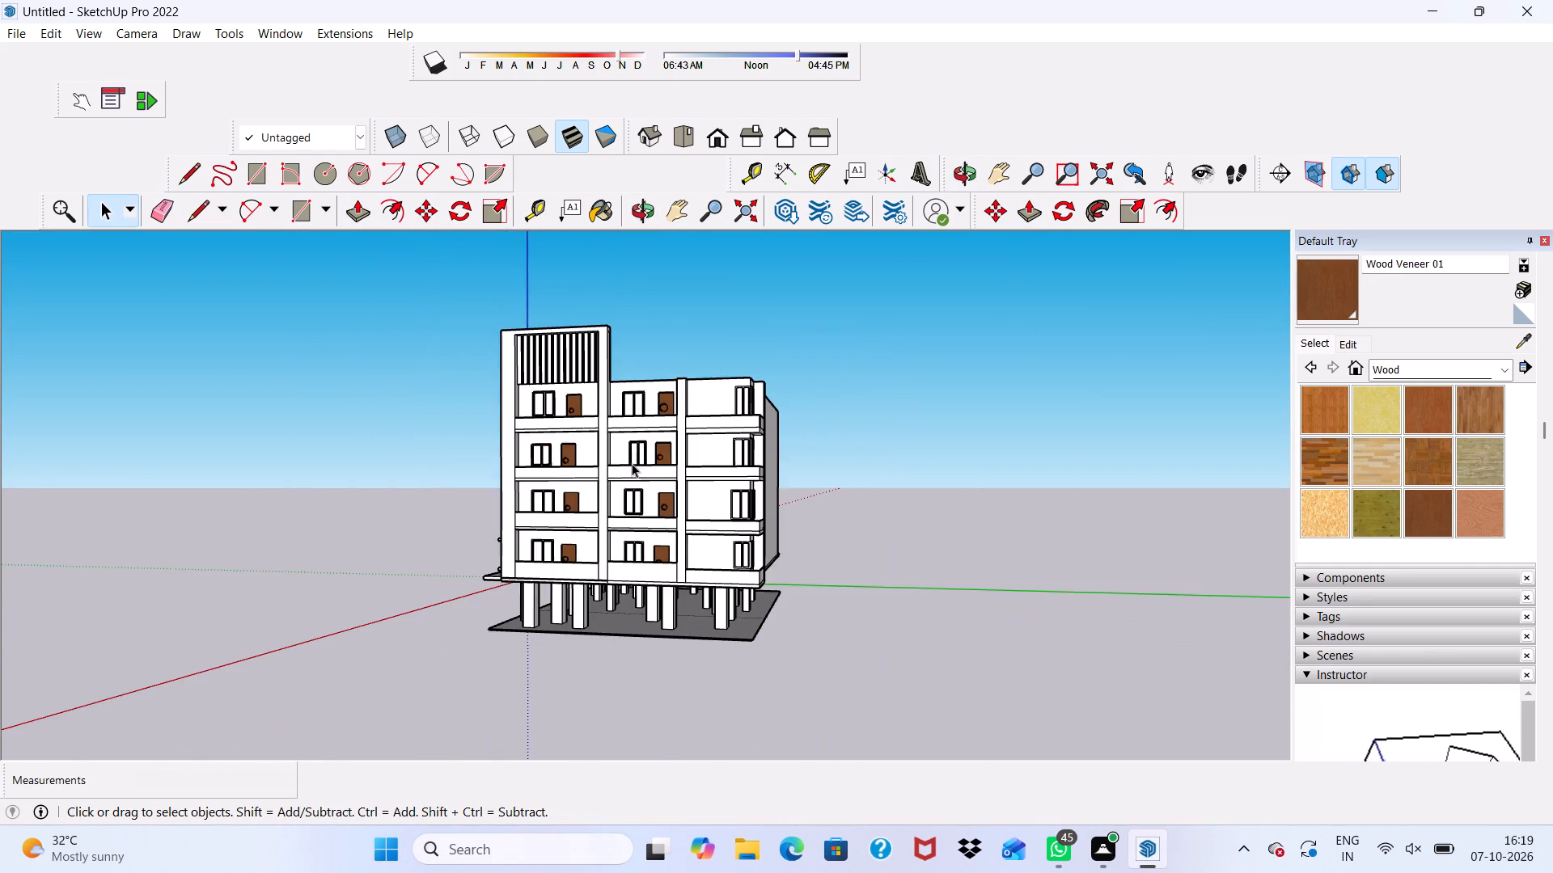
{"action": "middle_click_drag", "start_coordinate": [632, 463], "coordinate": [661, 411]}
{"action": "scroll", "coordinate": [563, 432], "scroll_direction": "up", "scroll_amount": 4}
{"action": "scroll", "coordinate": [663, 365], "scroll_direction": "down", "scroll_amount": 5}
{"action": "middle_click_drag", "start_coordinate": [662, 365], "coordinate": [671, 470]}
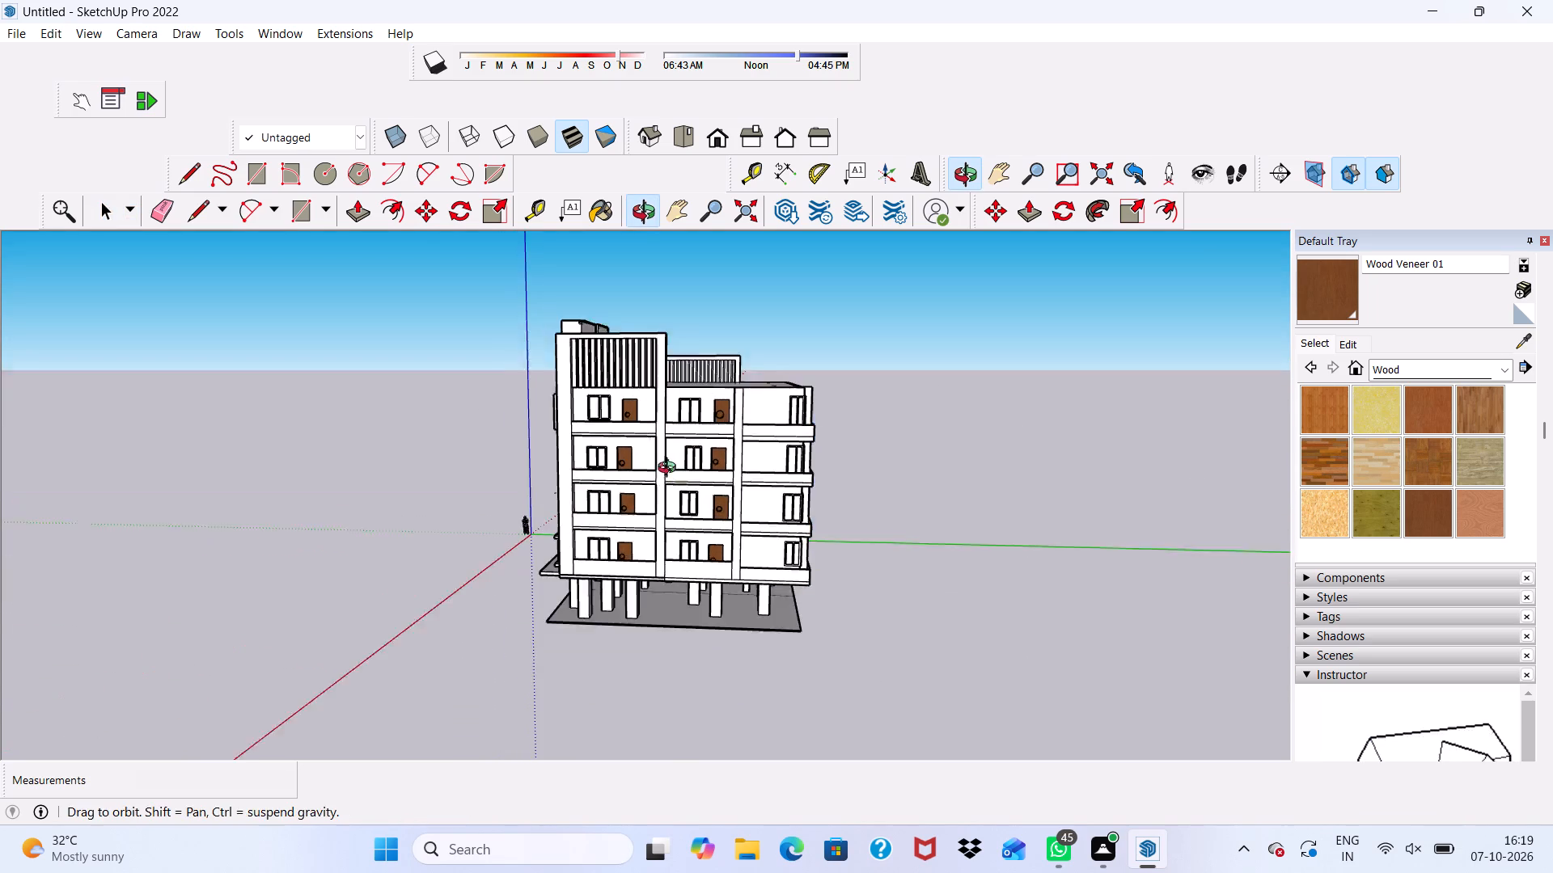
{"action": "middle_click_drag", "start_coordinate": [671, 470], "coordinate": [672, 491]}
{"action": "scroll", "coordinate": [602, 452], "scroll_direction": "up", "scroll_amount": 15}
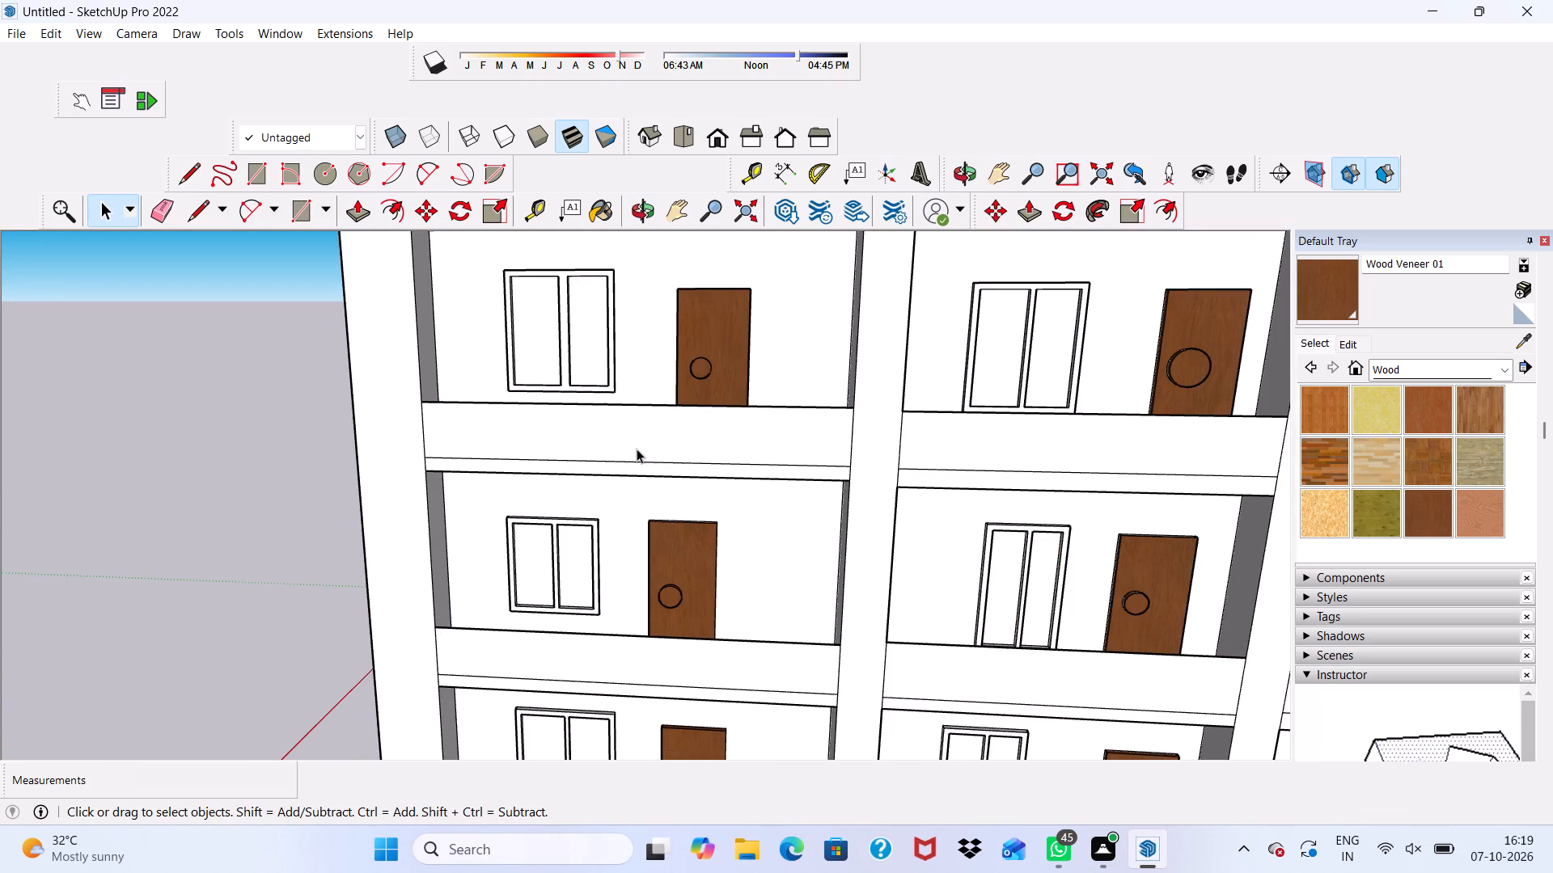
{"action": "scroll", "coordinate": [637, 449], "scroll_direction": "down", "scroll_amount": 2}
{"action": "middle_click_drag", "start_coordinate": [651, 470], "coordinate": [656, 308]}
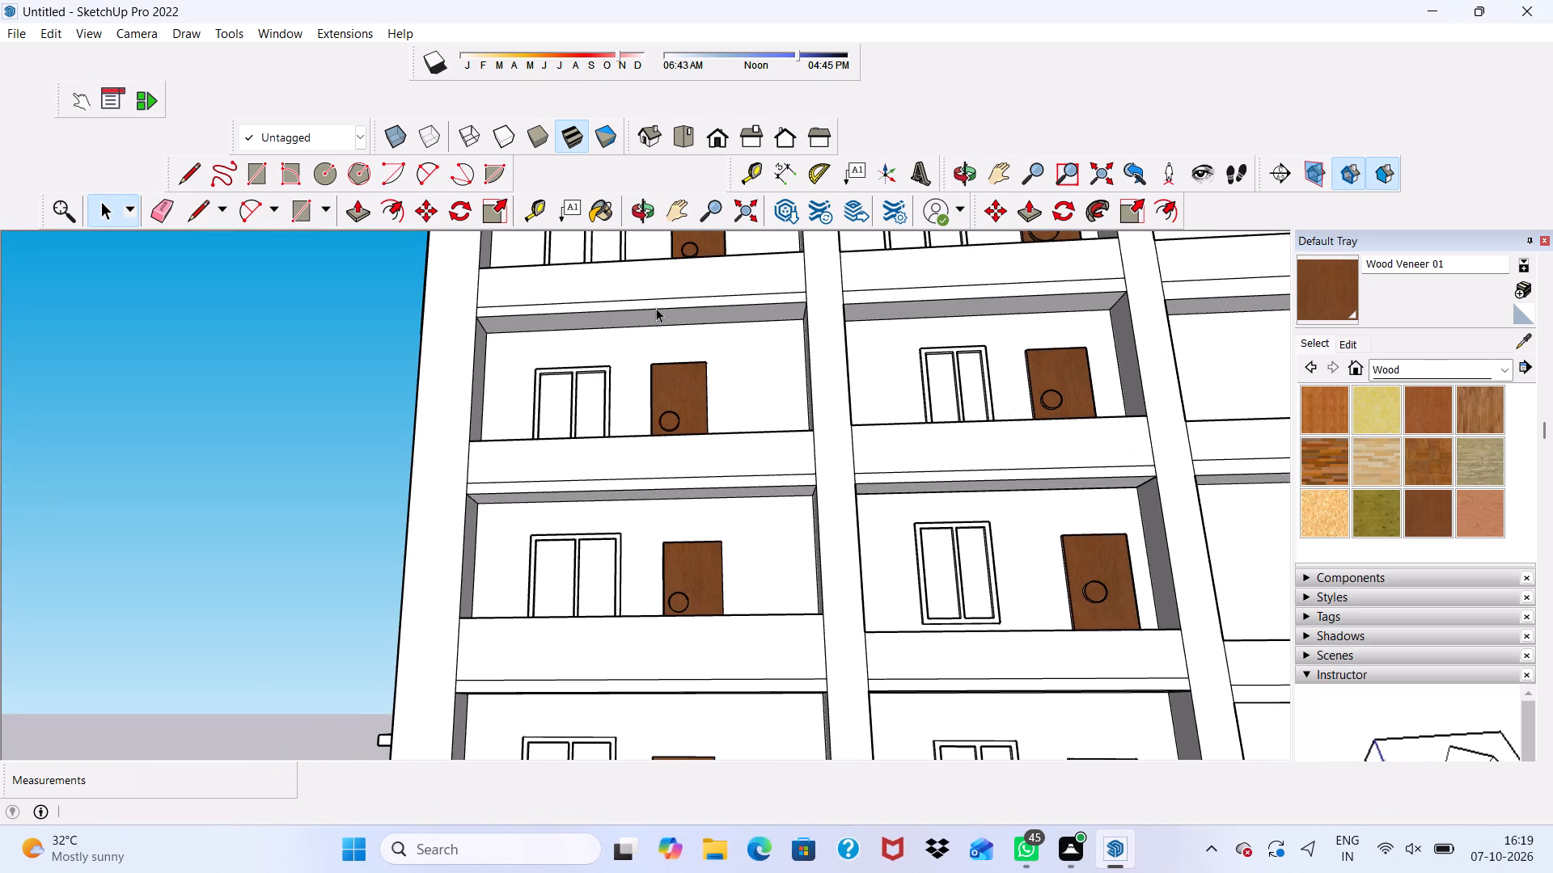
{"action": "scroll", "coordinate": [656, 308], "scroll_direction": "down", "scroll_amount": 4}
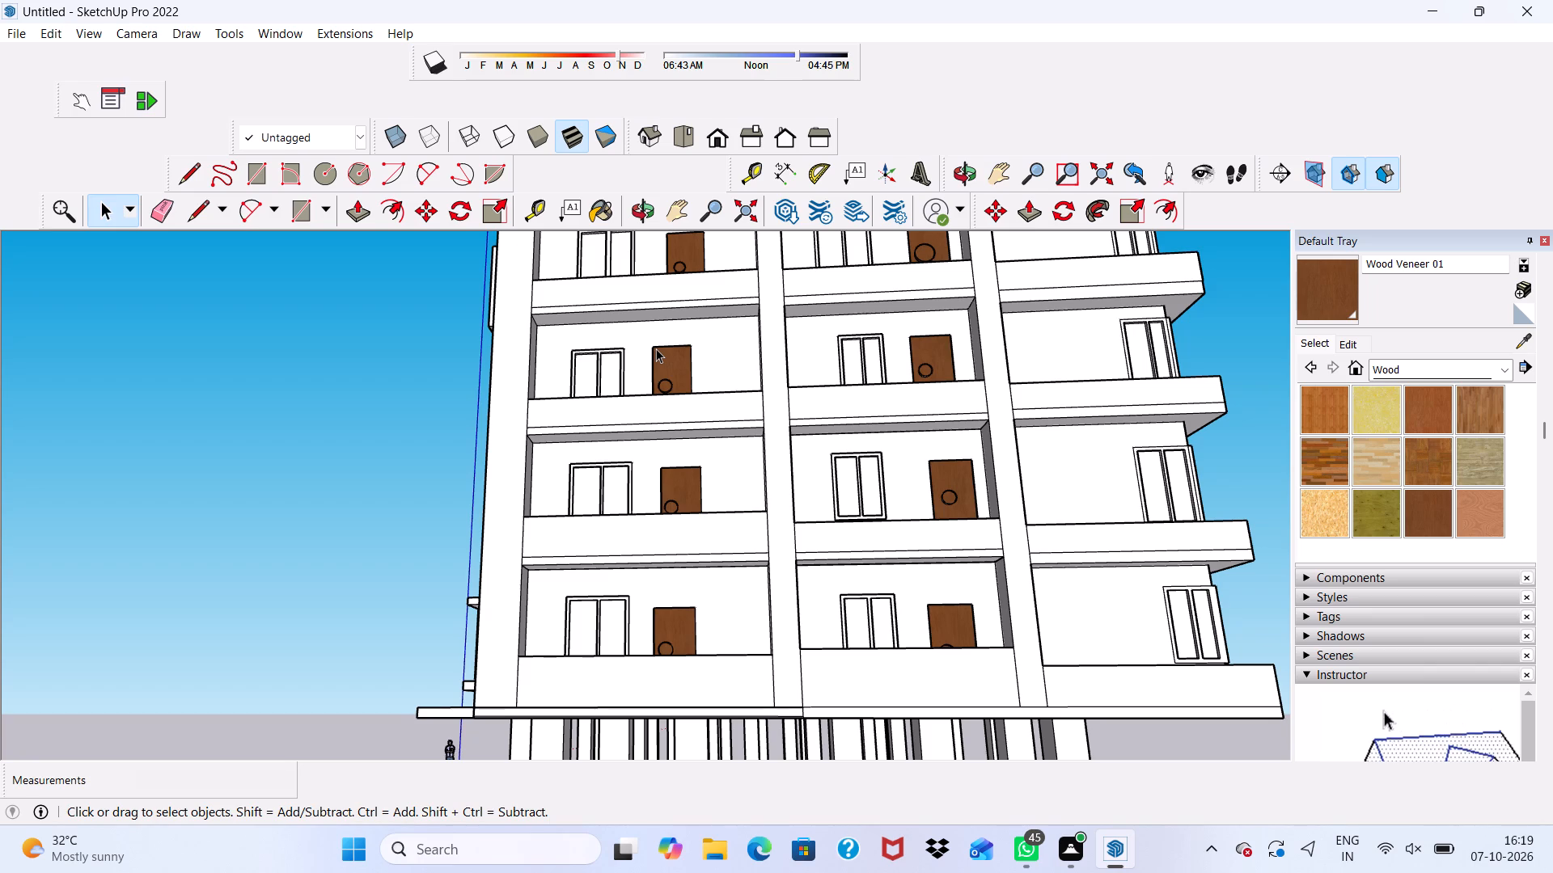
{"action": "scroll", "coordinate": [656, 348], "scroll_direction": "down", "scroll_amount": 1}
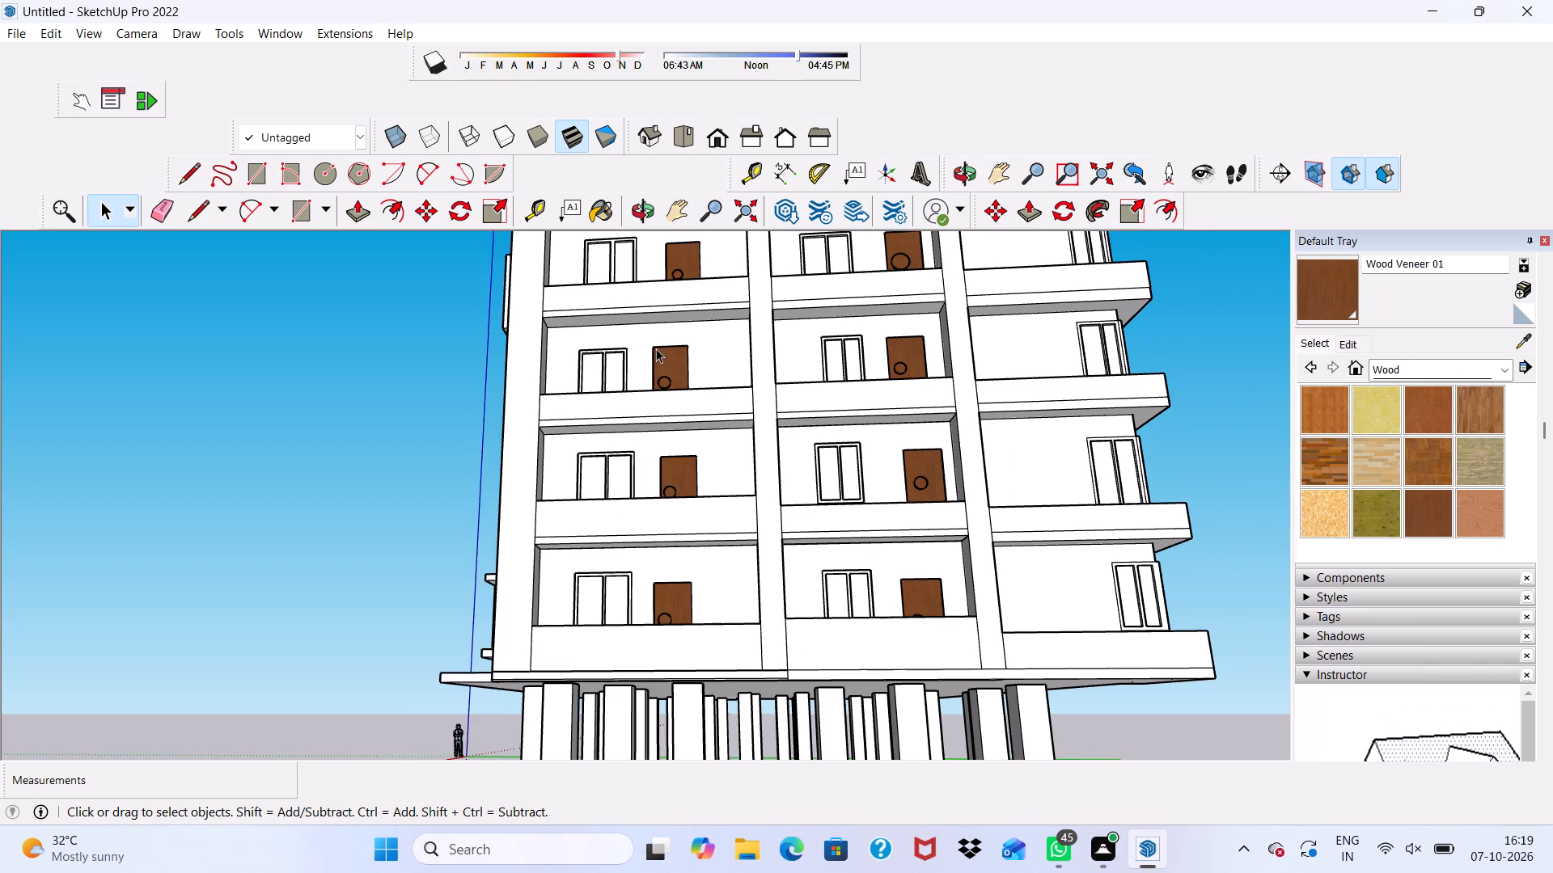
{"action": "scroll", "coordinate": [655, 366], "scroll_direction": "down", "scroll_amount": 5}
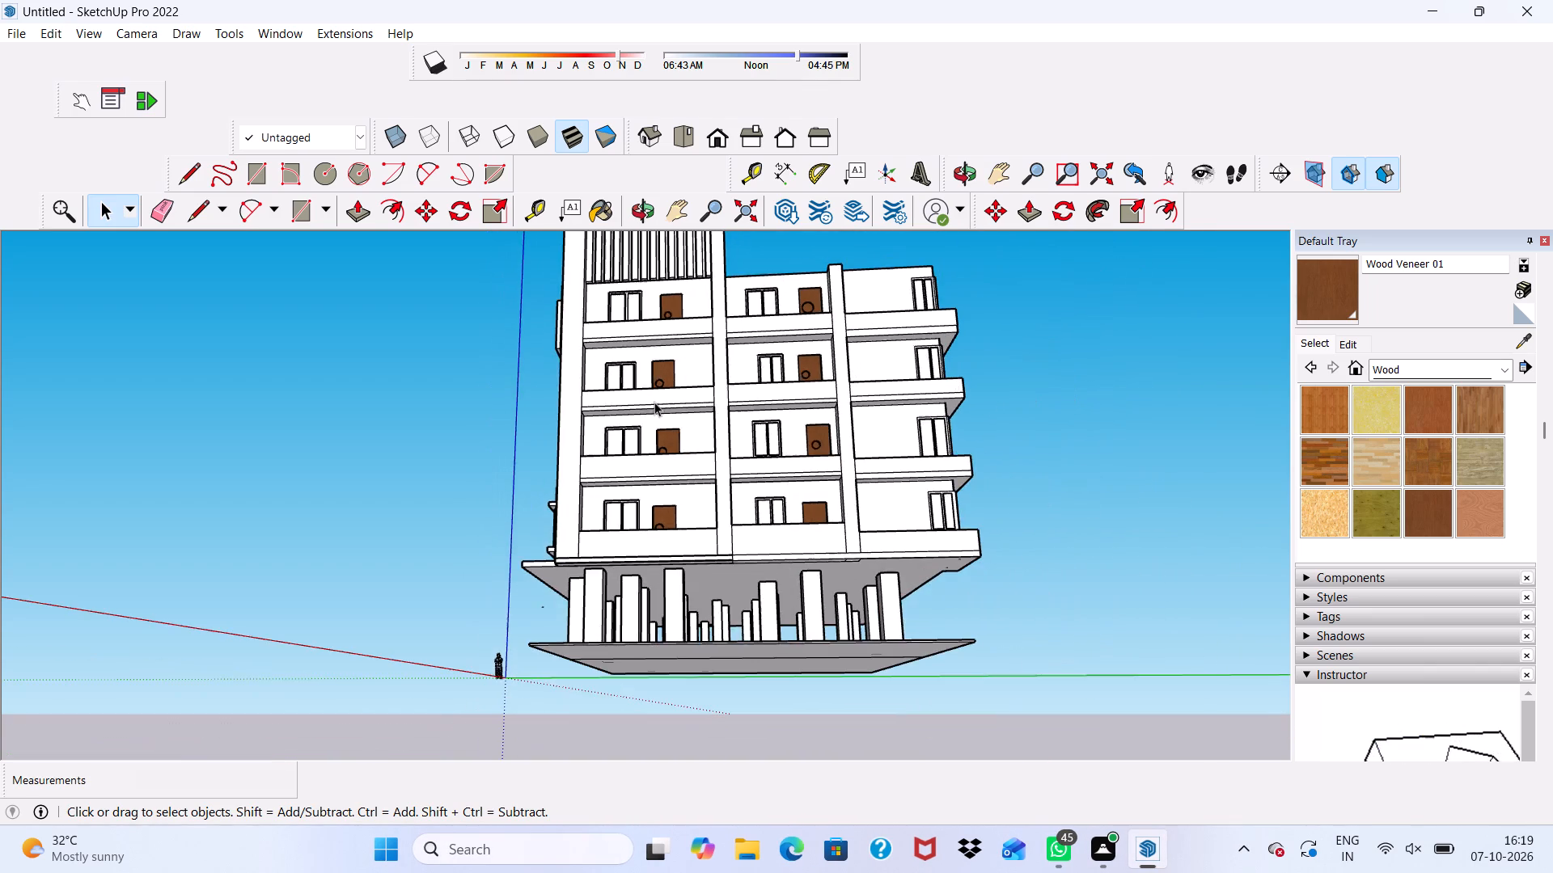
{"action": "scroll", "coordinate": [579, 417], "scroll_direction": "down", "scroll_amount": 1}
{"action": "middle_click_drag", "start_coordinate": [579, 417], "coordinate": [584, 551]}
{"action": "scroll", "coordinate": [564, 415], "scroll_direction": "up", "scroll_amount": 5}
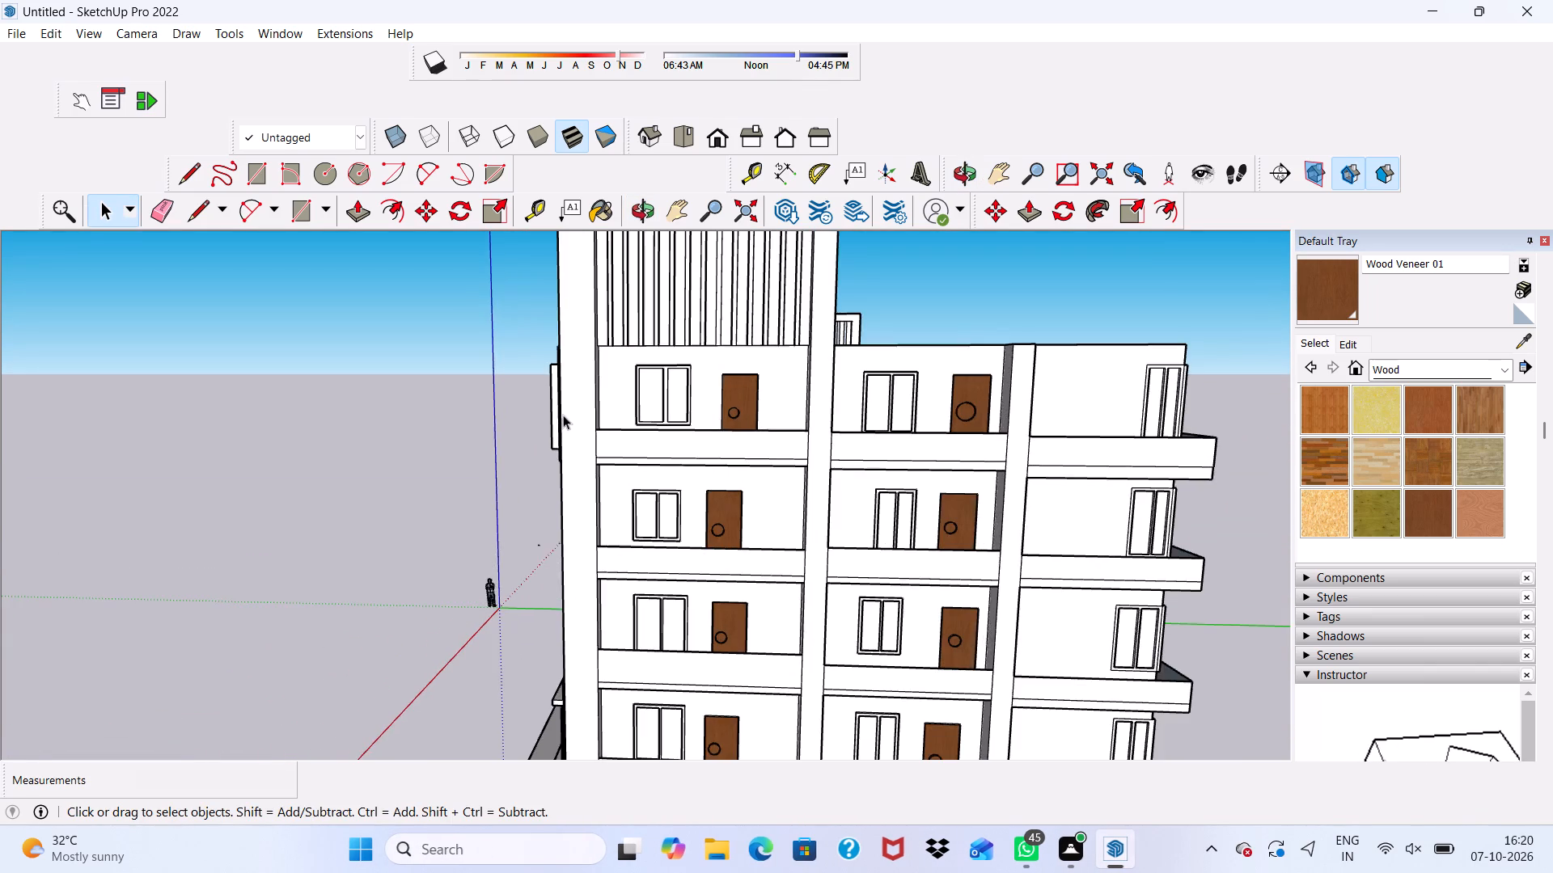
{"action": "middle_click_drag", "start_coordinate": [563, 415], "coordinate": [958, 453]}
{"action": "scroll", "coordinate": [822, 467], "scroll_direction": "down", "scroll_amount": 1}
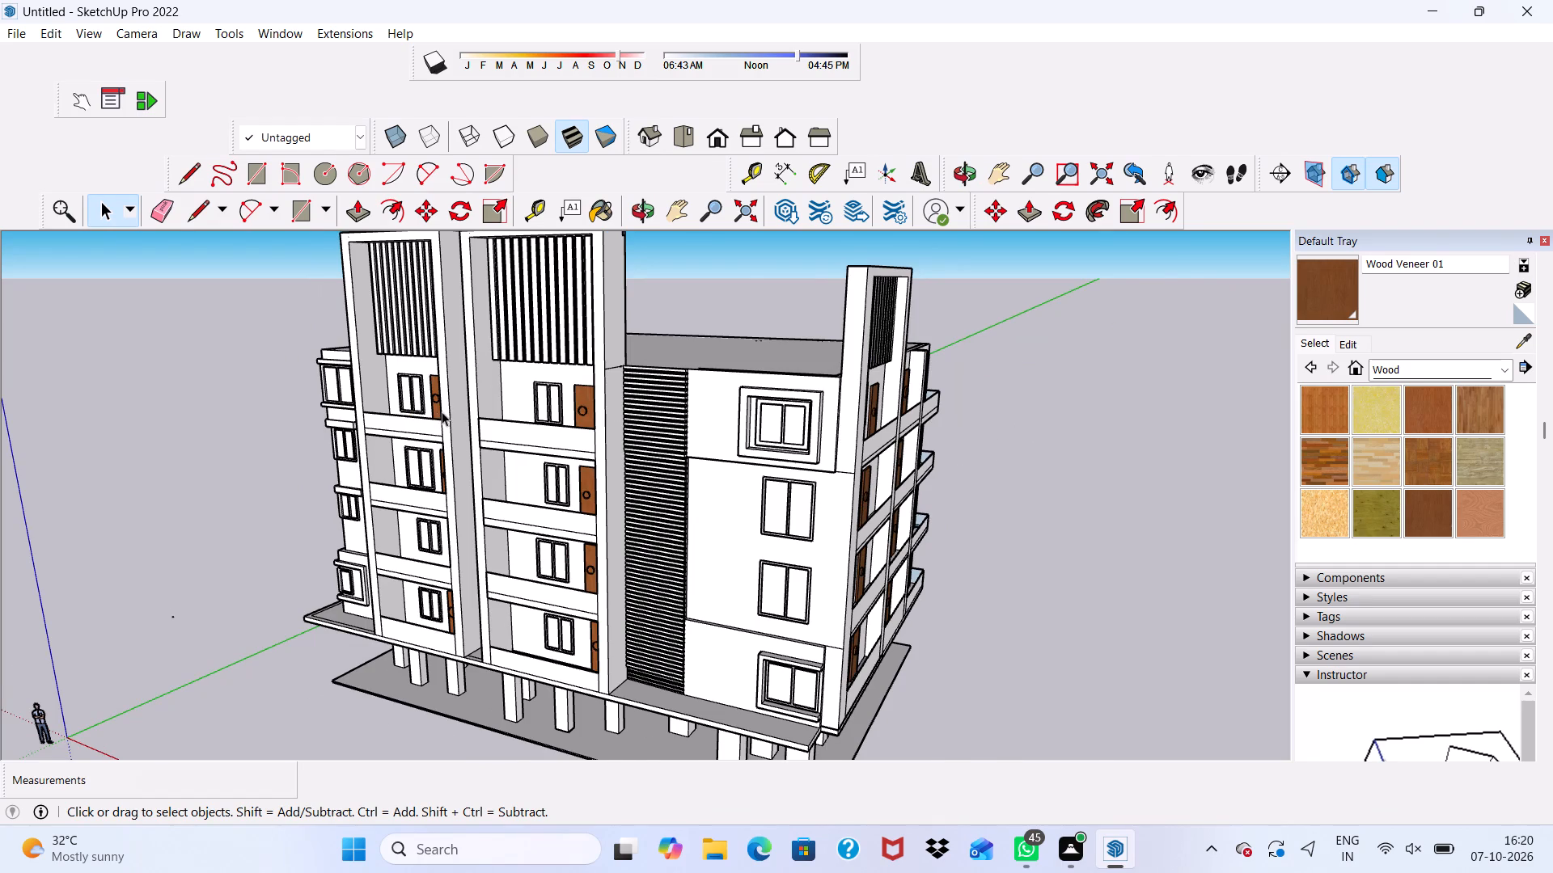
{"action": "scroll", "coordinate": [442, 411], "scroll_direction": "up", "scroll_amount": 4}
{"action": "scroll", "coordinate": [451, 410], "scroll_direction": "down", "scroll_amount": 7}
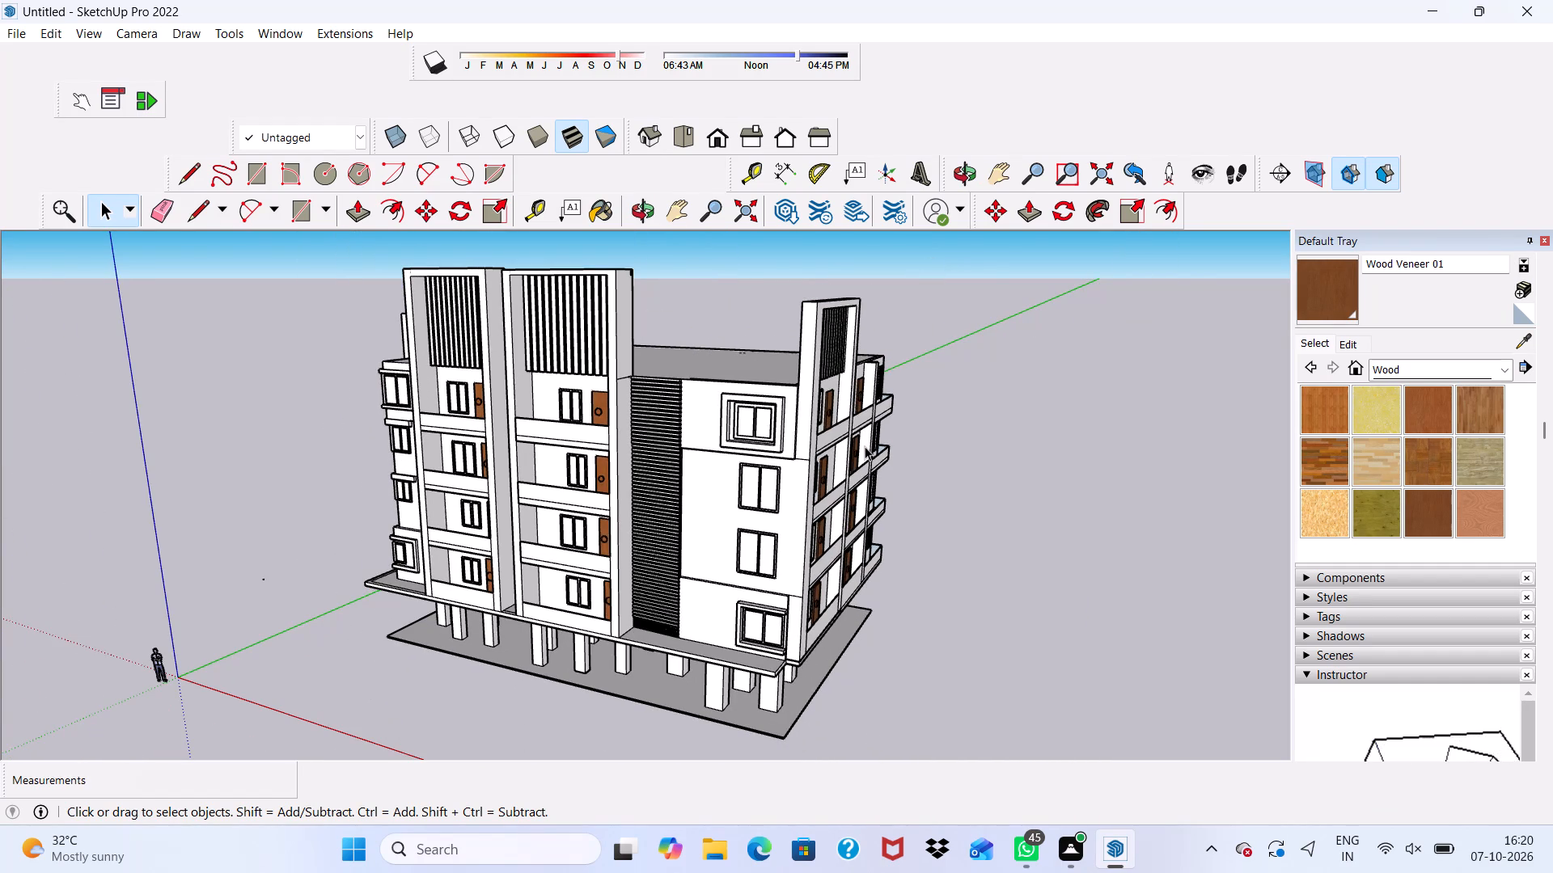
{"action": "scroll", "coordinate": [832, 454], "scroll_direction": "up", "scroll_amount": 1}
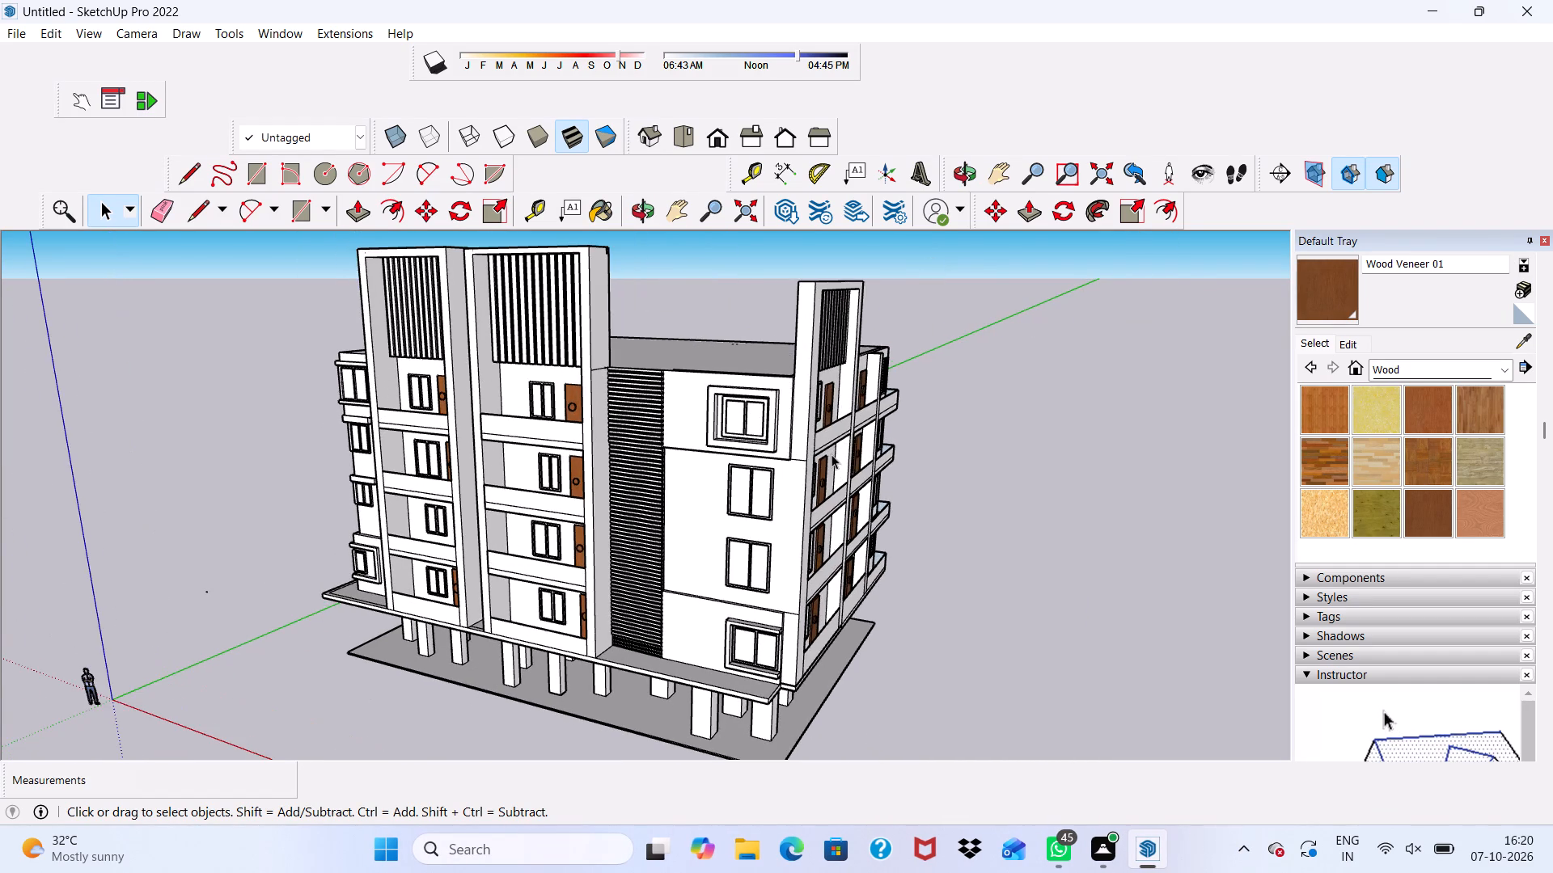
{"action": "scroll", "coordinate": [832, 454], "scroll_direction": "down", "scroll_amount": 4}
Switch the material library from Wood to the Colors-Named collection.
{"action": "scroll", "coordinate": [1387, 453], "scroll_direction": "down", "scroll_amount": 4}
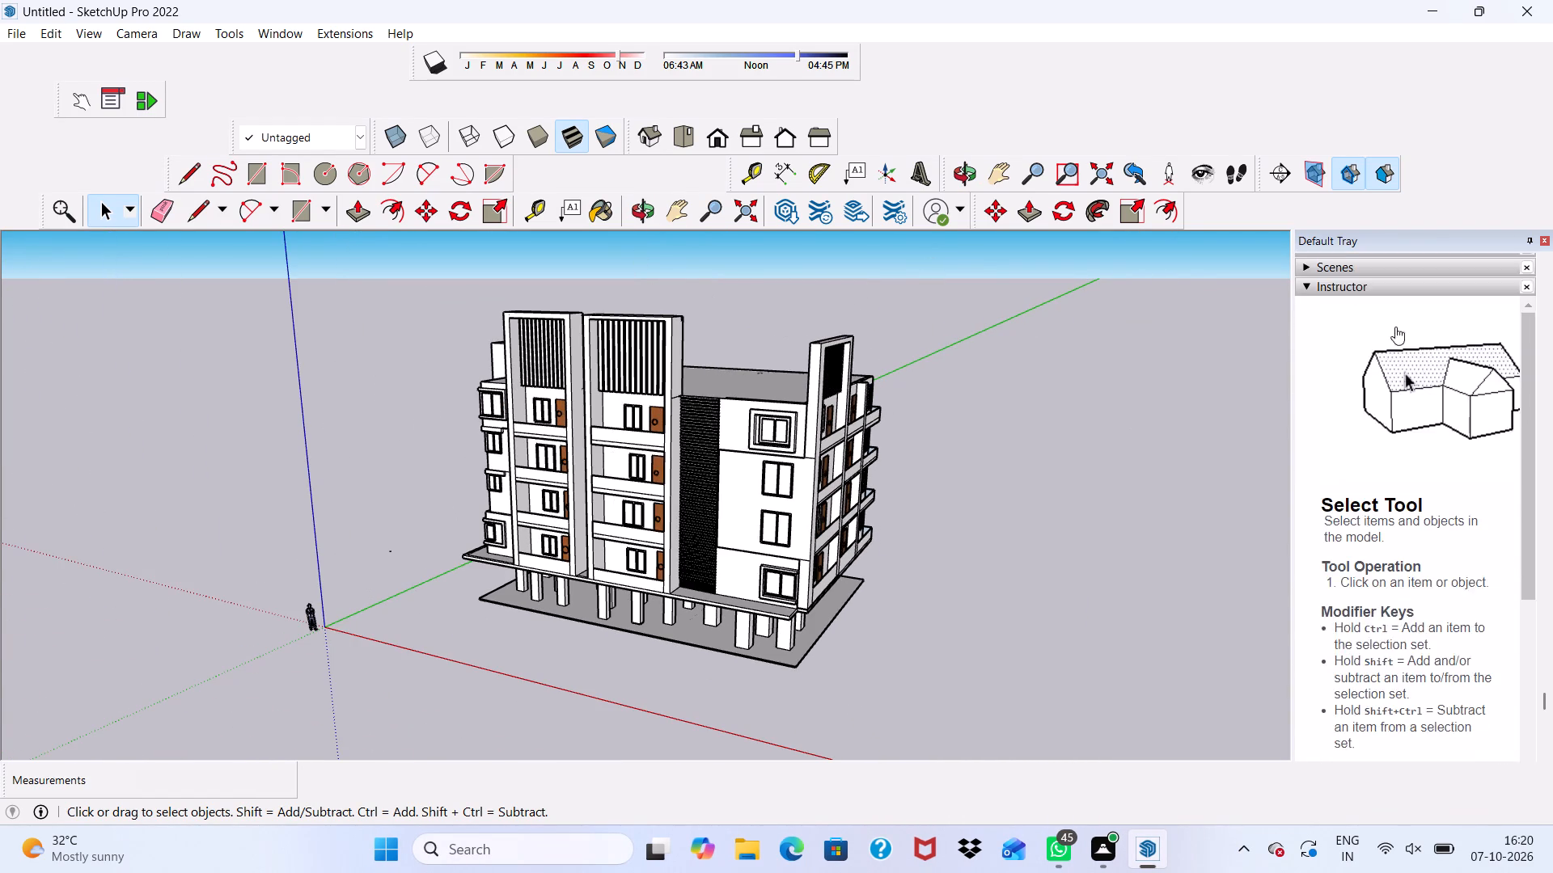
{"action": "scroll", "coordinate": [1403, 313], "scroll_direction": "up", "scroll_amount": 7}
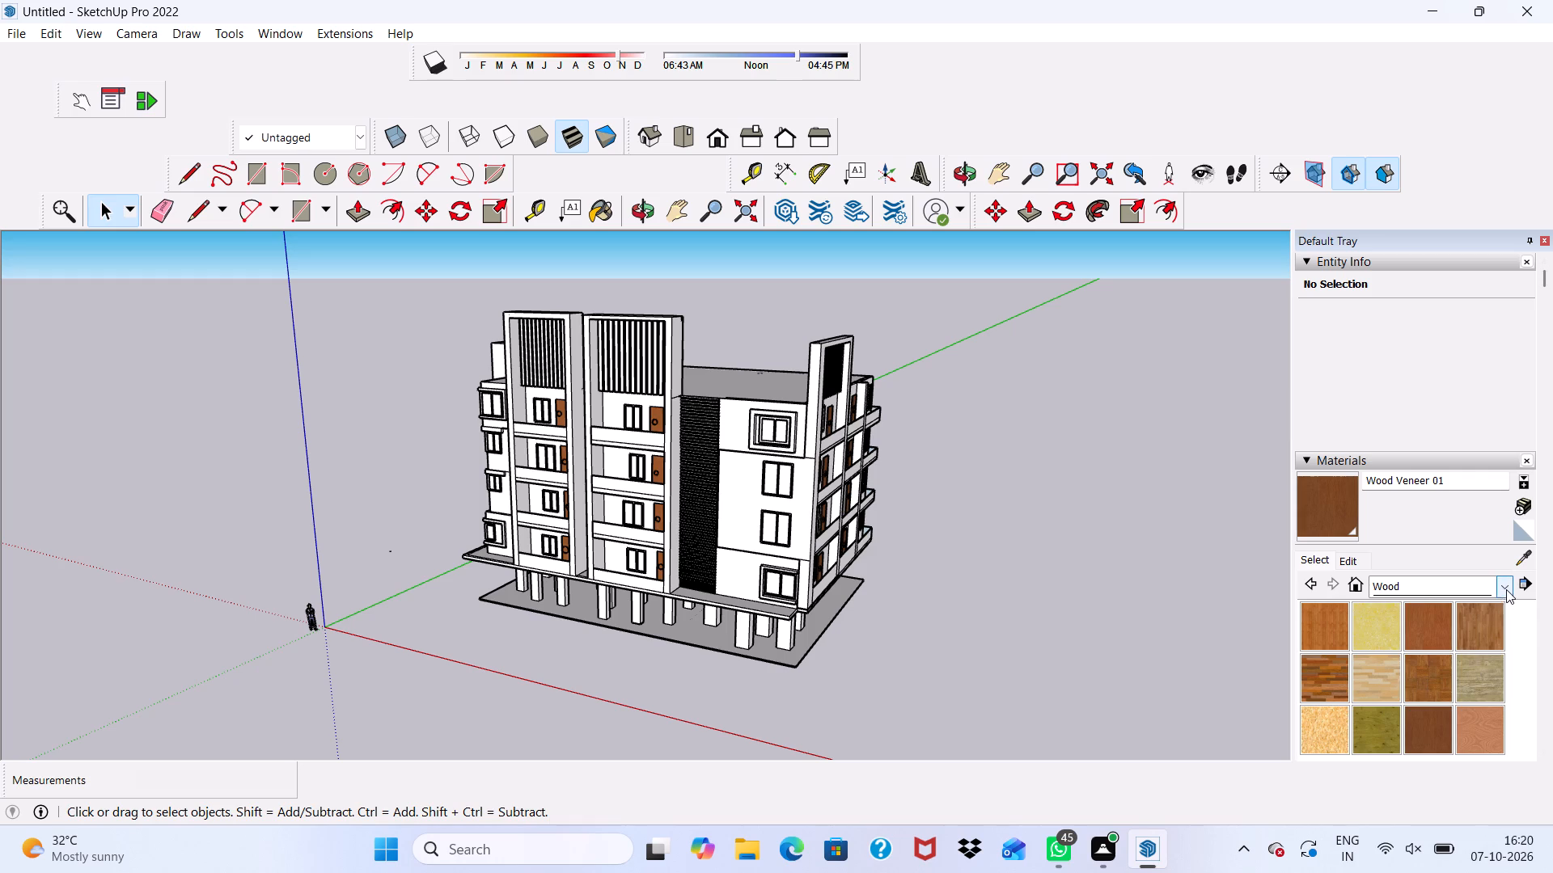
{"action": "left_click", "coordinate": [1506, 589]}
{"action": "left_click", "coordinate": [1460, 673]}
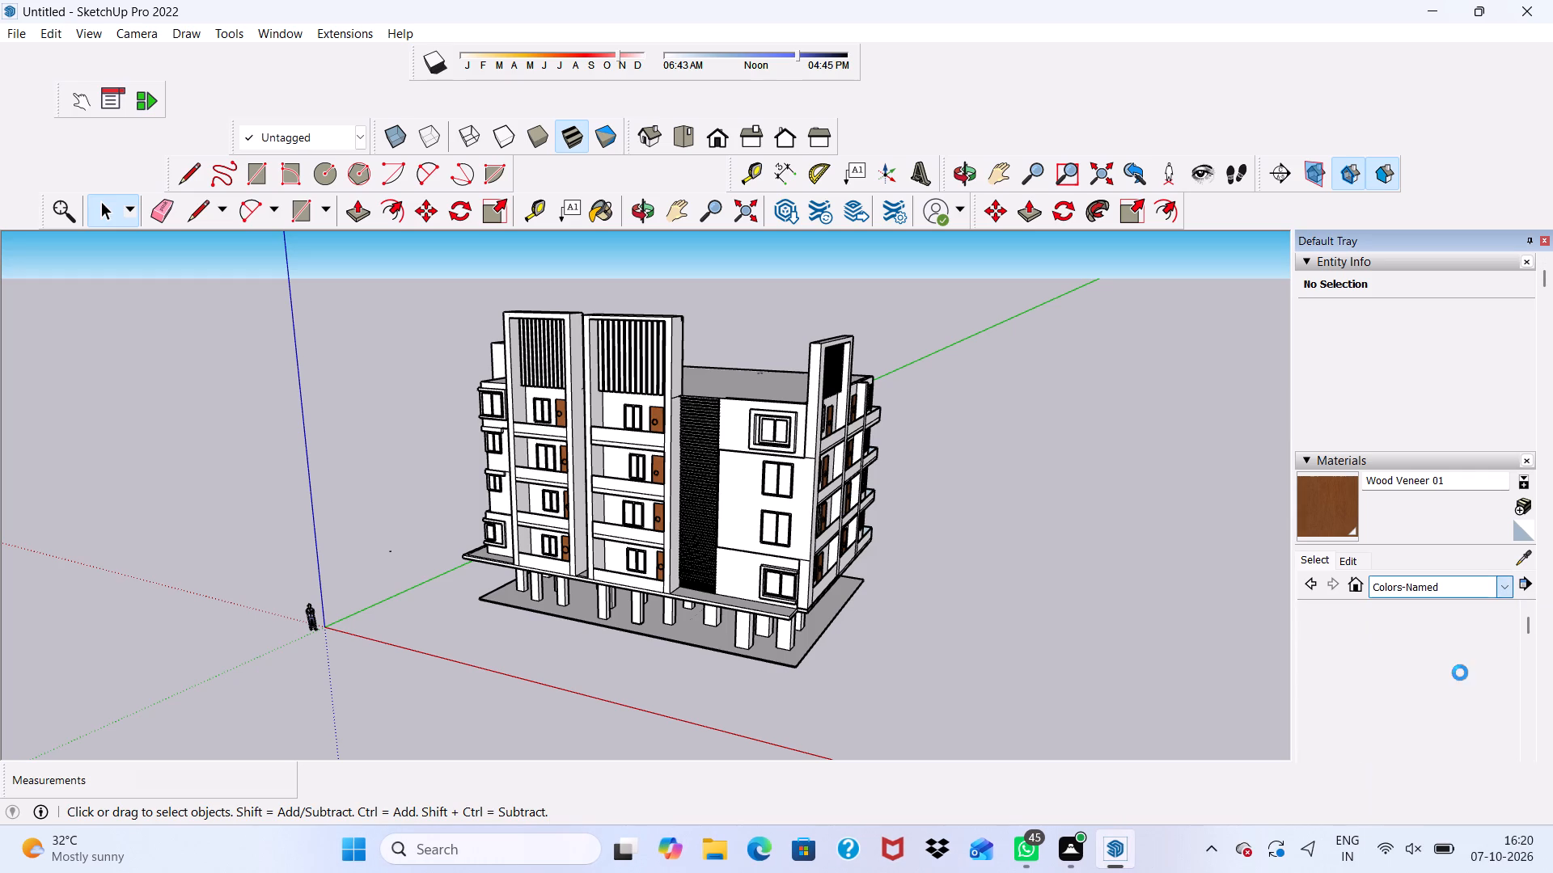
Paint the front face of the top-floor balcony window frame, beside the wooden door, with the named color 0137_Black.
{"action": "scroll", "coordinate": [1449, 667], "scroll_direction": "down", "scroll_amount": 20}
{"action": "scroll", "coordinate": [1449, 667], "scroll_direction": "down", "scroll_amount": 2}
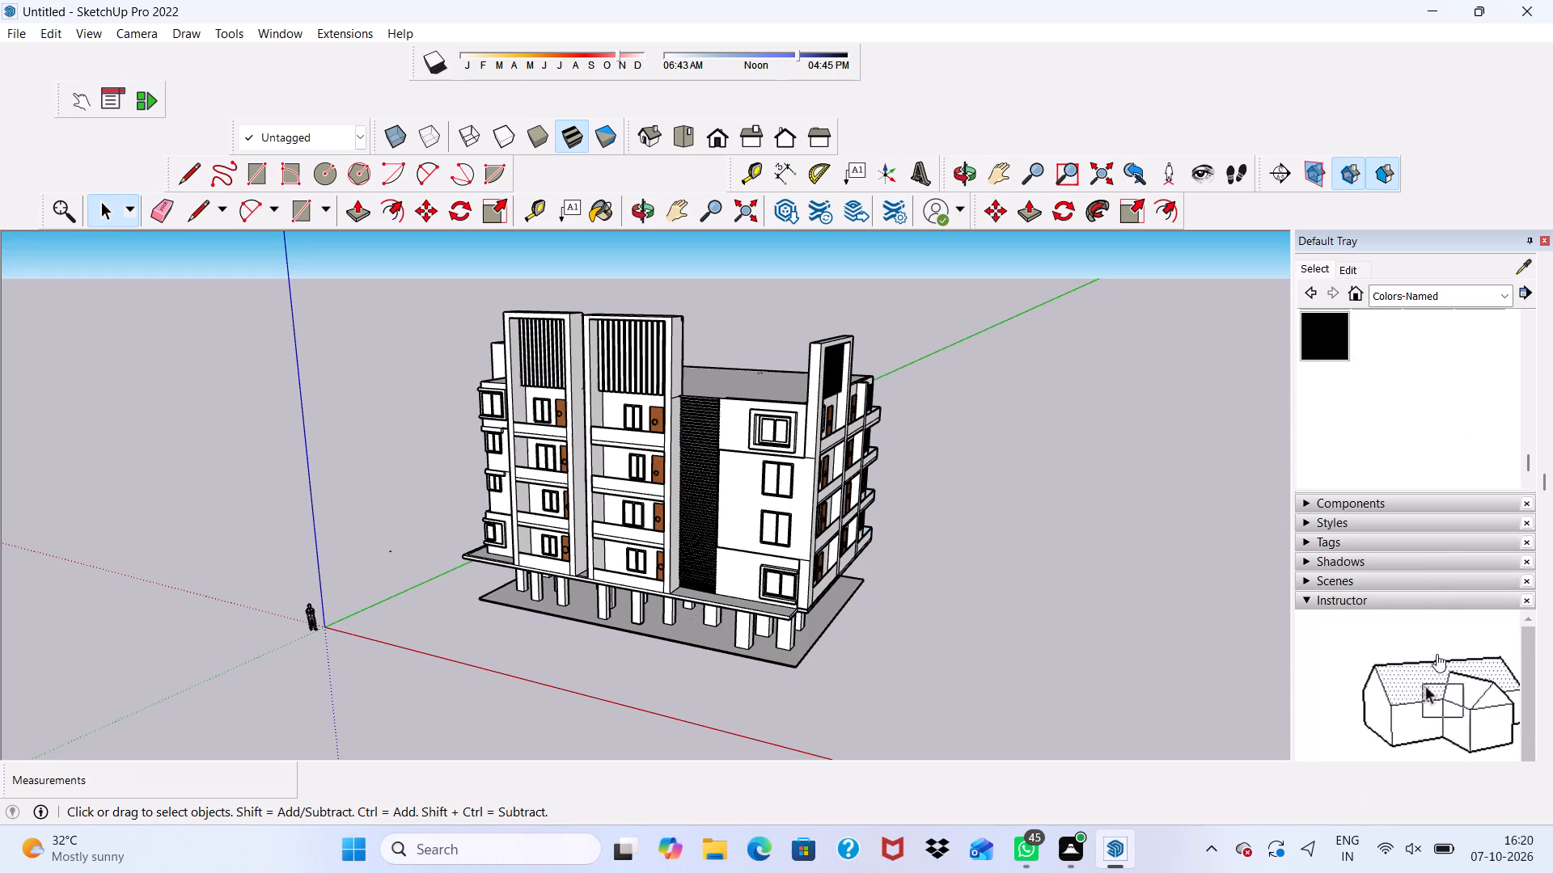
{"action": "left_click", "coordinate": [1316, 335]}
{"action": "scroll", "coordinate": [854, 376], "scroll_direction": "up", "scroll_amount": 4}
{"action": "scroll", "coordinate": [691, 761], "scroll_direction": "up", "scroll_amount": 4}
{"action": "scroll", "coordinate": [629, 740], "scroll_direction": "down", "scroll_amount": 4}
{"action": "scroll", "coordinate": [493, 537], "scroll_direction": "up", "scroll_amount": 20}
{"action": "scroll", "coordinate": [493, 537], "scroll_direction": "up", "scroll_amount": 6}
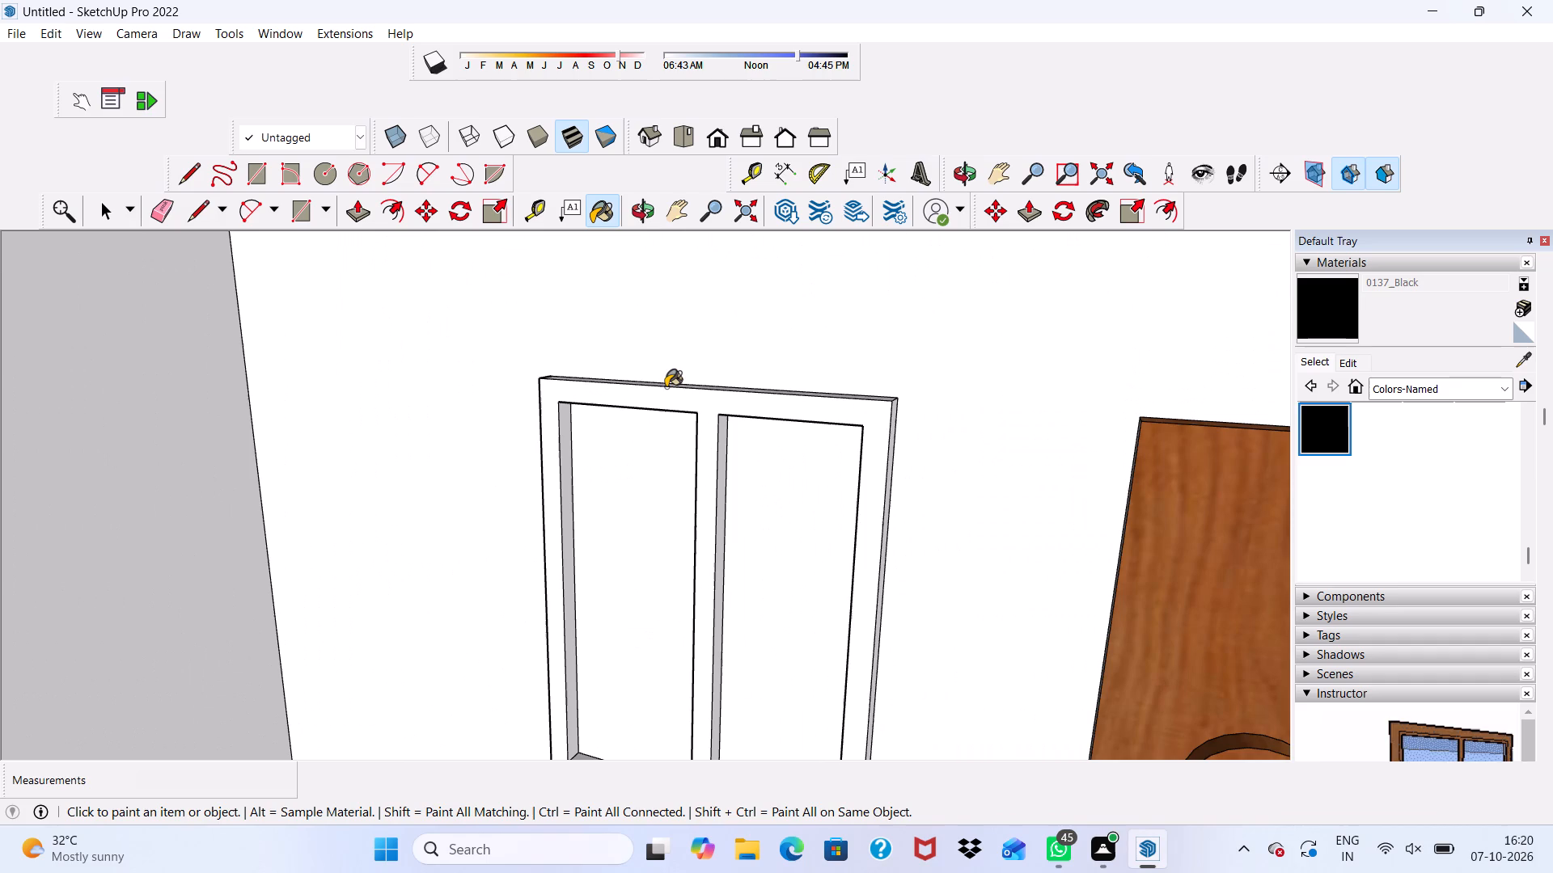
{"action": "left_click", "coordinate": [669, 394]}
{"action": "scroll", "coordinate": [709, 418], "scroll_direction": "up", "scroll_amount": 4}
{"action": "left_click", "coordinate": [729, 449]}
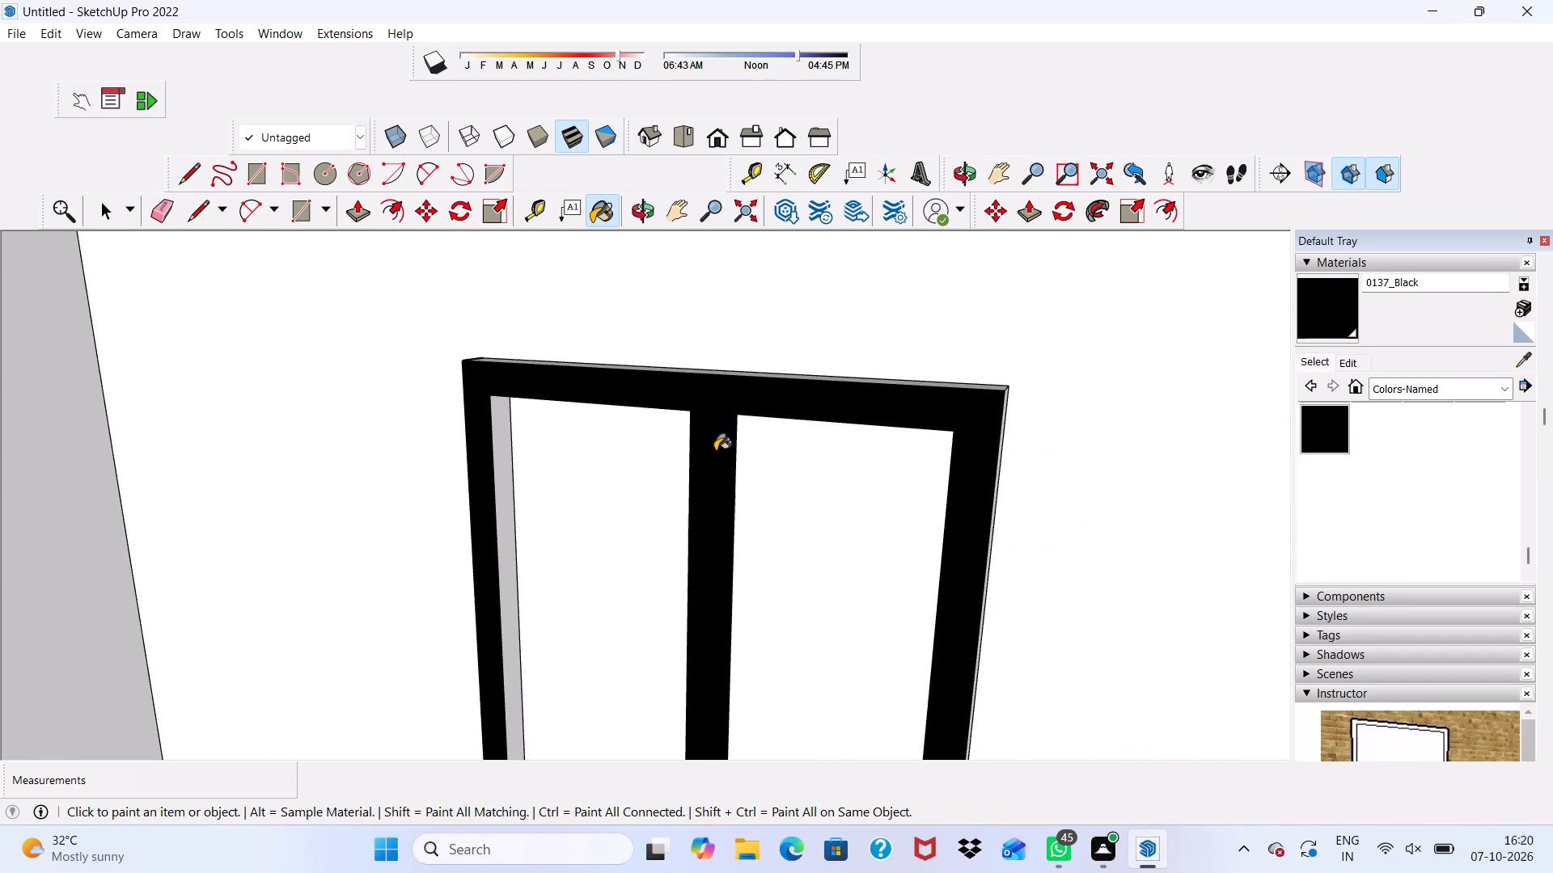
Paint the left side of the mullion and the top edge of the top-floor window frame 0137_Black.
{"action": "middle_click_drag", "start_coordinate": [679, 457], "coordinate": [923, 403]}
{"action": "scroll", "coordinate": [511, 533], "scroll_direction": "up", "scroll_amount": 4}
{"action": "left_click", "coordinate": [756, 466]}
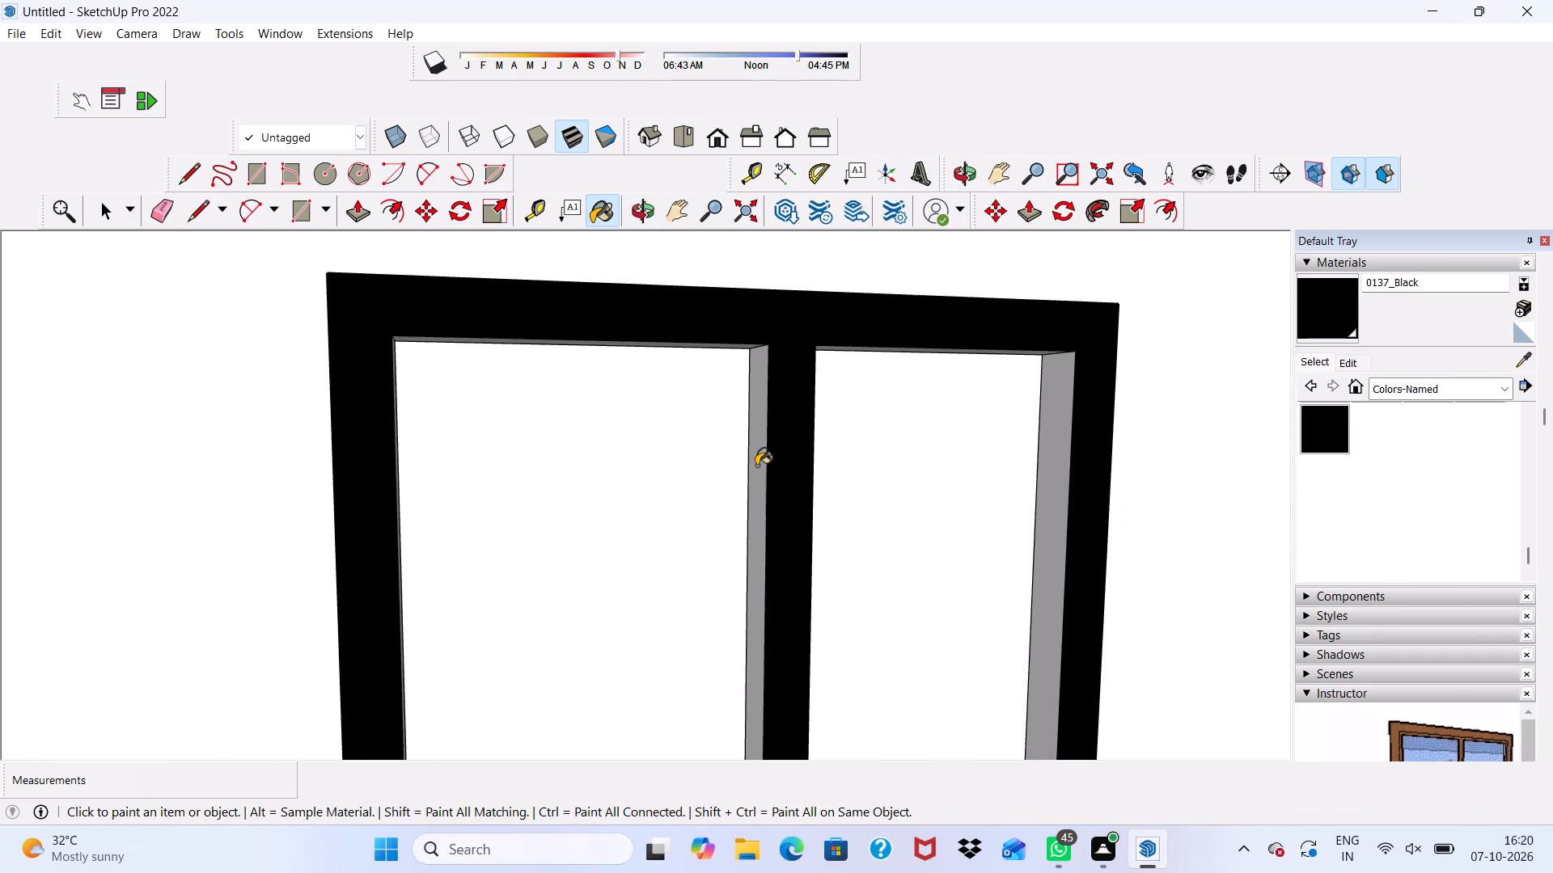
{"action": "scroll", "coordinate": [740, 464], "scroll_direction": "down", "scroll_amount": 15}
{"action": "scroll", "coordinate": [809, 440], "scroll_direction": "down", "scroll_amount": 1}
{"action": "middle_click_drag", "start_coordinate": [811, 447], "coordinate": [725, 590]}
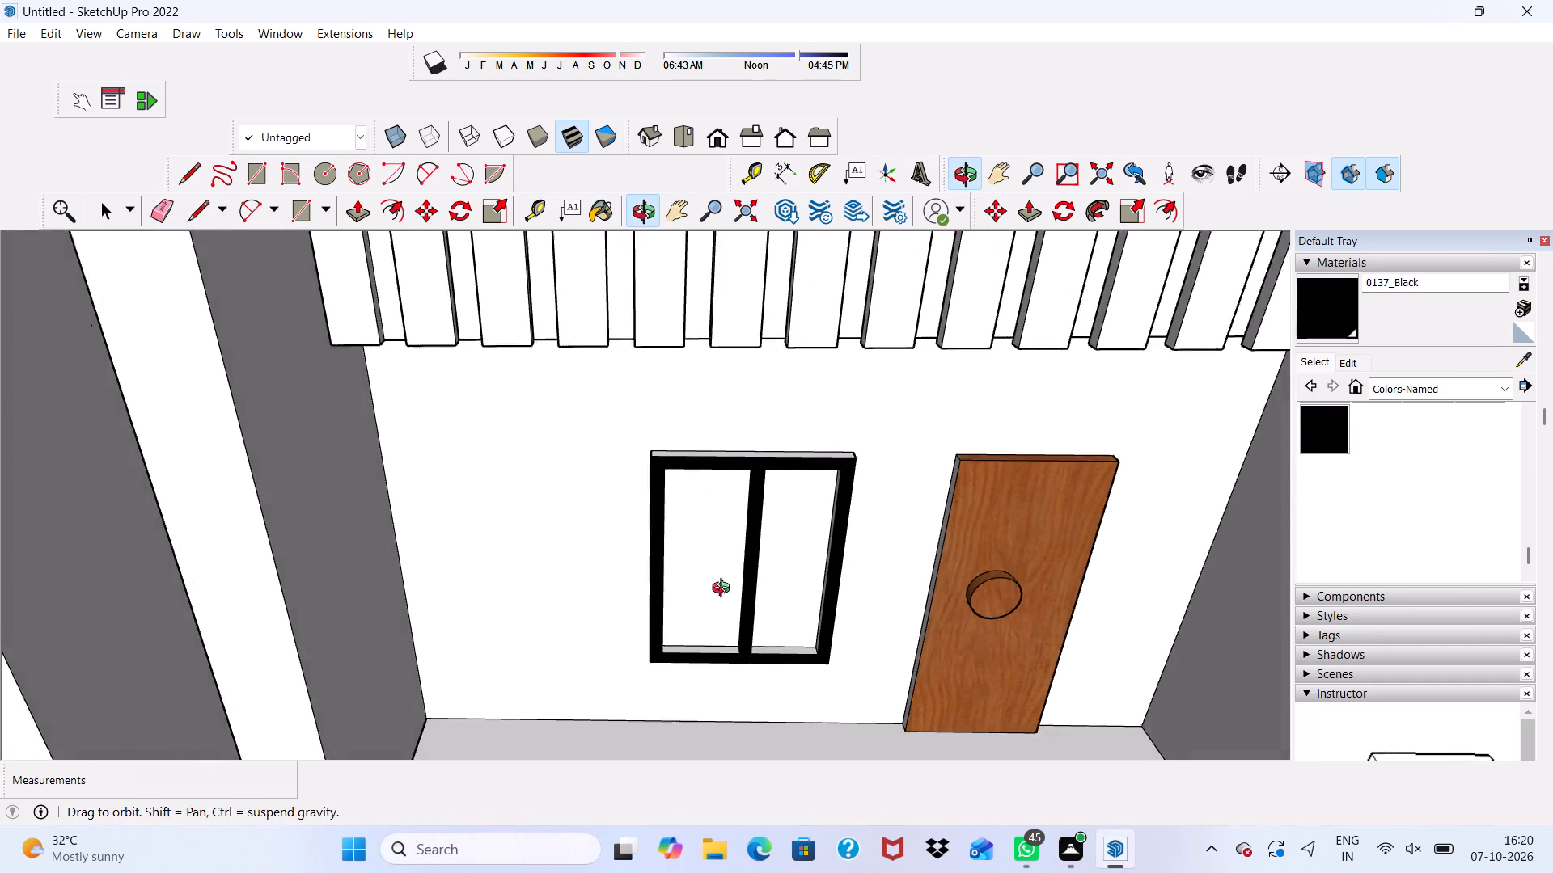
{"action": "middle_click_drag", "start_coordinate": [725, 590], "coordinate": [722, 593]}
{"action": "scroll", "coordinate": [755, 464], "scroll_direction": "up", "scroll_amount": 8}
{"action": "left_click", "coordinate": [760, 445]}
Paint the inner face of the right jamb and the outer left side of the top-floor window frame 0137_Black.
{"action": "middle_click_drag", "start_coordinate": [840, 497], "coordinate": [983, 432]}
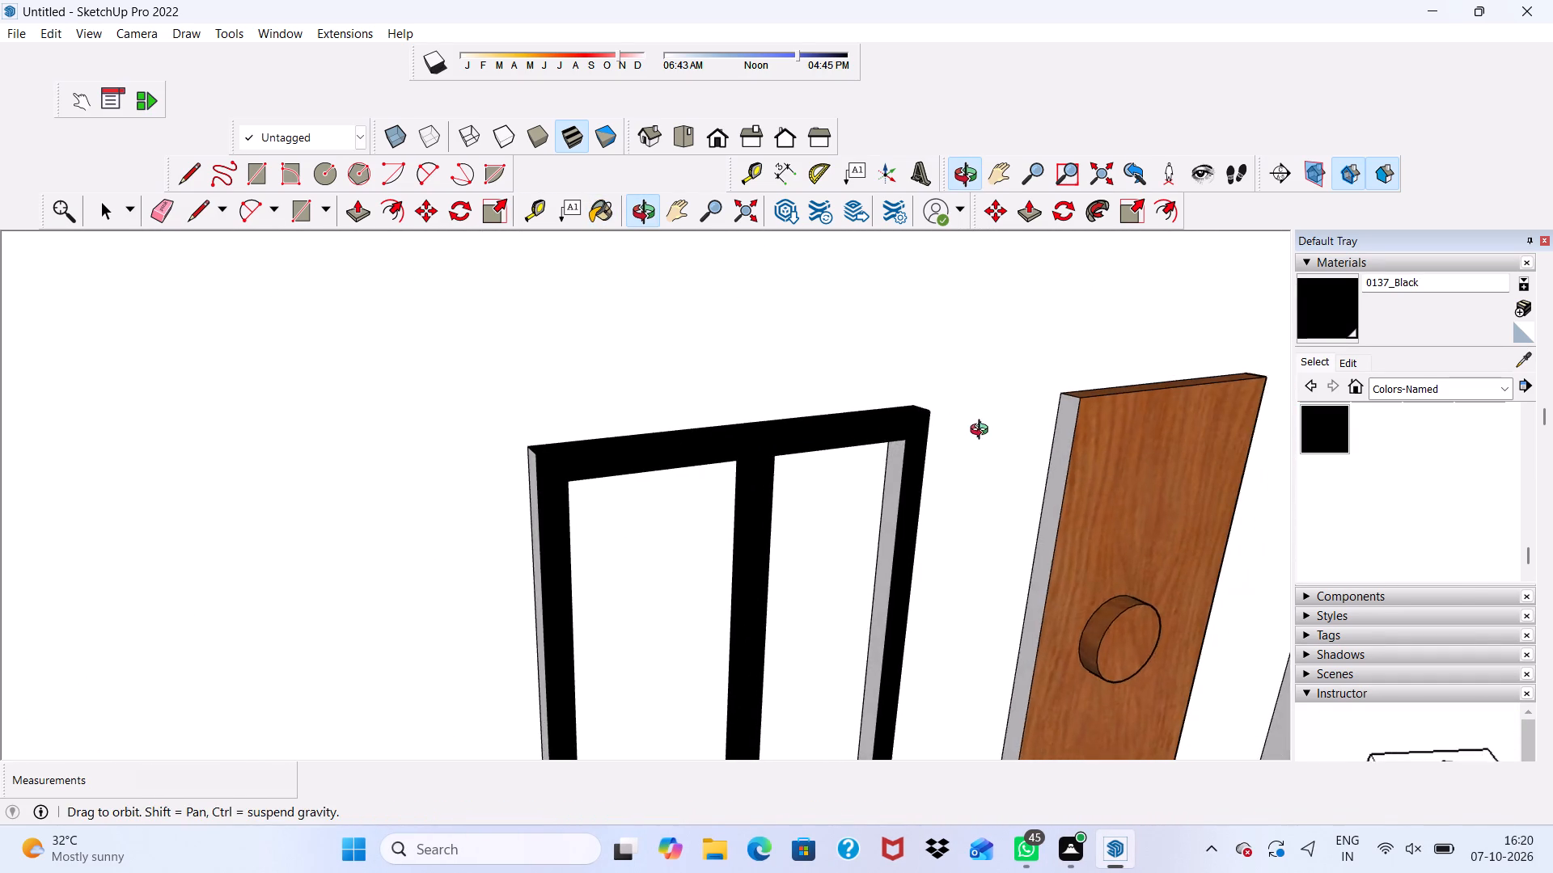
{"action": "middle_click_drag", "start_coordinate": [983, 432], "coordinate": [984, 432]}
{"action": "scroll", "coordinate": [964, 440], "scroll_direction": "up", "scroll_amount": 3}
{"action": "left_click", "coordinate": [876, 504]}
{"action": "scroll", "coordinate": [864, 500], "scroll_direction": "down", "scroll_amount": 9}
{"action": "scroll", "coordinate": [650, 584], "scroll_direction": "up", "scroll_amount": 5}
{"action": "left_click", "coordinate": [672, 556]}
Paint the inner sill faces below both panes of the top-floor window 0137_Black.
{"action": "scroll", "coordinate": [671, 542], "scroll_direction": "down", "scroll_amount": 8}
{"action": "scroll", "coordinate": [725, 757], "scroll_direction": "up", "scroll_amount": 9}
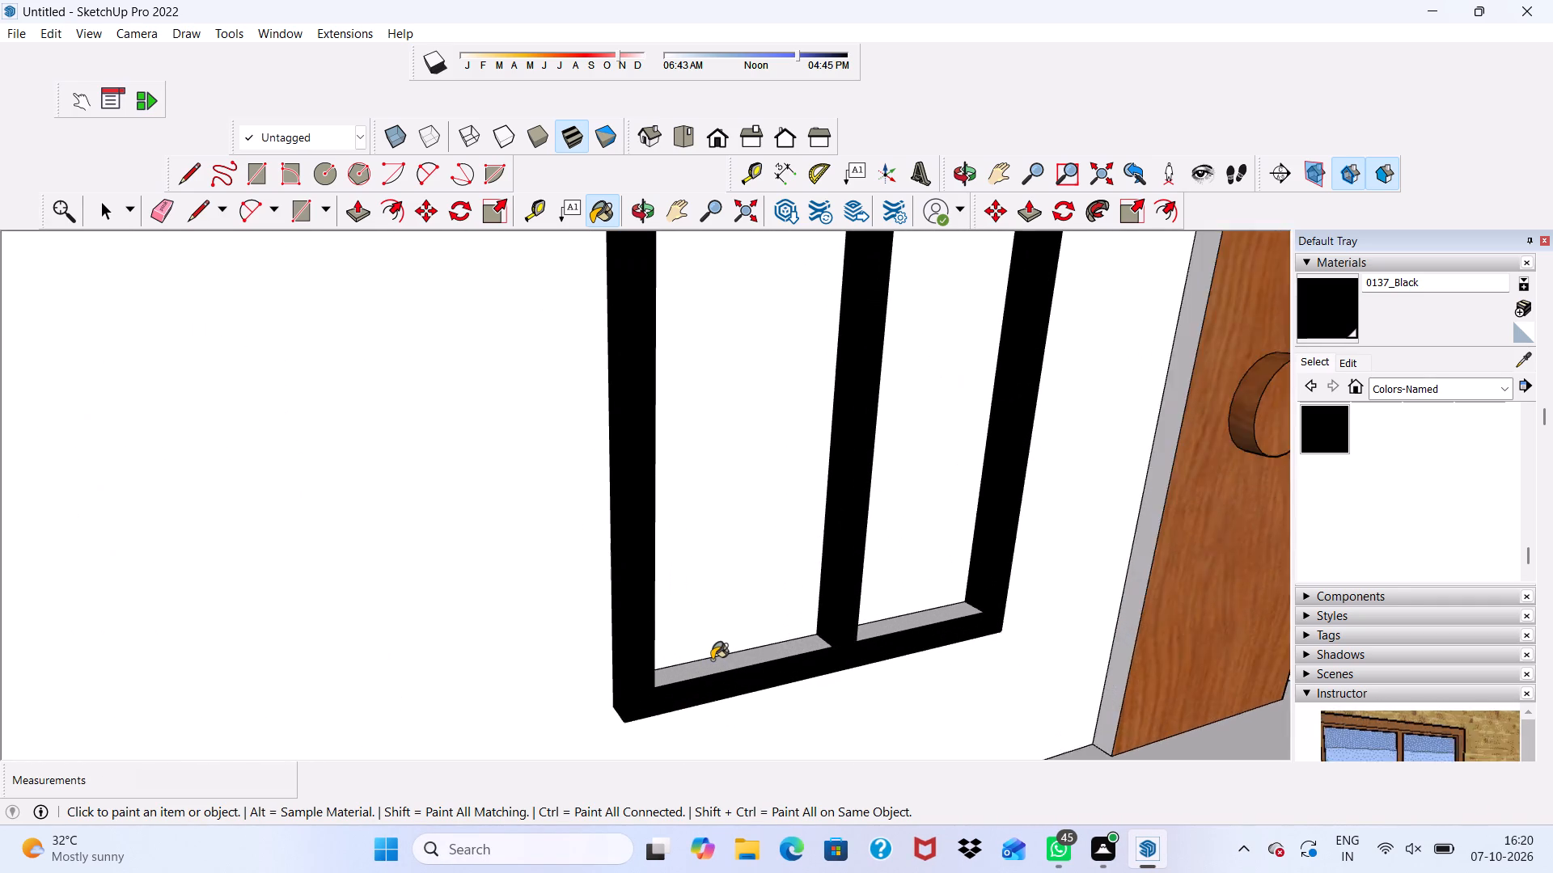
{"action": "scroll", "coordinate": [712, 660], "scroll_direction": "up", "scroll_amount": 2}
{"action": "left_click", "coordinate": [712, 660]}
{"action": "left_click", "coordinate": [950, 611]}
{"action": "scroll", "coordinate": [911, 611], "scroll_direction": "down", "scroll_amount": 8}
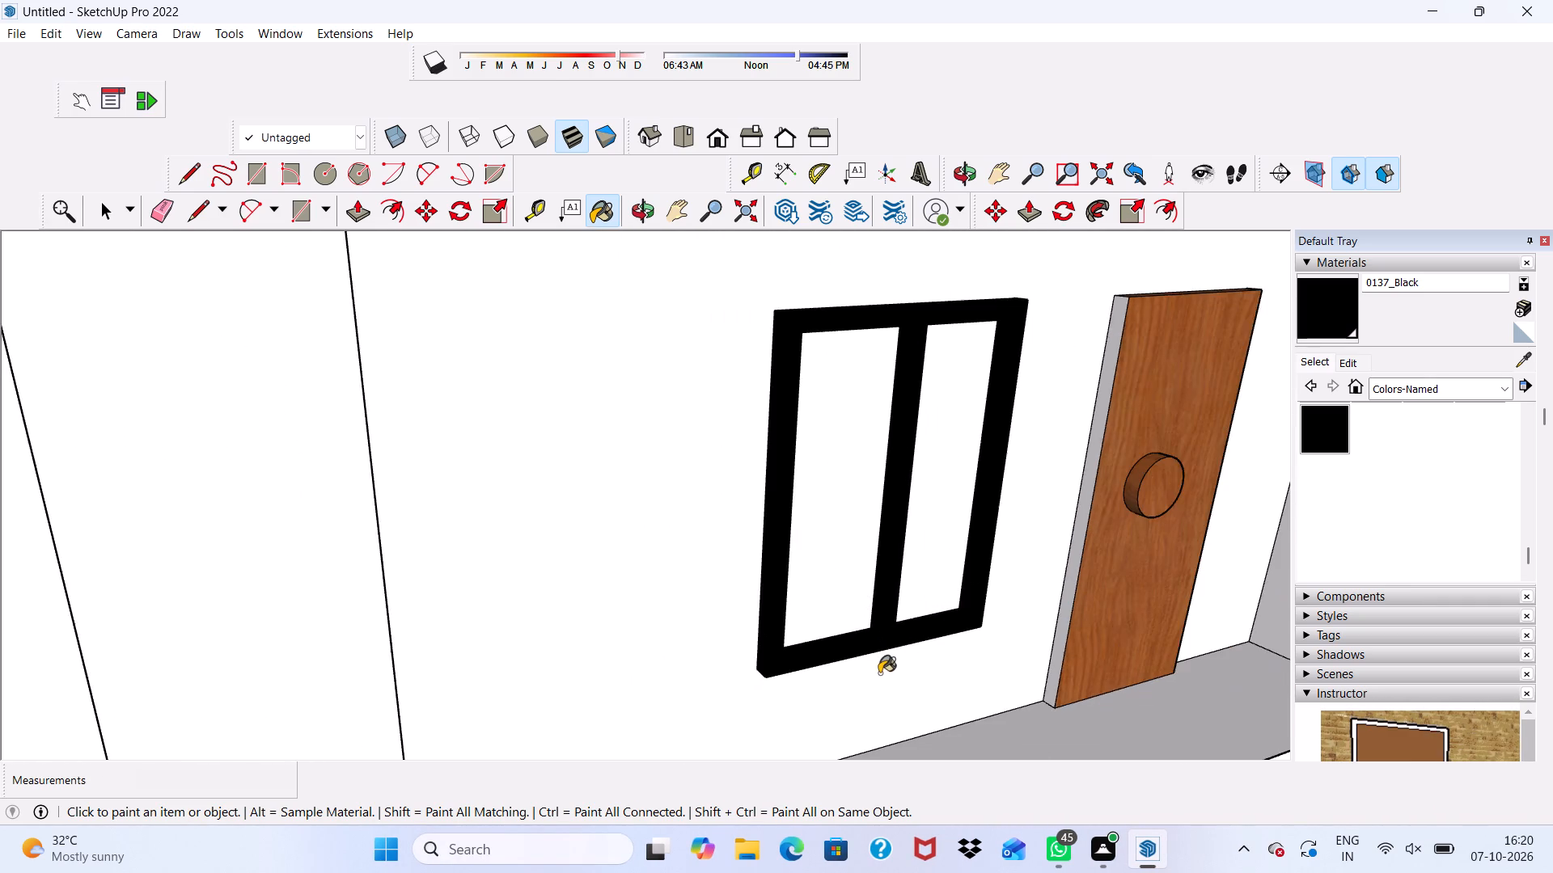
Paint the underside of the top-floor window frame's bottom rail 0137_Black.
{"action": "scroll", "coordinate": [879, 673], "scroll_direction": "down", "scroll_amount": 2}
{"action": "middle_click_drag", "start_coordinate": [881, 682], "coordinate": [816, 568]}
{"action": "scroll", "coordinate": [816, 569], "scroll_direction": "up", "scroll_amount": 5}
{"action": "scroll", "coordinate": [796, 504], "scroll_direction": "up", "scroll_amount": 3}
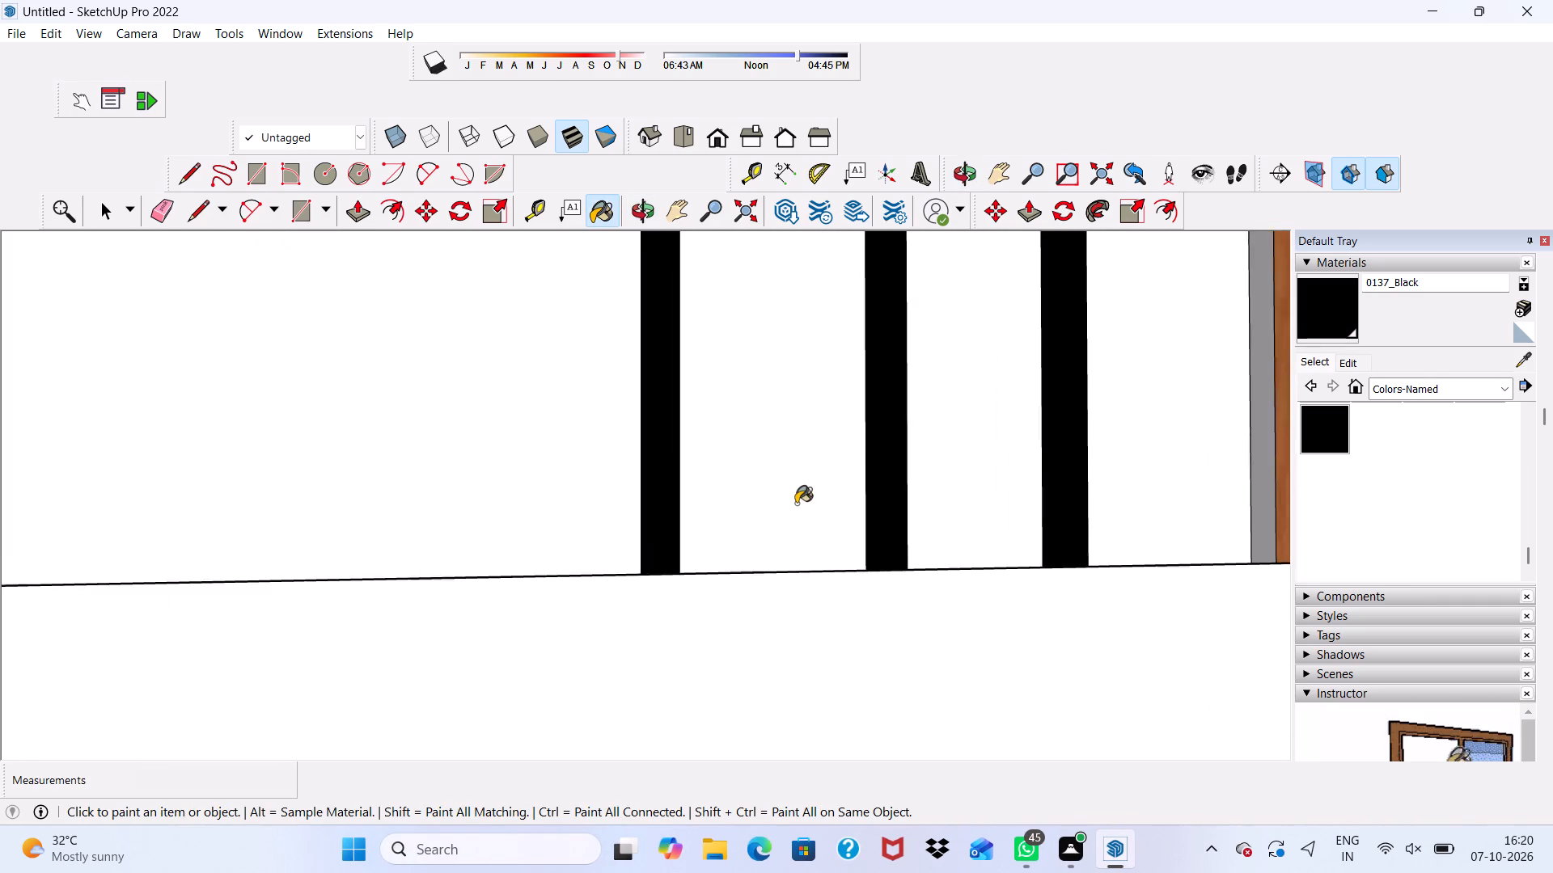
{"action": "scroll", "coordinate": [796, 504], "scroll_direction": "down", "scroll_amount": 4}
{"action": "scroll", "coordinate": [823, 614], "scroll_direction": "down", "scroll_amount": 1}
{"action": "middle_click_drag", "start_coordinate": [722, 418], "coordinate": [839, 505]}
{"action": "scroll", "coordinate": [792, 564], "scroll_direction": "up", "scroll_amount": 10}
{"action": "scroll", "coordinate": [868, 630], "scroll_direction": "down", "scroll_amount": 1}
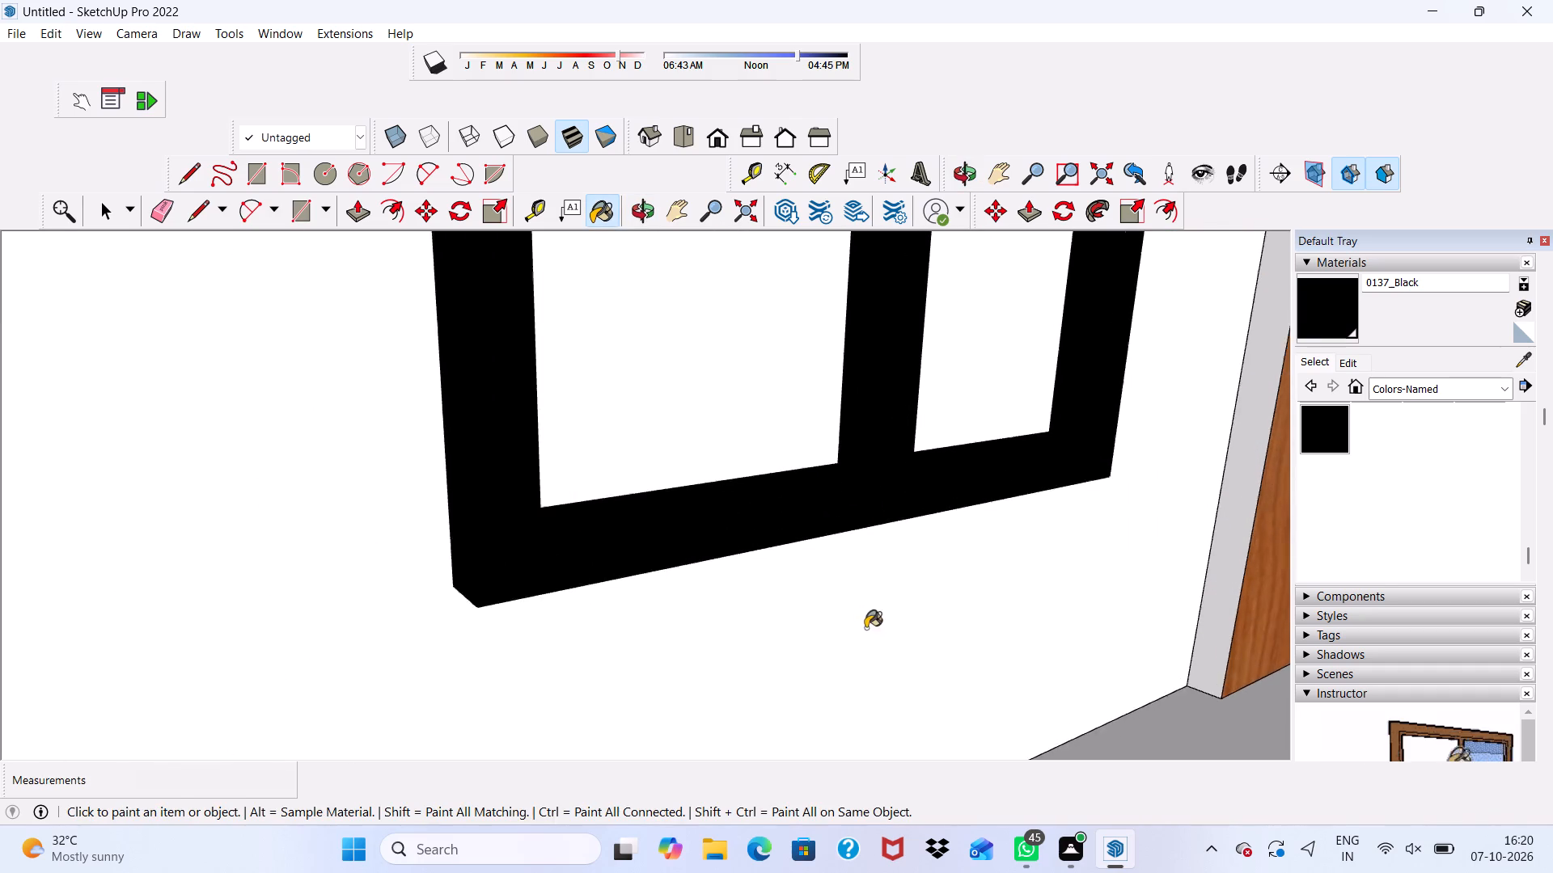
{"action": "middle_click_drag", "start_coordinate": [865, 628], "coordinate": [781, 502]}
{"action": "scroll", "coordinate": [776, 497], "scroll_direction": "up", "scroll_amount": 5}
{"action": "left_click", "coordinate": [782, 491]}
{"action": "scroll", "coordinate": [781, 491], "scroll_direction": "down", "scroll_amount": 9}
{"action": "middle_click_drag", "start_coordinate": [933, 527], "coordinate": [903, 534]}
From the front view, paint the outer right side and inner left jamb of the top-floor window frame 0137_Black.
{"action": "left_click", "coordinate": [721, 141]}
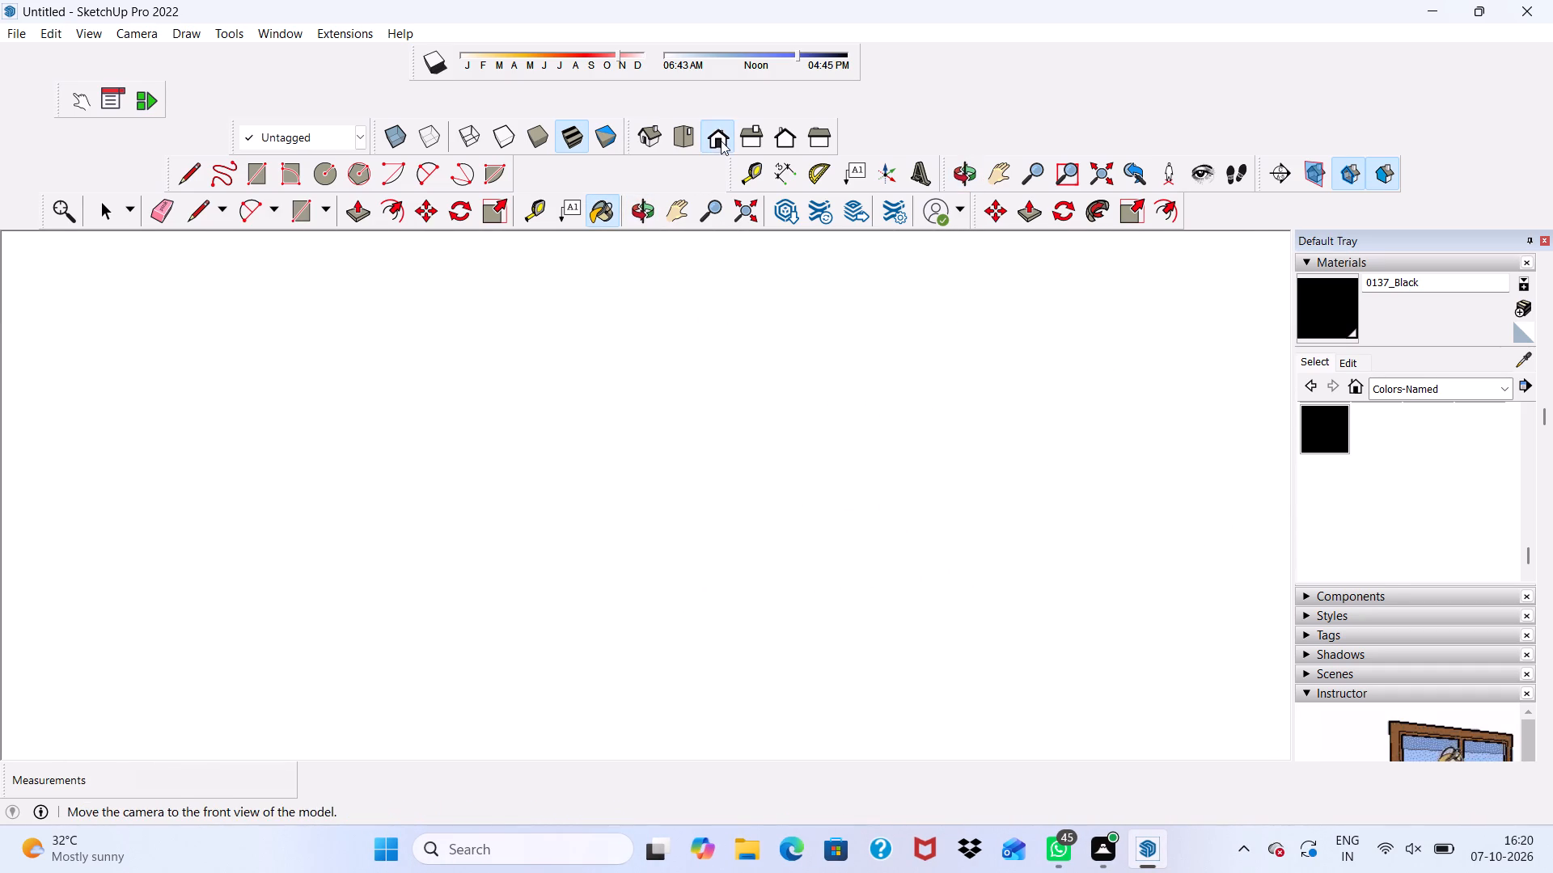
{"action": "scroll", "coordinate": [814, 335], "scroll_direction": "down", "scroll_amount": 20}
{"action": "scroll", "coordinate": [814, 335], "scroll_direction": "down", "scroll_amount": 1}
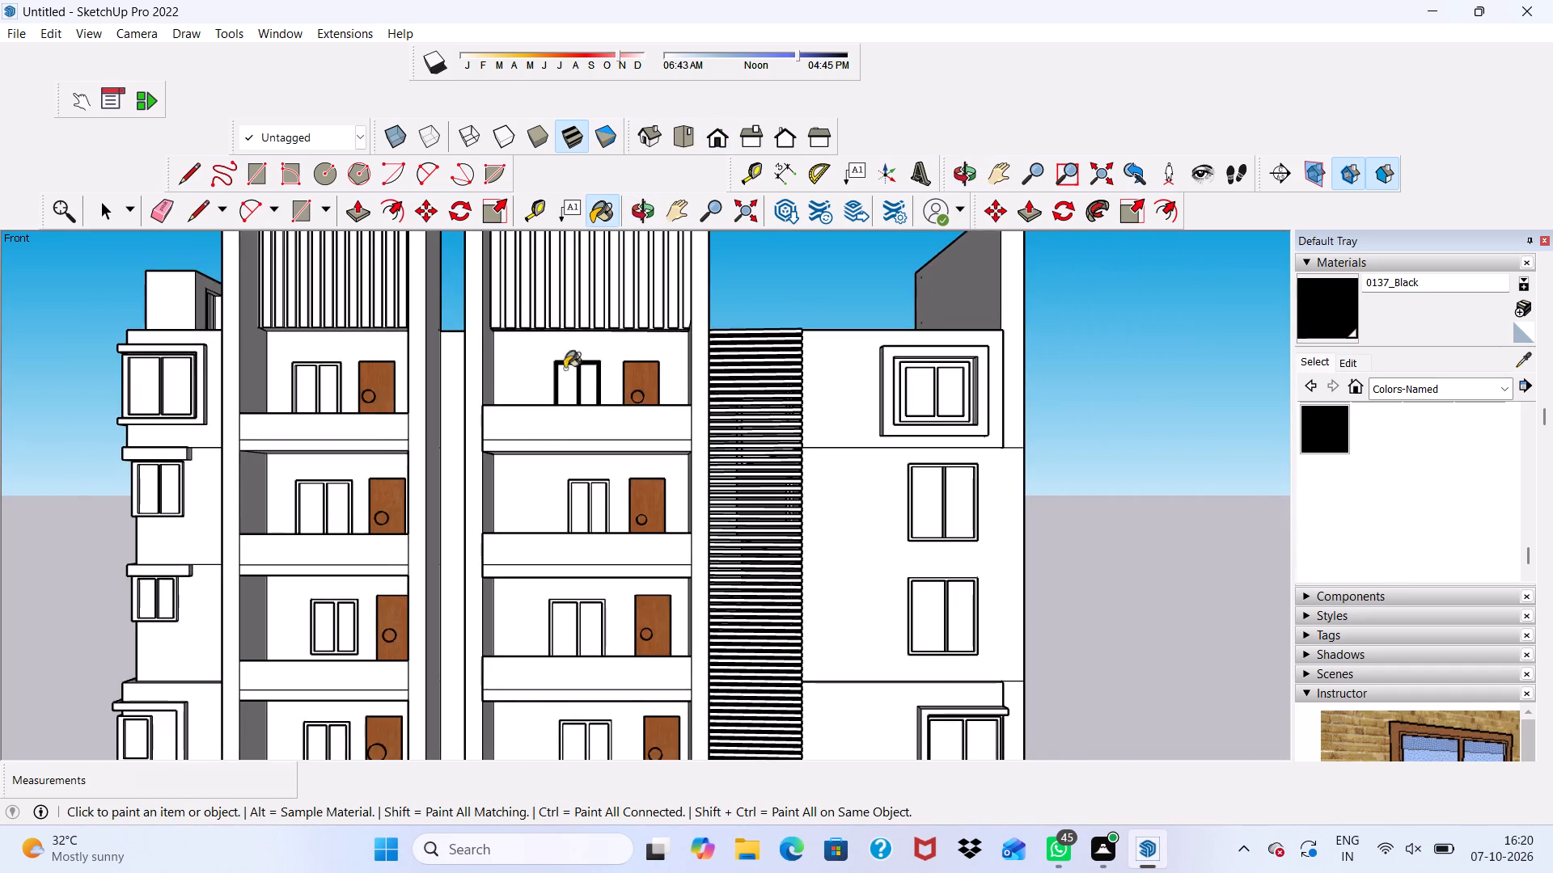
{"action": "scroll", "coordinate": [594, 356], "scroll_direction": "up", "scroll_amount": 9}
{"action": "middle_click_drag", "start_coordinate": [646, 366], "coordinate": [518, 393]}
{"action": "scroll", "coordinate": [521, 392], "scroll_direction": "up", "scroll_amount": 9}
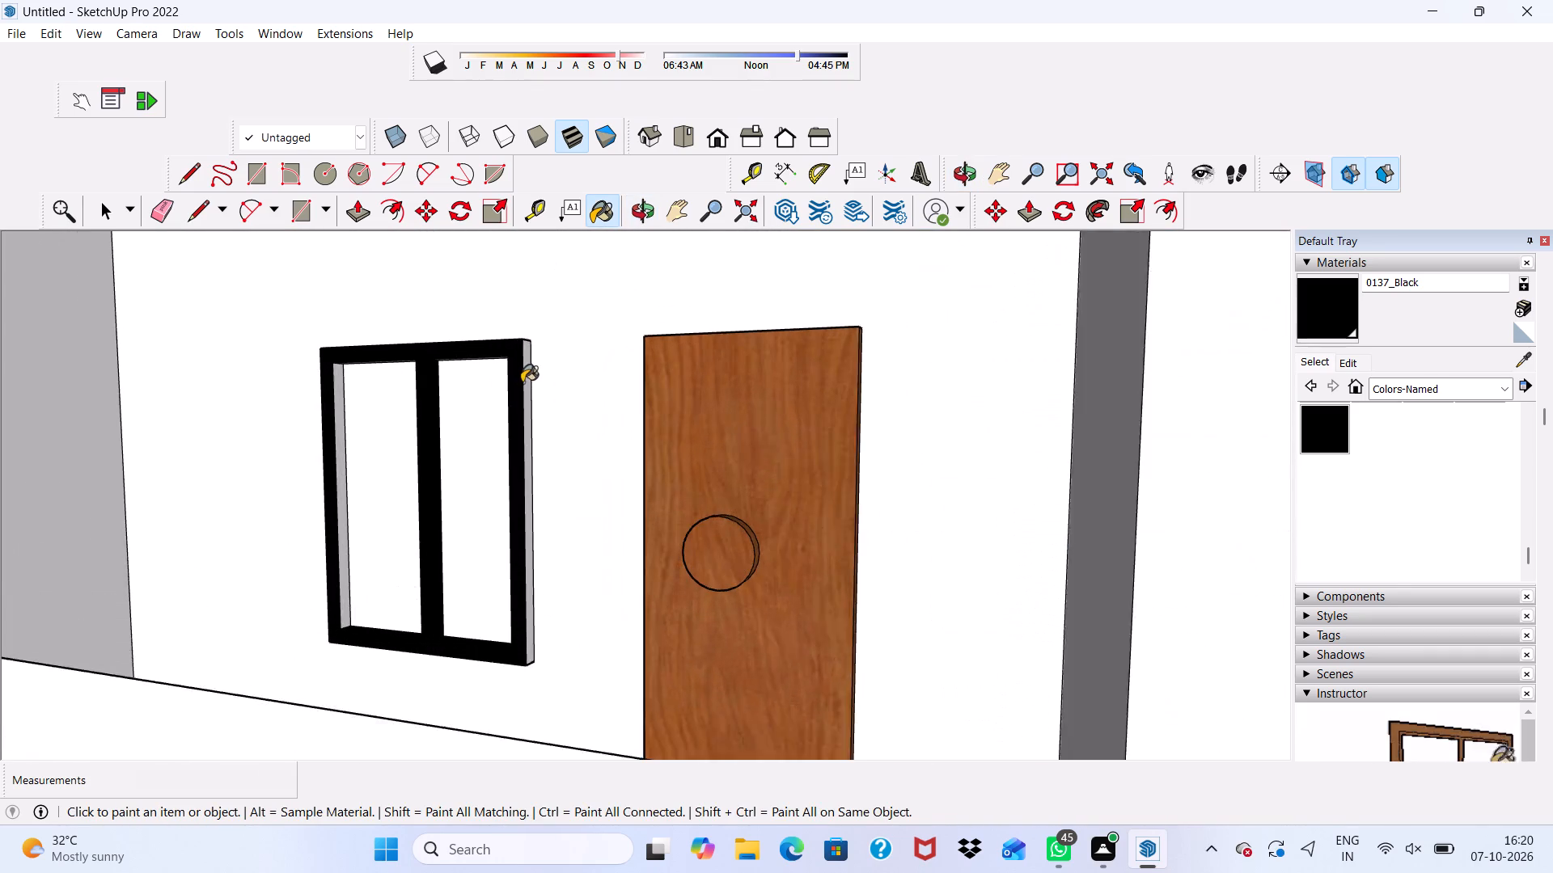
{"action": "left_click", "coordinate": [527, 374]}
{"action": "scroll", "coordinate": [349, 622], "scroll_direction": "up", "scroll_amount": 3}
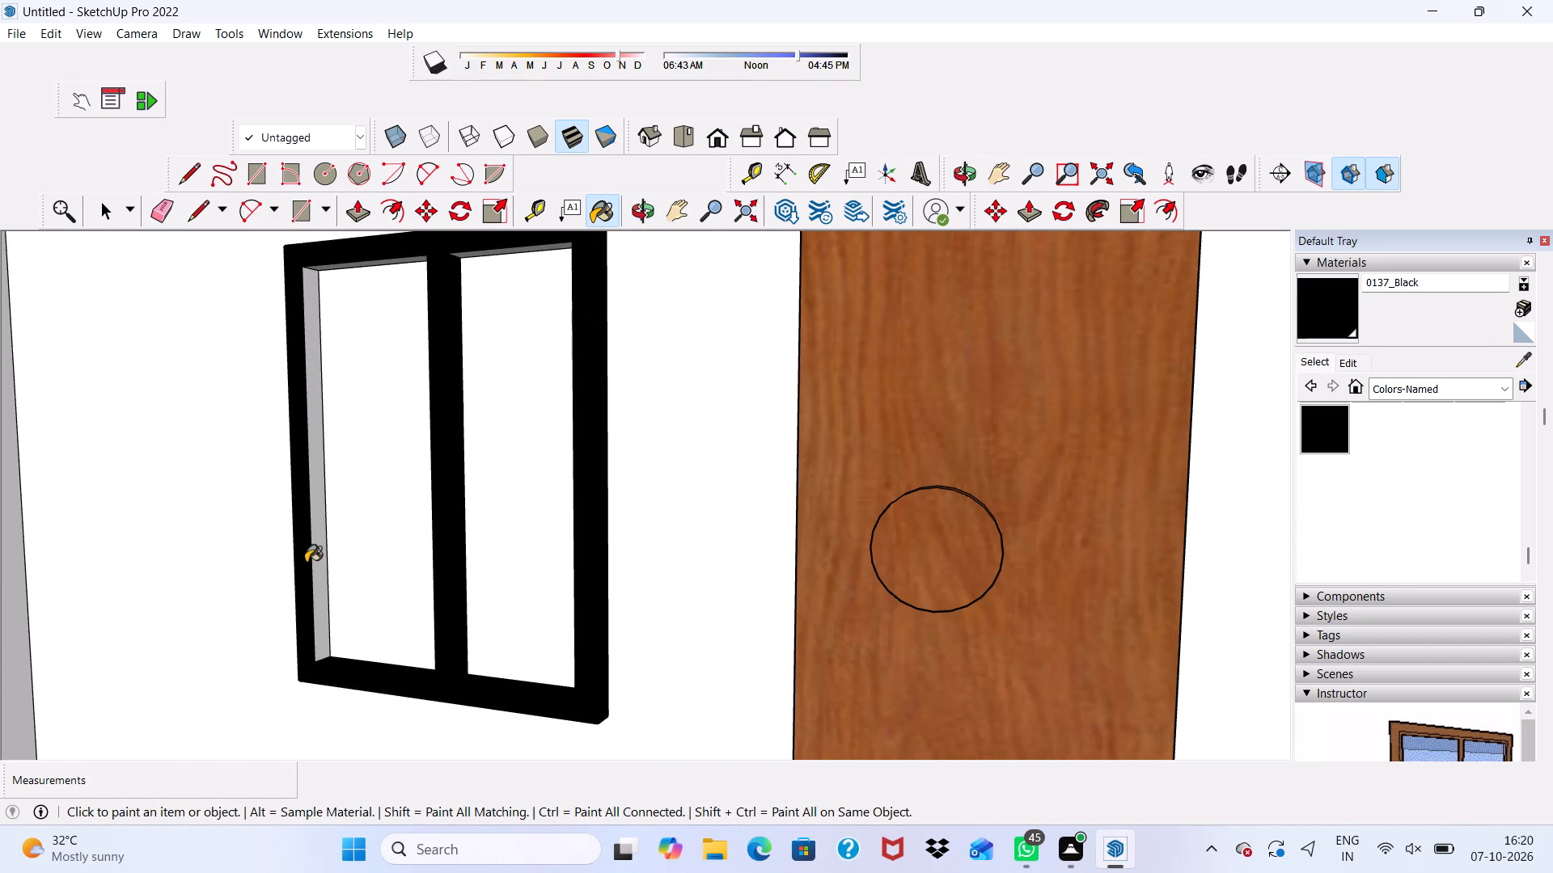
{"action": "left_click", "coordinate": [313, 548]}
Paint the undersides of the top rail above both panes of the top-floor window 0137_Black.
{"action": "scroll", "coordinate": [346, 575], "scroll_direction": "down", "scroll_amount": 14}
{"action": "middle_click_drag", "start_coordinate": [493, 462], "coordinate": [498, 400]}
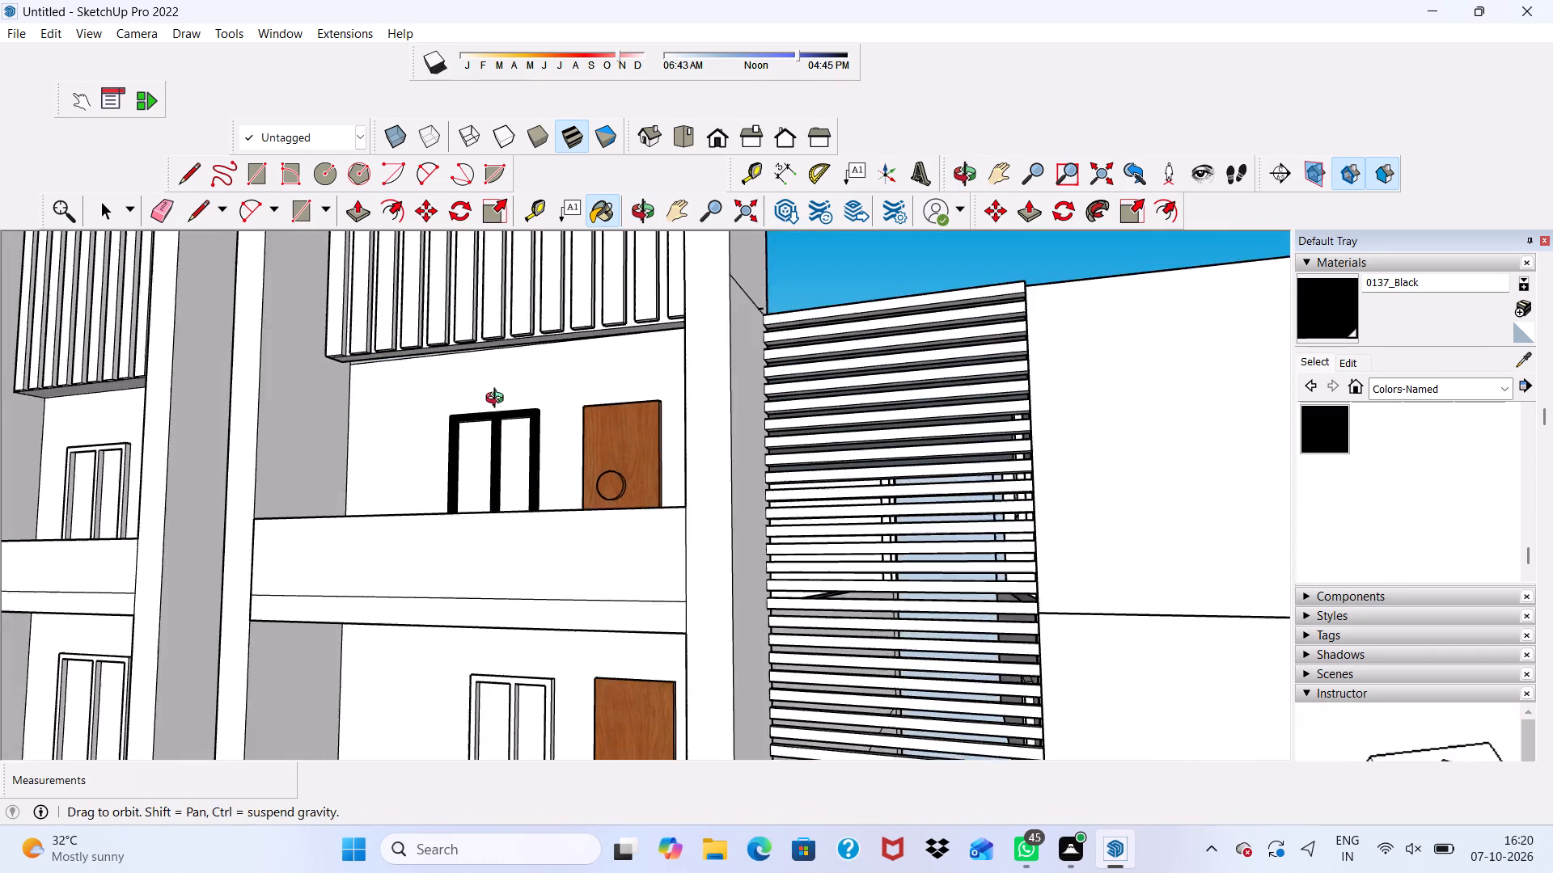
{"action": "middle_click_drag", "start_coordinate": [498, 400], "coordinate": [501, 392]}
{"action": "scroll", "coordinate": [516, 384], "scroll_direction": "up", "scroll_amount": 18}
{"action": "left_click", "coordinate": [506, 390]}
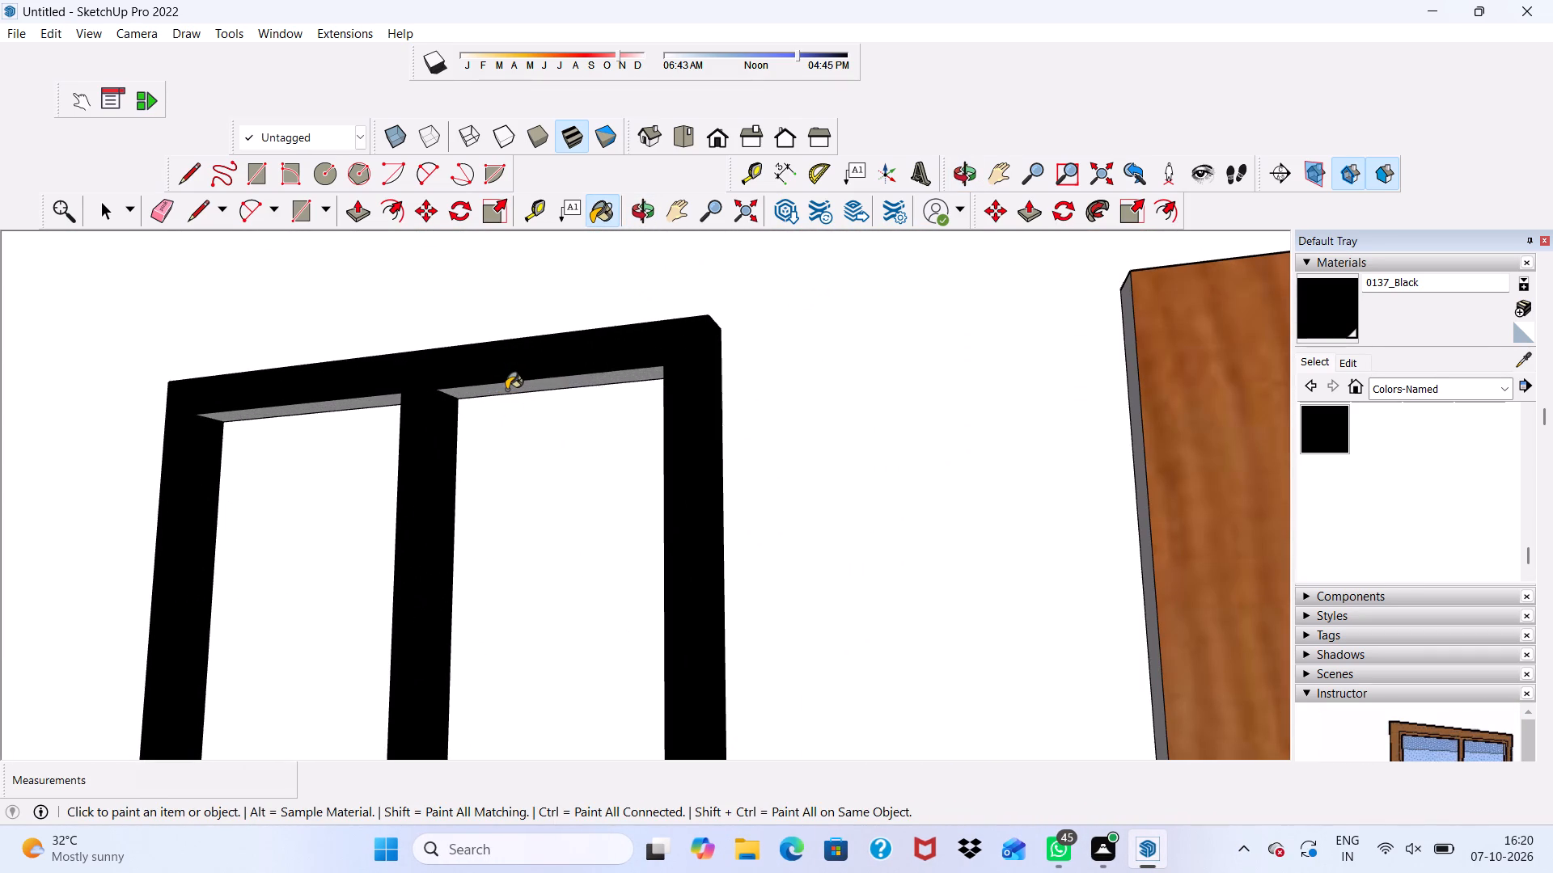
{"action": "left_click", "coordinate": [337, 406]}
{"action": "scroll", "coordinate": [407, 417], "scroll_direction": "down", "scroll_amount": 8}
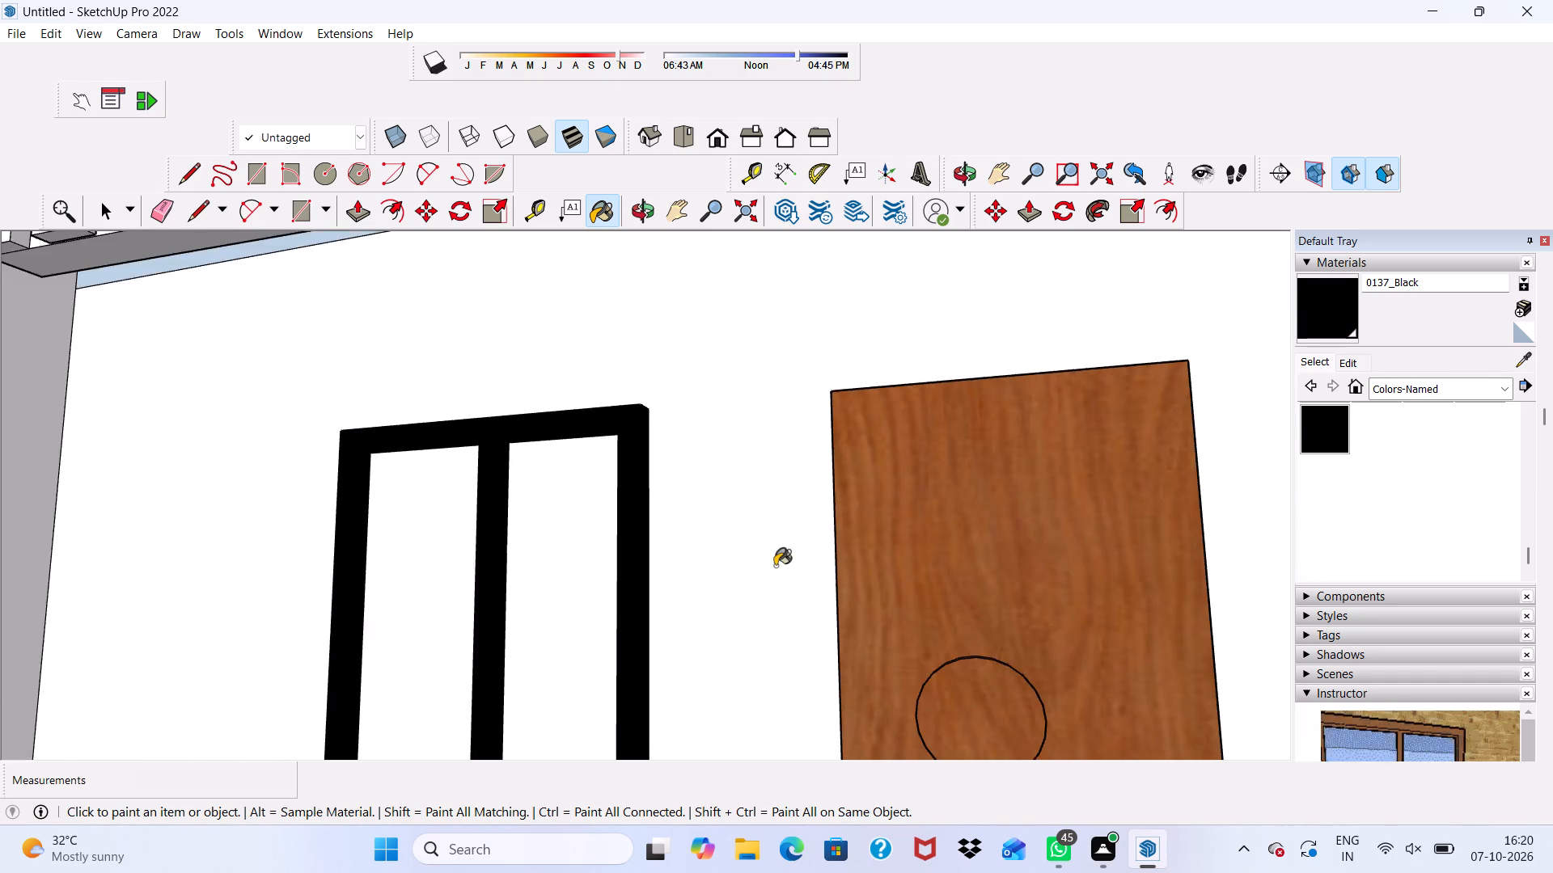
Paint the front face of the balcony window frame one floor below, in the same bay, 0137_Black.
{"action": "scroll", "coordinate": [775, 566], "scroll_direction": "down", "scroll_amount": 13}
{"action": "scroll", "coordinate": [1152, 872], "scroll_direction": "up", "scroll_amount": 1}
{"action": "scroll", "coordinate": [682, 821], "scroll_direction": "down", "scroll_amount": 4}
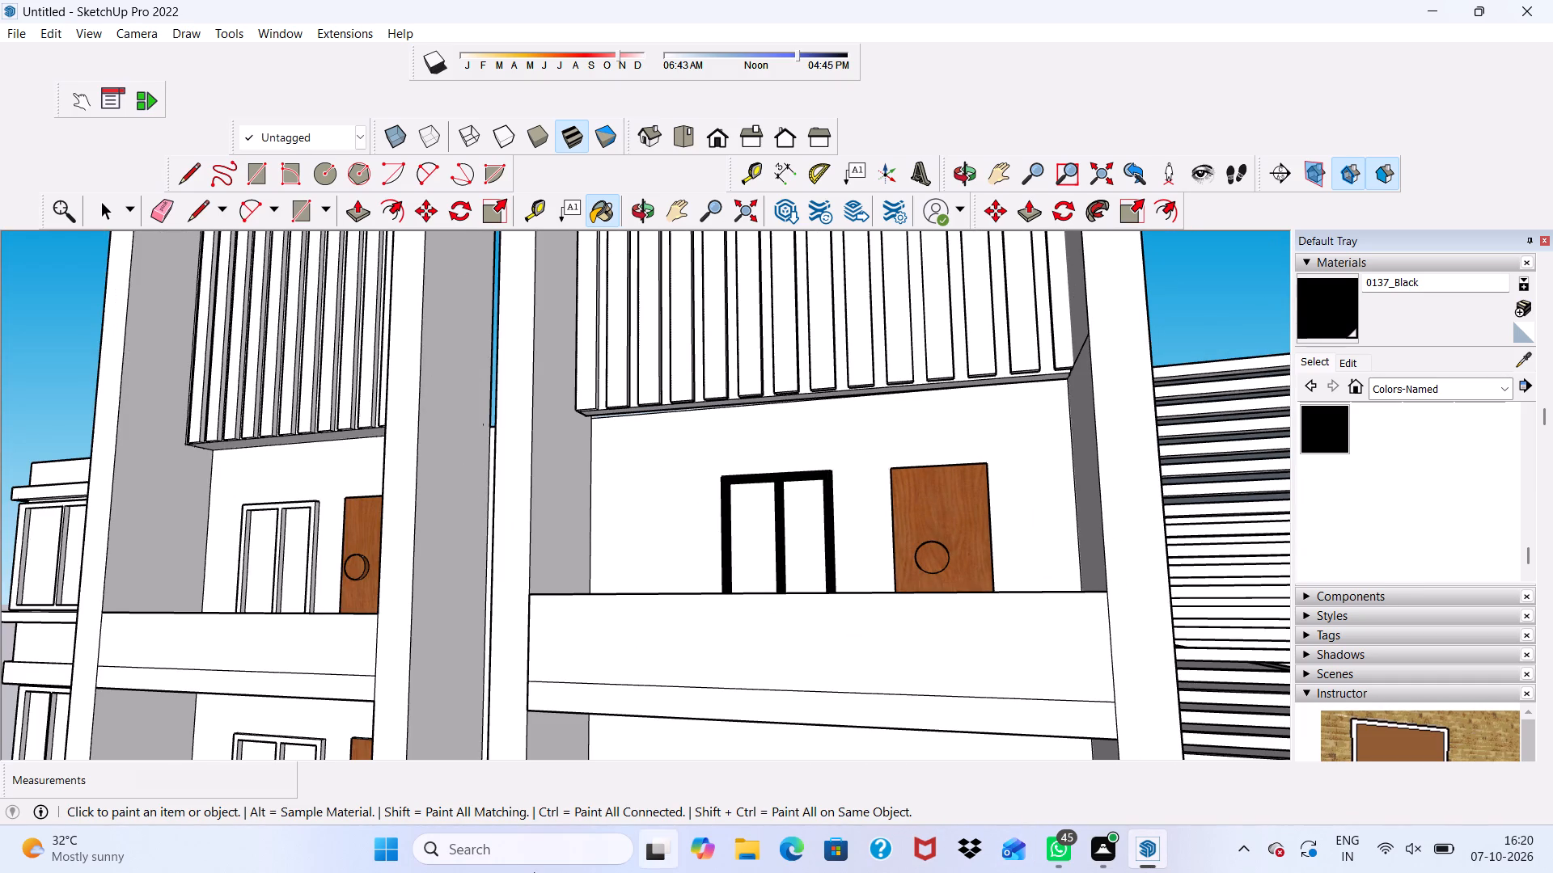
{"action": "scroll", "coordinate": [425, 872], "scroll_direction": "down", "scroll_amount": 2}
{"action": "scroll", "coordinate": [580, 277], "scroll_direction": "down", "scroll_amount": 7}
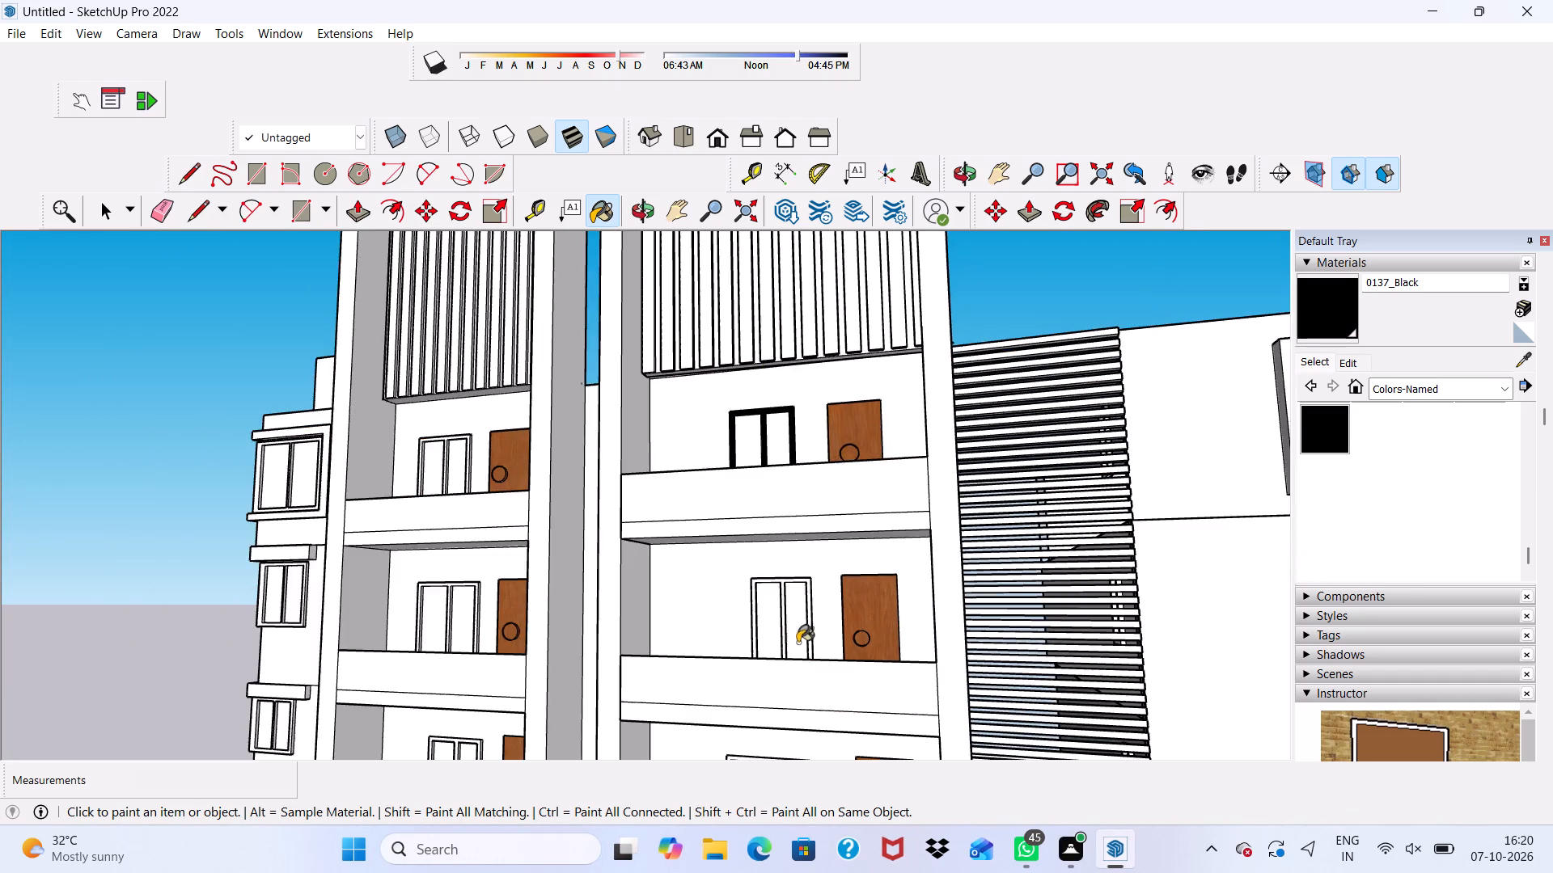
{"action": "scroll", "coordinate": [813, 681], "scroll_direction": "up", "scroll_amount": 3}
{"action": "scroll", "coordinate": [813, 673], "scroll_direction": "down", "scroll_amount": 10}
{"action": "middle_click_drag", "start_coordinate": [833, 577], "coordinate": [904, 643]}
{"action": "scroll", "coordinate": [854, 601], "scroll_direction": "up", "scroll_amount": 9}
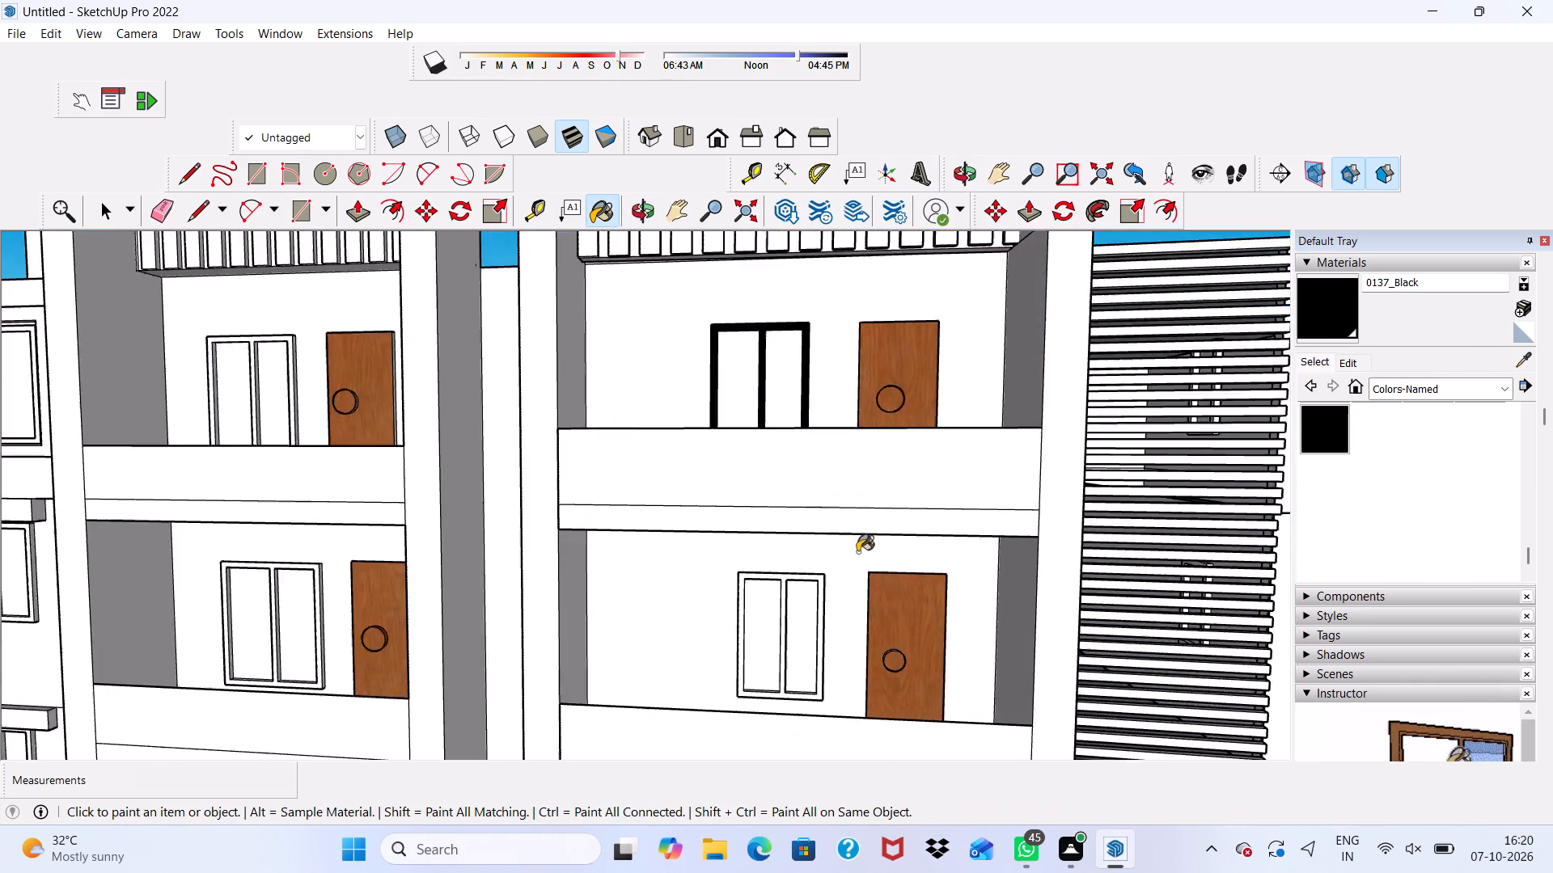
{"action": "scroll", "coordinate": [857, 552], "scroll_direction": "up", "scroll_amount": 11}
{"action": "left_click", "coordinate": [790, 580]}
{"action": "scroll", "coordinate": [793, 599], "scroll_direction": "up", "scroll_amount": 5}
{"action": "scroll", "coordinate": [776, 605], "scroll_direction": "down", "scroll_amount": 8}
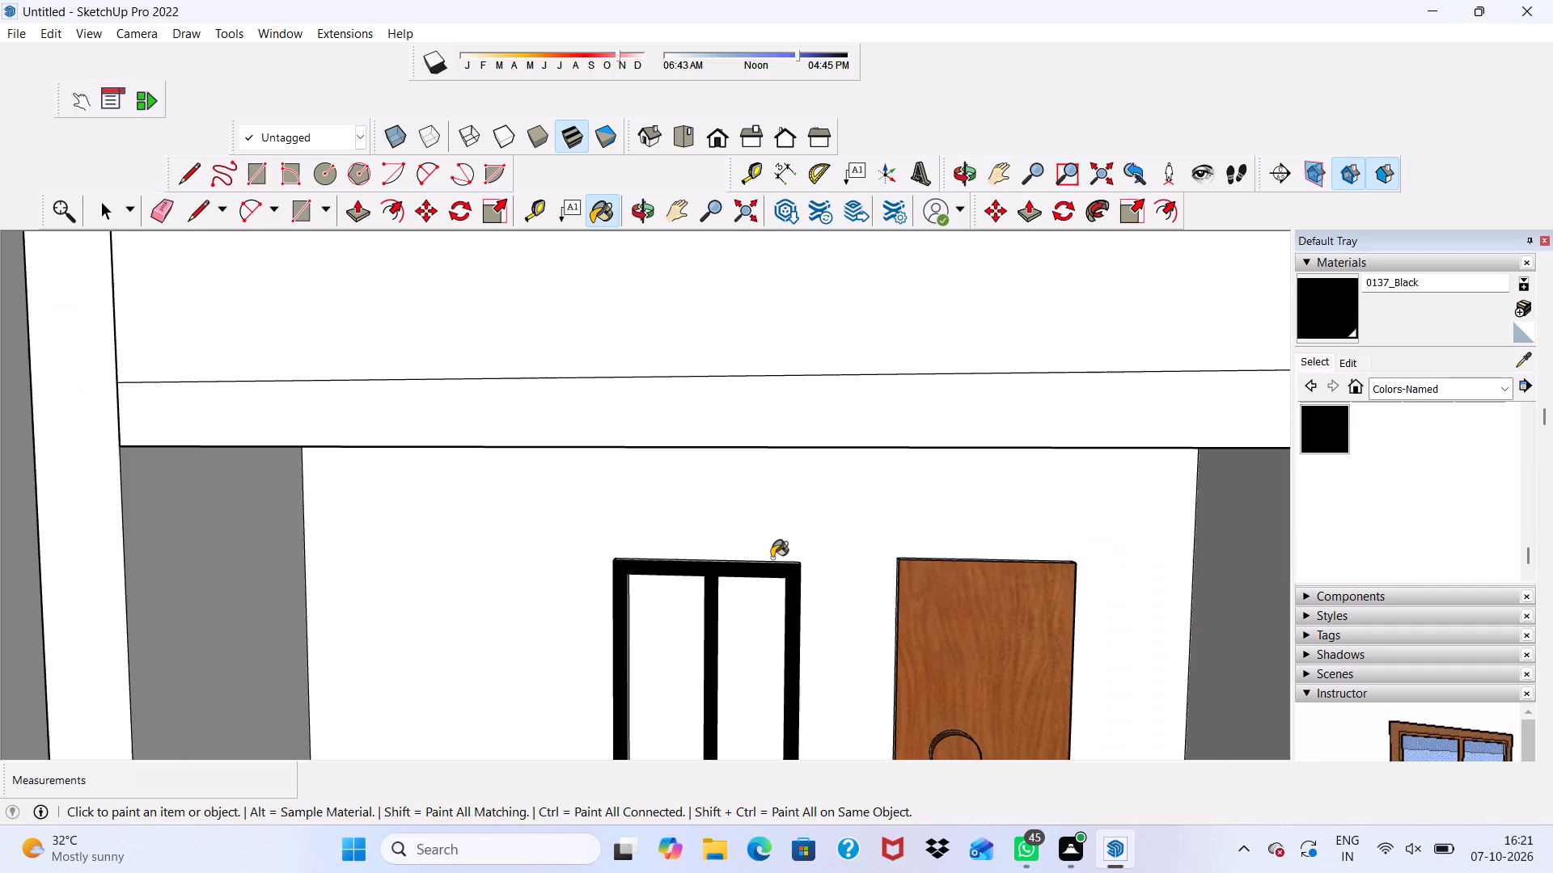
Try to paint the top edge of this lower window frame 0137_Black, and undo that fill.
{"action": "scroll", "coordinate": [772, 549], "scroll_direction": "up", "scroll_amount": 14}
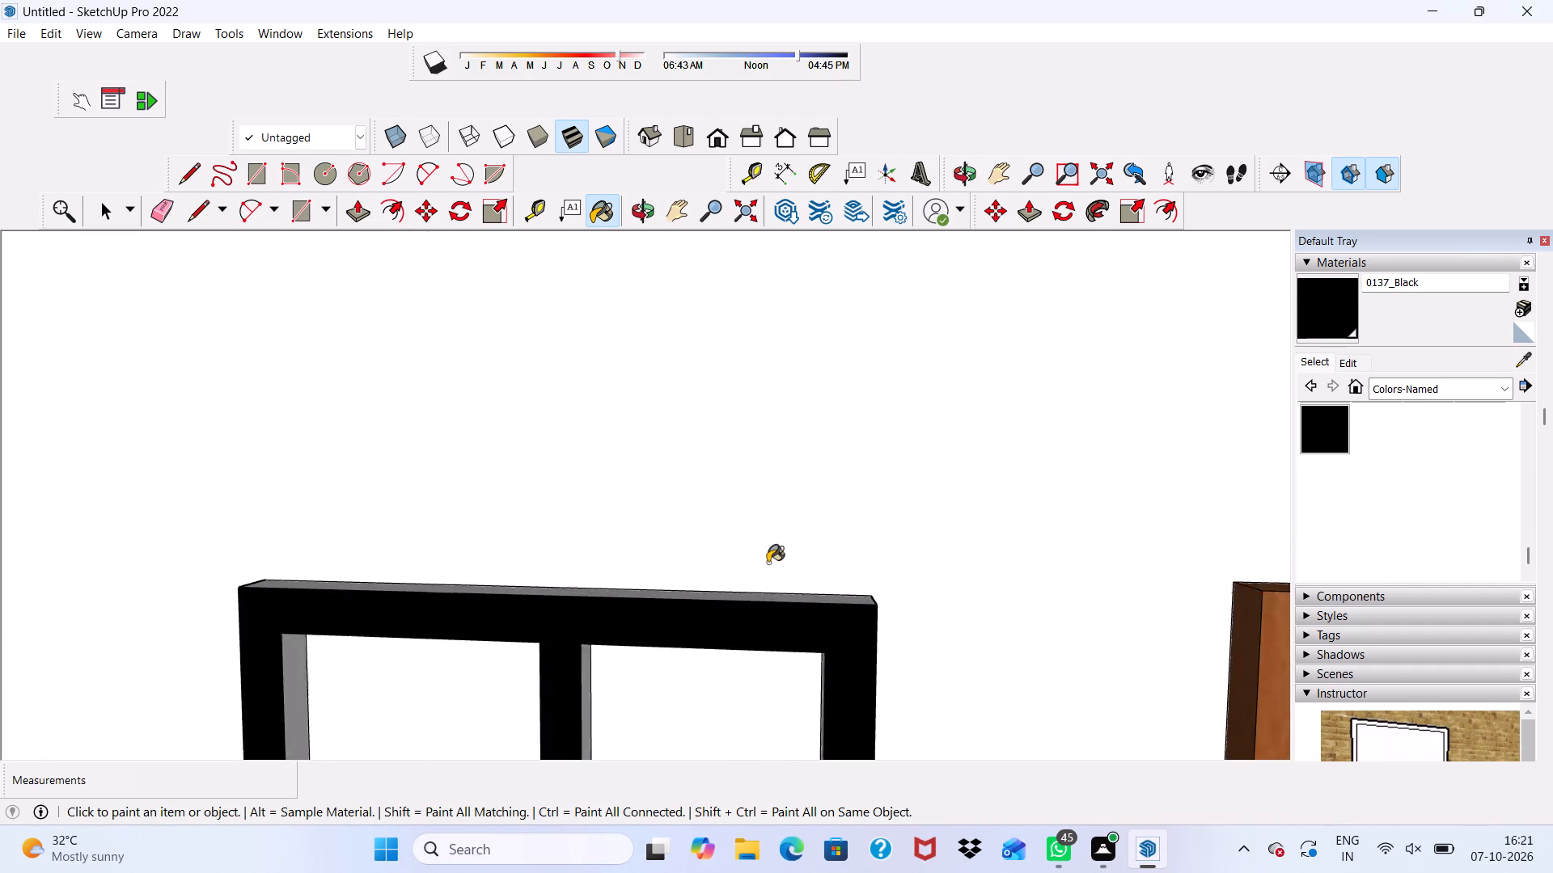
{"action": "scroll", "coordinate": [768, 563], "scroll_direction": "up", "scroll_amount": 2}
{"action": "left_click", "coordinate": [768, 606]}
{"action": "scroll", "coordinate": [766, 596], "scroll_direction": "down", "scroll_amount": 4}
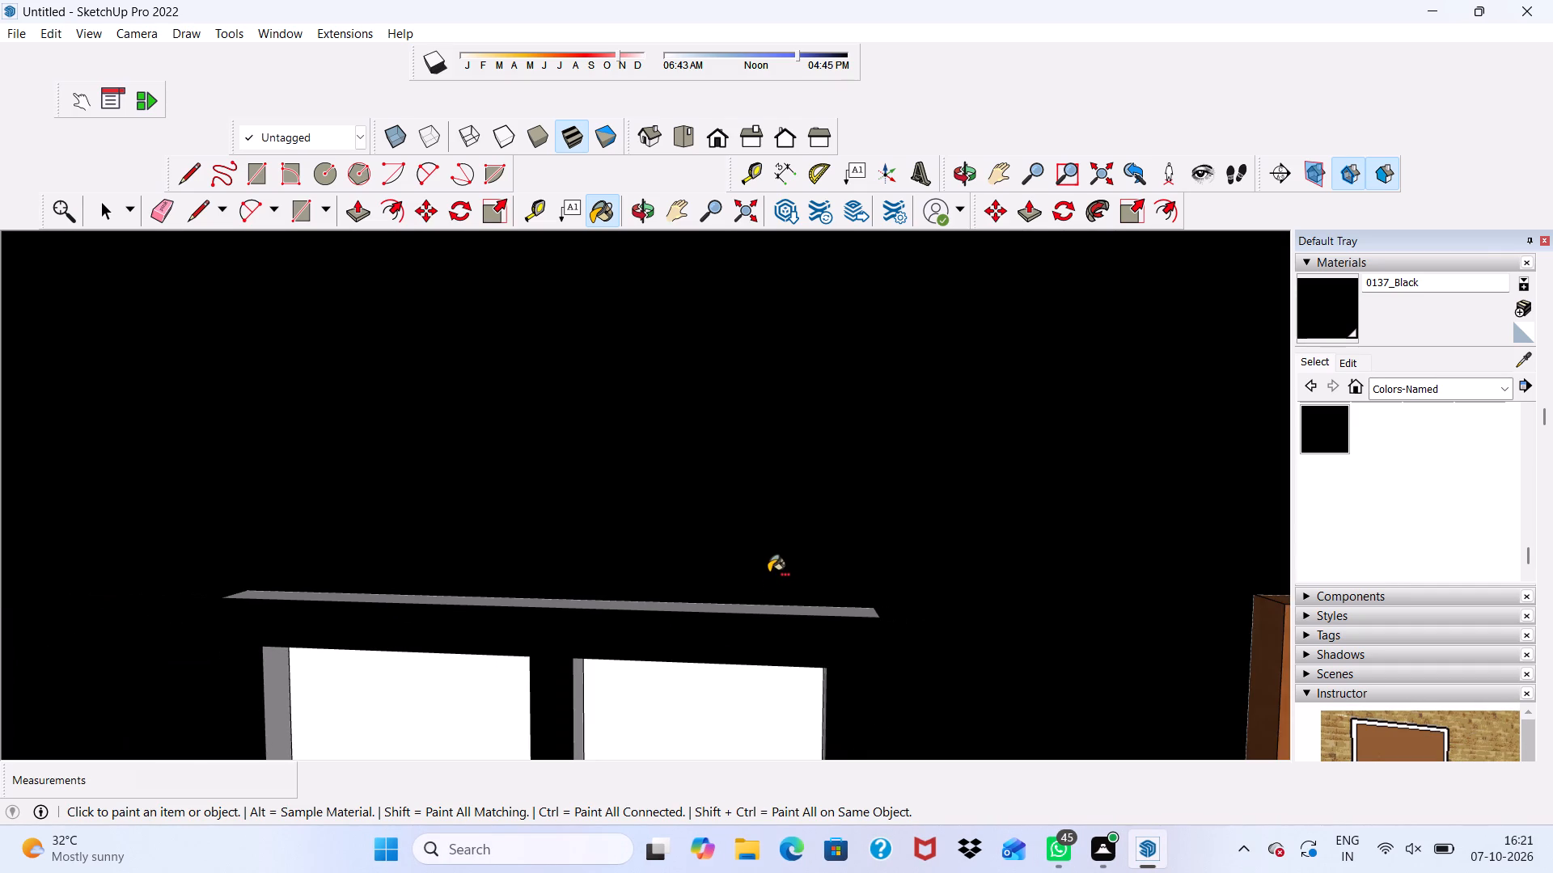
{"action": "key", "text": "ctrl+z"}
Paint the top edge of the lower-floor window frame 0137_Black.
{"action": "scroll", "coordinate": [771, 573], "scroll_direction": "up", "scroll_amount": 8, "text": "ctrl"}
{"action": "left_click", "coordinate": [773, 634]}
{"action": "scroll", "coordinate": [796, 525], "scroll_direction": "down", "scroll_amount": 5}
{"action": "scroll", "coordinate": [810, 542], "scroll_direction": "up", "scroll_amount": 7}
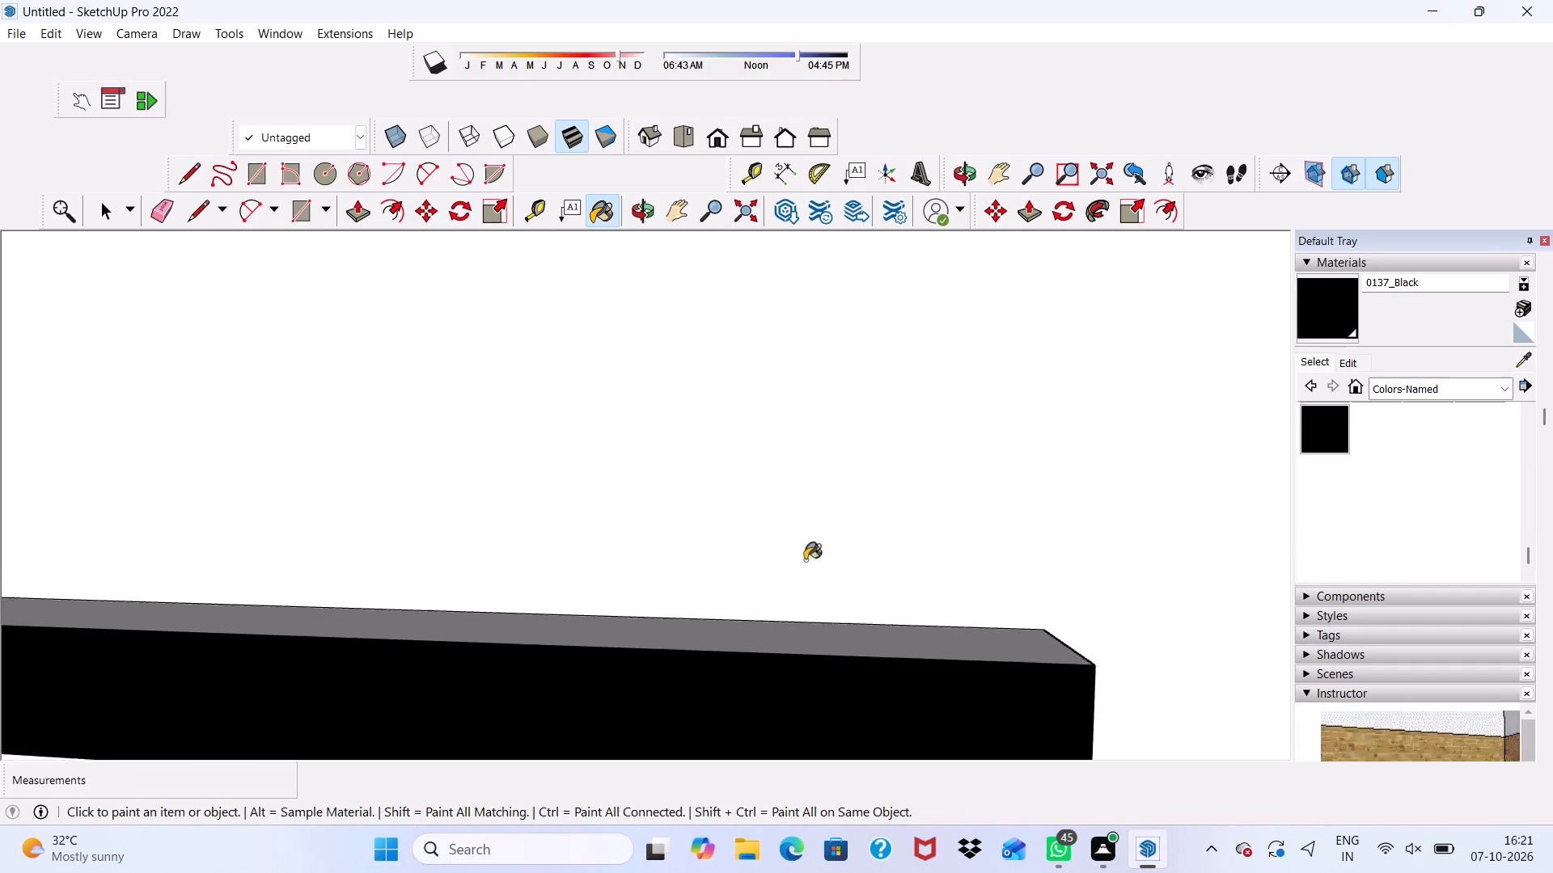
{"action": "scroll", "coordinate": [805, 576], "scroll_direction": "down", "scroll_amount": 1}
{"action": "left_click", "coordinate": [807, 635]}
{"action": "scroll", "coordinate": [807, 635], "scroll_direction": "down", "scroll_amount": 13}
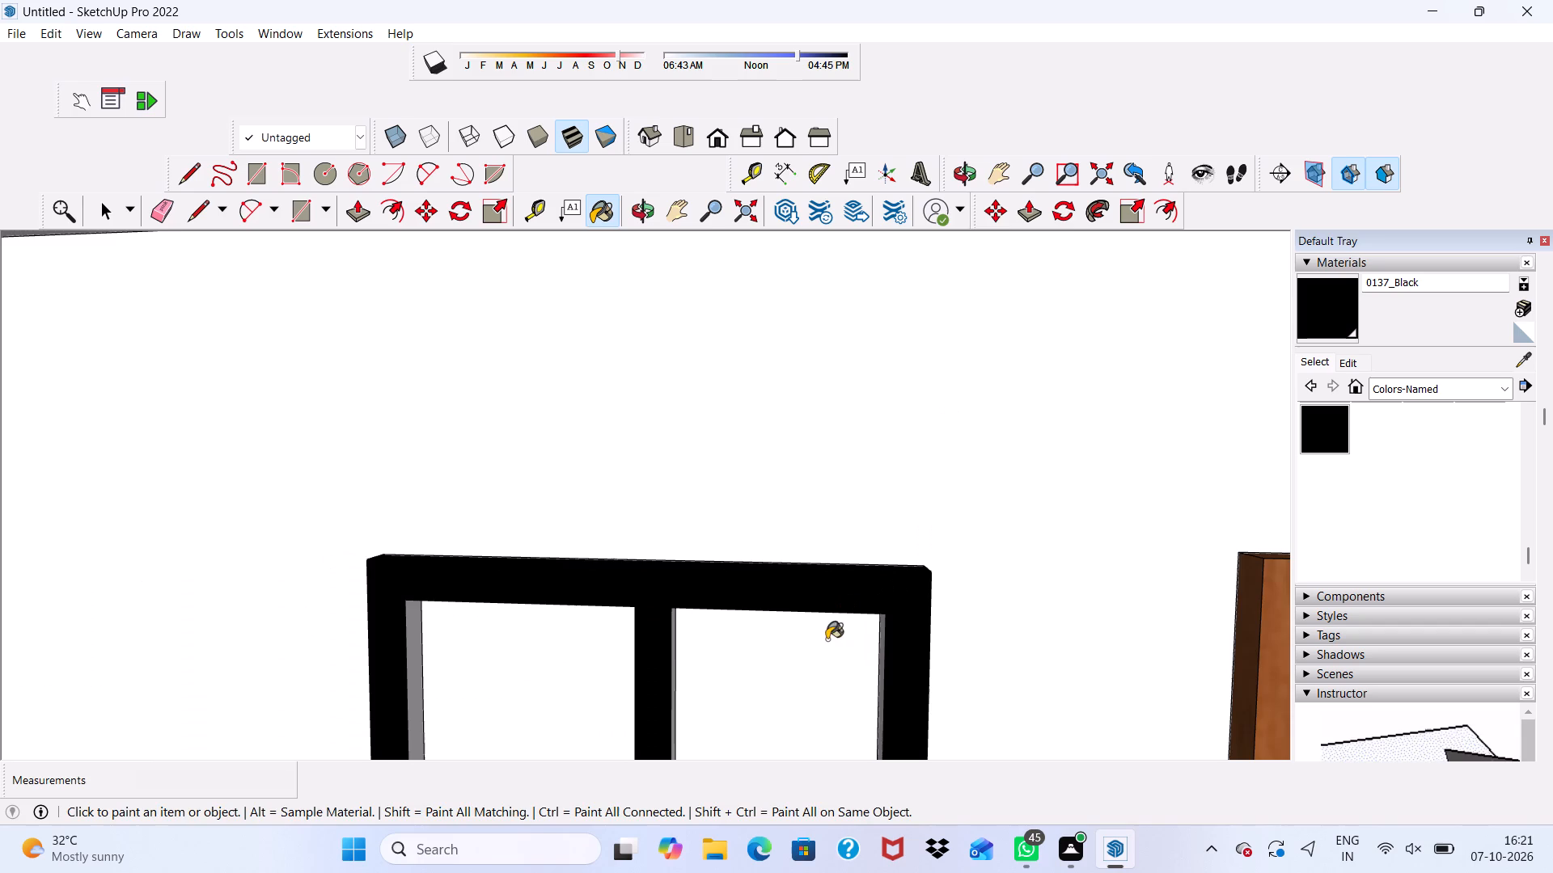
Paint the inner face of the right jamb and the mullion's left side on the lower-floor window frame 0137_Black.
{"action": "middle_click_drag", "start_coordinate": [816, 670], "coordinate": [906, 638]}
{"action": "scroll", "coordinate": [906, 638], "scroll_direction": "up", "scroll_amount": 5}
{"action": "left_click", "coordinate": [857, 629]}
{"action": "scroll", "coordinate": [855, 614], "scroll_direction": "down", "scroll_amount": 3}
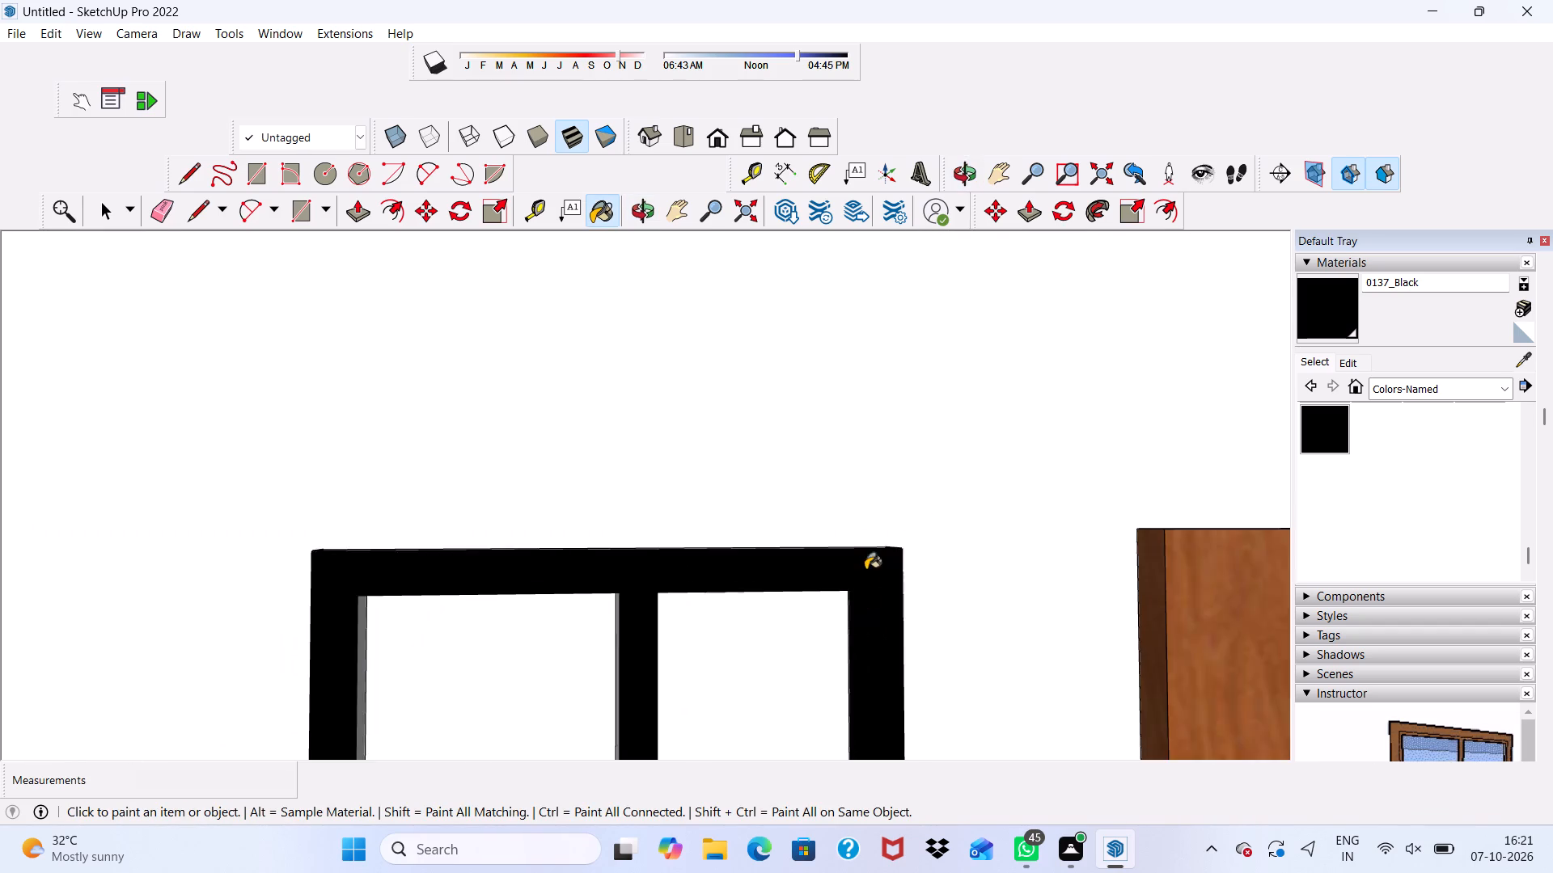
{"action": "scroll", "coordinate": [865, 570], "scroll_direction": "down", "scroll_amount": 4}
{"action": "scroll", "coordinate": [709, 668], "scroll_direction": "up", "scroll_amount": 9}
{"action": "left_click", "coordinate": [641, 601]}
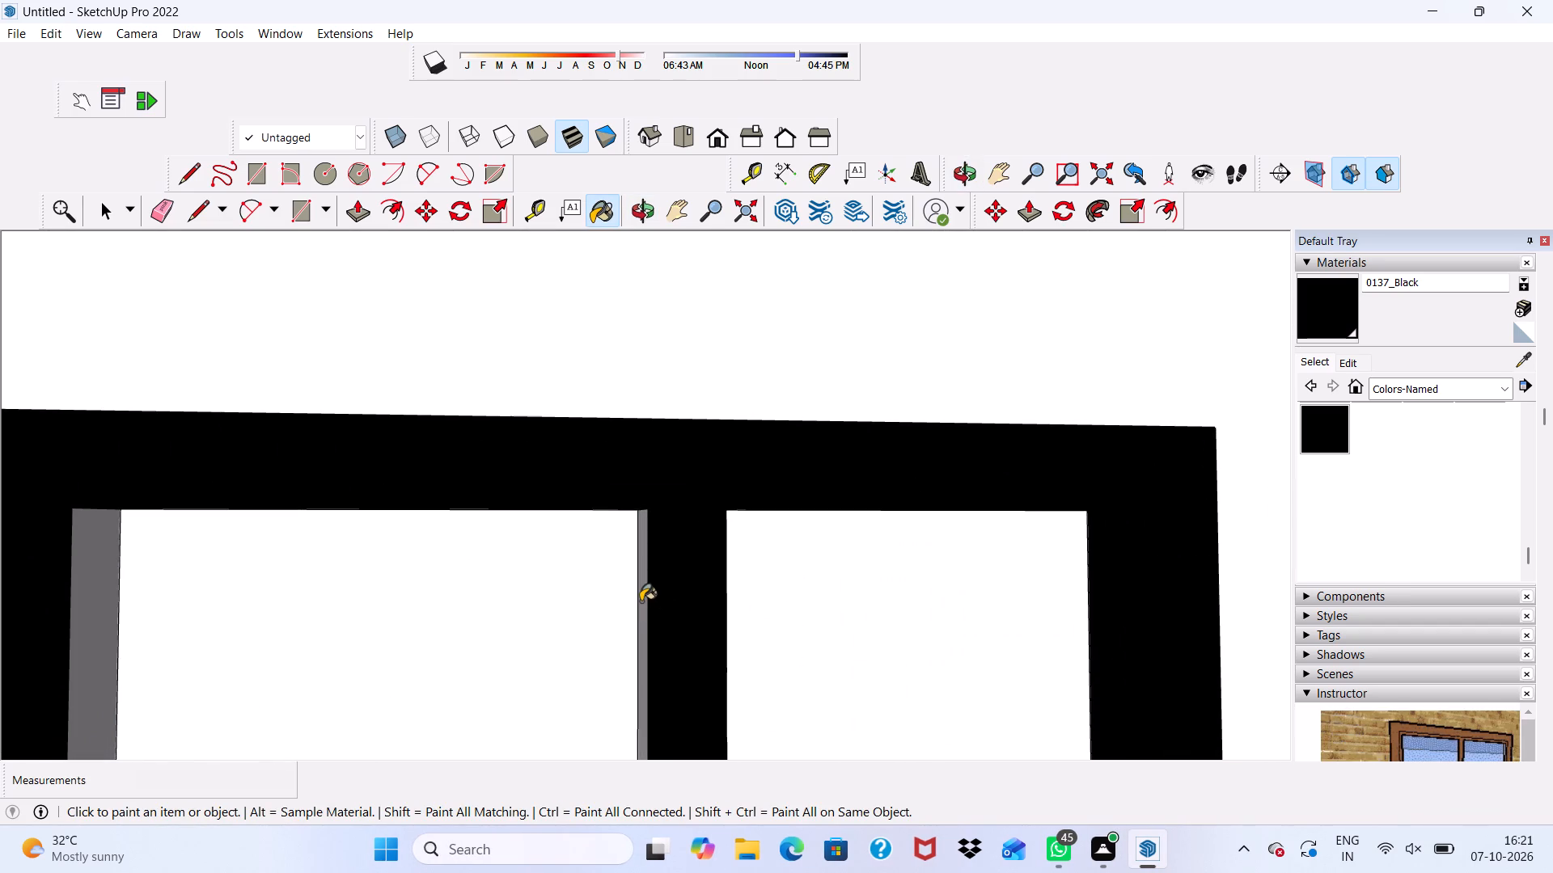
{"action": "scroll", "coordinate": [641, 601], "scroll_direction": "down", "scroll_amount": 12}
{"action": "scroll", "coordinate": [679, 610], "scroll_direction": "up", "scroll_amount": 4}
Paint the outer left side and the undersides of the top rail on the lower-floor window frame 0137_Black.
{"action": "middle_click_drag", "start_coordinate": [655, 584], "coordinate": [866, 566]}
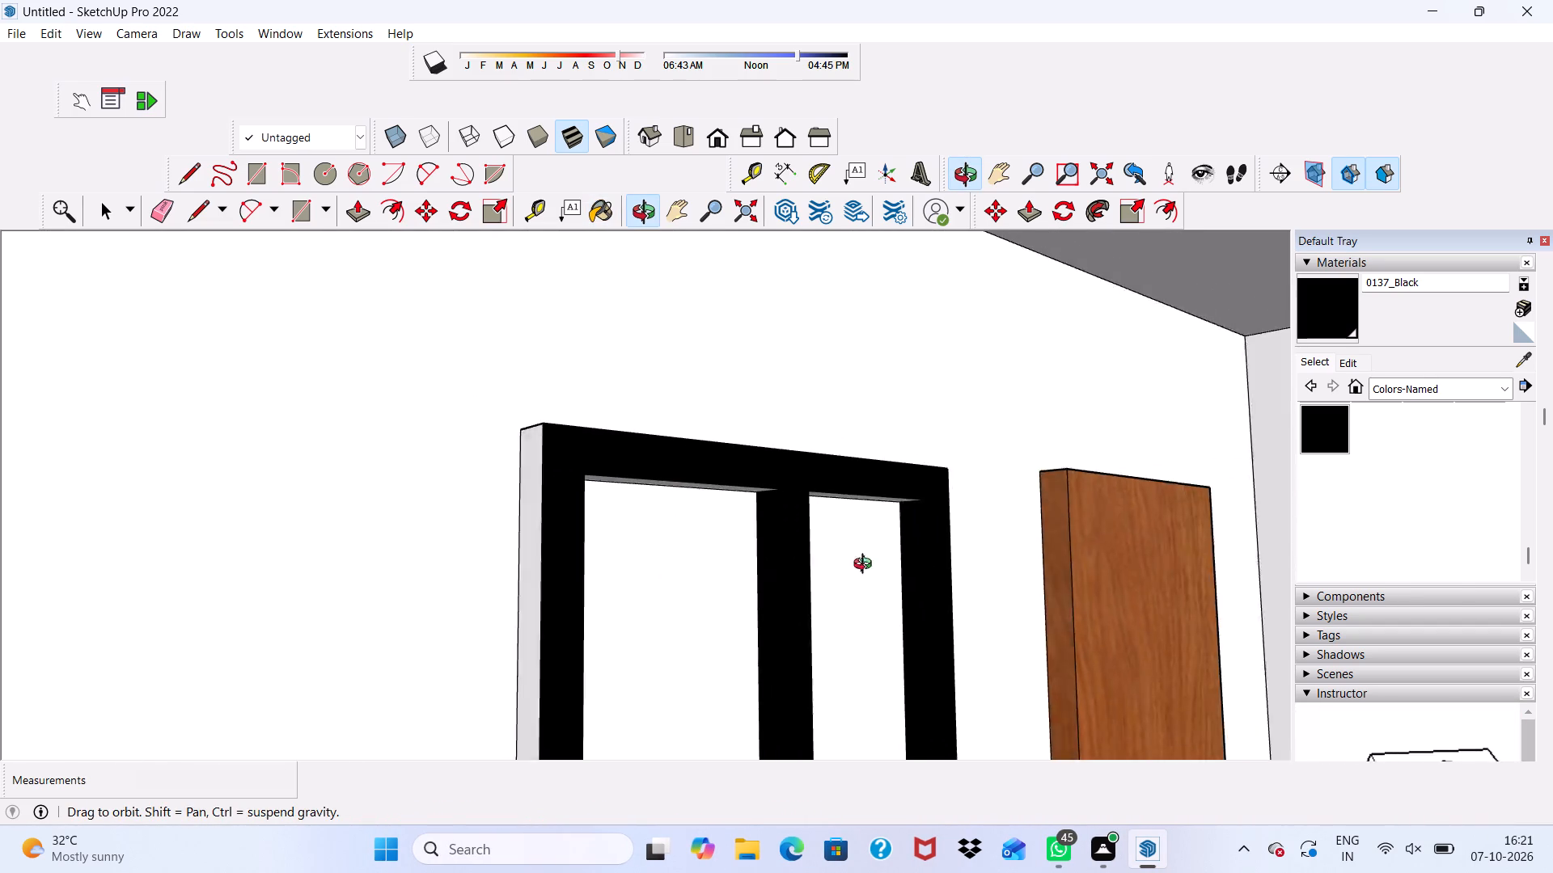
{"action": "middle_click_drag", "start_coordinate": [866, 566], "coordinate": [896, 566]}
{"action": "left_click", "coordinate": [548, 547]}
{"action": "scroll", "coordinate": [653, 474], "scroll_direction": "up", "scroll_amount": 5}
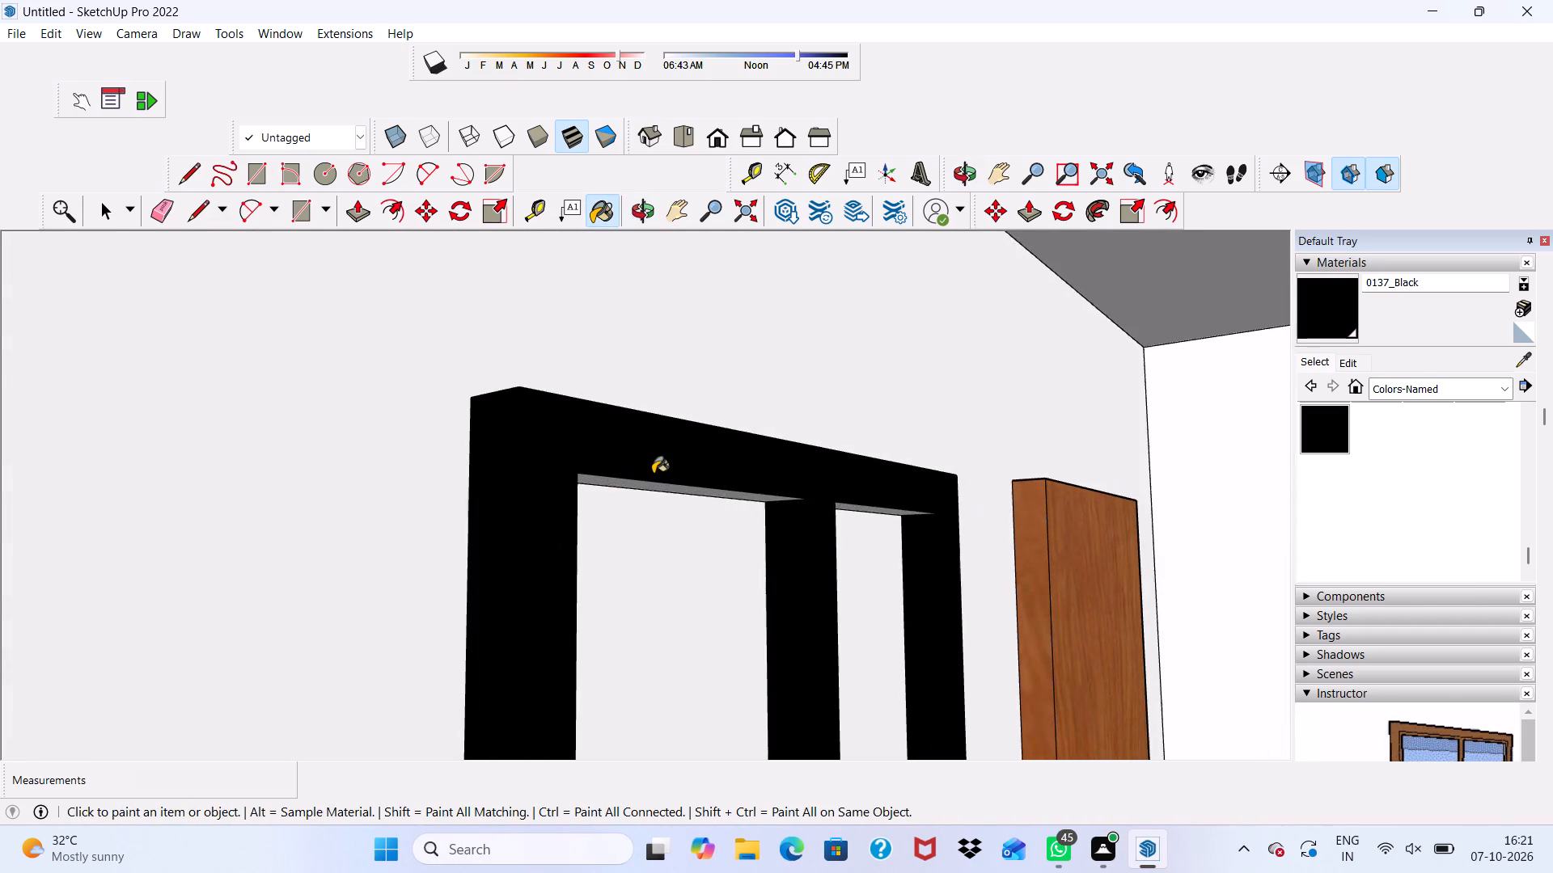
{"action": "scroll", "coordinate": [653, 474], "scroll_direction": "up", "scroll_amount": 9}
{"action": "left_click", "coordinate": [673, 484]}
{"action": "scroll", "coordinate": [1026, 534], "scroll_direction": "up", "scroll_amount": 7}
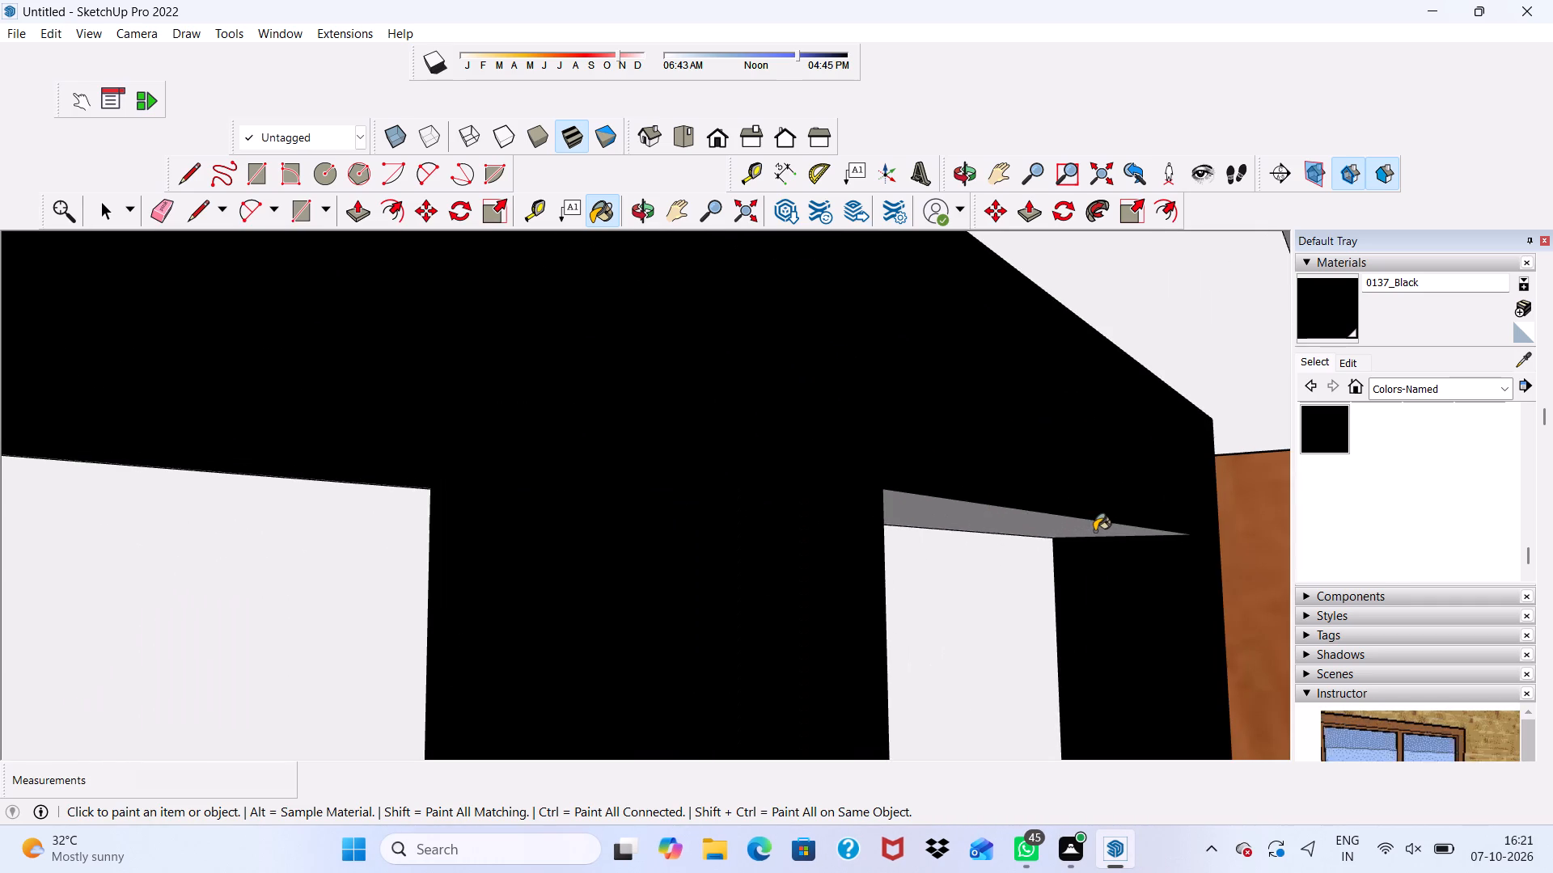
{"action": "left_click", "coordinate": [1094, 531]}
{"action": "scroll", "coordinate": [1090, 527], "scroll_direction": "down", "scroll_amount": 14}
Paint the right-facing sides of the lower-floor window frame's left jamb, mullion and outer edge 0137_Black.
{"action": "middle_click_drag", "start_coordinate": [1071, 491], "coordinate": [662, 605]}
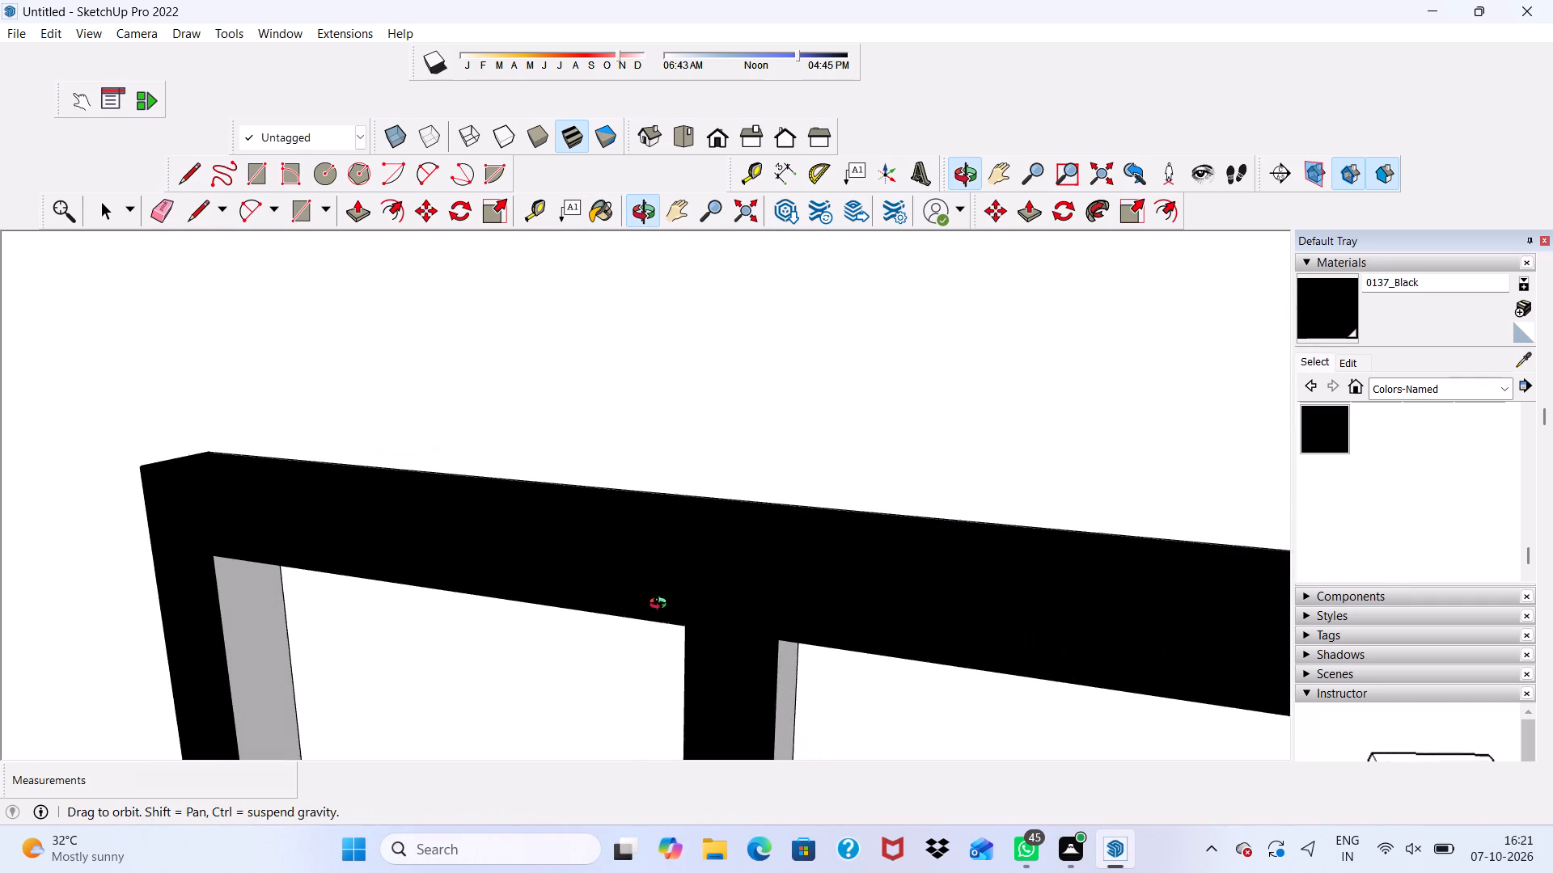
{"action": "middle_click_drag", "start_coordinate": [662, 605], "coordinate": [662, 607]}
{"action": "scroll", "coordinate": [675, 516], "scroll_direction": "up", "scroll_amount": 1}
{"action": "scroll", "coordinate": [700, 526], "scroll_direction": "down", "scroll_amount": 8}
{"action": "scroll", "coordinate": [463, 696], "scroll_direction": "up", "scroll_amount": 4}
{"action": "left_click", "coordinate": [477, 610]}
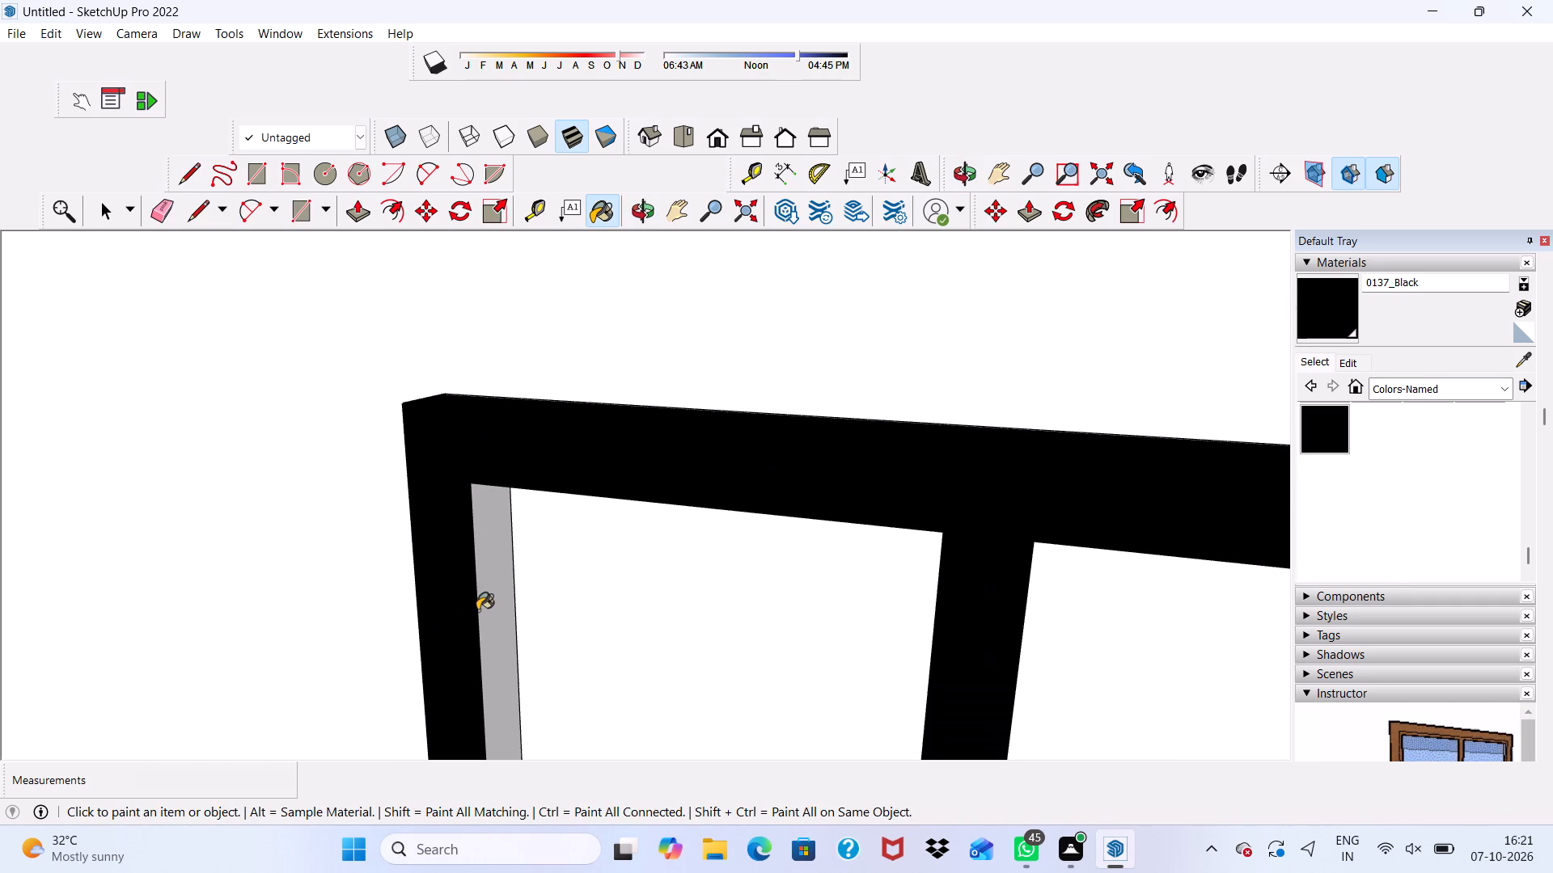
{"action": "left_click", "coordinate": [487, 598]}
{"action": "scroll", "coordinate": [539, 597], "scroll_direction": "down", "scroll_amount": 5}
{"action": "scroll", "coordinate": [824, 577], "scroll_direction": "up", "scroll_amount": 7}
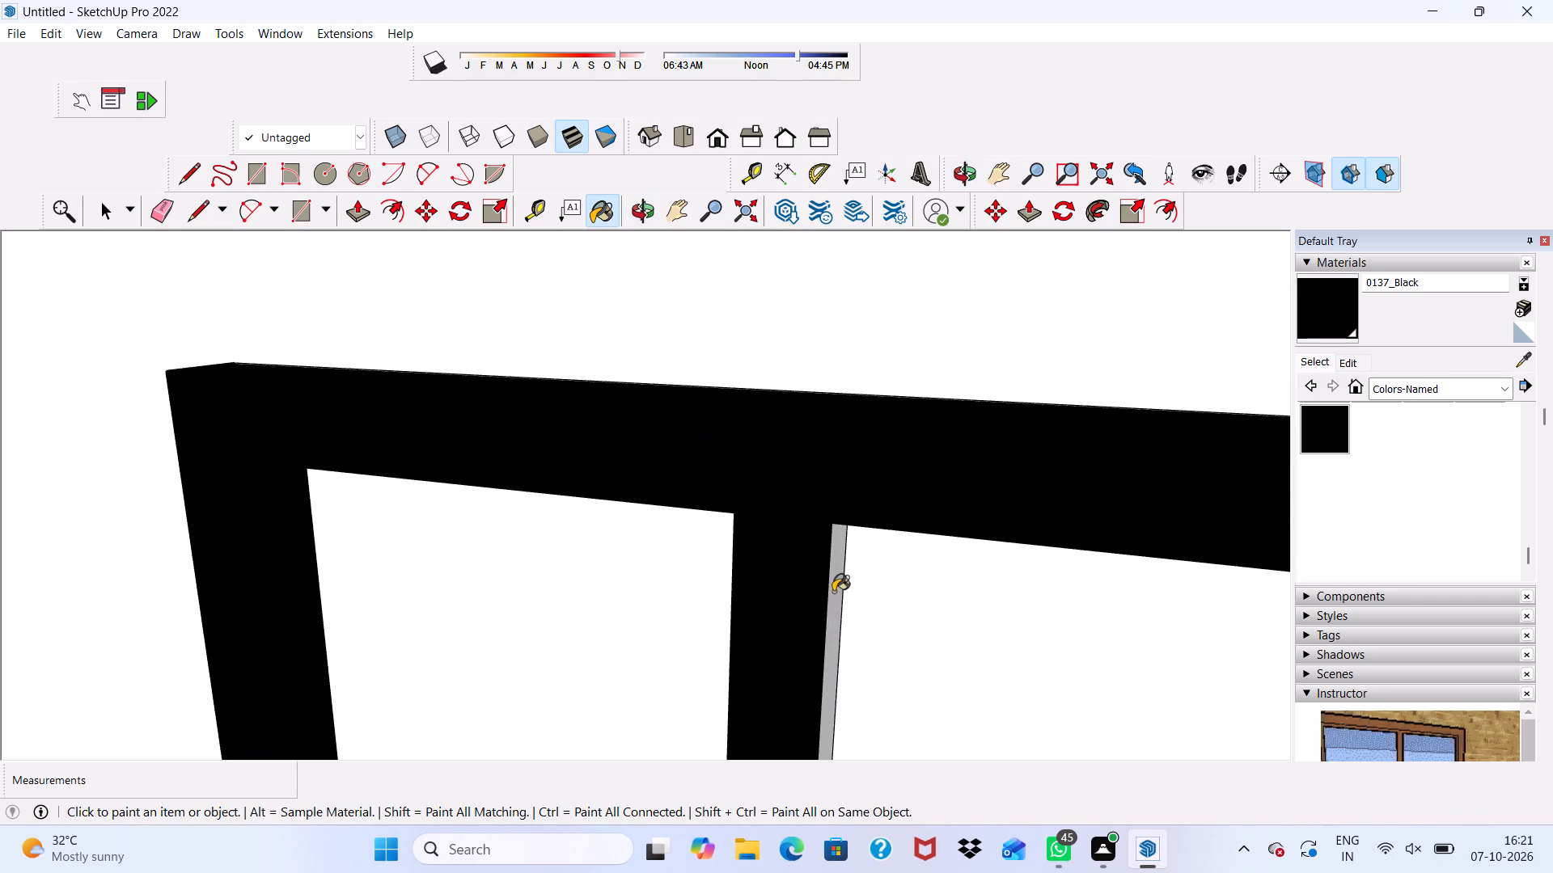
{"action": "left_click", "coordinate": [833, 592]}
{"action": "scroll", "coordinate": [797, 549], "scroll_direction": "down", "scroll_amount": 15}
{"action": "middle_click_drag", "start_coordinate": [995, 601], "coordinate": [662, 576]}
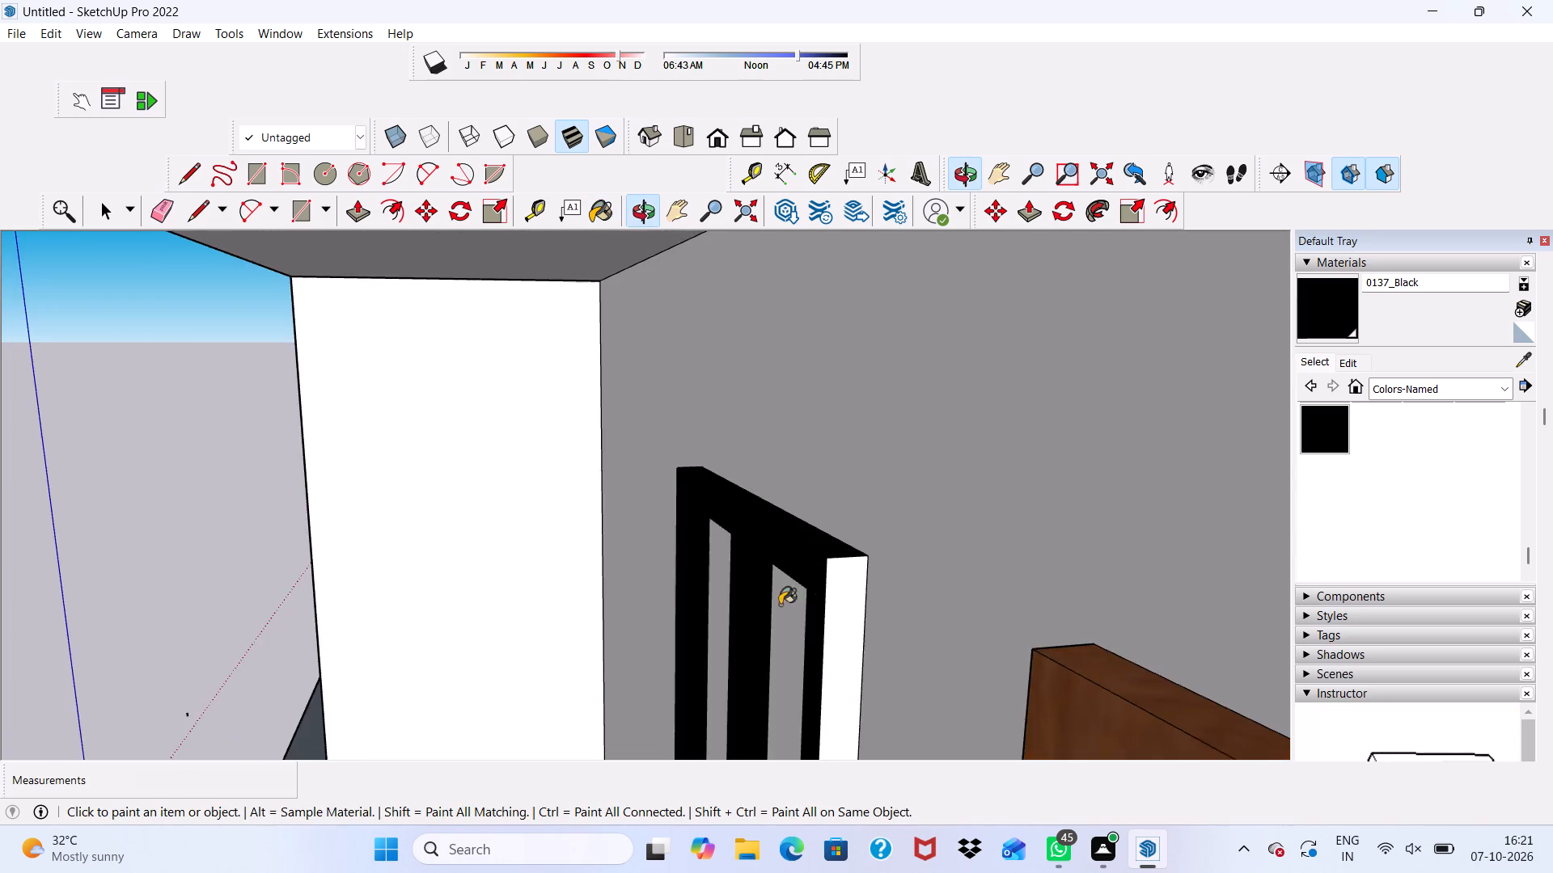
{"action": "scroll", "coordinate": [805, 604], "scroll_direction": "up", "scroll_amount": 2}
{"action": "left_click", "coordinate": [855, 582]}
{"action": "scroll", "coordinate": [829, 492], "scroll_direction": "down", "scroll_amount": 13}
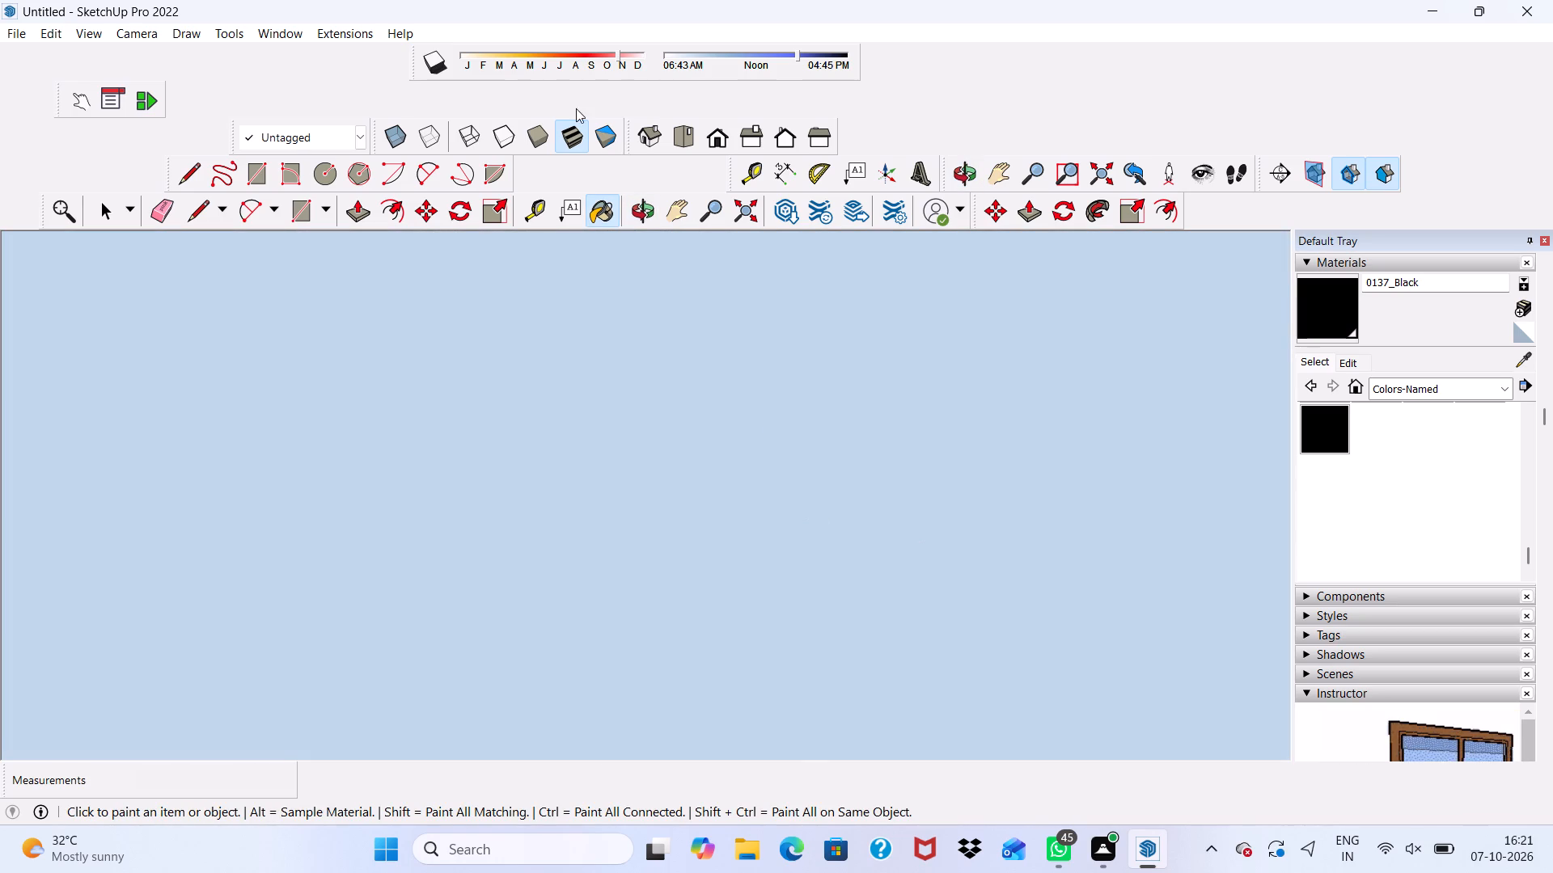
Paint the top faces of the bottom rail in both panes of the lower-floor balcony window frame 0137_Black.
{"action": "left_click", "coordinate": [713, 137]}
{"action": "scroll", "coordinate": [734, 358], "scroll_direction": "down", "scroll_amount": 8}
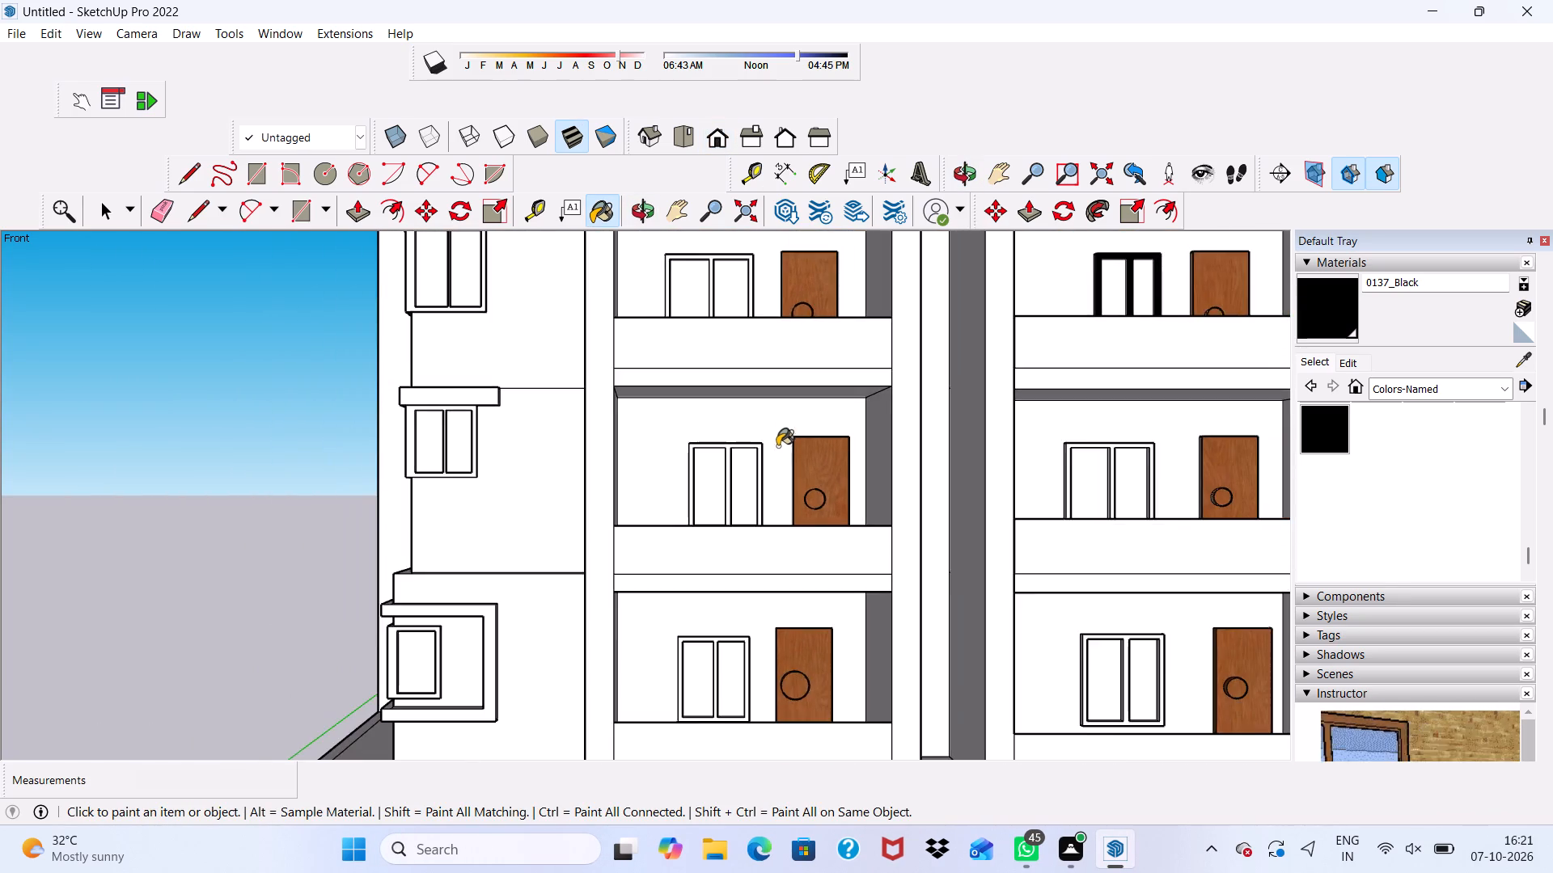
{"action": "scroll", "coordinate": [775, 458], "scroll_direction": "up", "scroll_amount": 4}
{"action": "scroll", "coordinate": [775, 424], "scroll_direction": "down", "scroll_amount": 9}
{"action": "scroll", "coordinate": [971, 330], "scroll_direction": "up", "scroll_amount": 10}
{"action": "scroll", "coordinate": [986, 340], "scroll_direction": "down", "scroll_amount": 4}
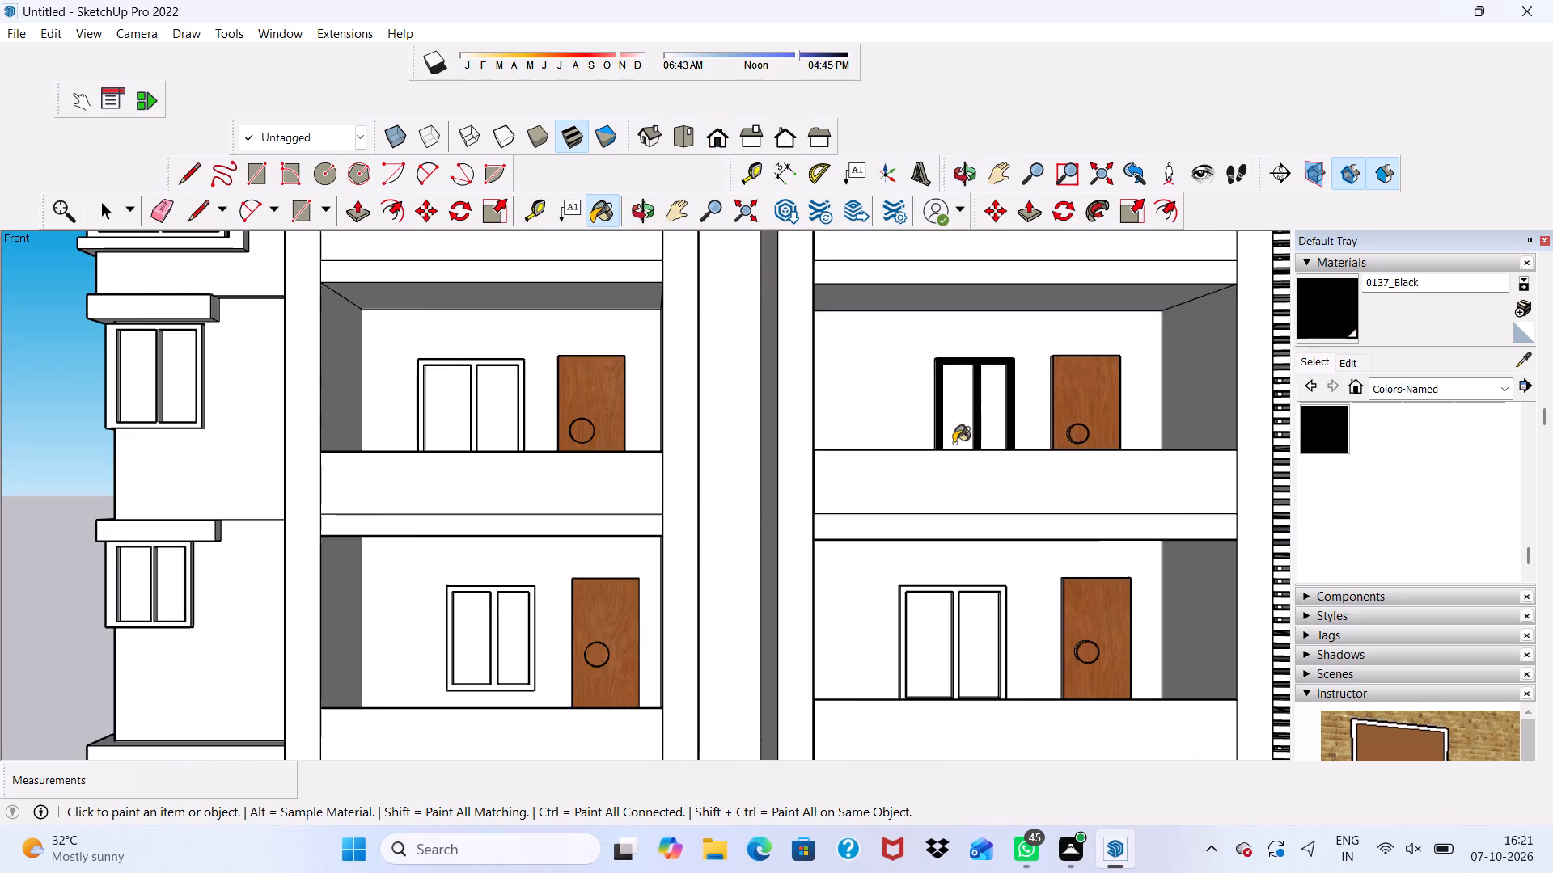
{"action": "scroll", "coordinate": [954, 443], "scroll_direction": "down", "scroll_amount": 2}
{"action": "middle_click_drag", "start_coordinate": [997, 369], "coordinate": [986, 549]}
{"action": "scroll", "coordinate": [1018, 628], "scroll_direction": "up", "scroll_amount": 12}
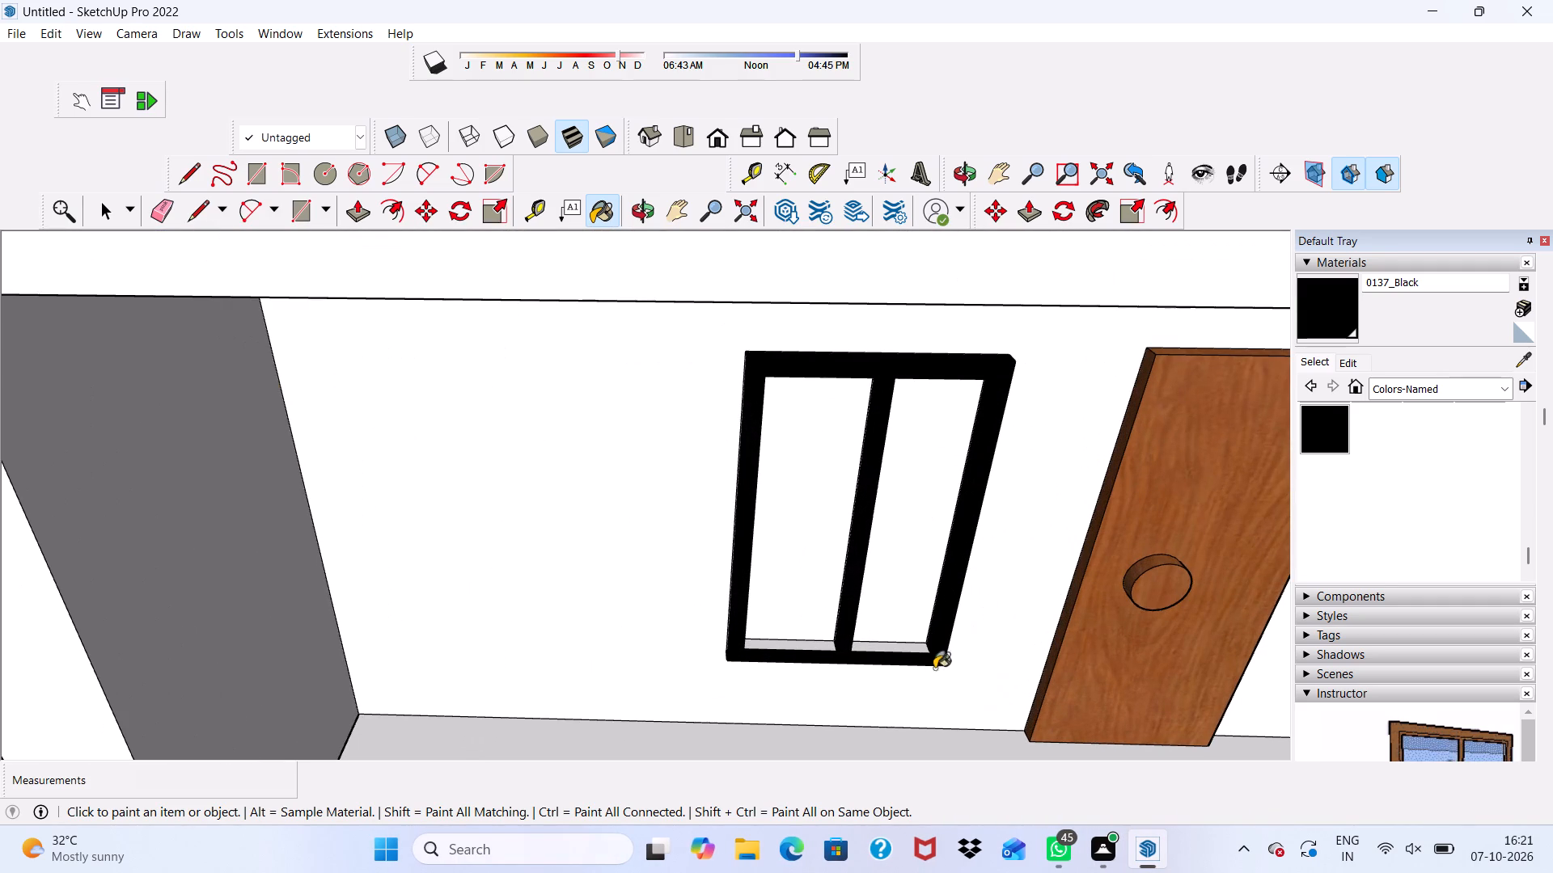
{"action": "left_click", "coordinate": [892, 641]}
{"action": "scroll", "coordinate": [894, 647], "scroll_direction": "up", "scroll_amount": 5}
{"action": "left_click", "coordinate": [894, 647]}
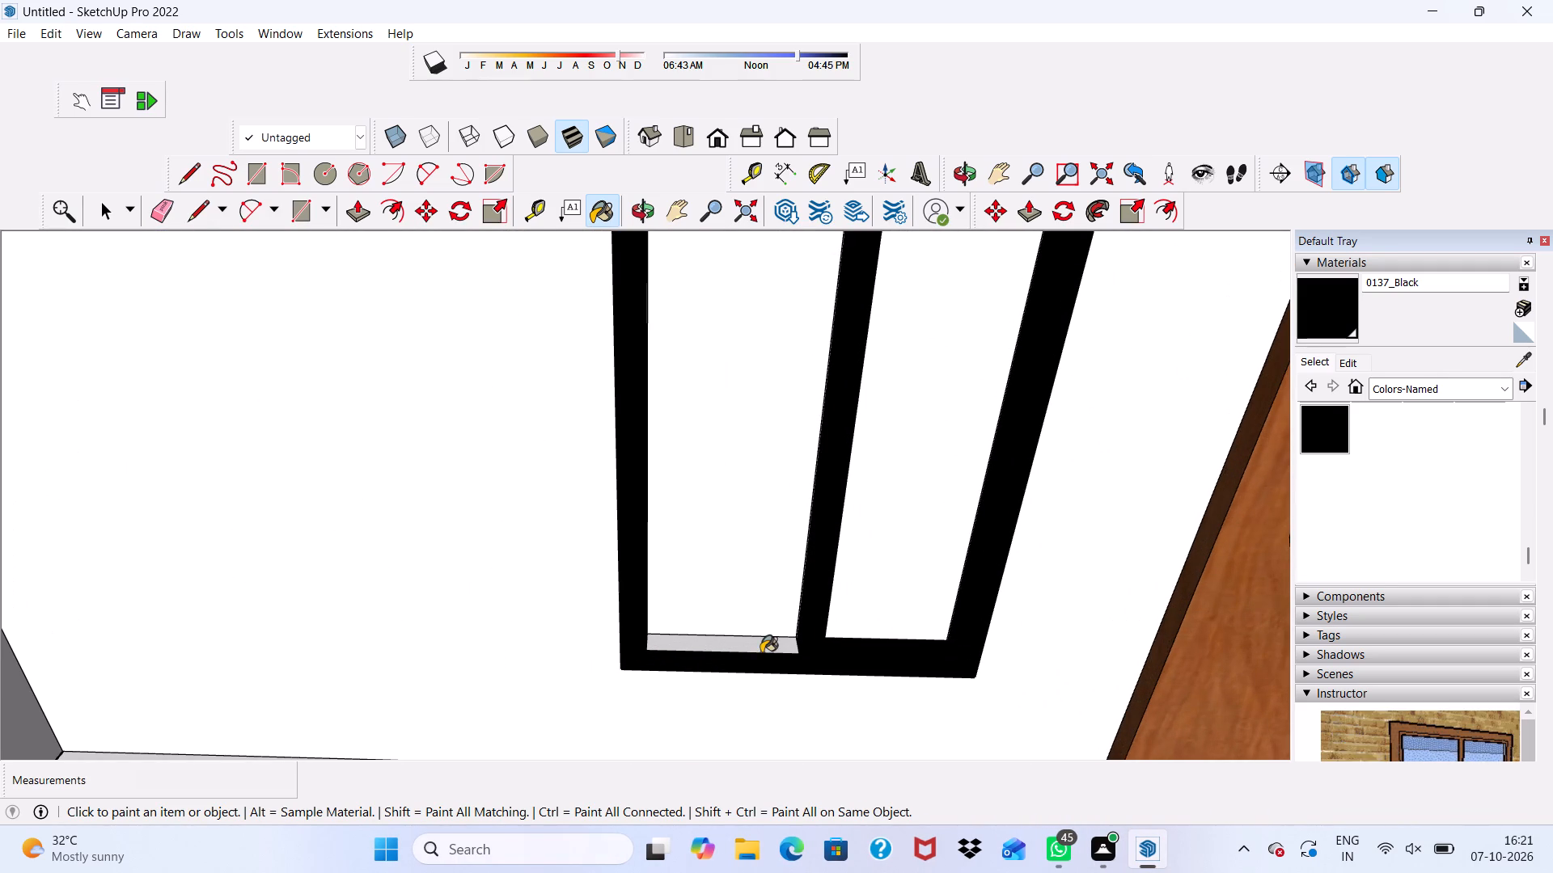
{"action": "left_click", "coordinate": [757, 643]}
{"action": "scroll", "coordinate": [683, 588], "scroll_direction": "down", "scroll_amount": 19}
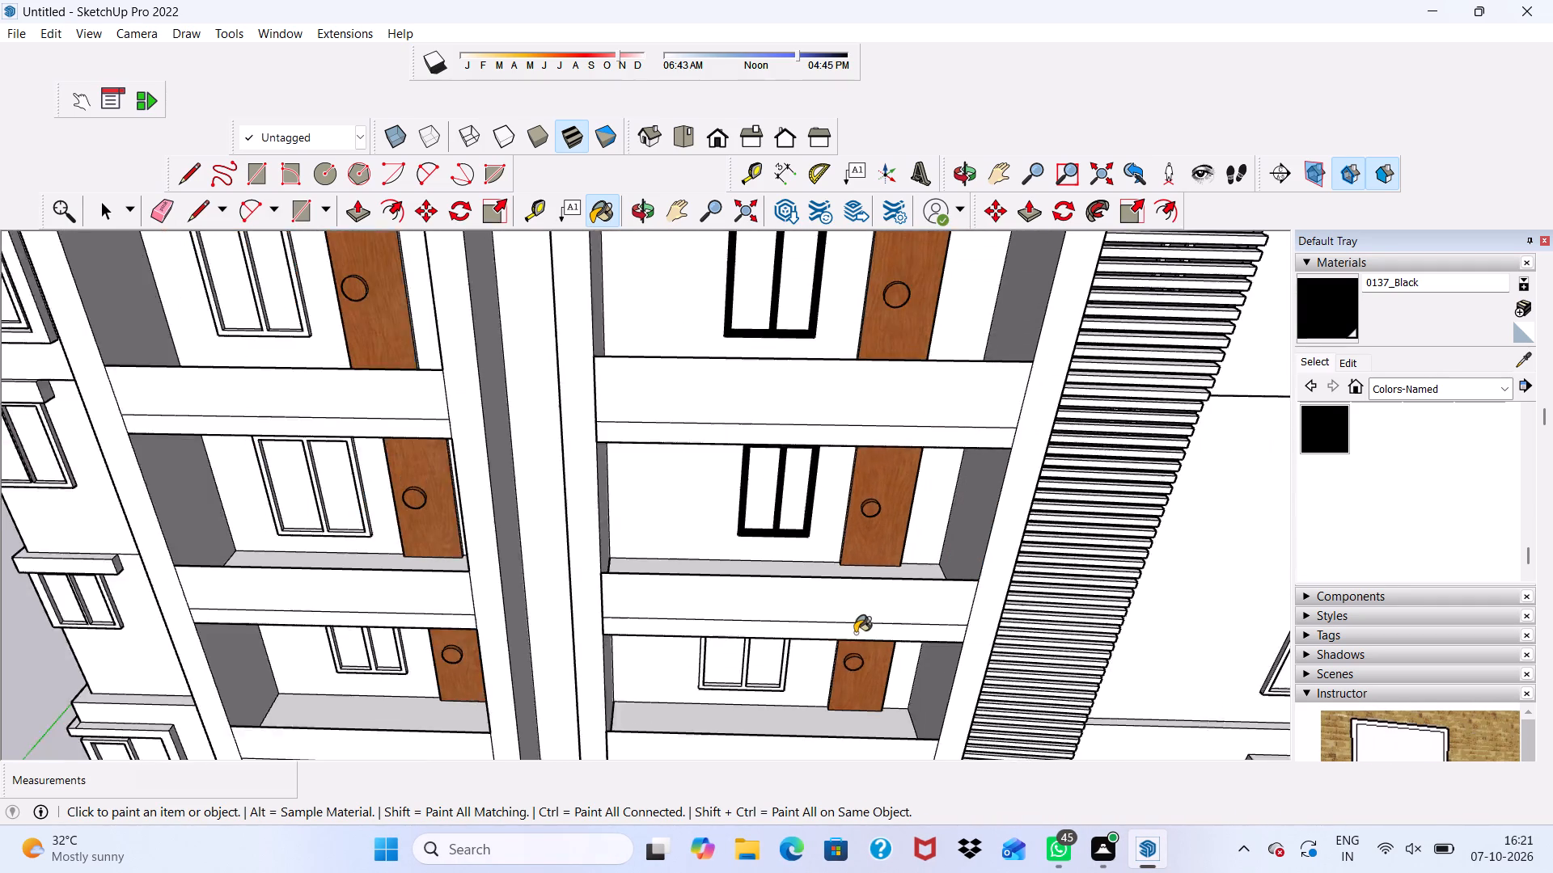
Paint the front face and the left jamb's inner face of the window frame one floor down 0137_Black.
{"action": "scroll", "coordinate": [855, 633], "scroll_direction": "down", "scroll_amount": 1}
{"action": "middle_click_drag", "start_coordinate": [855, 633], "coordinate": [815, 486]}
{"action": "scroll", "coordinate": [770, 588], "scroll_direction": "up", "scroll_amount": 11}
{"action": "left_click", "coordinate": [794, 551]}
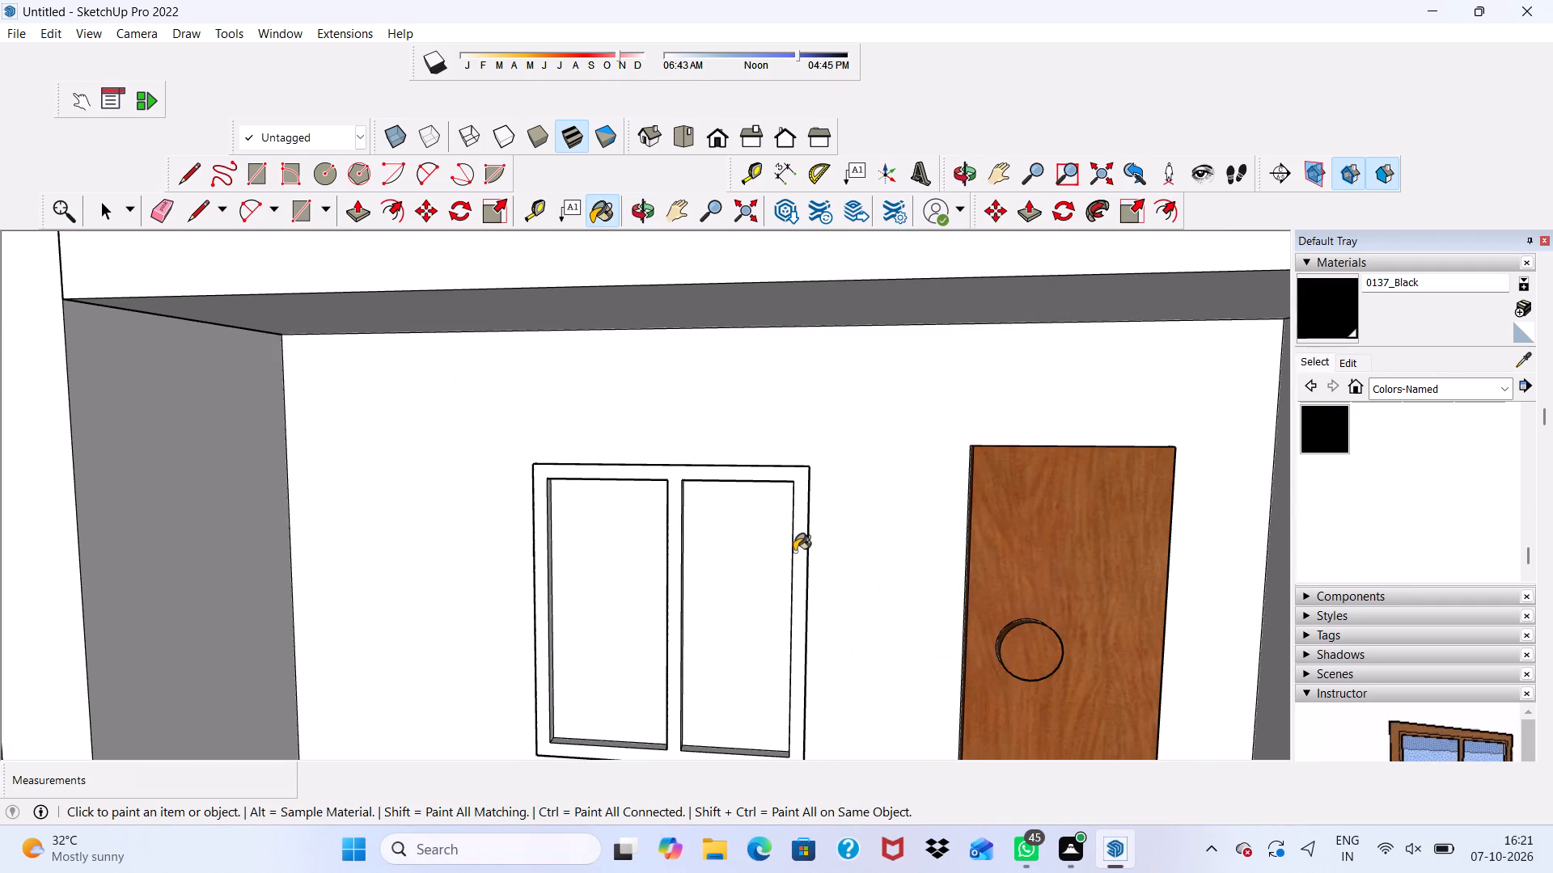
{"action": "scroll", "coordinate": [689, 539], "scroll_direction": "up", "scroll_amount": 5}
{"action": "scroll", "coordinate": [651, 479], "scroll_direction": "down", "scroll_amount": 5}
{"action": "scroll", "coordinate": [559, 537], "scroll_direction": "up", "scroll_amount": 9}
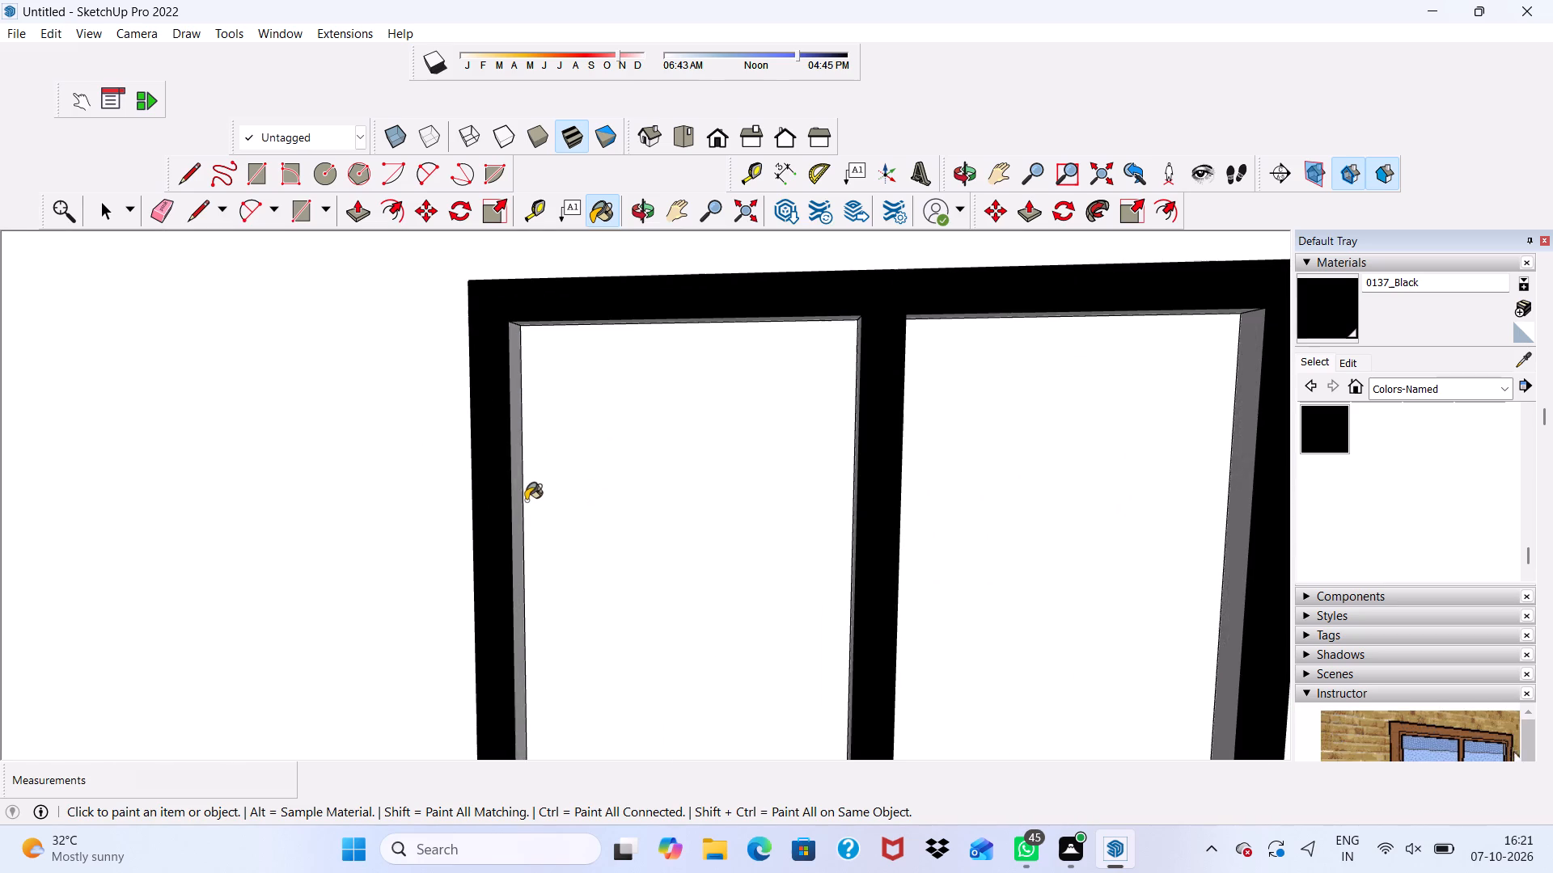
{"action": "left_click", "coordinate": [517, 487]}
Paint the right jamb's inner face, both top-rail undersides and the mullion's left side on this second-lowest window frame 0137_Black.
{"action": "scroll", "coordinate": [565, 373], "scroll_direction": "up", "scroll_amount": 2}
{"action": "scroll", "coordinate": [721, 321], "scroll_direction": "down", "scroll_amount": 7}
{"action": "middle_click_drag", "start_coordinate": [900, 465], "coordinate": [909, 458]}
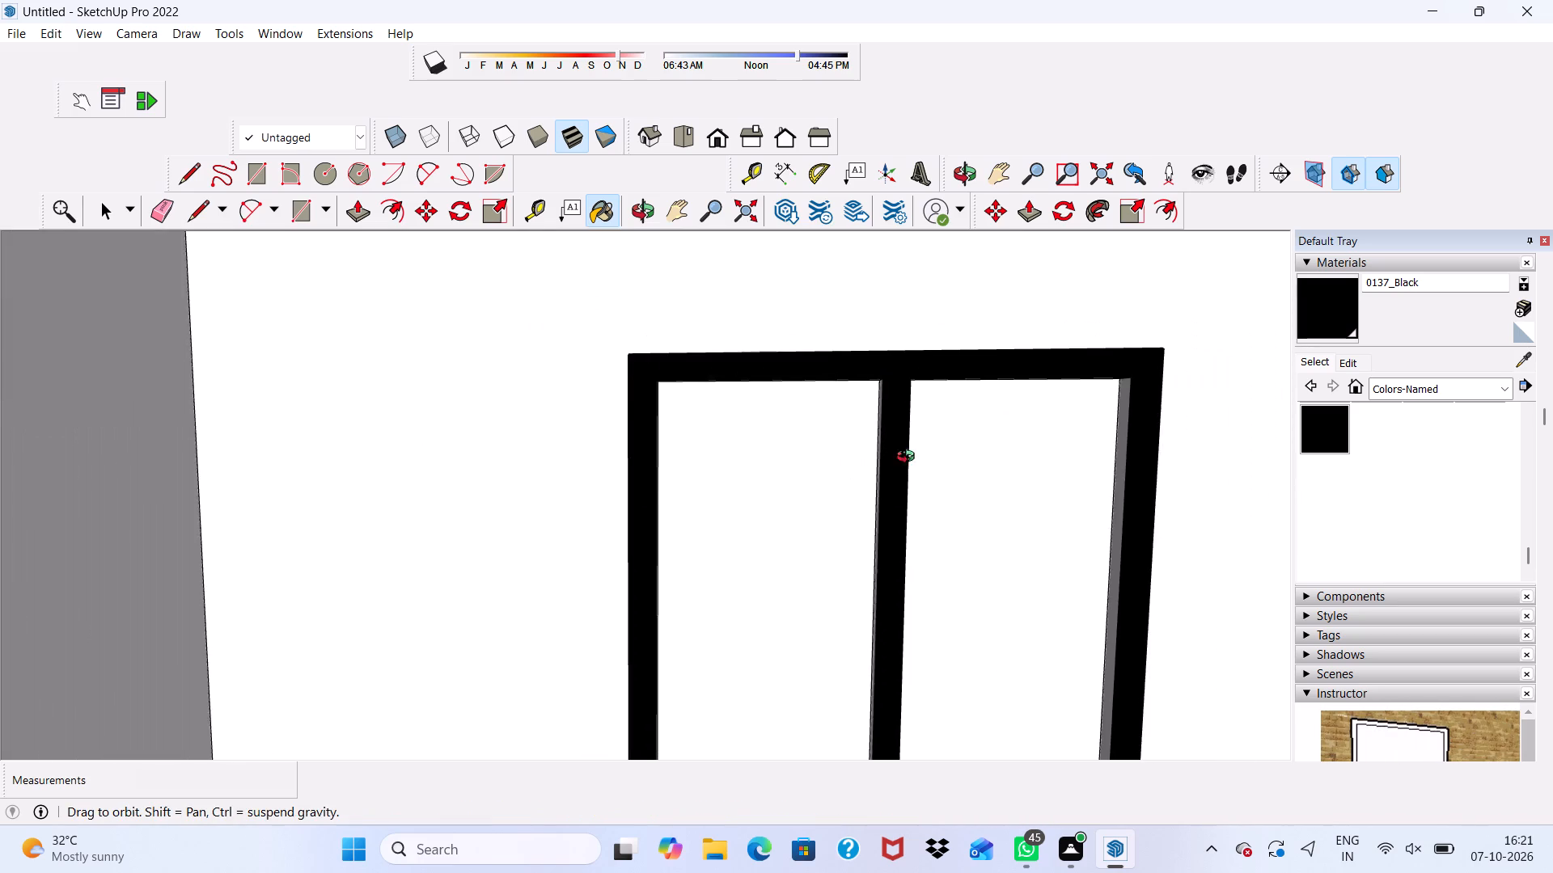
{"action": "middle_click_drag", "start_coordinate": [909, 458], "coordinate": [1020, 359]}
{"action": "scroll", "coordinate": [1052, 461], "scroll_direction": "up", "scroll_amount": 5}
{"action": "left_click", "coordinate": [1009, 491]}
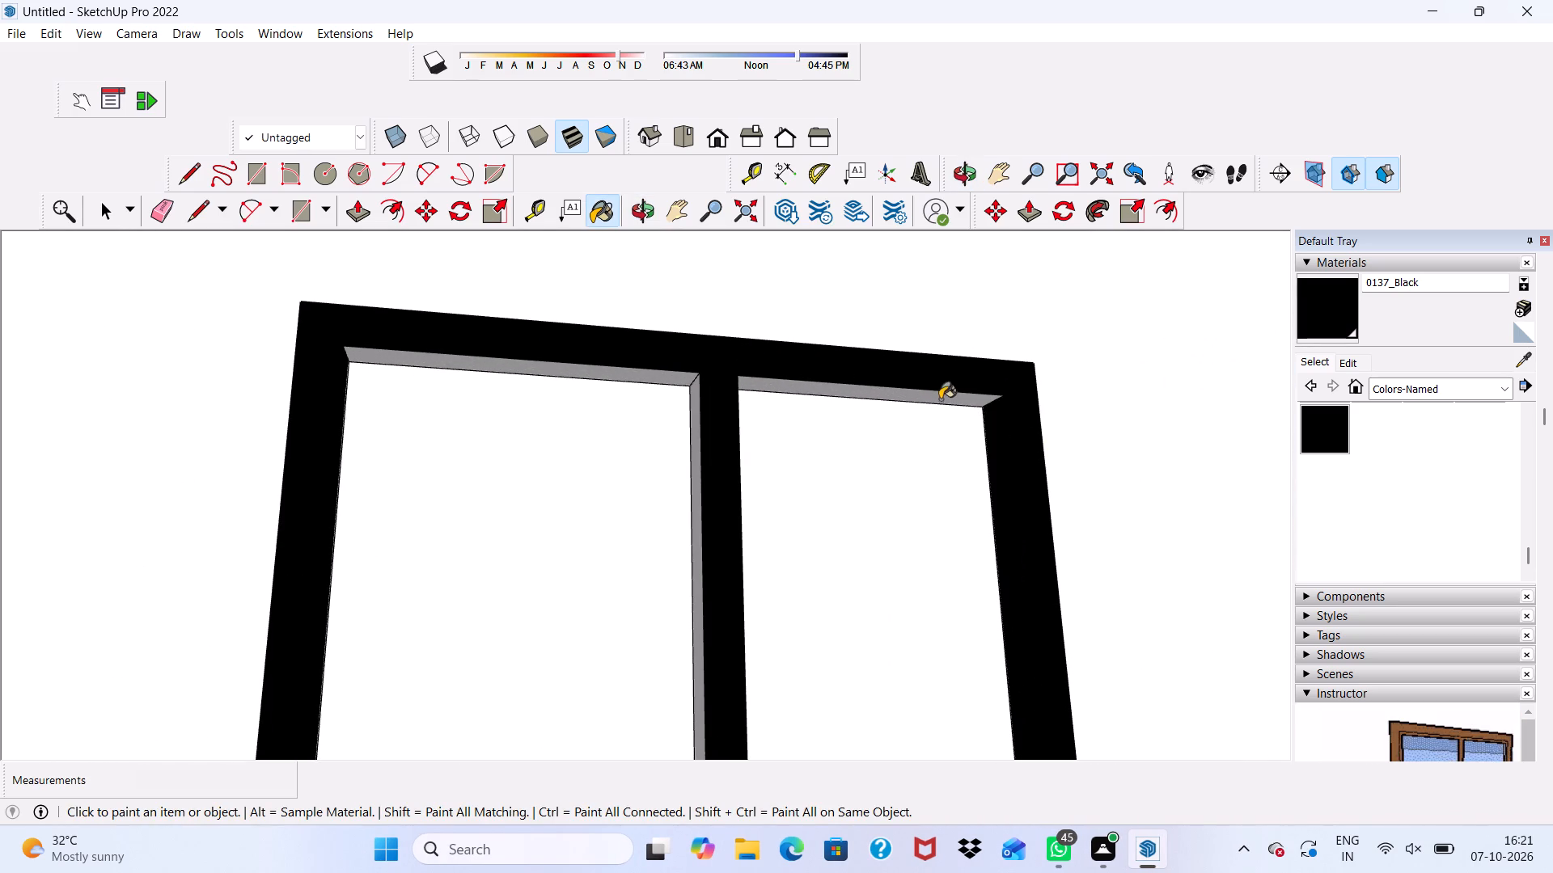
{"action": "left_click", "coordinate": [940, 402]}
{"action": "scroll", "coordinate": [885, 872], "scroll_direction": "down", "scroll_amount": 2}
{"action": "scroll", "coordinate": [651, 455], "scroll_direction": "up", "scroll_amount": 1}
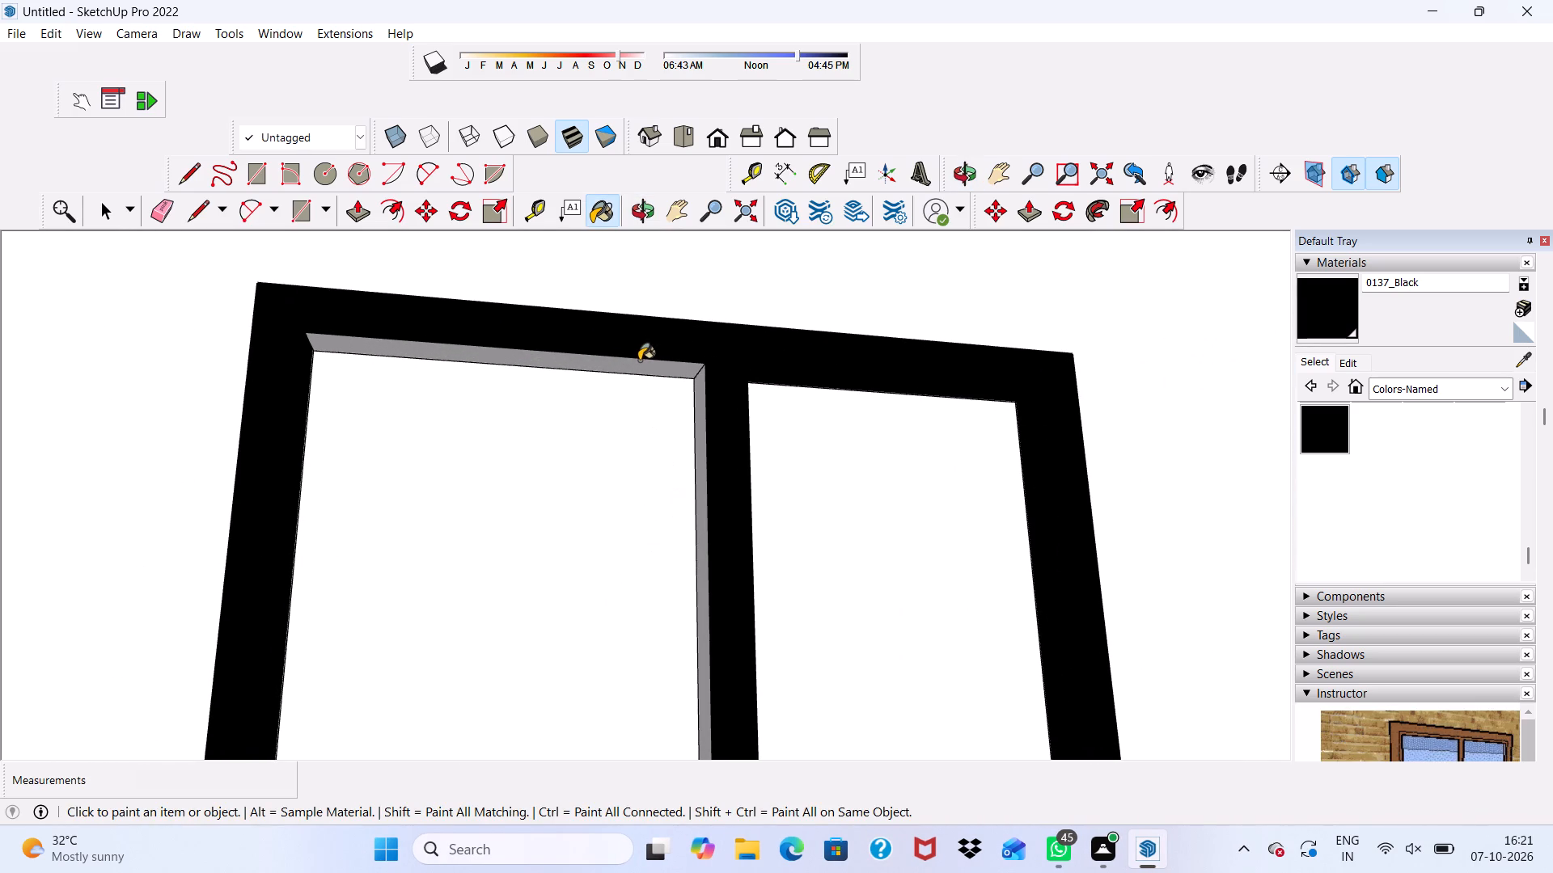
{"action": "left_click", "coordinate": [637, 361]}
{"action": "left_click", "coordinate": [697, 442]}
{"action": "scroll", "coordinate": [700, 430], "scroll_direction": "down", "scroll_amount": 12}
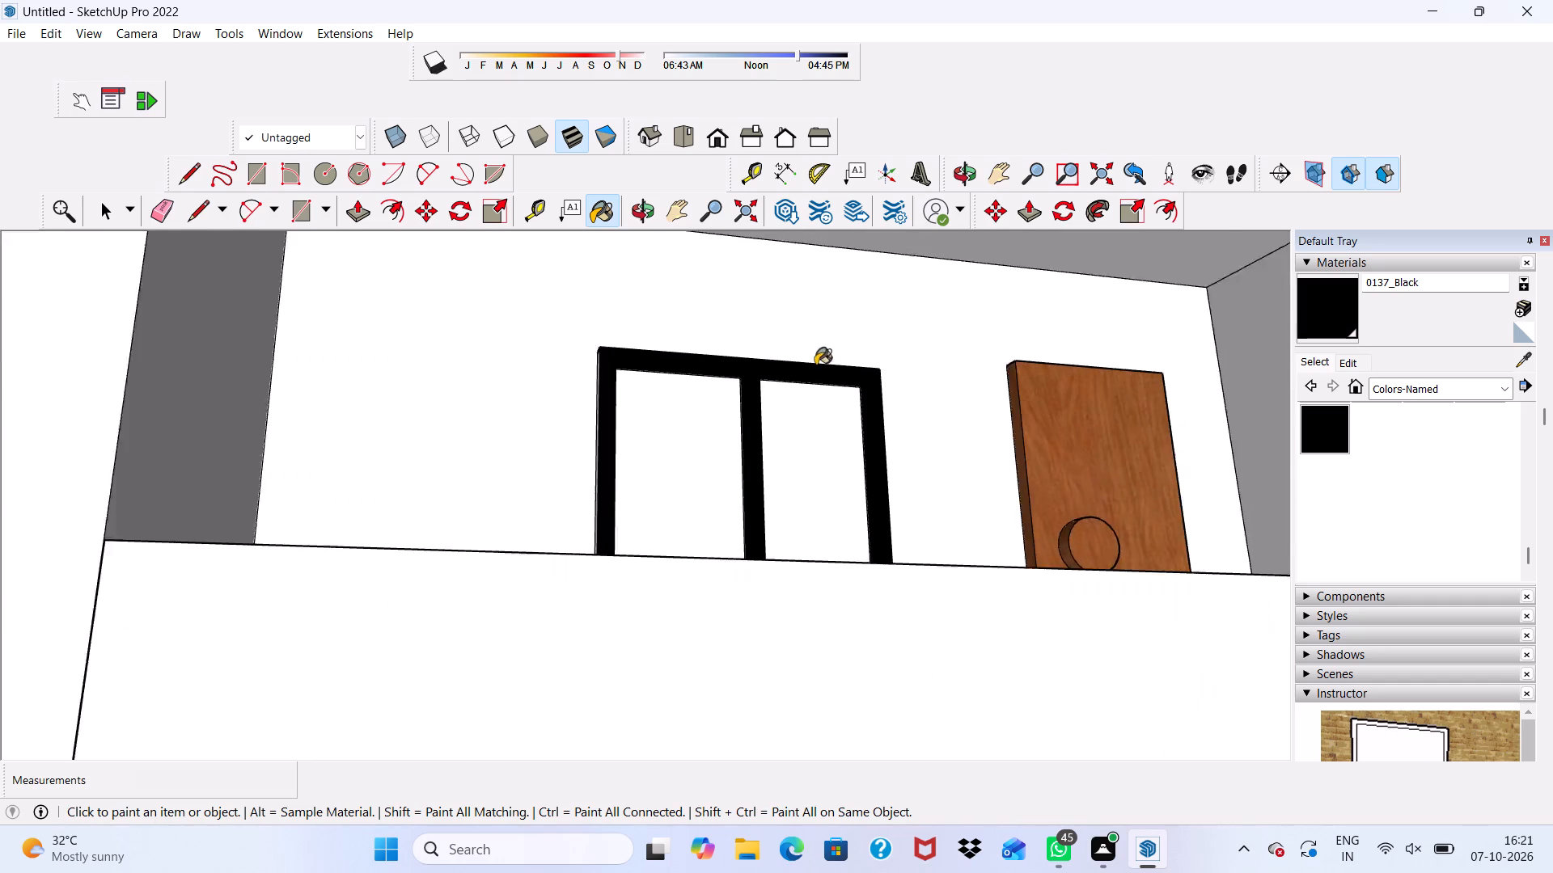
Paint the outer left side and the bottom rail's top faces on the second-lowest window frame 0137_Black.
{"action": "scroll", "coordinate": [815, 365], "scroll_direction": "down", "scroll_amount": 3}
{"action": "middle_click_drag", "start_coordinate": [776, 415], "coordinate": [862, 505]}
{"action": "scroll", "coordinate": [776, 418], "scroll_direction": "down", "scroll_amount": 1}
{"action": "scroll", "coordinate": [752, 430], "scroll_direction": "up", "scroll_amount": 8}
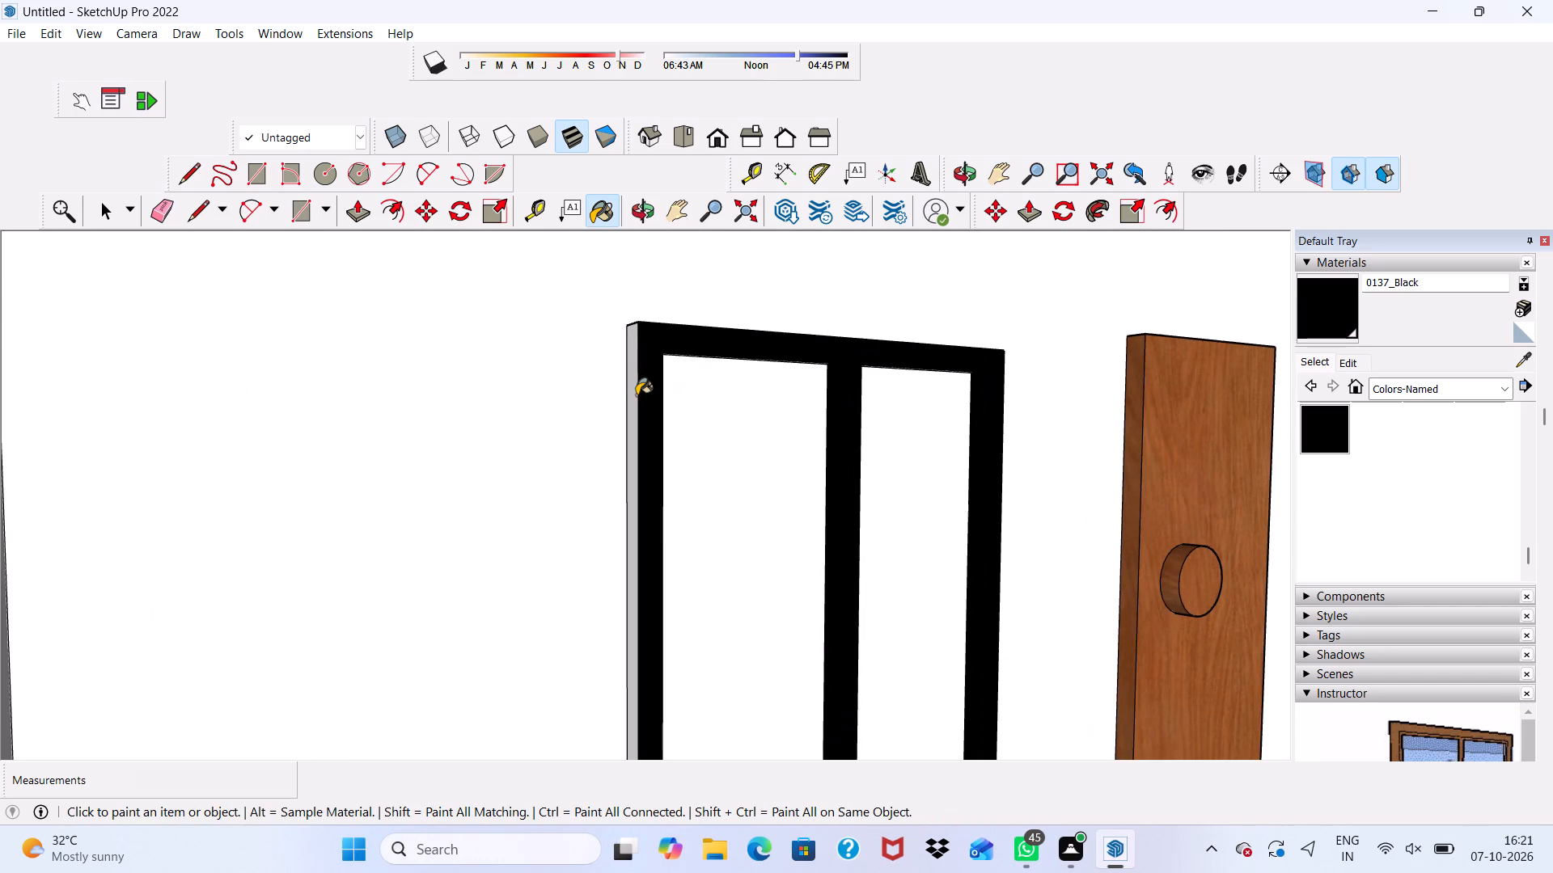
{"action": "left_click", "coordinate": [634, 397]}
{"action": "scroll", "coordinate": [638, 399], "scroll_direction": "down", "scroll_amount": 4}
{"action": "scroll", "coordinate": [742, 384], "scroll_direction": "up", "scroll_amount": 1}
{"action": "scroll", "coordinate": [740, 384], "scroll_direction": "down", "scroll_amount": 4}
{"action": "middle_click_drag", "start_coordinate": [807, 512], "coordinate": [811, 553]}
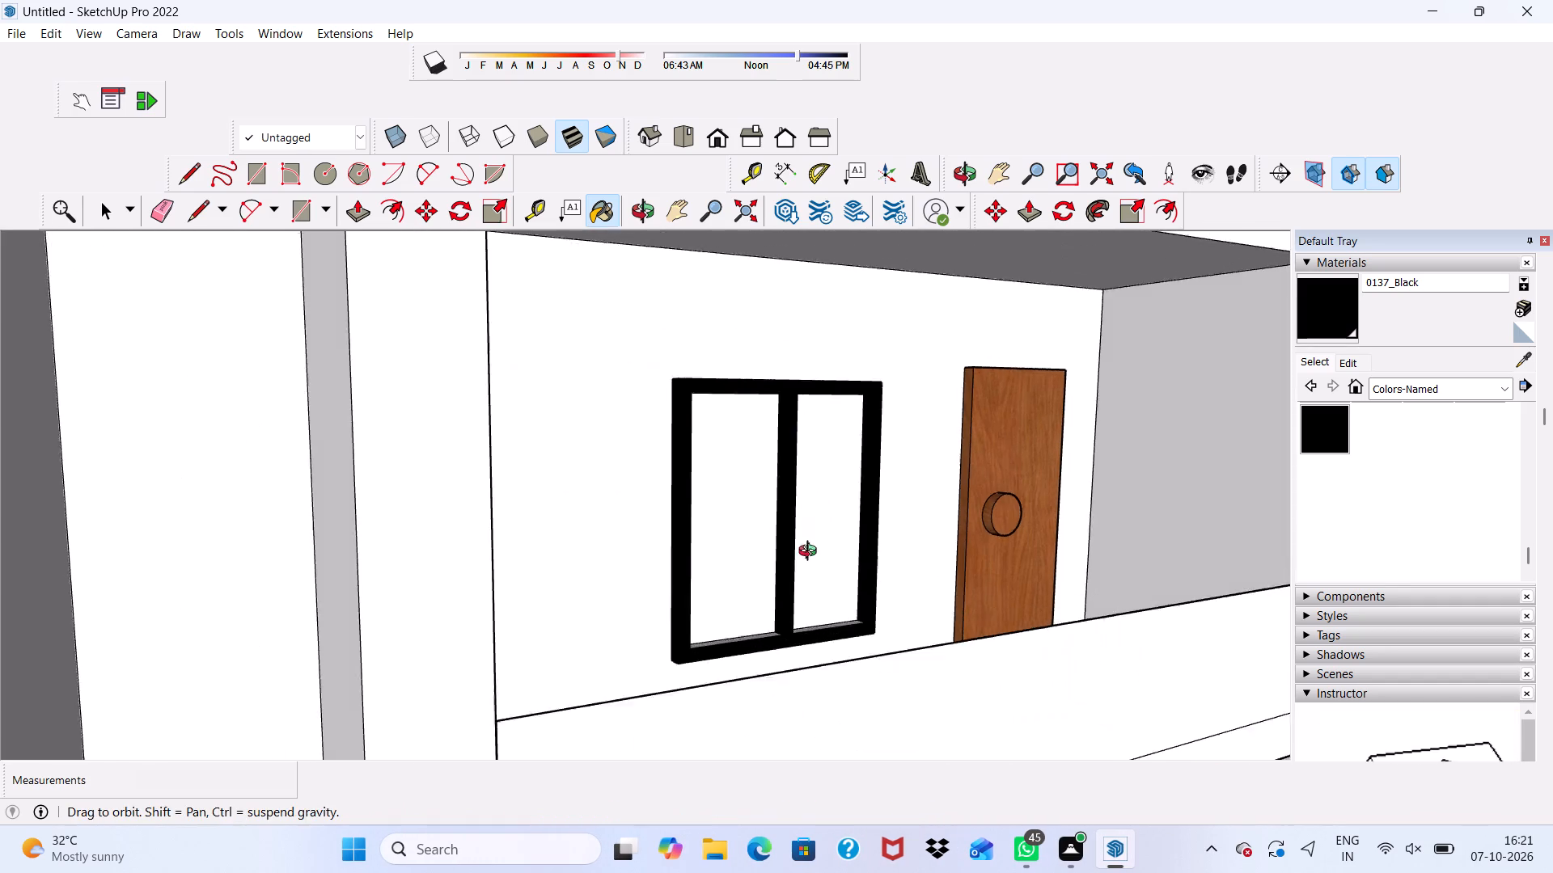
{"action": "middle_click_drag", "start_coordinate": [811, 553], "coordinate": [811, 606]}
{"action": "scroll", "coordinate": [818, 645], "scroll_direction": "up", "scroll_amount": 8}
{"action": "left_click", "coordinate": [809, 660]}
{"action": "left_click", "coordinate": [630, 716]}
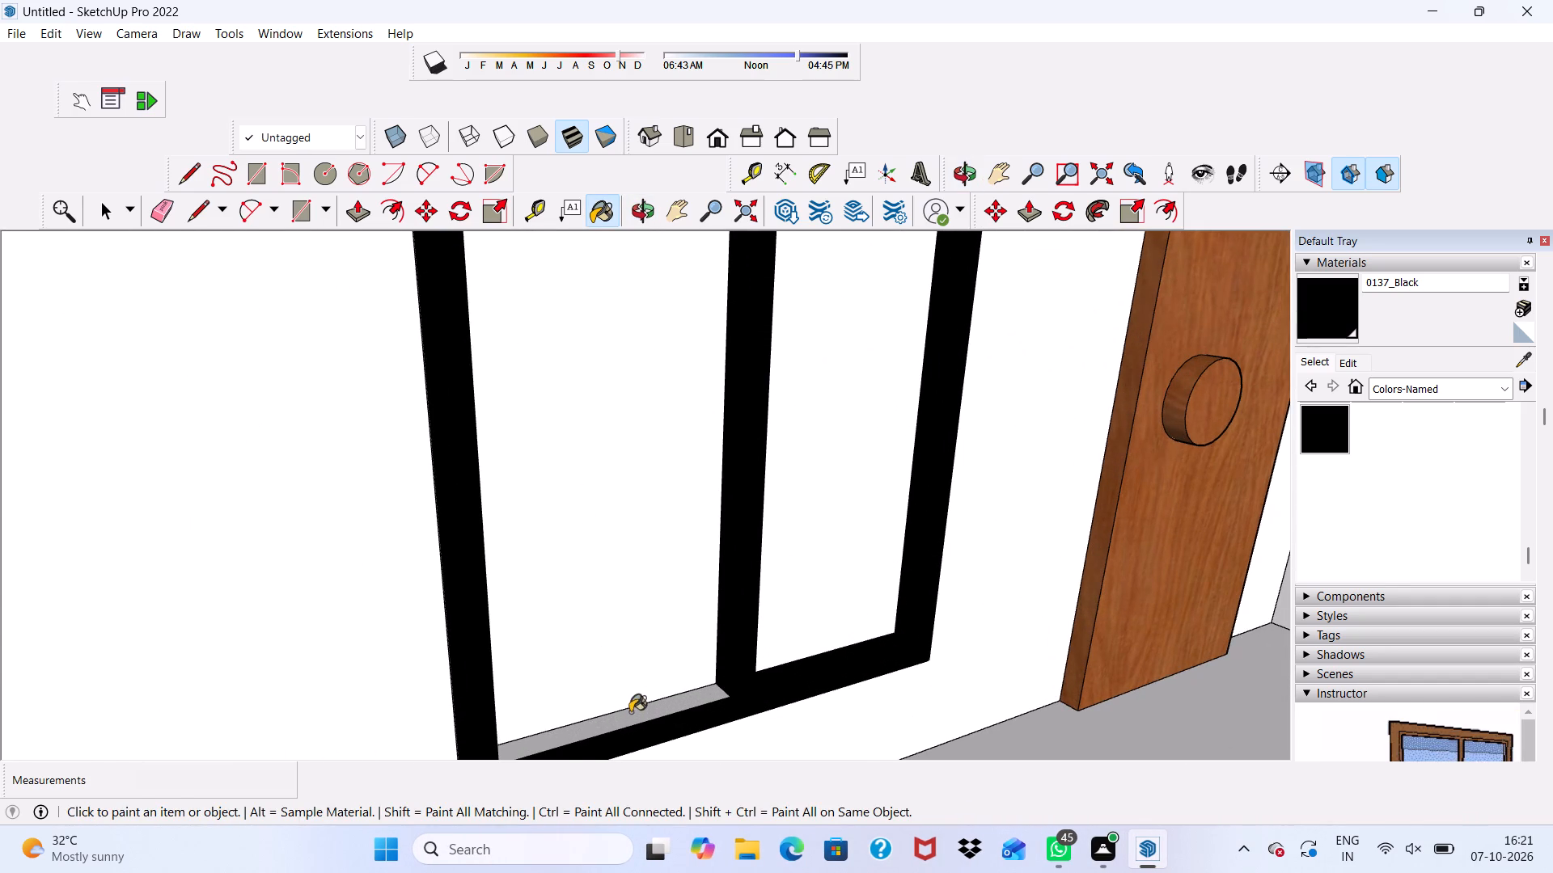
Paint the top edge, the outer right side and the mullion's right side on the second-lowest window frame 0137_Black.
{"action": "scroll", "coordinate": [627, 680], "scroll_direction": "down", "scroll_amount": 7}
{"action": "middle_click_drag", "start_coordinate": [791, 540], "coordinate": [764, 586]}
{"action": "scroll", "coordinate": [717, 436], "scroll_direction": "up", "scroll_amount": 8}
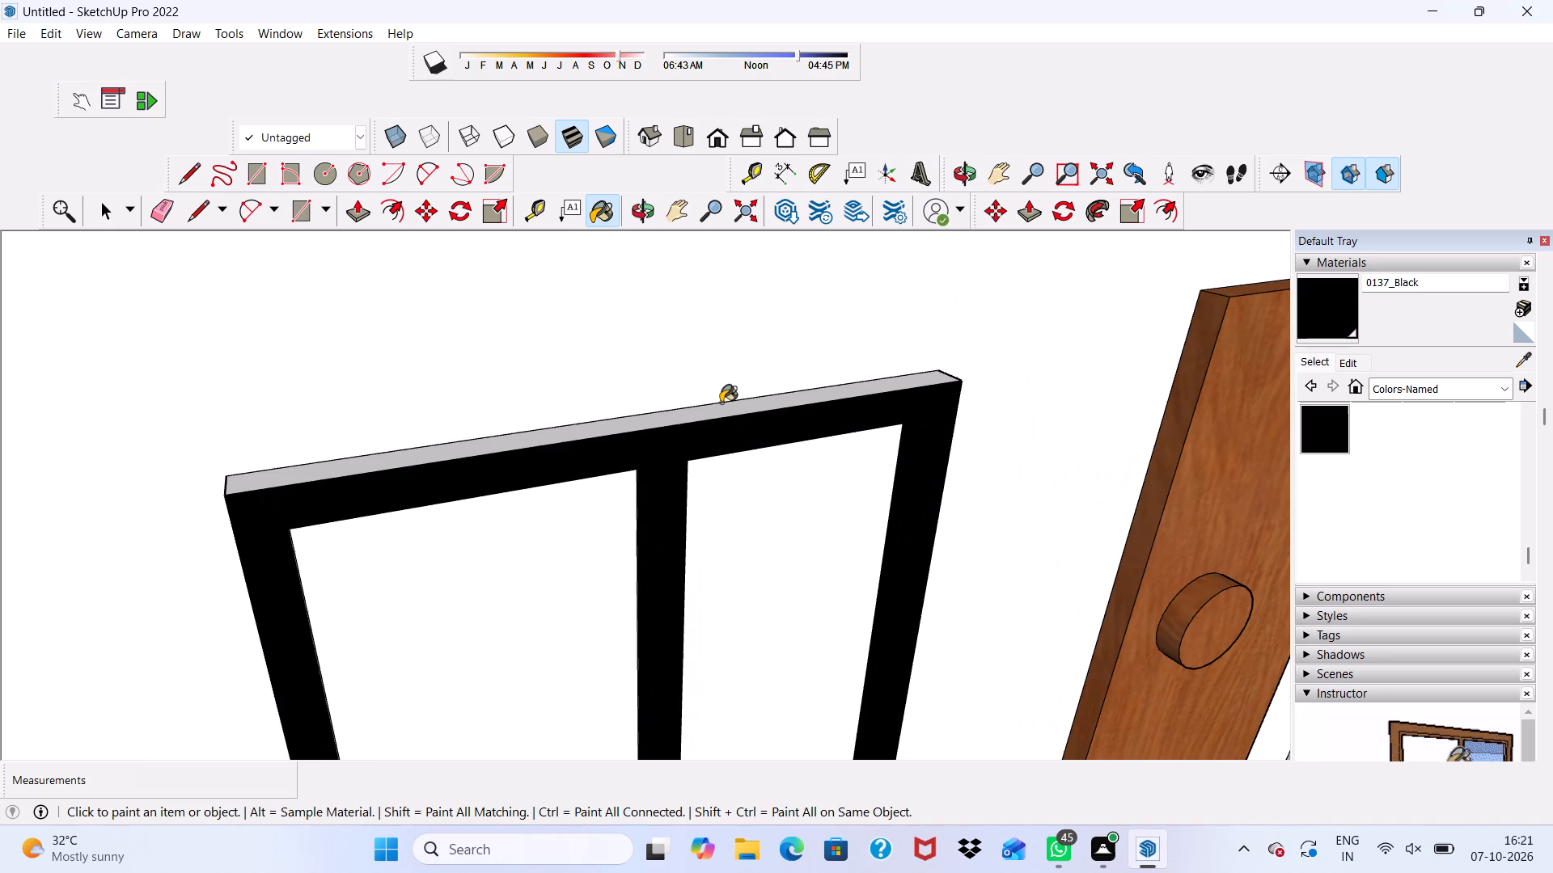
{"action": "left_click", "coordinate": [717, 406]}
{"action": "scroll", "coordinate": [806, 448], "scroll_direction": "down", "scroll_amount": 3}
{"action": "middle_click_drag", "start_coordinate": [870, 487], "coordinate": [626, 433]}
{"action": "scroll", "coordinate": [719, 462], "scroll_direction": "up", "scroll_amount": 2}
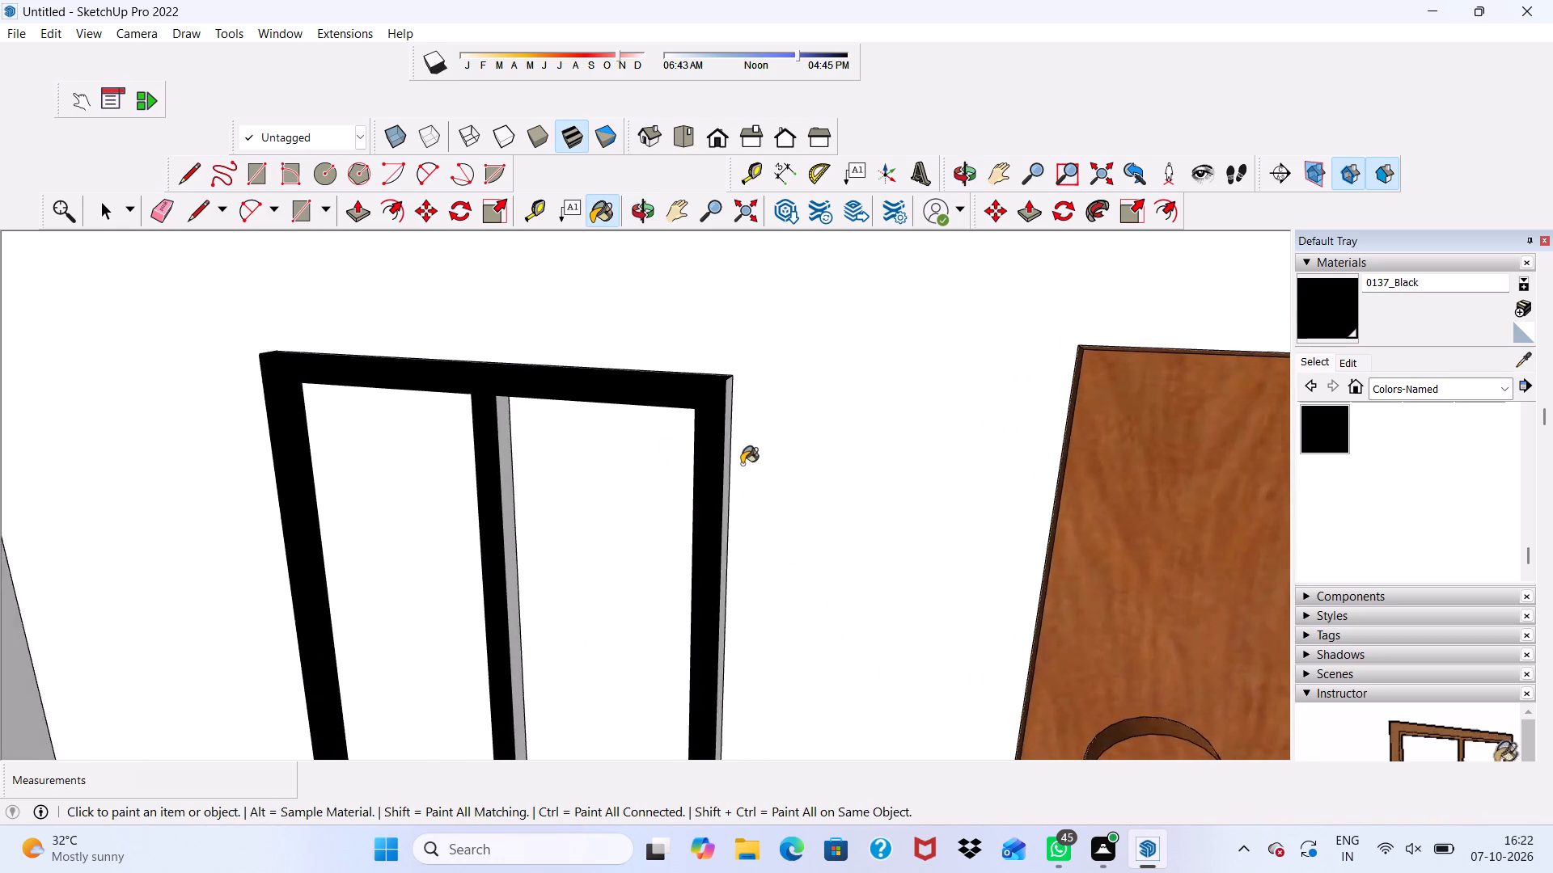
{"action": "scroll", "coordinate": [742, 464], "scroll_direction": "up", "scroll_amount": 2}
{"action": "left_click", "coordinate": [723, 449]}
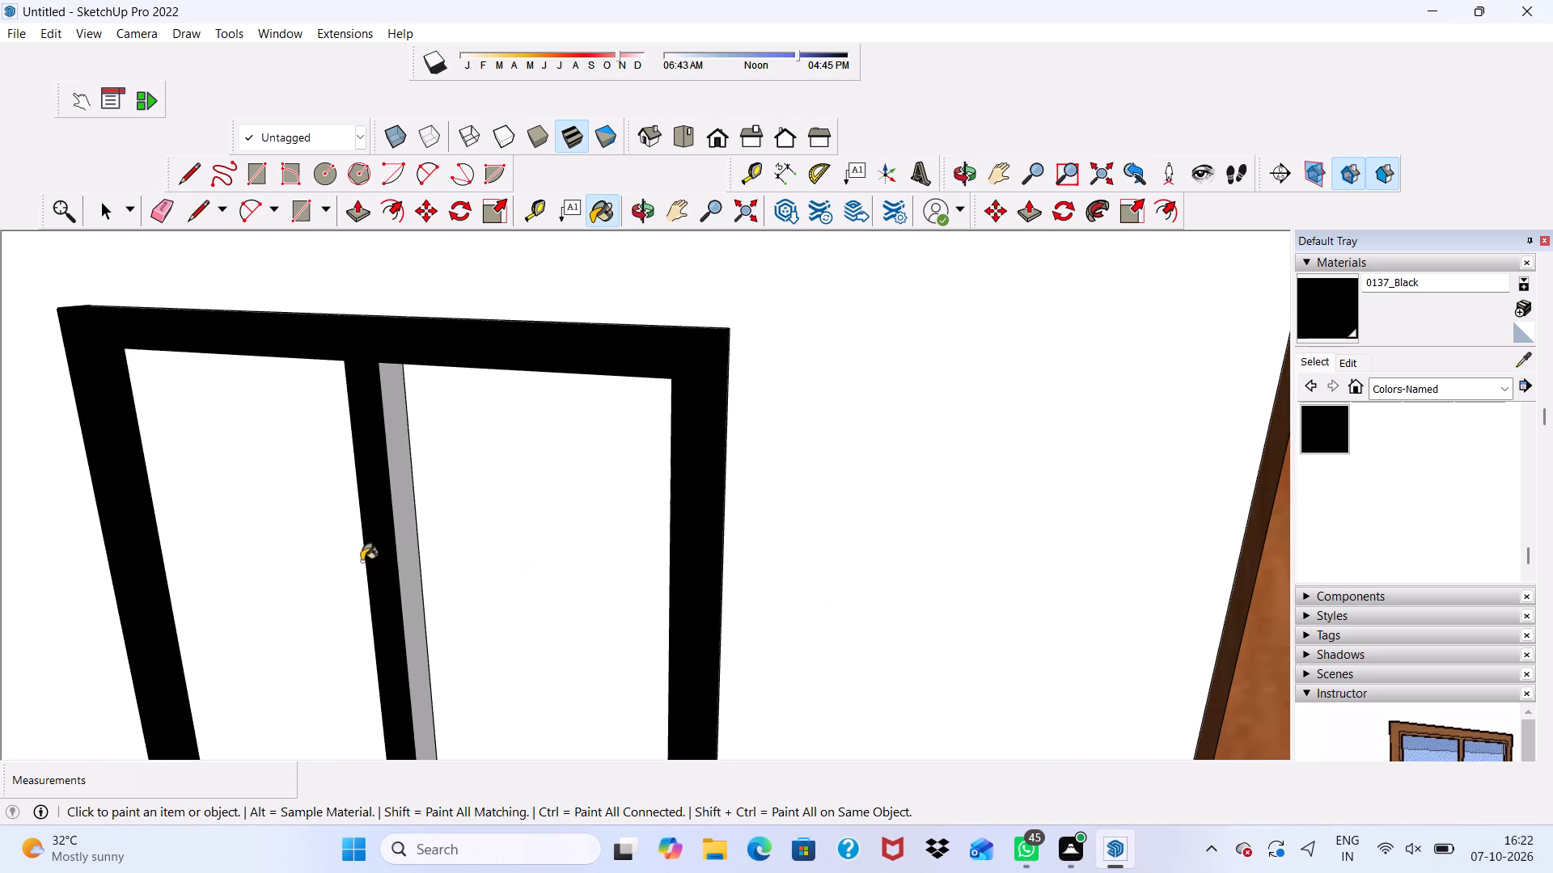
{"action": "left_click", "coordinate": [404, 524]}
{"action": "scroll", "coordinate": [413, 528], "scroll_direction": "down", "scroll_amount": 16}
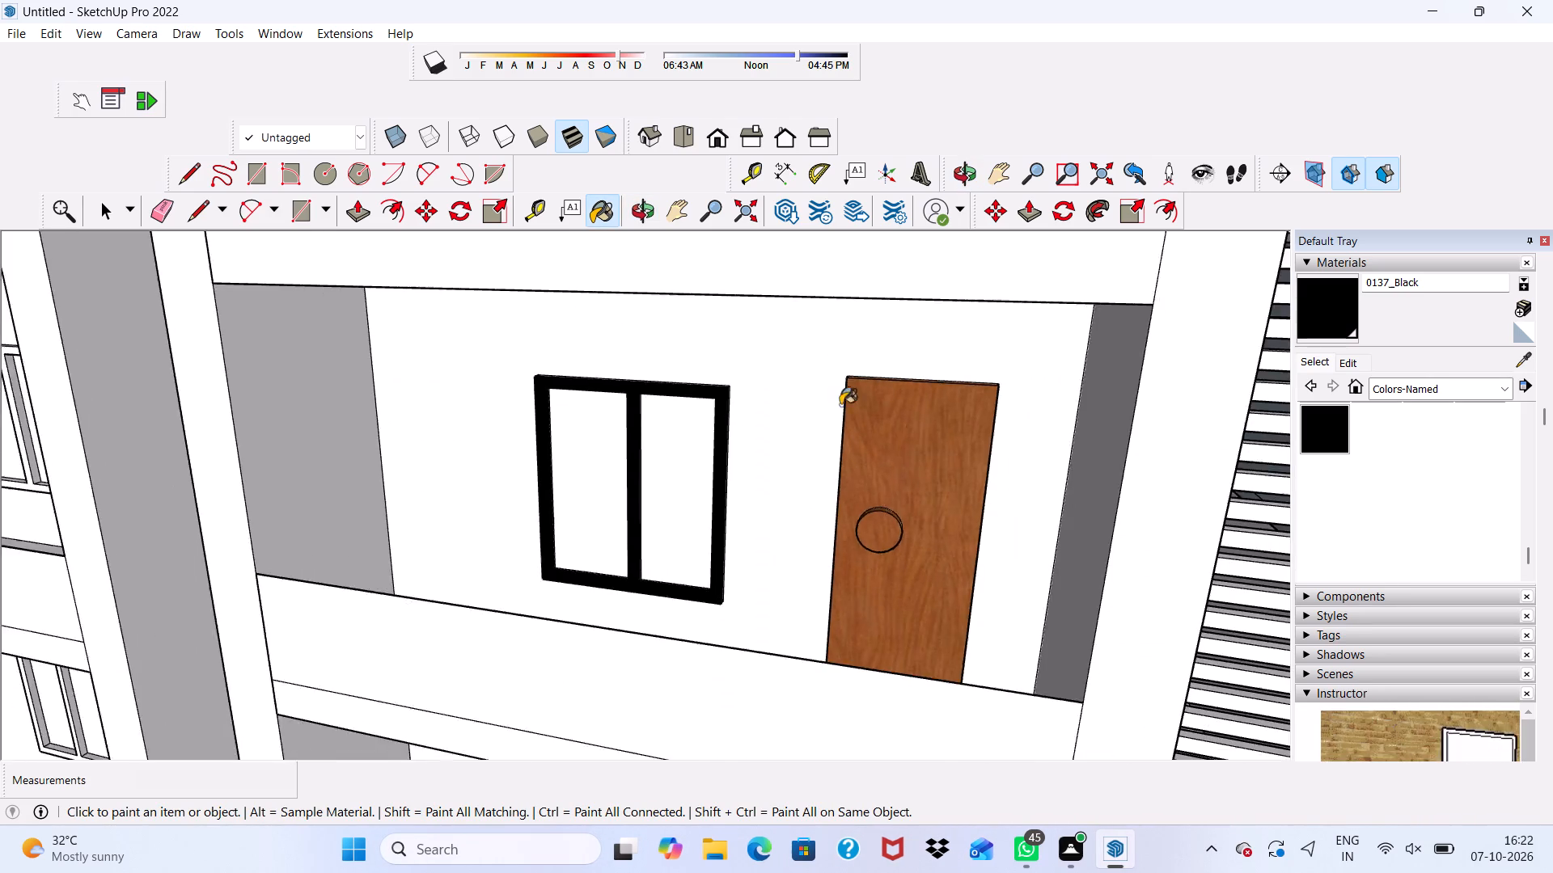
Paint the front face of the lowest-floor balcony window frame beside the wooden door 0137_Black.
{"action": "scroll", "coordinate": [840, 405], "scroll_direction": "down", "scroll_amount": 12}
{"action": "middle_click_drag", "start_coordinate": [829, 707], "coordinate": [884, 586]}
{"action": "scroll", "coordinate": [883, 587], "scroll_direction": "down", "scroll_amount": 1}
{"action": "scroll", "coordinate": [891, 628], "scroll_direction": "up", "scroll_amount": 5}
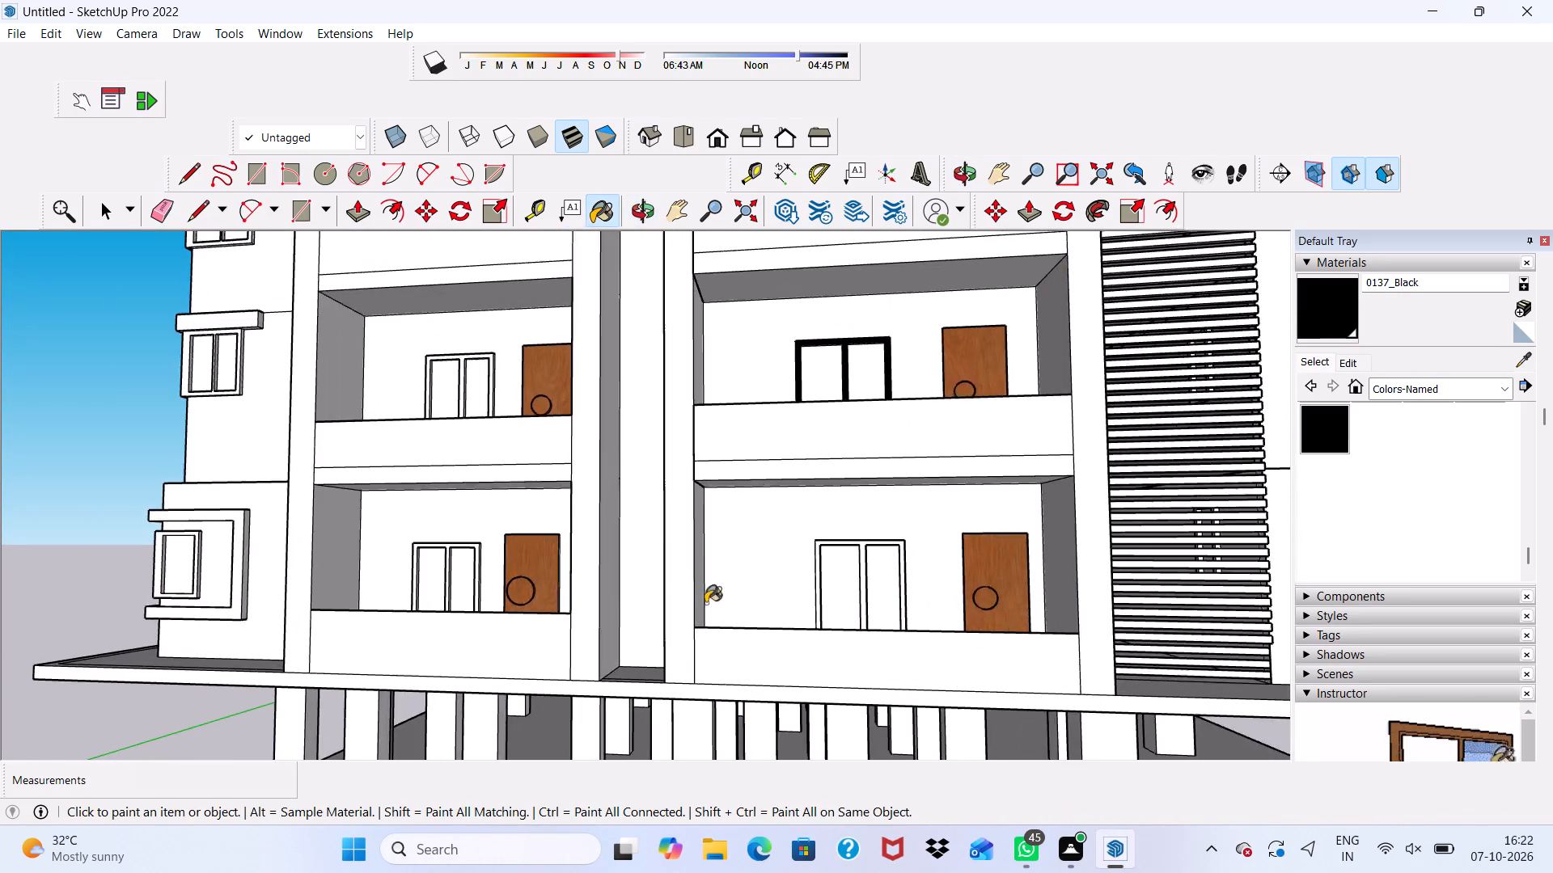
{"action": "scroll", "coordinate": [735, 607], "scroll_direction": "up", "scroll_amount": 12}
{"action": "left_click", "coordinate": [880, 525]}
{"action": "scroll", "coordinate": [937, 601], "scroll_direction": "up", "scroll_amount": 5}
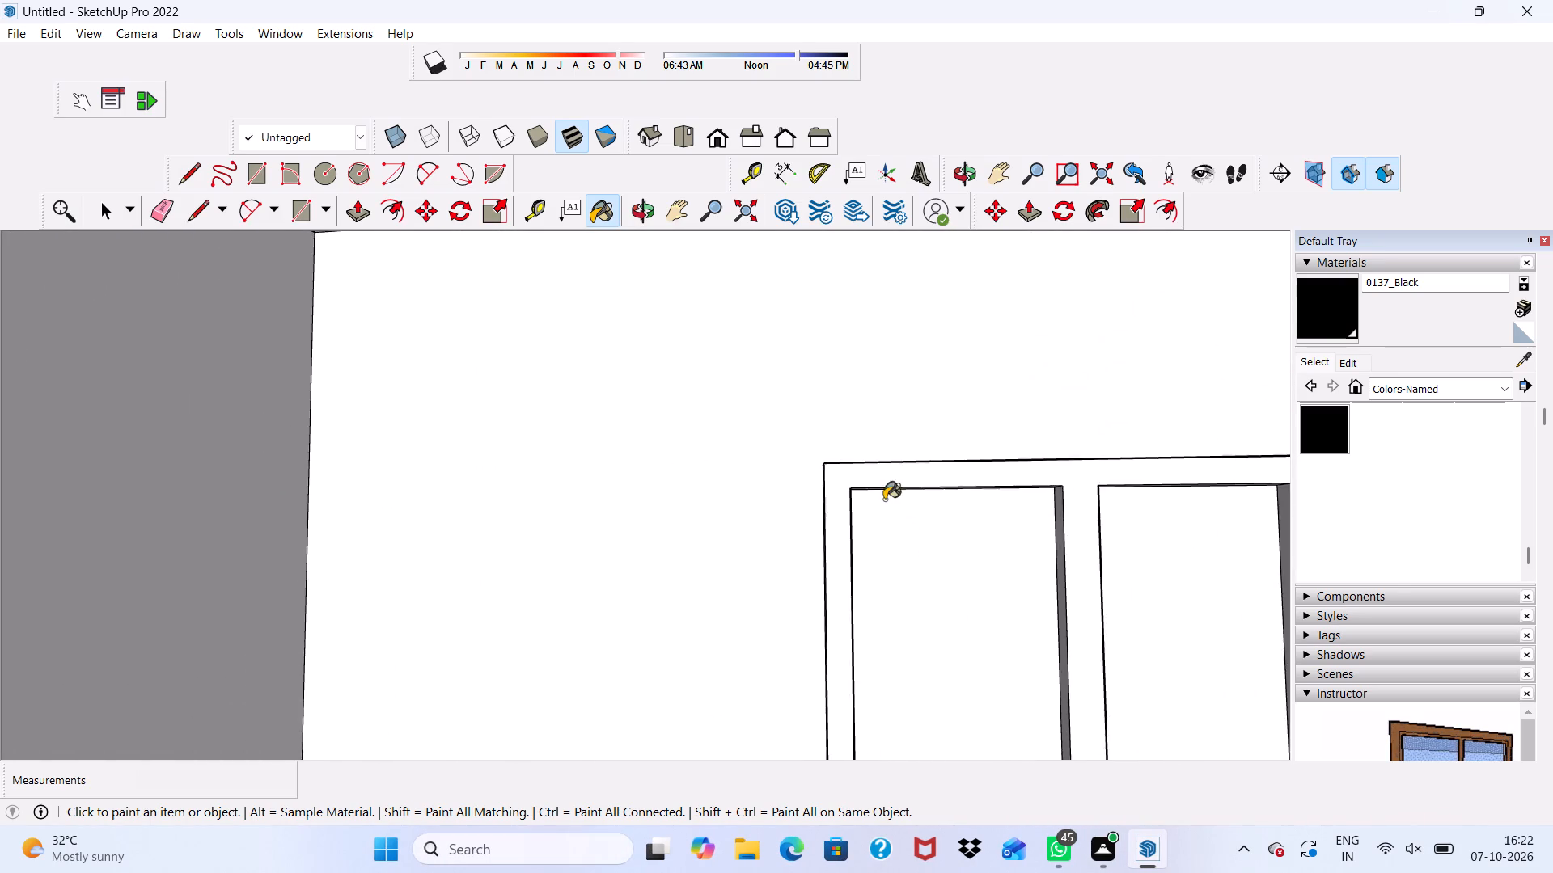
{"action": "scroll", "coordinate": [884, 500], "scroll_direction": "up", "scroll_amount": 2}
{"action": "left_click", "coordinate": [877, 470]}
{"action": "scroll", "coordinate": [857, 472], "scroll_direction": "down", "scroll_amount": 4}
Paint the left-facing sides of the right jamb, mullion and outer left edge on the lowest-floor window frame 0137_Black.
{"action": "middle_click_drag", "start_coordinate": [935, 594], "coordinate": [1064, 597]}
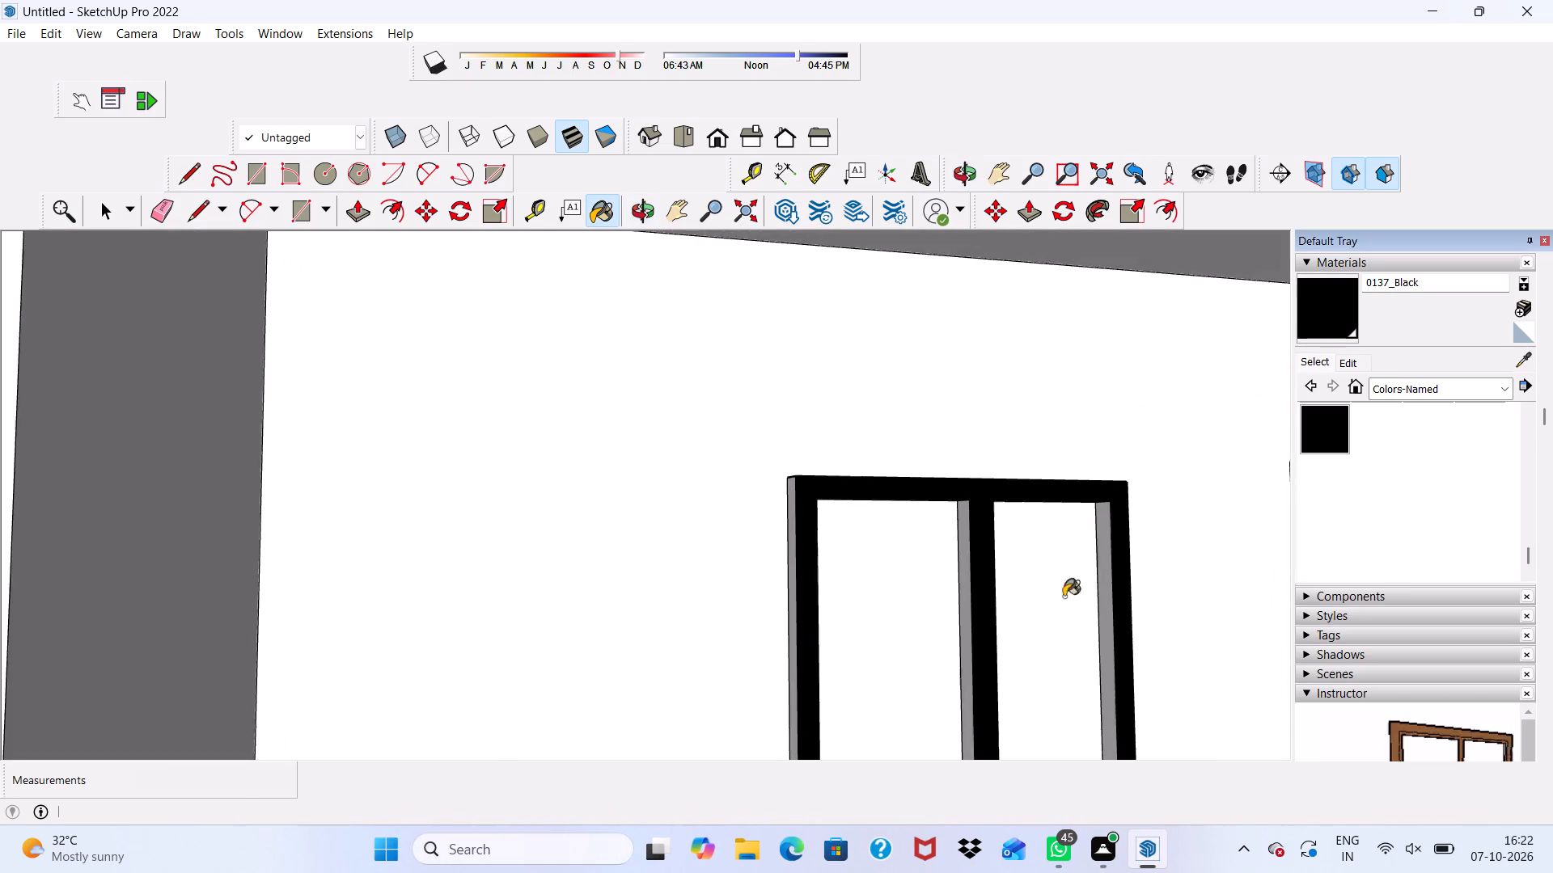
{"action": "scroll", "coordinate": [954, 563], "scroll_direction": "up", "scroll_amount": 4}
{"action": "left_click_drag", "start_coordinate": [965, 555], "coordinate": [978, 557]}
{"action": "left_click", "coordinate": [1183, 563]}
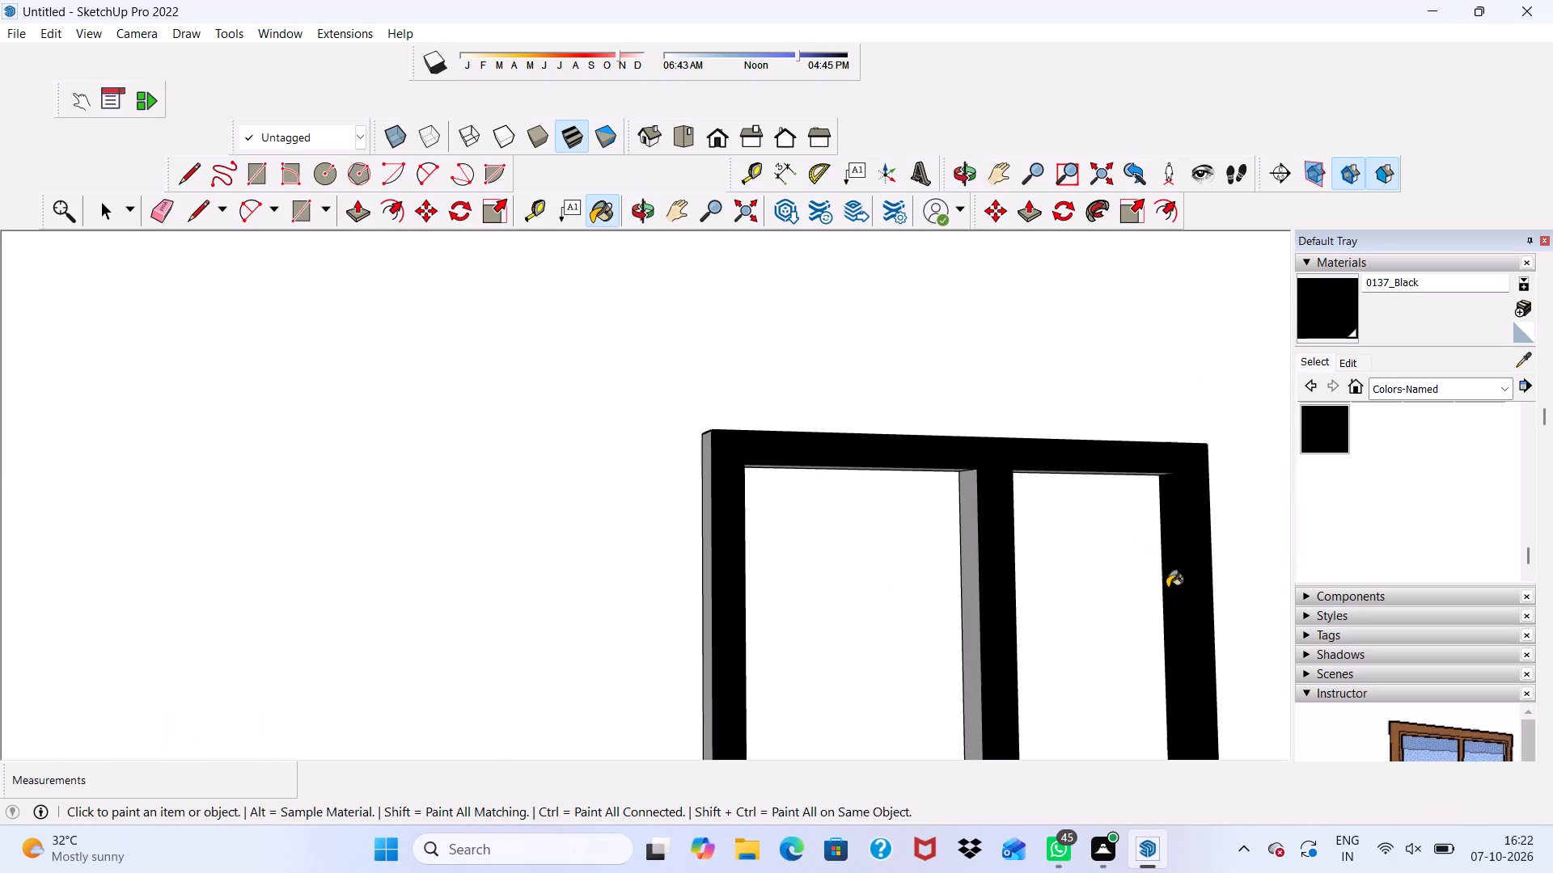
{"action": "left_click", "coordinate": [971, 573]}
{"action": "left_click", "coordinate": [707, 561]}
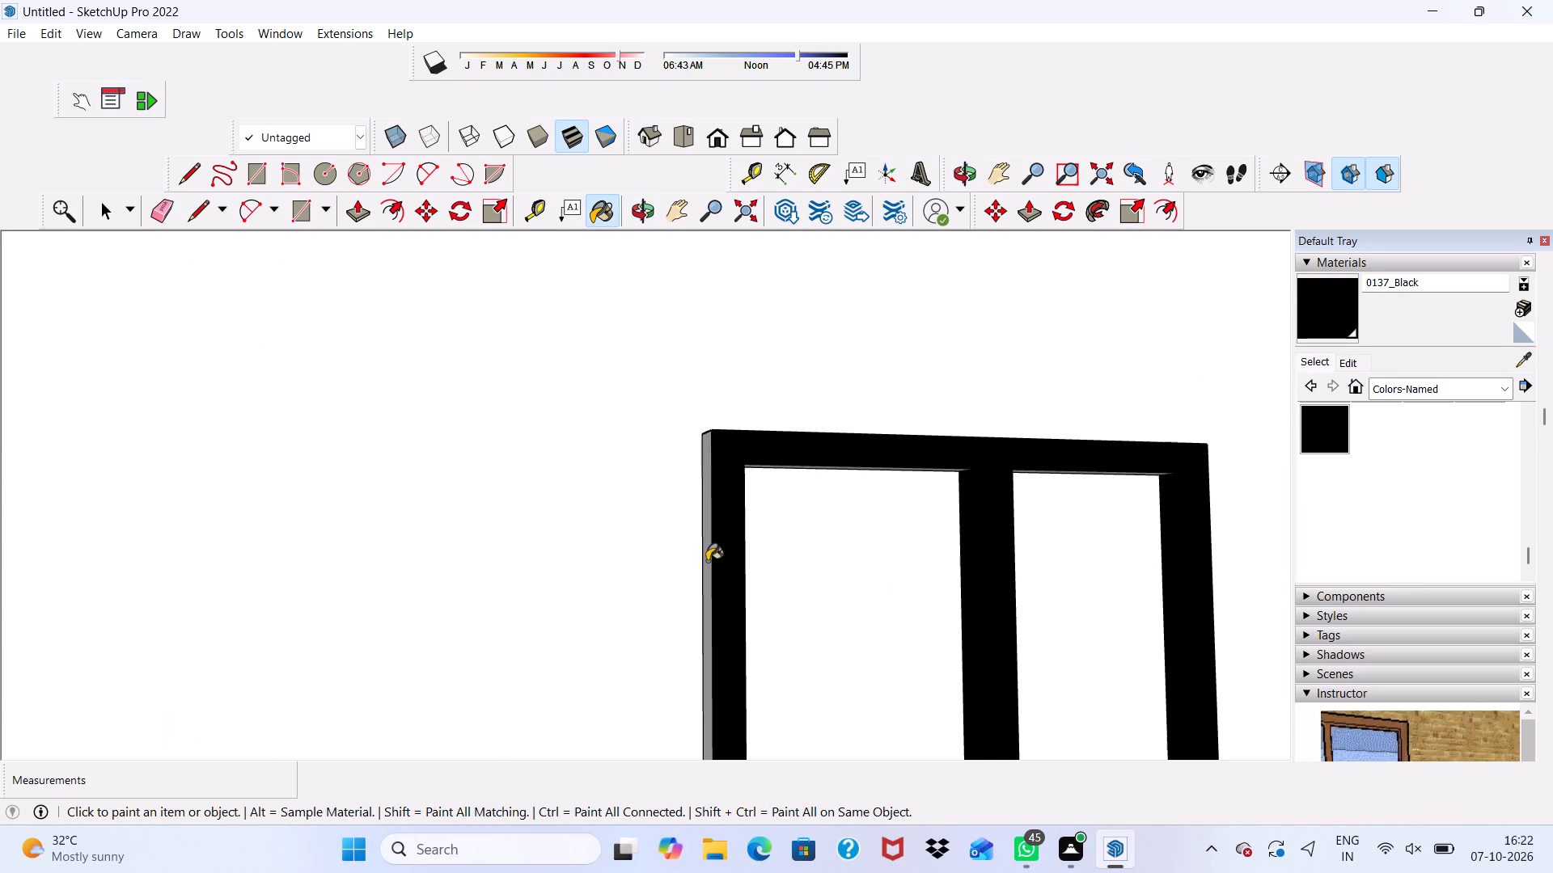
Paint the top edge of the lowest-floor window frame 0137_Black.
{"action": "scroll", "coordinate": [699, 545], "scroll_direction": "down", "scroll_amount": 2}
{"action": "scroll", "coordinate": [780, 513], "scroll_direction": "down", "scroll_amount": 3}
{"action": "middle_click_drag", "start_coordinate": [793, 517], "coordinate": [765, 795]}
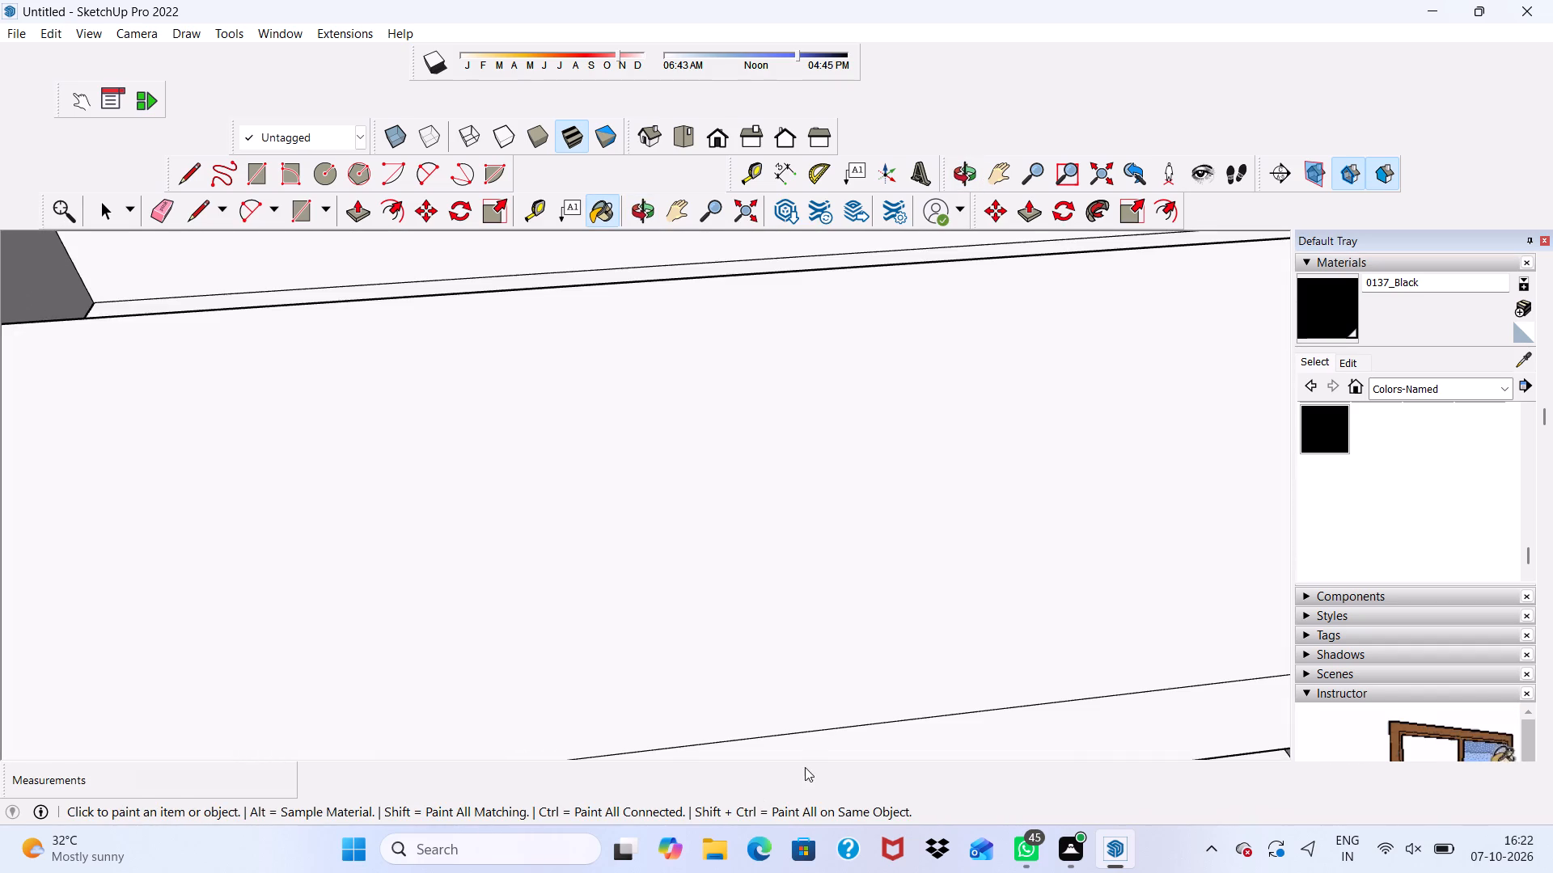
{"action": "scroll", "coordinate": [789, 723], "scroll_direction": "down", "scroll_amount": 1}
{"action": "middle_click_drag", "start_coordinate": [779, 680], "coordinate": [766, 431]}
{"action": "scroll", "coordinate": [844, 624], "scroll_direction": "up", "scroll_amount": 8}
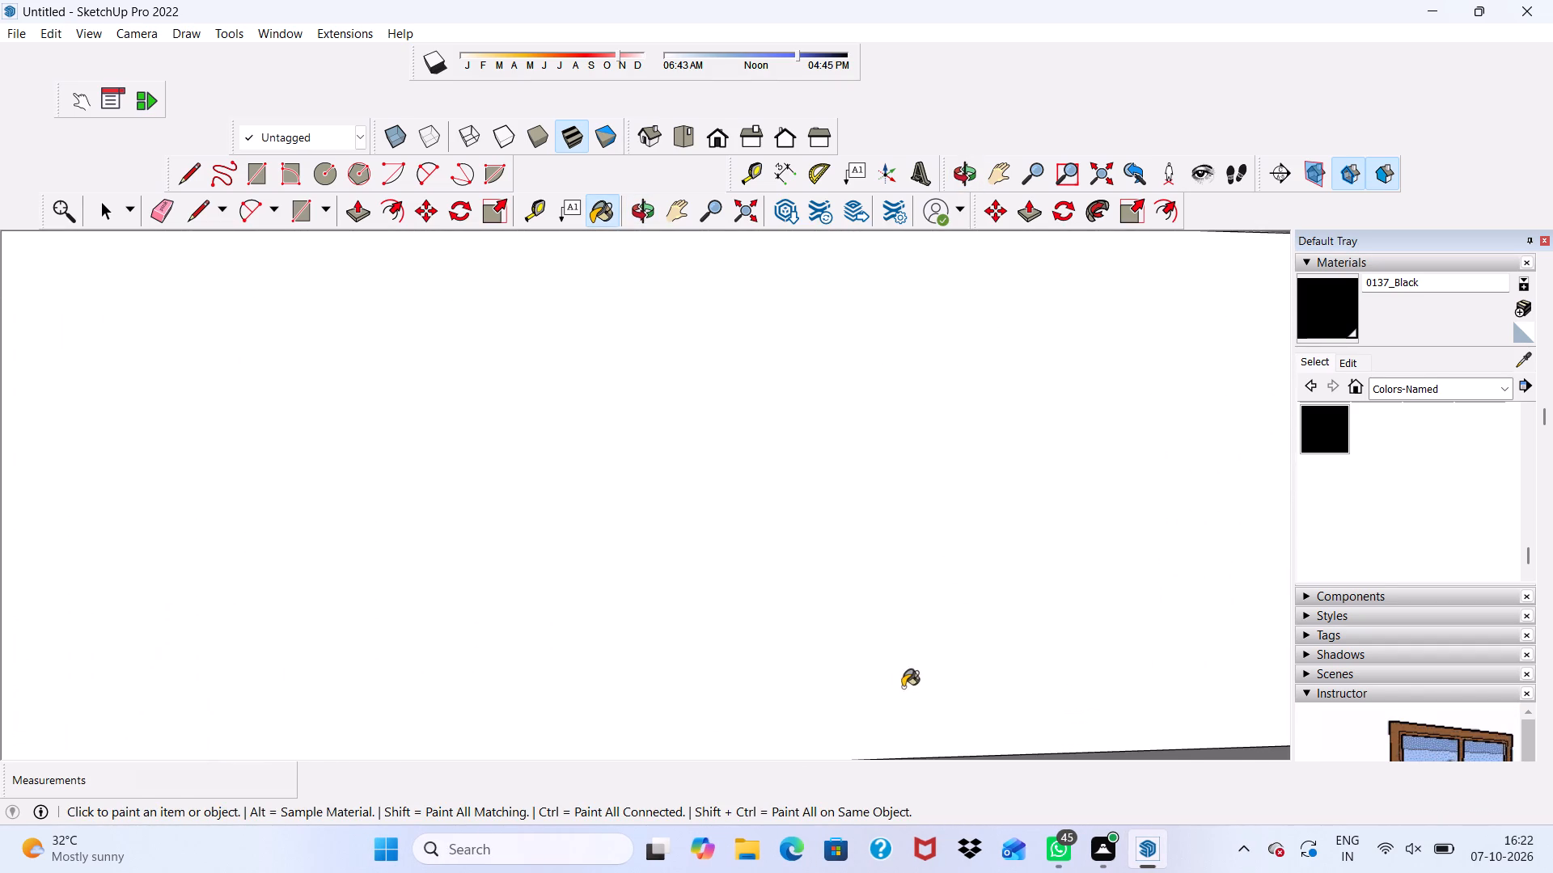
{"action": "scroll", "coordinate": [902, 686], "scroll_direction": "down", "scroll_amount": 5}
{"action": "left_click", "coordinate": [921, 739]}
{"action": "scroll", "coordinate": [908, 720], "scroll_direction": "down", "scroll_amount": 6}
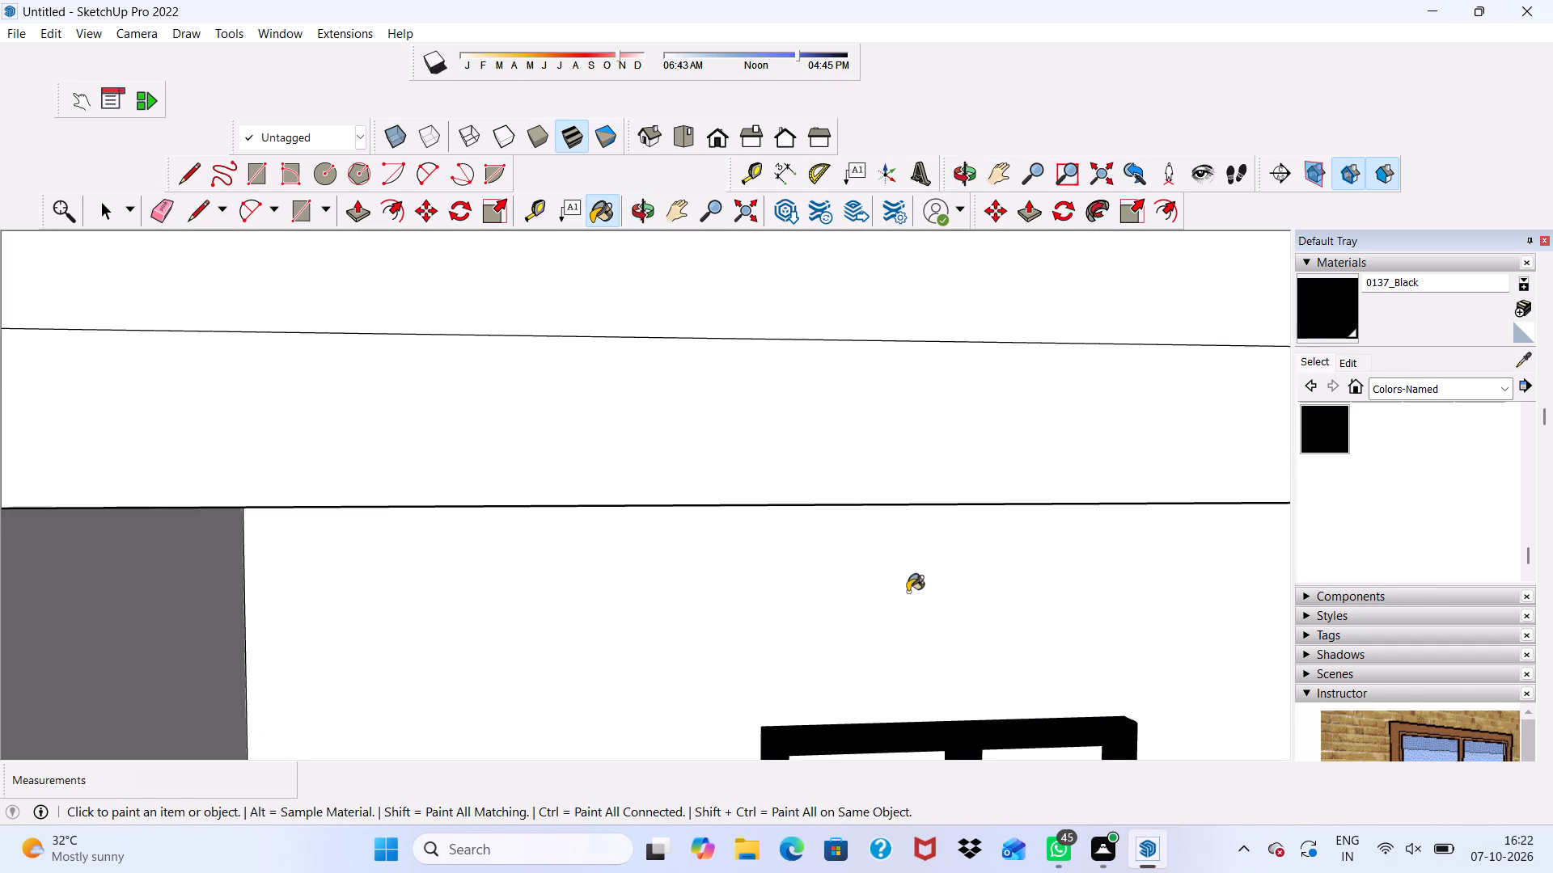
{"action": "scroll", "coordinate": [908, 592], "scroll_direction": "down", "scroll_amount": 6}
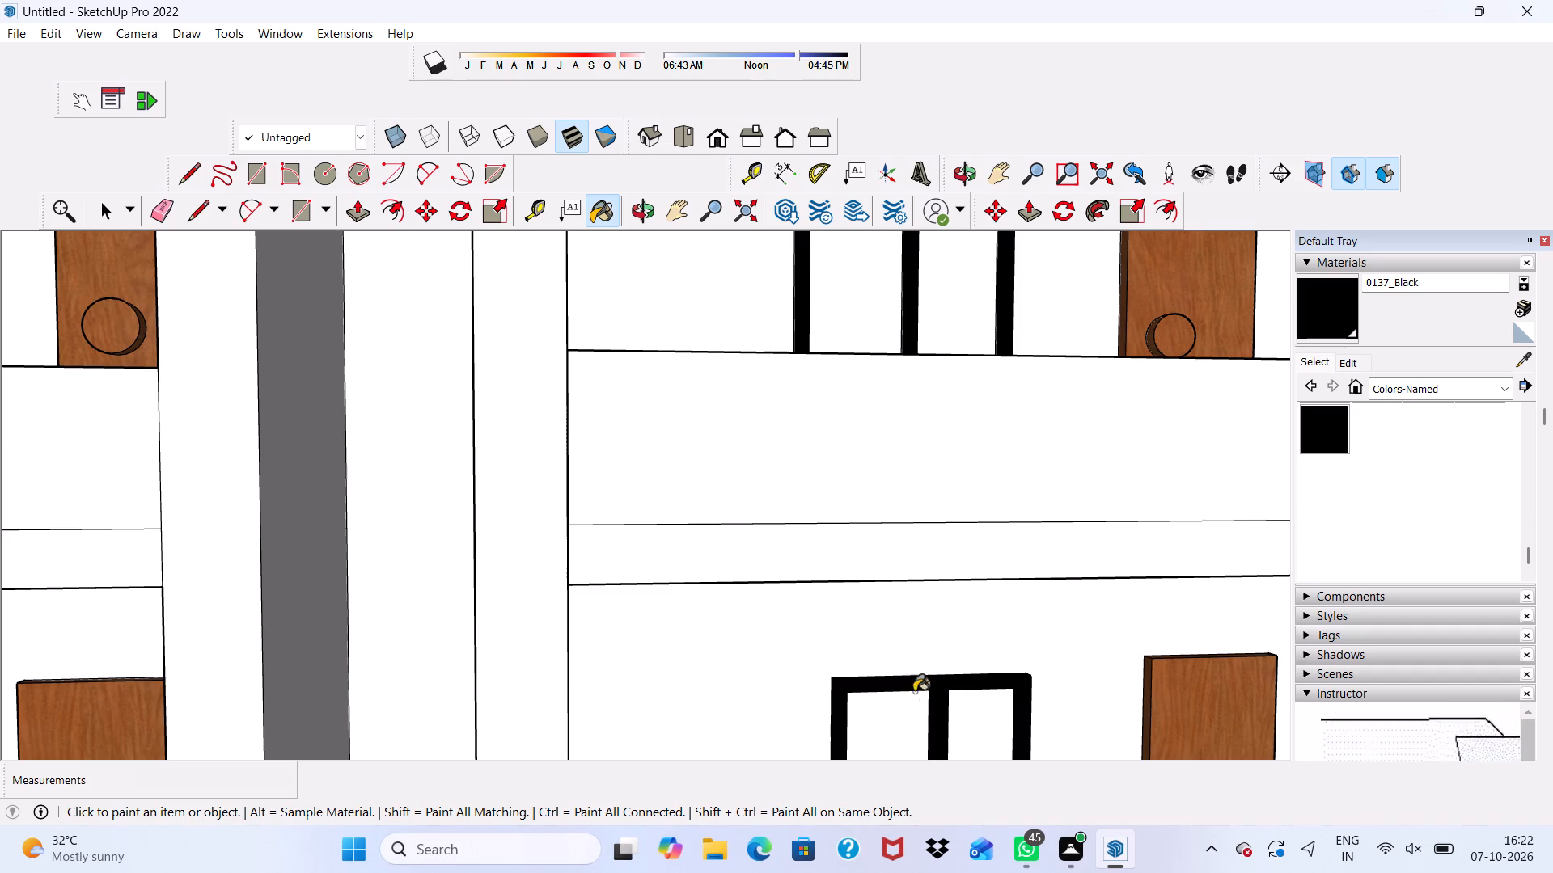
Paint the undersides of the top rail in both panes of the lowest-floor window frame 0137_Black.
{"action": "scroll", "coordinate": [913, 660], "scroll_direction": "down", "scroll_amount": 8}
{"action": "middle_click_drag", "start_coordinate": [931, 744], "coordinate": [923, 584]}
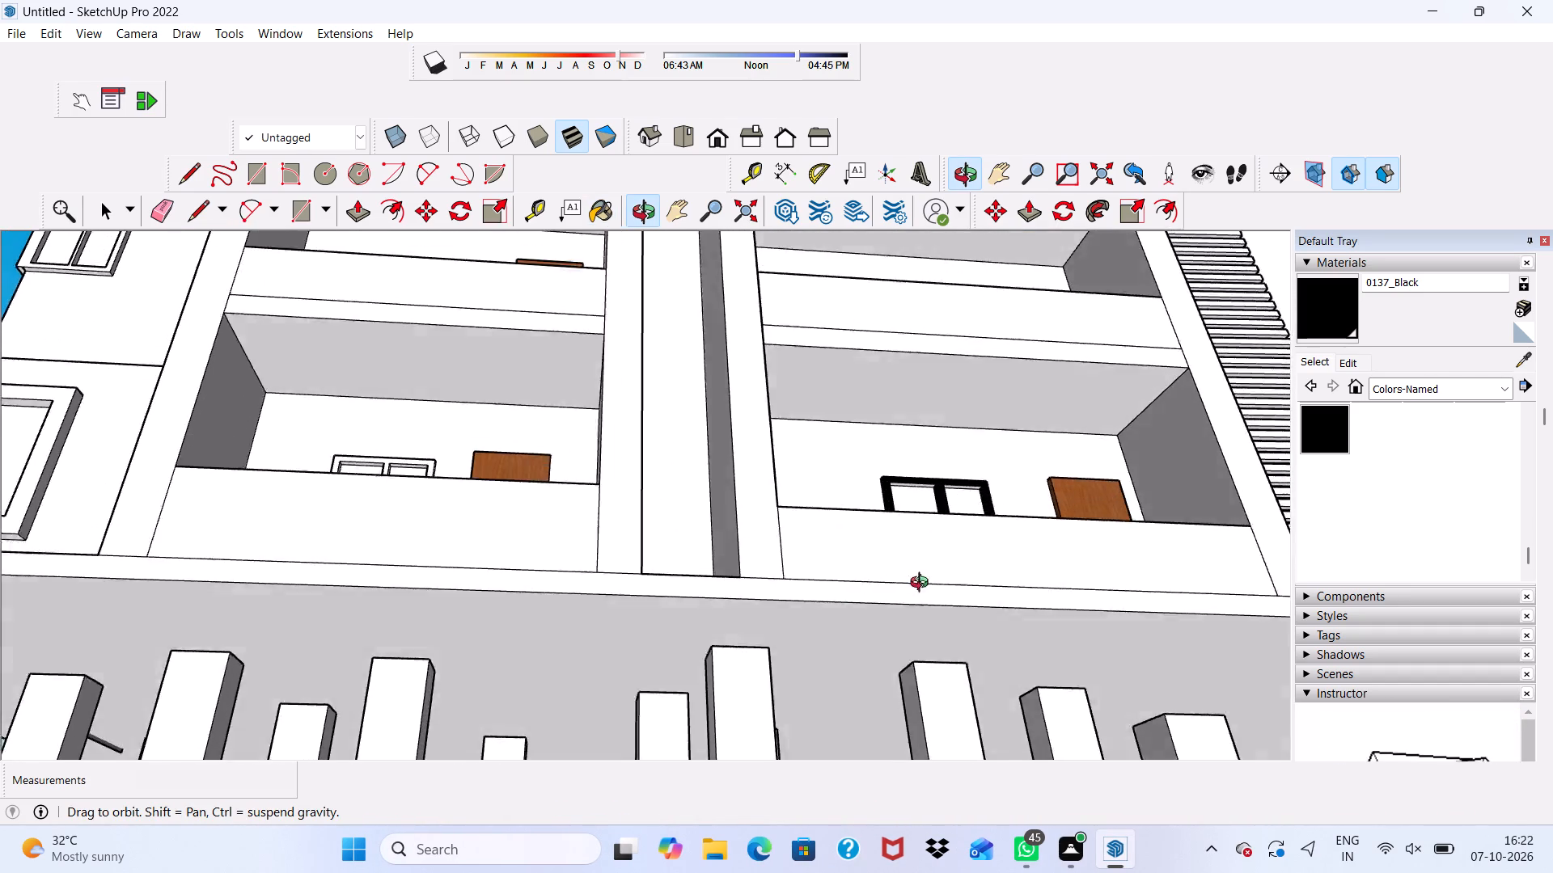
{"action": "middle_click_drag", "start_coordinate": [923, 584], "coordinate": [917, 600]}
{"action": "scroll", "coordinate": [909, 551], "scroll_direction": "up", "scroll_amount": 14}
{"action": "left_click", "coordinate": [895, 487]}
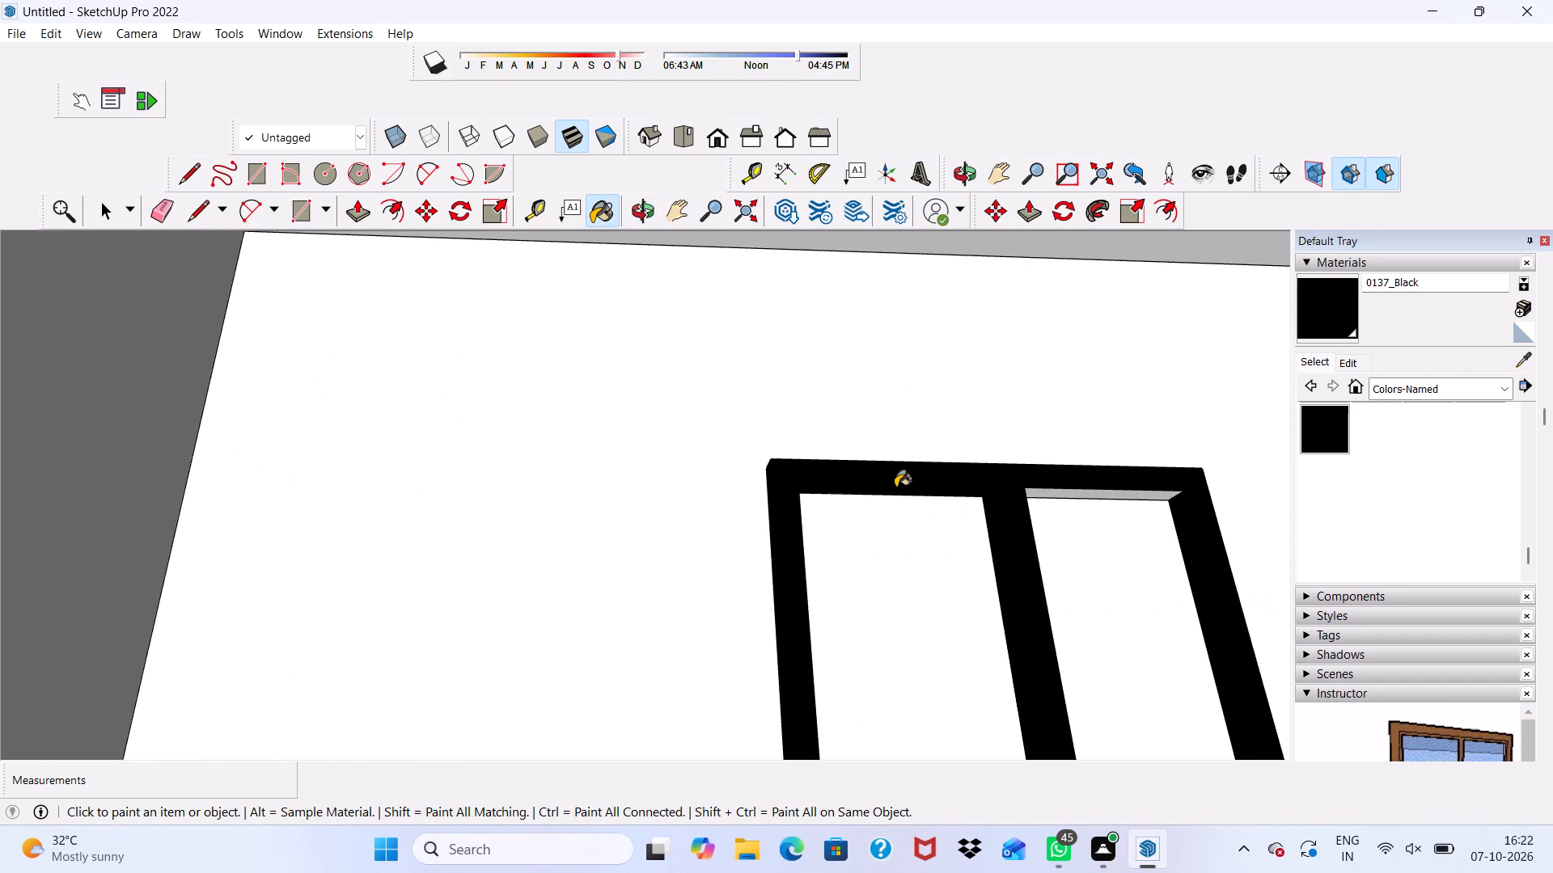
{"action": "scroll", "coordinate": [895, 487], "scroll_direction": "up", "scroll_amount": 3}
{"action": "left_click", "coordinate": [1129, 489]}
{"action": "scroll", "coordinate": [1008, 481], "scroll_direction": "down", "scroll_amount": 4}
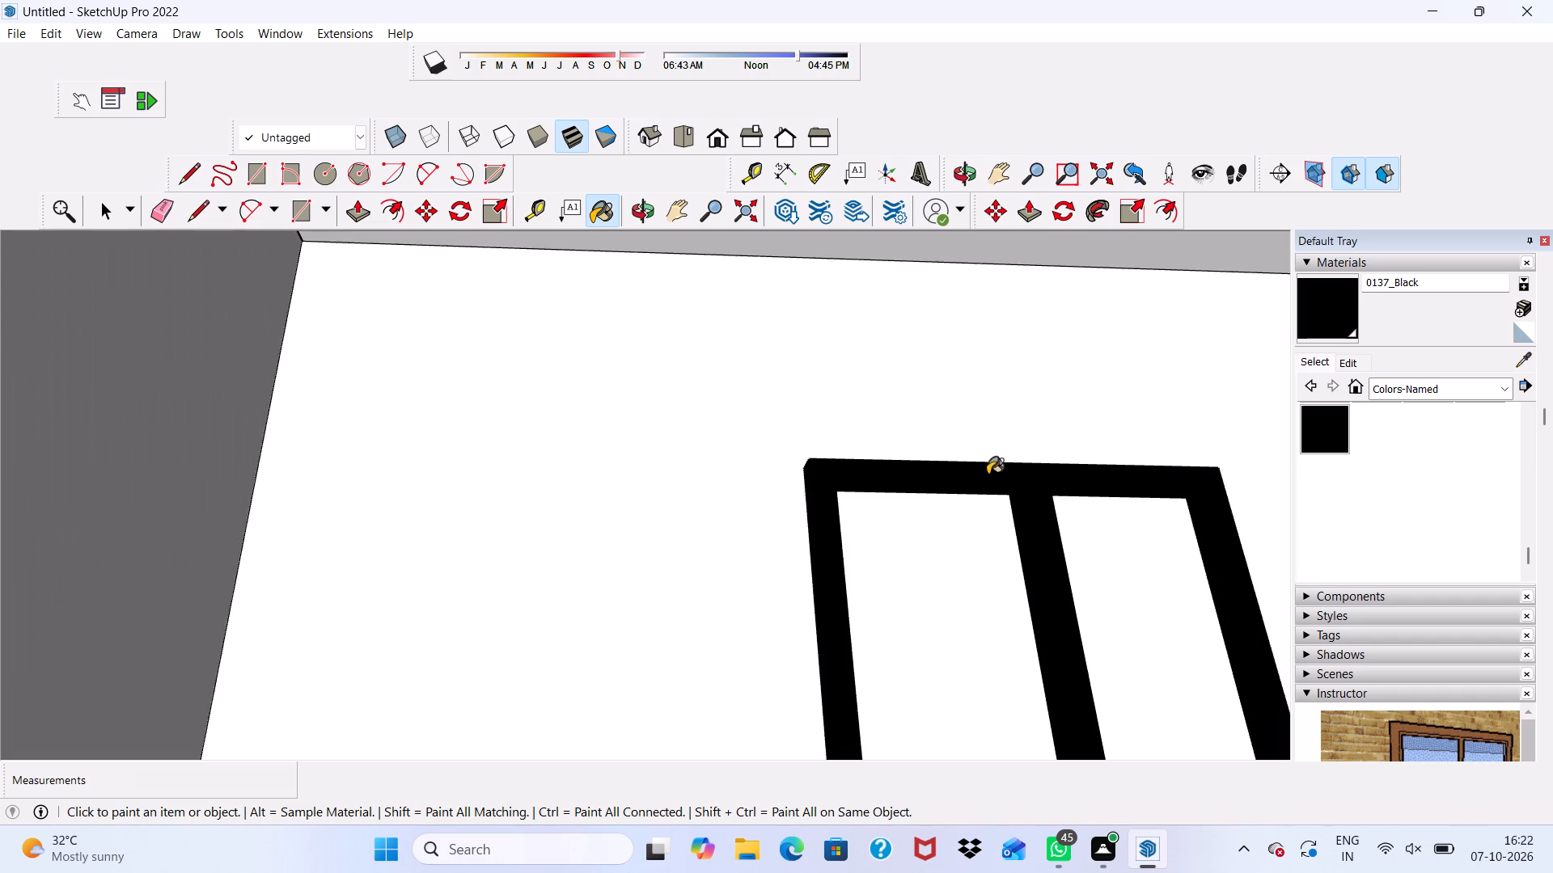
Paint the left jamb's inner face and the mullion's right side on the lowest-floor window frame 0137_Black.
{"action": "scroll", "coordinate": [988, 474], "scroll_direction": "down", "scroll_amount": 4}
{"action": "middle_click_drag", "start_coordinate": [998, 491], "coordinate": [751, 533]}
{"action": "scroll", "coordinate": [811, 539], "scroll_direction": "up", "scroll_amount": 4}
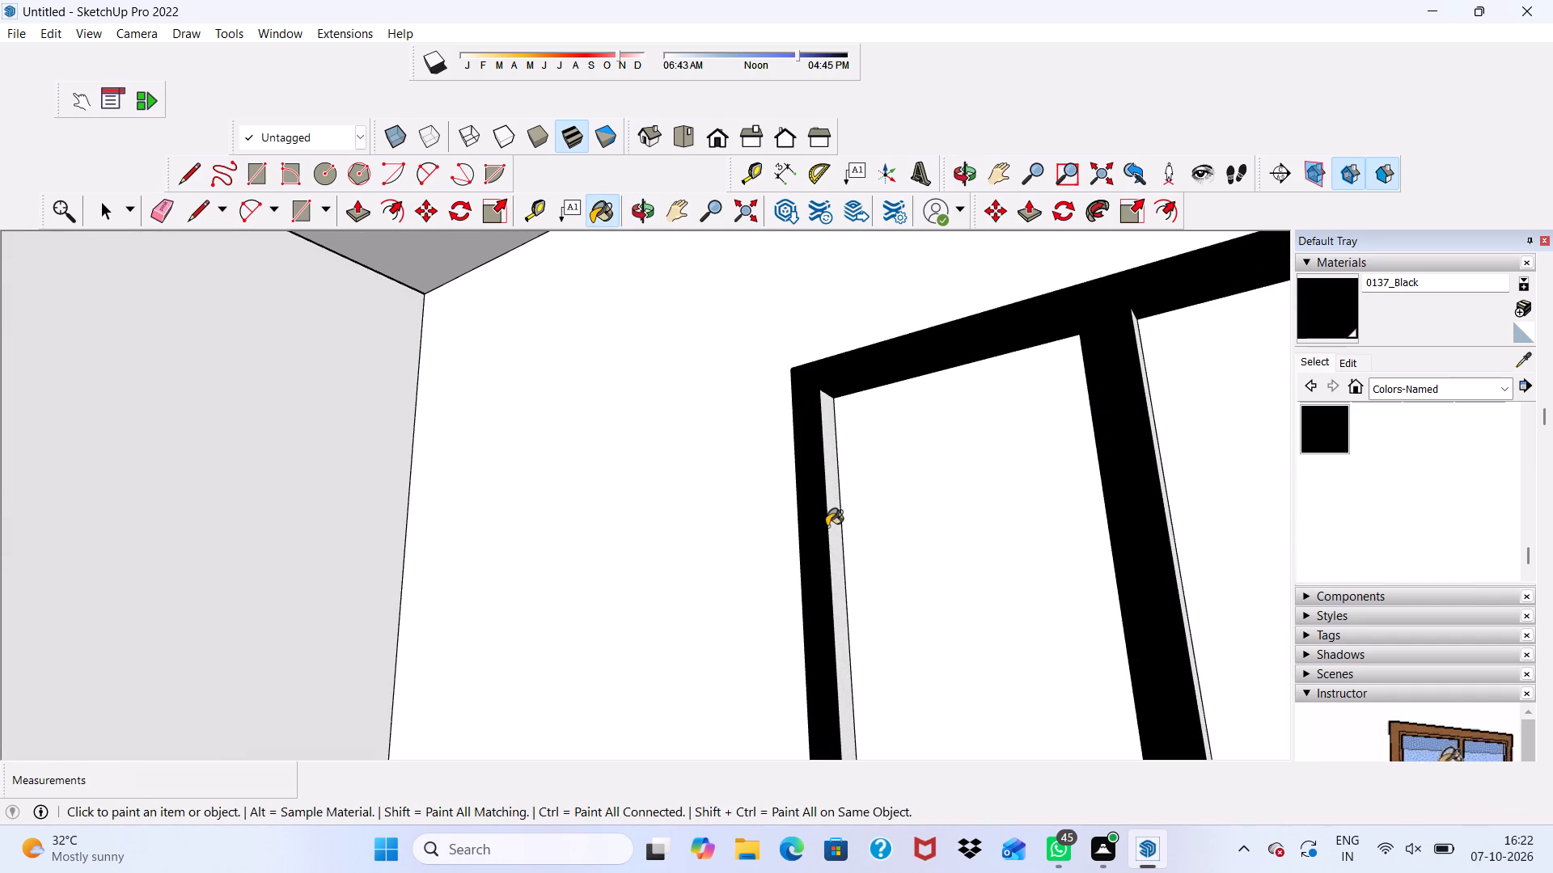
{"action": "left_click", "coordinate": [827, 526]}
{"action": "left_click", "coordinate": [830, 526]}
{"action": "scroll", "coordinate": [830, 526], "scroll_direction": "down", "scroll_amount": 5}
{"action": "scroll", "coordinate": [1030, 474], "scroll_direction": "up", "scroll_amount": 8}
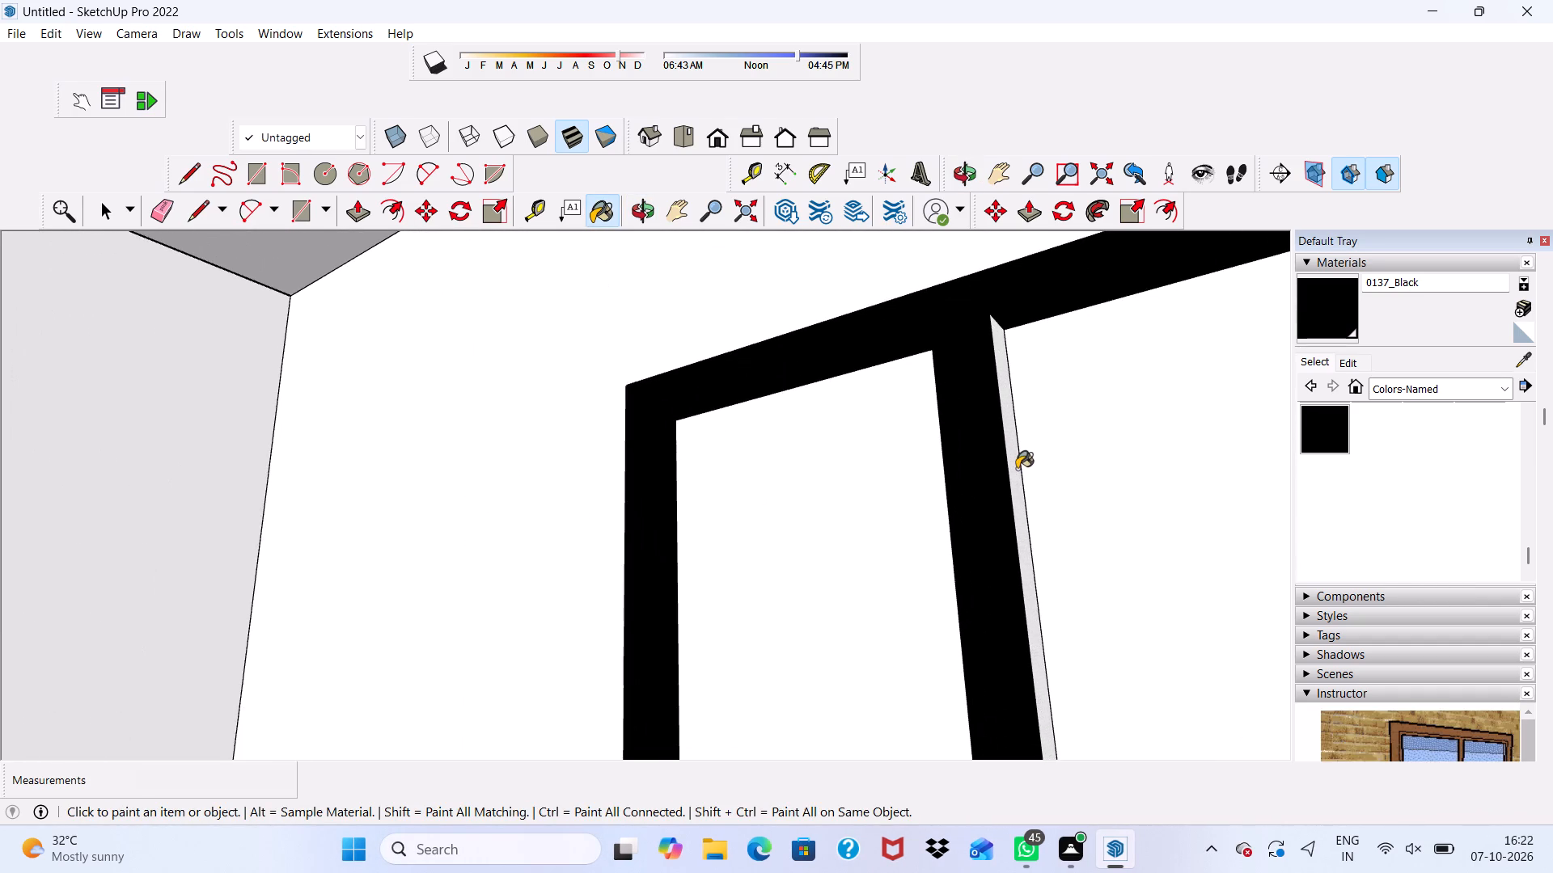
{"action": "left_click", "coordinate": [1017, 469]}
{"action": "scroll", "coordinate": [1001, 483], "scroll_direction": "down", "scroll_amount": 6}
{"action": "middle_click_drag", "start_coordinate": [976, 519], "coordinate": [1143, 534]}
{"action": "scroll", "coordinate": [1143, 534], "scroll_direction": "up", "scroll_amount": 2}
{"action": "scroll", "coordinate": [1128, 528], "scroll_direction": "down", "scroll_amount": 5}
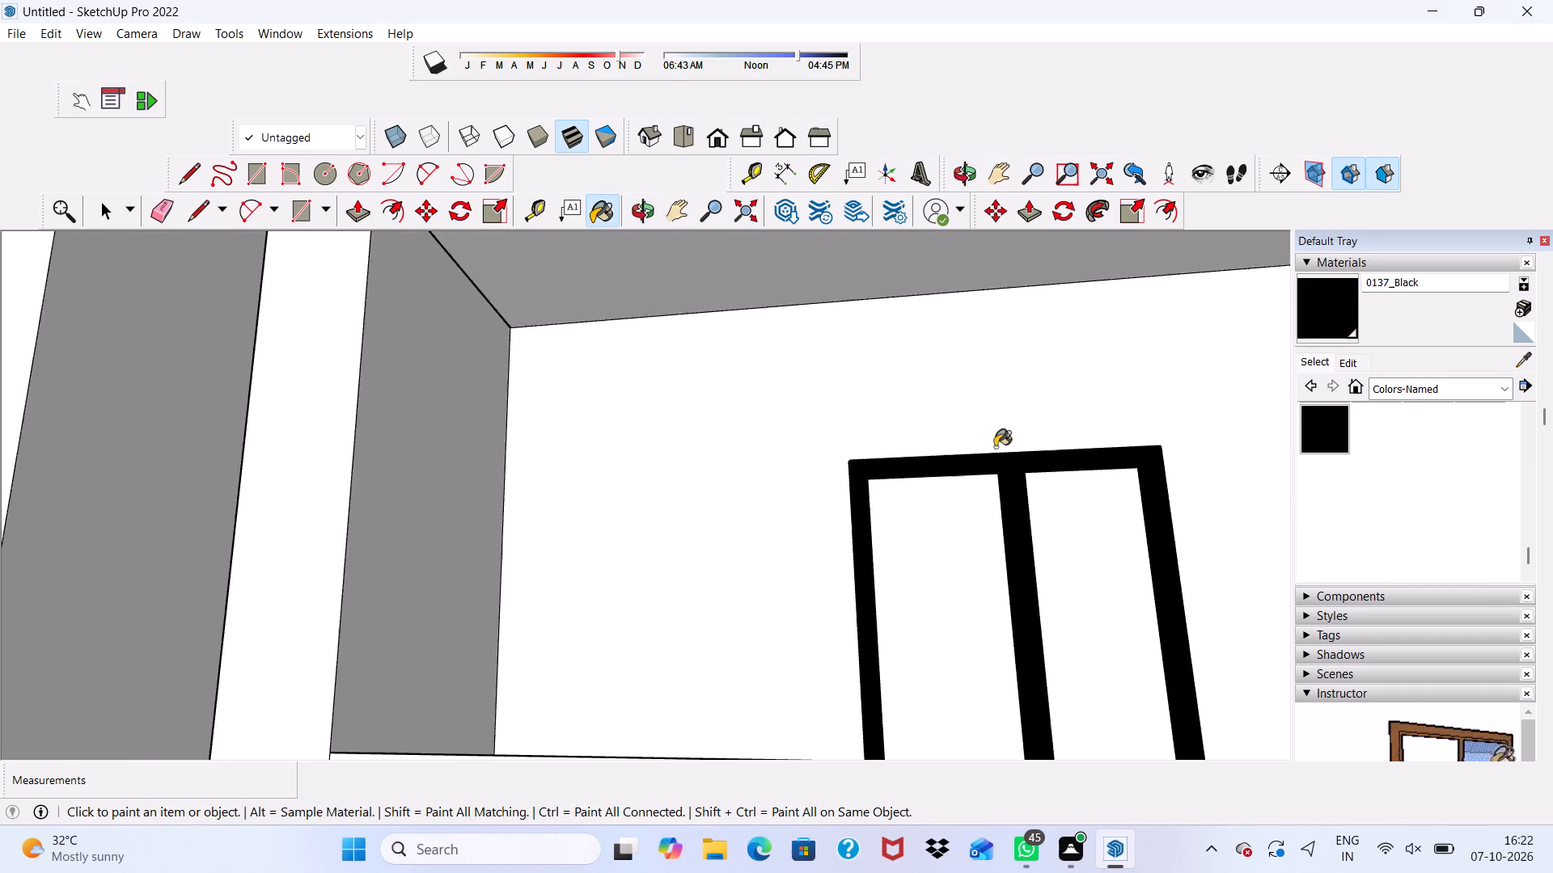
Paint the top faces of the bottom rail in both panes of the lowest-floor window frame 0137_Black.
{"action": "scroll", "coordinate": [995, 447], "scroll_direction": "down", "scroll_amount": 4}
{"action": "middle_click_drag", "start_coordinate": [997, 453], "coordinate": [1054, 681]}
{"action": "scroll", "coordinate": [1042, 687], "scroll_direction": "up", "scroll_amount": 9}
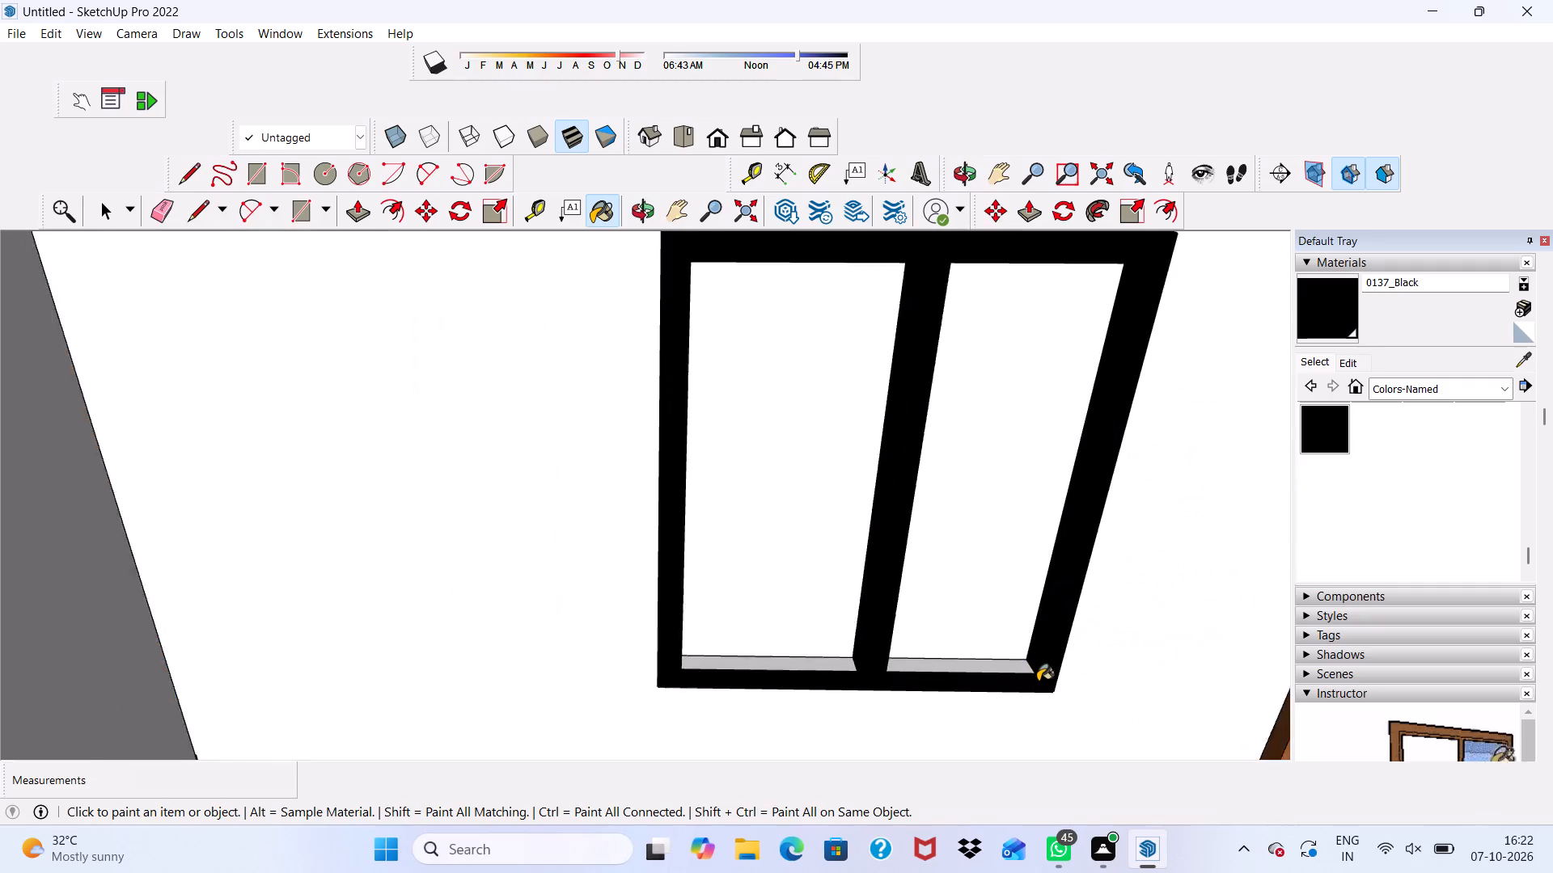
{"action": "left_click", "coordinate": [1011, 664]}
{"action": "left_click", "coordinate": [661, 657]}
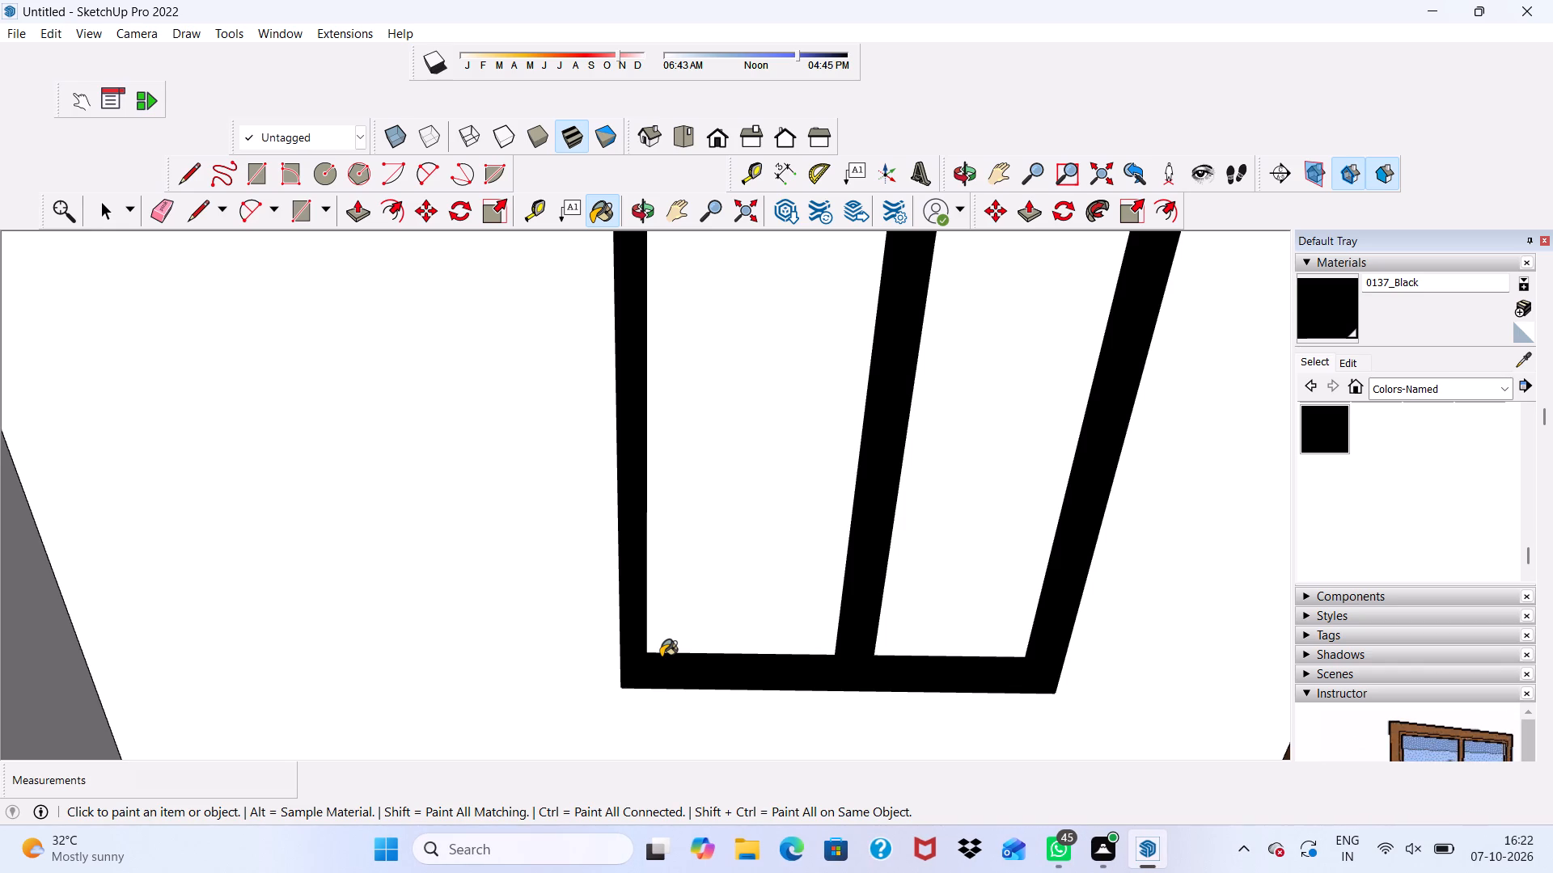
Paint the front face of the top-floor window frame in the unpainted left balcony column 0137_Black.
{"action": "scroll", "coordinate": [677, 662], "scroll_direction": "down", "scroll_amount": 19}
{"action": "middle_click_drag", "start_coordinate": [802, 619], "coordinate": [802, 409]}
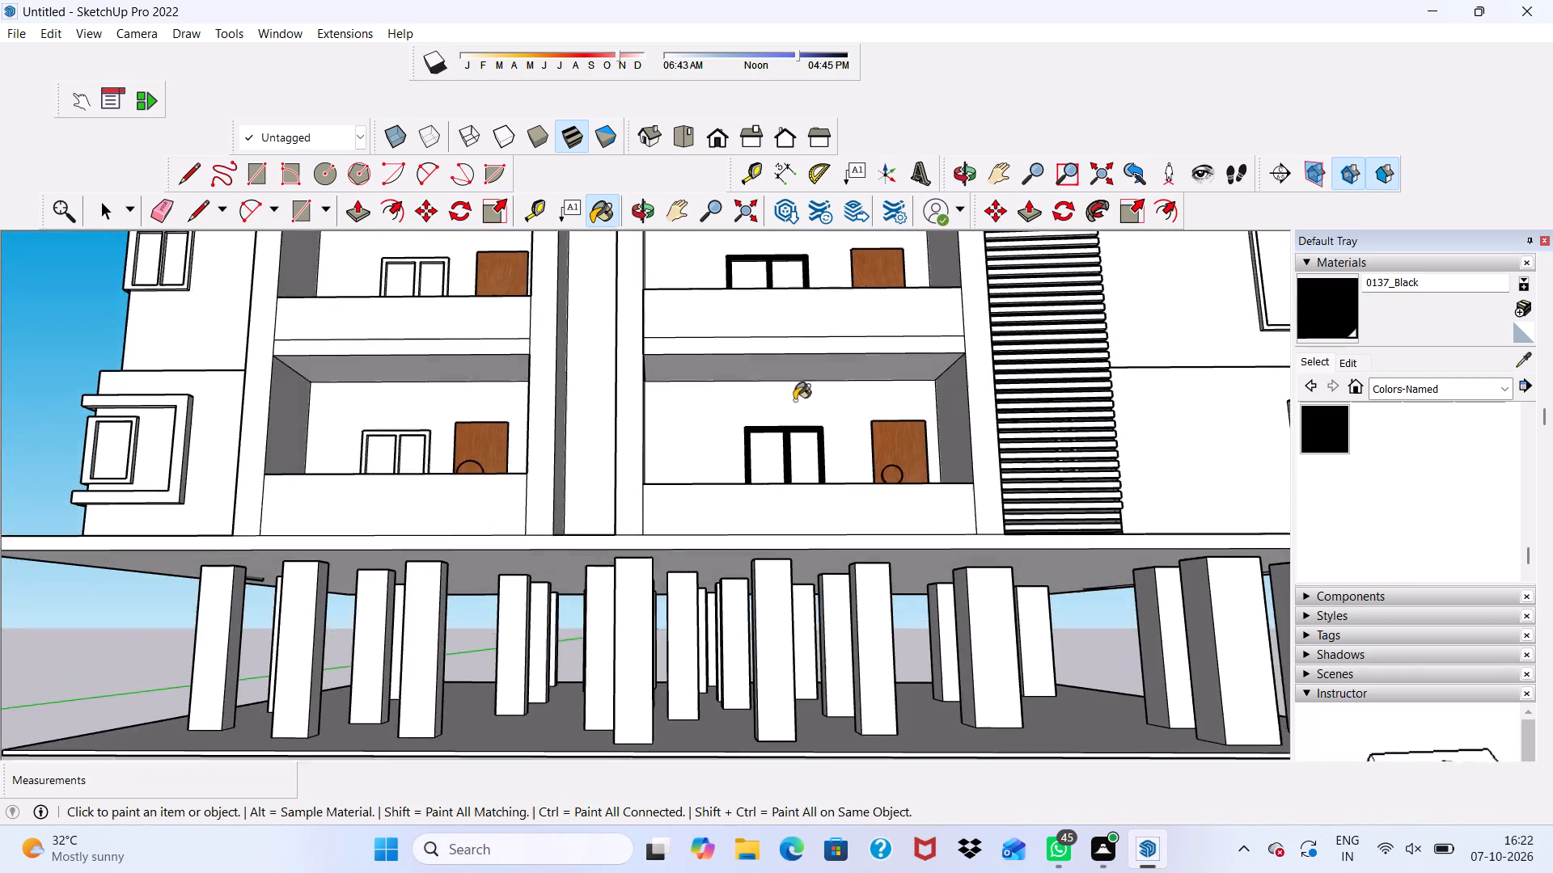
{"action": "scroll", "coordinate": [786, 472], "scroll_direction": "down", "scroll_amount": 14}
{"action": "scroll", "coordinate": [732, 406], "scroll_direction": "up", "scroll_amount": 2}
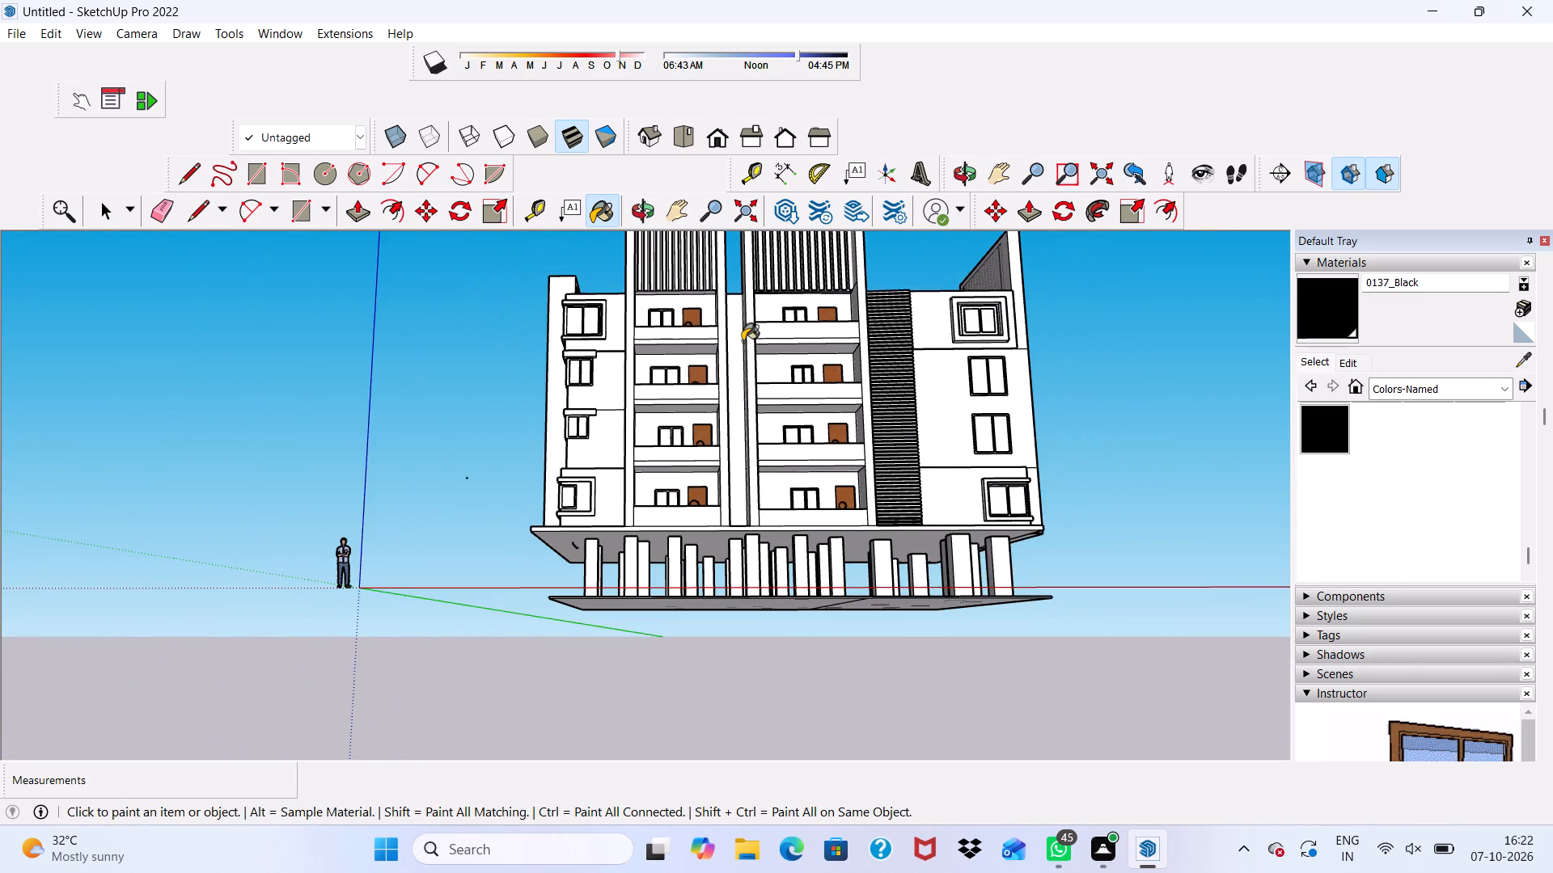
{"action": "scroll", "coordinate": [743, 341], "scroll_direction": "down", "scroll_amount": 3}
{"action": "scroll", "coordinate": [669, 381], "scroll_direction": "up", "scroll_amount": 12}
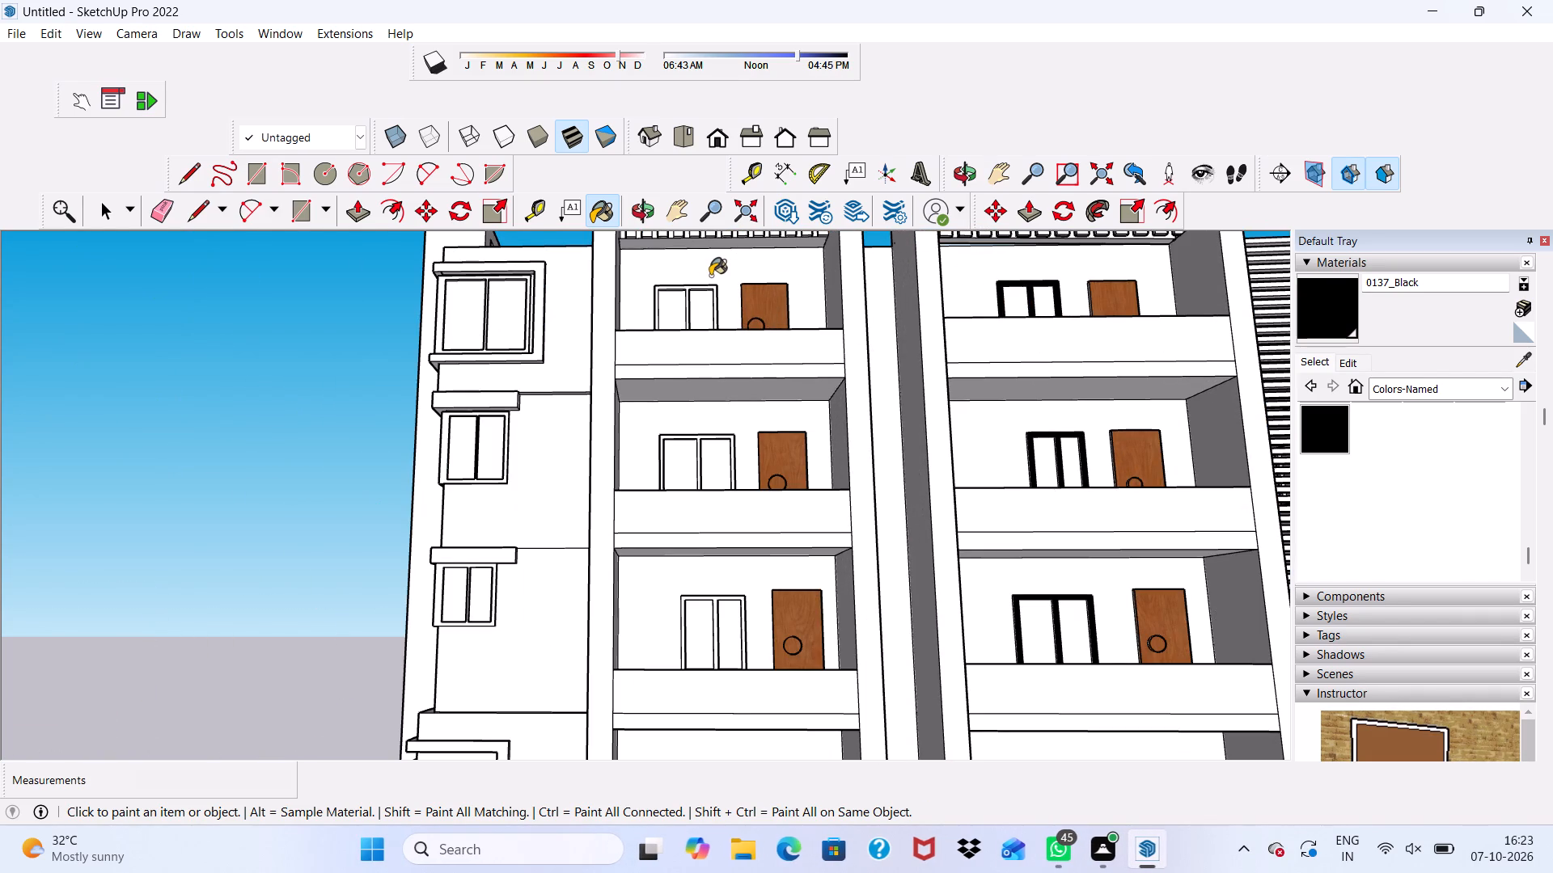
{"action": "scroll", "coordinate": [717, 256], "scroll_direction": "up", "scroll_amount": 13}
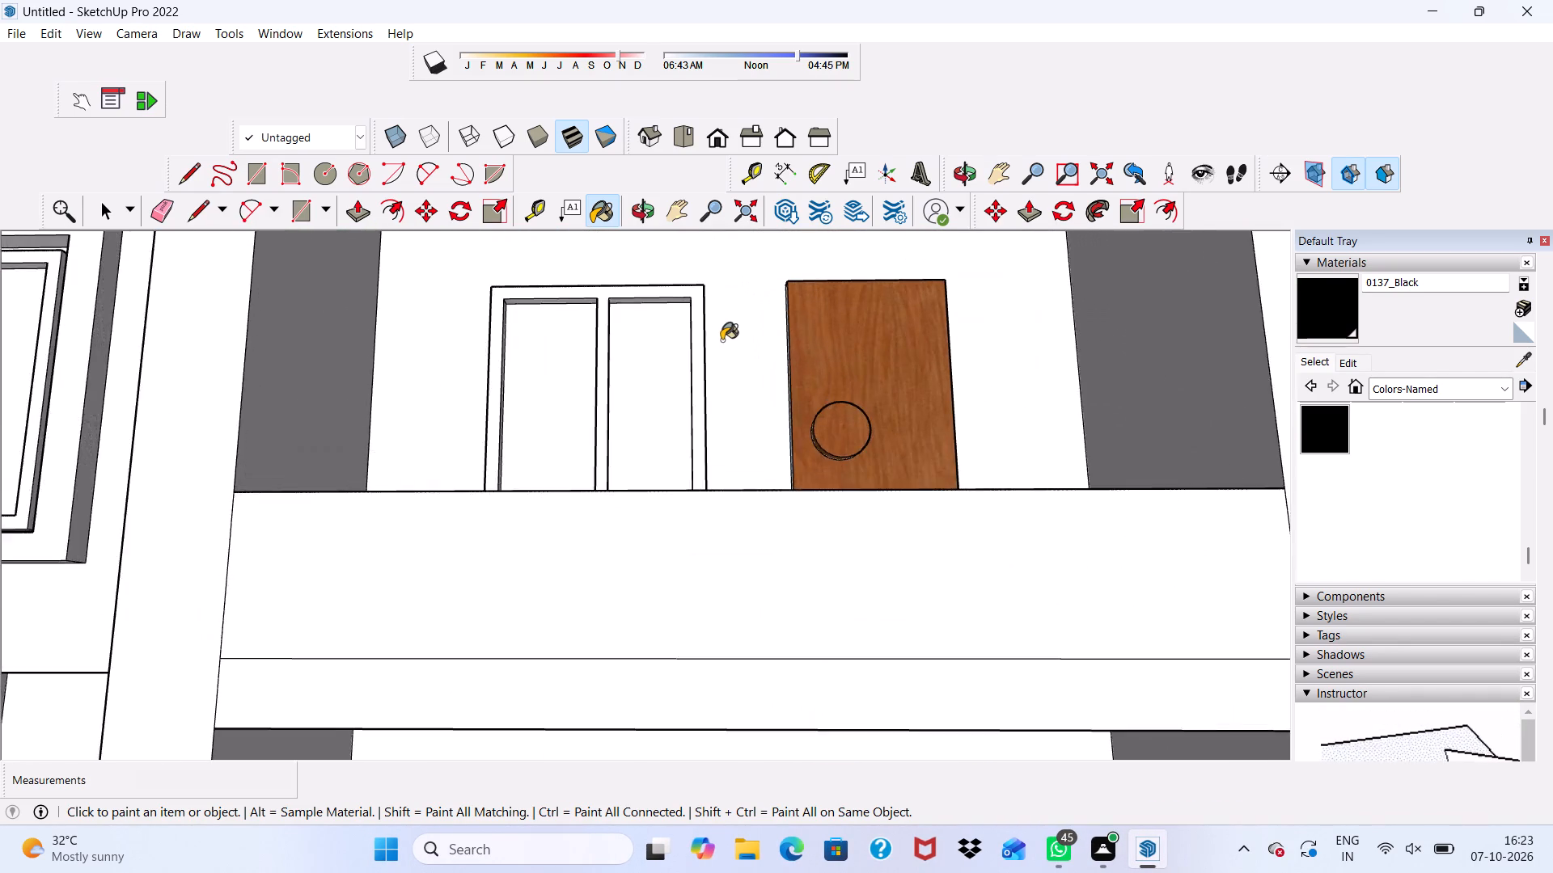
{"action": "scroll", "coordinate": [721, 340], "scroll_direction": "up", "scroll_amount": 3}
{"action": "left_click", "coordinate": [701, 305]}
Paint the top rail's undersides in both panes and the right jamb's inner face of this top-floor frame 0137_Black.
{"action": "scroll", "coordinate": [666, 368], "scroll_direction": "up", "scroll_amount": 3}
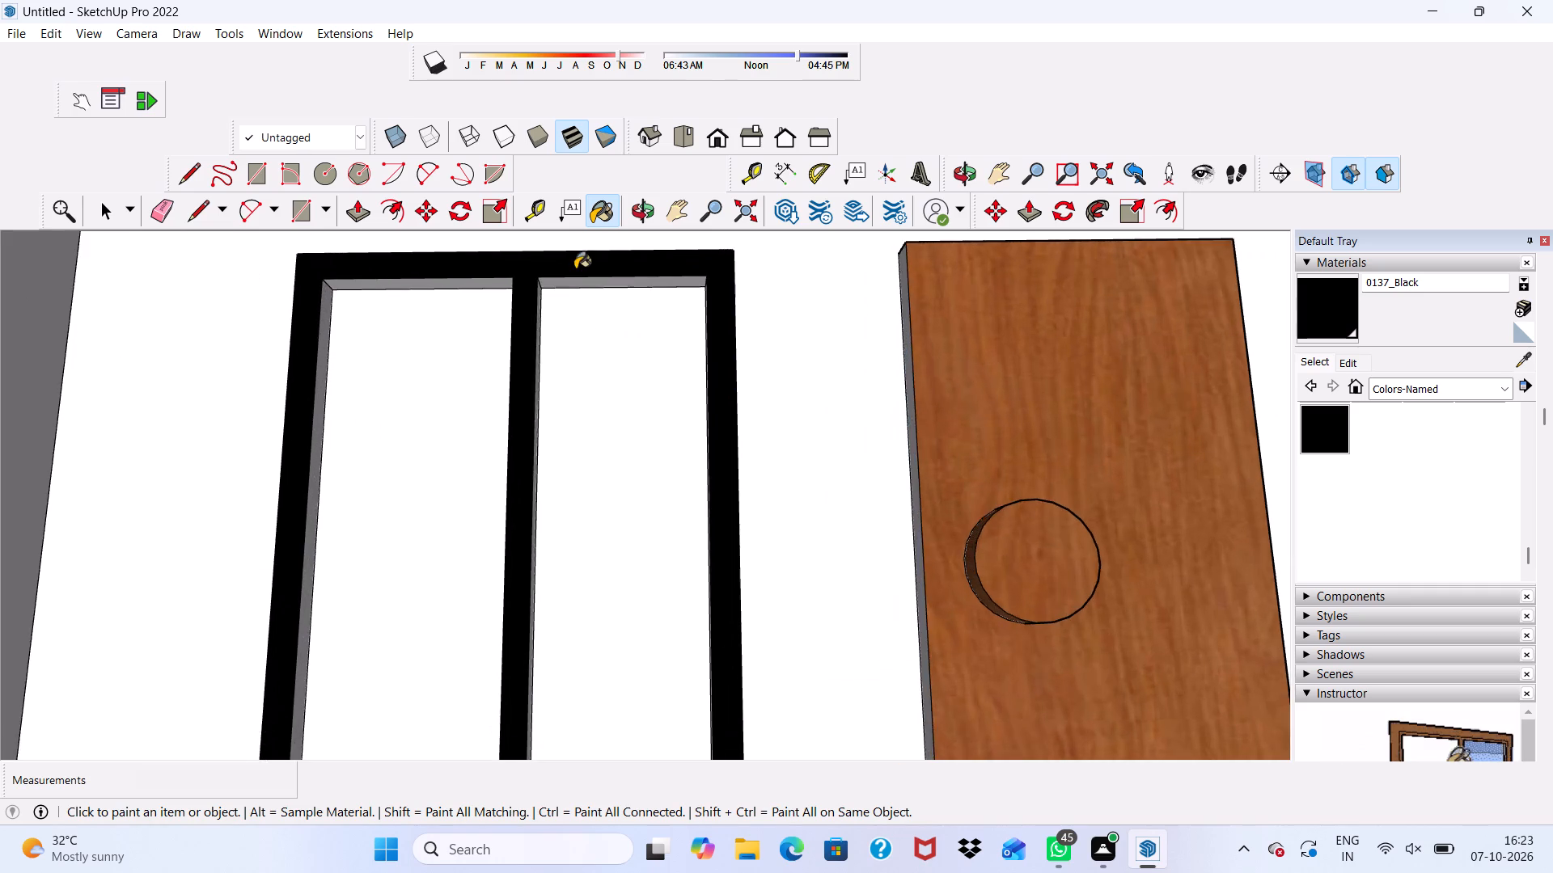
{"action": "scroll", "coordinate": [574, 270], "scroll_direction": "up", "scroll_amount": 3}
{"action": "left_click", "coordinate": [610, 289]}
{"action": "middle_click_drag", "start_coordinate": [740, 323], "coordinate": [848, 358]}
{"action": "left_click", "coordinate": [736, 383]}
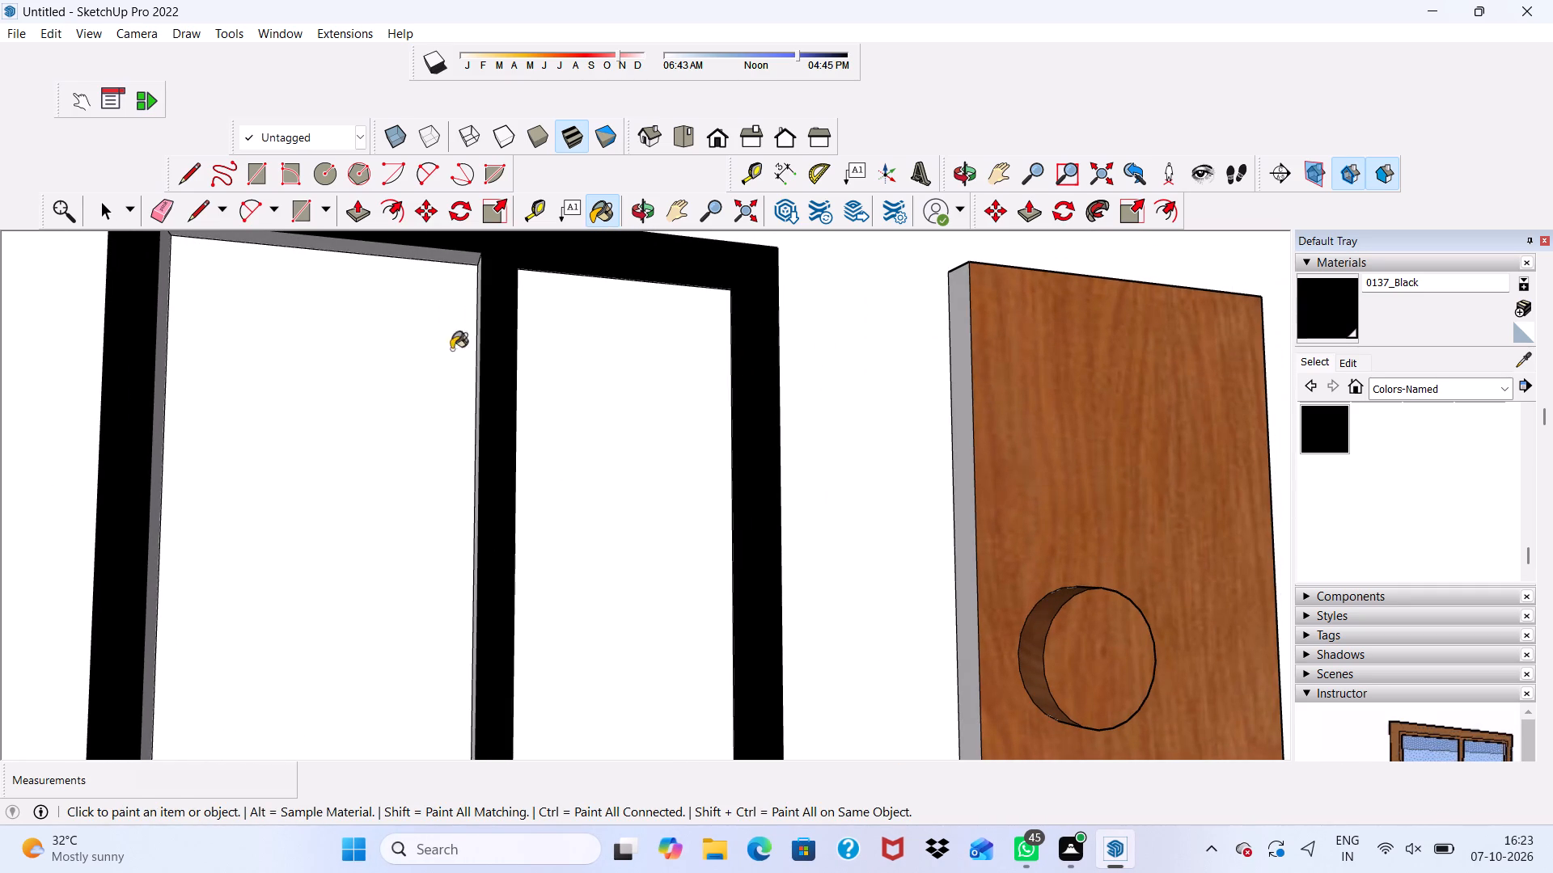
{"action": "left_click", "coordinate": [472, 261]}
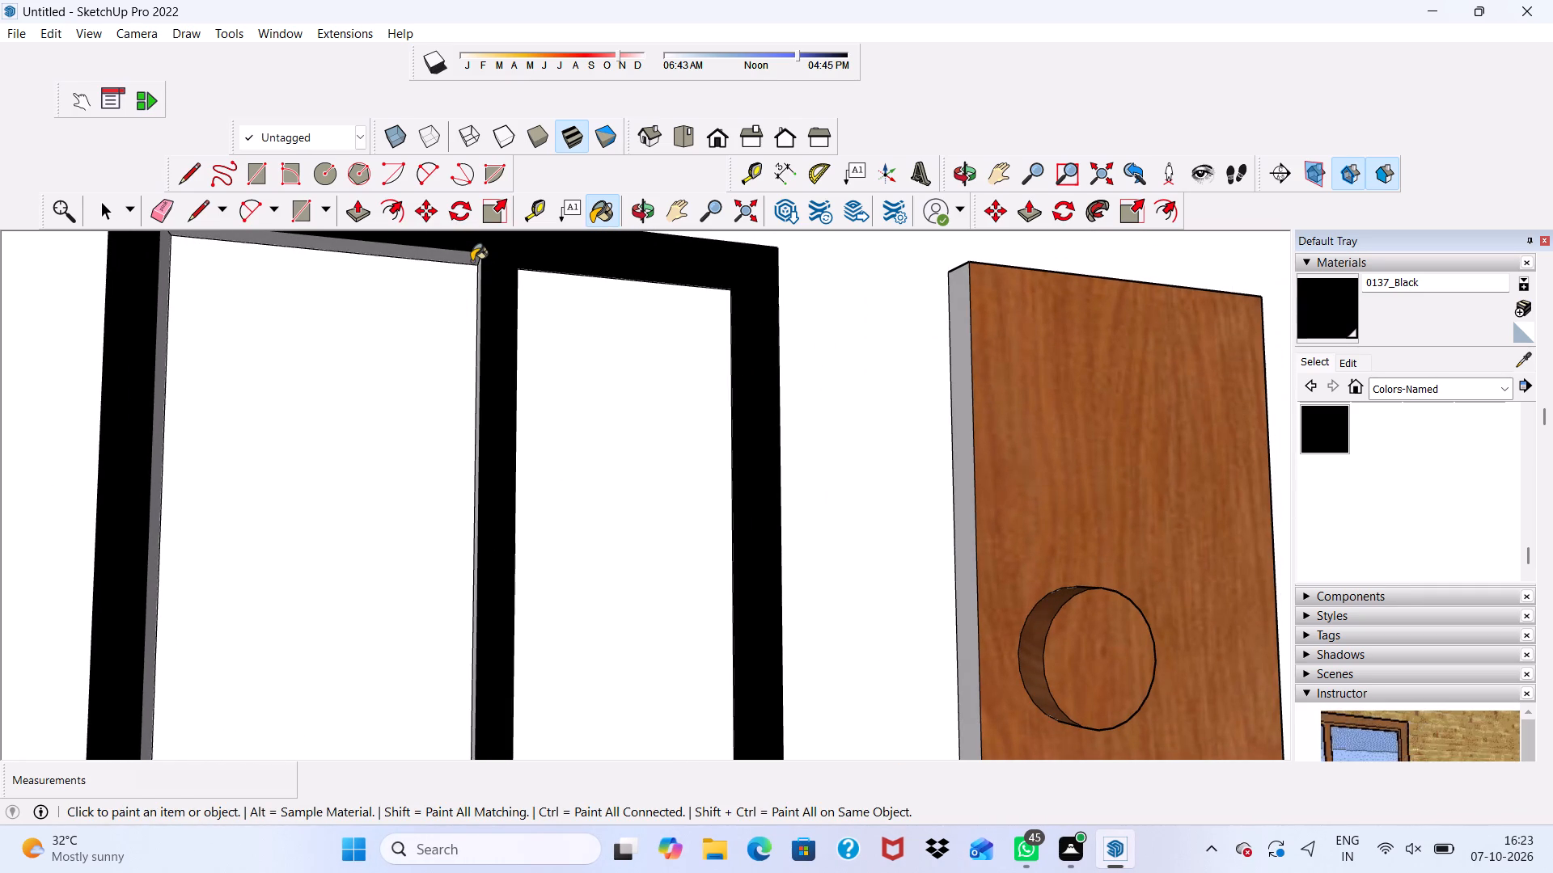
Paint the mullion's left side on the left column's top-floor window frame 0137_Black.
{"action": "scroll", "coordinate": [629, 386], "scroll_direction": "down", "scroll_amount": 1}
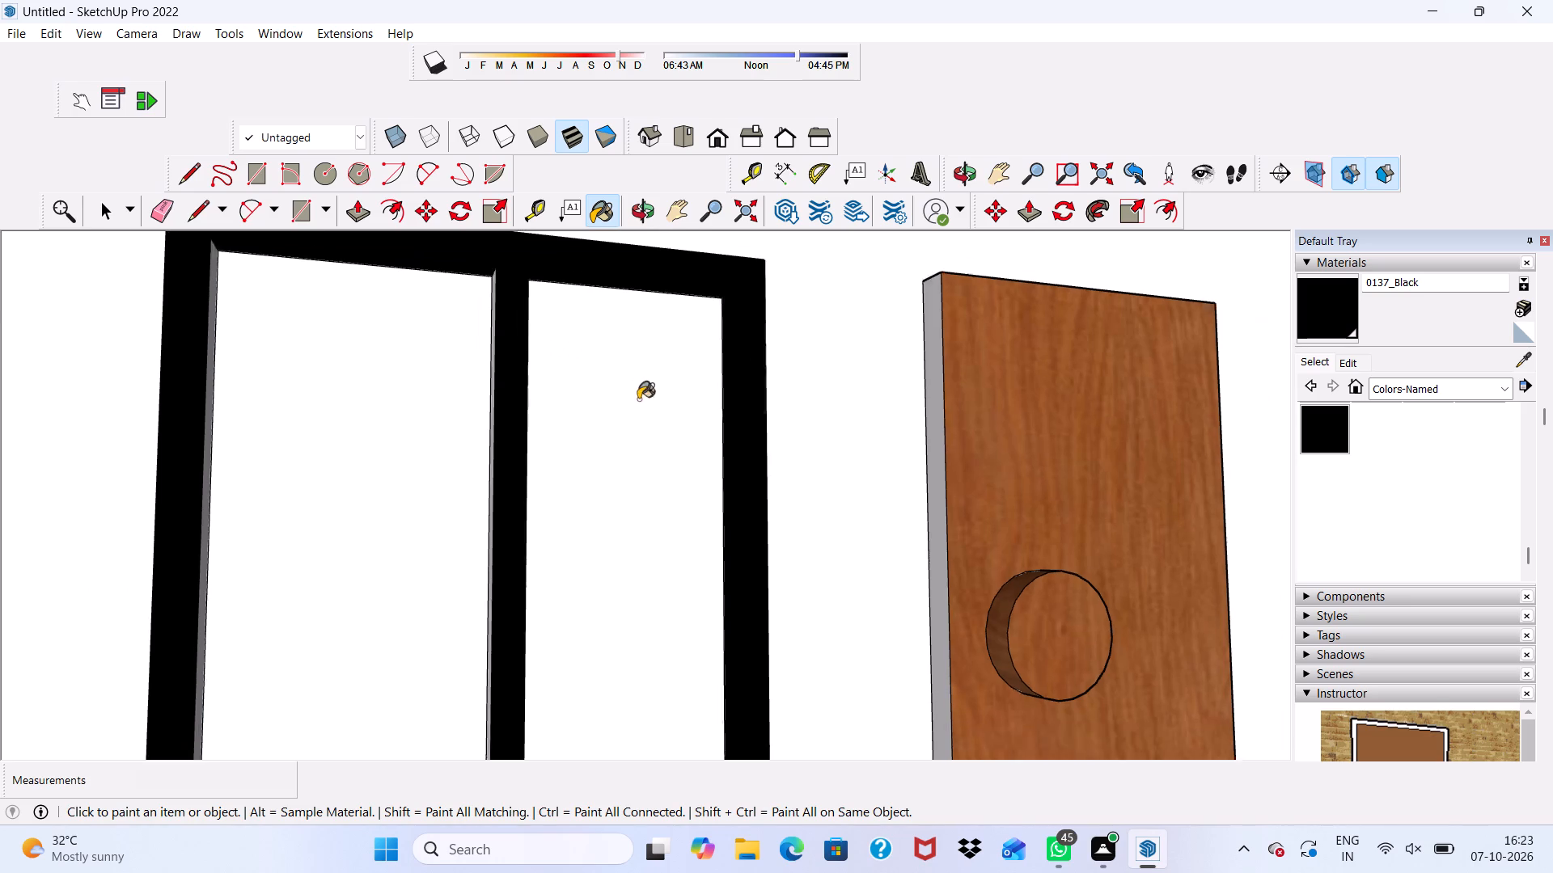
{"action": "scroll", "coordinate": [638, 399], "scroll_direction": "down", "scroll_amount": 3}
{"action": "scroll", "coordinate": [498, 376], "scroll_direction": "up", "scroll_amount": 4}
{"action": "middle_click_drag", "start_coordinate": [510, 372], "coordinate": [600, 408]}
{"action": "scroll", "coordinate": [602, 408], "scroll_direction": "up", "scroll_amount": 1}
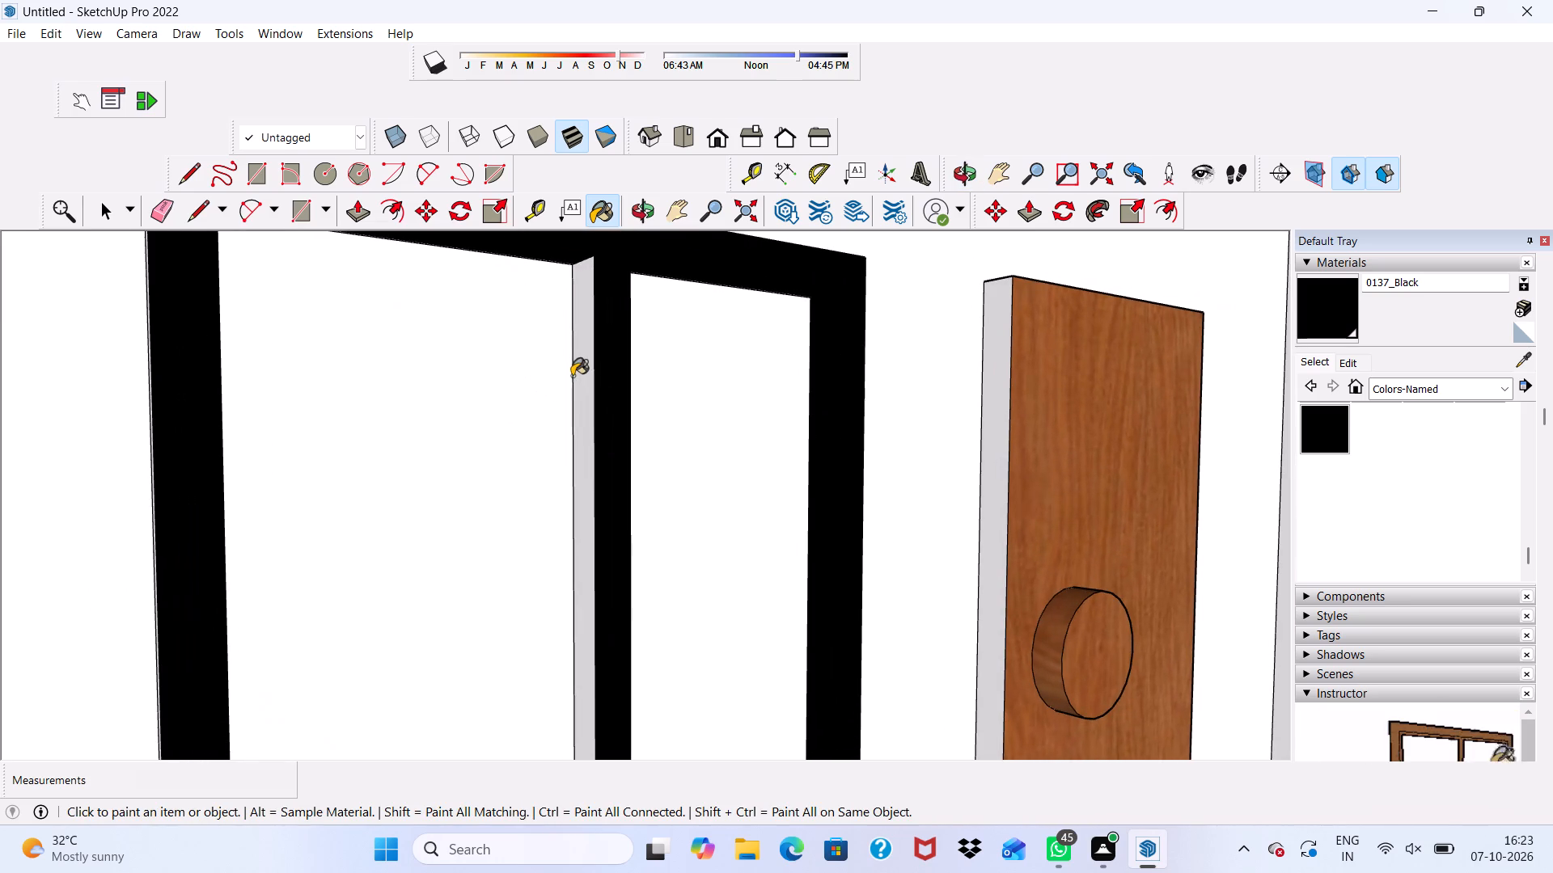
{"action": "left_click", "coordinate": [573, 375]}
{"action": "scroll", "coordinate": [584, 376], "scroll_direction": "down", "scroll_amount": 8}
{"action": "scroll", "coordinate": [616, 382], "scroll_direction": "up", "scroll_amount": 7}
{"action": "left_click", "coordinate": [596, 370]}
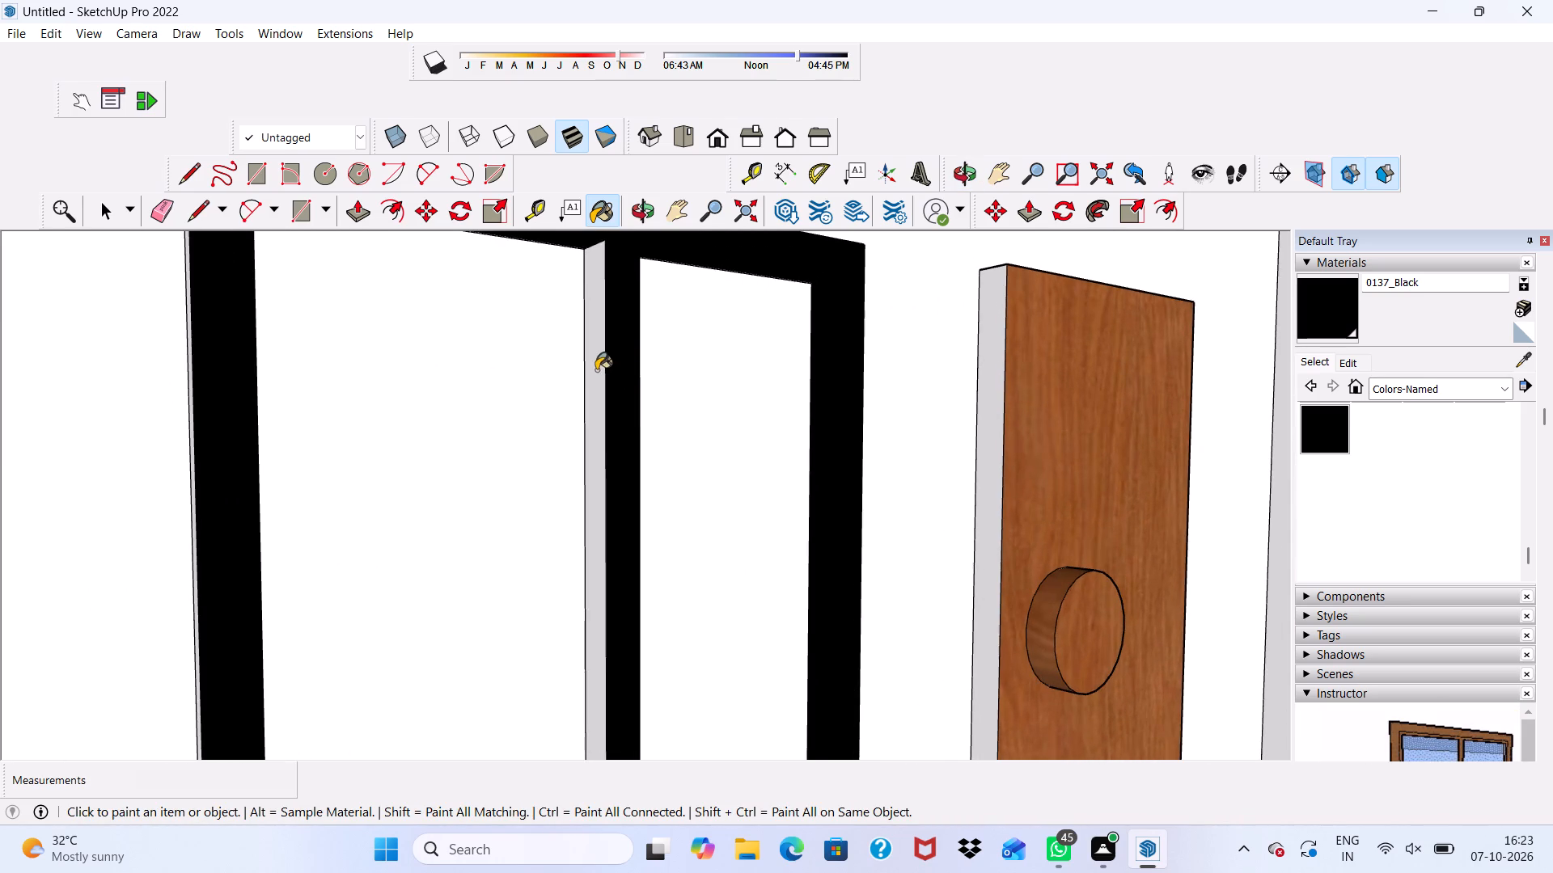
Paint the left jamb's inner face, the mullion's right side and the right jamb's outer side of the top-floor frame 0137_Black.
{"action": "scroll", "coordinate": [641, 384], "scroll_direction": "down", "scroll_amount": 4}
{"action": "middle_click_drag", "start_coordinate": [697, 377], "coordinate": [299, 473]}
{"action": "scroll", "coordinate": [296, 473], "scroll_direction": "up", "scroll_amount": 3}
{"action": "left_click", "coordinate": [366, 405]}
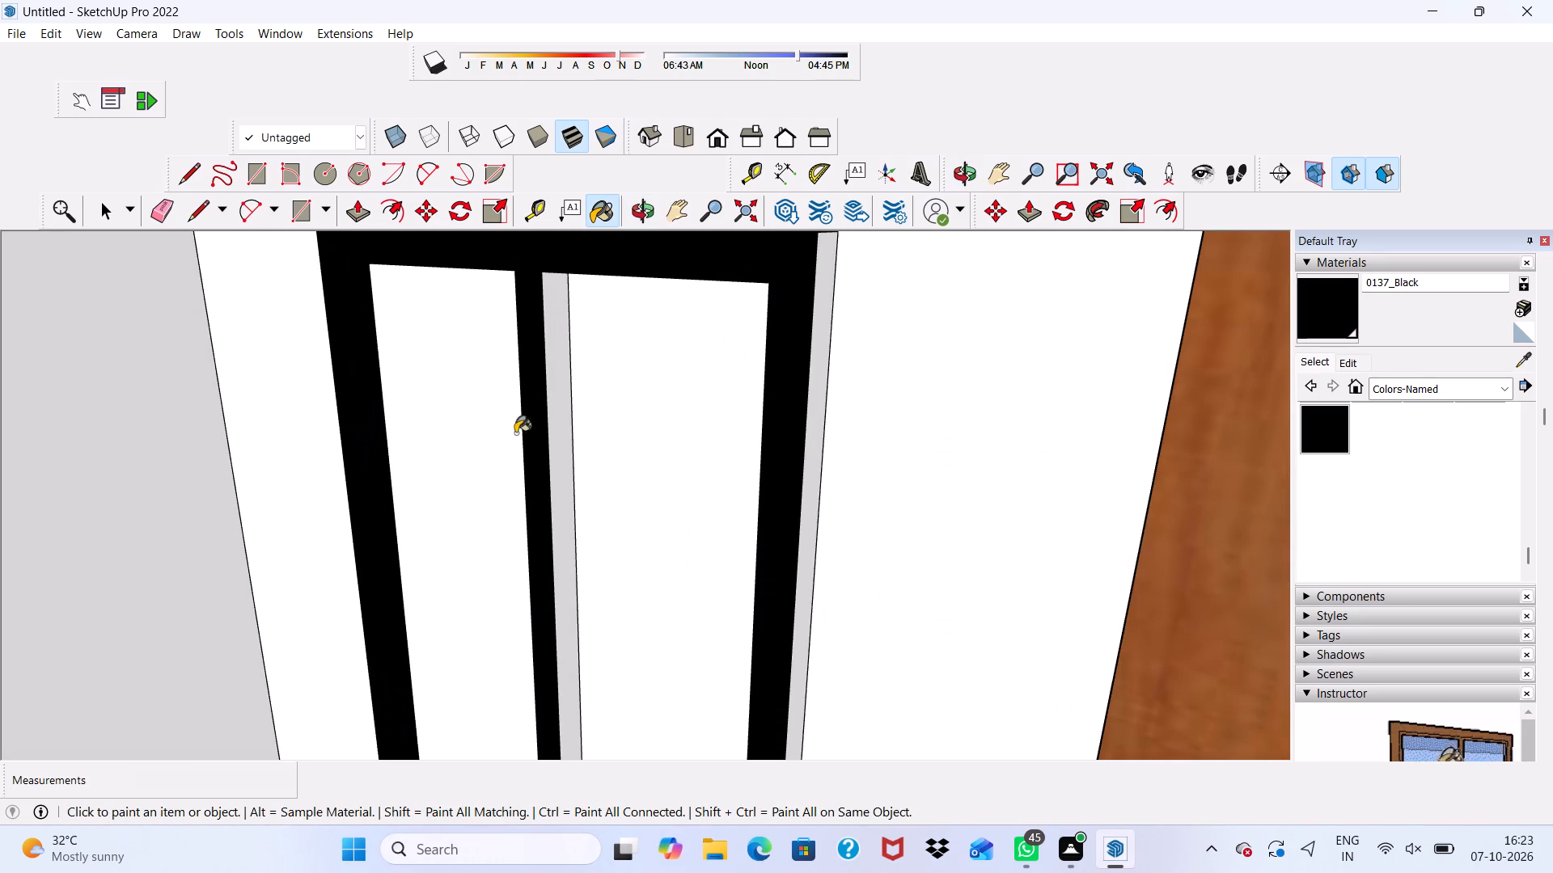
{"action": "left_click", "coordinate": [552, 417]}
{"action": "left_click", "coordinate": [813, 445]}
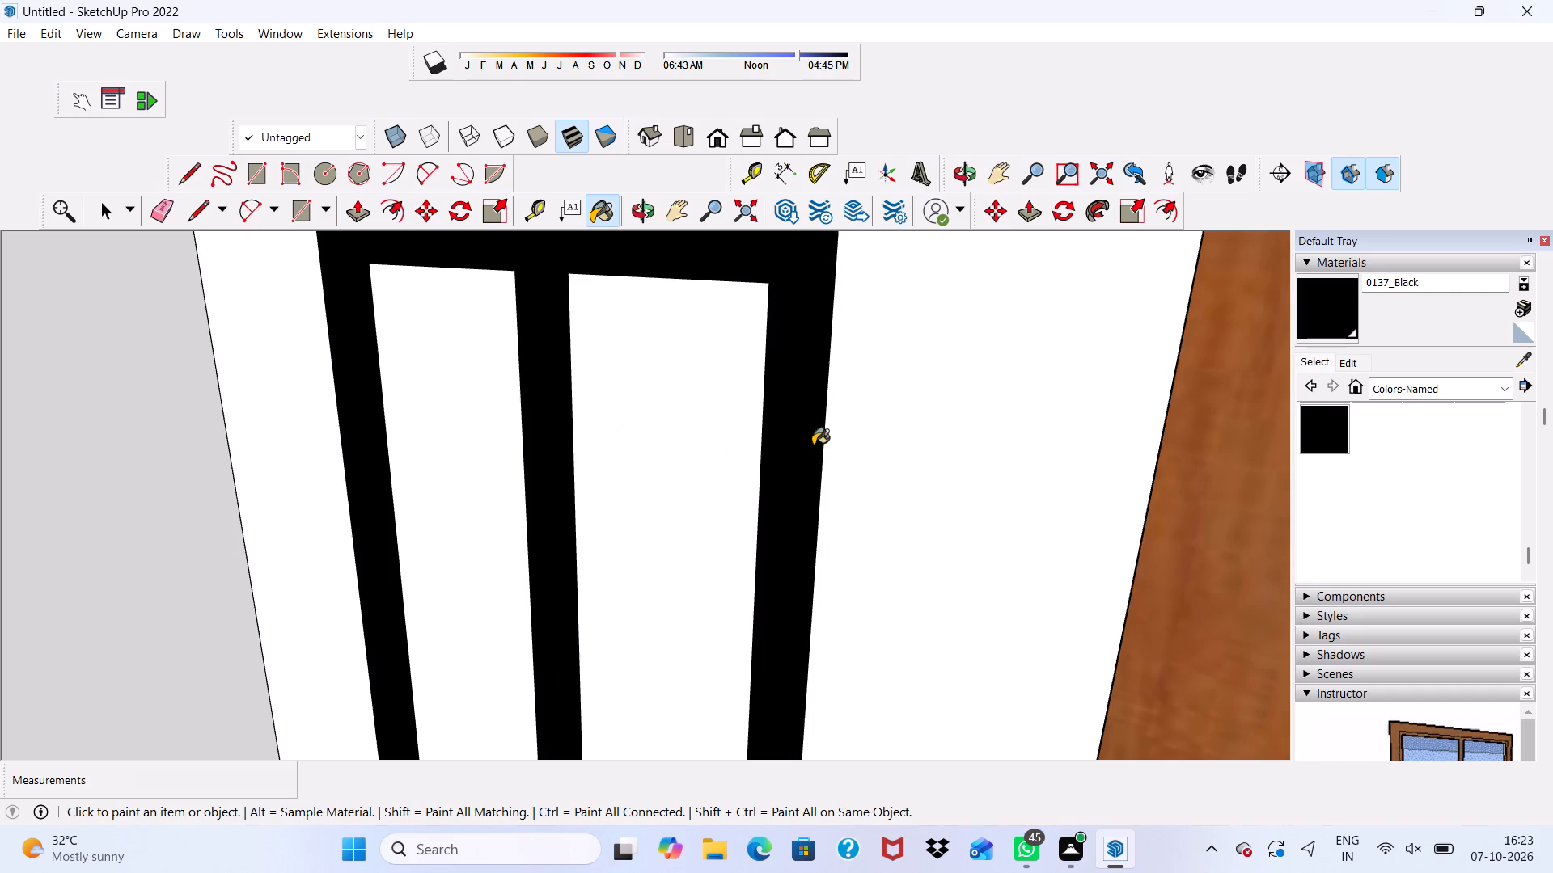
Paint the top faces of the bottom rail in both panes of the top-floor window frame 0137_Black.
{"action": "scroll", "coordinate": [813, 445], "scroll_direction": "down", "scroll_amount": 9}
{"action": "scroll", "coordinate": [849, 720], "scroll_direction": "up", "scroll_amount": 11}
{"action": "left_click", "coordinate": [738, 715]}
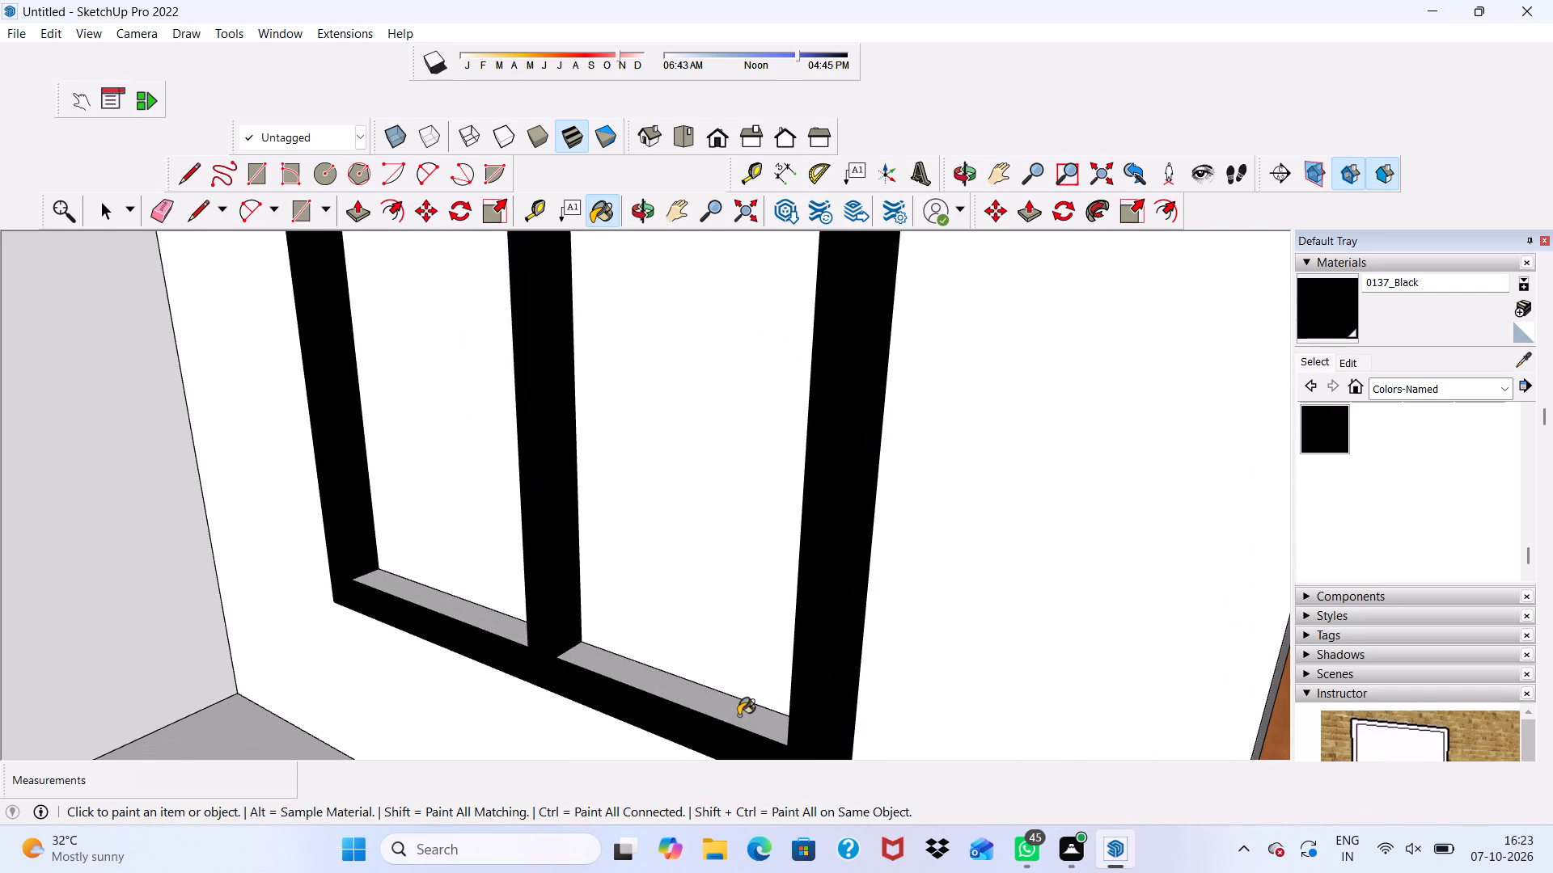
{"action": "left_click", "coordinate": [507, 628]}
Paint the top edge and the left outer side of the top-floor window frame 0137_Black.
{"action": "scroll", "coordinate": [507, 628], "scroll_direction": "down", "scroll_amount": 15}
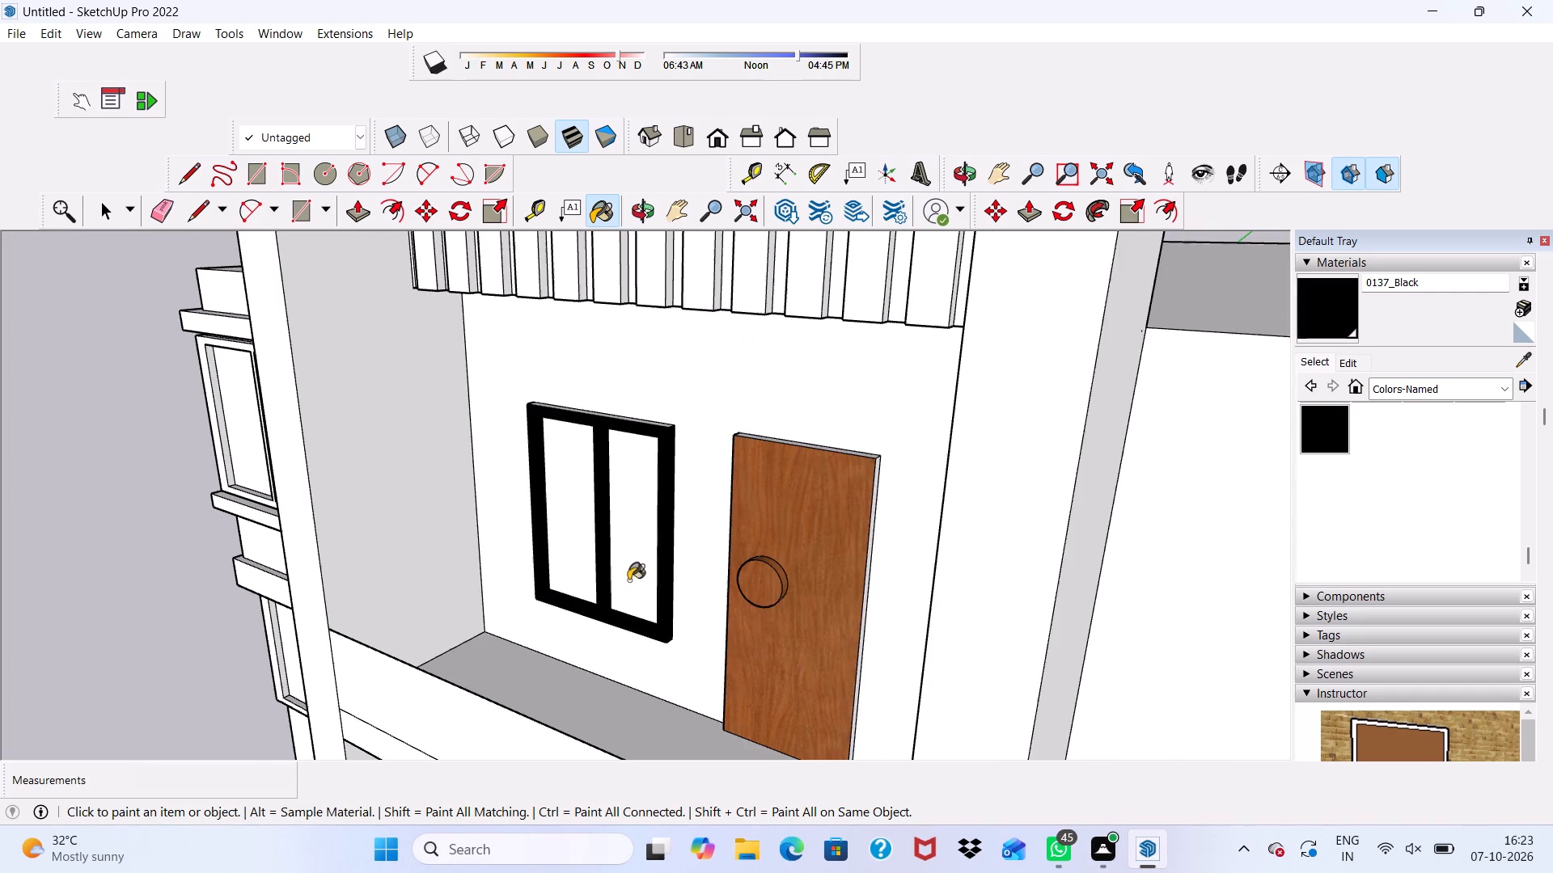
{"action": "scroll", "coordinate": [582, 436], "scroll_direction": "up", "scroll_amount": 12}
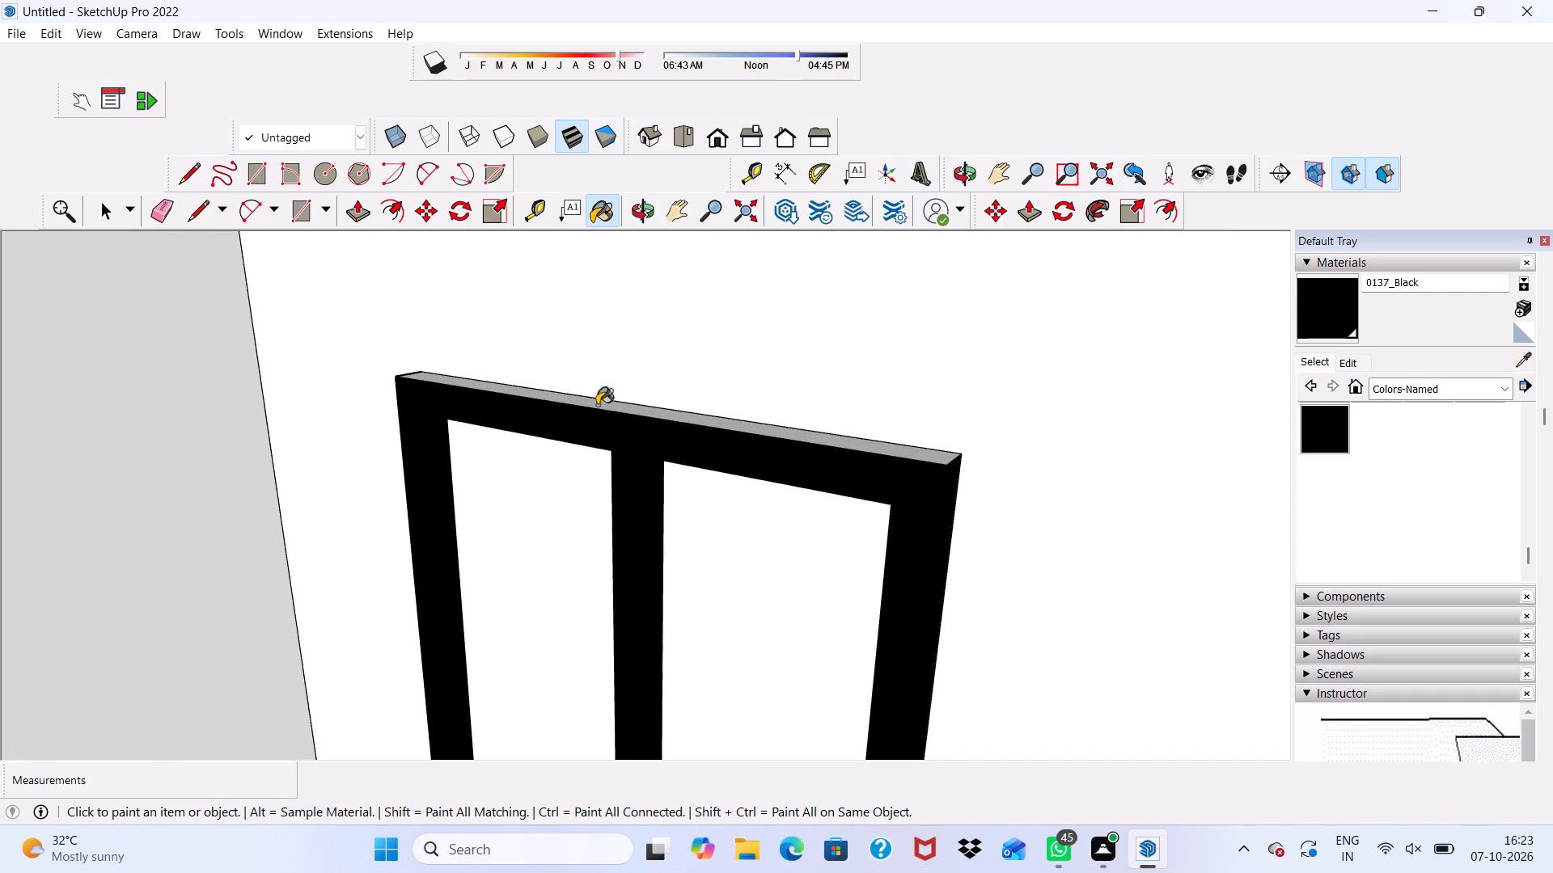
{"action": "left_click", "coordinate": [597, 405]}
{"action": "middle_click_drag", "start_coordinate": [625, 442], "coordinate": [1053, 326]}
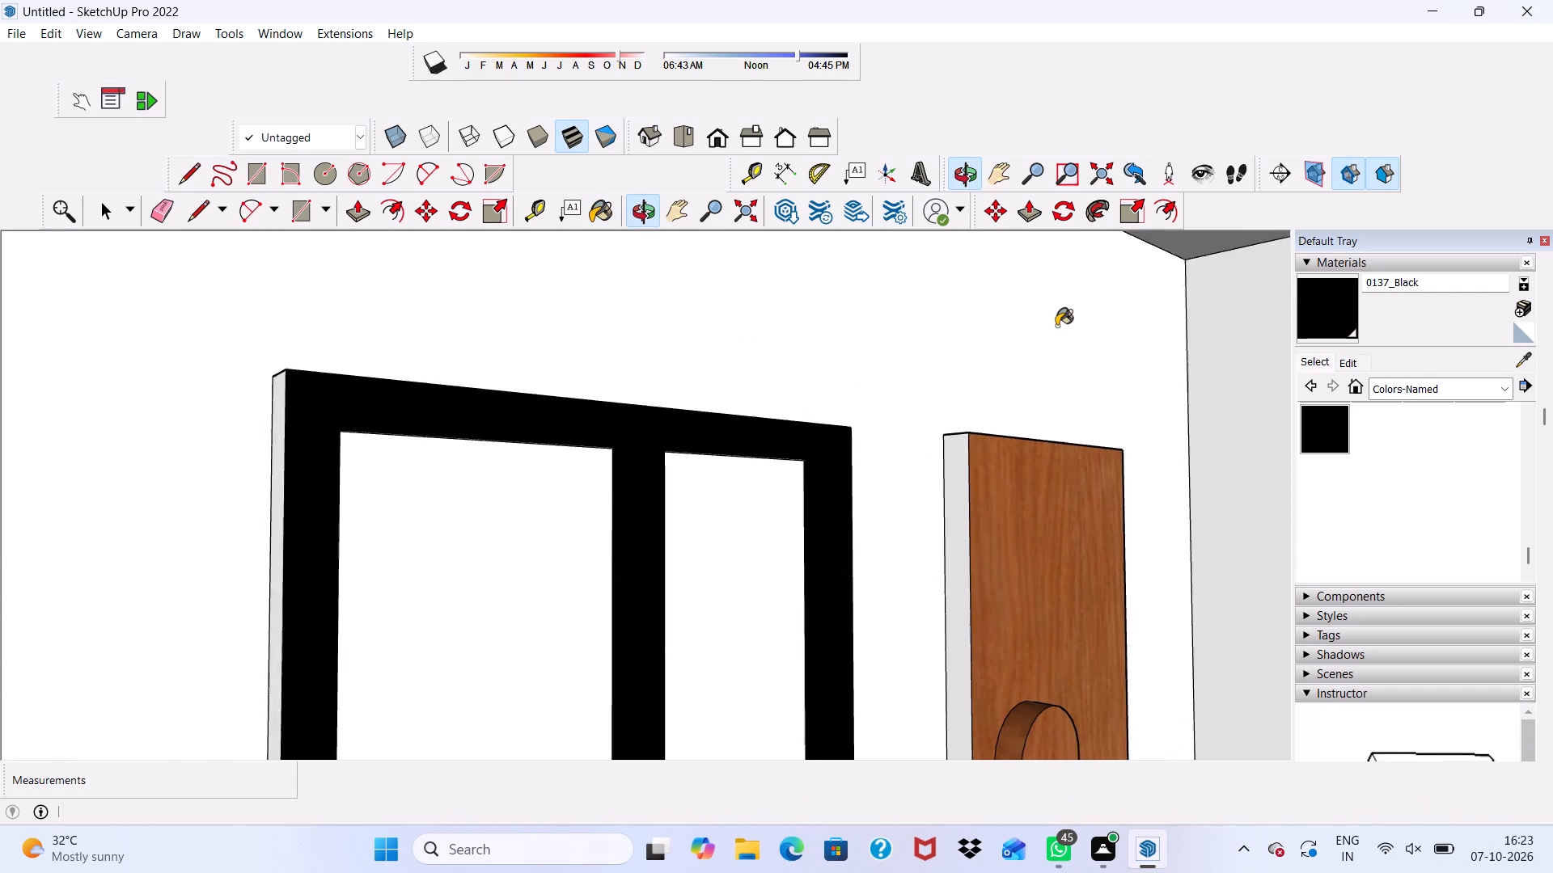
{"action": "left_click", "coordinate": [273, 521]}
Paint the front face of the window frame one floor below in the left balcony column 0137_Black.
{"action": "scroll", "coordinate": [325, 471], "scroll_direction": "down", "scroll_amount": 2}
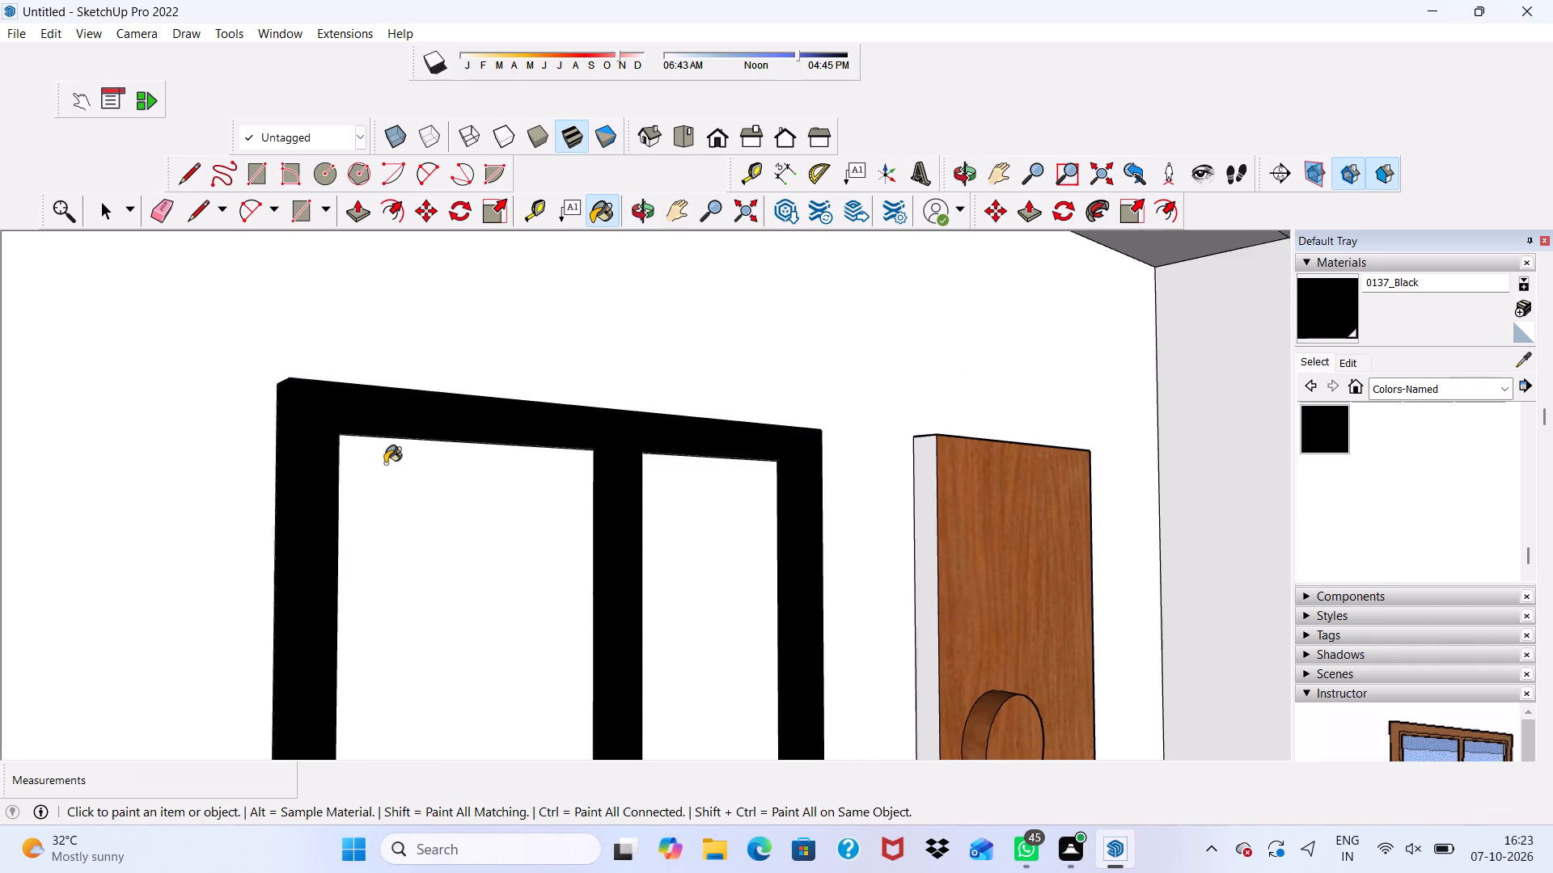
{"action": "scroll", "coordinate": [385, 463], "scroll_direction": "down", "scroll_amount": 16}
{"action": "middle_click_drag", "start_coordinate": [514, 447], "coordinate": [502, 497]}
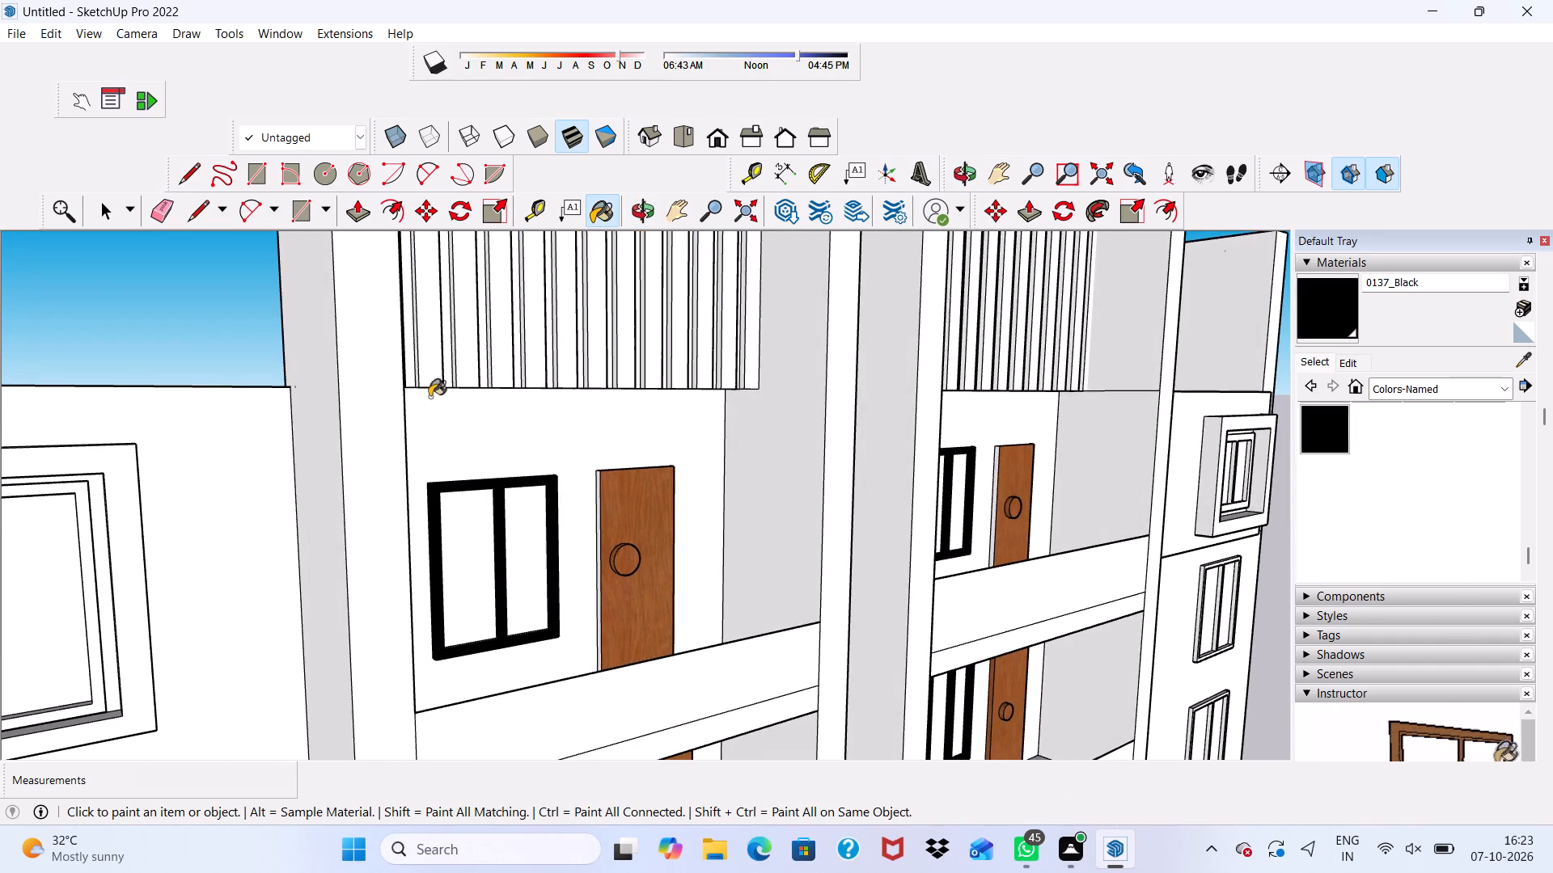
{"action": "scroll", "coordinate": [544, 599], "scroll_direction": "up", "scroll_amount": 6}
{"action": "scroll", "coordinate": [560, 646], "scroll_direction": "down", "scroll_amount": 18}
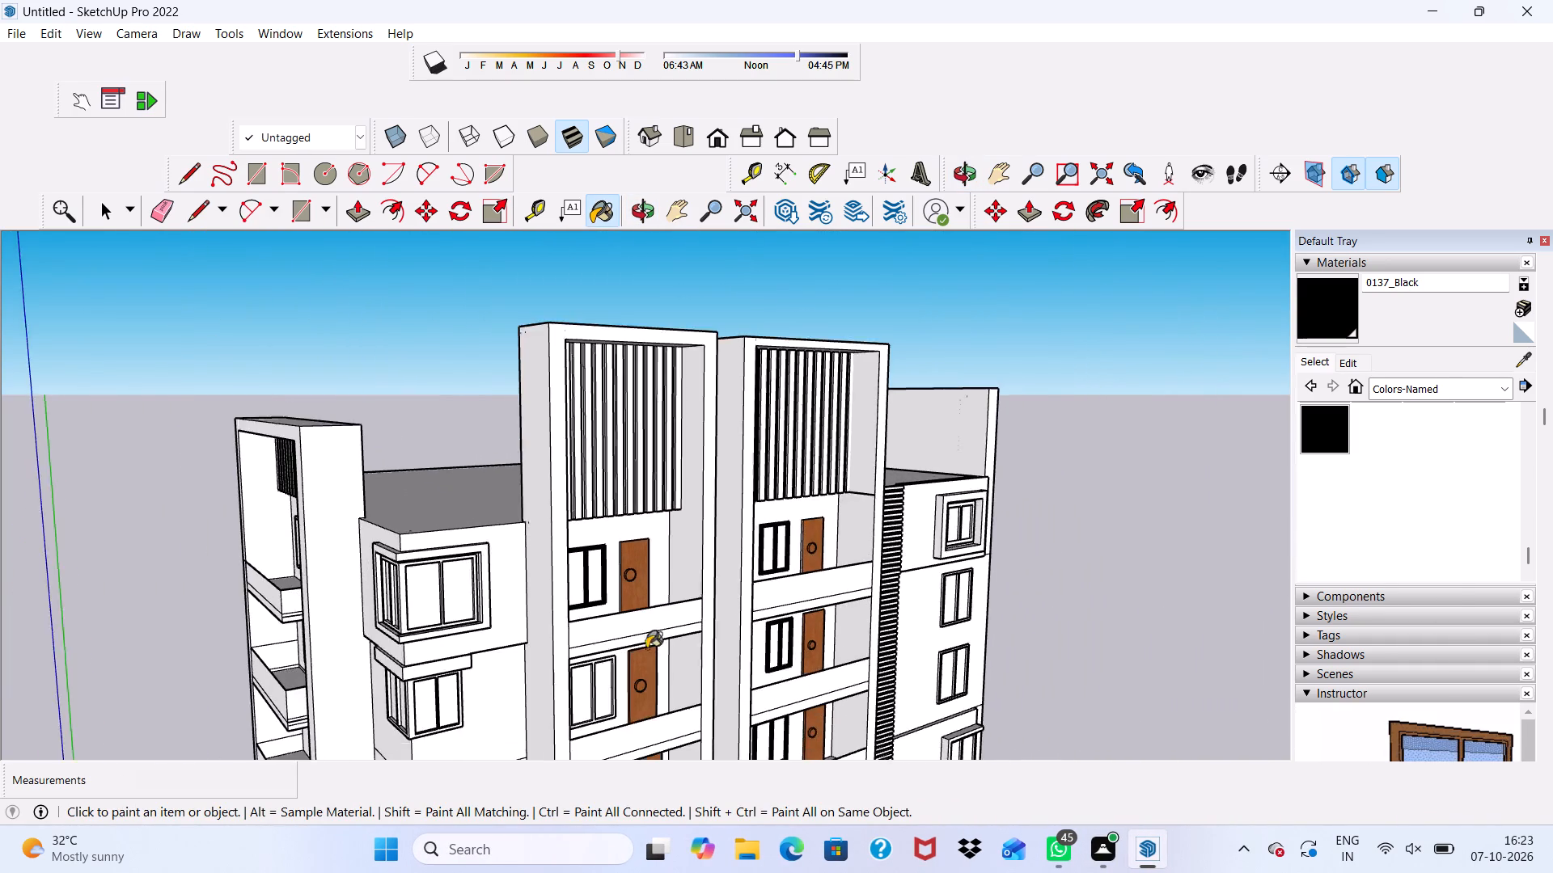
{"action": "scroll", "coordinate": [652, 679], "scroll_direction": "up", "scroll_amount": 8}
{"action": "scroll", "coordinate": [571, 571], "scroll_direction": "down", "scroll_amount": 4}
{"action": "scroll", "coordinate": [566, 686], "scroll_direction": "up", "scroll_amount": 14}
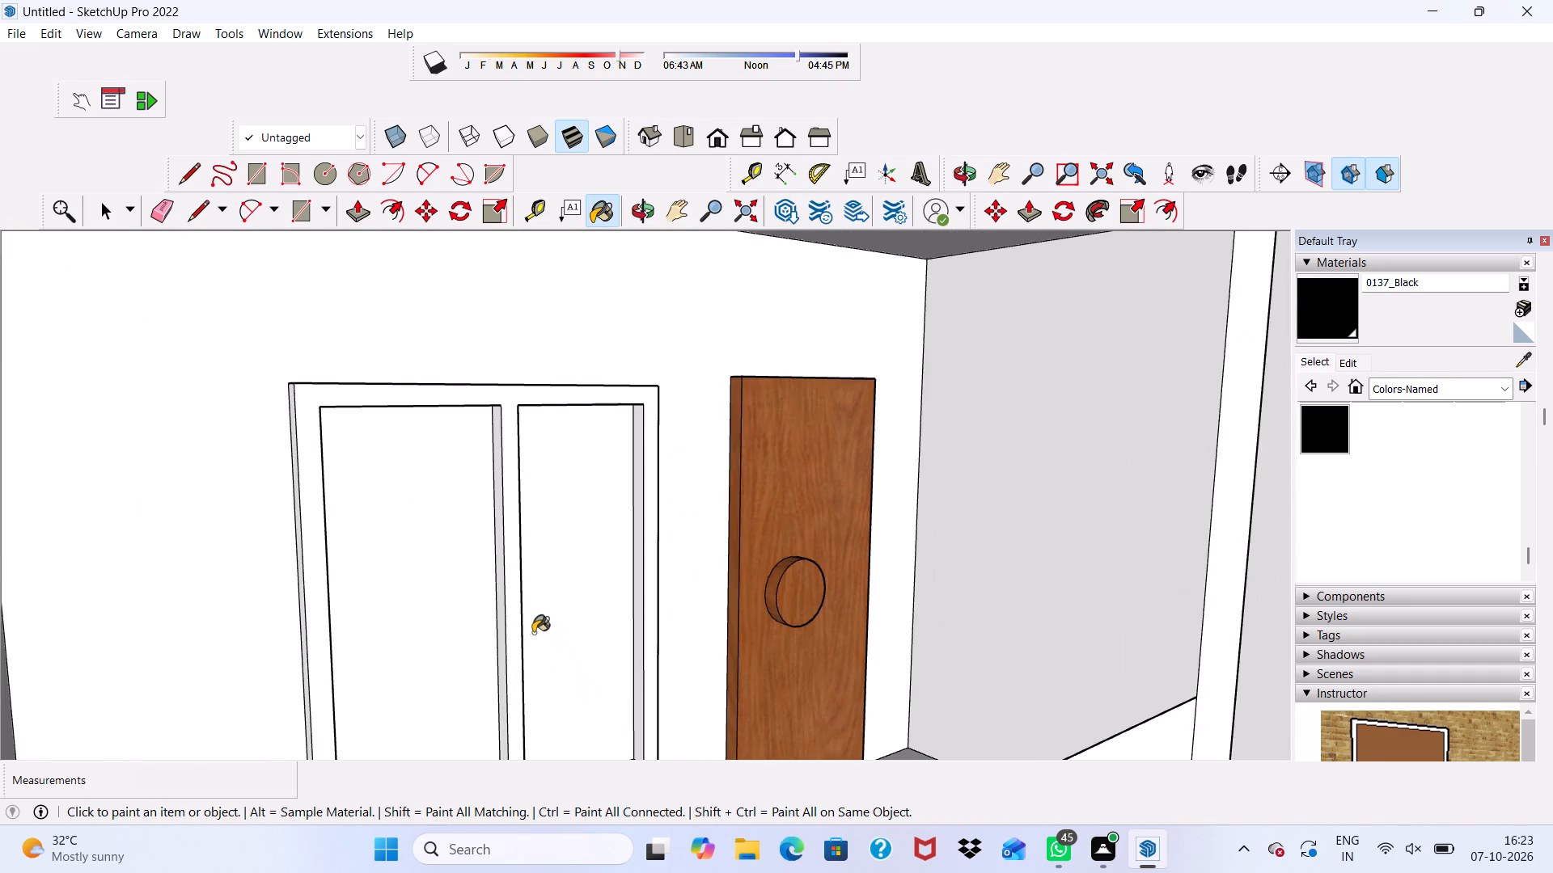
{"action": "left_click", "coordinate": [507, 642]}
Paint the mullion's left side and the right jamb's inner face on the second-from-top window frame 0137_Black.
{"action": "scroll", "coordinate": [509, 642], "scroll_direction": "up", "scroll_amount": 5}
{"action": "left_click", "coordinate": [493, 602]}
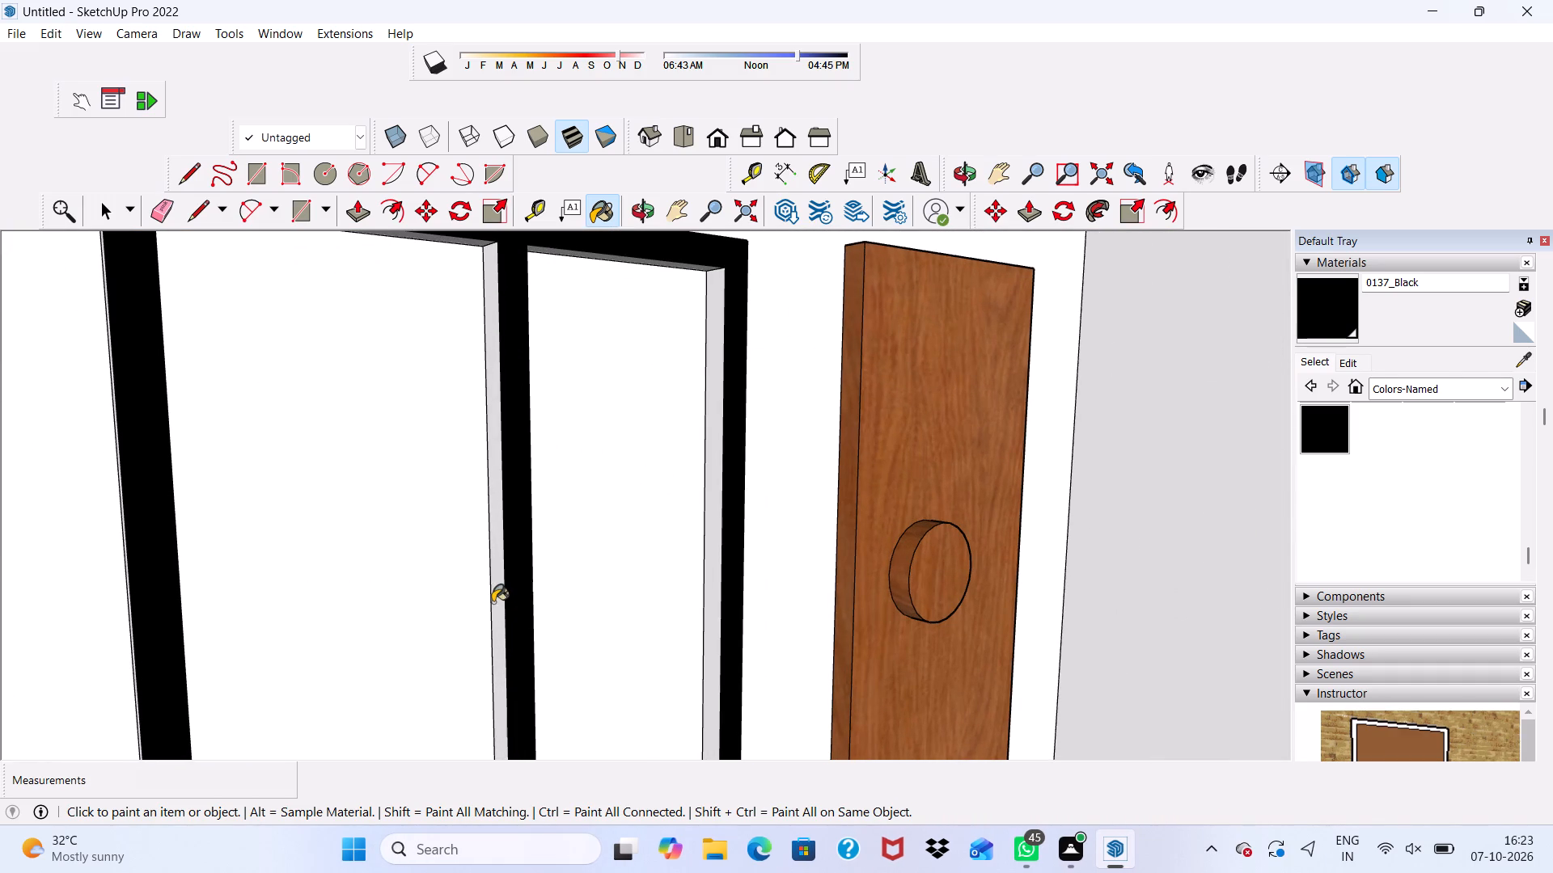
{"action": "left_click", "coordinate": [704, 582]}
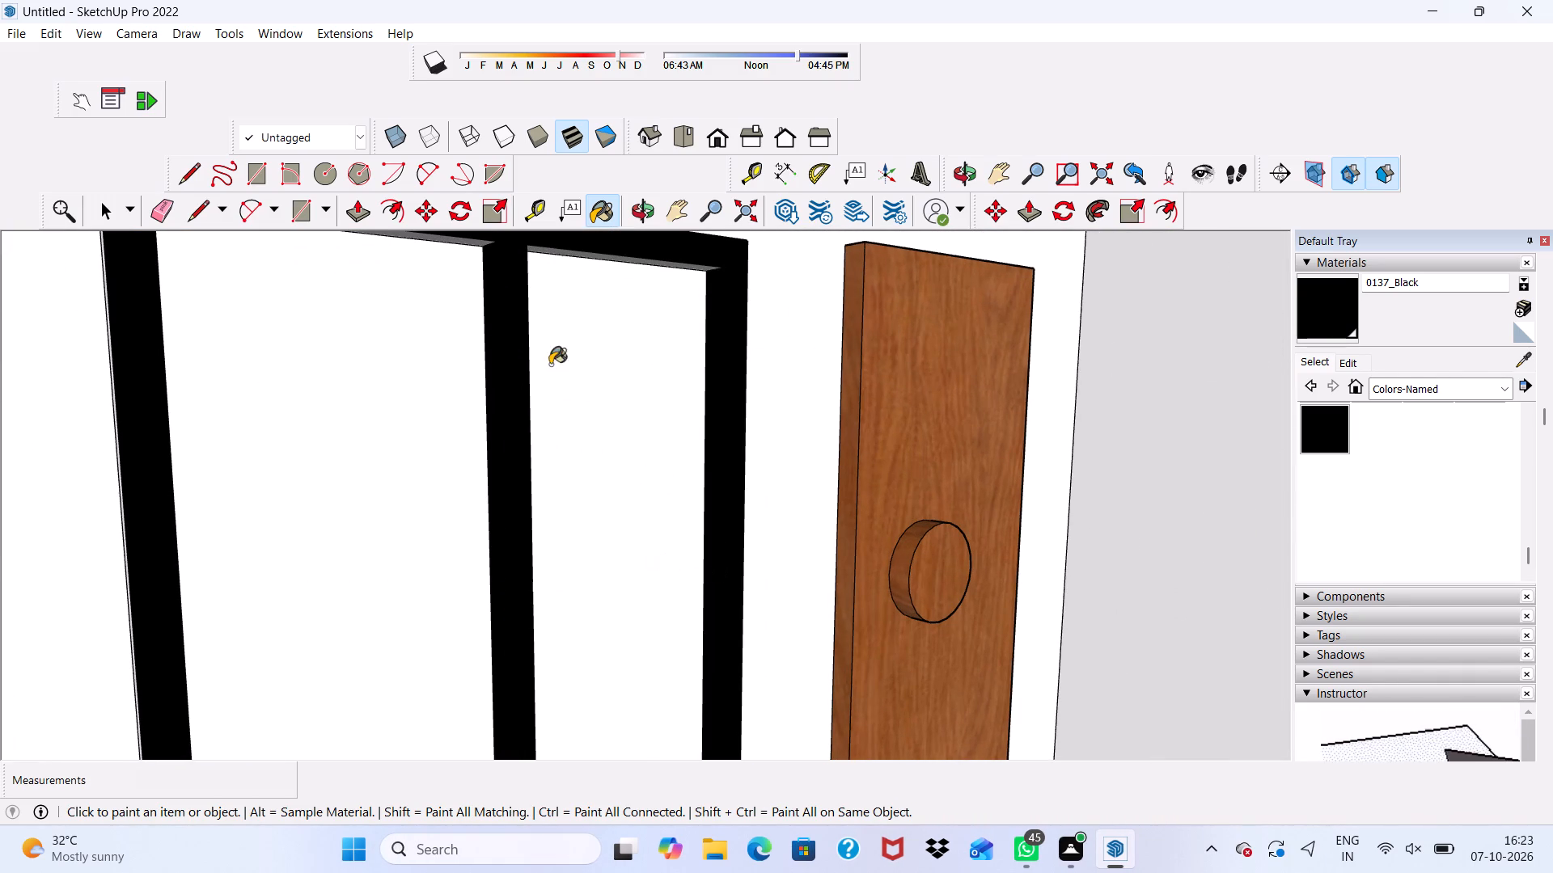
Paint the undersides of the top rail in both panes of the second-from-top window frame 0137_Black.
{"action": "scroll", "coordinate": [532, 319], "scroll_direction": "up", "scroll_amount": 3}
{"action": "scroll", "coordinate": [683, 384], "scroll_direction": "up", "scroll_amount": 2}
{"action": "scroll", "coordinate": [683, 384], "scroll_direction": "down", "scroll_amount": 5}
{"action": "scroll", "coordinate": [654, 285], "scroll_direction": "up", "scroll_amount": 2}
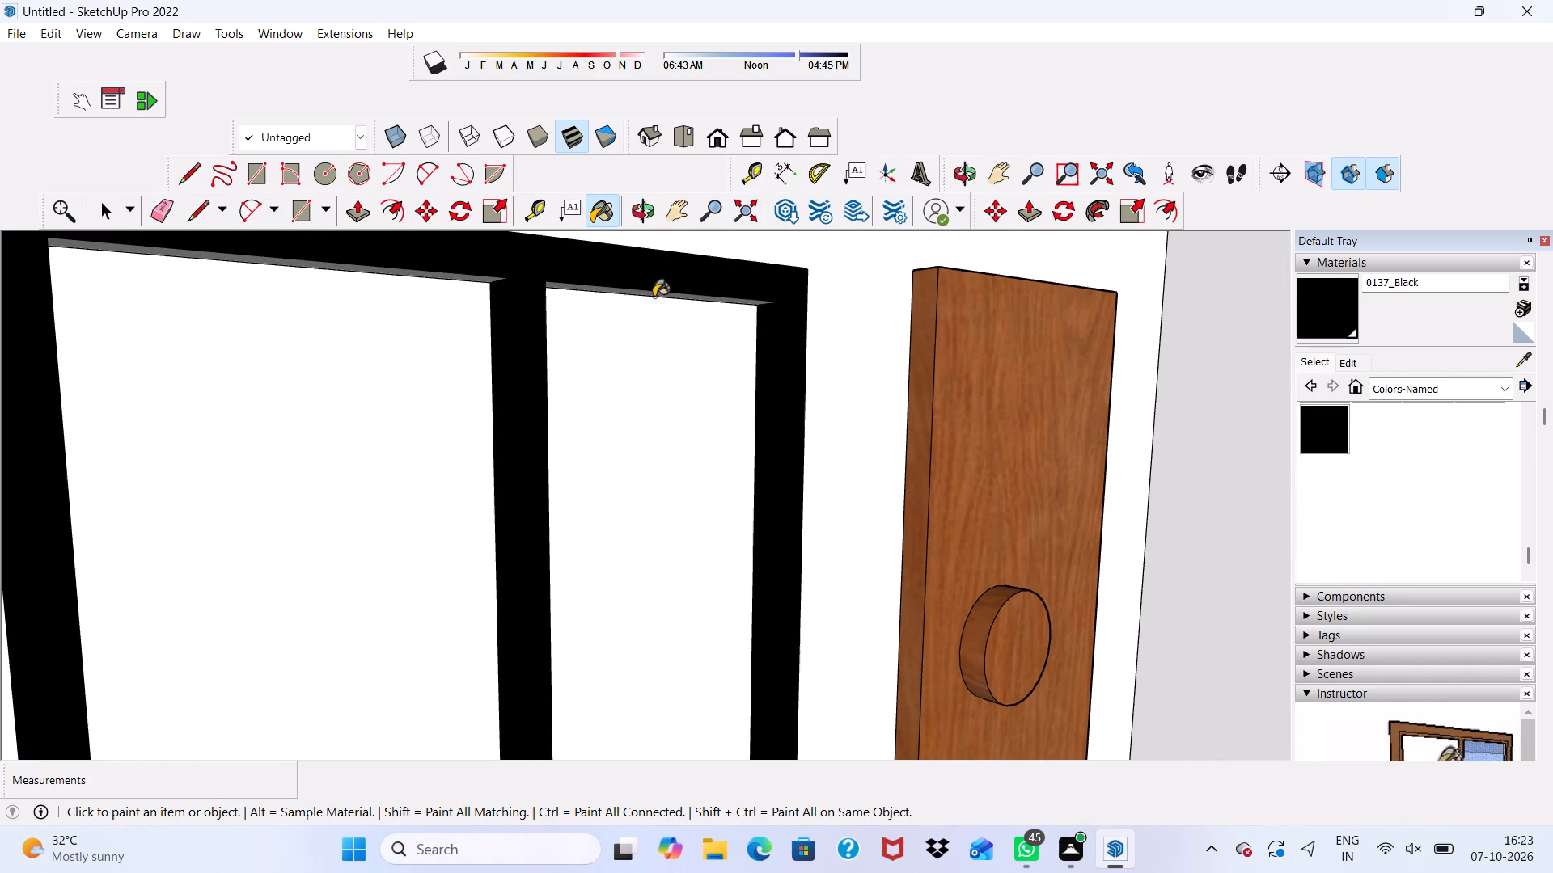
{"action": "left_click", "coordinate": [654, 297]}
{"action": "scroll", "coordinate": [654, 297], "scroll_direction": "up", "scroll_amount": 8}
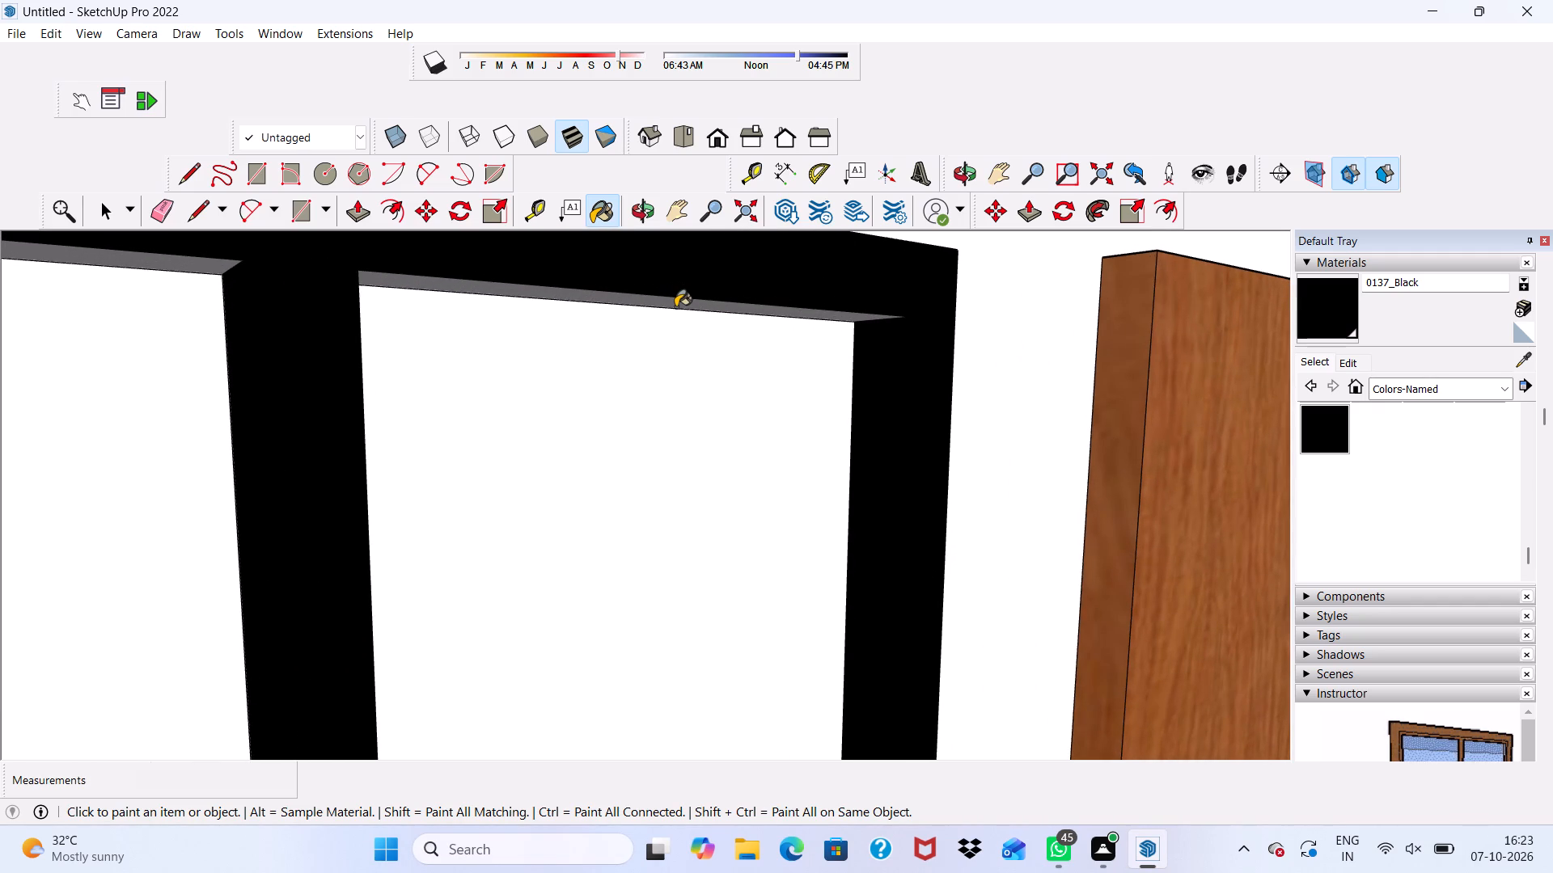
{"action": "left_click", "coordinate": [675, 307]}
{"action": "scroll", "coordinate": [675, 307], "scroll_direction": "down", "scroll_amount": 9}
{"action": "scroll", "coordinate": [480, 397], "scroll_direction": "up", "scroll_amount": 6}
{"action": "scroll", "coordinate": [472, 378], "scroll_direction": "down", "scroll_amount": 2}
{"action": "middle_click_drag", "start_coordinate": [472, 378], "coordinate": [445, 276]}
{"action": "scroll", "coordinate": [459, 287], "scroll_direction": "up", "scroll_amount": 2}
{"action": "scroll", "coordinate": [504, 357], "scroll_direction": "down", "scroll_amount": 5}
{"action": "scroll", "coordinate": [526, 331], "scroll_direction": "up", "scroll_amount": 2}
{"action": "left_click", "coordinate": [516, 282]}
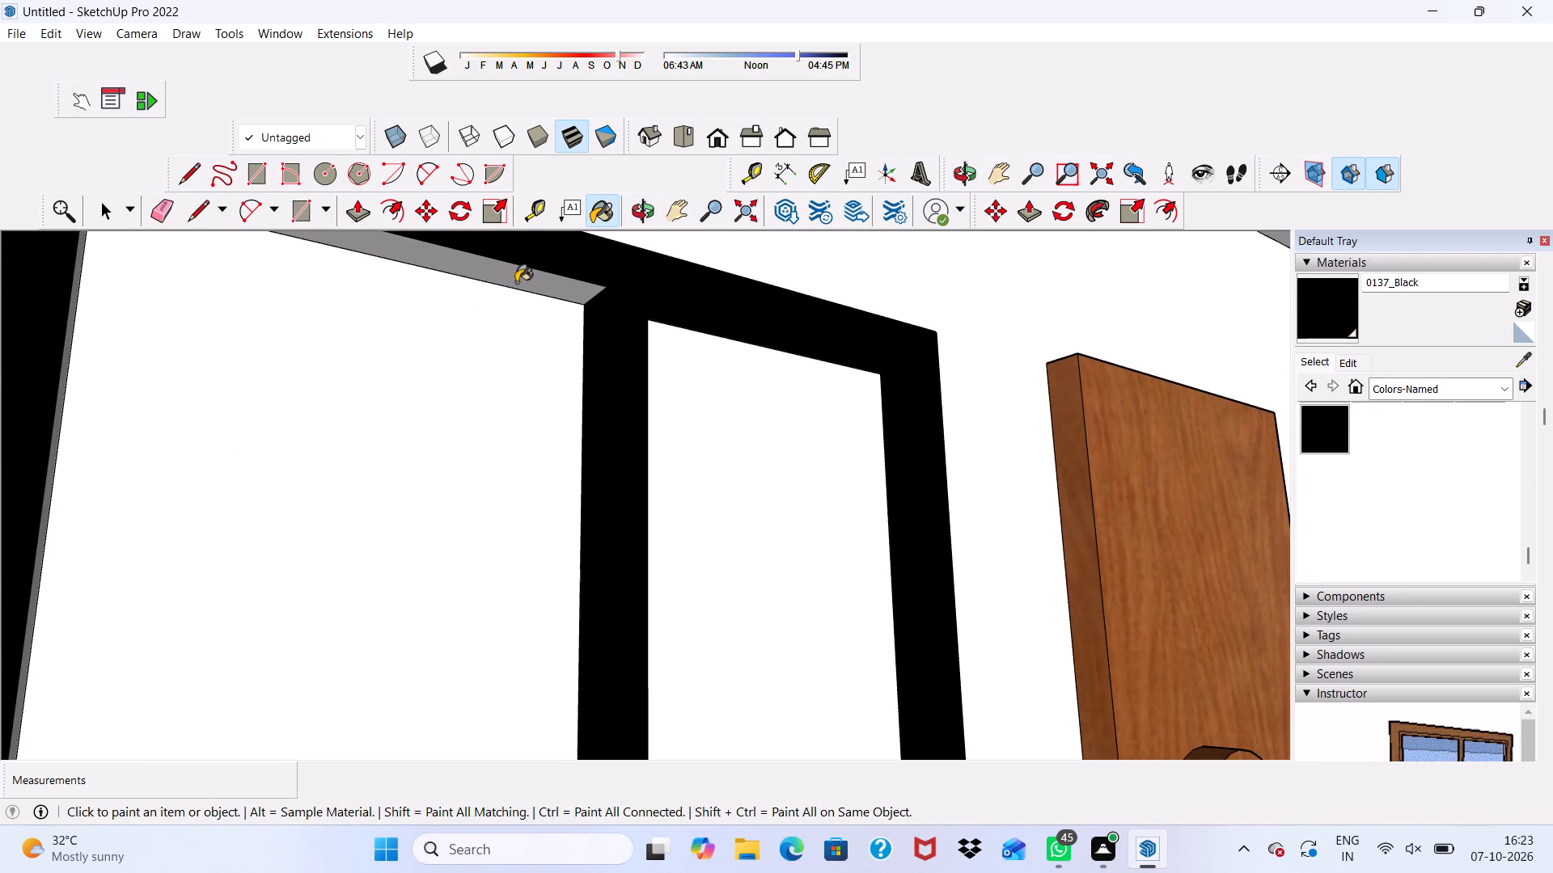
Paint the left jamb's inner face and the mullion's right side on the second-from-top window frame 0137_Black.
{"action": "scroll", "coordinate": [569, 364], "scroll_direction": "down", "scroll_amount": 8}
{"action": "middle_click_drag", "start_coordinate": [640, 500], "coordinate": [389, 529]}
{"action": "scroll", "coordinate": [378, 498], "scroll_direction": "up", "scroll_amount": 4}
{"action": "scroll", "coordinate": [301, 514], "scroll_direction": "up", "scroll_amount": 2}
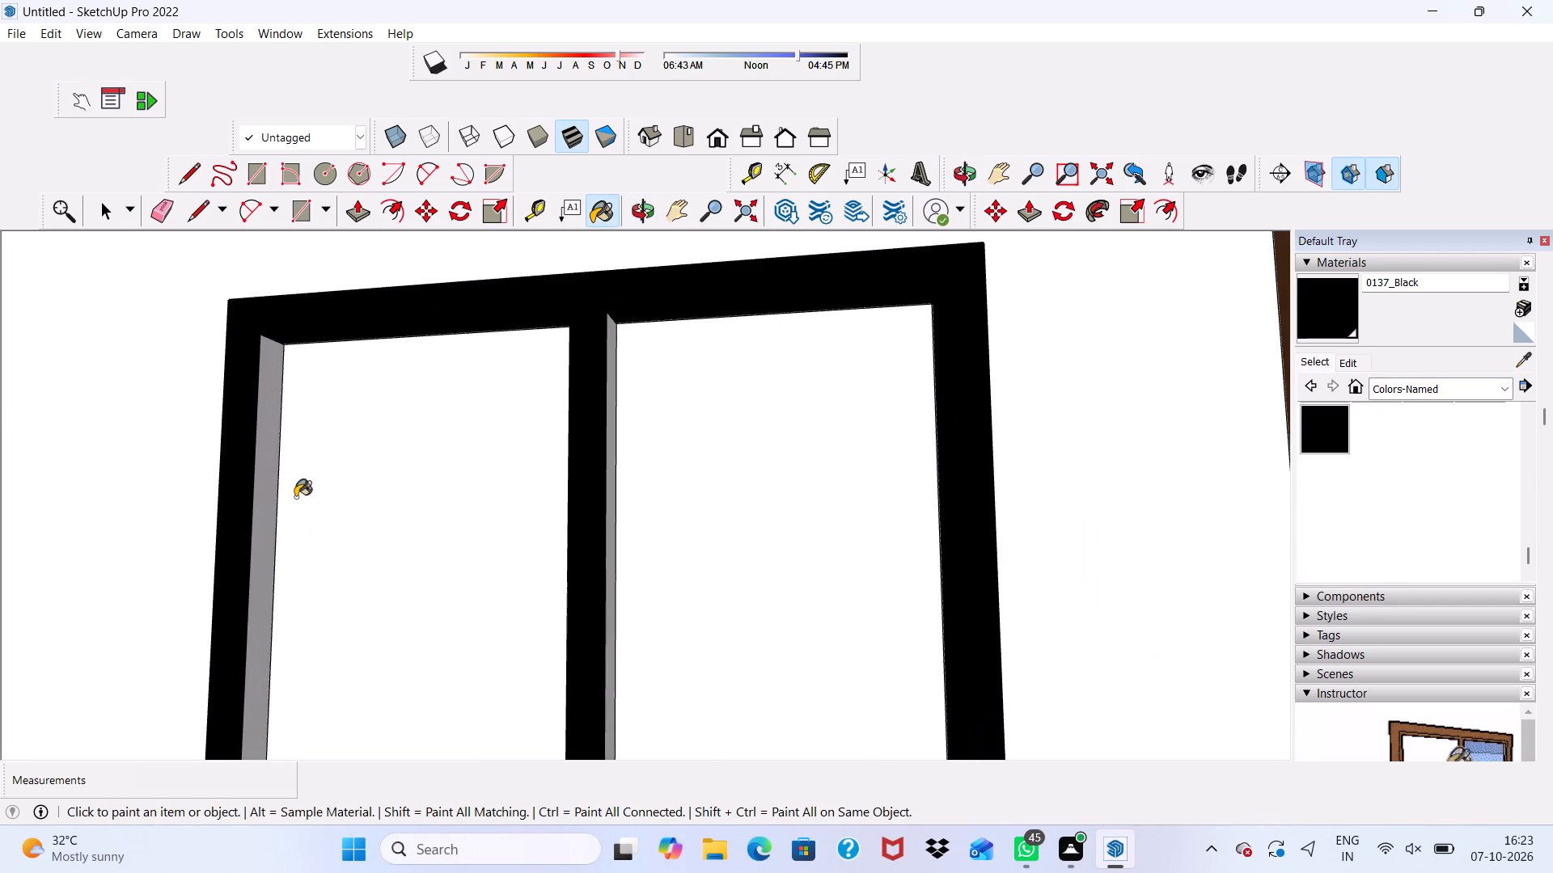
{"action": "left_click", "coordinate": [264, 475]}
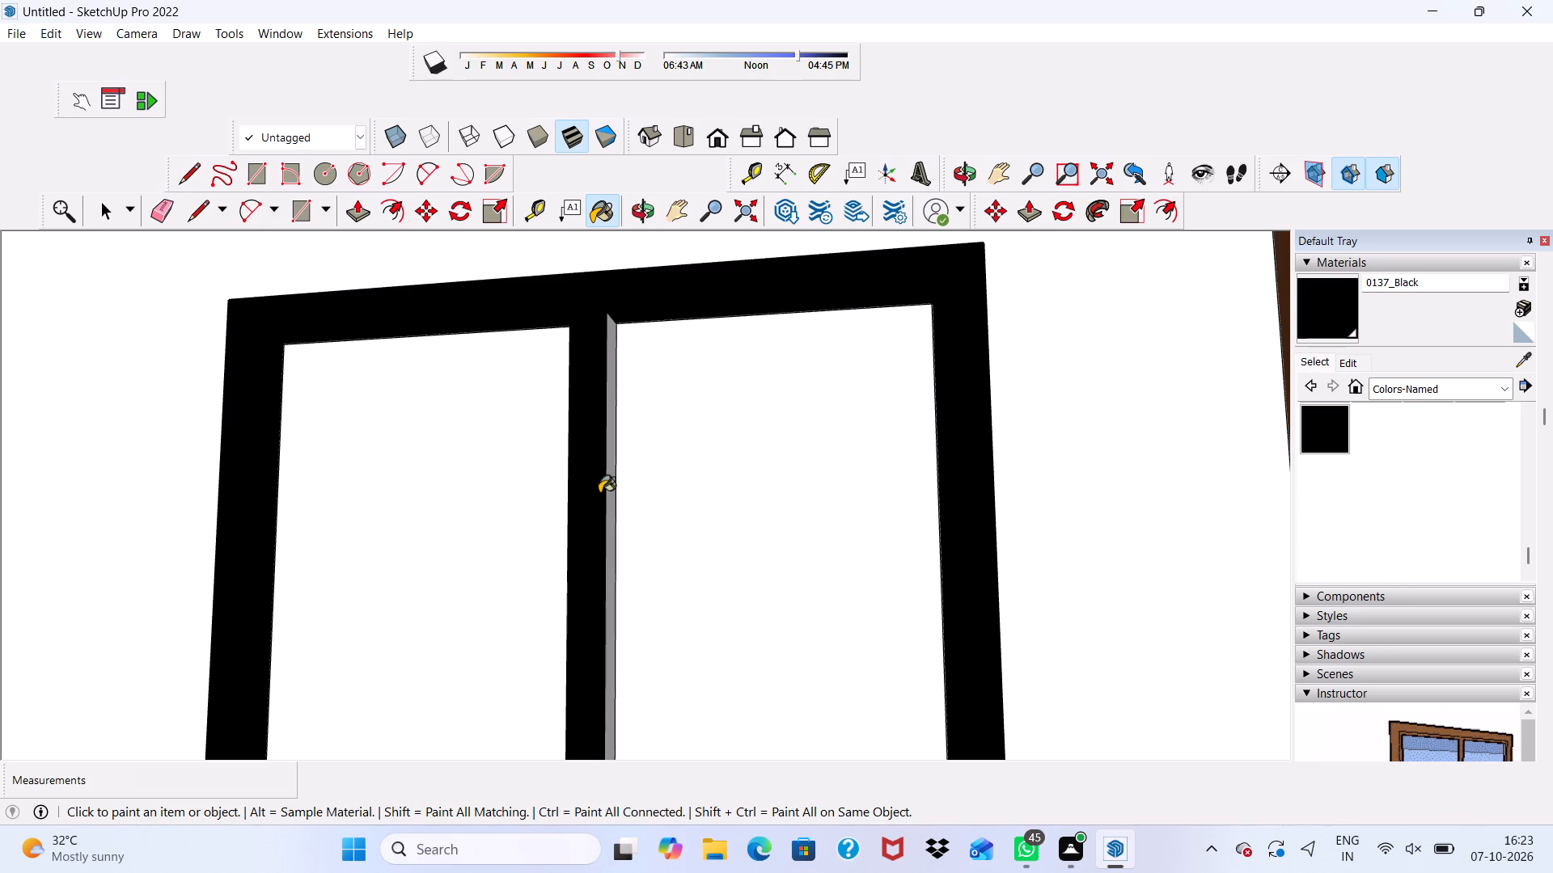
{"action": "scroll", "coordinate": [600, 492], "scroll_direction": "up", "scroll_amount": 3}
{"action": "left_click", "coordinate": [612, 481]}
Paint the right jamb's outer side on the second-from-top window frame 0137_Black.
{"action": "scroll", "coordinate": [613, 511], "scroll_direction": "down", "scroll_amount": 11}
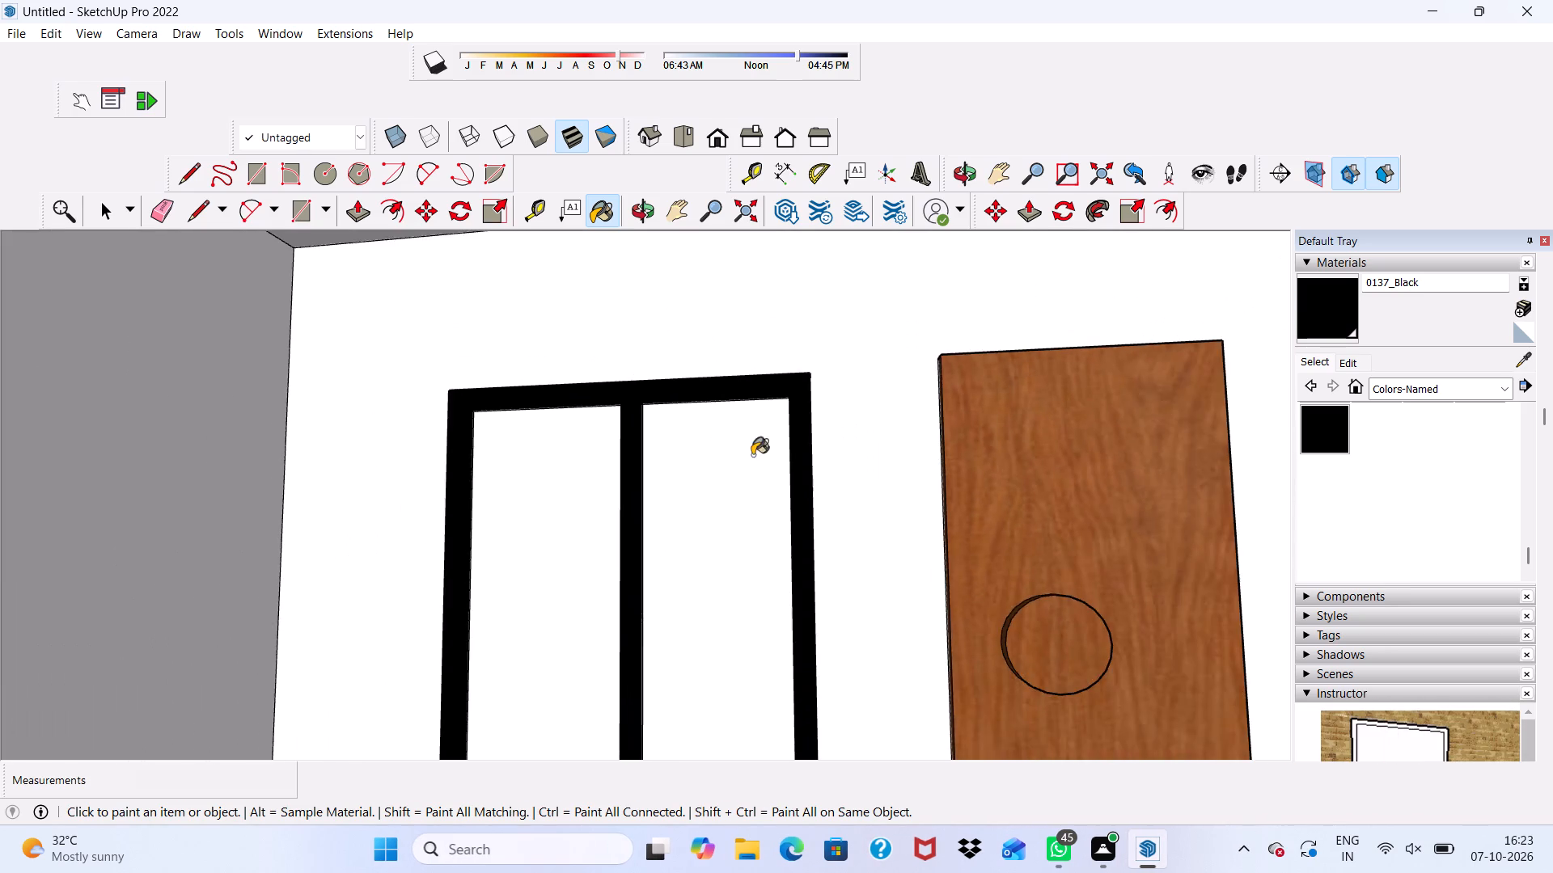
{"action": "scroll", "coordinate": [752, 455], "scroll_direction": "down", "scroll_amount": 2}
{"action": "middle_click_drag", "start_coordinate": [798, 546], "coordinate": [537, 644]}
{"action": "scroll", "coordinate": [686, 504], "scroll_direction": "up", "scroll_amount": 3}
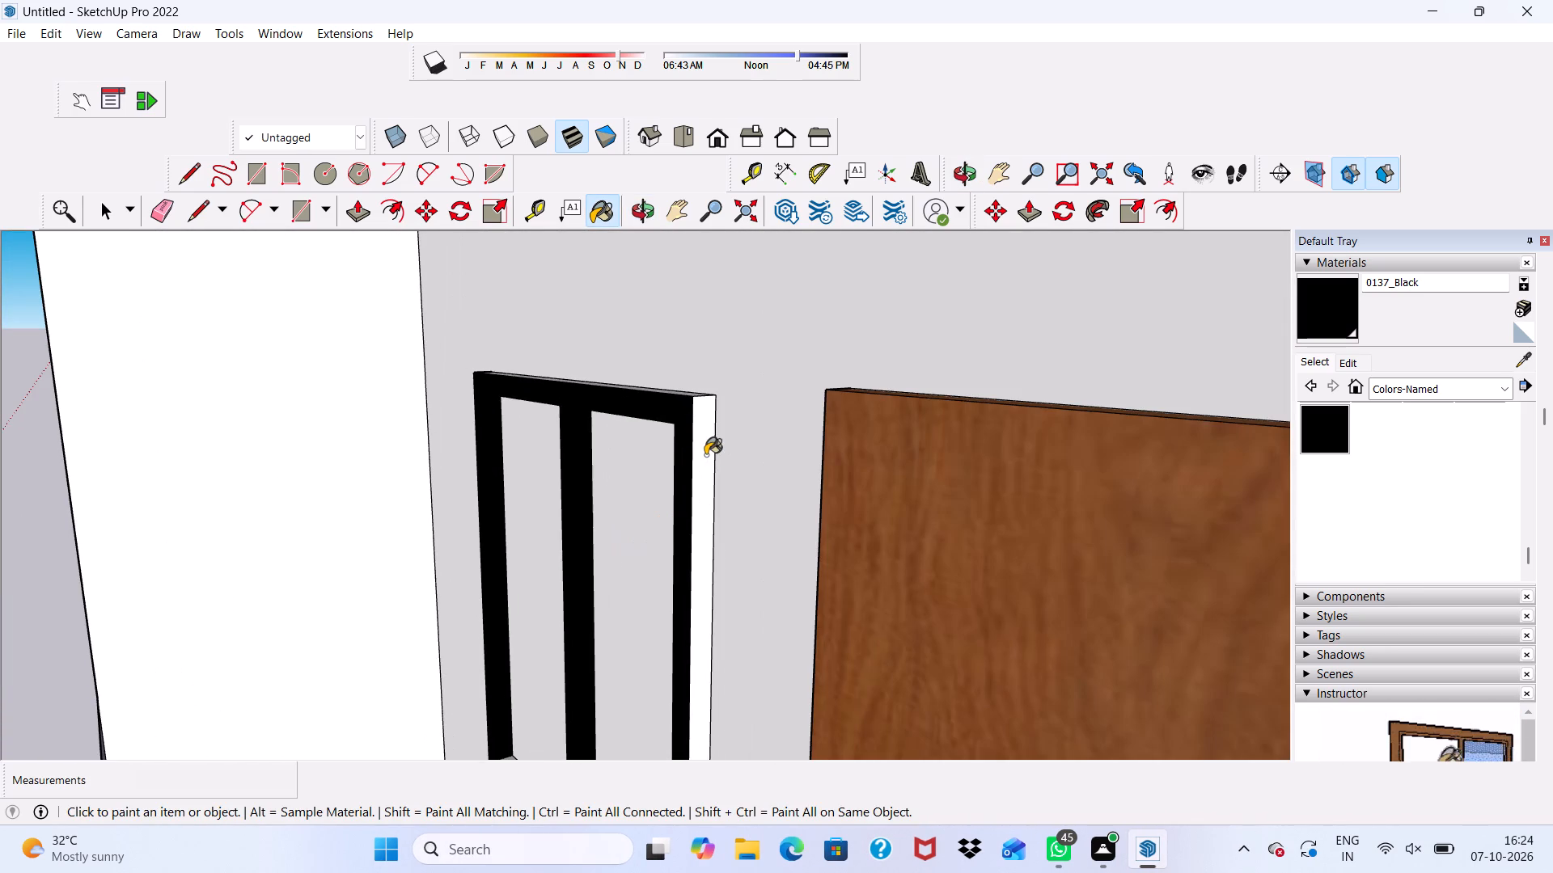
{"action": "left_click", "coordinate": [705, 455]}
Return to the front view and paint the top edge of the left column's second-from-top window frame 0137_Black.
{"action": "middle_click_drag", "start_coordinate": [674, 379], "coordinate": [709, 472]}
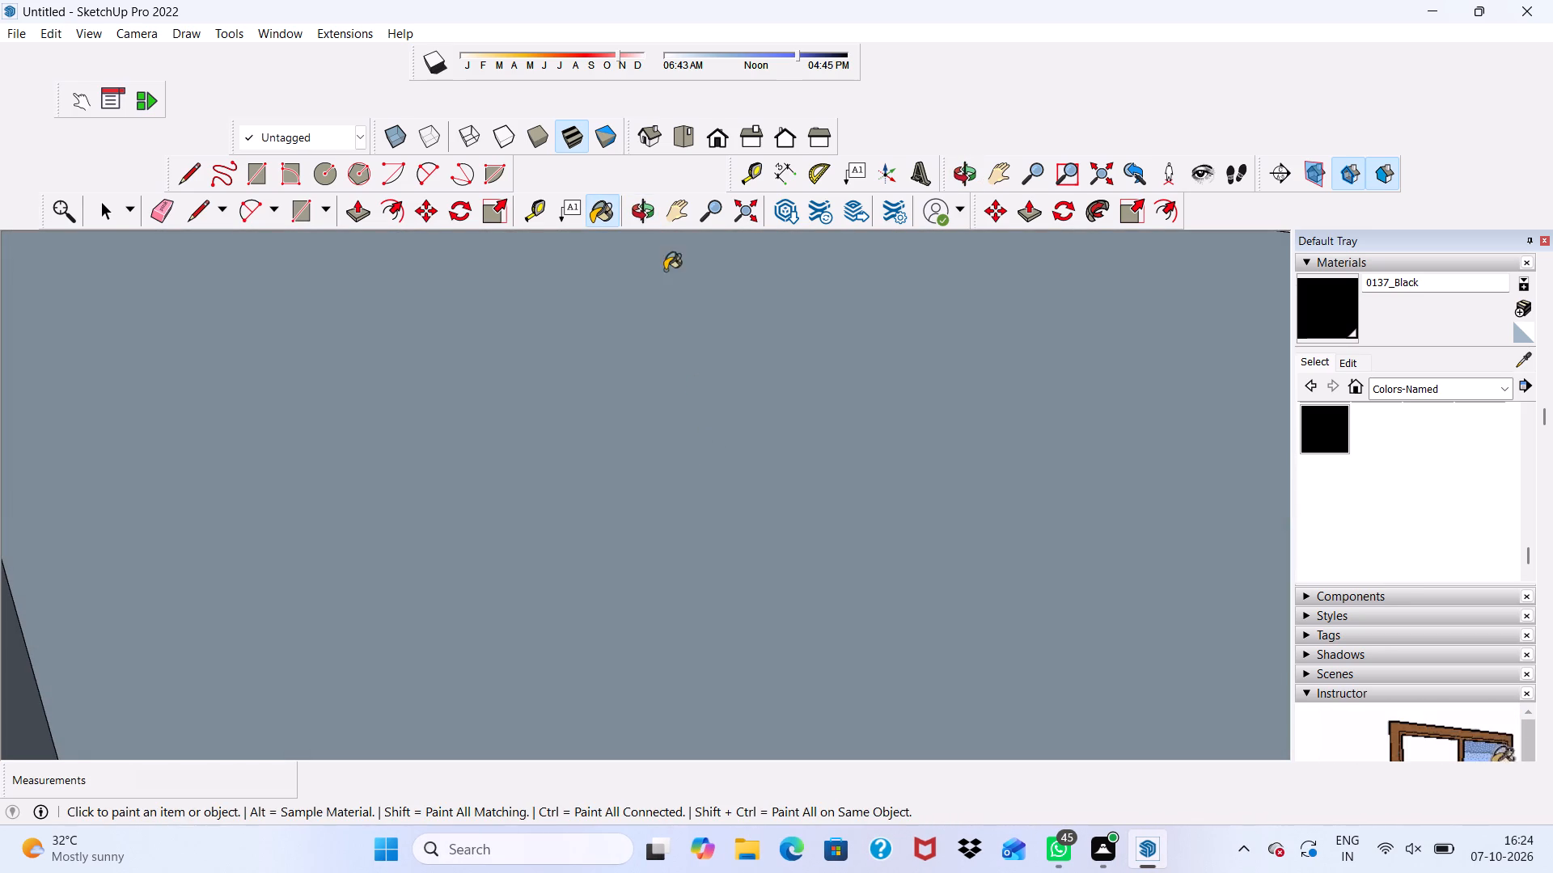
{"action": "left_click", "coordinate": [716, 138]}
{"action": "scroll", "coordinate": [721, 540], "scroll_direction": "down", "scroll_amount": 4}
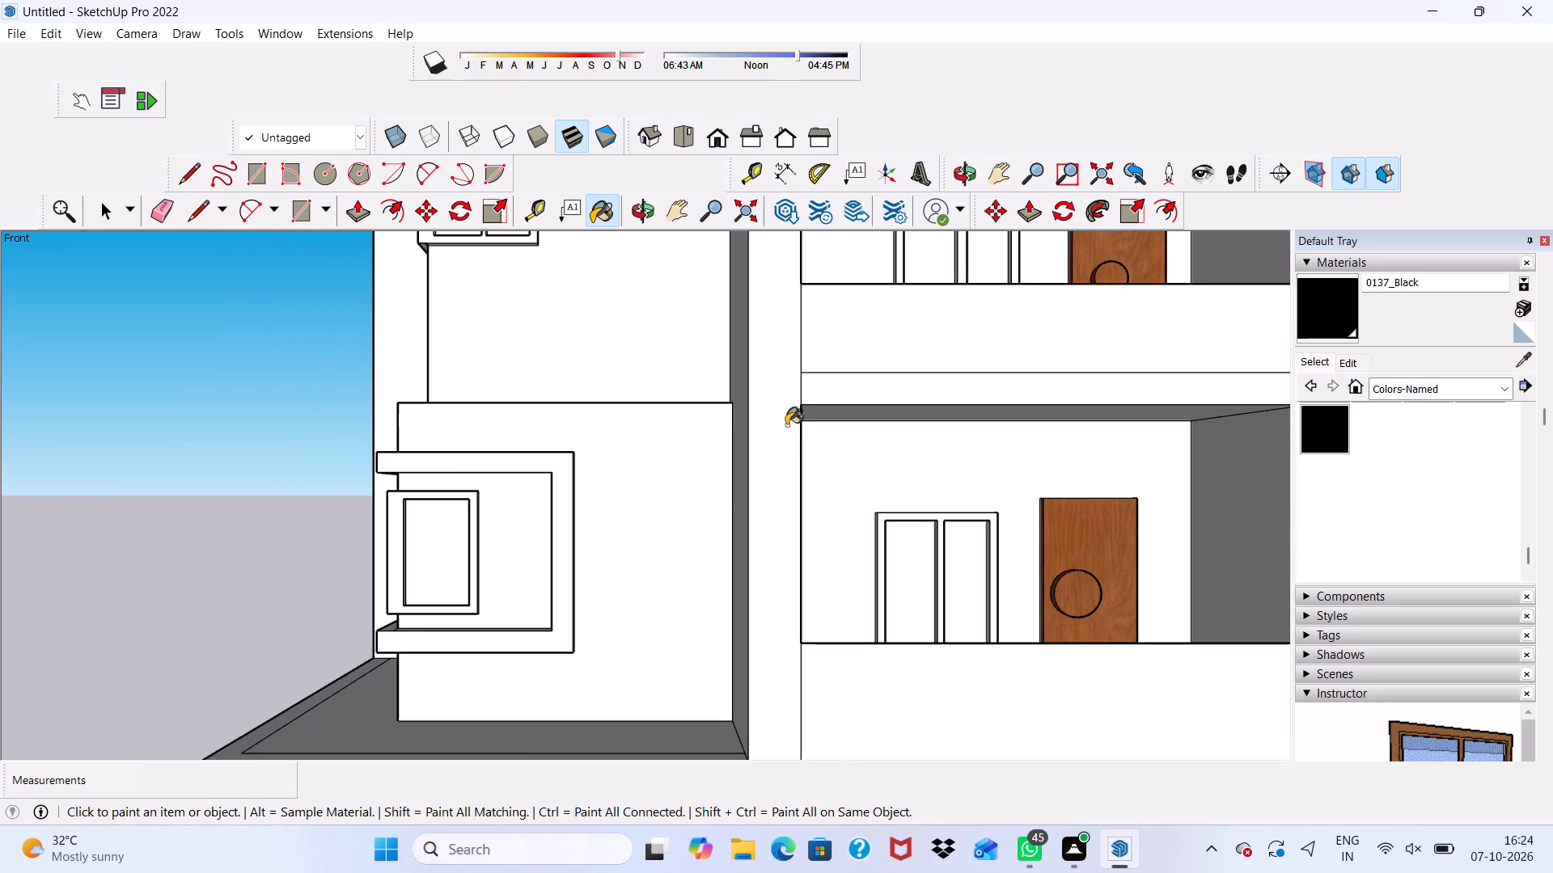
{"action": "scroll", "coordinate": [786, 425], "scroll_direction": "down", "scroll_amount": 4}
{"action": "scroll", "coordinate": [908, 546], "scroll_direction": "down", "scroll_amount": 12}
{"action": "scroll", "coordinate": [905, 454], "scroll_direction": "up", "scroll_amount": 6}
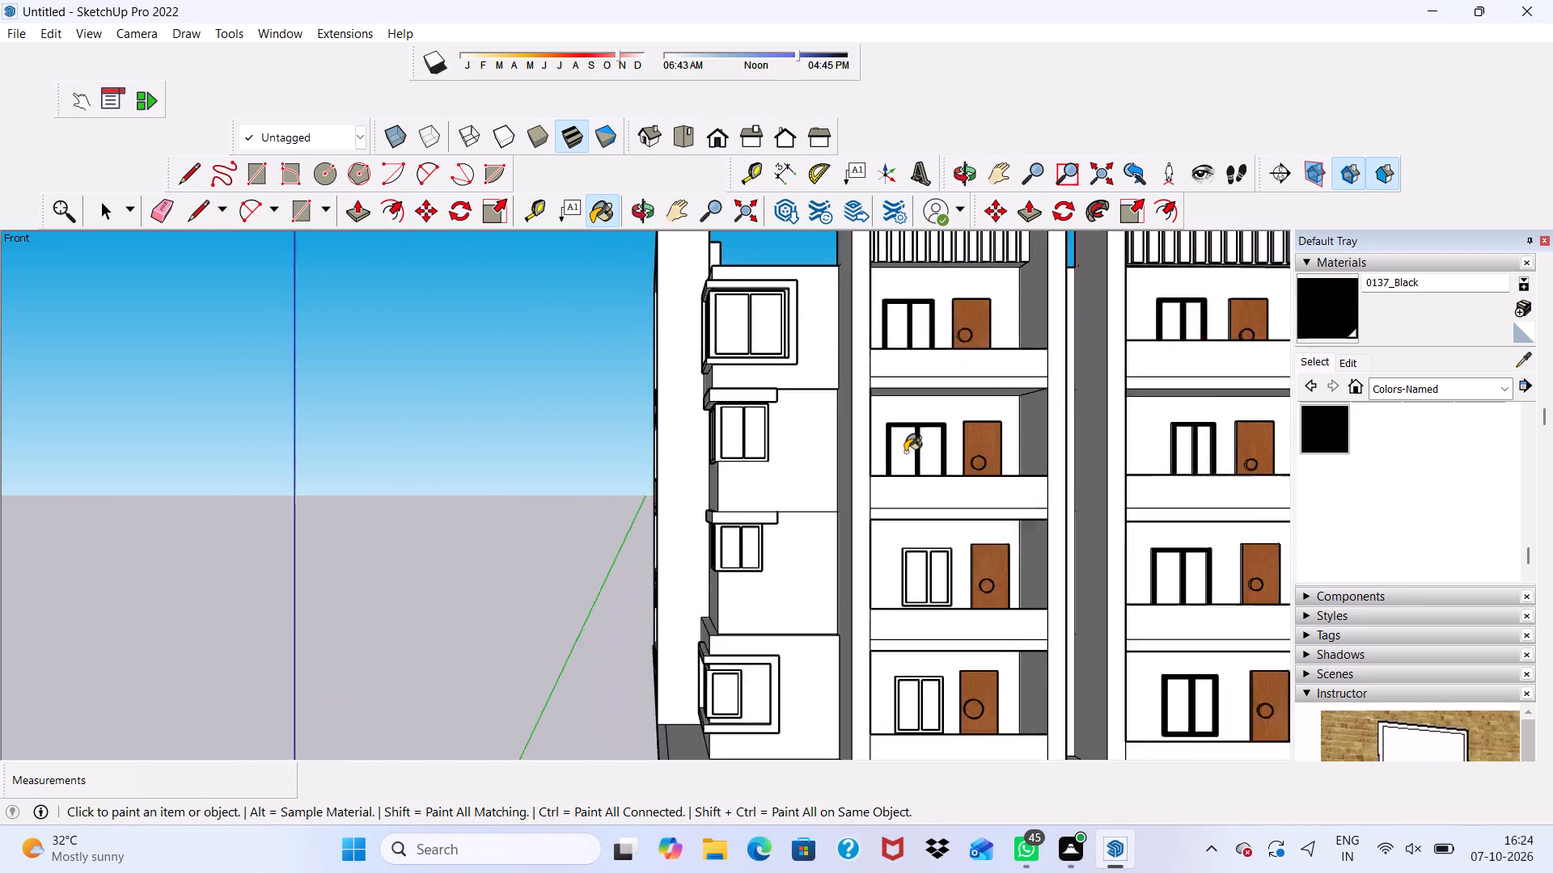
{"action": "scroll", "coordinate": [905, 452], "scroll_direction": "up", "scroll_amount": 2}
{"action": "middle_click_drag", "start_coordinate": [905, 463], "coordinate": [896, 592]}
{"action": "scroll", "coordinate": [908, 587], "scroll_direction": "up", "scroll_amount": 15}
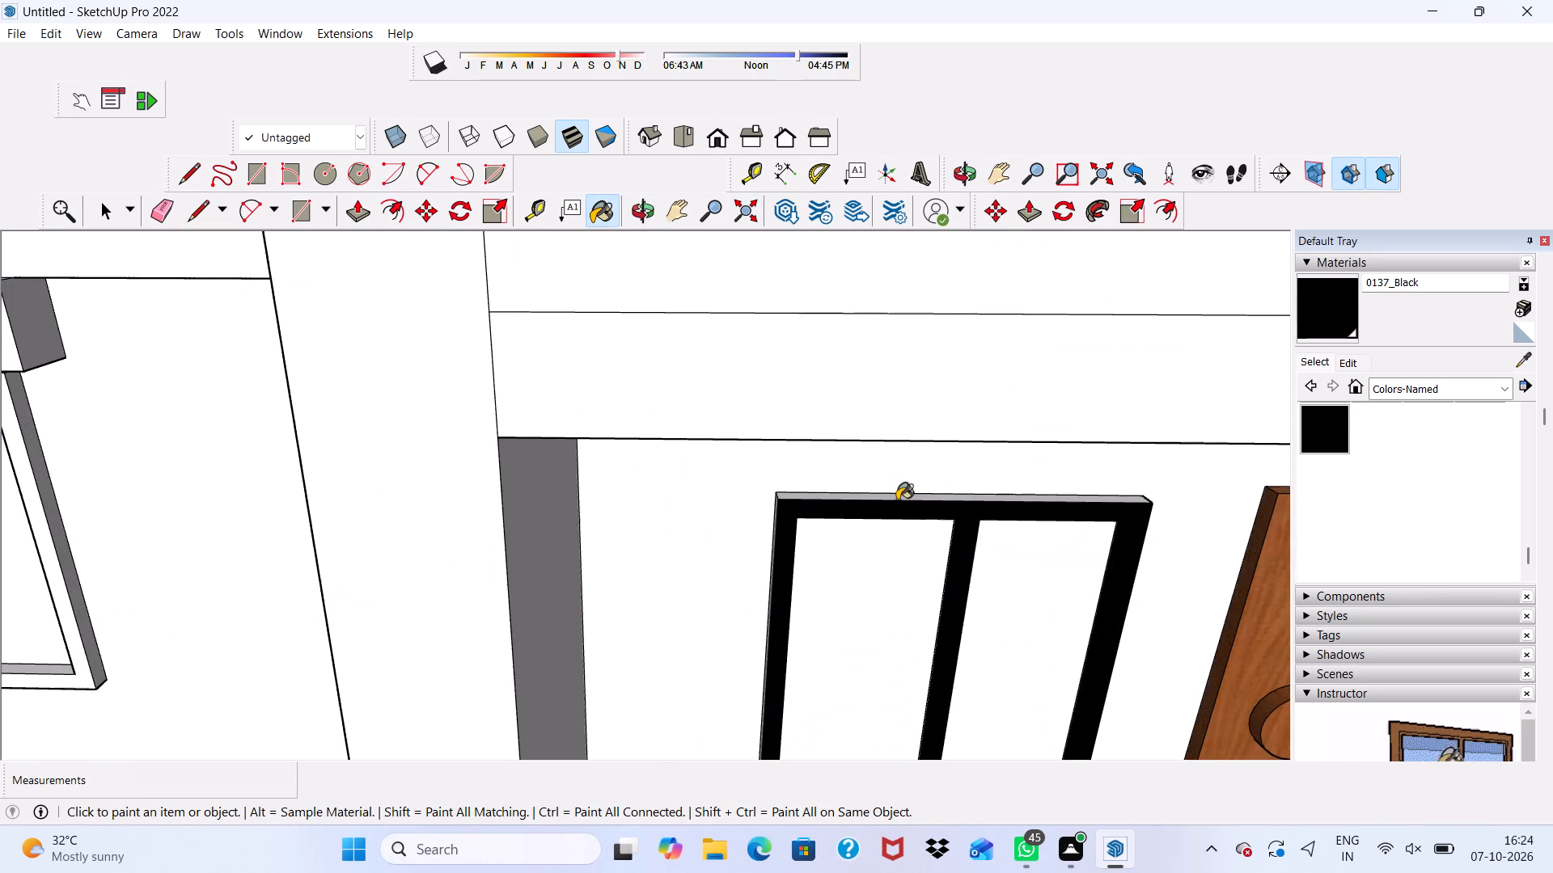
{"action": "left_click", "coordinate": [897, 500]}
{"action": "scroll", "coordinate": [895, 487], "scroll_direction": "up", "scroll_amount": 4}
{"action": "left_click", "coordinate": [892, 501]}
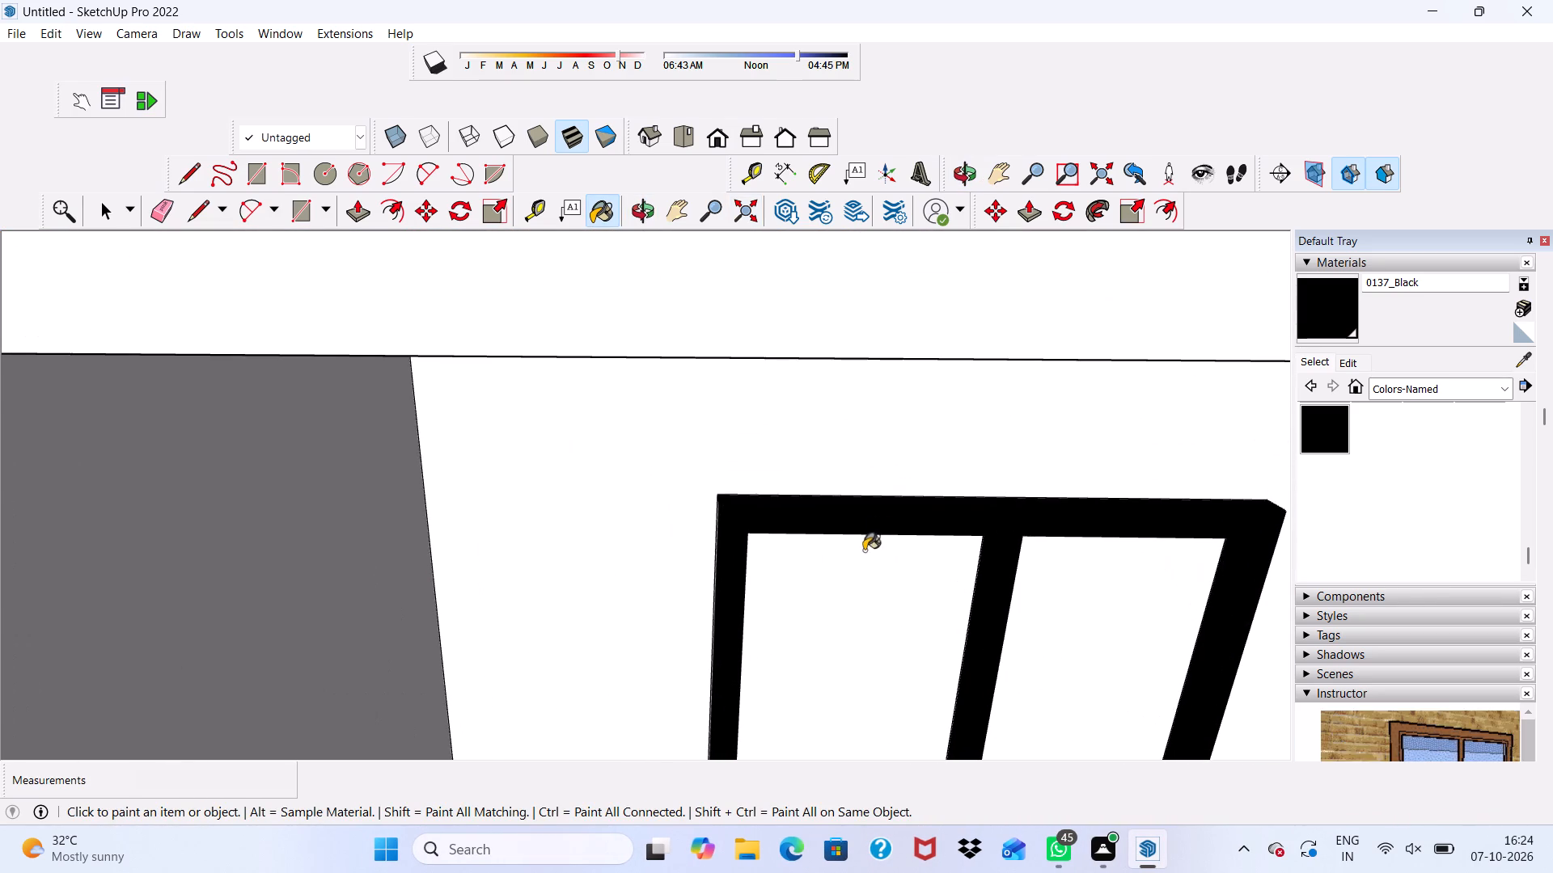
Paint the left jamb's outer side on the left column's second-from-top window frame 0137_Black.
{"action": "middle_click_drag", "start_coordinate": [870, 552], "coordinate": [1074, 509]}
{"action": "middle_click_drag", "start_coordinate": [1020, 530], "coordinate": [911, 538]}
{"action": "scroll", "coordinate": [911, 538], "scroll_direction": "down", "scroll_amount": 1}
{"action": "scroll", "coordinate": [551, 673], "scroll_direction": "up", "scroll_amount": 2}
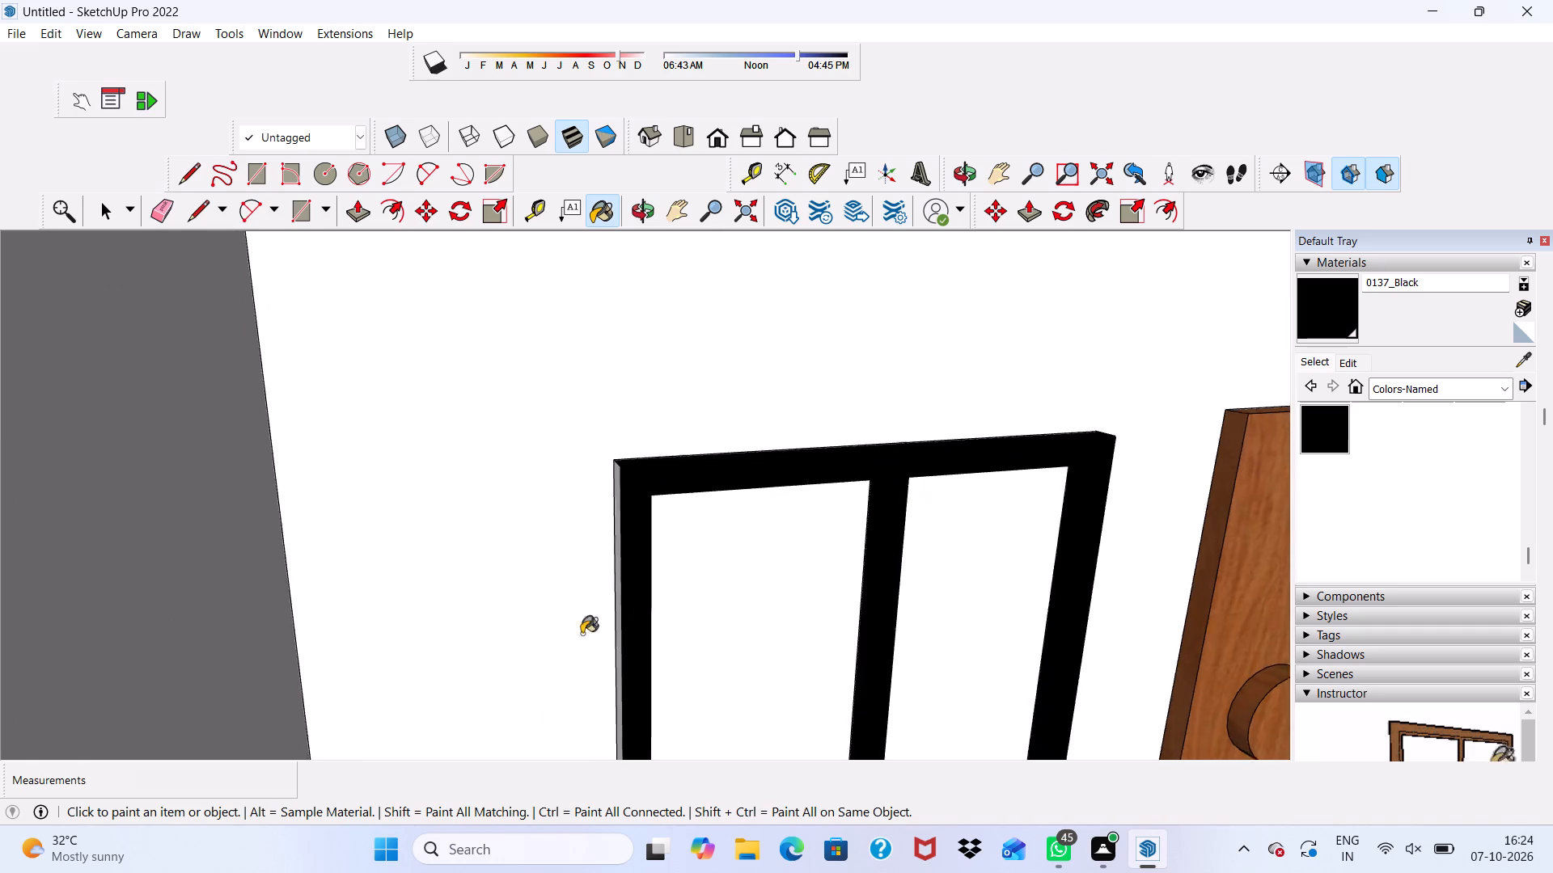
{"action": "scroll", "coordinate": [582, 634], "scroll_direction": "up", "scroll_amount": 7}
{"action": "left_click", "coordinate": [629, 570]}
{"action": "scroll", "coordinate": [629, 570], "scroll_direction": "down", "scroll_amount": 2}
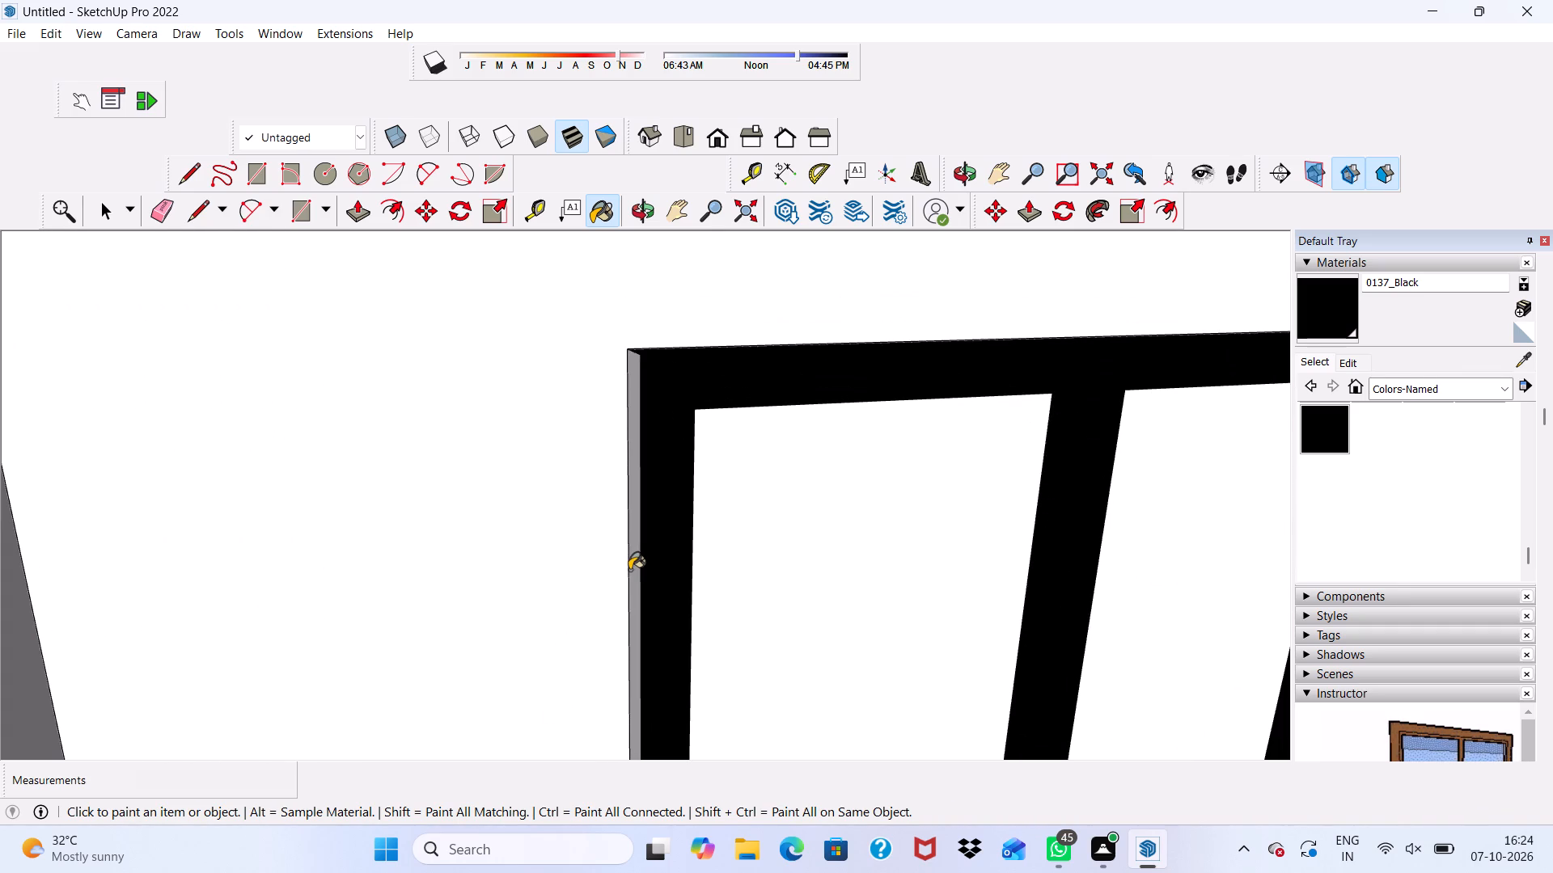
{"action": "left_click", "coordinate": [633, 567]}
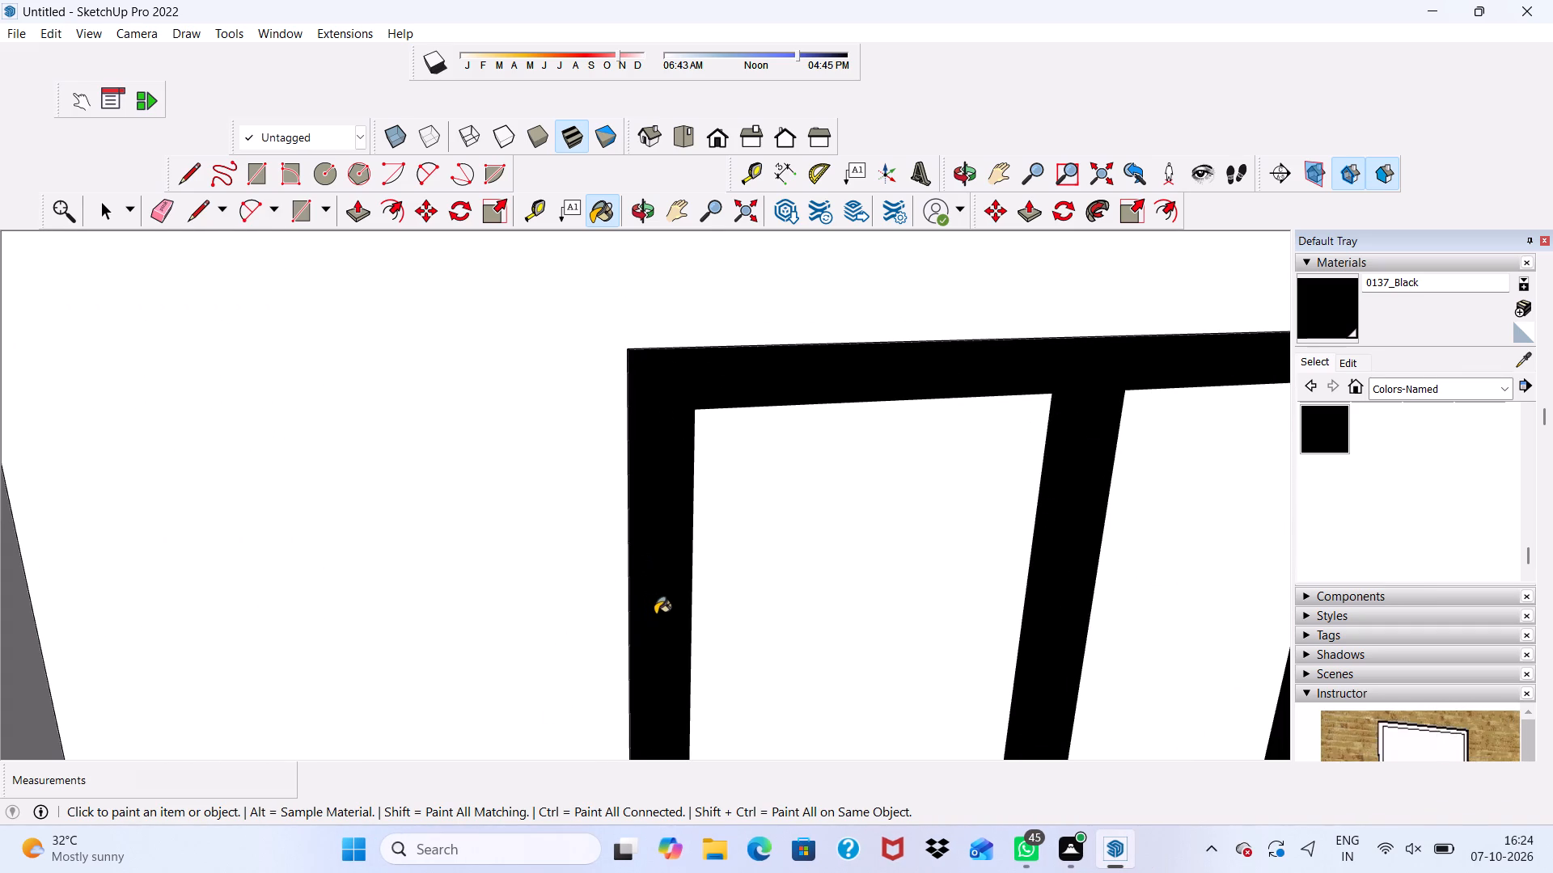
{"action": "scroll", "coordinate": [687, 624], "scroll_direction": "down", "scroll_amount": 3}
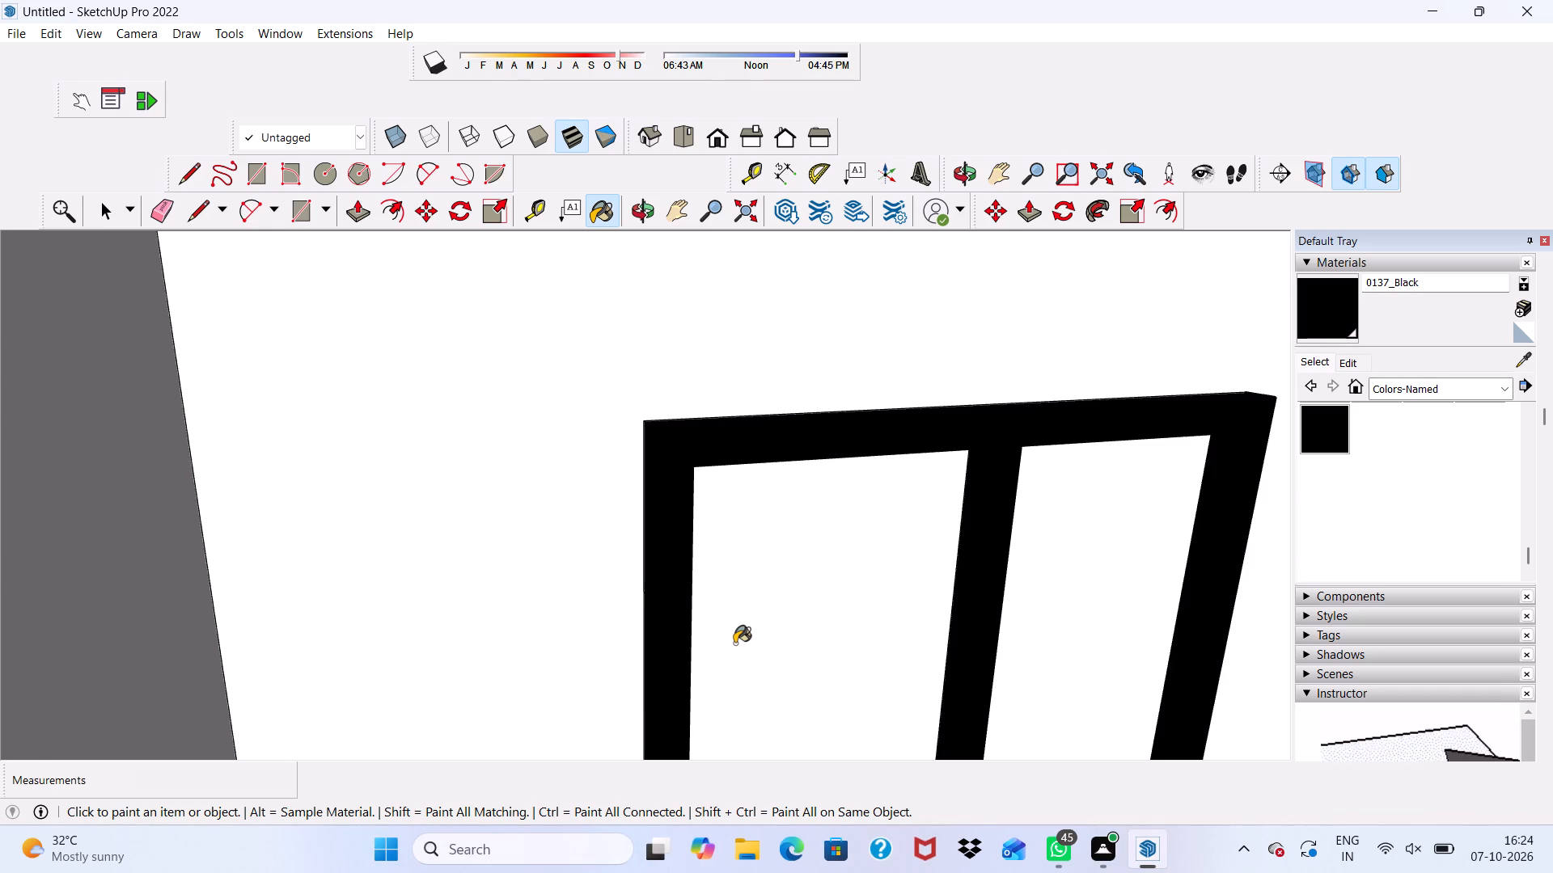
Paint the bottom rail's upper faces in both panes of the second-from-top window frame 0137_Black.
{"action": "scroll", "coordinate": [734, 643], "scroll_direction": "up", "scroll_amount": 1}
{"action": "scroll", "coordinate": [734, 643], "scroll_direction": "down", "scroll_amount": 2}
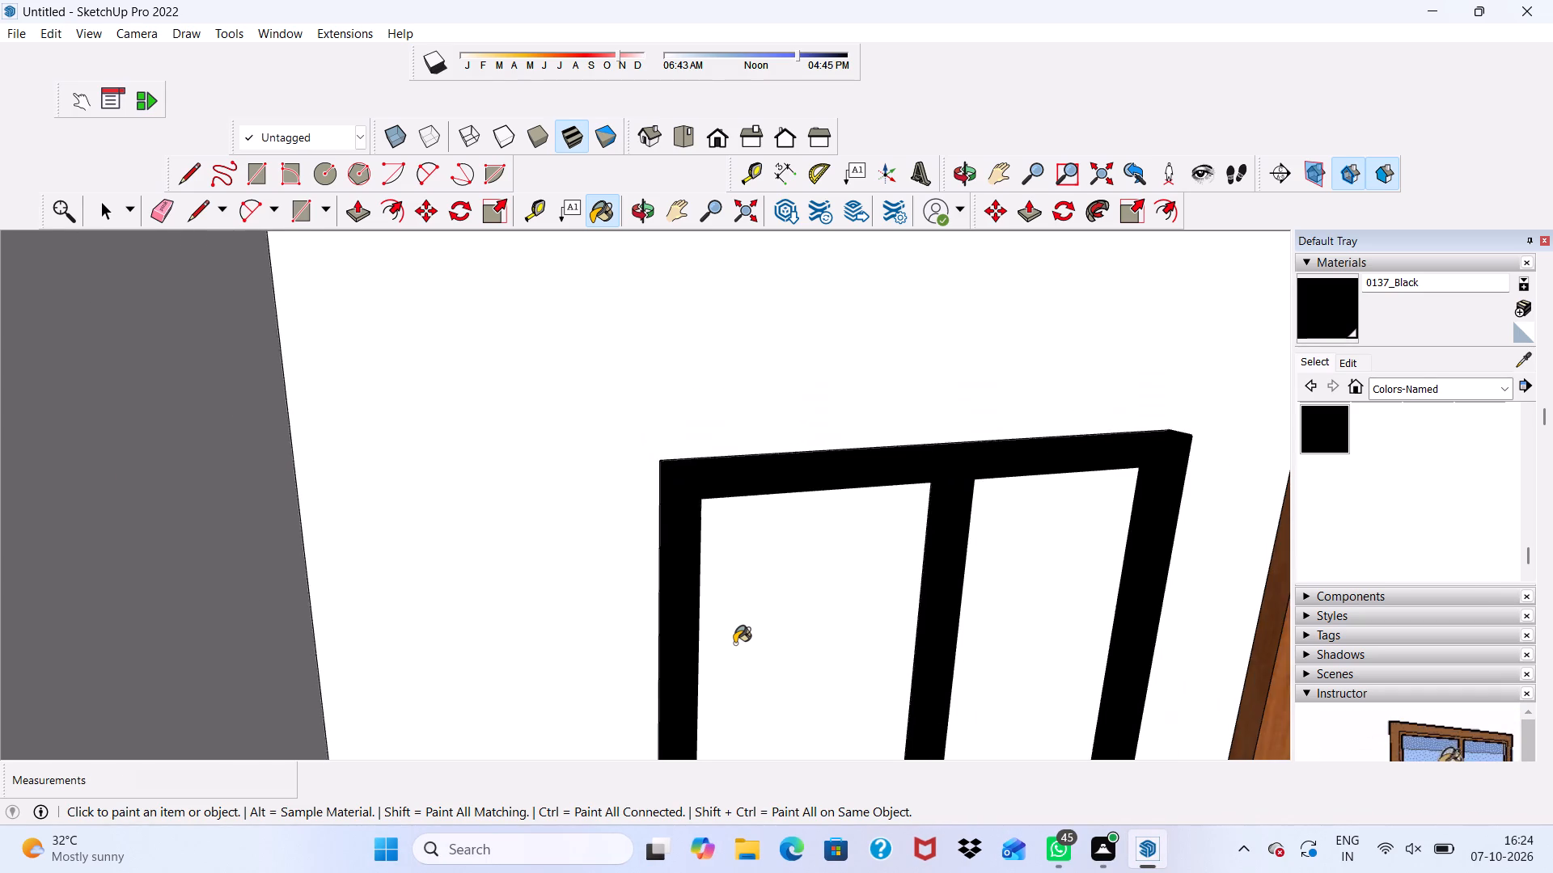
{"action": "scroll", "coordinate": [734, 643], "scroll_direction": "down", "scroll_amount": 5}
{"action": "scroll", "coordinate": [775, 568], "scroll_direction": "down", "scroll_amount": 4}
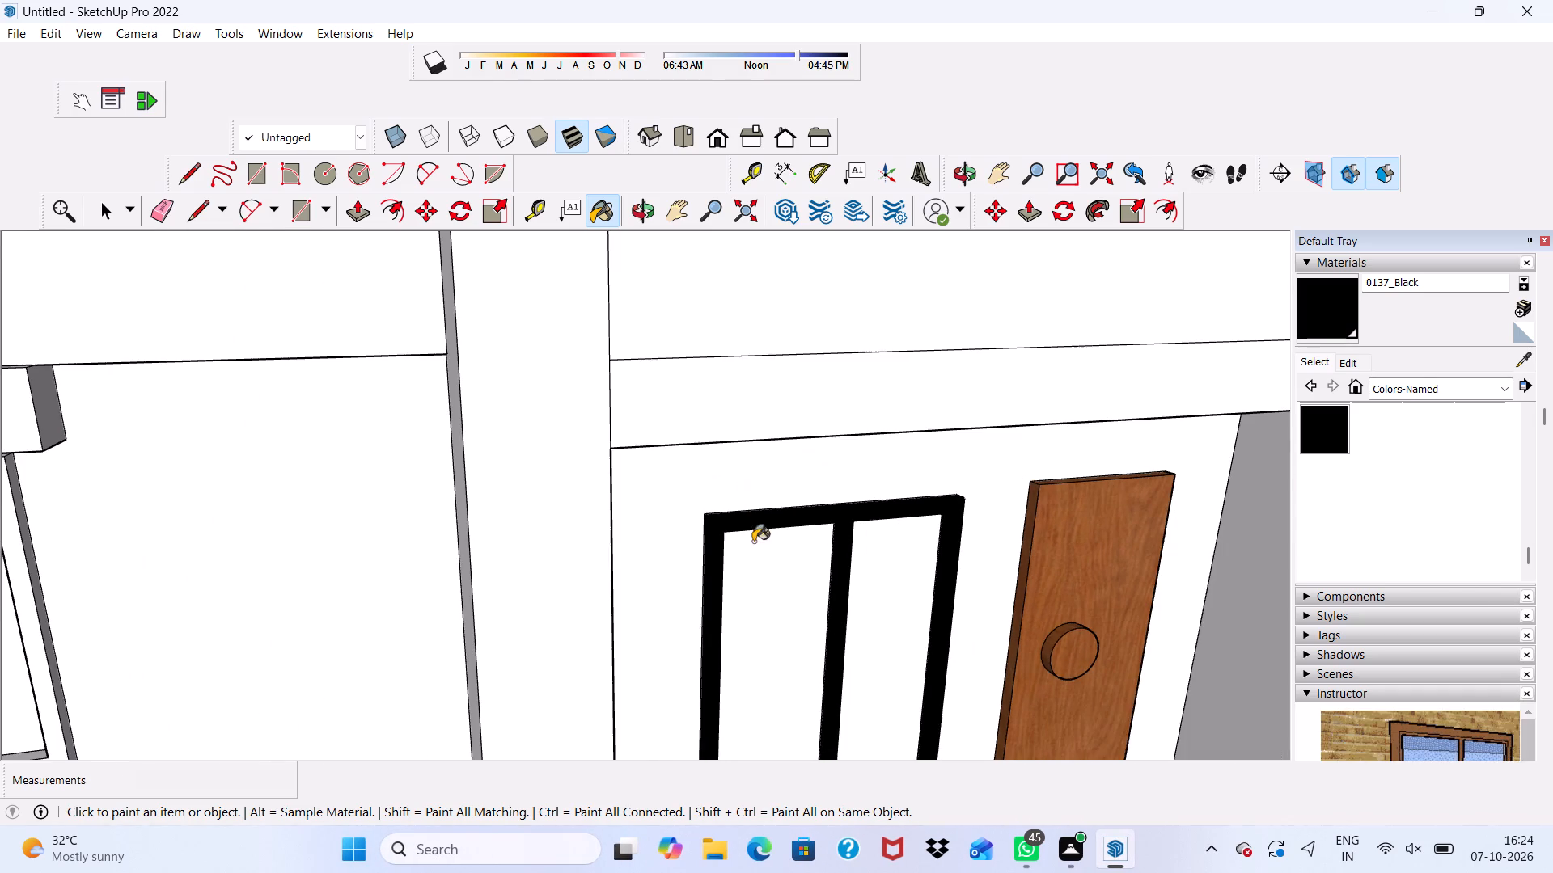
{"action": "scroll", "coordinate": [766, 556], "scroll_direction": "down", "scroll_amount": 2}
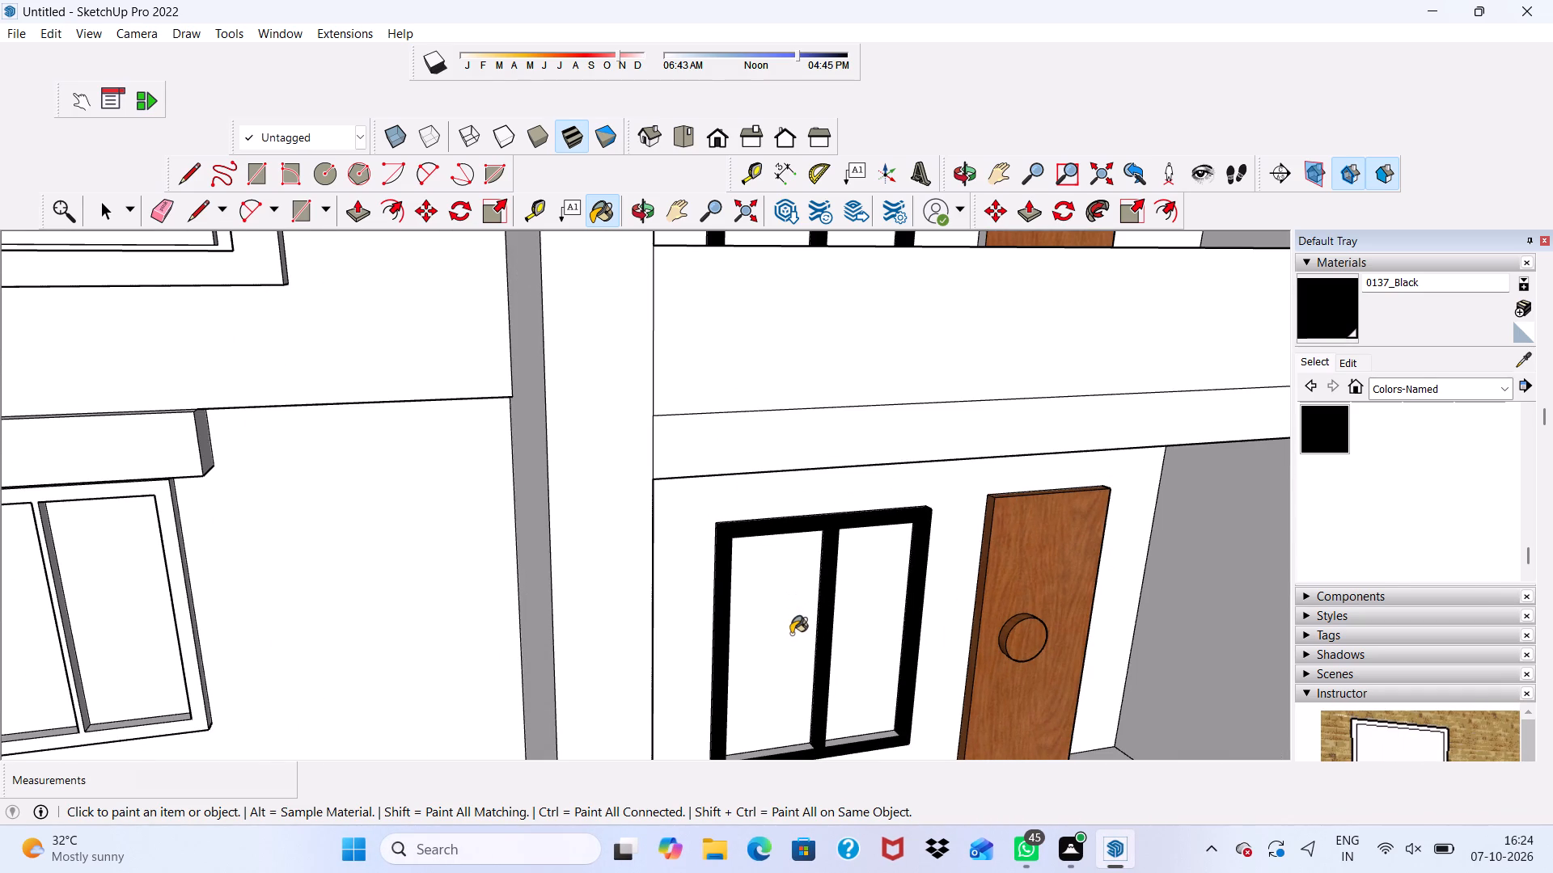
{"action": "scroll", "coordinate": [814, 648], "scroll_direction": "up", "scroll_amount": 2}
{"action": "scroll", "coordinate": [815, 647], "scroll_direction": "down", "scroll_amount": 2}
{"action": "scroll", "coordinate": [793, 610], "scroll_direction": "up", "scroll_amount": 1}
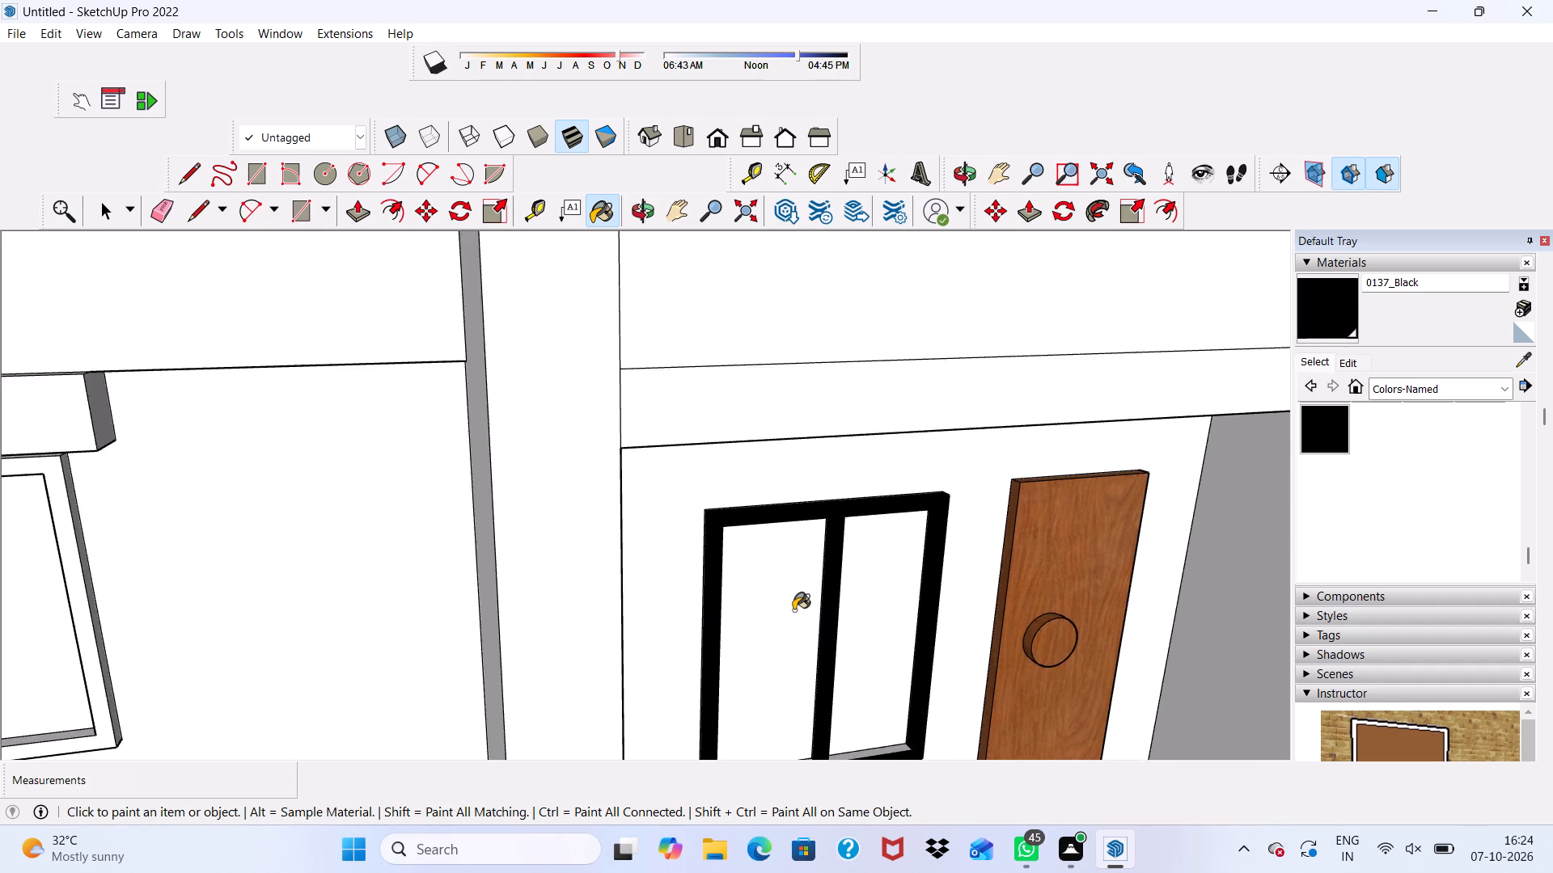
{"action": "scroll", "coordinate": [793, 610], "scroll_direction": "up", "scroll_amount": 5}
{"action": "scroll", "coordinate": [670, 484], "scroll_direction": "up", "scroll_amount": 5}
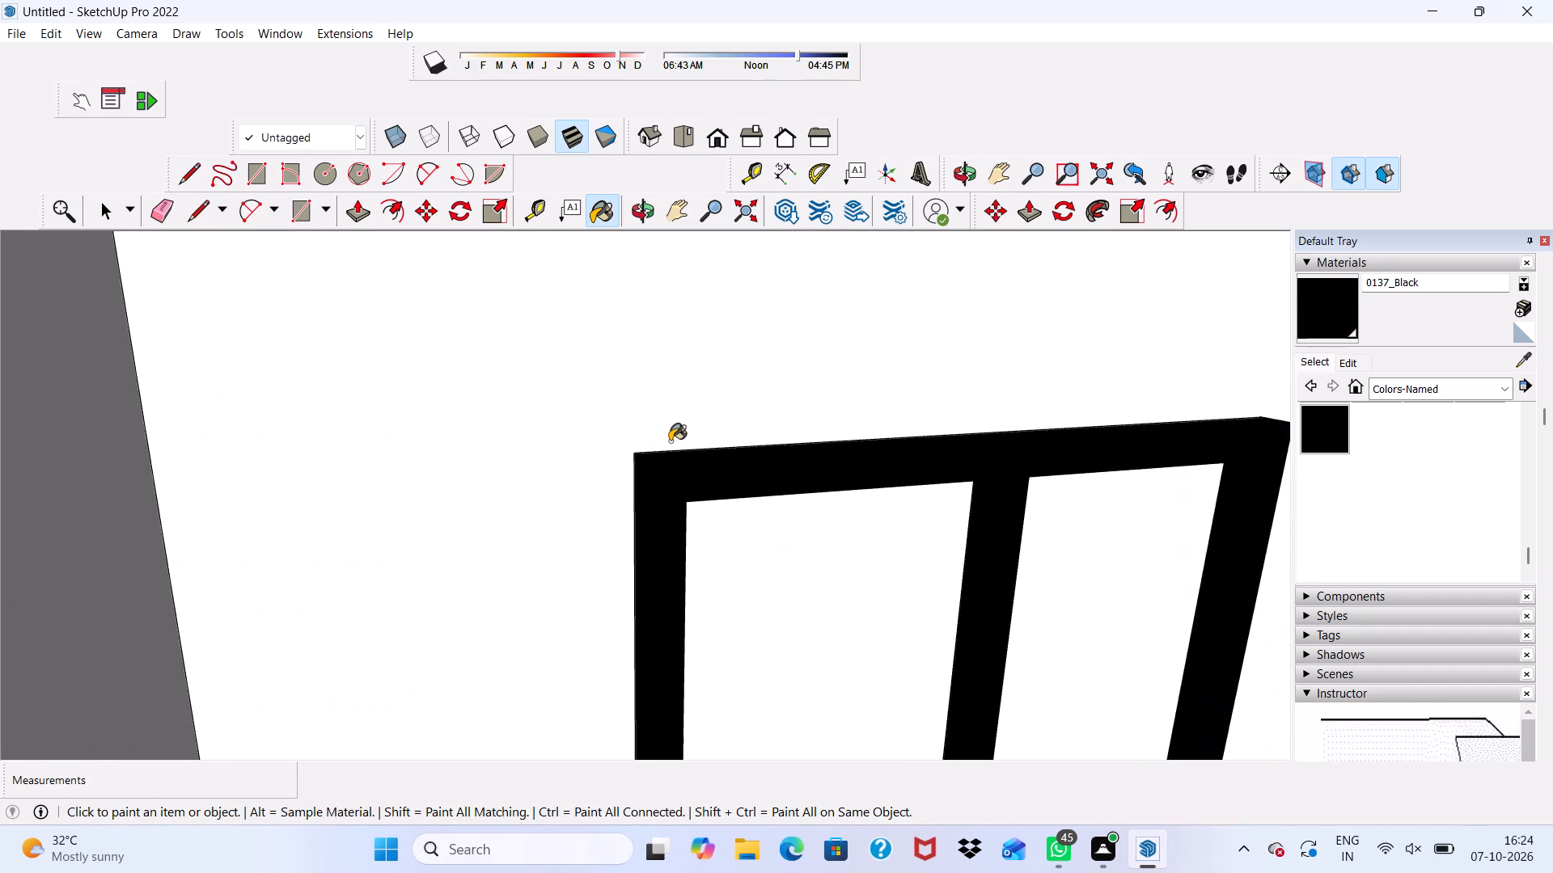
{"action": "scroll", "coordinate": [652, 453], "scroll_direction": "down", "scroll_amount": 10}
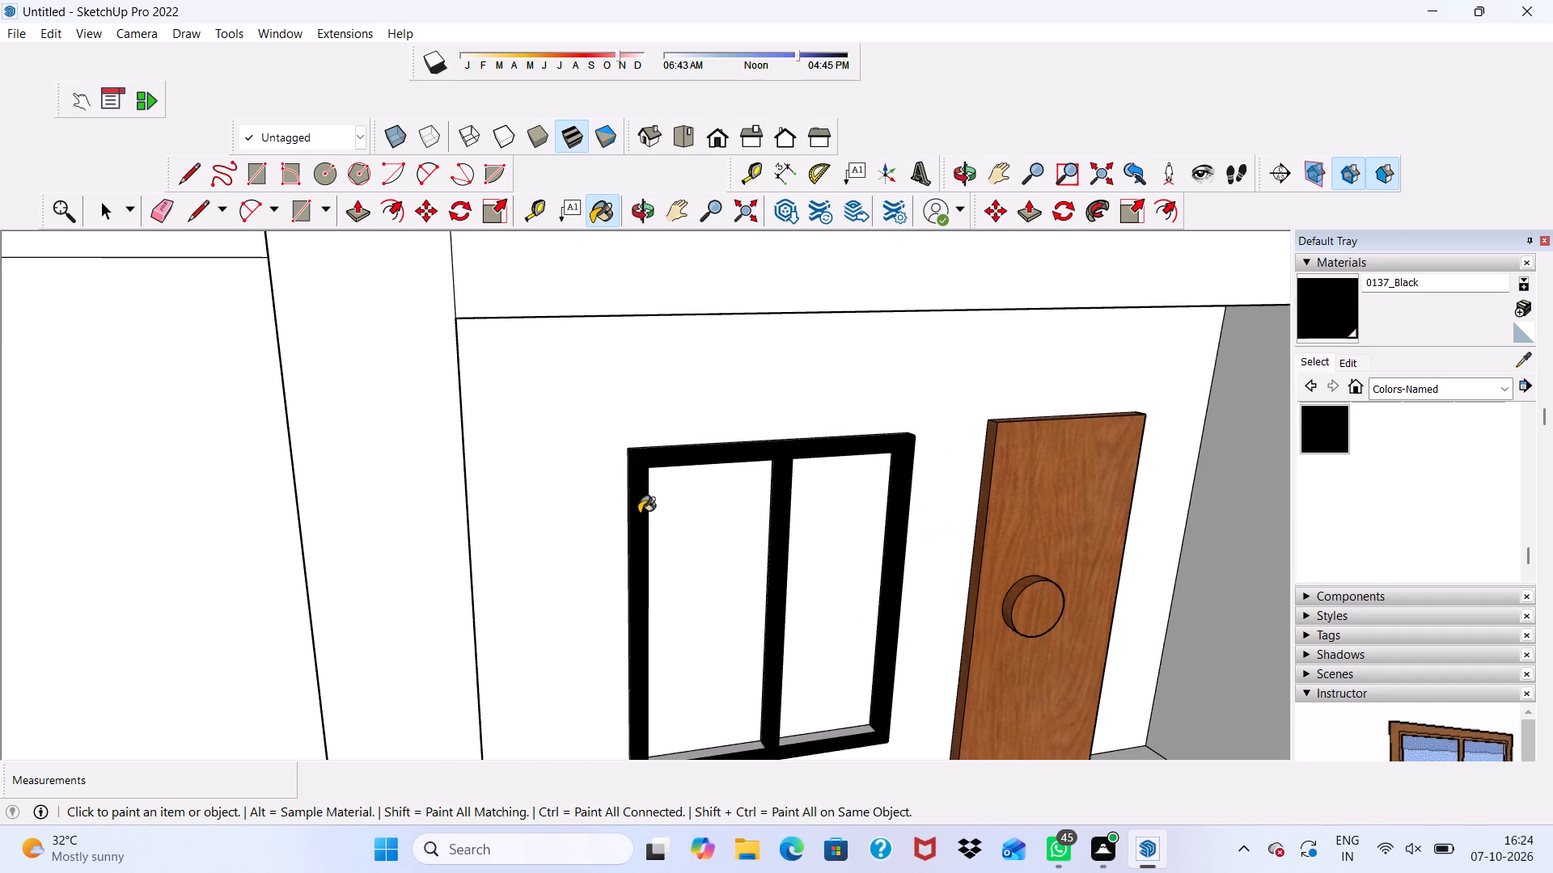
{"action": "scroll", "coordinate": [640, 512], "scroll_direction": "down", "scroll_amount": 7}
{"action": "scroll", "coordinate": [714, 681], "scroll_direction": "up", "scroll_amount": 9}
{"action": "scroll", "coordinate": [694, 578], "scroll_direction": "up", "scroll_amount": 5}
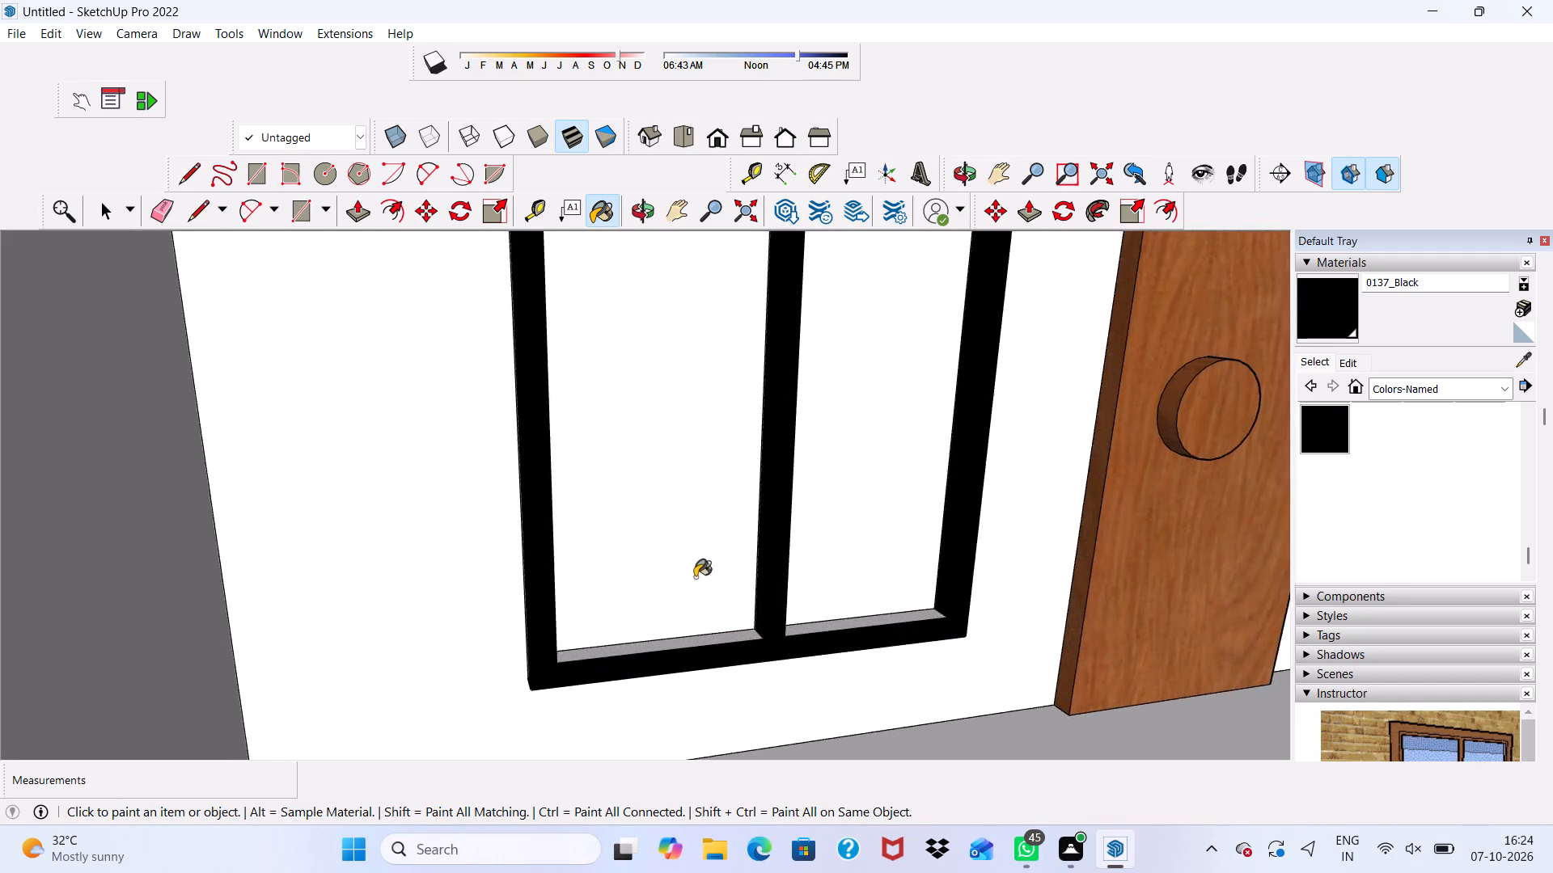
{"action": "scroll", "coordinate": [695, 577], "scroll_direction": "up", "scroll_amount": 3}
{"action": "scroll", "coordinate": [696, 577], "scroll_direction": "down", "scroll_amount": 1}
{"action": "left_click", "coordinate": [712, 666]}
{"action": "scroll", "coordinate": [930, 639], "scroll_direction": "up", "scroll_amount": 4}
{"action": "left_click", "coordinate": [930, 639]}
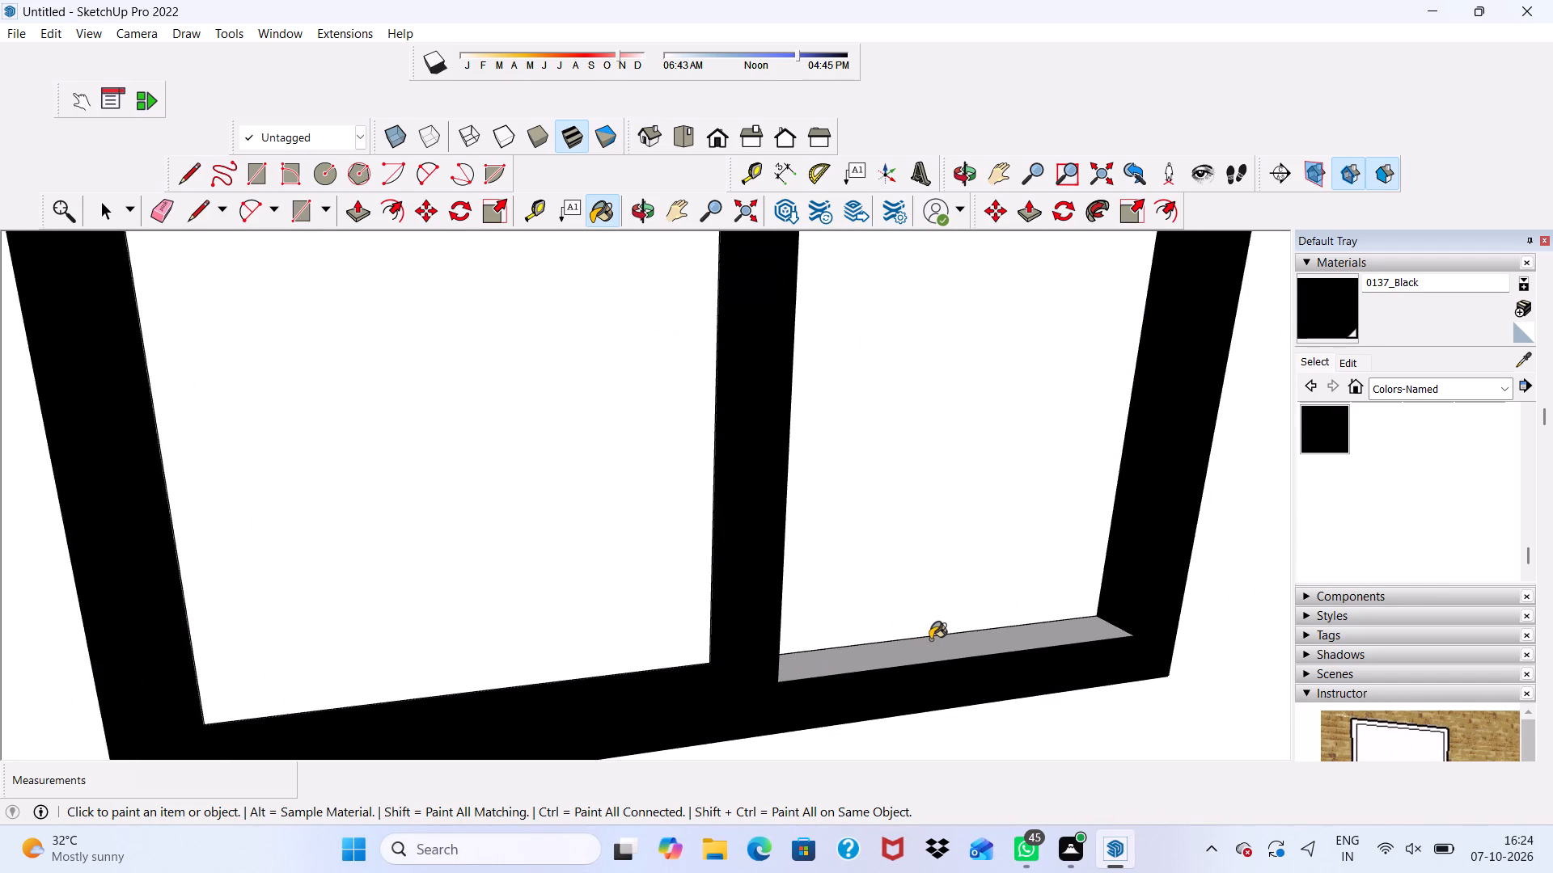
Examine the second-from-top window frame from several angles for unpainted faces and compare it with the neighbouring floors.
{"action": "scroll", "coordinate": [899, 626], "scroll_direction": "down", "scroll_amount": 18}
{"action": "middle_click_drag", "start_coordinate": [892, 554], "coordinate": [806, 478]}
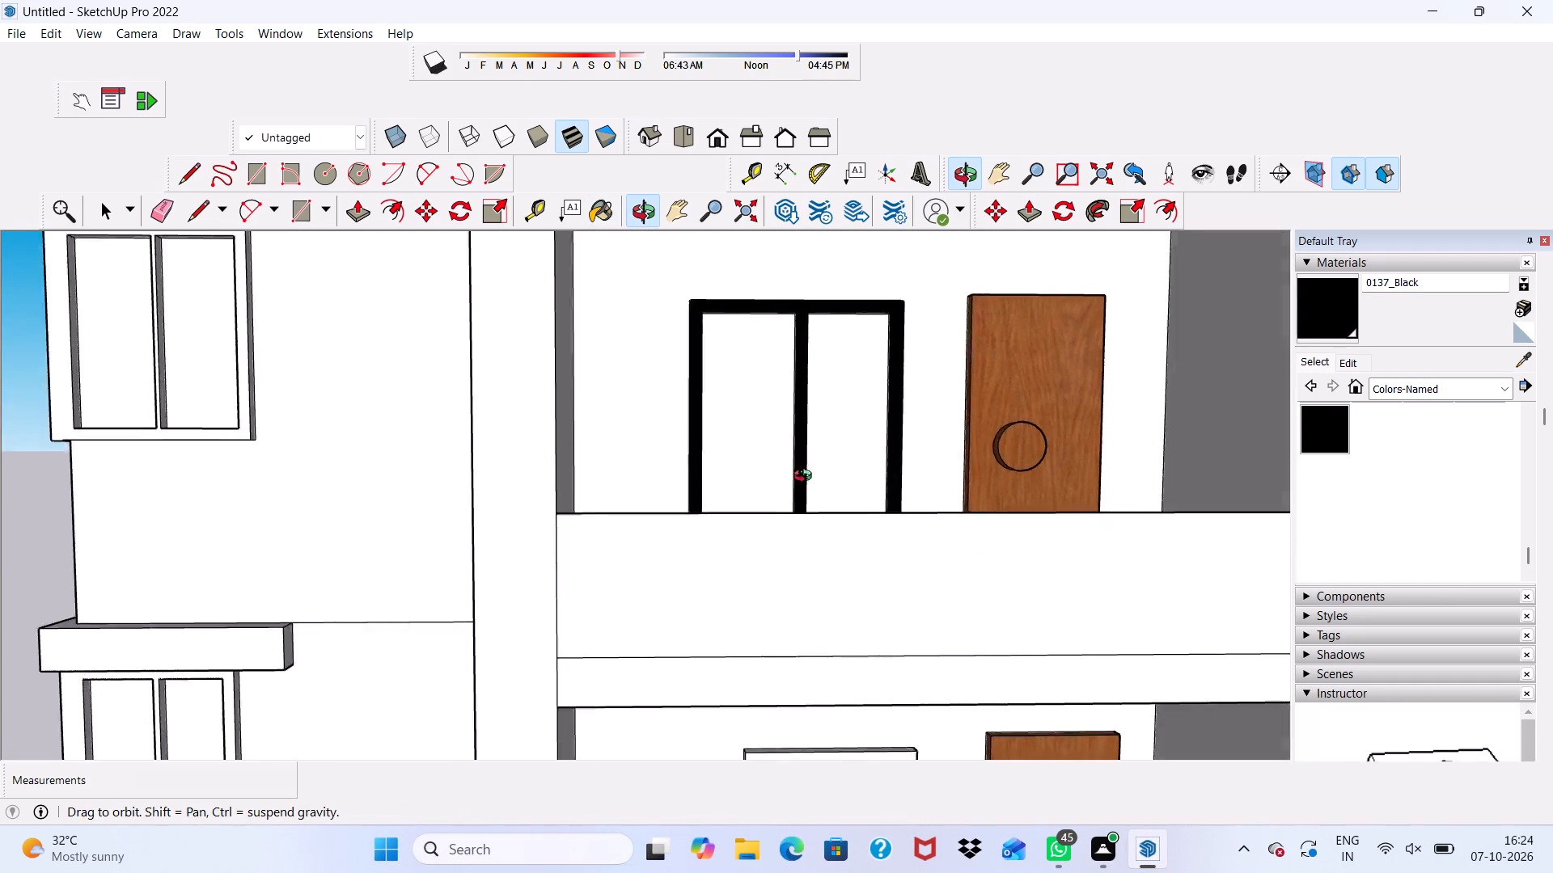
{"action": "middle_click_drag", "start_coordinate": [806, 478], "coordinate": [688, 554]}
{"action": "scroll", "coordinate": [776, 525], "scroll_direction": "up", "scroll_amount": 7}
{"action": "scroll", "coordinate": [738, 457], "scroll_direction": "down", "scroll_amount": 4}
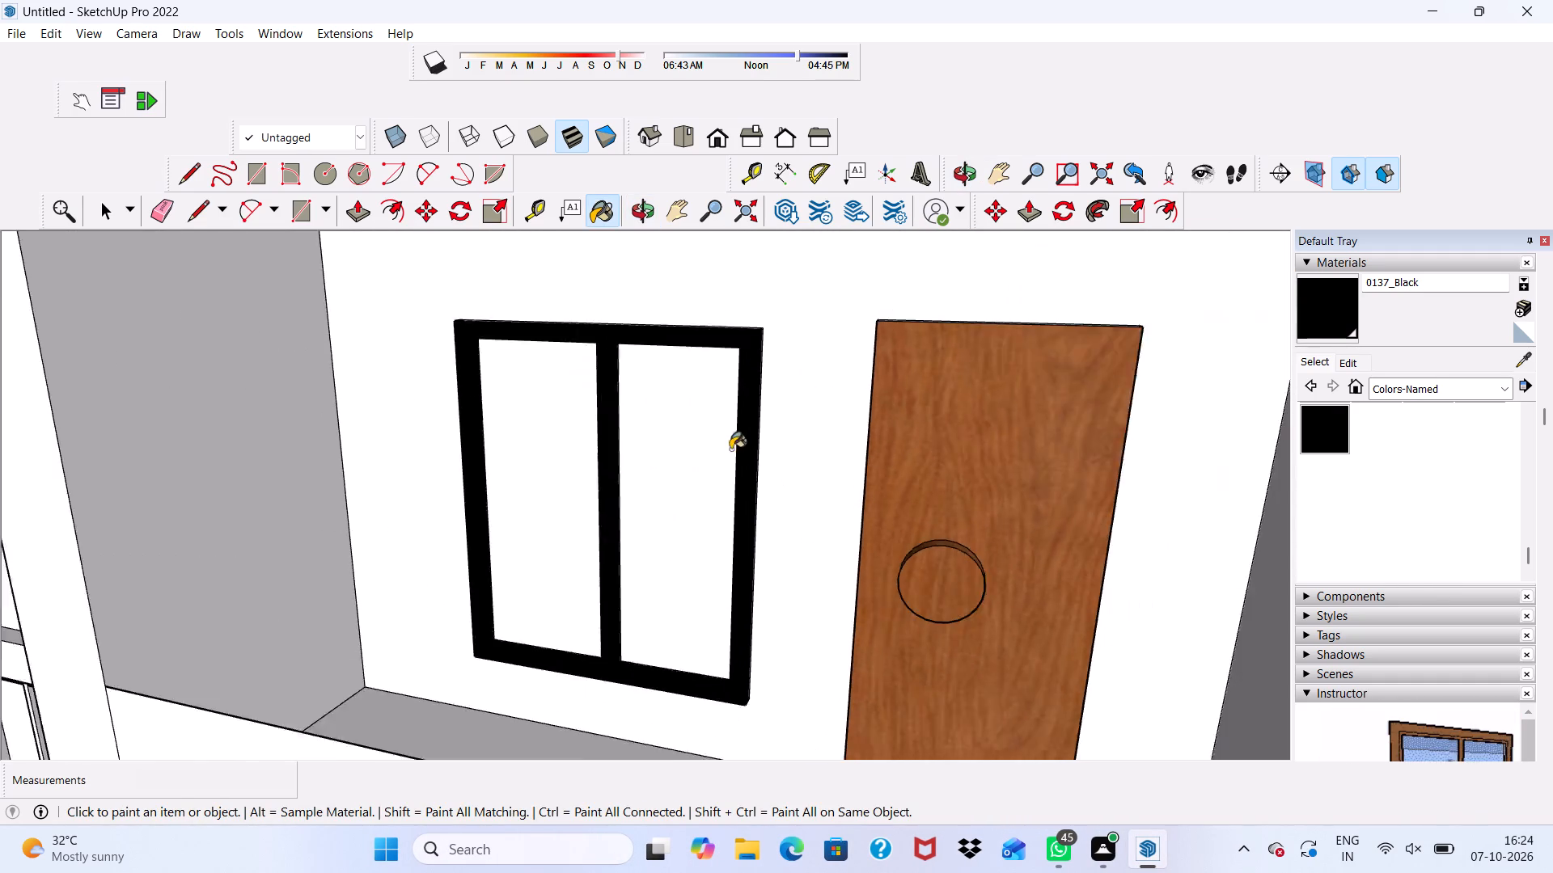
{"action": "scroll", "coordinate": [730, 449], "scroll_direction": "down", "scroll_amount": 4}
{"action": "middle_click_drag", "start_coordinate": [676, 460], "coordinate": [934, 412]}
{"action": "scroll", "coordinate": [934, 412], "scroll_direction": "down", "scroll_amount": 5}
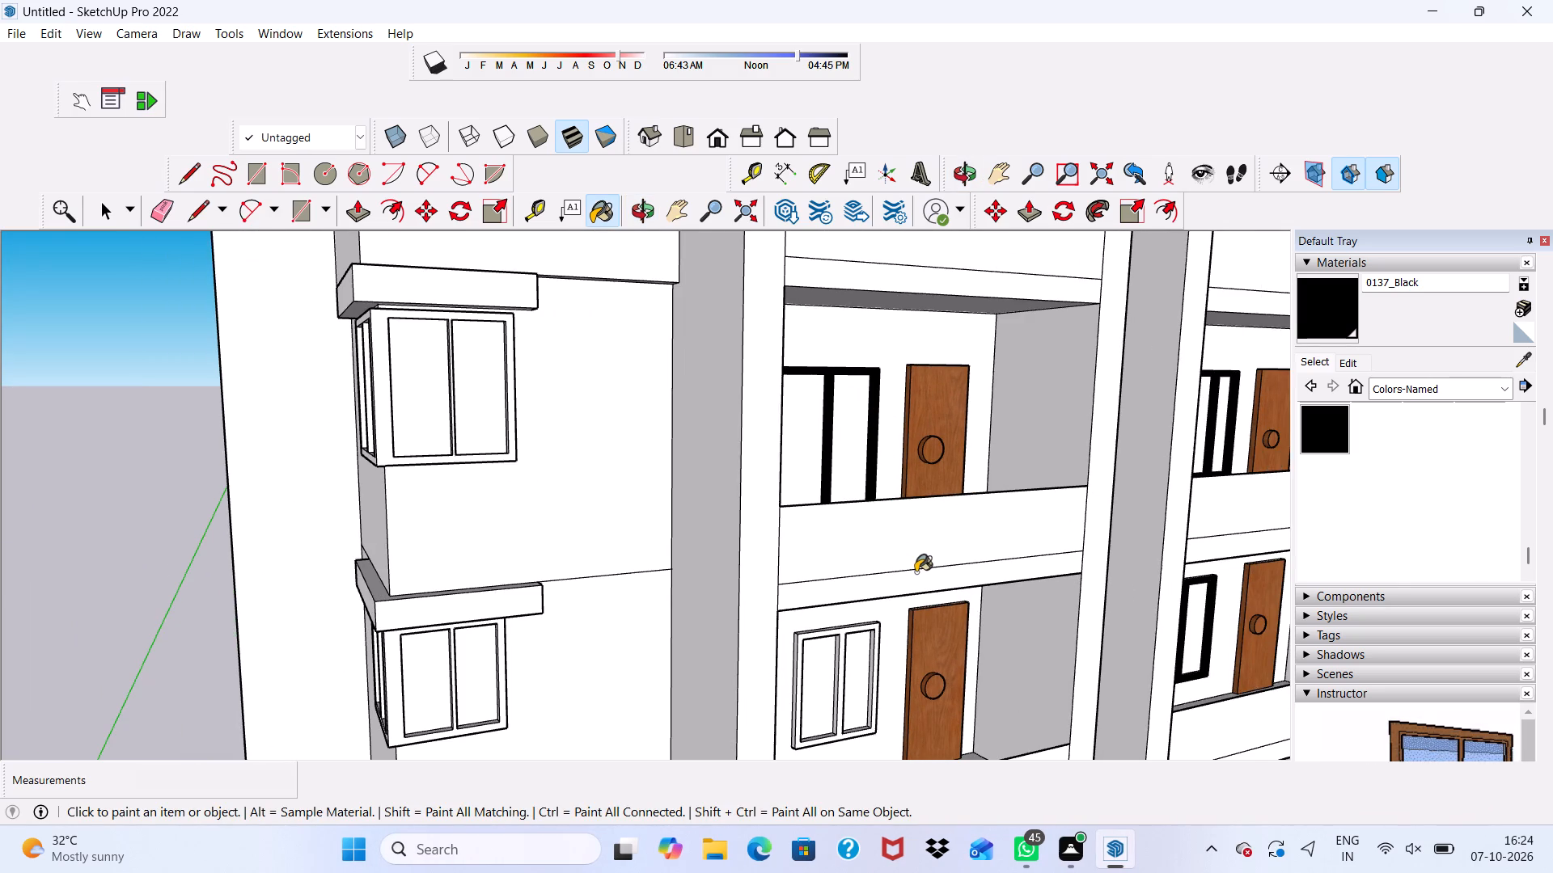
{"action": "scroll", "coordinate": [906, 566], "scroll_direction": "down", "scroll_amount": 1}
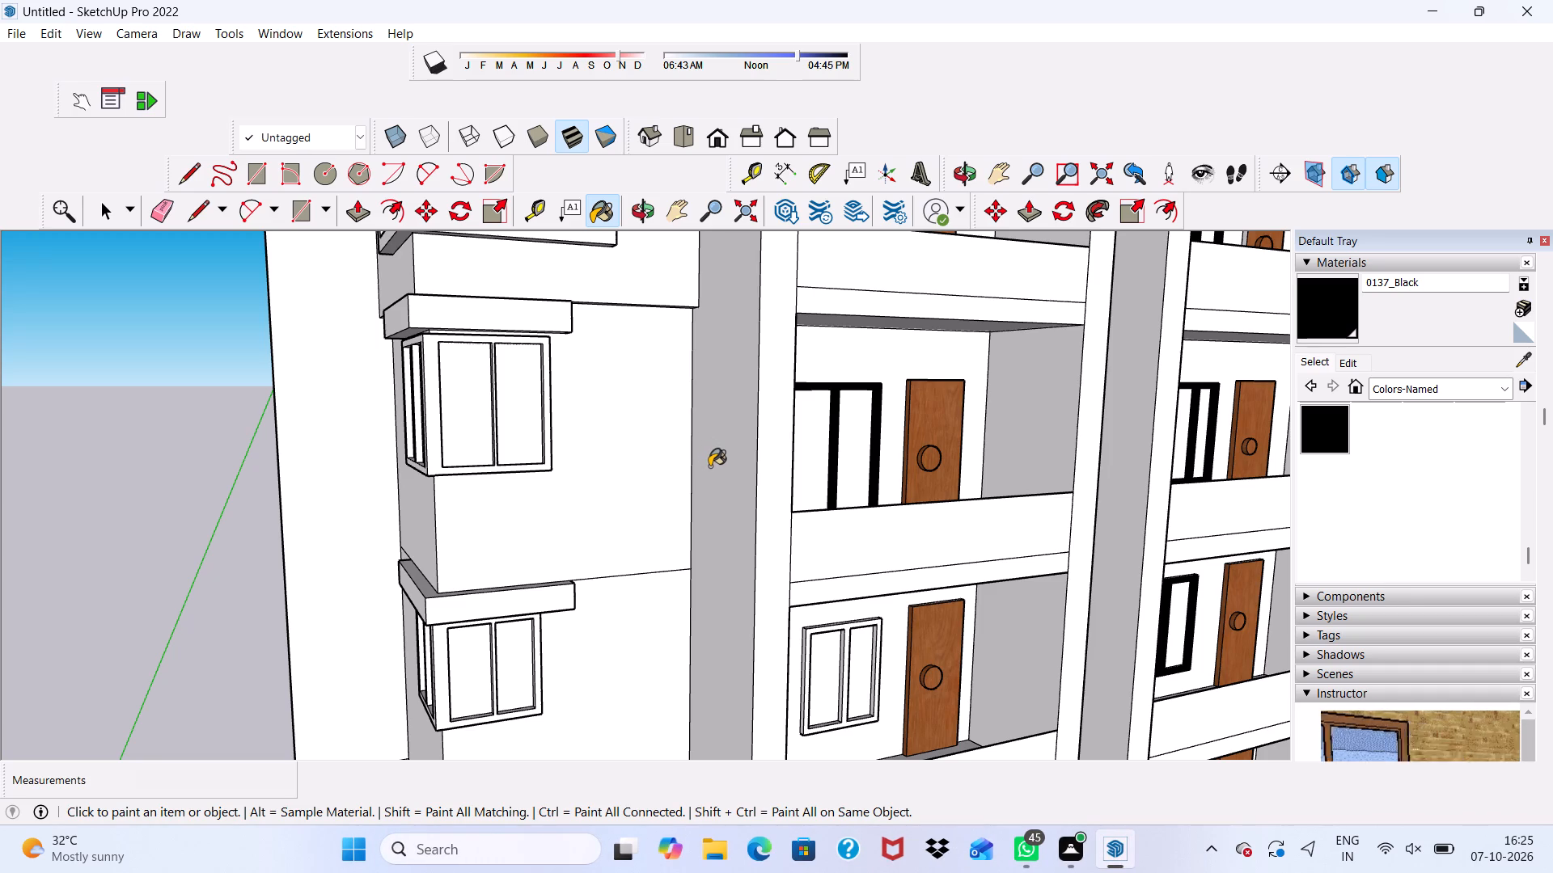
{"action": "scroll", "coordinate": [700, 458], "scroll_direction": "down", "scroll_amount": 2}
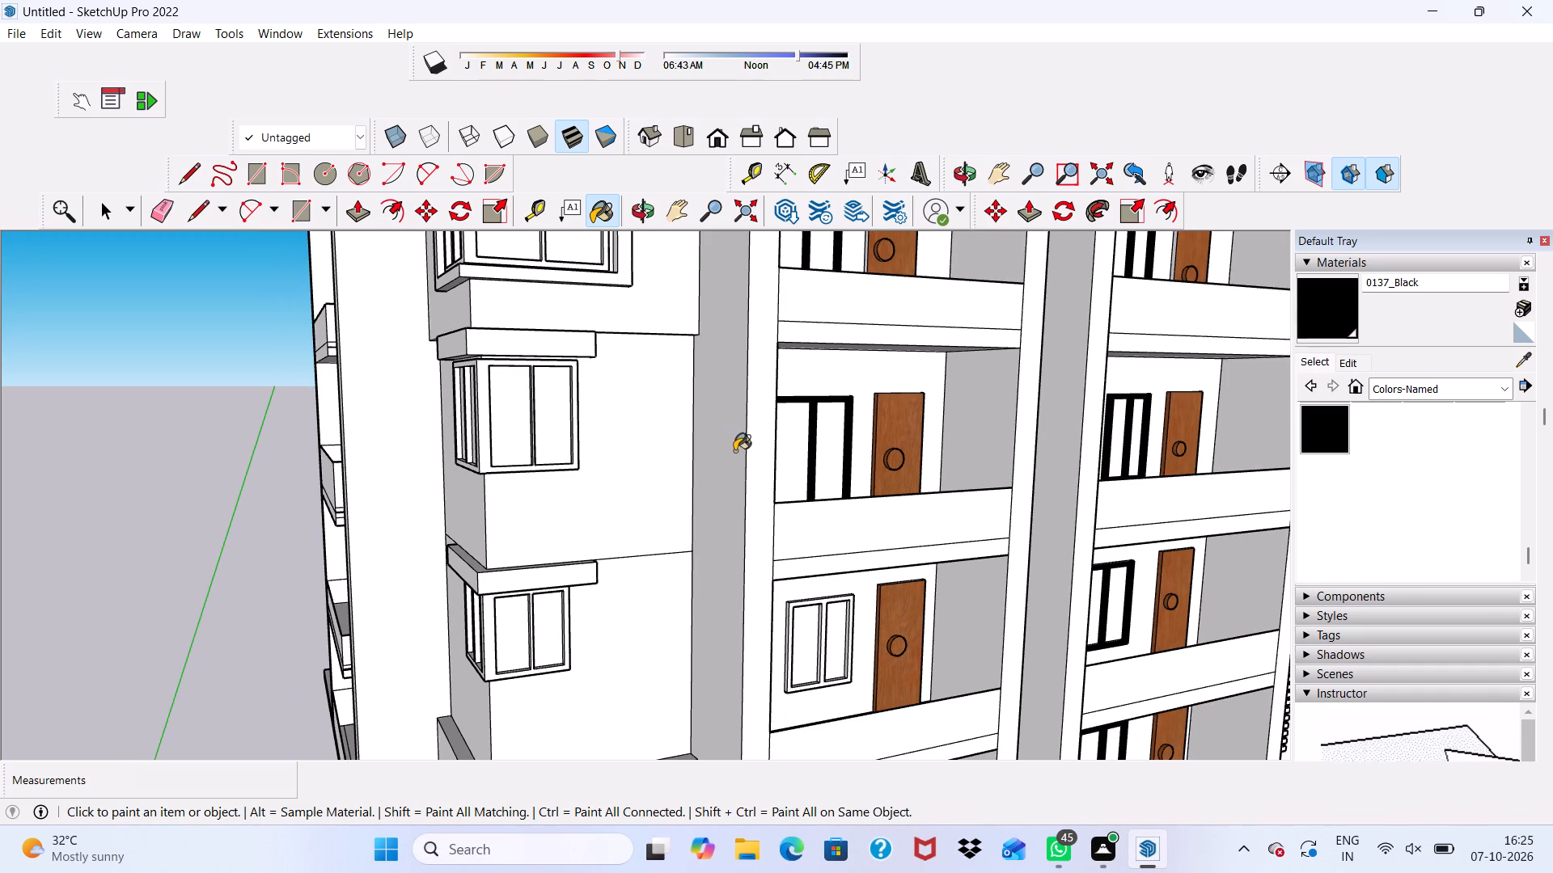
{"action": "scroll", "coordinate": [721, 451], "scroll_direction": "down", "scroll_amount": 3}
{"action": "scroll", "coordinate": [768, 514], "scroll_direction": "up", "scroll_amount": 4}
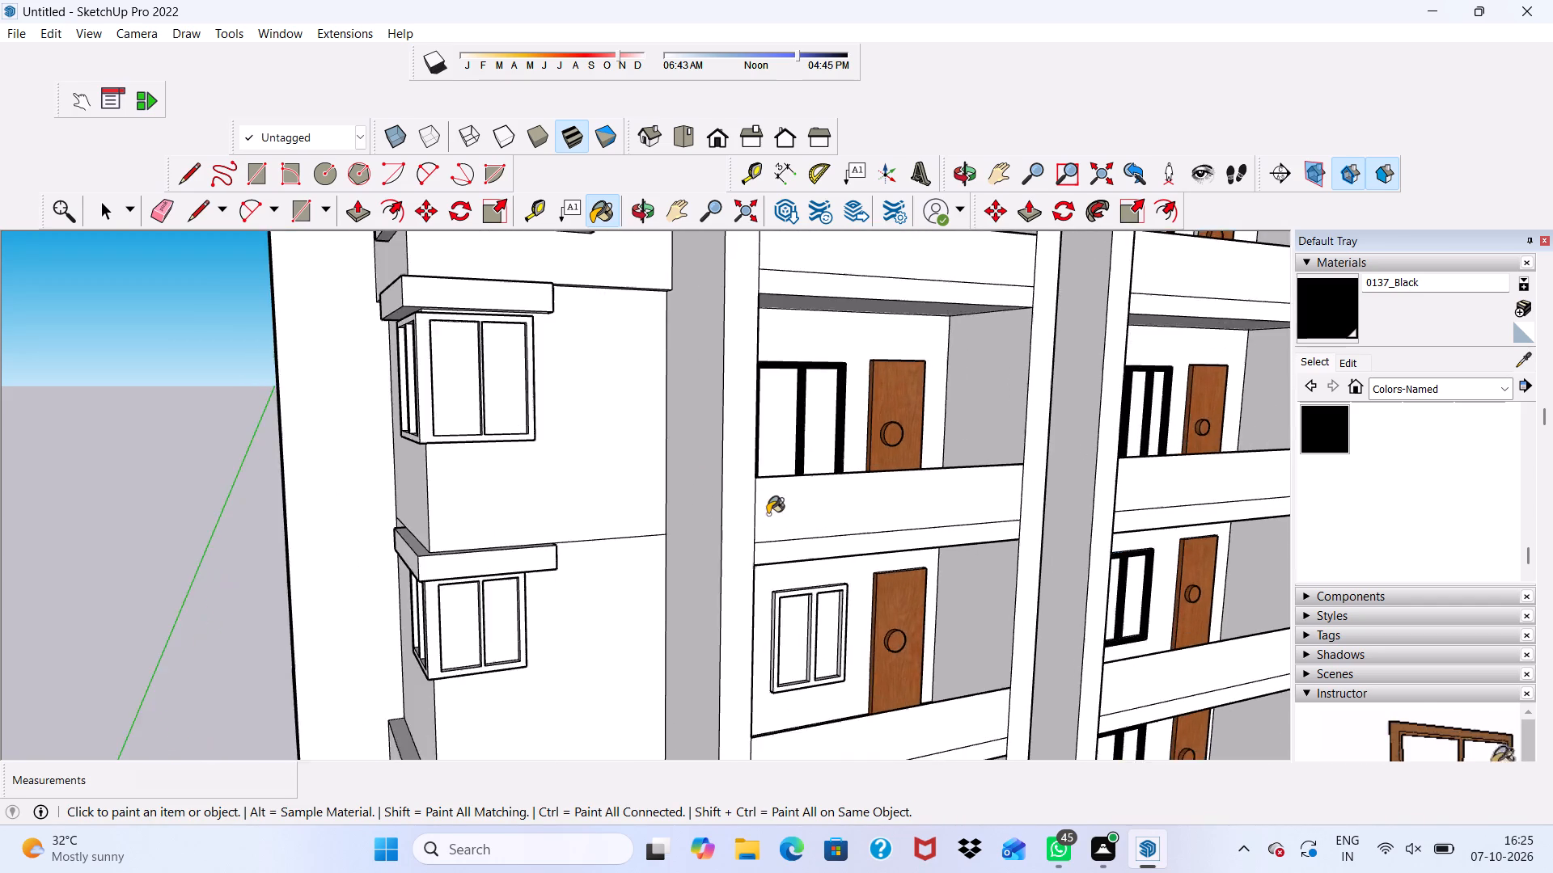
{"action": "scroll", "coordinate": [681, 486], "scroll_direction": "down", "scroll_amount": 4}
{"action": "scroll", "coordinate": [785, 550], "scroll_direction": "up", "scroll_amount": 8}
{"action": "middle_click_drag", "start_coordinate": [745, 424], "coordinate": [679, 538]}
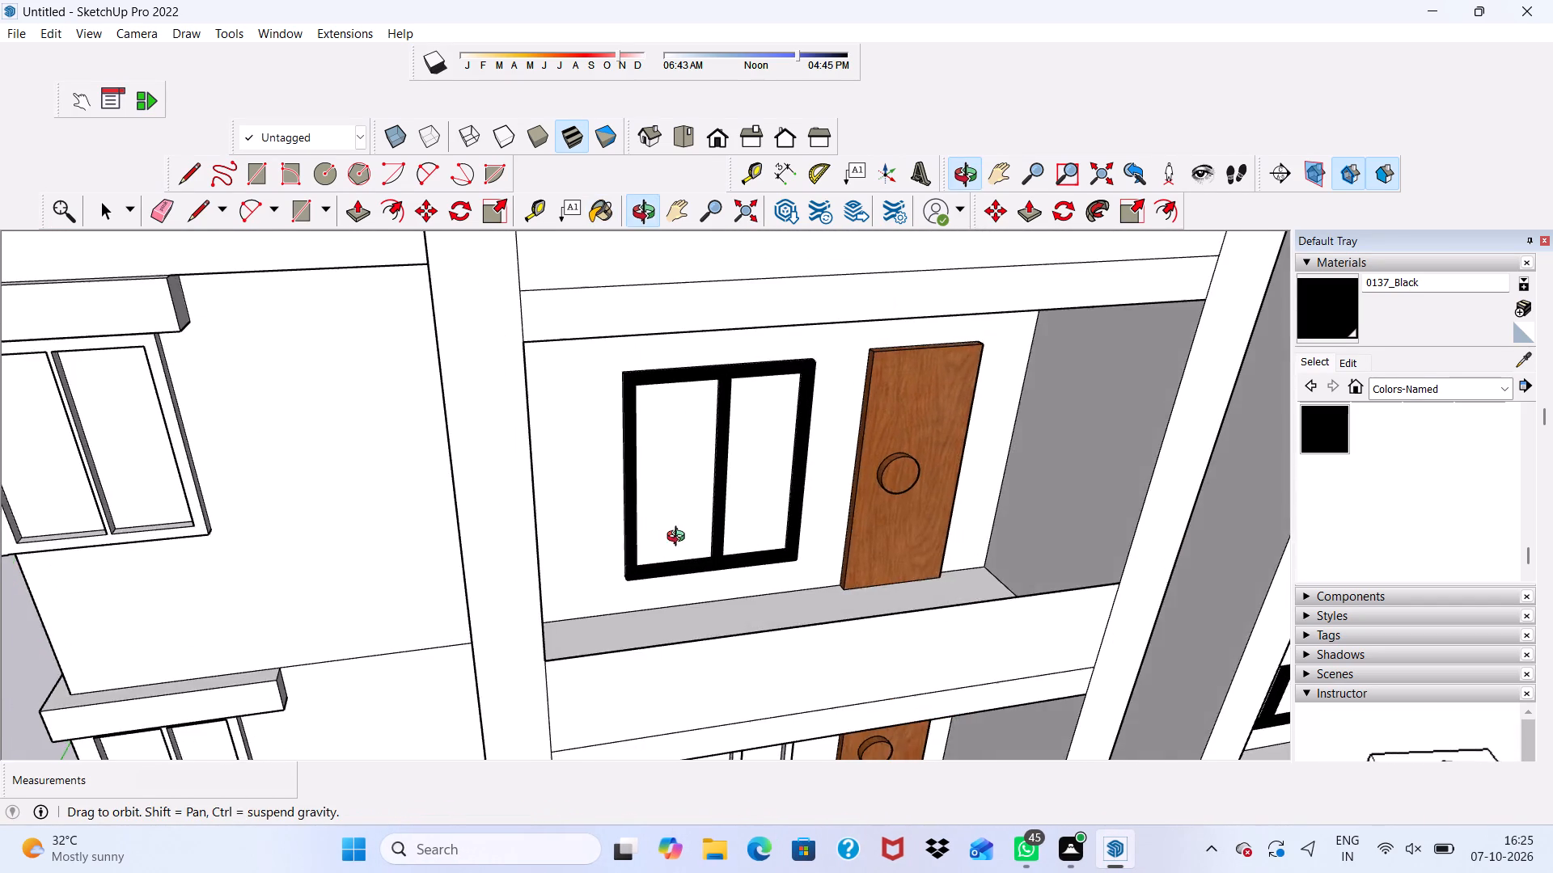
{"action": "middle_click_drag", "start_coordinate": [679, 538], "coordinate": [679, 540]}
{"action": "scroll", "coordinate": [707, 578], "scroll_direction": "up", "scroll_amount": 4}
{"action": "scroll", "coordinate": [673, 449], "scroll_direction": "down", "scroll_amount": 10}
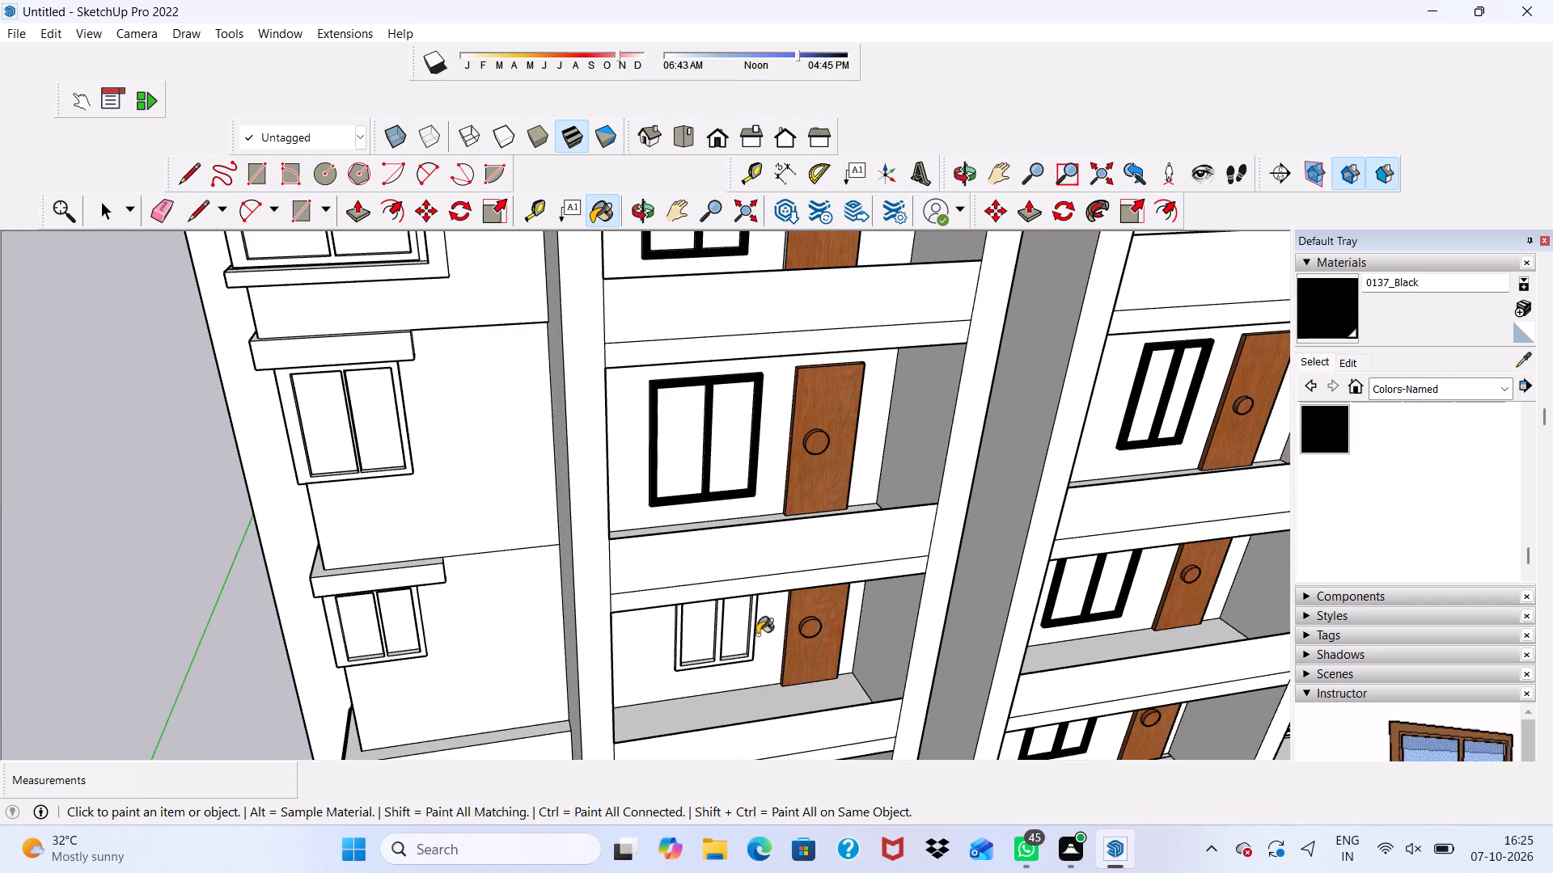
Paint the front face of the left column's third-from-top window frame 0137_Black.
{"action": "scroll", "coordinate": [751, 654], "scroll_direction": "up", "scroll_amount": 5}
{"action": "scroll", "coordinate": [751, 654], "scroll_direction": "down", "scroll_amount": 4}
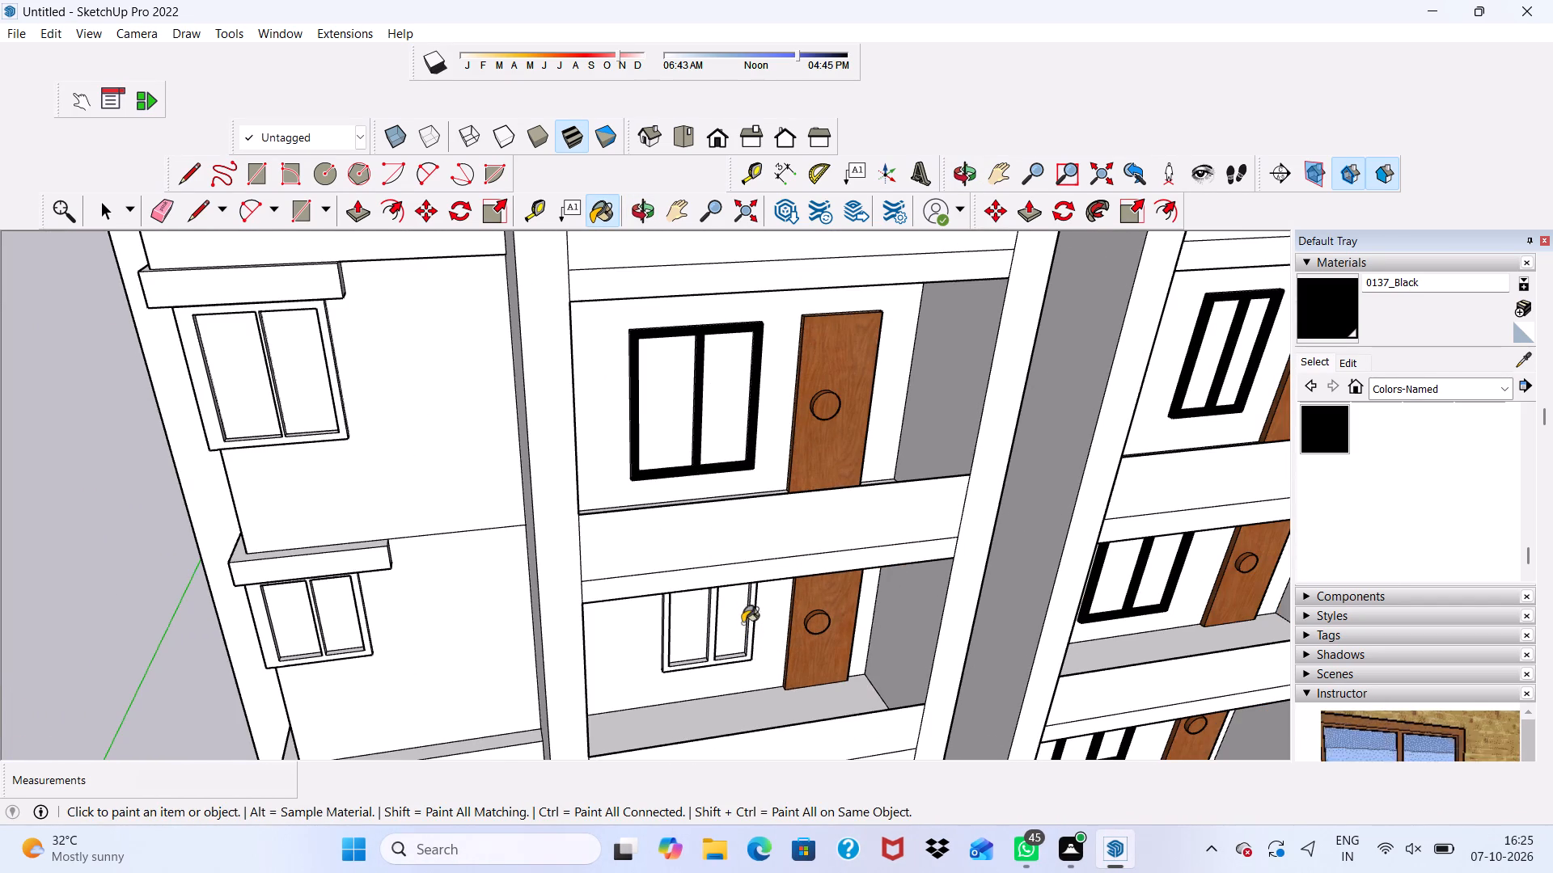
{"action": "scroll", "coordinate": [752, 647], "scroll_direction": "down", "scroll_amount": 1}
{"action": "middle_click", "coordinate": [752, 647]}
{"action": "scroll", "coordinate": [736, 571], "scroll_direction": "up", "scroll_amount": 2}
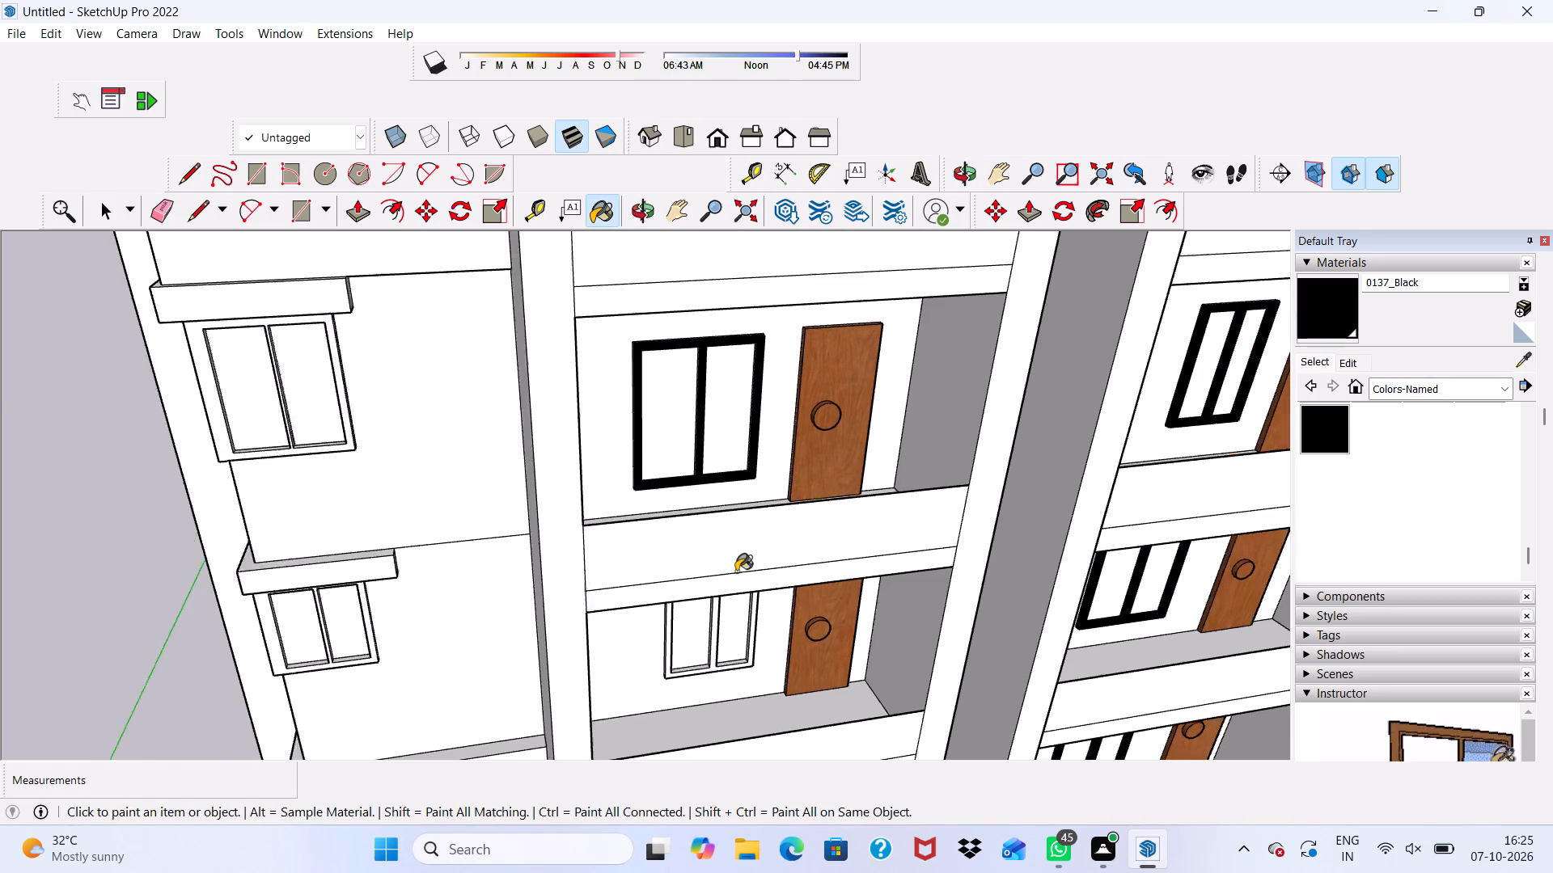
{"action": "scroll", "coordinate": [736, 571], "scroll_direction": "up", "scroll_amount": 8}
{"action": "middle_click_drag", "start_coordinate": [743, 630], "coordinate": [694, 485]}
{"action": "scroll", "coordinate": [686, 481], "scroll_direction": "up", "scroll_amount": 8}
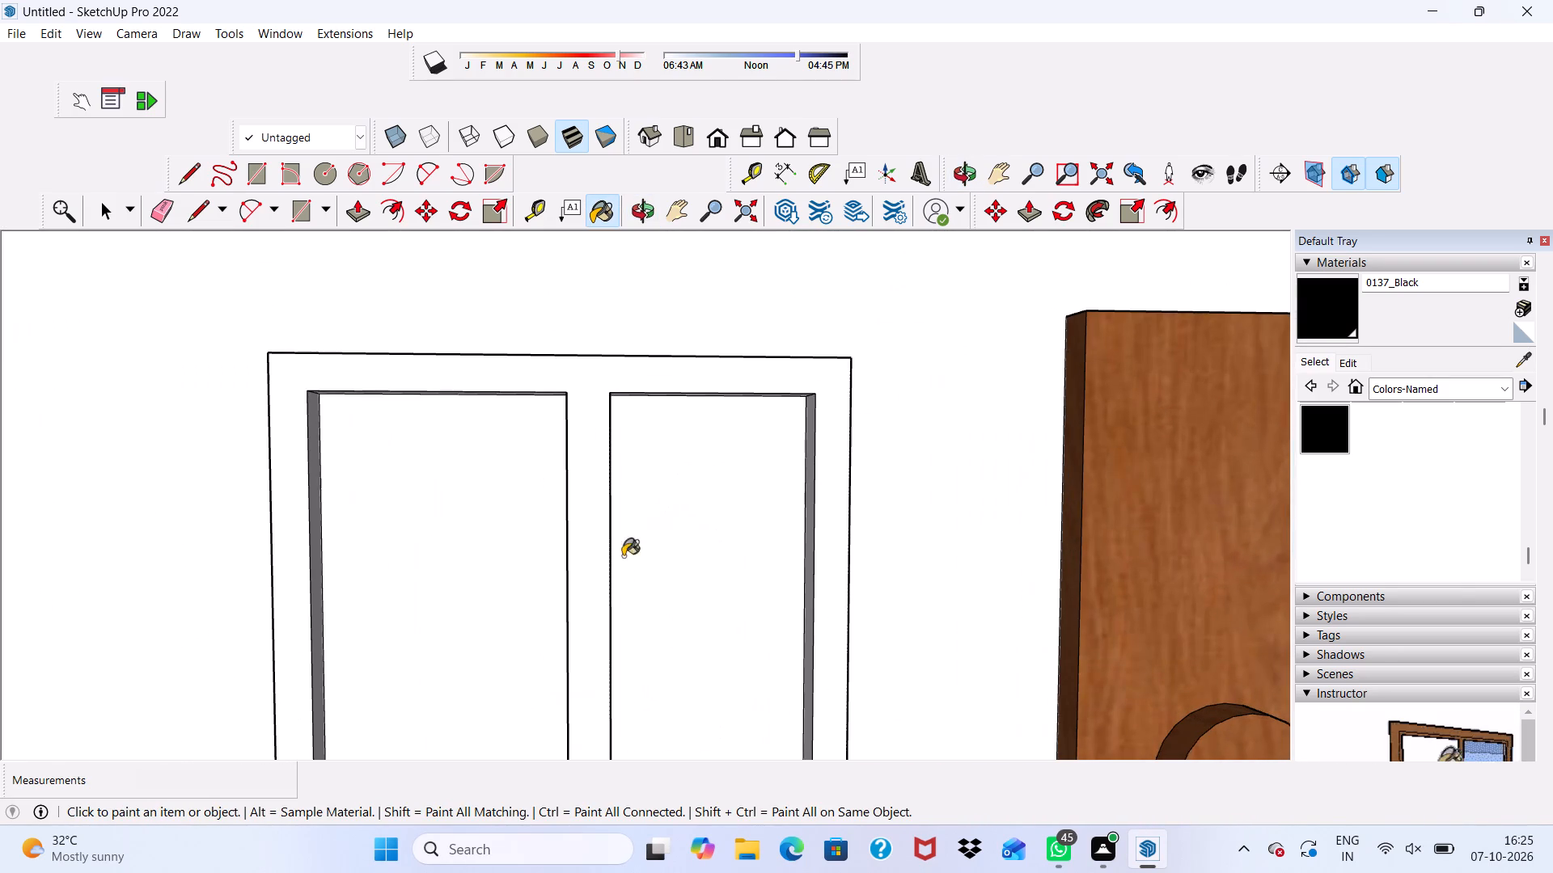
{"action": "left_click", "coordinate": [582, 487]}
Paint the third-from-top frame's right jamb inner face, mullion left side and left-pane top rail underside 0137_Black.
{"action": "middle_click_drag", "start_coordinate": [603, 472], "coordinate": [729, 445]}
{"action": "scroll", "coordinate": [777, 450], "scroll_direction": "up", "scroll_amount": 4}
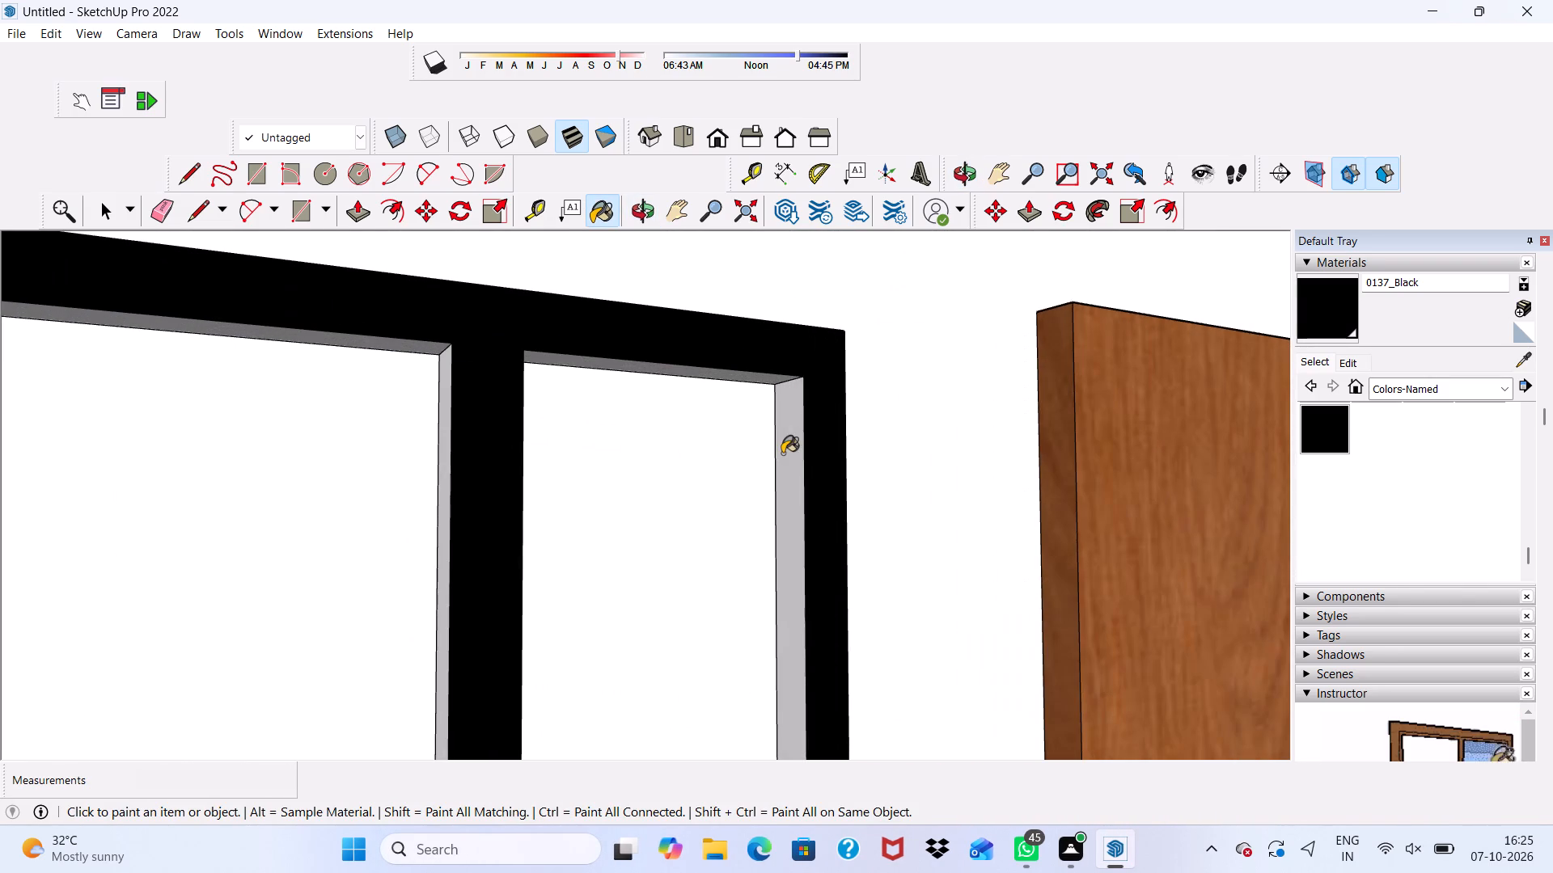
{"action": "left_click", "coordinate": [782, 453]}
{"action": "left_click", "coordinate": [738, 380]}
{"action": "scroll", "coordinate": [576, 432], "scroll_direction": "up", "scroll_amount": 3}
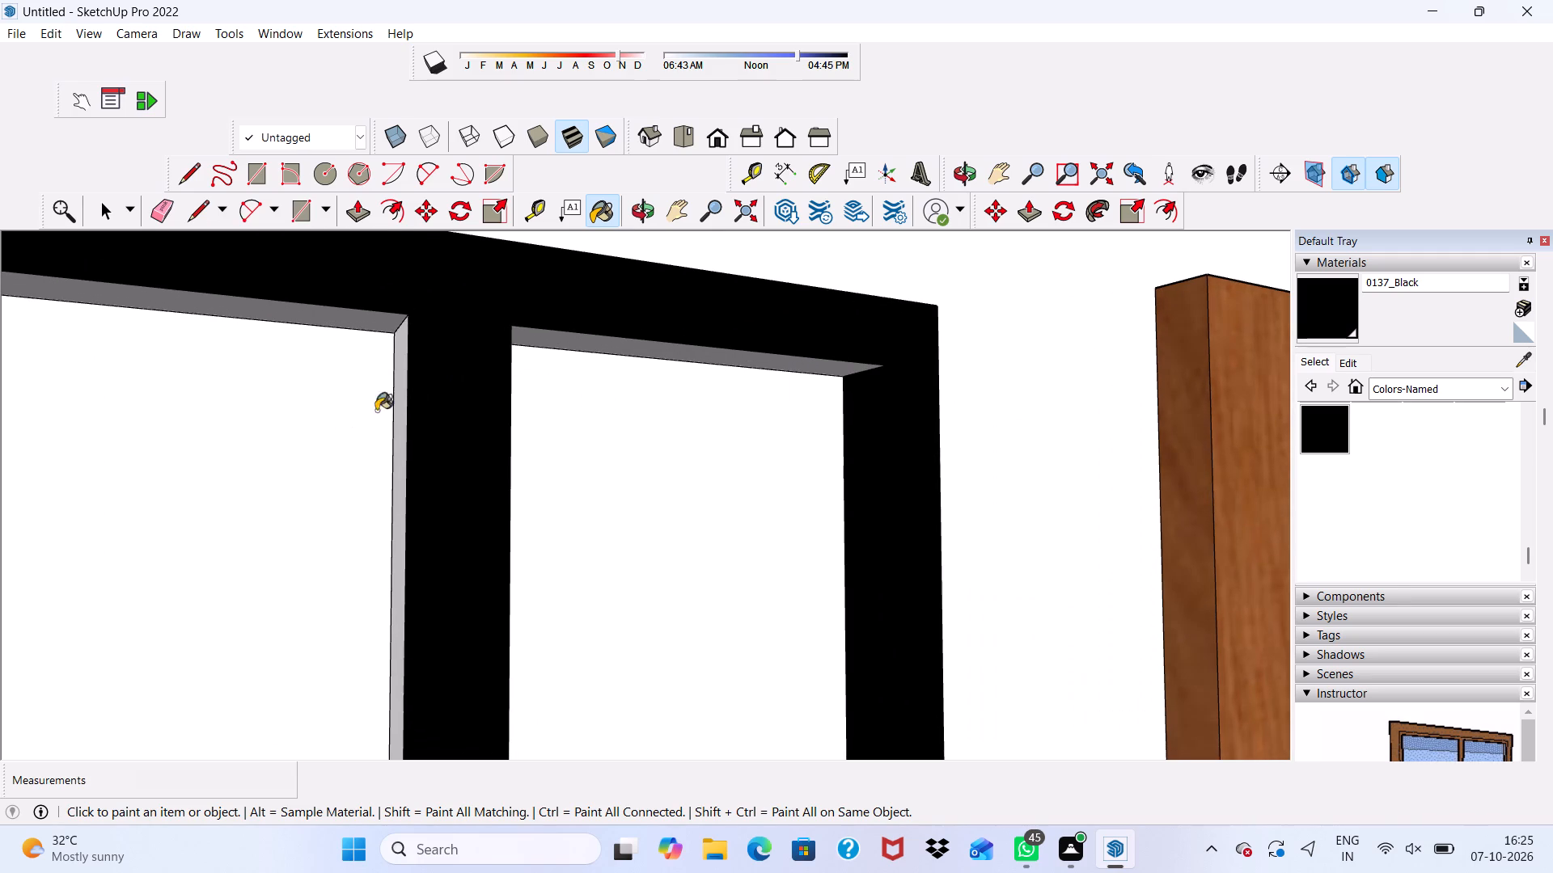
{"action": "left_click_drag", "start_coordinate": [397, 385], "coordinate": [397, 375]}
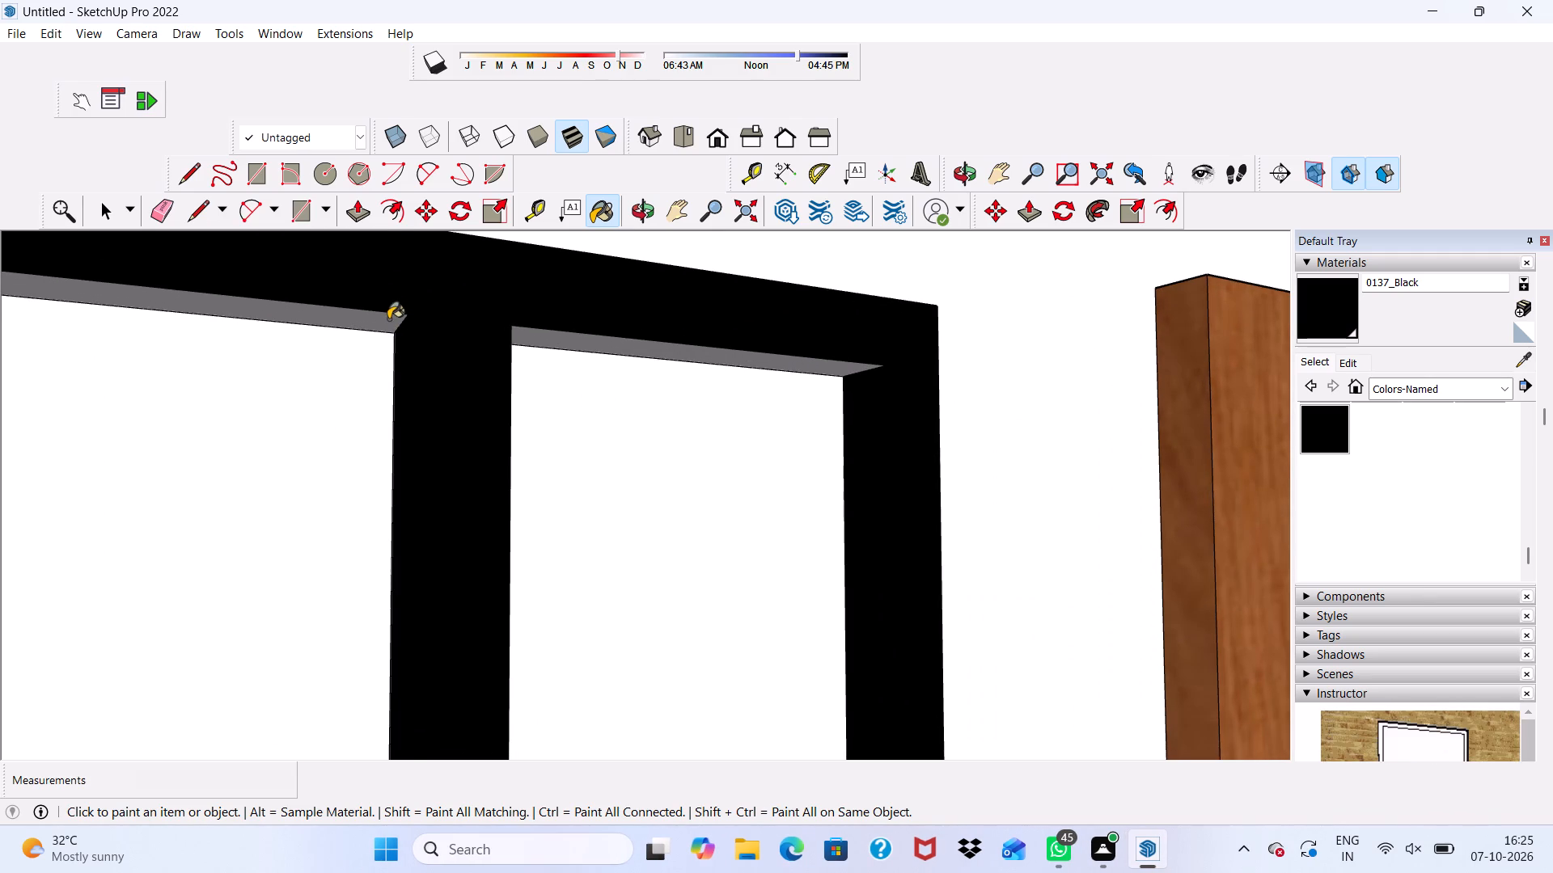
{"action": "left_click", "coordinate": [388, 319]}
{"action": "scroll", "coordinate": [462, 377], "scroll_direction": "down", "scroll_amount": 7}
Paint the right pane's top rail underside and the mullion's right side on the third-from-top window frame 0137_Black.
{"action": "middle_click_drag", "start_coordinate": [620, 418], "coordinate": [499, 402]}
{"action": "scroll", "coordinate": [497, 377], "scroll_direction": "up", "scroll_amount": 2}
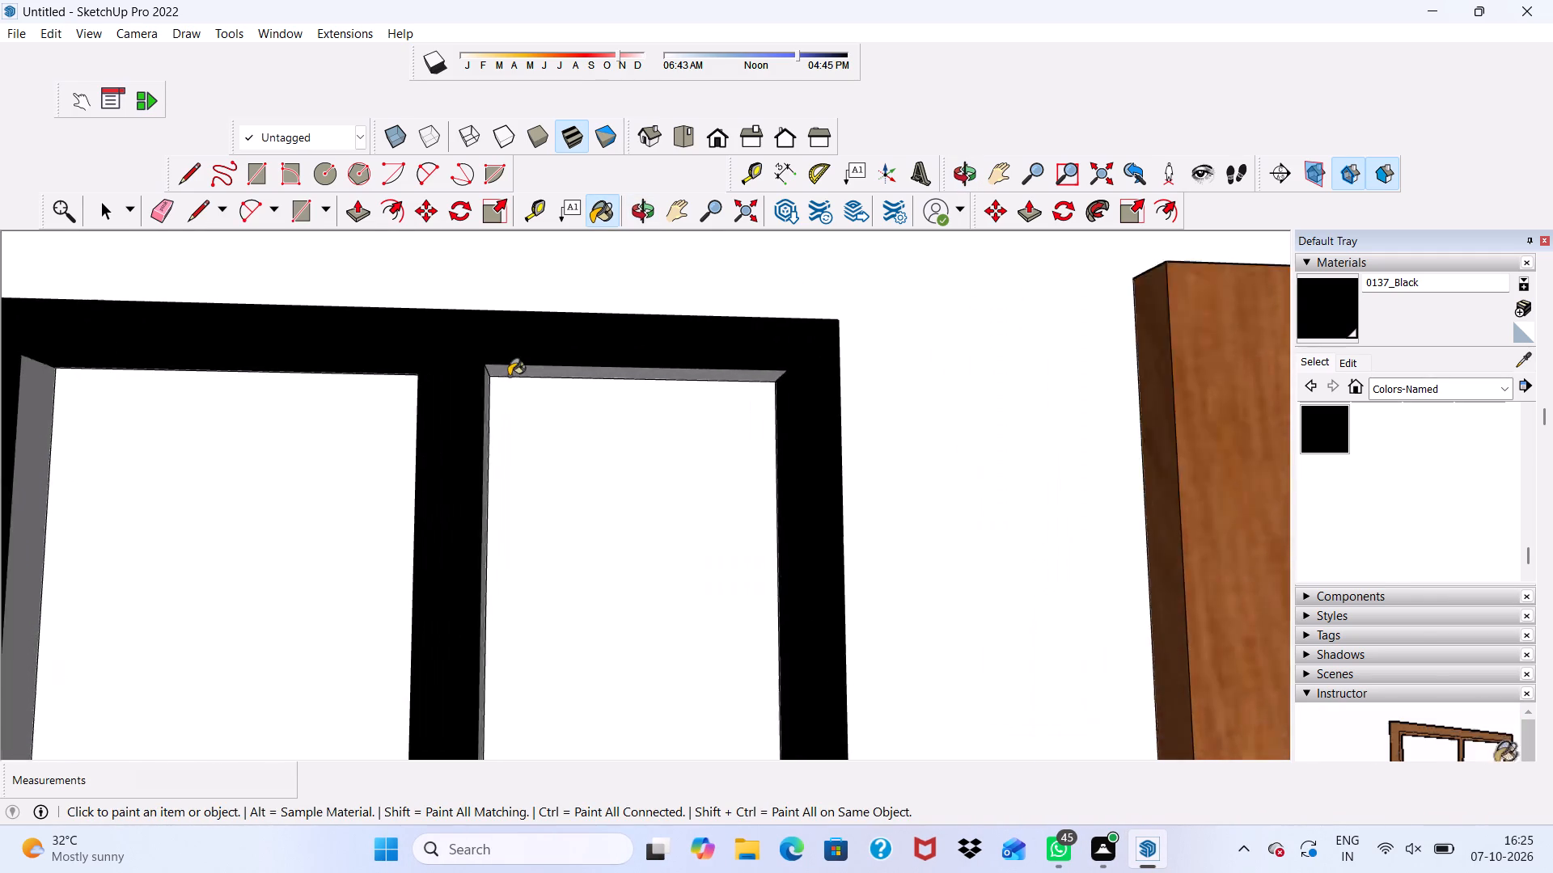
{"action": "scroll", "coordinate": [509, 376], "scroll_direction": "up", "scroll_amount": 4}
{"action": "left_click", "coordinate": [538, 372]}
{"action": "scroll", "coordinate": [506, 517], "scroll_direction": "up", "scroll_amount": 4}
{"action": "left_click", "coordinate": [451, 423]}
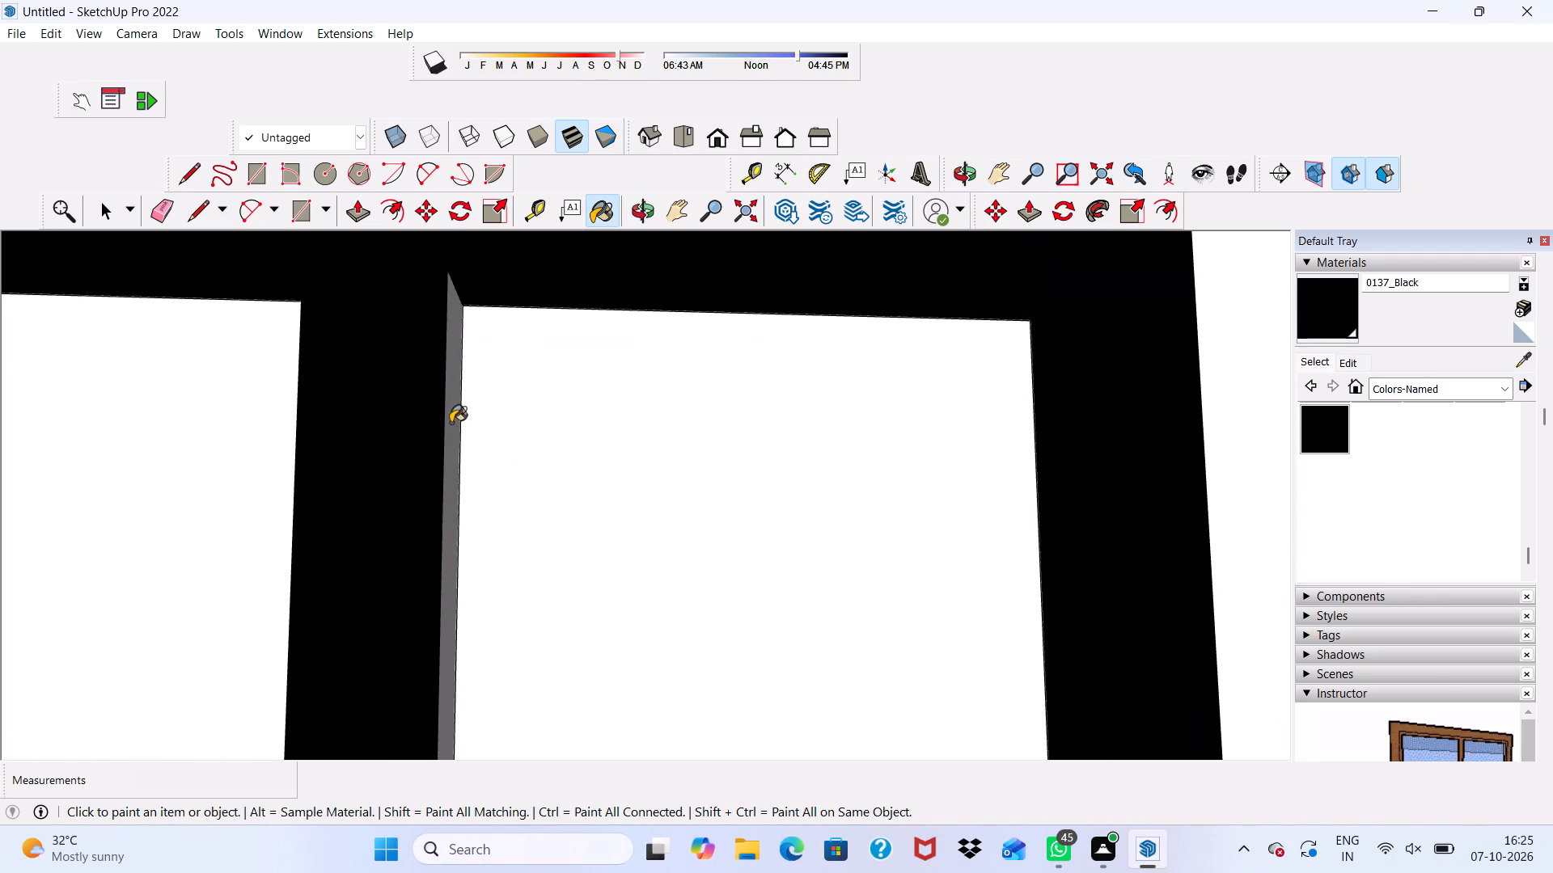
Paint the left jamb's inner face on the third-from-top window frame 0137_Black.
{"action": "scroll", "coordinate": [516, 521], "scroll_direction": "down", "scroll_amount": 11}
{"action": "middle_click_drag", "start_coordinate": [558, 504], "coordinate": [693, 510]}
{"action": "middle_click_drag", "start_coordinate": [658, 527], "coordinate": [523, 529]}
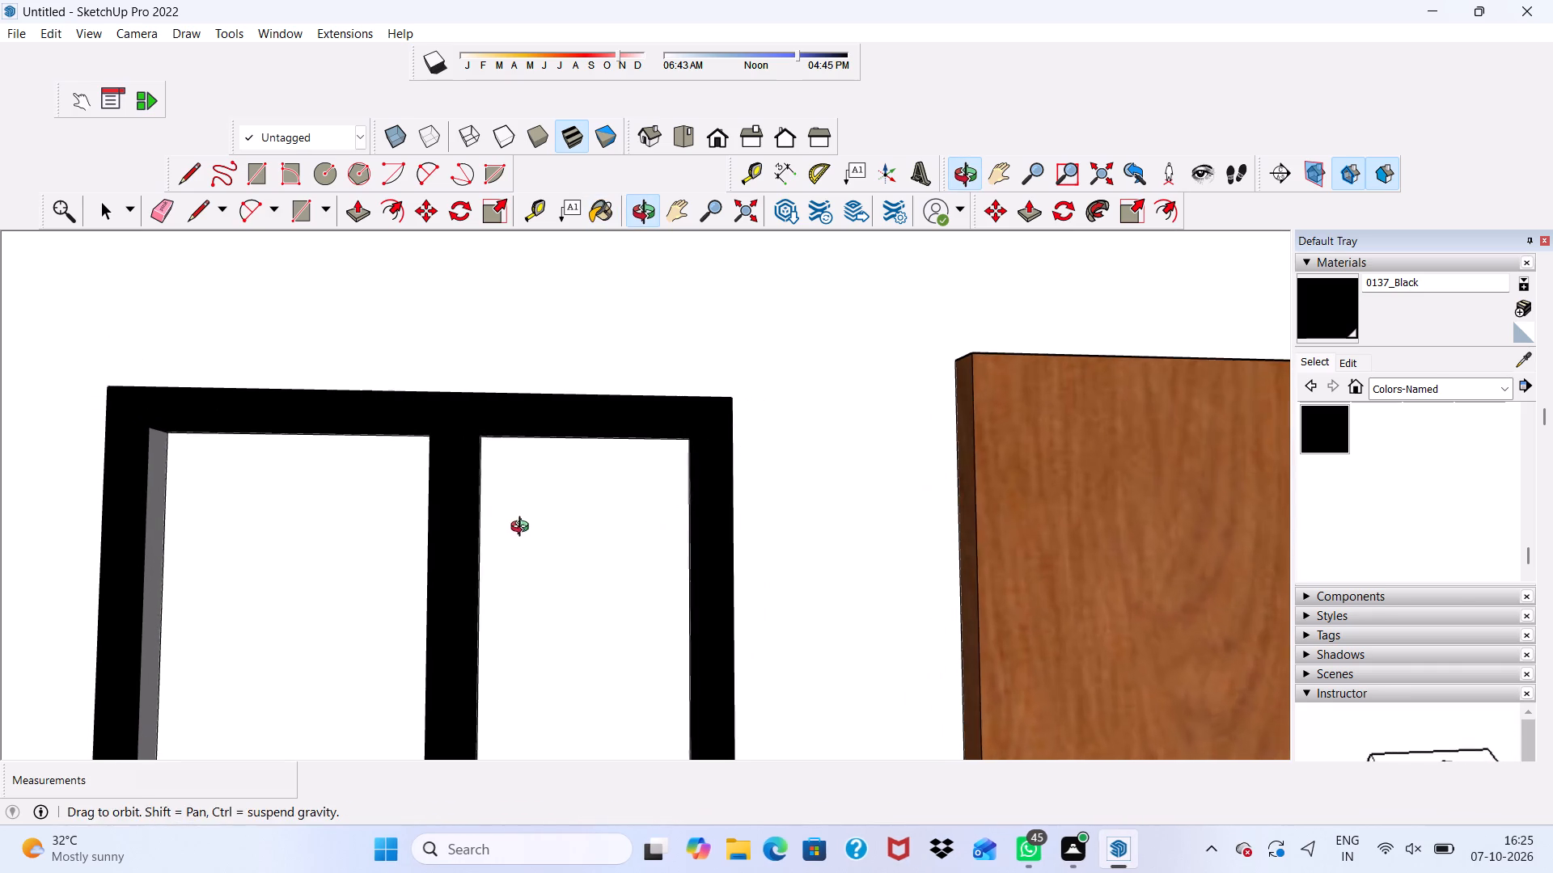
{"action": "middle_click_drag", "start_coordinate": [523, 529], "coordinate": [514, 525]}
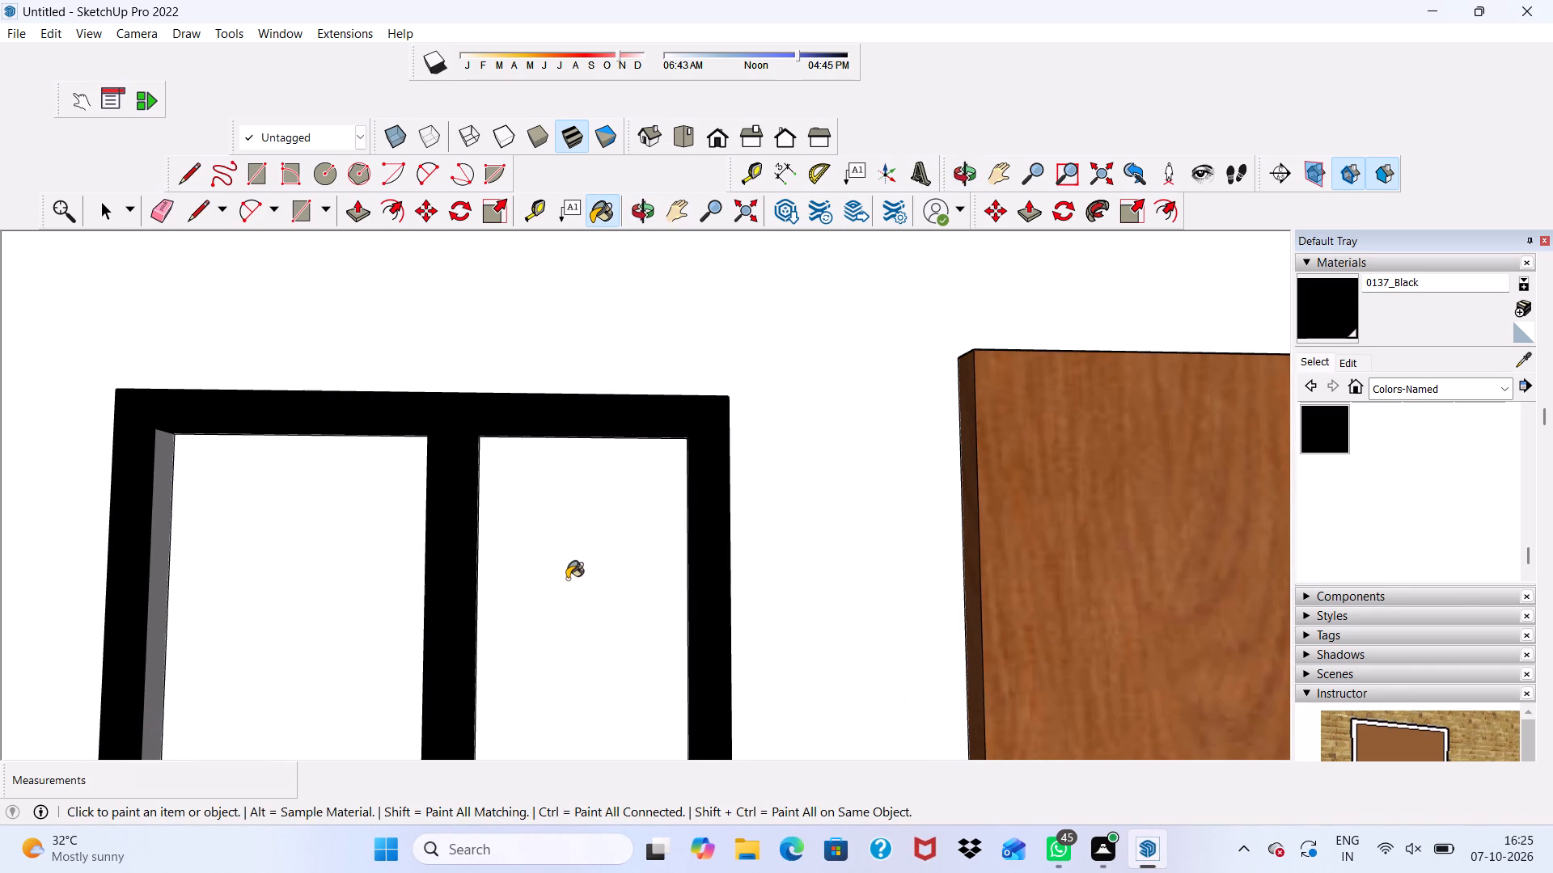
{"action": "scroll", "coordinate": [577, 586], "scroll_direction": "down", "scroll_amount": 3}
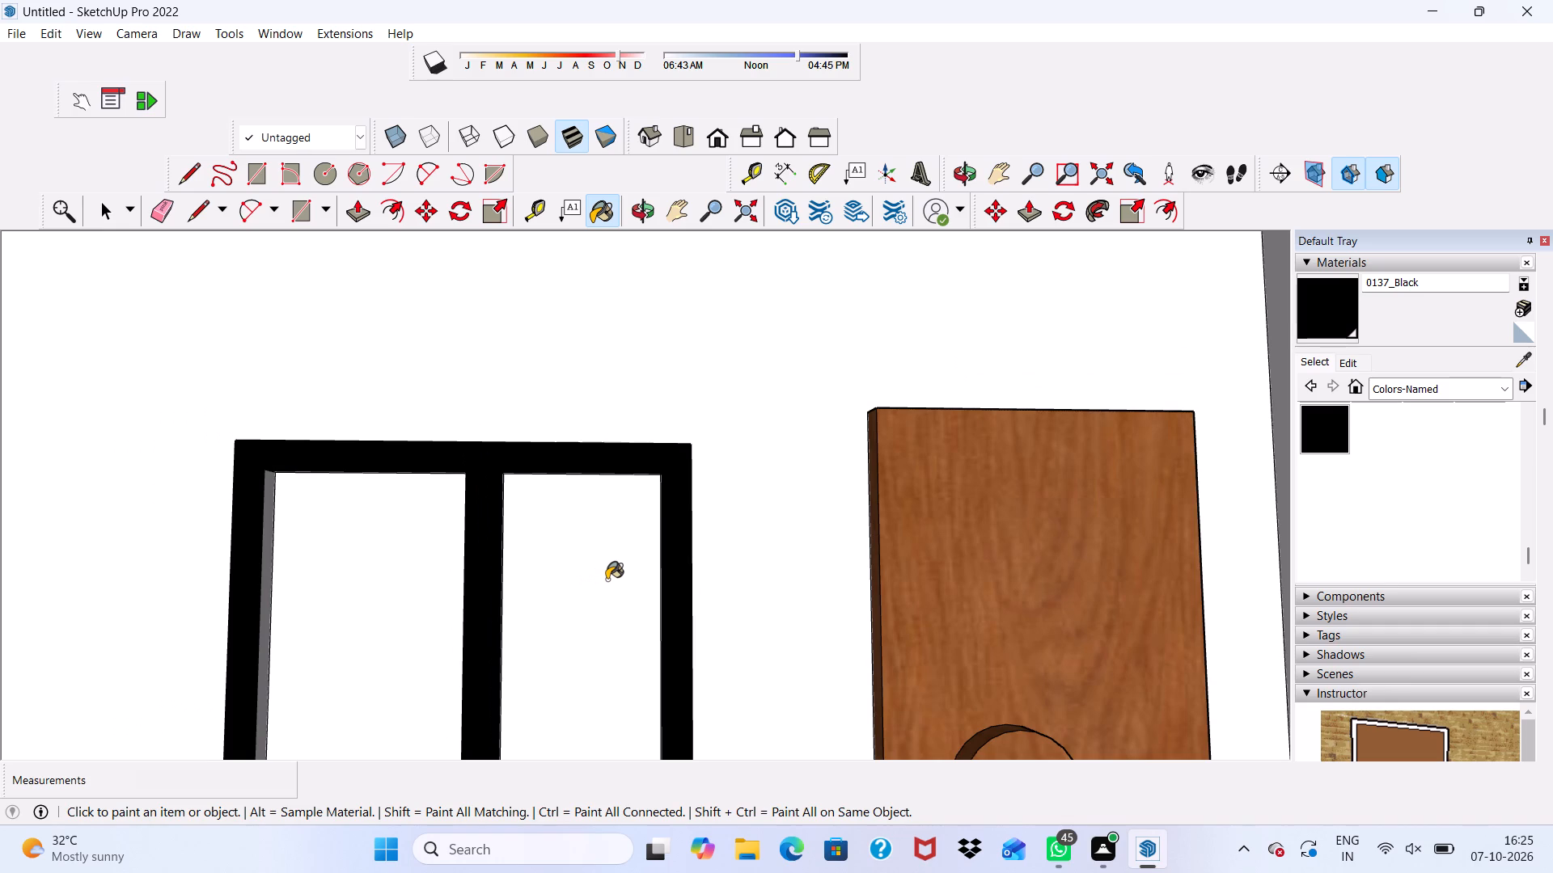
{"action": "scroll", "coordinate": [607, 580], "scroll_direction": "down", "scroll_amount": 3}
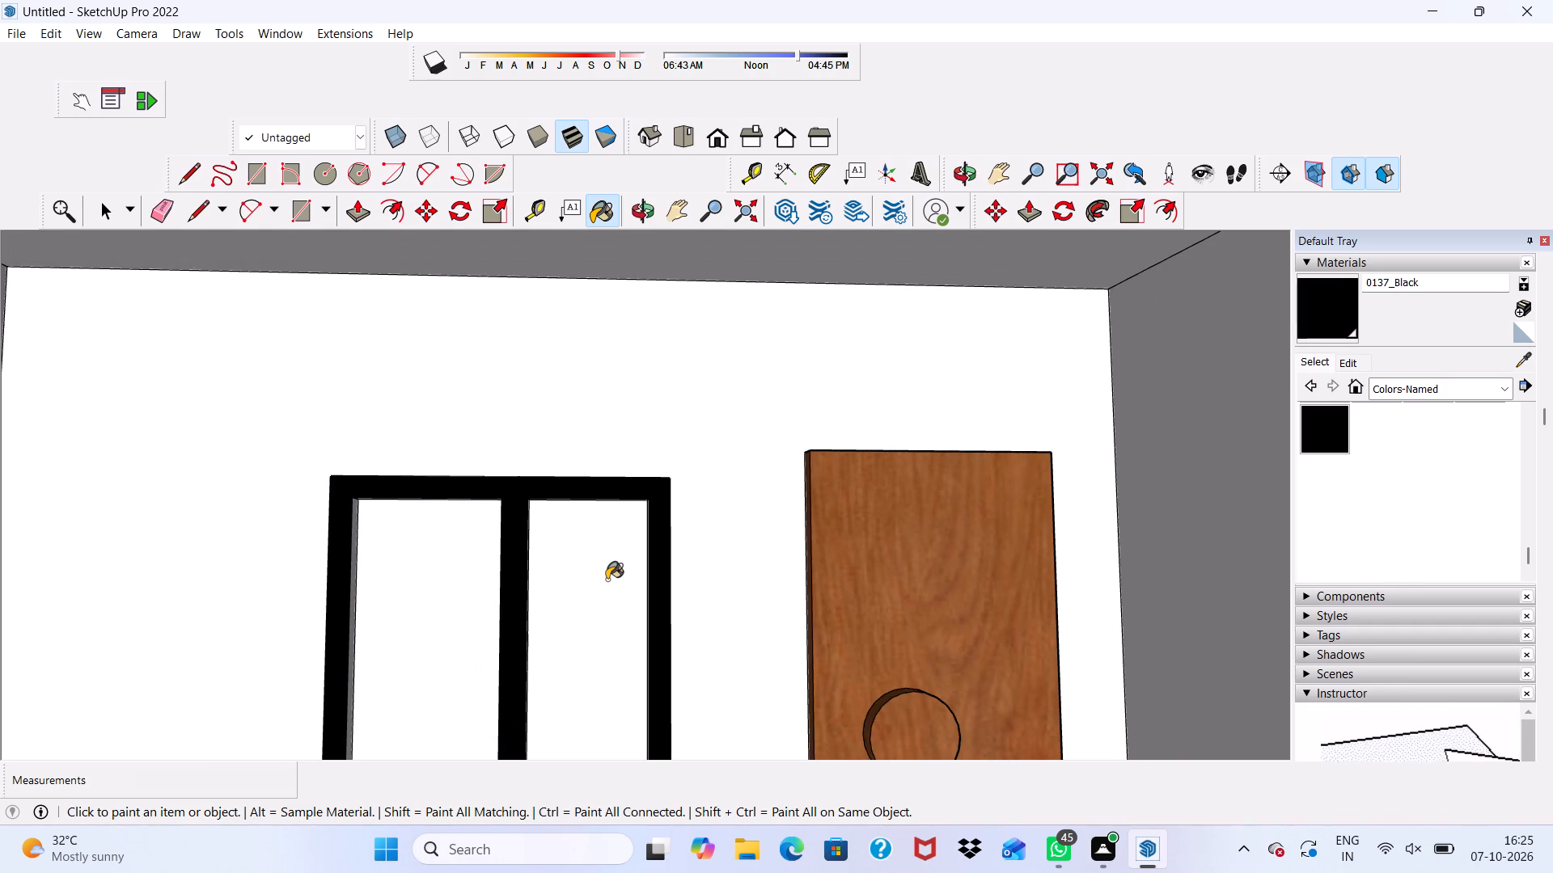
{"action": "scroll", "coordinate": [607, 580], "scroll_direction": "down", "scroll_amount": 3}
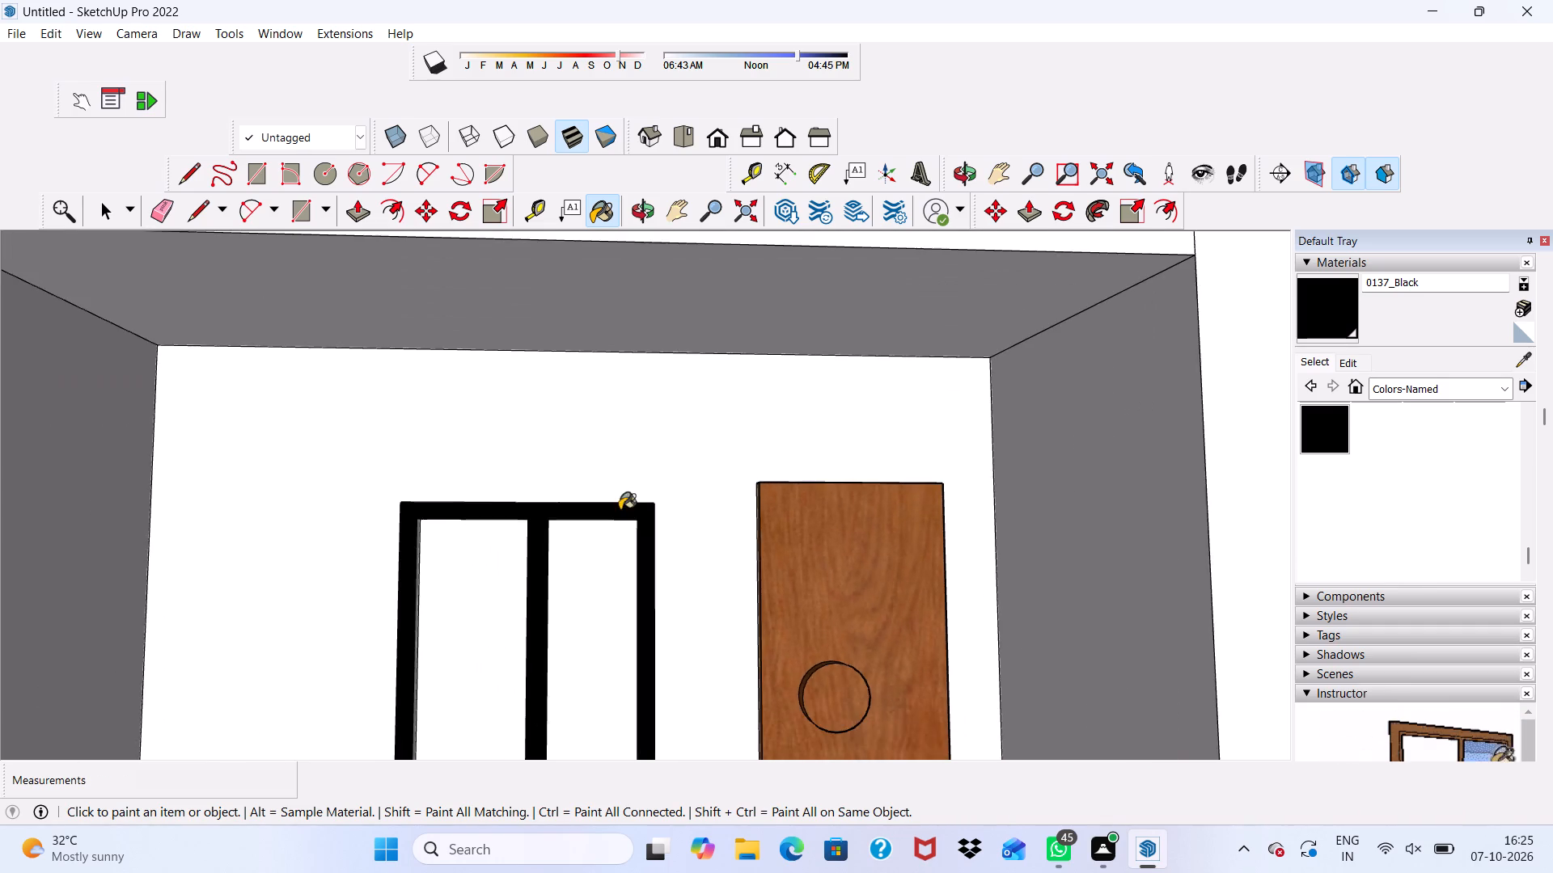
{"action": "scroll", "coordinate": [612, 462], "scroll_direction": "down", "scroll_amount": 3}
{"action": "scroll", "coordinate": [540, 709], "scroll_direction": "up", "scroll_amount": 14}
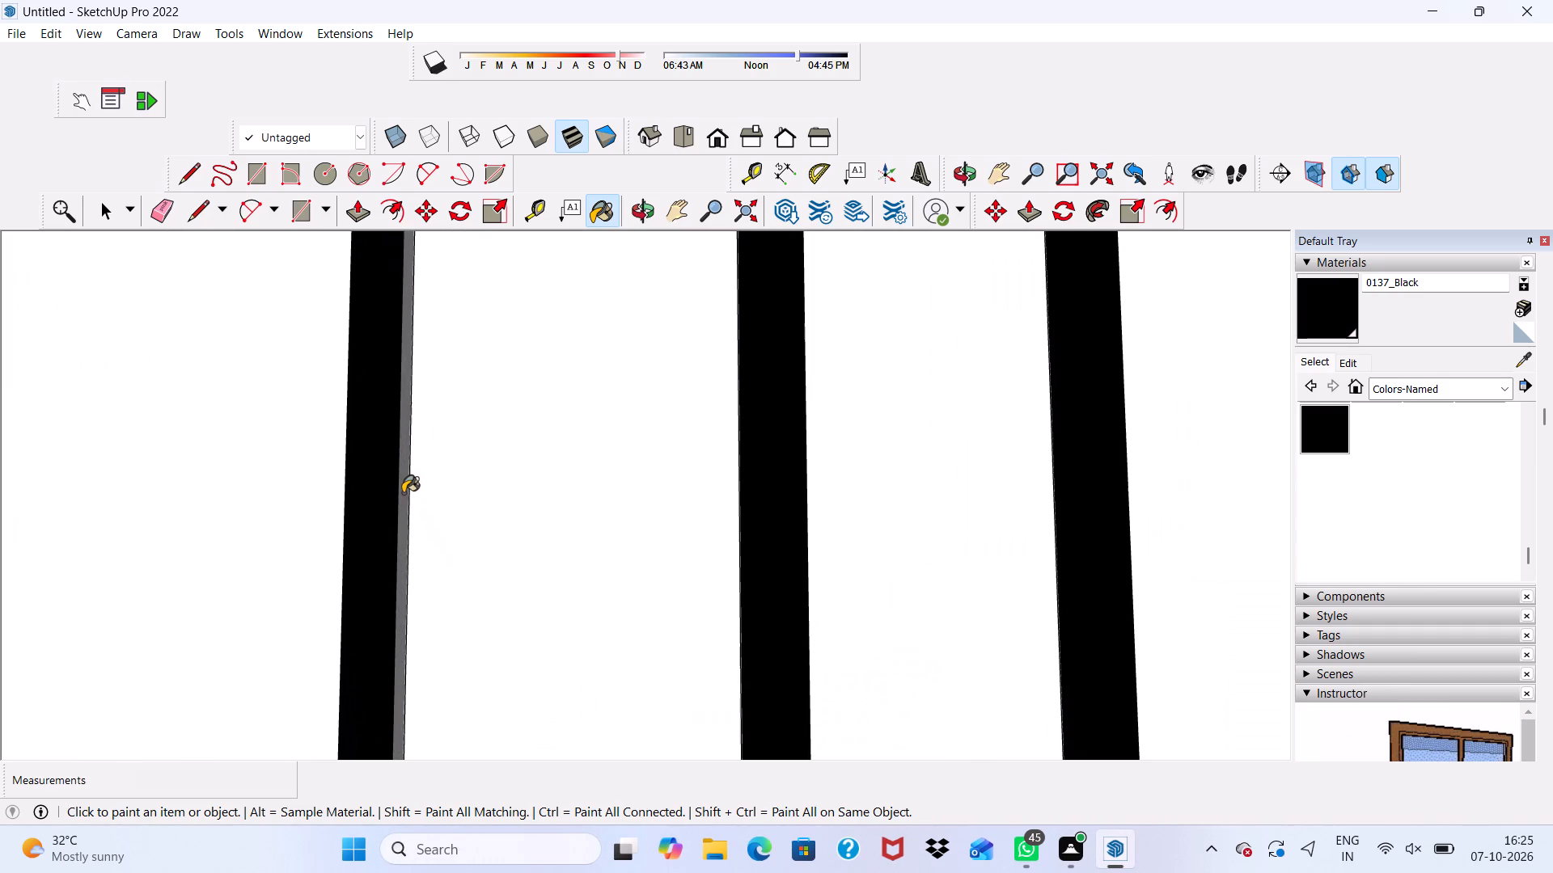
{"action": "left_click", "coordinate": [402, 493]}
{"action": "scroll", "coordinate": [439, 507], "scroll_direction": "down", "scroll_amount": 5}
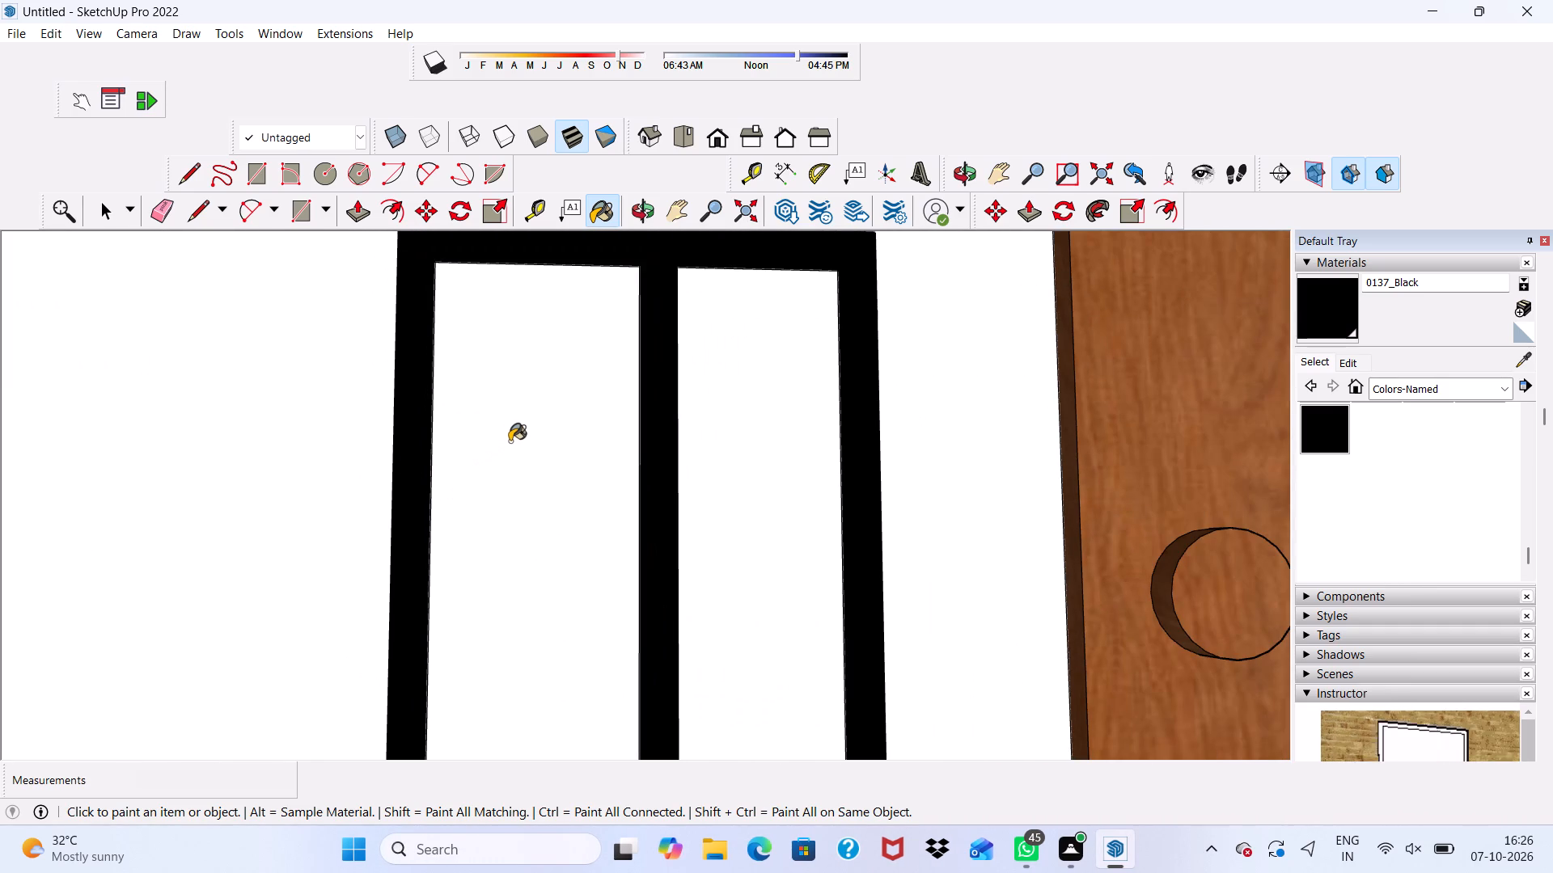
Paint the bottom rail's upper faces in both panes of the third-from-top window frame 0137_Black.
{"action": "scroll", "coordinate": [510, 441], "scroll_direction": "down", "scroll_amount": 1}
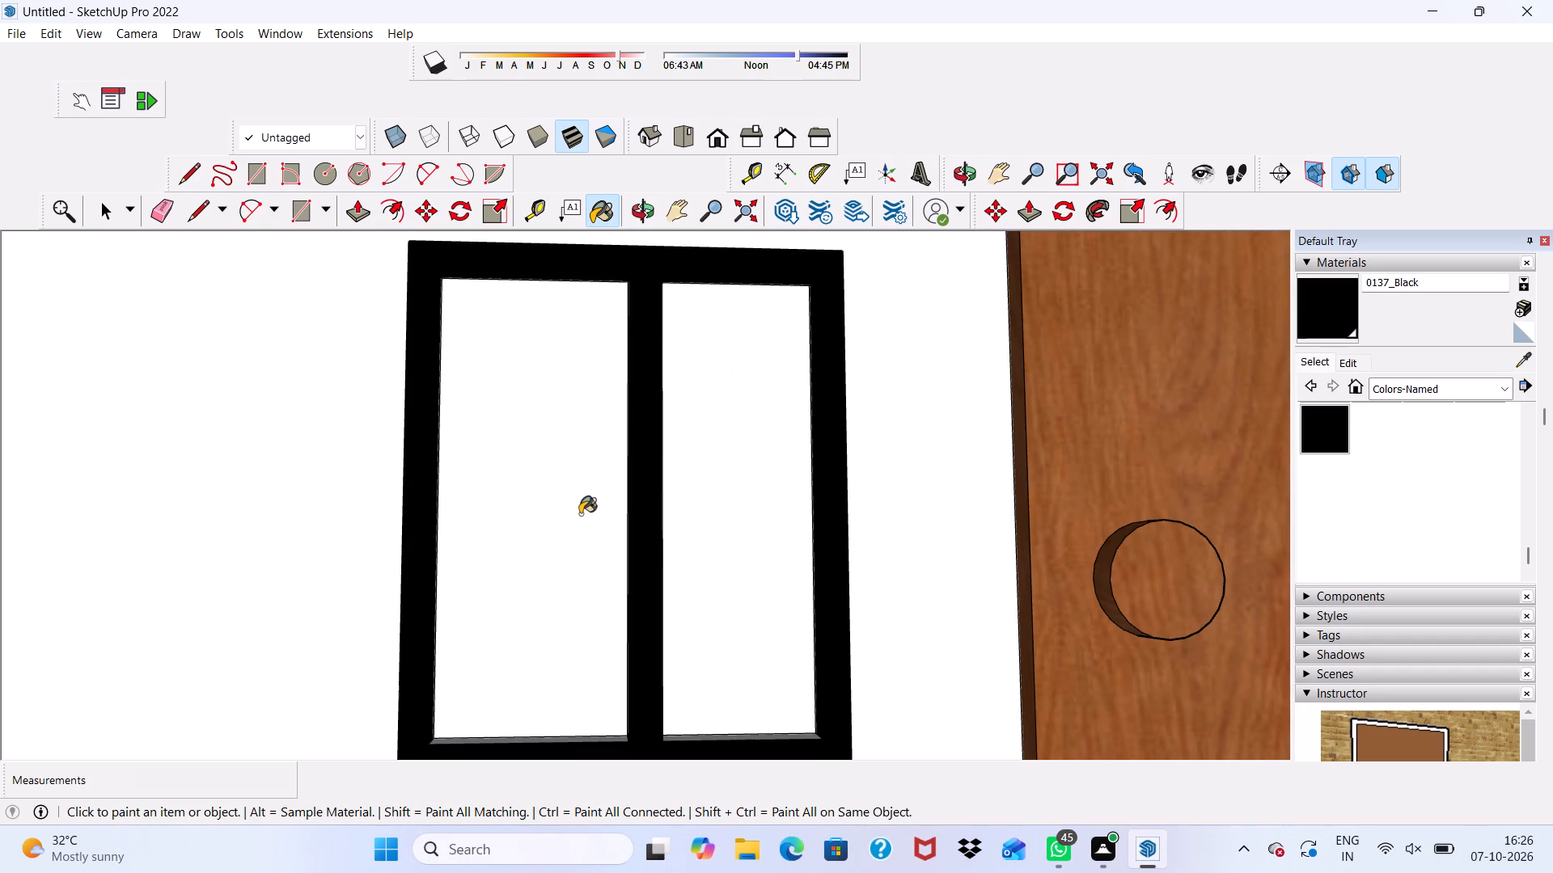
{"action": "scroll", "coordinate": [576, 462], "scroll_direction": "down", "scroll_amount": 1}
{"action": "scroll", "coordinate": [571, 391], "scroll_direction": "down", "scroll_amount": 2}
{"action": "middle_click_drag", "start_coordinate": [631, 486], "coordinate": [658, 667]}
{"action": "scroll", "coordinate": [658, 667], "scroll_direction": "up", "scroll_amount": 7}
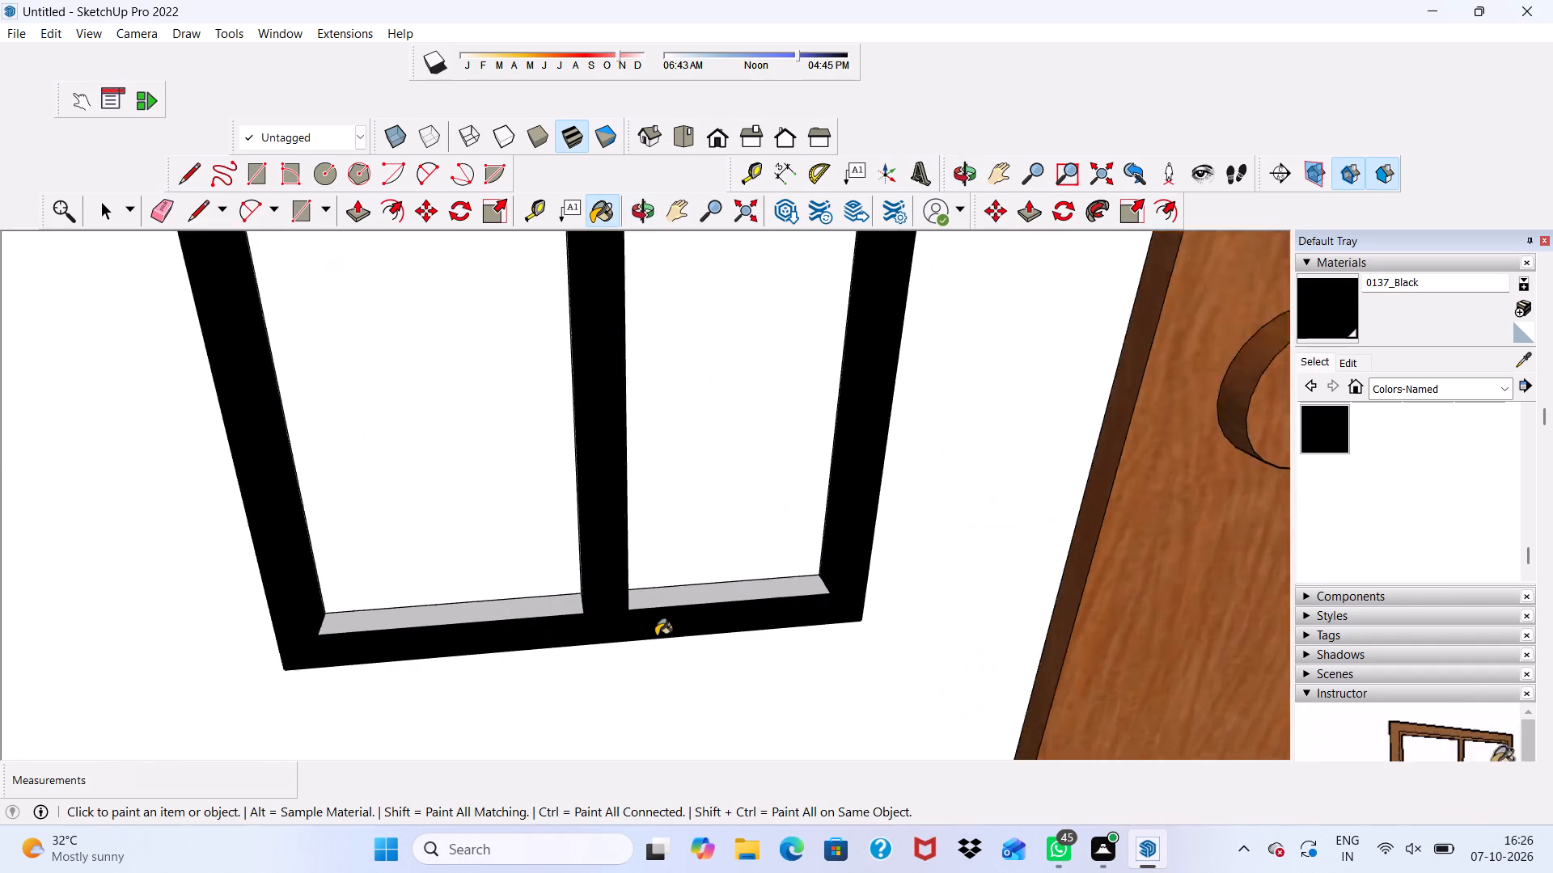
{"action": "scroll", "coordinate": [656, 636], "scroll_direction": "up", "scroll_amount": 2}
{"action": "left_click", "coordinate": [660, 577]}
{"action": "left_click", "coordinate": [488, 595]}
Paint the outer right side face of the third-from-top window frame 0137_Black.
{"action": "scroll", "coordinate": [486, 593], "scroll_direction": "down", "scroll_amount": 7}
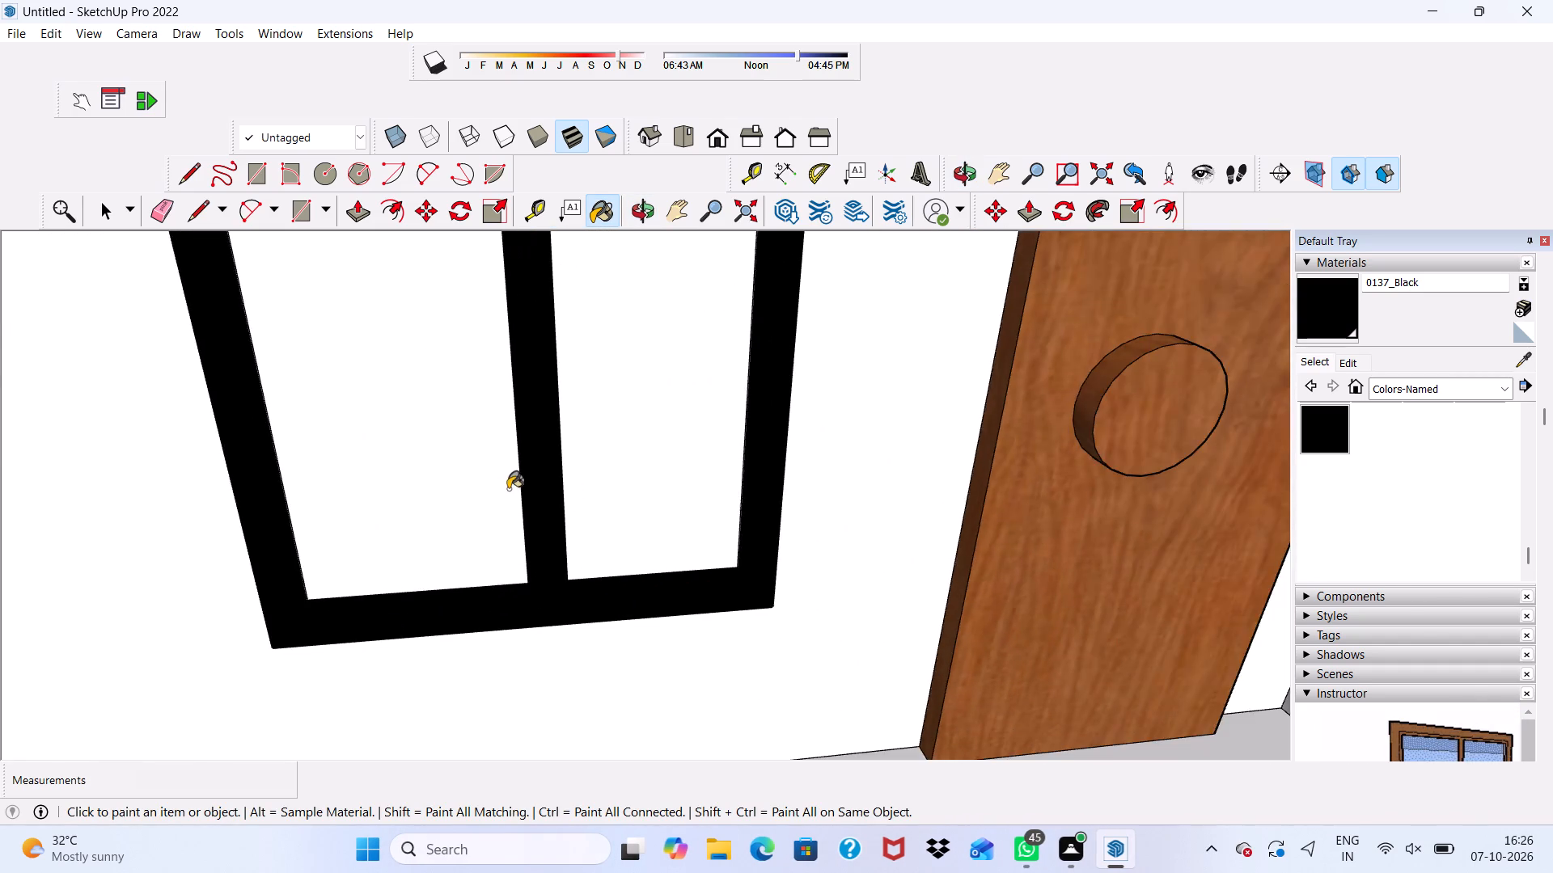
{"action": "scroll", "coordinate": [508, 489], "scroll_direction": "down", "scroll_amount": 2}
{"action": "scroll", "coordinate": [691, 430], "scroll_direction": "up", "scroll_amount": 3}
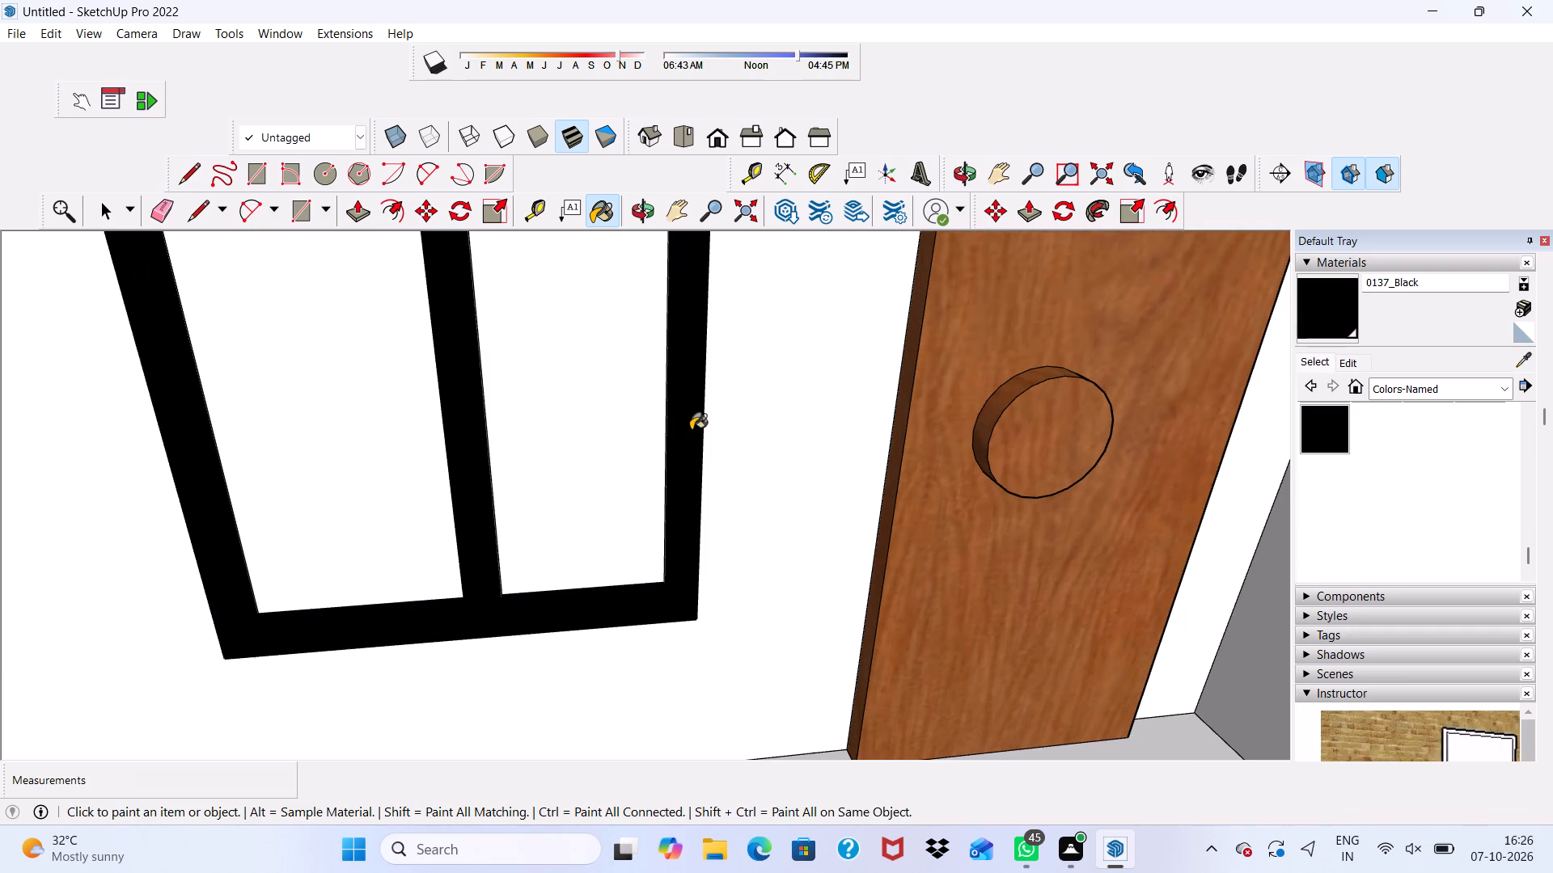
{"action": "middle_click_drag", "start_coordinate": [691, 430], "coordinate": [464, 450]}
{"action": "scroll", "coordinate": [685, 433], "scroll_direction": "up", "scroll_amount": 4}
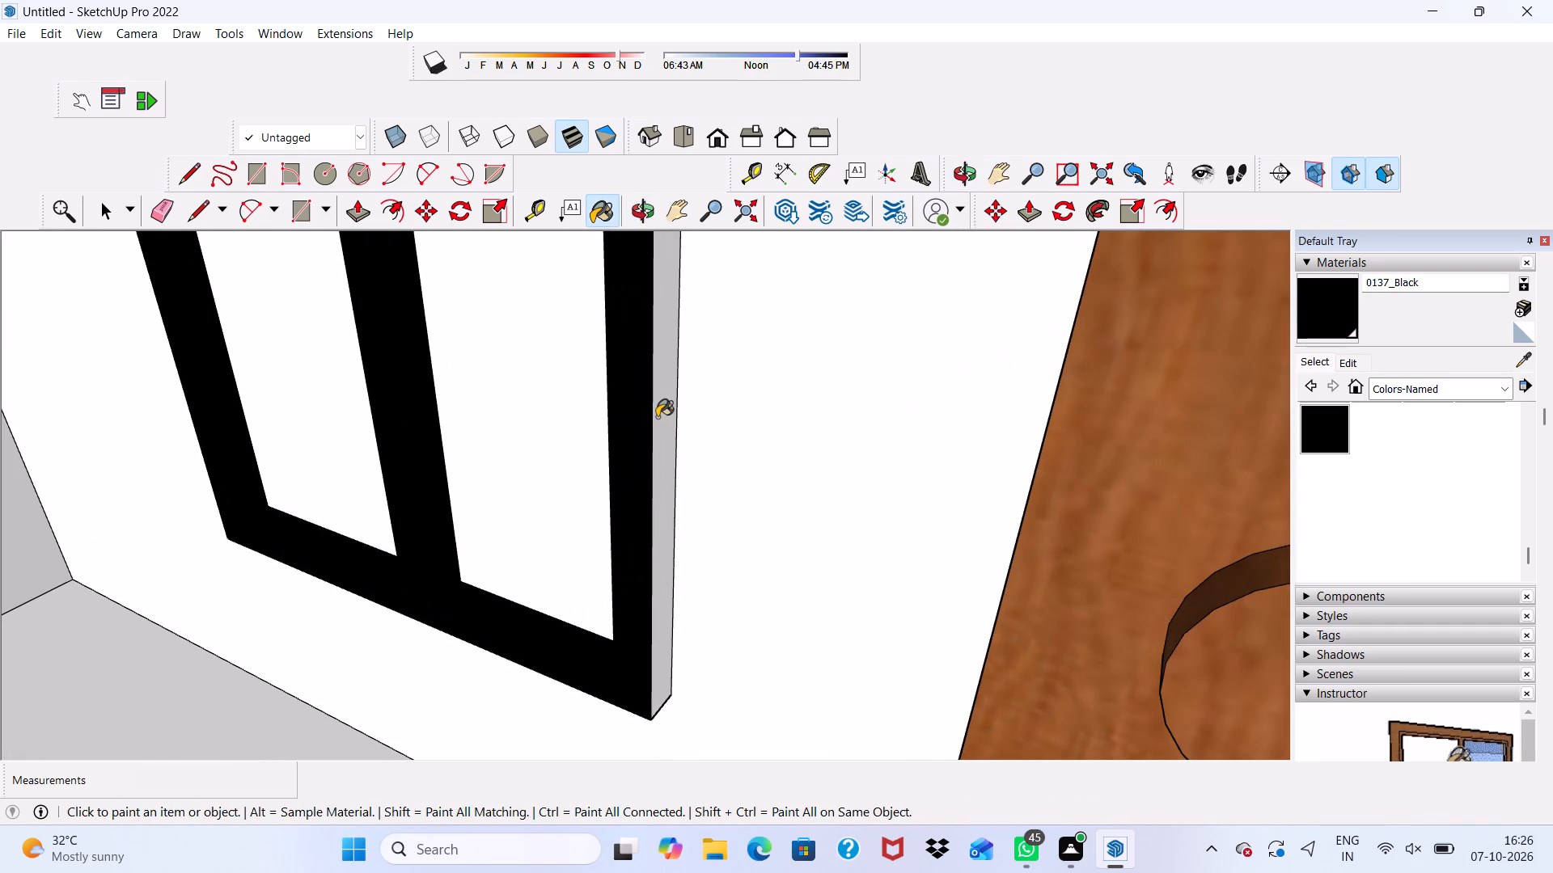
{"action": "left_click", "coordinate": [657, 417]}
Paint the outer top face of the third-from-top window frame 0137_Black.
{"action": "scroll", "coordinate": [673, 471], "scroll_direction": "down", "scroll_amount": 4}
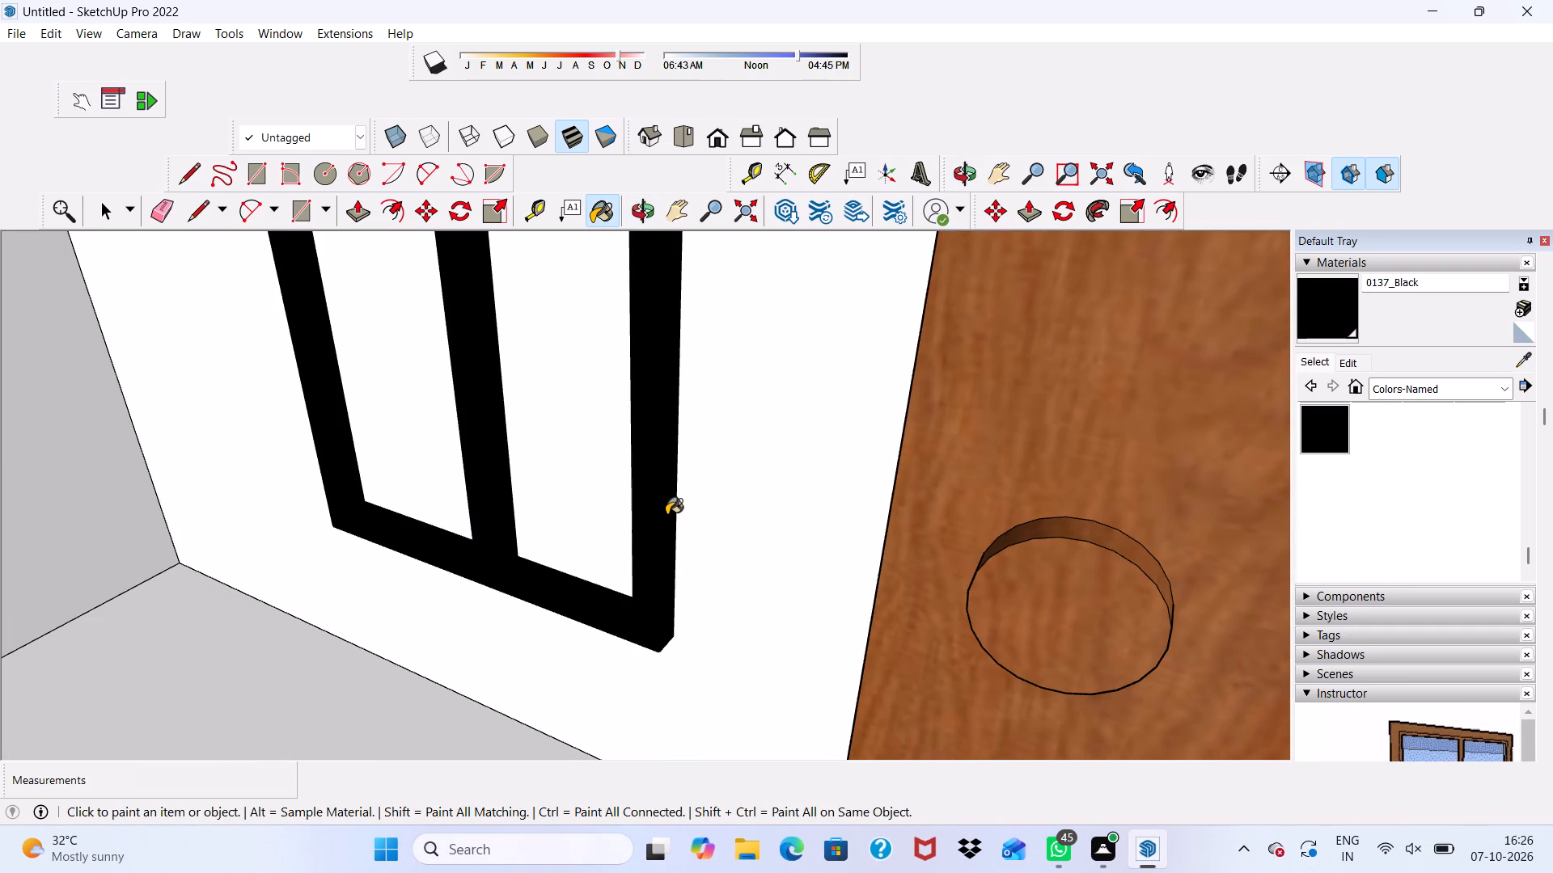
{"action": "scroll", "coordinate": [677, 498], "scroll_direction": "down", "scroll_amount": 4}
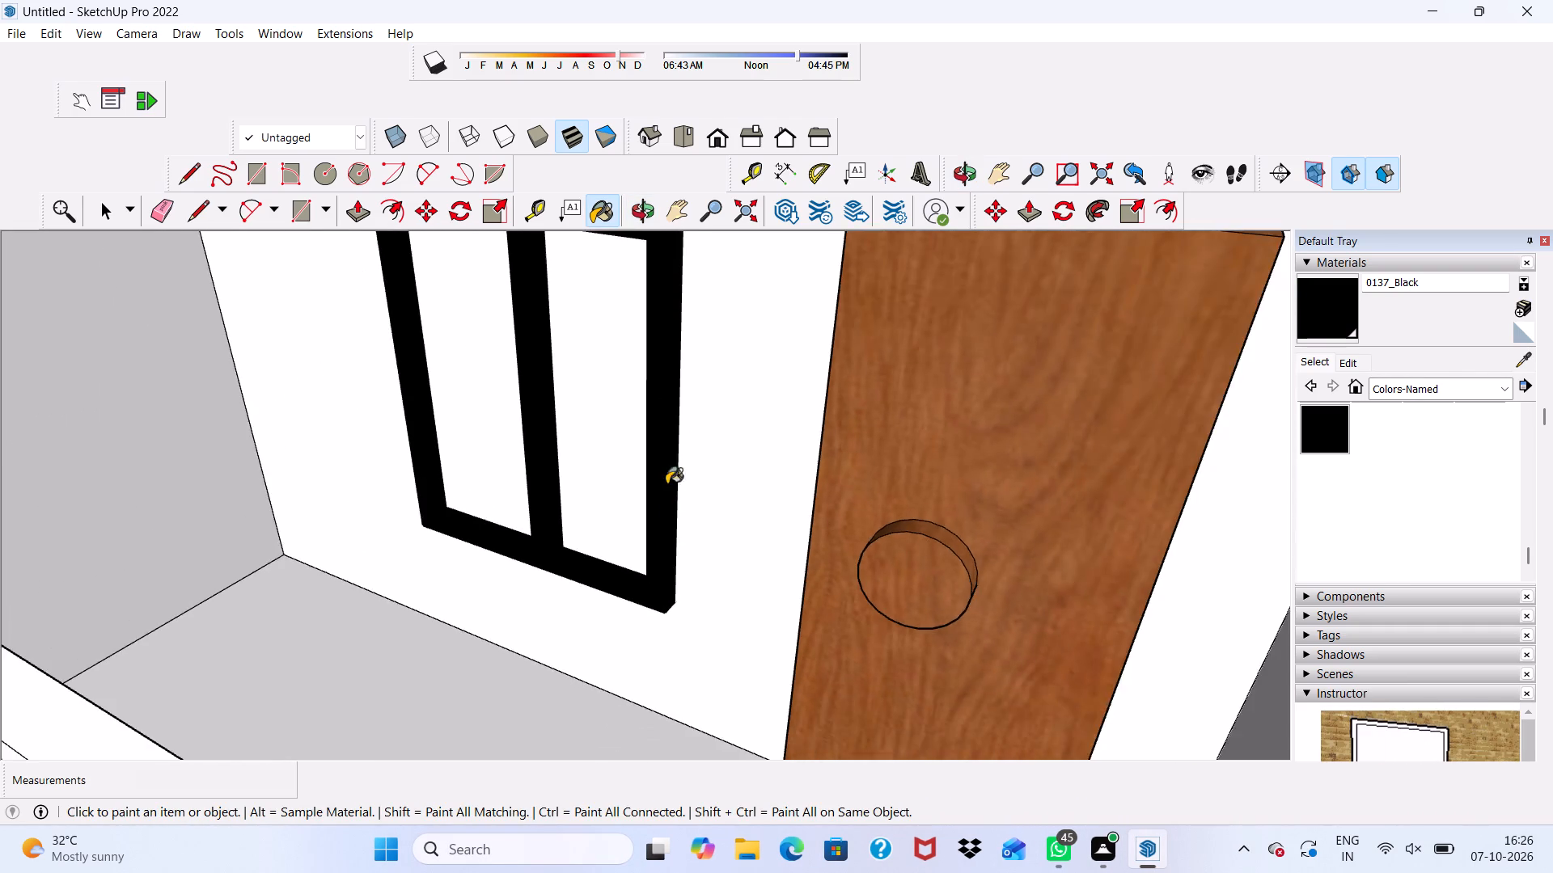
{"action": "scroll", "coordinate": [666, 484], "scroll_direction": "down", "scroll_amount": 3}
{"action": "scroll", "coordinate": [589, 287], "scroll_direction": "up", "scroll_amount": 6}
{"action": "scroll", "coordinate": [597, 277], "scroll_direction": "down", "scroll_amount": 5}
{"action": "scroll", "coordinate": [605, 206], "scroll_direction": "up", "scroll_amount": 4}
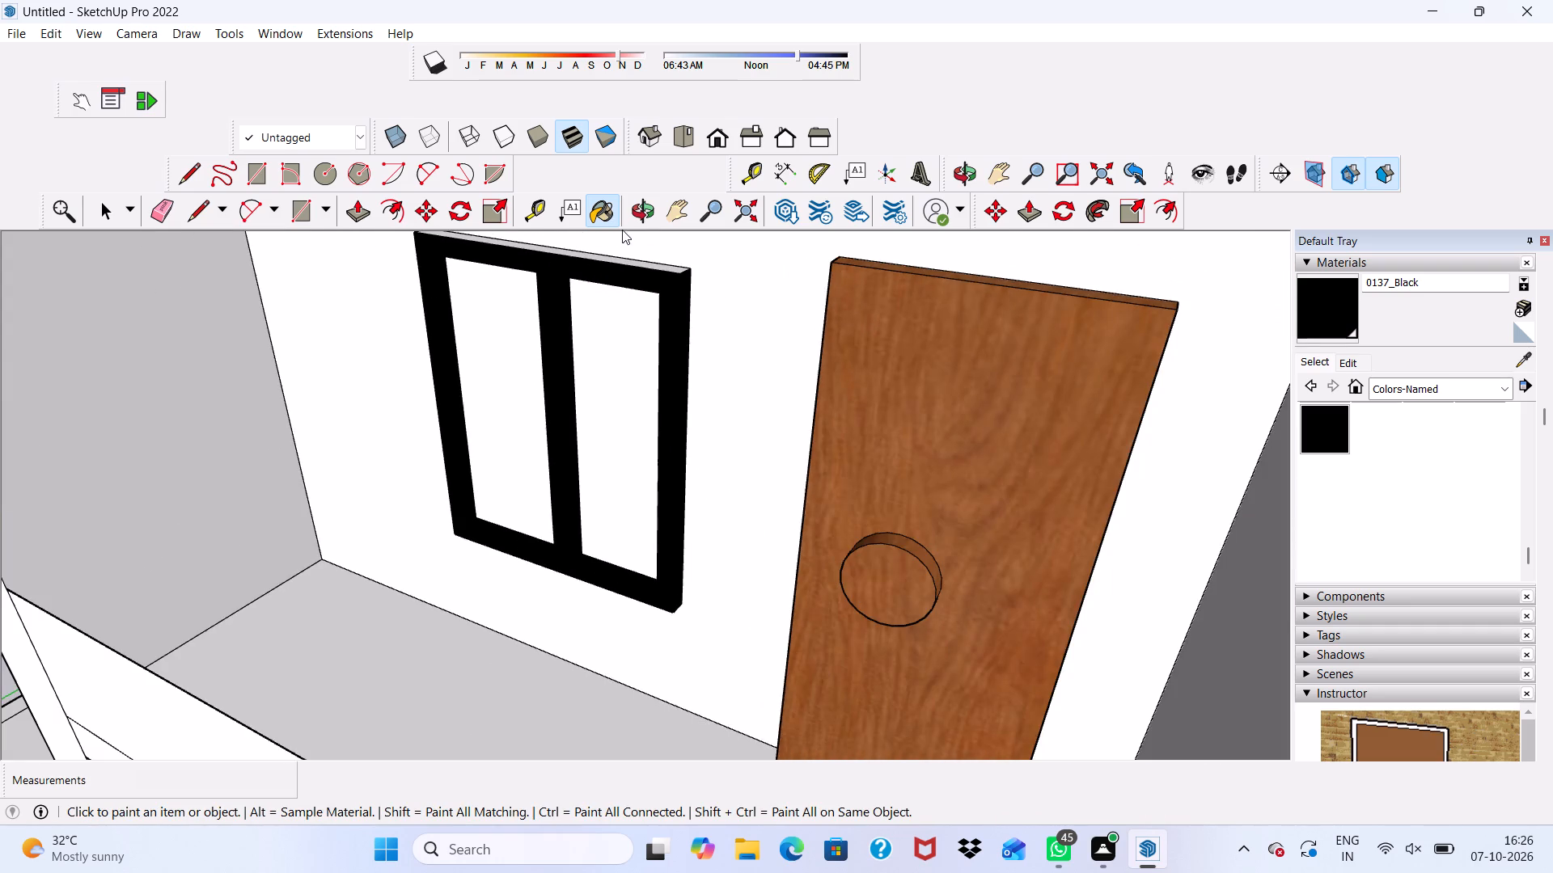
{"action": "scroll", "coordinate": [637, 247], "scroll_direction": "up", "scroll_amount": 4}
{"action": "left_click", "coordinate": [645, 275]}
Paint the outer left side face of the third-from-top window frame 0137_Black.
{"action": "scroll", "coordinate": [621, 391], "scroll_direction": "down", "scroll_amount": 1}
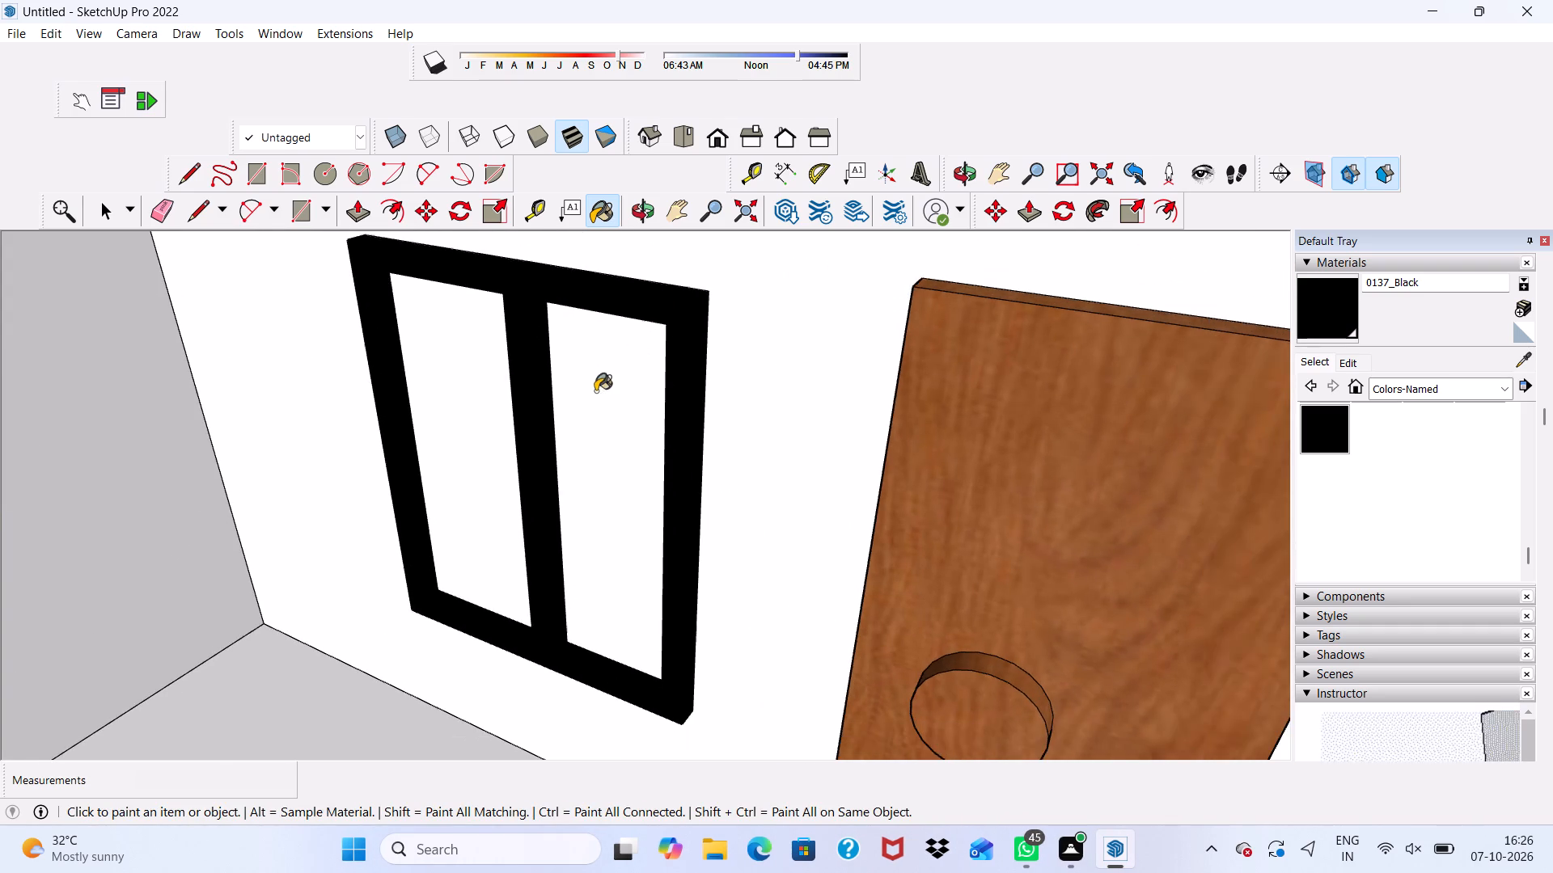
{"action": "scroll", "coordinate": [585, 403], "scroll_direction": "down", "scroll_amount": 4}
{"action": "middle_click_drag", "start_coordinate": [523, 432], "coordinate": [899, 382]}
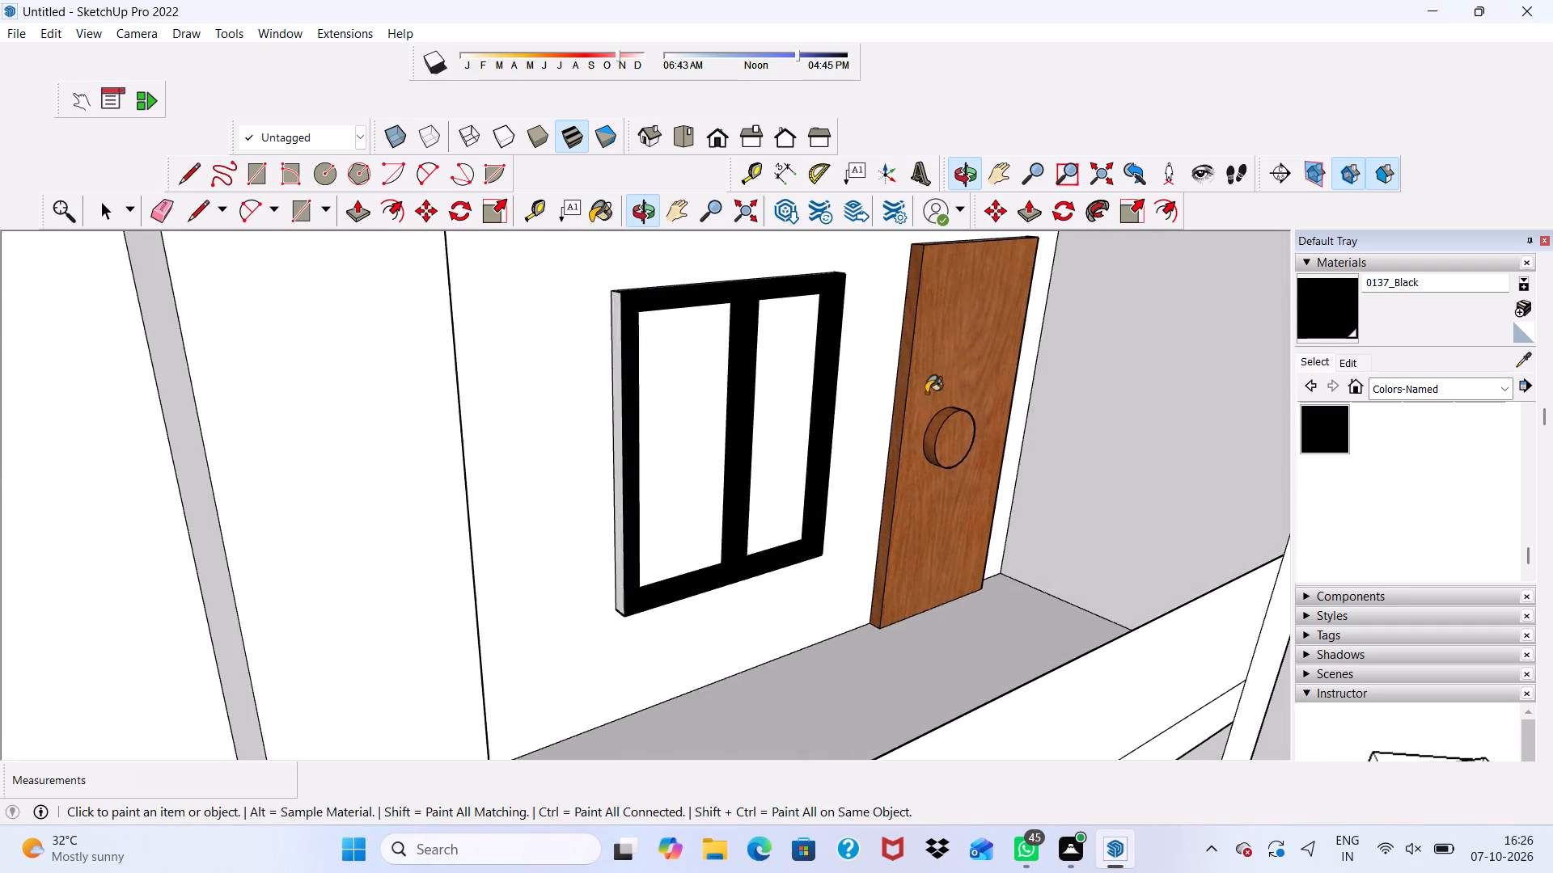
{"action": "scroll", "coordinate": [566, 428], "scroll_direction": "up", "scroll_amount": 4}
{"action": "scroll", "coordinate": [620, 397], "scroll_direction": "down", "scroll_amount": 1}
{"action": "left_click", "coordinate": [639, 393]}
Paint the front face of the left column's fourth-from-top window frame, one floor below, 0137_Black.
{"action": "scroll", "coordinate": [636, 403], "scroll_direction": "down", "scroll_amount": 6}
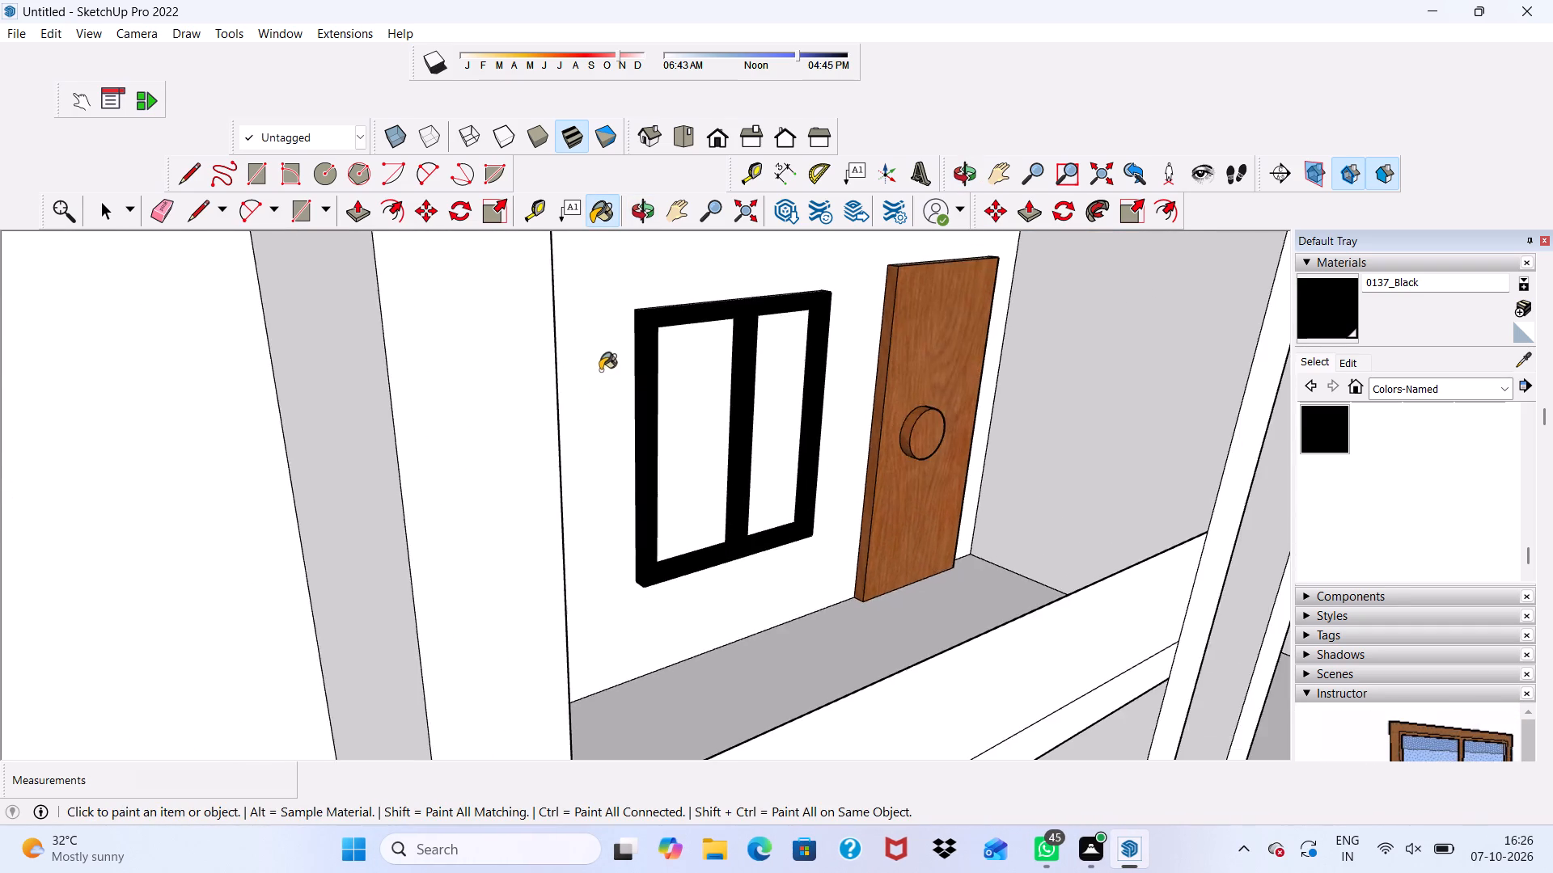
{"action": "scroll", "coordinate": [600, 370], "scroll_direction": "down", "scroll_amount": 3}
{"action": "middle_click_drag", "start_coordinate": [698, 470], "coordinate": [514, 303]}
{"action": "scroll", "coordinate": [501, 252], "scroll_direction": "up", "scroll_amount": 4}
{"action": "scroll", "coordinate": [512, 266], "scroll_direction": "down", "scroll_amount": 4}
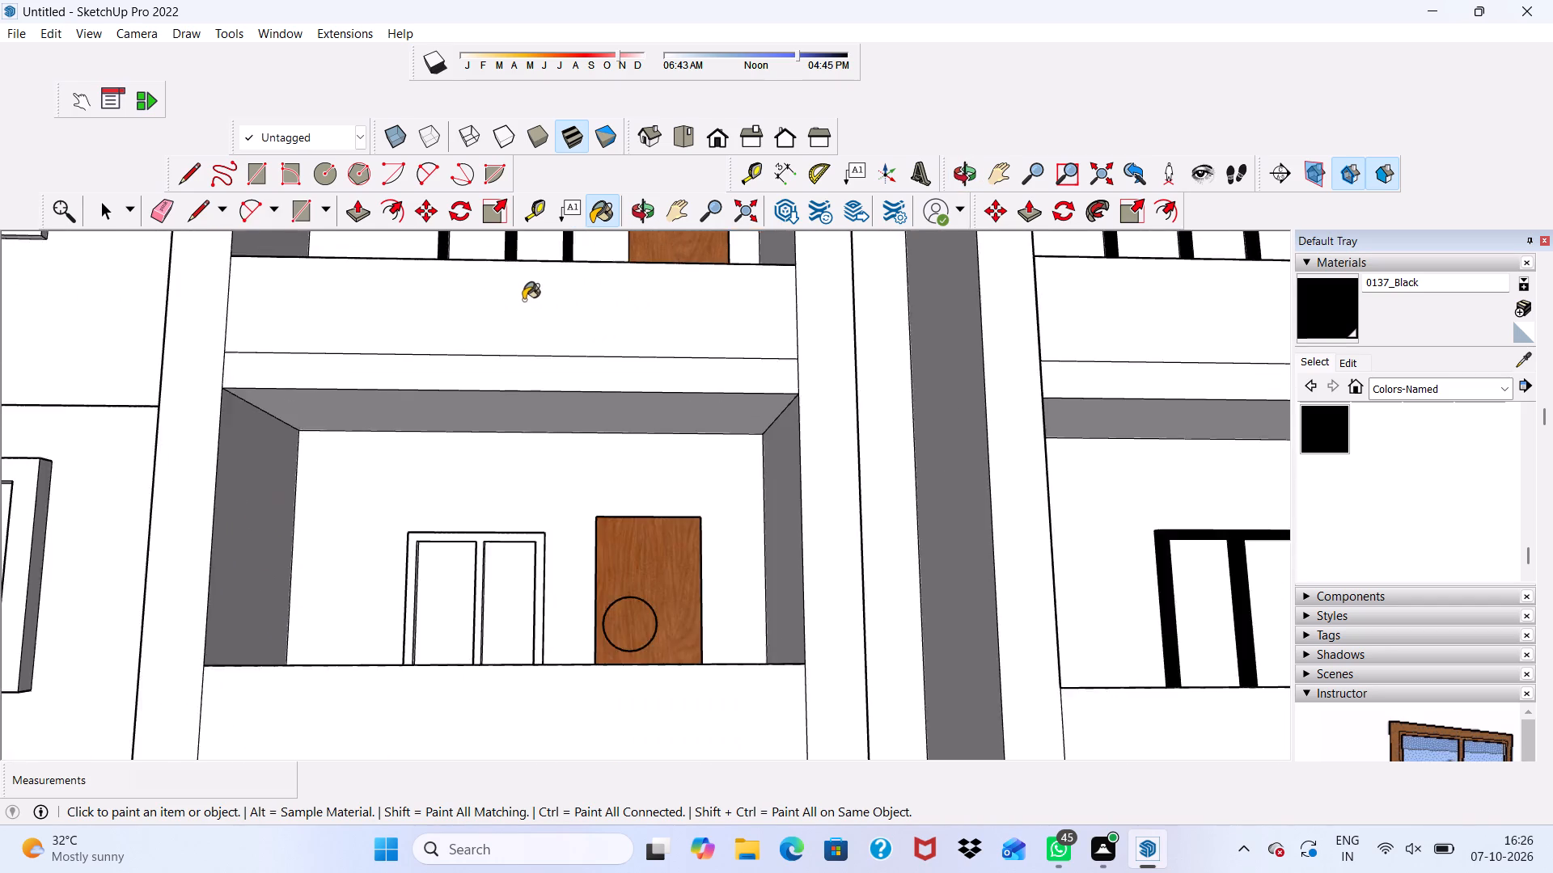
{"action": "scroll", "coordinate": [523, 300], "scroll_direction": "down", "scroll_amount": 3}
{"action": "scroll", "coordinate": [528, 291], "scroll_direction": "up", "scroll_amount": 4}
{"action": "scroll", "coordinate": [531, 316], "scroll_direction": "down", "scroll_amount": 1}
{"action": "middle_click_drag", "start_coordinate": [559, 410], "coordinate": [578, 504]}
{"action": "scroll", "coordinate": [522, 350], "scroll_direction": "up", "scroll_amount": 4}
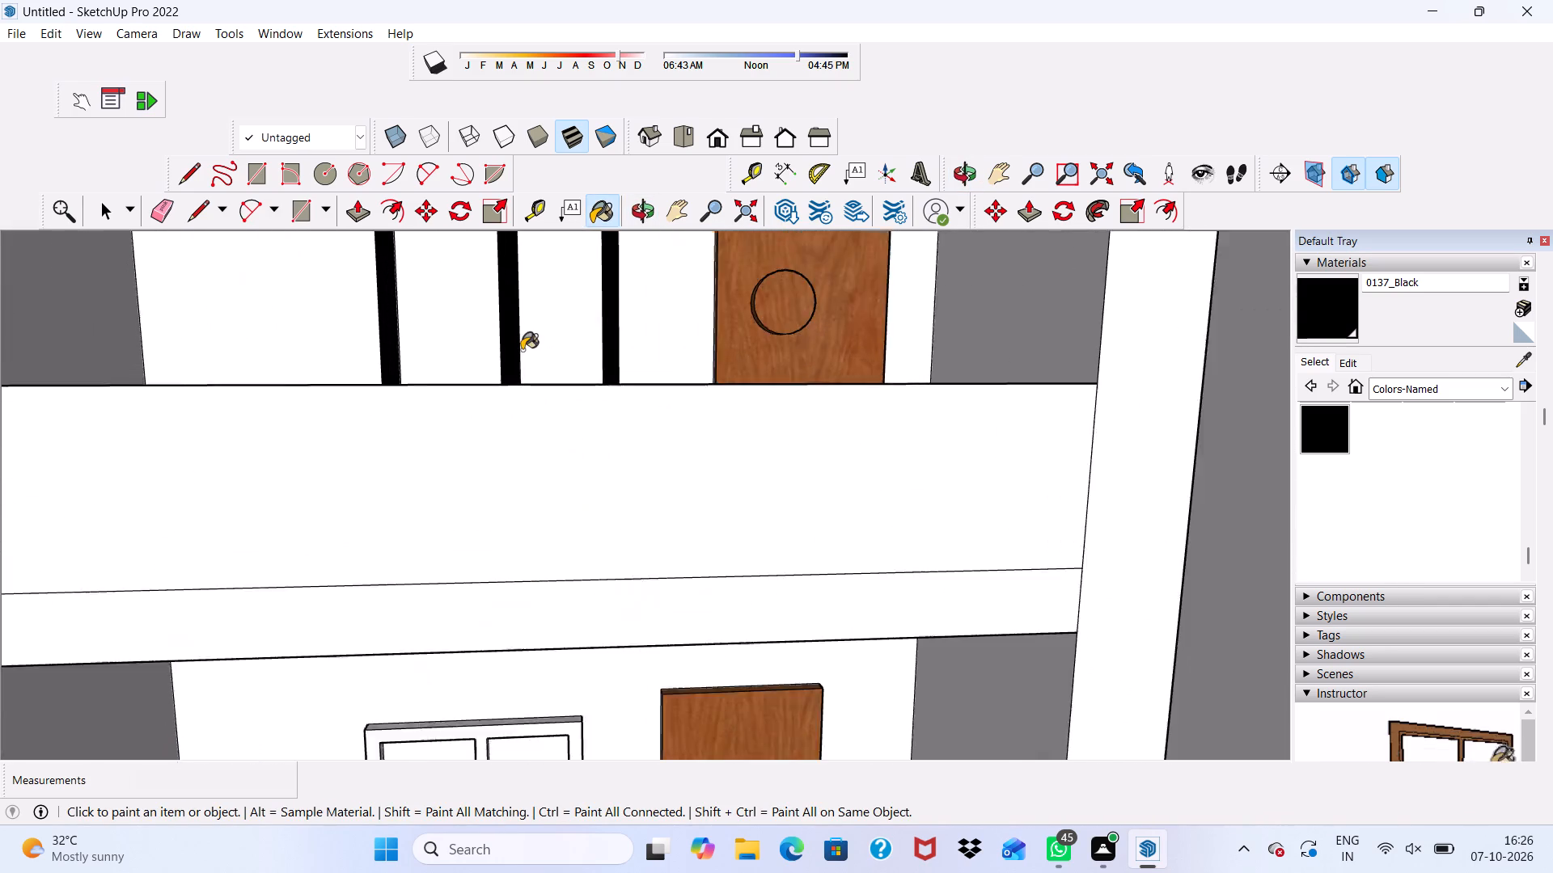
{"action": "scroll", "coordinate": [522, 350], "scroll_direction": "down", "scroll_amount": 1}
{"action": "scroll", "coordinate": [514, 331], "scroll_direction": "up", "scroll_amount": 6}
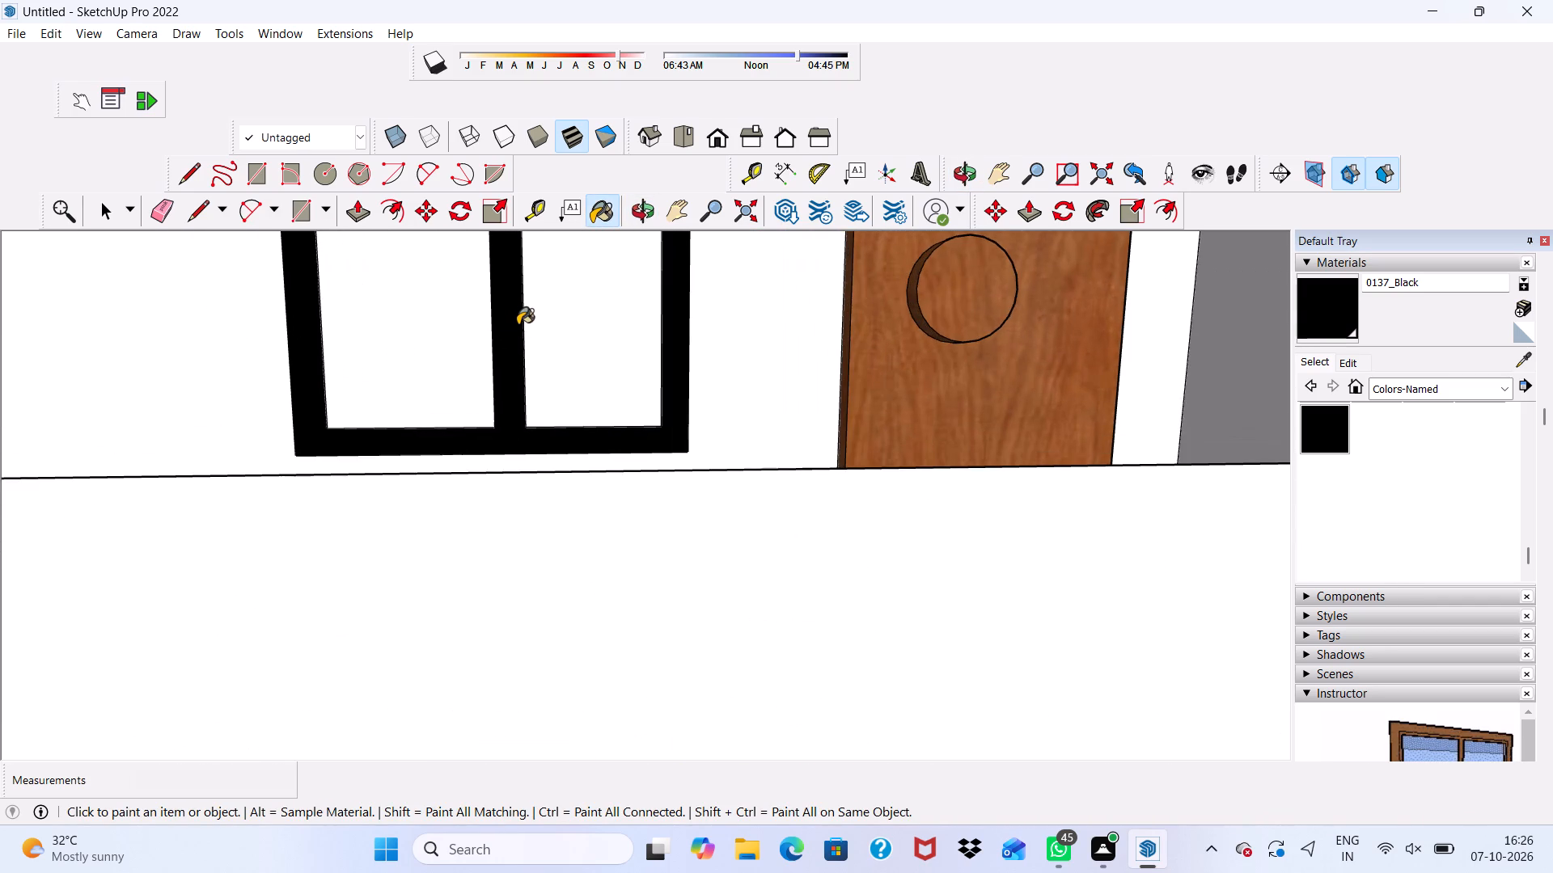
{"action": "scroll", "coordinate": [518, 325], "scroll_direction": "up", "scroll_amount": 4}
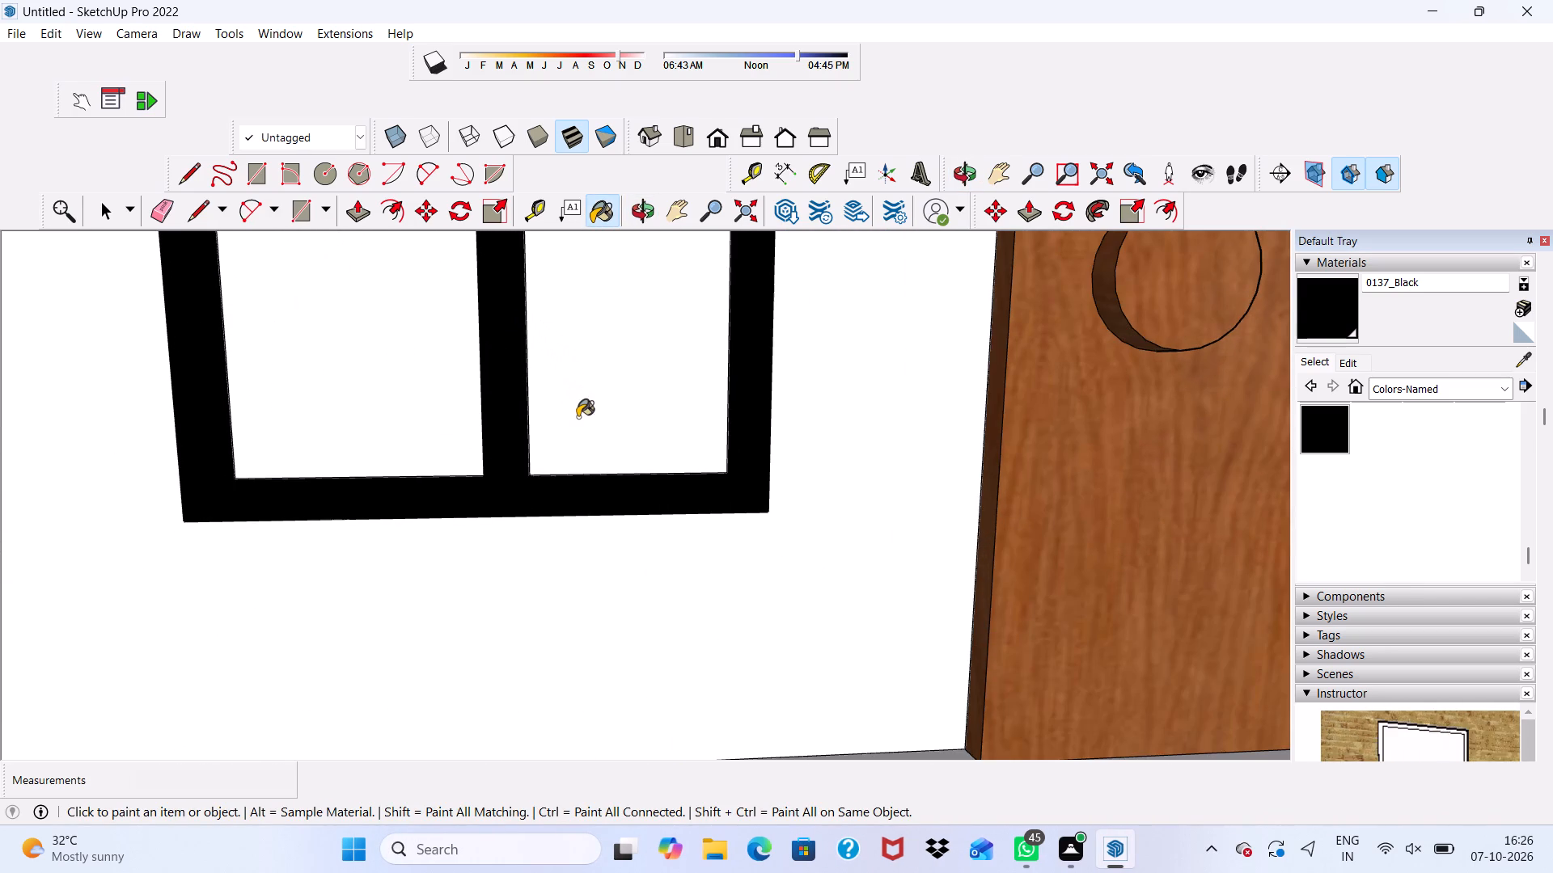
{"action": "scroll", "coordinate": [578, 417], "scroll_direction": "up", "scroll_amount": 1}
{"action": "scroll", "coordinate": [579, 417], "scroll_direction": "down", "scroll_amount": 3}
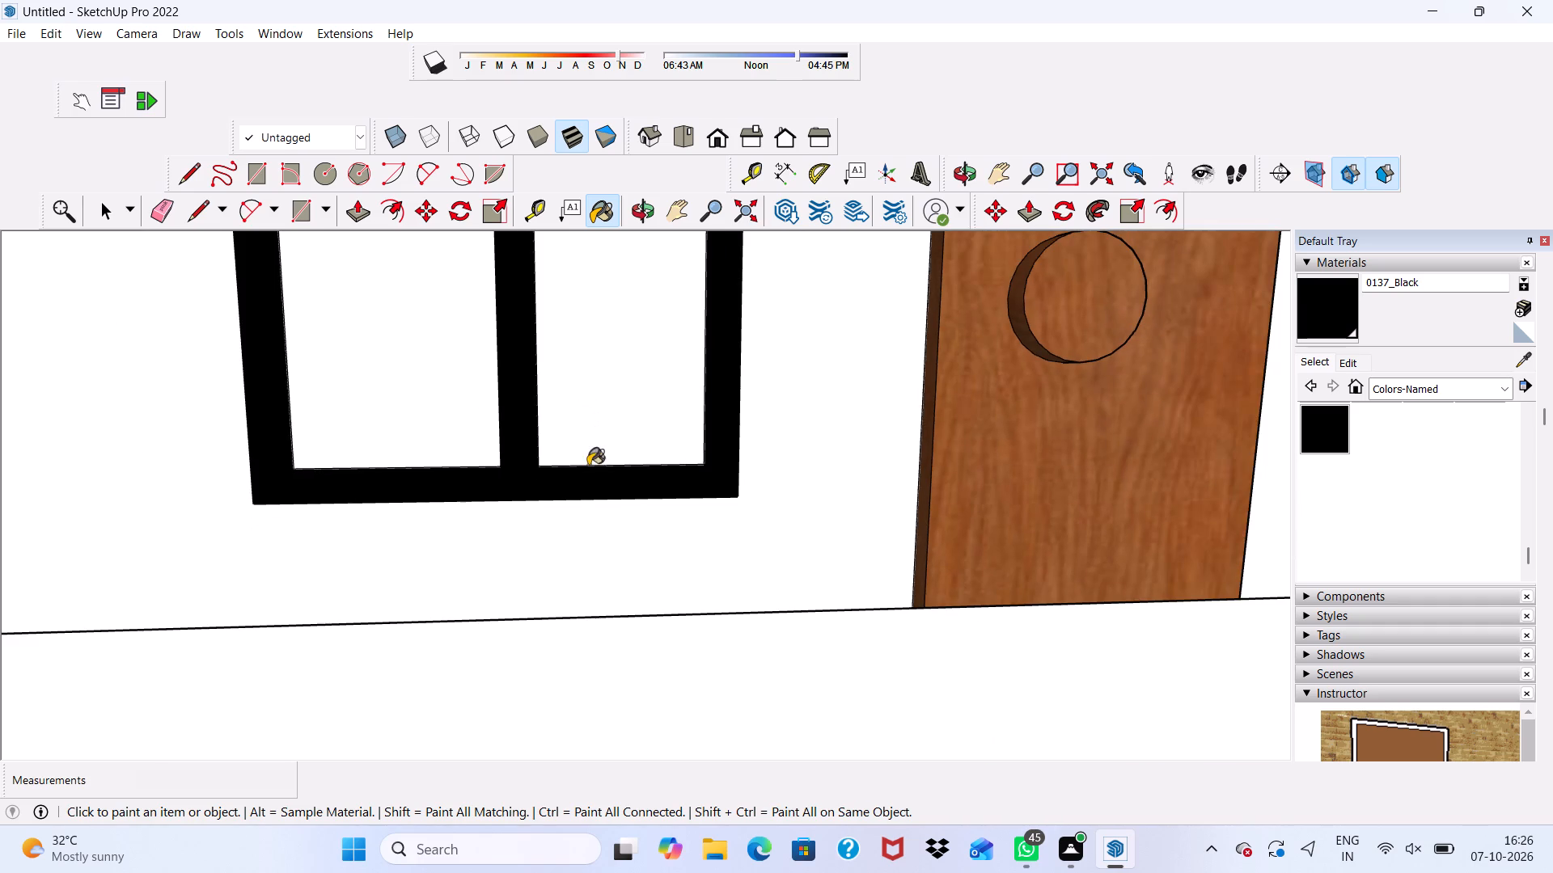
{"action": "middle_click_drag", "start_coordinate": [585, 501], "coordinate": [593, 509]}
{"action": "scroll", "coordinate": [563, 449], "scroll_direction": "up", "scroll_amount": 5}
{"action": "middle_click_drag", "start_coordinate": [573, 466], "coordinate": [602, 538]}
{"action": "scroll", "coordinate": [621, 512], "scroll_direction": "down", "scroll_amount": 4}
{"action": "middle_click_drag", "start_coordinate": [607, 487], "coordinate": [561, 401]}
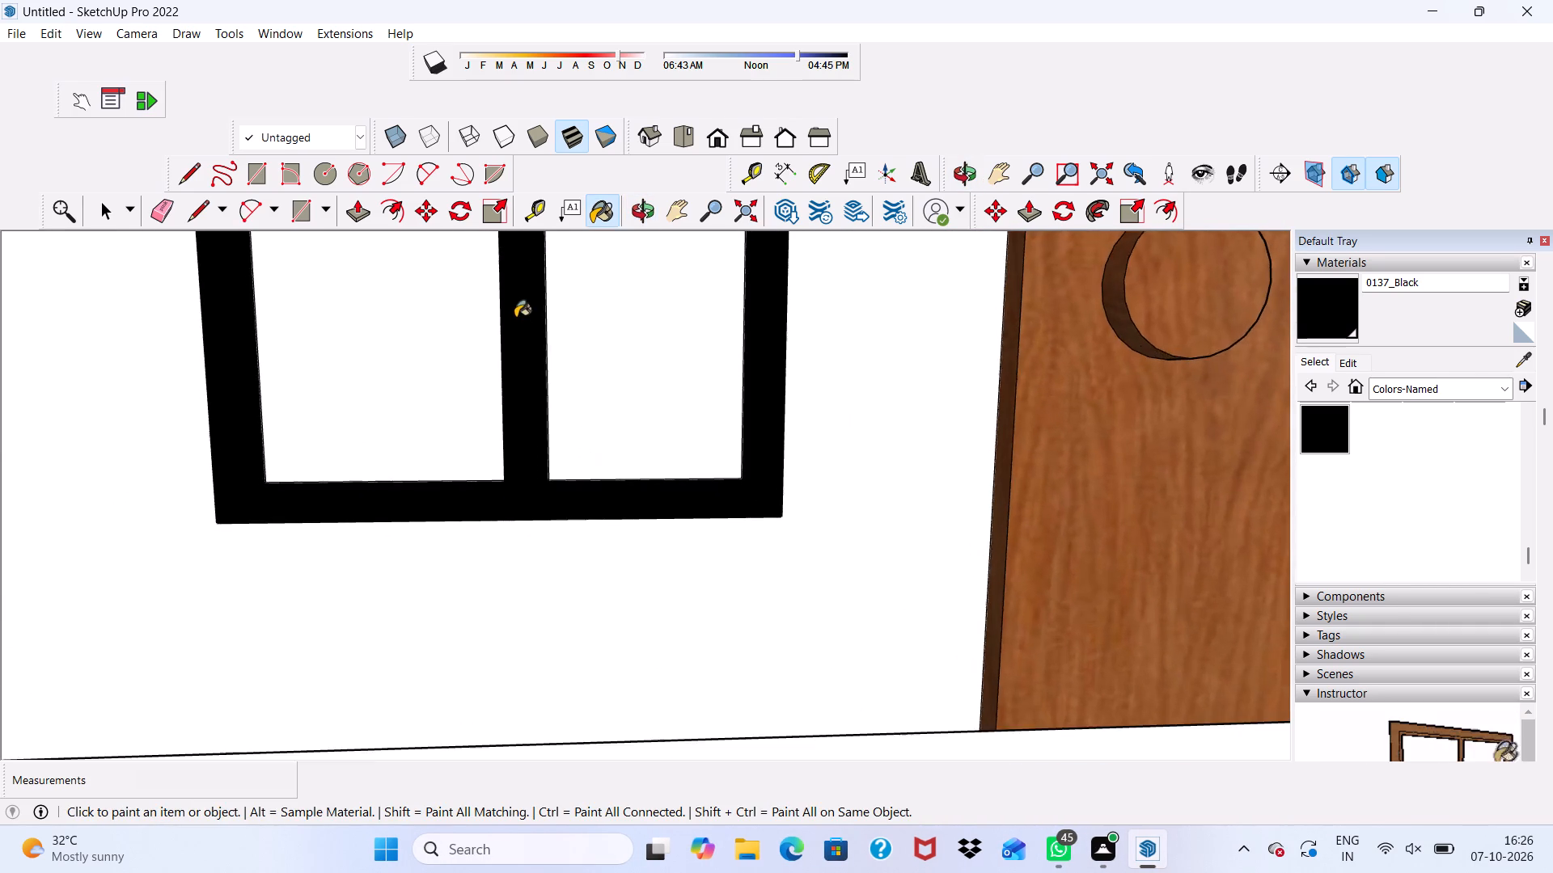
{"action": "scroll", "coordinate": [578, 422], "scroll_direction": "down", "scroll_amount": 16}
{"action": "scroll", "coordinate": [629, 686], "scroll_direction": "up", "scroll_amount": 11}
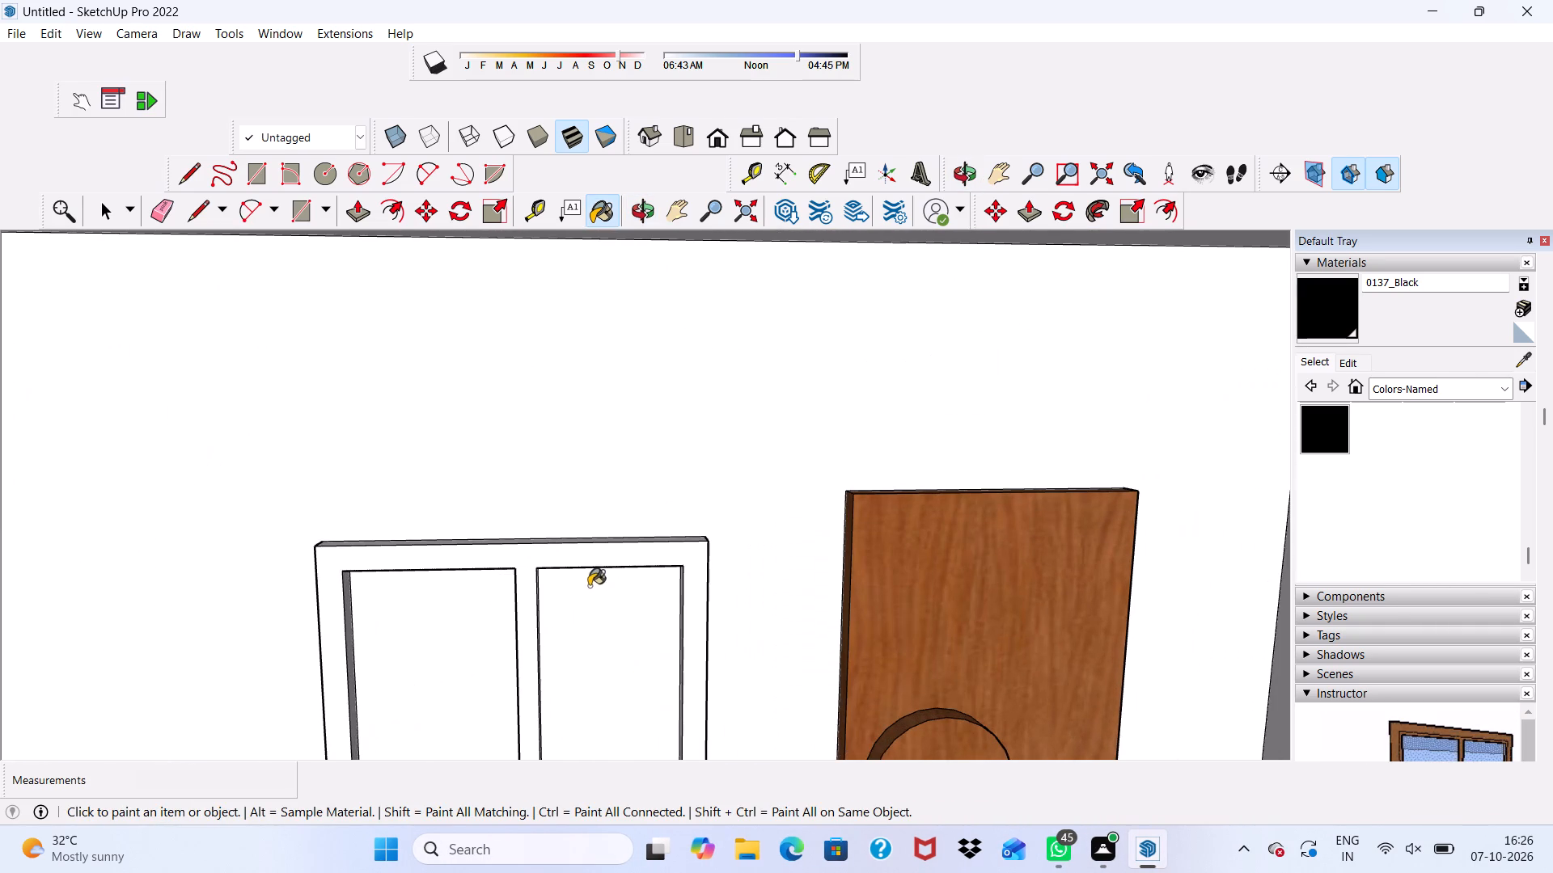
{"action": "left_click", "coordinate": [584, 559]}
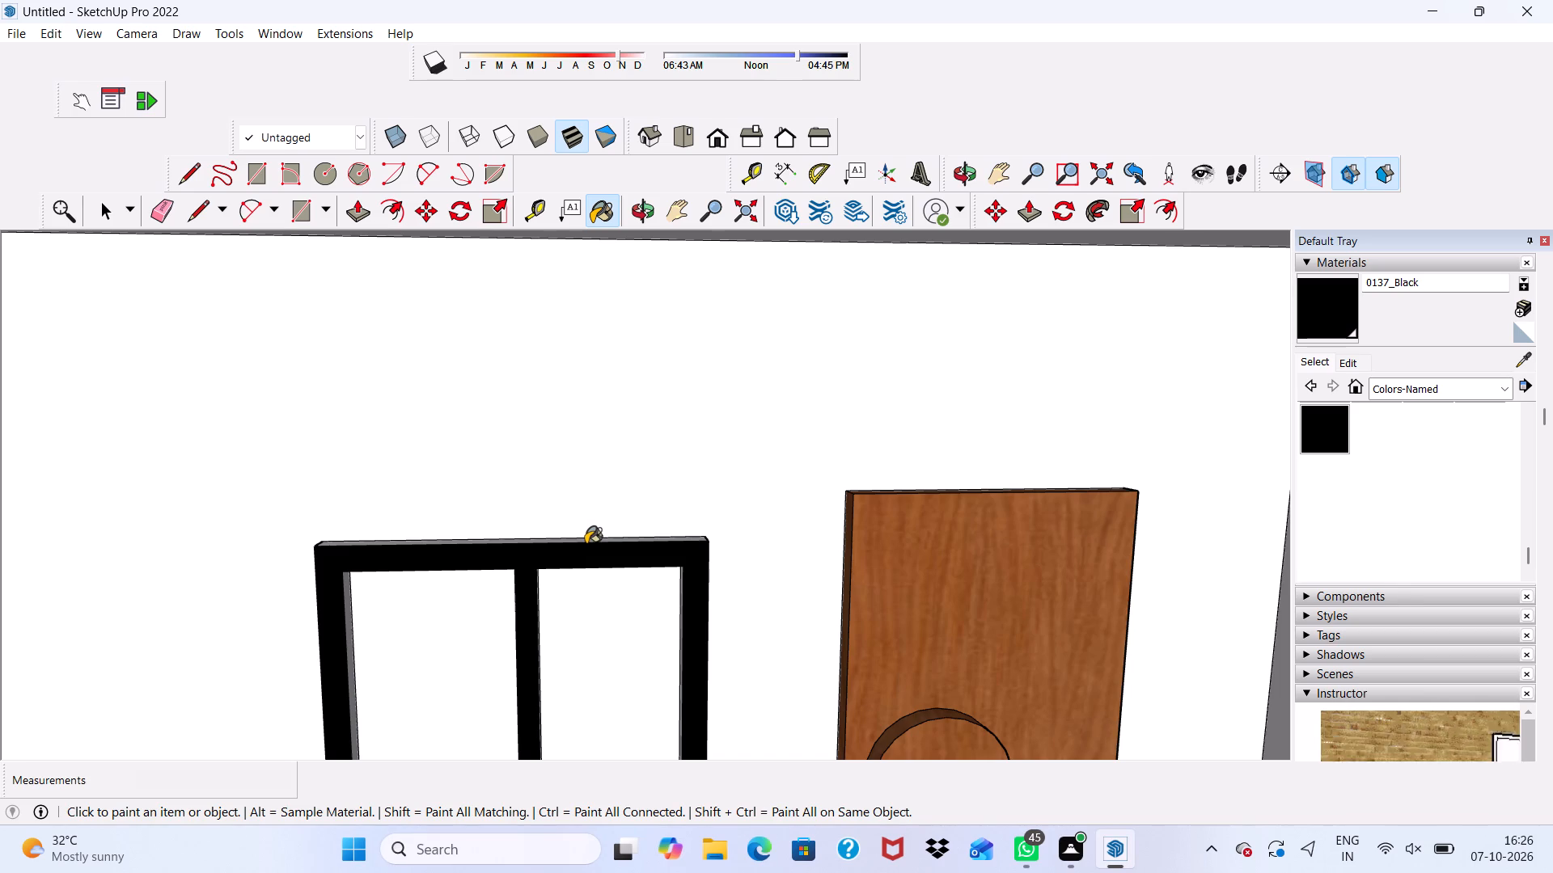
Paint the outer top face and the right jamb's inner face of the fourth-from-top window frame 0137_Black.
{"action": "scroll", "coordinate": [599, 549], "scroll_direction": "up", "scroll_amount": 8}
{"action": "left_click", "coordinate": [597, 529]}
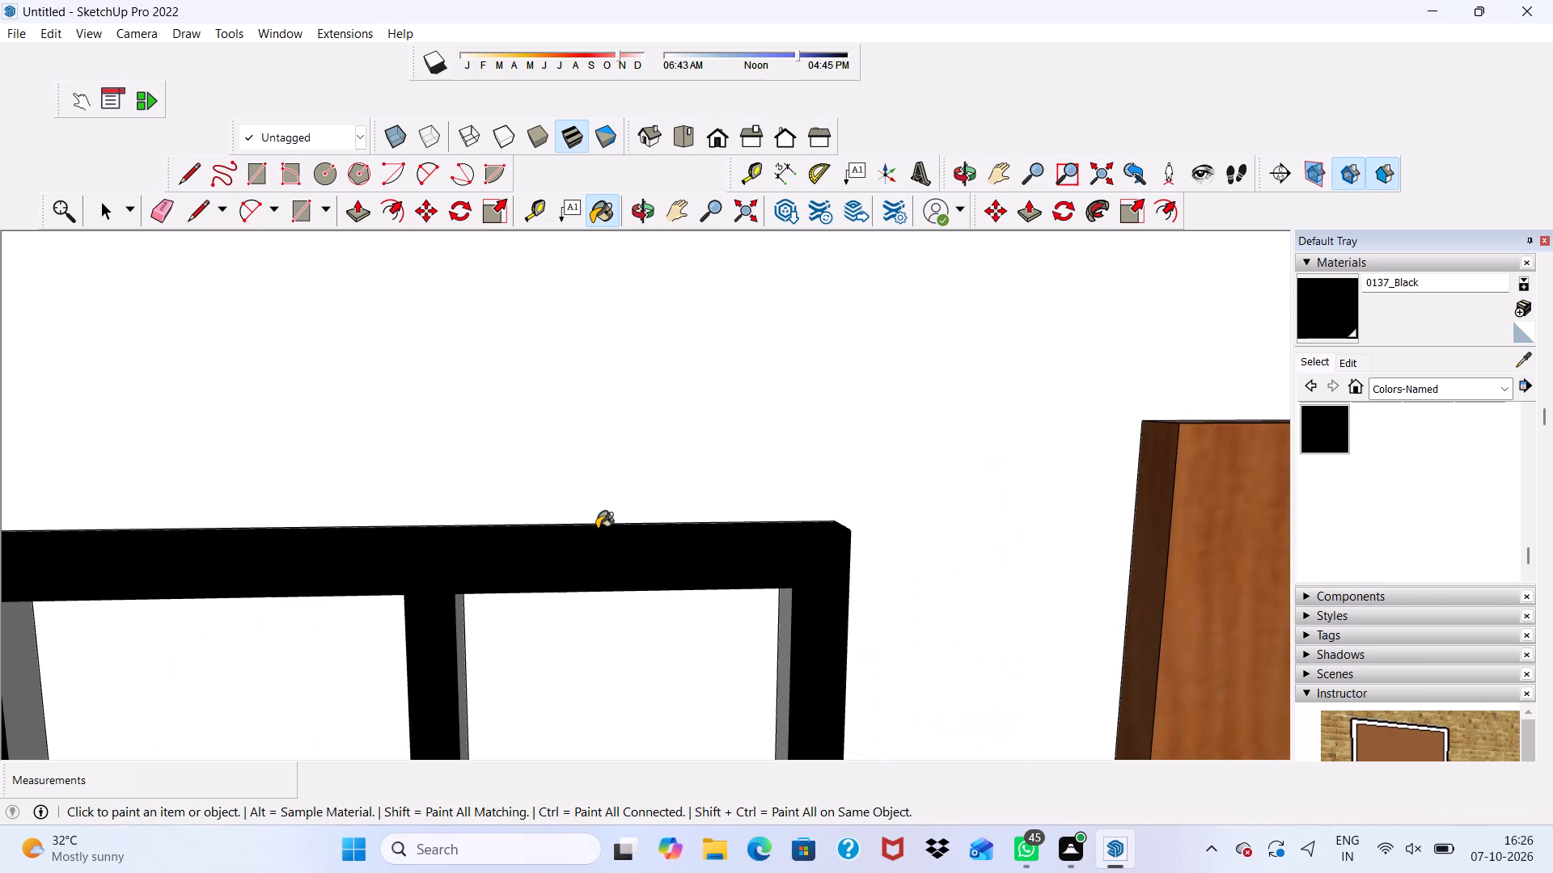
{"action": "scroll", "coordinate": [658, 584], "scroll_direction": "up", "scroll_amount": 2}
{"action": "left_click", "coordinate": [814, 630]}
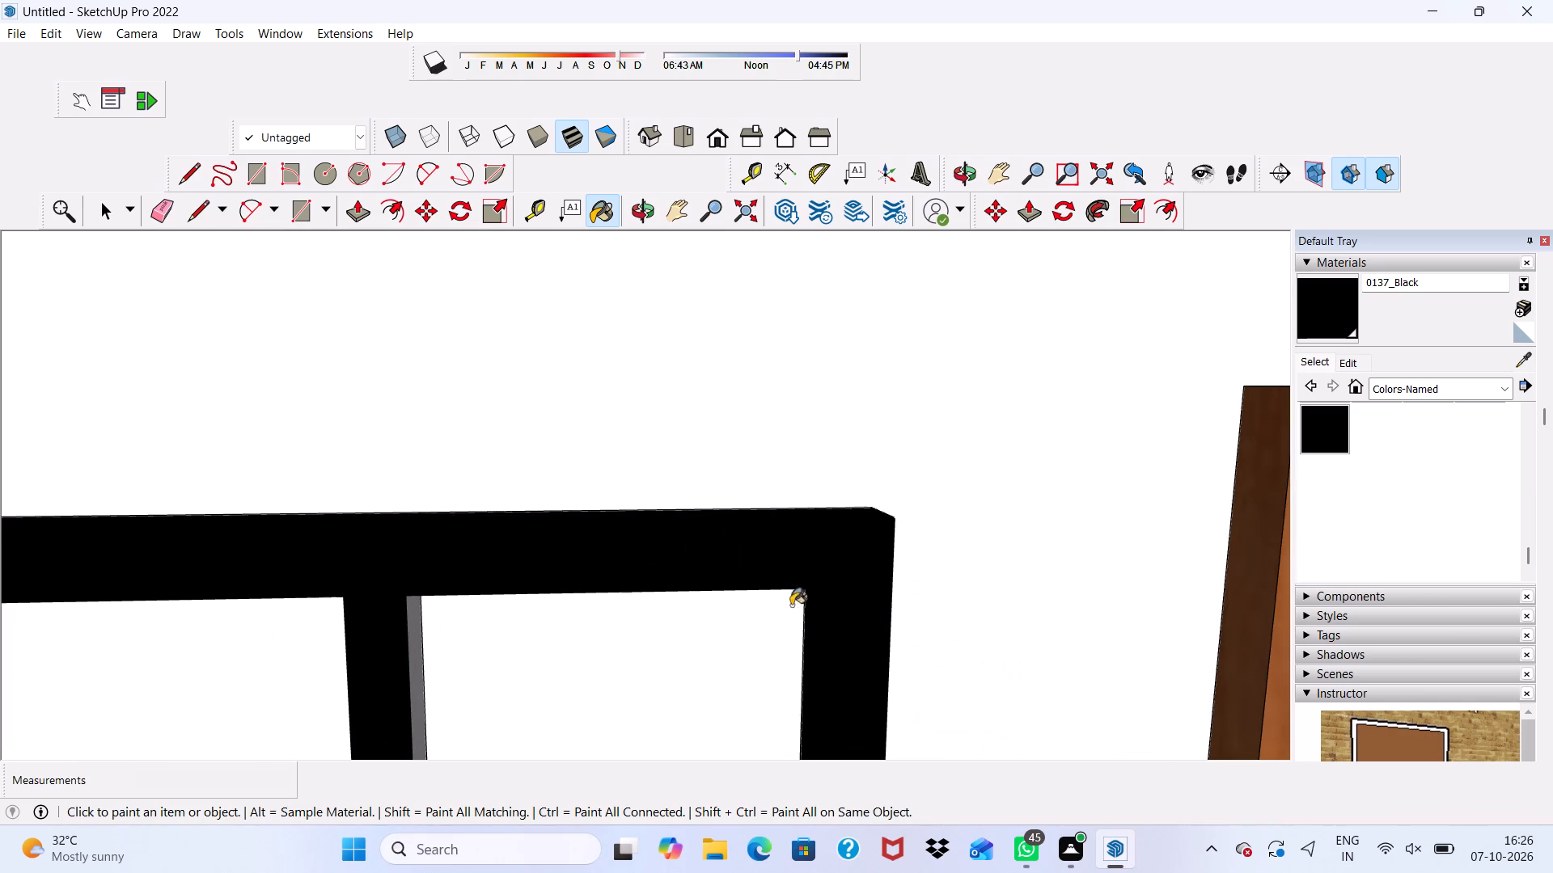
Paint the left jamb's inner face on the fourth-from-top window frame 0137_Black.
{"action": "scroll", "coordinate": [781, 588], "scroll_direction": "down", "scroll_amount": 6}
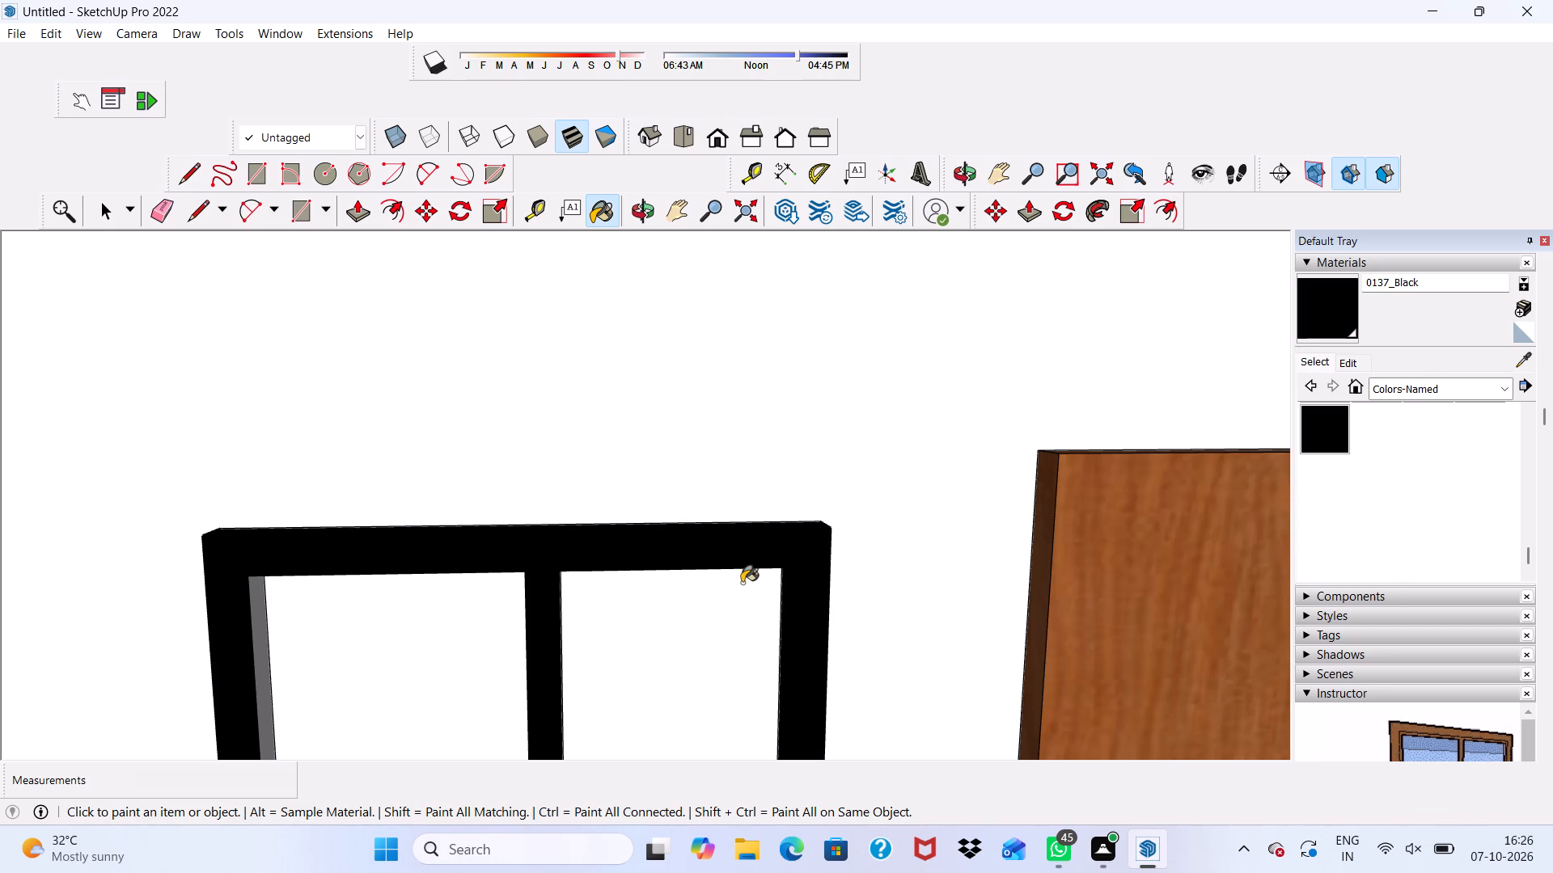
{"action": "scroll", "coordinate": [741, 577], "scroll_direction": "down", "scroll_amount": 2}
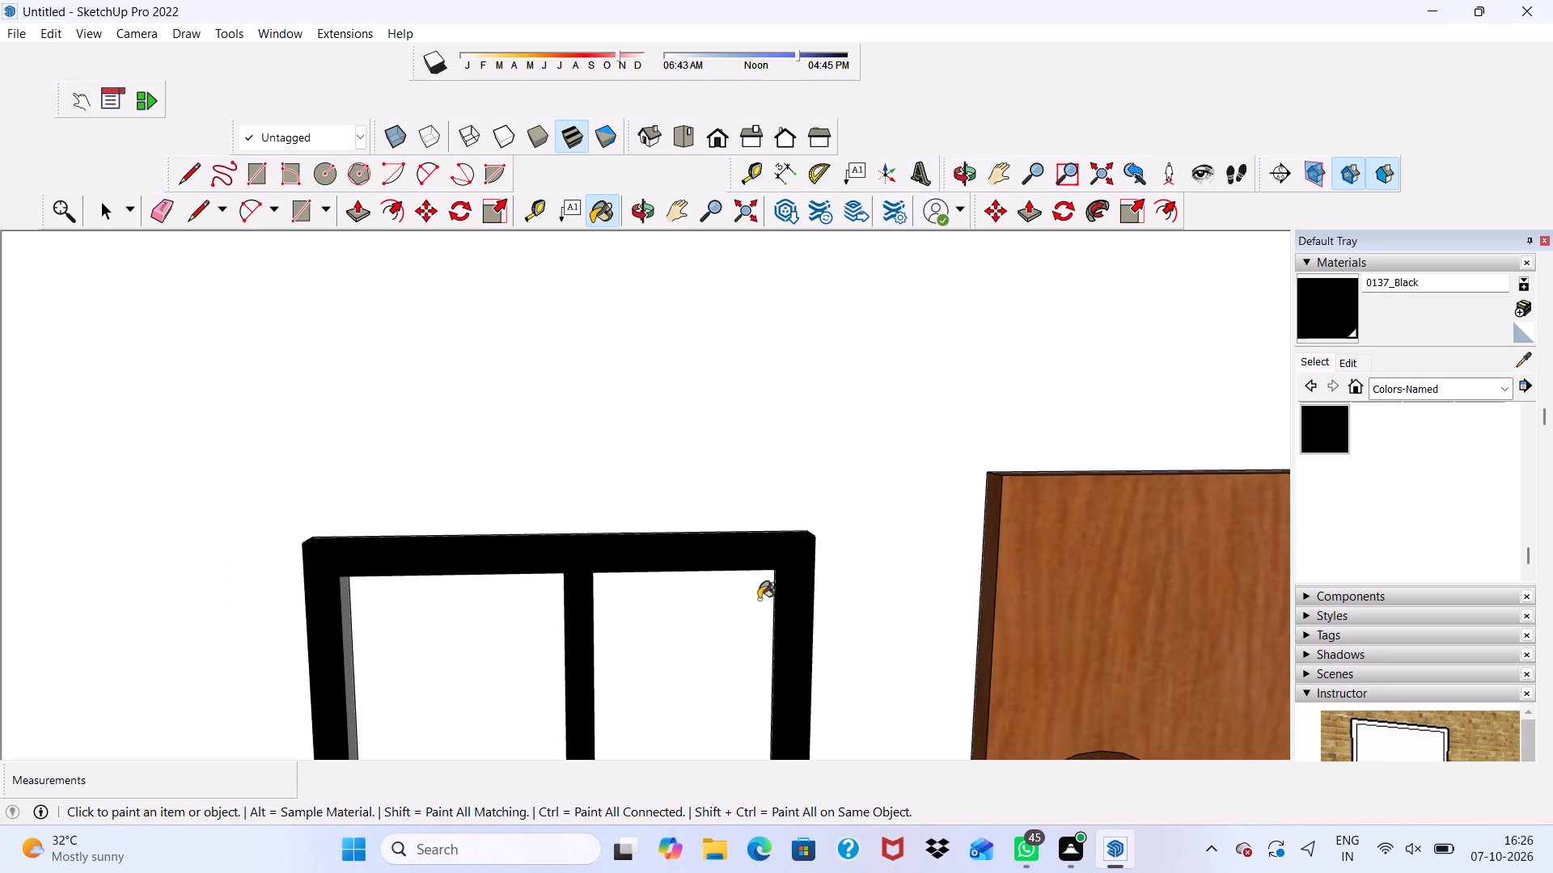
{"action": "scroll", "coordinate": [762, 605], "scroll_direction": "down", "scroll_amount": 4}
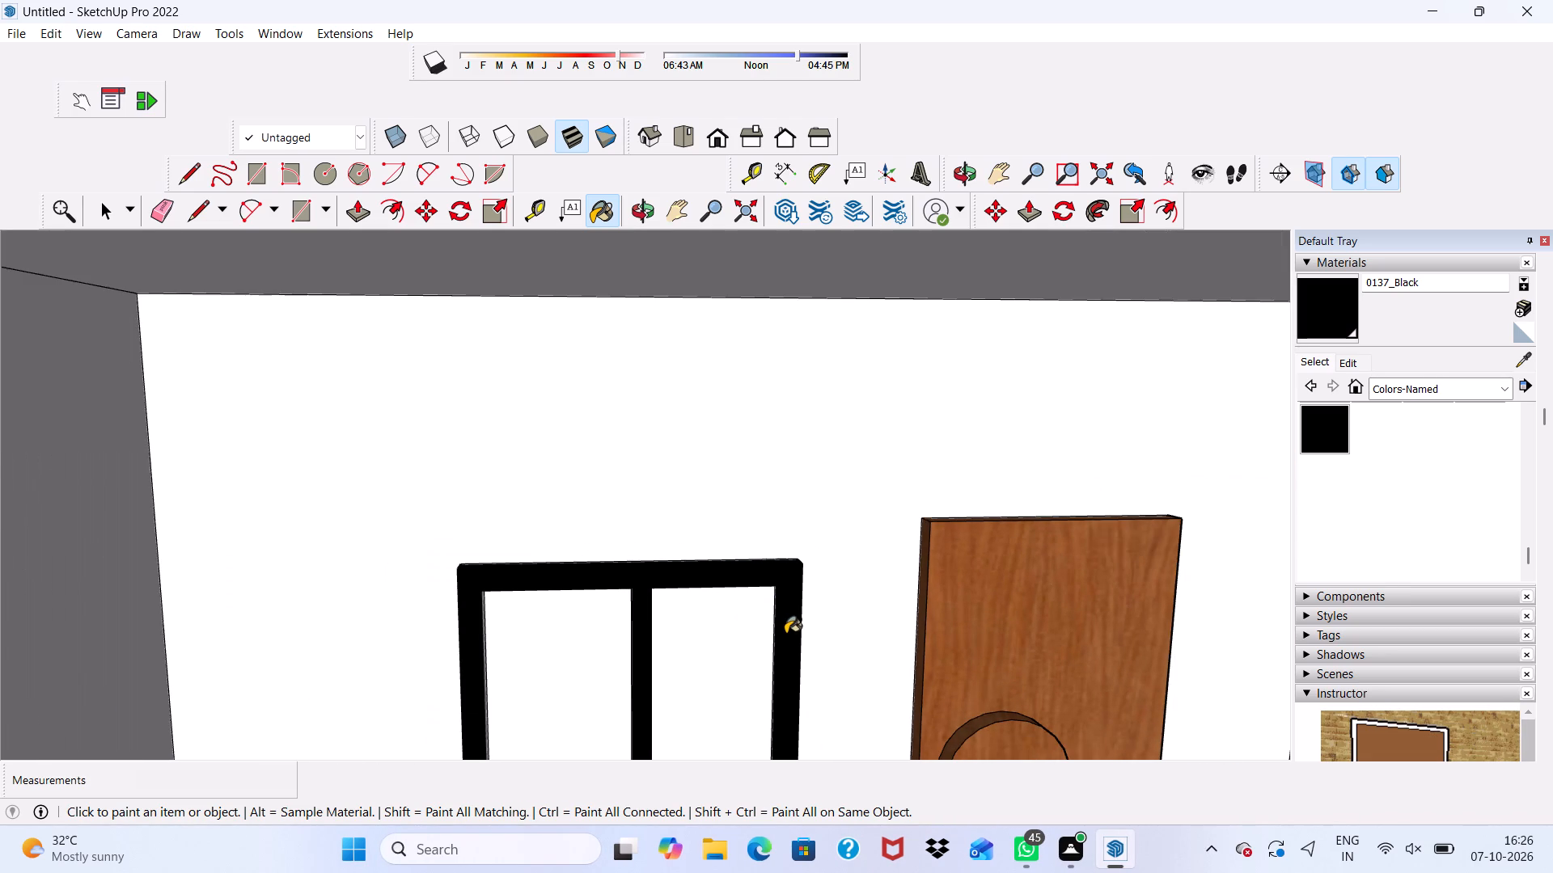
{"action": "scroll", "coordinate": [778, 655], "scroll_direction": "up", "scroll_amount": 4}
{"action": "scroll", "coordinate": [682, 597], "scroll_direction": "up", "scroll_amount": 3}
{"action": "scroll", "coordinate": [676, 562], "scroll_direction": "down", "scroll_amount": 3}
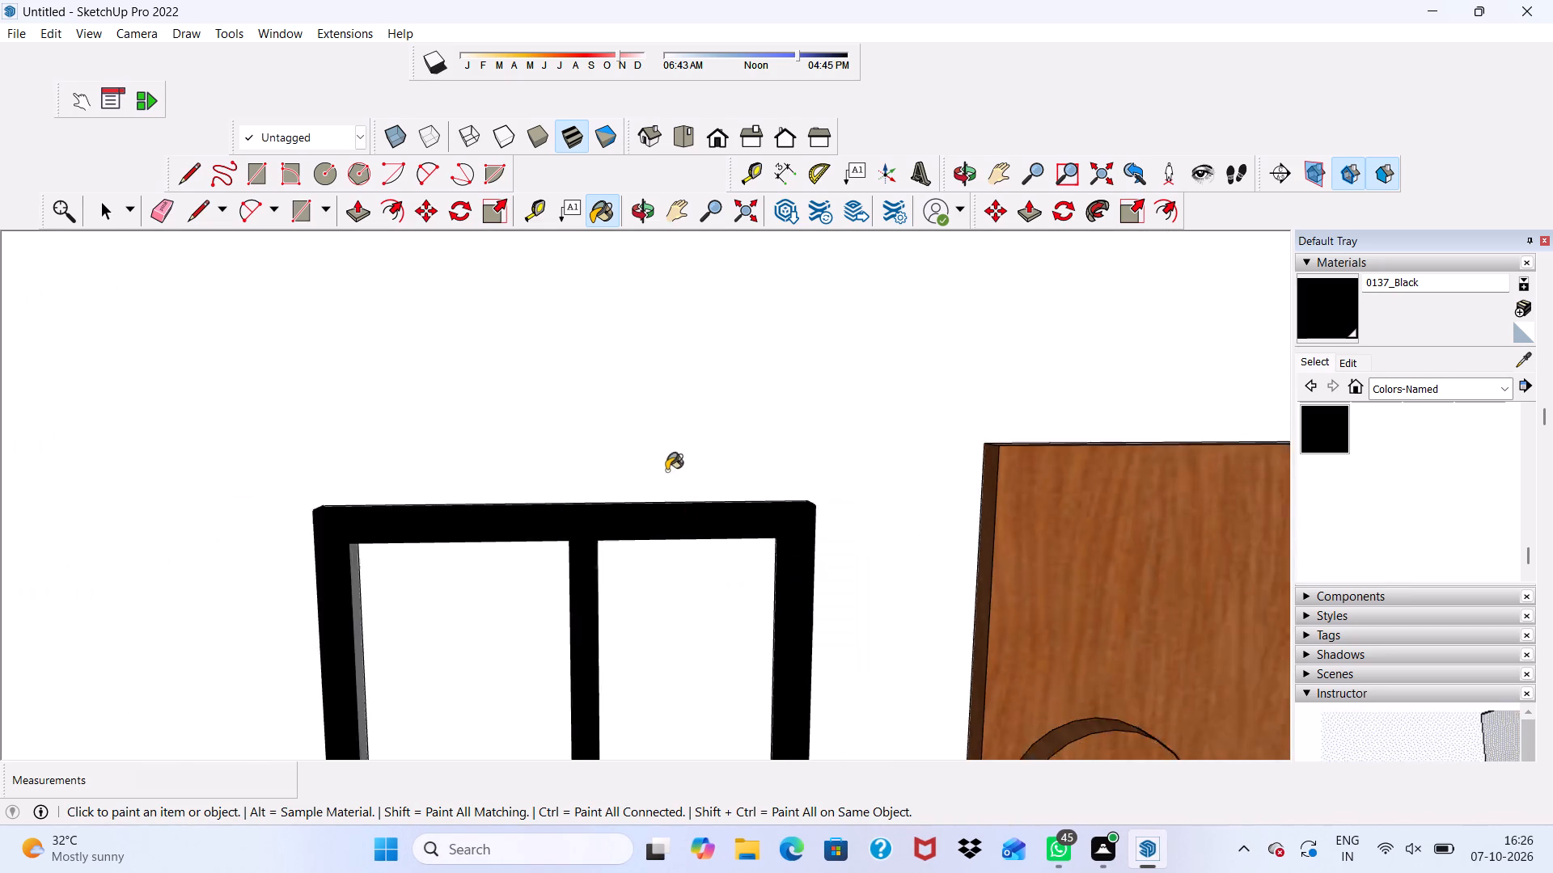
{"action": "scroll", "coordinate": [666, 470], "scroll_direction": "down", "scroll_amount": 5}
{"action": "scroll", "coordinate": [381, 592], "scroll_direction": "up", "scroll_amount": 3}
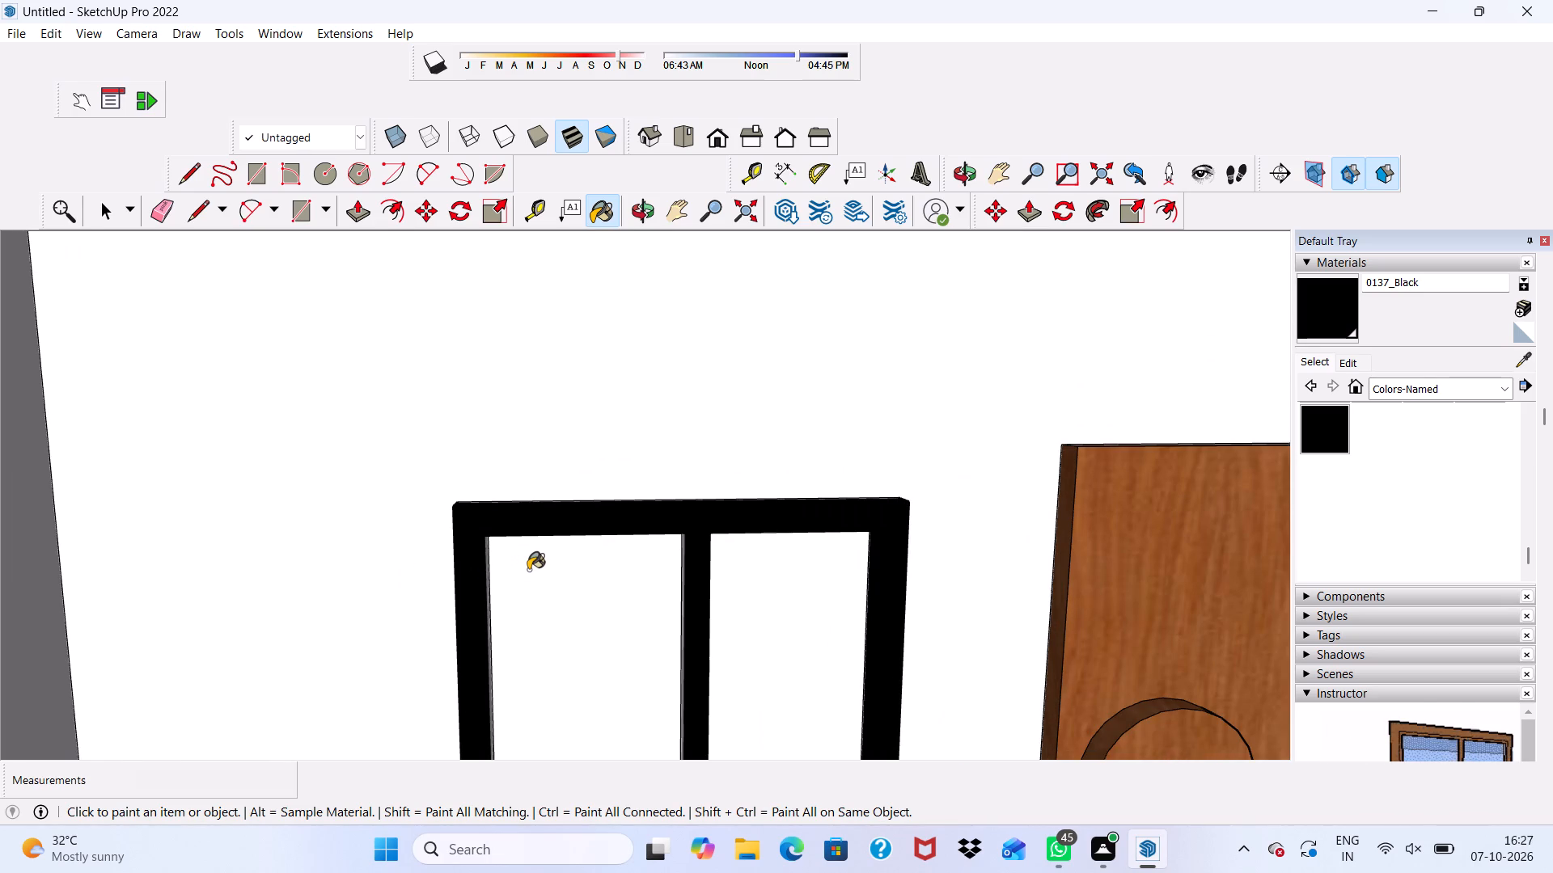
{"action": "scroll", "coordinate": [533, 567], "scroll_direction": "down", "scroll_amount": 6}
{"action": "scroll", "coordinate": [586, 569], "scroll_direction": "up", "scroll_amount": 13}
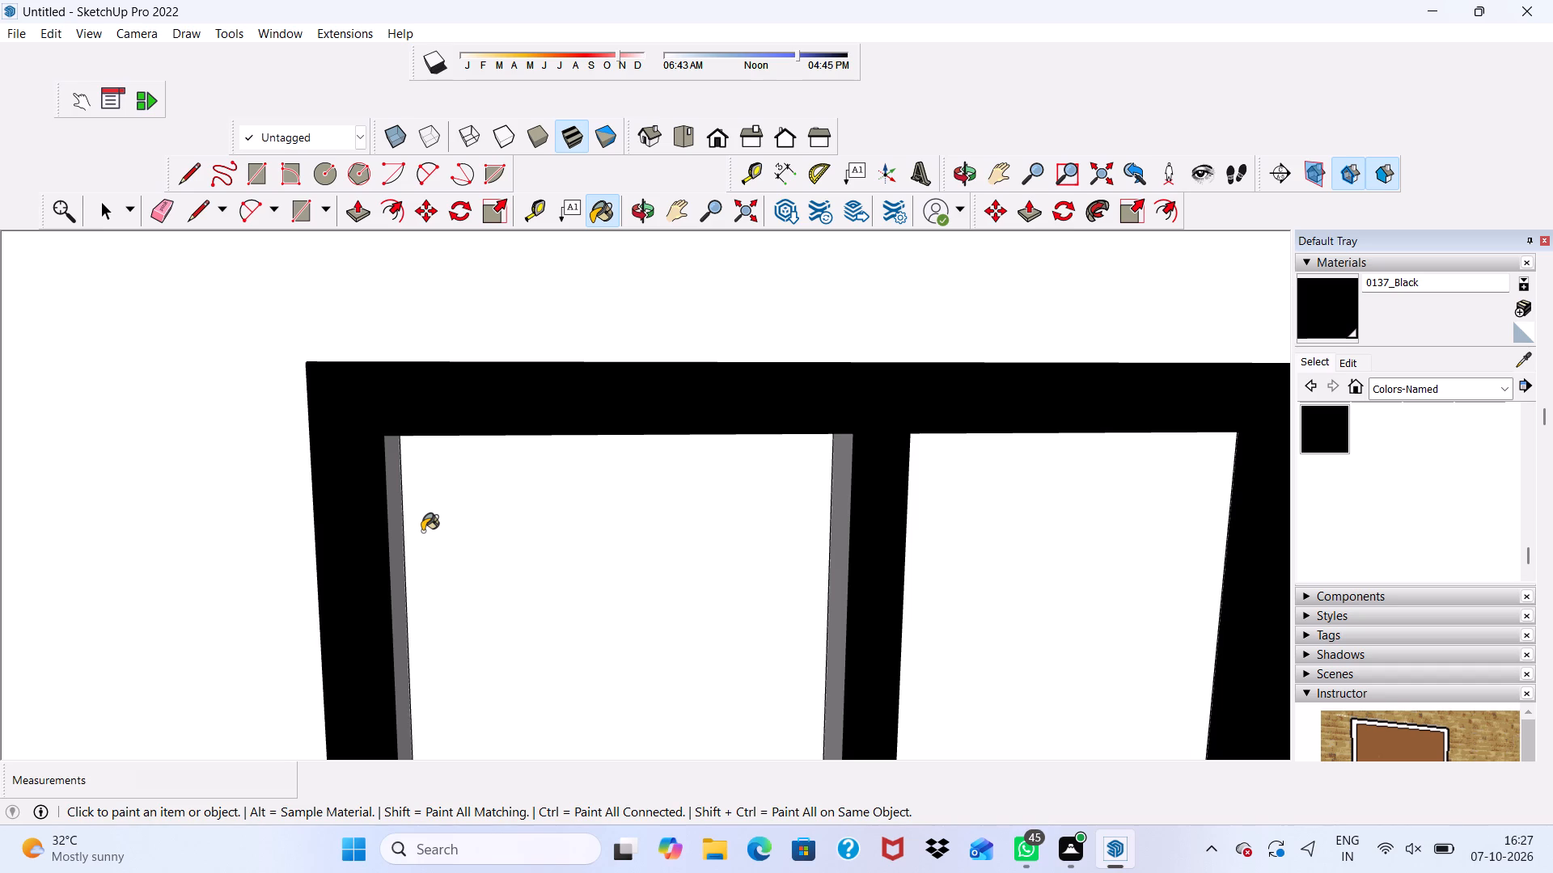
{"action": "scroll", "coordinate": [434, 566], "scroll_direction": "down", "scroll_amount": 1}
{"action": "scroll", "coordinate": [430, 555], "scroll_direction": "up", "scroll_amount": 7}
{"action": "left_click", "coordinate": [379, 474]}
Paint the left pane's top rail underside on the fourth-from-top window frame 0137_Black.
{"action": "scroll", "coordinate": [507, 531], "scroll_direction": "down", "scroll_amount": 1}
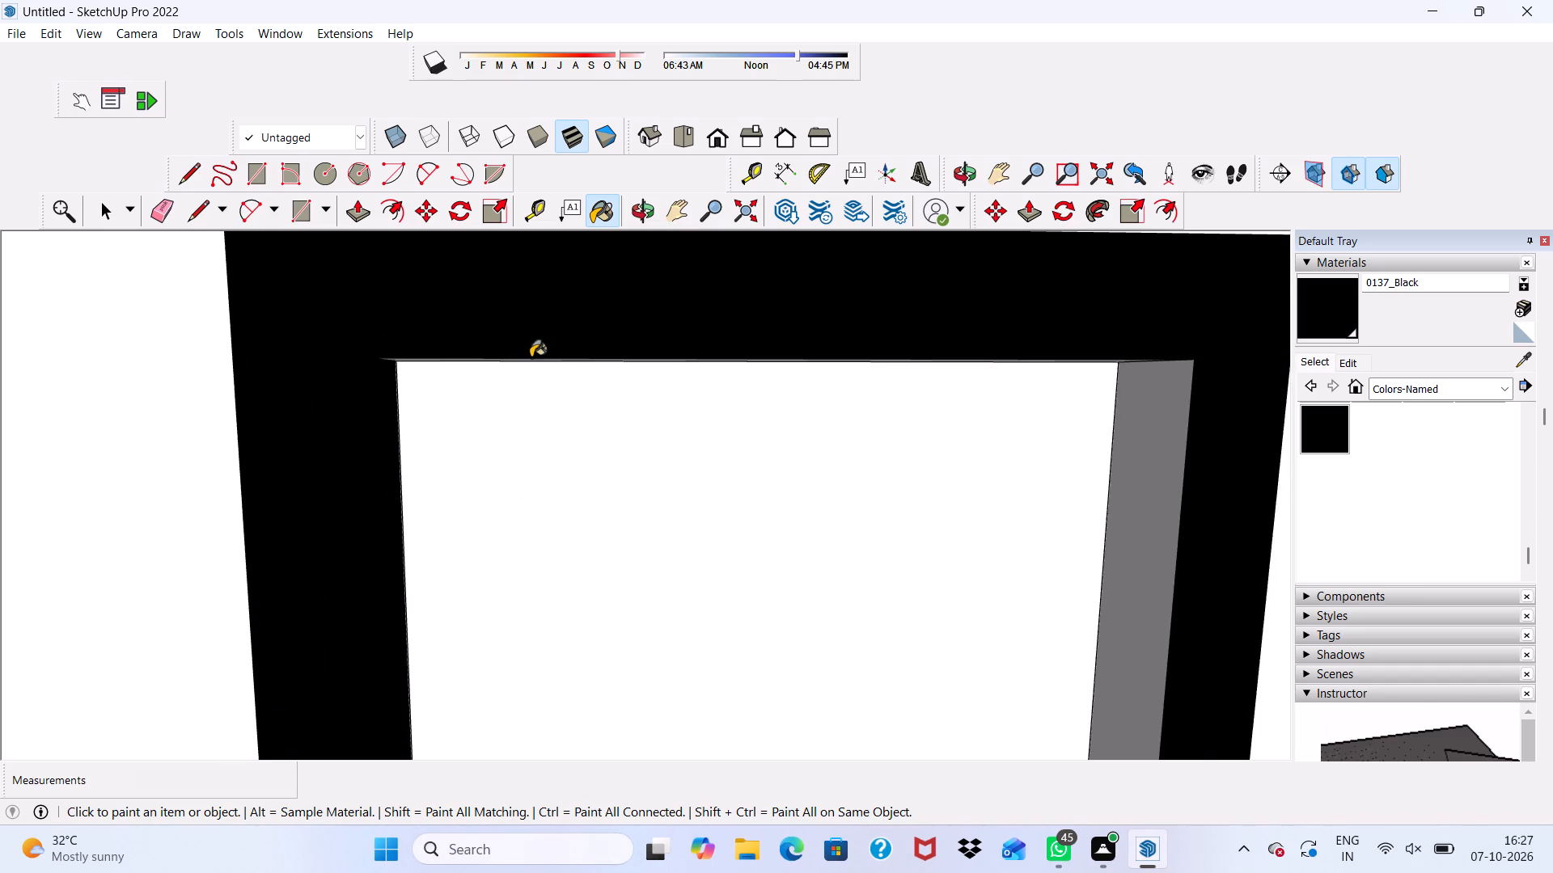
{"action": "scroll", "coordinate": [531, 357], "scroll_direction": "up", "scroll_amount": 4}
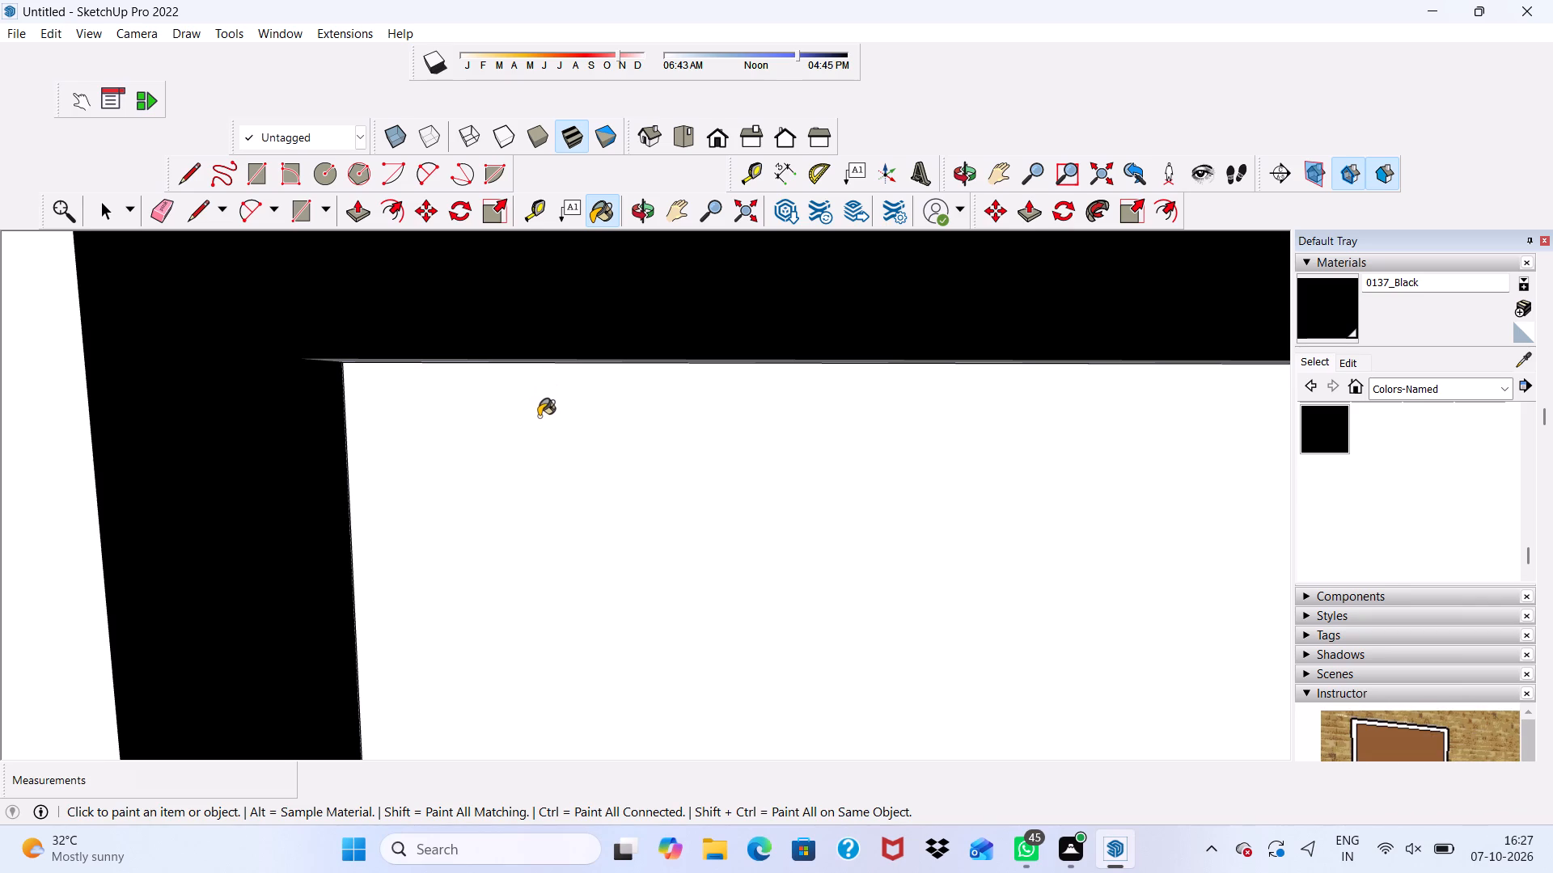
{"action": "scroll", "coordinate": [535, 424], "scroll_direction": "down", "scroll_amount": 1}
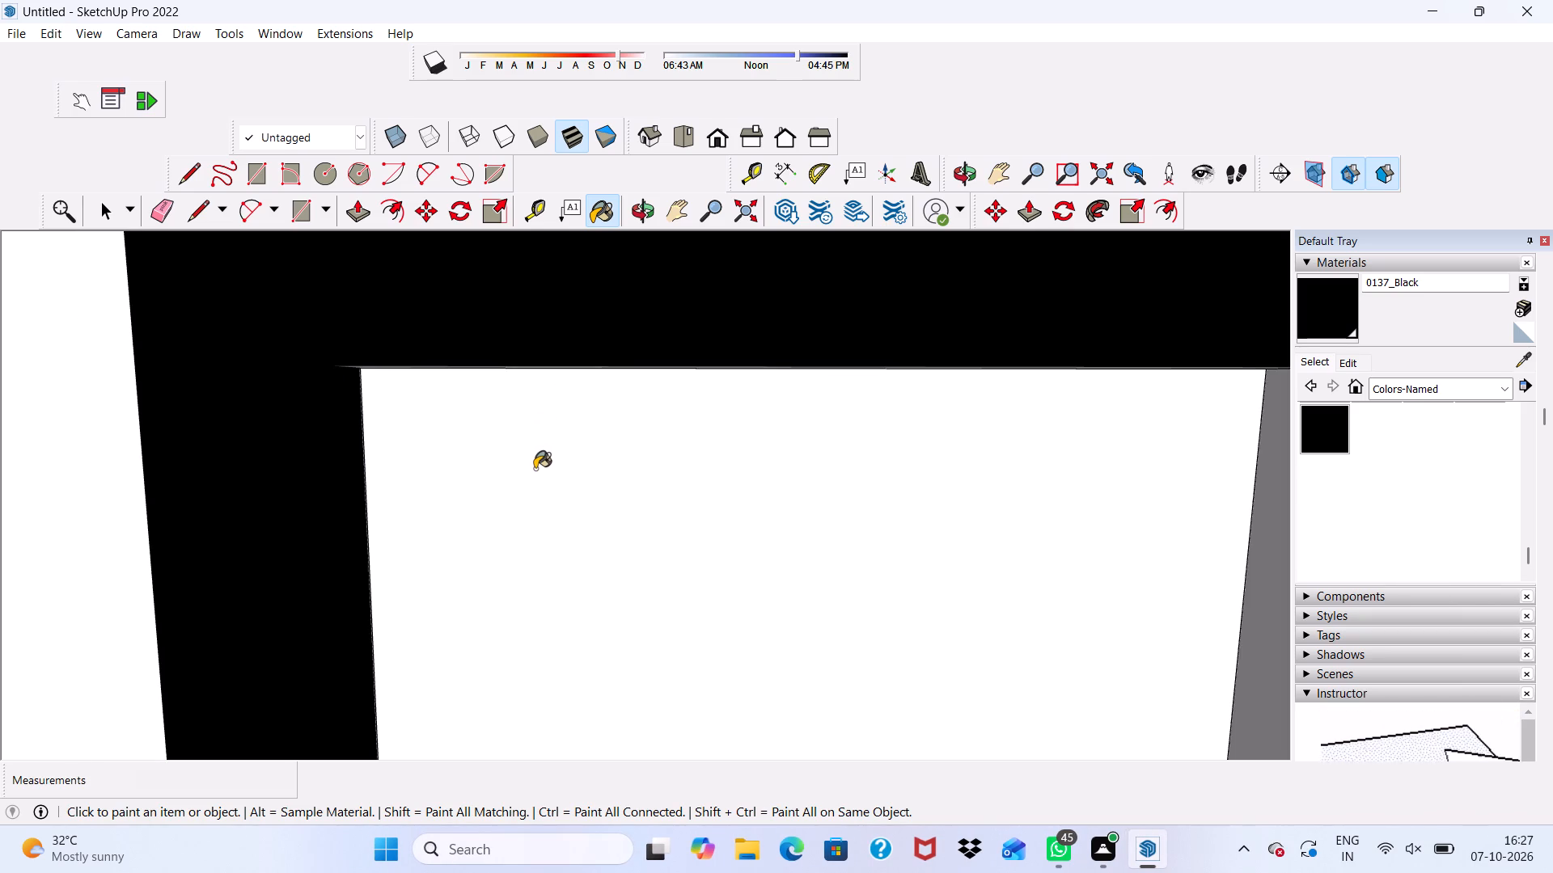
{"action": "scroll", "coordinate": [535, 469], "scroll_direction": "down", "scroll_amount": 1}
{"action": "middle_click_drag", "start_coordinate": [569, 491], "coordinate": [551, 361]}
{"action": "scroll", "coordinate": [566, 456], "scroll_direction": "down", "scroll_amount": 1}
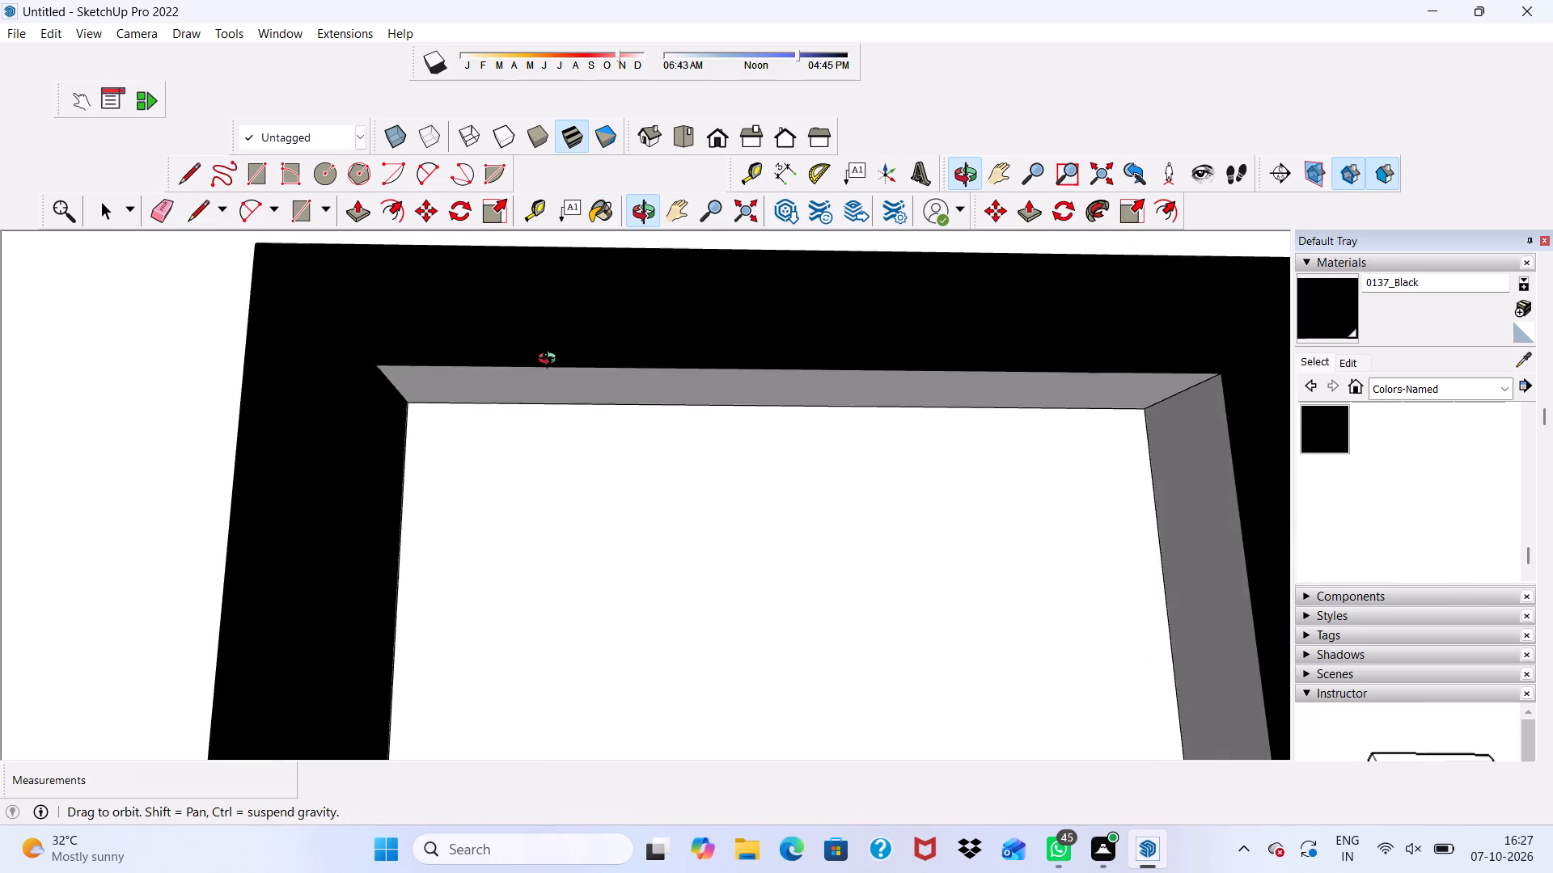
{"action": "middle_click_drag", "start_coordinate": [551, 361], "coordinate": [553, 372]}
{"action": "scroll", "coordinate": [548, 349], "scroll_direction": "up", "scroll_amount": 6}
{"action": "left_click", "coordinate": [562, 382]}
{"action": "scroll", "coordinate": [557, 388], "scroll_direction": "down", "scroll_amount": 13}
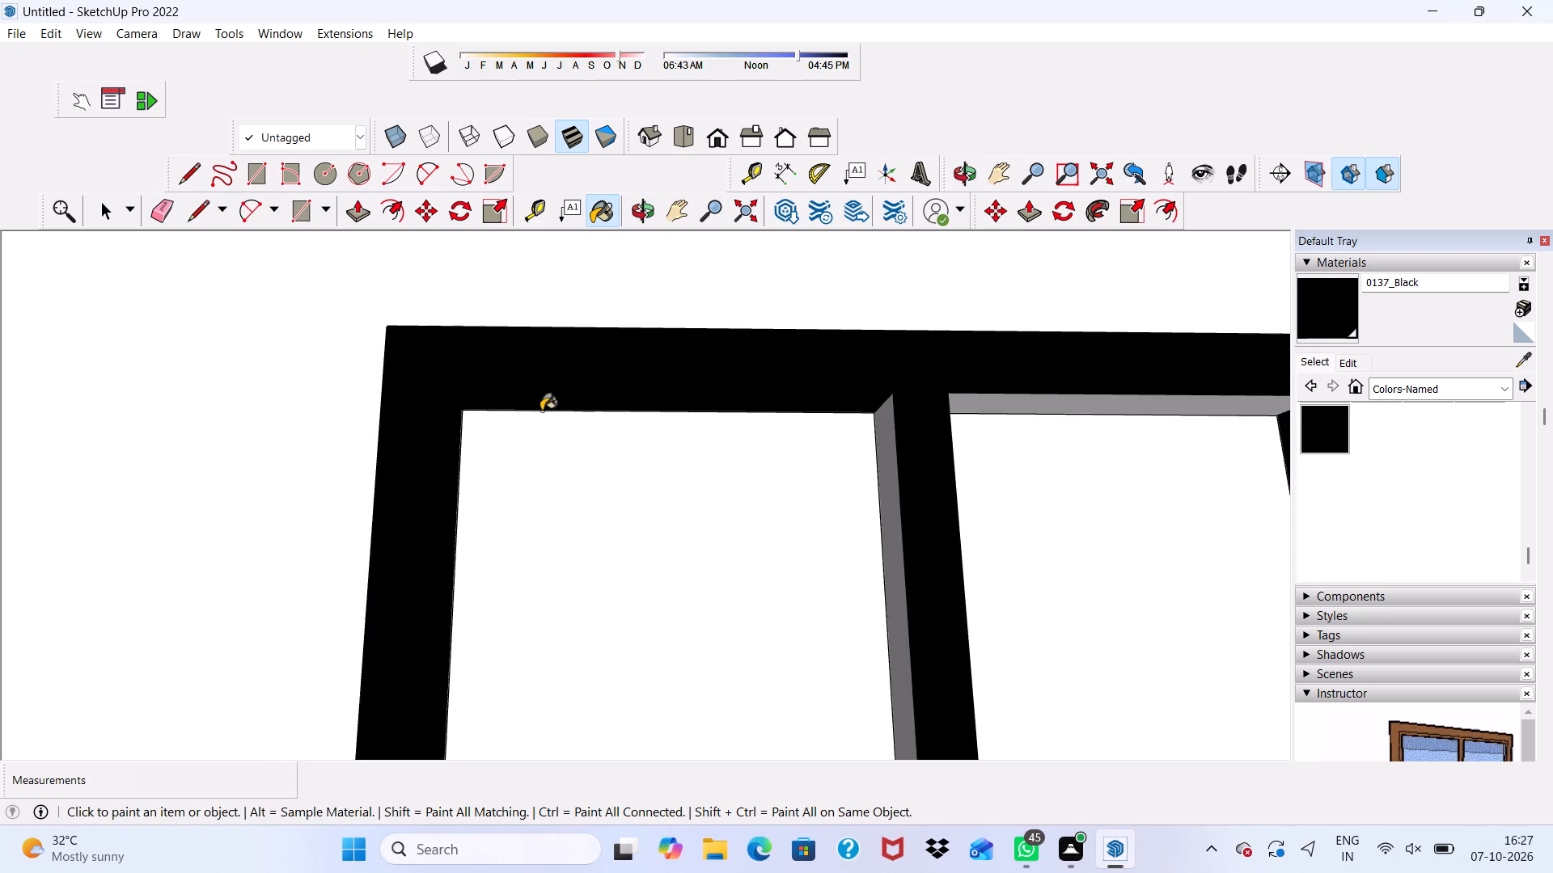
Paint the mullion's left side and the right pane's top rail underside on the fourth-from-top window frame 0137_Black.
{"action": "middle_click_drag", "start_coordinate": [542, 411], "coordinate": [665, 450]}
{"action": "scroll", "coordinate": [765, 517], "scroll_direction": "up", "scroll_amount": 5}
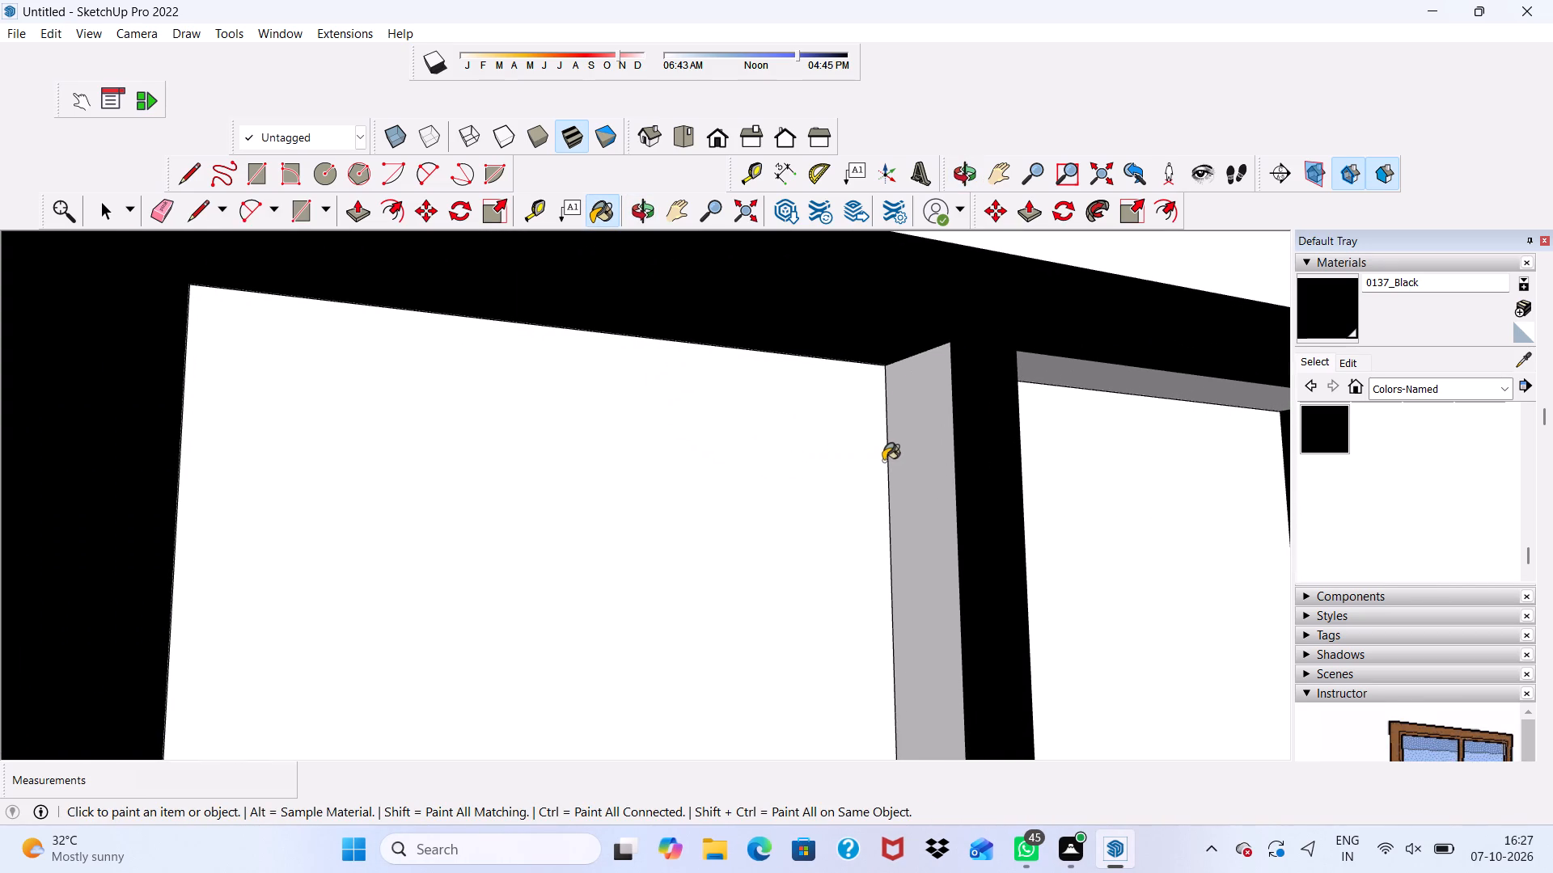
{"action": "left_click", "coordinate": [905, 461]}
{"action": "scroll", "coordinate": [844, 440], "scroll_direction": "down", "scroll_amount": 5}
{"action": "scroll", "coordinate": [1055, 411], "scroll_direction": "up", "scroll_amount": 7}
{"action": "left_click", "coordinate": [1032, 399]}
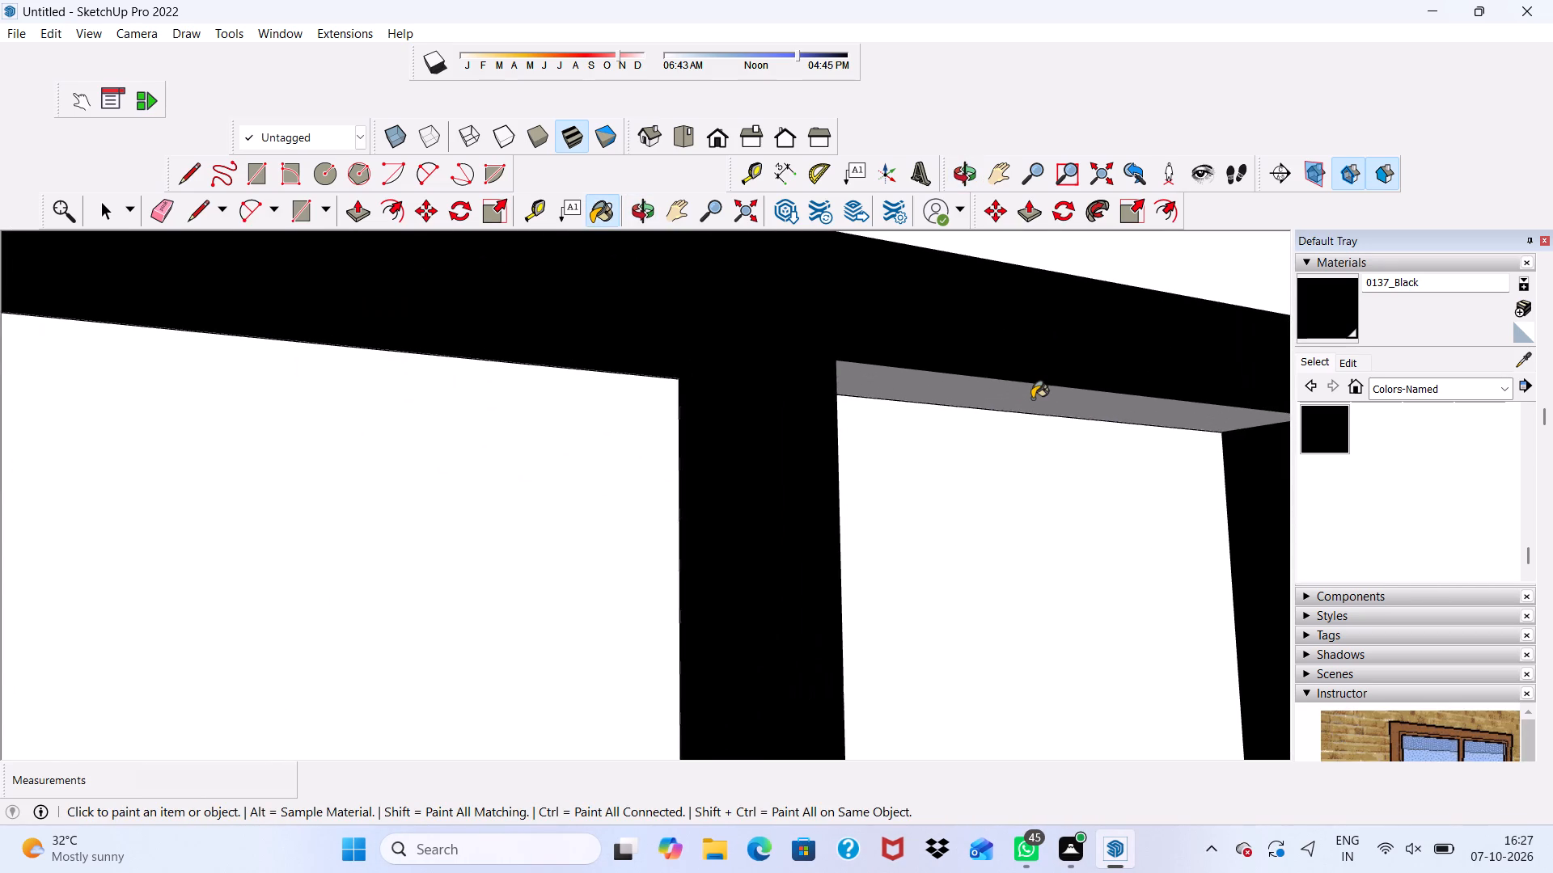
Paint the left outer side face of the fourth-from-top window frame 0137_Black.
{"action": "scroll", "coordinate": [1009, 403], "scroll_direction": "down", "scroll_amount": 11}
{"action": "scroll", "coordinate": [566, 491], "scroll_direction": "up", "scroll_amount": 3}
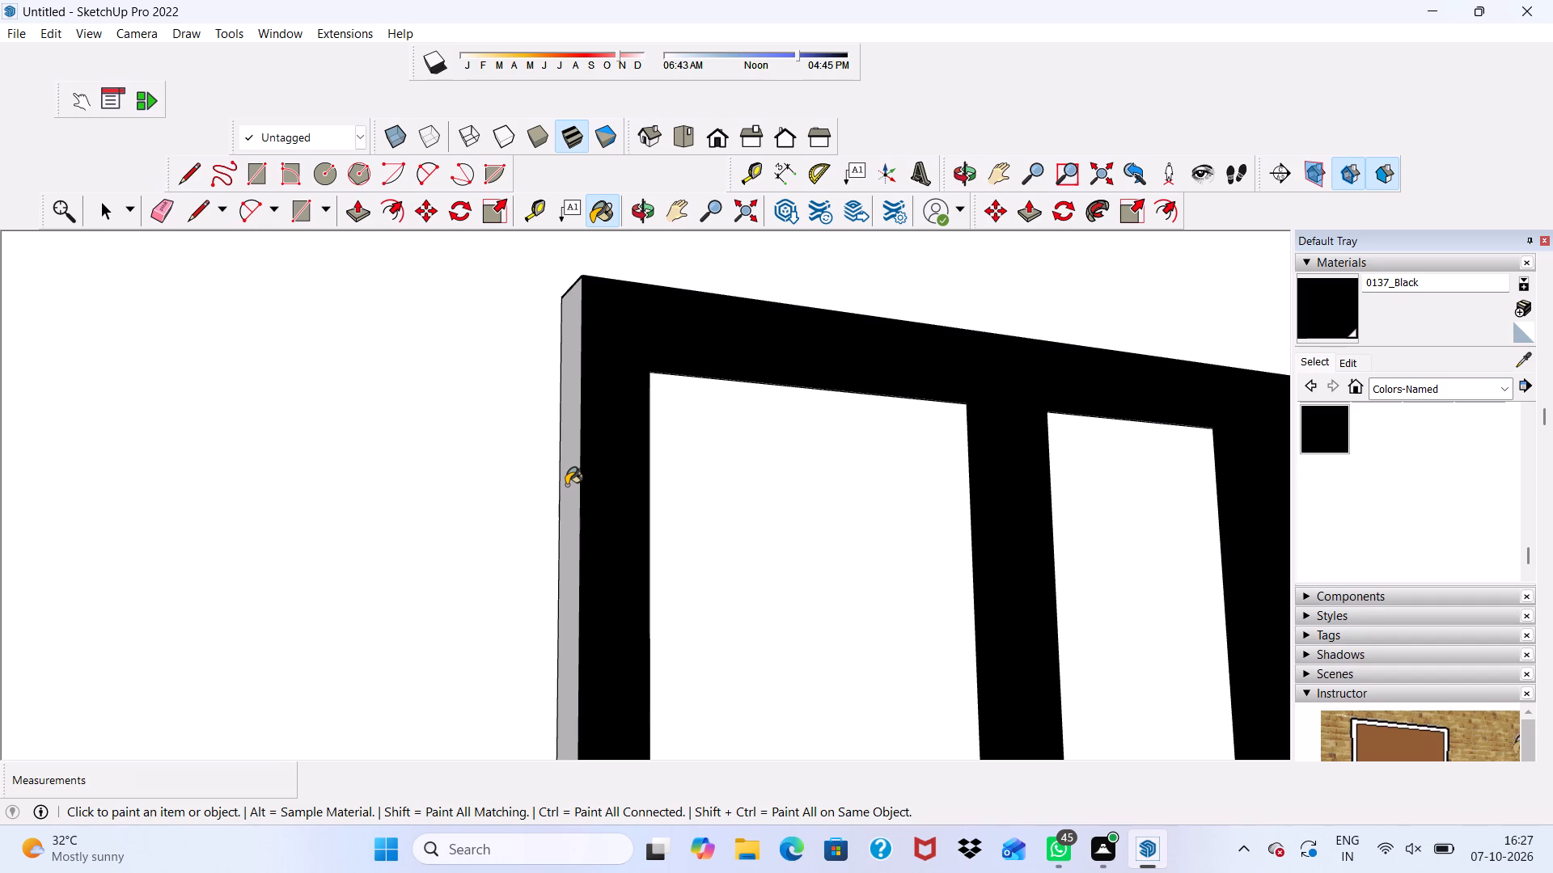
{"action": "scroll", "coordinate": [566, 485], "scroll_direction": "down", "scroll_amount": 6}
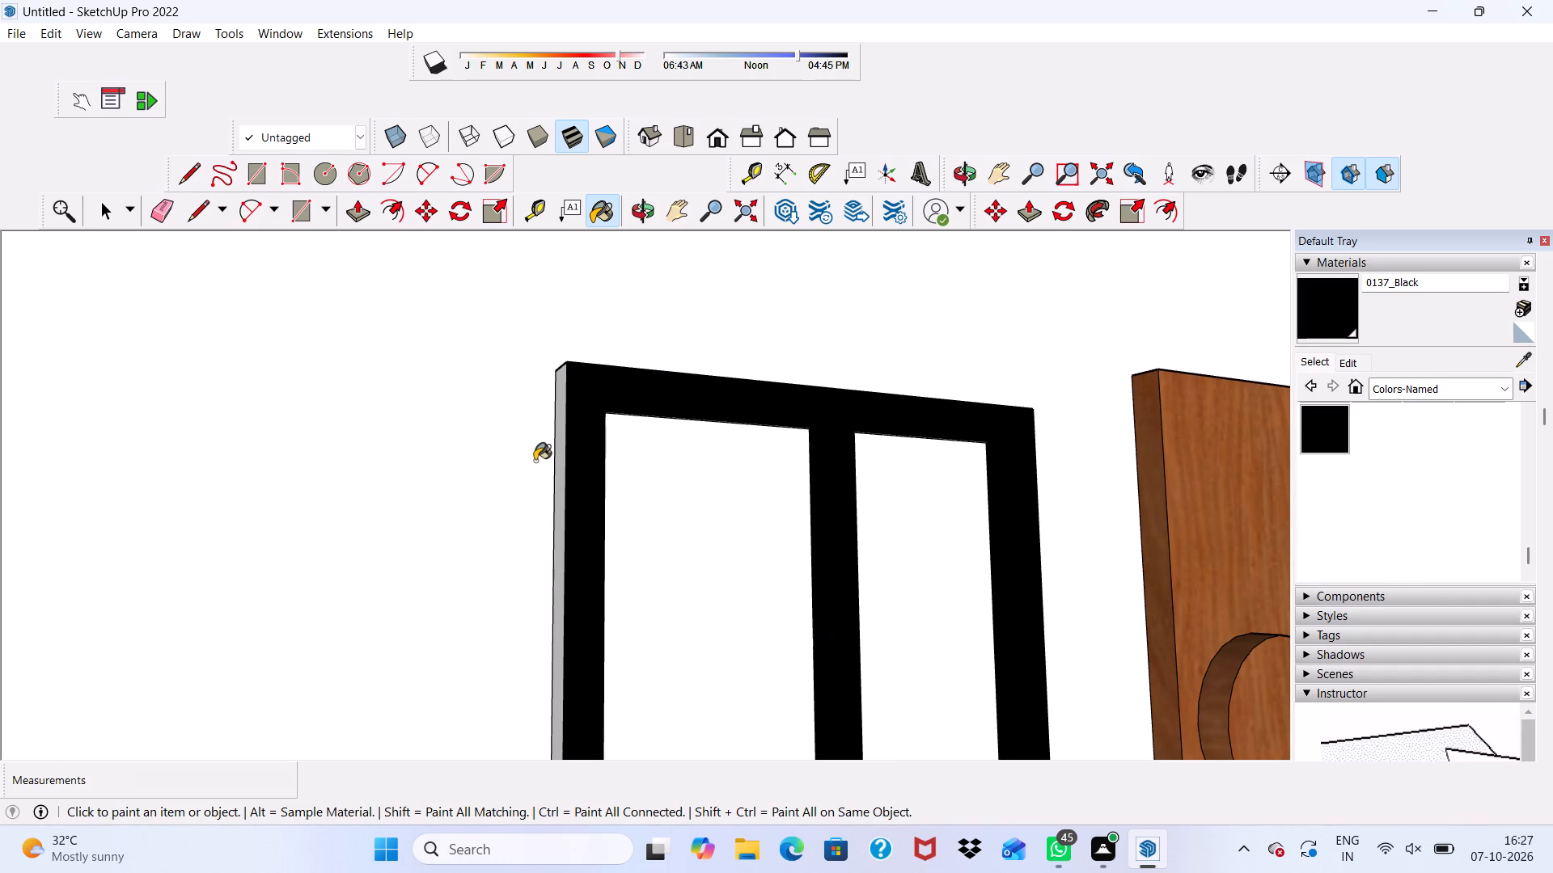
{"action": "scroll", "coordinate": [594, 463], "scroll_direction": "down", "scroll_amount": 2}
{"action": "middle_click_drag", "start_coordinate": [594, 463], "coordinate": [587, 611]}
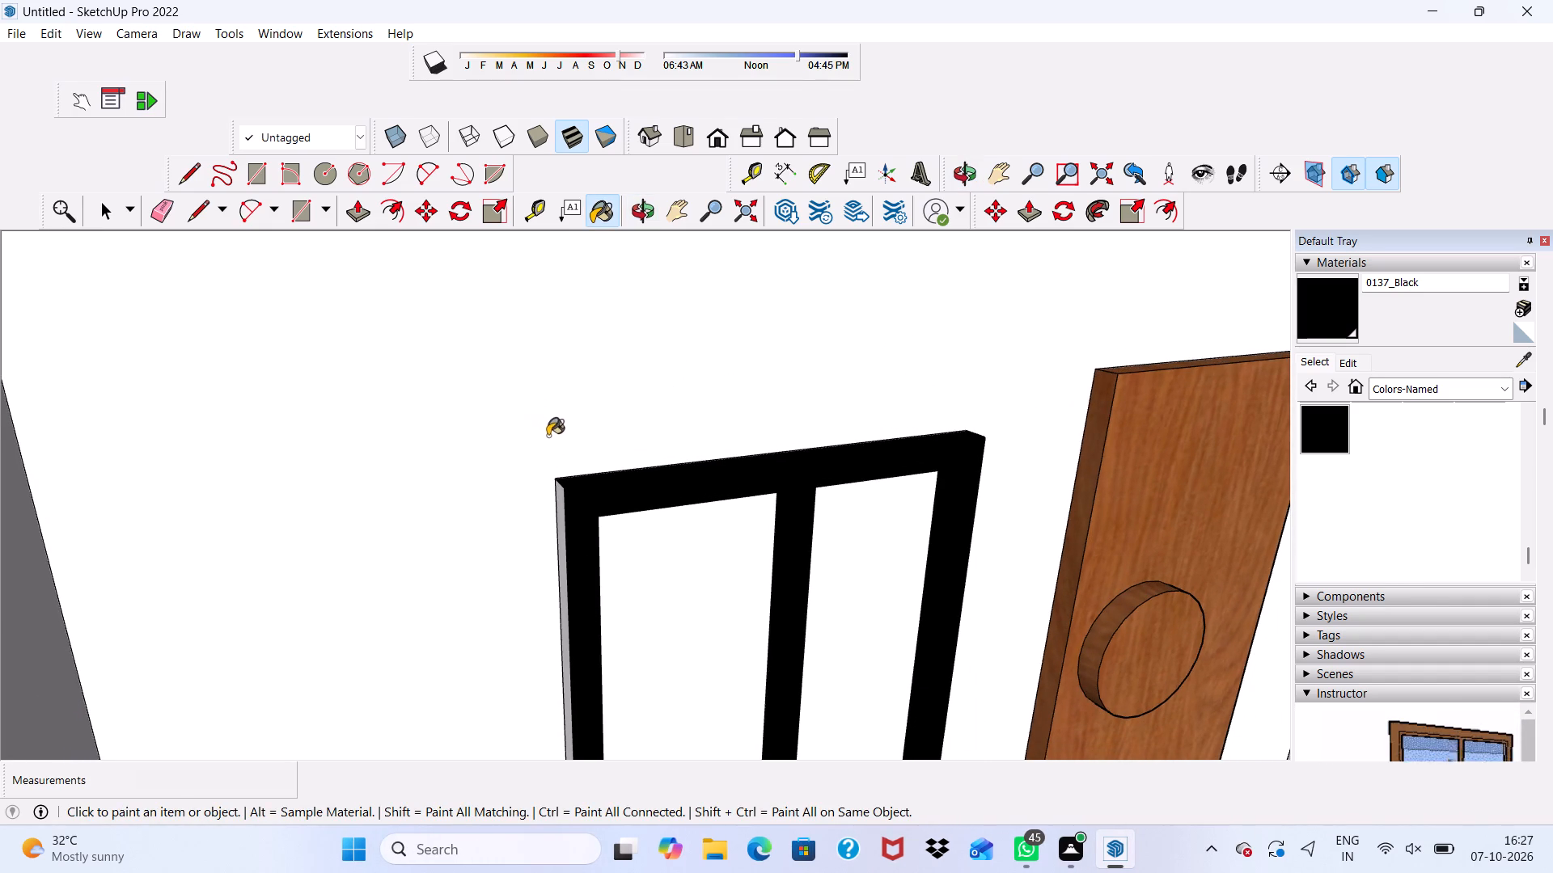
{"action": "scroll", "coordinate": [608, 467], "scroll_direction": "up", "scroll_amount": 6}
{"action": "scroll", "coordinate": [599, 477], "scroll_direction": "down", "scroll_amount": 2}
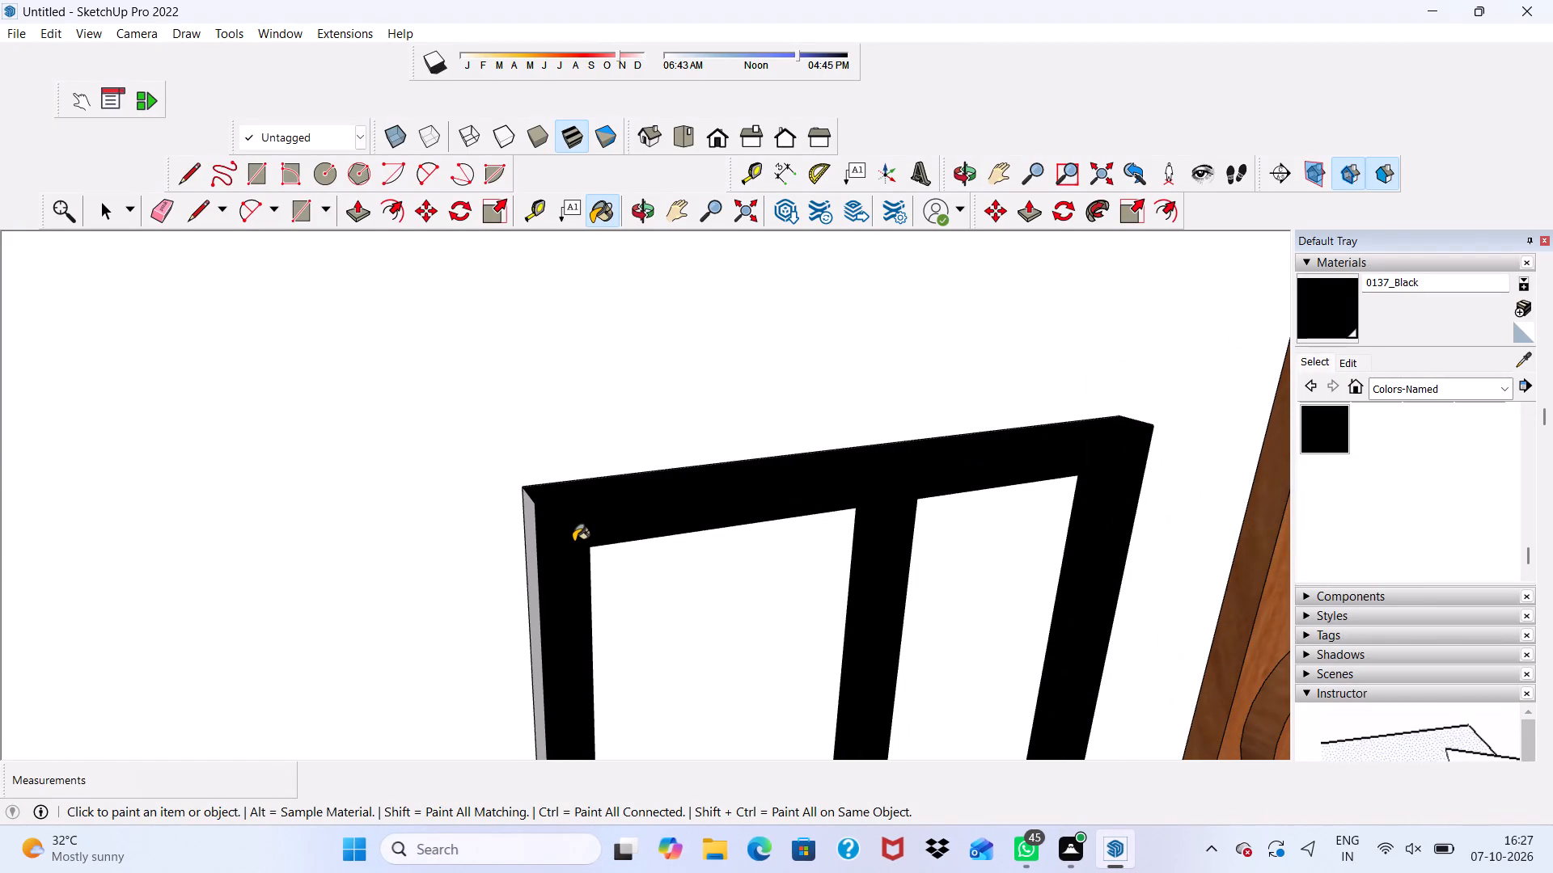
{"action": "scroll", "coordinate": [565, 524], "scroll_direction": "up", "scroll_amount": 8}
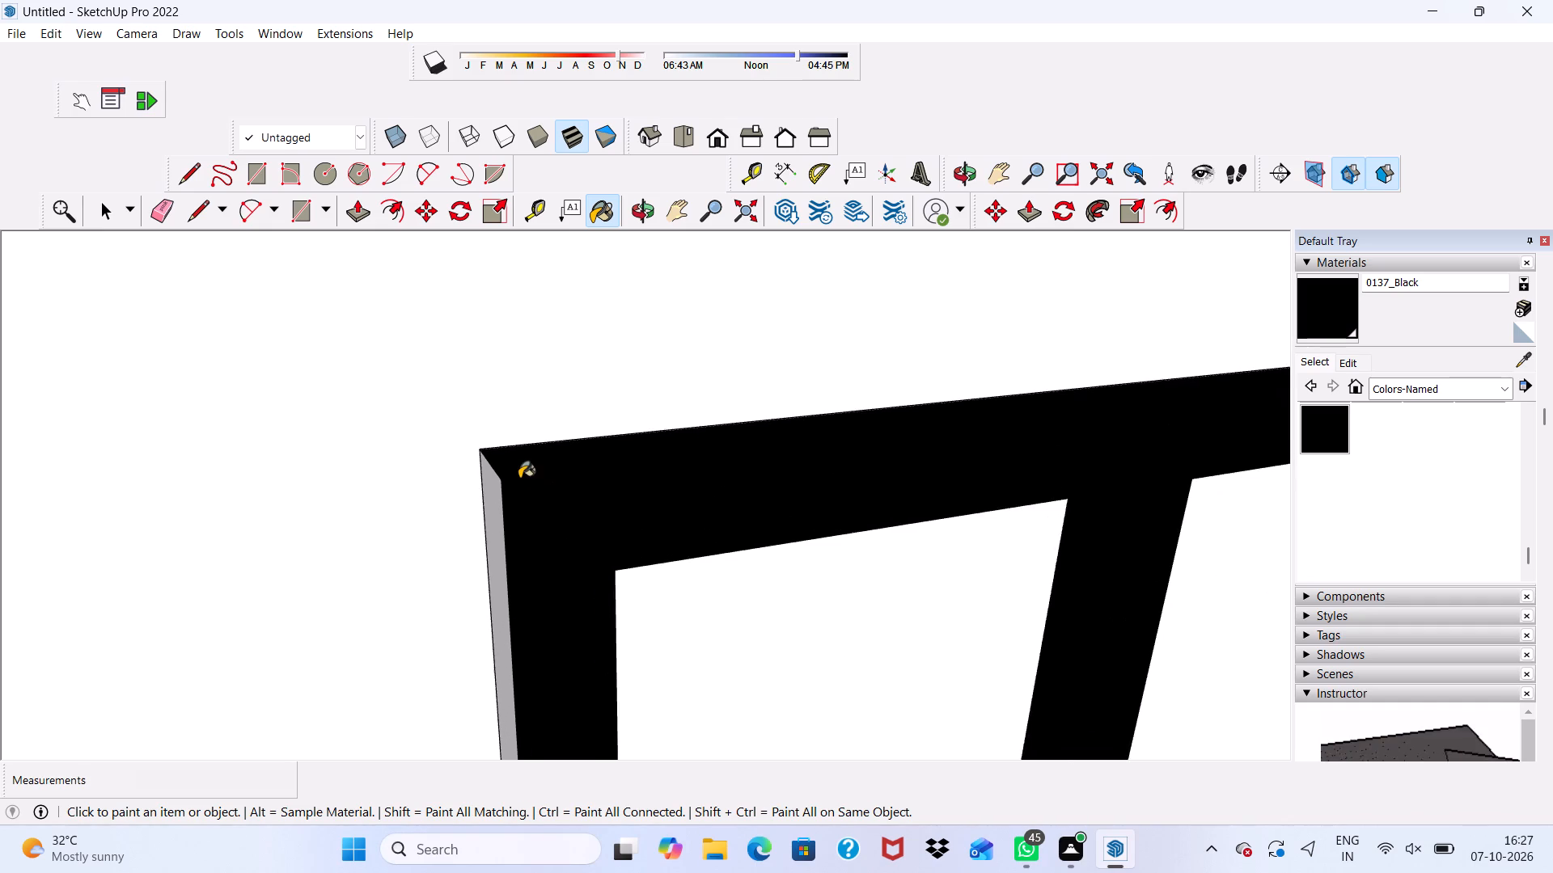
{"action": "left_click", "coordinate": [489, 499]}
{"action": "scroll", "coordinate": [489, 499], "scroll_direction": "down", "scroll_amount": 2}
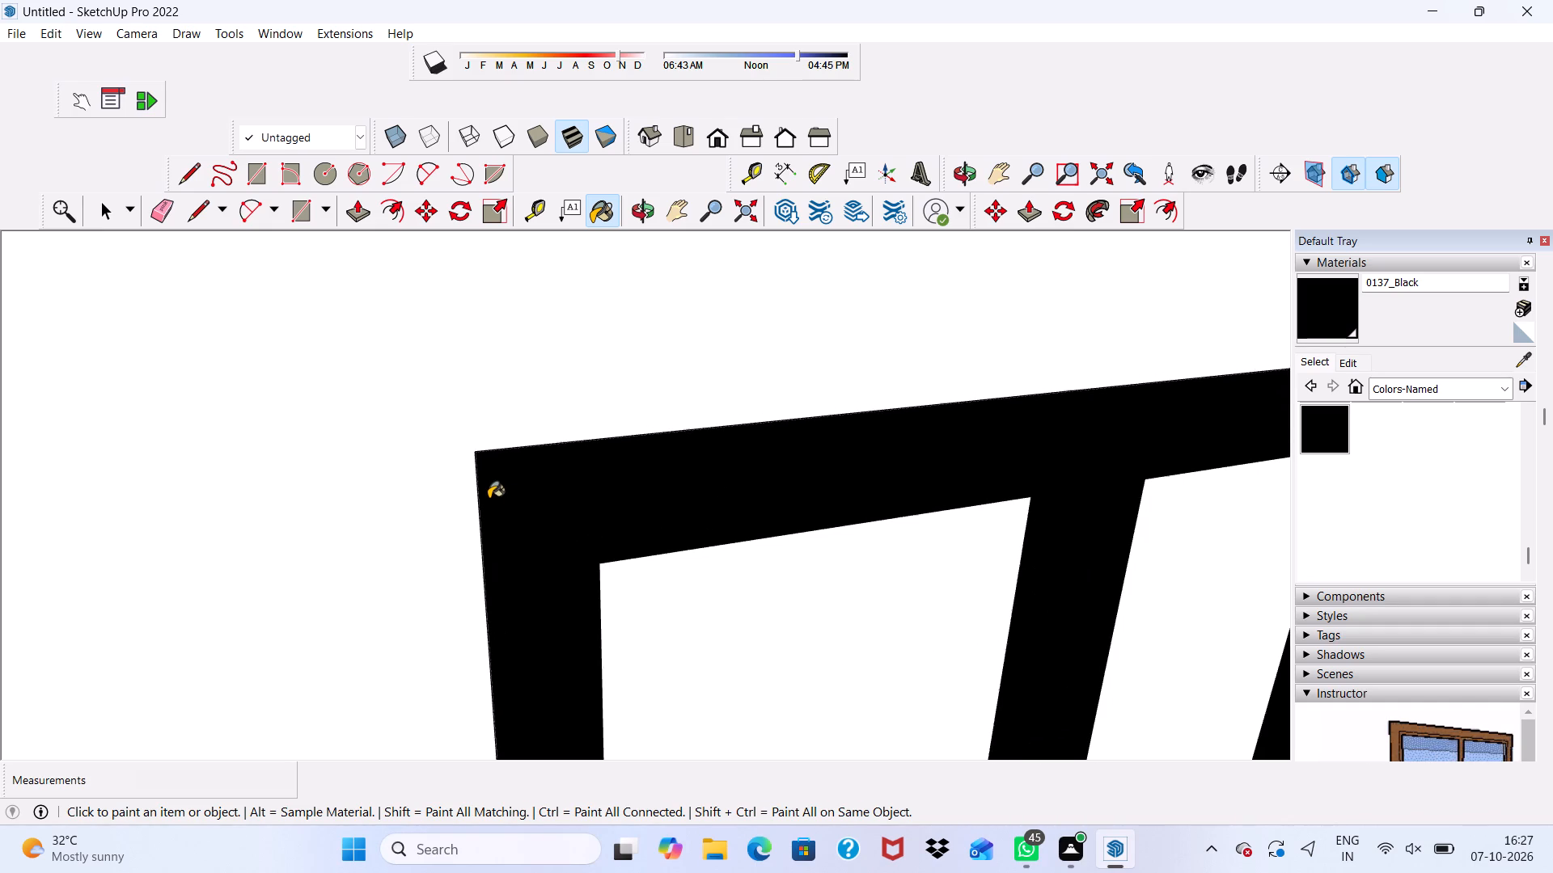
Paint the bottom rail's upper faces in the right and left panes of the fourth-from-top window frame 0137_Black.
{"action": "scroll", "coordinate": [495, 494], "scroll_direction": "down", "scroll_amount": 6}
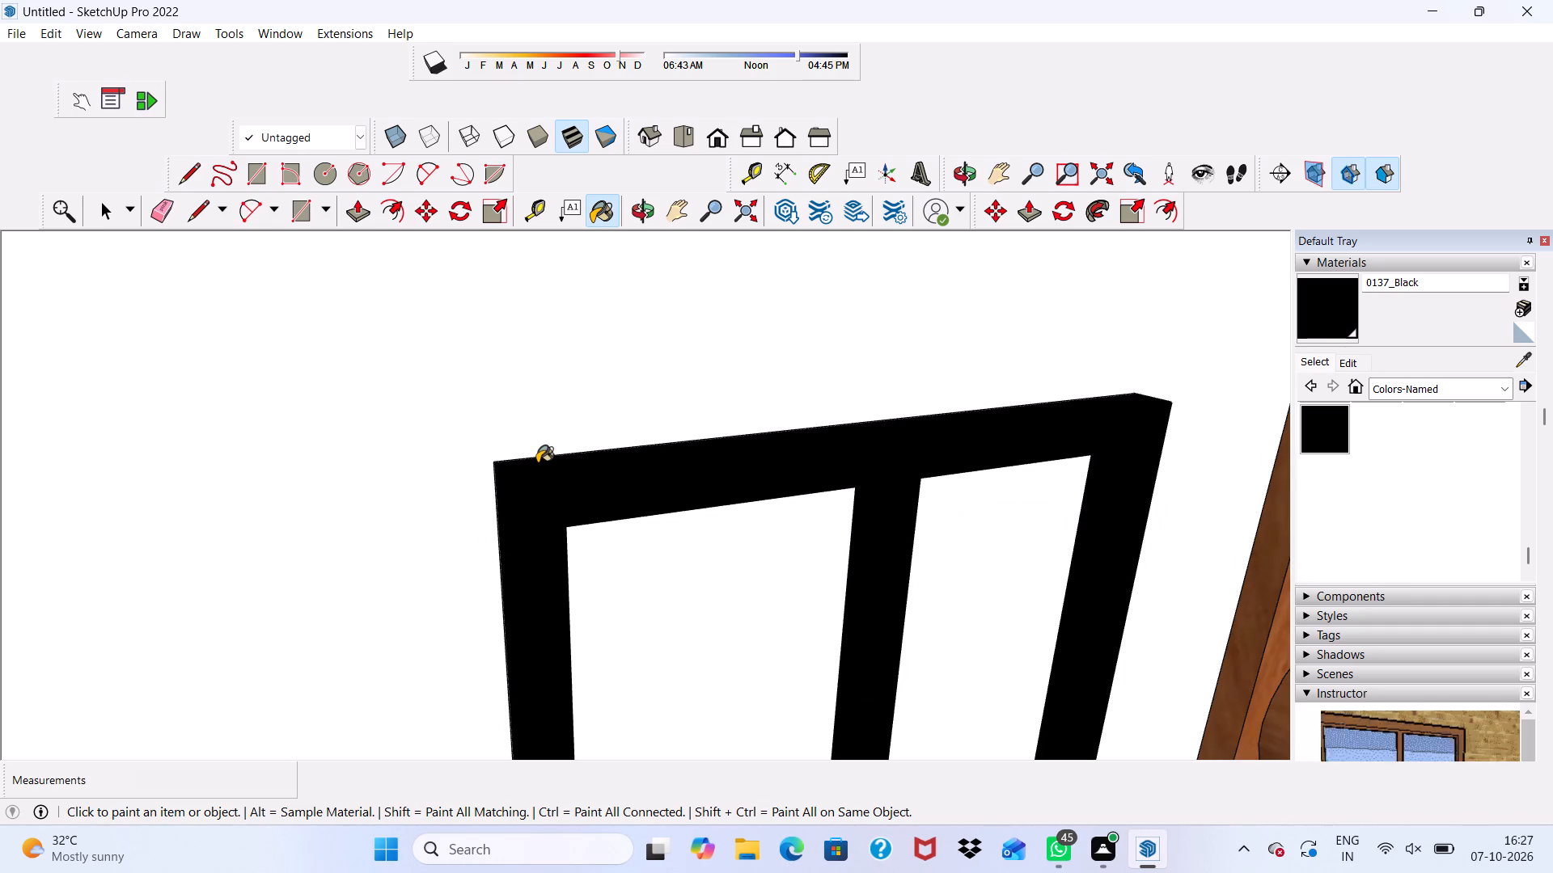
{"action": "scroll", "coordinate": [536, 448], "scroll_direction": "down", "scroll_amount": 11}
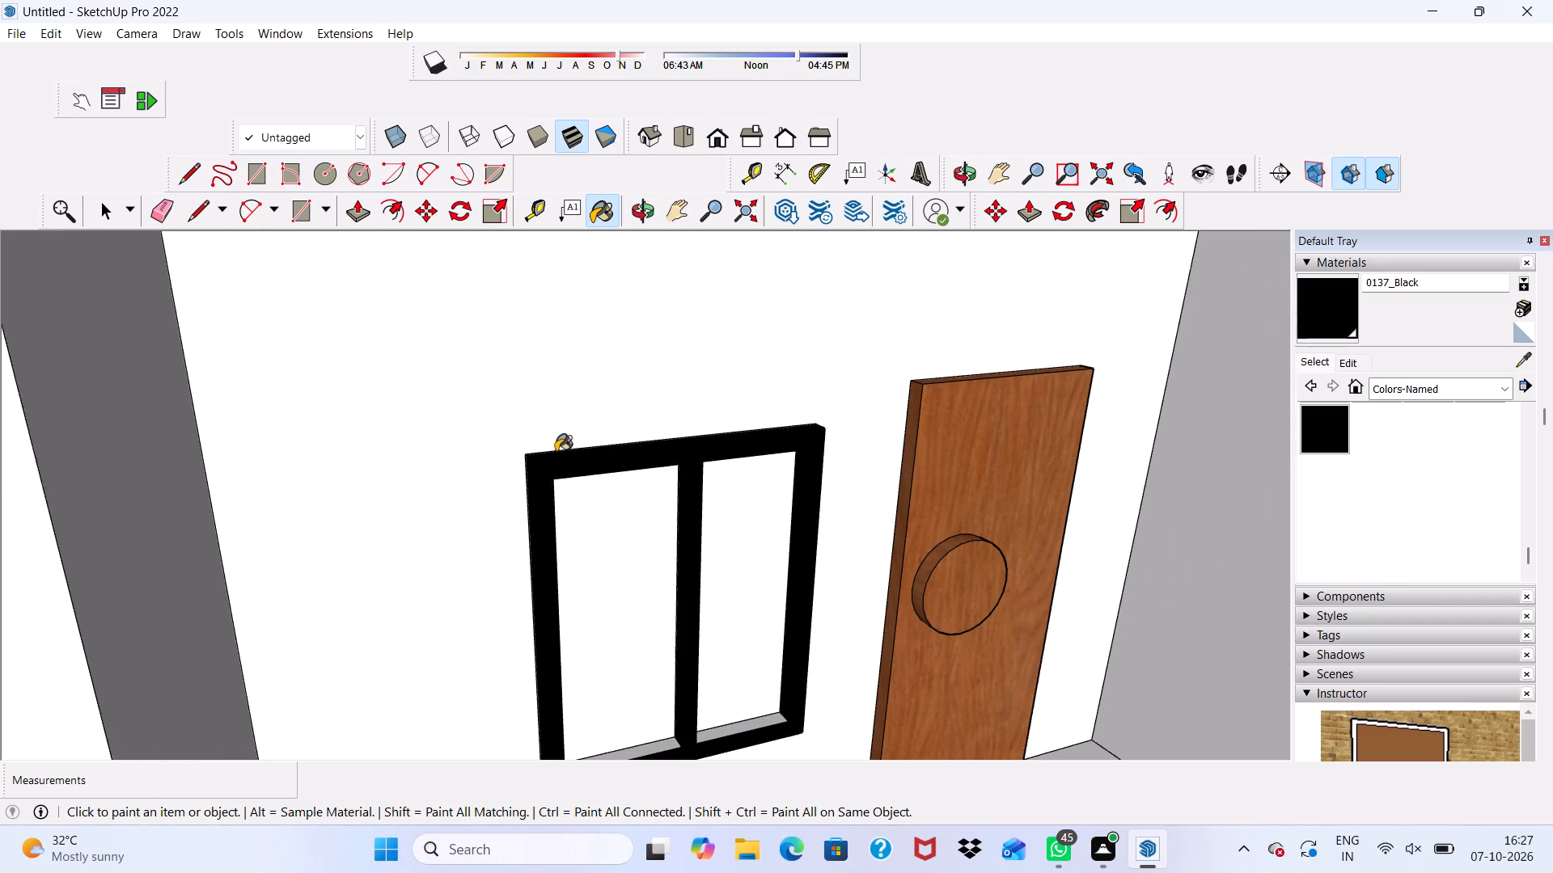
{"action": "scroll", "coordinate": [670, 589], "scroll_direction": "up", "scroll_amount": 8}
{"action": "scroll", "coordinate": [703, 620], "scroll_direction": "down", "scroll_amount": 4}
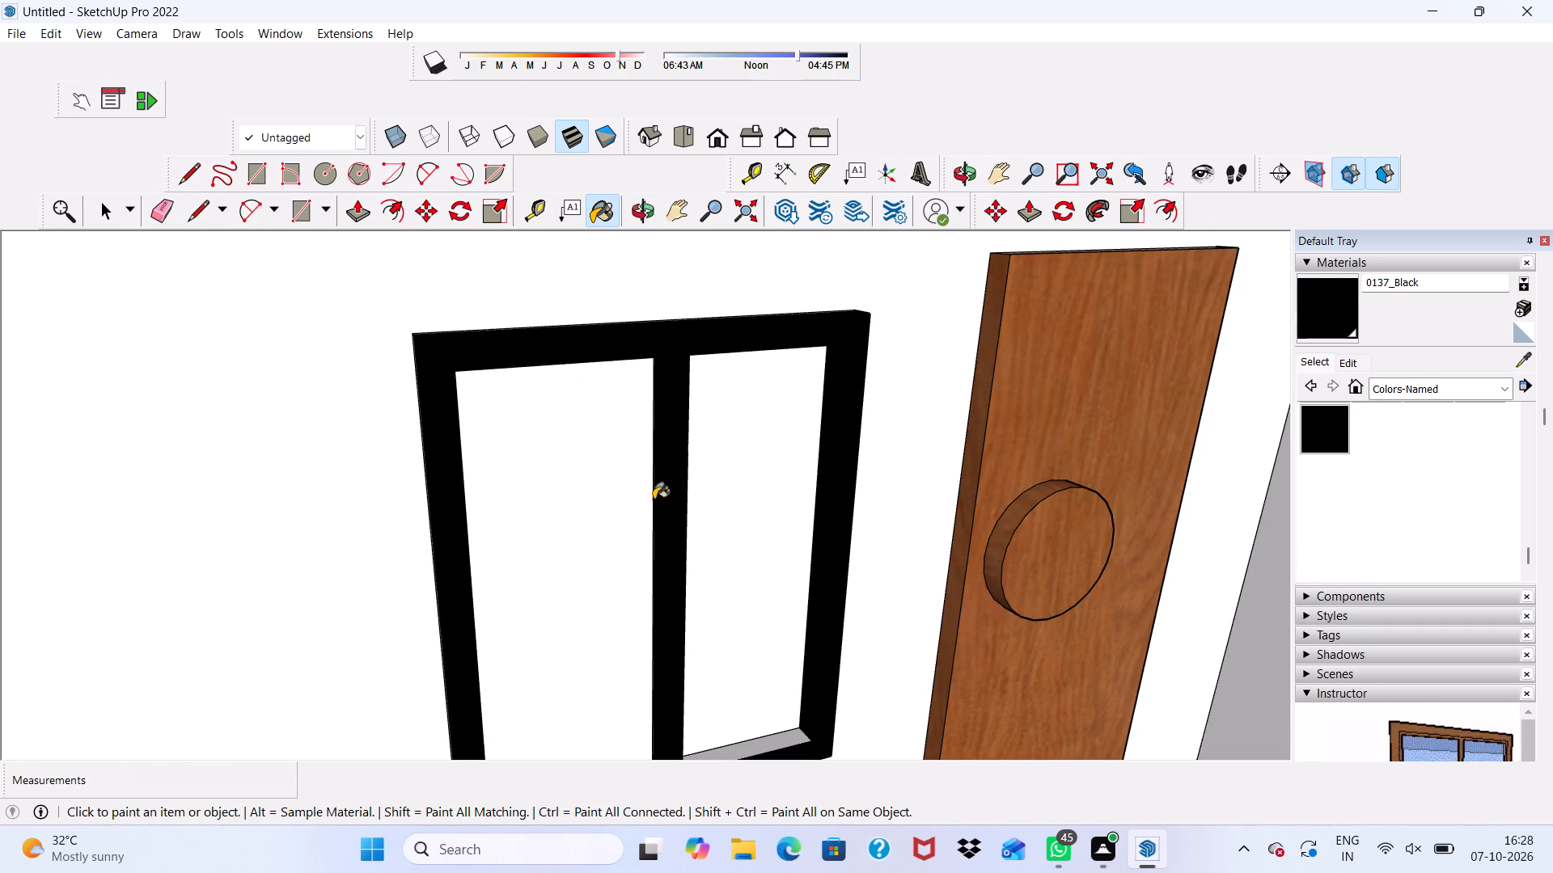
{"action": "scroll", "coordinate": [651, 486], "scroll_direction": "down", "scroll_amount": 8}
{"action": "scroll", "coordinate": [800, 671], "scroll_direction": "up", "scroll_amount": 10}
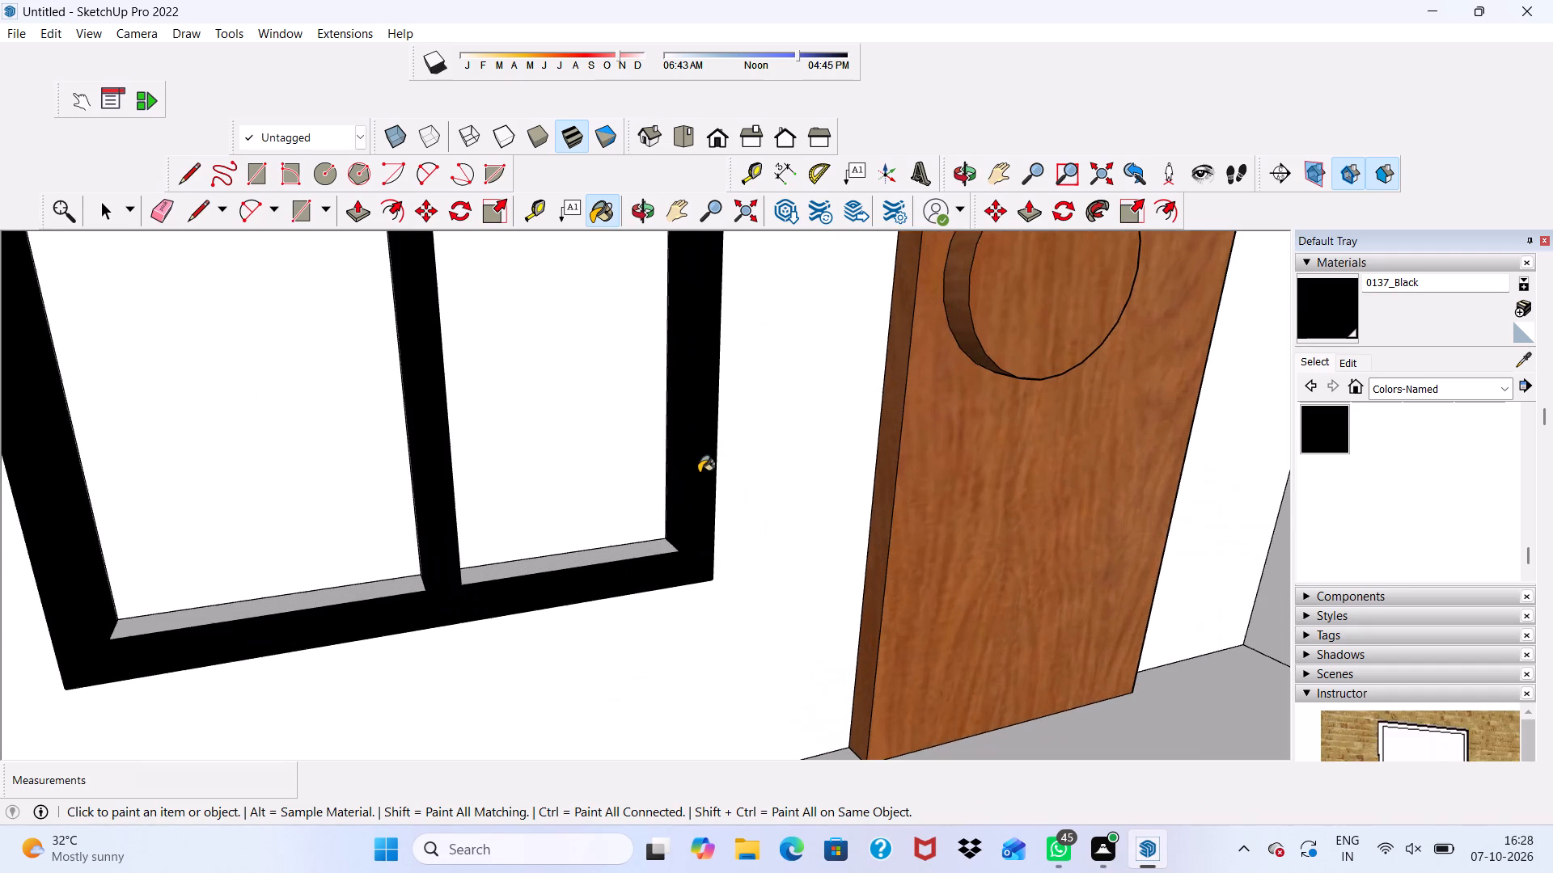
{"action": "scroll", "coordinate": [636, 508], "scroll_direction": "up", "scroll_amount": 3}
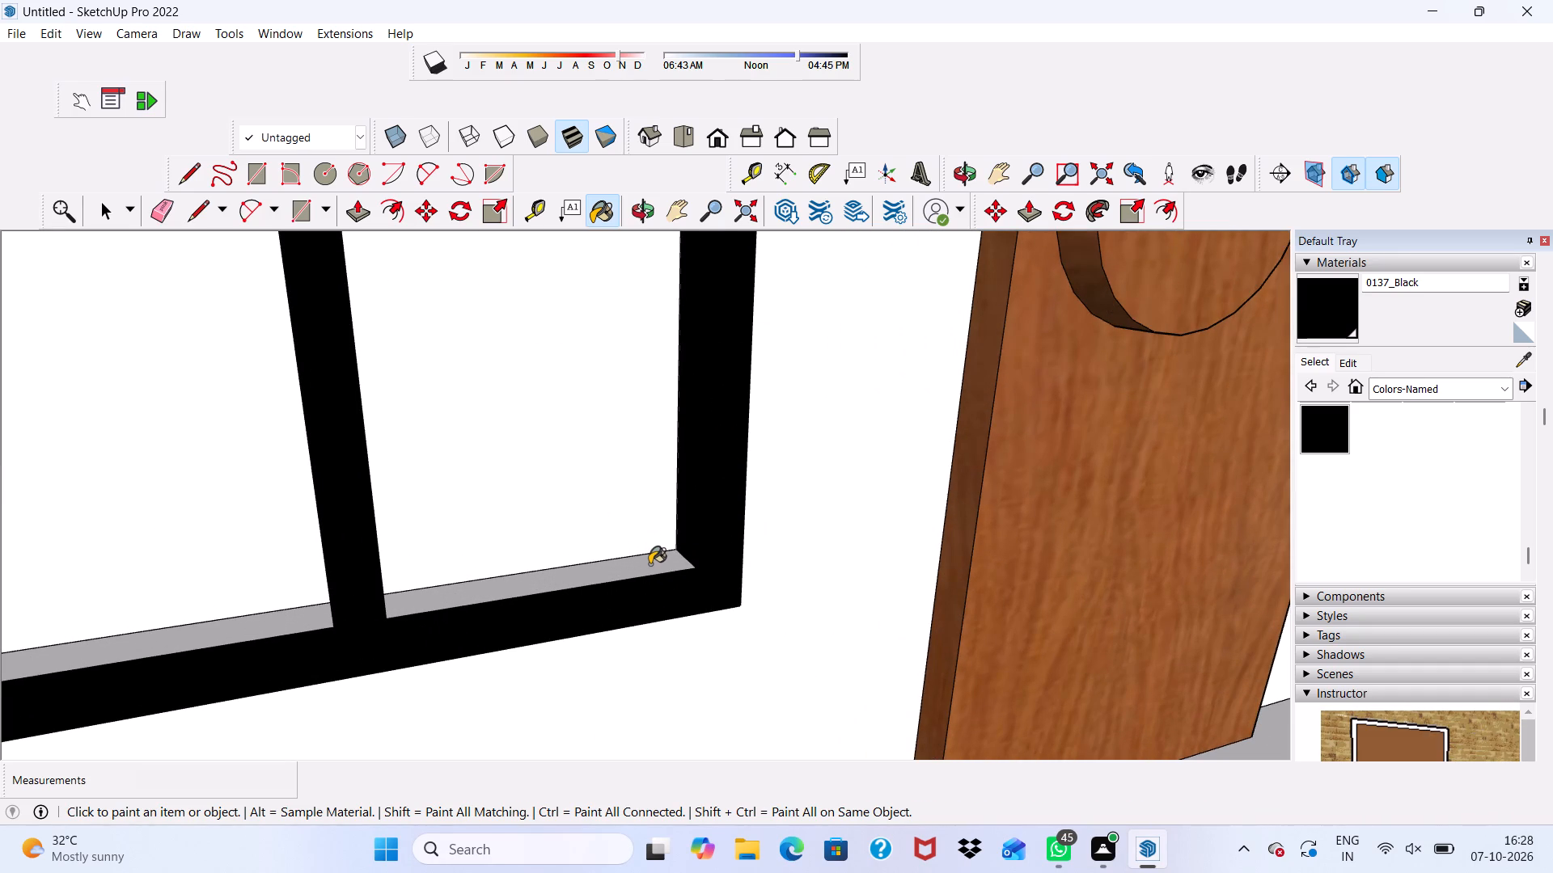
{"action": "left_click", "coordinate": [650, 564]}
{"action": "scroll", "coordinate": [639, 505], "scroll_direction": "down", "scroll_amount": 4}
{"action": "scroll", "coordinate": [525, 650], "scroll_direction": "up", "scroll_amount": 4}
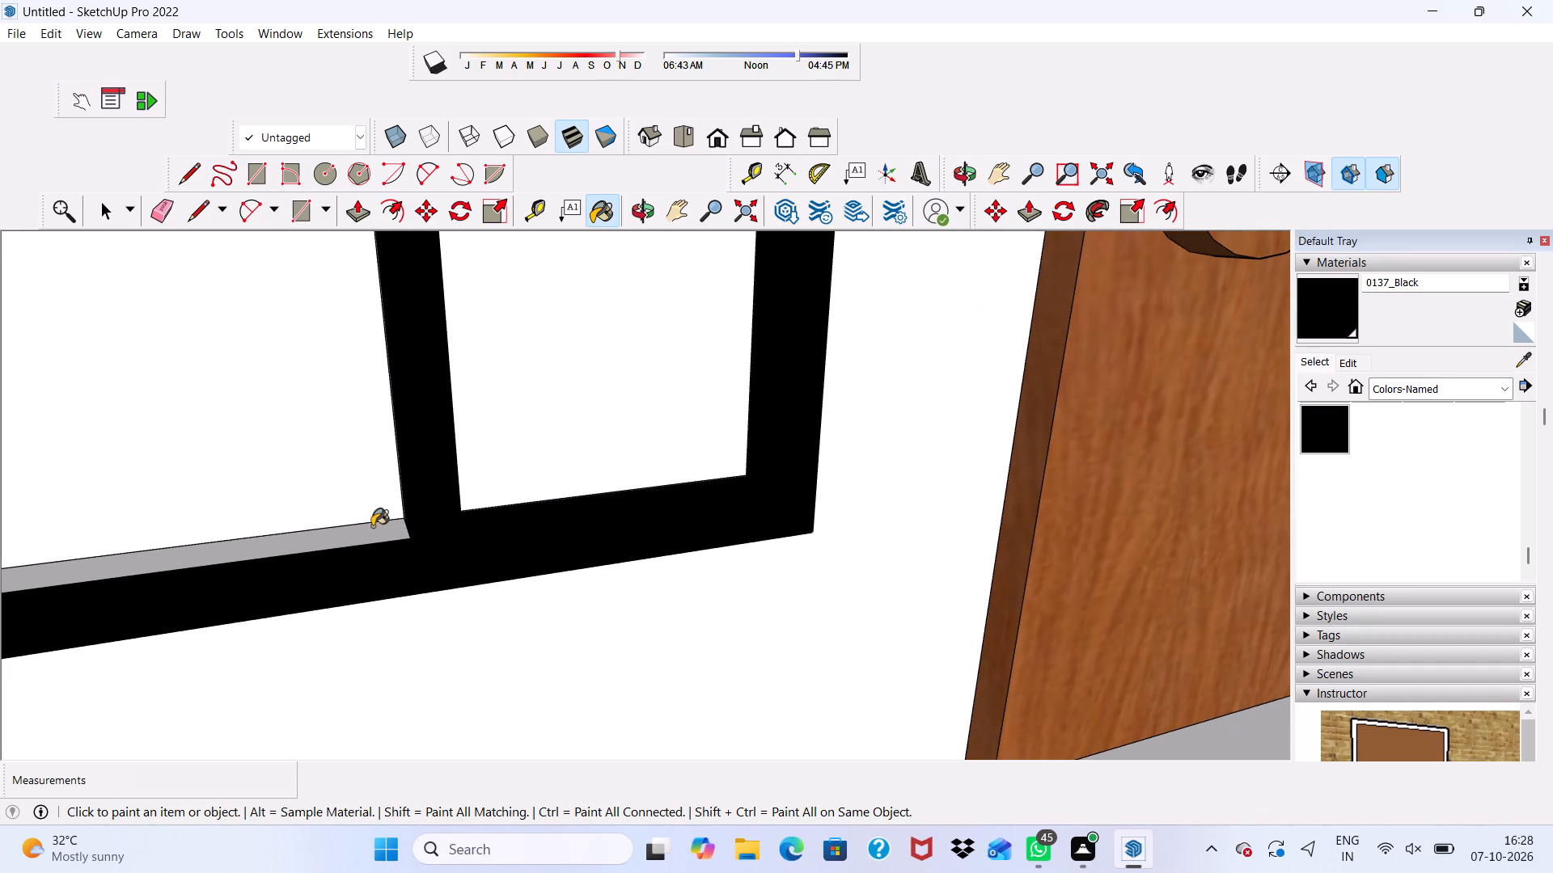
{"action": "scroll", "coordinate": [366, 507], "scroll_direction": "down", "scroll_amount": 4}
{"action": "scroll", "coordinate": [318, 522], "scroll_direction": "up", "scroll_amount": 2}
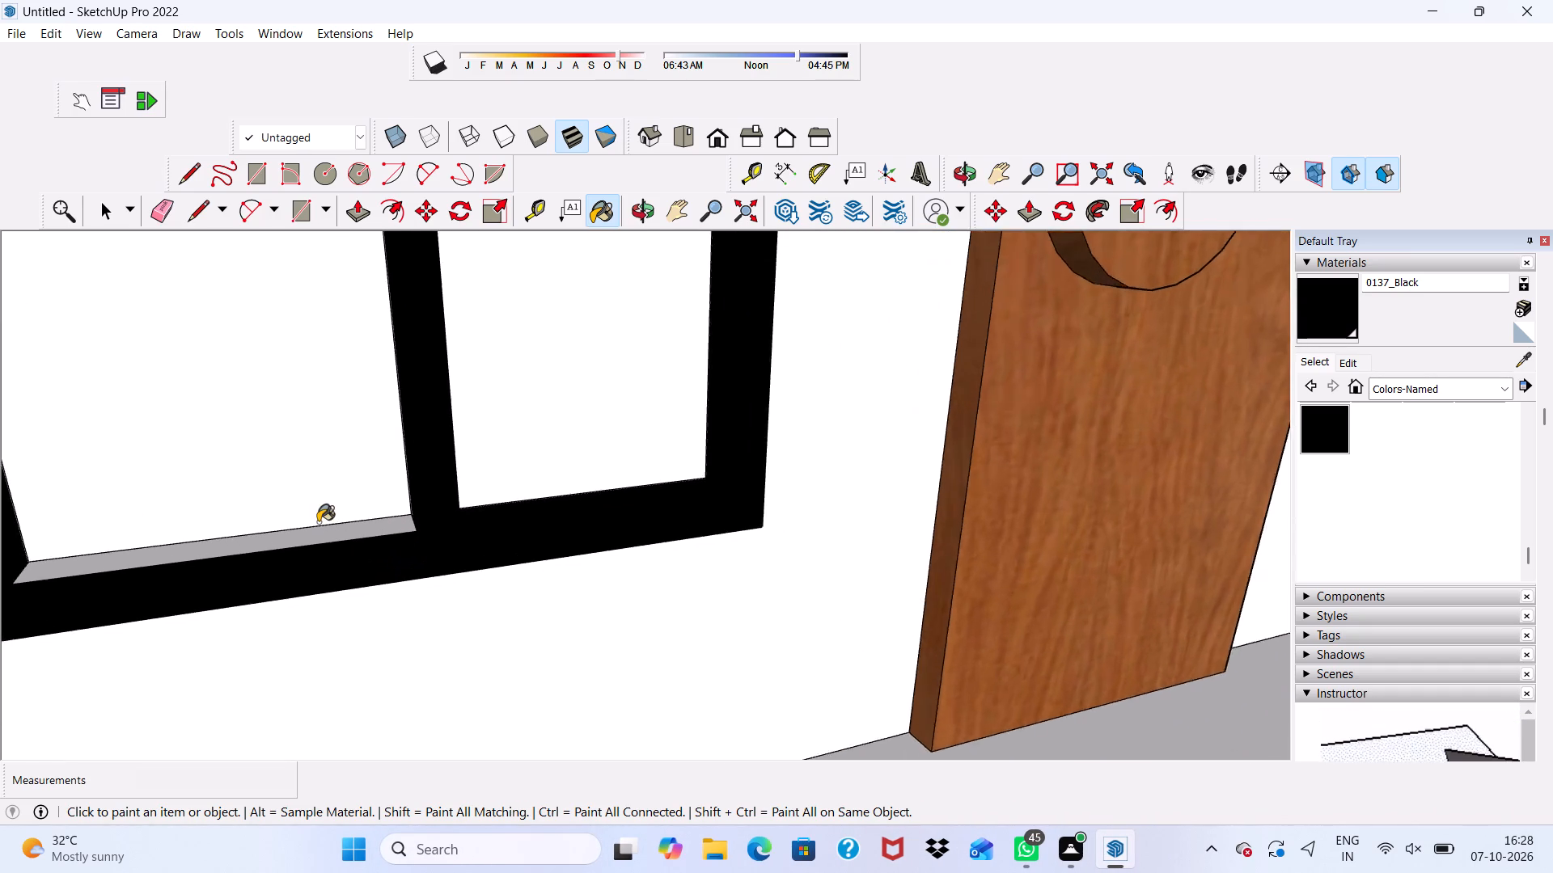
{"action": "scroll", "coordinate": [318, 522], "scroll_direction": "up", "scroll_amount": 6}
{"action": "left_click", "coordinate": [332, 537]}
{"action": "scroll", "coordinate": [336, 537], "scroll_direction": "down", "scroll_amount": 12}
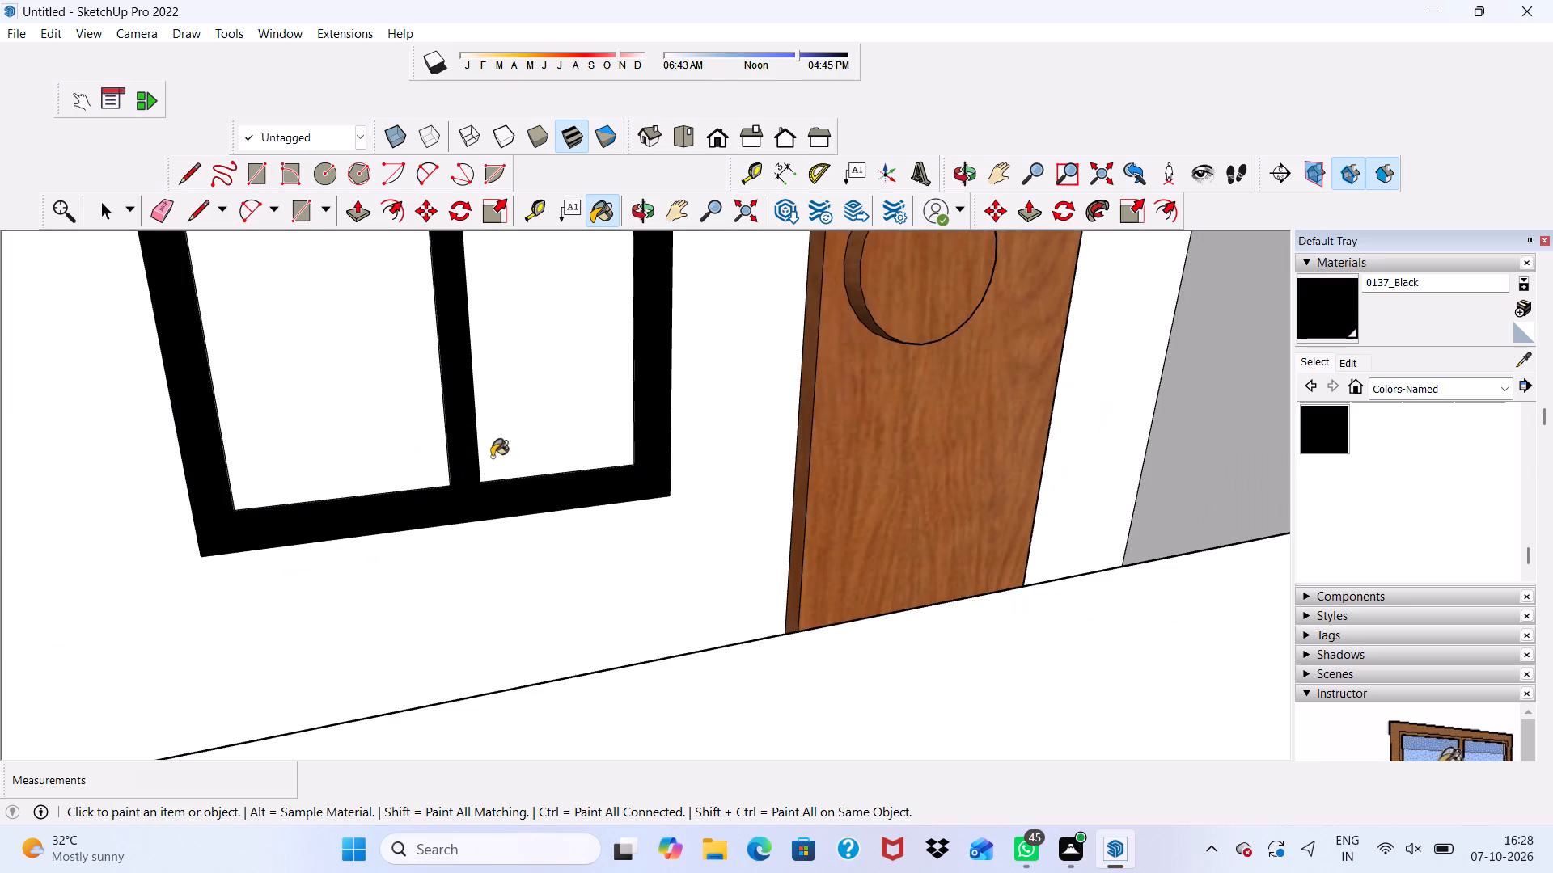
Examine the fourth-from-top balcony window frame and its neighbours from several angles for unpainted faces.
{"action": "scroll", "coordinate": [492, 458], "scroll_direction": "down", "scroll_amount": 9}
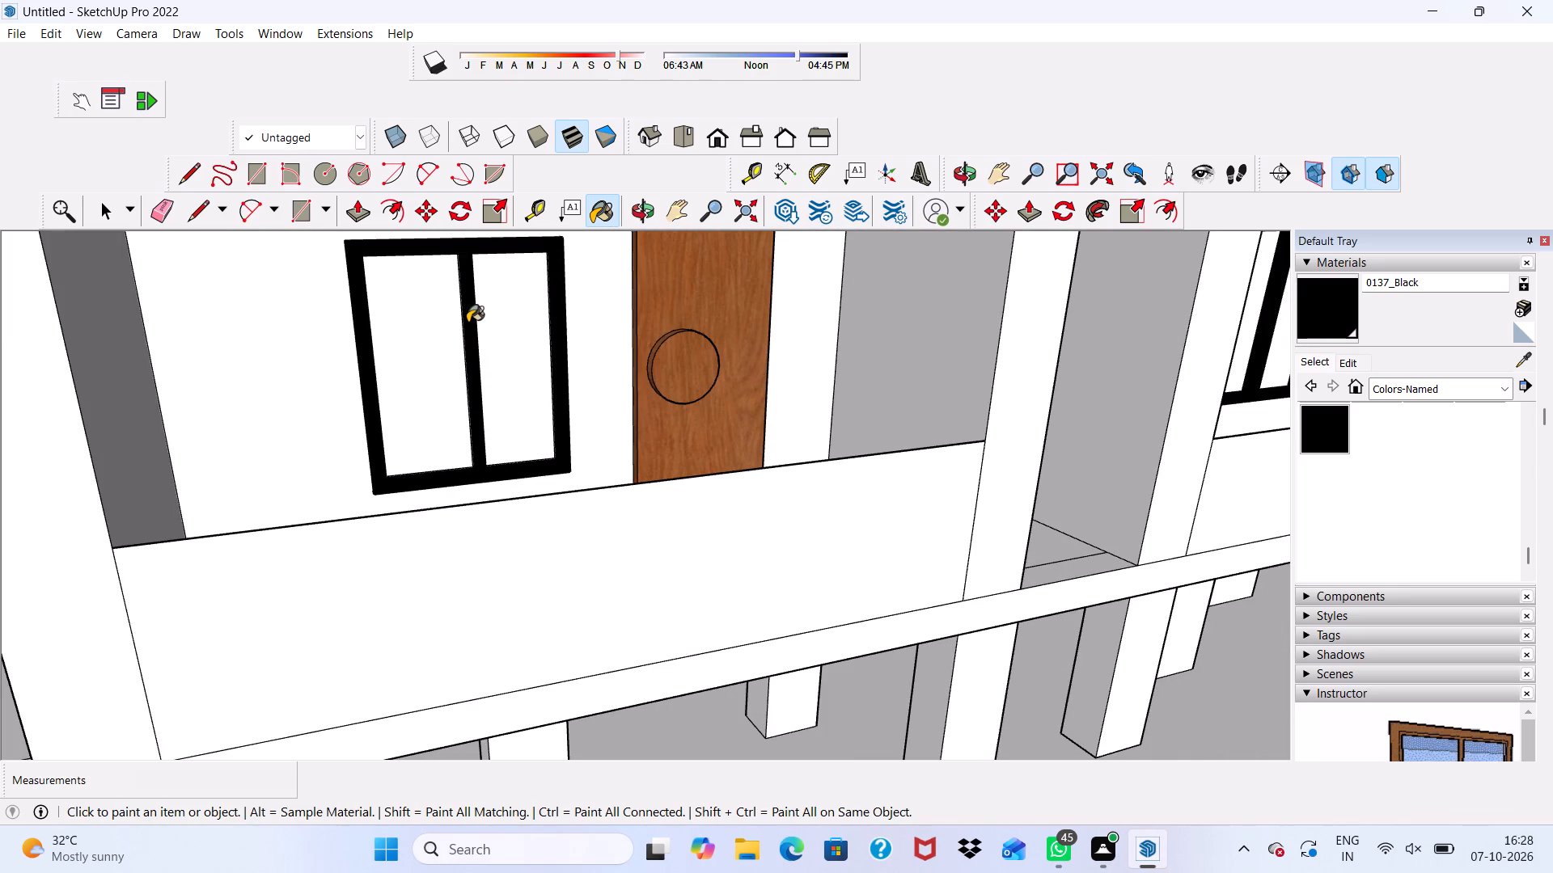
{"action": "scroll", "coordinate": [468, 309], "scroll_direction": "up", "scroll_amount": 6}
{"action": "scroll", "coordinate": [468, 309], "scroll_direction": "down", "scroll_amount": 5}
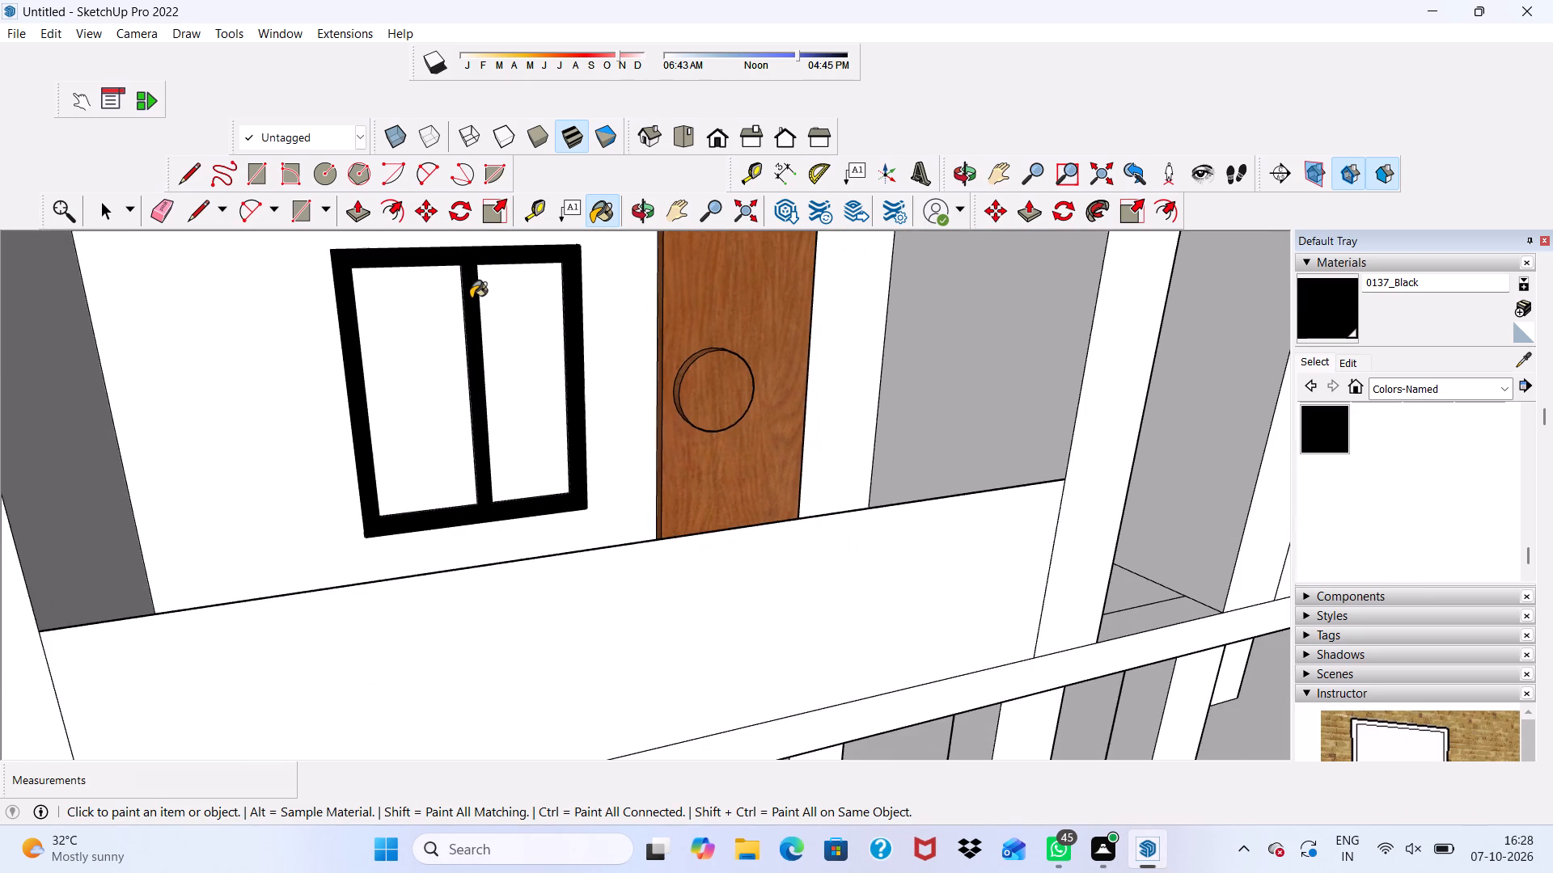
{"action": "scroll", "coordinate": [470, 297], "scroll_direction": "up", "scroll_amount": 4}
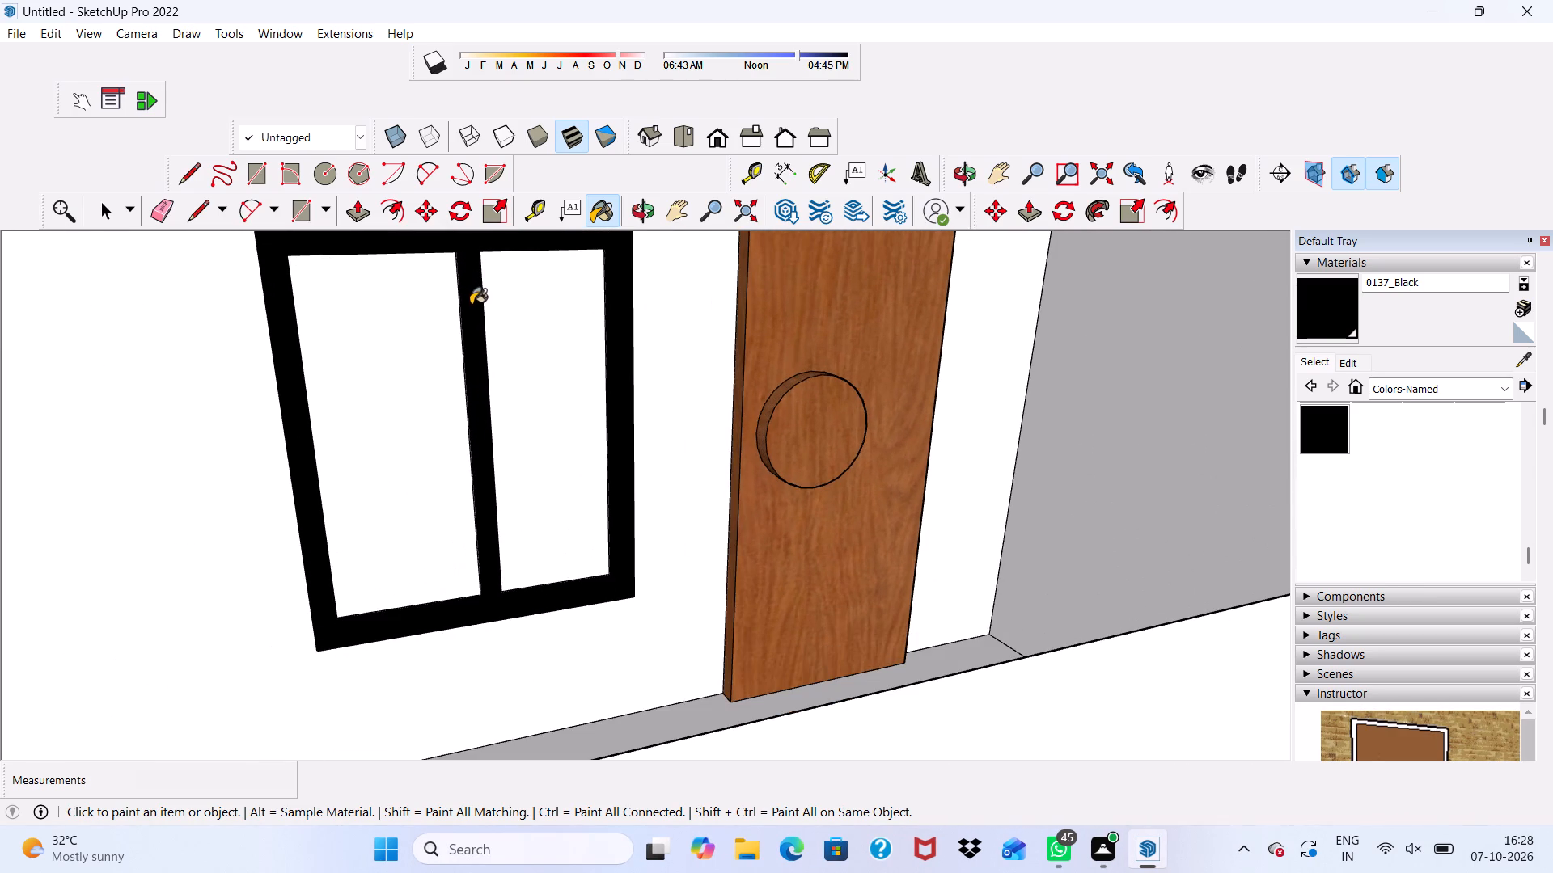
{"action": "scroll", "coordinate": [477, 337], "scroll_direction": "down", "scroll_amount": 4}
{"action": "scroll", "coordinate": [443, 264], "scroll_direction": "up", "scroll_amount": 4}
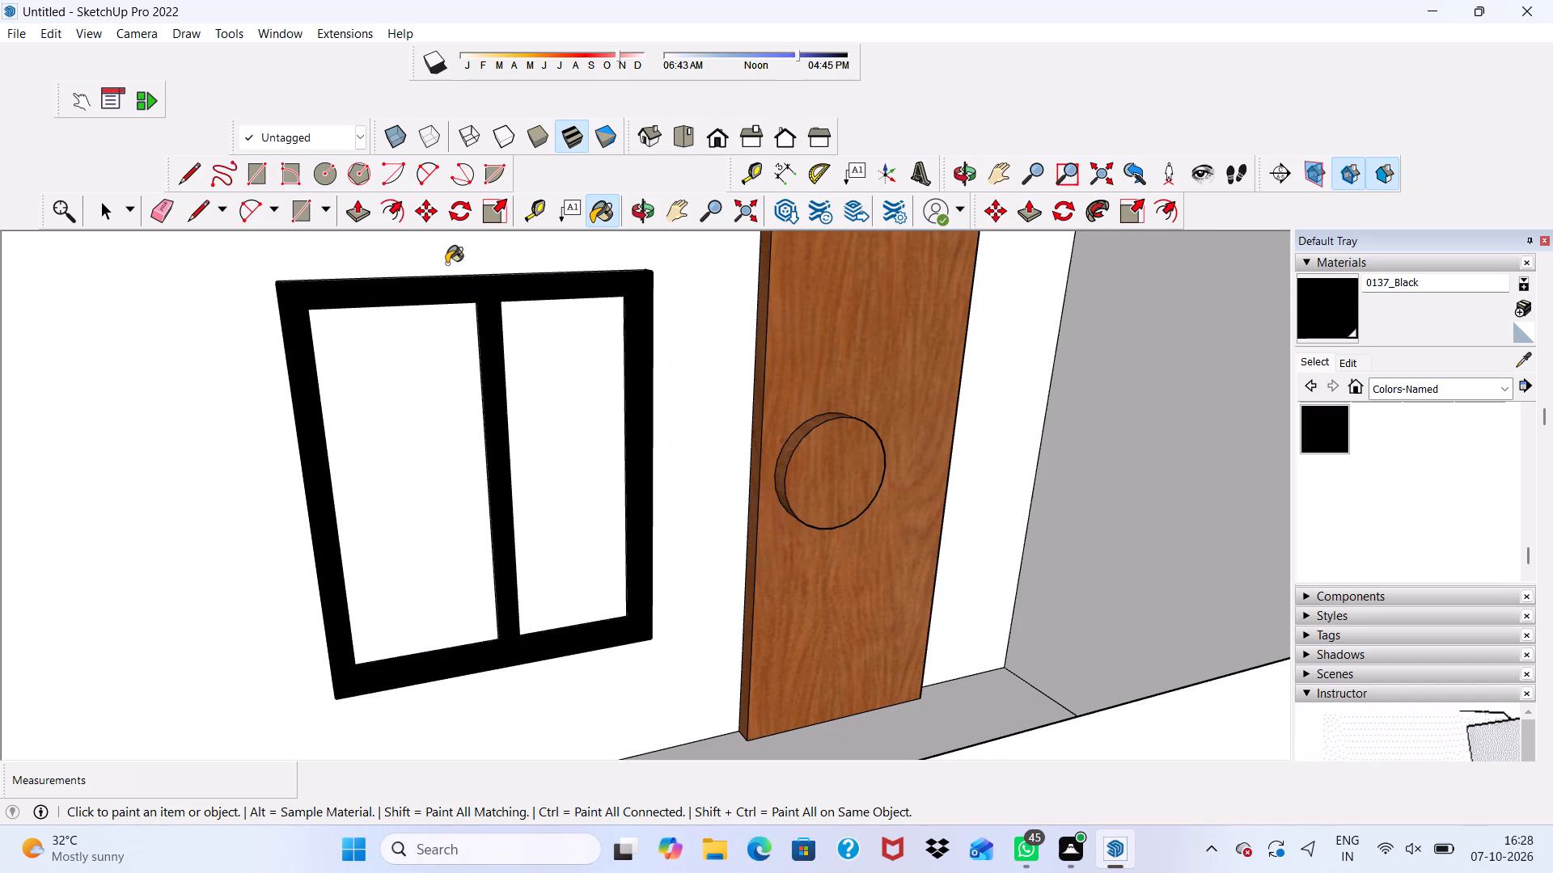
{"action": "middle_click_drag", "start_coordinate": [481, 360], "coordinate": [485, 360]}
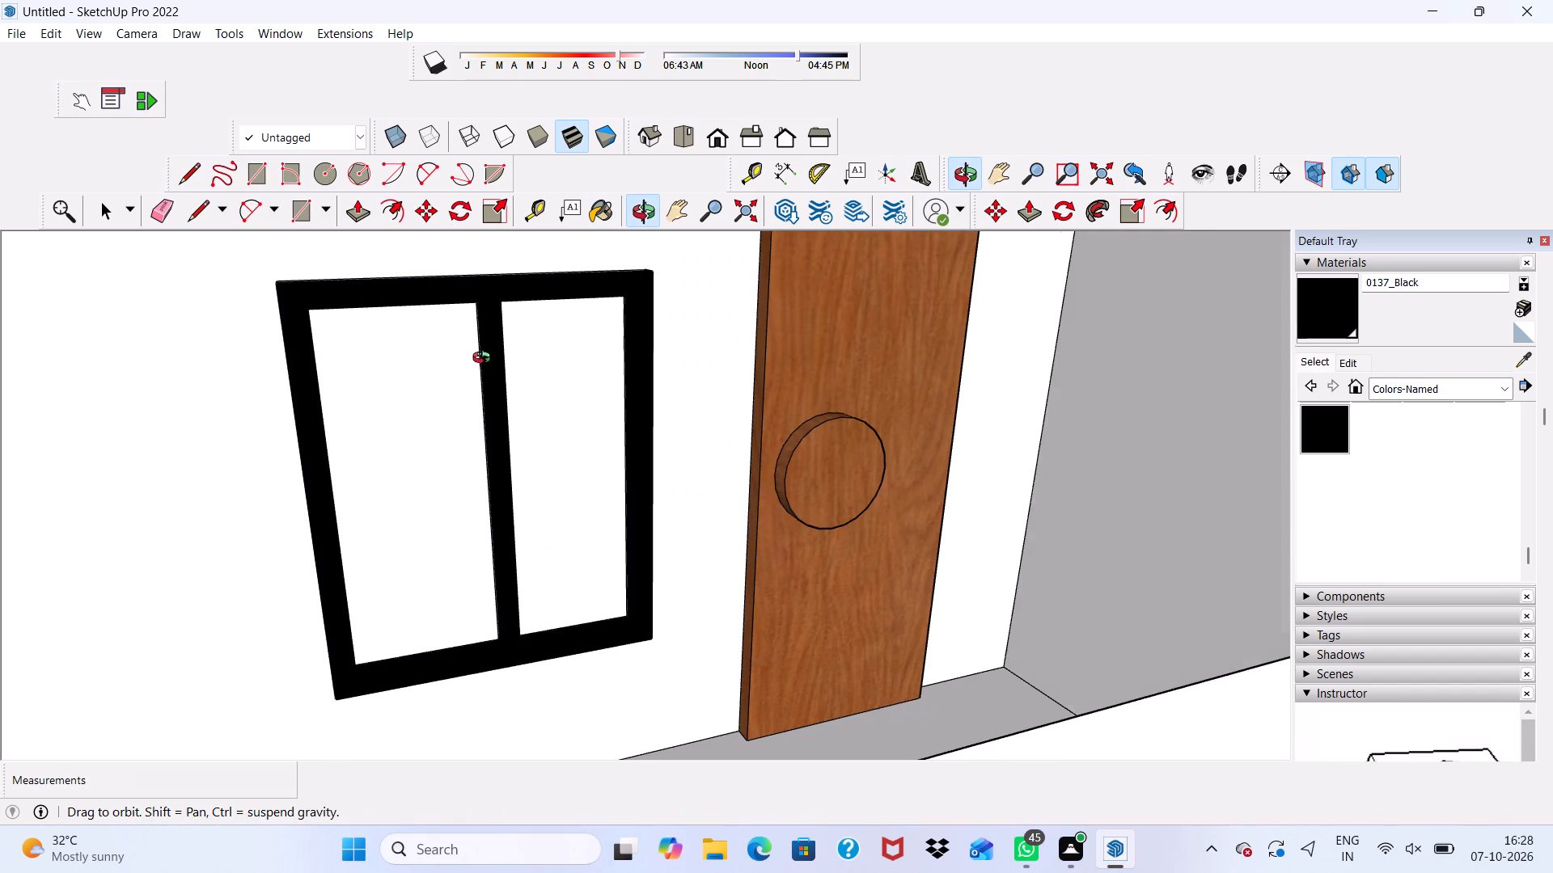
{"action": "middle_click_drag", "start_coordinate": [485, 360], "coordinate": [605, 343]}
{"action": "scroll", "coordinate": [609, 476], "scroll_direction": "up", "scroll_amount": 5}
{"action": "scroll", "coordinate": [611, 476], "scroll_direction": "down", "scroll_amount": 4}
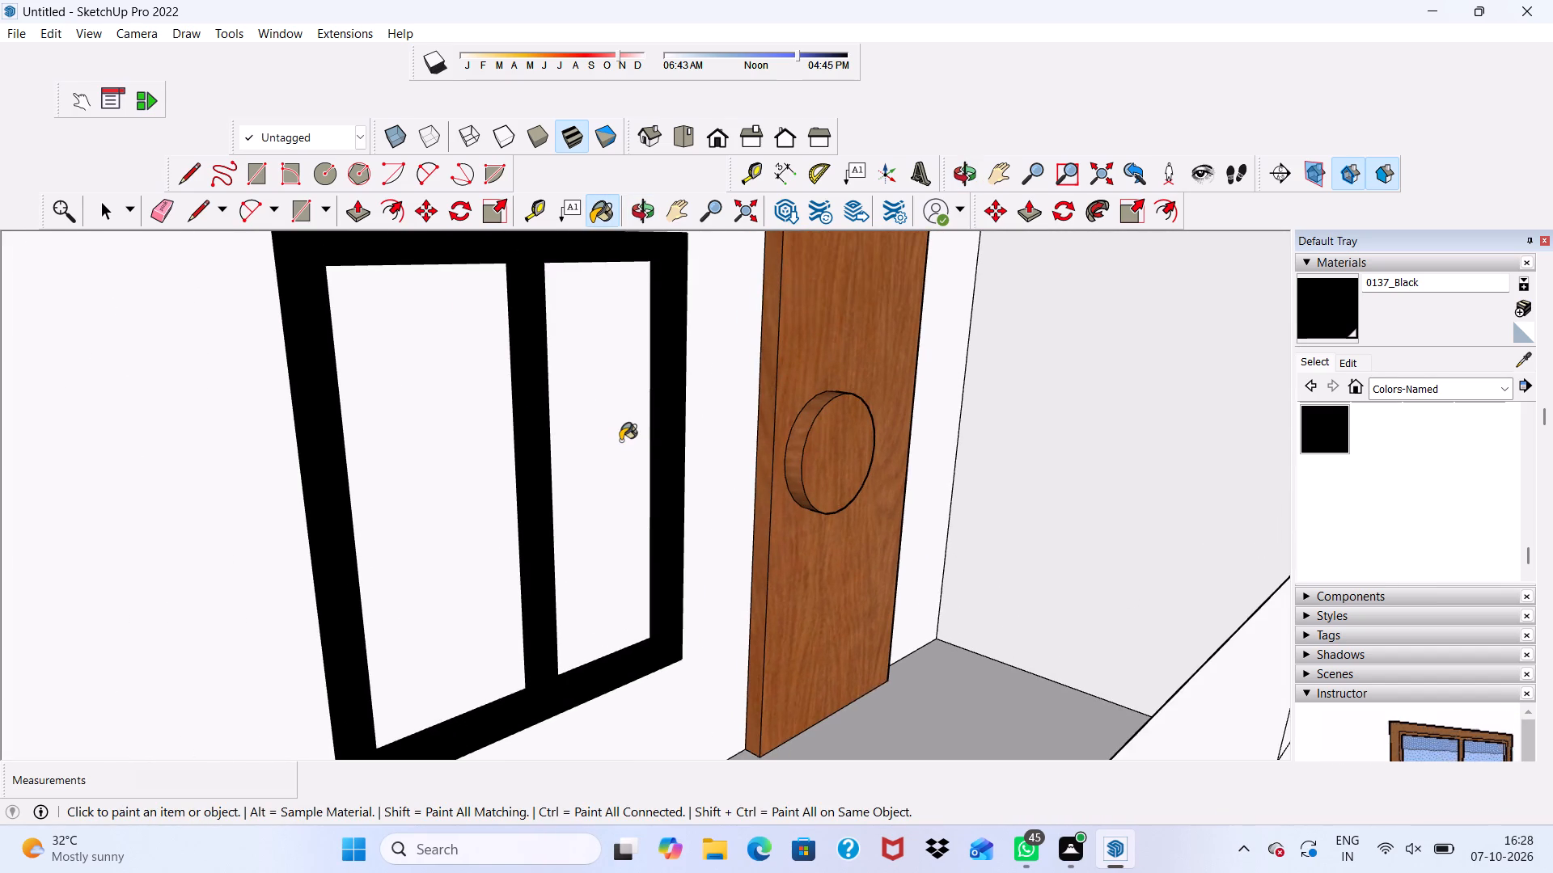
{"action": "scroll", "coordinate": [620, 441], "scroll_direction": "down", "scroll_amount": 1}
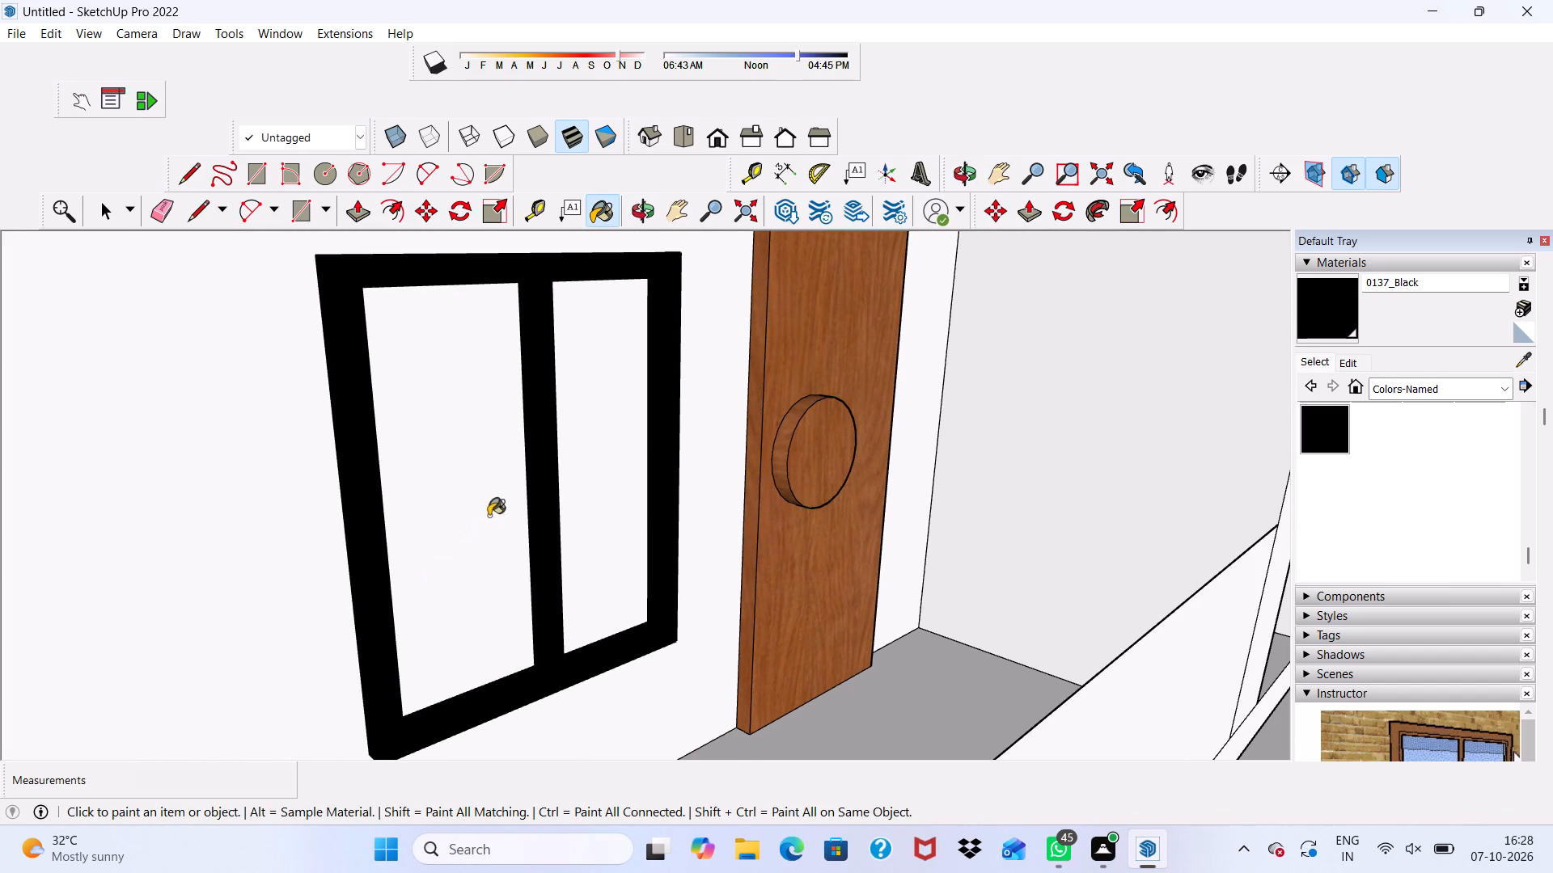
{"action": "scroll", "coordinate": [511, 508], "scroll_direction": "up", "scroll_amount": 1}
{"action": "scroll", "coordinate": [511, 508], "scroll_direction": "down", "scroll_amount": 4}
{"action": "middle_click_drag", "start_coordinate": [578, 501], "coordinate": [346, 525]}
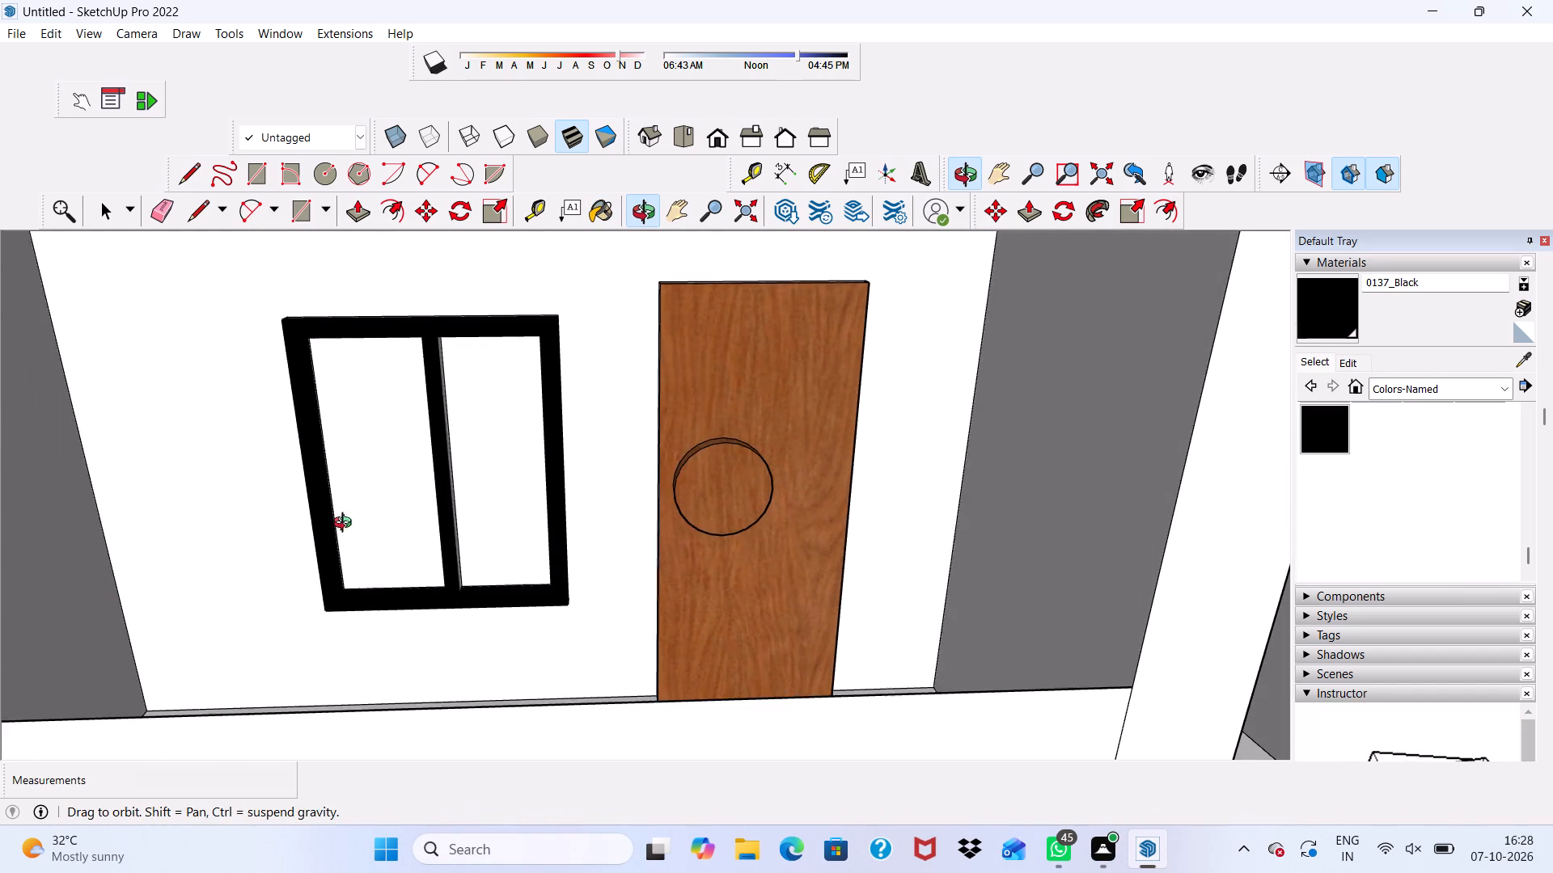
{"action": "middle_click_drag", "start_coordinate": [346, 525], "coordinate": [345, 525]}
{"action": "scroll", "coordinate": [454, 470], "scroll_direction": "down", "scroll_amount": 3}
{"action": "scroll", "coordinate": [497, 401], "scroll_direction": "up", "scroll_amount": 4}
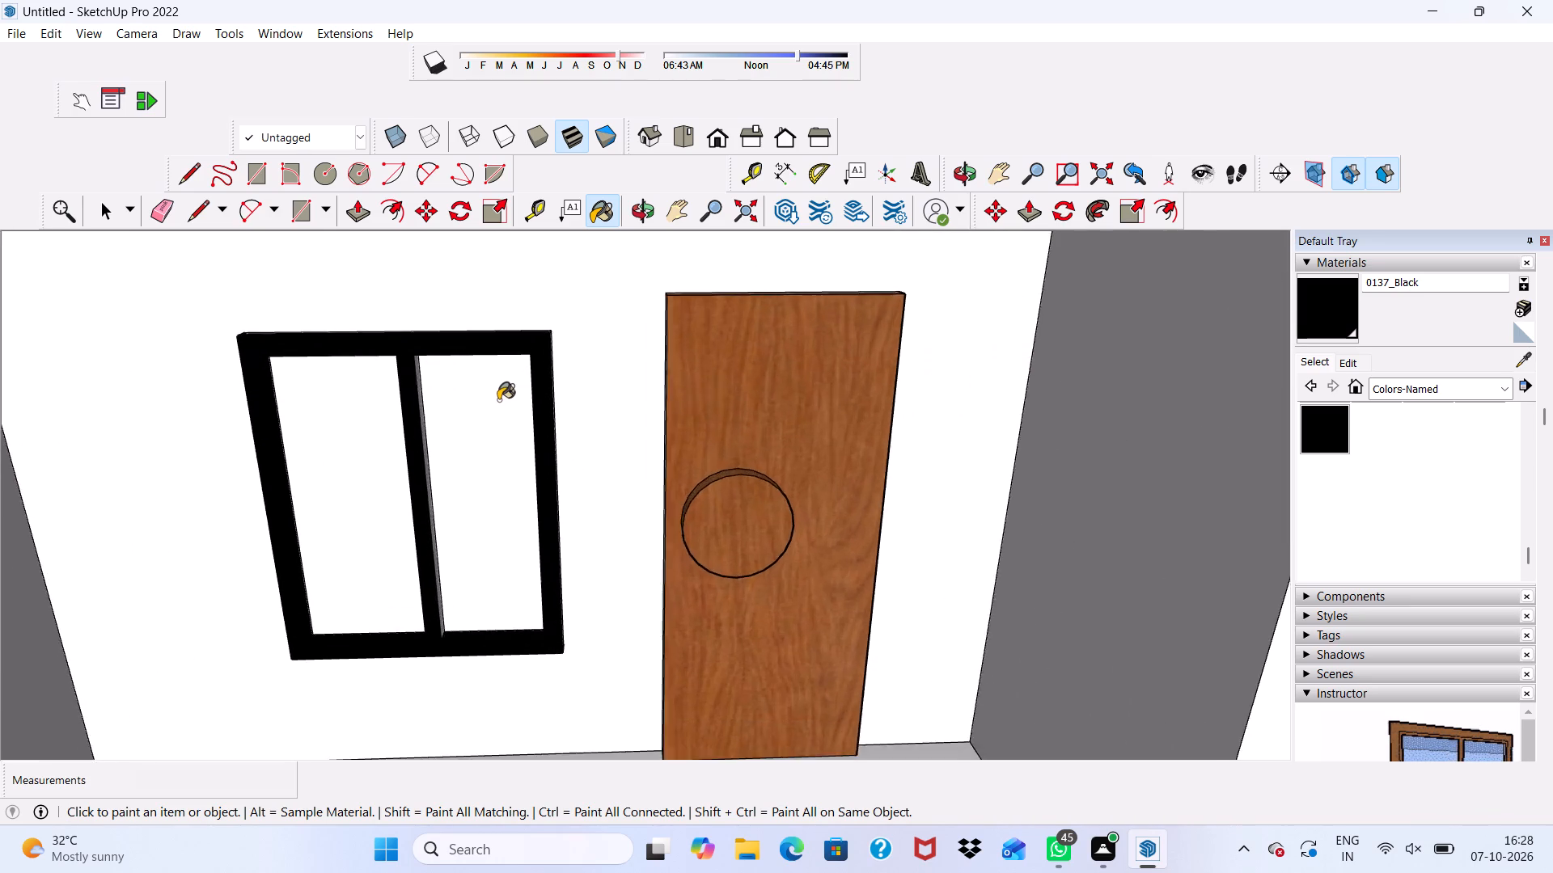
{"action": "scroll", "coordinate": [498, 400], "scroll_direction": "down", "scroll_amount": 12}
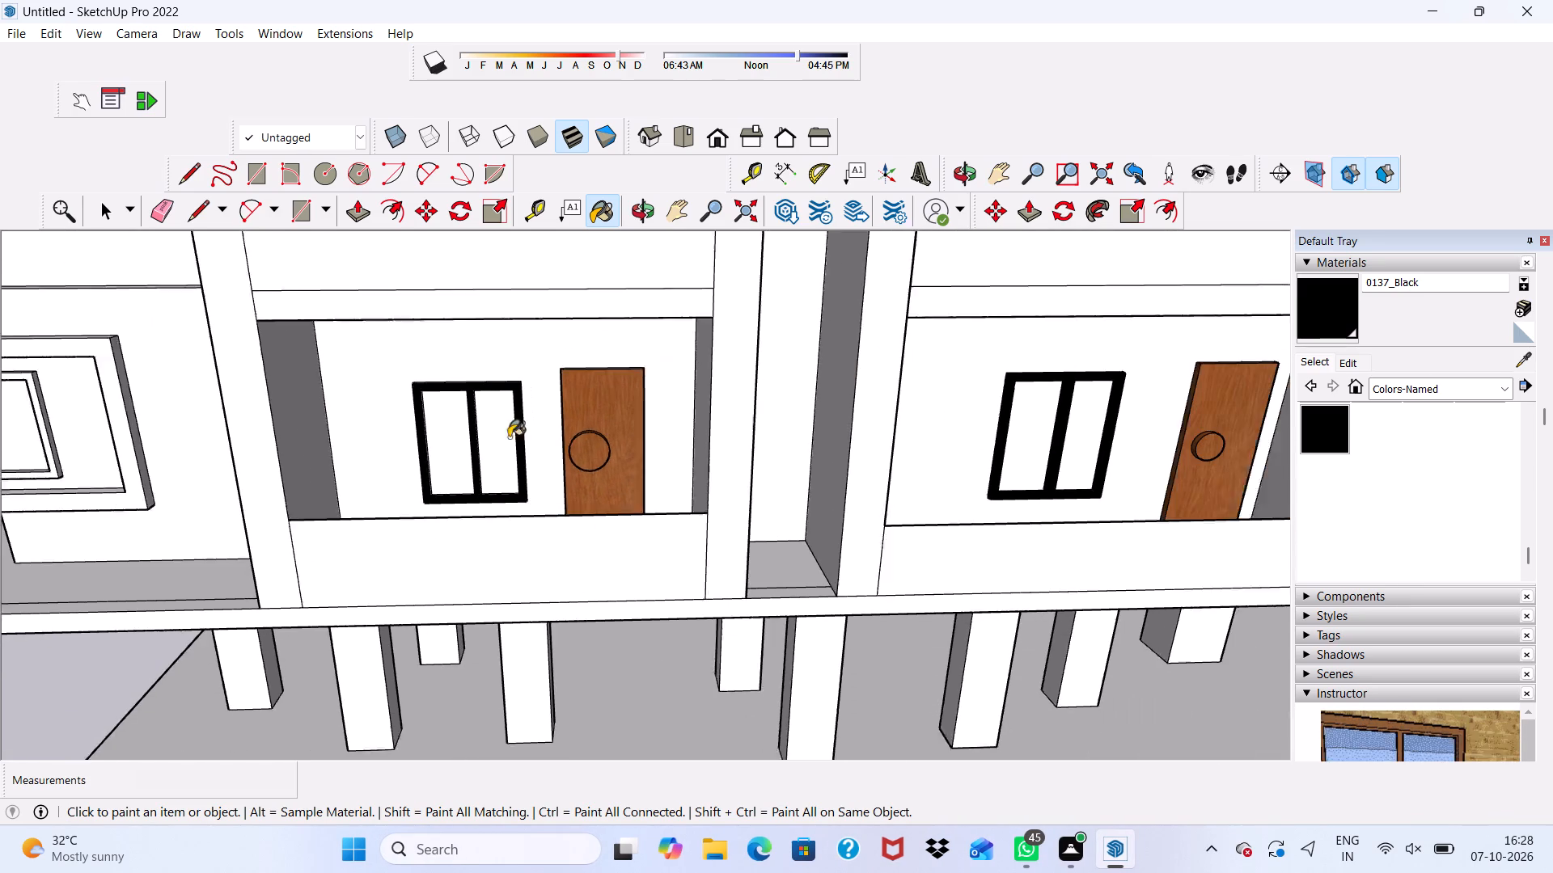
{"action": "scroll", "coordinate": [488, 375], "scroll_direction": "up", "scroll_amount": 5}
{"action": "scroll", "coordinate": [489, 373], "scroll_direction": "down", "scroll_amount": 3}
{"action": "middle_click_drag", "start_coordinate": [489, 373], "coordinate": [489, 473]}
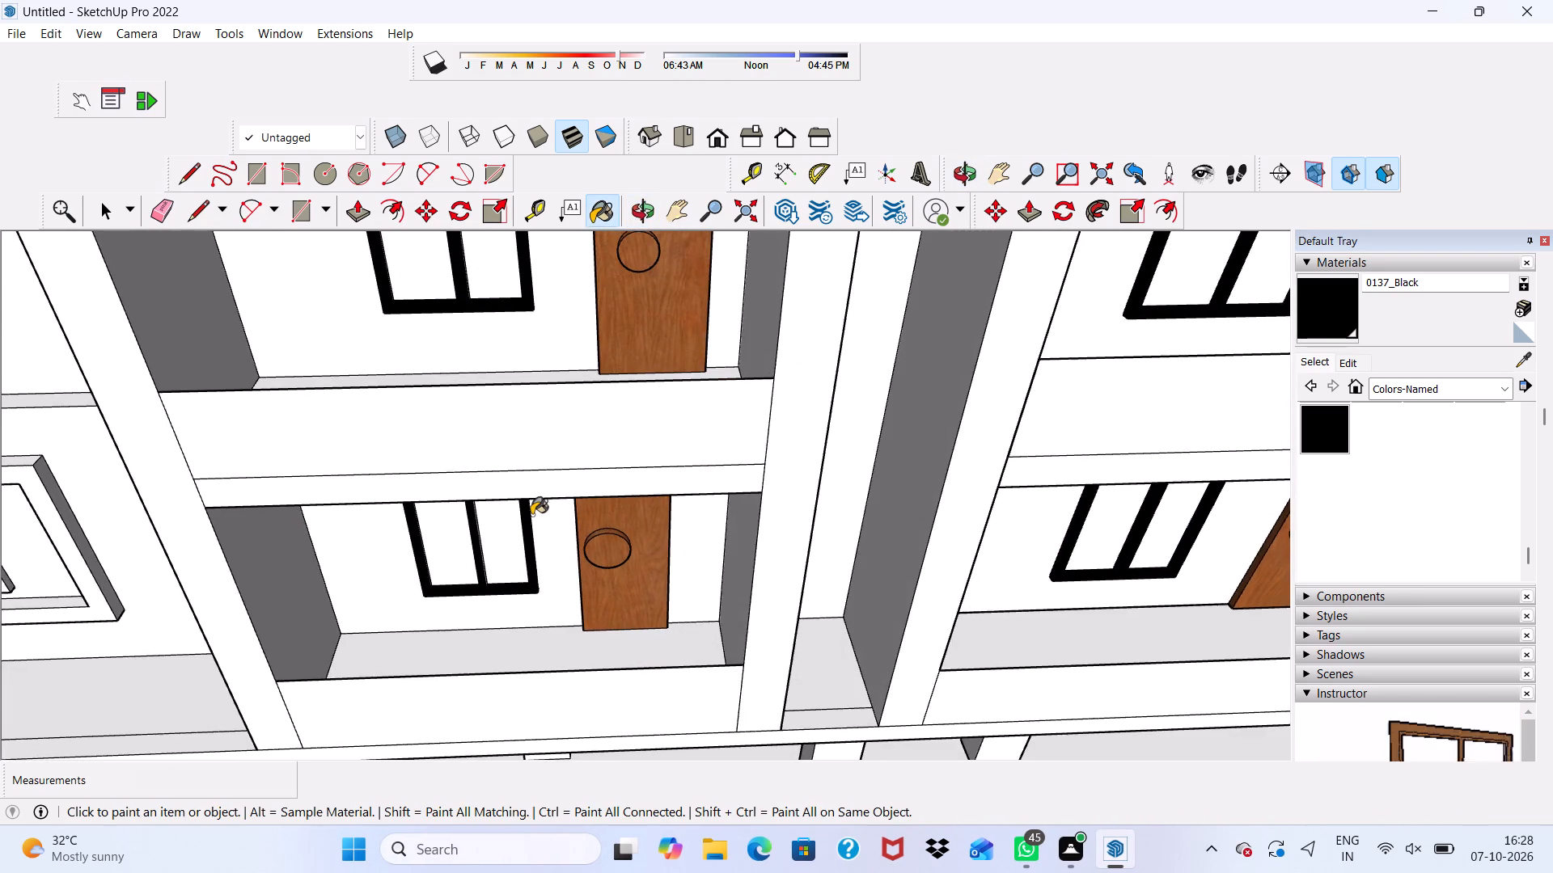
{"action": "scroll", "coordinate": [533, 518], "scroll_direction": "up", "scroll_amount": 4}
{"action": "scroll", "coordinate": [499, 377], "scroll_direction": "down", "scroll_amount": 9}
{"action": "scroll", "coordinate": [497, 247], "scroll_direction": "up", "scroll_amount": 4}
{"action": "scroll", "coordinate": [497, 251], "scroll_direction": "down", "scroll_amount": 5}
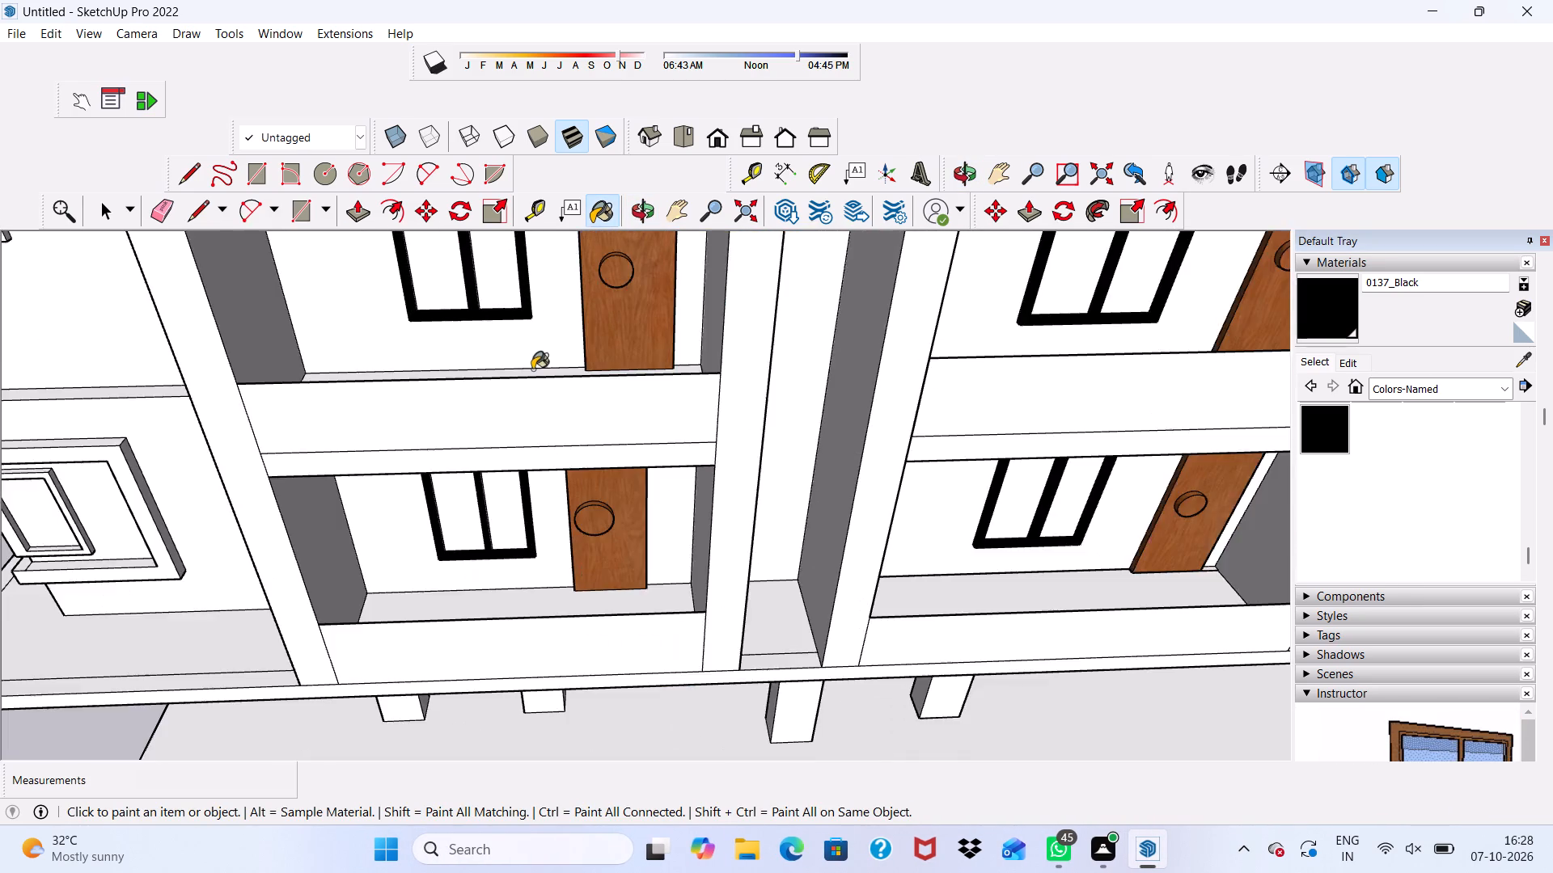
Paint the front frame face of the upper plain window on the wall beside the louvred strip 0137_Black.
{"action": "scroll", "coordinate": [532, 369], "scroll_direction": "down", "scroll_amount": 8}
{"action": "scroll", "coordinate": [588, 417], "scroll_direction": "down", "scroll_amount": 3}
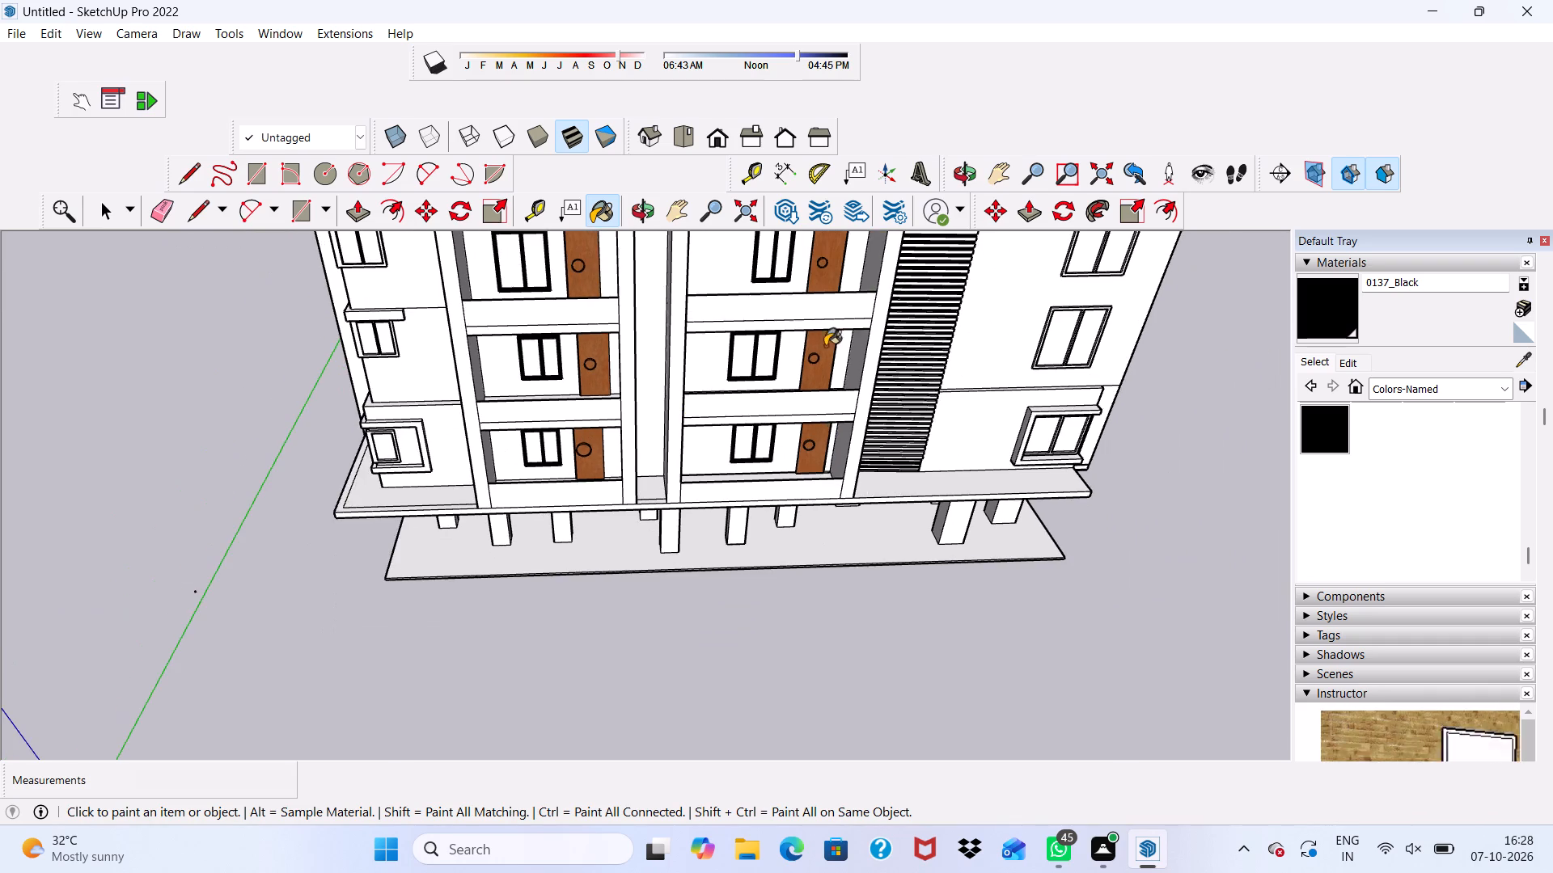
{"action": "scroll", "coordinate": [822, 358], "scroll_direction": "down", "scroll_amount": 8}
{"action": "middle_click_drag", "start_coordinate": [766, 409], "coordinate": [645, 212]}
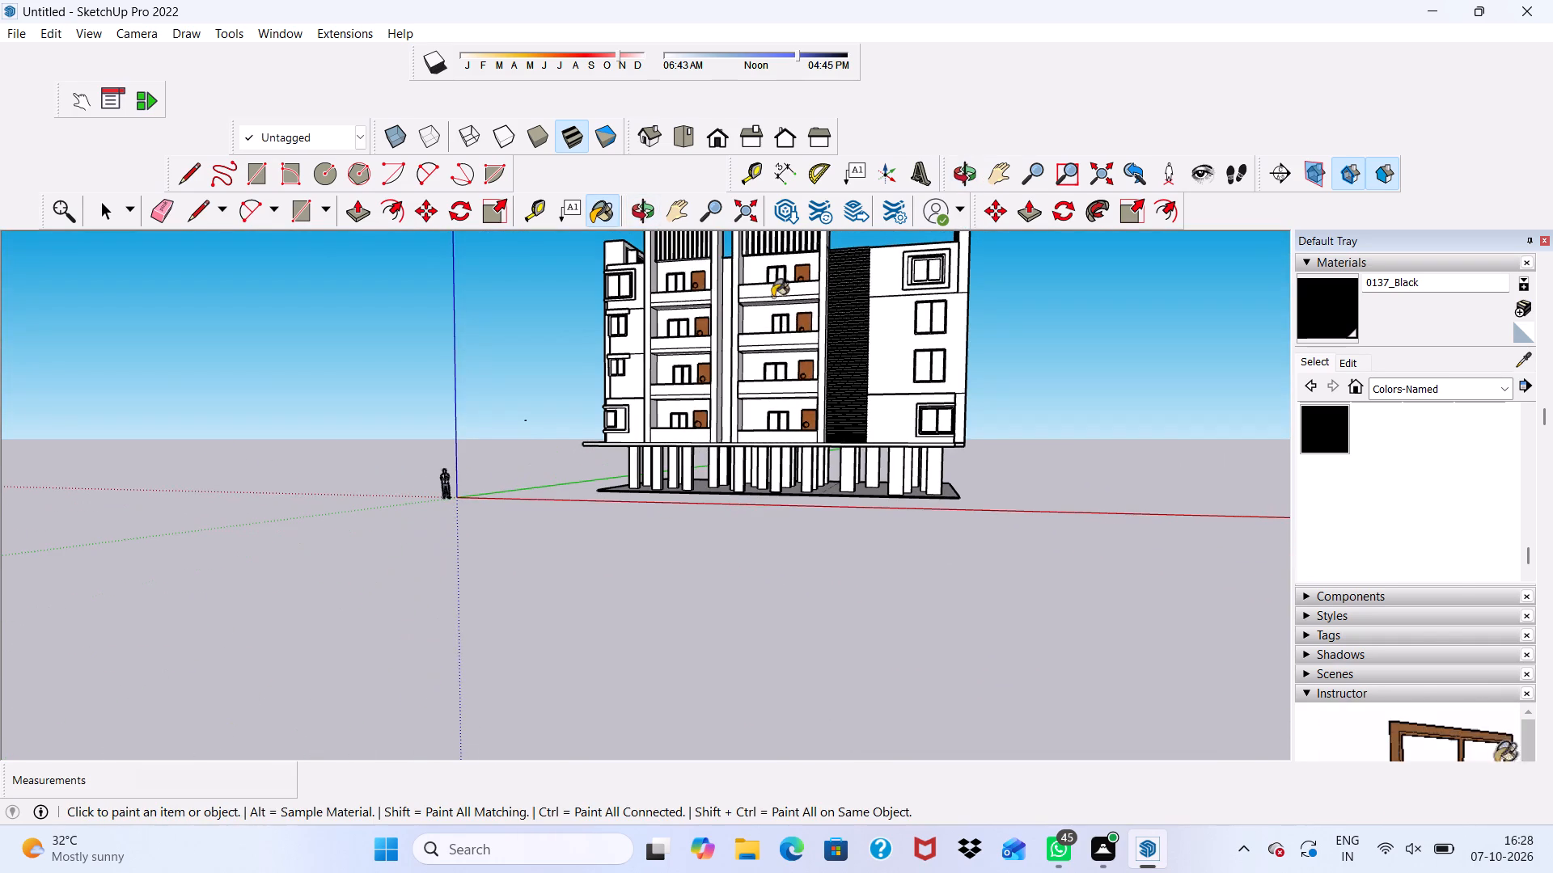
{"action": "scroll", "coordinate": [910, 271], "scroll_direction": "up", "scroll_amount": 9}
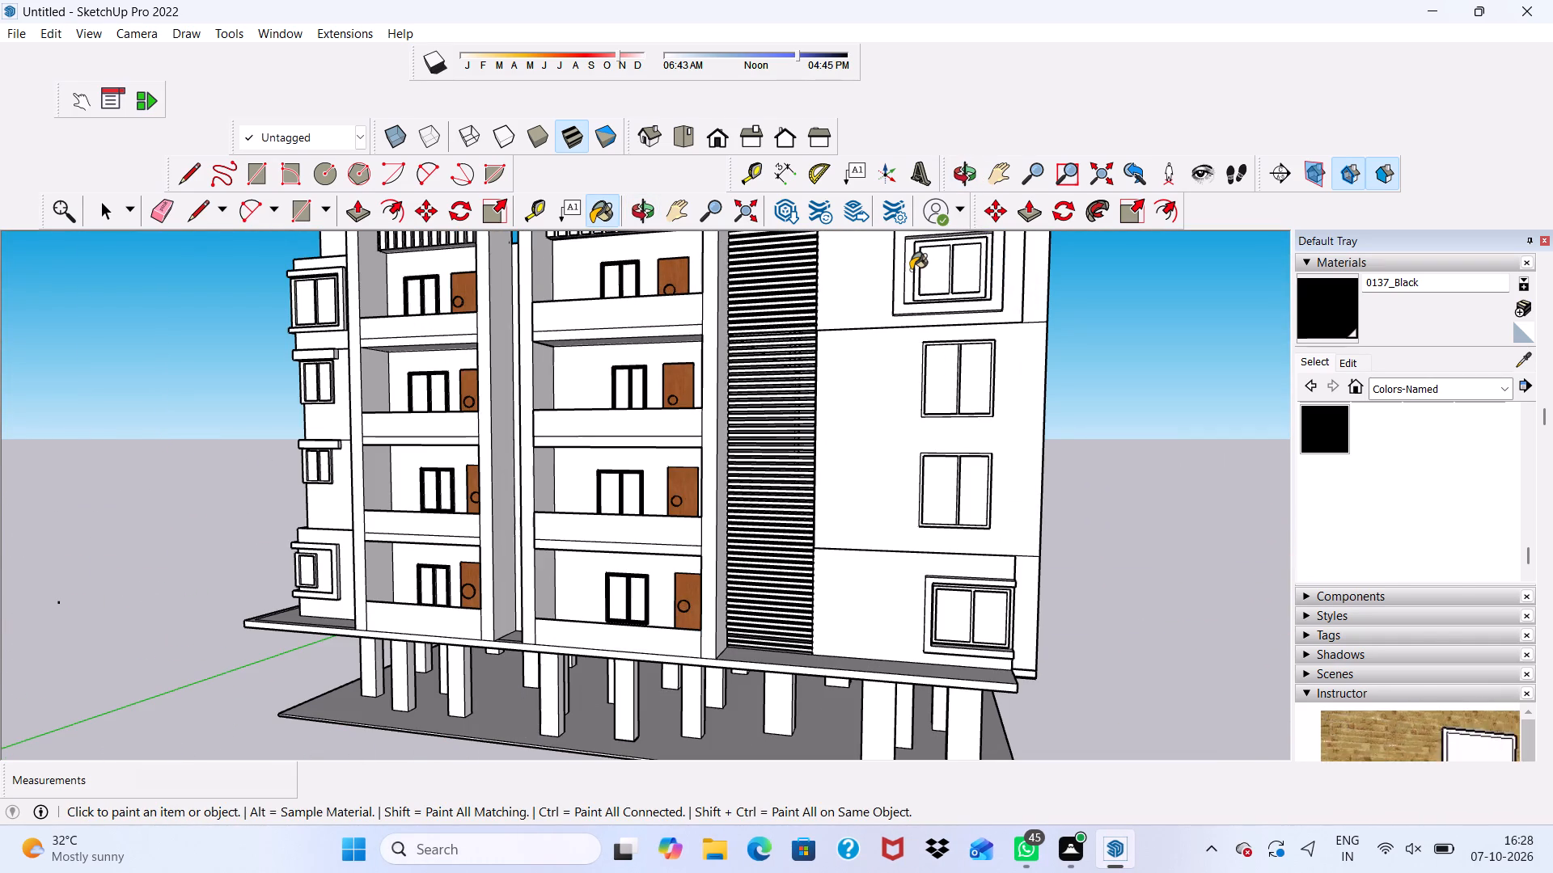
{"action": "scroll", "coordinate": [899, 273], "scroll_direction": "up", "scroll_amount": 4}
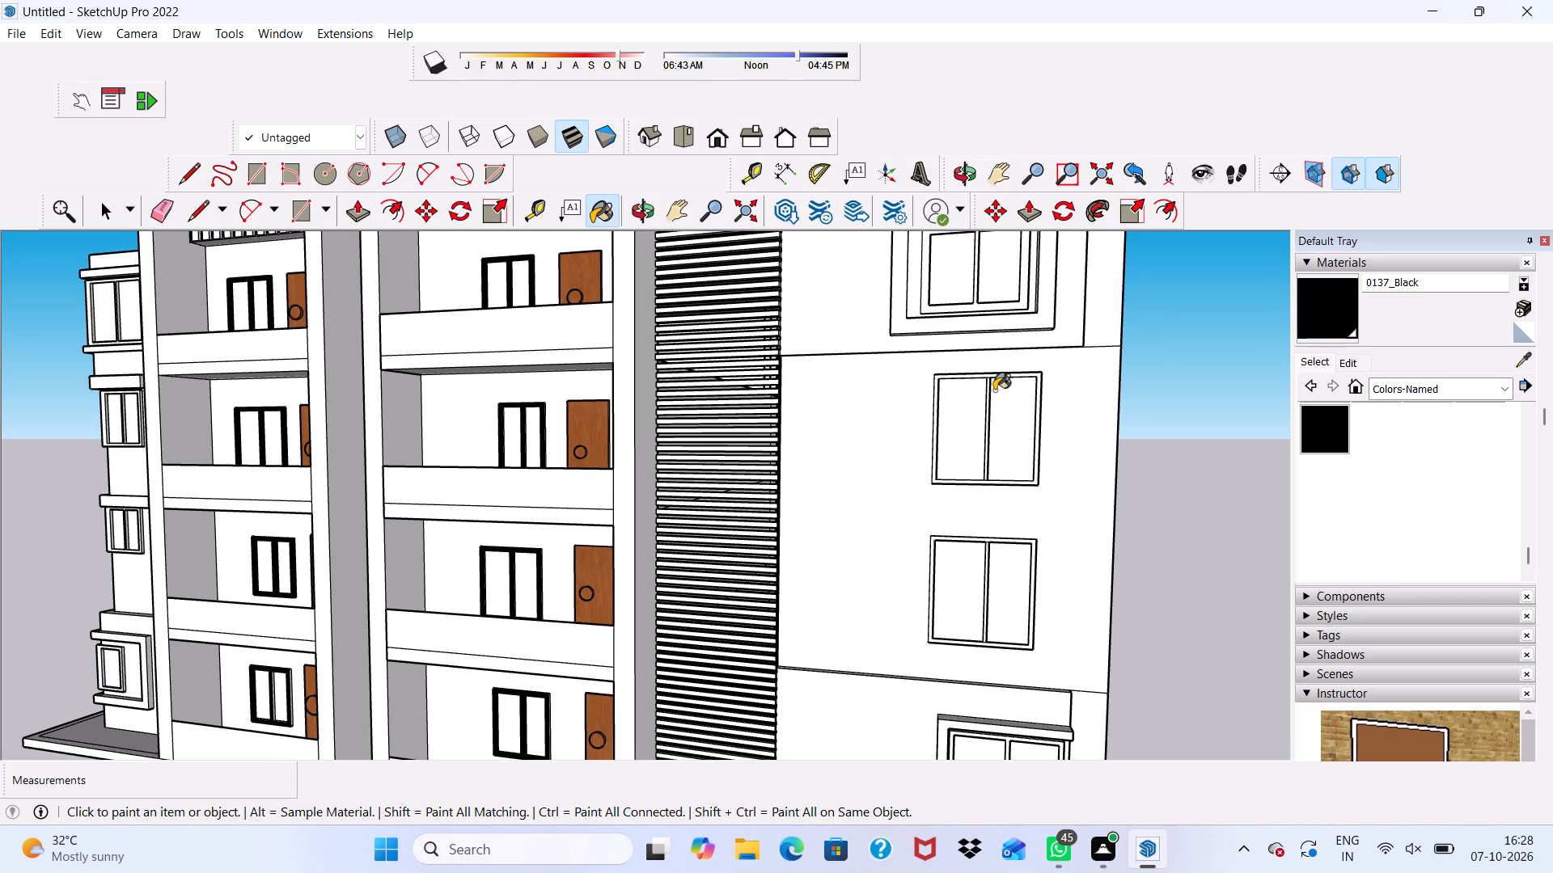
{"action": "scroll", "coordinate": [937, 440], "scroll_direction": "up", "scroll_amount": 14}
{"action": "left_click", "coordinate": [942, 348]}
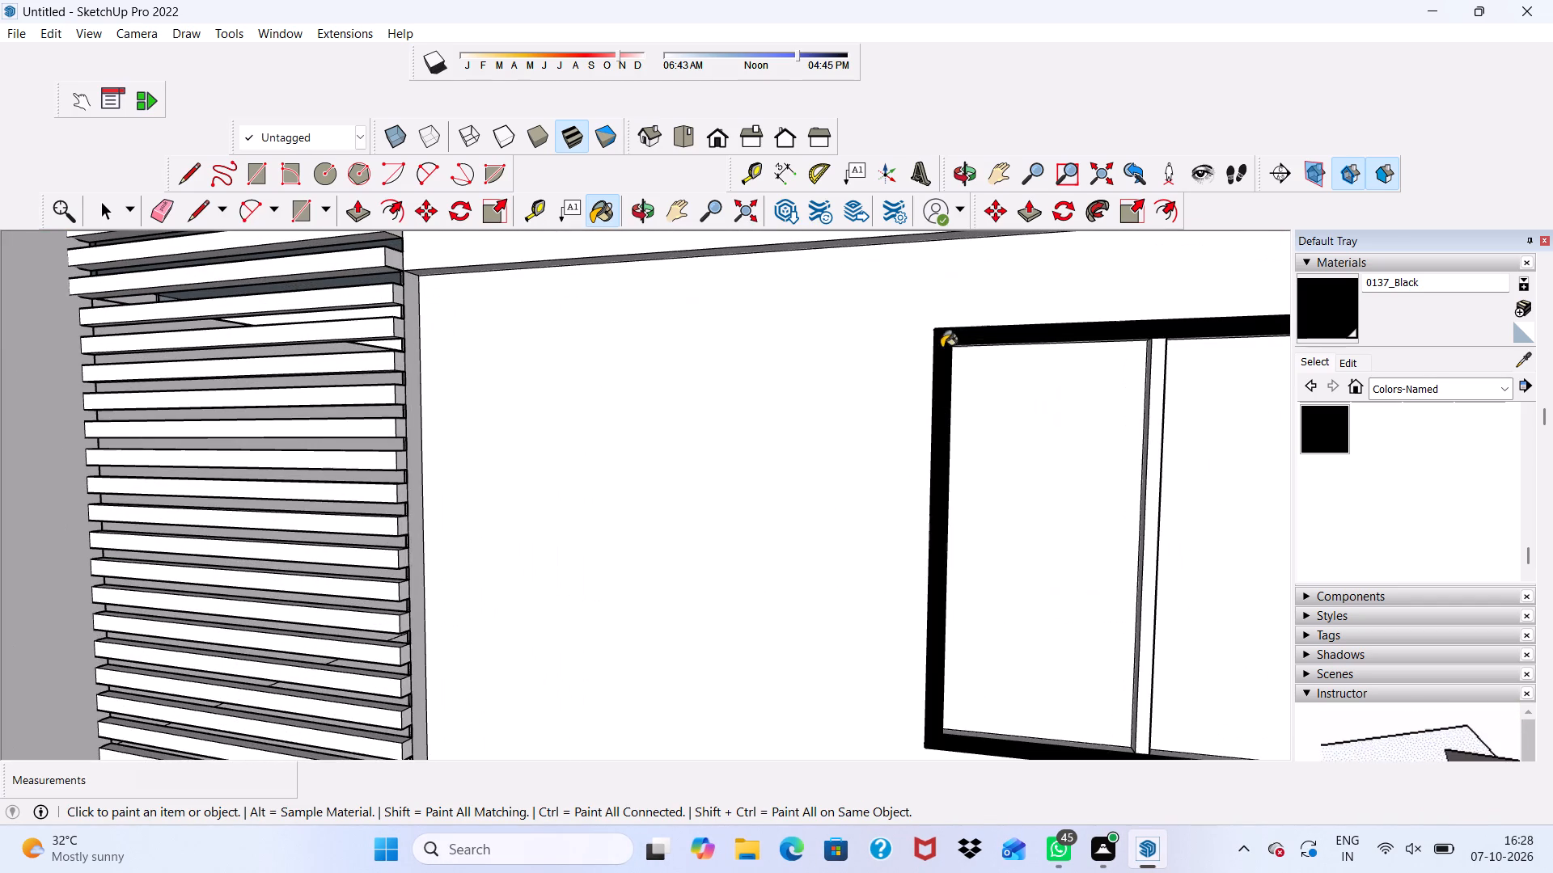
Paint the left side, front and right side of the mullion in the upper plain window beside the louvres 0137_Black.
{"action": "scroll", "coordinate": [1014, 415], "scroll_direction": "down", "scroll_amount": 2}
{"action": "middle_click_drag", "start_coordinate": [863, 401], "coordinate": [982, 407]}
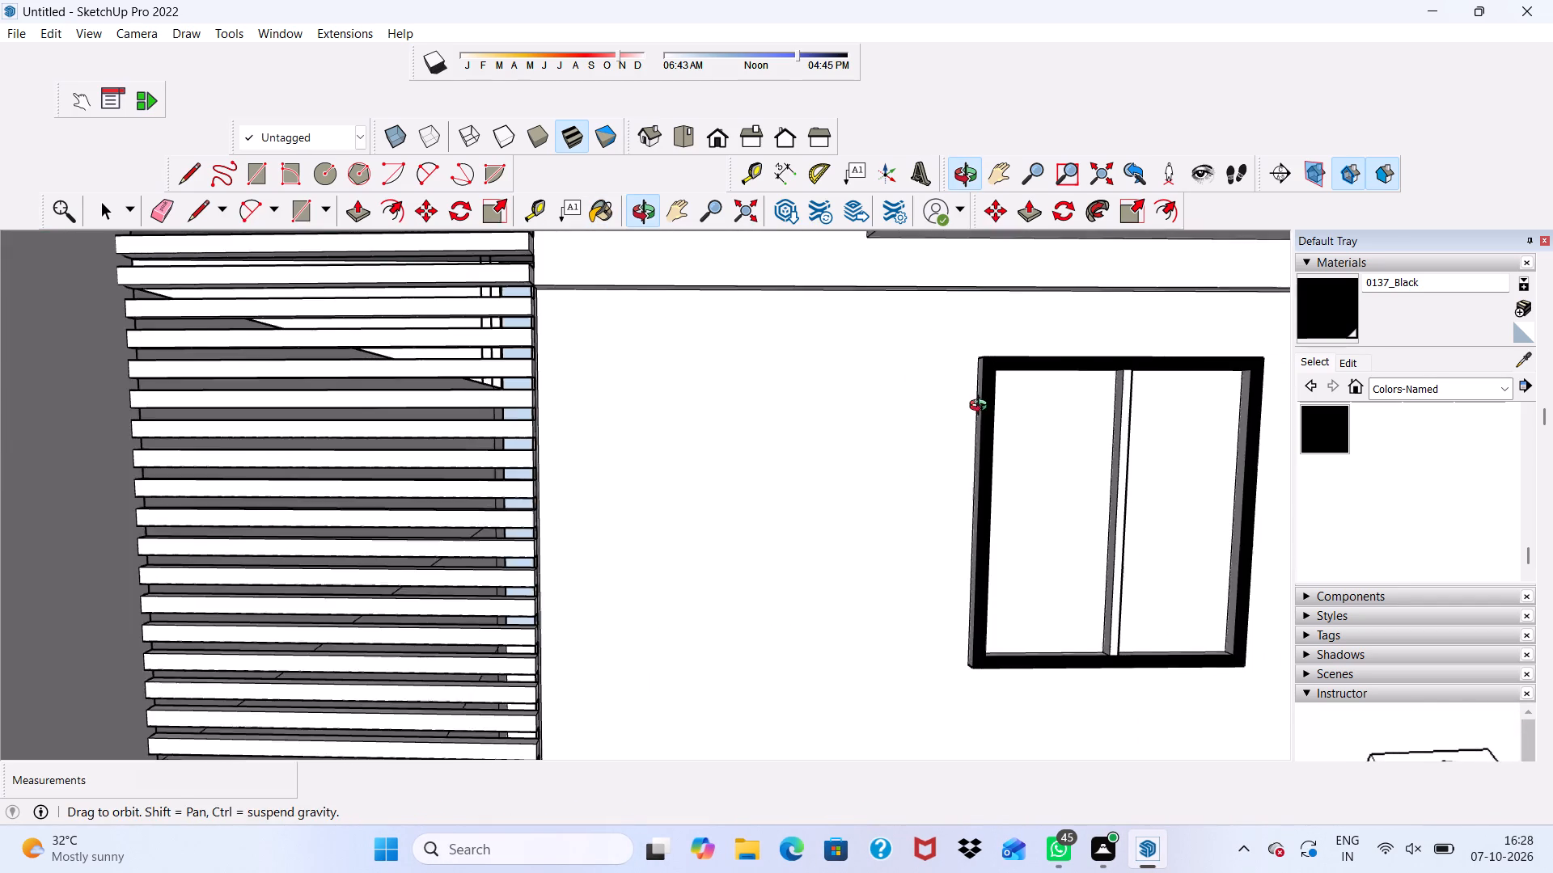
{"action": "middle_click_drag", "start_coordinate": [982, 407], "coordinate": [977, 407]}
{"action": "scroll", "coordinate": [1119, 399], "scroll_direction": "up", "scroll_amount": 7}
{"action": "left_click", "coordinate": [1119, 399]}
{"action": "scroll", "coordinate": [1119, 399], "scroll_direction": "up", "scroll_amount": 5}
{"action": "left_click", "coordinate": [1138, 380]}
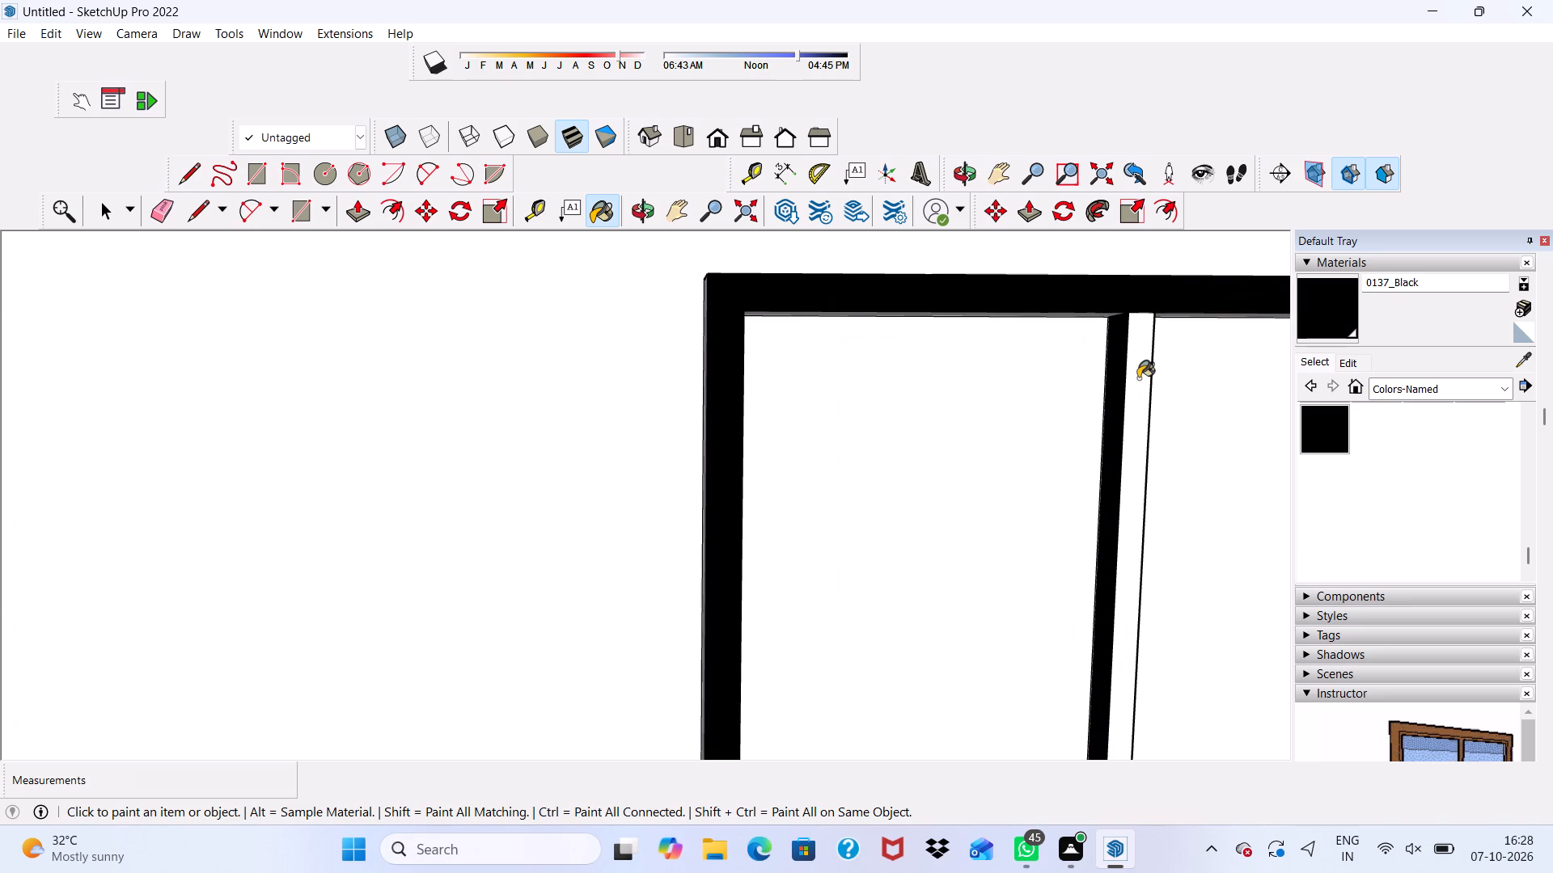
{"action": "scroll", "coordinate": [1137, 378], "scroll_direction": "down", "scroll_amount": 1}
{"action": "middle_click_drag", "start_coordinate": [1137, 378], "coordinate": [874, 370]}
{"action": "scroll", "coordinate": [882, 374], "scroll_direction": "up", "scroll_amount": 2}
{"action": "left_click", "coordinate": [802, 367]}
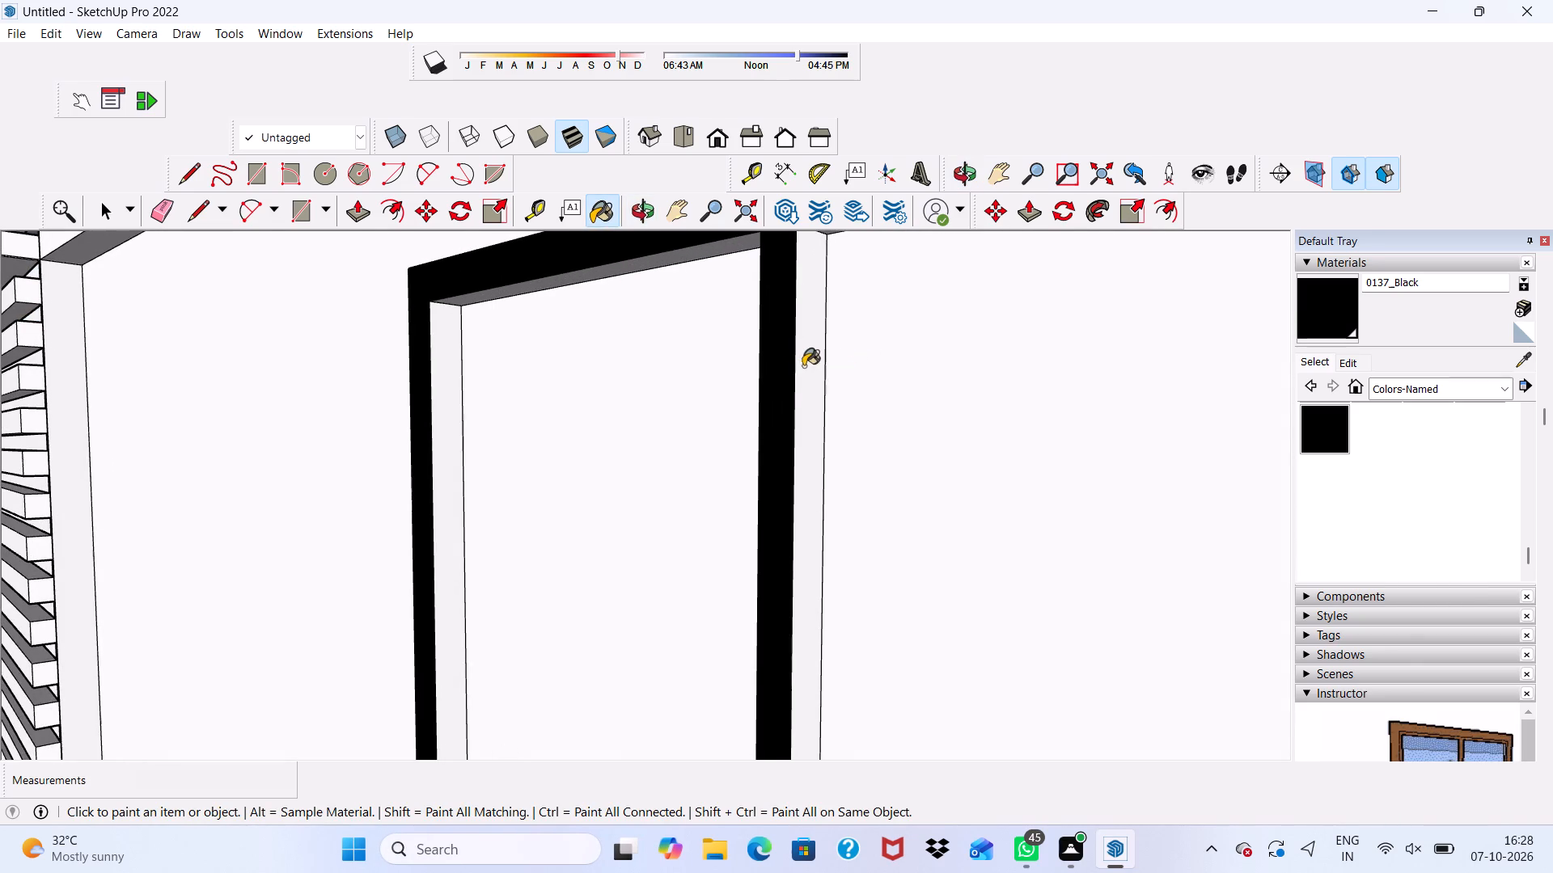
{"action": "scroll", "coordinate": [810, 389], "scroll_direction": "down", "scroll_amount": 7}
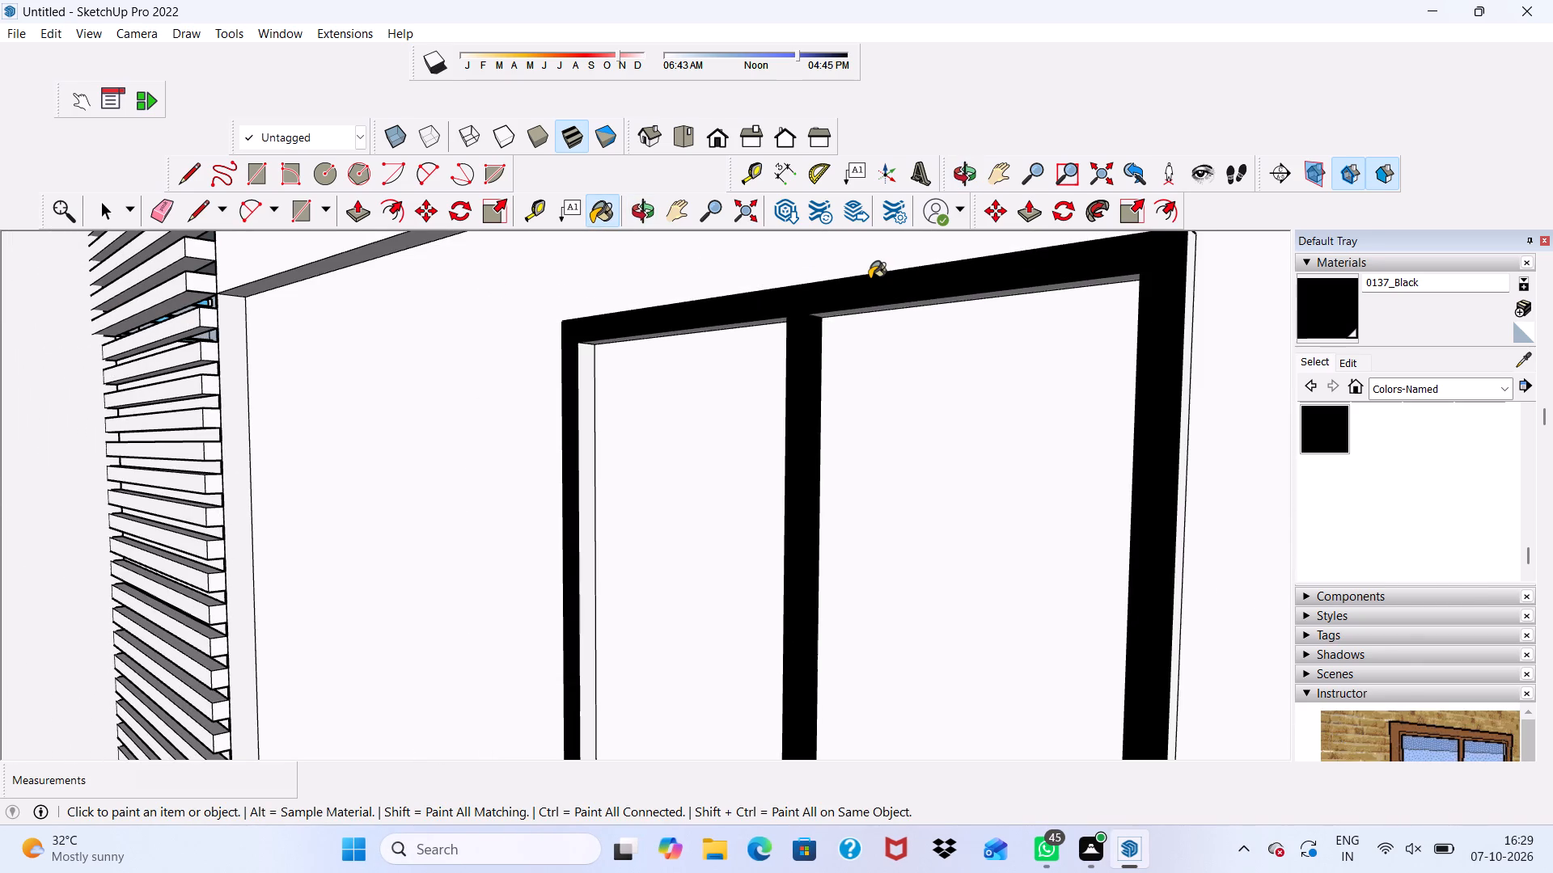
Paint the top rail's undersides in both panes and the left stile's inner face of the upper plain window 0137_Black.
{"action": "scroll", "coordinate": [980, 301], "scroll_direction": "up", "scroll_amount": 5}
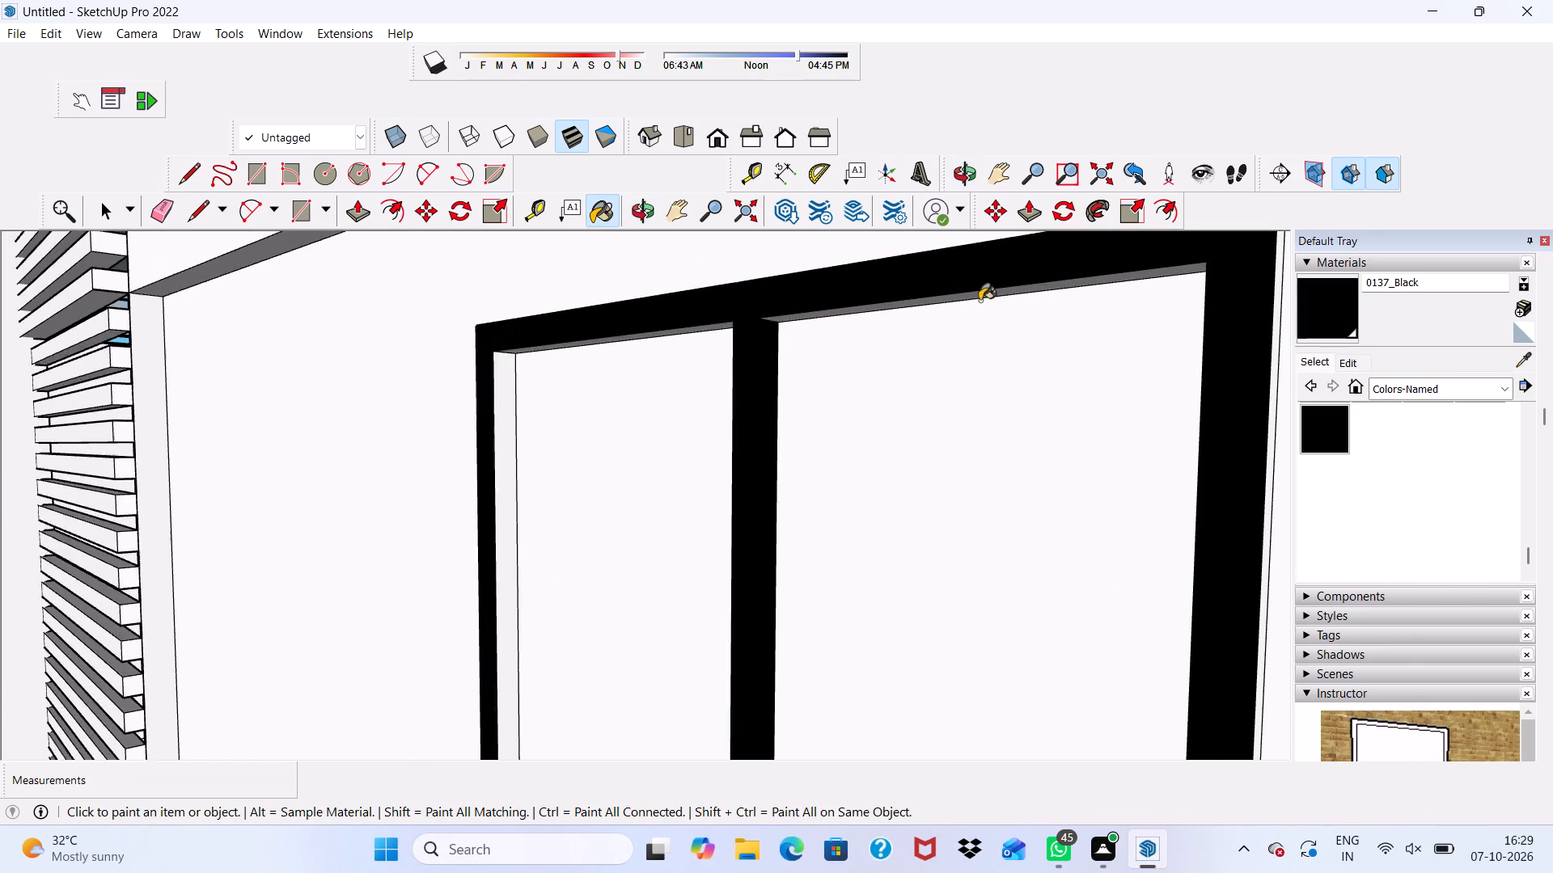
{"action": "scroll", "coordinate": [980, 301], "scroll_direction": "up", "scroll_amount": 4}
{"action": "left_click", "coordinate": [984, 288]}
{"action": "scroll", "coordinate": [968, 293], "scroll_direction": "down", "scroll_amount": 4}
{"action": "scroll", "coordinate": [648, 335], "scroll_direction": "up", "scroll_amount": 1}
{"action": "left_click", "coordinate": [648, 335]}
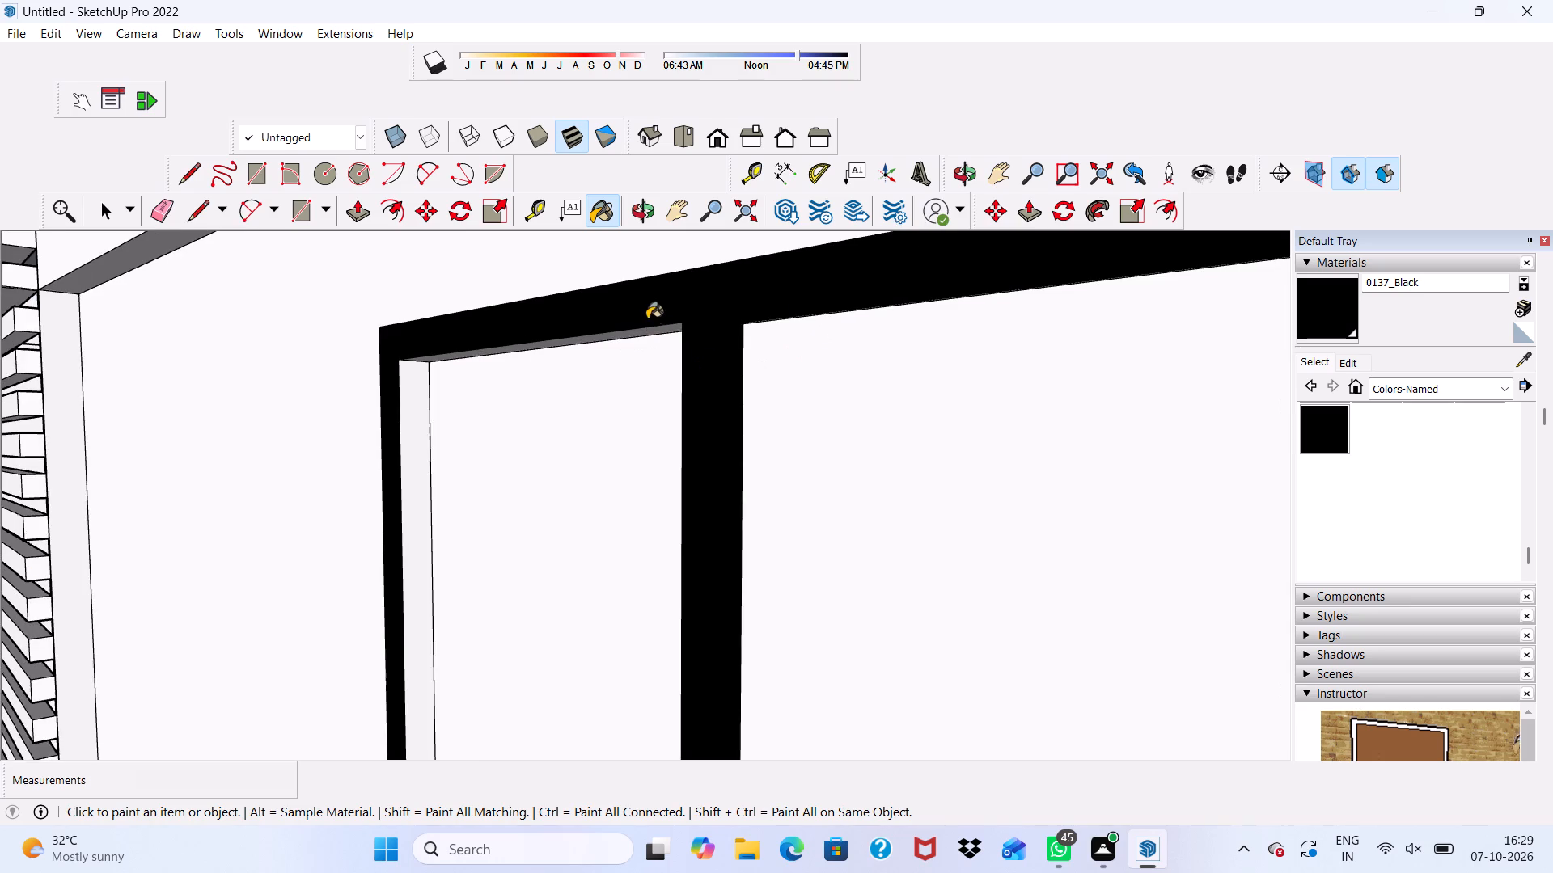
{"action": "scroll", "coordinate": [647, 319], "scroll_direction": "up", "scroll_amount": 9}
{"action": "left_click", "coordinate": [643, 333]}
{"action": "scroll", "coordinate": [648, 333], "scroll_direction": "down", "scroll_amount": 10}
{"action": "scroll", "coordinate": [483, 413], "scroll_direction": "up", "scroll_amount": 1}
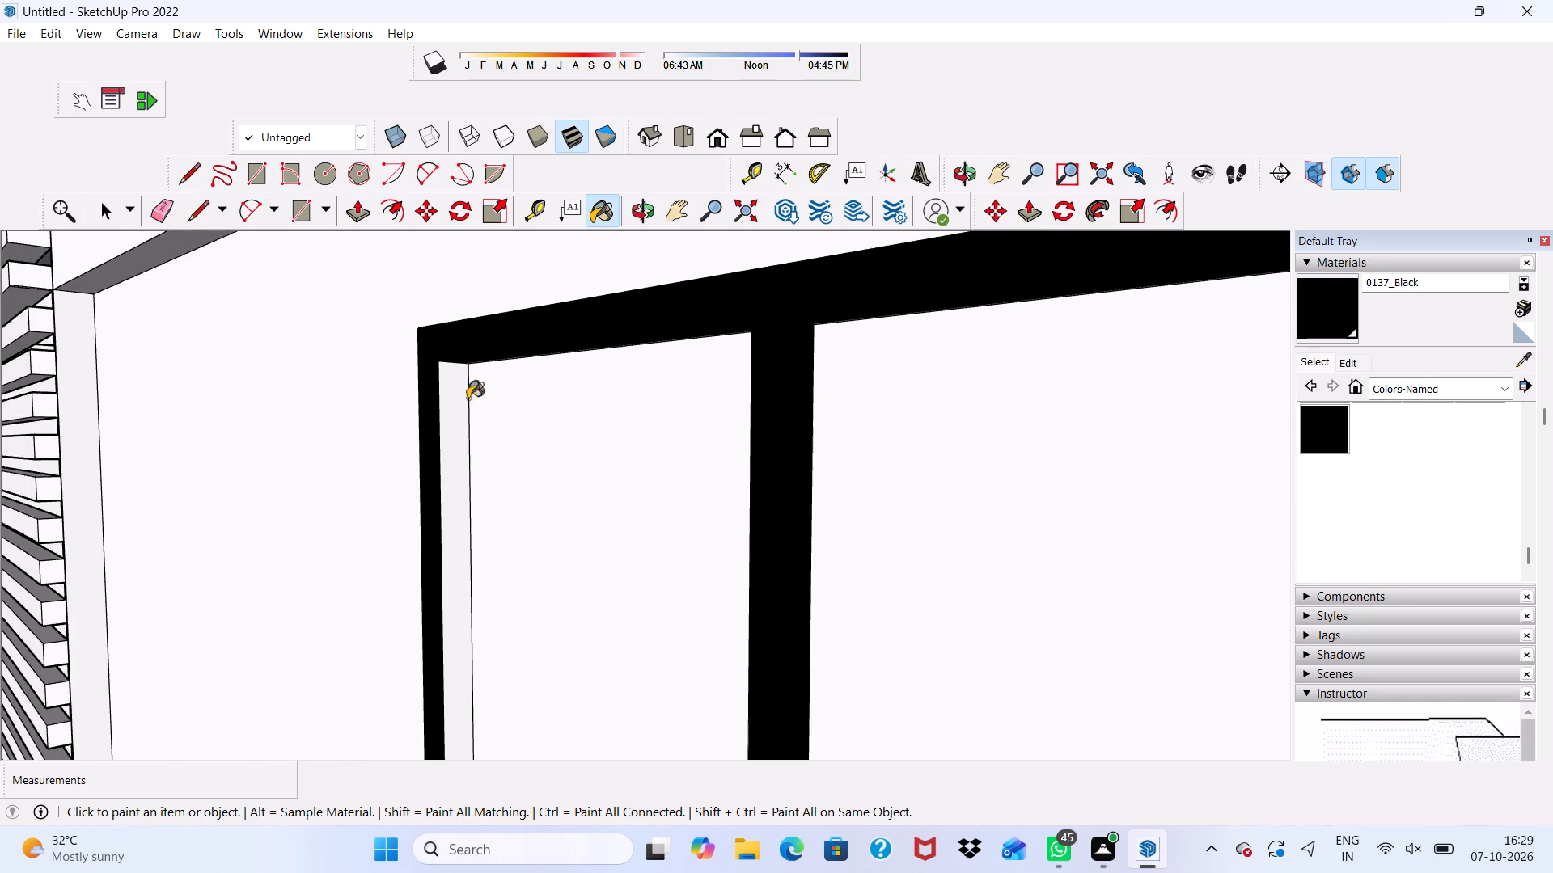
{"action": "scroll", "coordinate": [468, 399], "scroll_direction": "up", "scroll_amount": 3}
{"action": "left_click", "coordinate": [444, 386]}
{"action": "scroll", "coordinate": [451, 384], "scroll_direction": "down", "scroll_amount": 15}
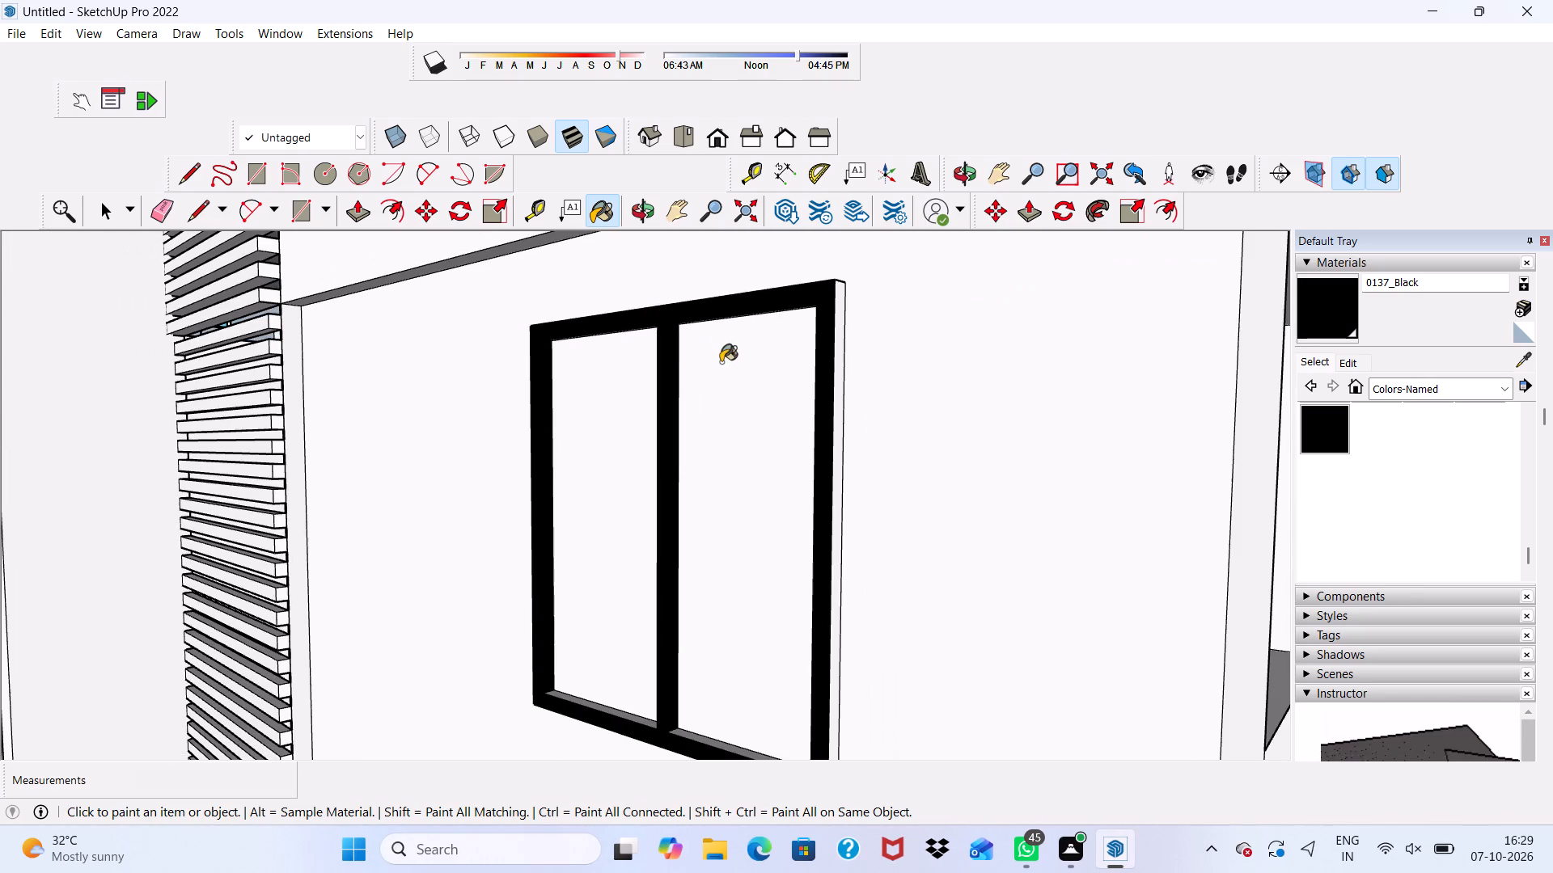
Paint the outer right side and the top face of the upper plain window's frame 0137_Black.
{"action": "scroll", "coordinate": [840, 330], "scroll_direction": "up", "scroll_amount": 5}
{"action": "left_click", "coordinate": [836, 320]}
{"action": "scroll", "coordinate": [823, 318], "scroll_direction": "down", "scroll_amount": 4}
{"action": "middle_click_drag", "start_coordinate": [764, 249], "coordinate": [785, 427]}
{"action": "scroll", "coordinate": [785, 385], "scroll_direction": "down", "scroll_amount": 1}
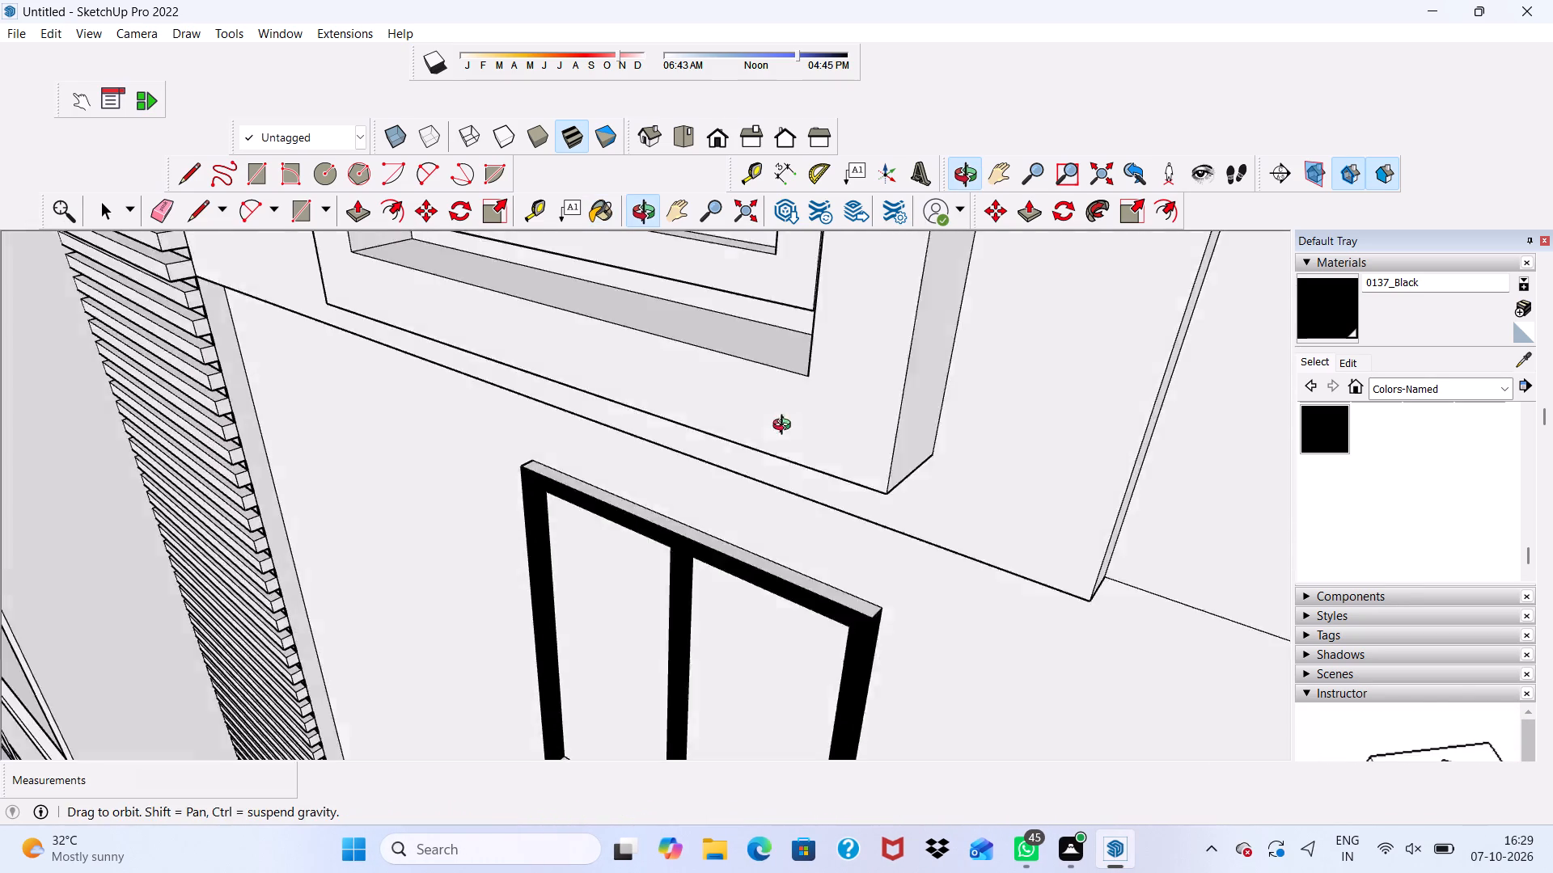
{"action": "middle_click_drag", "start_coordinate": [785, 427], "coordinate": [781, 459]}
{"action": "scroll", "coordinate": [770, 571], "scroll_direction": "up", "scroll_amount": 12}
{"action": "left_click", "coordinate": [654, 662]}
Paint the bottom rail's upper faces in the left and right panes of the upper plain window 0137_Black.
{"action": "scroll", "coordinate": [654, 597], "scroll_direction": "down", "scroll_amount": 15}
{"action": "scroll", "coordinate": [650, 778], "scroll_direction": "up", "scroll_amount": 13}
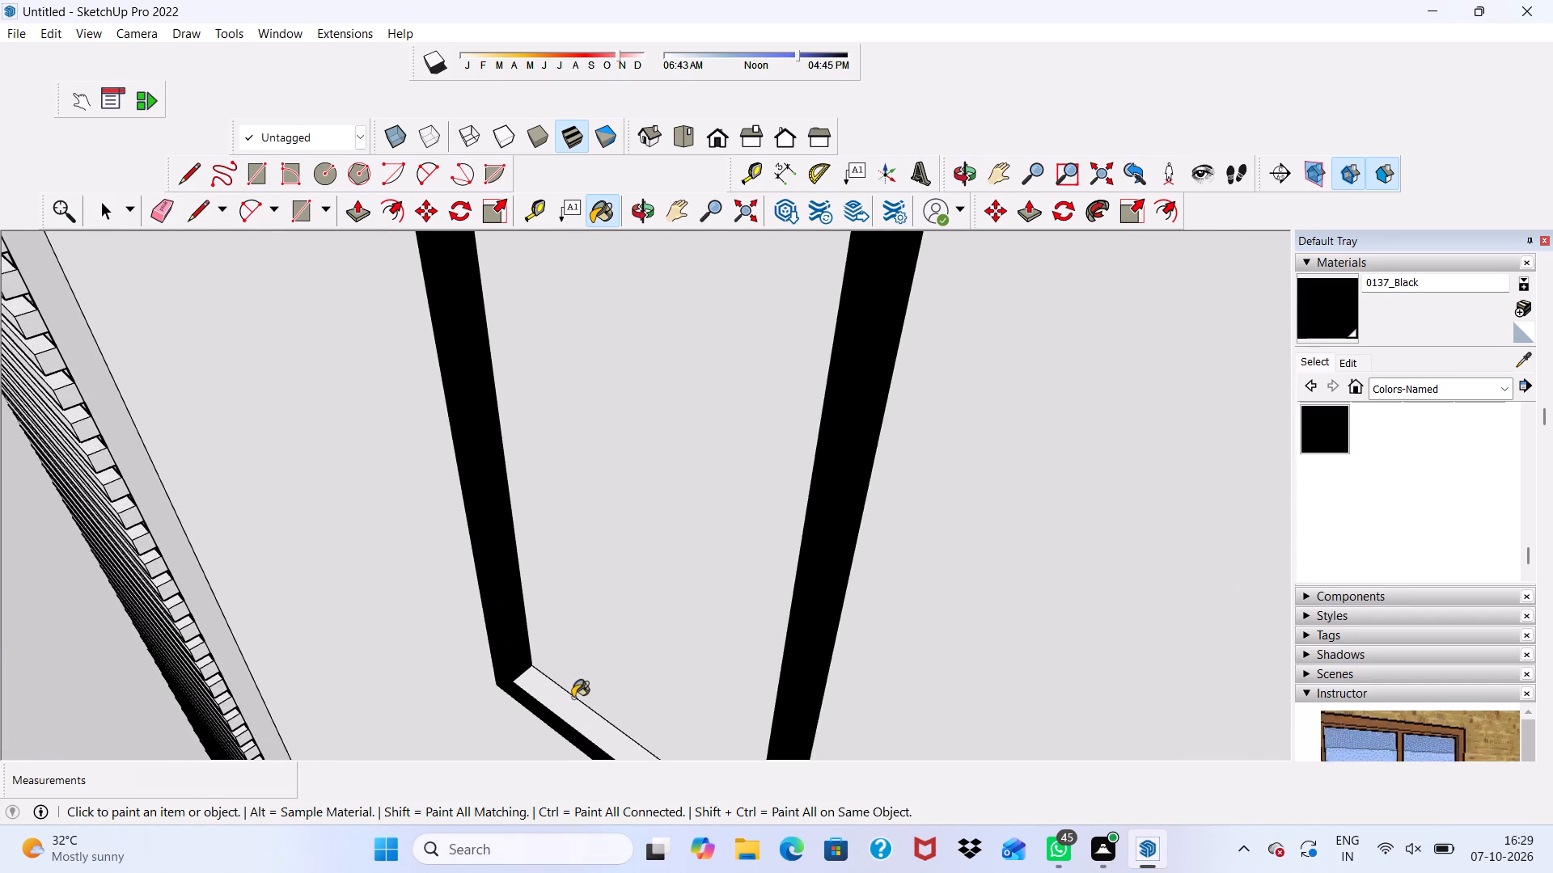
{"action": "left_click", "coordinate": [570, 710]}
{"action": "scroll", "coordinate": [545, 590], "scroll_direction": "down", "scroll_amount": 5}
{"action": "scroll", "coordinate": [700, 752], "scroll_direction": "up", "scroll_amount": 5}
{"action": "scroll", "coordinate": [700, 742], "scroll_direction": "down", "scroll_amount": 7}
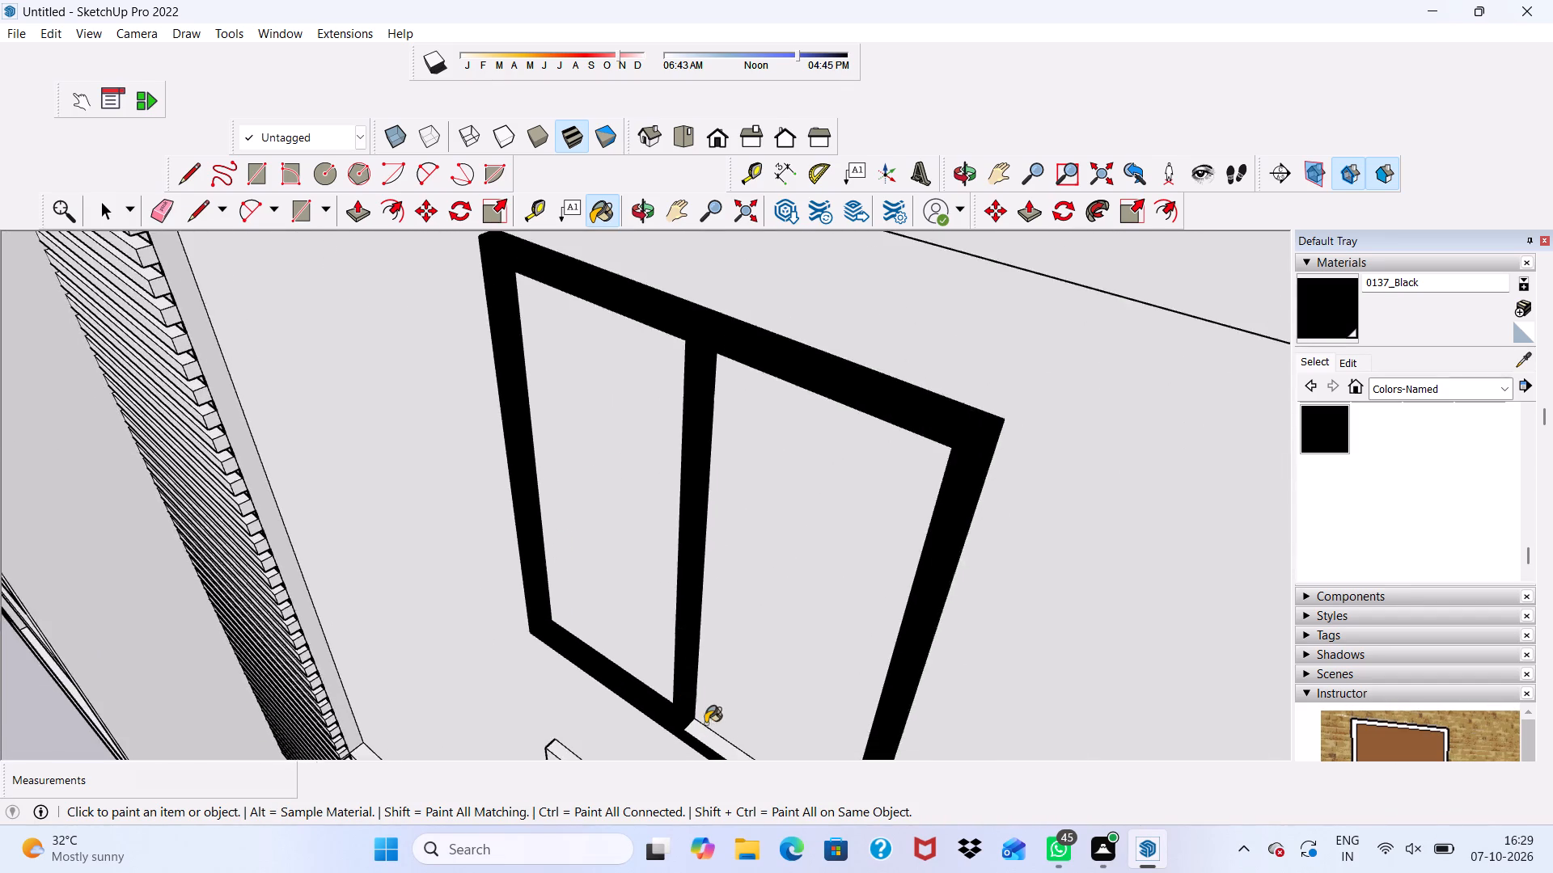
{"action": "scroll", "coordinate": [709, 732], "scroll_direction": "up", "scroll_amount": 4}
{"action": "left_click", "coordinate": [709, 740]}
Paint the underside of the upper plain window's bottom rail 0137_Black.
{"action": "scroll", "coordinate": [679, 637], "scroll_direction": "down", "scroll_amount": 12}
{"action": "middle_click_drag", "start_coordinate": [784, 590], "coordinate": [857, 322]}
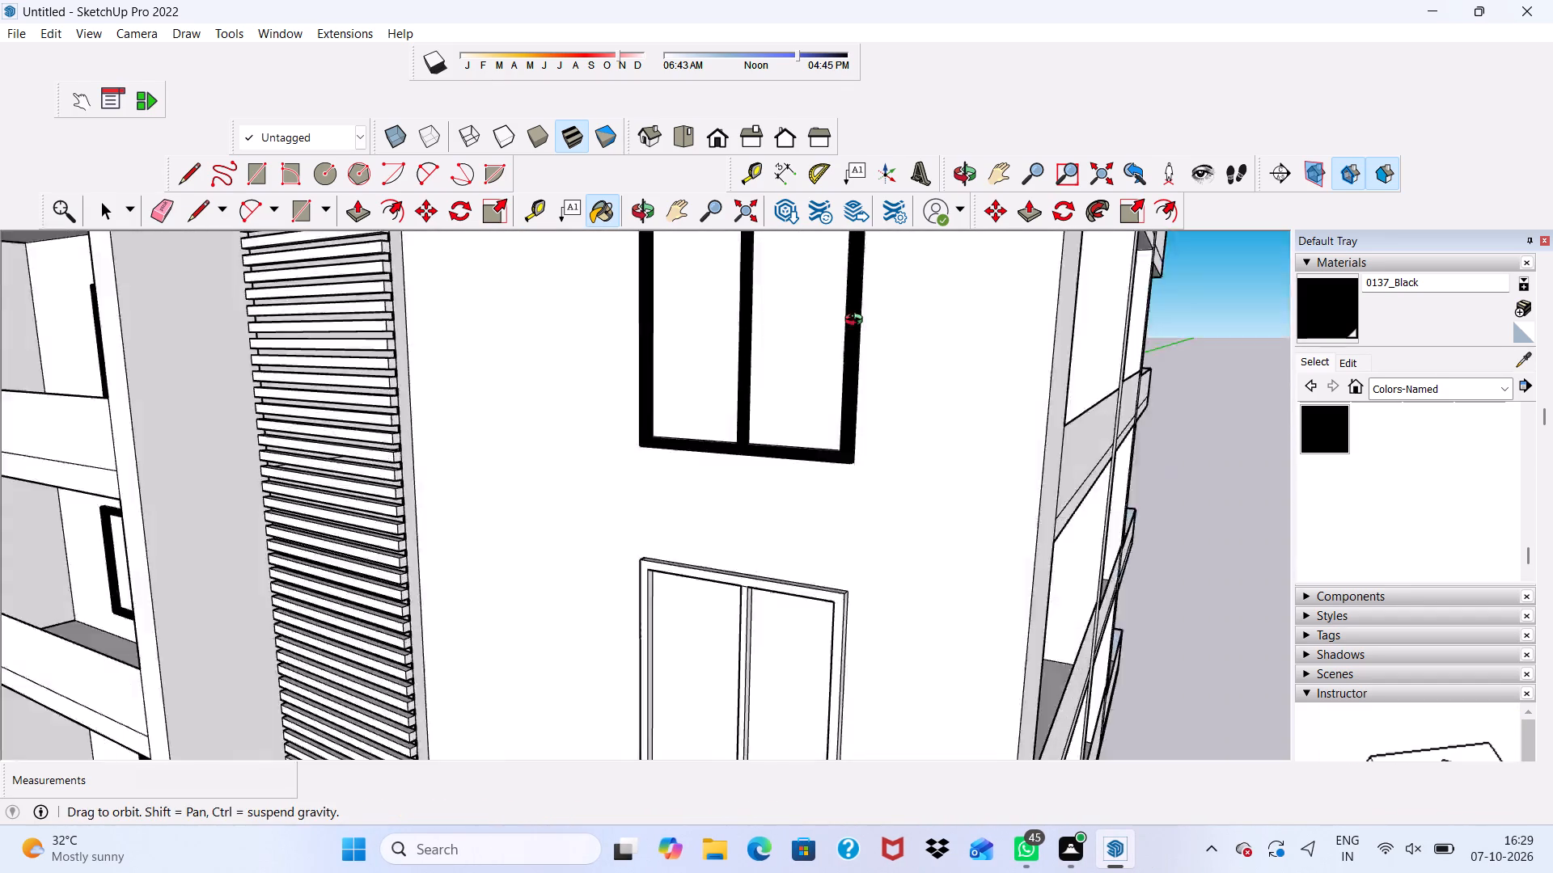
{"action": "middle_click_drag", "start_coordinate": [857, 322], "coordinate": [881, 254]}
{"action": "scroll", "coordinate": [861, 271], "scroll_direction": "up", "scroll_amount": 11}
{"action": "left_click", "coordinate": [866, 310]}
Paint the outer left side of the upper plain window's frame and the right stile's inner face 0137_Black.
{"action": "scroll", "coordinate": [865, 352], "scroll_direction": "down", "scroll_amount": 6}
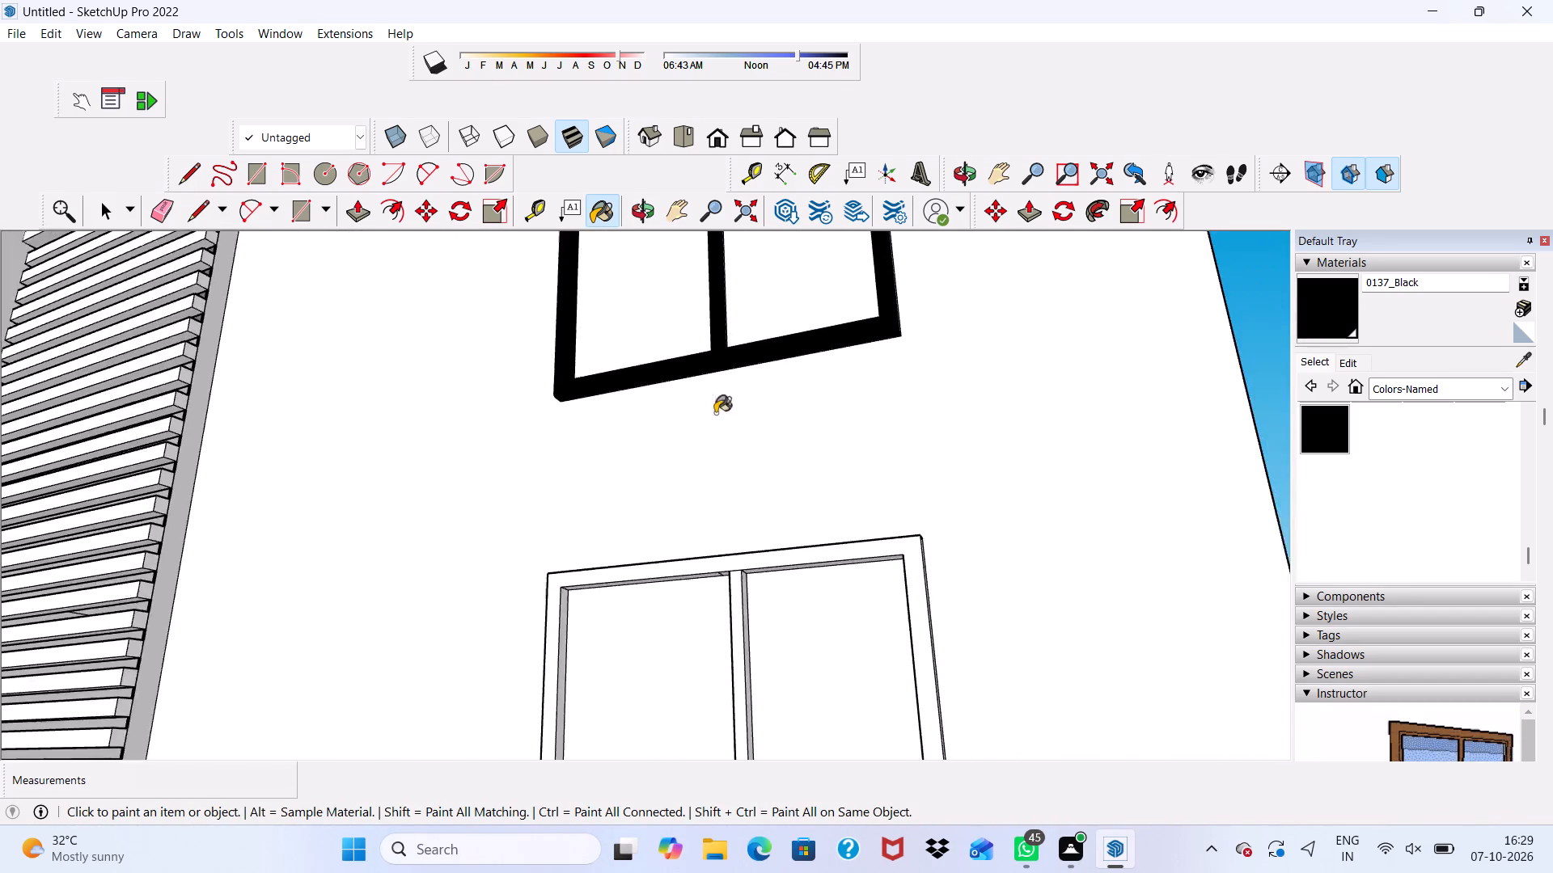
{"action": "scroll", "coordinate": [715, 413], "scroll_direction": "down", "scroll_amount": 3}
{"action": "middle_click_drag", "start_coordinate": [645, 365], "coordinate": [1025, 414]}
{"action": "scroll", "coordinate": [845, 371], "scroll_direction": "up", "scroll_amount": 4}
{"action": "left_click", "coordinate": [848, 364]}
{"action": "scroll", "coordinate": [936, 408], "scroll_direction": "up", "scroll_amount": 2}
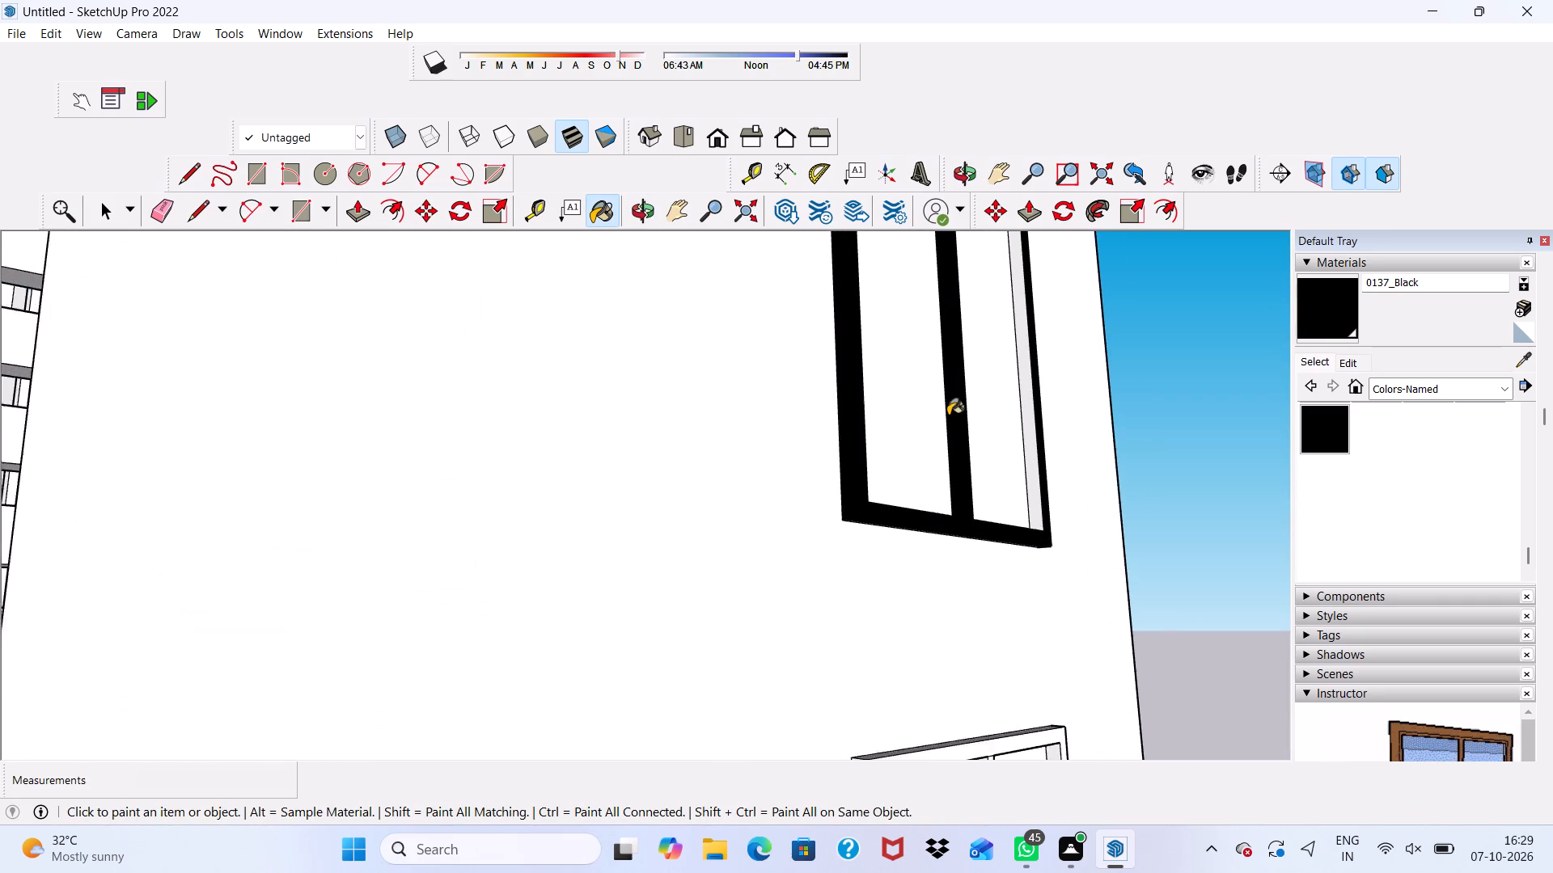
{"action": "scroll", "coordinate": [948, 415], "scroll_direction": "up", "scroll_amount": 1}
{"action": "left_click", "coordinate": [1044, 420]}
{"action": "scroll", "coordinate": [1035, 416], "scroll_direction": "down", "scroll_amount": 4}
{"action": "middle_click_drag", "start_coordinate": [1032, 418], "coordinate": [738, 559]}
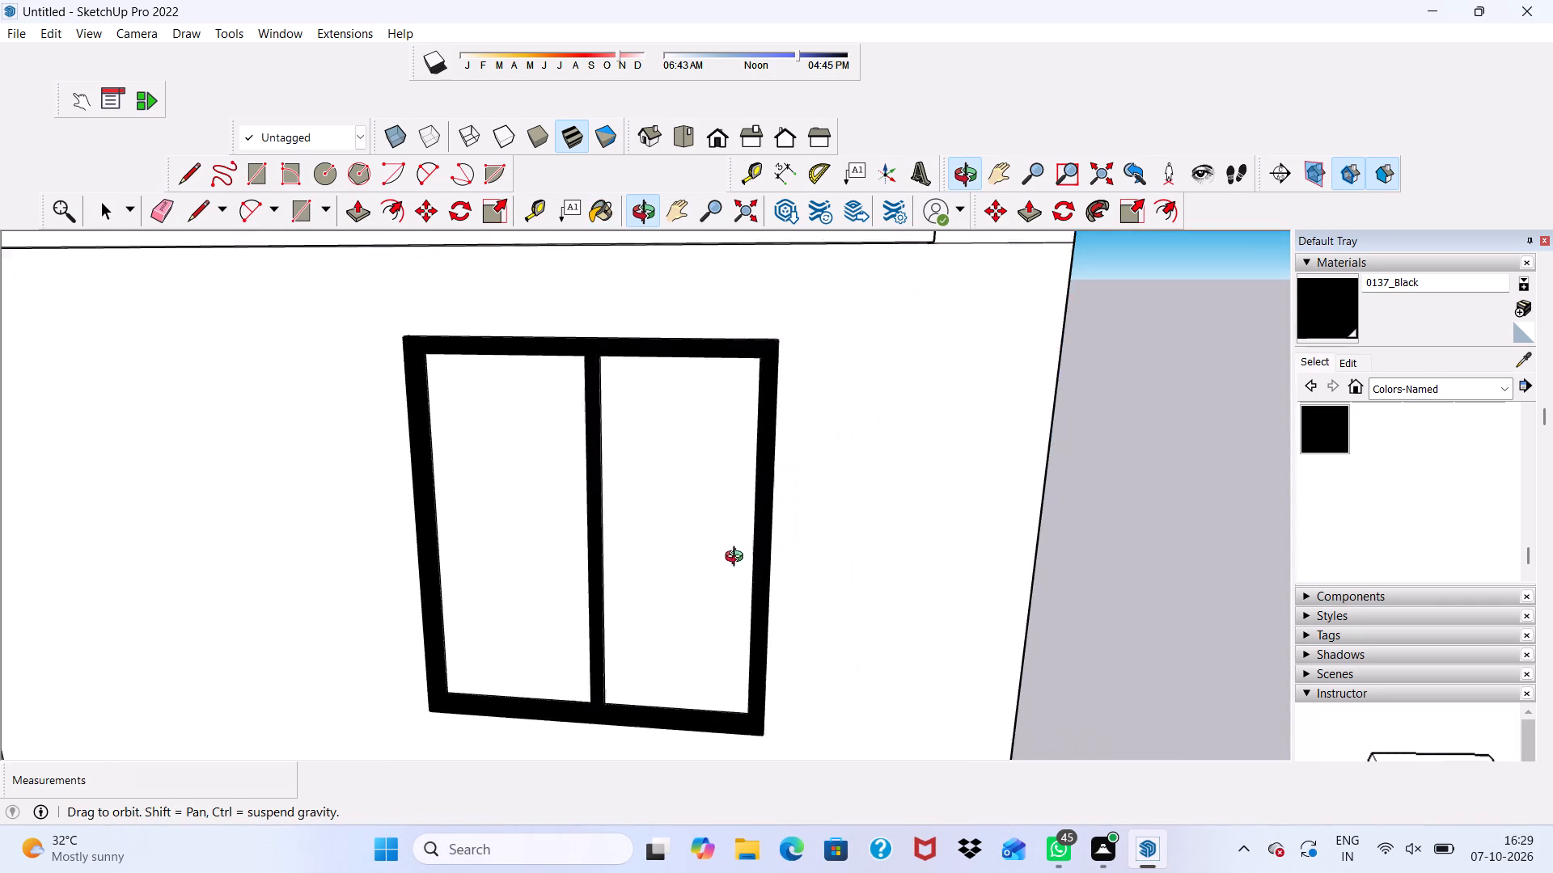
{"action": "middle_click_drag", "start_coordinate": [738, 559], "coordinate": [607, 578]}
Paint the front frame face of the lower plain window beside the louvred strip 0137_Black.
{"action": "scroll", "coordinate": [502, 487], "scroll_direction": "down", "scroll_amount": 18}
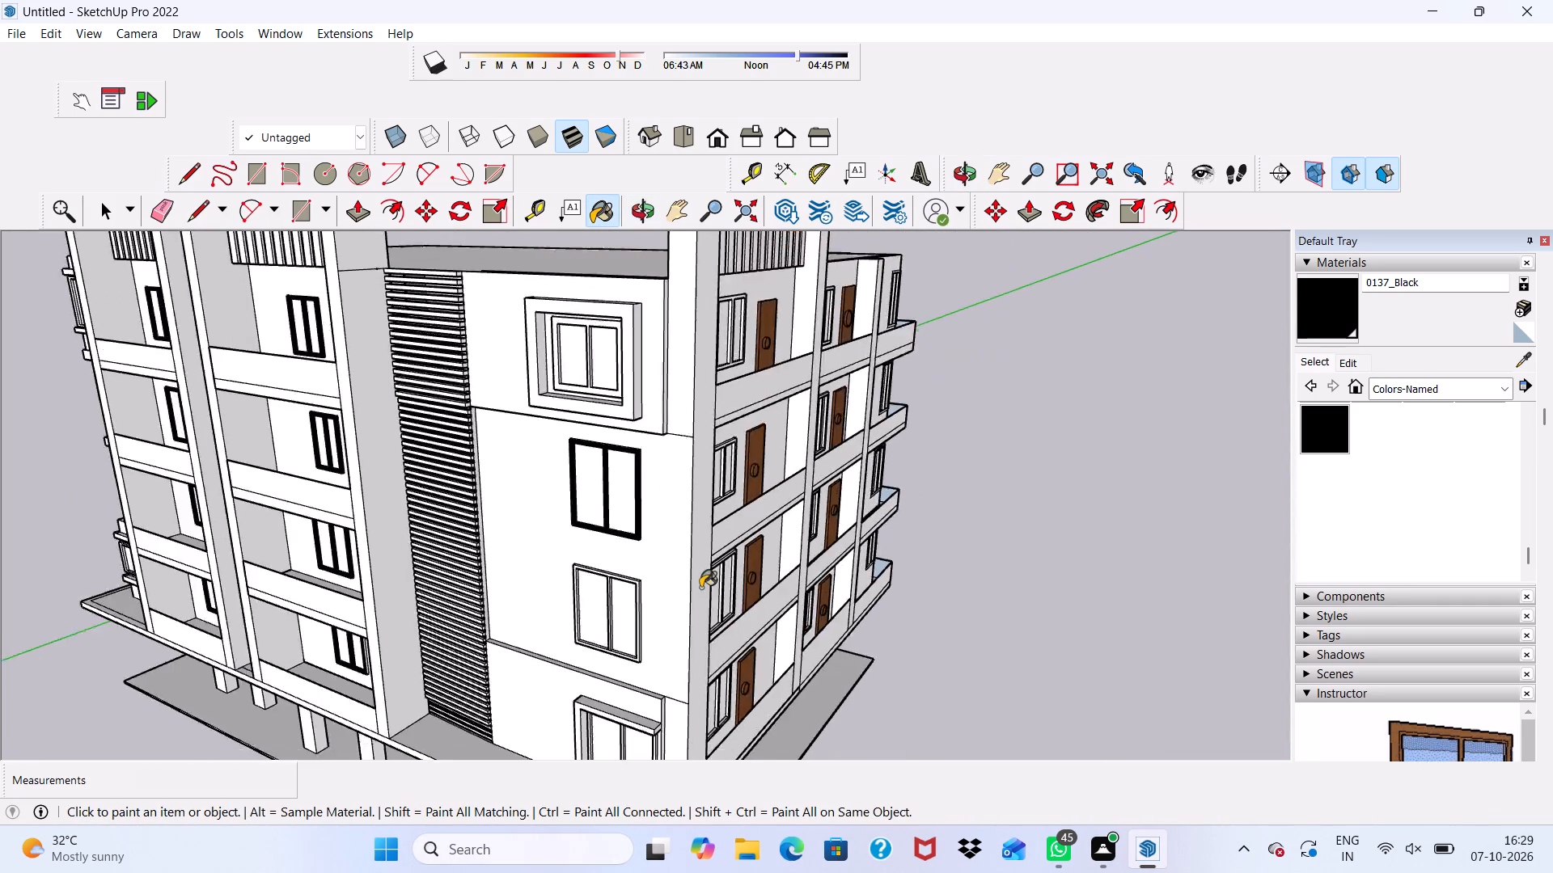
{"action": "scroll", "coordinate": [700, 588], "scroll_direction": "down", "scroll_amount": 2}
{"action": "scroll", "coordinate": [556, 700], "scroll_direction": "up", "scroll_amount": 5}
{"action": "scroll", "coordinate": [627, 479], "scroll_direction": "up", "scroll_amount": 10}
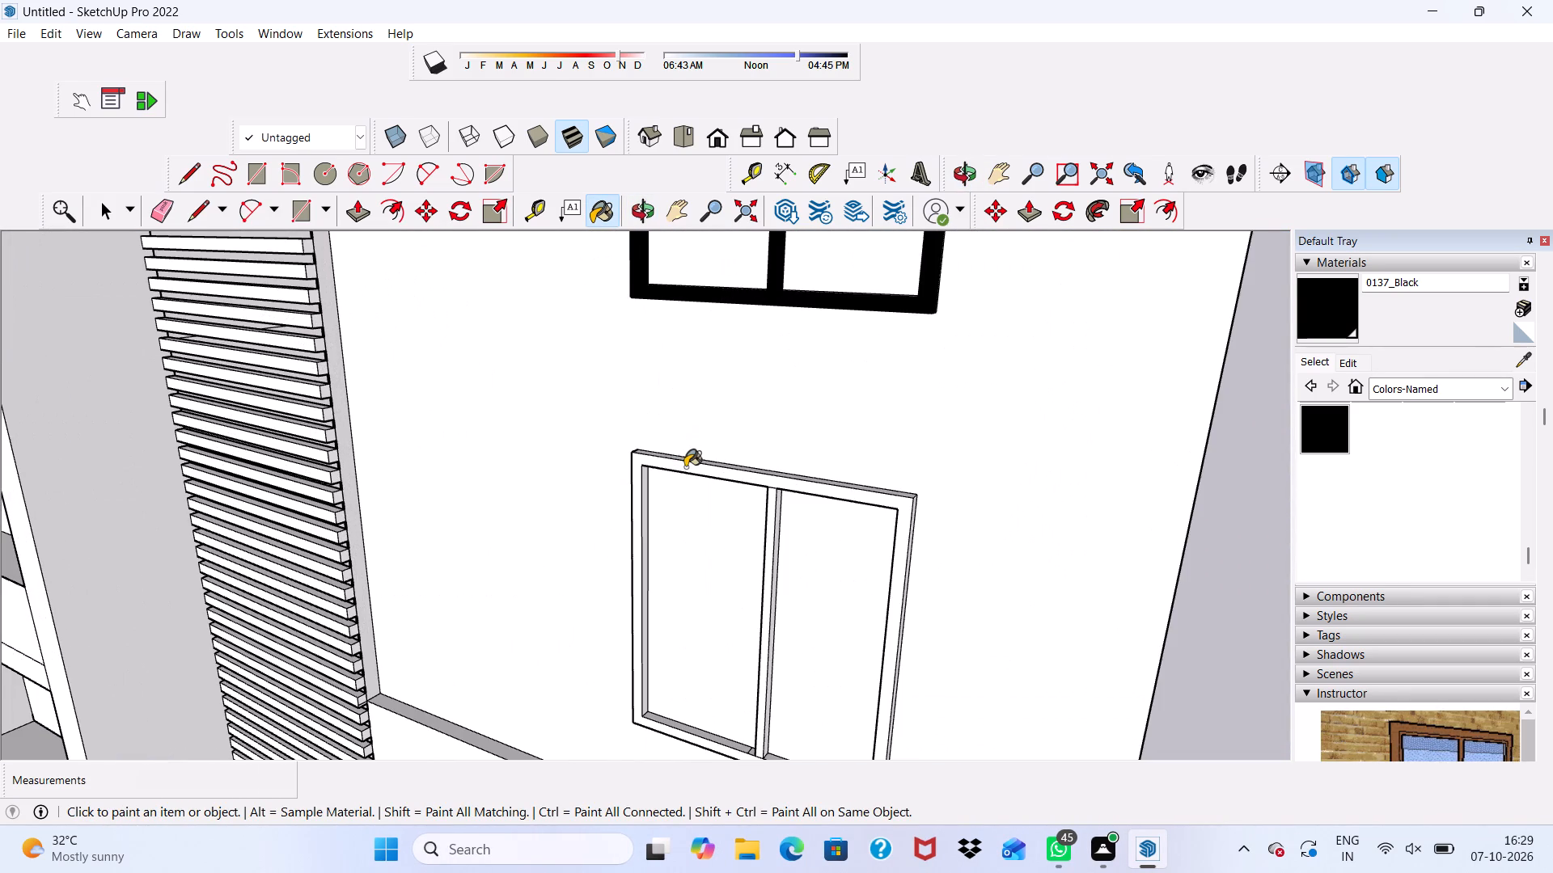
{"action": "left_click", "coordinate": [685, 467]}
Paint the top face of the lower plain window's frame and the left stile's inner face 0137_Black.
{"action": "scroll", "coordinate": [722, 484], "scroll_direction": "up", "scroll_amount": 4}
{"action": "middle_click_drag", "start_coordinate": [730, 462], "coordinate": [736, 521]}
{"action": "scroll", "coordinate": [736, 521], "scroll_direction": "up", "scroll_amount": 5}
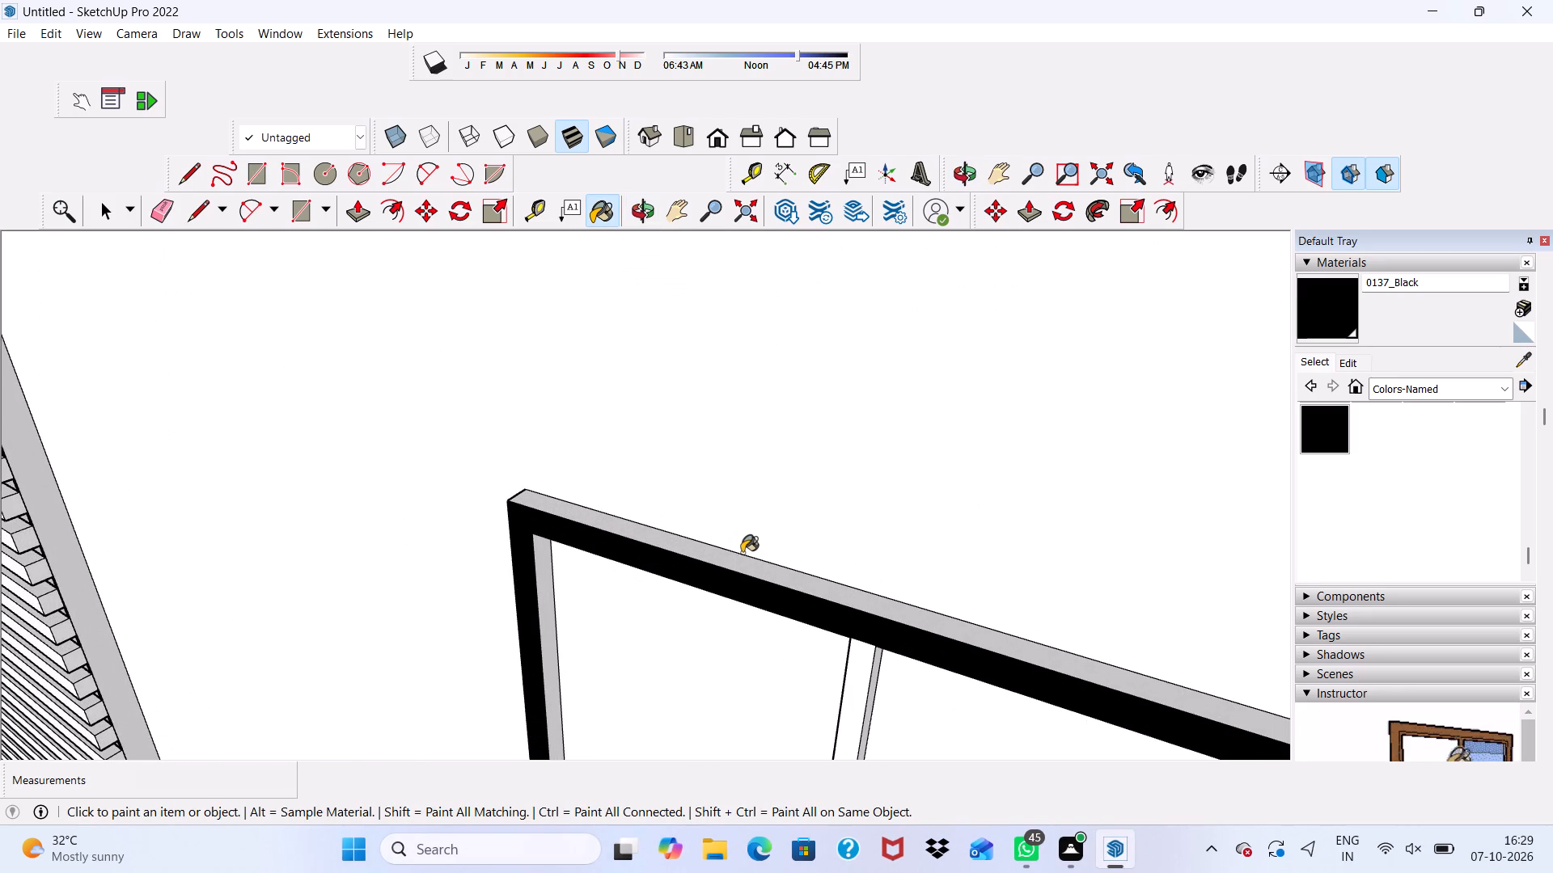
{"action": "left_click", "coordinate": [742, 553]}
{"action": "key", "text": "ctrl+z"}
{"action": "scroll", "coordinate": [721, 557], "scroll_direction": "up", "scroll_amount": 2, "text": "ctrl"}
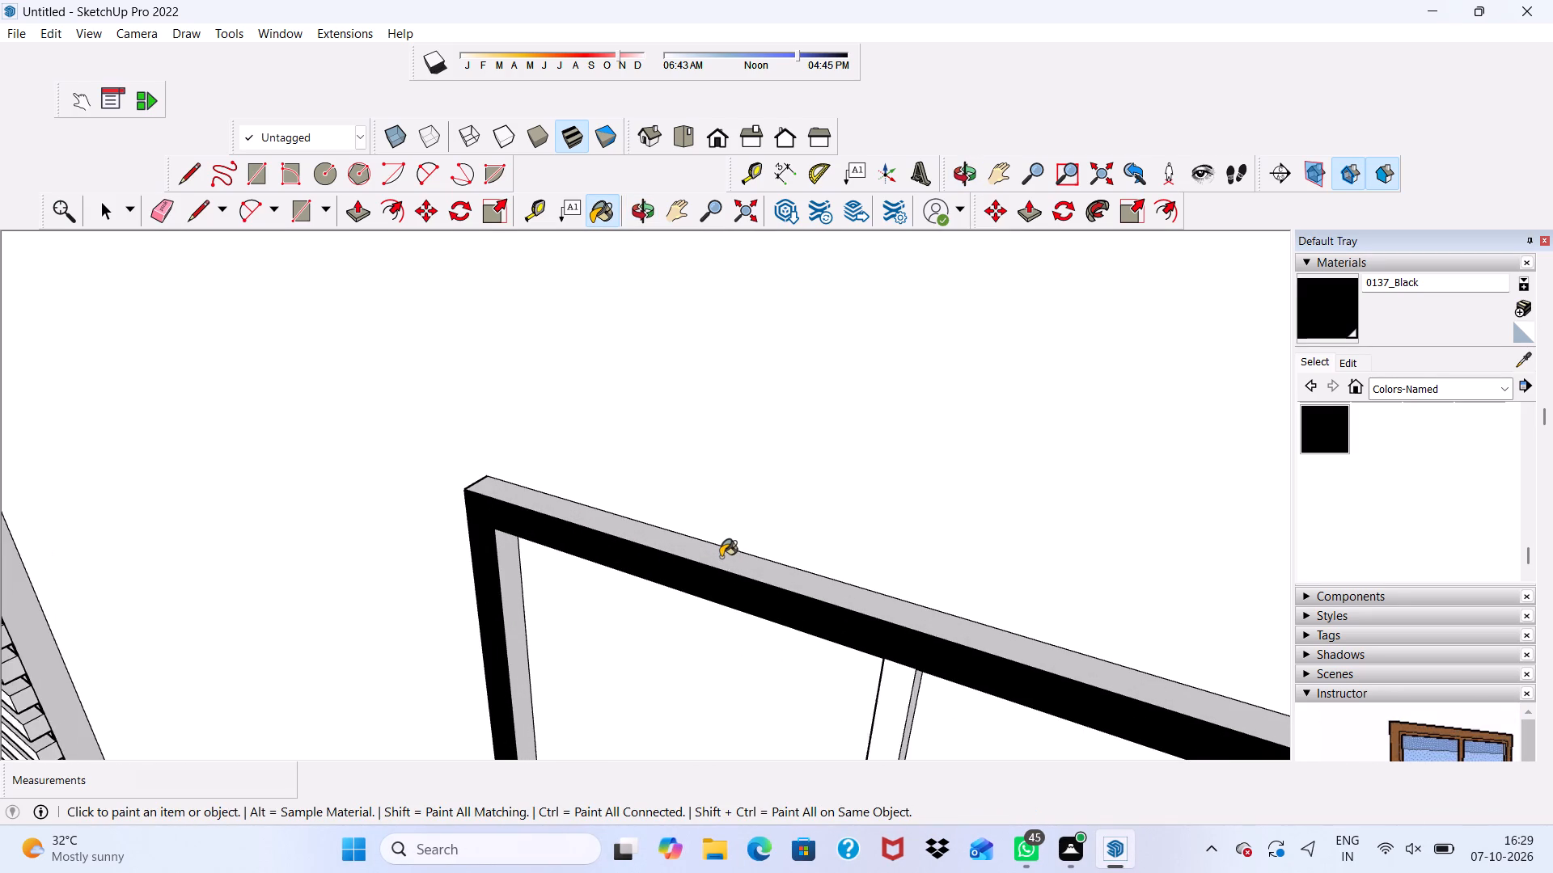
{"action": "scroll", "coordinate": [721, 557], "scroll_direction": "up", "scroll_amount": 1, "text": "ctrl"}
{"action": "left_click", "coordinate": [721, 557]}
{"action": "scroll", "coordinate": [590, 617], "scroll_direction": "up", "scroll_amount": 1}
{"action": "left_click", "coordinate": [472, 567]}
{"action": "scroll", "coordinate": [476, 546], "scroll_direction": "down", "scroll_amount": 8}
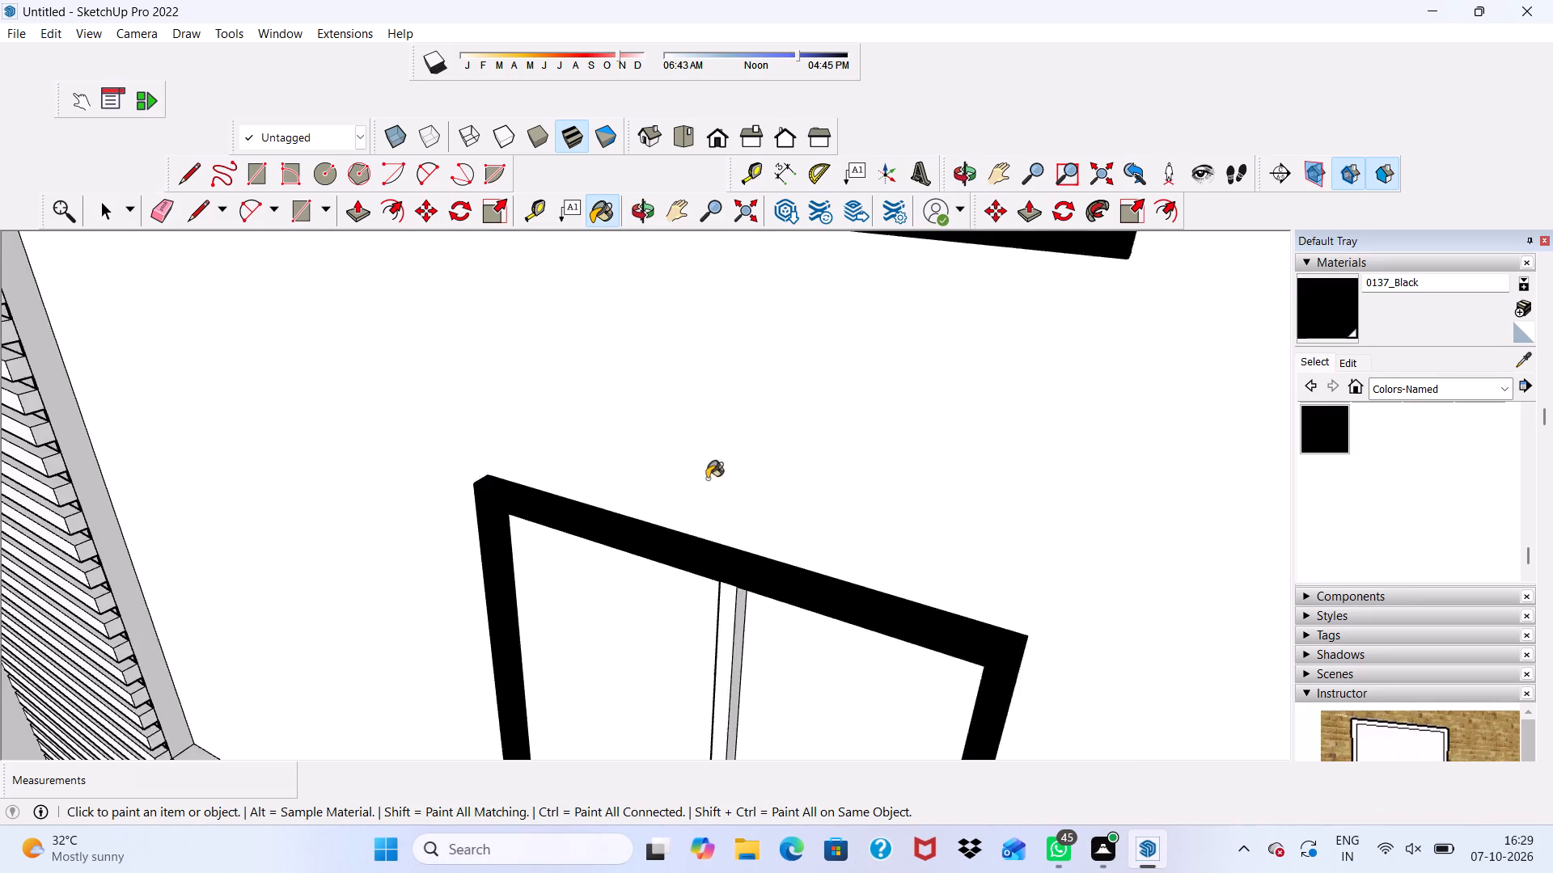
Paint the front face of the mullion in the lower plain window 0137_Black.
{"action": "middle_click_drag", "start_coordinate": [713, 584], "coordinate": [760, 442]}
{"action": "scroll", "coordinate": [789, 453], "scroll_direction": "up", "scroll_amount": 4}
{"action": "left_click", "coordinate": [785, 436]}
{"action": "scroll", "coordinate": [793, 448], "scroll_direction": "up", "scroll_amount": 4}
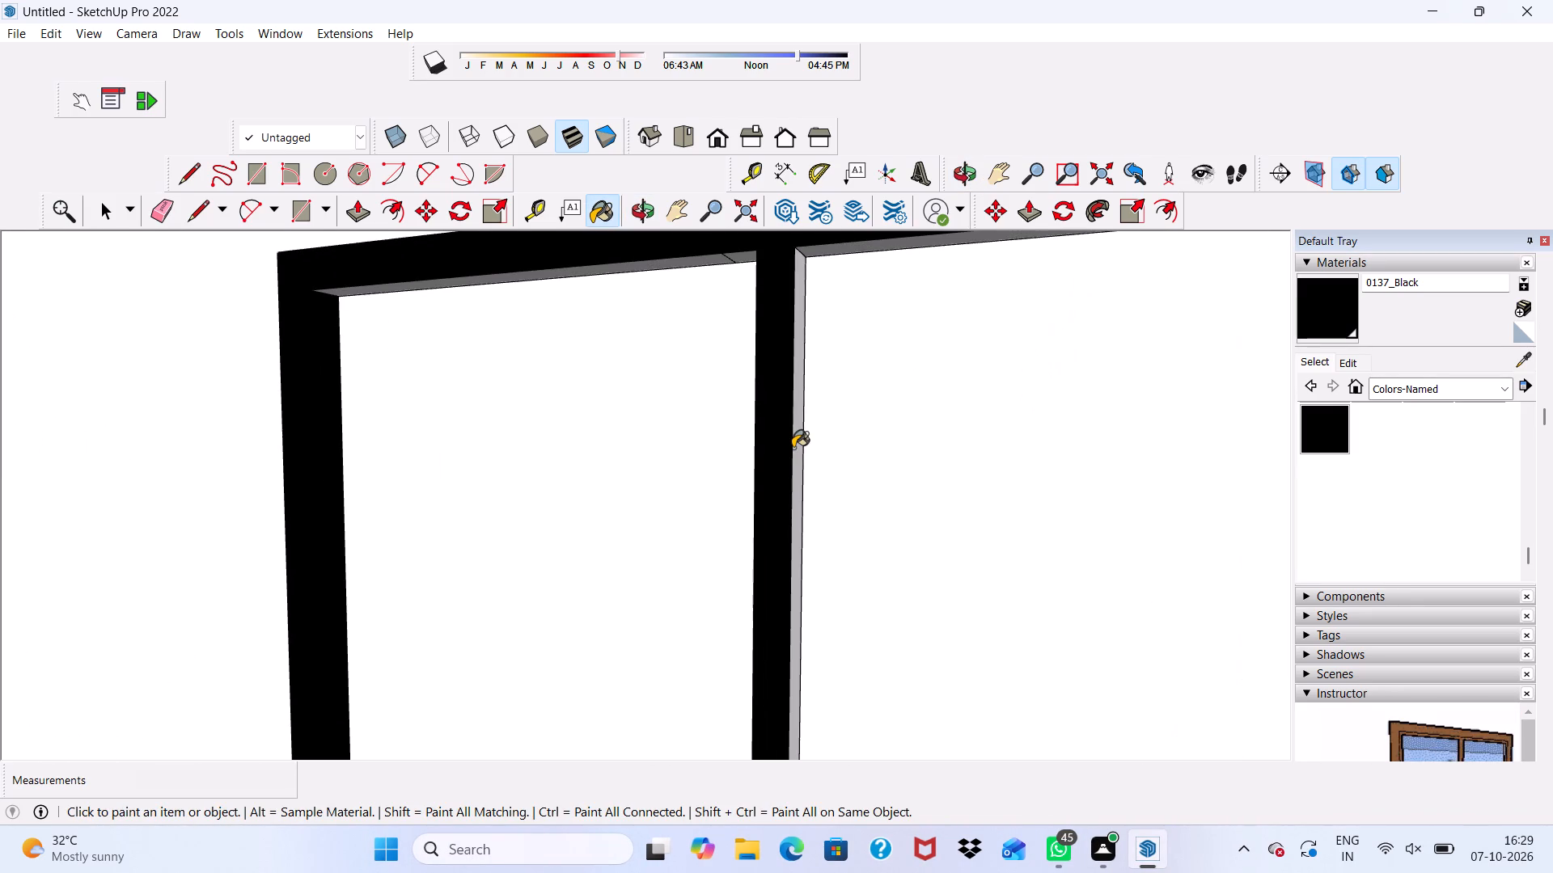
{"action": "left_click", "coordinate": [793, 448]}
Paint the top rail's undersides in the right and left panes of the lower plain window 0137_Black, including the small piece beside the mullion.
{"action": "middle_click_drag", "start_coordinate": [751, 438], "coordinate": [880, 431]}
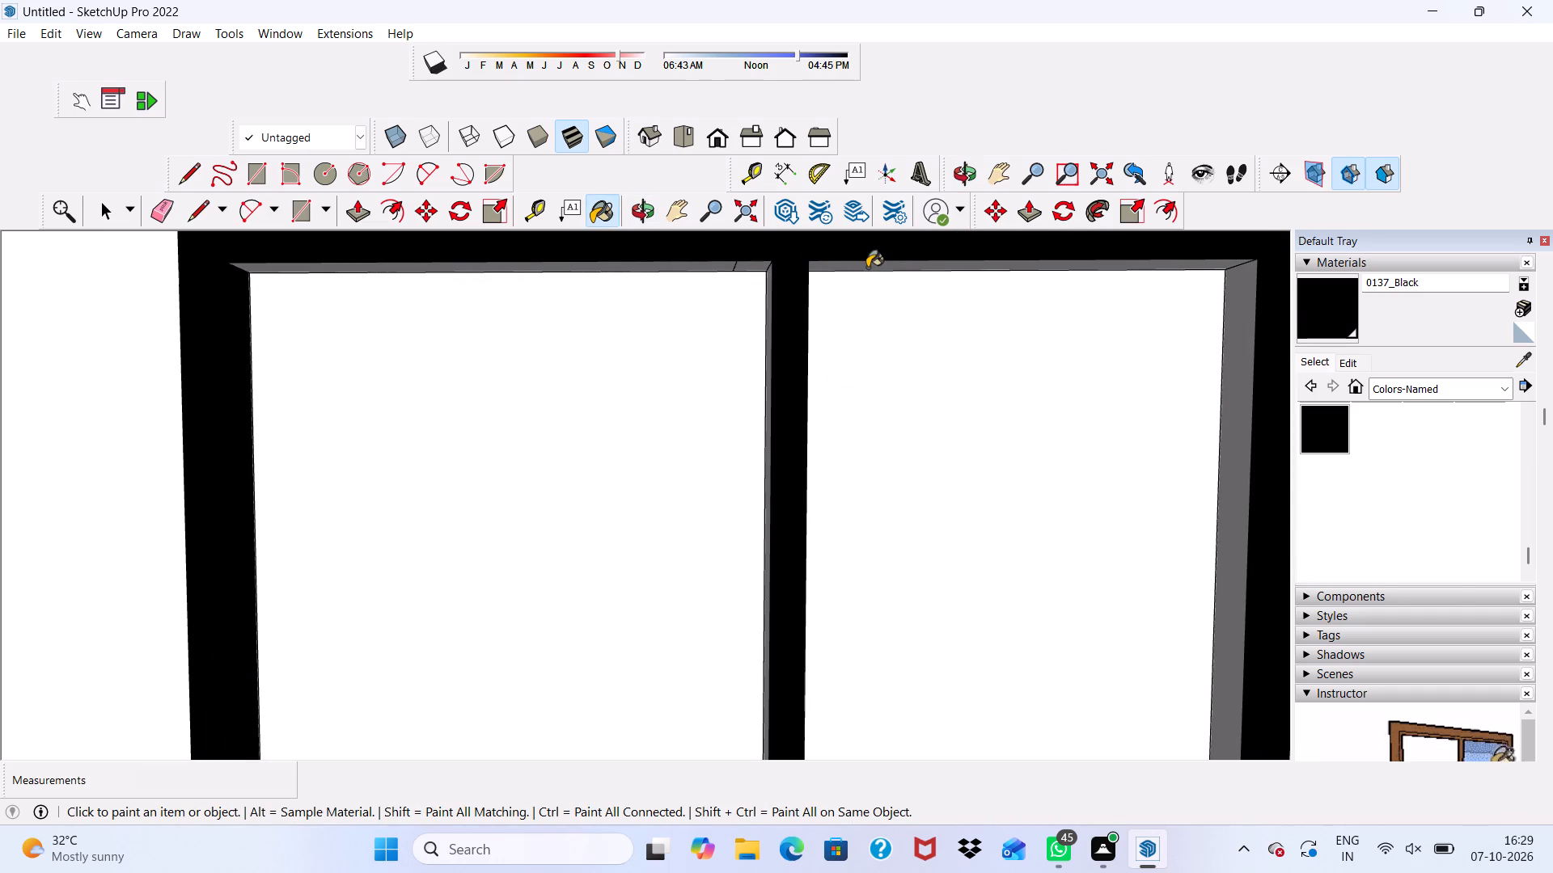
{"action": "left_click", "coordinate": [867, 268]}
{"action": "scroll", "coordinate": [758, 285], "scroll_direction": "up", "scroll_amount": 4}
{"action": "left_click", "coordinate": [739, 261]}
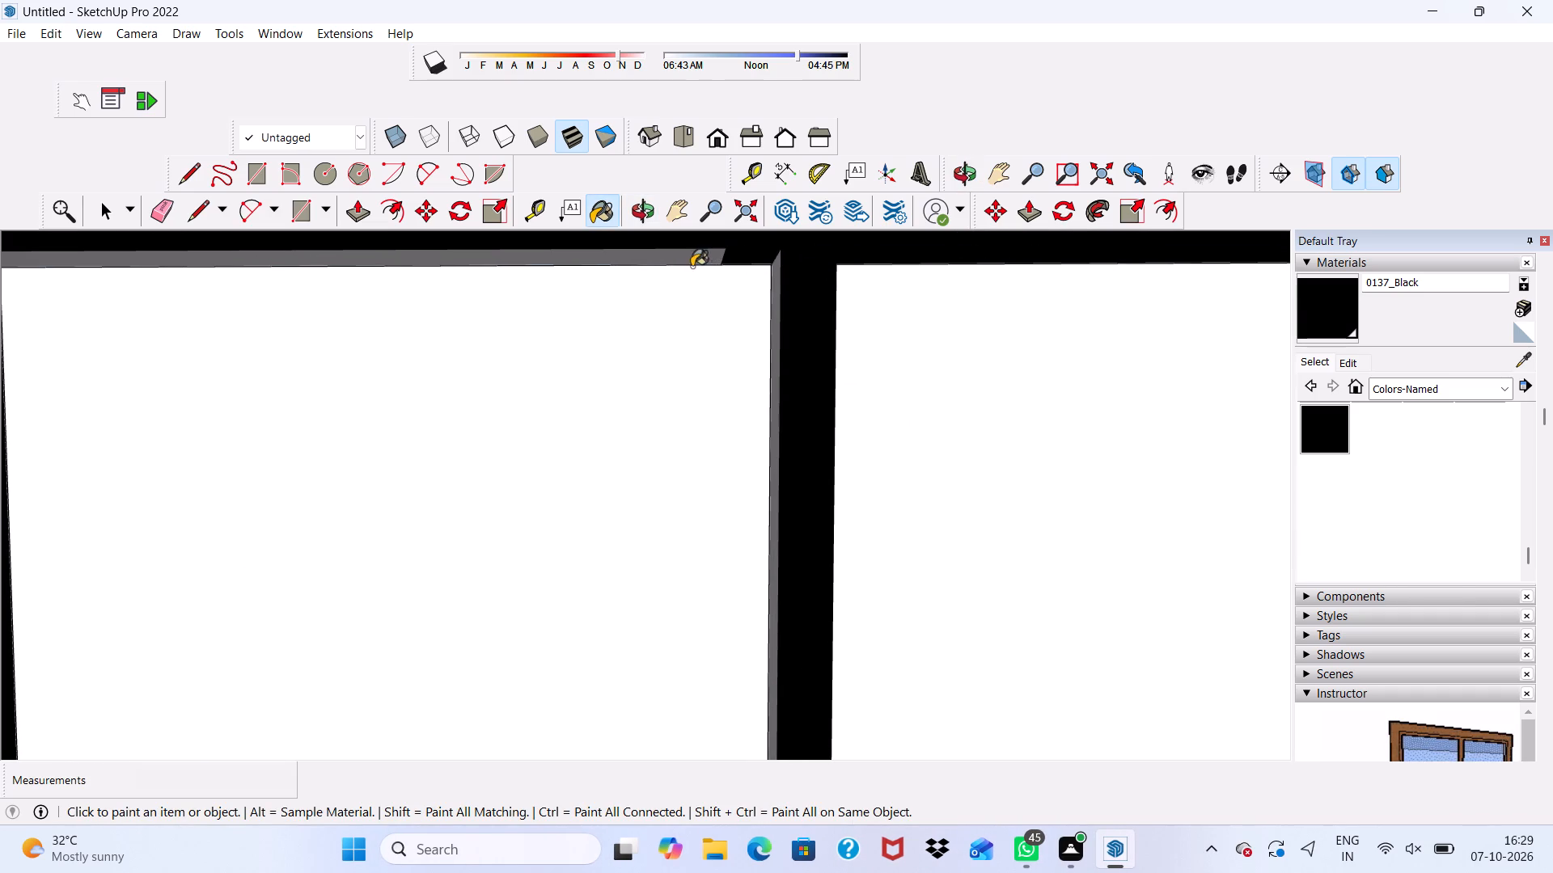
{"action": "left_click", "coordinate": [689, 258]}
Paint both sides of the lower plain window's mullion and the right stile's inner face 0137_Black.
{"action": "middle_click_drag", "start_coordinate": [771, 348], "coordinate": [874, 381]}
{"action": "scroll", "coordinate": [859, 384], "scroll_direction": "down", "scroll_amount": 1}
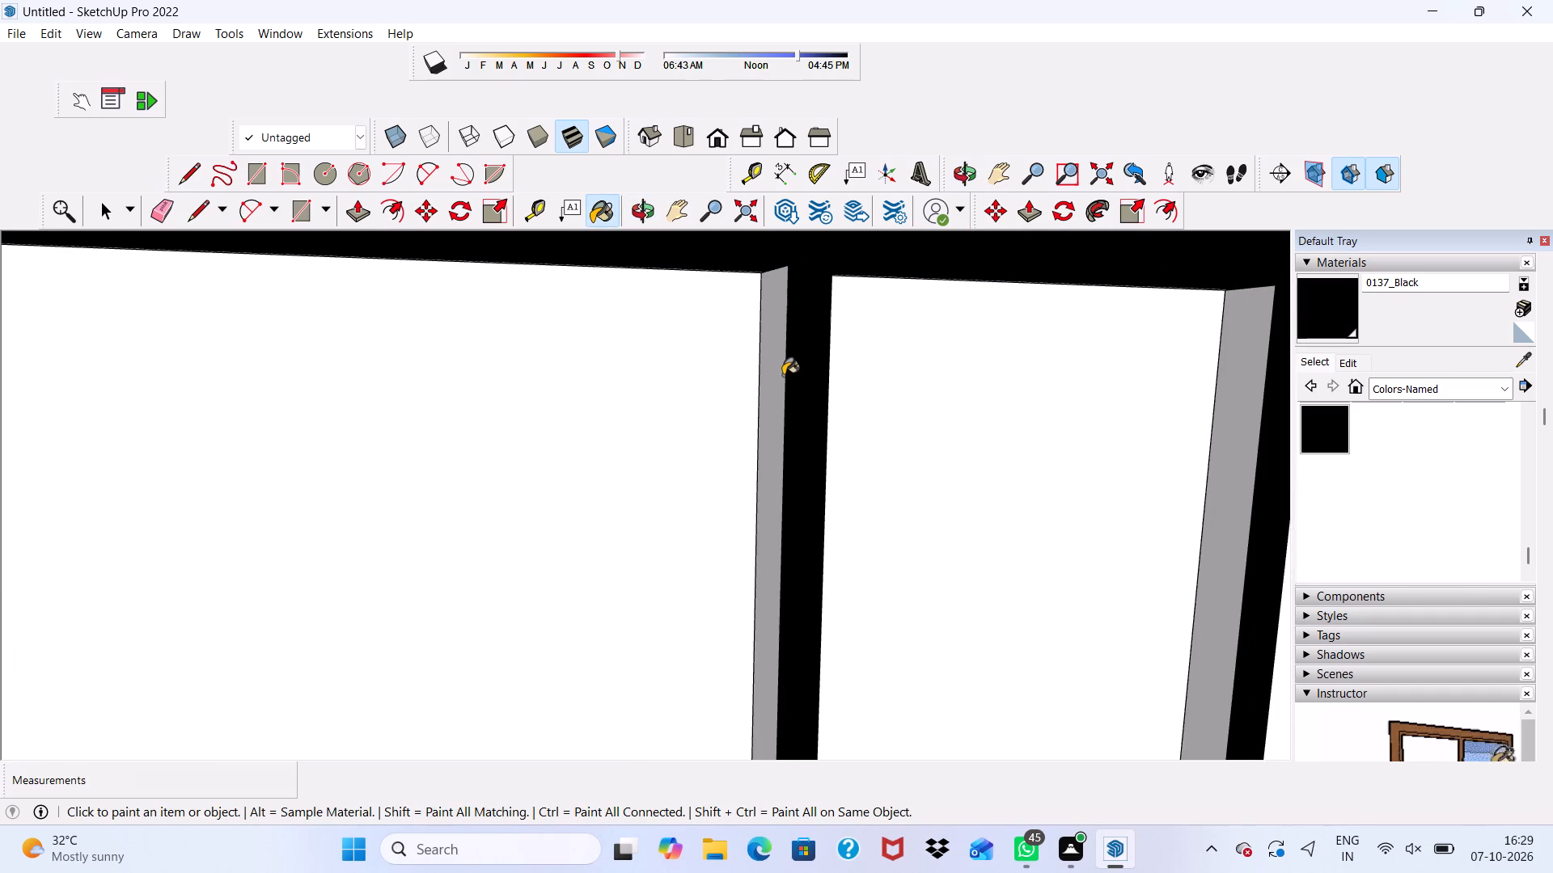
{"action": "left_click", "coordinate": [772, 374]}
{"action": "scroll", "coordinate": [781, 392], "scroll_direction": "down", "scroll_amount": 5}
{"action": "scroll", "coordinate": [1071, 429], "scroll_direction": "up", "scroll_amount": 1}
{"action": "left_click", "coordinate": [1114, 410]}
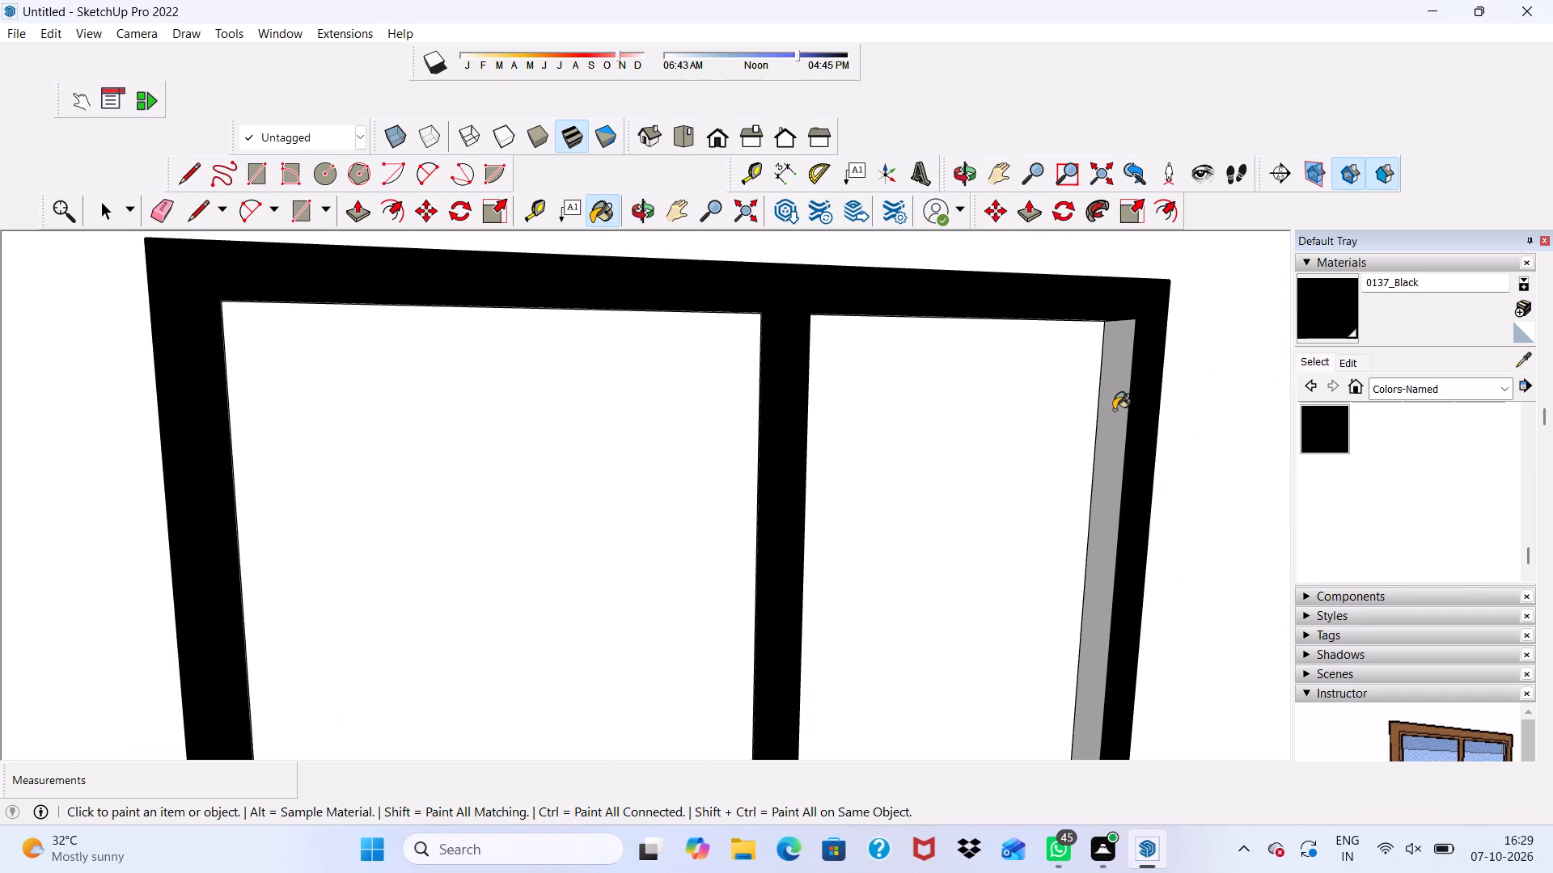
{"action": "scroll", "coordinate": [1076, 405], "scroll_direction": "down", "scroll_amount": 5}
{"action": "middle_click_drag", "start_coordinate": [862, 459], "coordinate": [624, 464]}
{"action": "scroll", "coordinate": [690, 450], "scroll_direction": "up", "scroll_amount": 2}
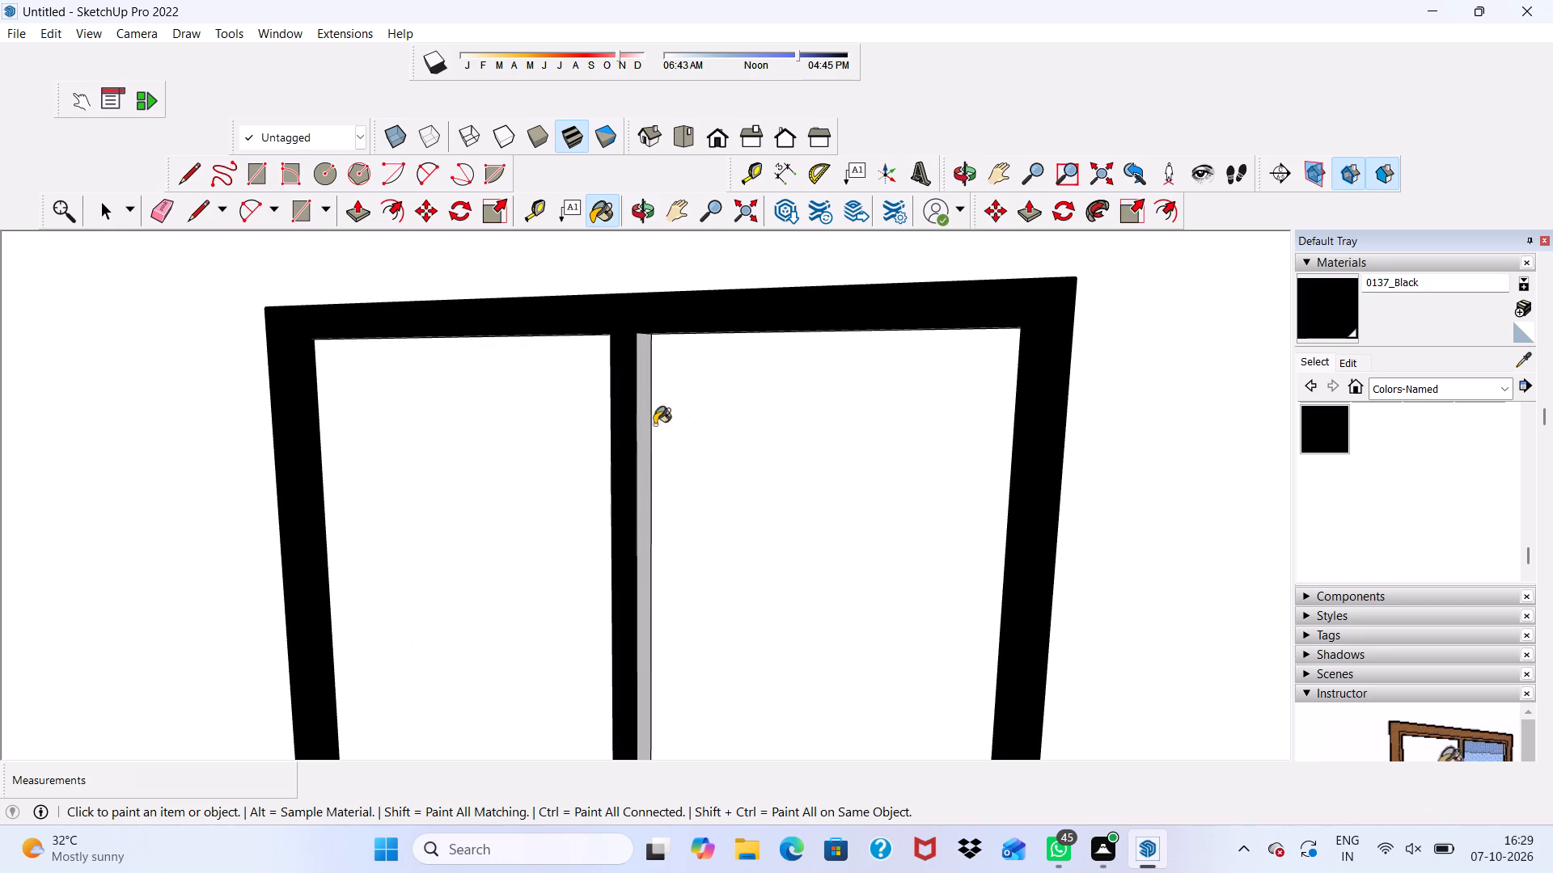
{"action": "left_click", "coordinate": [646, 407]}
{"action": "scroll", "coordinate": [646, 407], "scroll_direction": "down", "scroll_amount": 12}
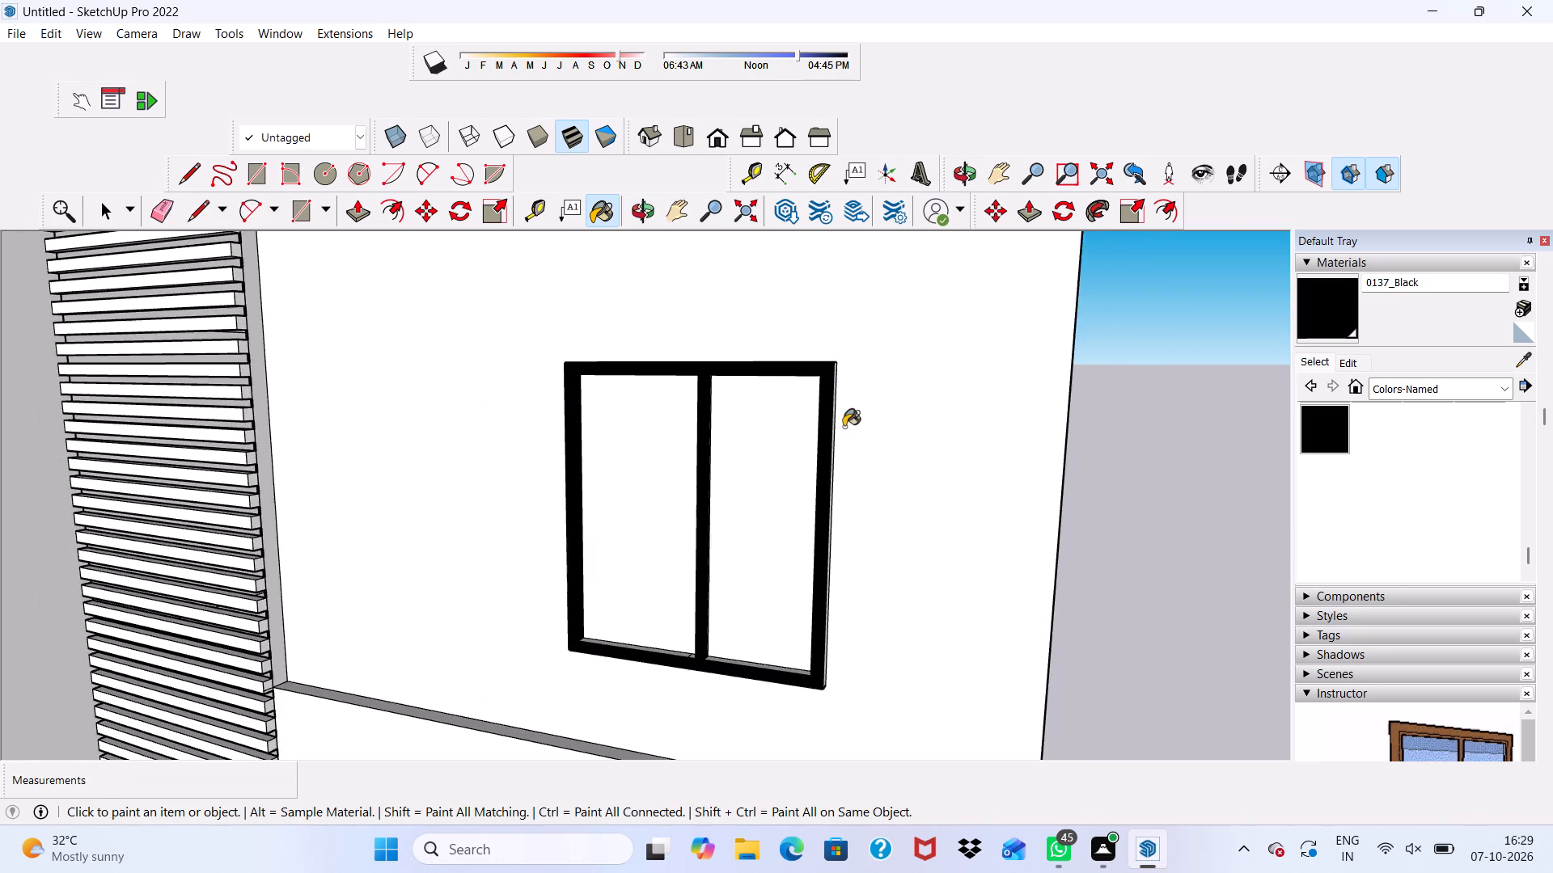
Paint the outer right and outer left sides of the lower plain window's frame 0137_Black.
{"action": "middle_click_drag", "start_coordinate": [844, 427], "coordinate": [739, 436]}
{"action": "scroll", "coordinate": [744, 434], "scroll_direction": "down", "scroll_amount": 1}
{"action": "scroll", "coordinate": [738, 436], "scroll_direction": "up", "scroll_amount": 7}
{"action": "left_click", "coordinate": [697, 386]}
{"action": "scroll", "coordinate": [670, 426], "scroll_direction": "down", "scroll_amount": 5}
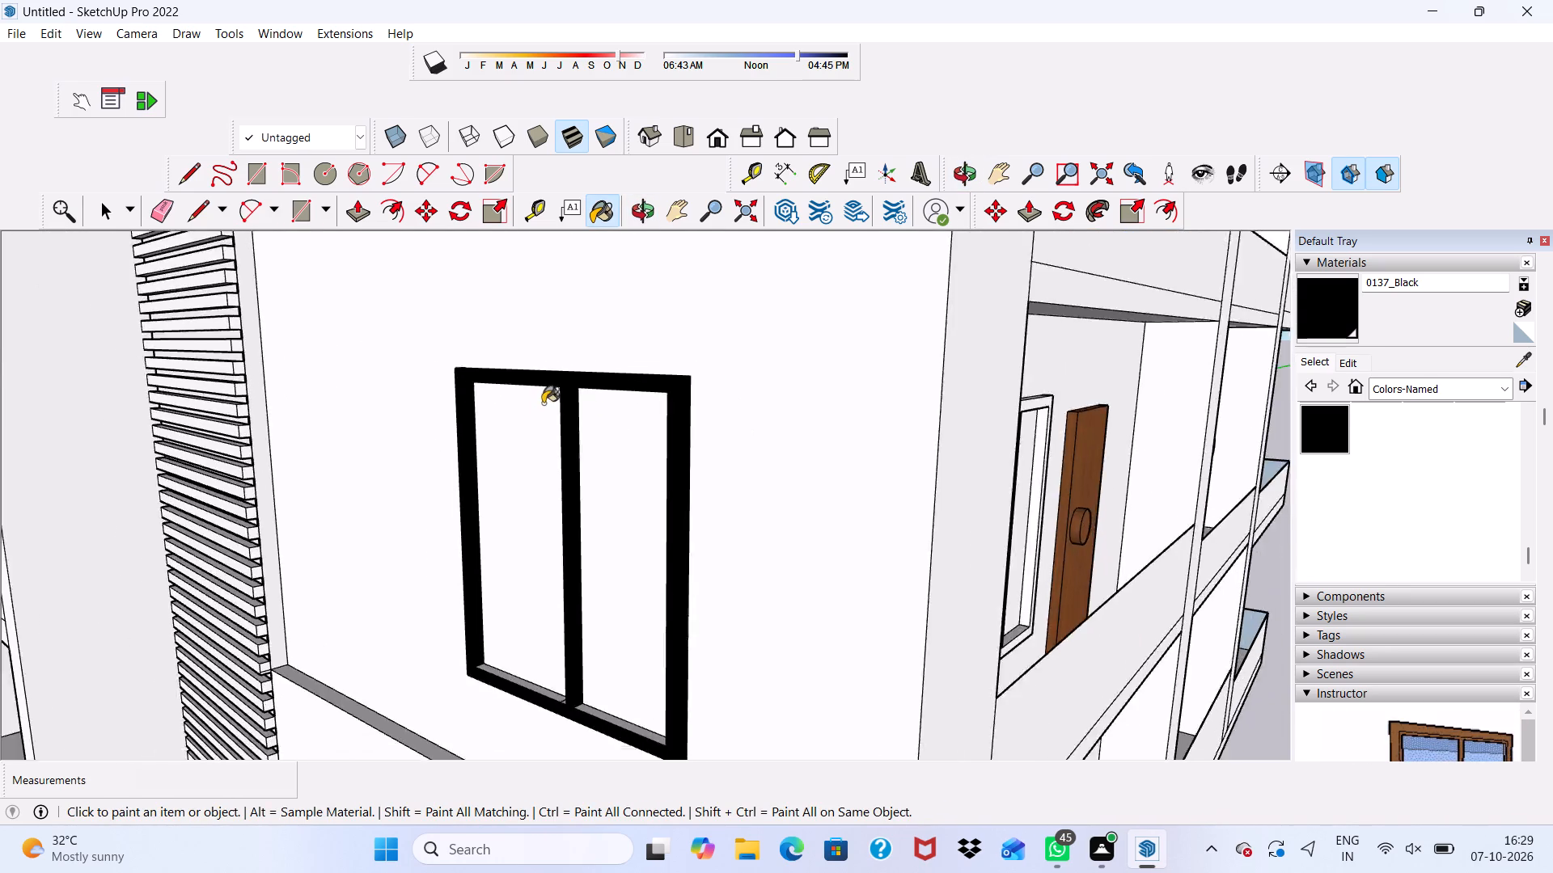
{"action": "scroll", "coordinate": [543, 403], "scroll_direction": "down", "scroll_amount": 4}
{"action": "middle_click_drag", "start_coordinate": [544, 446], "coordinate": [863, 402]}
{"action": "scroll", "coordinate": [774, 430], "scroll_direction": "up", "scroll_amount": 8}
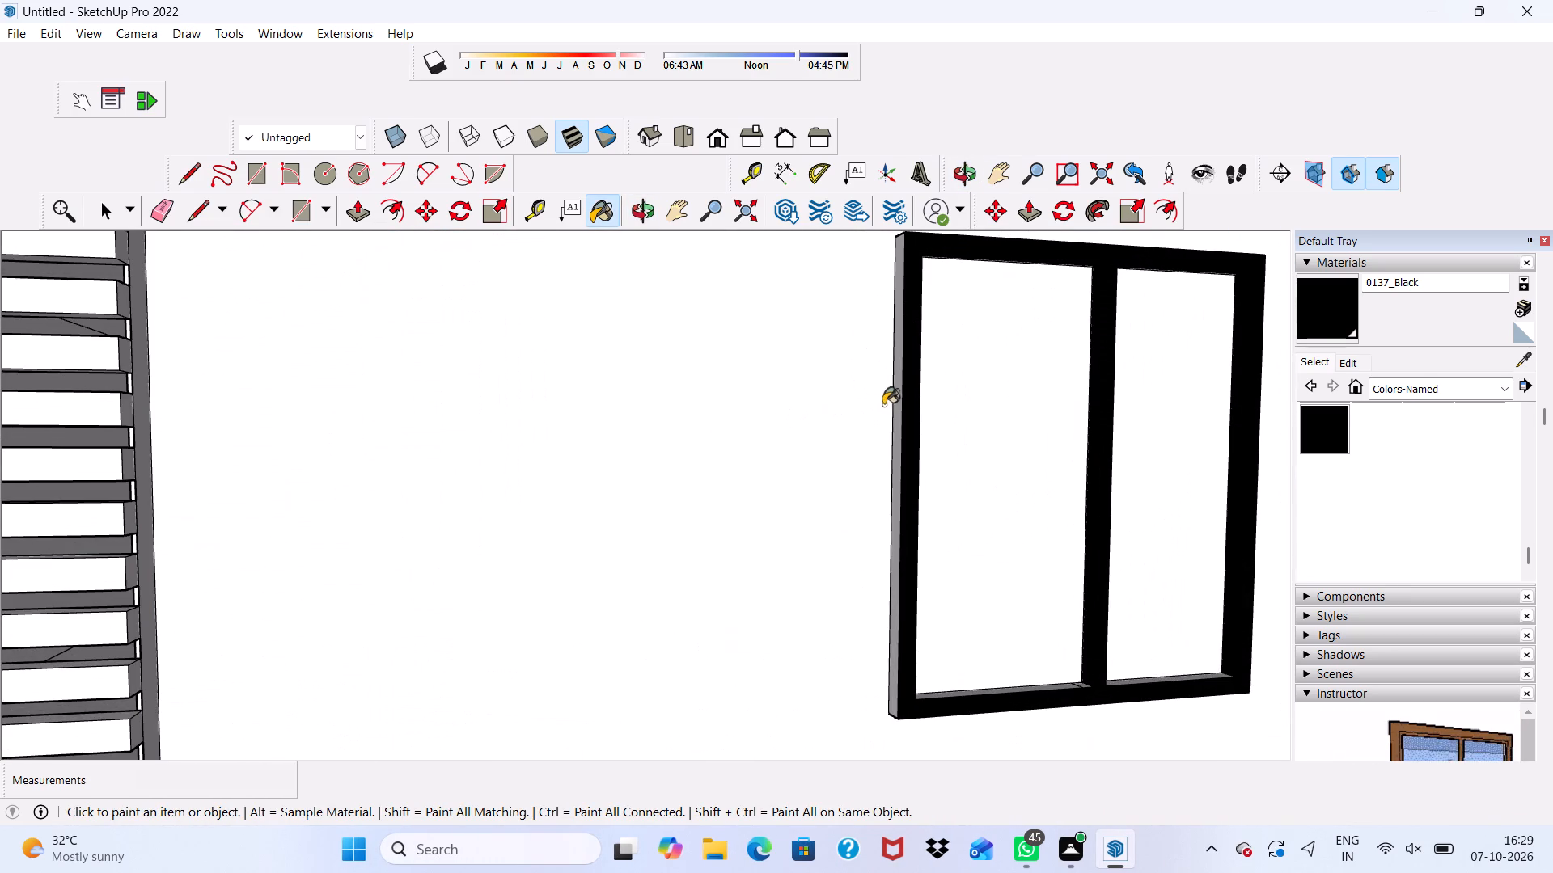
{"action": "left_click", "coordinate": [895, 402]}
Paint the bottom rail's upper faces in the left and right panes of the lower plain window 0137_Black.
{"action": "scroll", "coordinate": [1023, 665], "scroll_direction": "up", "scroll_amount": 9}
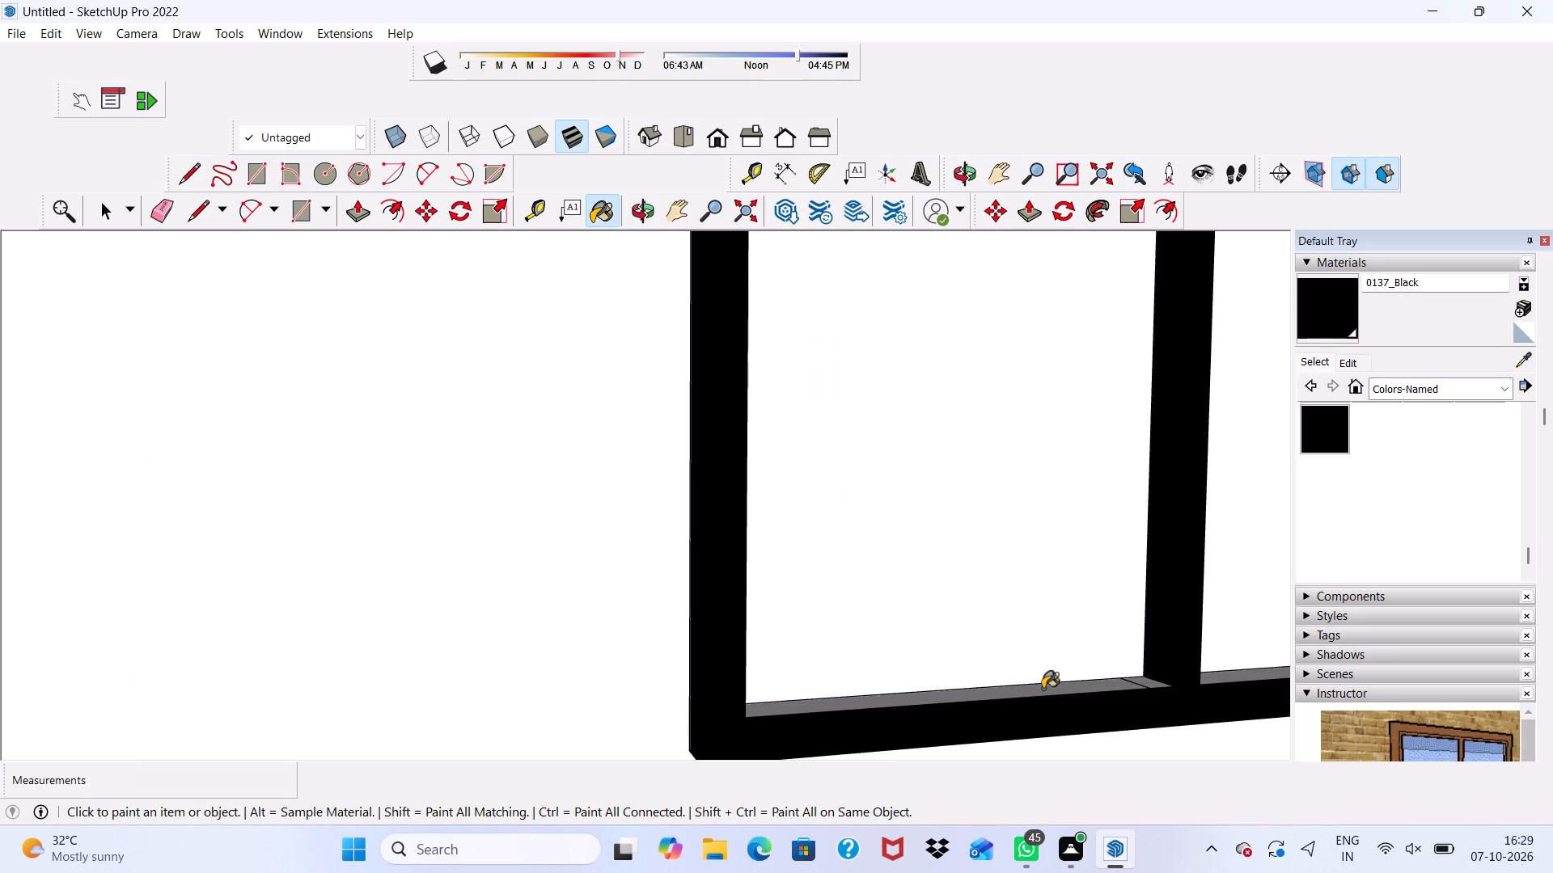
{"action": "left_click", "coordinate": [1043, 689]}
{"action": "scroll", "coordinate": [1121, 661], "scroll_direction": "up", "scroll_amount": 4}
{"action": "left_click", "coordinate": [1151, 691]}
{"action": "scroll", "coordinate": [1005, 638], "scroll_direction": "down", "scroll_amount": 8}
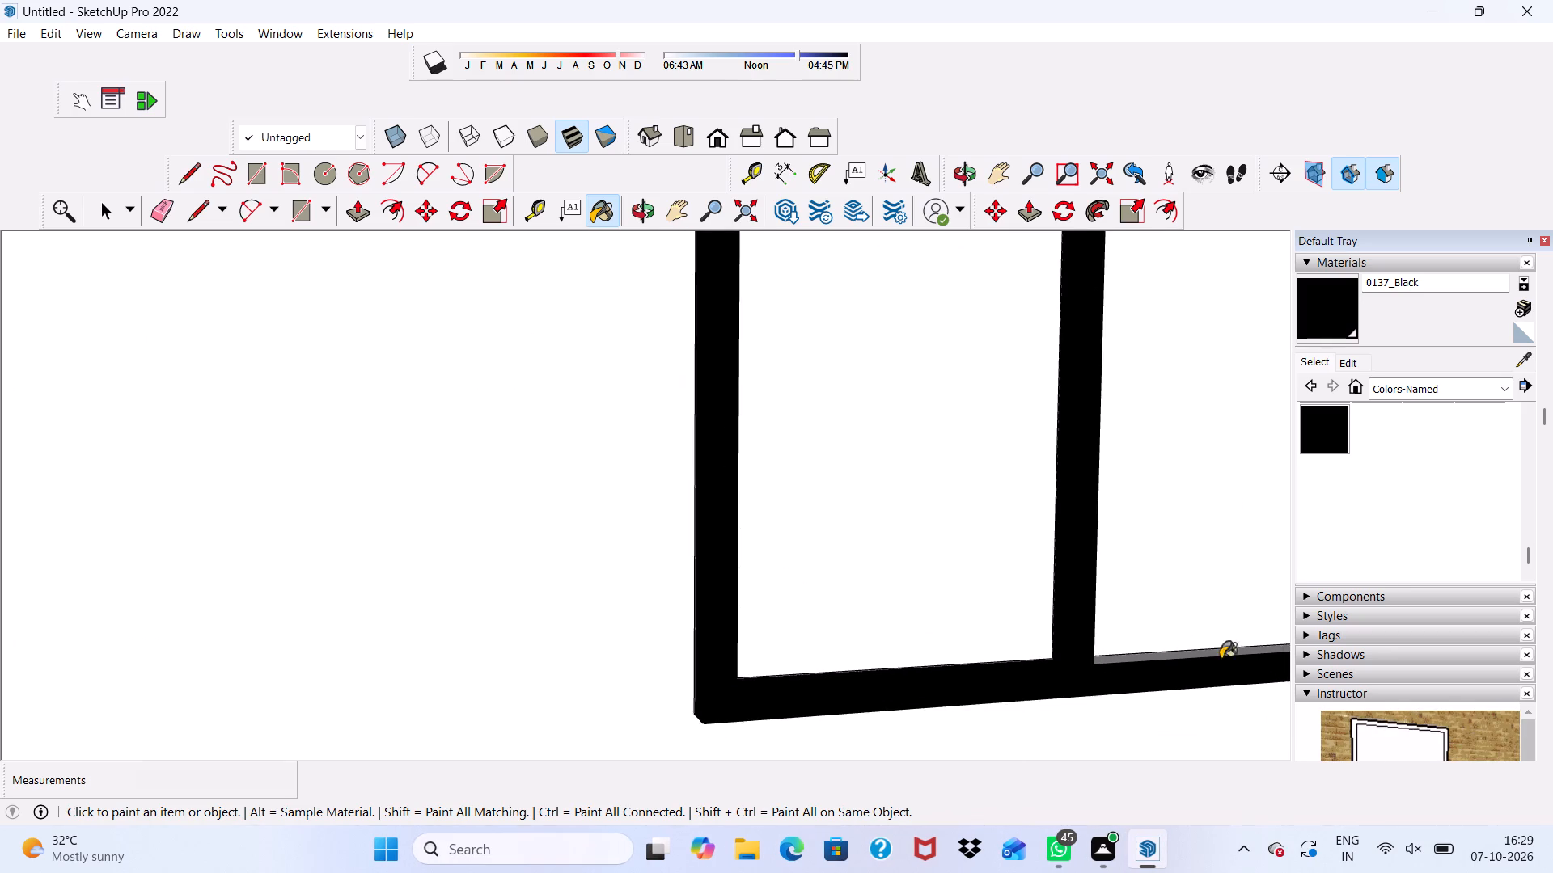
{"action": "scroll", "coordinate": [1273, 659], "scroll_direction": "up", "scroll_amount": 9}
{"action": "left_click", "coordinate": [1197, 648]}
{"action": "scroll", "coordinate": [1188, 652], "scroll_direction": "down", "scroll_amount": 2}
{"action": "left_click", "coordinate": [1187, 655]}
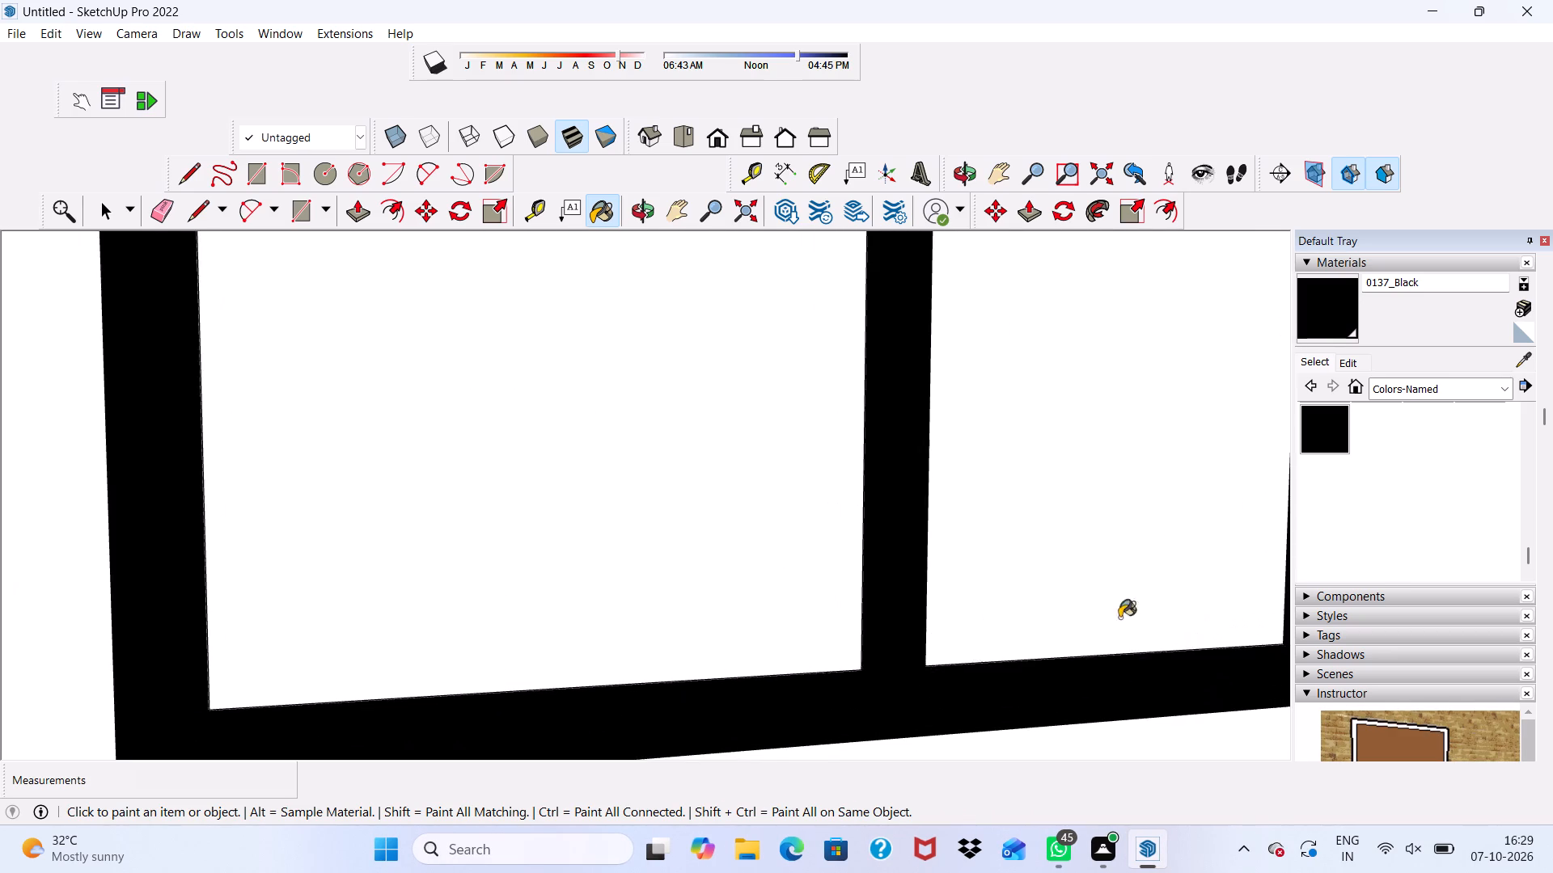
Paint the underside of the lower plain window's bottom rail 0137_Black.
{"action": "scroll", "coordinate": [976, 619], "scroll_direction": "down", "scroll_amount": 7}
{"action": "middle_click_drag", "start_coordinate": [1009, 653], "coordinate": [949, 479]}
{"action": "scroll", "coordinate": [945, 487], "scroll_direction": "up", "scroll_amount": 4}
{"action": "left_click", "coordinate": [945, 488]}
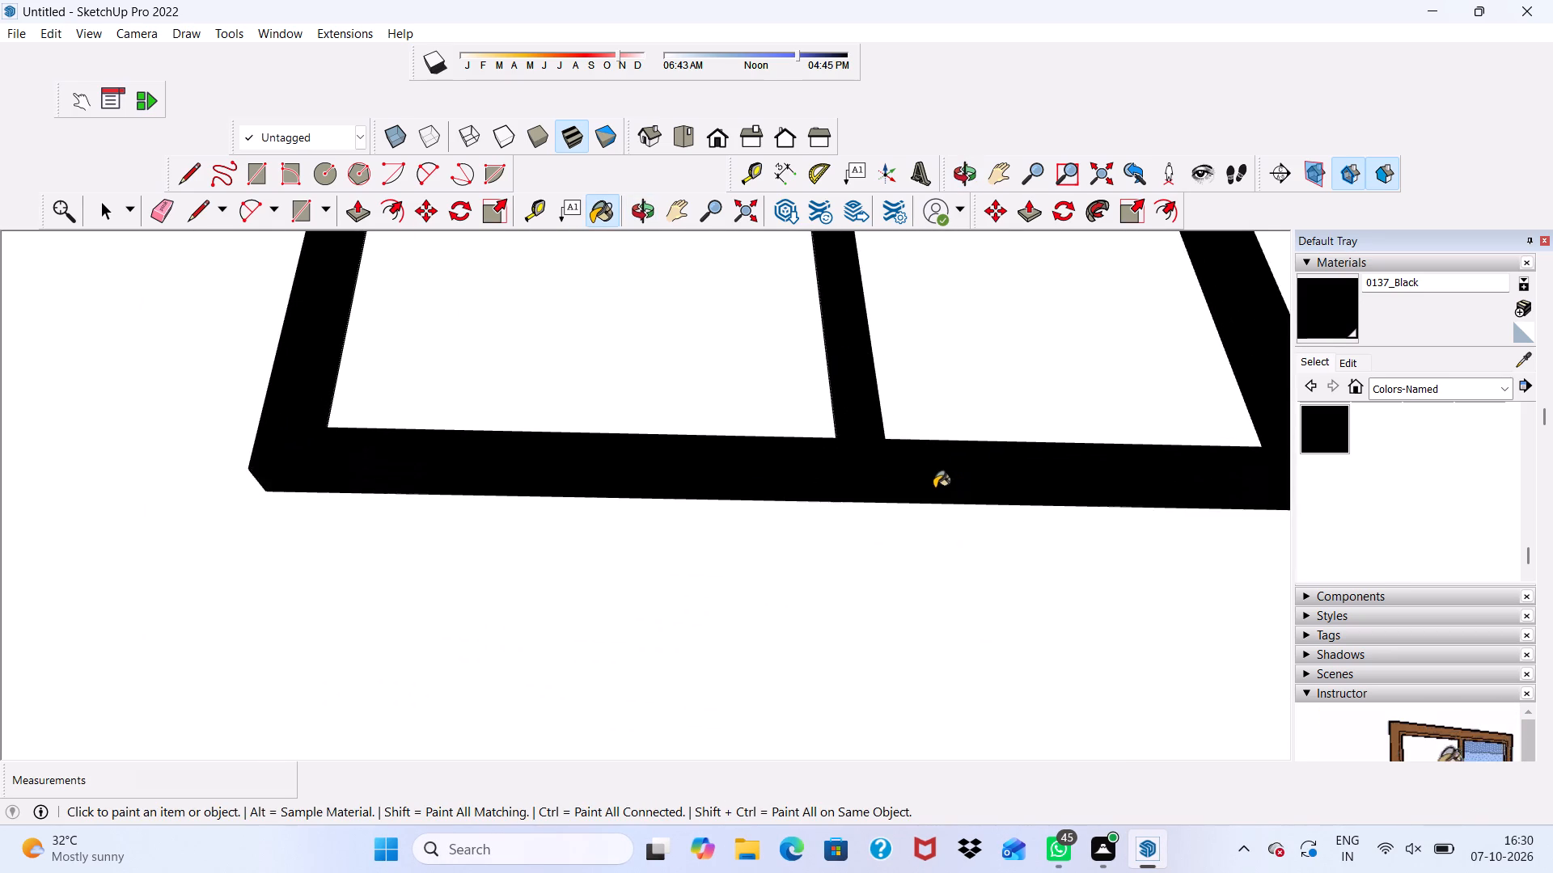
Paint the front frame face of the window inside the projecting box surround at the bottom of the louvre-side wall 0137_Black.
{"action": "scroll", "coordinate": [934, 488], "scroll_direction": "down", "scroll_amount": 4}
{"action": "scroll", "coordinate": [1109, 469], "scroll_direction": "down", "scroll_amount": 7}
{"action": "middle_click_drag", "start_coordinate": [996, 435], "coordinate": [917, 824]}
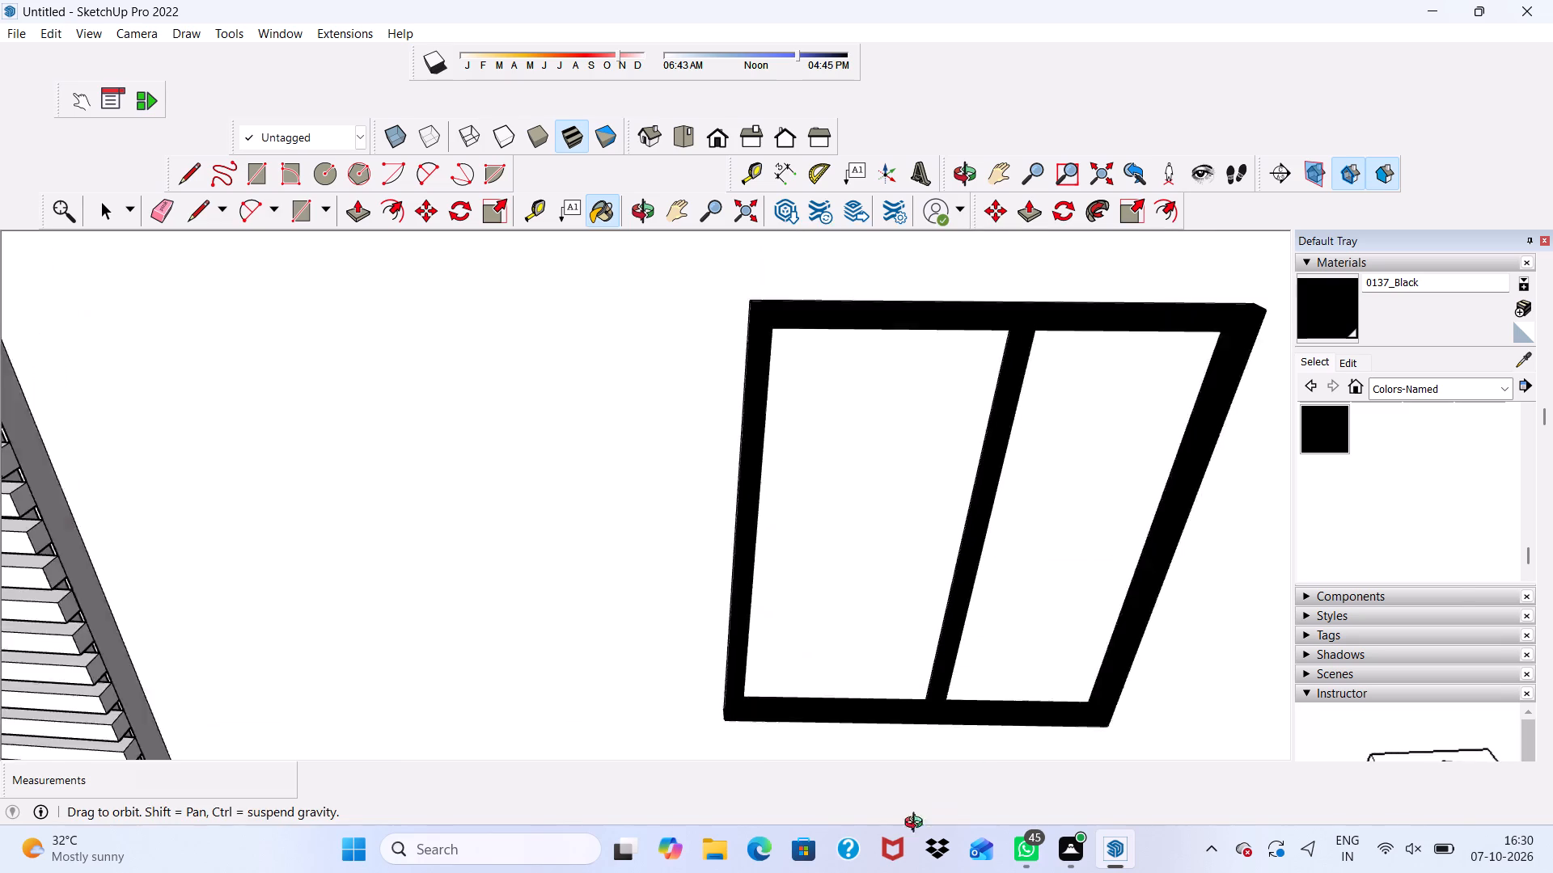
{"action": "middle_click_drag", "start_coordinate": [917, 824], "coordinate": [909, 833]}
{"action": "scroll", "coordinate": [899, 654], "scroll_direction": "down", "scroll_amount": 19}
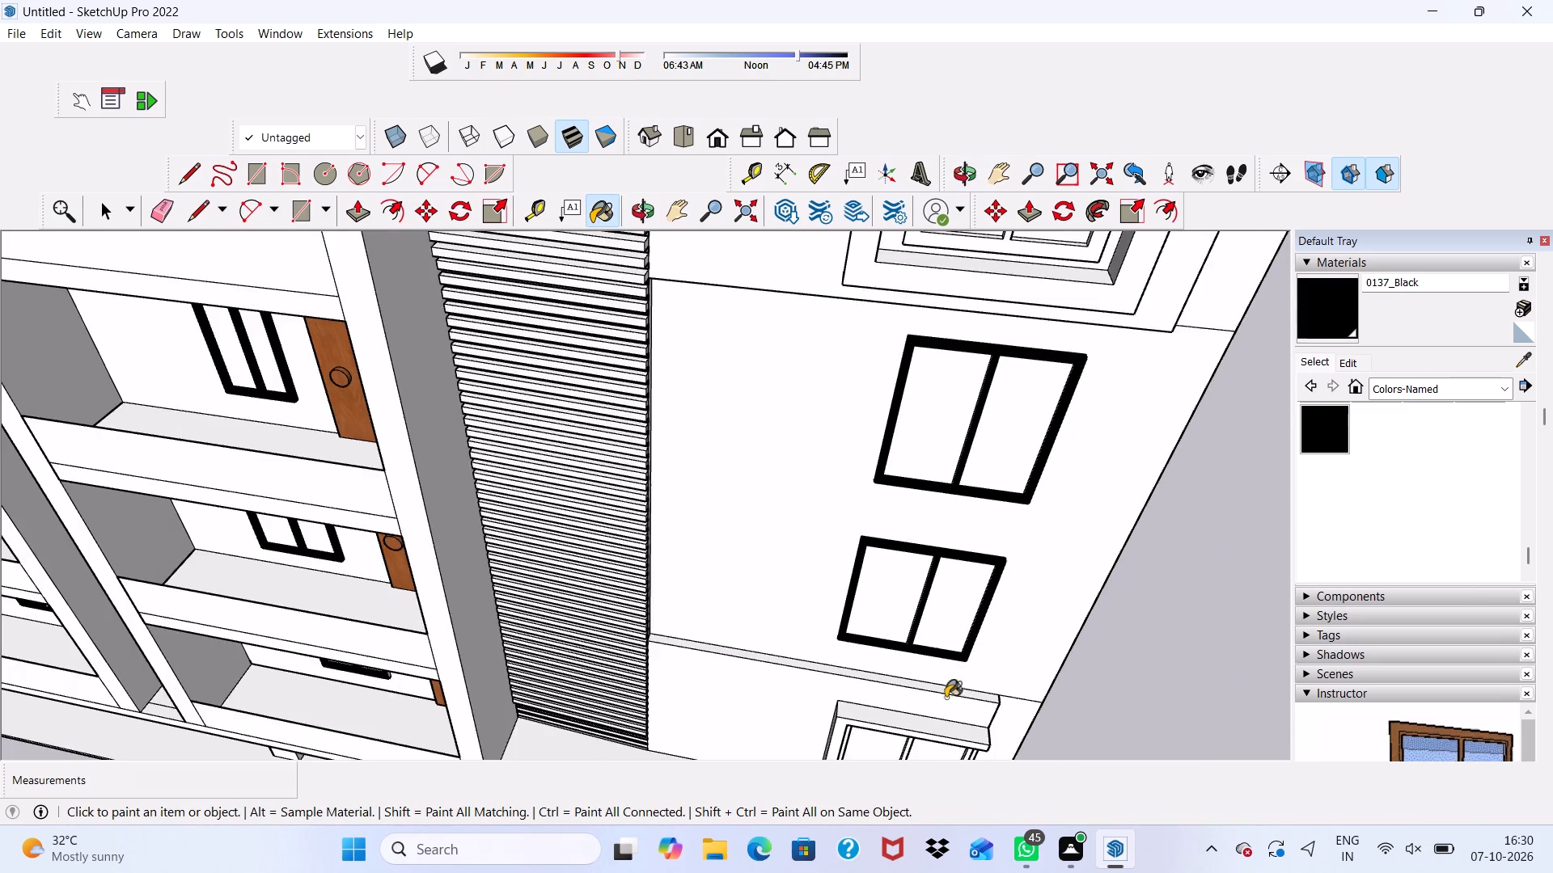
{"action": "scroll", "coordinate": [946, 698], "scroll_direction": "down", "scroll_amount": 1}
{"action": "scroll", "coordinate": [930, 755], "scroll_direction": "up", "scroll_amount": 5}
{"action": "scroll", "coordinate": [925, 749], "scroll_direction": "down", "scroll_amount": 10}
{"action": "middle_click_drag", "start_coordinate": [916, 696], "coordinate": [916, 480]}
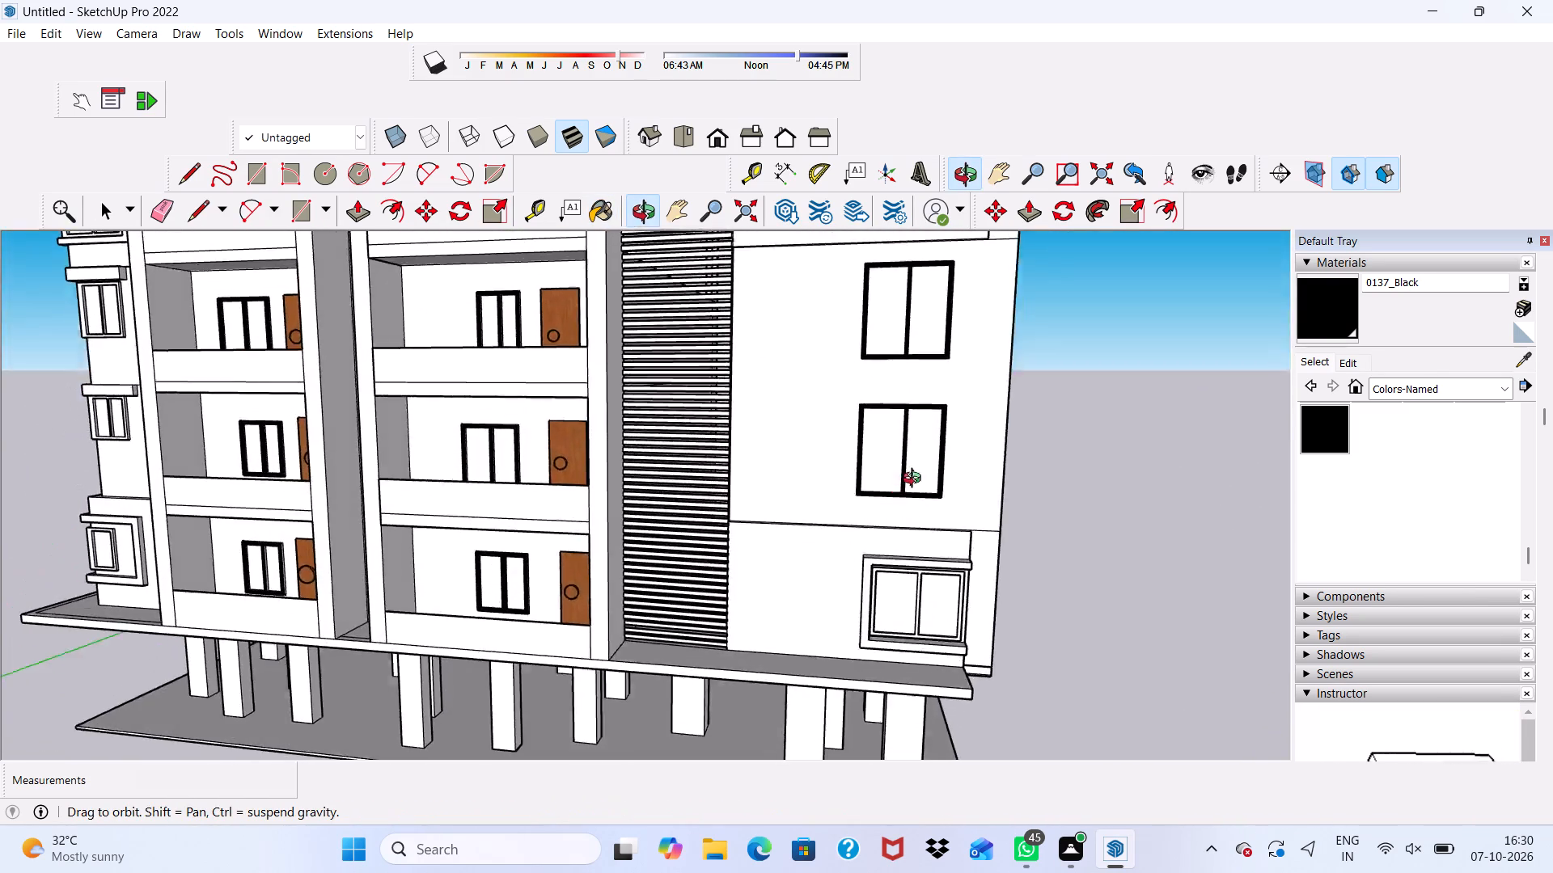
{"action": "middle_click_drag", "start_coordinate": [916, 480], "coordinate": [905, 367]}
{"action": "scroll", "coordinate": [937, 516], "scroll_direction": "up", "scroll_amount": 20}
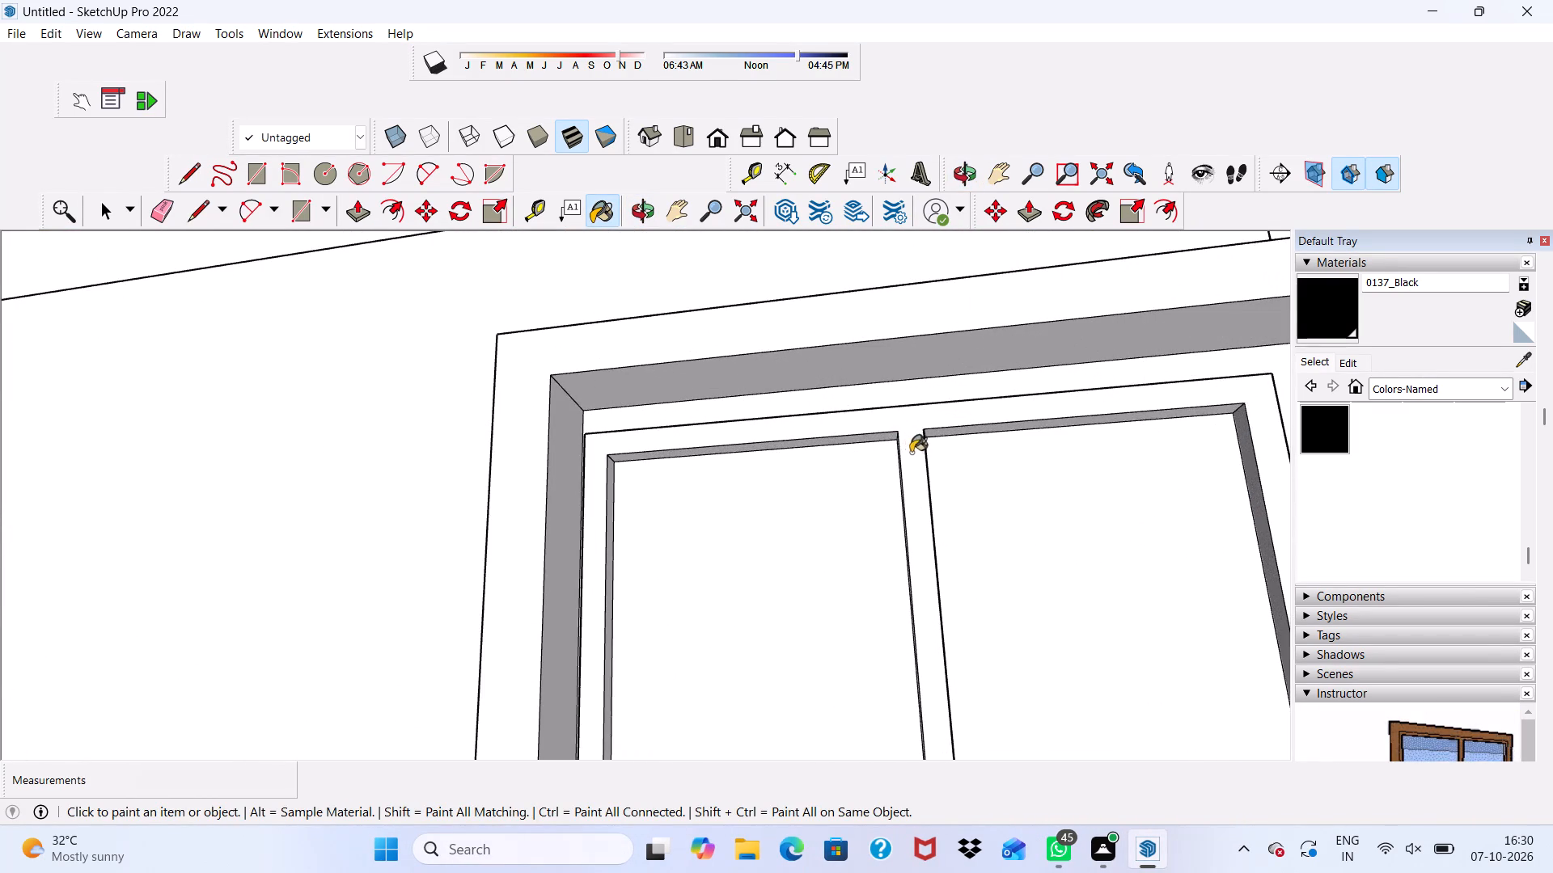
{"action": "left_click", "coordinate": [912, 454]}
Paint the top rail's undersides in both panes and the mullion's left side of the bottom box-surround window 0137_Black.
{"action": "scroll", "coordinate": [842, 389], "scroll_direction": "up", "scroll_amount": 1}
{"action": "scroll", "coordinate": [842, 389], "scroll_direction": "down", "scroll_amount": 2}
{"action": "scroll", "coordinate": [836, 435], "scroll_direction": "up", "scroll_amount": 10}
{"action": "scroll", "coordinate": [836, 432], "scroll_direction": "down", "scroll_amount": 1}
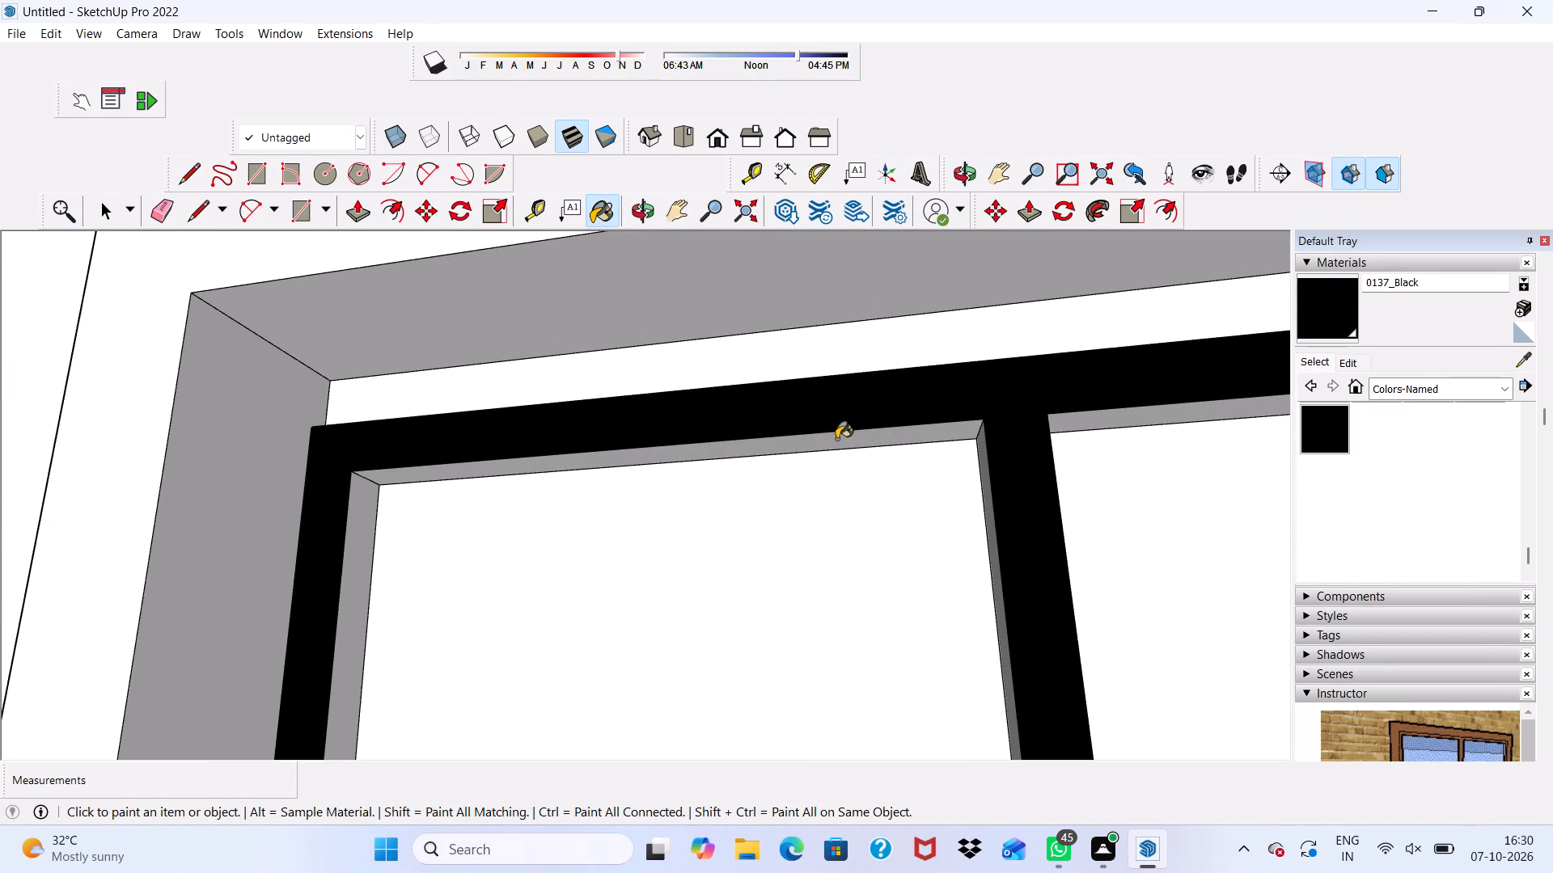
{"action": "left_click", "coordinate": [836, 439]}
{"action": "scroll", "coordinate": [975, 468], "scroll_direction": "up", "scroll_amount": 4}
{"action": "left_click", "coordinate": [987, 476]}
{"action": "left_click", "coordinate": [1110, 397]}
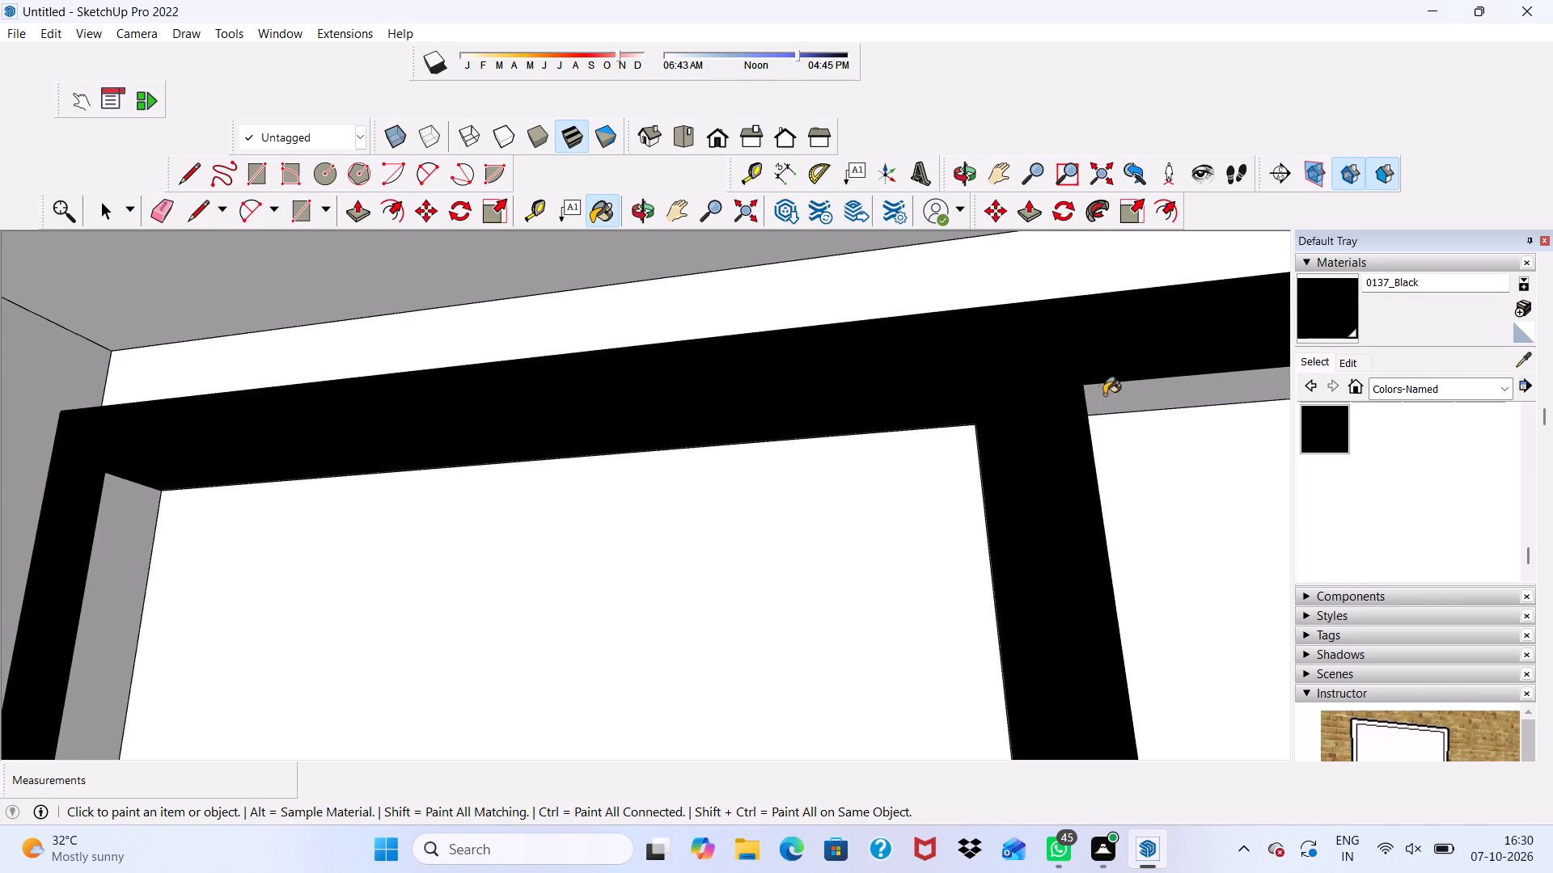
Paint the inner jamb faces of the bottom box-surround window 0137_Black.
{"action": "scroll", "coordinate": [1086, 411], "scroll_direction": "down", "scroll_amount": 5}
{"action": "scroll", "coordinate": [413, 660], "scroll_direction": "up", "scroll_amount": 4}
{"action": "left_click", "coordinate": [323, 546]}
{"action": "scroll", "coordinate": [352, 551], "scroll_direction": "down", "scroll_amount": 8}
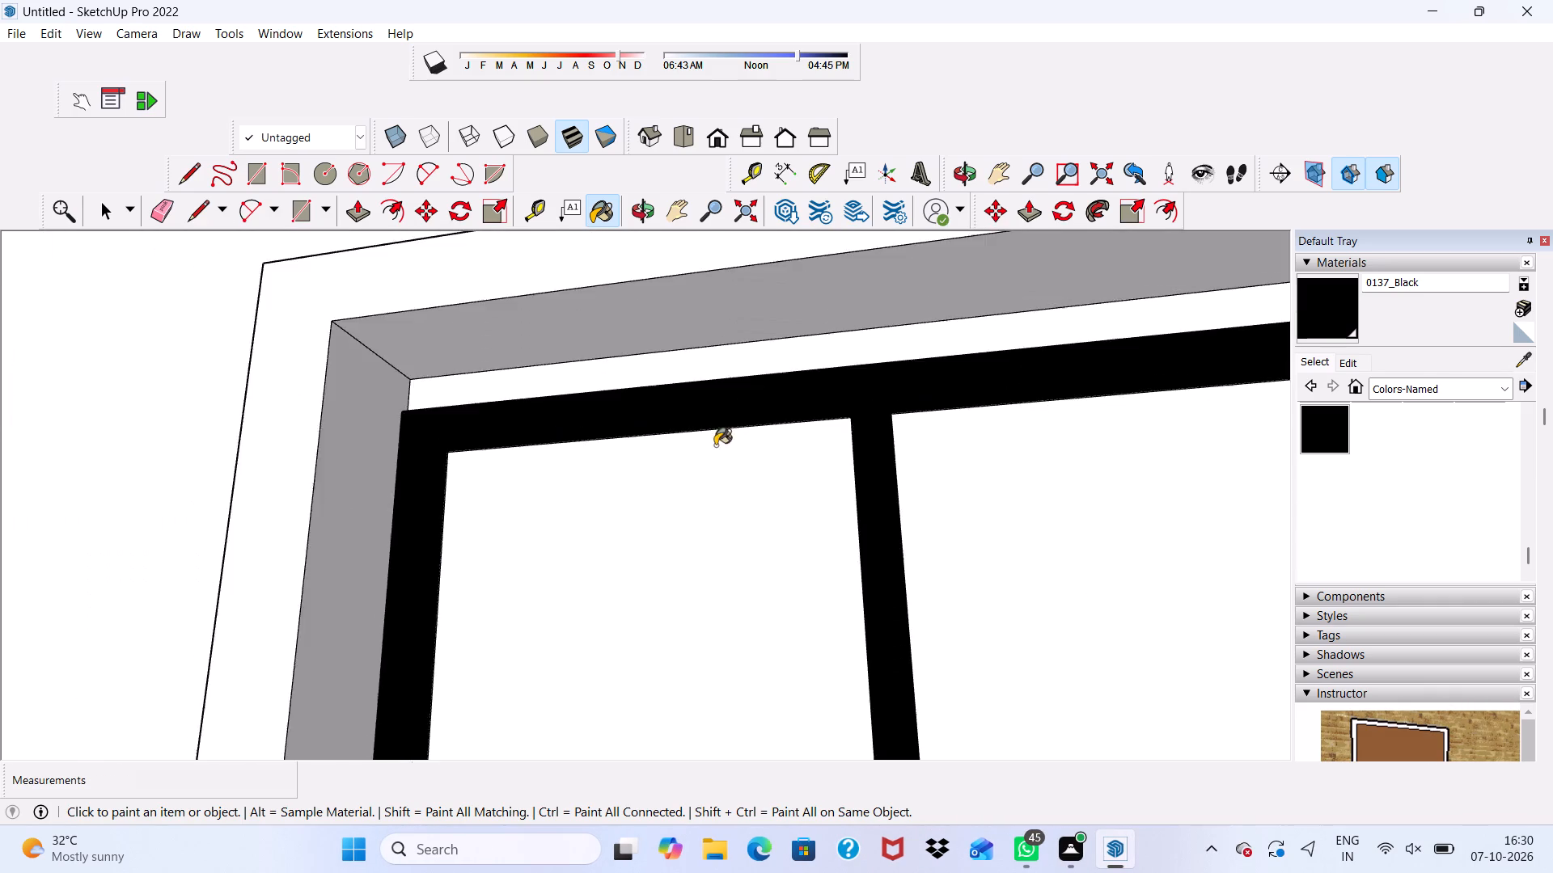
{"action": "scroll", "coordinate": [715, 445], "scroll_direction": "down", "scroll_amount": 4}
{"action": "scroll", "coordinate": [1289, 502], "scroll_direction": "up", "scroll_amount": 3}
{"action": "left_click", "coordinate": [1229, 487]}
{"action": "scroll", "coordinate": [1229, 483], "scroll_direction": "down", "scroll_amount": 6}
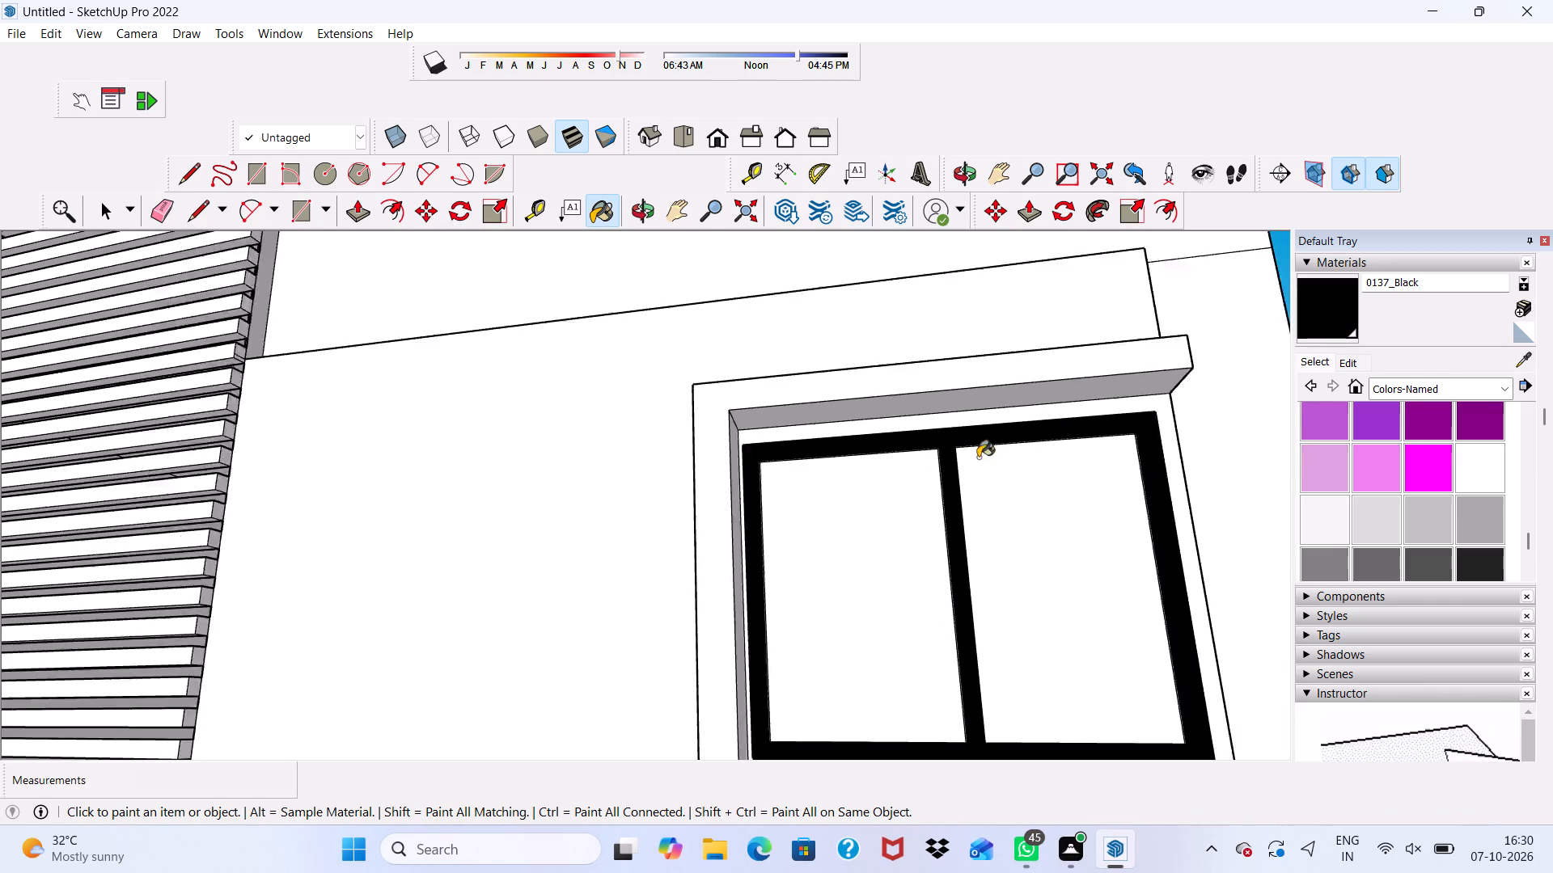
Paint the bottom rail's upper faces in both panes and the mullion's right side of the box-surround window 0137_Black.
{"action": "scroll", "coordinate": [978, 458], "scroll_direction": "down", "scroll_amount": 8}
{"action": "middle_click_drag", "start_coordinate": [1028, 527], "coordinate": [1033, 627]}
{"action": "scroll", "coordinate": [1022, 681], "scroll_direction": "up", "scroll_amount": 4}
{"action": "scroll", "coordinate": [967, 541], "scroll_direction": "down", "scroll_amount": 3}
{"action": "scroll", "coordinate": [1004, 693], "scroll_direction": "up", "scroll_amount": 4}
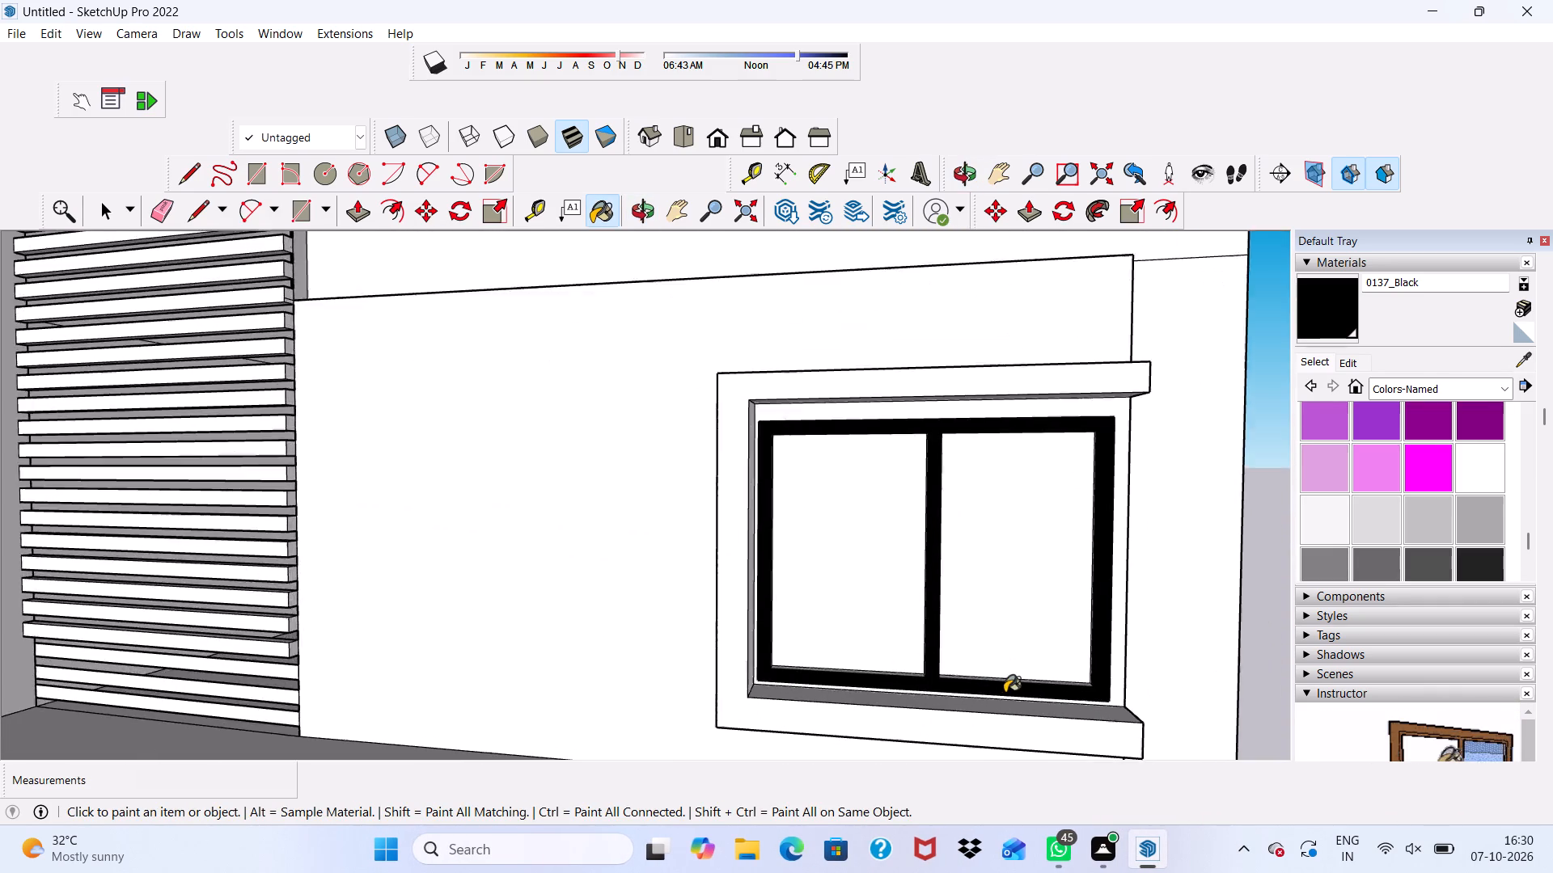
{"action": "scroll", "coordinate": [1005, 693], "scroll_direction": "up", "scroll_amount": 12}
{"action": "left_click_drag", "start_coordinate": [1017, 672], "coordinate": [1022, 685]}
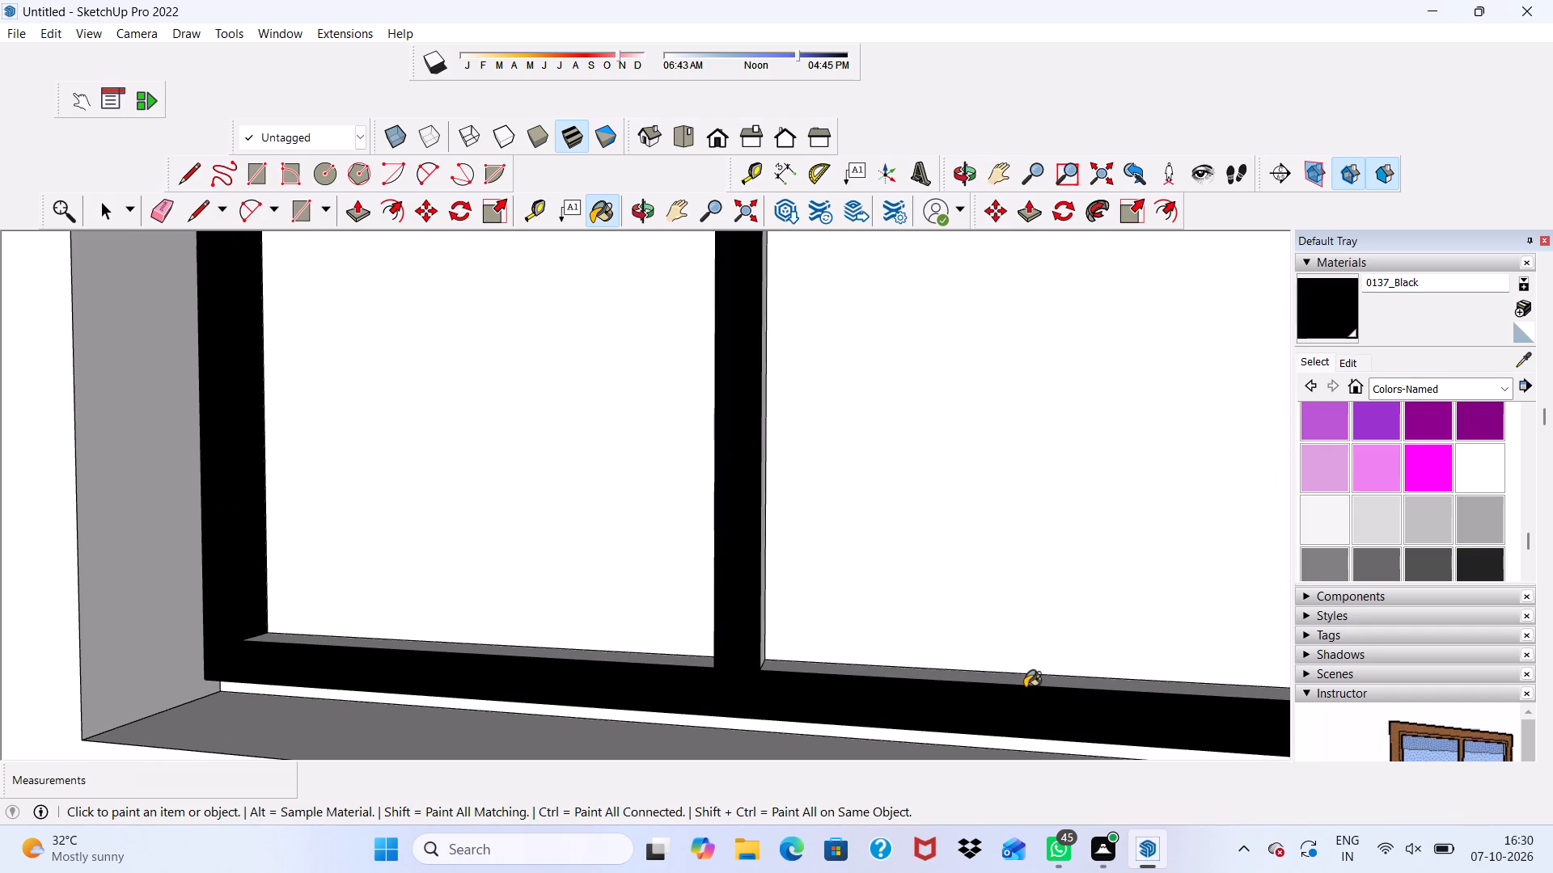
{"action": "left_click", "coordinate": [1022, 679]}
{"action": "left_click", "coordinate": [688, 660]}
{"action": "middle_click_drag", "start_coordinate": [758, 613], "coordinate": [615, 637]}
{"action": "left_click", "coordinate": [717, 563]}
Paint the outer left and right side edges of the box-surround window's frame 0137_Black.
{"action": "middle_click_drag", "start_coordinate": [698, 587], "coordinate": [1073, 615]}
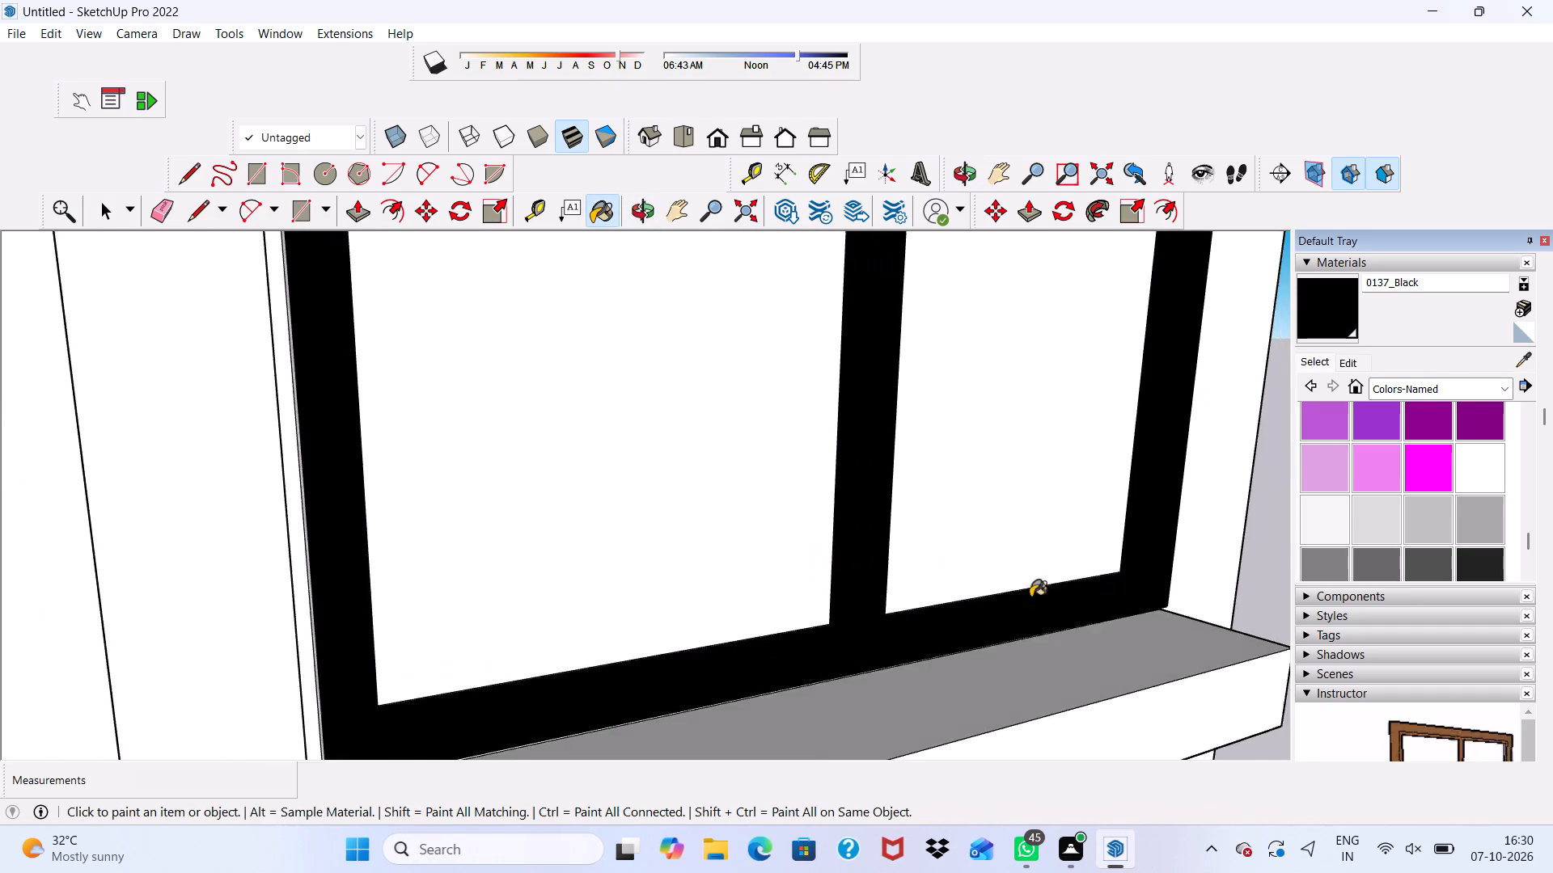
{"action": "scroll", "coordinate": [798, 595], "scroll_direction": "down", "scroll_amount": 6}
{"action": "scroll", "coordinate": [637, 643], "scroll_direction": "up", "scroll_amount": 13}
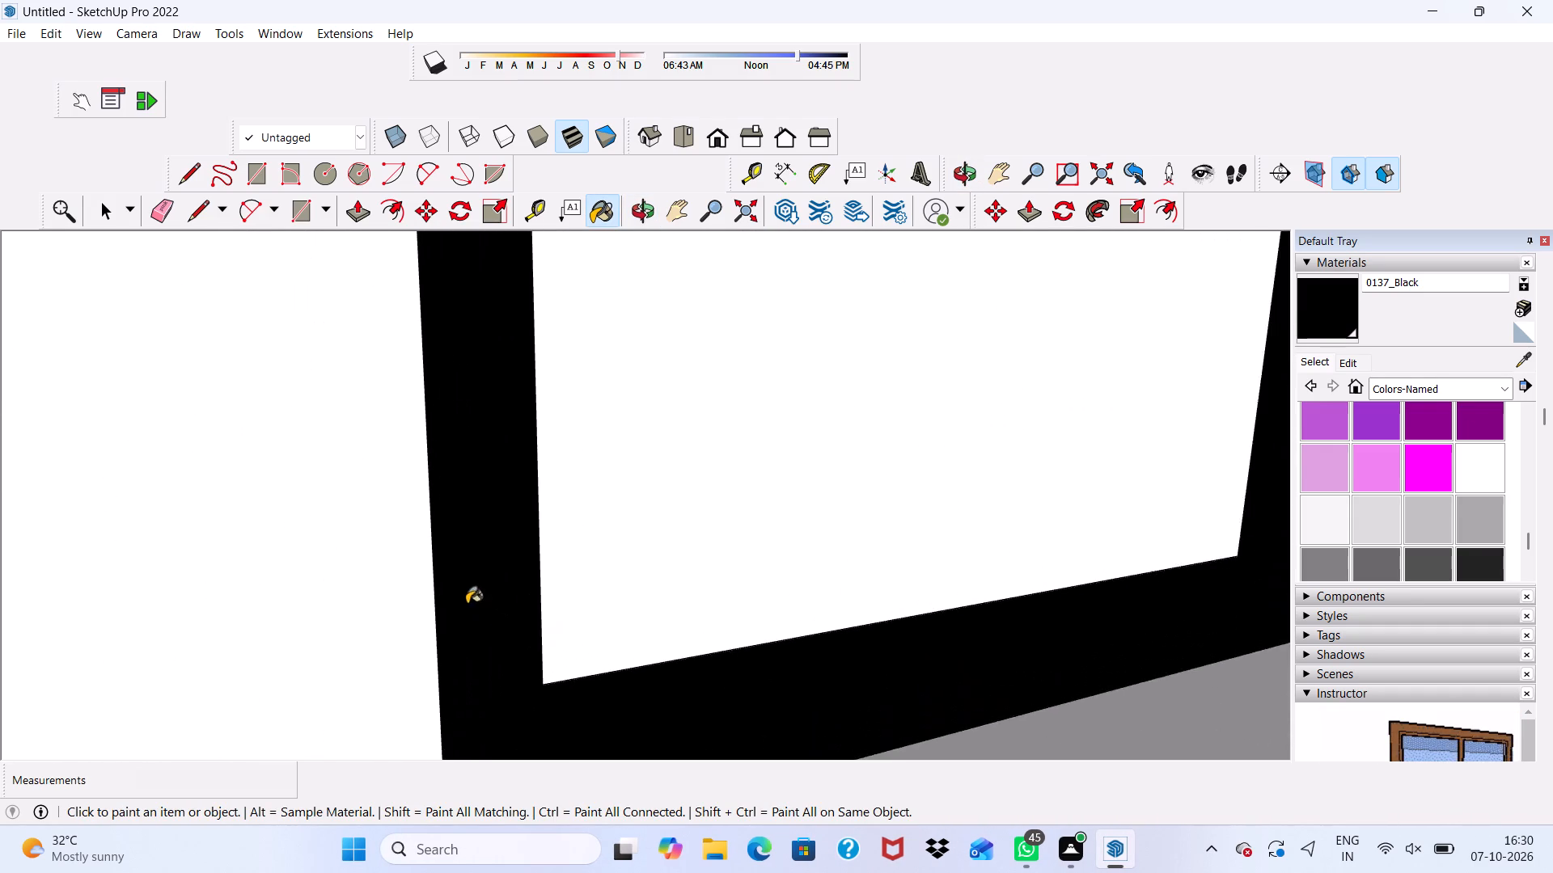
{"action": "scroll", "coordinate": [467, 604], "scroll_direction": "up", "scroll_amount": 7}
{"action": "scroll", "coordinate": [392, 558], "scroll_direction": "up", "scroll_amount": 5}
{"action": "left_click", "coordinate": [365, 543]}
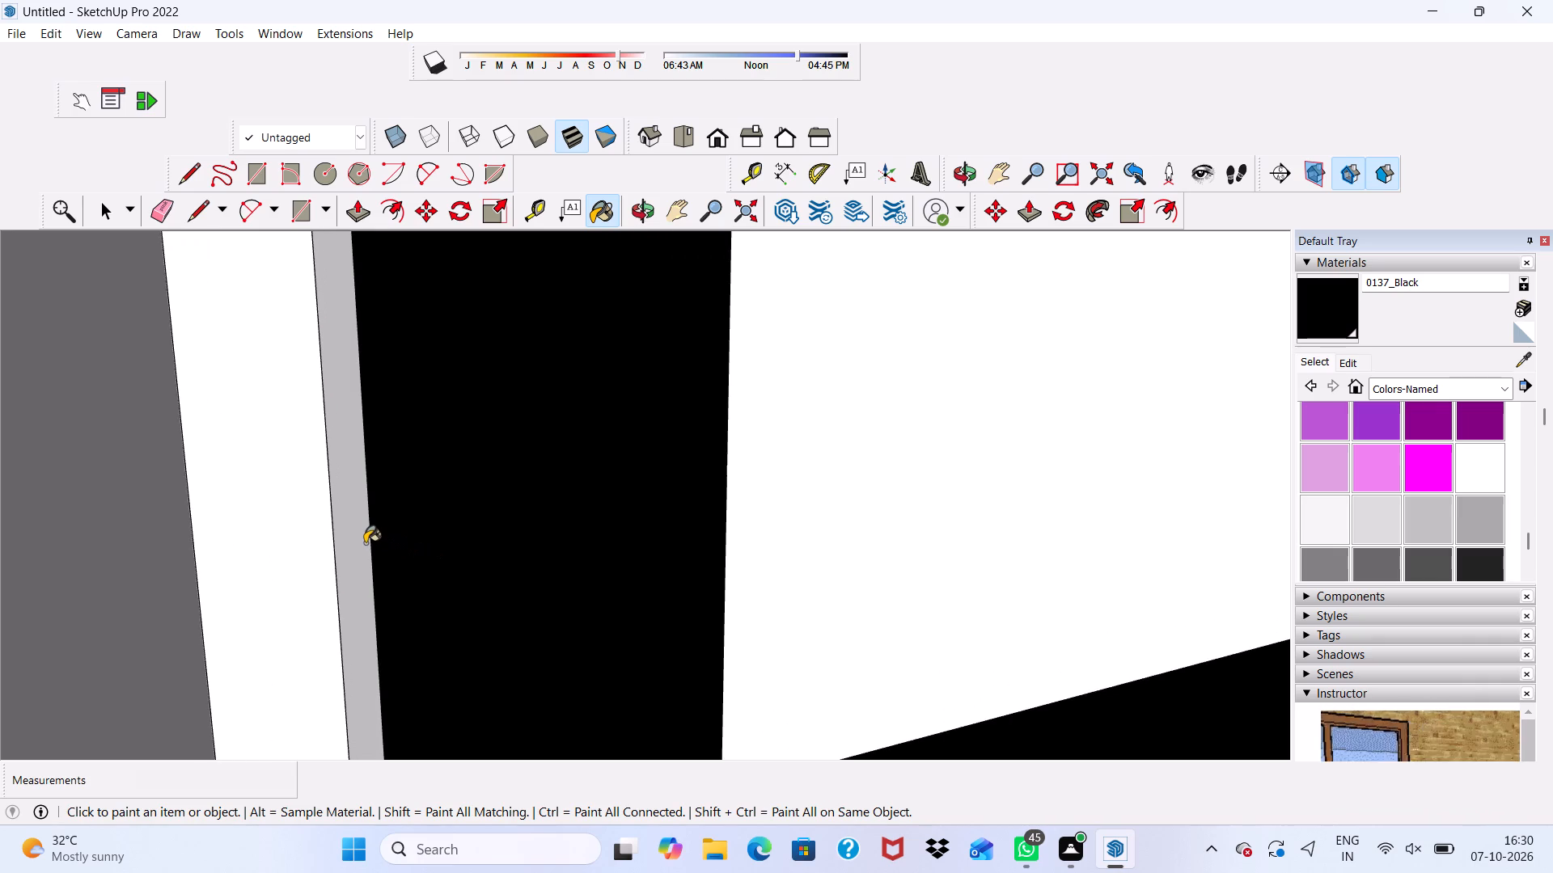
{"action": "scroll", "coordinate": [369, 542], "scroll_direction": "down", "scroll_amount": 20}
{"action": "scroll", "coordinate": [369, 542], "scroll_direction": "down", "scroll_amount": 6}
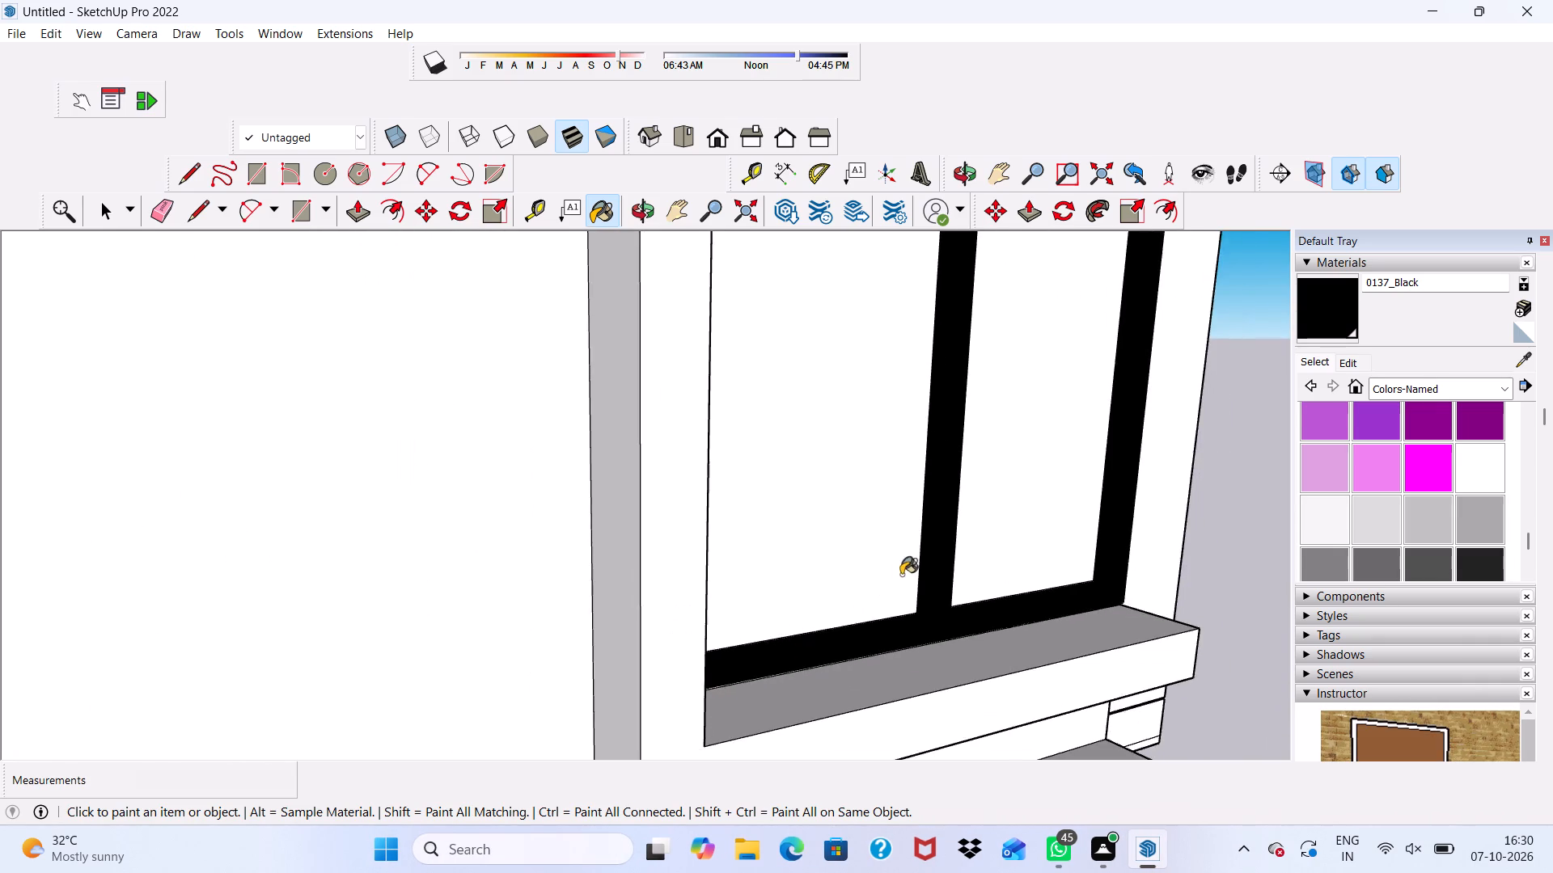
{"action": "scroll", "coordinate": [901, 575], "scroll_direction": "down", "scroll_amount": 2}
{"action": "middle_click_drag", "start_coordinate": [939, 556], "coordinate": [595, 589]}
{"action": "scroll", "coordinate": [798, 501], "scroll_direction": "up", "scroll_amount": 4}
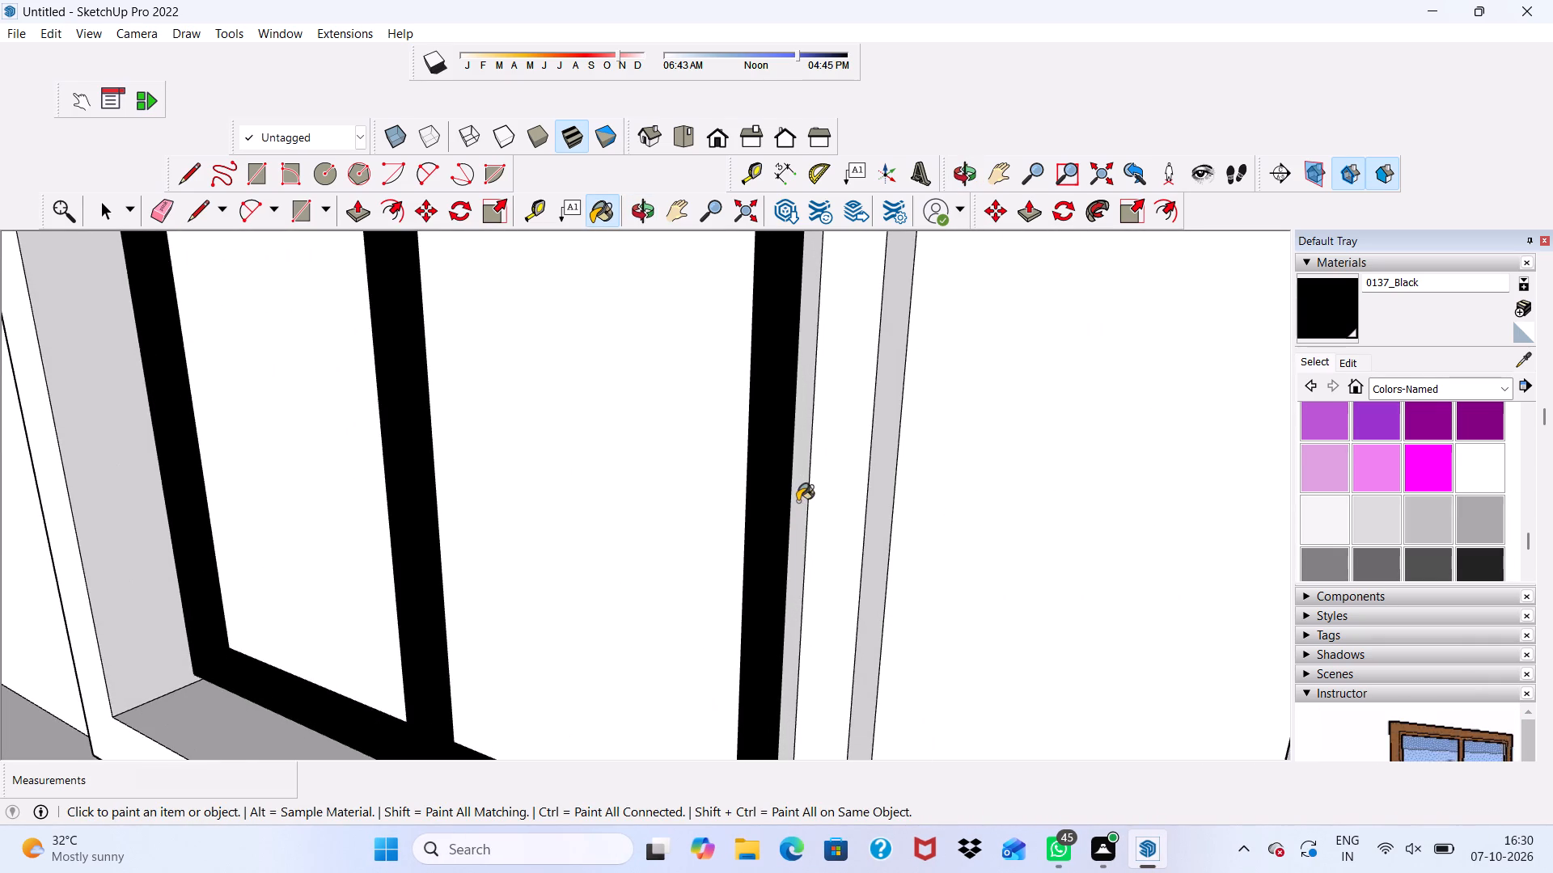
{"action": "left_click", "coordinate": [798, 501]}
Paint the outer top edge of the box-surround window's frame 0137_Black.
{"action": "scroll", "coordinate": [828, 552], "scroll_direction": "down", "scroll_amount": 9}
{"action": "scroll", "coordinate": [738, 375], "scroll_direction": "up", "scroll_amount": 8}
{"action": "middle_click_drag", "start_coordinate": [748, 346], "coordinate": [751, 430]}
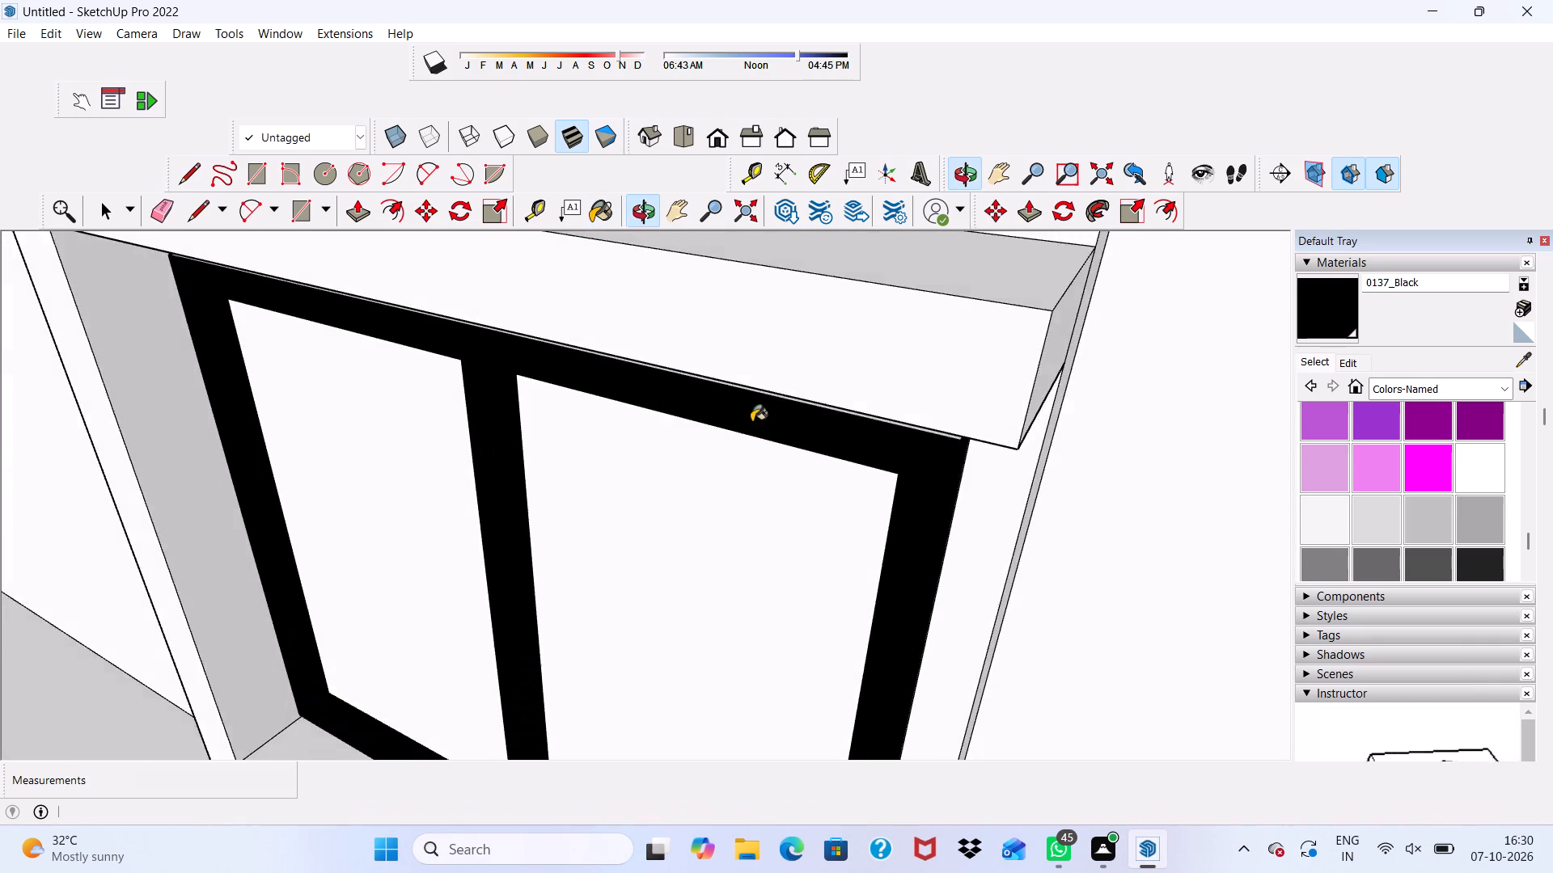
{"action": "scroll", "coordinate": [751, 405], "scroll_direction": "up", "scroll_amount": 13}
{"action": "left_click", "coordinate": [775, 385]}
{"action": "scroll", "coordinate": [788, 391], "scroll_direction": "down", "scroll_amount": 4}
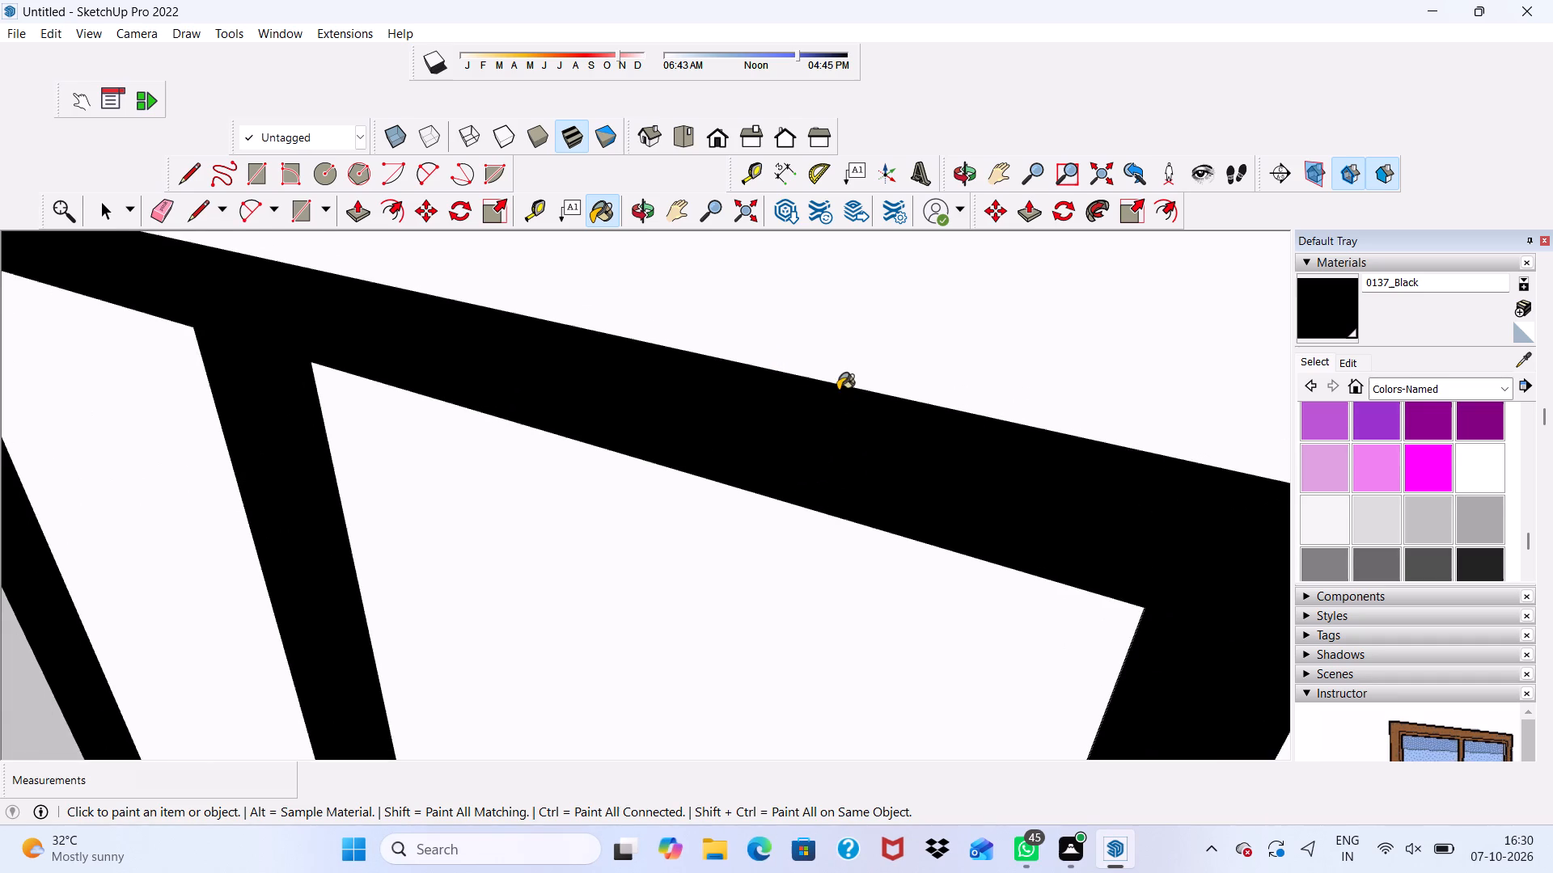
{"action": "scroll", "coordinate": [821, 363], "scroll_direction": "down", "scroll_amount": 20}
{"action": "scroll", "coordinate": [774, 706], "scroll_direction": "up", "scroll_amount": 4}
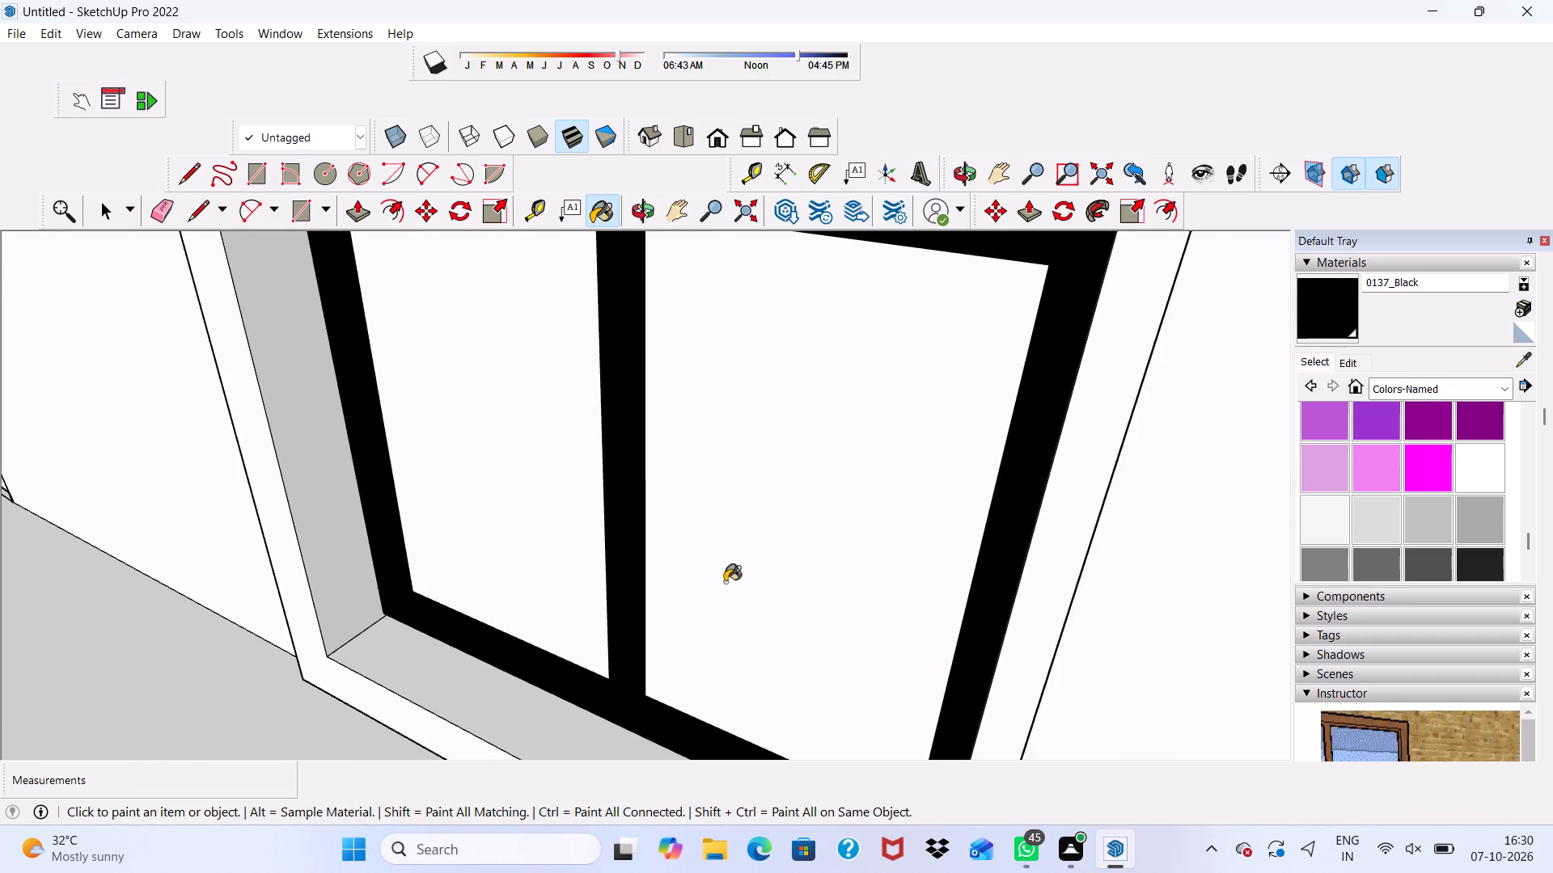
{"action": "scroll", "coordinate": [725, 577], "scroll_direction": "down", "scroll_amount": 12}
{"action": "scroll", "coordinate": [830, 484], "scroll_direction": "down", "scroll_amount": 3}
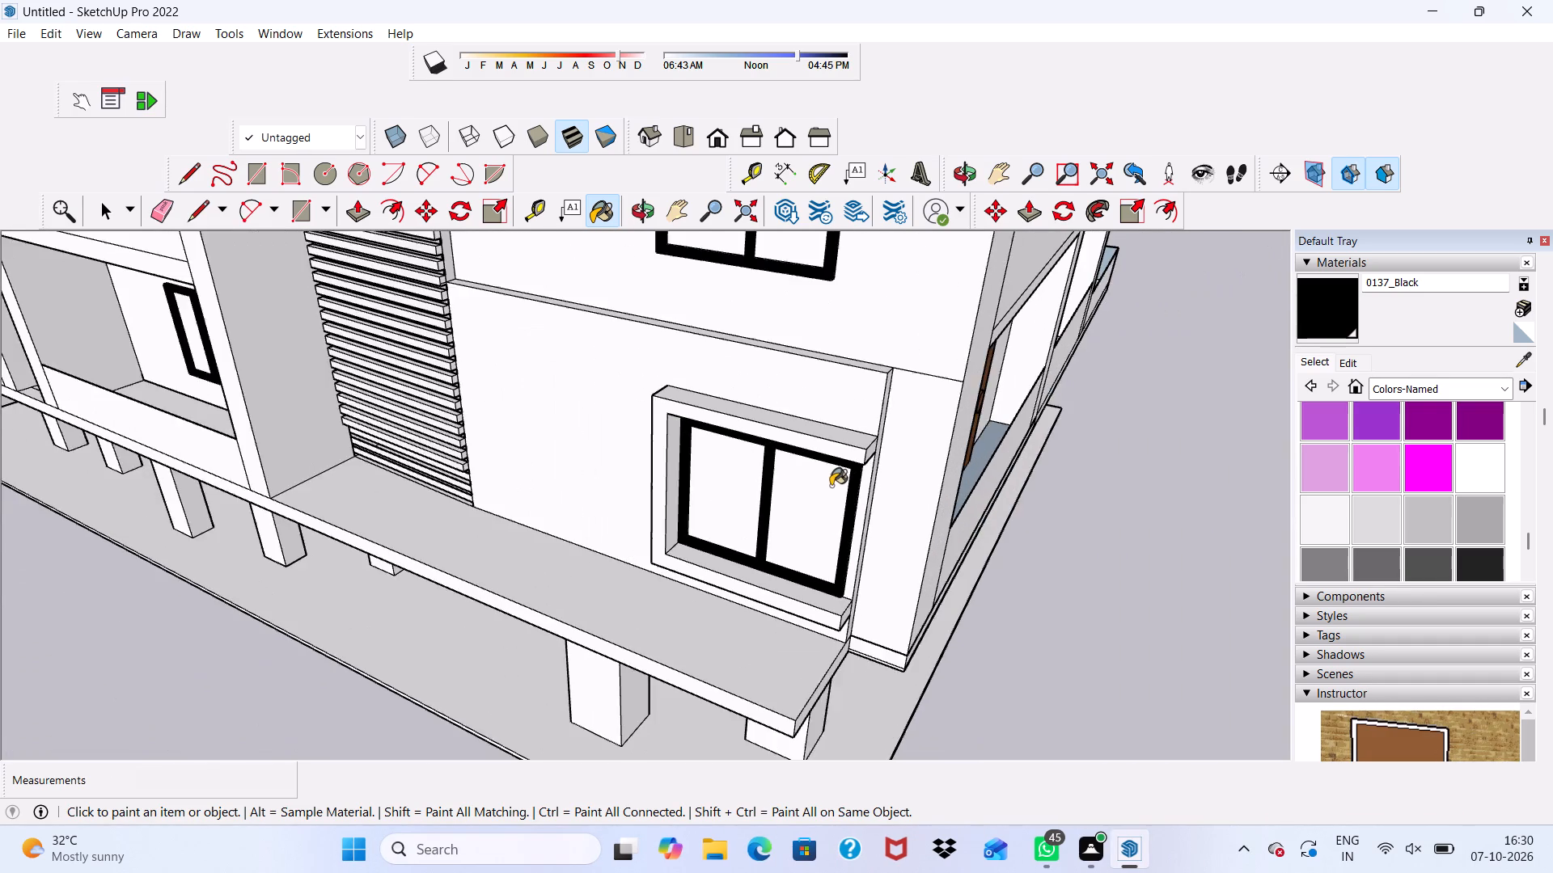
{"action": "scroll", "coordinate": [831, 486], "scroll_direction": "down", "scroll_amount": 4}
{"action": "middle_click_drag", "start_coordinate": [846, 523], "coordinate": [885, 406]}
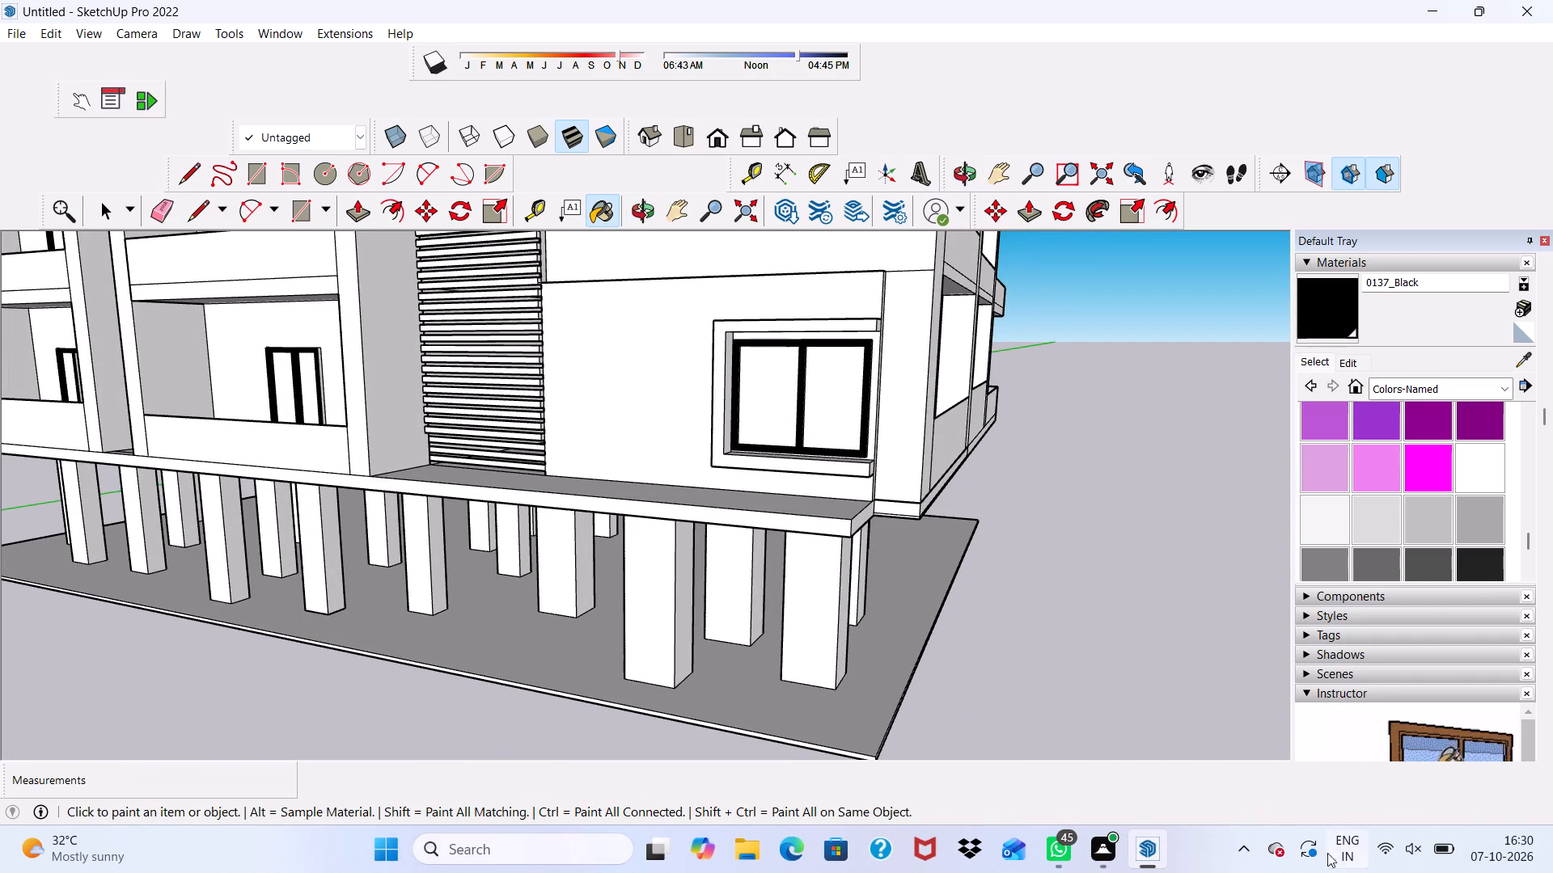
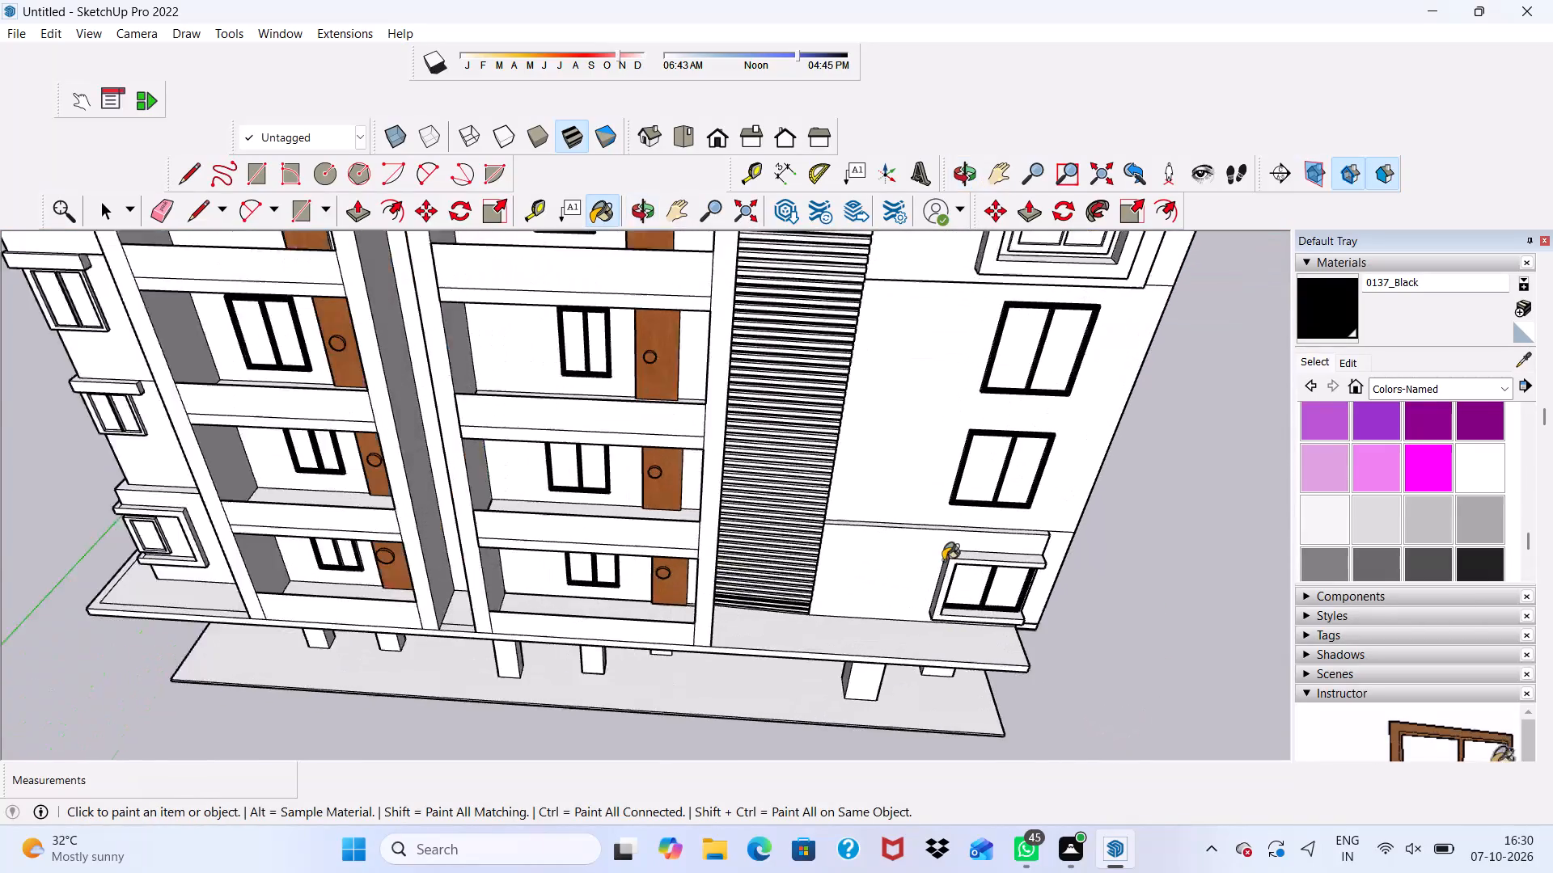
Paint the front face of the window frame 0137_Black on the adjoining balcony facade, second balcony up beside the building corner.
{"action": "scroll", "coordinate": [943, 557], "scroll_direction": "down", "scroll_amount": 3}
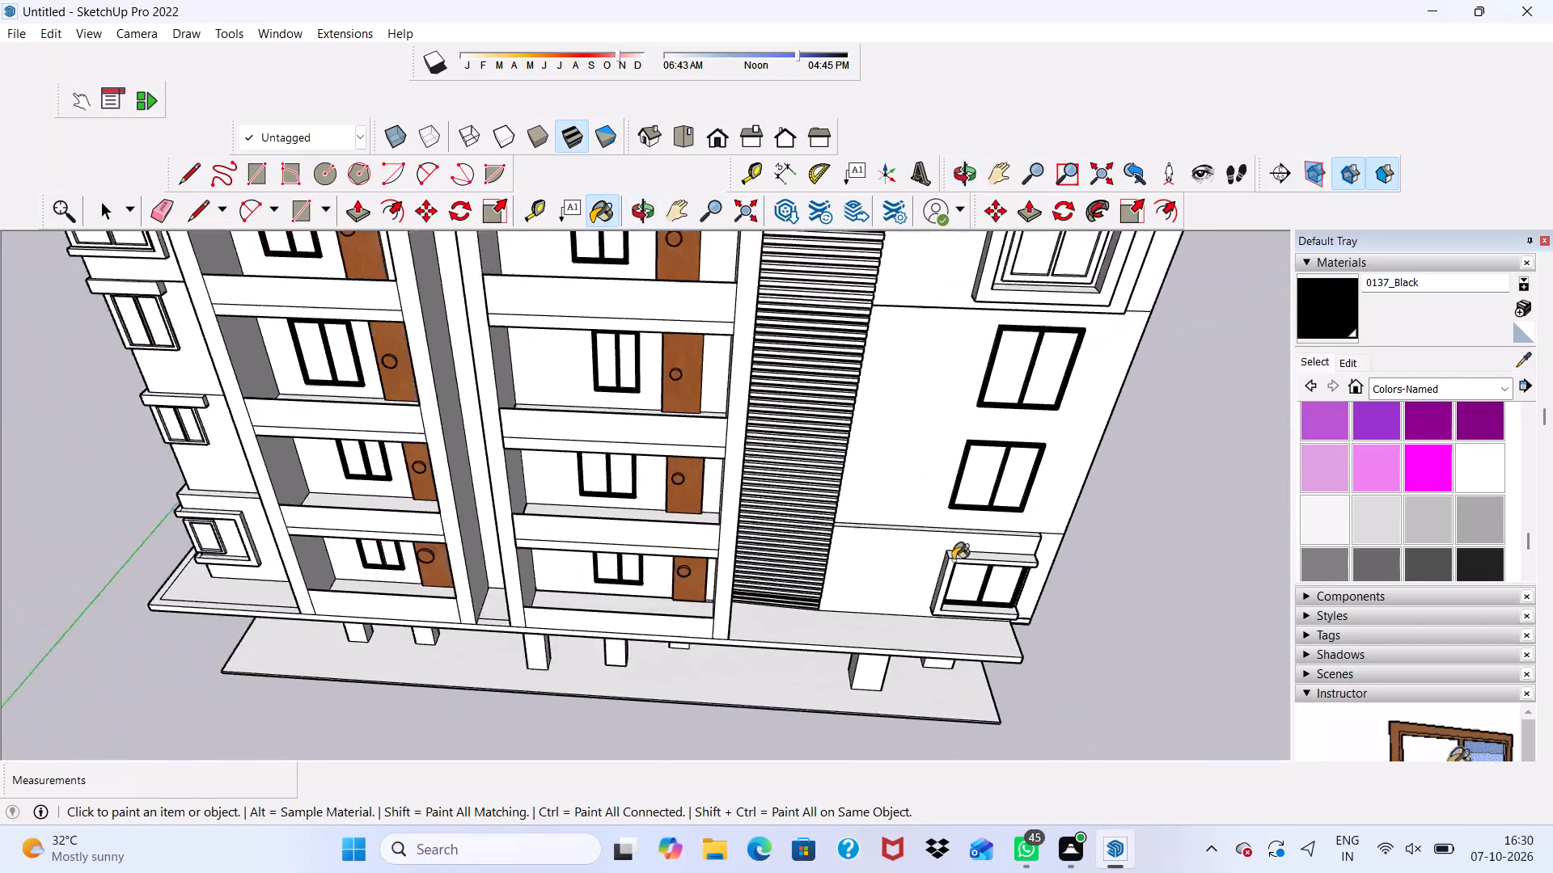
{"action": "scroll", "coordinate": [953, 560], "scroll_direction": "down", "scroll_amount": 2}
{"action": "middle_click_drag", "start_coordinate": [958, 563], "coordinate": [750, 433]}
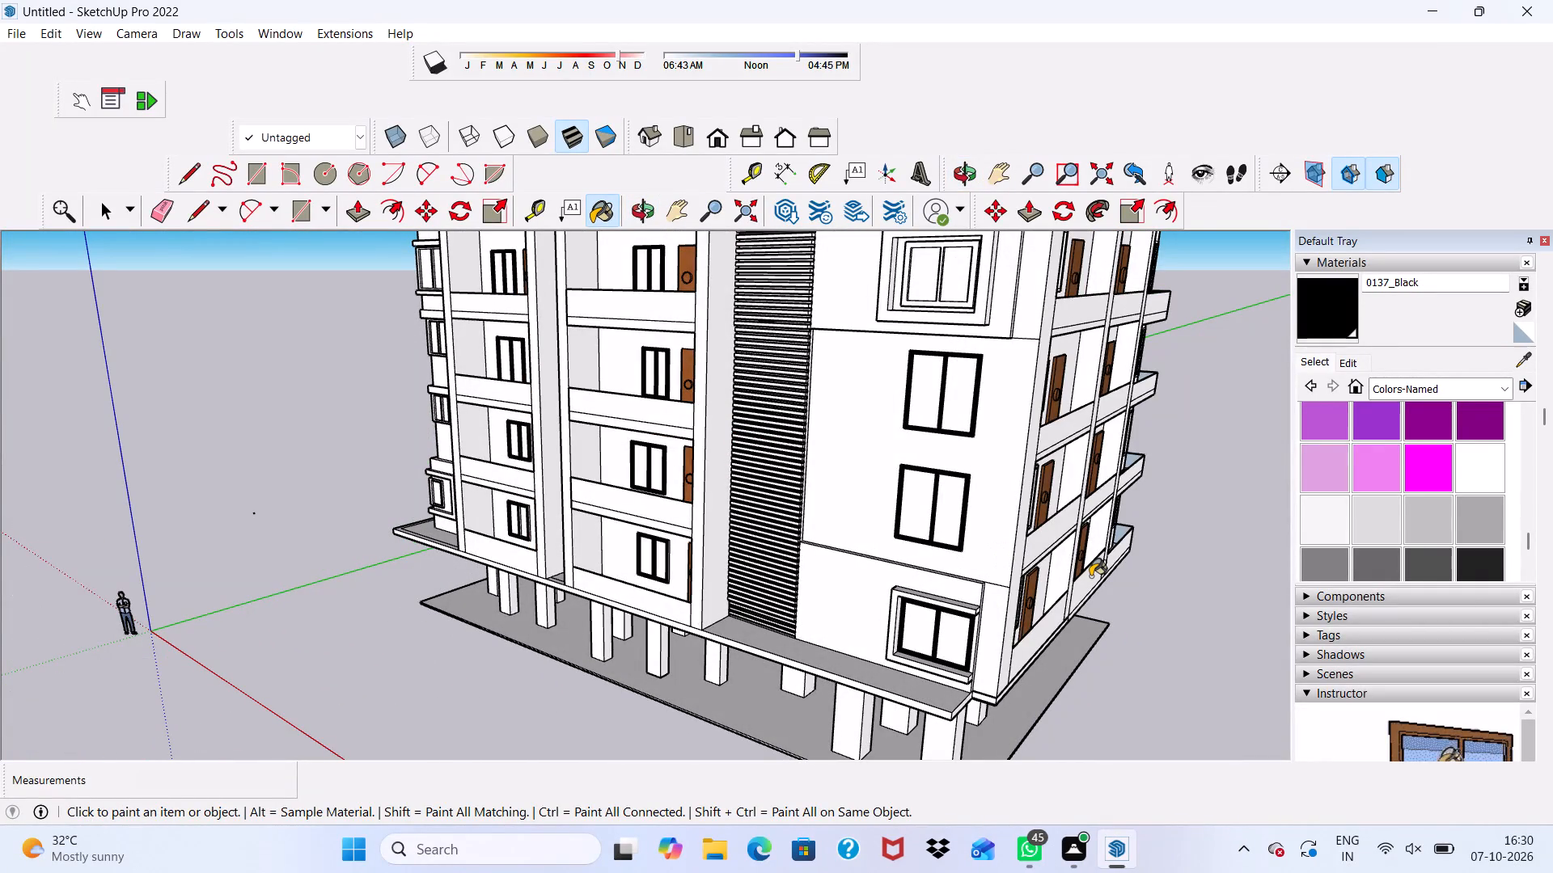
{"action": "scroll", "coordinate": [1087, 525], "scroll_direction": "up", "scroll_amount": 2}
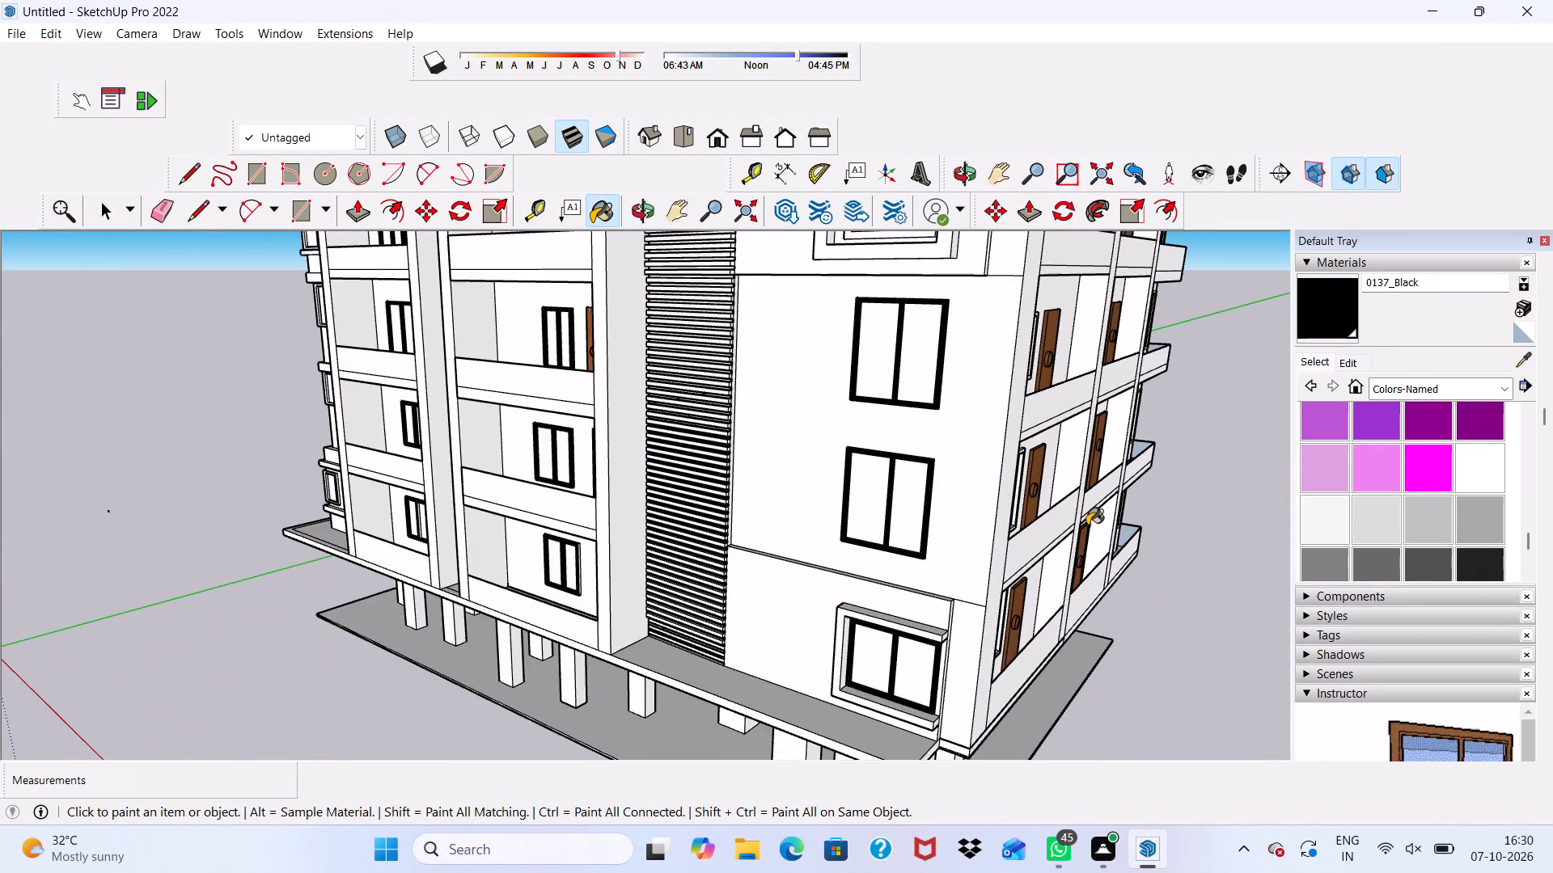
{"action": "scroll", "coordinate": [1087, 525], "scroll_direction": "up", "scroll_amount": 2}
{"action": "middle_click_drag", "start_coordinate": [1087, 525], "coordinate": [920, 529]}
{"action": "scroll", "coordinate": [908, 522], "scroll_direction": "down", "scroll_amount": 4}
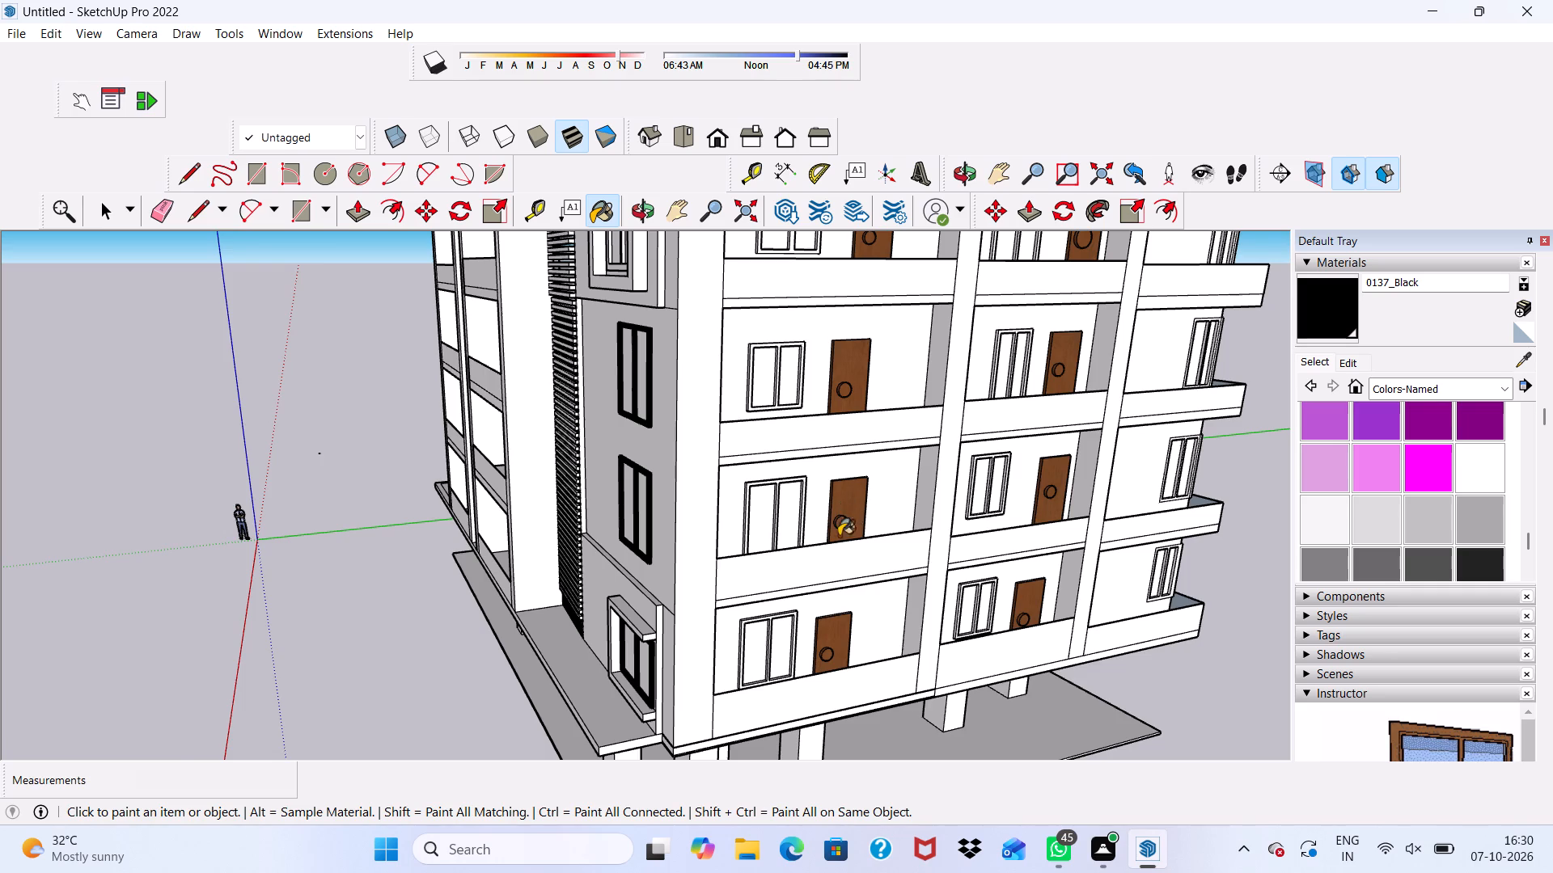
{"action": "scroll", "coordinate": [815, 445], "scroll_direction": "up", "scroll_amount": 19}
{"action": "left_click", "coordinate": [765, 474]}
Paint the right jamb's inner face and the outer top edge of this balcony window frame 0137_Black.
{"action": "scroll", "coordinate": [762, 455], "scroll_direction": "up", "scroll_amount": 5}
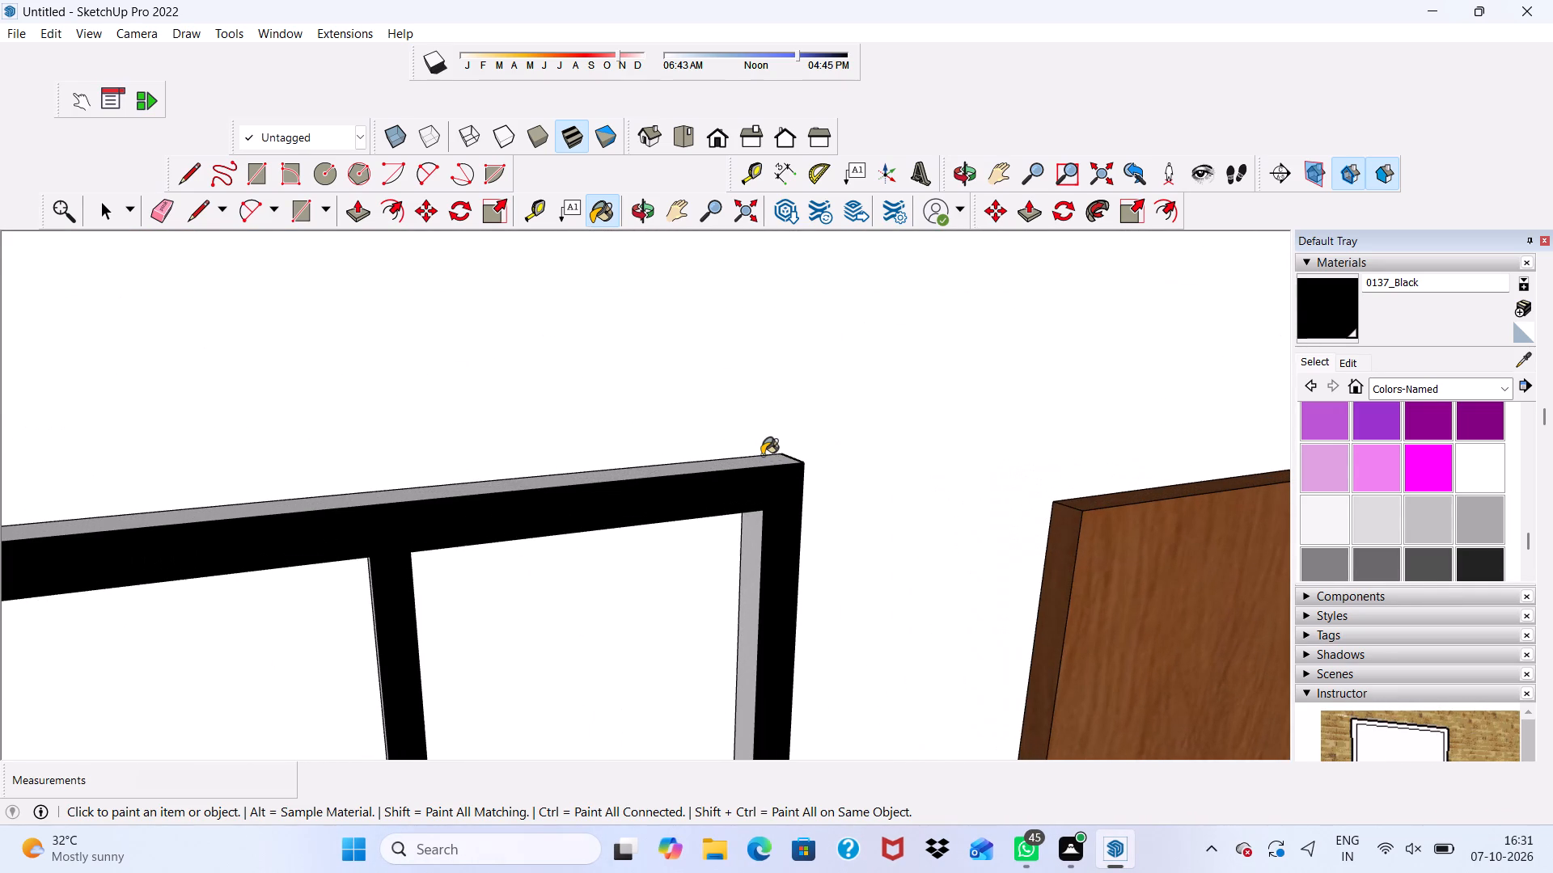
{"action": "left_click_drag", "start_coordinate": [763, 459], "coordinate": [766, 468]}
{"action": "scroll", "coordinate": [784, 521], "scroll_direction": "up", "scroll_amount": 5}
{"action": "left_click", "coordinate": [734, 543]}
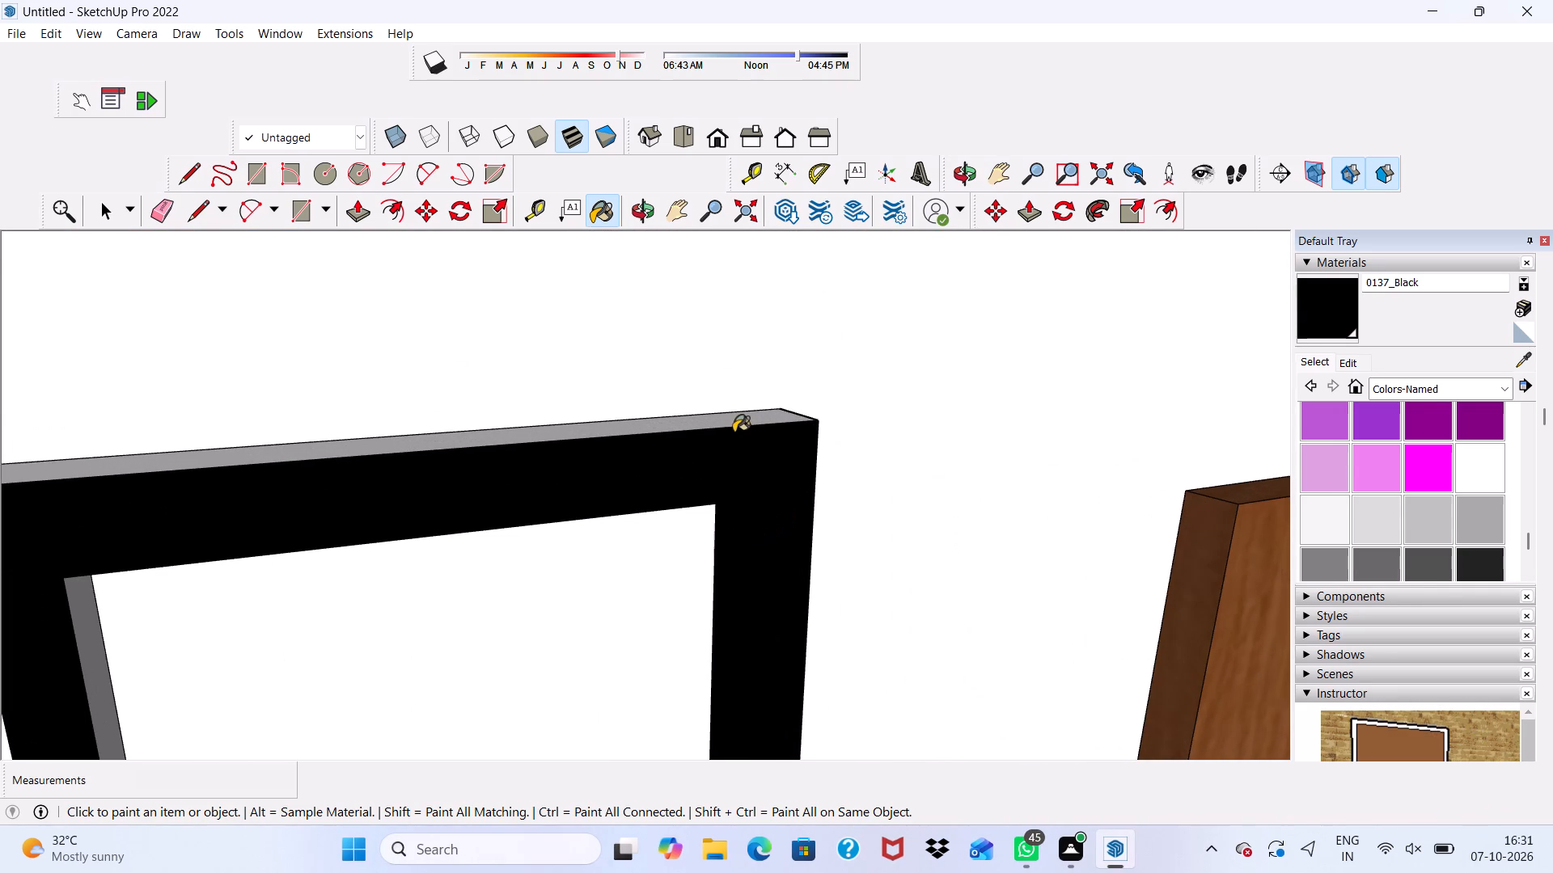
{"action": "left_click", "coordinate": [740, 426]}
{"action": "scroll", "coordinate": [740, 424], "scroll_direction": "down", "scroll_amount": 4}
{"action": "scroll", "coordinate": [753, 395], "scroll_direction": "up", "scroll_amount": 10}
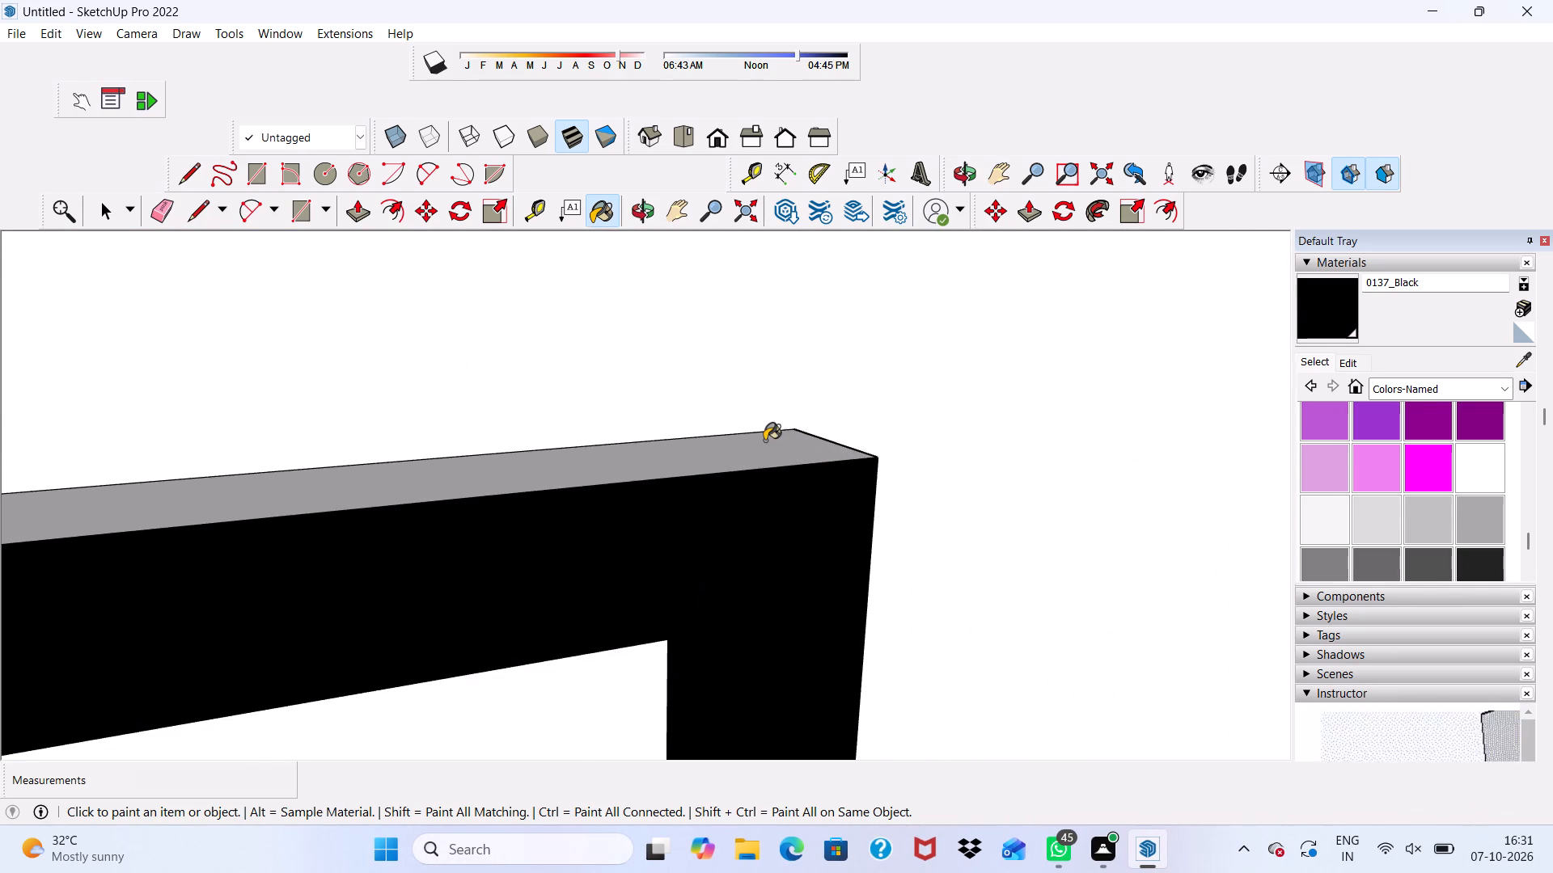
{"action": "left_click", "coordinate": [764, 441]}
Paint both side faces of the mullion and the left jamb's inner face of the balcony window 0137_Black.
{"action": "scroll", "coordinate": [780, 430], "scroll_direction": "down", "scroll_amount": 9}
{"action": "scroll", "coordinate": [662, 805], "scroll_direction": "up", "scroll_amount": 5}
{"action": "scroll", "coordinate": [619, 716], "scroll_direction": "down", "scroll_amount": 10}
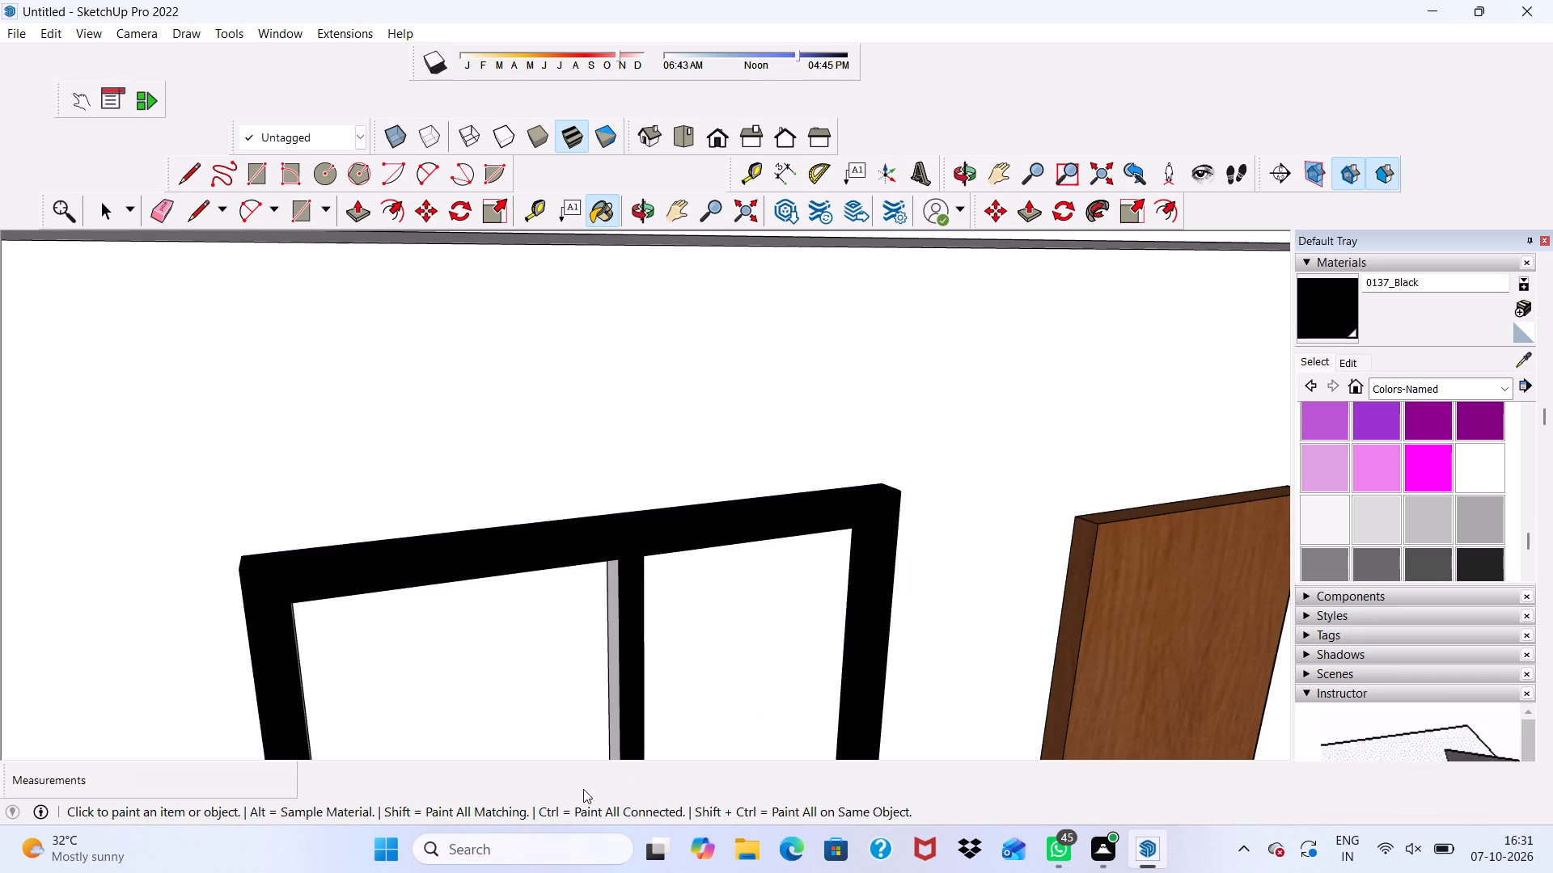
{"action": "scroll", "coordinate": [598, 660], "scroll_direction": "up", "scroll_amount": 4}
{"action": "left_click", "coordinate": [641, 580]}
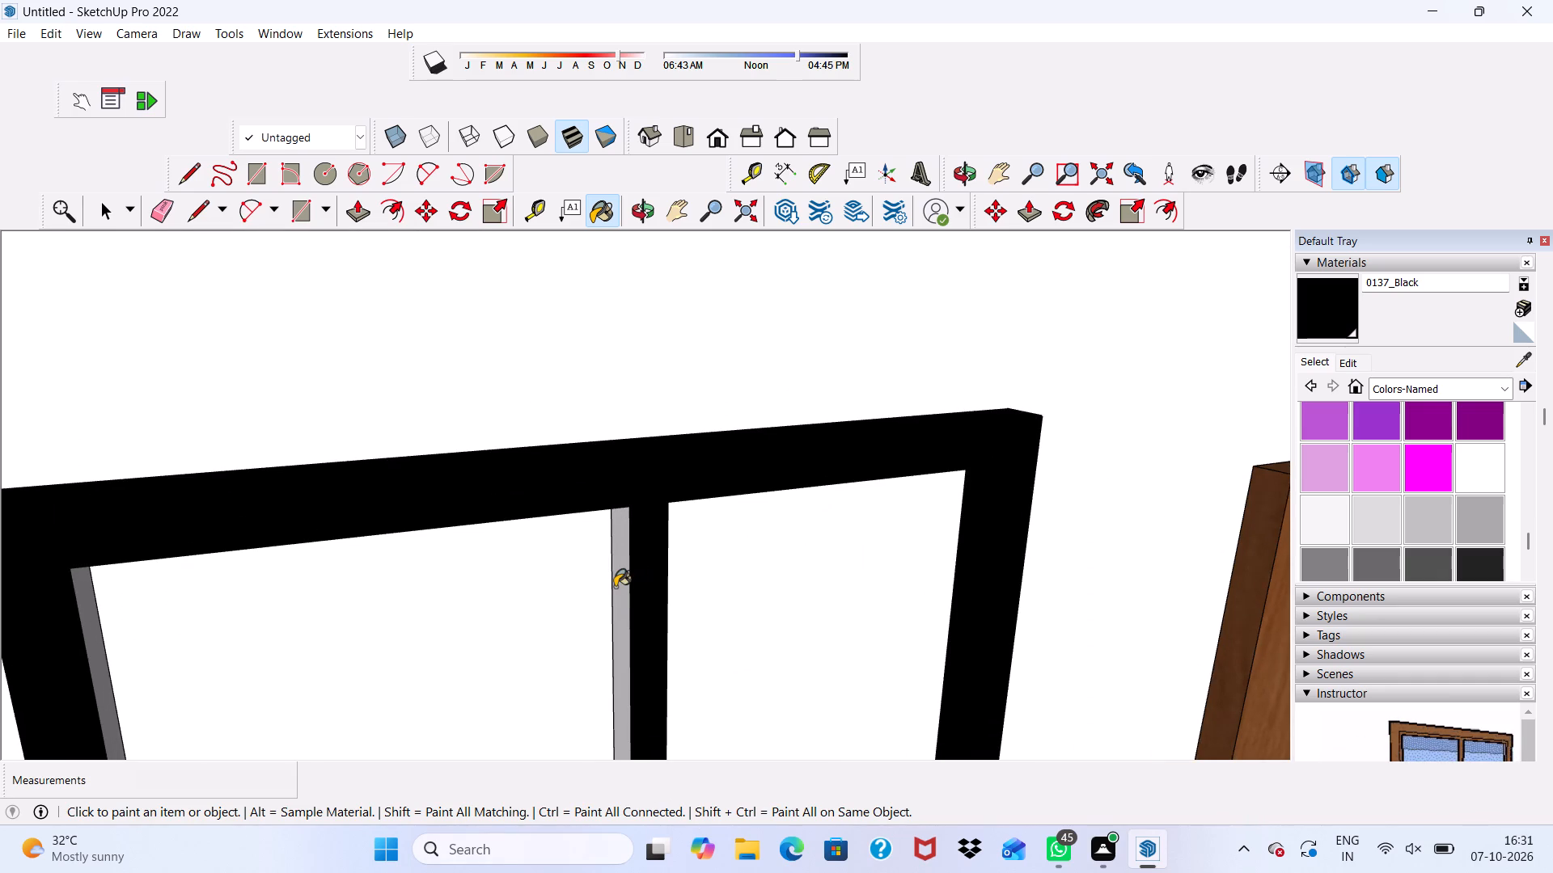
{"action": "left_click", "coordinate": [624, 586]}
{"action": "scroll", "coordinate": [642, 580], "scroll_direction": "down", "scroll_amount": 5}
{"action": "middle_click_drag", "start_coordinate": [751, 539], "coordinate": [358, 524]}
{"action": "scroll", "coordinate": [345, 523], "scroll_direction": "up", "scroll_amount": 5}
{"action": "left_click", "coordinate": [560, 518]}
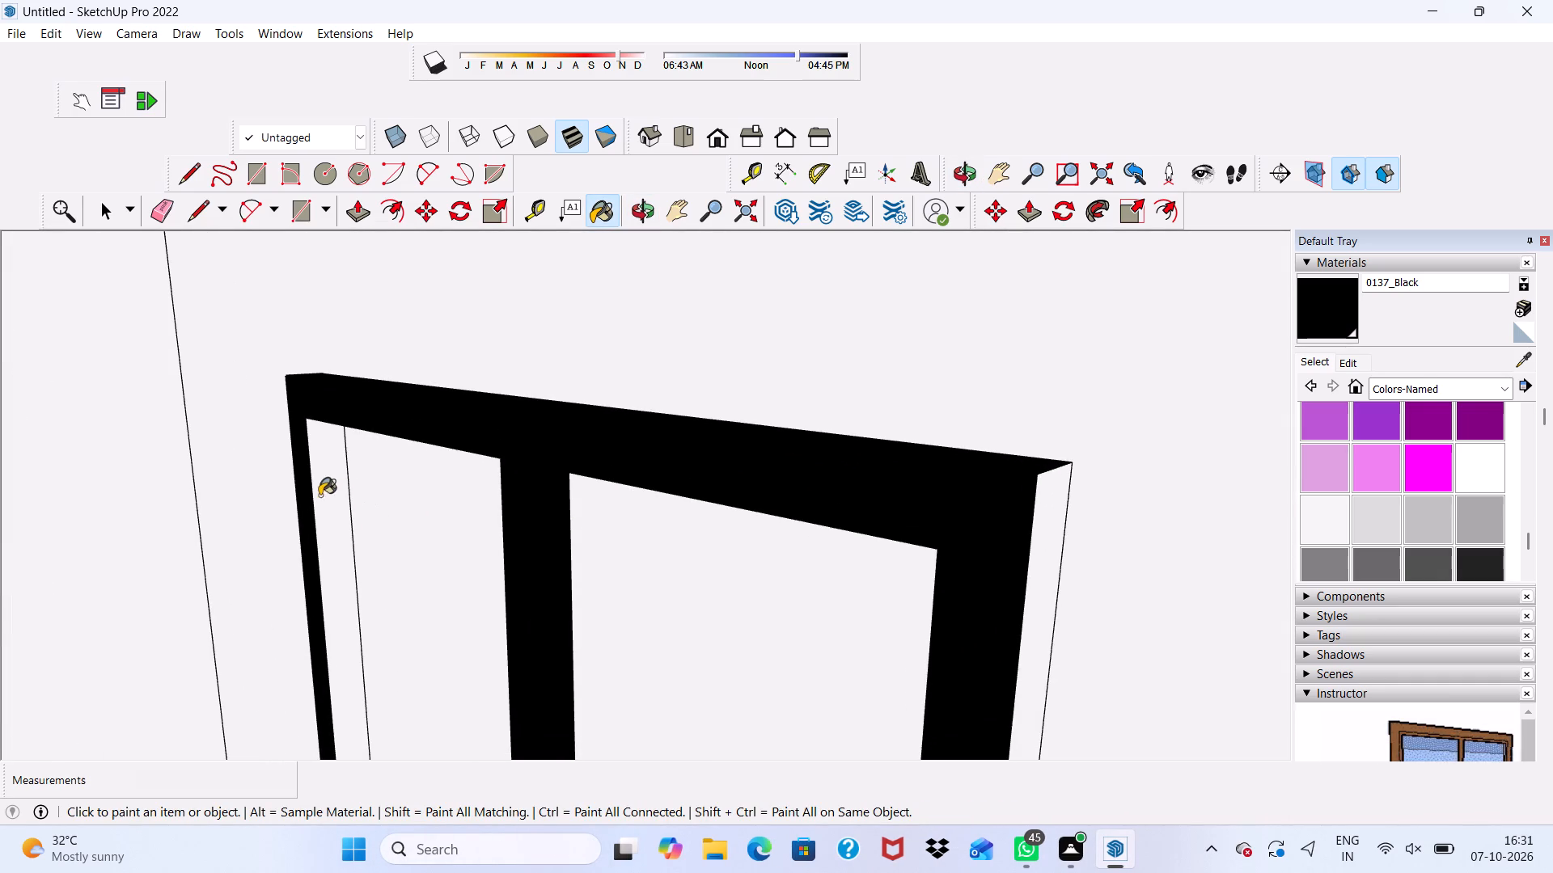
{"action": "left_click", "coordinate": [319, 496]}
Paint the outer left and right side edges of the balcony window's frame 0137_Black.
{"action": "middle_click_drag", "start_coordinate": [398, 521], "coordinate": [757, 474]}
{"action": "scroll", "coordinate": [762, 473], "scroll_direction": "down", "scroll_amount": 1}
{"action": "scroll", "coordinate": [705, 510], "scroll_direction": "up", "scroll_amount": 5}
{"action": "scroll", "coordinate": [643, 502], "scroll_direction": "down", "scroll_amount": 1}
{"action": "middle_click_drag", "start_coordinate": [659, 509], "coordinate": [677, 516]}
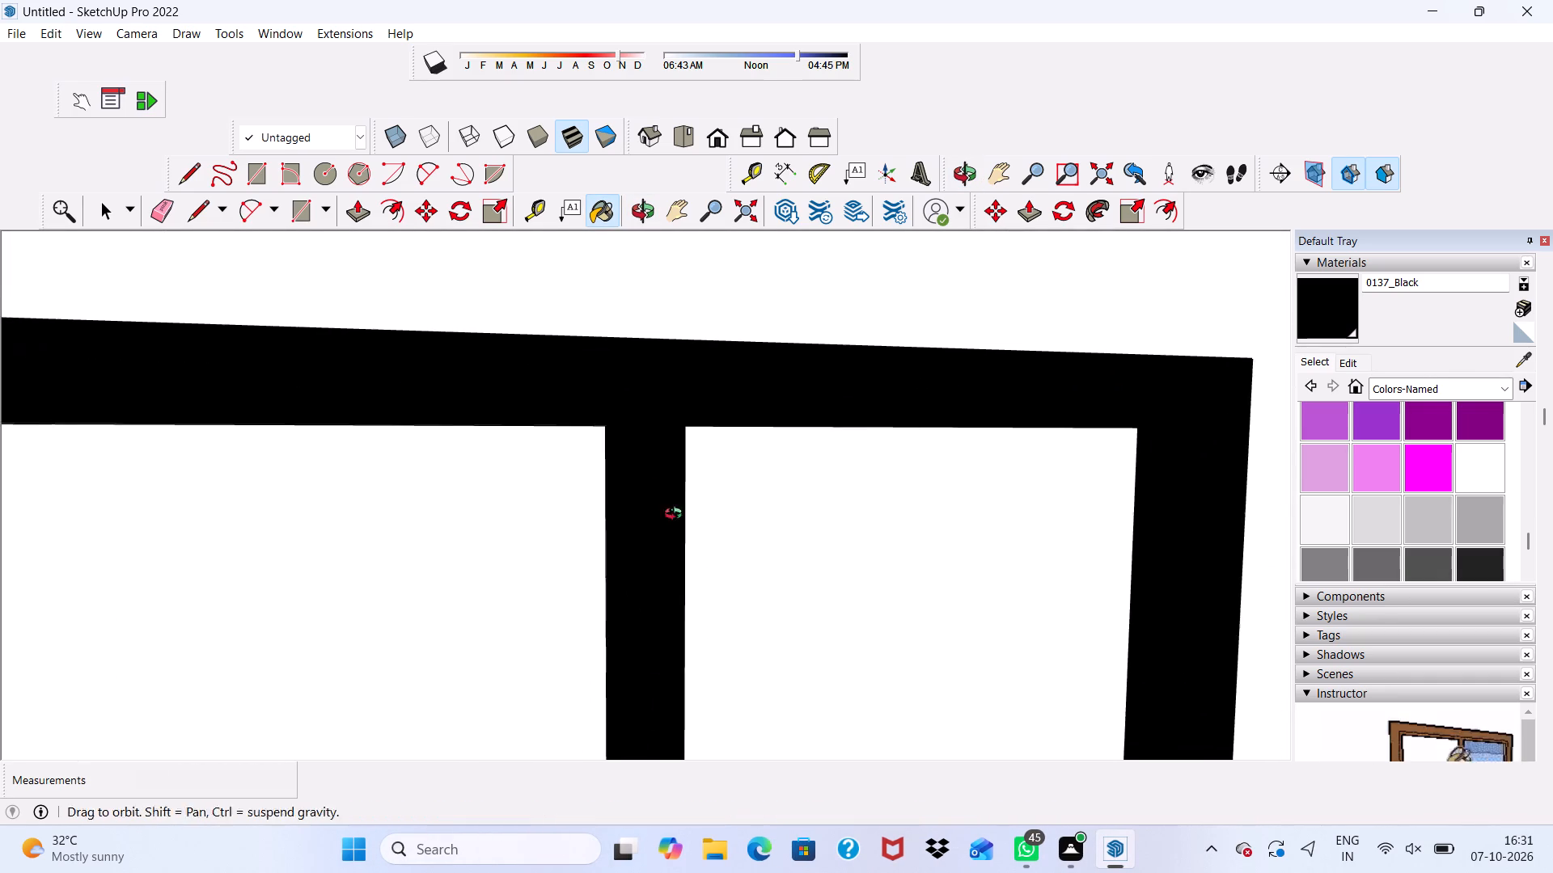
{"action": "middle_click_drag", "start_coordinate": [677, 516], "coordinate": [917, 518]}
{"action": "scroll", "coordinate": [874, 516], "scroll_direction": "down", "scroll_amount": 6}
{"action": "middle_click_drag", "start_coordinate": [881, 517], "coordinate": [870, 521]}
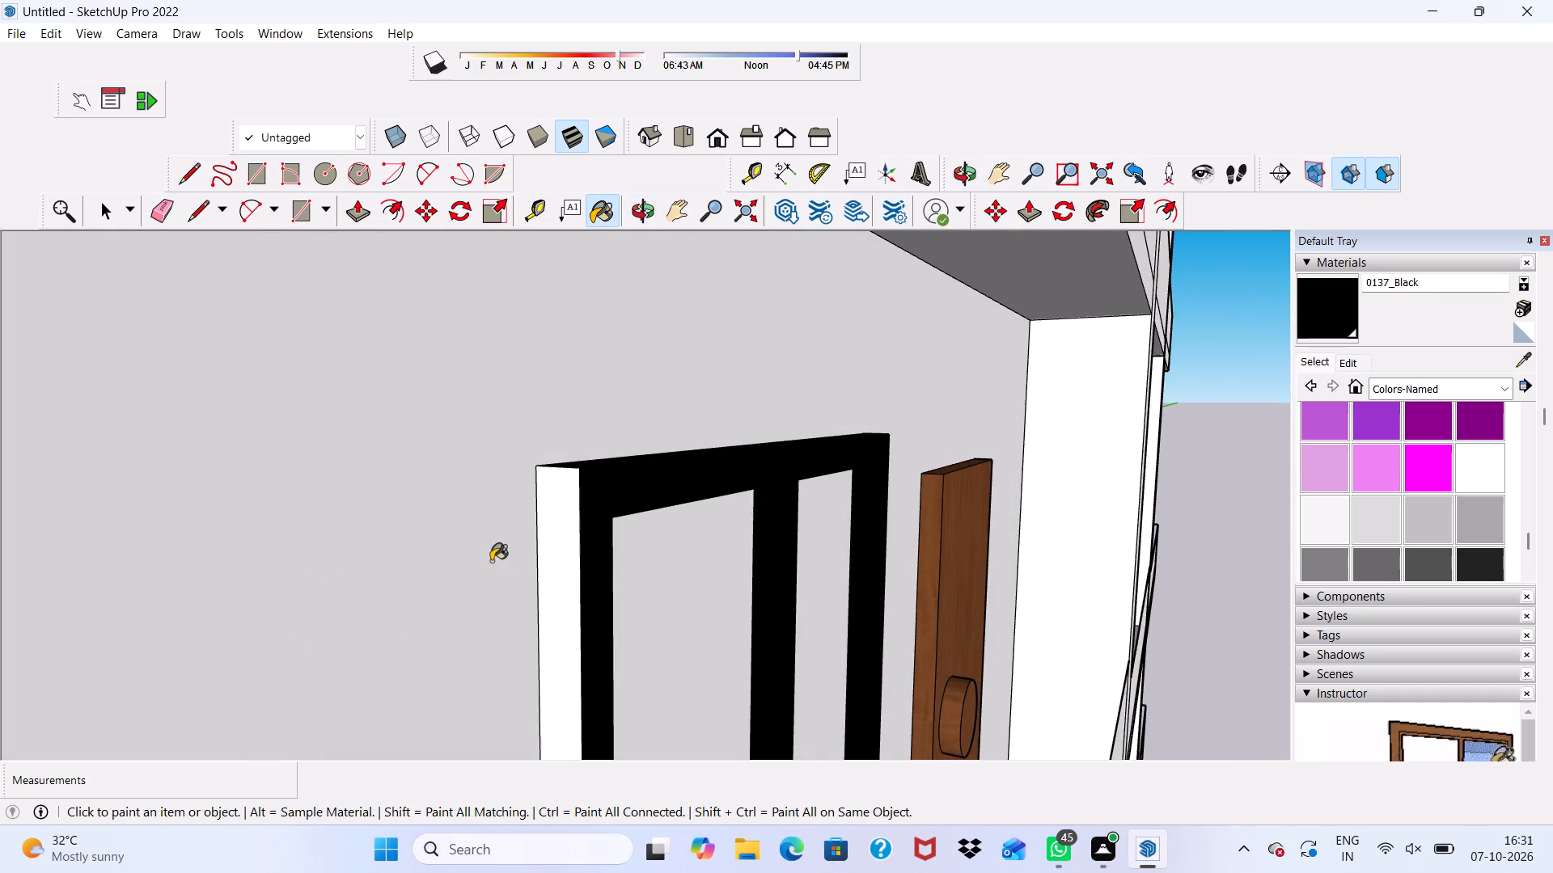
{"action": "left_click", "coordinate": [552, 561]}
{"action": "scroll", "coordinate": [702, 525], "scroll_direction": "down", "scroll_amount": 5}
{"action": "middle_click_drag", "start_coordinate": [820, 516], "coordinate": [338, 558]}
{"action": "scroll", "coordinate": [351, 556], "scroll_direction": "up", "scroll_amount": 3}
{"action": "left_click", "coordinate": [412, 514]}
{"action": "scroll", "coordinate": [414, 512], "scroll_direction": "down", "scroll_amount": 10}
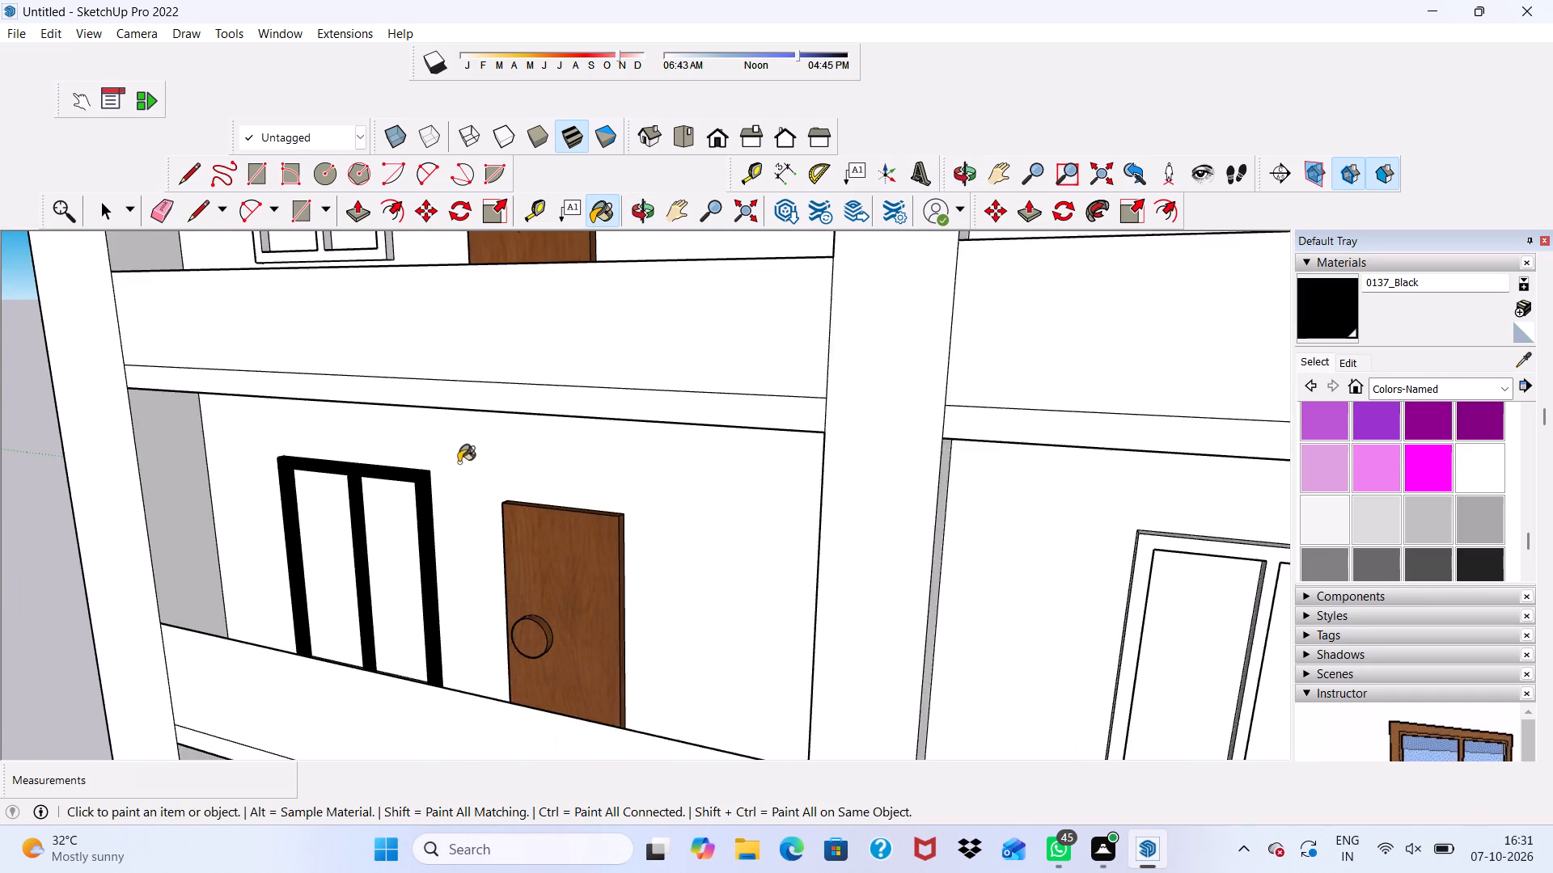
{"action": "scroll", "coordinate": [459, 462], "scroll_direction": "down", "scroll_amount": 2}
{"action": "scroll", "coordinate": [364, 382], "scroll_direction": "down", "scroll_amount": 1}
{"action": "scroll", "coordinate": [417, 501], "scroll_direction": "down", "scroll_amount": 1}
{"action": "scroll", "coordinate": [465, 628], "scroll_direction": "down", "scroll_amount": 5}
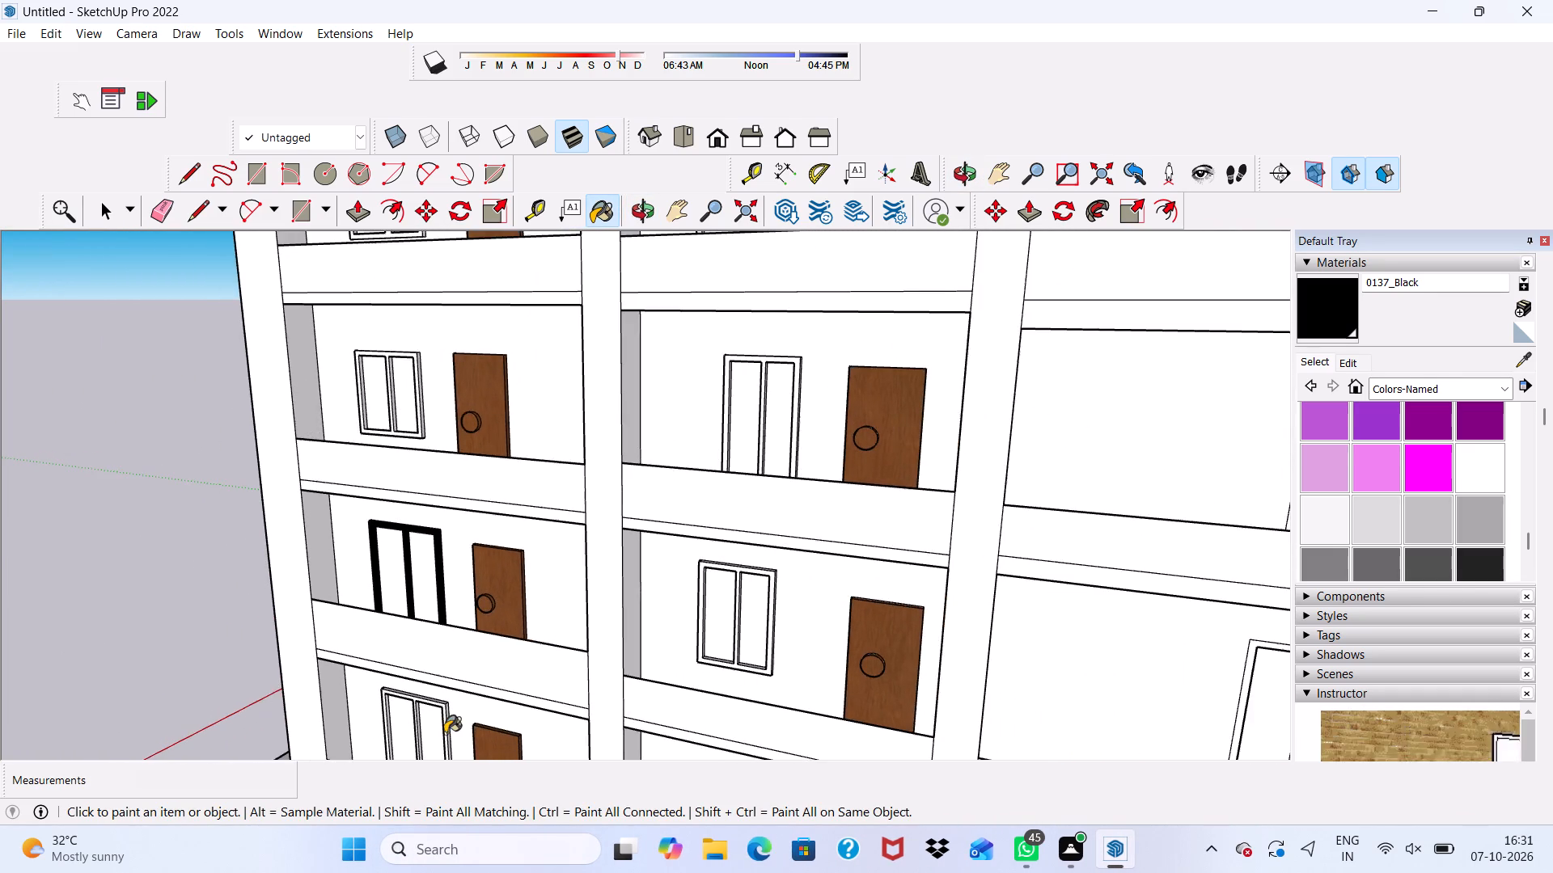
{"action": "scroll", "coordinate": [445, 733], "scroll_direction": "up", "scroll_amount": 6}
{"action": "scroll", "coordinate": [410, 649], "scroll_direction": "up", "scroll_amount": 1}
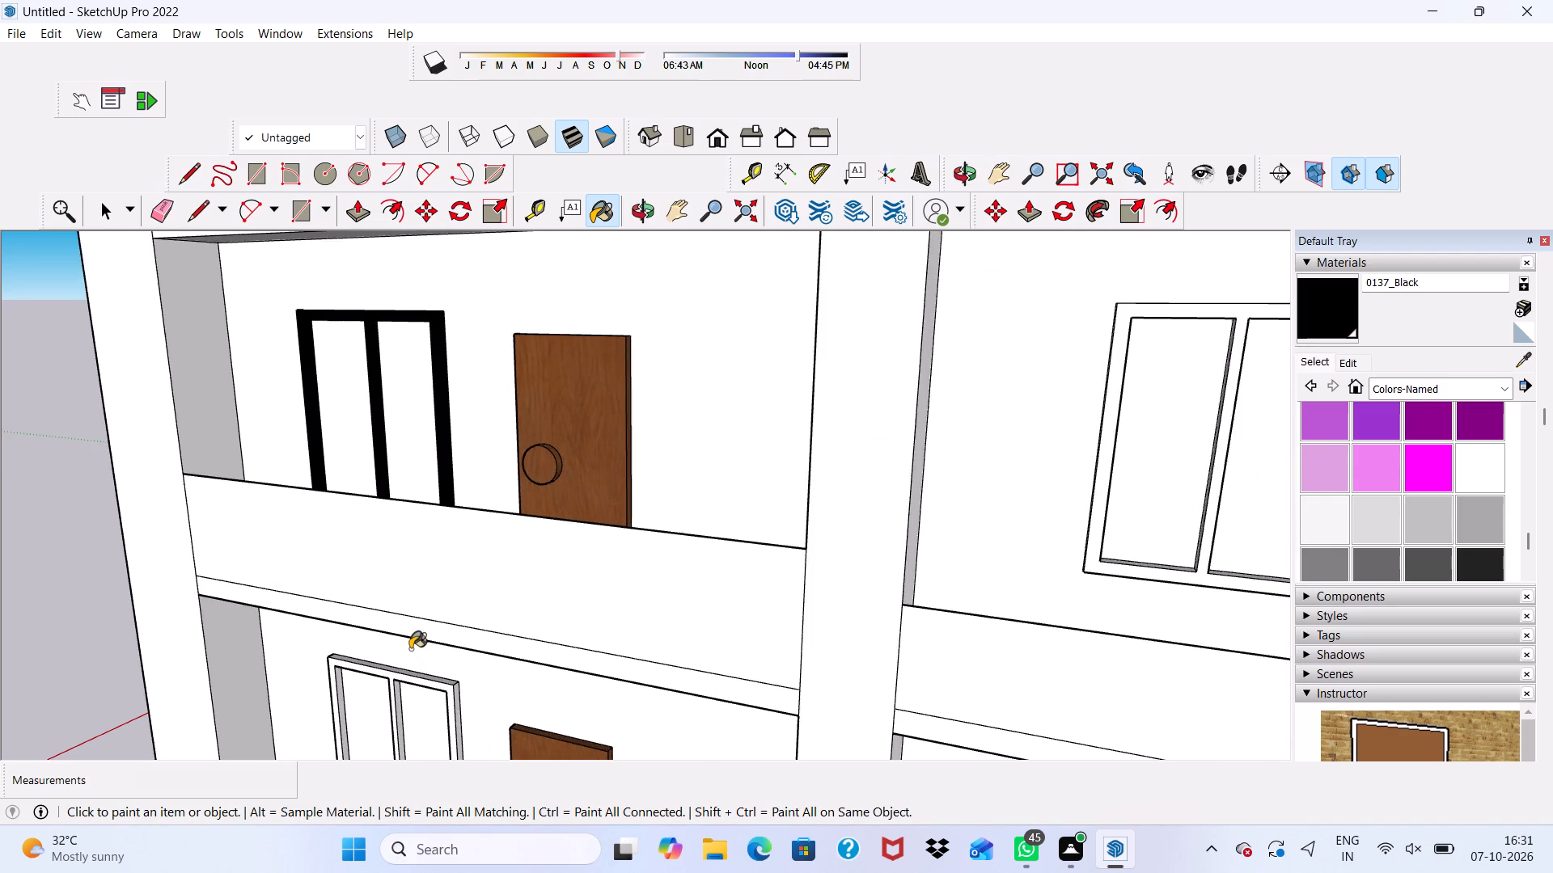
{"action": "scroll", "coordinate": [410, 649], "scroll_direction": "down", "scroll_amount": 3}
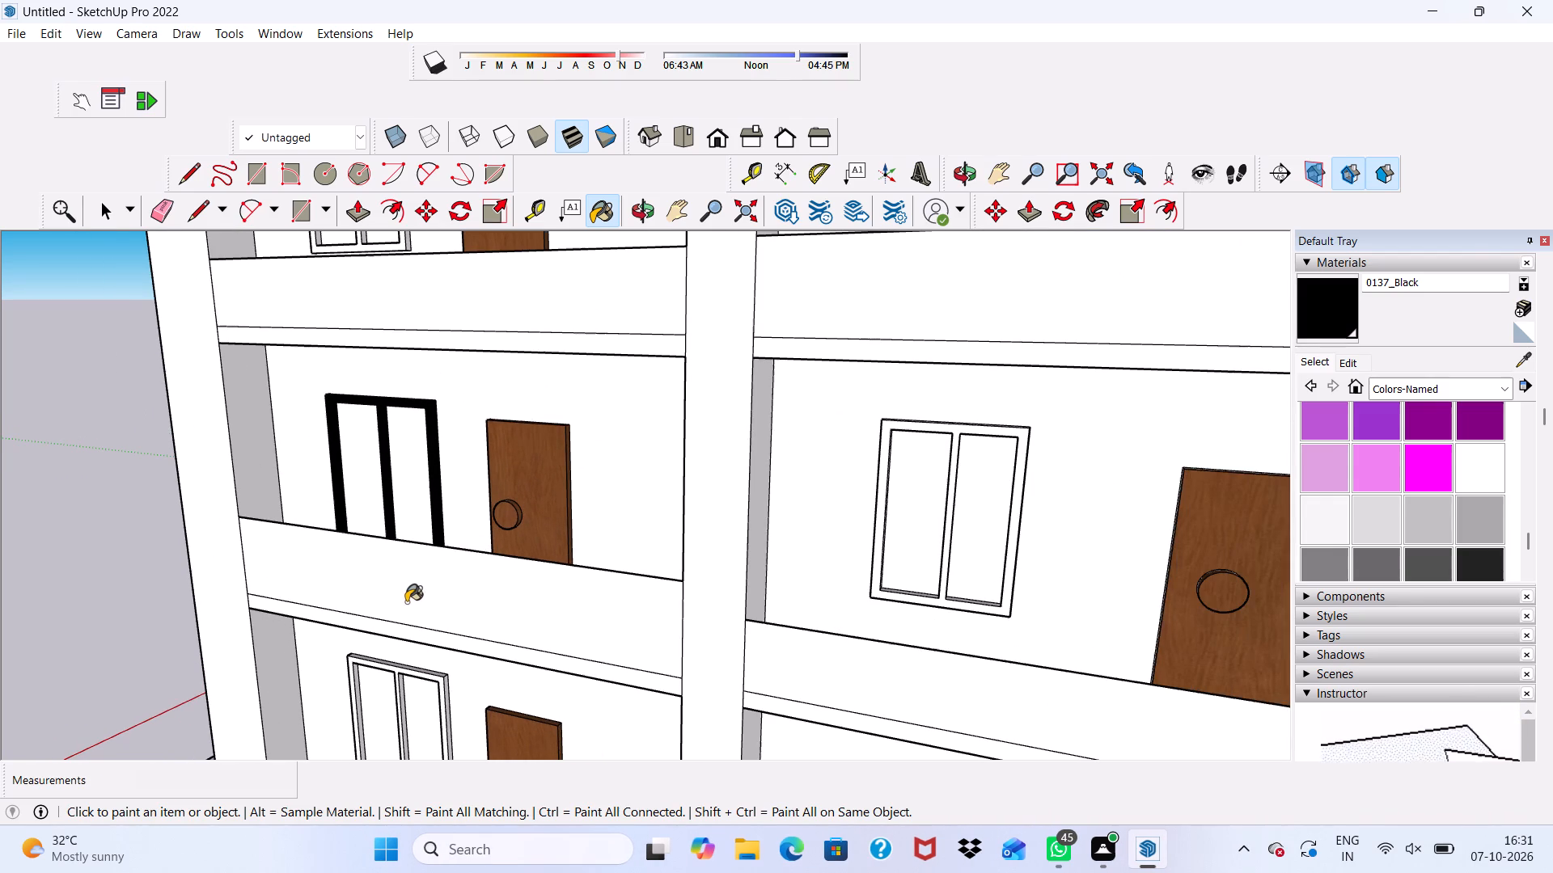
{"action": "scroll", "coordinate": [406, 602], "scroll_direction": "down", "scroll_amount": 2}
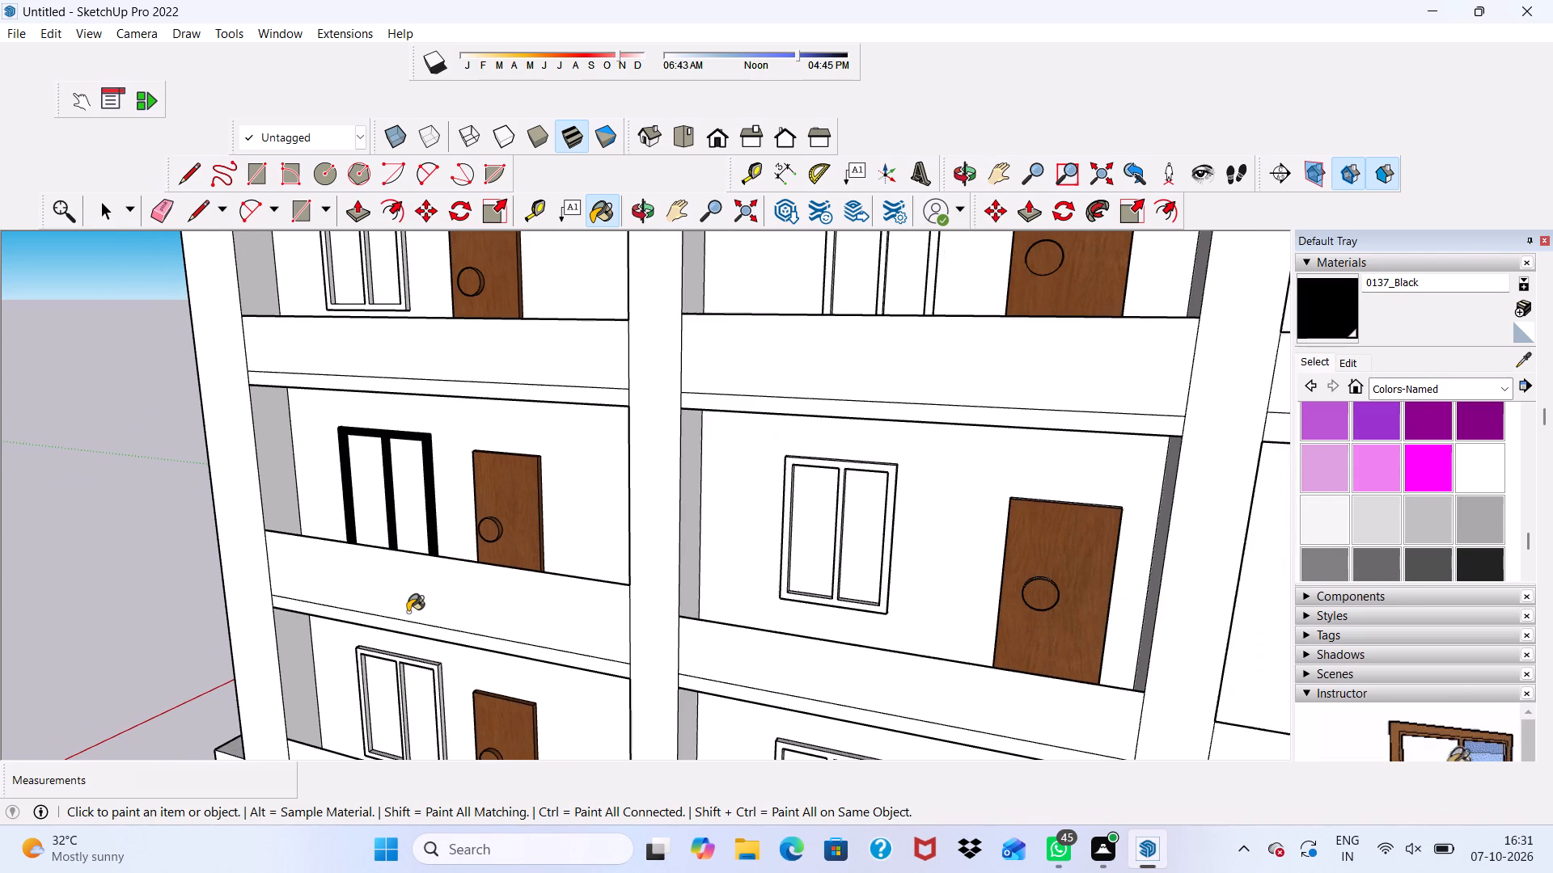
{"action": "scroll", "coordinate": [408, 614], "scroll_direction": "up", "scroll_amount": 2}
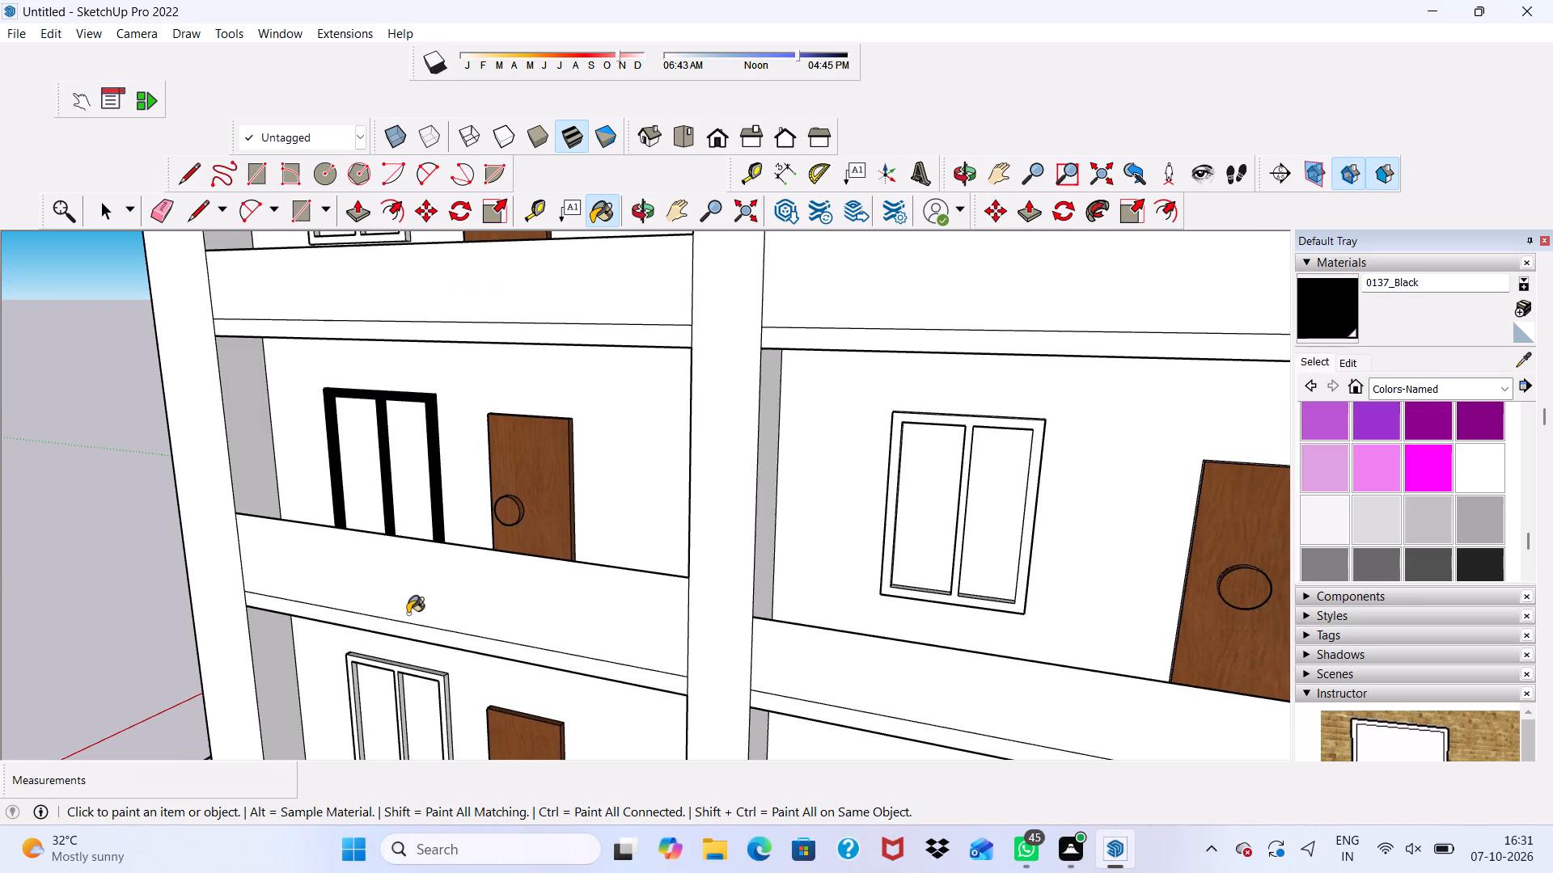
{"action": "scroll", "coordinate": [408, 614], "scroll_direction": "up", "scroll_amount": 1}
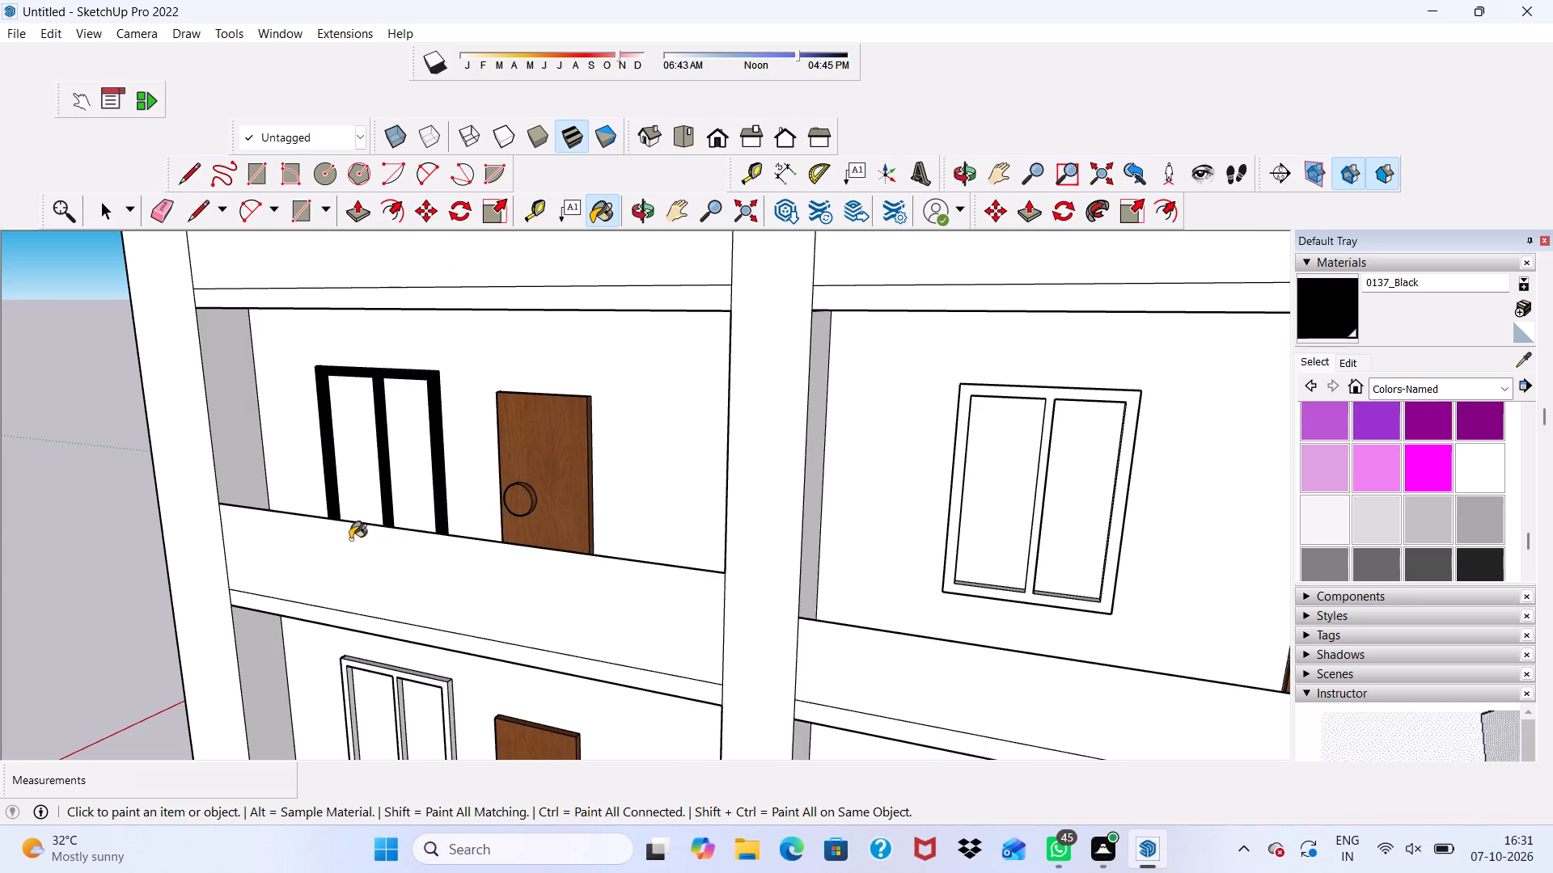
Paint the bottom rail's upper faces in both panes of the balcony window 0137_Black.
{"action": "scroll", "coordinate": [283, 500], "scroll_direction": "up", "scroll_amount": 7}
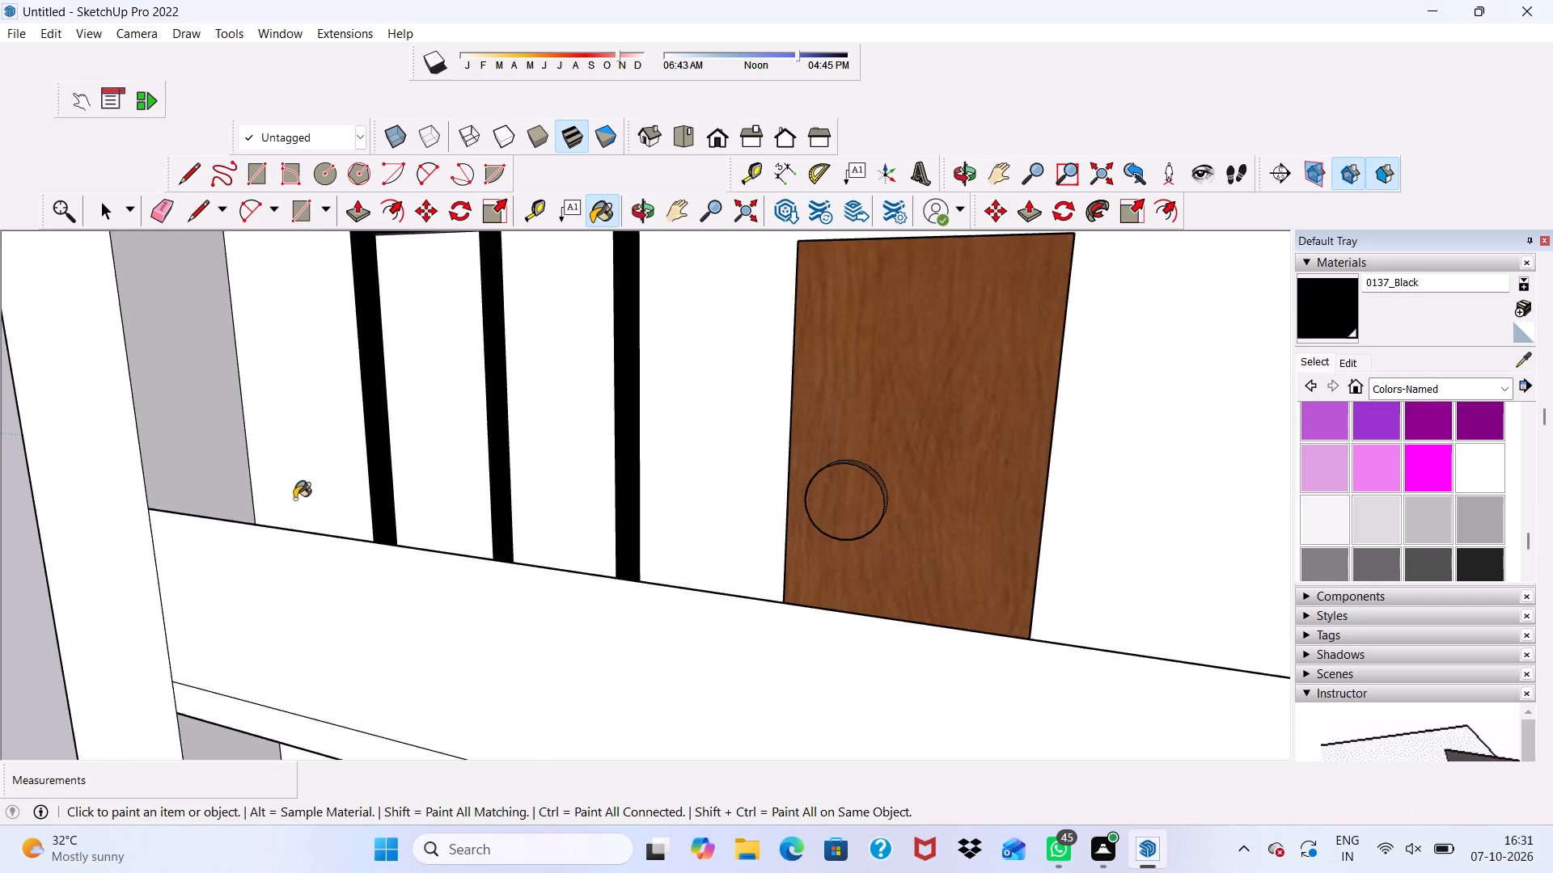
{"action": "middle_click_drag", "start_coordinate": [298, 512], "coordinate": [362, 661]}
{"action": "scroll", "coordinate": [392, 510], "scroll_direction": "up", "scroll_amount": 3}
{"action": "scroll", "coordinate": [480, 706], "scroll_direction": "up", "scroll_amount": 5}
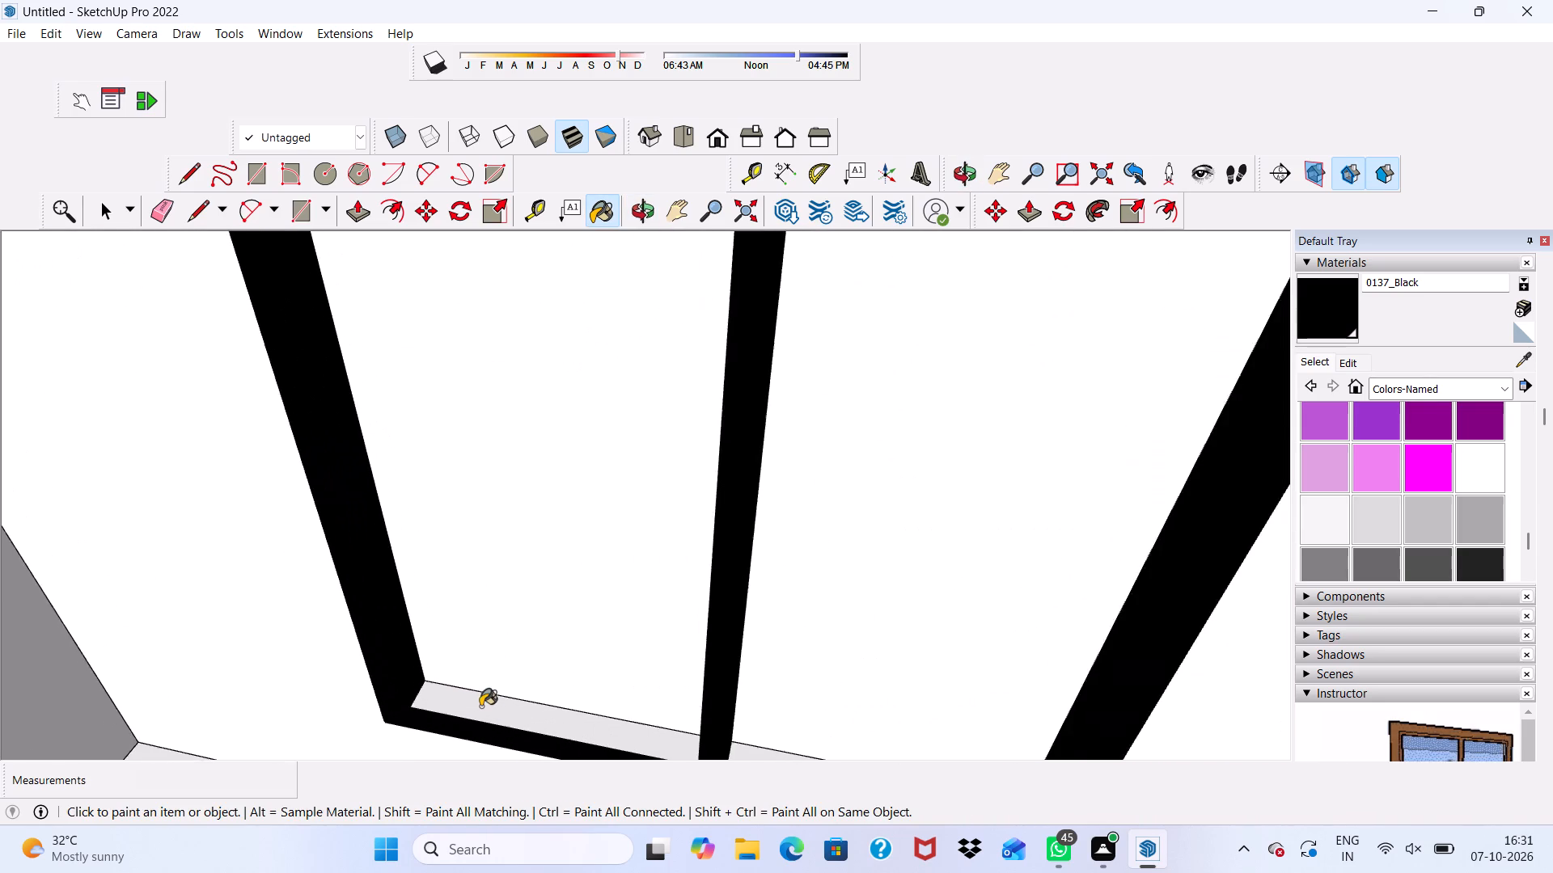
{"action": "scroll", "coordinate": [480, 706], "scroll_direction": "up", "scroll_amount": 2}
{"action": "left_click", "coordinate": [480, 706]}
{"action": "scroll", "coordinate": [789, 710], "scroll_direction": "up", "scroll_amount": 1}
{"action": "scroll", "coordinate": [747, 678], "scroll_direction": "down", "scroll_amount": 4}
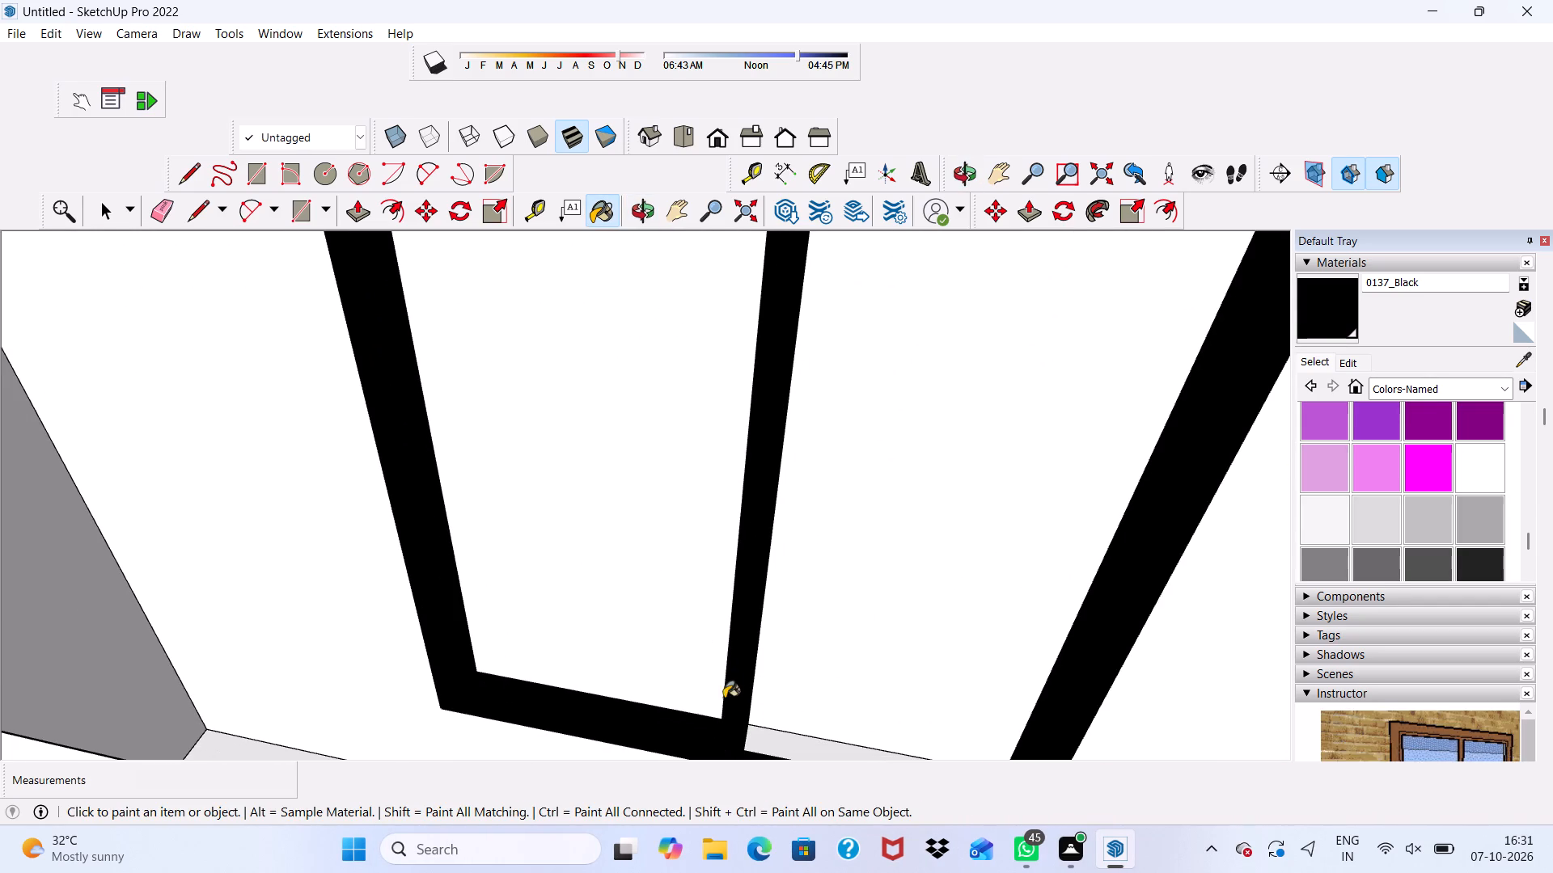
{"action": "scroll", "coordinate": [744, 749], "scroll_direction": "up", "scroll_amount": 4}
{"action": "left_click", "coordinate": [785, 738]}
{"action": "scroll", "coordinate": [734, 697], "scroll_direction": "down", "scroll_amount": 3}
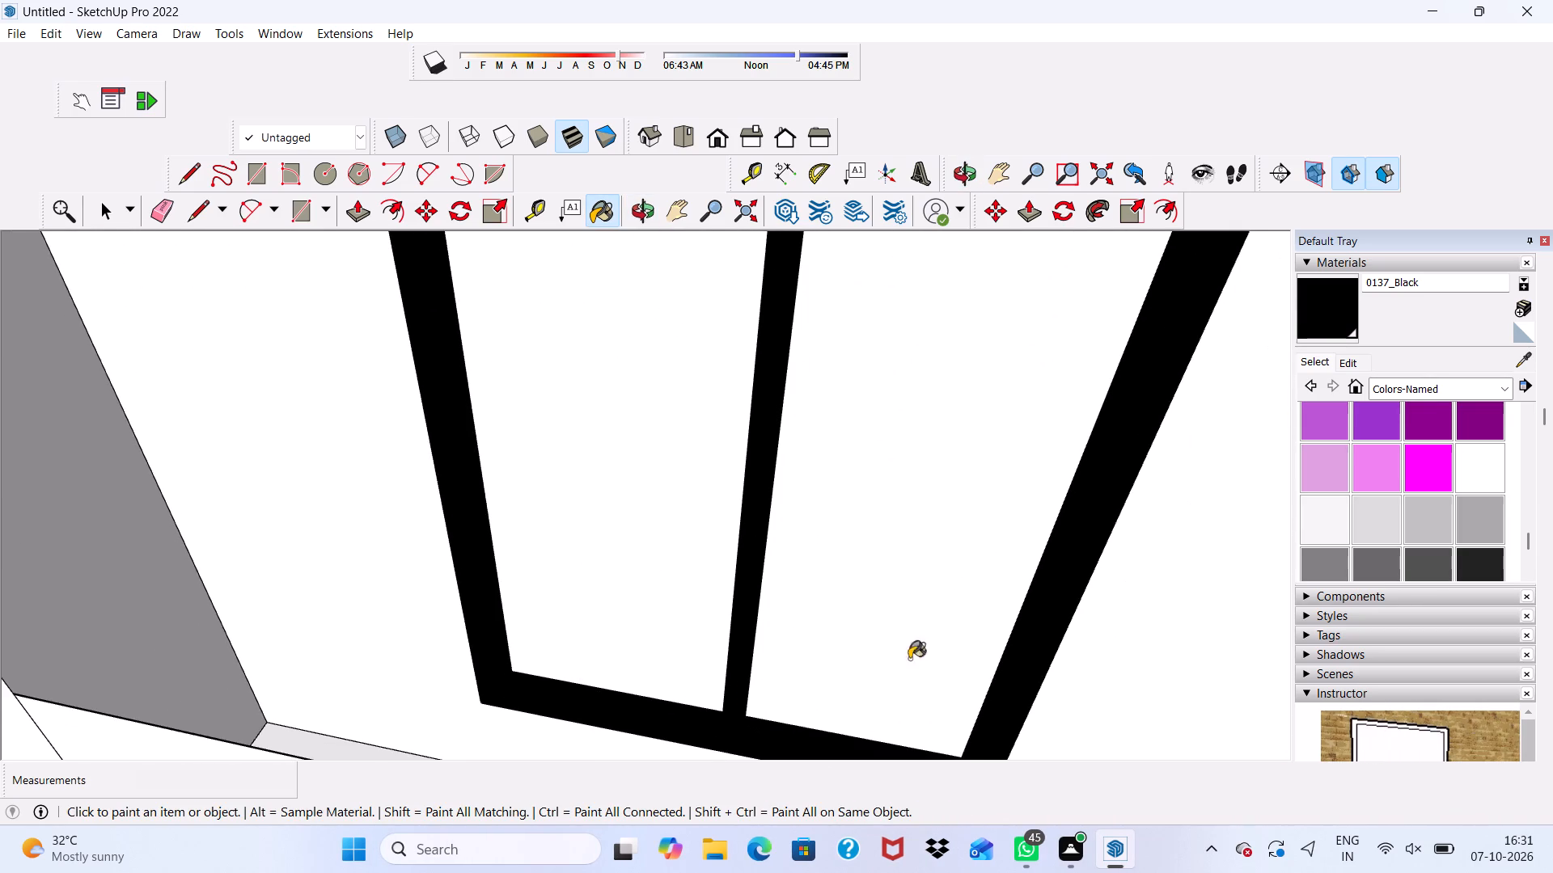
Paint the front face and outer top edge of the window frame one balcony above 0137_Black.
{"action": "middle_click_drag", "start_coordinate": [965, 645], "coordinate": [1064, 639]}
{"action": "scroll", "coordinate": [1025, 609], "scroll_direction": "down", "scroll_amount": 5}
{"action": "scroll", "coordinate": [857, 614], "scroll_direction": "down", "scroll_amount": 8}
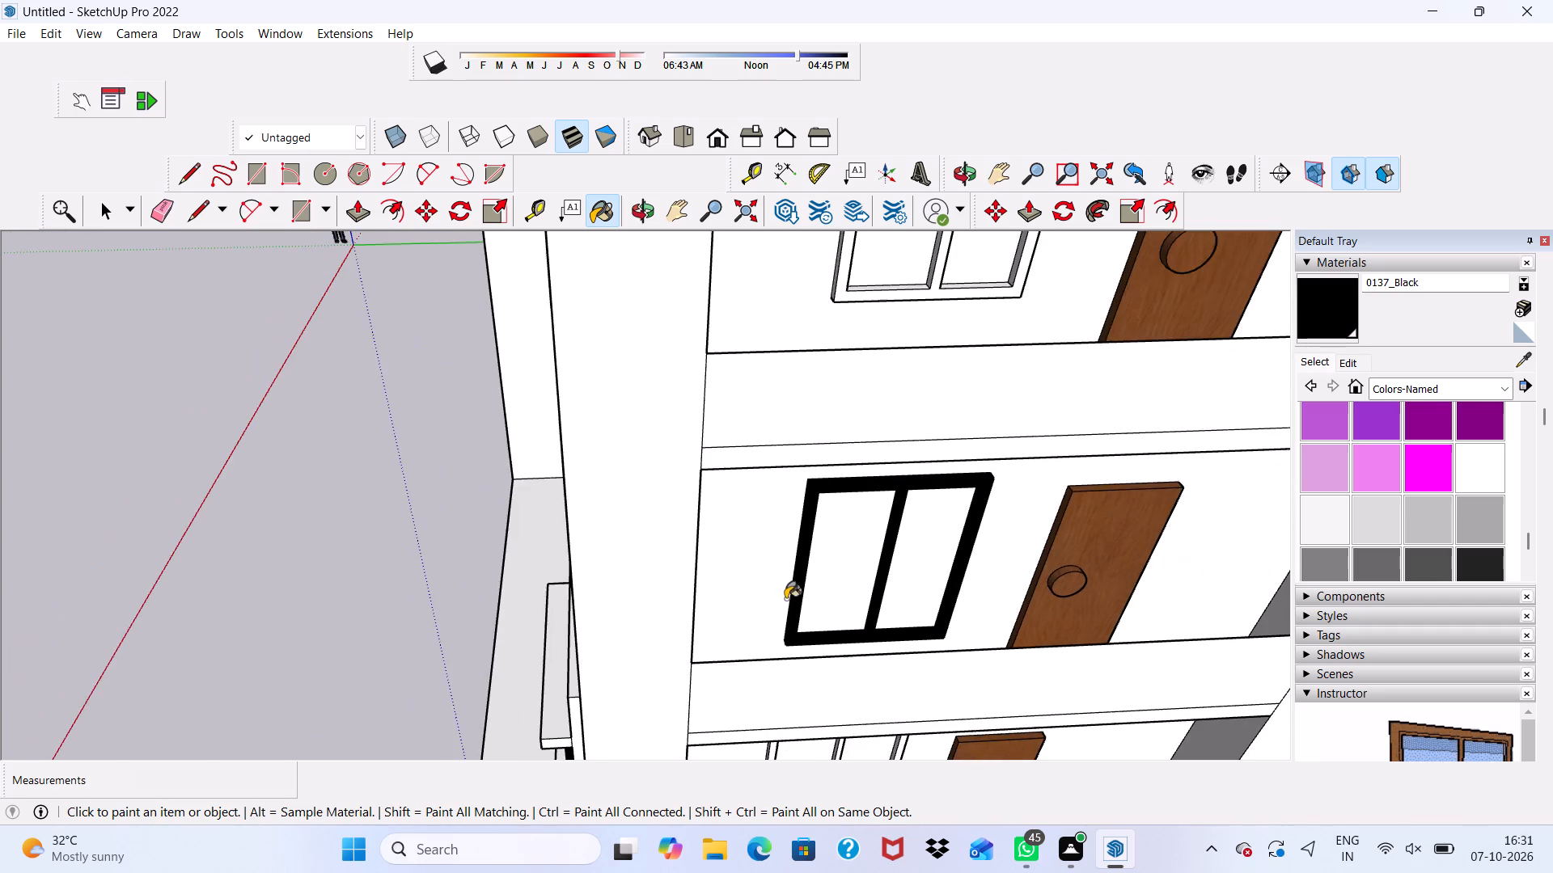
{"action": "scroll", "coordinate": [781, 601], "scroll_direction": "down", "scroll_amount": 2}
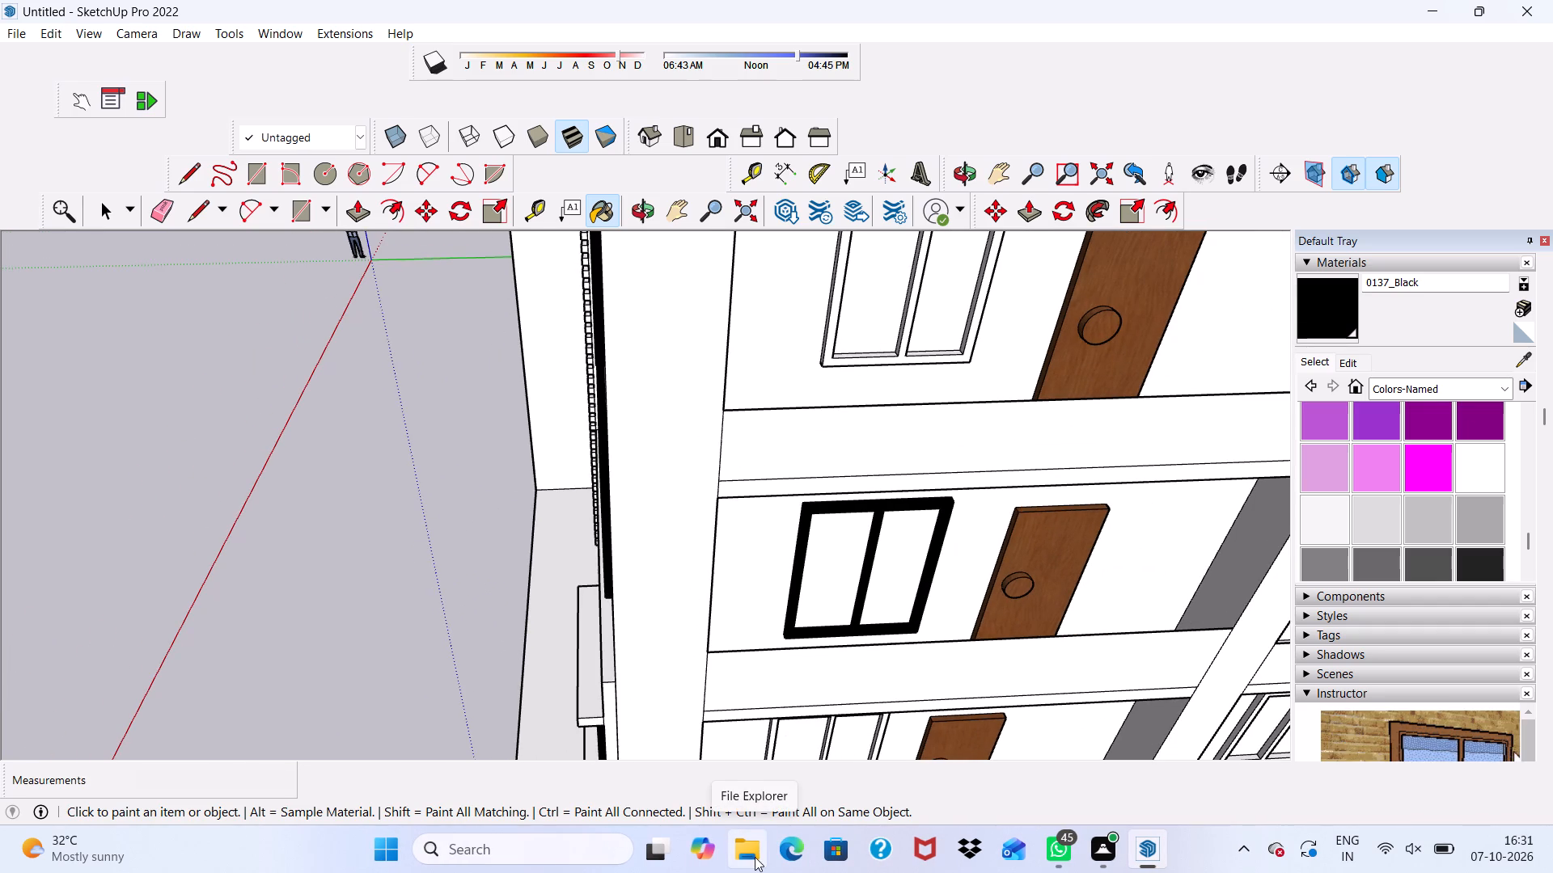
{"action": "scroll", "coordinate": [733, 855], "scroll_direction": "down", "scroll_amount": 2}
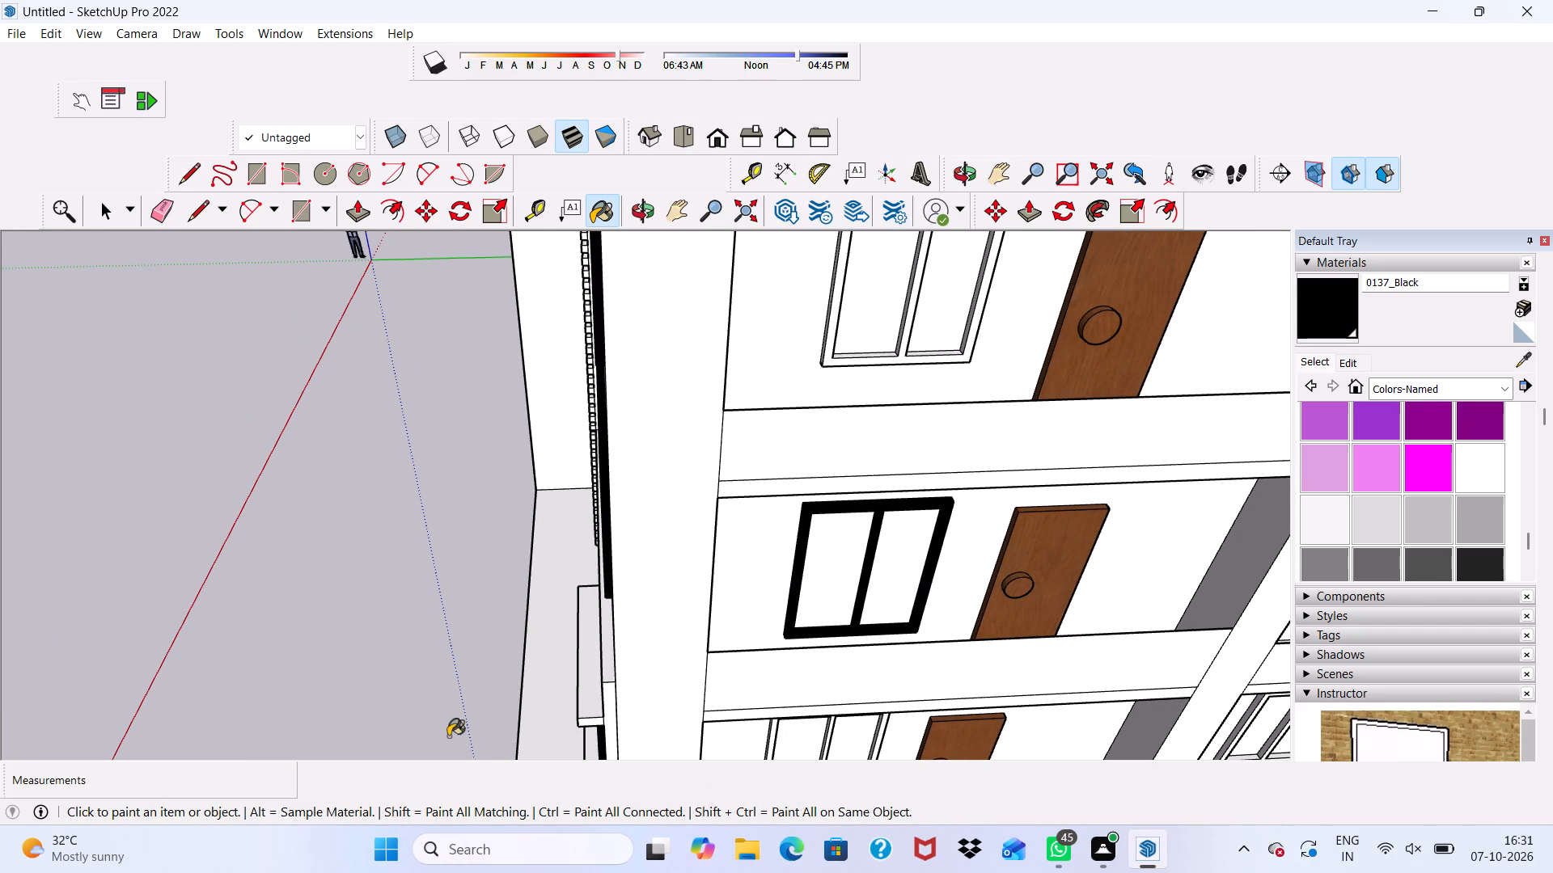
{"action": "scroll", "coordinate": [603, 872], "scroll_direction": "down", "scroll_amount": 2}
{"action": "scroll", "coordinate": [1499, 758], "scroll_direction": "down", "scroll_amount": 1}
{"action": "scroll", "coordinate": [1035, 518], "scroll_direction": "down", "scroll_amount": 1}
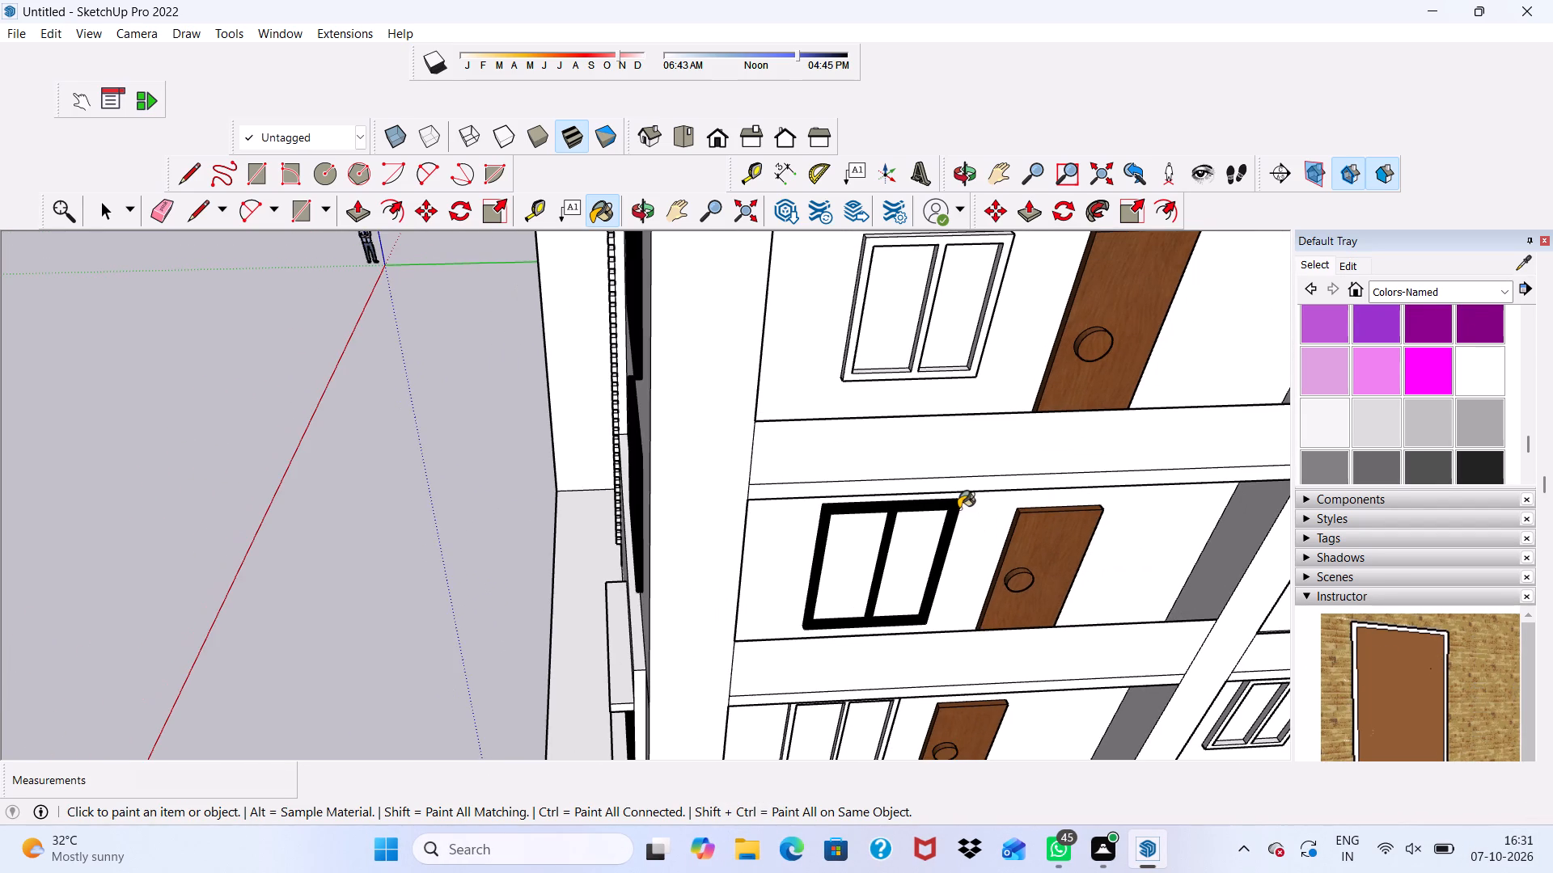
{"action": "scroll", "coordinate": [955, 497], "scroll_direction": "down", "scroll_amount": 1}
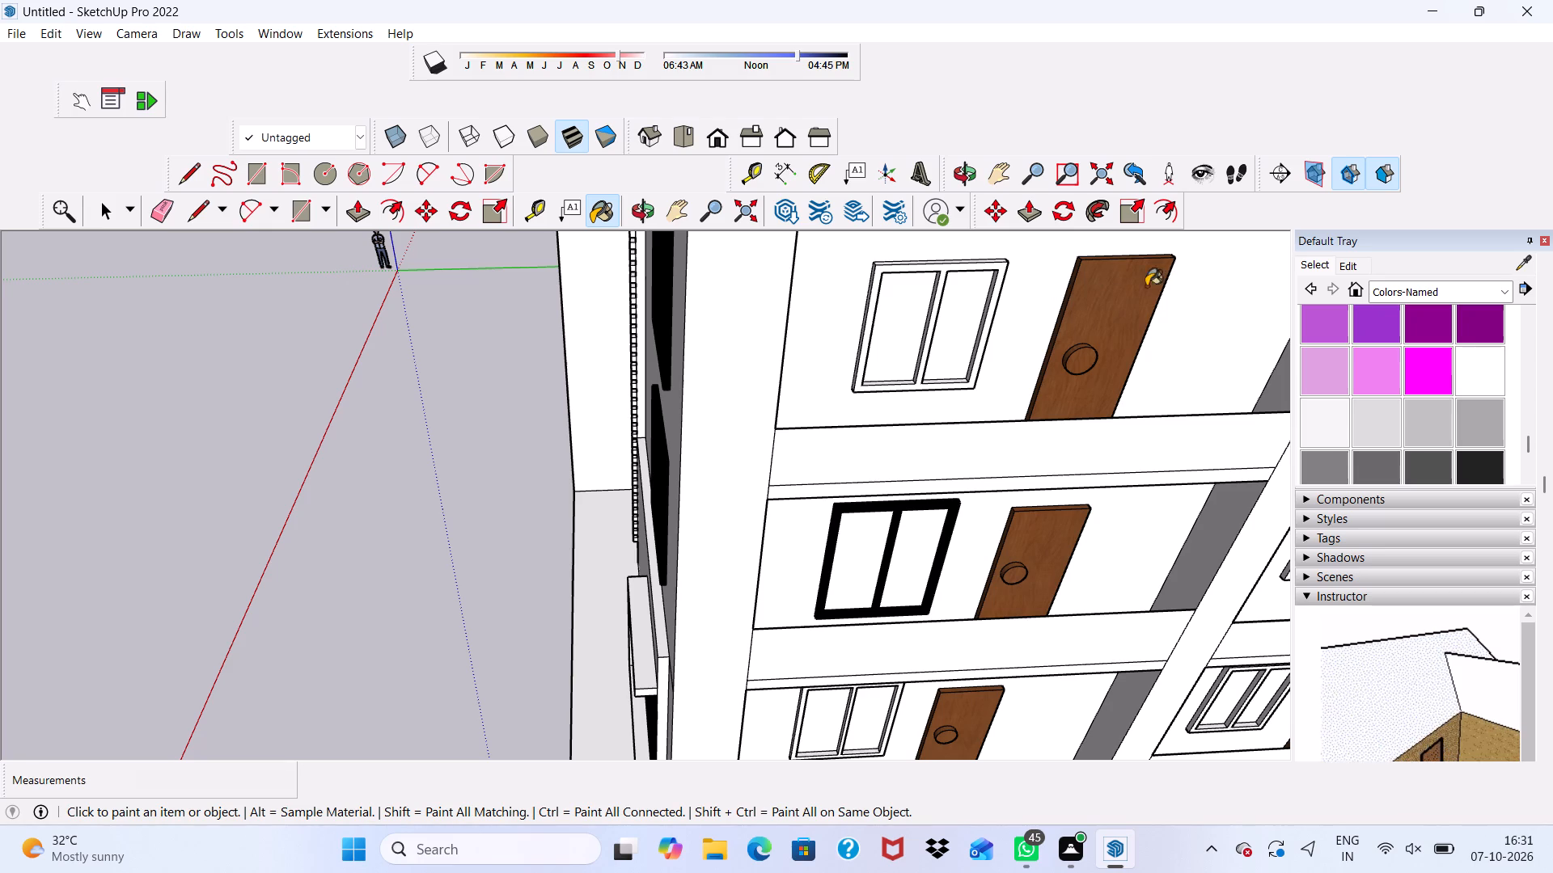
{"action": "scroll", "coordinate": [858, 280], "scroll_direction": "up", "scroll_amount": 3}
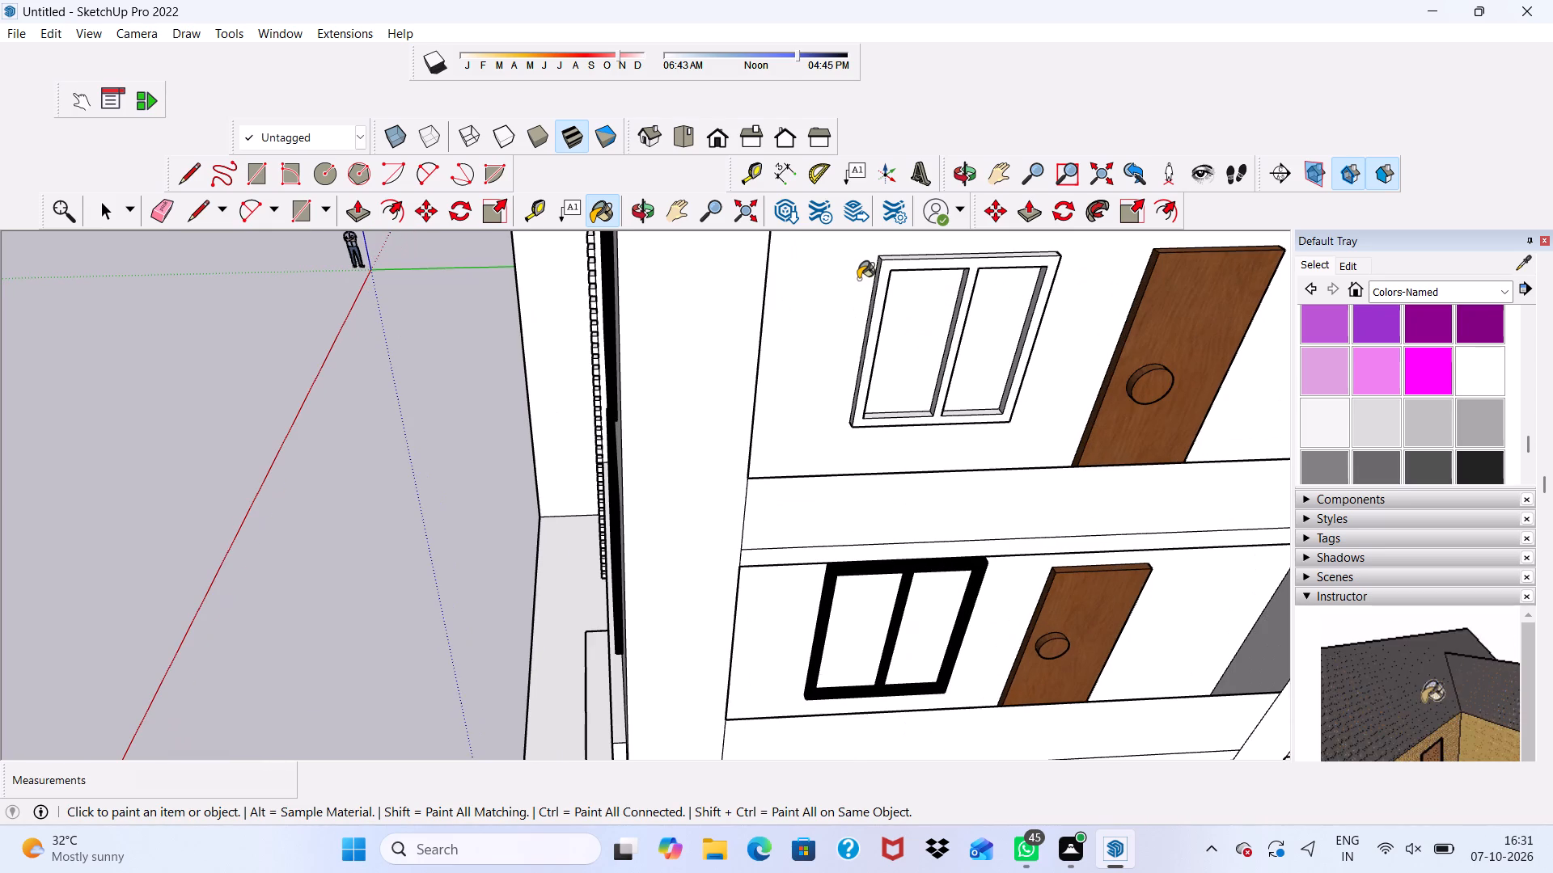
{"action": "scroll", "coordinate": [975, 263], "scroll_direction": "up", "scroll_amount": 2}
{"action": "scroll", "coordinate": [992, 290], "scroll_direction": "down", "scroll_amount": 2}
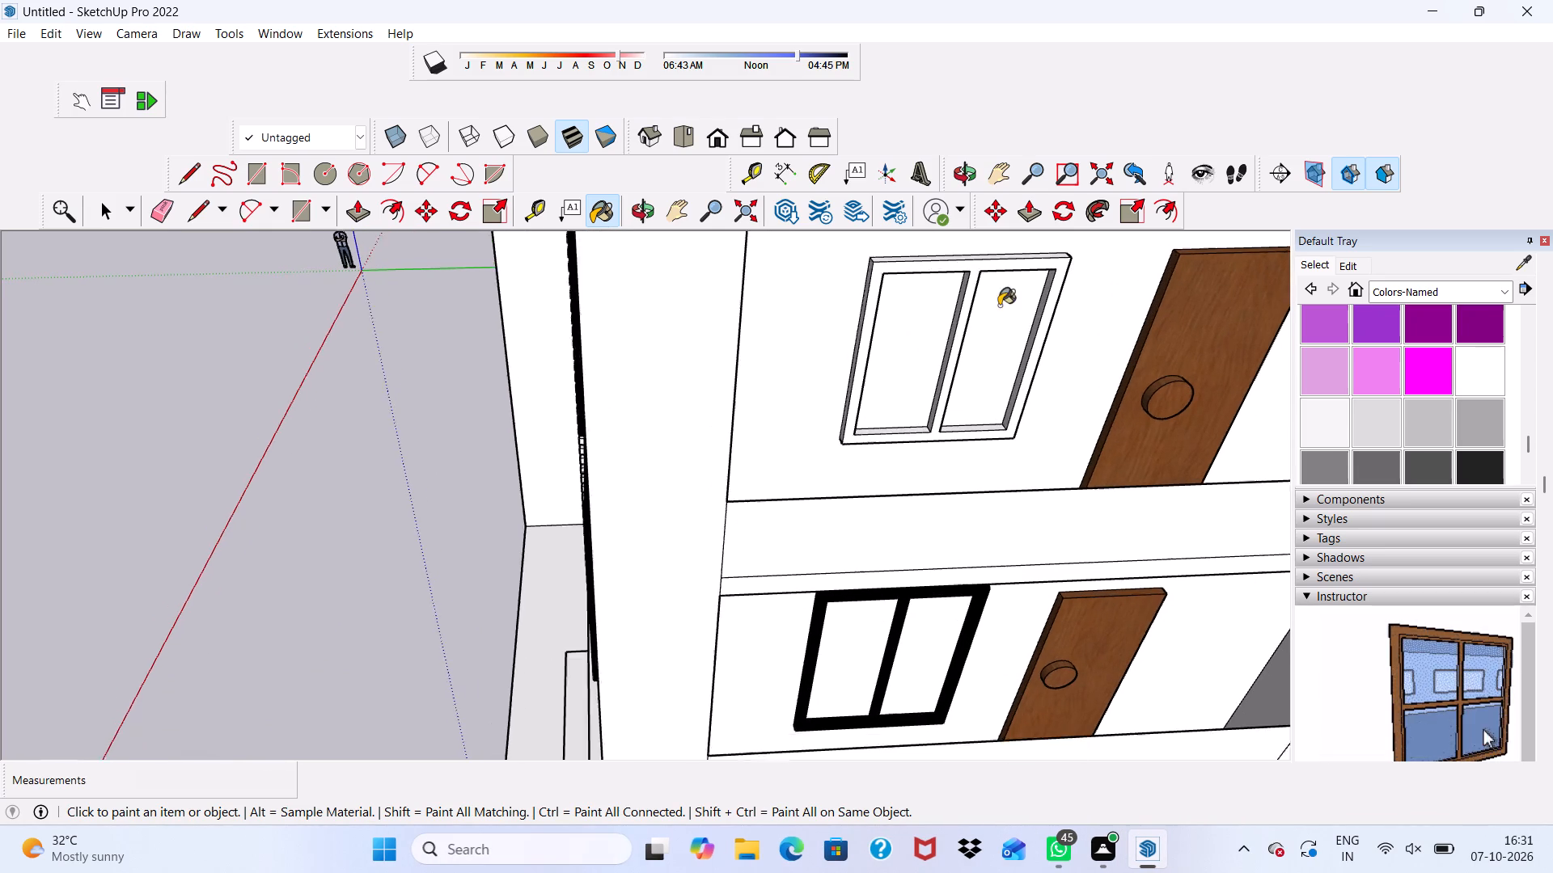
{"action": "scroll", "coordinate": [973, 281], "scroll_direction": "down", "scroll_amount": 3}
{"action": "scroll", "coordinate": [951, 272], "scroll_direction": "up", "scroll_amount": 8}
{"action": "left_click", "coordinate": [963, 272]}
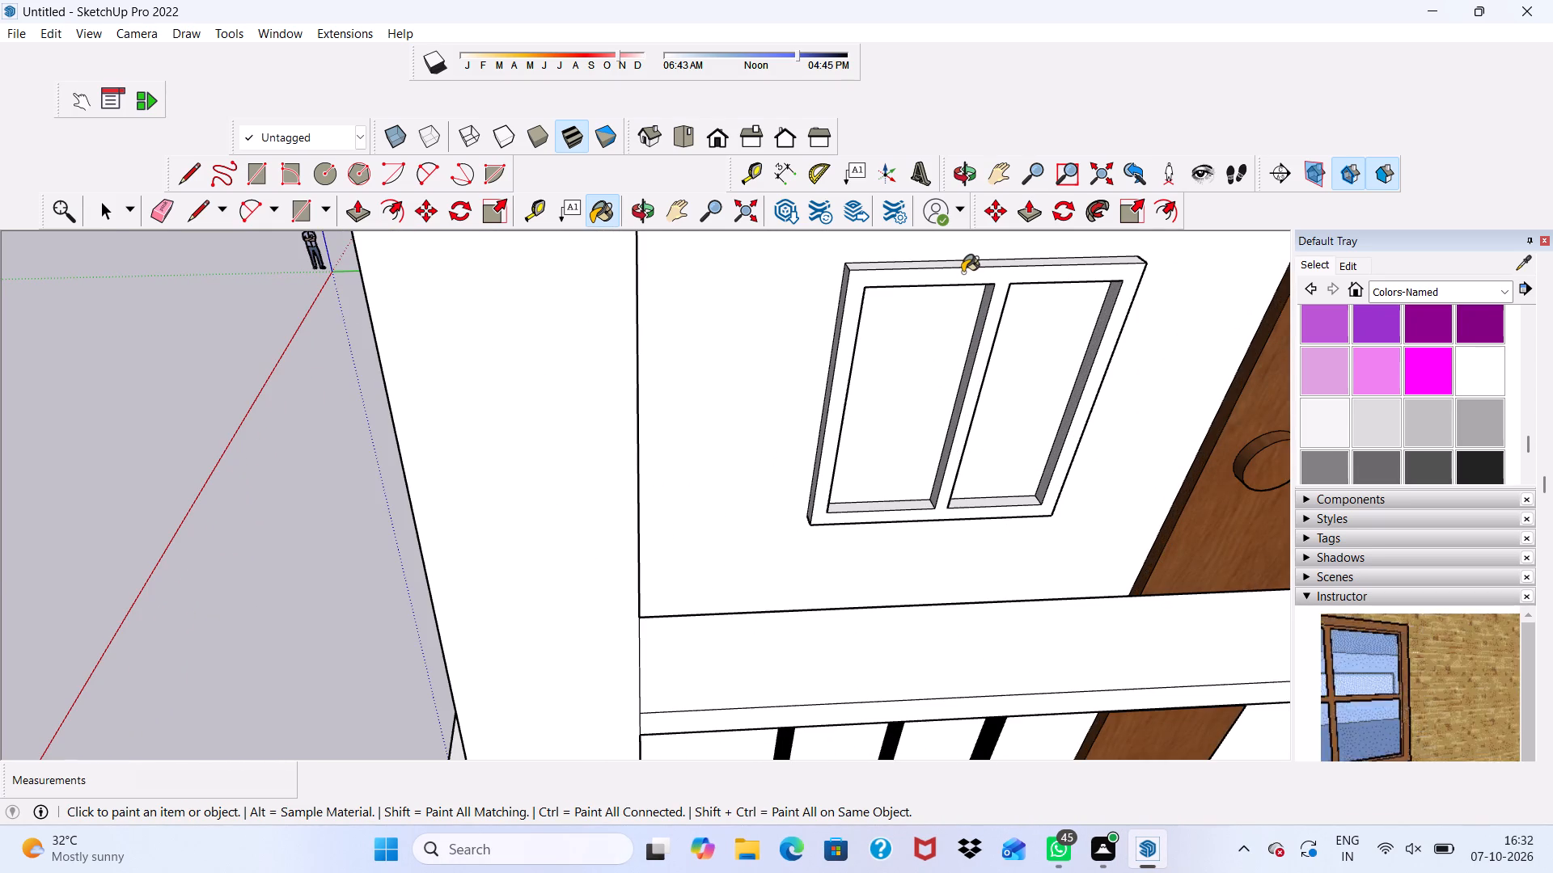
{"action": "scroll", "coordinate": [963, 272], "scroll_direction": "up", "scroll_amount": 8}
{"action": "left_click", "coordinate": [963, 261]}
Paint the mullion's left side and the right jamb's inner face of this upper balcony window 0137_Black.
{"action": "scroll", "coordinate": [963, 256], "scroll_direction": "up", "scroll_amount": 4}
{"action": "left_click", "coordinate": [1034, 363]}
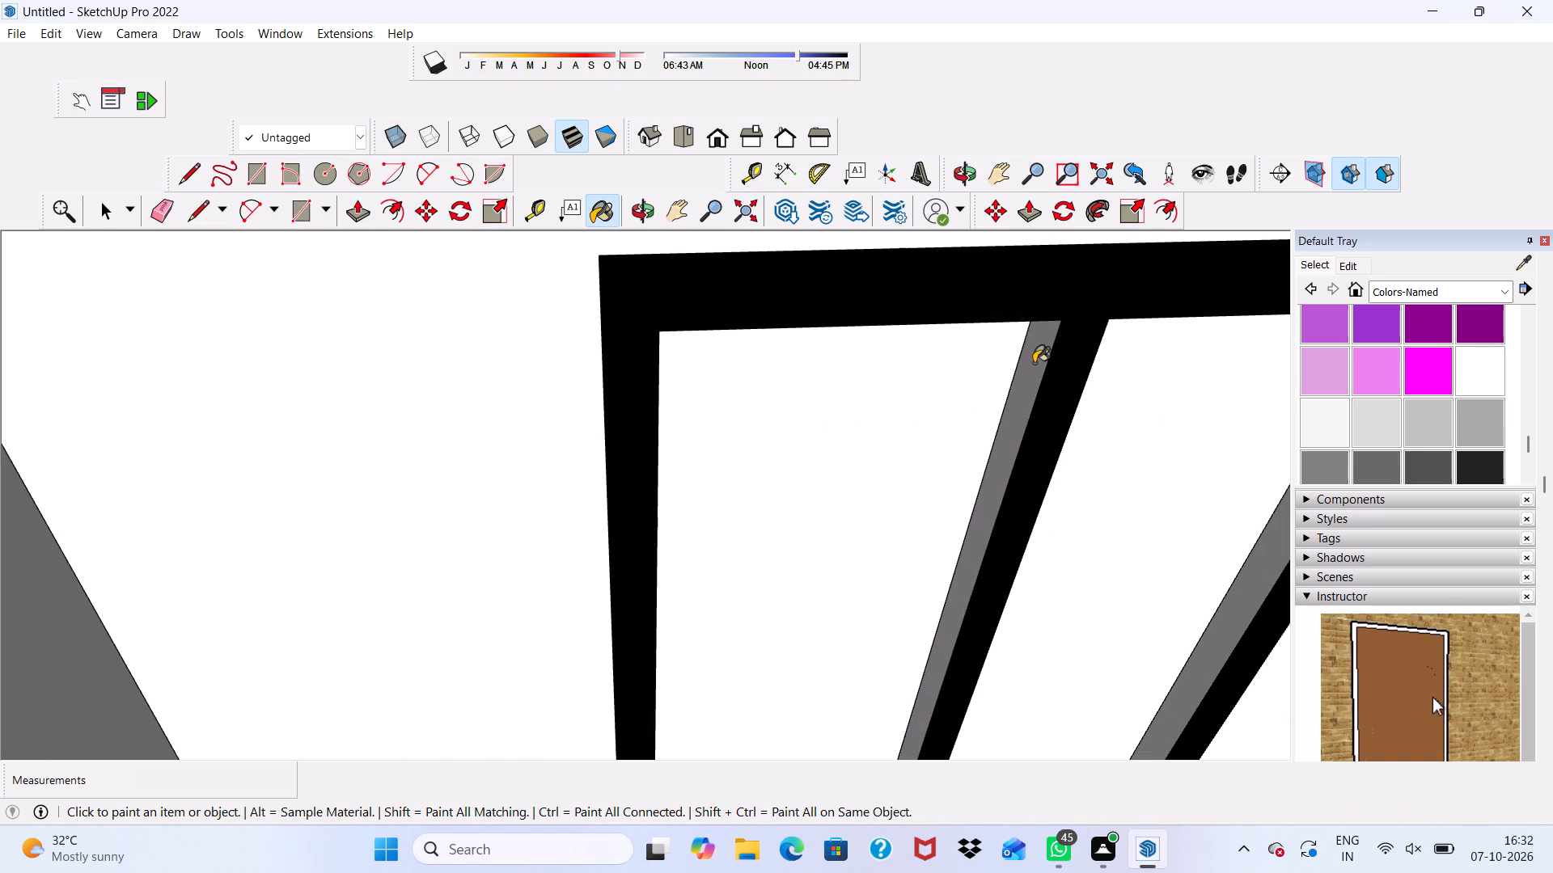
{"action": "scroll", "coordinate": [1039, 358], "scroll_direction": "down", "scroll_amount": 3}
{"action": "scroll", "coordinate": [1227, 534], "scroll_direction": "up", "scroll_amount": 3}
{"action": "left_click", "coordinate": [1227, 531]}
Paint the bottom rail's upper faces in both panes of the upper balcony window 0137_Black.
{"action": "scroll", "coordinate": [1061, 394], "scroll_direction": "down", "scroll_amount": 5}
{"action": "scroll", "coordinate": [1066, 614], "scroll_direction": "up", "scroll_amount": 4}
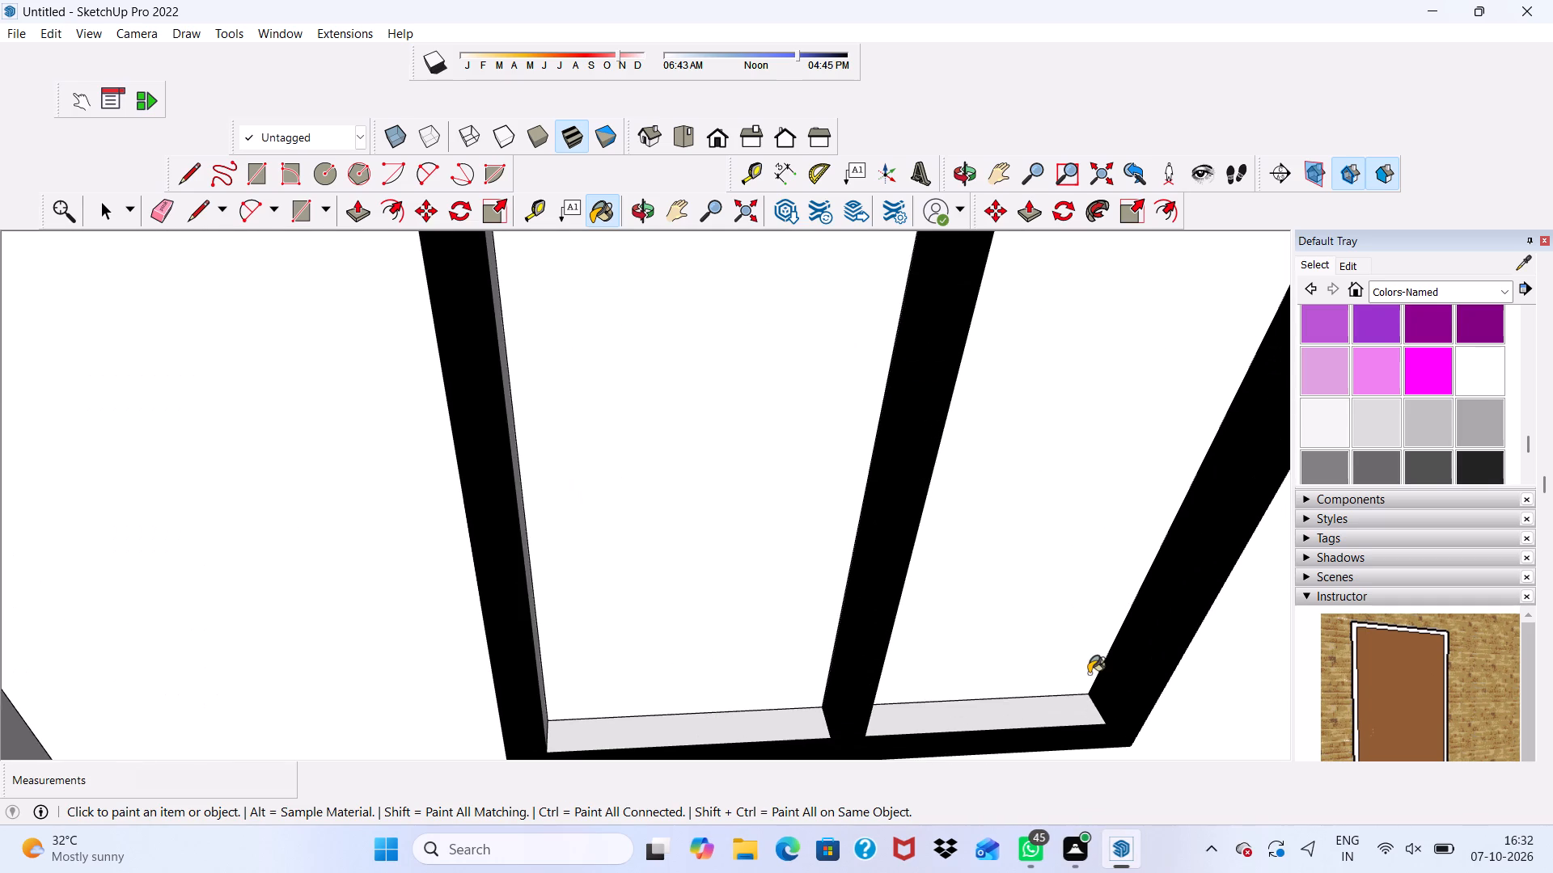
{"action": "left_click", "coordinate": [1087, 710]}
{"action": "left_click", "coordinate": [754, 738]}
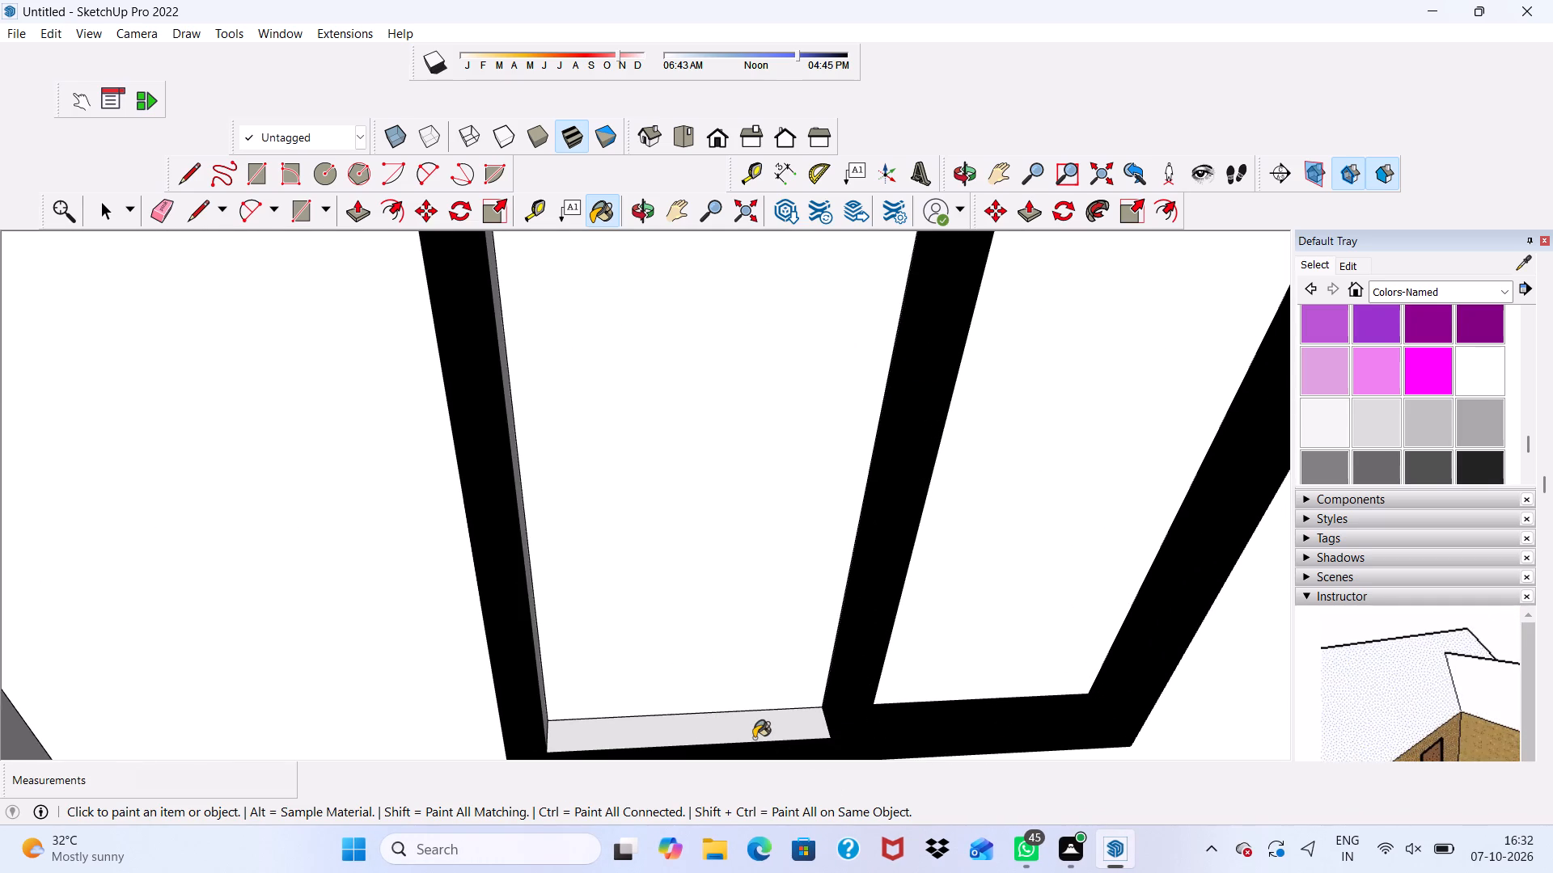
Paint the left jamb's inner face and the frame's outer left side of the upper balcony window 0137_Black.
{"action": "scroll", "coordinate": [544, 513], "scroll_direction": "up", "scroll_amount": 4}
{"action": "left_click", "coordinate": [505, 474]}
{"action": "scroll", "coordinate": [514, 464], "scroll_direction": "down", "scroll_amount": 4}
{"action": "scroll", "coordinate": [535, 420], "scroll_direction": "up", "scroll_amount": 9}
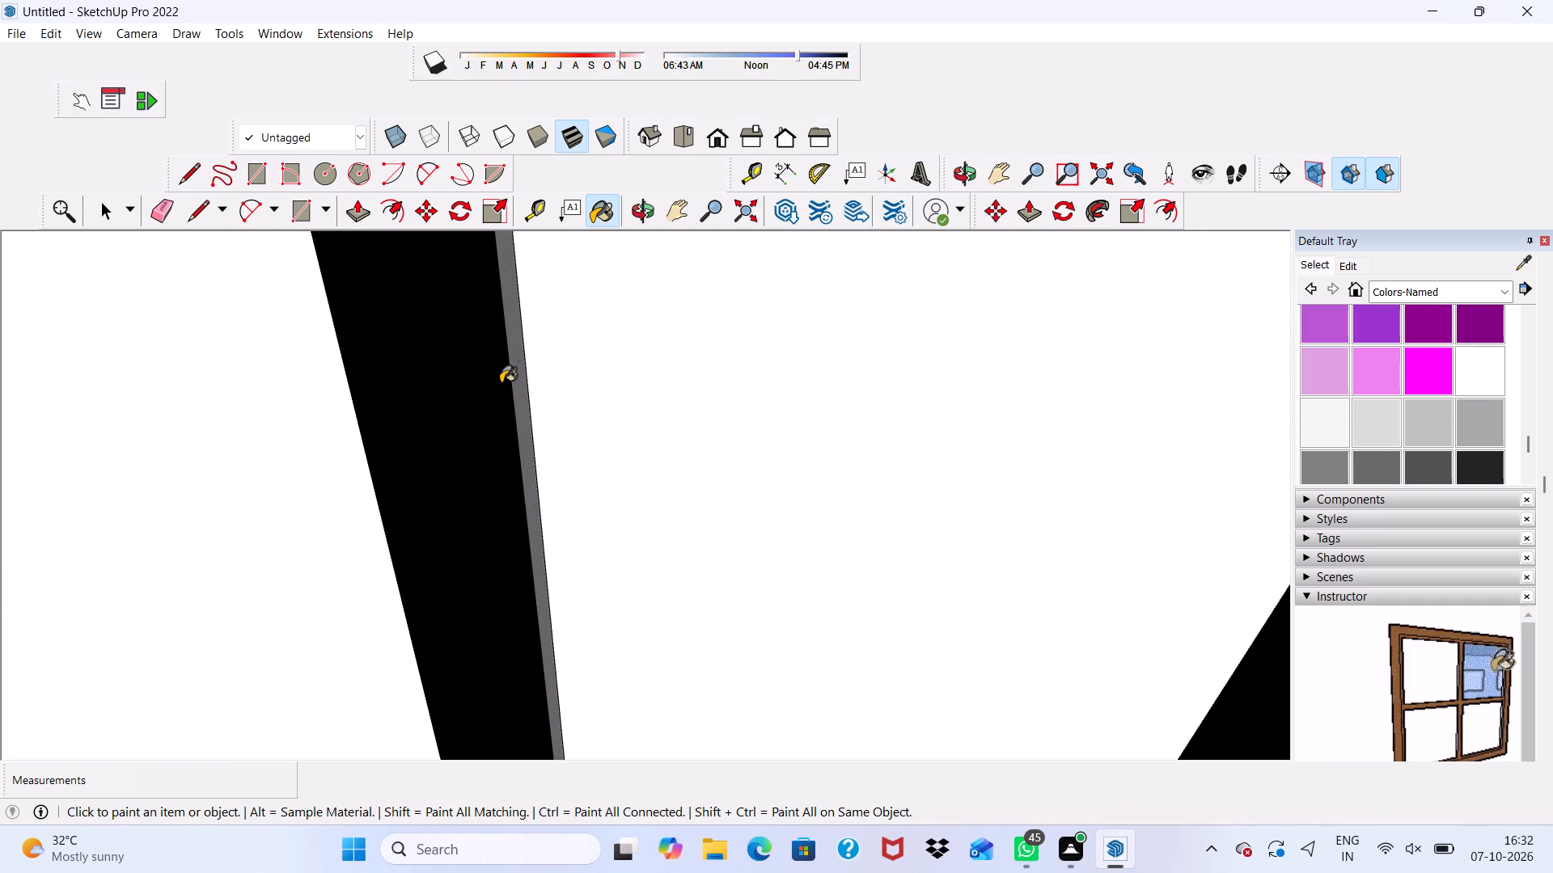
{"action": "left_click", "coordinate": [516, 365]}
{"action": "scroll", "coordinate": [523, 381], "scroll_direction": "down", "scroll_amount": 9}
{"action": "middle_click_drag", "start_coordinate": [885, 538], "coordinate": [1076, 538]}
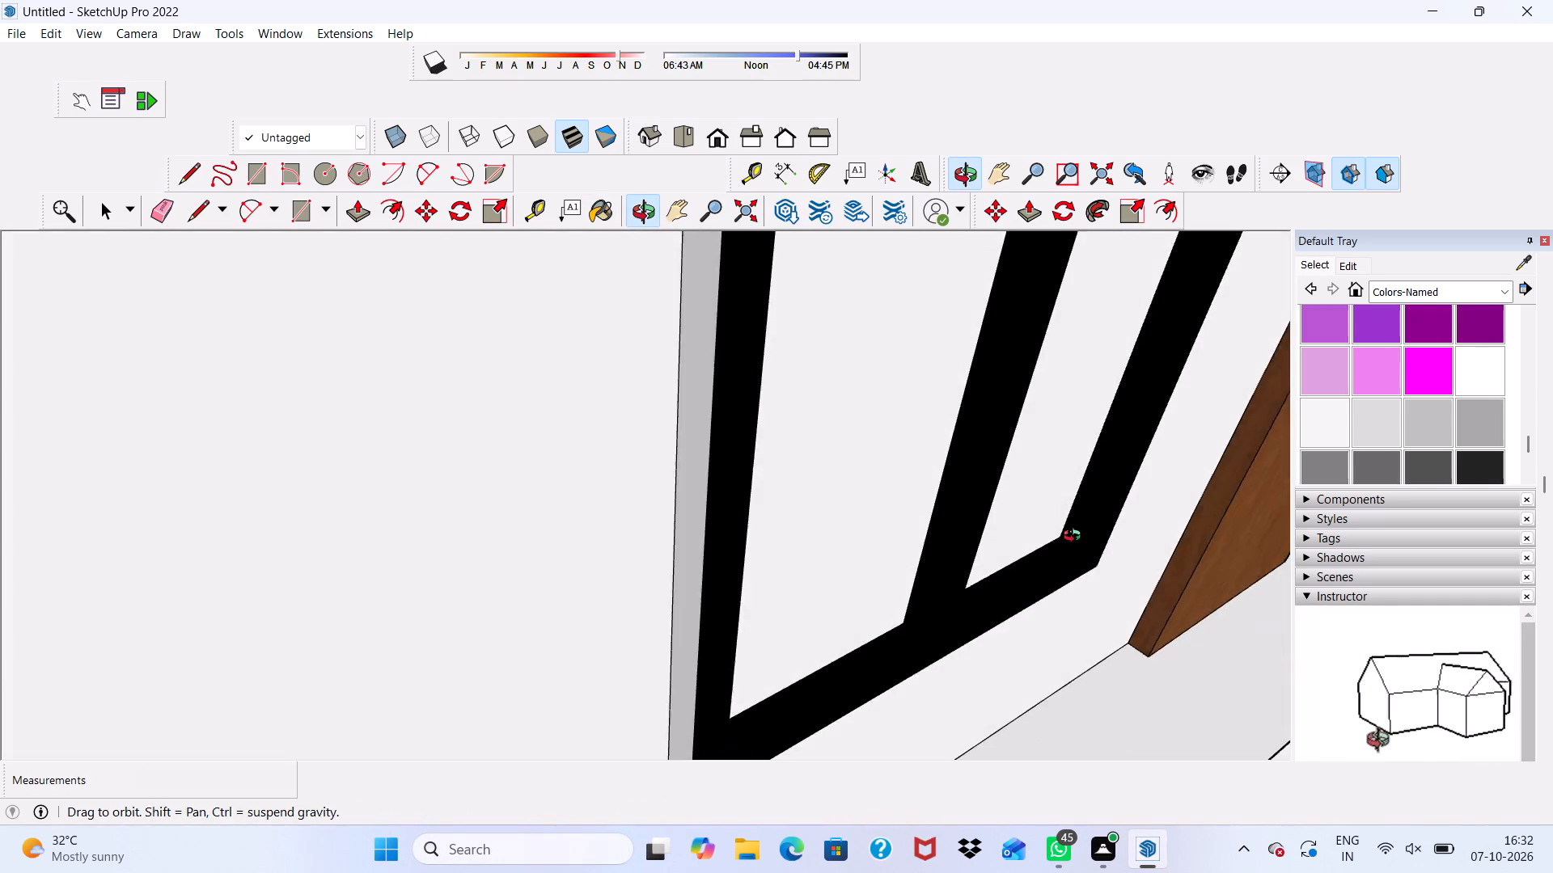
{"action": "middle_click_drag", "start_coordinate": [1076, 538], "coordinate": [1077, 538]}
{"action": "scroll", "coordinate": [828, 496], "scroll_direction": "up", "scroll_amount": 3}
{"action": "left_click", "coordinate": [666, 365]}
{"action": "scroll", "coordinate": [700, 429], "scroll_direction": "down", "scroll_amount": 9}
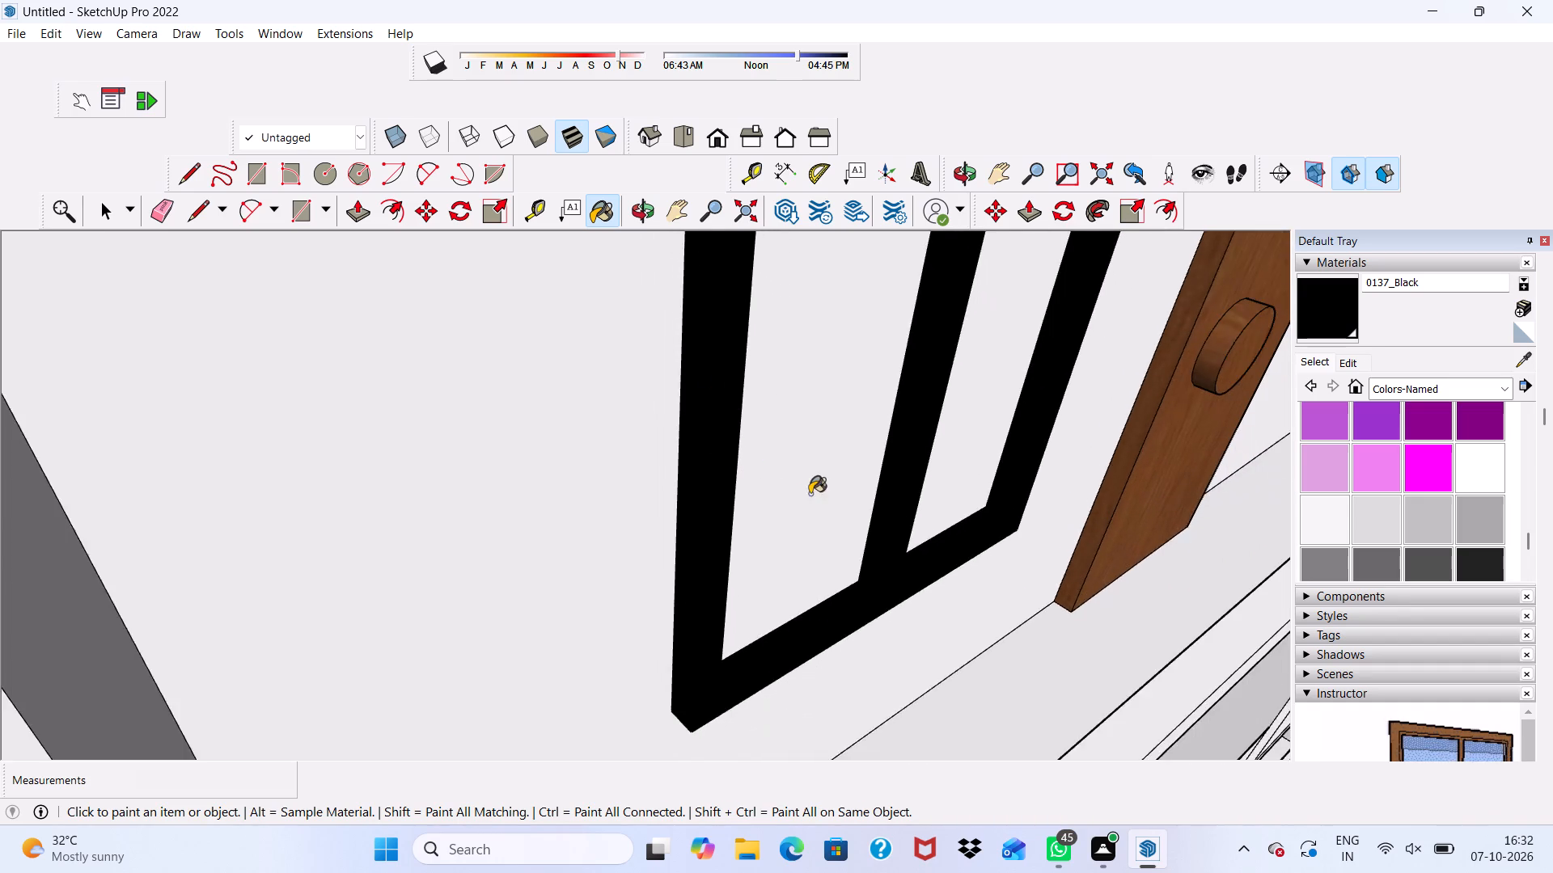
Paint the mullion's right side and the frame's outer right side of the upper balcony window 0137_Black.
{"action": "scroll", "coordinate": [842, 494], "scroll_direction": "down", "scroll_amount": 1}
{"action": "middle_click_drag", "start_coordinate": [842, 494], "coordinate": [812, 597]}
{"action": "middle_click_drag", "start_coordinate": [800, 576], "coordinate": [811, 591]}
{"action": "middle_click_drag", "start_coordinate": [853, 614], "coordinate": [614, 478]}
{"action": "scroll", "coordinate": [676, 410], "scroll_direction": "up", "scroll_amount": 4}
{"action": "scroll", "coordinate": [582, 373], "scroll_direction": "up", "scroll_amount": 4}
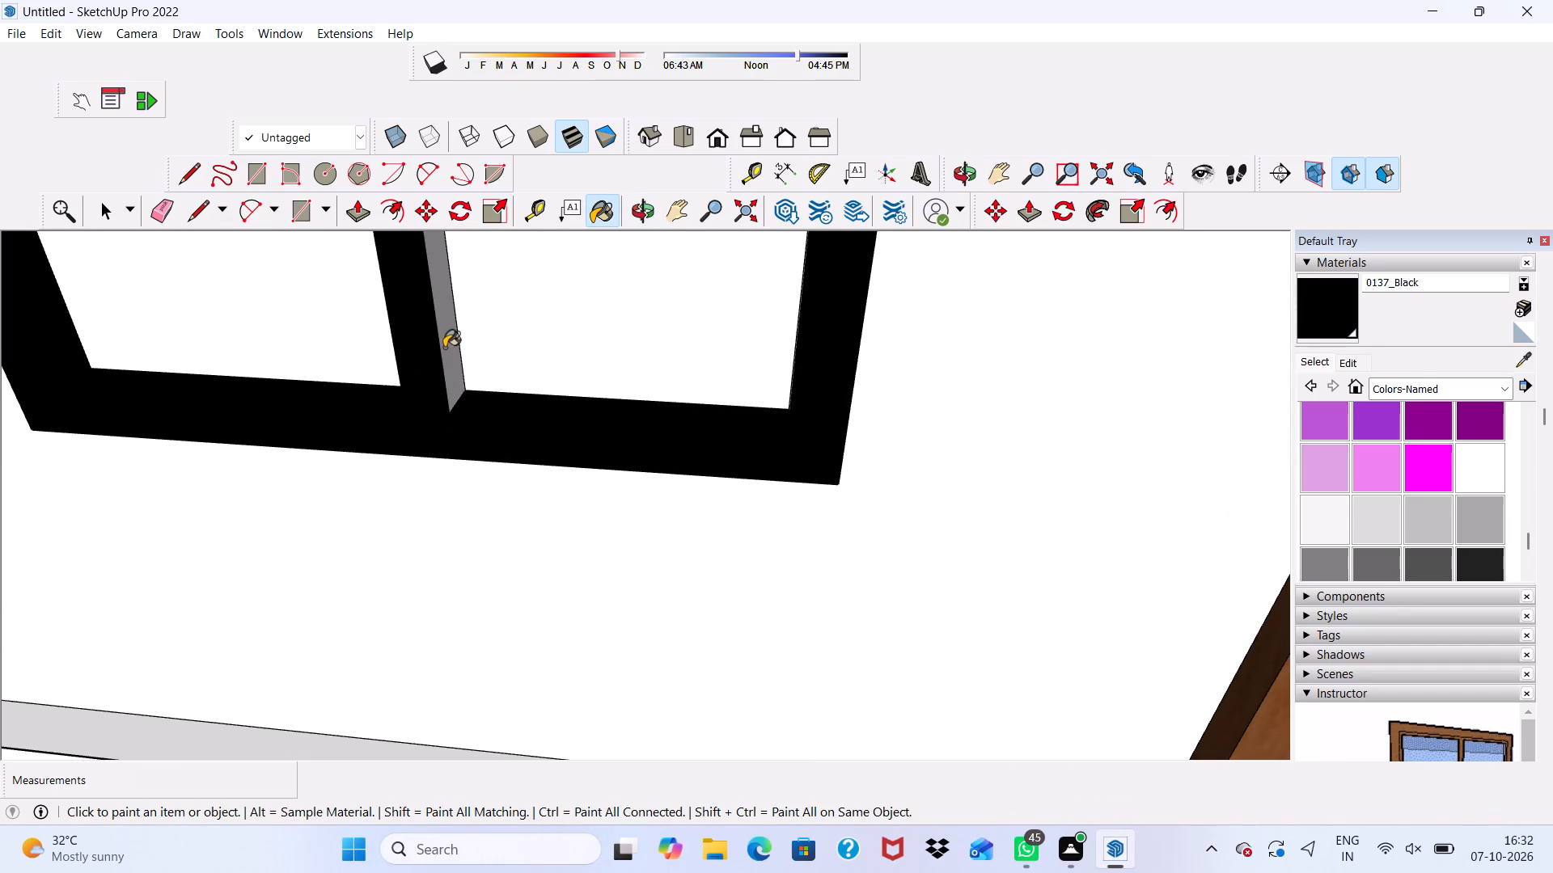
{"action": "left_click", "coordinate": [444, 348]}
{"action": "scroll", "coordinate": [539, 387], "scroll_direction": "down", "scroll_amount": 4}
{"action": "scroll", "coordinate": [670, 414], "scroll_direction": "down", "scroll_amount": 1}
{"action": "middle_click_drag", "start_coordinate": [670, 414], "coordinate": [496, 420]}
{"action": "scroll", "coordinate": [720, 399], "scroll_direction": "up", "scroll_amount": 4}
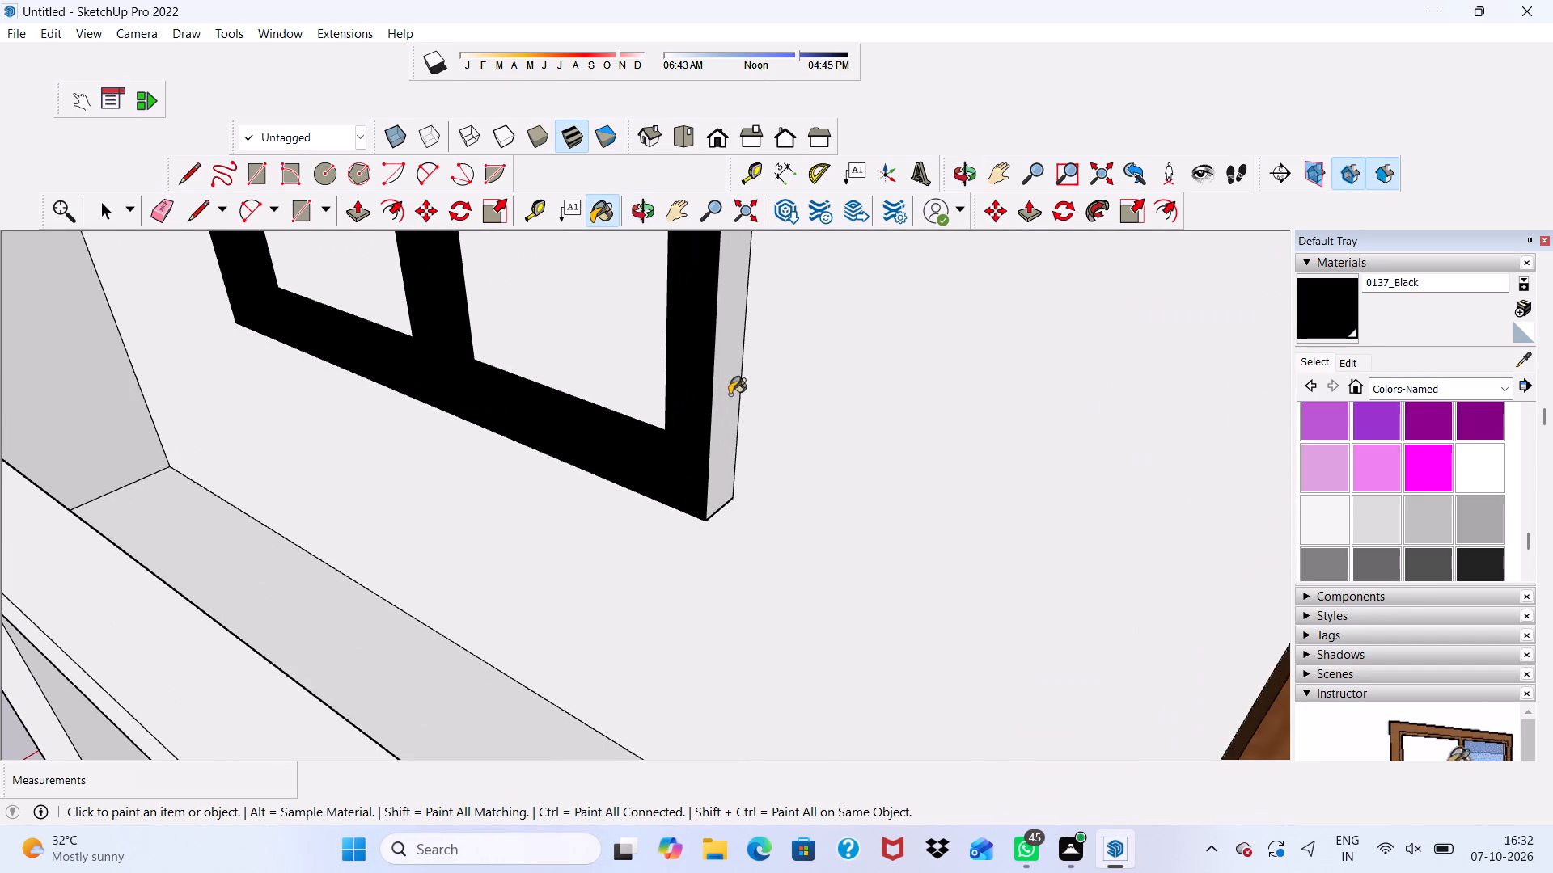
{"action": "left_click", "coordinate": [725, 390]}
{"action": "scroll", "coordinate": [760, 427], "scroll_direction": "down", "scroll_amount": 14}
{"action": "scroll", "coordinate": [757, 484], "scroll_direction": "down", "scroll_amount": 8}
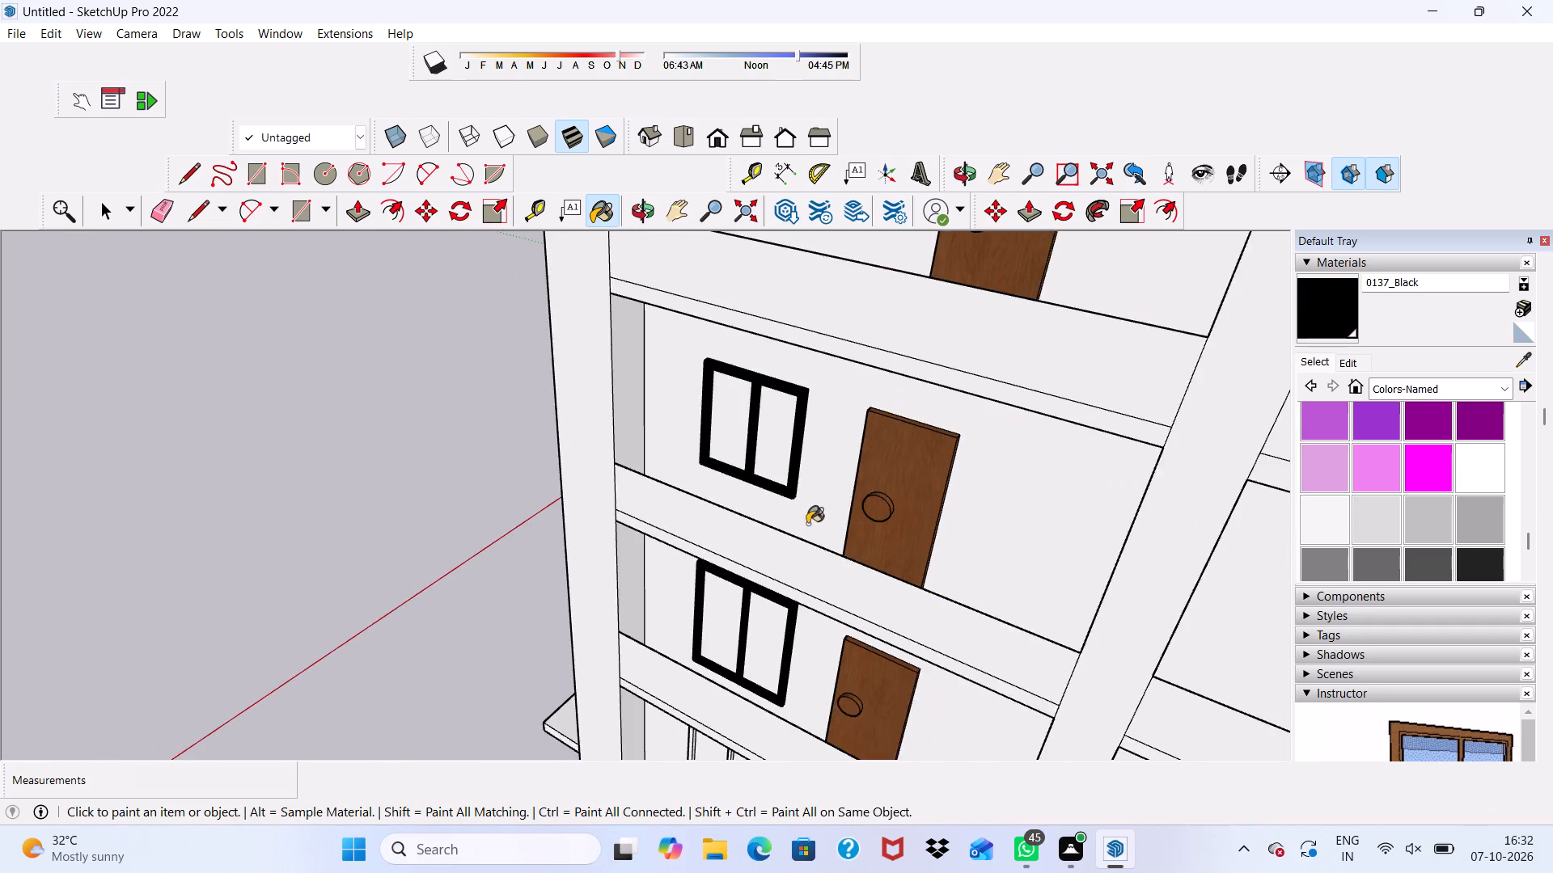
Paint the front face, outer top edge and mullion's right side of the lowest balcony window in the end bay 0137_Black.
{"action": "middle_click_drag", "start_coordinate": [807, 524], "coordinate": [842, 317]}
{"action": "scroll", "coordinate": [937, 490], "scroll_direction": "down", "scroll_amount": 4}
{"action": "scroll", "coordinate": [887, 800], "scroll_direction": "up", "scroll_amount": 18}
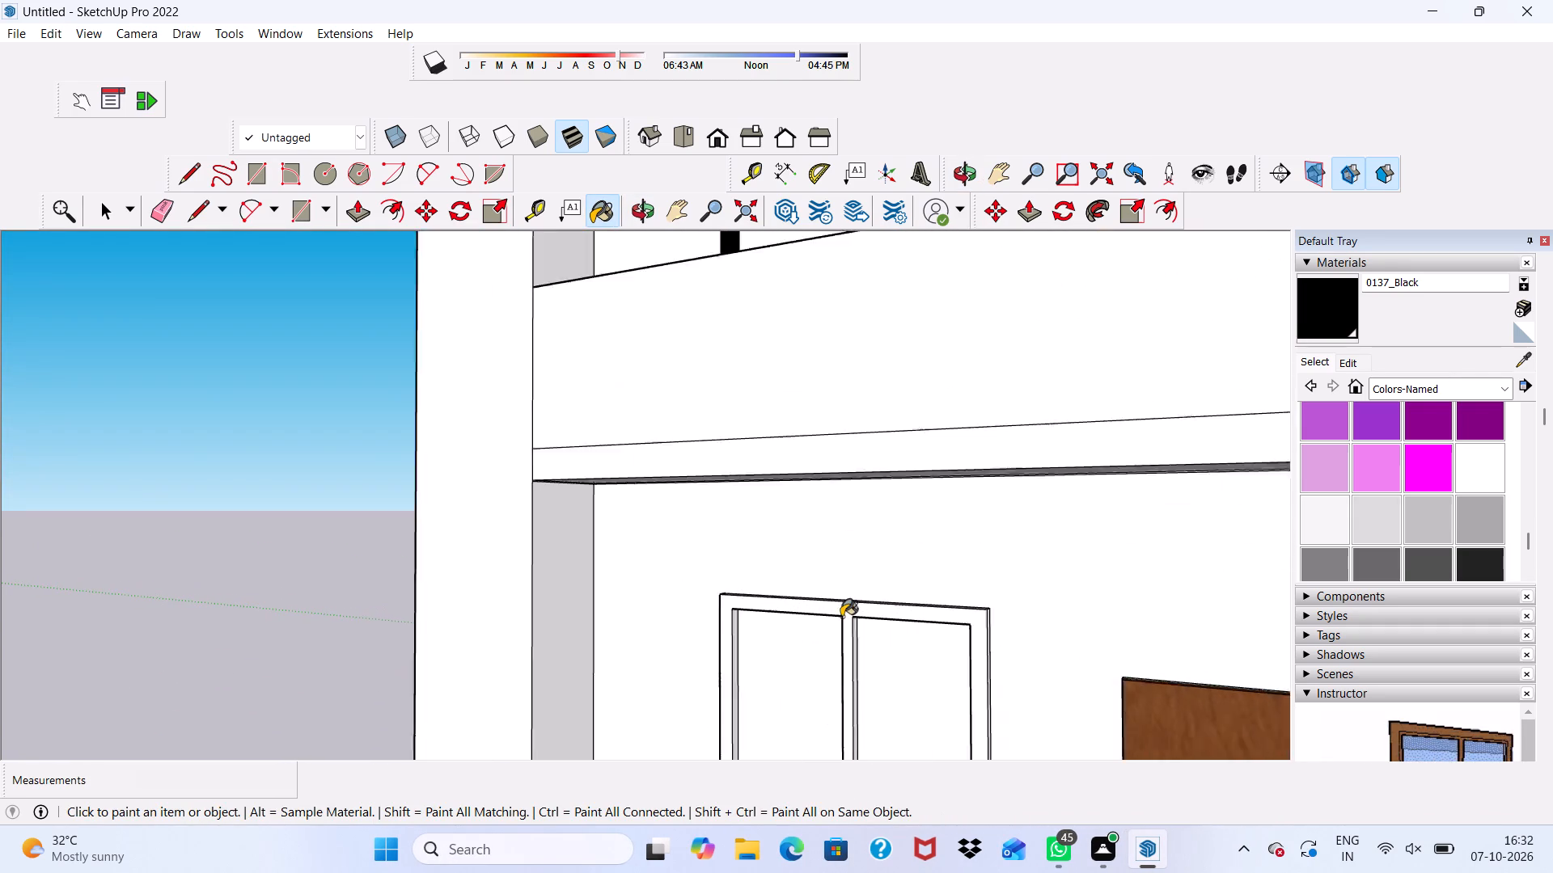
{"action": "scroll", "coordinate": [841, 617], "scroll_direction": "up", "scroll_amount": 1}
{"action": "left_click", "coordinate": [843, 611]}
{"action": "scroll", "coordinate": [860, 619], "scroll_direction": "up", "scroll_amount": 9}
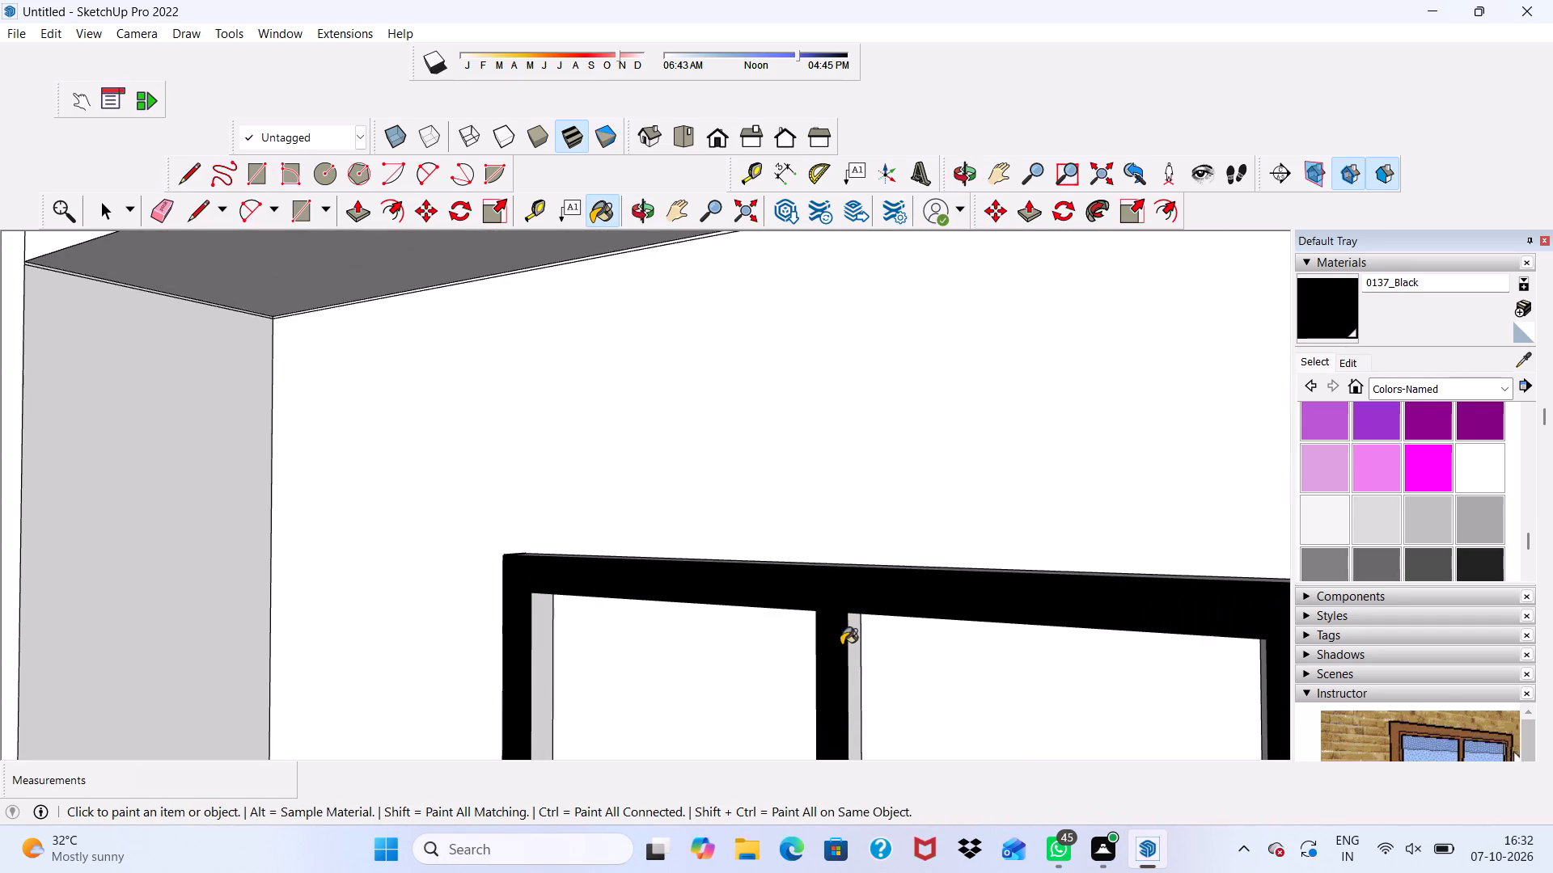
{"action": "left_click", "coordinate": [853, 645]}
{"action": "middle_click_drag", "start_coordinate": [849, 545], "coordinate": [863, 646]}
{"action": "scroll", "coordinate": [863, 647], "scroll_direction": "up", "scroll_amount": 4}
{"action": "left_click_drag", "start_coordinate": [883, 672], "coordinate": [889, 684]}
Paint both jambs' inner faces and the mullion's left side of the end bay's lowest balcony window 0137_Black.
{"action": "scroll", "coordinate": [878, 629], "scroll_direction": "down", "scroll_amount": 8}
{"action": "scroll", "coordinate": [520, 760], "scroll_direction": "up", "scroll_amount": 3}
{"action": "scroll", "coordinate": [696, 601], "scroll_direction": "up", "scroll_amount": 3}
{"action": "left_click", "coordinate": [696, 601]}
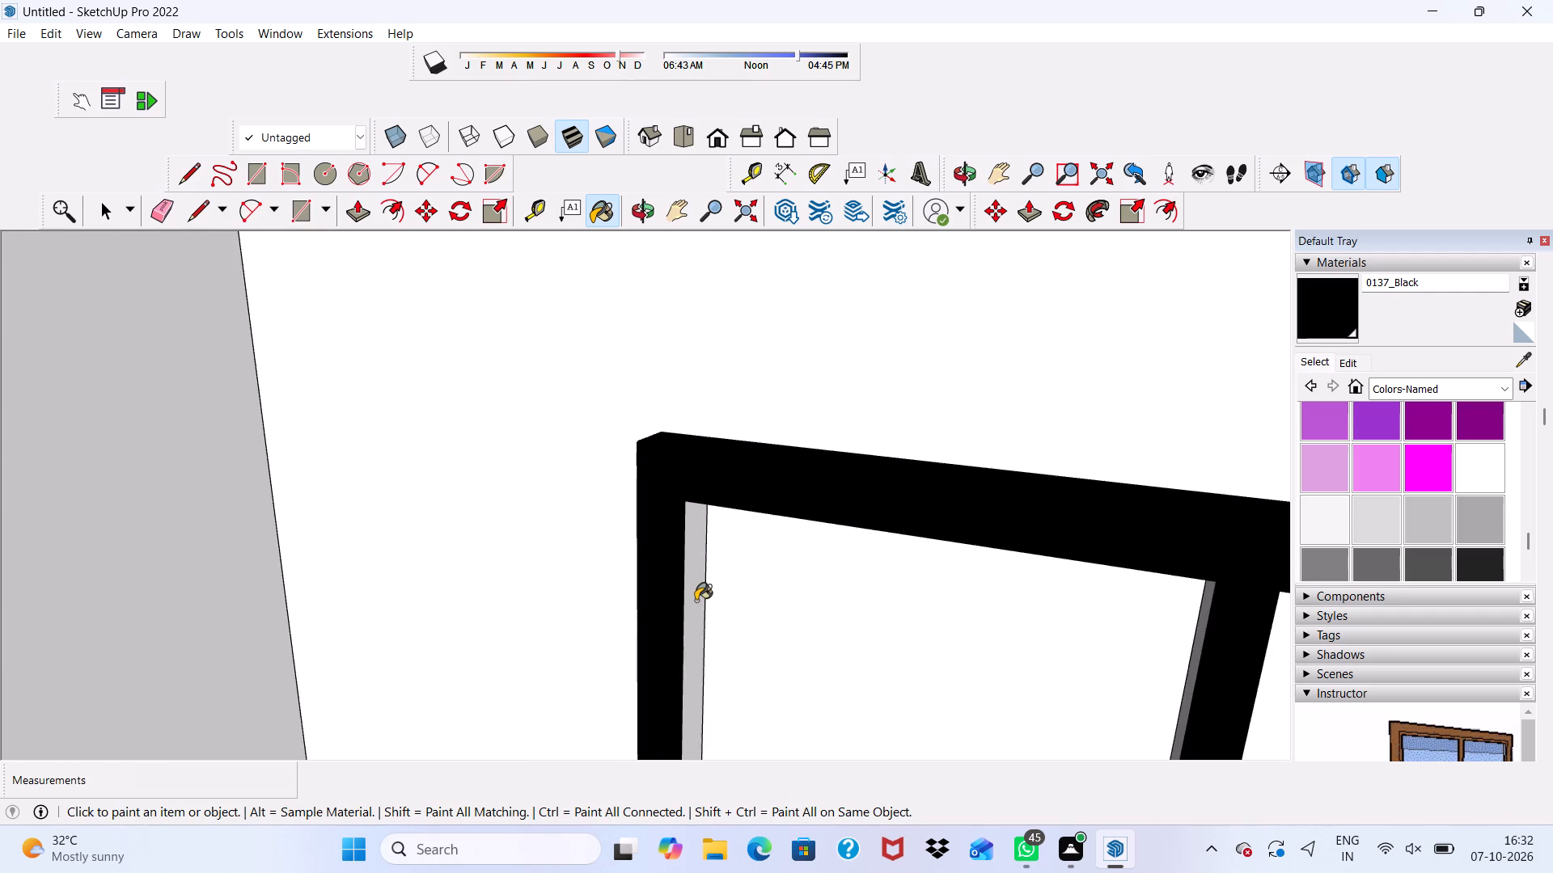
{"action": "scroll", "coordinate": [692, 599], "scroll_direction": "down", "scroll_amount": 7}
{"action": "middle_click_drag", "start_coordinate": [743, 571], "coordinate": [941, 528]}
{"action": "scroll", "coordinate": [1005, 560], "scroll_direction": "up", "scroll_amount": 3}
{"action": "left_click", "coordinate": [984, 535]}
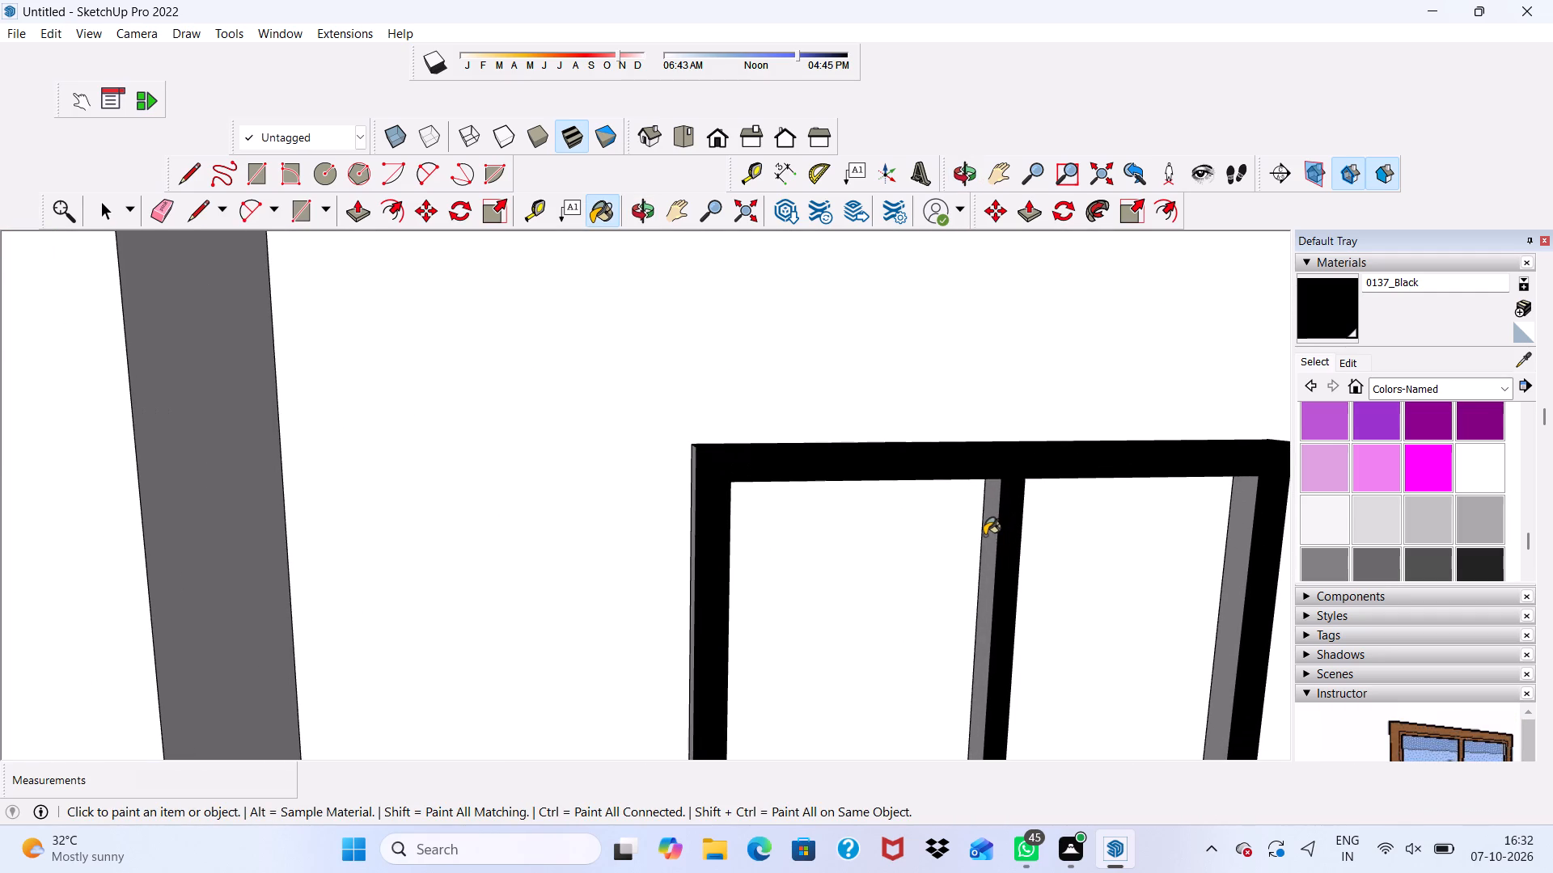
{"action": "scroll", "coordinate": [1207, 581], "scroll_direction": "up", "scroll_amount": 1}
{"action": "left_click", "coordinate": [1232, 536]}
{"action": "scroll", "coordinate": [1234, 532], "scroll_direction": "down", "scroll_amount": 5}
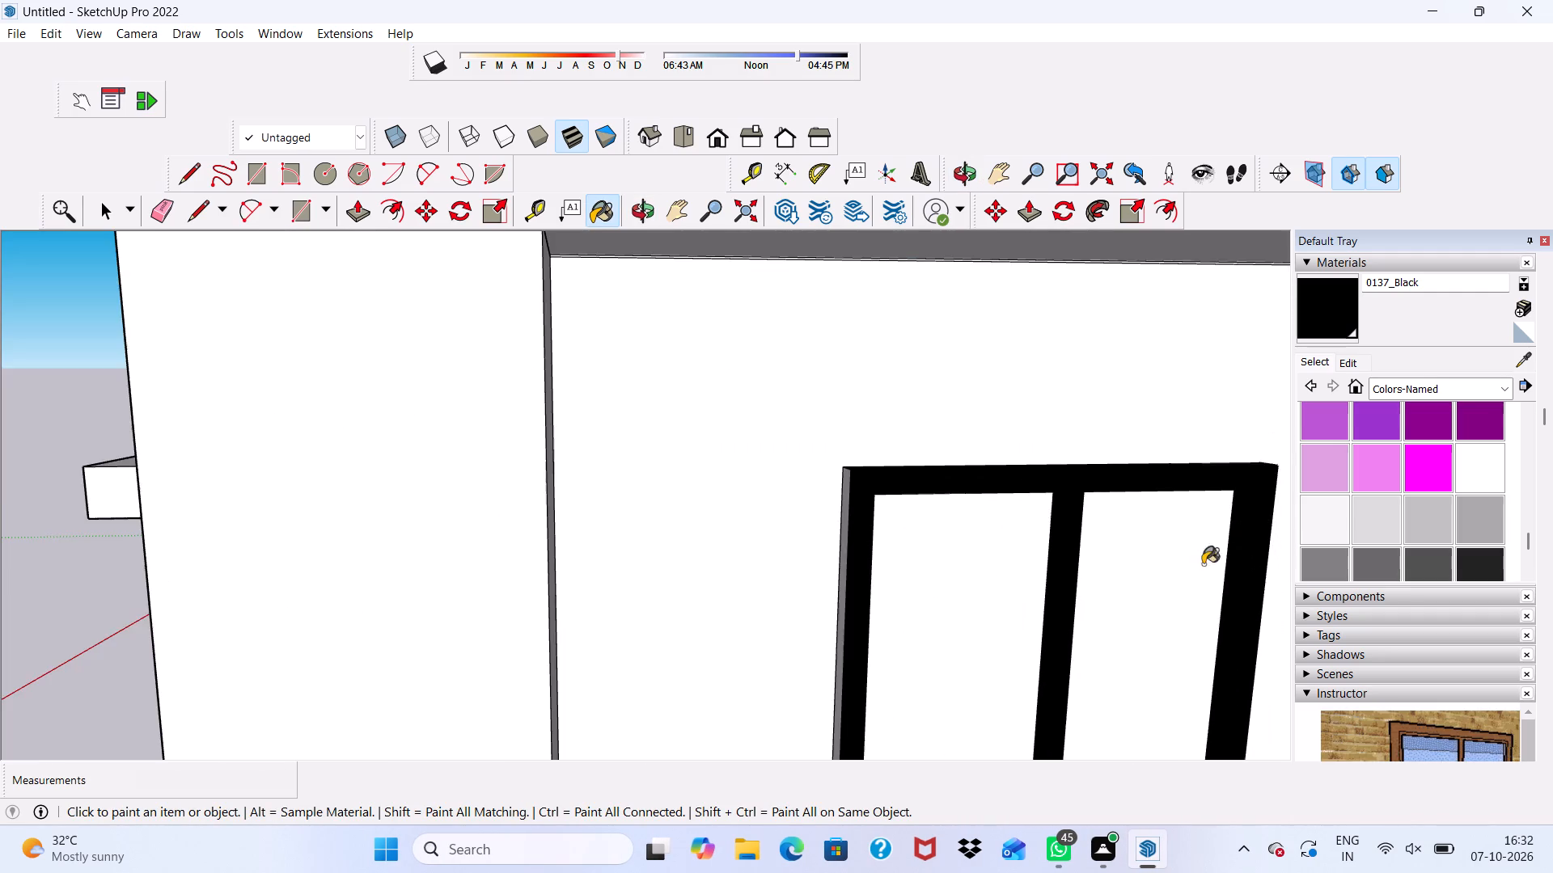
Paint the outer left and right sides of this lowest balcony window's frame 0137_Black.
{"action": "scroll", "coordinate": [810, 601], "scroll_direction": "up", "scroll_amount": 7}
{"action": "left_click", "coordinate": [846, 532]}
{"action": "scroll", "coordinate": [846, 531], "scroll_direction": "down", "scroll_amount": 5}
{"action": "scroll", "coordinate": [836, 484], "scroll_direction": "up", "scroll_amount": 2}
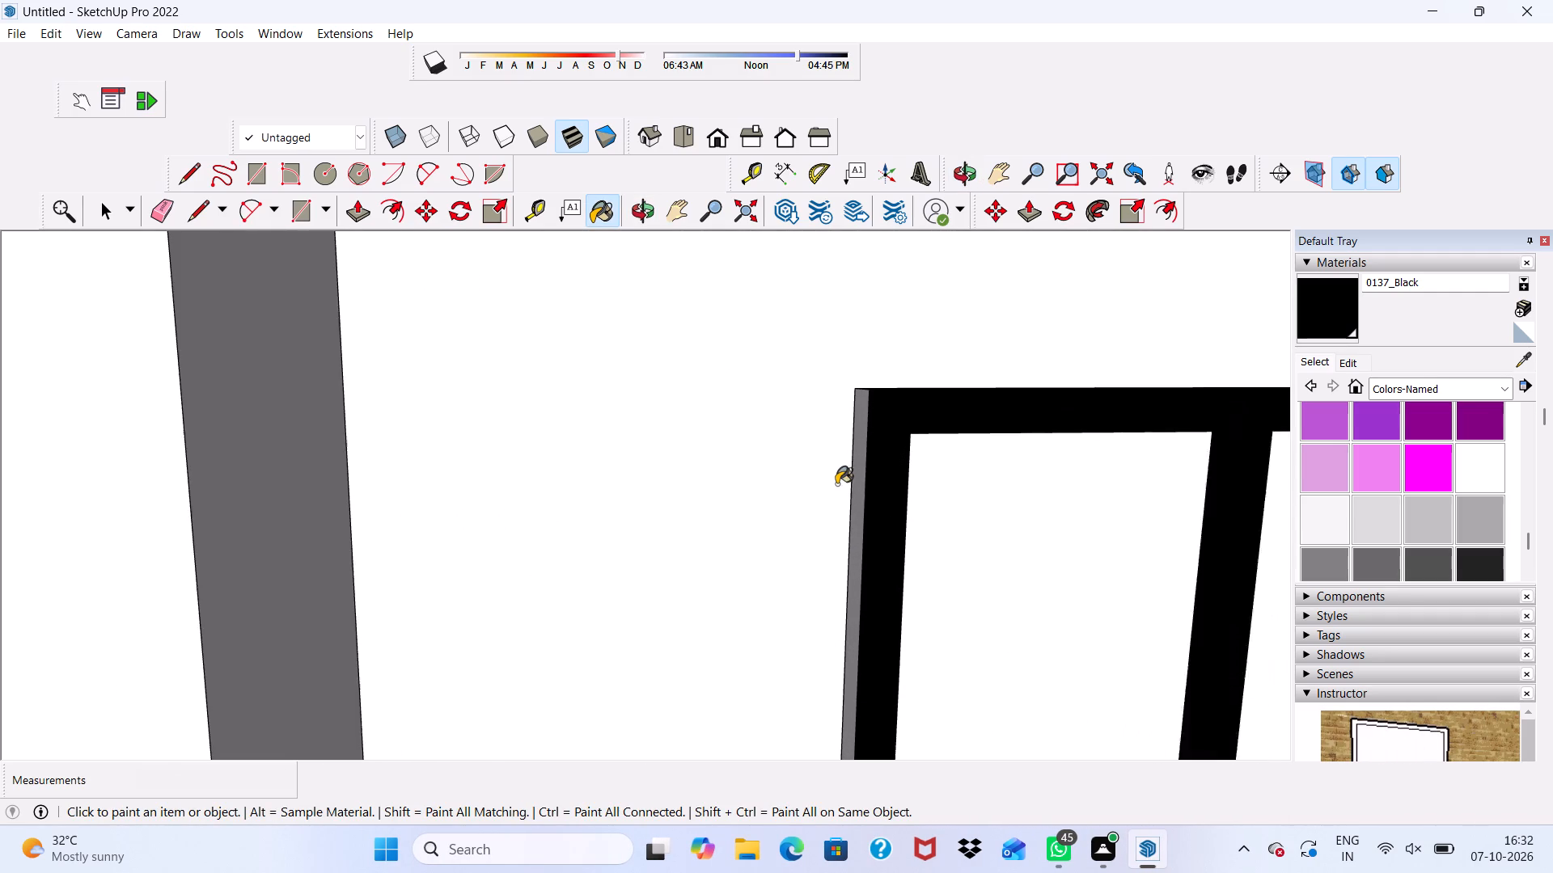
{"action": "scroll", "coordinate": [836, 484], "scroll_direction": "up", "scroll_amount": 2}
{"action": "left_click", "coordinate": [866, 460]}
{"action": "scroll", "coordinate": [845, 458], "scroll_direction": "down", "scroll_amount": 8}
{"action": "middle_click_drag", "start_coordinate": [1036, 488], "coordinate": [1018, 493]}
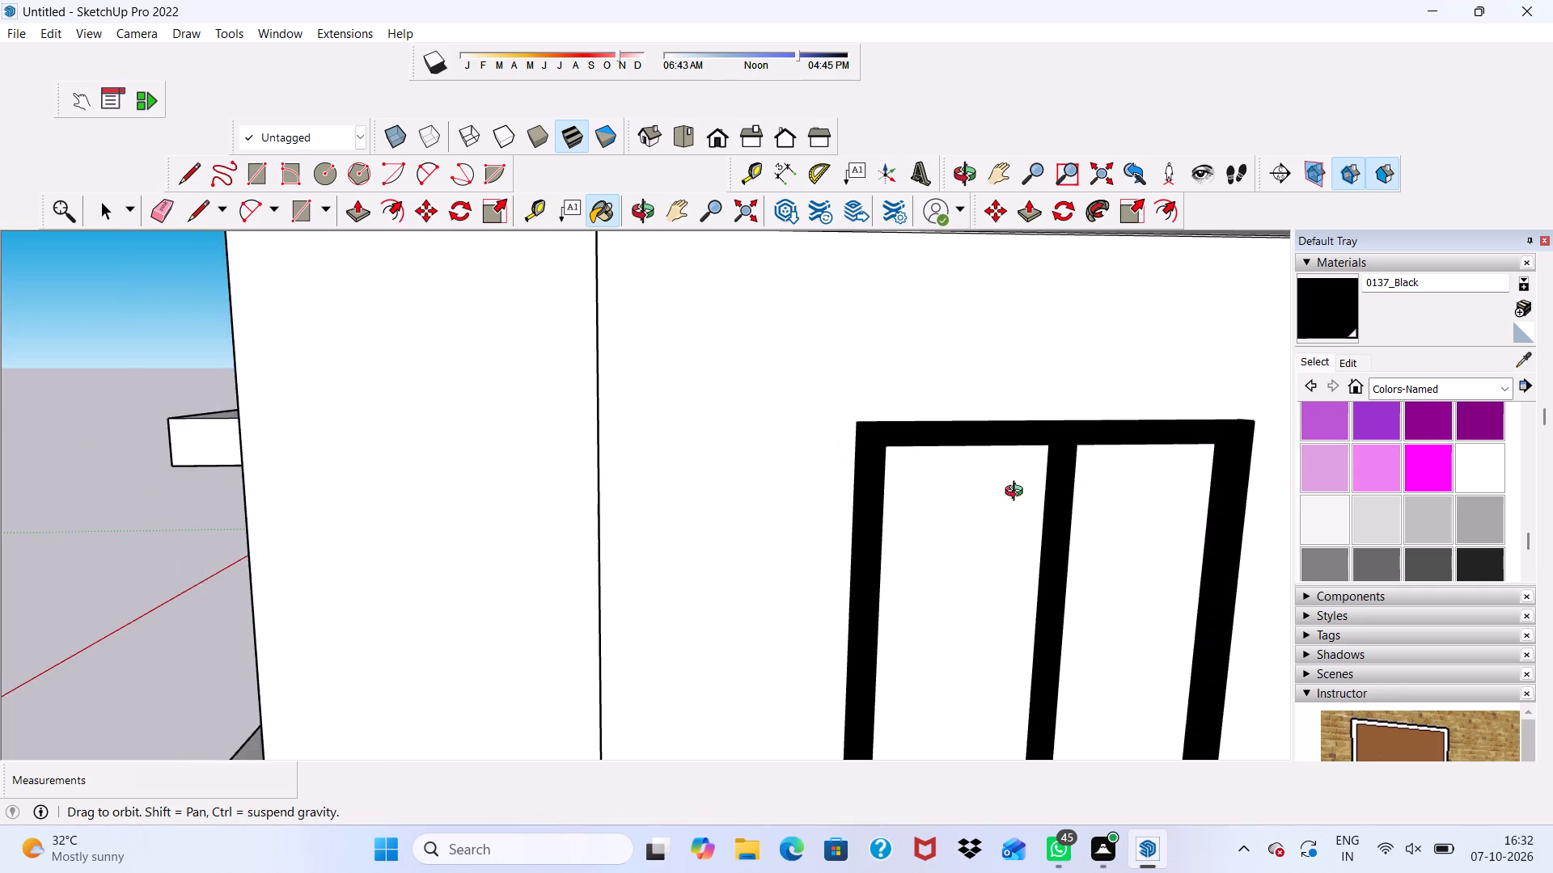
{"action": "middle_click_drag", "start_coordinate": [1018, 493], "coordinate": [619, 505]}
{"action": "scroll", "coordinate": [698, 621], "scroll_direction": "up", "scroll_amount": 2}
{"action": "left_click", "coordinate": [636, 571]}
{"action": "scroll", "coordinate": [655, 527], "scroll_direction": "down", "scroll_amount": 4}
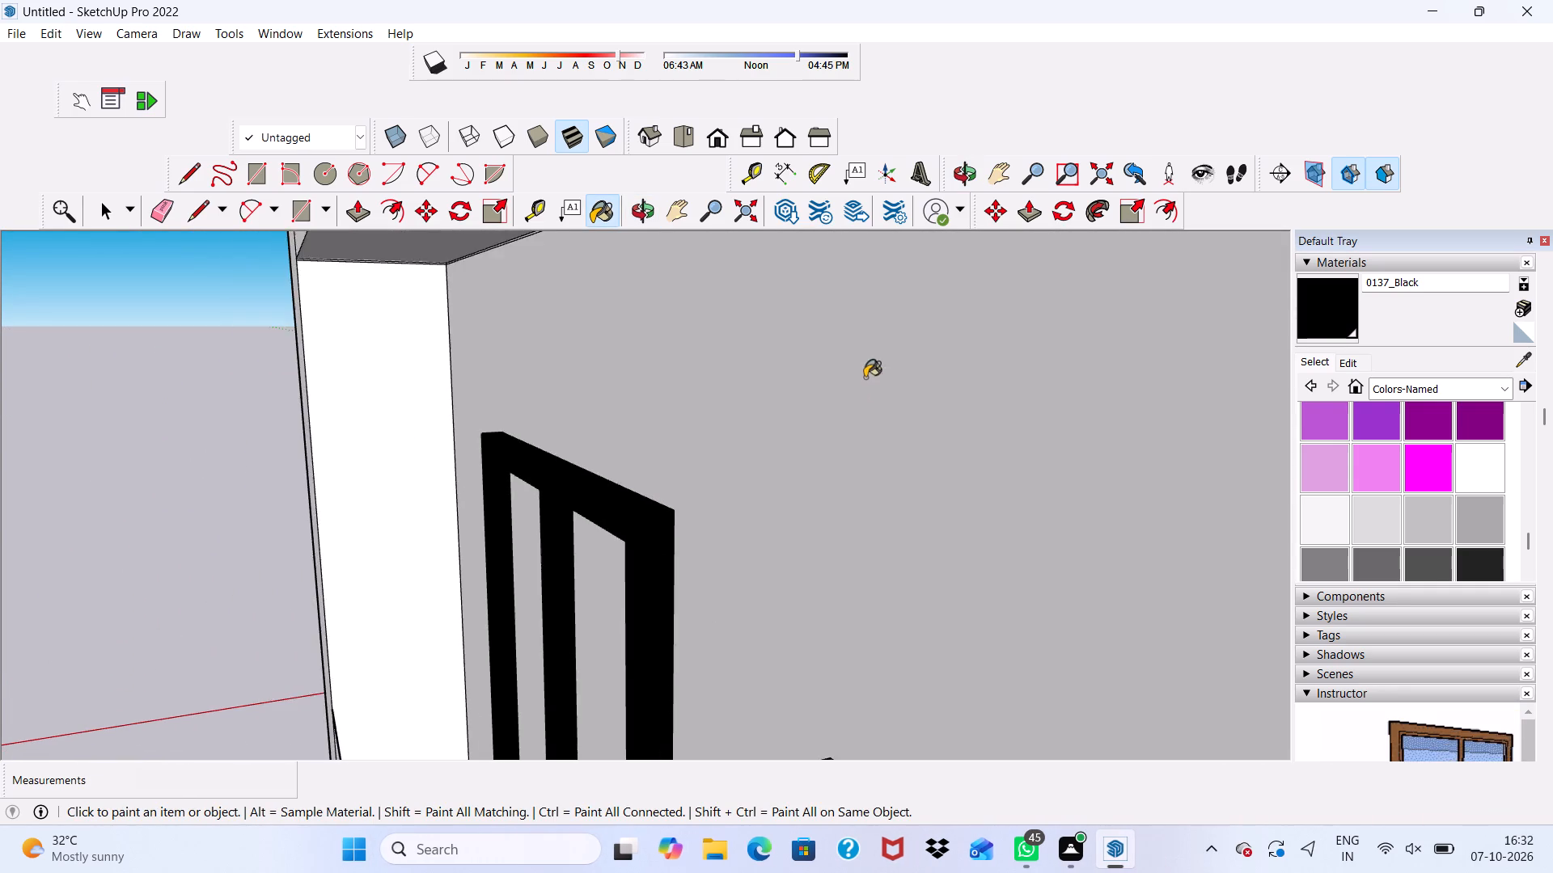
Paint the bottom rail's upper faces in both panes of the end bay's lowest balcony window 0137_Black.
{"action": "scroll", "coordinate": [865, 377], "scroll_direction": "down", "scroll_amount": 15}
{"action": "scroll", "coordinate": [823, 785], "scroll_direction": "up", "scroll_amount": 10}
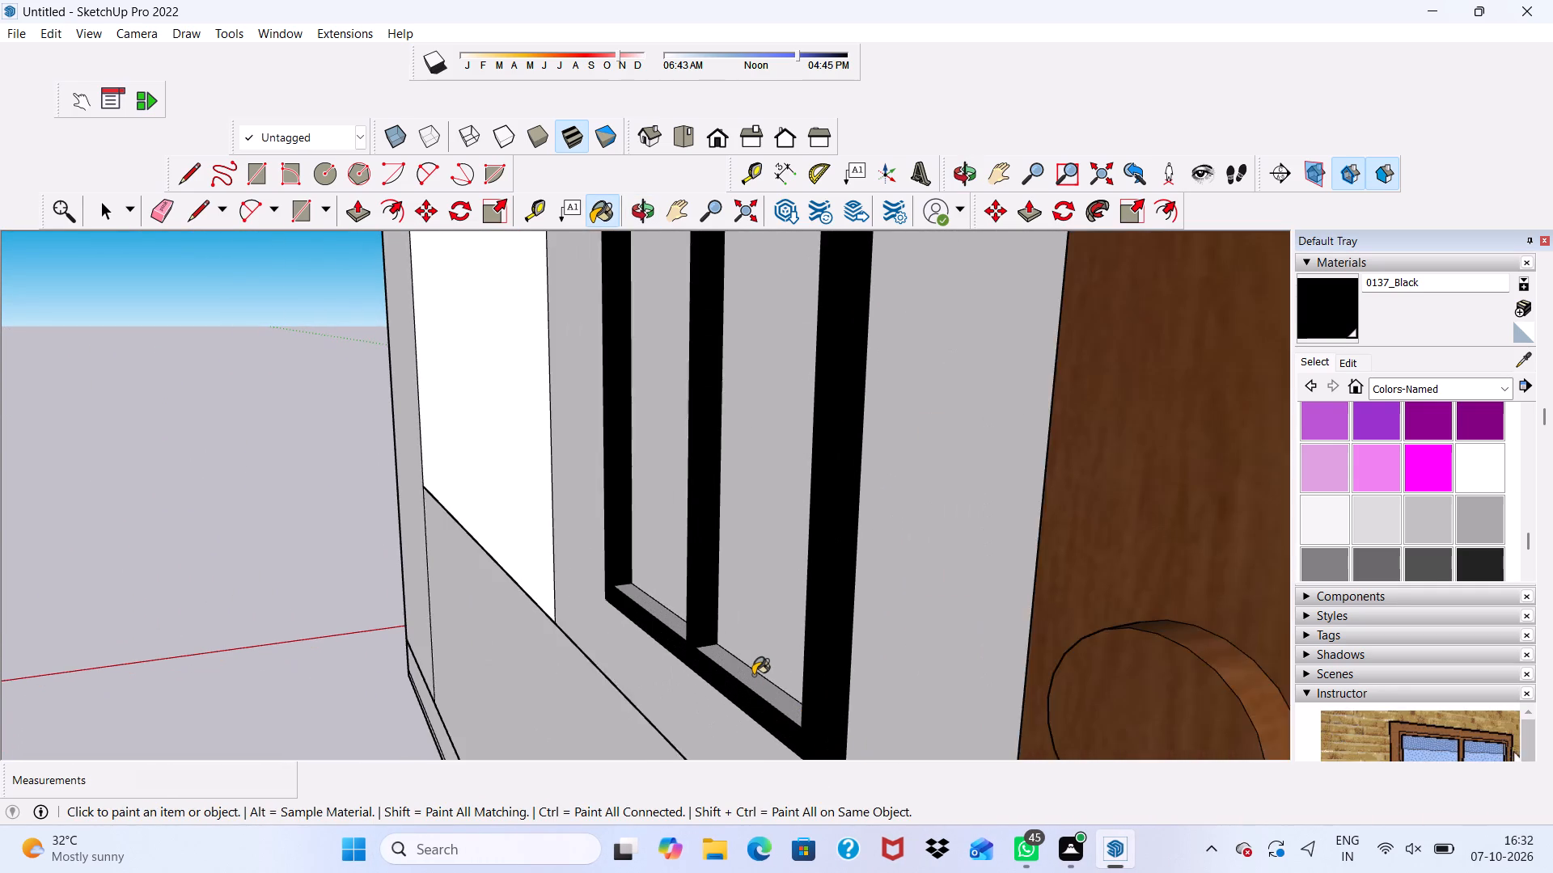
{"action": "scroll", "coordinate": [753, 675], "scroll_direction": "up", "scroll_amount": 2}
{"action": "left_click", "coordinate": [753, 675]}
{"action": "left_click", "coordinate": [633, 597]}
{"action": "scroll", "coordinate": [700, 658], "scroll_direction": "down", "scroll_amount": 3}
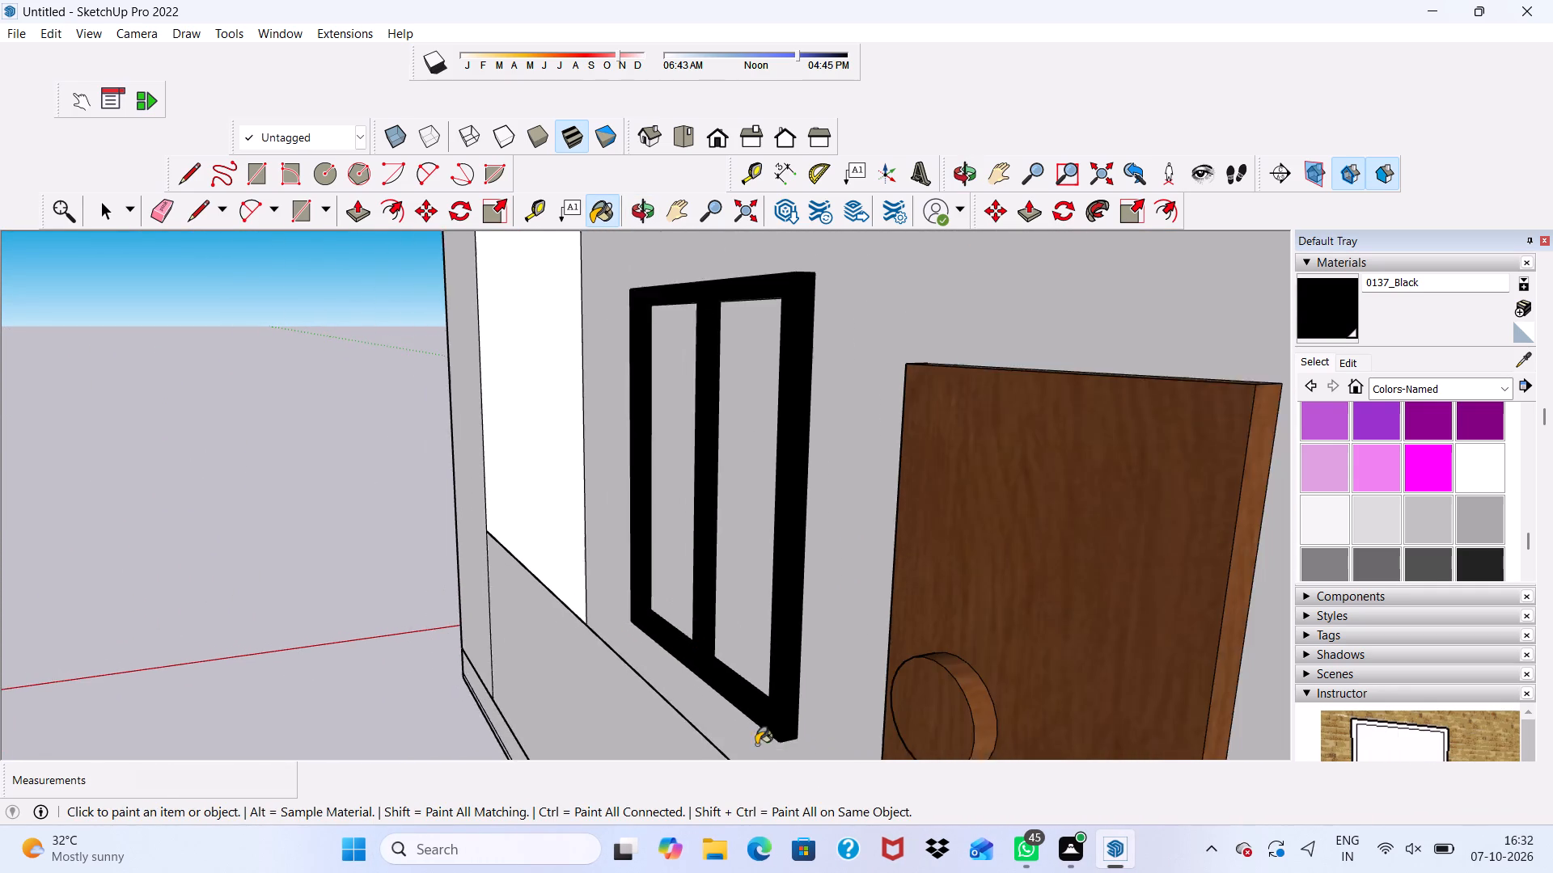
{"action": "scroll", "coordinate": [756, 744], "scroll_direction": "down", "scroll_amount": 6}
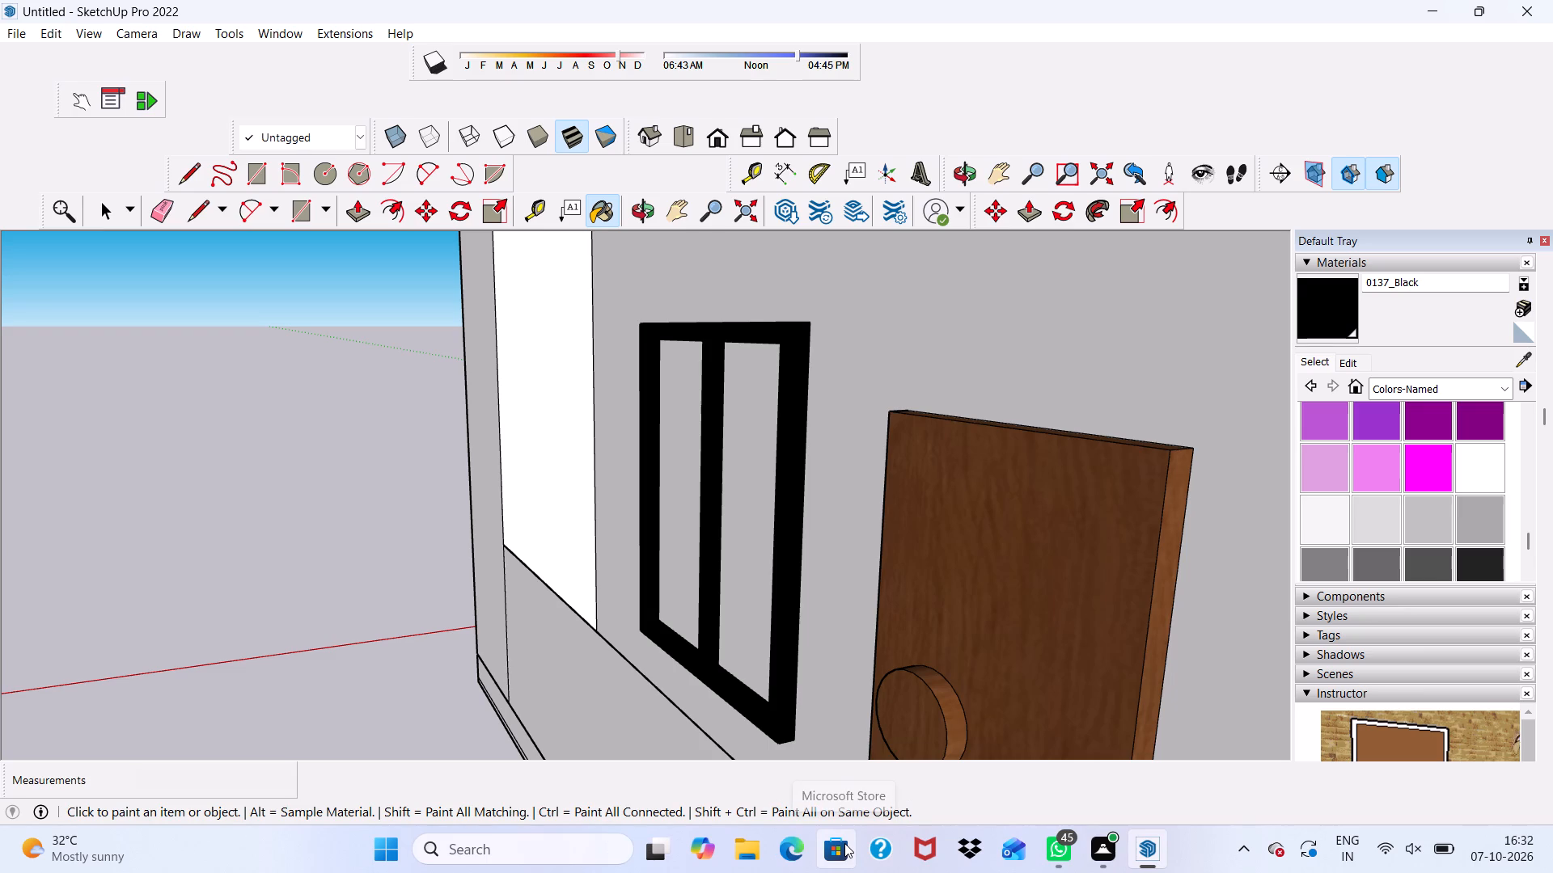
{"action": "scroll", "coordinate": [1380, 794], "scroll_direction": "down", "scroll_amount": 4}
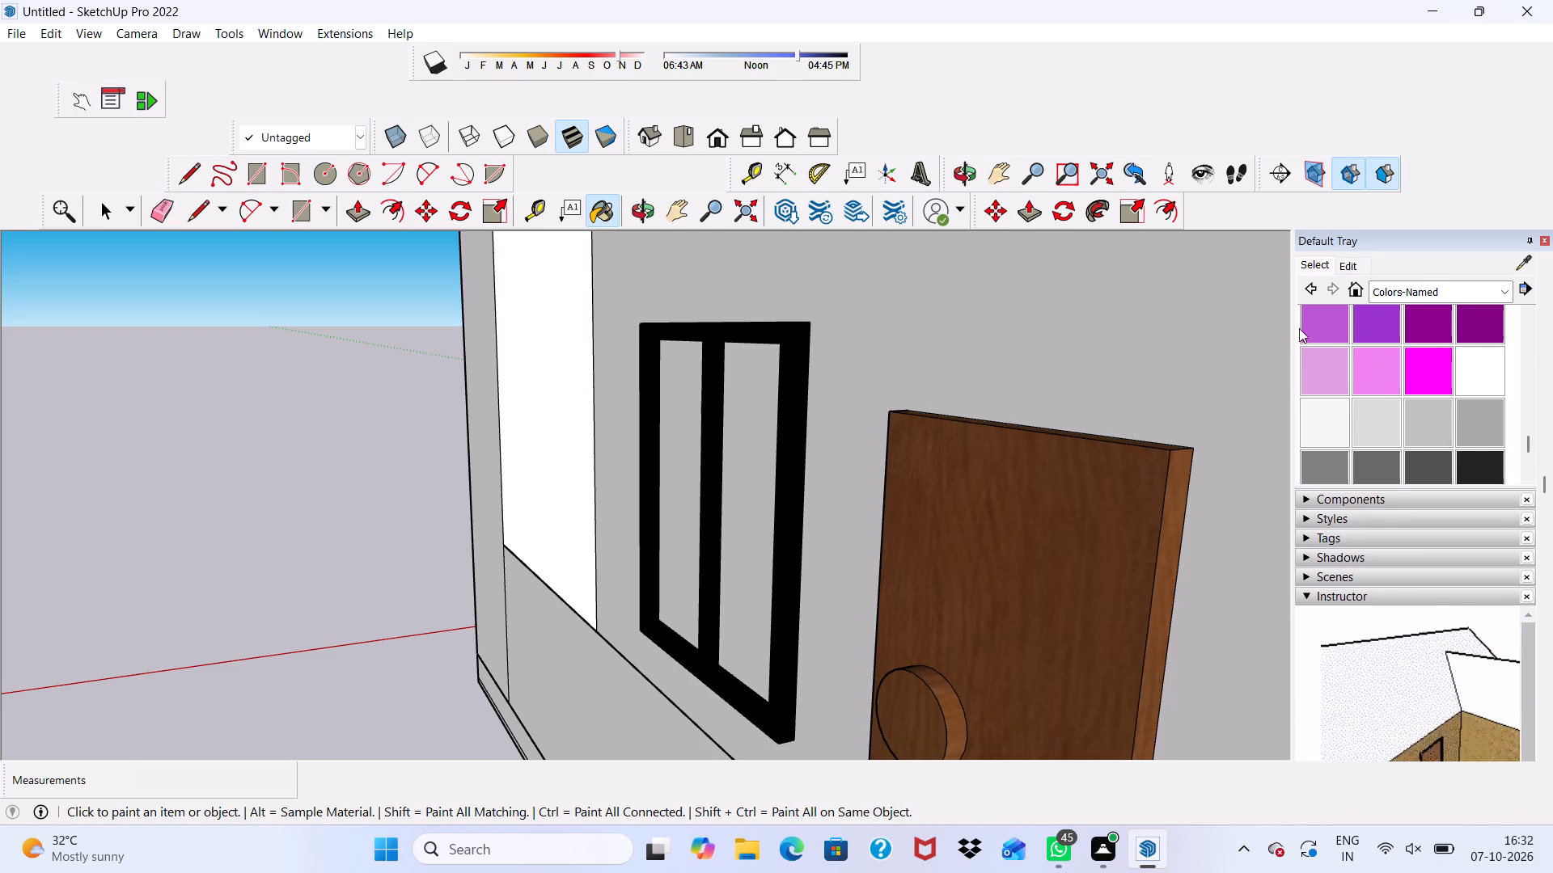
Paint the front face and outer top edge of the lowest balcony window in the second bay 0137_Black.
{"action": "scroll", "coordinate": [1299, 328], "scroll_direction": "down", "scroll_amount": 3}
{"action": "scroll", "coordinate": [931, 515], "scroll_direction": "down", "scroll_amount": 18}
{"action": "middle_click_drag", "start_coordinate": [961, 400], "coordinate": [1142, 444]}
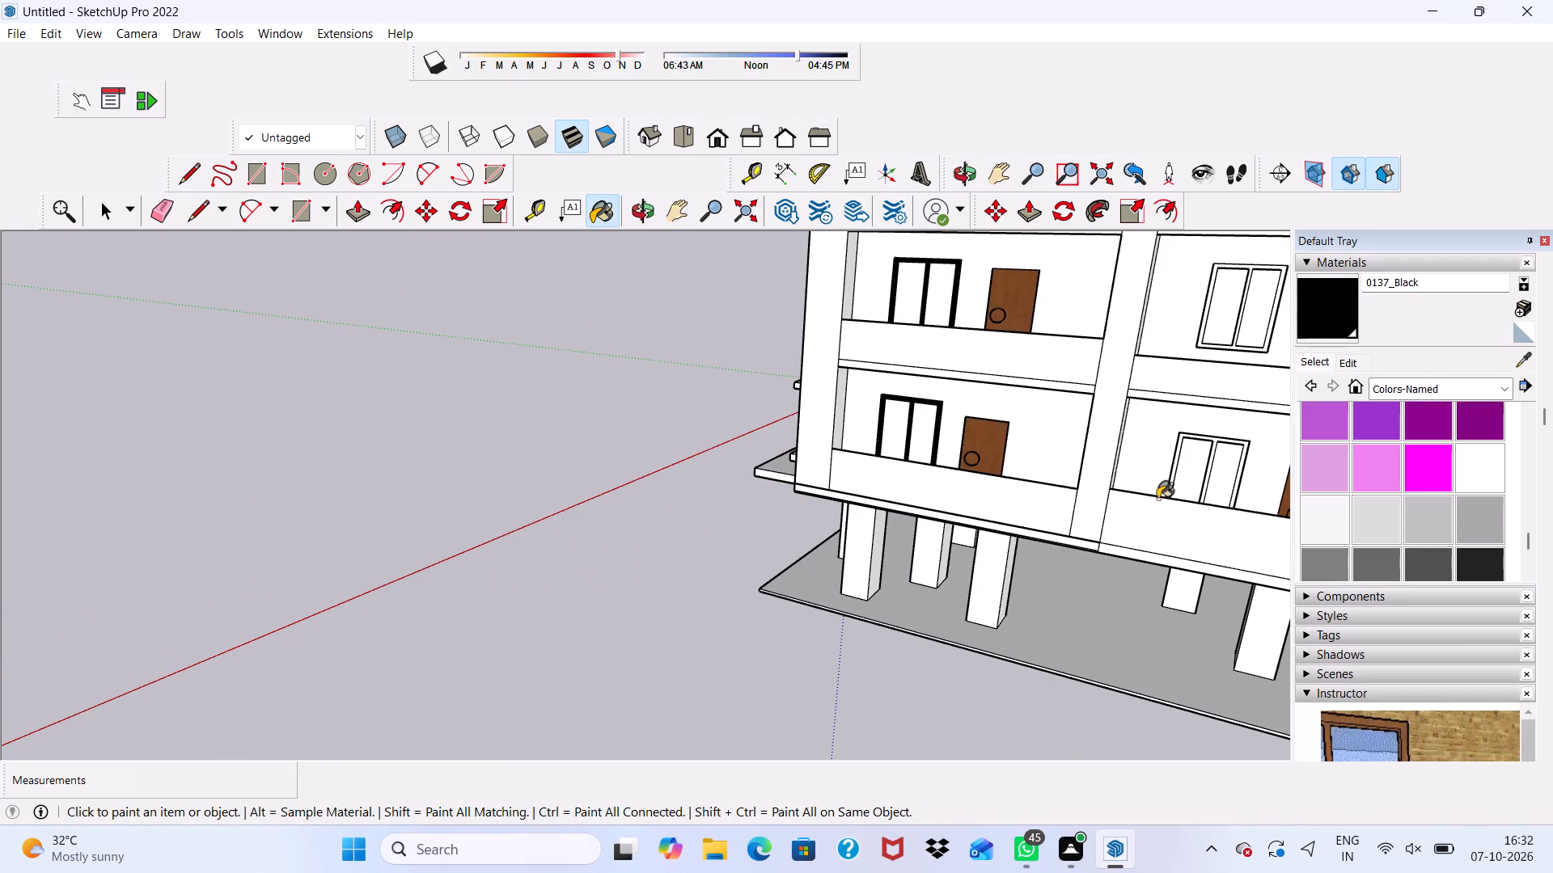
{"action": "scroll", "coordinate": [1136, 486], "scroll_direction": "down", "scroll_amount": 5}
{"action": "scroll", "coordinate": [1132, 424], "scroll_direction": "up", "scroll_amount": 6}
{"action": "scroll", "coordinate": [1087, 377], "scroll_direction": "down", "scroll_amount": 6}
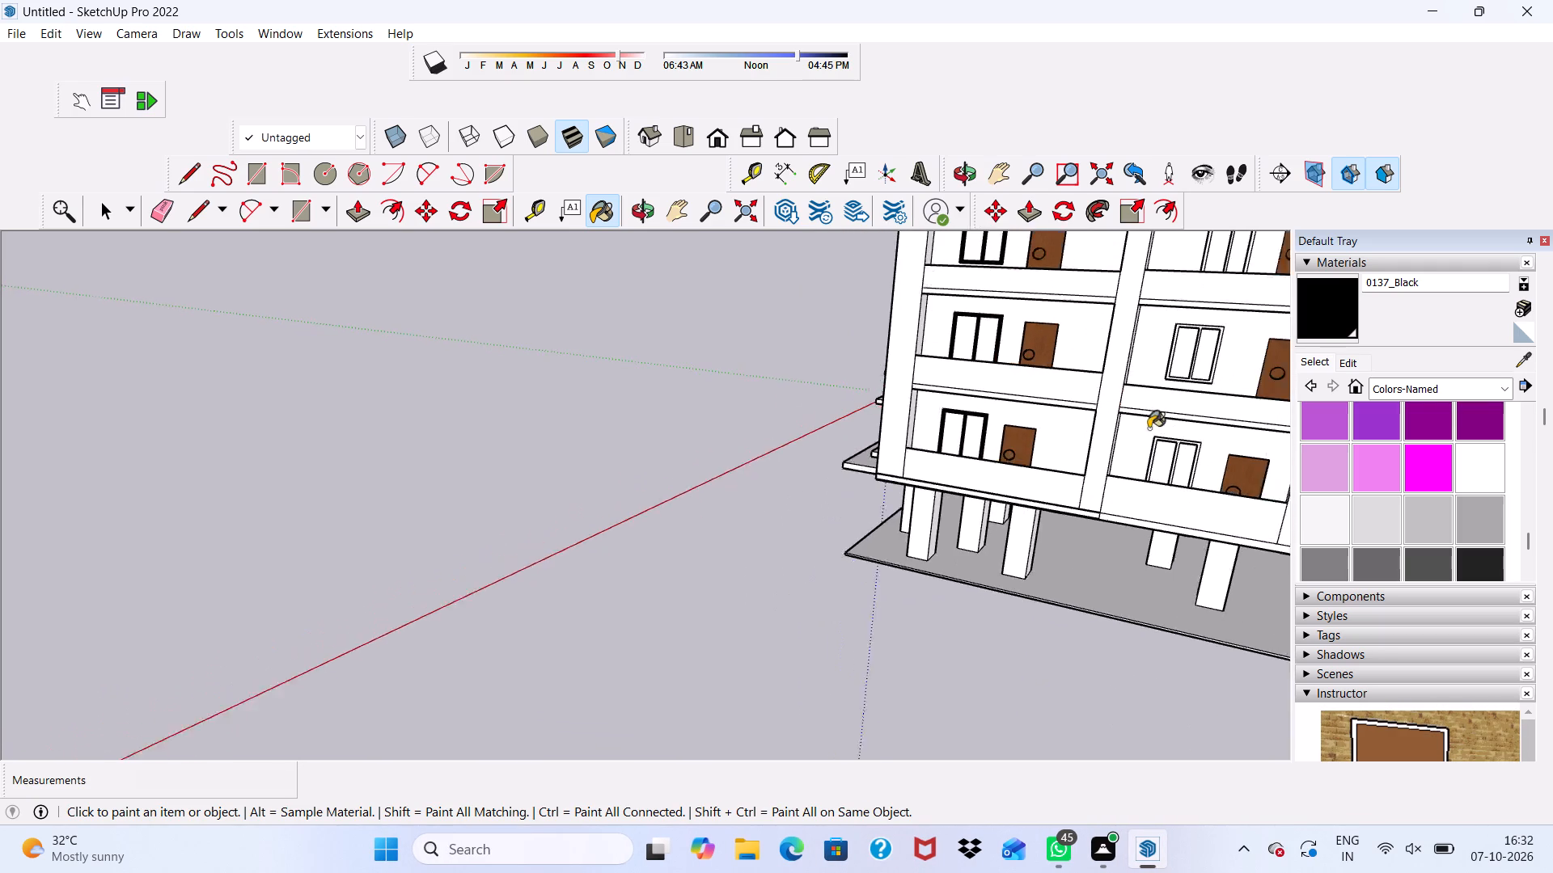
{"action": "scroll", "coordinate": [1149, 428], "scroll_direction": "down", "scroll_amount": 4}
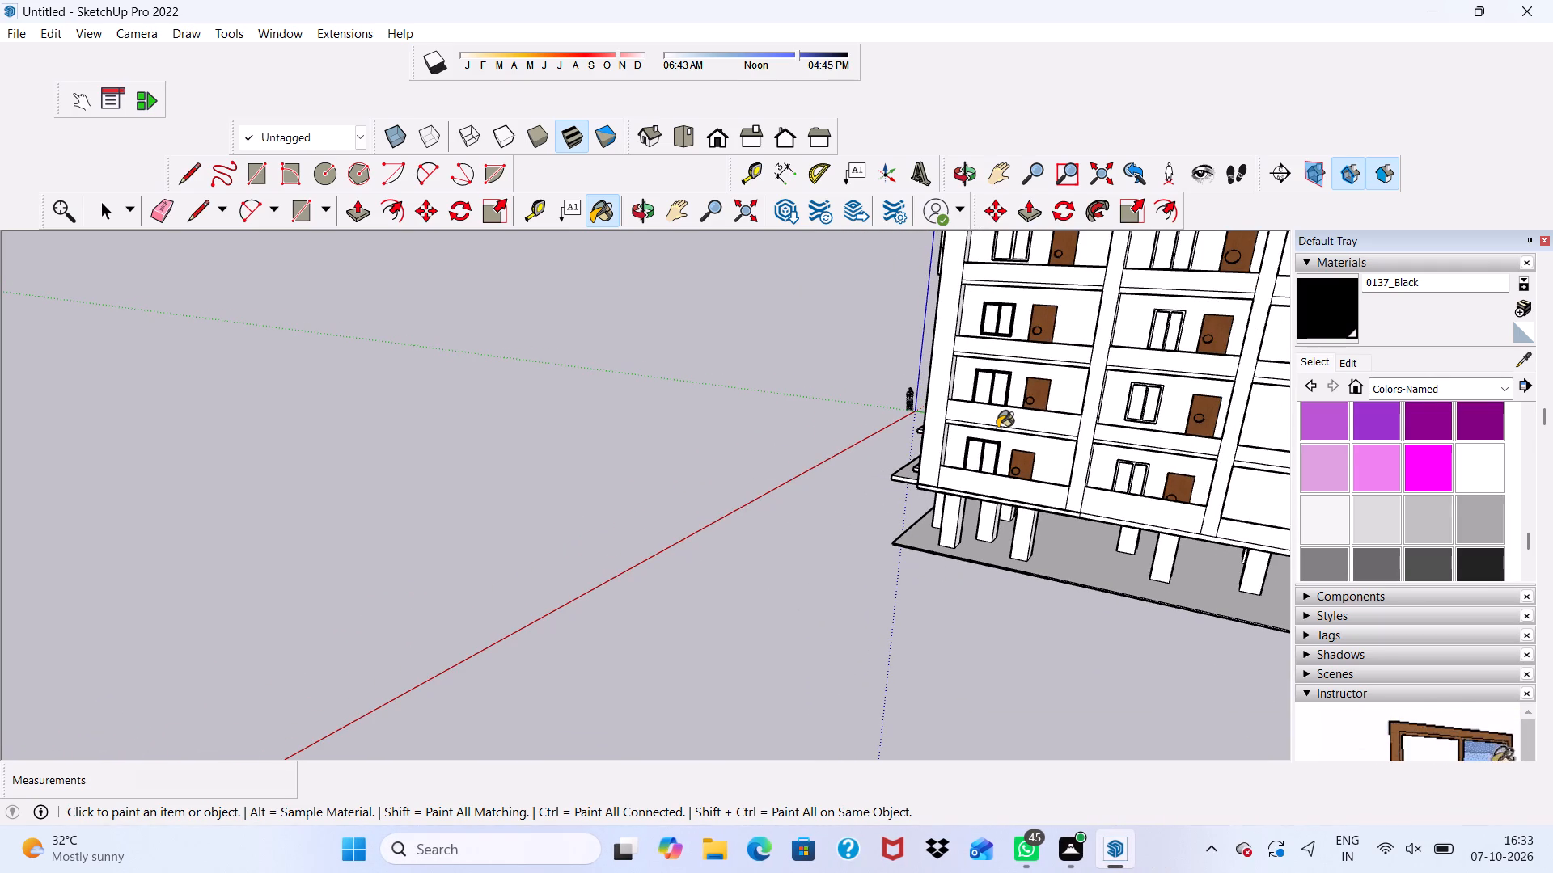
{"action": "scroll", "coordinate": [1143, 449], "scroll_direction": "up", "scroll_amount": 6}
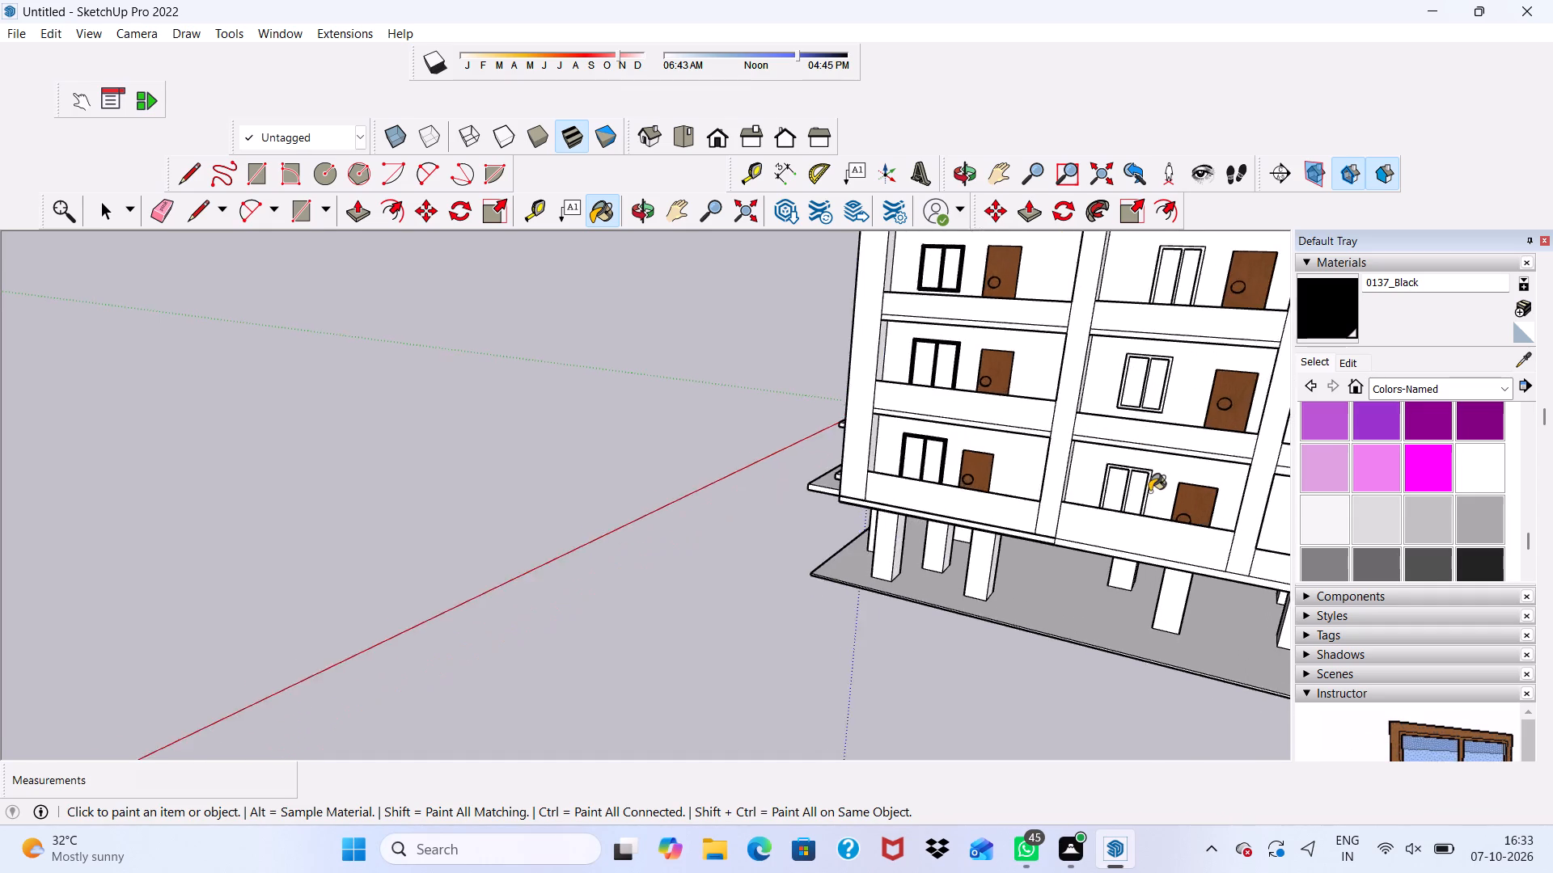
{"action": "scroll", "coordinate": [1149, 491], "scroll_direction": "up", "scroll_amount": 18}
{"action": "left_click", "coordinate": [1102, 424]}
{"action": "scroll", "coordinate": [1102, 424], "scroll_direction": "up", "scroll_amount": 5}
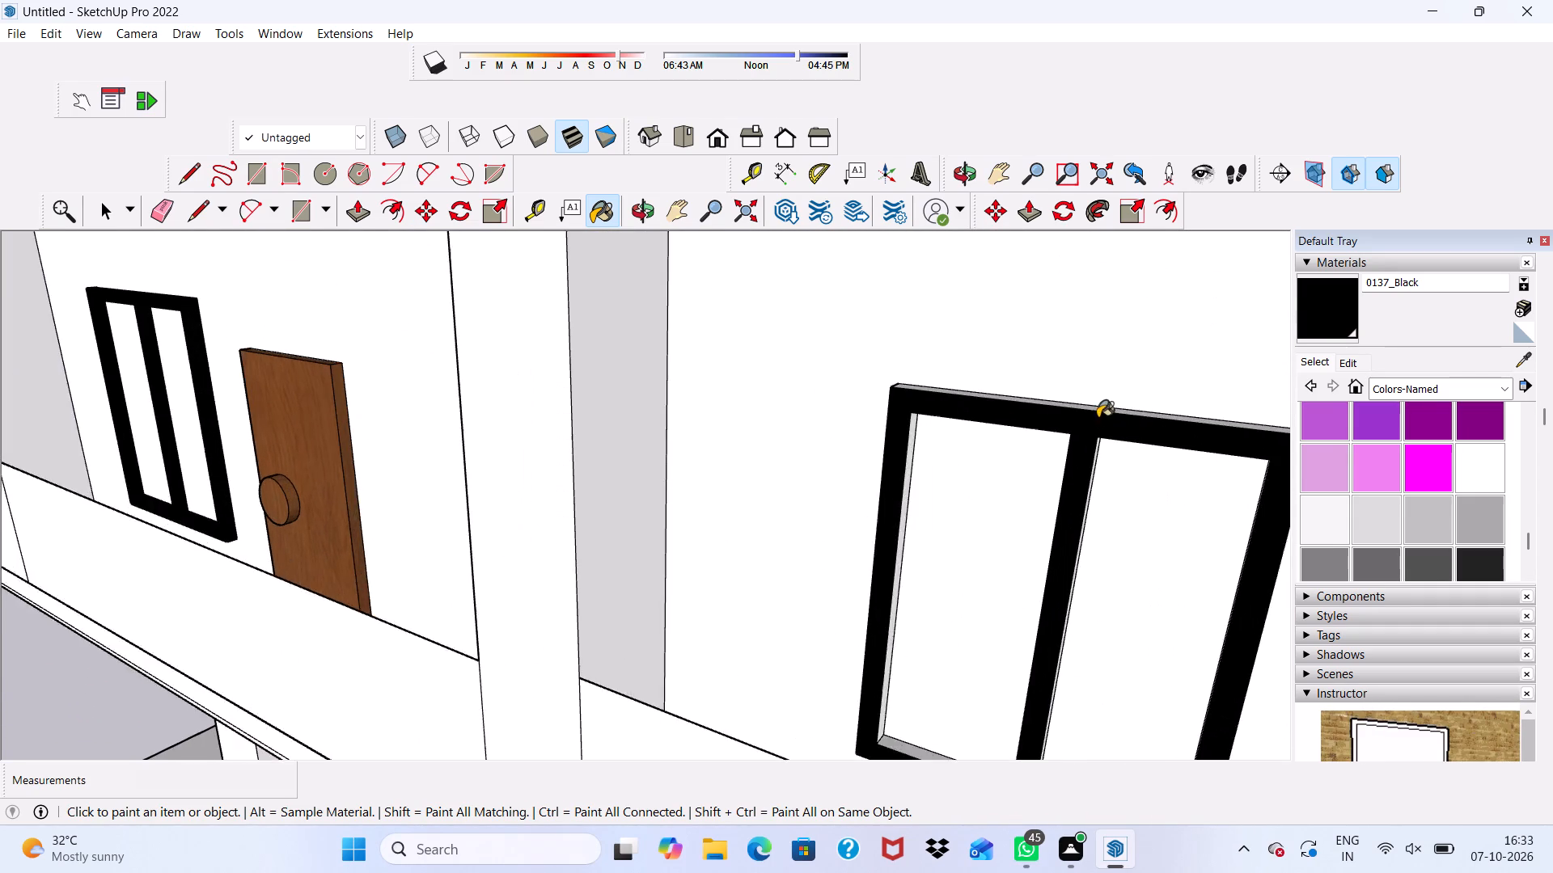
{"action": "scroll", "coordinate": [1098, 418], "scroll_direction": "up", "scroll_amount": 3}
{"action": "middle_click_drag", "start_coordinate": [1098, 409], "coordinate": [1110, 479]}
{"action": "scroll", "coordinate": [1093, 439], "scroll_direction": "up", "scroll_amount": 5}
{"action": "left_click", "coordinate": [1092, 421]}
Paint the inner faces of the left and right jambs of the second bay's lowest balcony window 0137_Black.
{"action": "scroll", "coordinate": [920, 460], "scroll_direction": "up", "scroll_amount": 5}
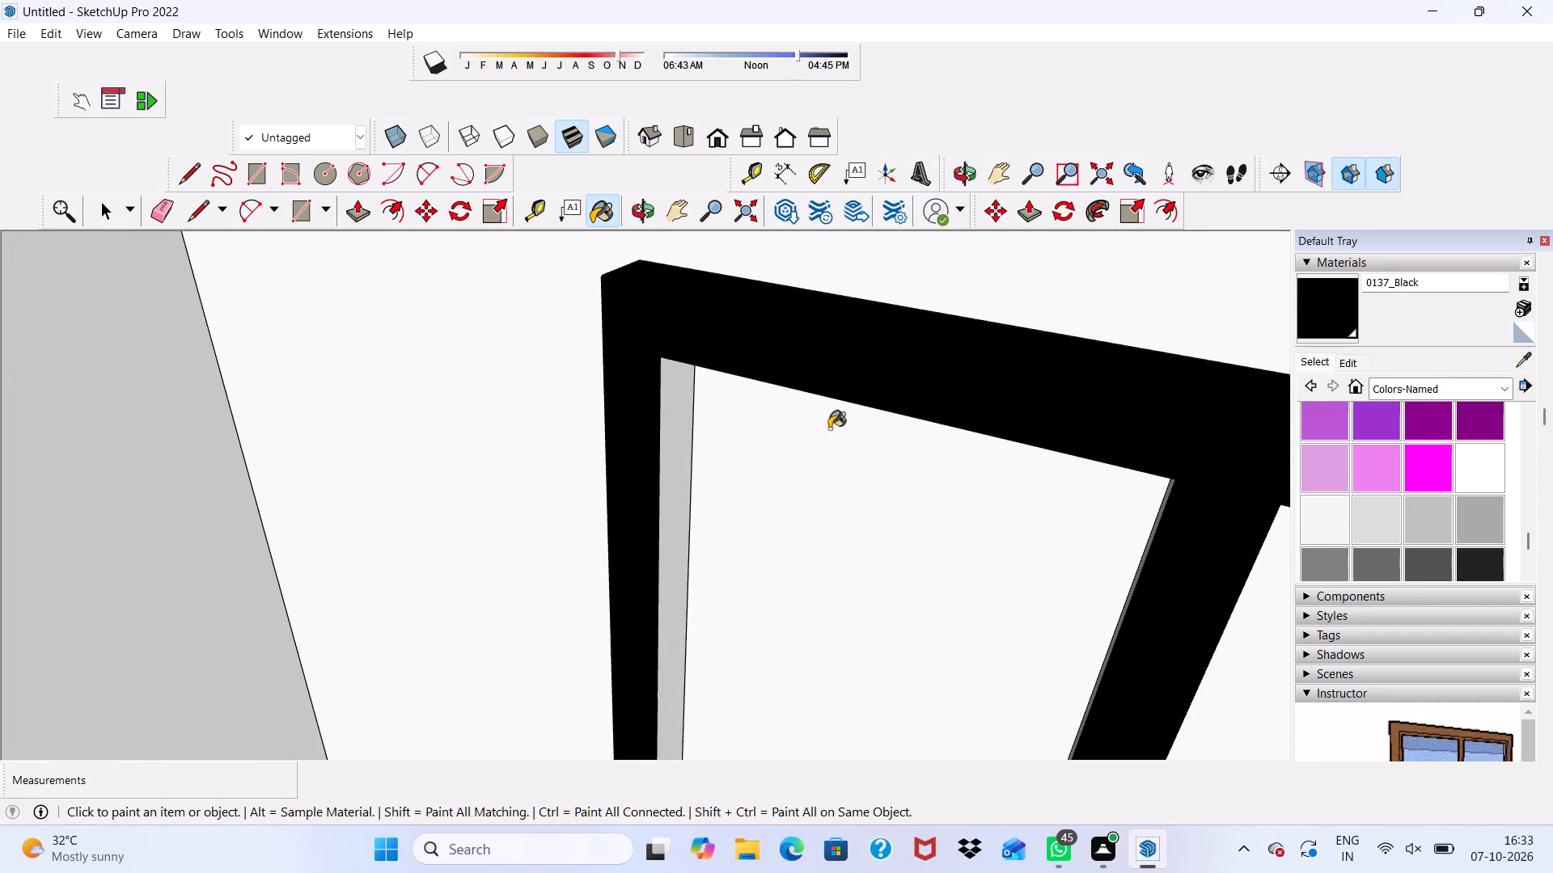
{"action": "left_click", "coordinate": [681, 441]}
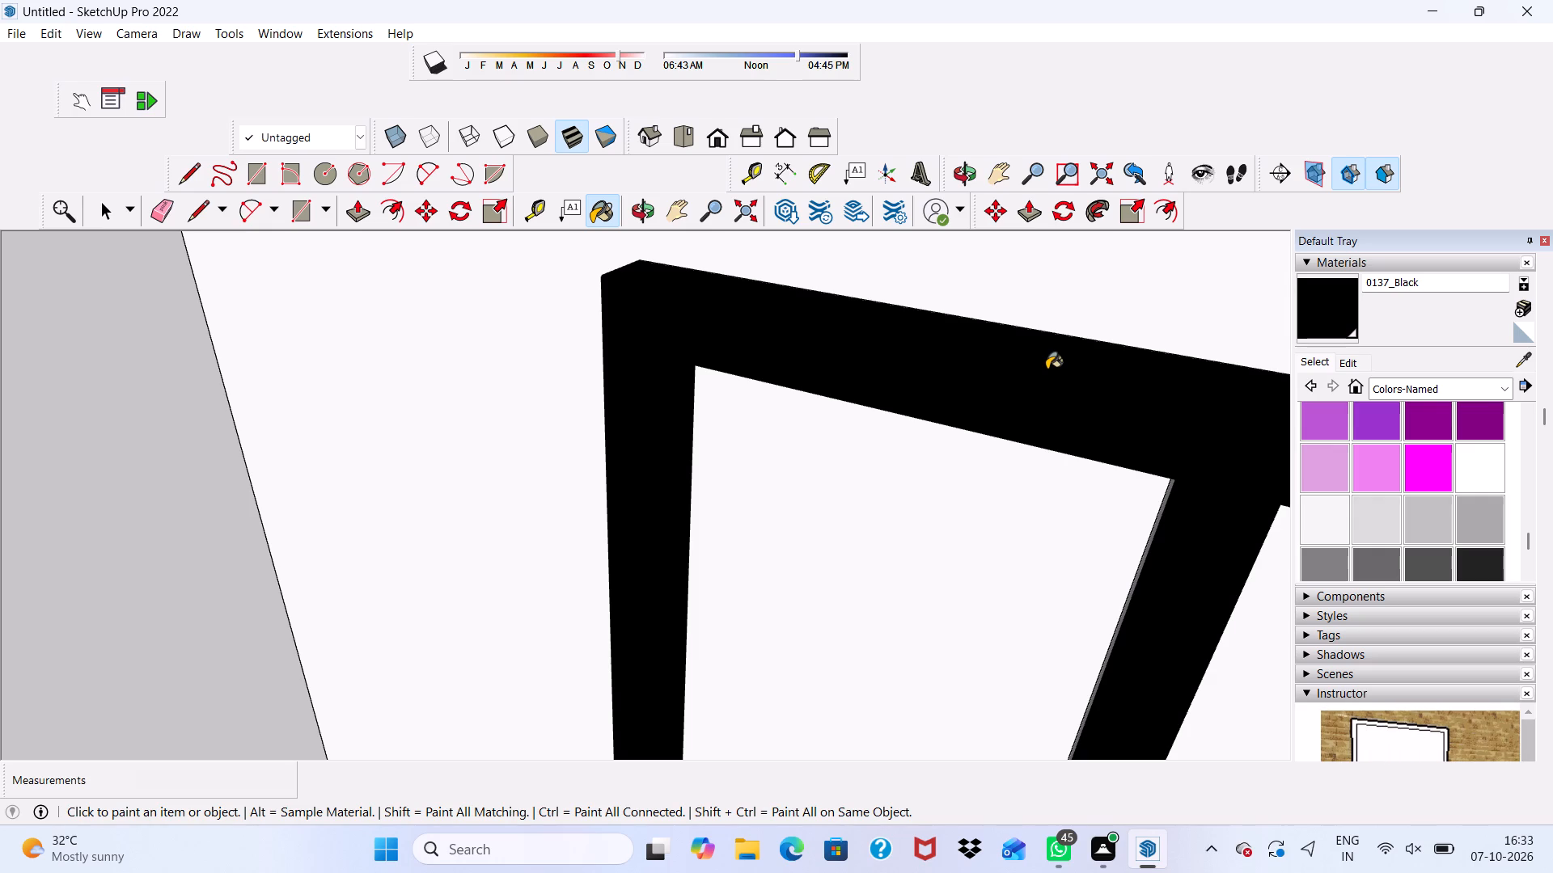
{"action": "left_click", "coordinate": [1047, 369]}
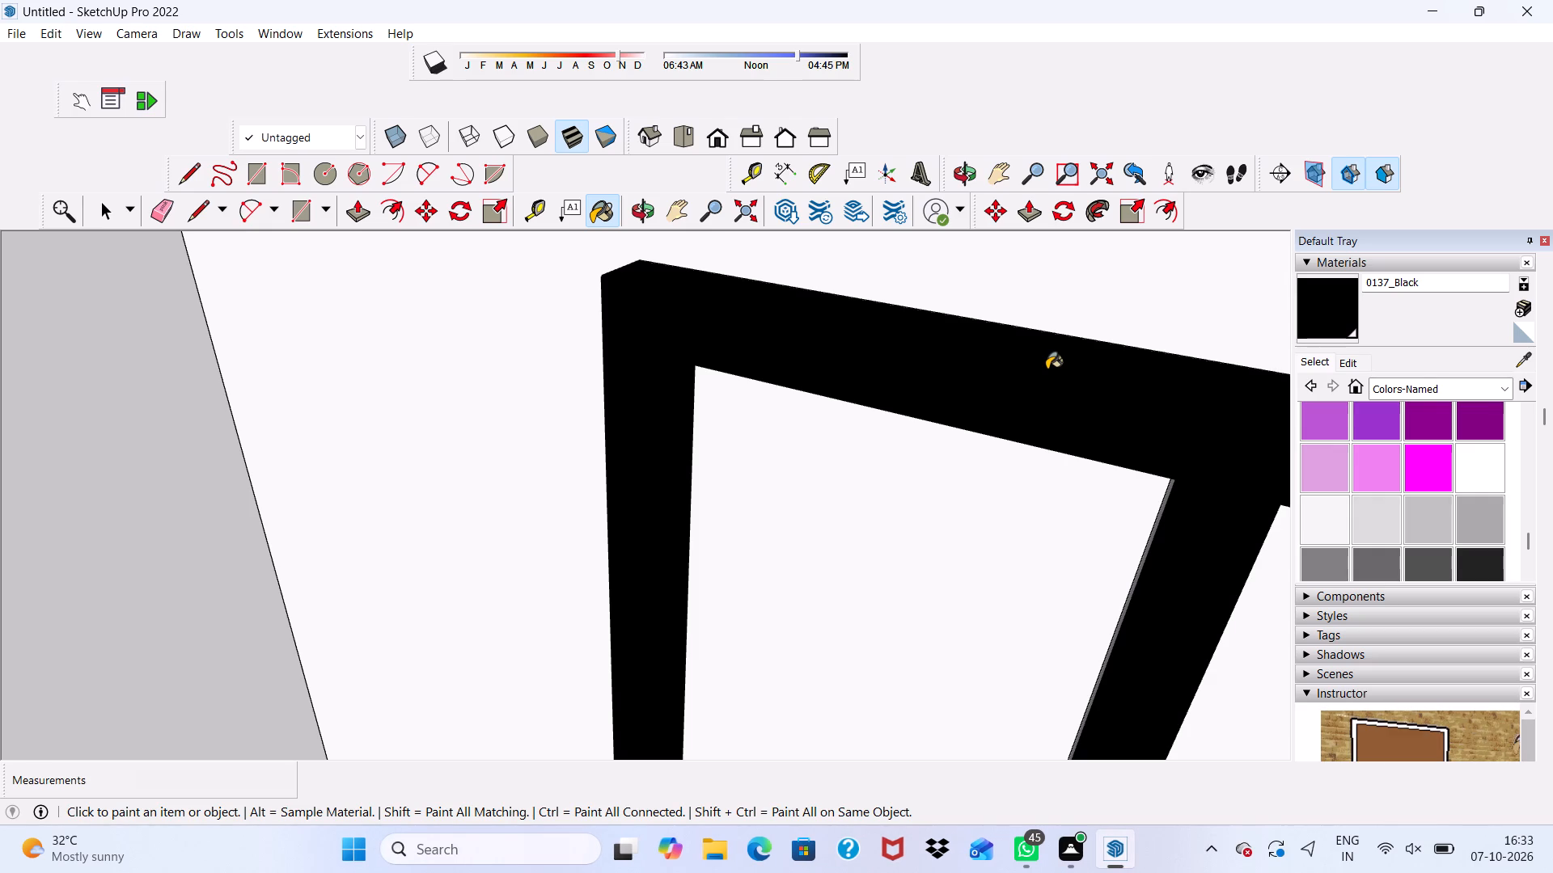
{"action": "scroll", "coordinate": [848, 522], "scroll_direction": "down", "scroll_amount": 15}
{"action": "middle_click_drag", "start_coordinate": [852, 448], "coordinate": [908, 315]}
{"action": "scroll", "coordinate": [1090, 436], "scroll_direction": "up", "scroll_amount": 4}
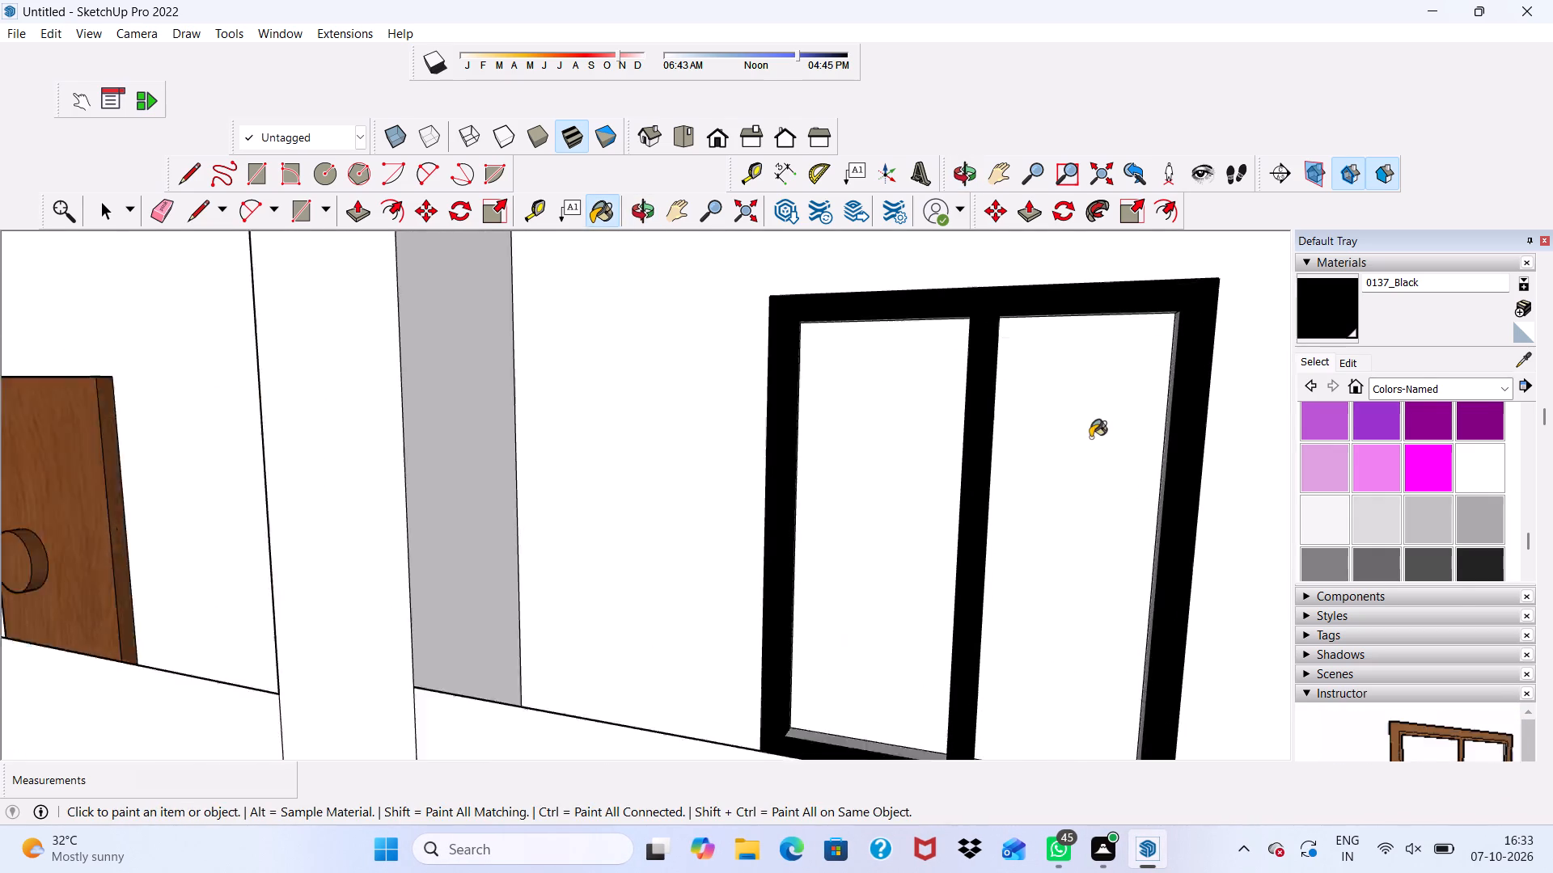
{"action": "scroll", "coordinate": [1090, 437], "scroll_direction": "up", "scroll_amount": 2}
{"action": "middle_click_drag", "start_coordinate": [1056, 317], "coordinate": [1157, 373]}
{"action": "scroll", "coordinate": [1136, 364], "scroll_direction": "up", "scroll_amount": 4}
{"action": "left_click", "coordinate": [1120, 352]}
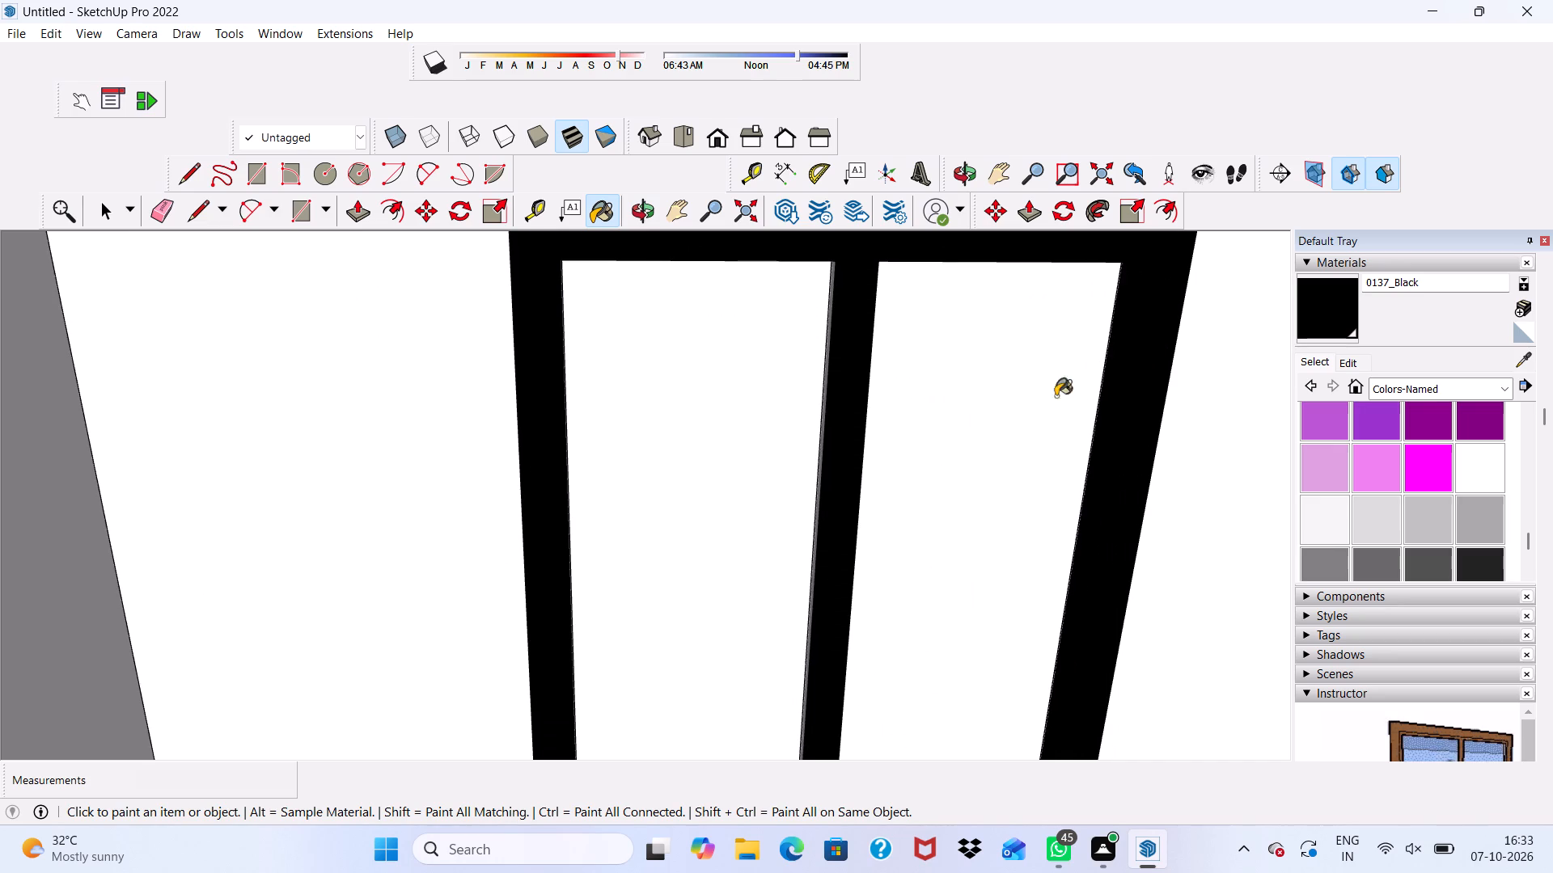
Paint the mullion's left side and the frame's outer left side of the second bay's lowest window 0137_Black.
{"action": "scroll", "coordinate": [550, 483], "scroll_direction": "down", "scroll_amount": 1}
{"action": "middle_click_drag", "start_coordinate": [552, 483], "coordinate": [721, 466]}
{"action": "scroll", "coordinate": [746, 394], "scroll_direction": "up", "scroll_amount": 5}
{"action": "left_click", "coordinate": [749, 369]}
{"action": "scroll", "coordinate": [743, 373], "scroll_direction": "down", "scroll_amount": 3}
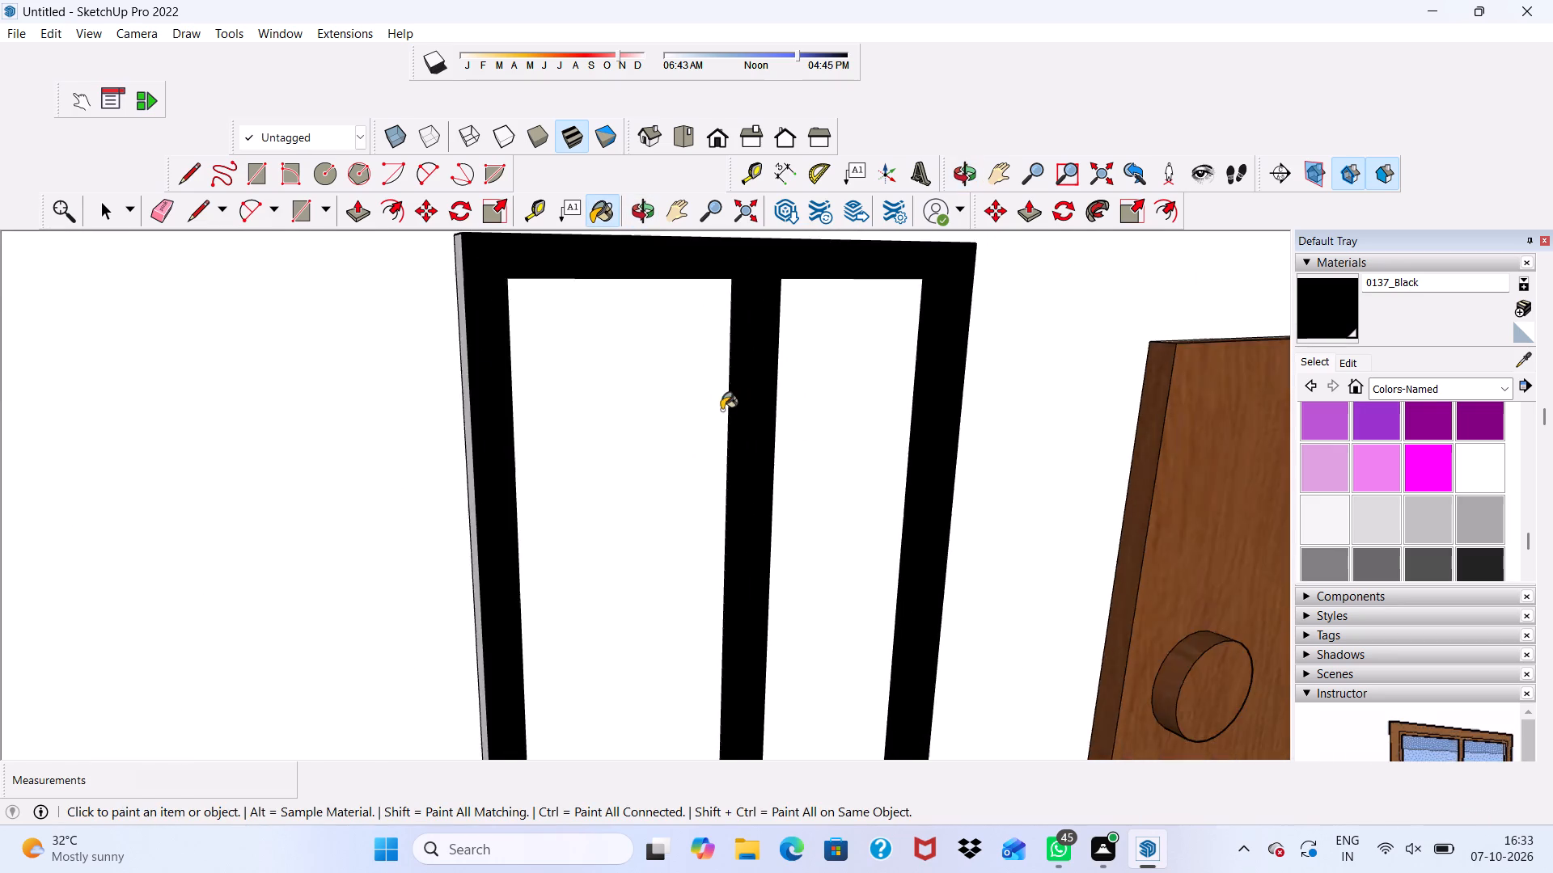
{"action": "scroll", "coordinate": [721, 410], "scroll_direction": "down", "scroll_amount": 6}
{"action": "scroll", "coordinate": [584, 399], "scroll_direction": "up", "scroll_amount": 4}
{"action": "scroll", "coordinate": [497, 415], "scroll_direction": "up", "scroll_amount": 3}
{"action": "left_click", "coordinate": [543, 399]}
{"action": "scroll", "coordinate": [547, 392], "scroll_direction": "down", "scroll_amount": 13}
Paint the bottom rail's upper faces in both panes of the second bay's lowest window 0137_Black.
{"action": "middle_click_drag", "start_coordinate": [681, 500], "coordinate": [675, 549]}
{"action": "scroll", "coordinate": [684, 624], "scroll_direction": "up", "scroll_amount": 11}
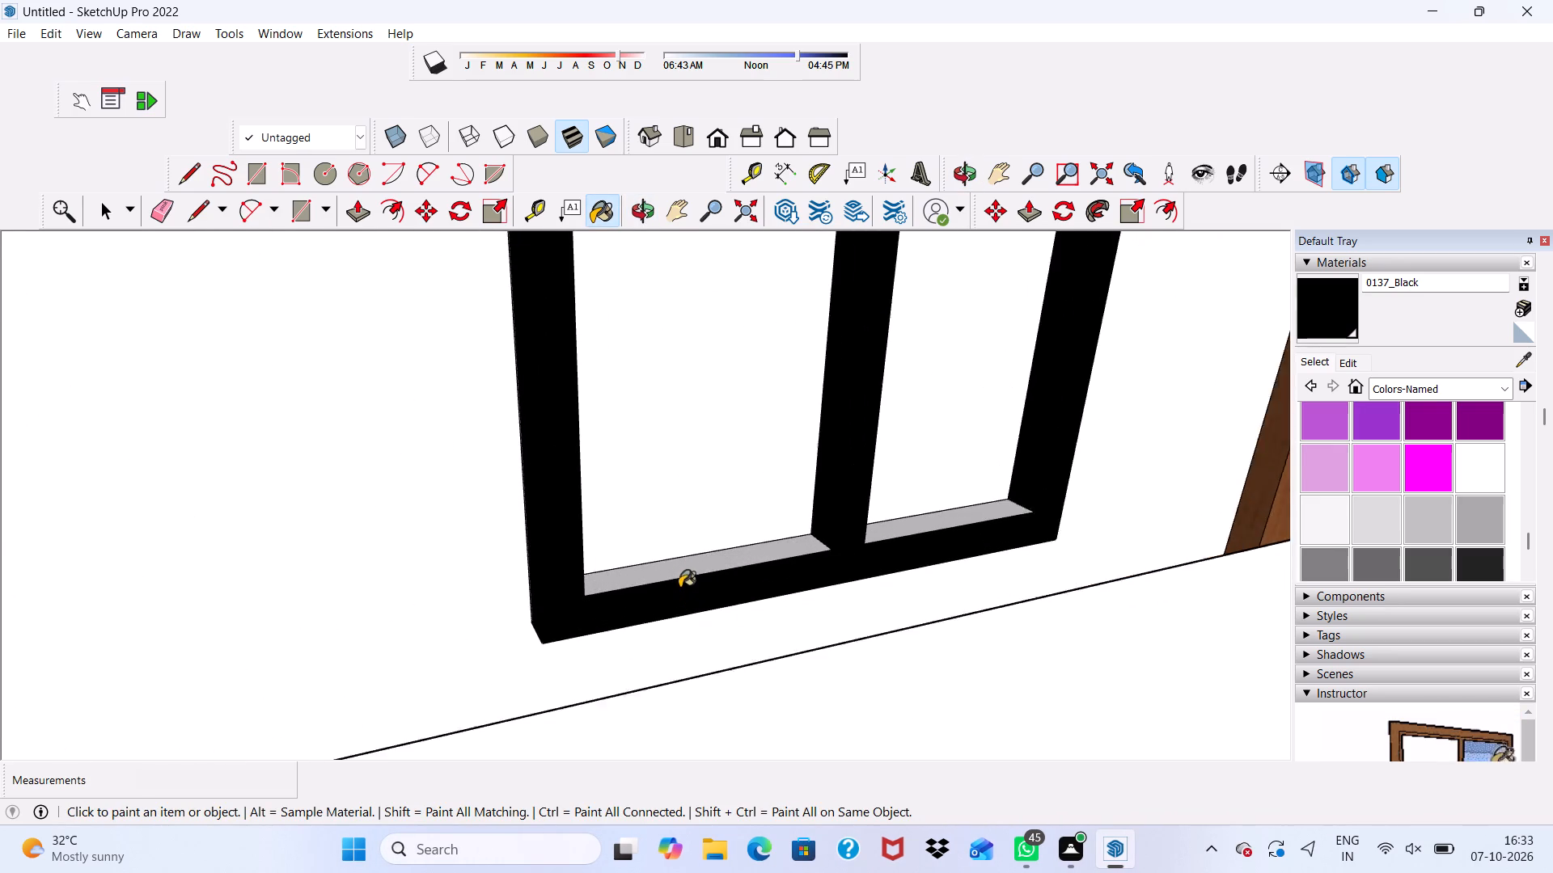
{"action": "left_click", "coordinate": [679, 567]}
{"action": "scroll", "coordinate": [999, 544], "scroll_direction": "up", "scroll_amount": 3}
{"action": "left_click", "coordinate": [1008, 491]}
{"action": "scroll", "coordinate": [961, 515], "scroll_direction": "down", "scroll_amount": 10}
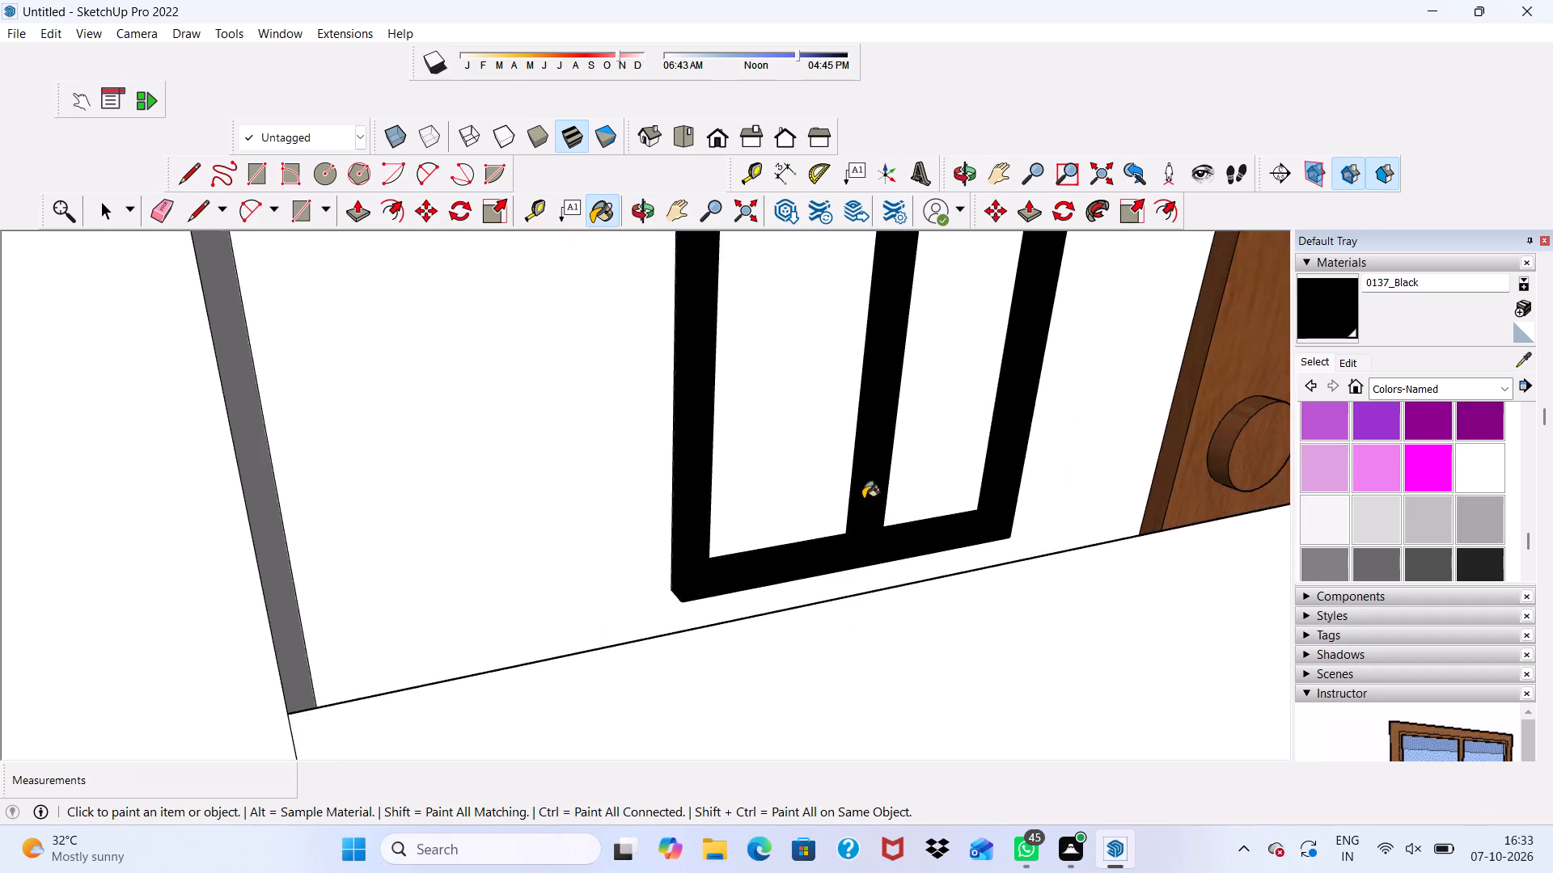
Paint the frame's outer right side and the mullion's right side of the second bay's lowest window 0137_Black.
{"action": "scroll", "coordinate": [863, 499], "scroll_direction": "down", "scroll_amount": 3}
{"action": "middle_click_drag", "start_coordinate": [879, 517], "coordinate": [772, 625]}
{"action": "scroll", "coordinate": [1128, 461], "scroll_direction": "down", "scroll_amount": 3}
{"action": "middle_click_drag", "start_coordinate": [1128, 461], "coordinate": [827, 396]}
{"action": "scroll", "coordinate": [895, 503], "scroll_direction": "up", "scroll_amount": 7}
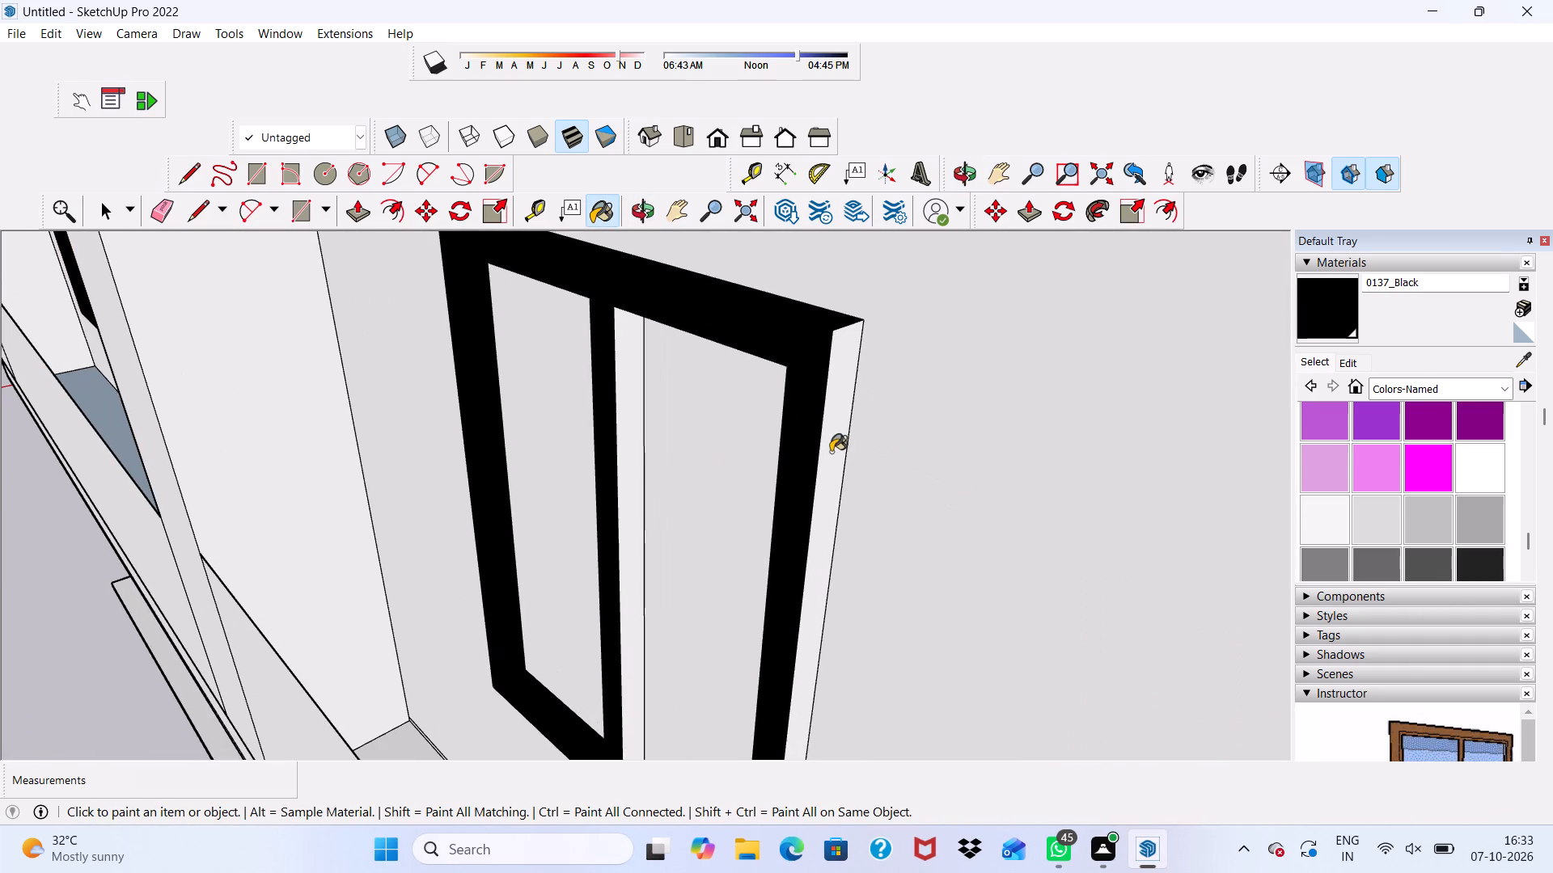
{"action": "left_click", "coordinate": [831, 452]}
{"action": "left_click", "coordinate": [623, 385]}
{"action": "scroll", "coordinate": [625, 376], "scroll_direction": "down", "scroll_amount": 5}
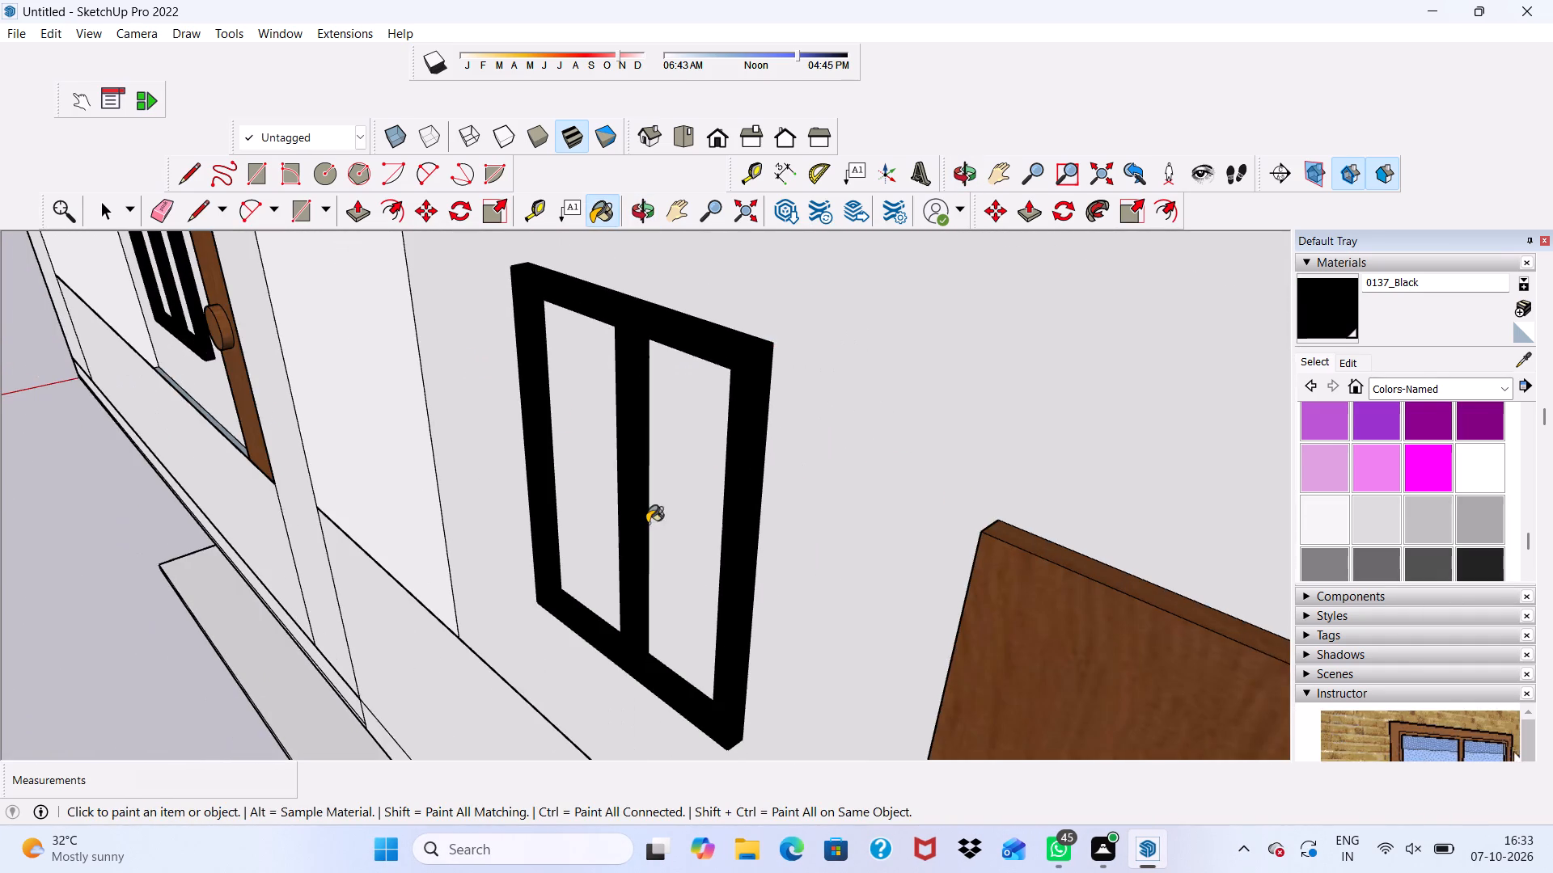
Paint the front face and the left jamb's inner face of the second bay's second-lowest balcony window 0137_Black.
{"action": "middle_click_drag", "start_coordinate": [647, 523], "coordinate": [755, 408]}
{"action": "scroll", "coordinate": [820, 549], "scroll_direction": "down", "scroll_amount": 20}
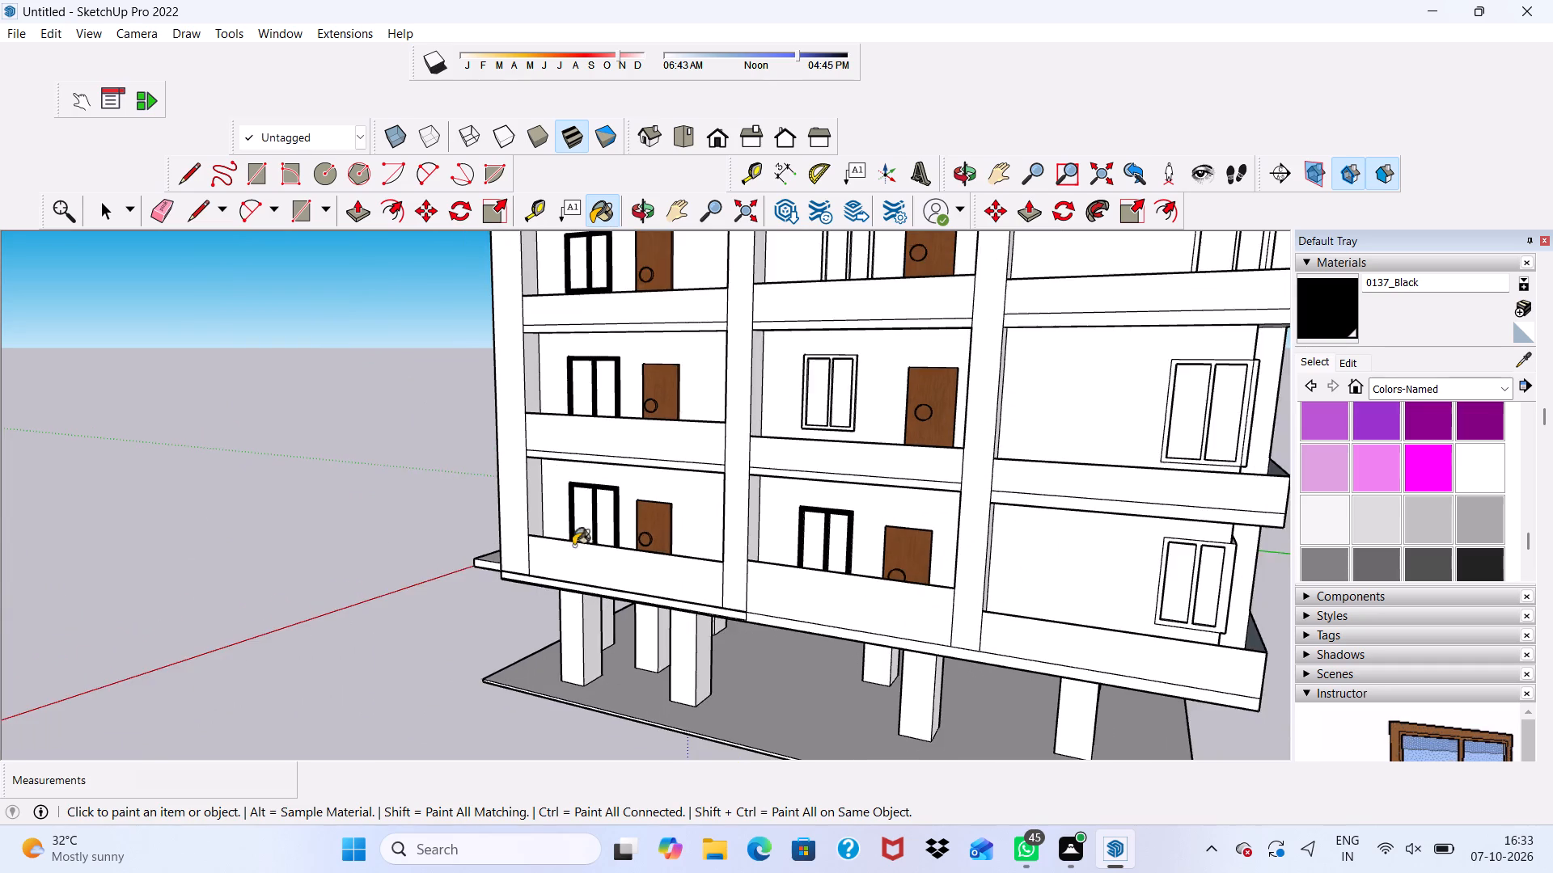
{"action": "scroll", "coordinate": [456, 251], "scroll_direction": "up", "scroll_amount": 1}
{"action": "scroll", "coordinate": [848, 386], "scroll_direction": "up", "scroll_amount": 15}
{"action": "left_click", "coordinate": [934, 373]}
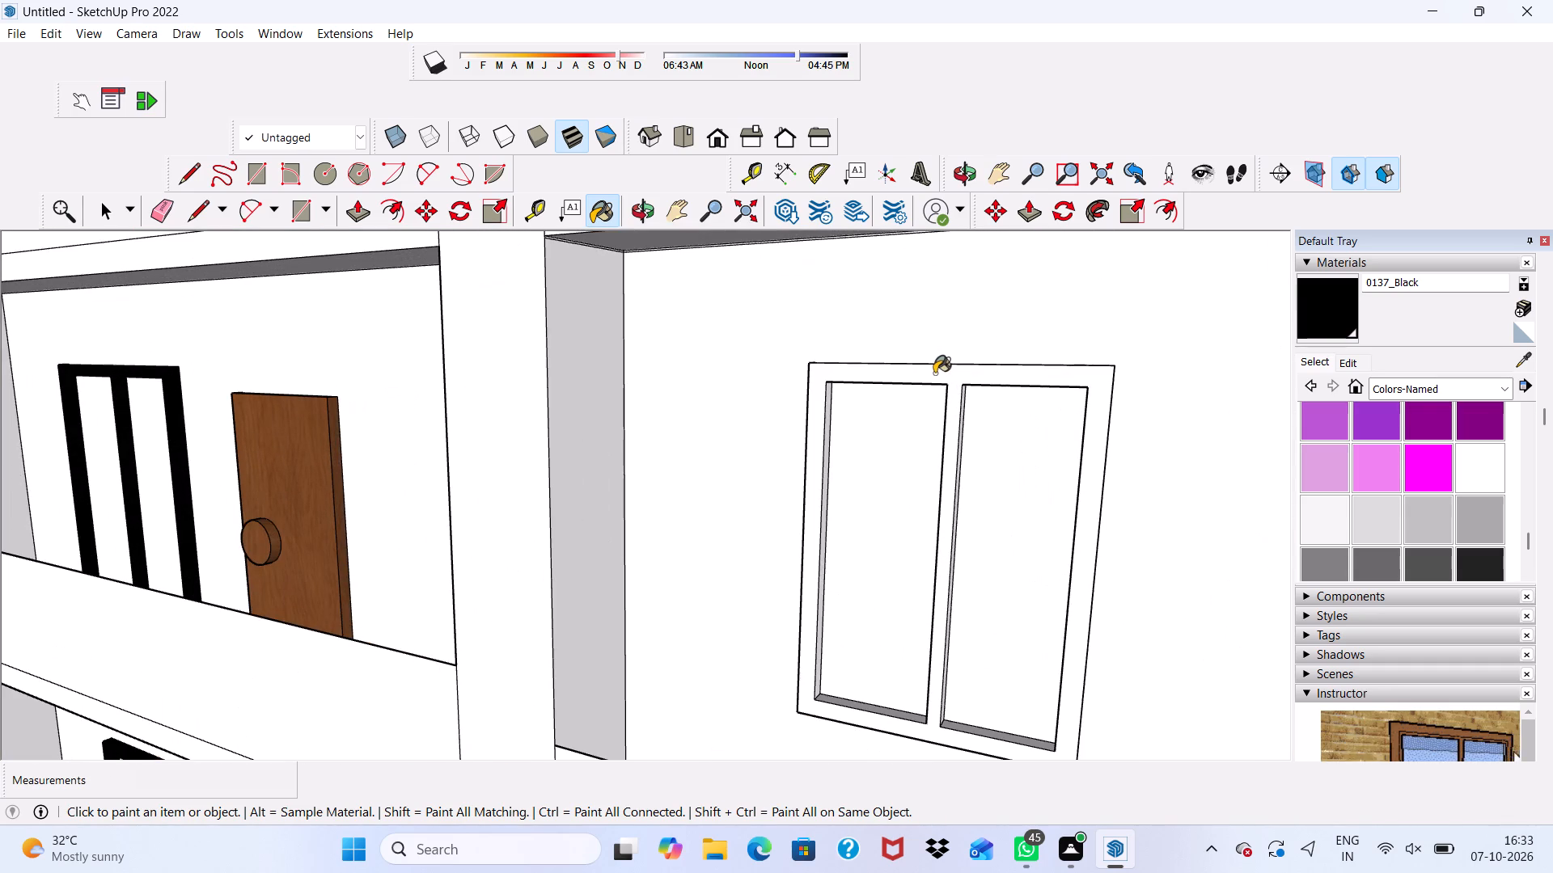
{"action": "scroll", "coordinate": [950, 394], "scroll_direction": "up", "scroll_amount": 13}
{"action": "left_click", "coordinate": [770, 410]}
Paint the left pane's top-rail underside and the mullion's left side of the second bay's second-lowest window 0137_Black.
{"action": "scroll", "coordinate": [770, 410], "scroll_direction": "down", "scroll_amount": 6}
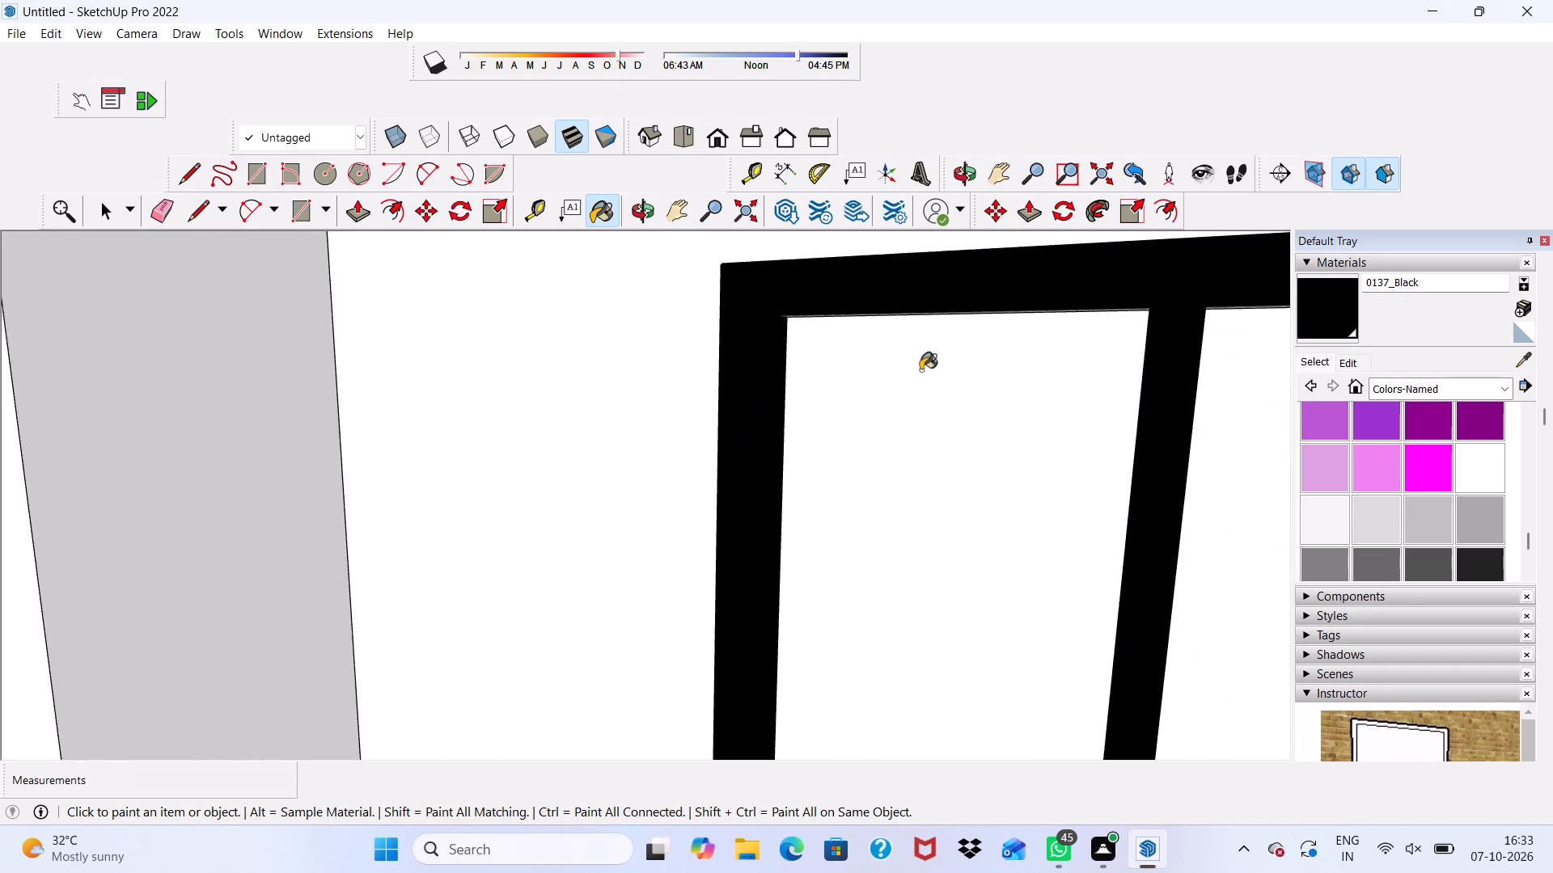
{"action": "middle_click_drag", "start_coordinate": [920, 370], "coordinate": [991, 266]}
{"action": "scroll", "coordinate": [922, 370], "scroll_direction": "up", "scroll_amount": 1}
{"action": "scroll", "coordinate": [991, 267], "scroll_direction": "down", "scroll_amount": 1}
{"action": "scroll", "coordinate": [899, 408], "scroll_direction": "up", "scroll_amount": 6}
{"action": "left_click", "coordinate": [921, 311]}
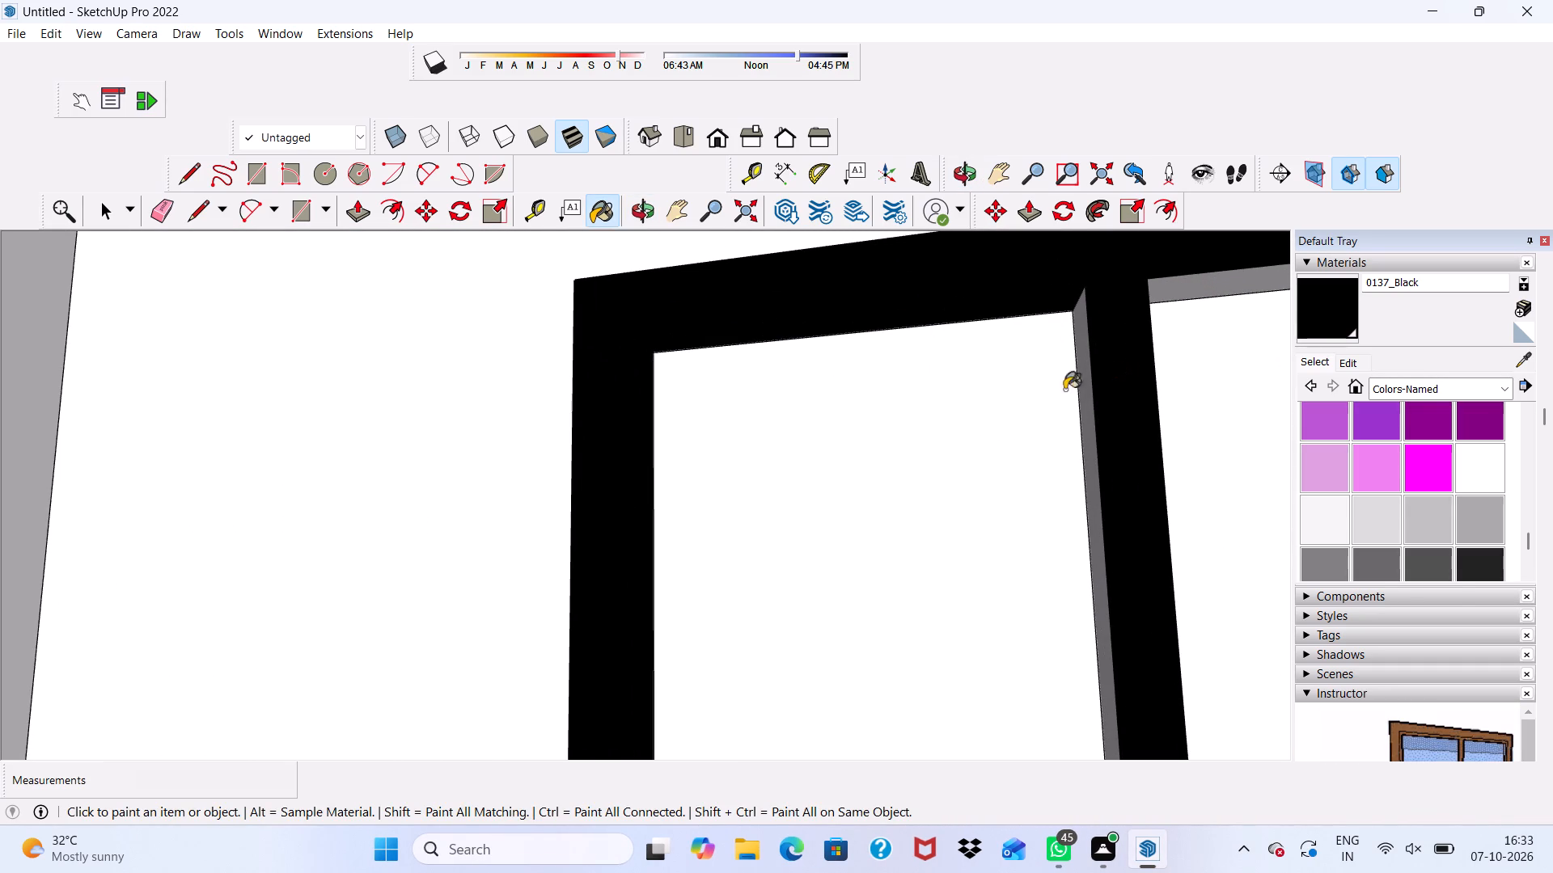
{"action": "left_click", "coordinate": [1081, 395]}
Paint the mullion's right side and the right pane's top-rail underside of the second bay's second-lowest window 0137_Black.
{"action": "scroll", "coordinate": [1122, 389], "scroll_direction": "down", "scroll_amount": 2}
{"action": "middle_click_drag", "start_coordinate": [1159, 388], "coordinate": [891, 429]}
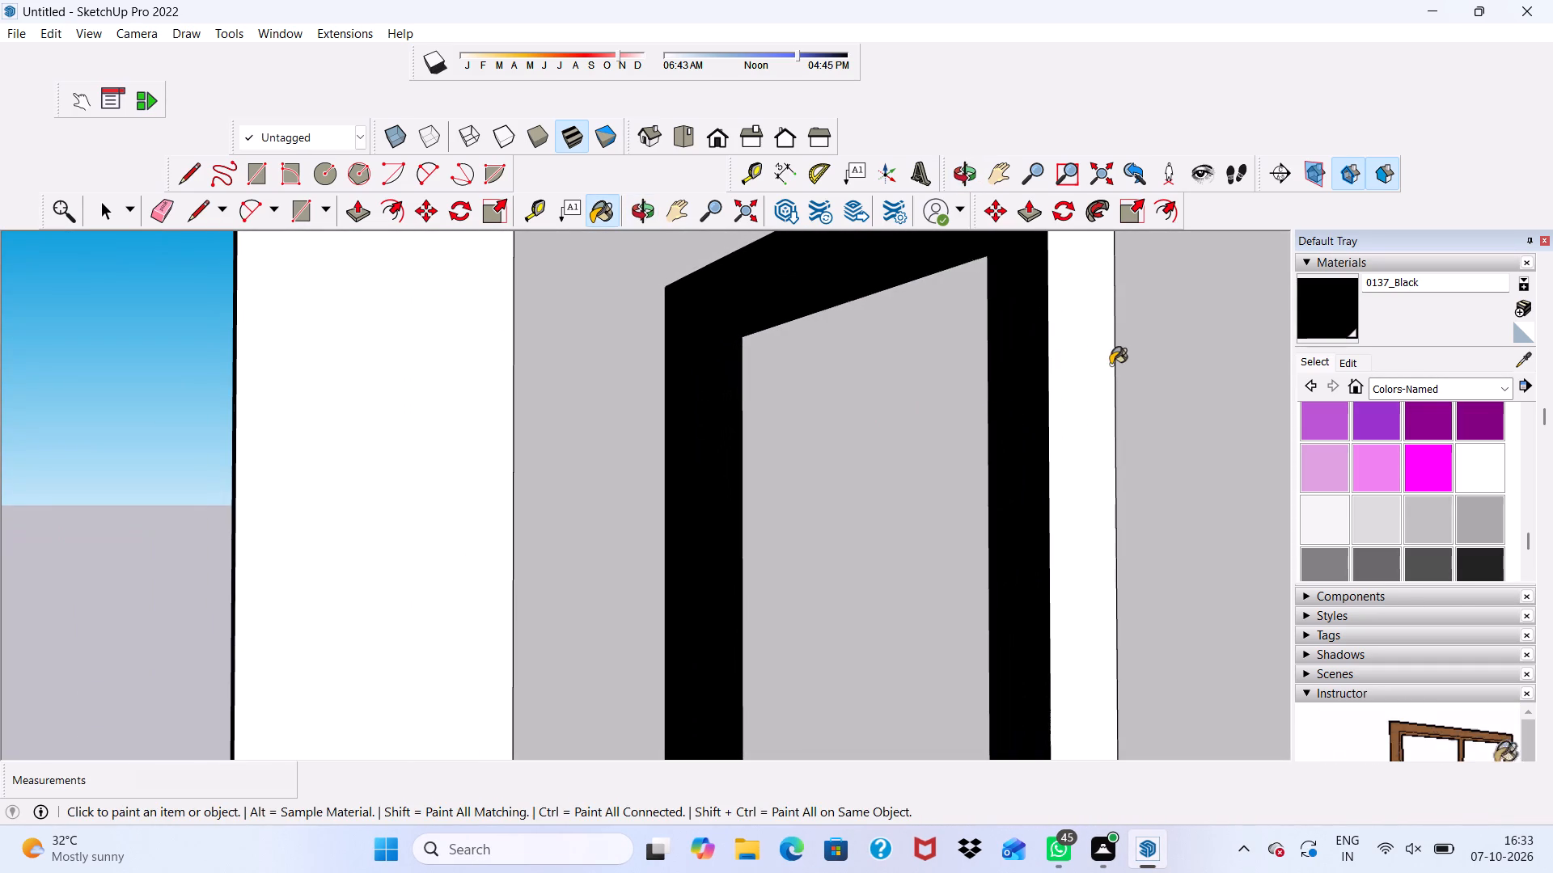
{"action": "left_click_drag", "start_coordinate": [1059, 366], "coordinate": [1061, 373]}
{"action": "scroll", "coordinate": [1071, 381], "scroll_direction": "down", "scroll_amount": 5}
{"action": "middle_click_drag", "start_coordinate": [1035, 489], "coordinate": [1118, 381]}
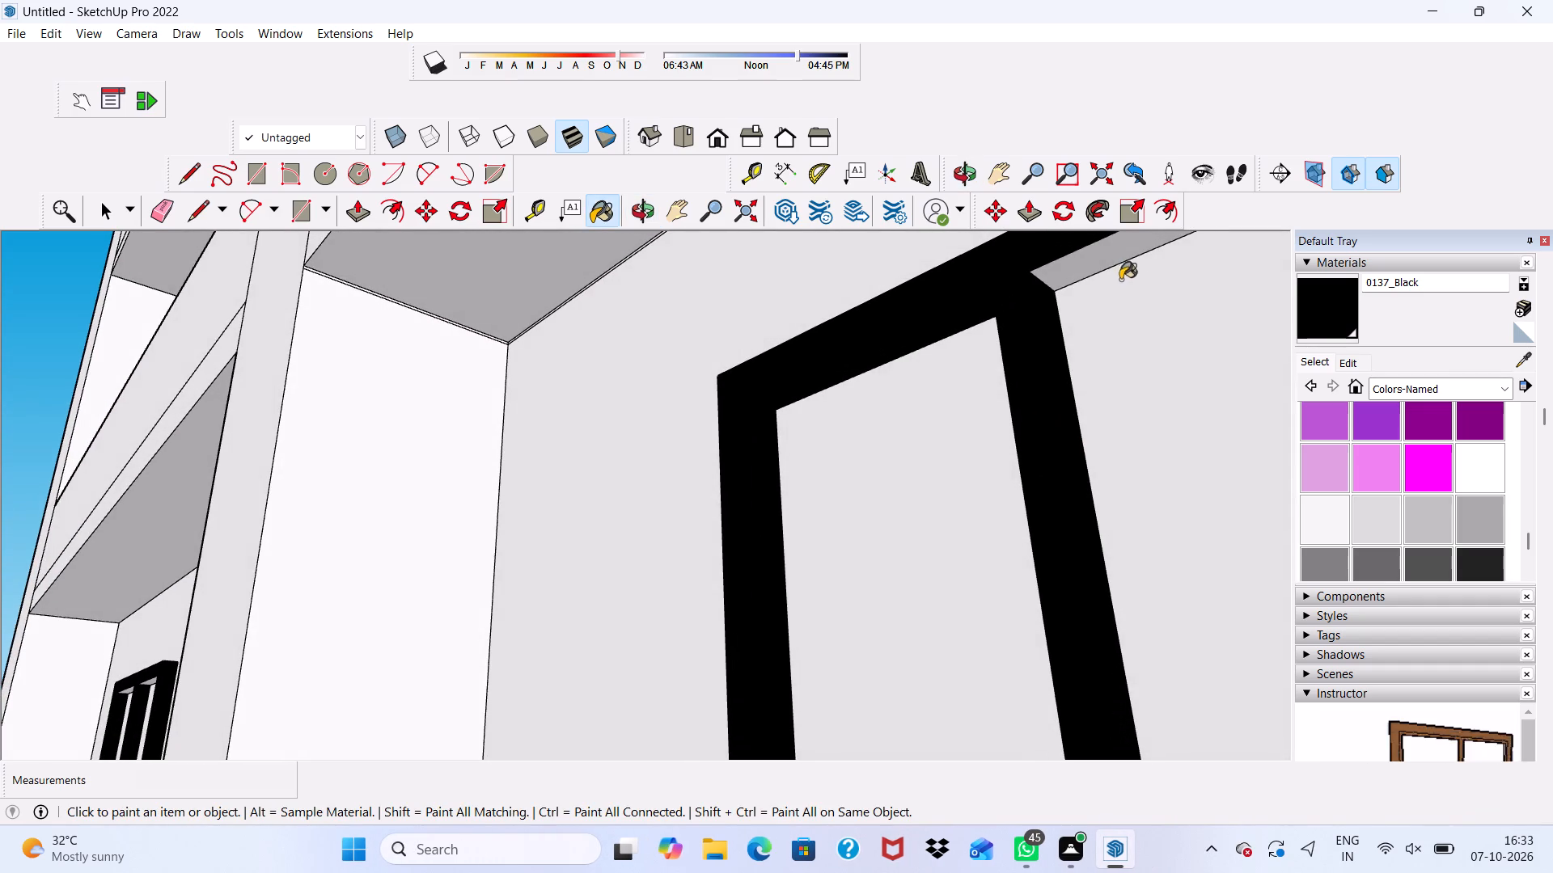
{"action": "left_click", "coordinate": [1097, 253]}
Paint the right jamb's inner face and the frame's outer right side of the second bay's second-lowest window 0137_Black.
{"action": "scroll", "coordinate": [626, 584], "scroll_direction": "down", "scroll_amount": 8}
{"action": "middle_click_drag", "start_coordinate": [751, 522], "coordinate": [971, 534]}
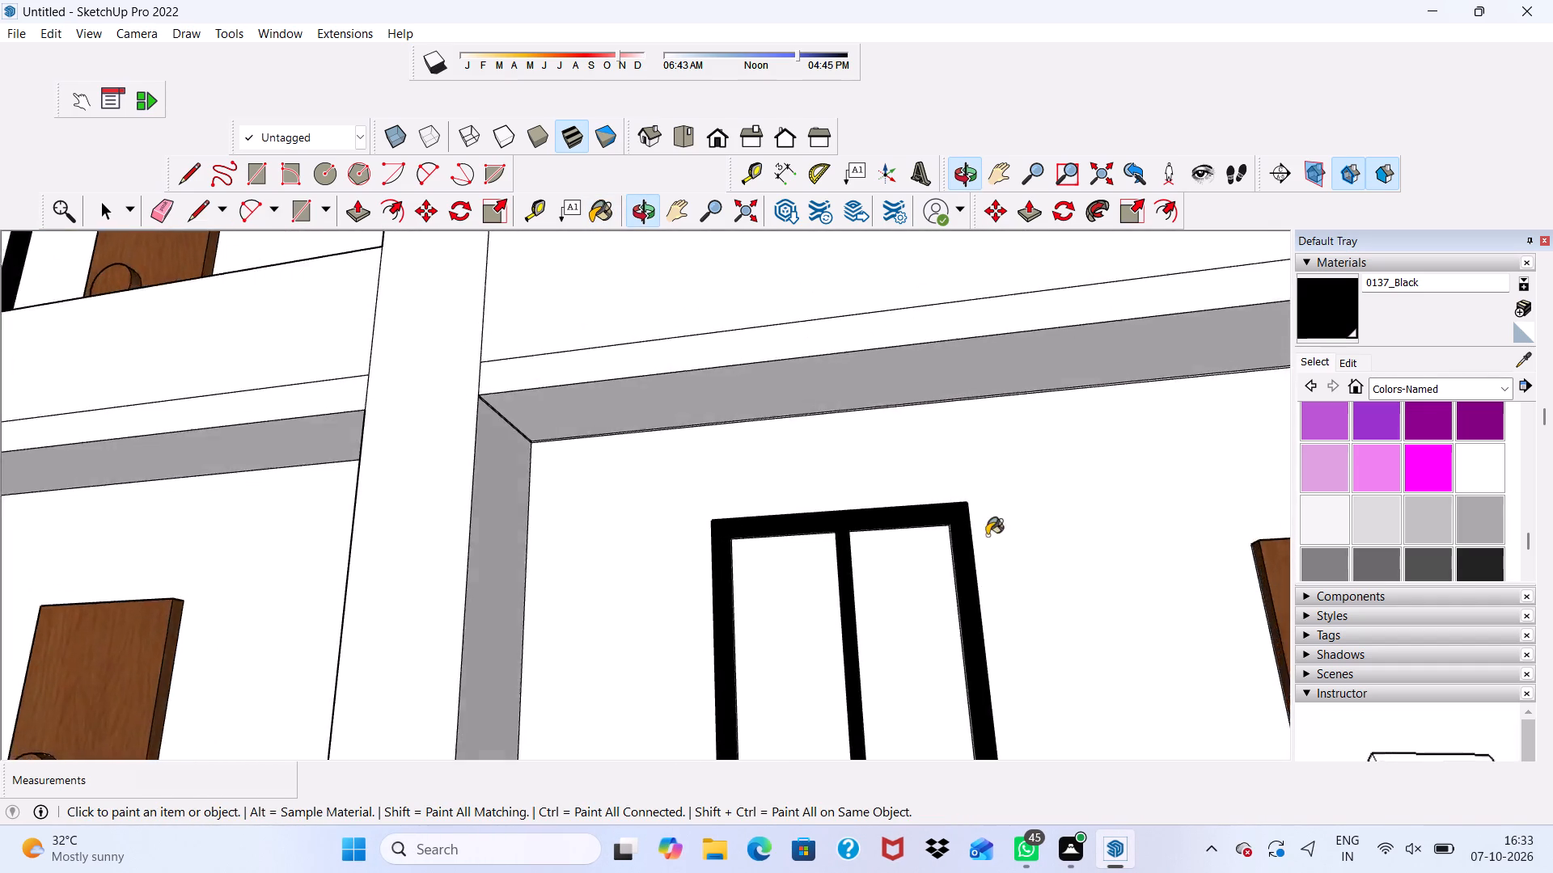
{"action": "scroll", "coordinate": [937, 584], "scroll_direction": "up", "scroll_amount": 10}
{"action": "left_click", "coordinate": [987, 534]}
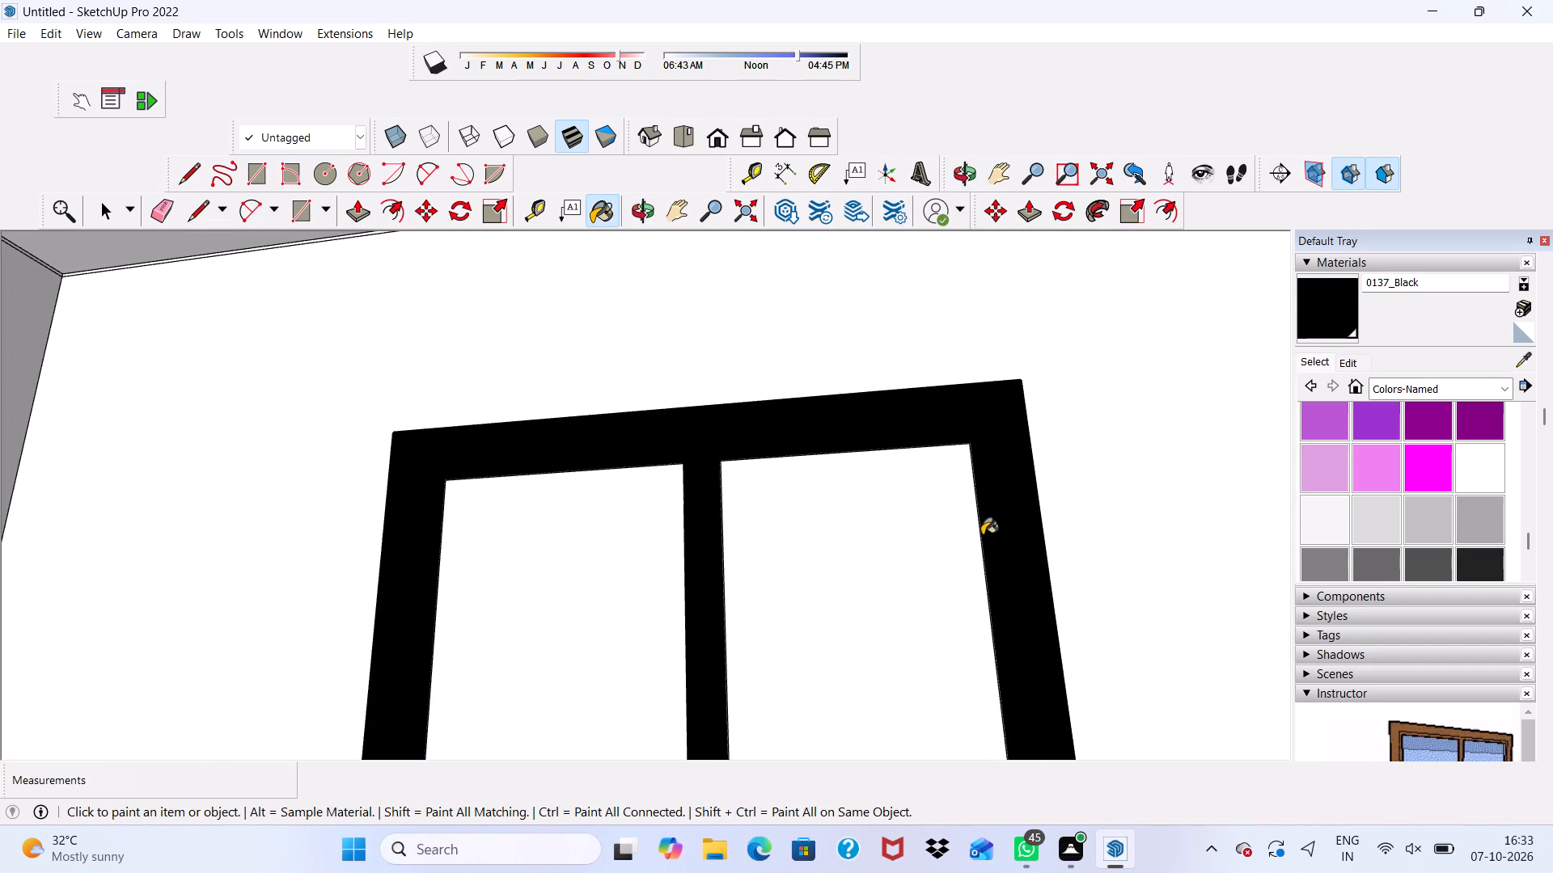
{"action": "scroll", "coordinate": [984, 534], "scroll_direction": "down", "scroll_amount": 1}
{"action": "middle_click_drag", "start_coordinate": [986, 534], "coordinate": [622, 605]}
{"action": "left_click", "coordinate": [695, 524]}
Paint the frame's outer left side and top face of the second bay's second-lowest window 0137_Black.
{"action": "scroll", "coordinate": [696, 523], "scroll_direction": "down", "scroll_amount": 6}
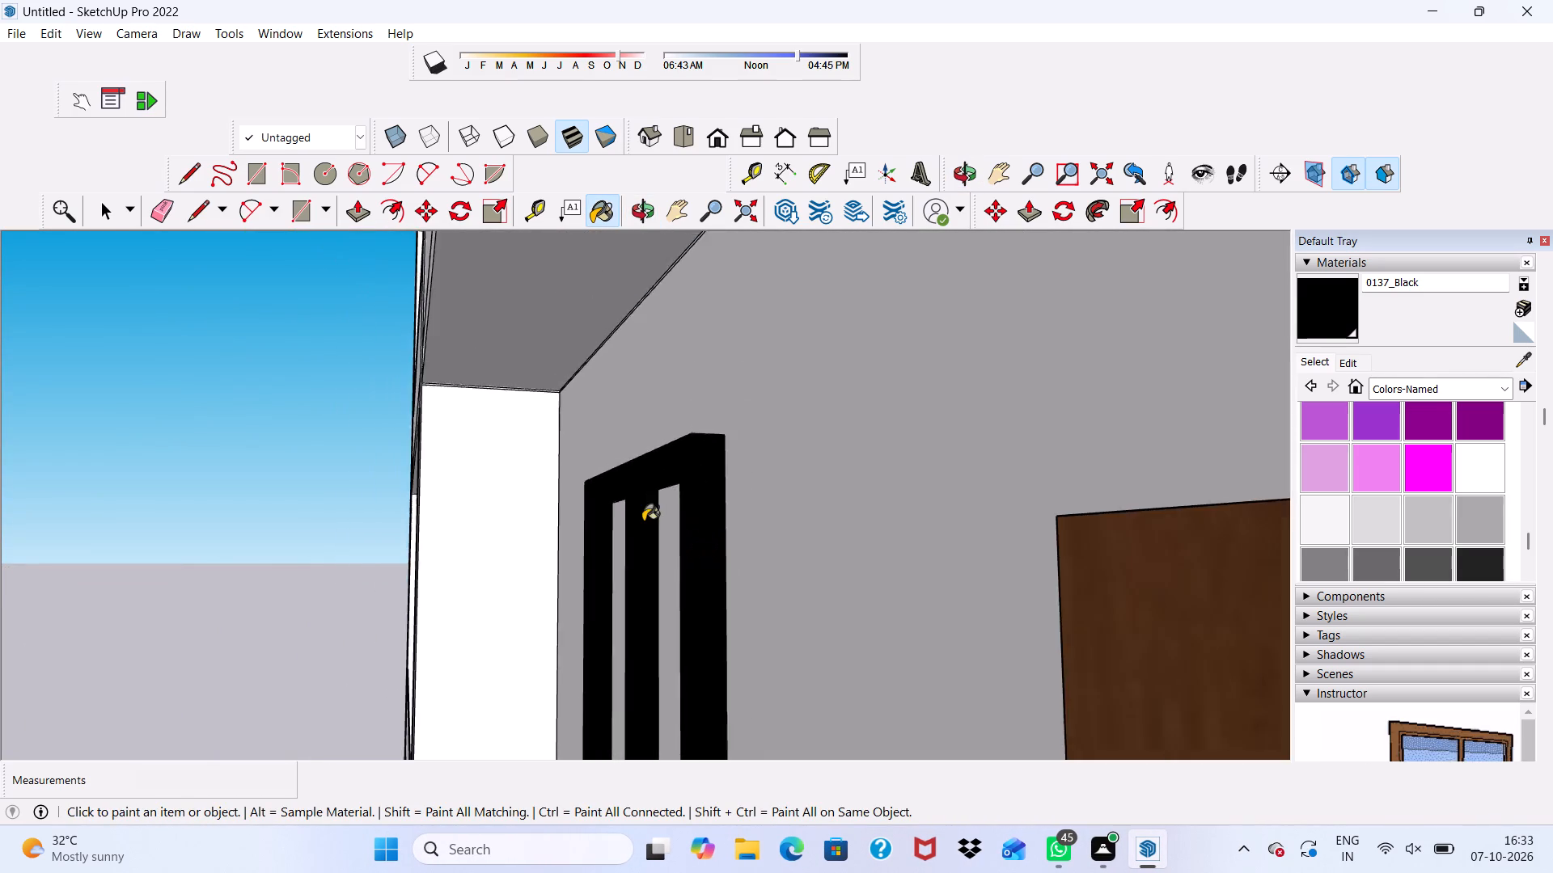
{"action": "scroll", "coordinate": [643, 521], "scroll_direction": "down", "scroll_amount": 5}
{"action": "middle_click_drag", "start_coordinate": [641, 518], "coordinate": [1158, 459]}
{"action": "scroll", "coordinate": [660, 567], "scroll_direction": "up", "scroll_amount": 12}
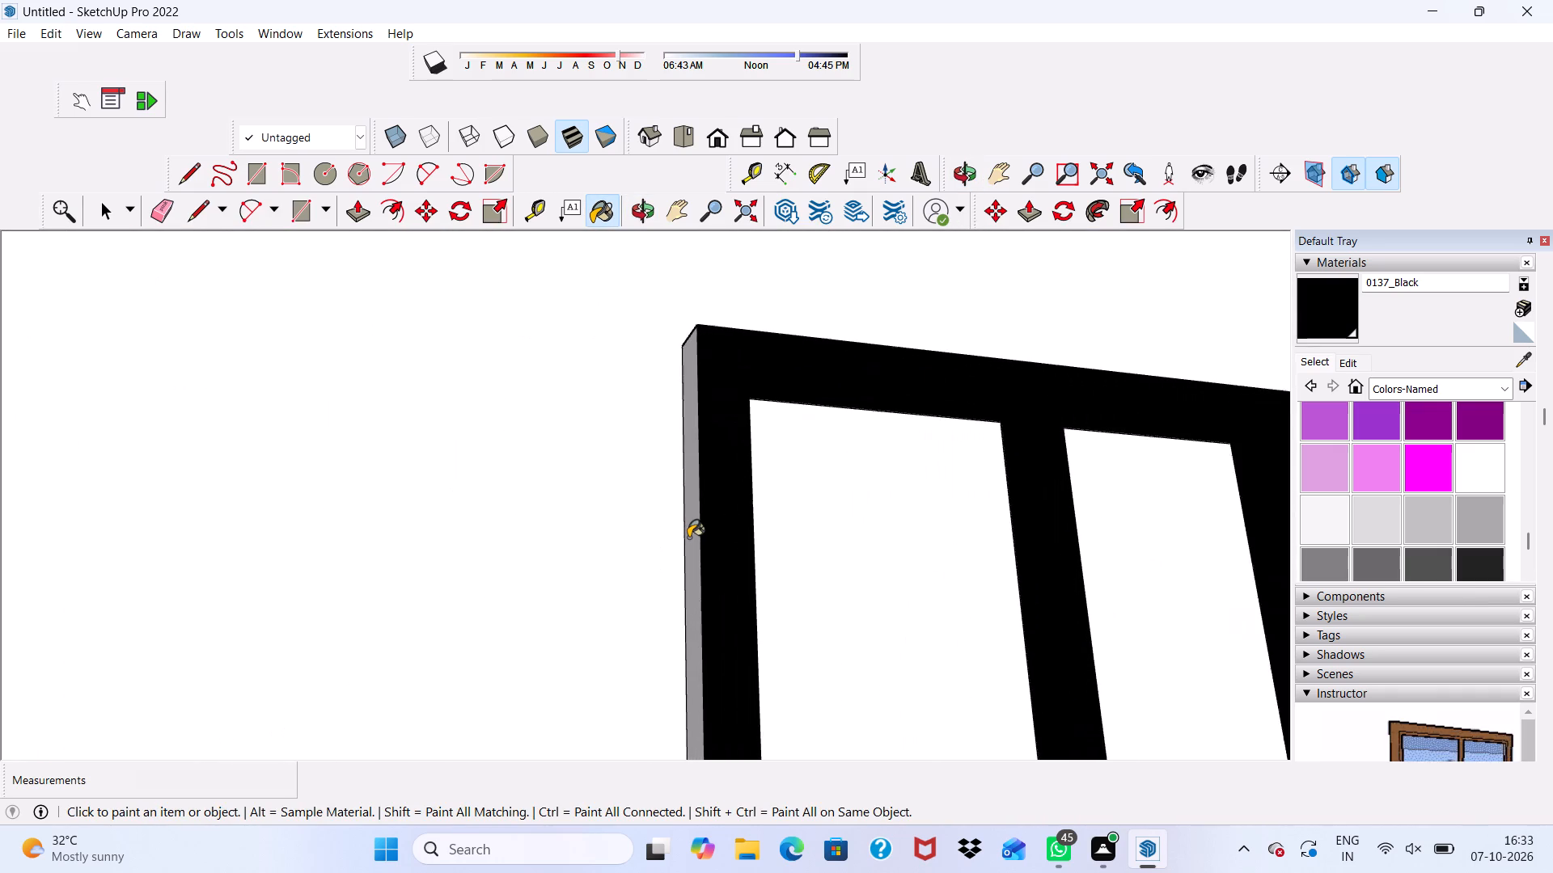
{"action": "scroll", "coordinate": [688, 538], "scroll_direction": "up", "scroll_amount": 1}
{"action": "left_click", "coordinate": [688, 538]}
{"action": "scroll", "coordinate": [704, 507], "scroll_direction": "down", "scroll_amount": 15}
{"action": "scroll", "coordinate": [704, 429], "scroll_direction": "down", "scroll_amount": 3}
{"action": "middle_click_drag", "start_coordinate": [751, 453], "coordinate": [622, 667]}
{"action": "scroll", "coordinate": [668, 618], "scroll_direction": "down", "scroll_amount": 4}
{"action": "scroll", "coordinate": [700, 546], "scroll_direction": "up", "scroll_amount": 10}
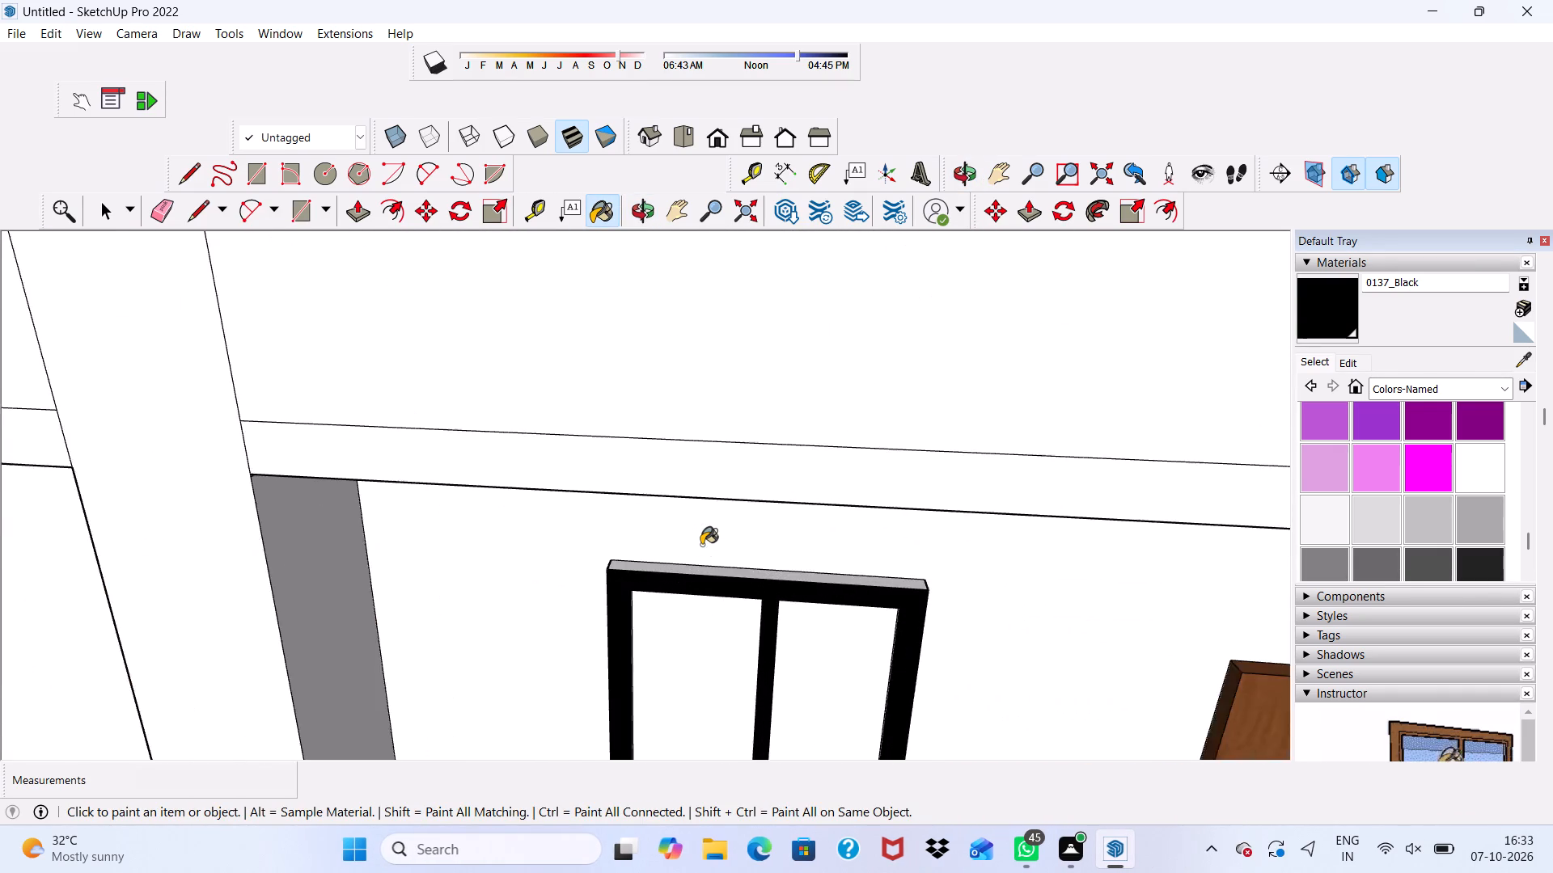
{"action": "scroll", "coordinate": [701, 545], "scroll_direction": "up", "scroll_amount": 4}
{"action": "left_click", "coordinate": [712, 576]}
Paint the bottom rail's upper faces in both panes of the second bay's second-lowest window 0137_Black.
{"action": "scroll", "coordinate": [705, 559], "scroll_direction": "down", "scroll_amount": 5}
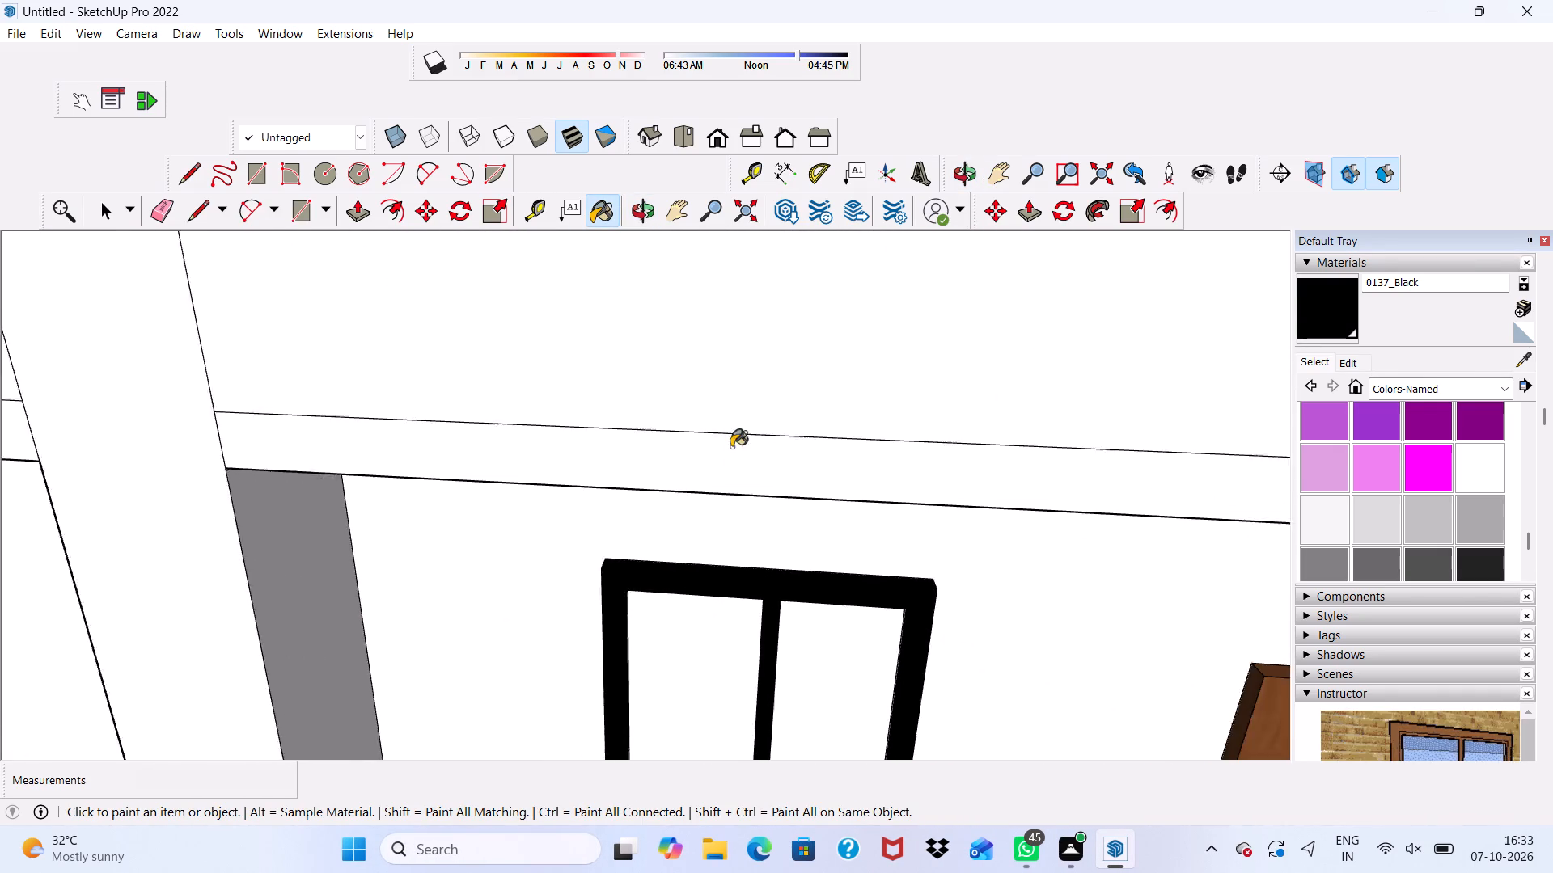
{"action": "scroll", "coordinate": [731, 447], "scroll_direction": "down", "scroll_amount": 3}
{"action": "scroll", "coordinate": [676, 711], "scroll_direction": "up", "scroll_amount": 4}
{"action": "scroll", "coordinate": [696, 555], "scroll_direction": "down", "scroll_amount": 5}
{"action": "scroll", "coordinate": [648, 804], "scroll_direction": "up", "scroll_amount": 14}
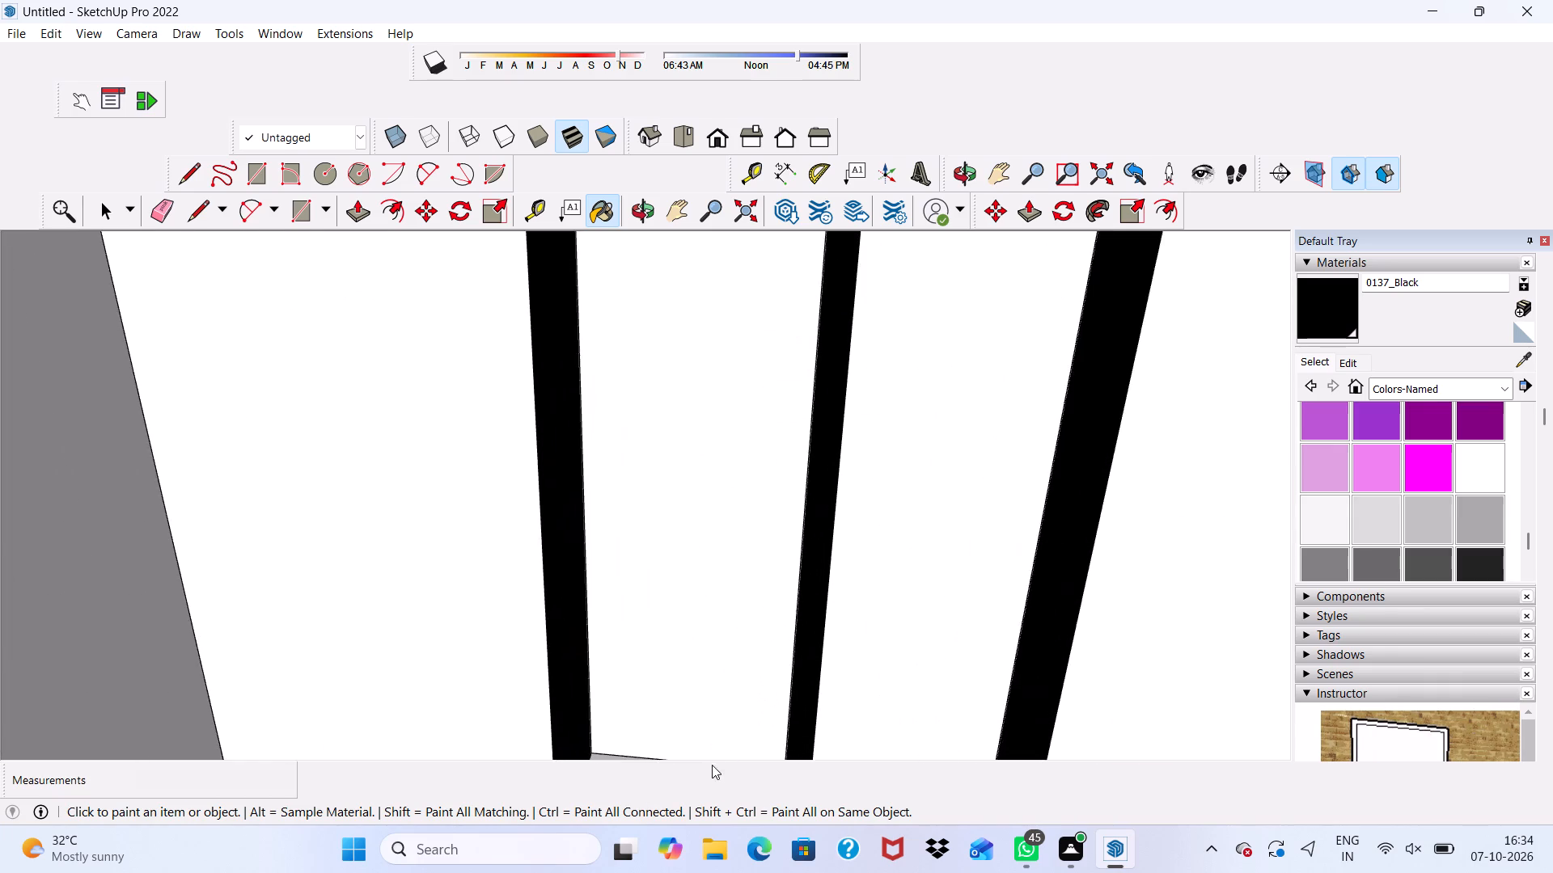
{"action": "scroll", "coordinate": [645, 640], "scroll_direction": "down", "scroll_amount": 4}
{"action": "scroll", "coordinate": [656, 705], "scroll_direction": "up", "scroll_amount": 5}
{"action": "left_click", "coordinate": [657, 740]}
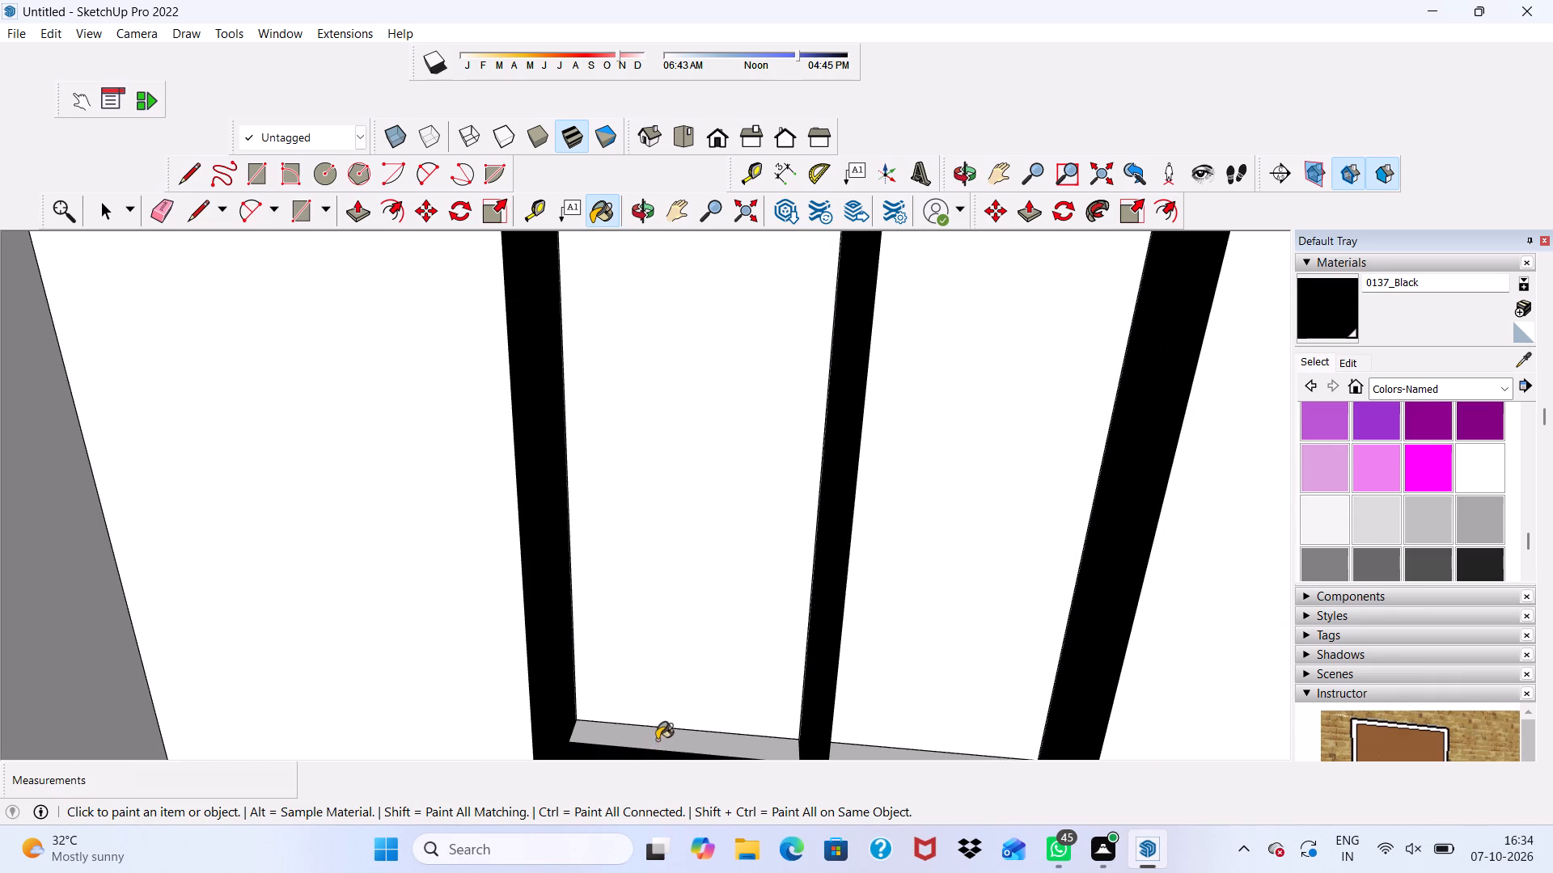
{"action": "left_click", "coordinate": [858, 748]}
Paint the front face and top face of the second bay's third-lowest balcony window frame 0137_Black.
{"action": "scroll", "coordinate": [844, 735], "scroll_direction": "down", "scroll_amount": 11}
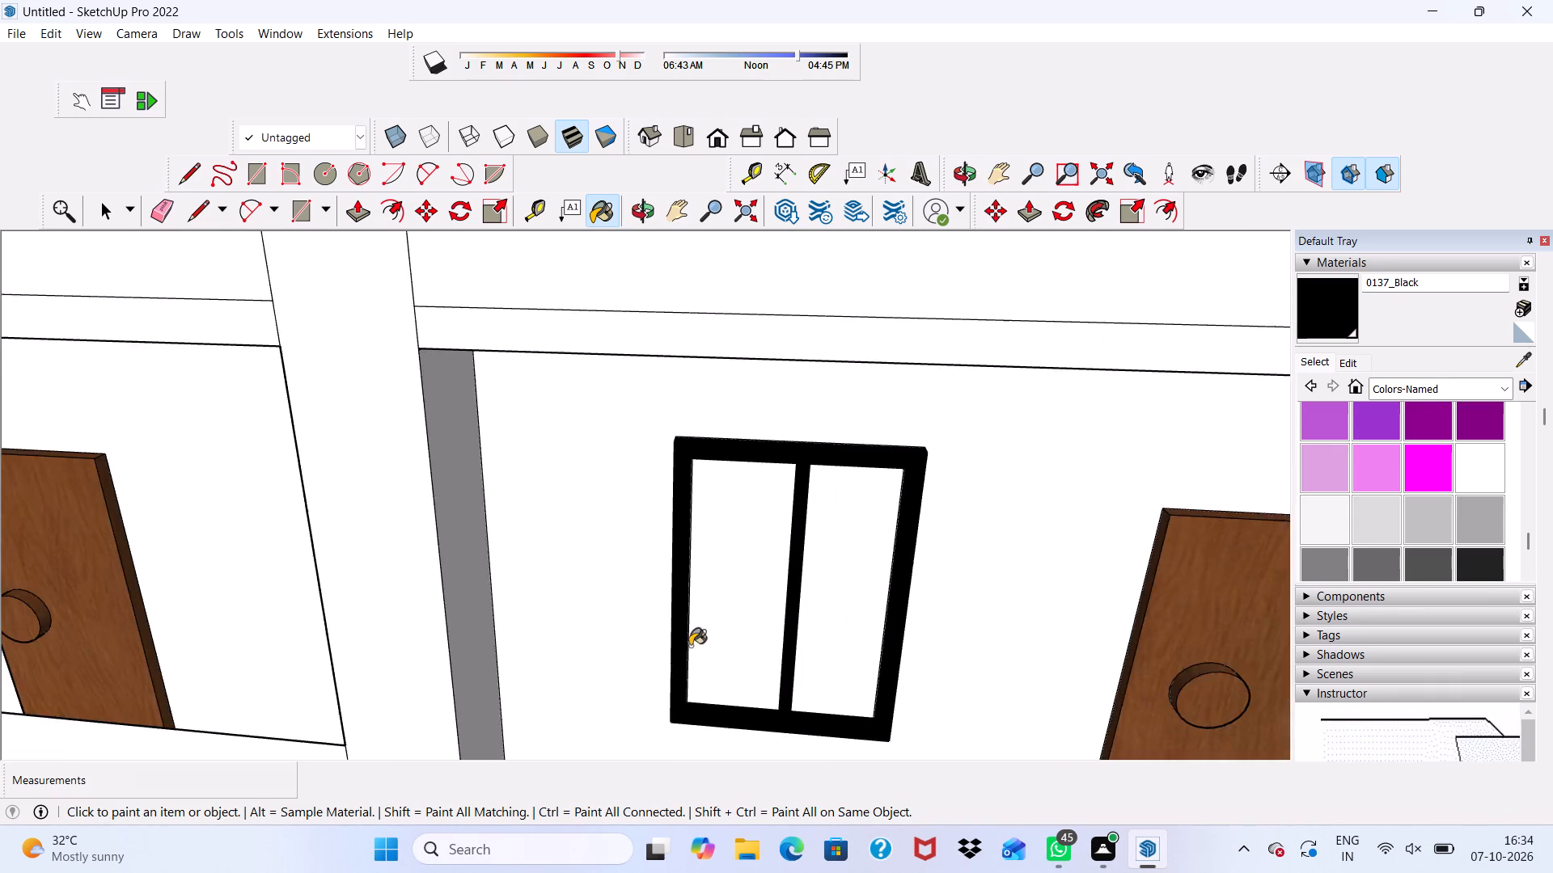
{"action": "scroll", "coordinate": [690, 646], "scroll_direction": "down", "scroll_amount": 8}
{"action": "scroll", "coordinate": [768, 352], "scroll_direction": "up", "scroll_amount": 5}
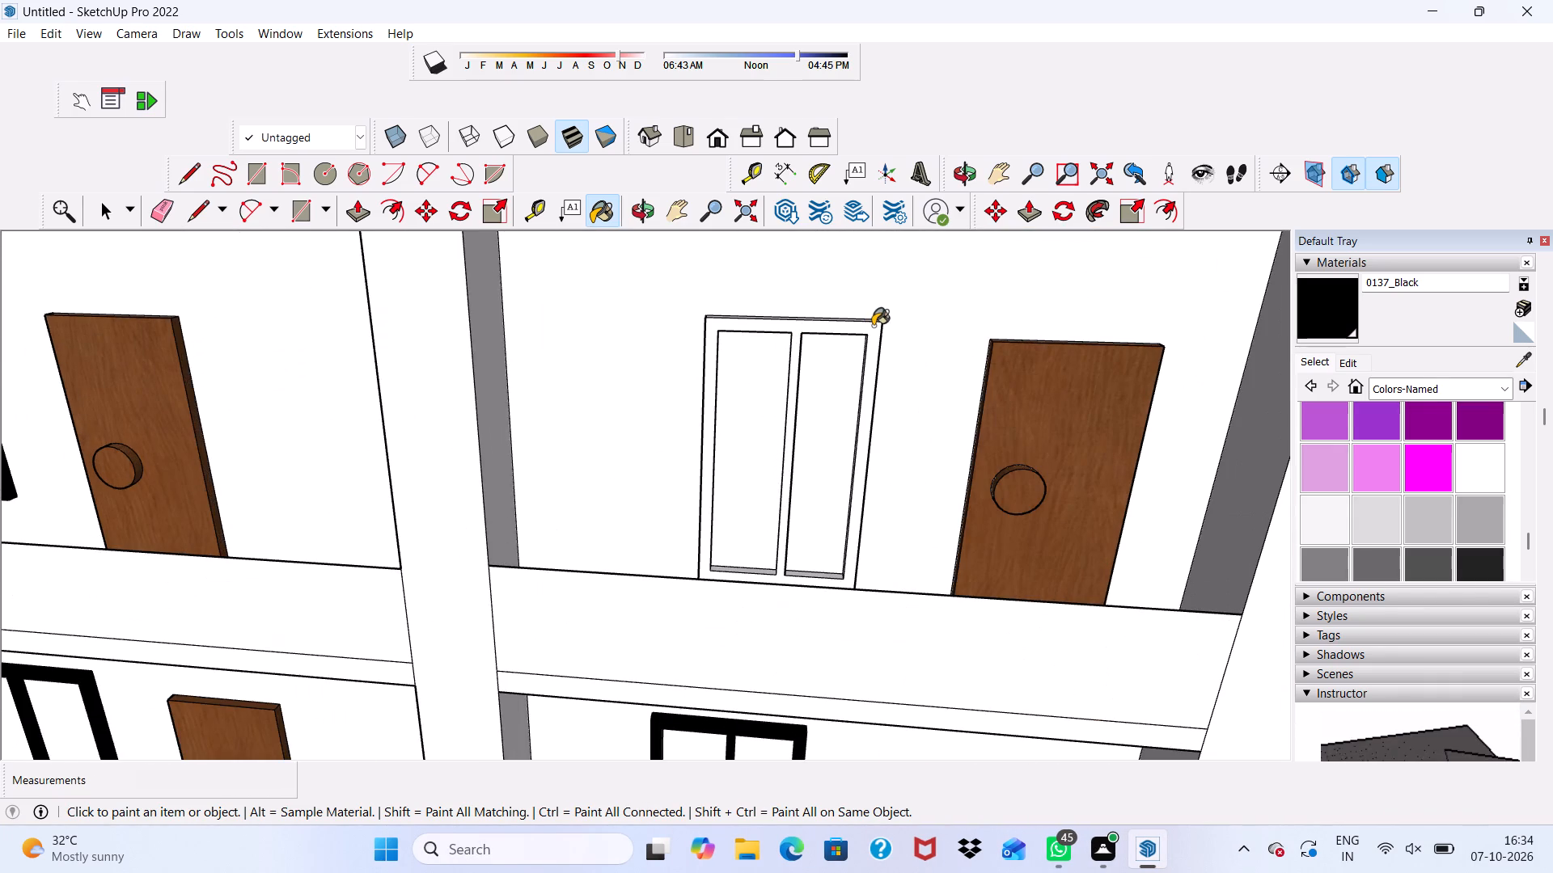
{"action": "scroll", "coordinate": [873, 326], "scroll_direction": "up", "scroll_amount": 1}
{"action": "scroll", "coordinate": [743, 361], "scroll_direction": "up", "scroll_amount": 3}
{"action": "left_click", "coordinate": [755, 322]}
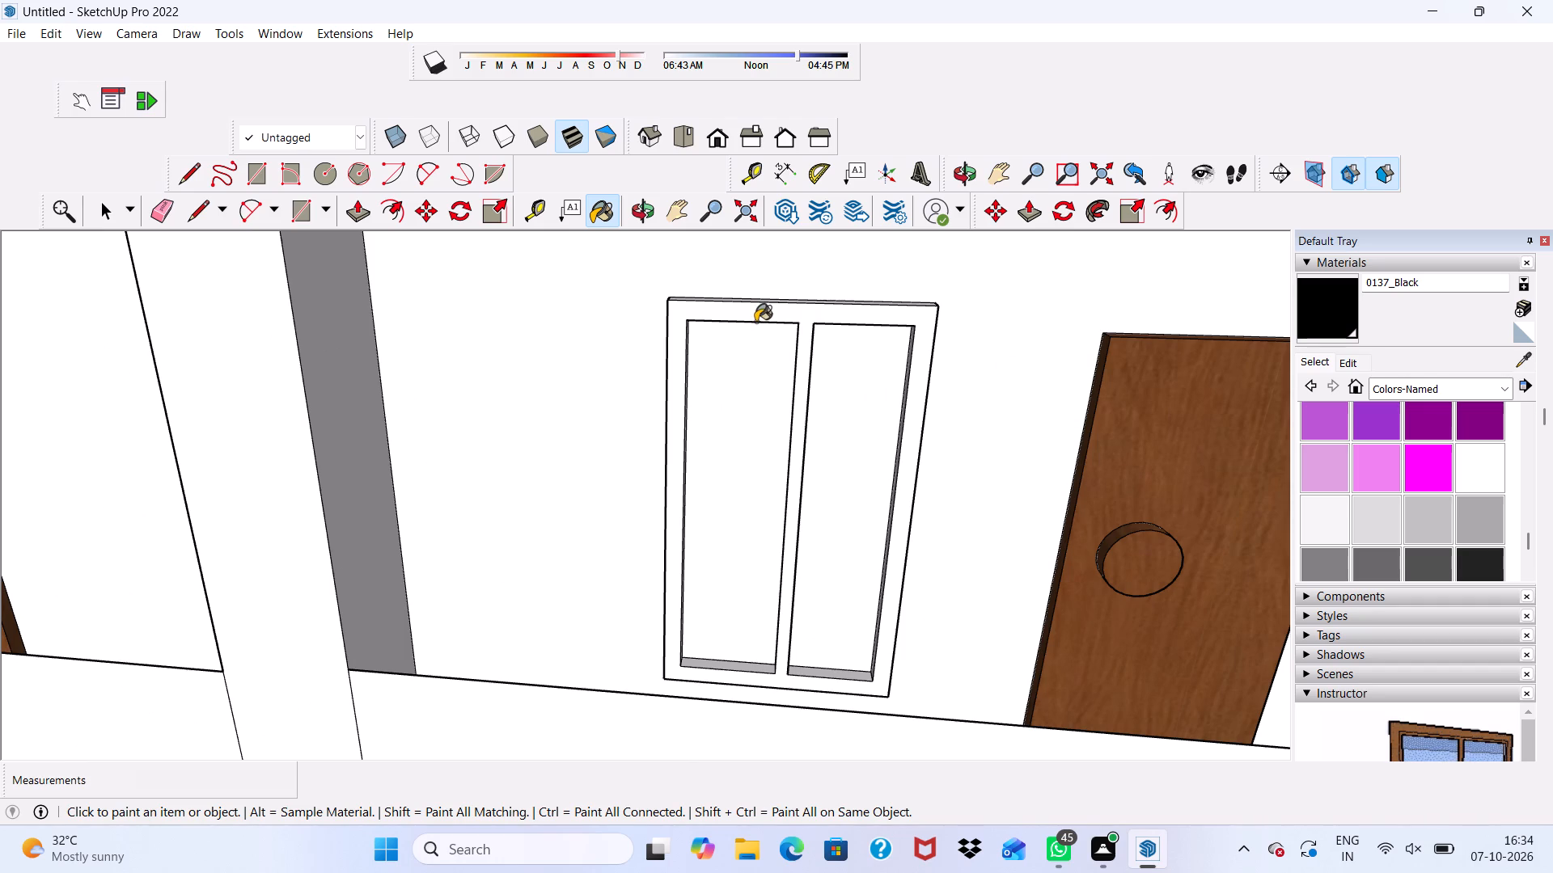
{"action": "scroll", "coordinate": [777, 281], "scroll_direction": "up", "scroll_amount": 5}
{"action": "left_click", "coordinate": [781, 331]}
{"action": "scroll", "coordinate": [811, 361], "scroll_direction": "up", "scroll_amount": 3}
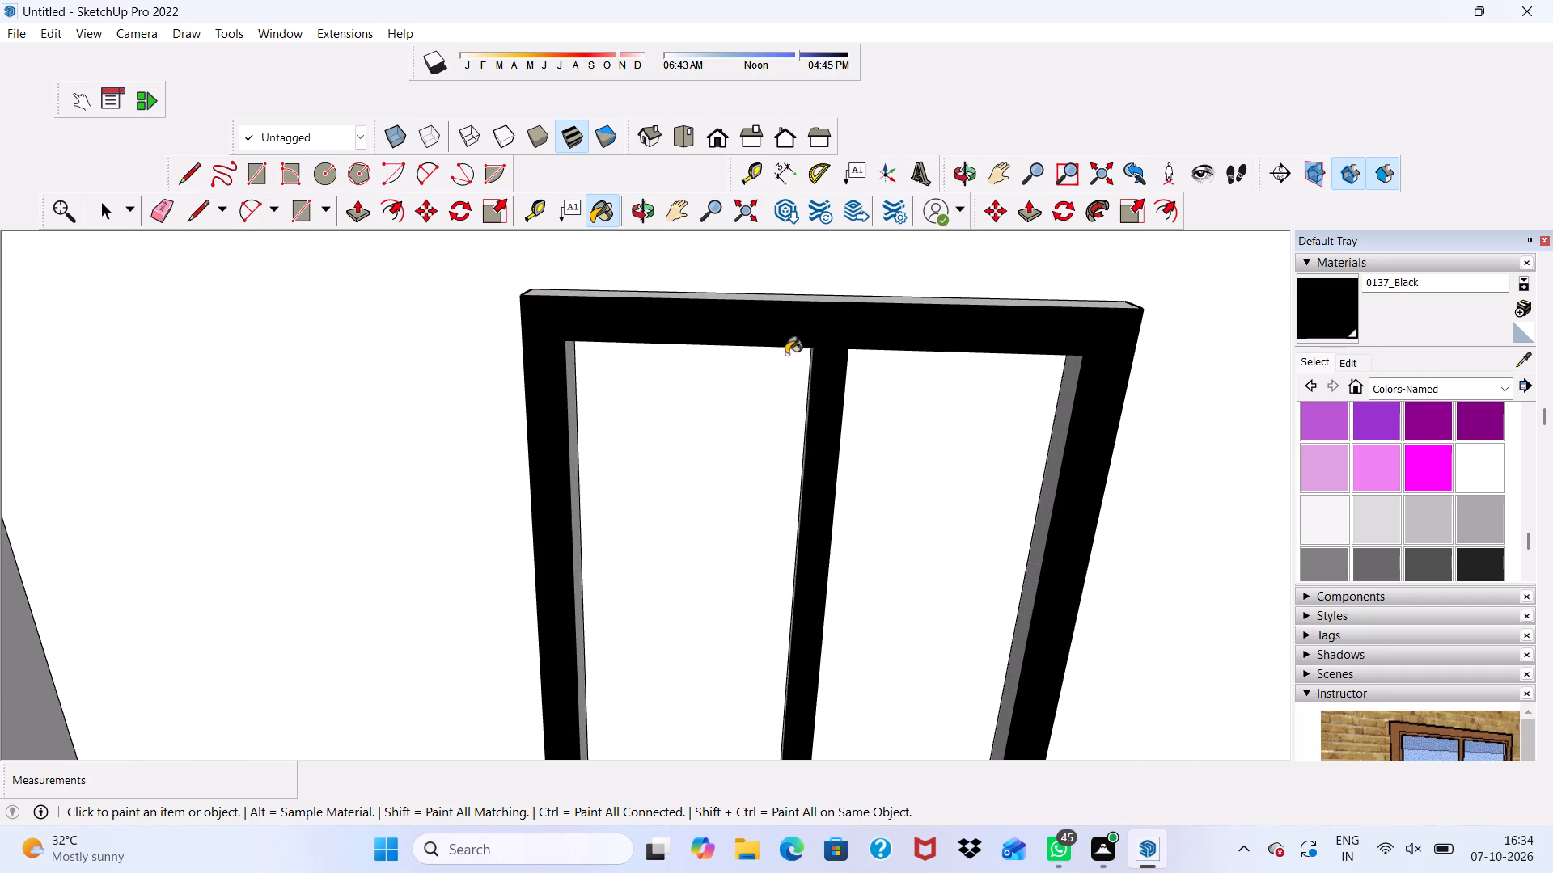
{"action": "scroll", "coordinate": [760, 281], "scroll_direction": "up", "scroll_amount": 4}
{"action": "middle_click_drag", "start_coordinate": [777, 297], "coordinate": [730, 416]}
{"action": "scroll", "coordinate": [728, 416], "scroll_direction": "up", "scroll_amount": 2}
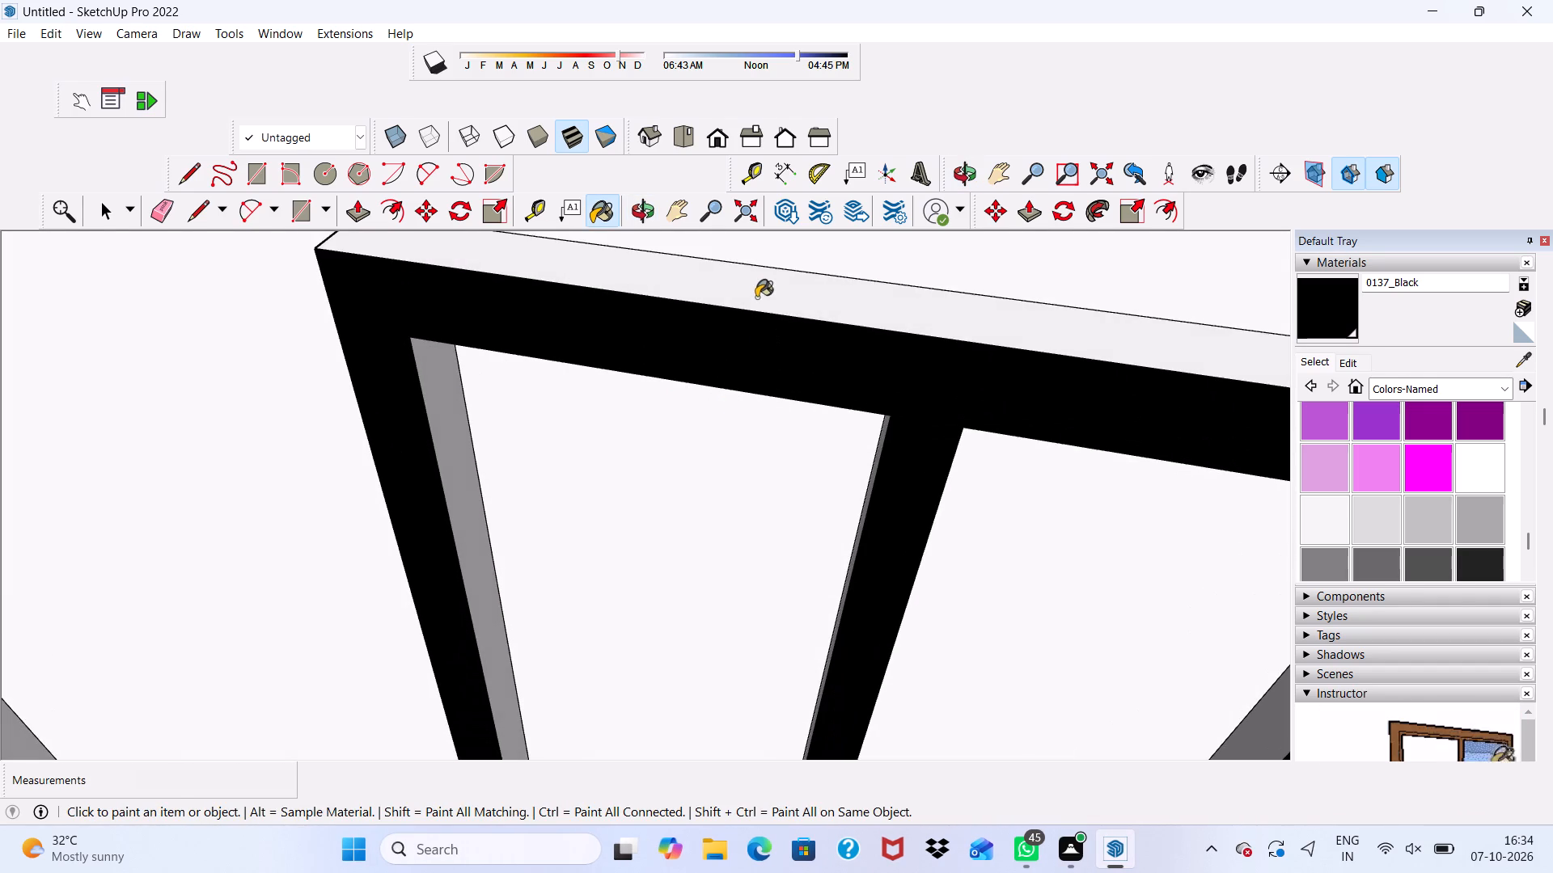
{"action": "left_click", "coordinate": [760, 295]}
Paint the left jamb's inner face and the mullion's left side of the second bay's third-lowest window 0137_Black.
{"action": "scroll", "coordinate": [758, 325], "scroll_direction": "down", "scroll_amount": 5}
{"action": "middle_click_drag", "start_coordinate": [623, 407], "coordinate": [560, 293]}
{"action": "scroll", "coordinate": [623, 407], "scroll_direction": "down", "scroll_amount": 1}
{"action": "scroll", "coordinate": [625, 435], "scroll_direction": "up", "scroll_amount": 5}
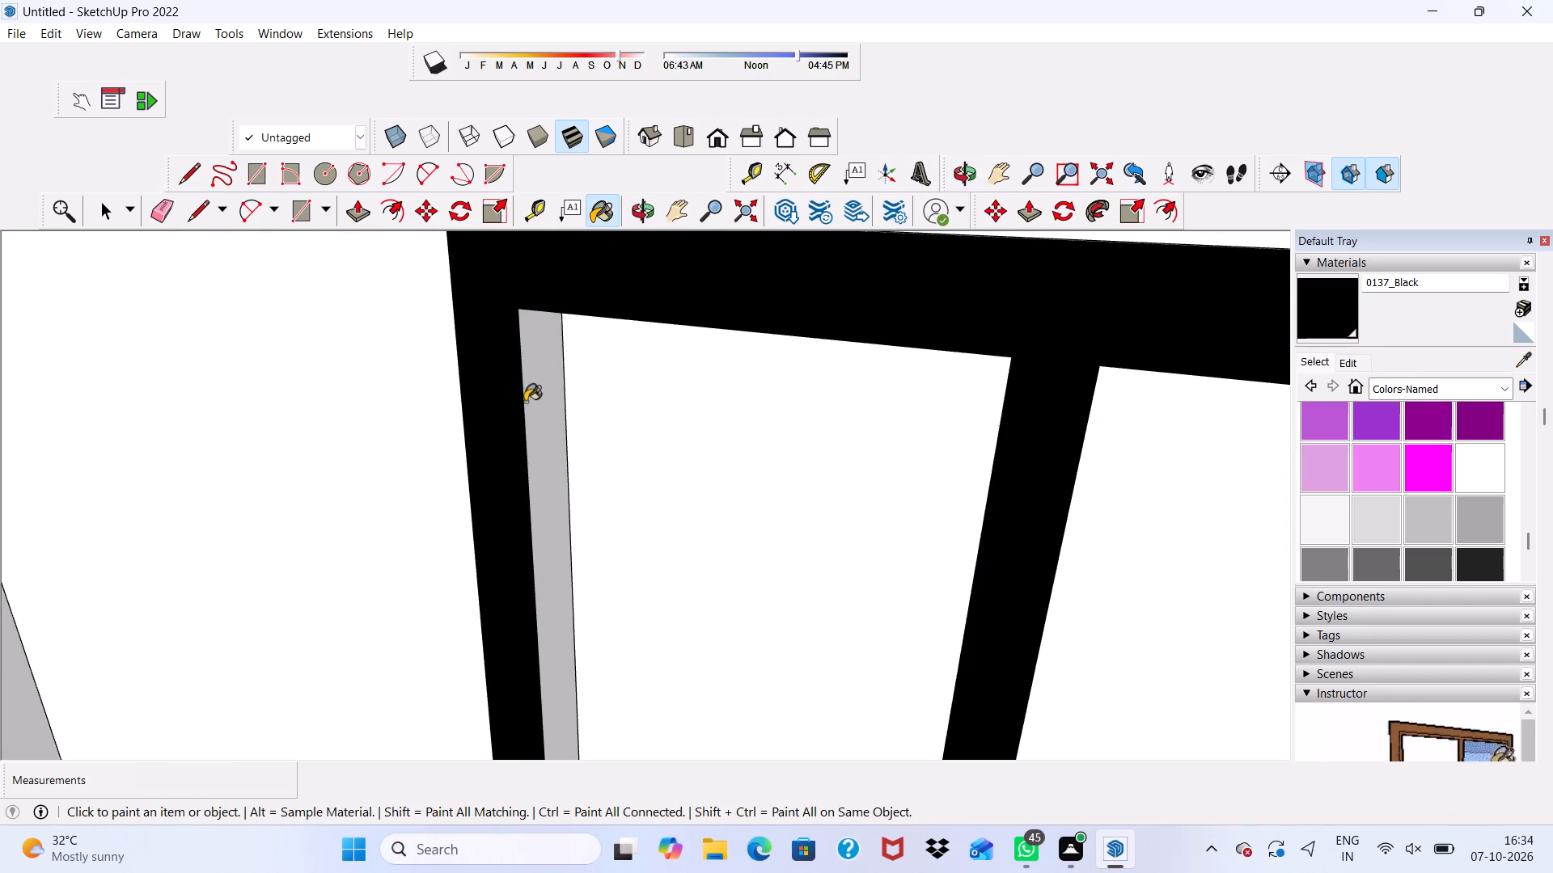
{"action": "left_click", "coordinate": [531, 392]}
{"action": "scroll", "coordinate": [710, 436], "scroll_direction": "down", "scroll_amount": 3}
{"action": "middle_click_drag", "start_coordinate": [720, 435], "coordinate": [963, 345]}
{"action": "scroll", "coordinate": [846, 410], "scroll_direction": "up", "scroll_amount": 4}
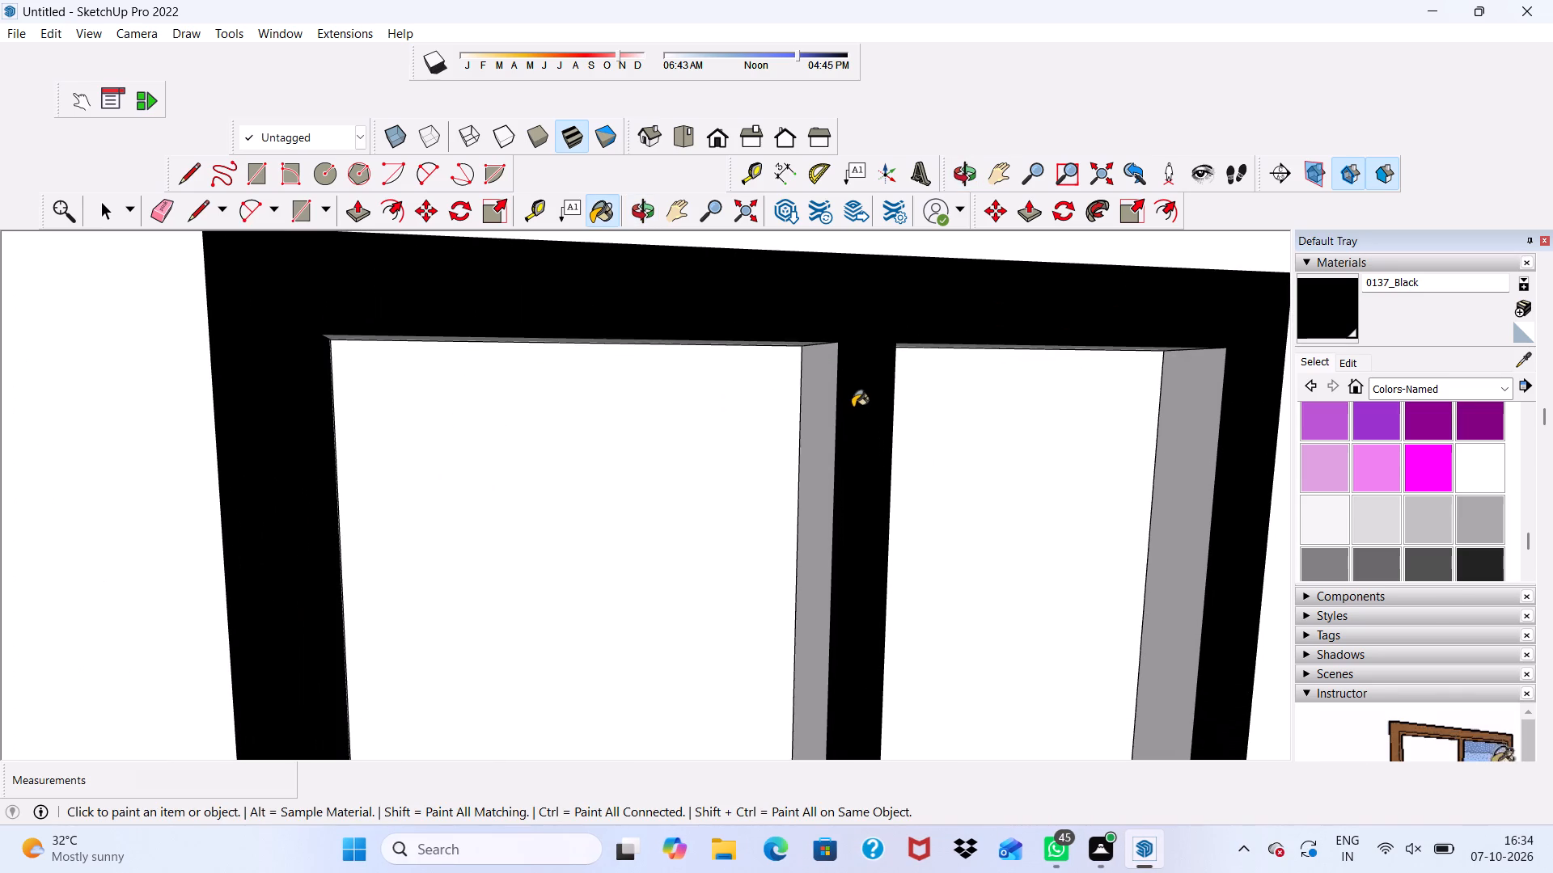
{"action": "left_click", "coordinate": [817, 399]}
Paint the top rail's undersides in both panes of the second bay's third-lowest window 0137_Black.
{"action": "middle_click_drag", "start_coordinate": [786, 354], "coordinate": [770, 285]}
{"action": "left_click", "coordinate": [784, 354]}
{"action": "scroll", "coordinate": [938, 352], "scroll_direction": "up", "scroll_amount": 2}
{"action": "left_click", "coordinate": [959, 356]}
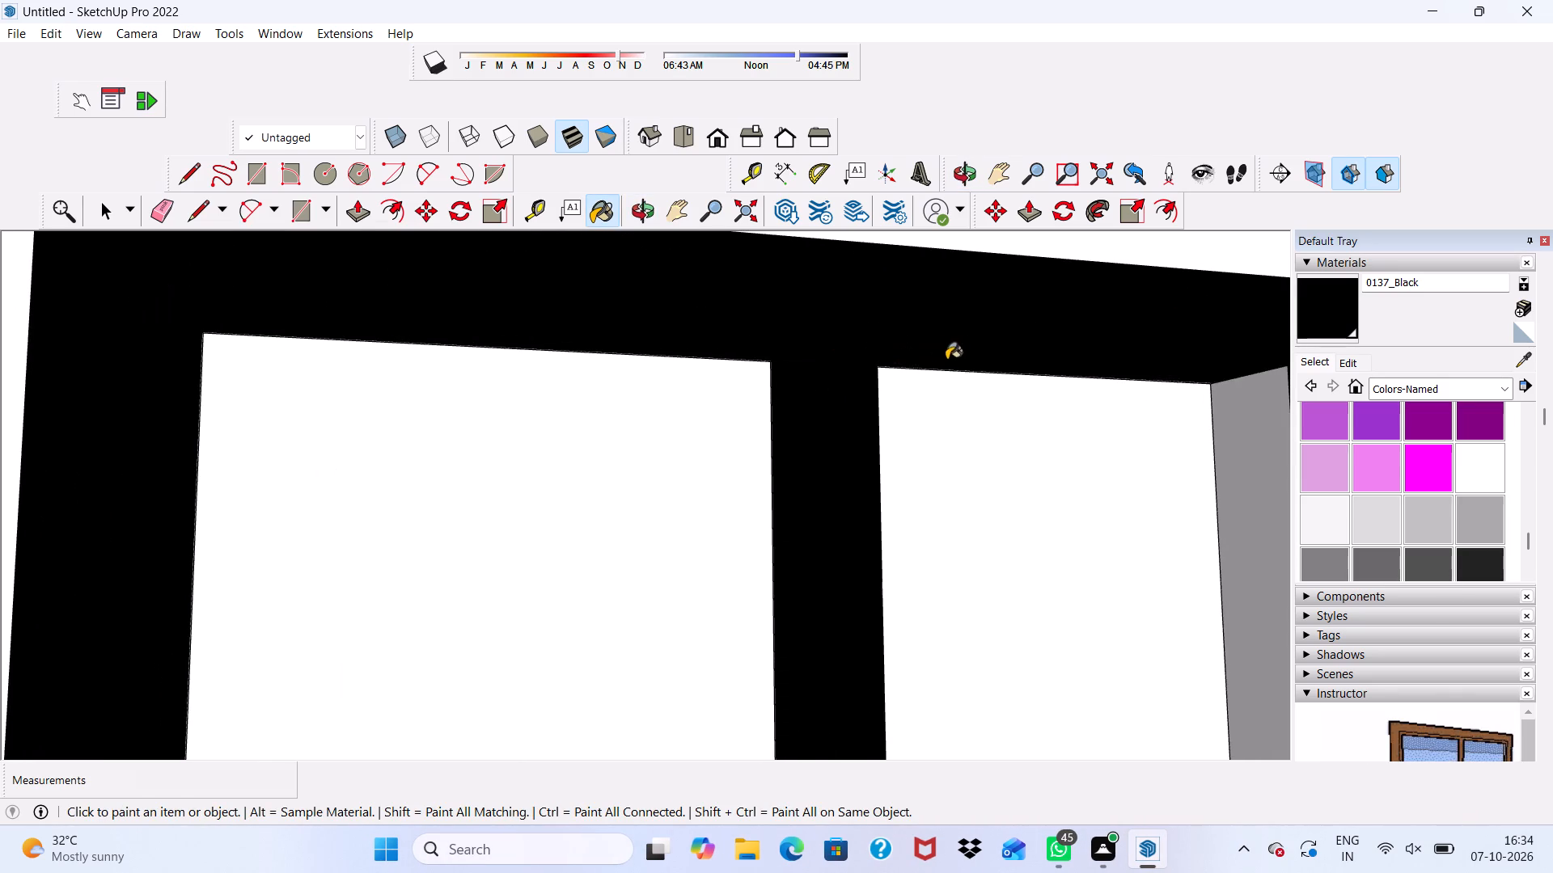
Paint the right jamb's inner face and the frame's outer left side of the second bay's third-lowest window 0137_Black.
{"action": "scroll", "coordinate": [922, 361], "scroll_direction": "down", "scroll_amount": 5}
{"action": "middle_click_drag", "start_coordinate": [951, 400], "coordinate": [1031, 349]}
{"action": "left_click", "coordinate": [1051, 436]}
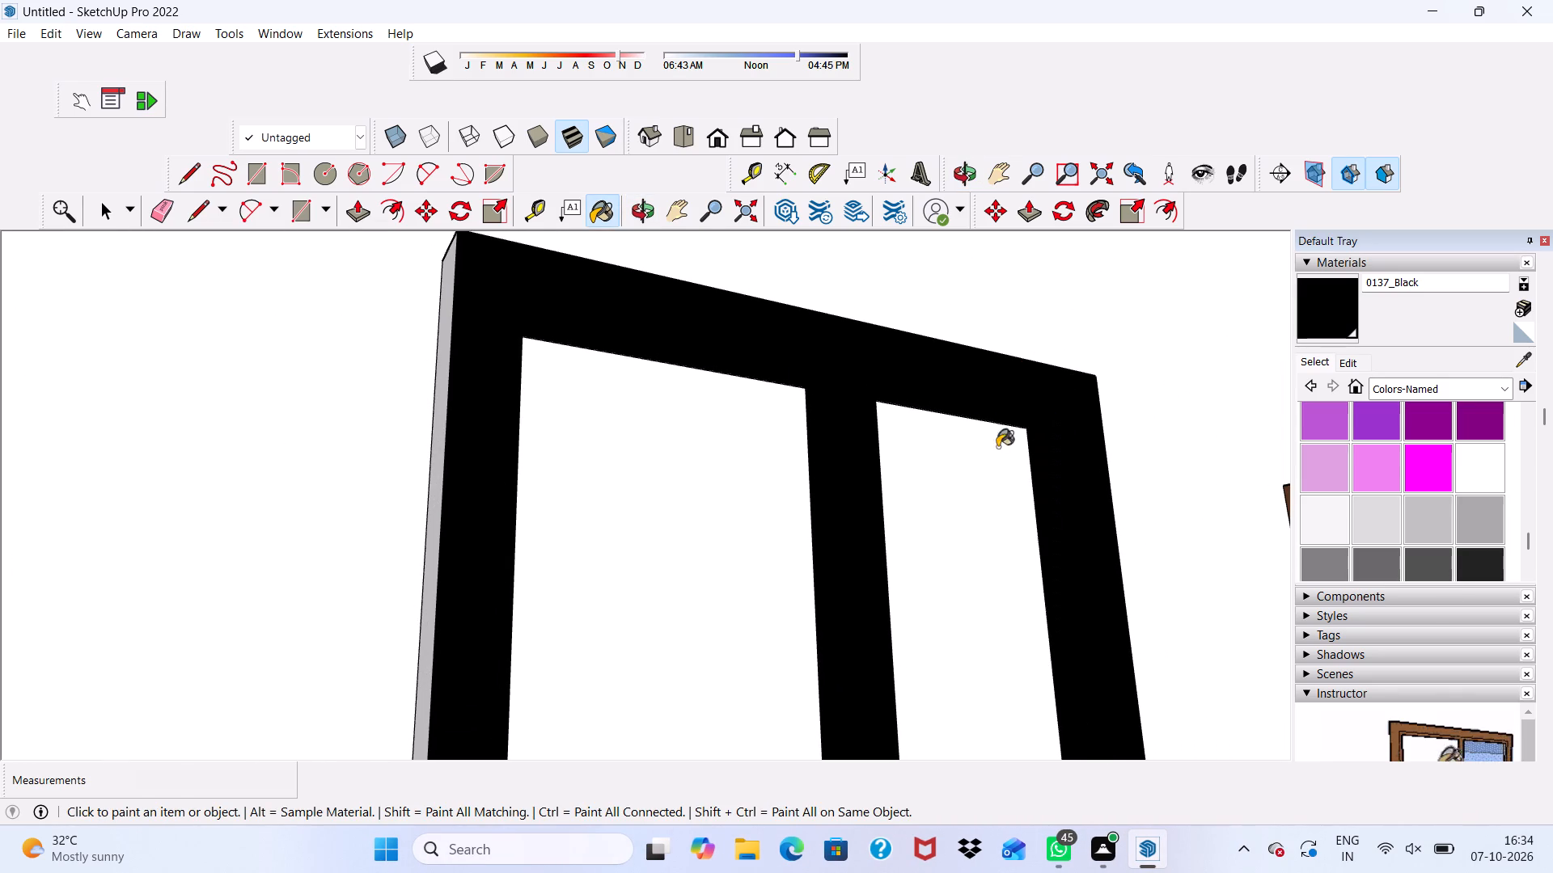
{"action": "left_click_drag", "start_coordinate": [430, 424], "coordinate": [448, 431]}
{"action": "left_click", "coordinate": [435, 419]}
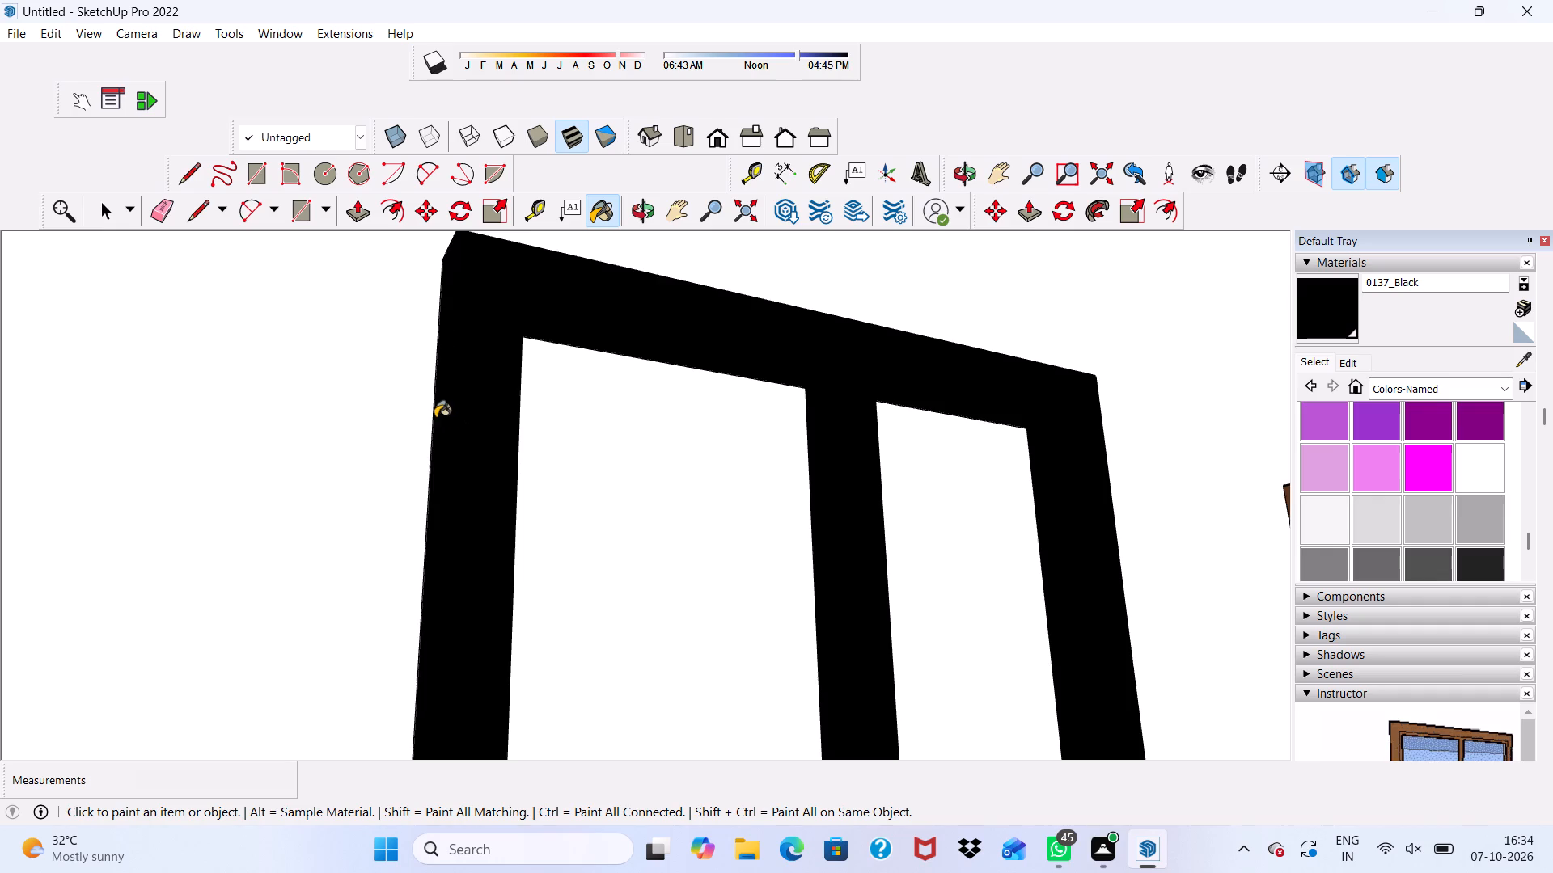
Paint the bottom rail's upper faces in both panes of the second bay's third-lowest window 0137_Black.
{"action": "scroll", "coordinate": [435, 417], "scroll_direction": "down", "scroll_amount": 17}
{"action": "middle_click_drag", "start_coordinate": [630, 415], "coordinate": [482, 562]}
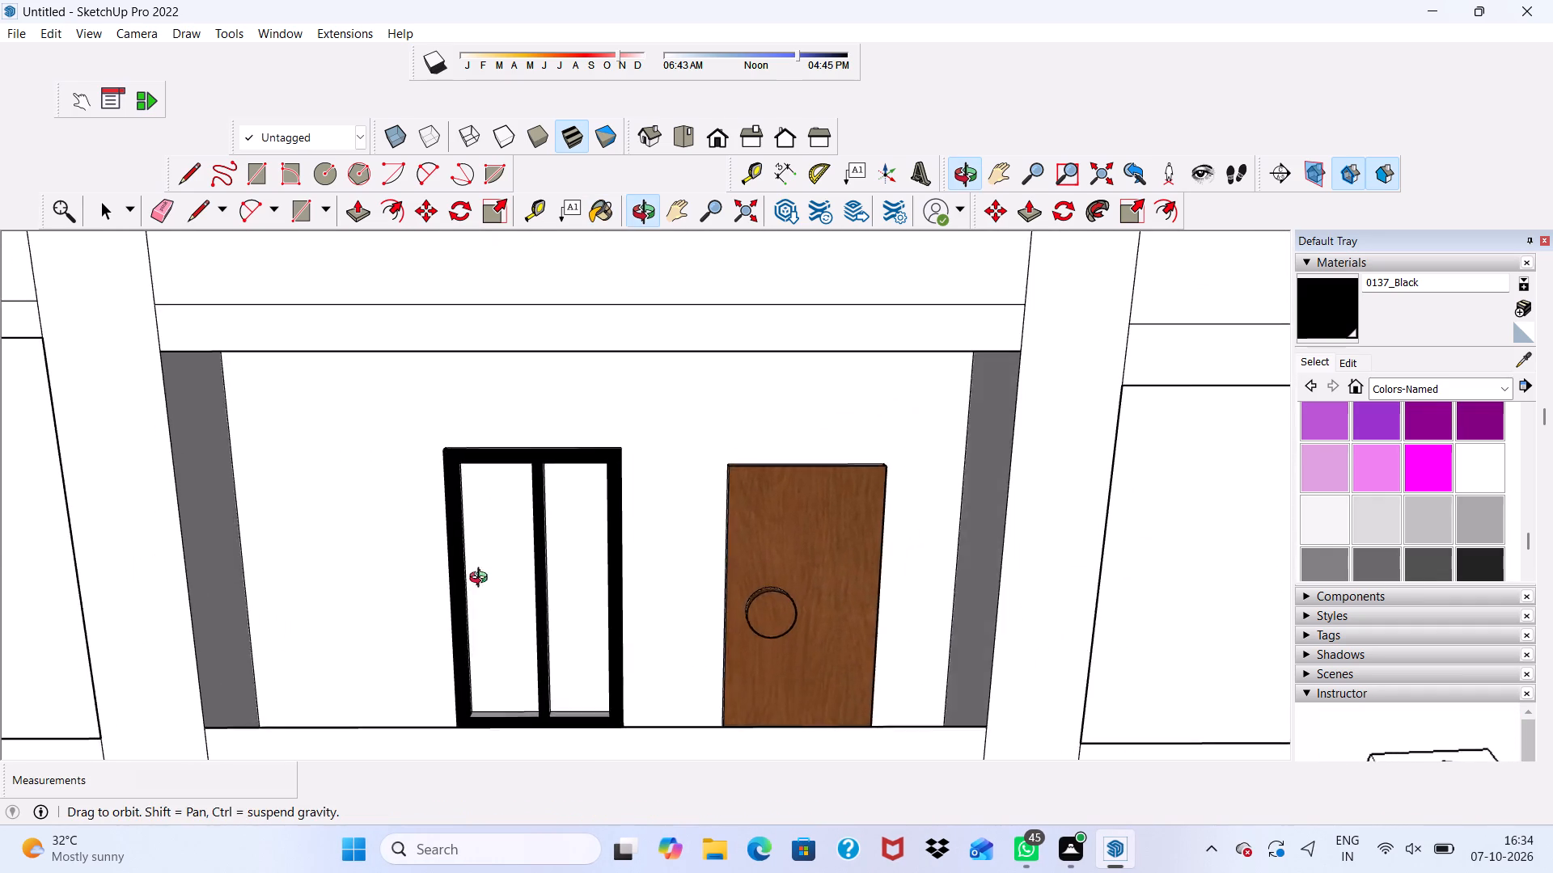
{"action": "scroll", "coordinate": [516, 641], "scroll_direction": "up", "scroll_amount": 11}
{"action": "scroll", "coordinate": [509, 588], "scroll_direction": "down", "scroll_amount": 6}
{"action": "scroll", "coordinate": [522, 748], "scroll_direction": "up", "scroll_amount": 8}
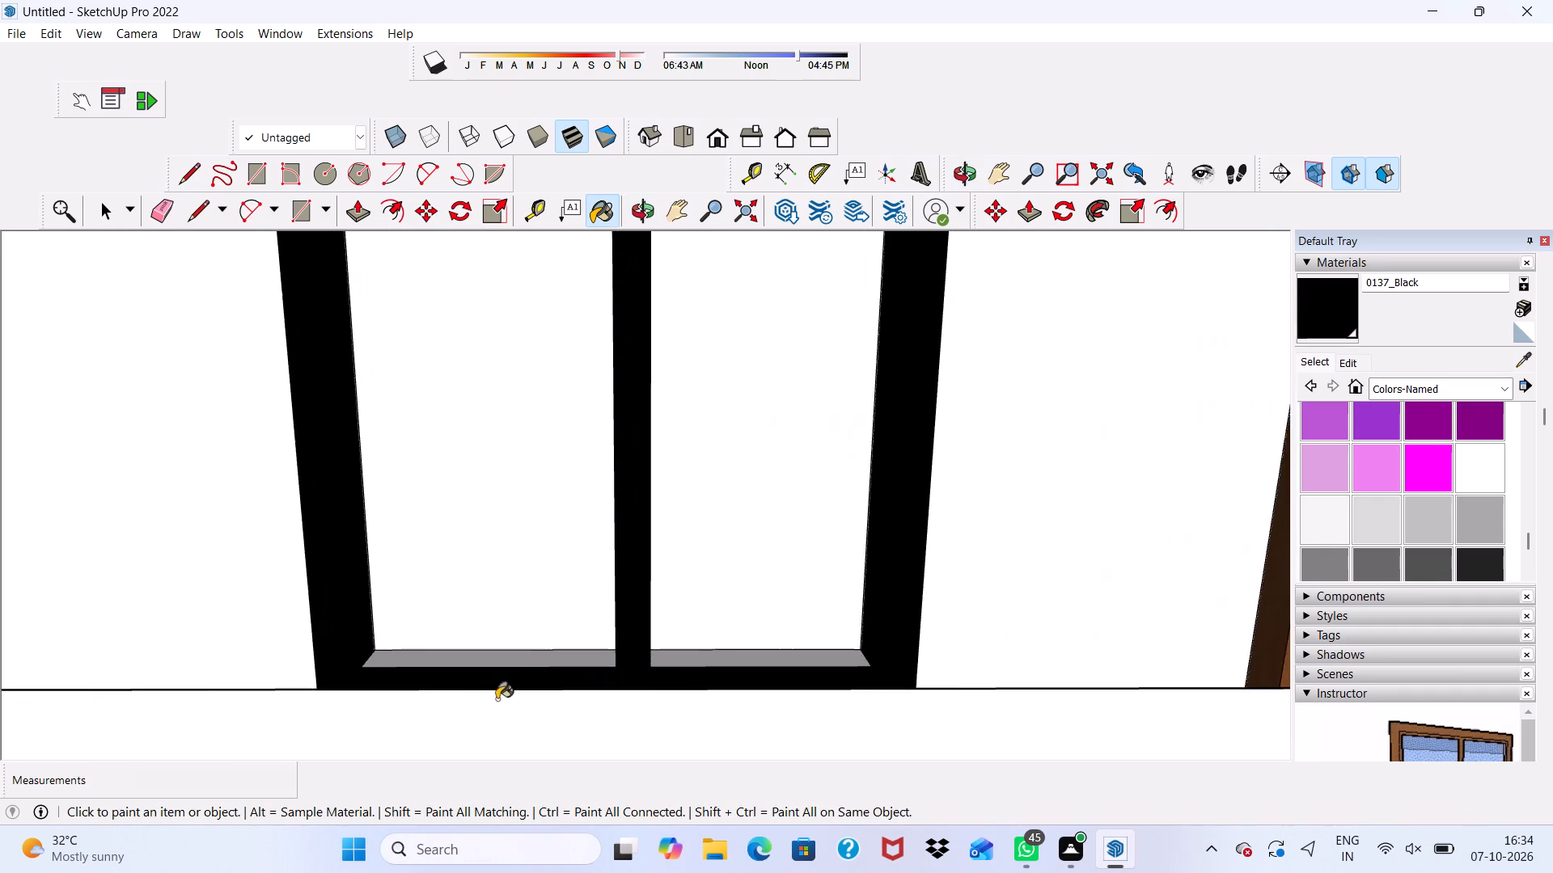
{"action": "scroll", "coordinate": [497, 699], "scroll_direction": "up", "scroll_amount": 6}
{"action": "left_click", "coordinate": [512, 645]}
{"action": "left_click", "coordinate": [797, 642]}
Paint the front face and the mullion's right side of the second bay's fourth-lowest balcony window 0137_Black.
{"action": "scroll", "coordinate": [755, 659], "scroll_direction": "down", "scroll_amount": 5}
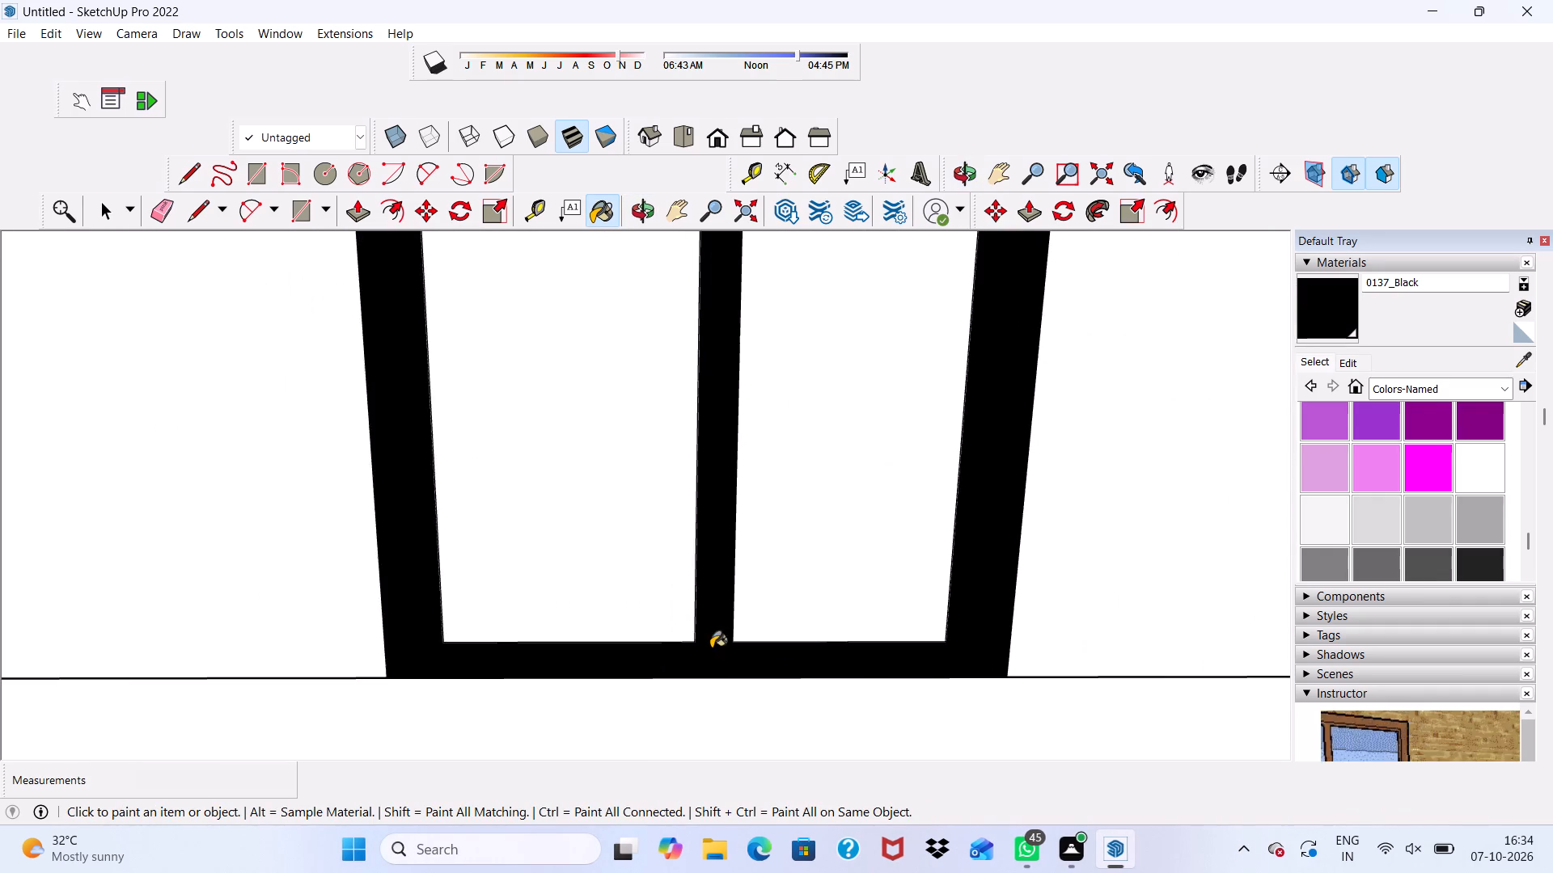
{"action": "scroll", "coordinate": [711, 648], "scroll_direction": "down", "scroll_amount": 18}
{"action": "middle_click_drag", "start_coordinate": [695, 525], "coordinate": [581, 639]}
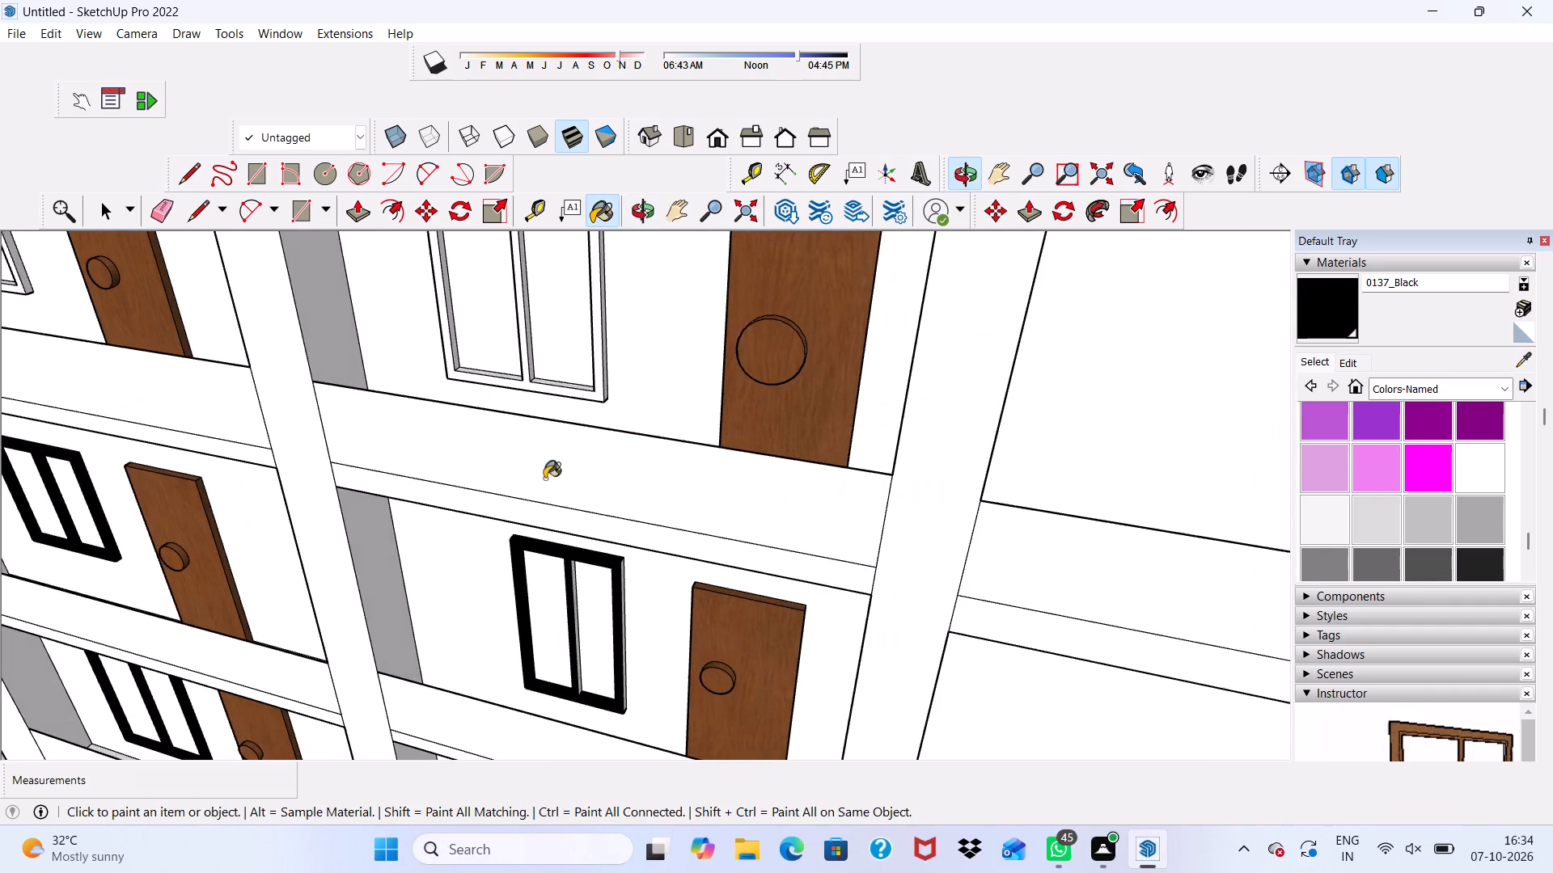
{"action": "scroll", "coordinate": [532, 352], "scroll_direction": "up", "scroll_amount": 16}
{"action": "left_click", "coordinate": [524, 492]}
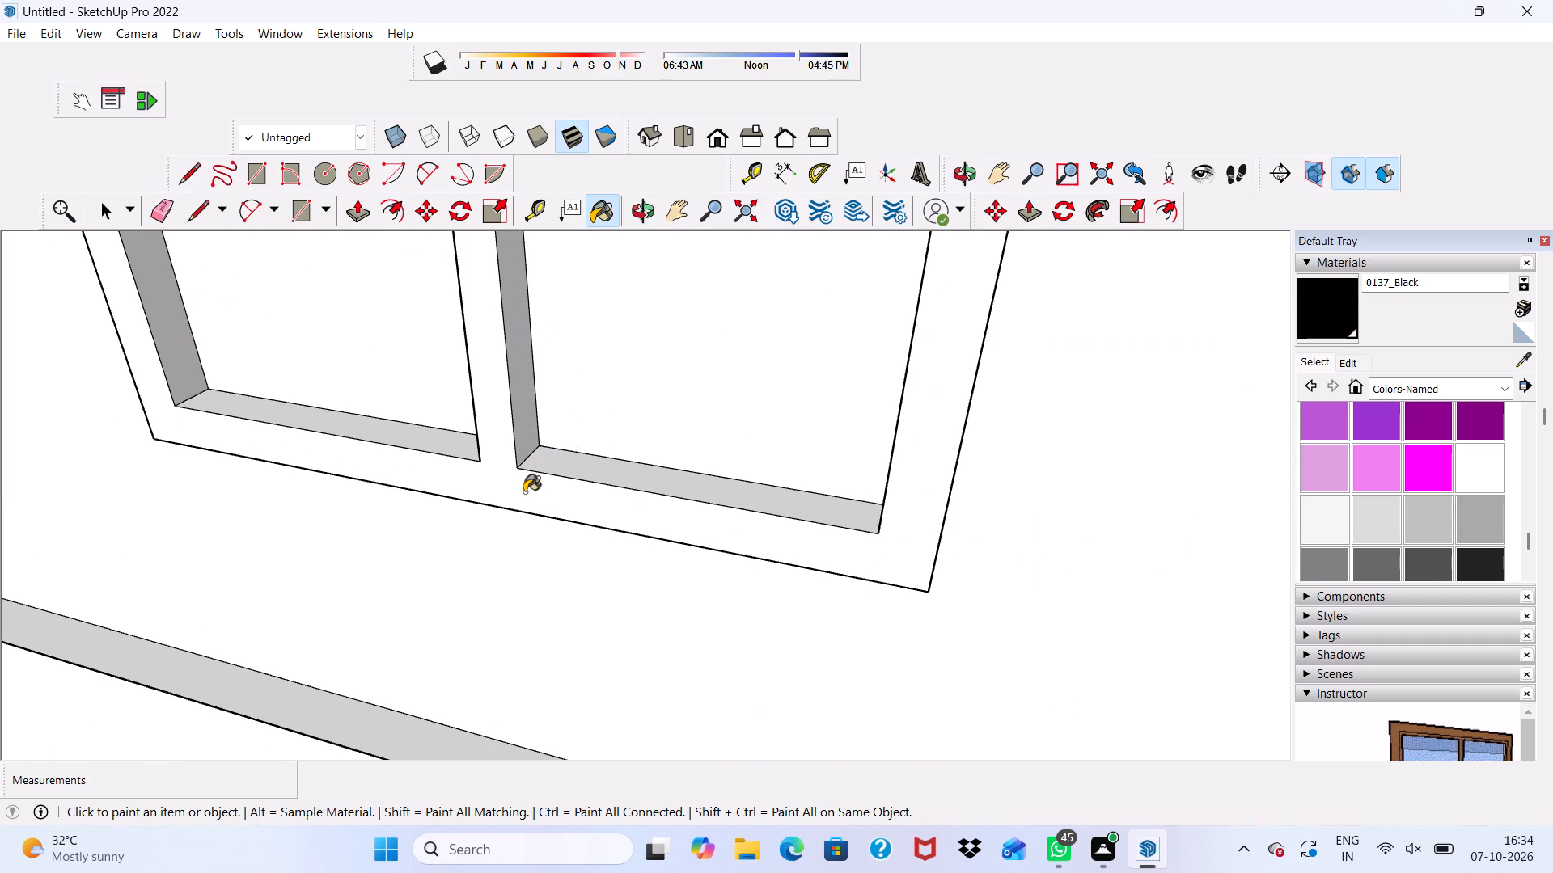
{"action": "left_click", "coordinate": [520, 404]}
Paint the bottom rail's upper faces and both jambs' inner faces of the second bay's fourth-lowest window 0137_Black.
{"action": "scroll", "coordinate": [606, 504], "scroll_direction": "up", "scroll_amount": 4}
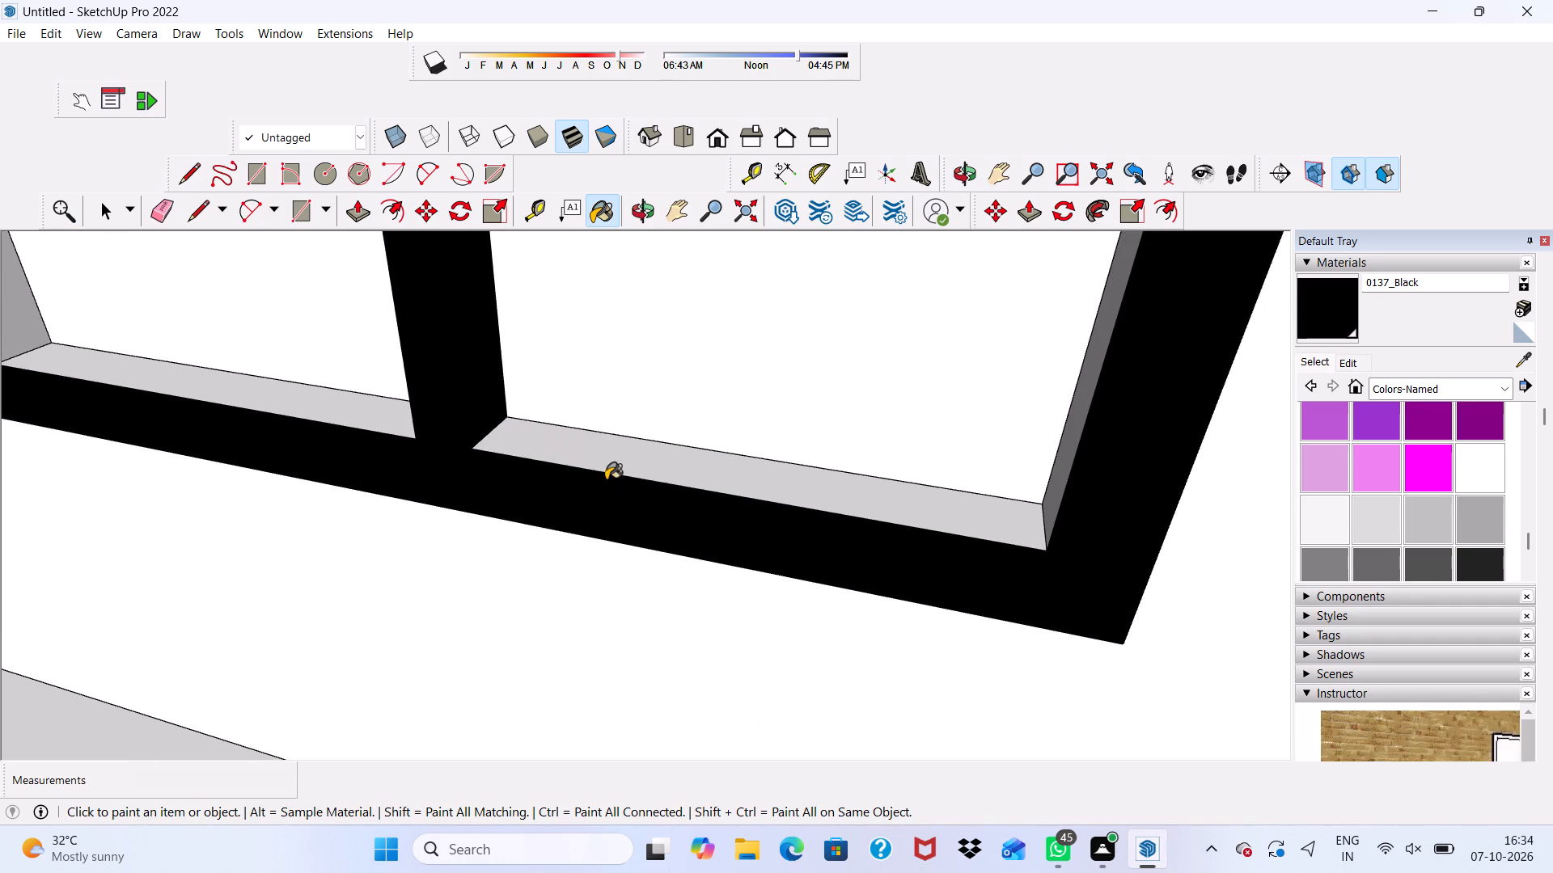
{"action": "left_click", "coordinate": [603, 457]}
{"action": "left_click", "coordinate": [1107, 293]}
{"action": "scroll", "coordinate": [1115, 329], "scroll_direction": "down", "scroll_amount": 4}
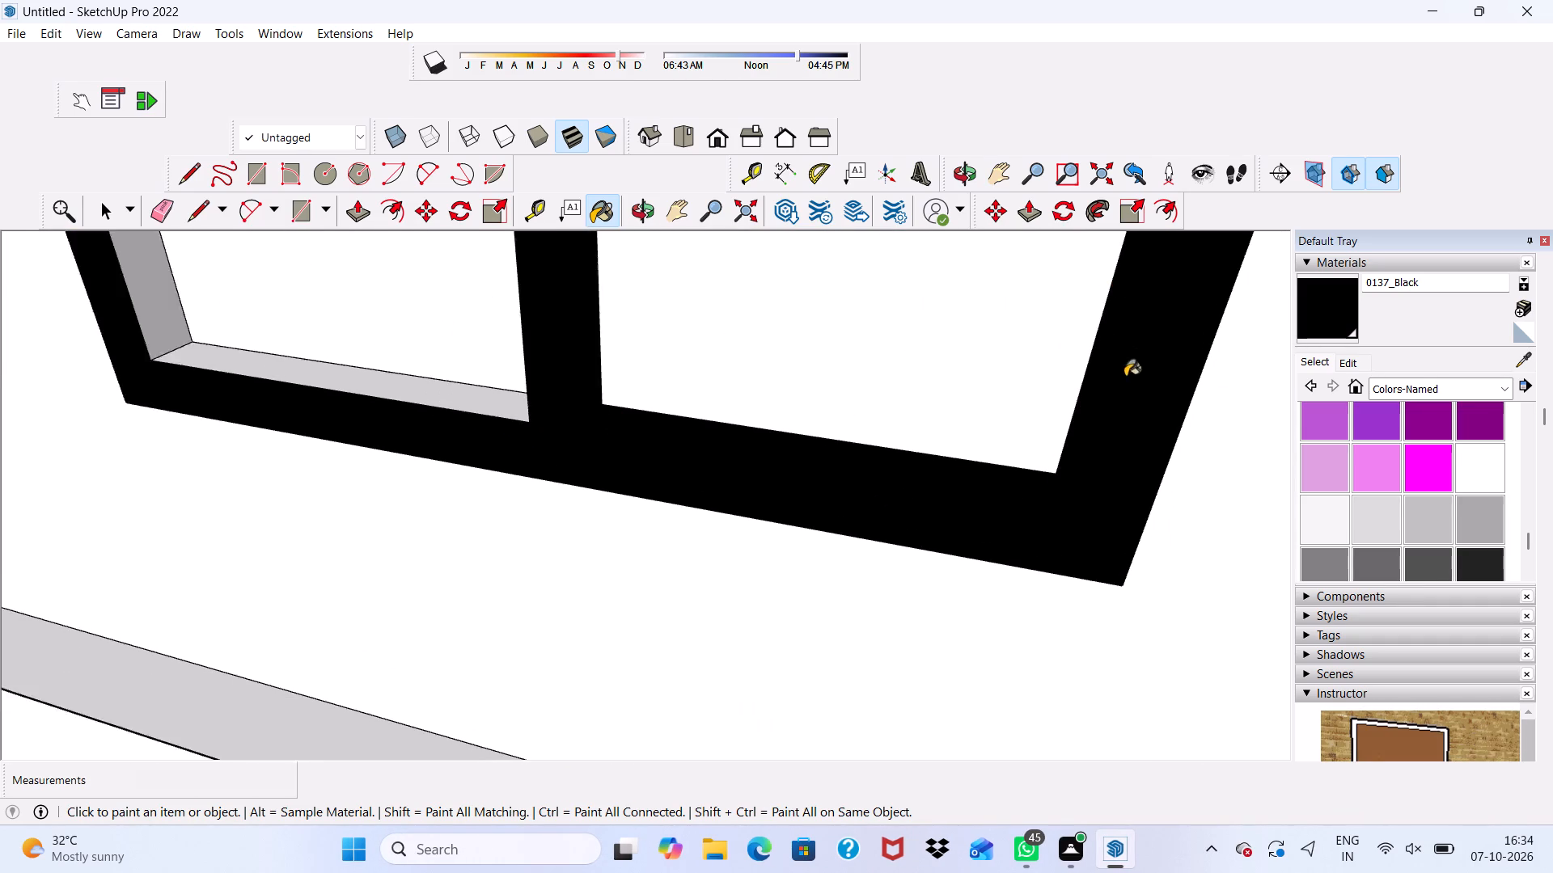
{"action": "left_click", "coordinate": [406, 384]}
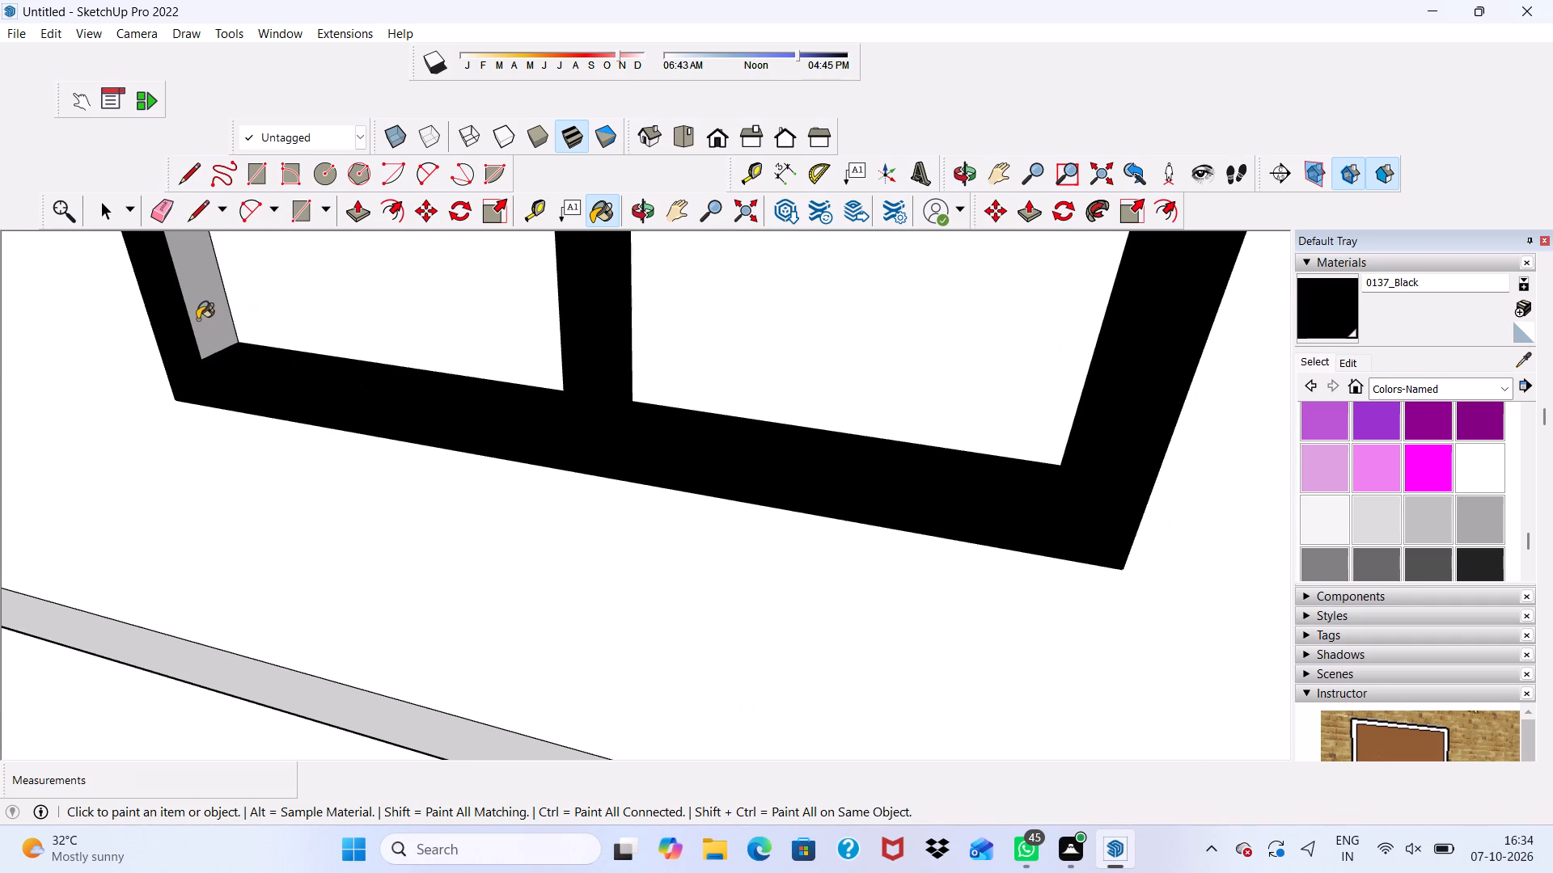
{"action": "left_click", "coordinate": [195, 319]}
Paint the mullion's left side and the frame's outer left side of the second bay's fourth-lowest window 0137_Black.
{"action": "middle_click_drag", "start_coordinate": [340, 361], "coordinate": [625, 379]}
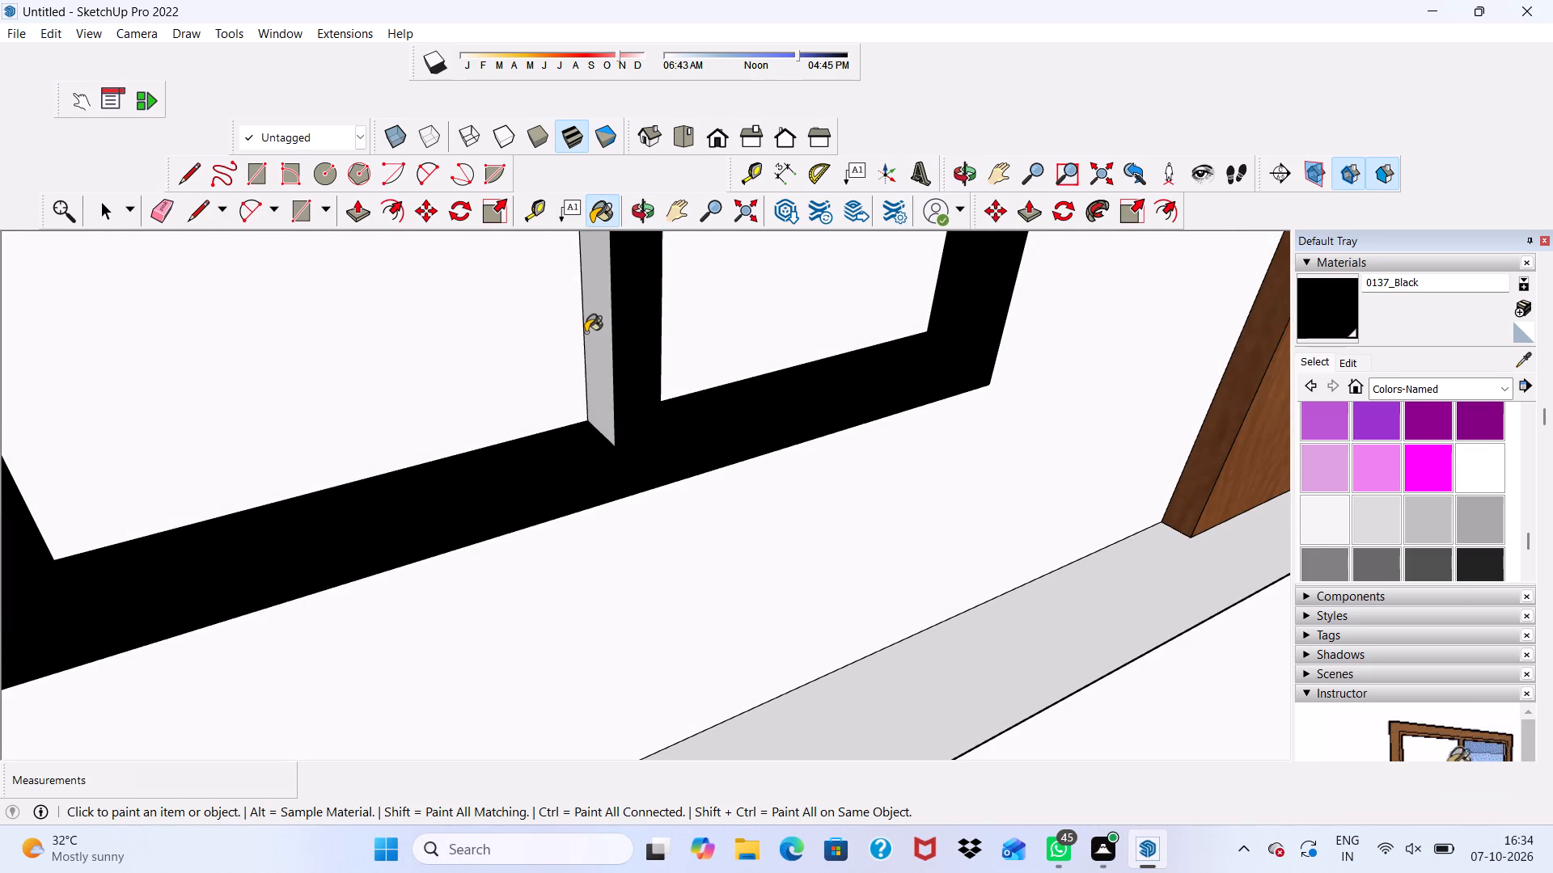
{"action": "left_click", "coordinate": [586, 332]}
{"action": "scroll", "coordinate": [591, 335], "scroll_direction": "down", "scroll_amount": 20}
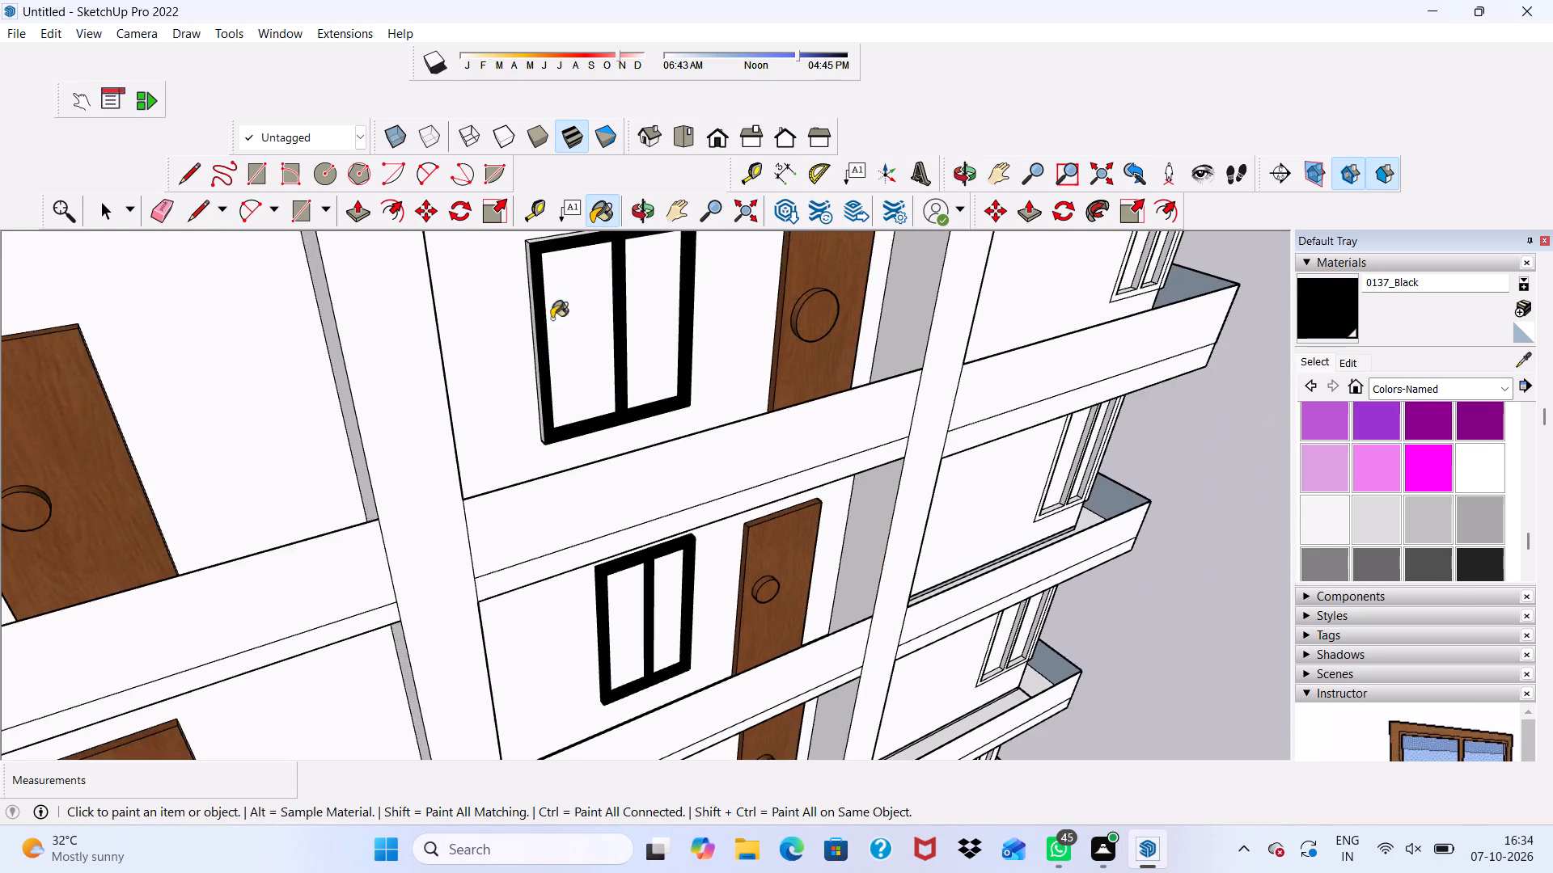
{"action": "scroll", "coordinate": [510, 272], "scroll_direction": "up", "scroll_amount": 14}
{"action": "left_click", "coordinate": [537, 315]}
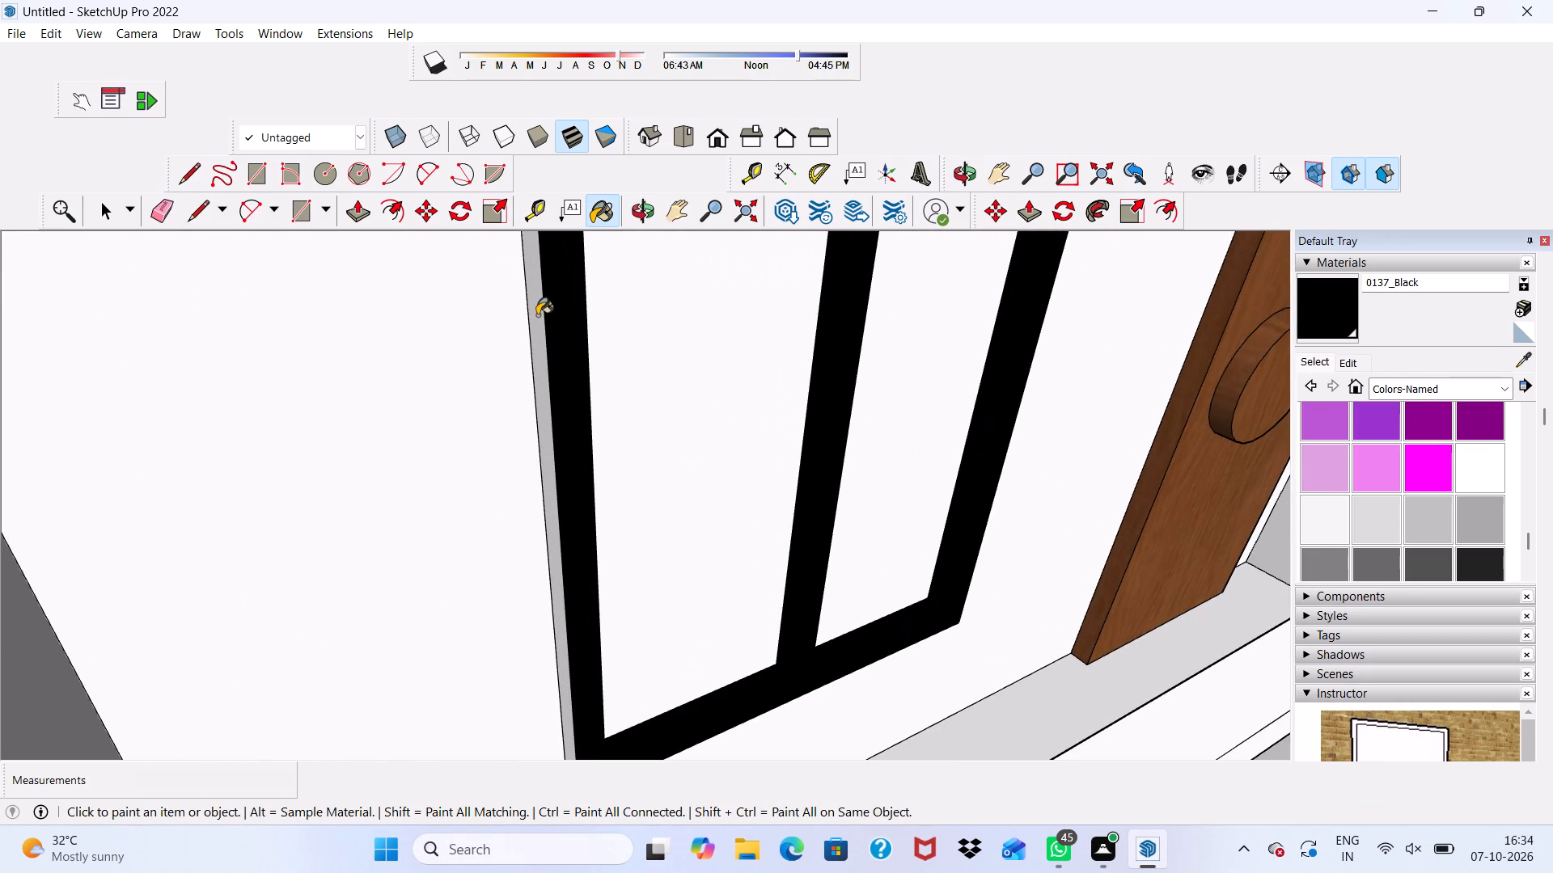
Paint the top face and the frame's outer right side of the second bay's fourth-lowest window 0137_Black.
{"action": "scroll", "coordinate": [552, 344], "scroll_direction": "down", "scroll_amount": 8}
{"action": "middle_click_drag", "start_coordinate": [617, 391], "coordinate": [561, 483]}
{"action": "scroll", "coordinate": [564, 331], "scroll_direction": "up", "scroll_amount": 5}
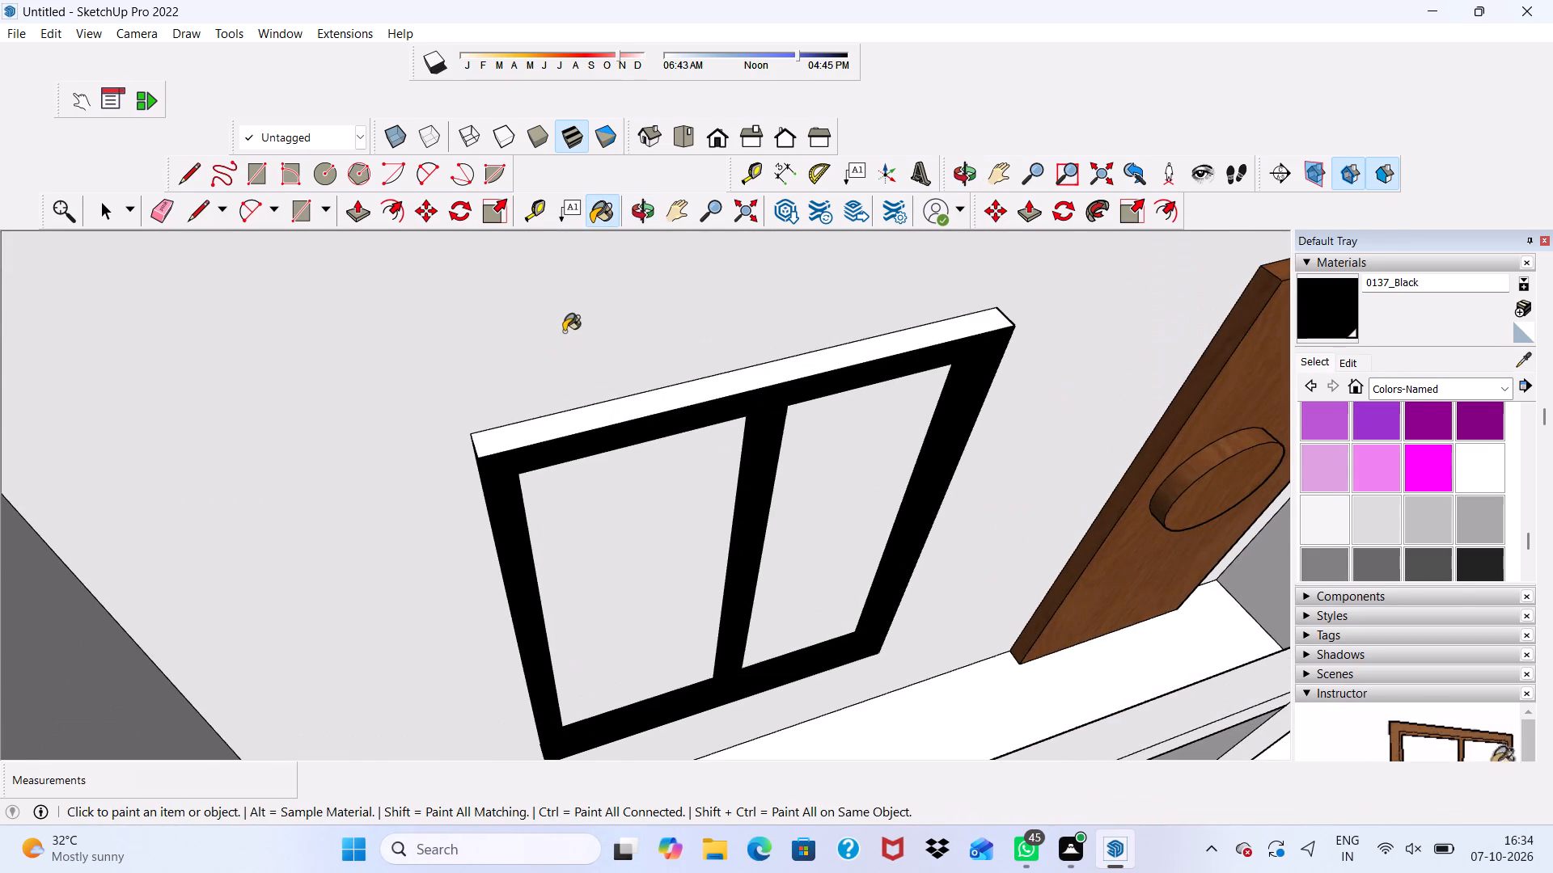
{"action": "left_click", "coordinate": [608, 408]}
{"action": "scroll", "coordinate": [712, 421], "scroll_direction": "down", "scroll_amount": 1}
{"action": "middle_click_drag", "start_coordinate": [715, 421], "coordinate": [389, 393]}
{"action": "scroll", "coordinate": [685, 419], "scroll_direction": "up", "scroll_amount": 1}
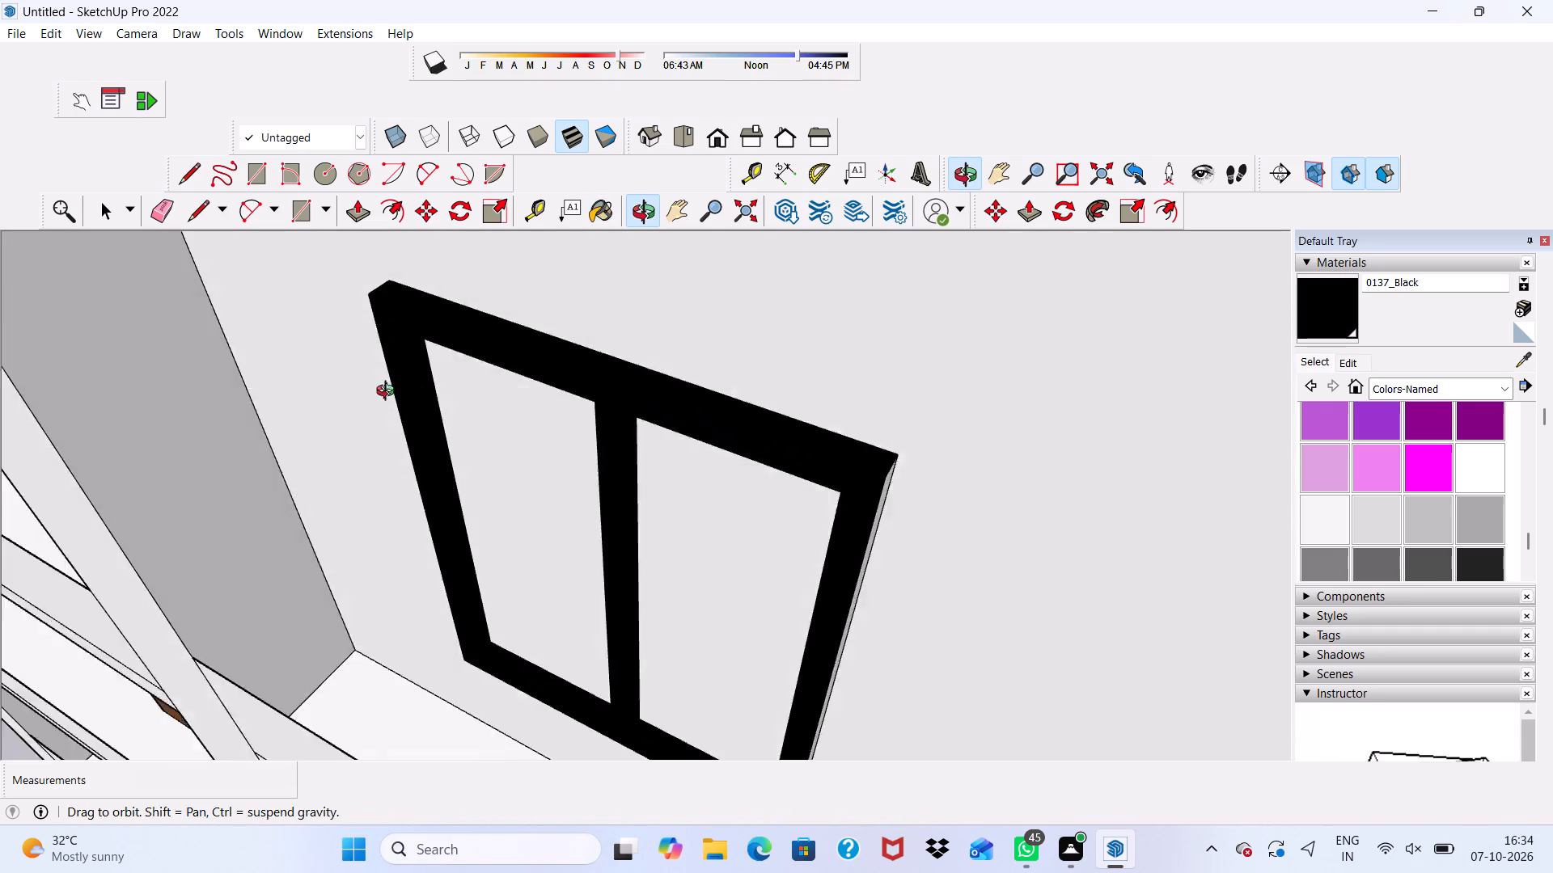
{"action": "middle_click_drag", "start_coordinate": [389, 393], "coordinate": [357, 393]}
{"action": "scroll", "coordinate": [700, 566], "scroll_direction": "up", "scroll_amount": 4}
{"action": "left_click", "coordinate": [889, 491]}
Paint the first bay's top balcony window 0137_Black on its front face, outer right side, mullion's right side and left jamb's inner face.
{"action": "scroll", "coordinate": [885, 479], "scroll_direction": "down", "scroll_amount": 7}
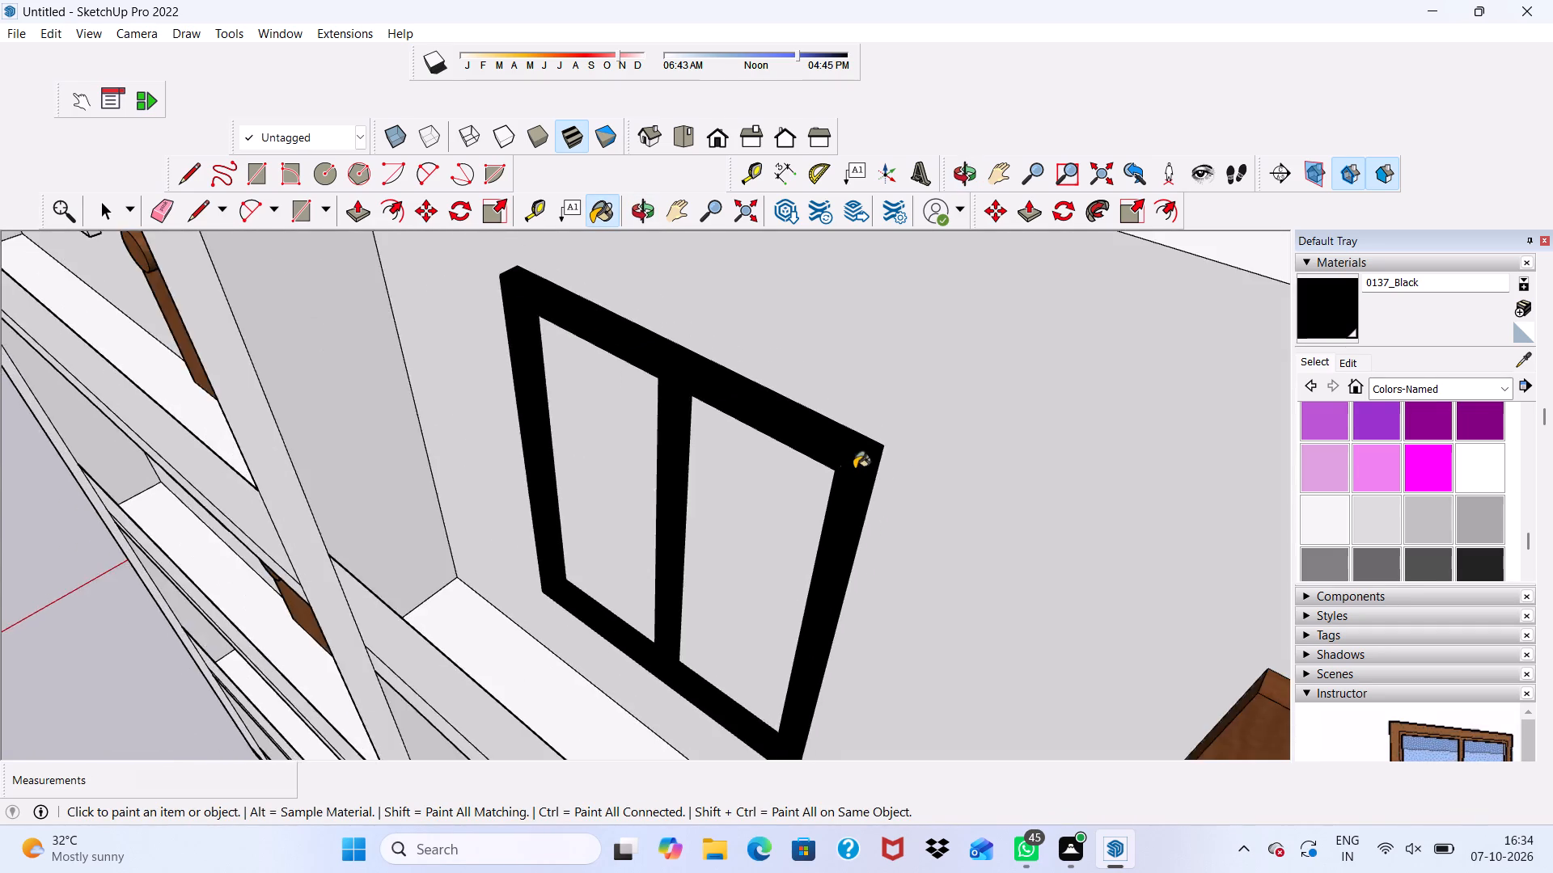
{"action": "scroll", "coordinate": [854, 469], "scroll_direction": "down", "scroll_amount": 20}
{"action": "scroll", "coordinate": [854, 469], "scroll_direction": "down", "scroll_amount": 3}
{"action": "middle_click_drag", "start_coordinate": [790, 515], "coordinate": [779, 508]}
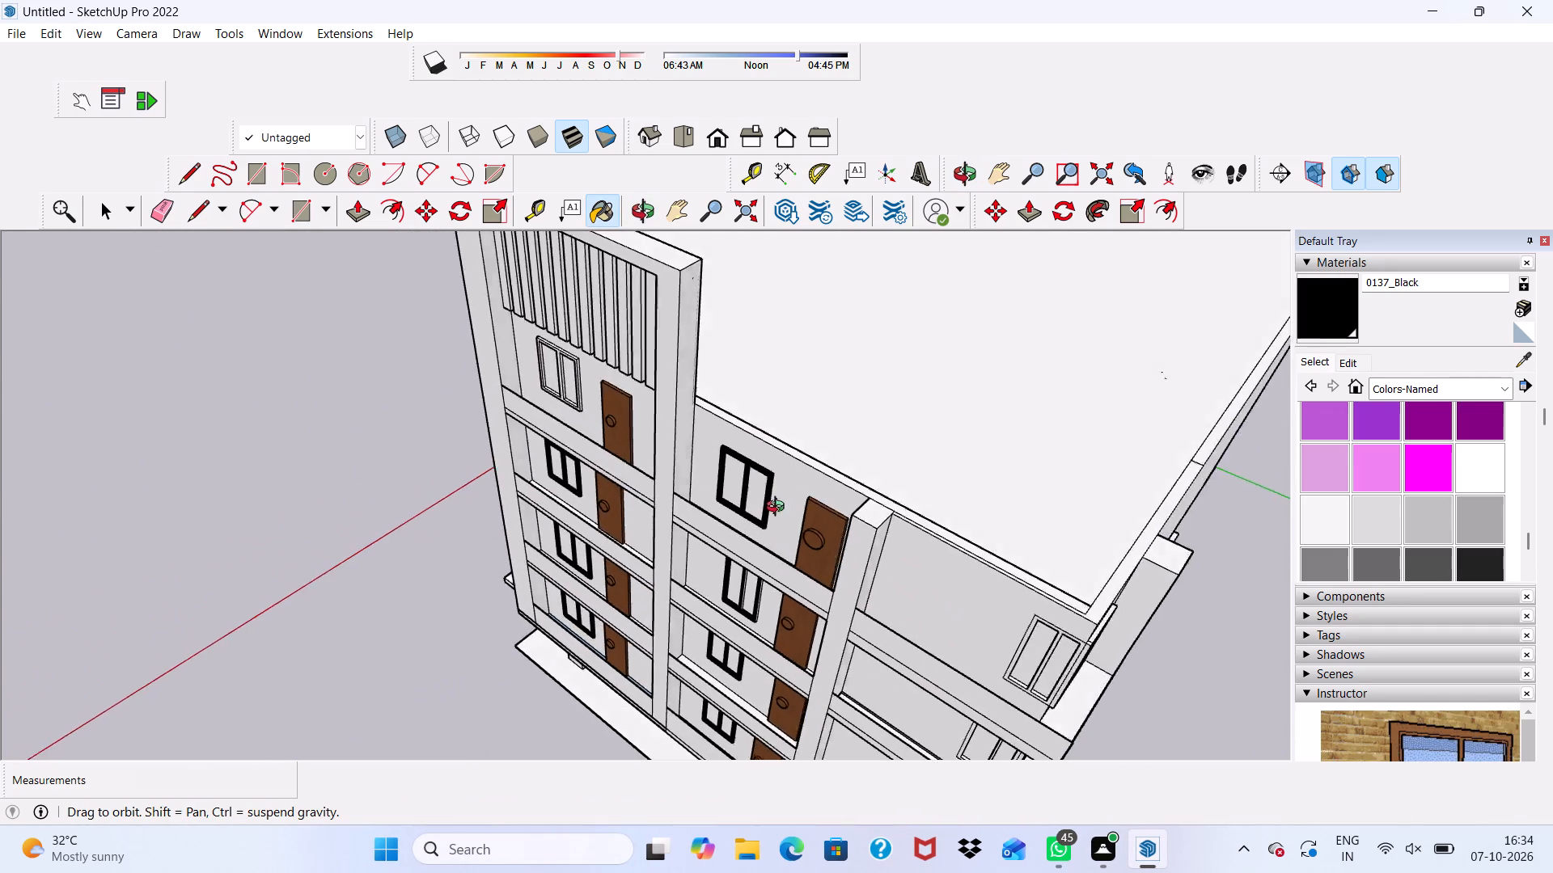
{"action": "middle_click_drag", "start_coordinate": [779, 508], "coordinate": [896, 238]}
{"action": "scroll", "coordinate": [1001, 303], "scroll_direction": "up", "scroll_amount": 6}
{"action": "scroll", "coordinate": [994, 311], "scroll_direction": "down", "scroll_amount": 6}
{"action": "scroll", "coordinate": [697, 466], "scroll_direction": "down", "scroll_amount": 2}
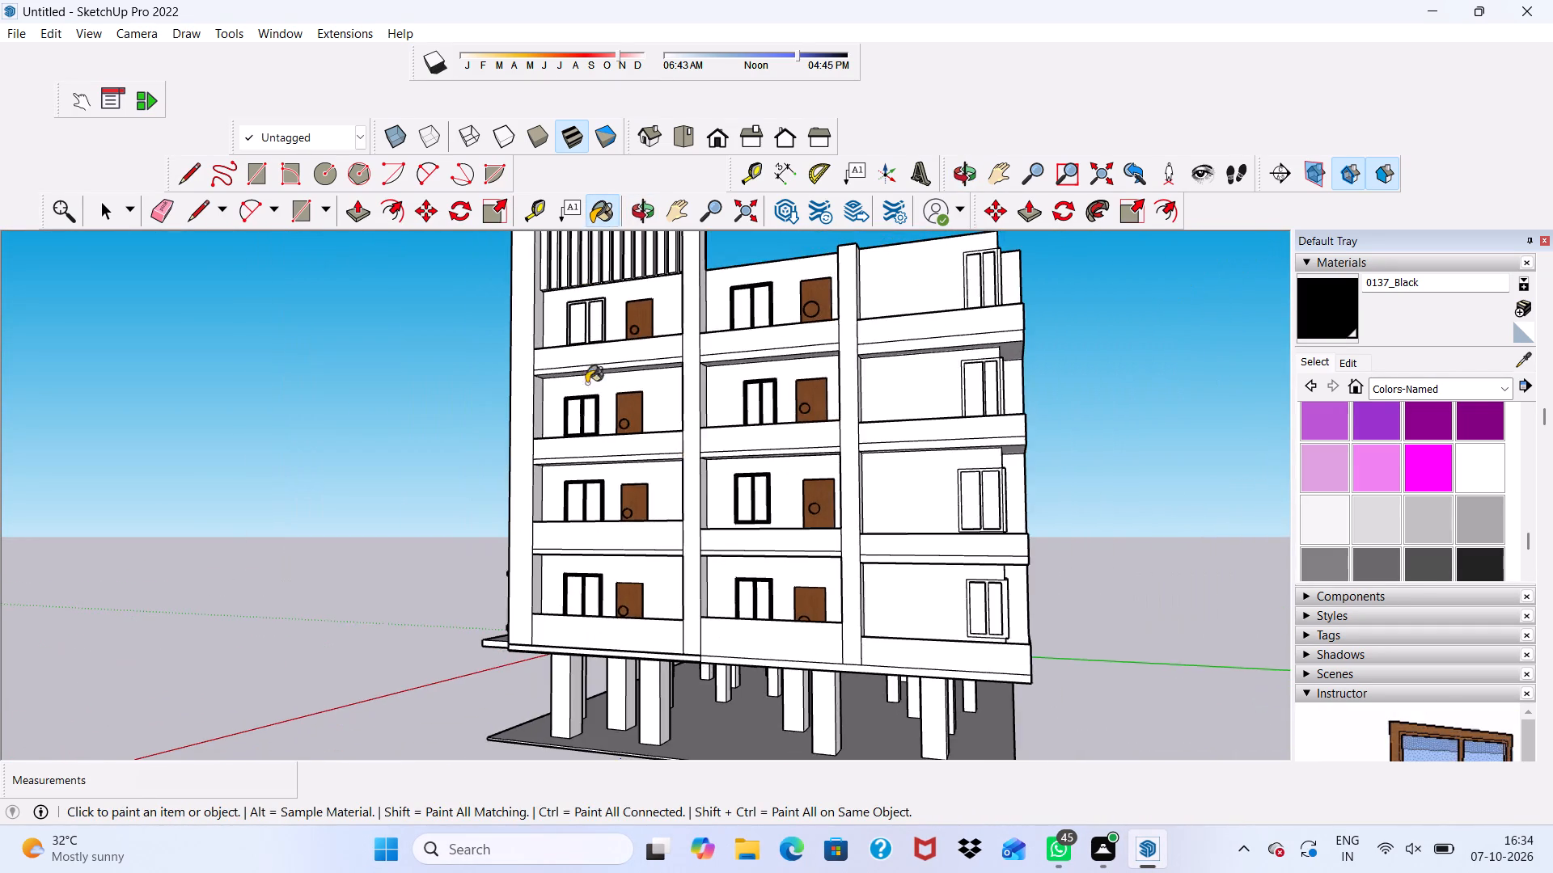
{"action": "scroll", "coordinate": [575, 318], "scroll_direction": "up", "scroll_amount": 16}
{"action": "left_click", "coordinate": [552, 339]}
{"action": "scroll", "coordinate": [590, 356], "scroll_direction": "up", "scroll_amount": 5}
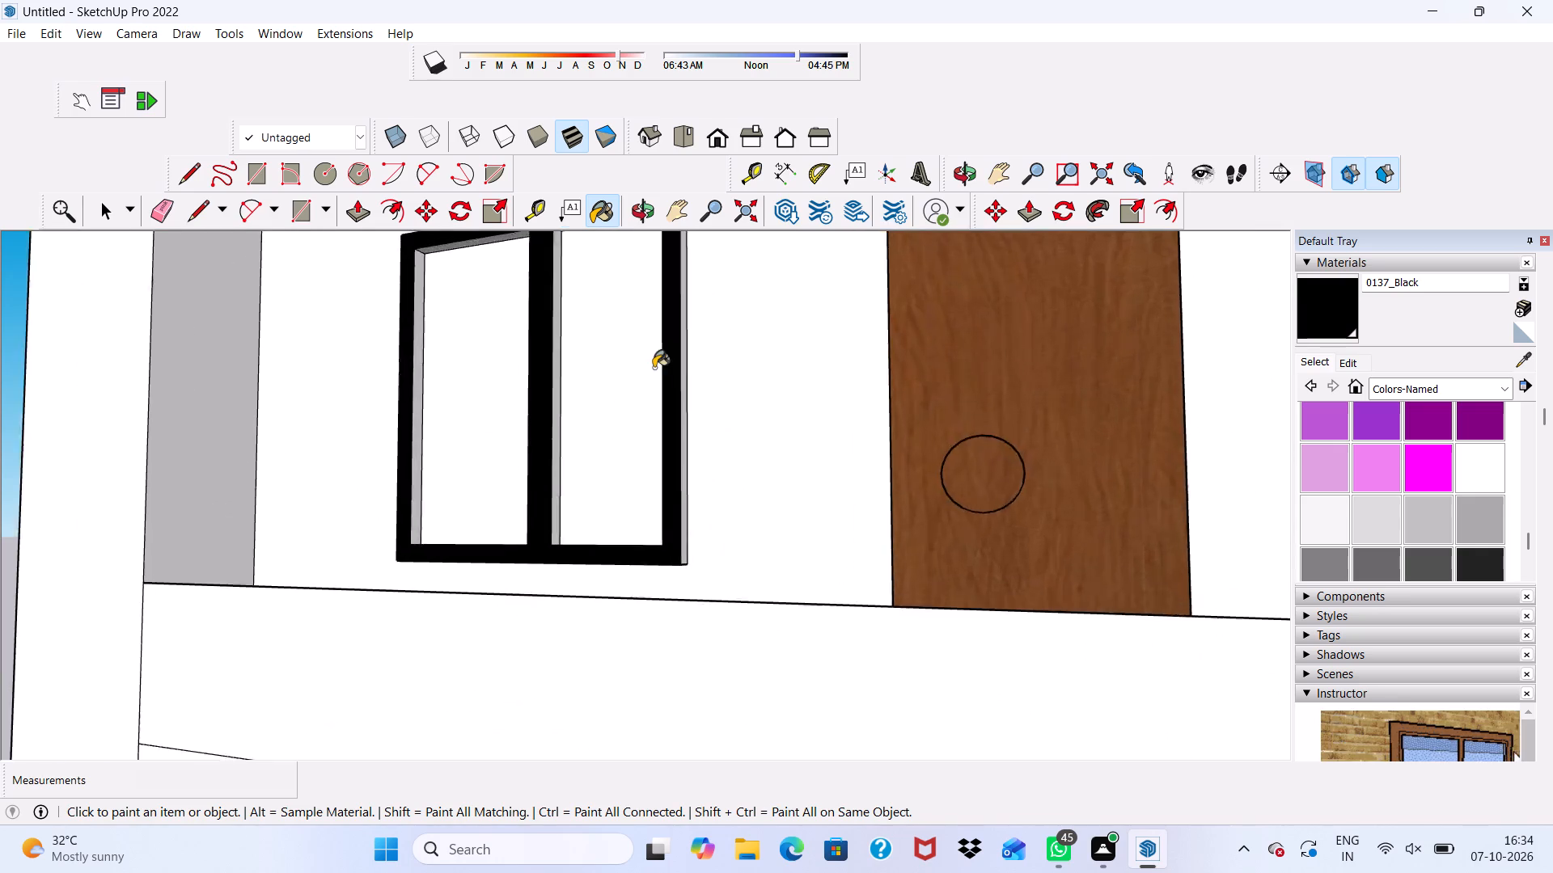
{"action": "scroll", "coordinate": [654, 368], "scroll_direction": "up", "scroll_amount": 8}
{"action": "left_click", "coordinate": [713, 378]}
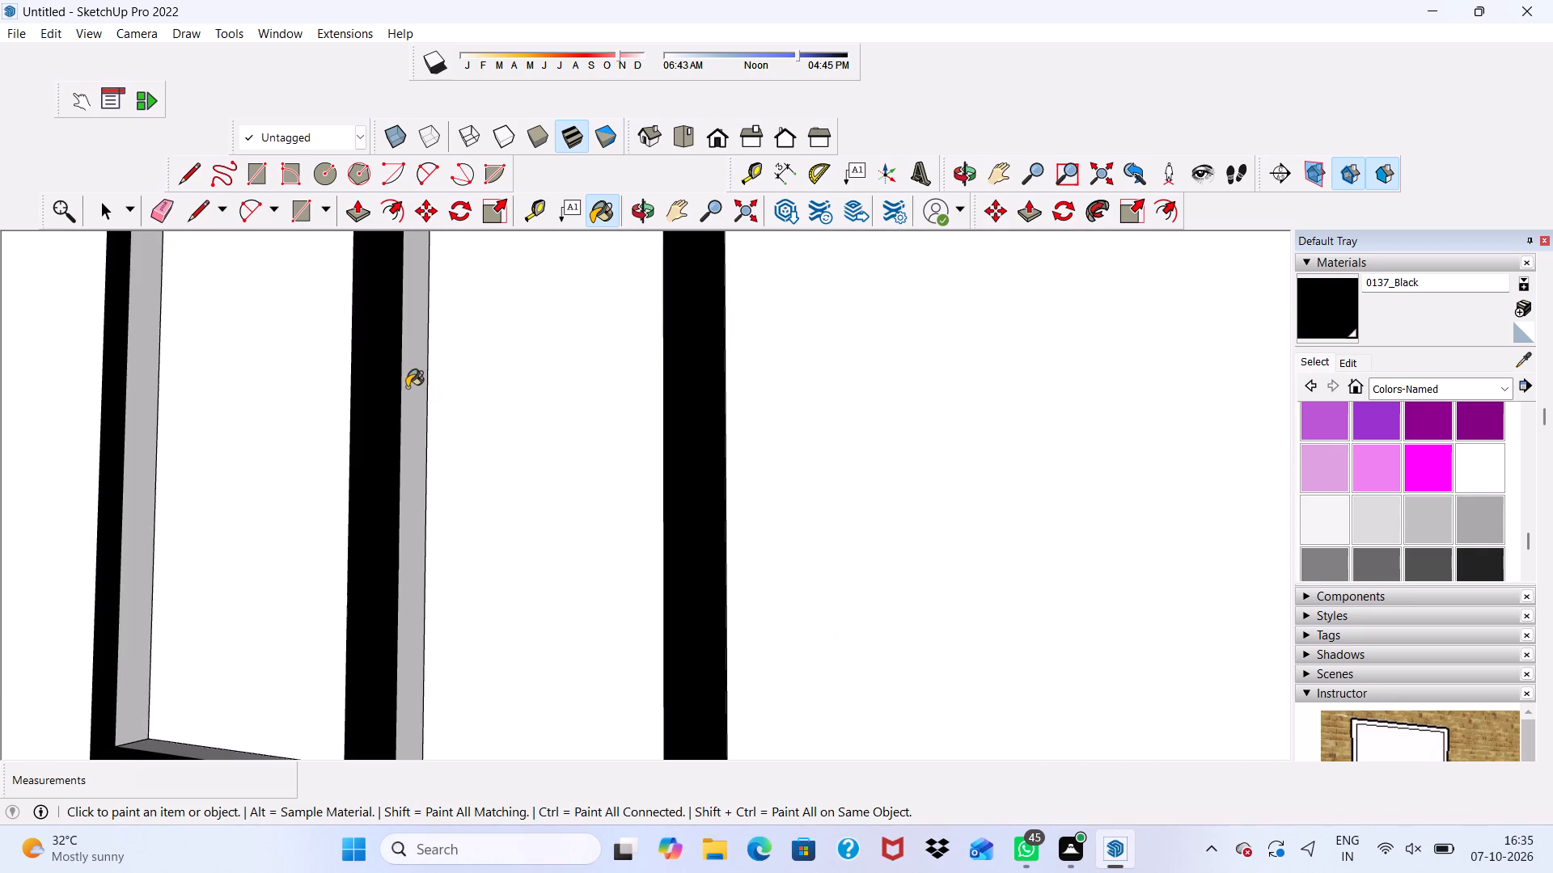
{"action": "left_click", "coordinate": [406, 386]}
{"action": "left_click", "coordinate": [144, 449]}
Paint the bottom rail's upper faces in both panes of the first bay's top window 0137_Black.
{"action": "scroll", "coordinate": [242, 674], "scroll_direction": "up", "scroll_amount": 5}
{"action": "scroll", "coordinate": [241, 609], "scroll_direction": "down", "scroll_amount": 2}
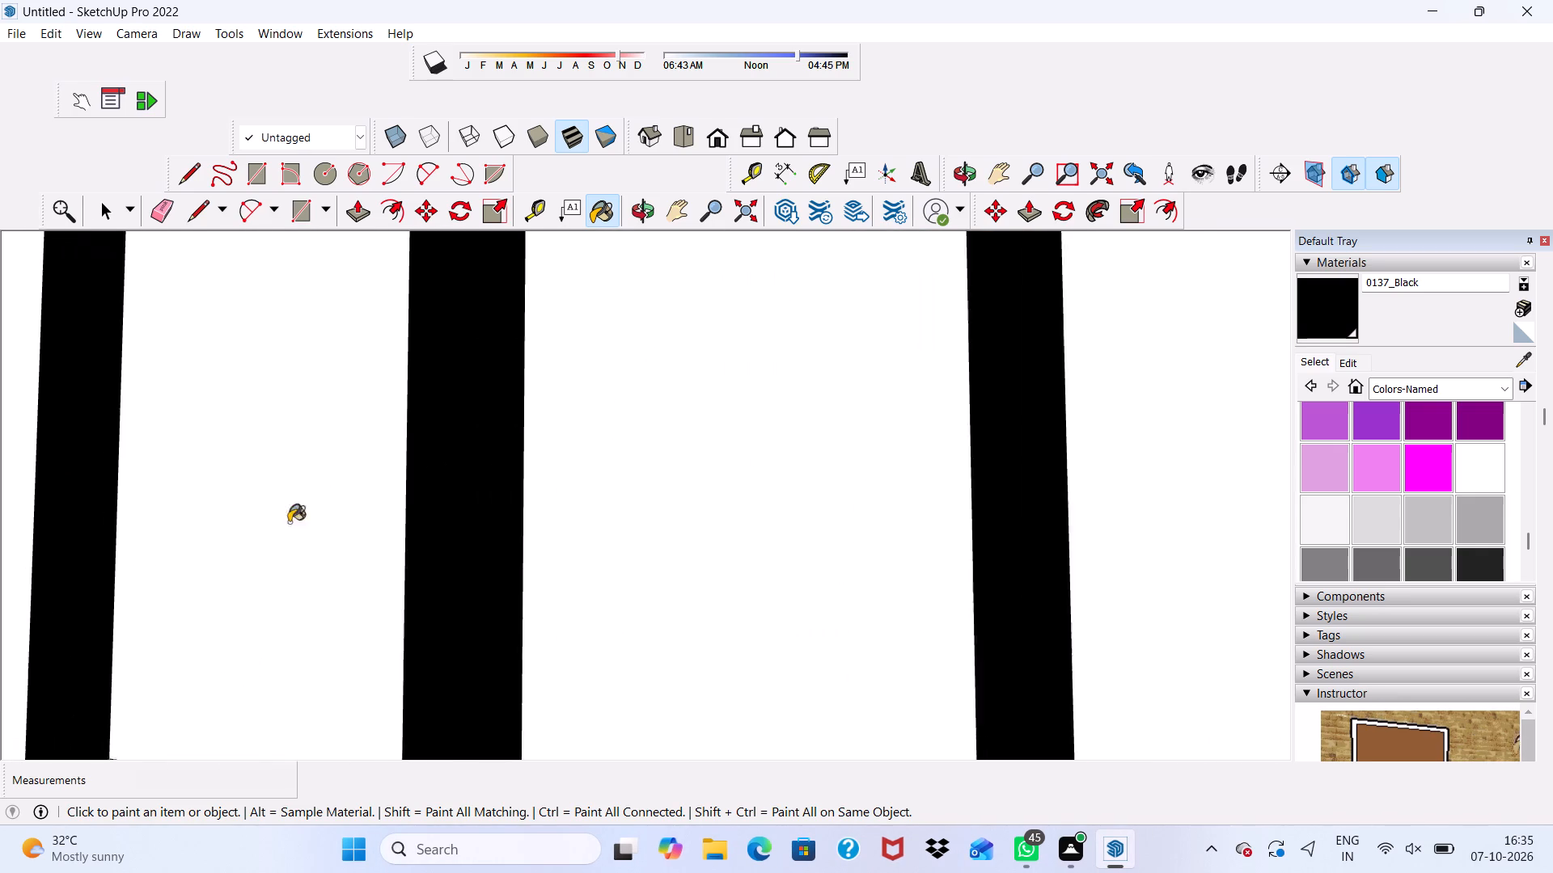
{"action": "scroll", "coordinate": [289, 522], "scroll_direction": "down", "scroll_amount": 11}
{"action": "scroll", "coordinate": [180, 684], "scroll_direction": "up", "scroll_amount": 2}
{"action": "scroll", "coordinate": [412, 555], "scroll_direction": "up", "scroll_amount": 2}
{"action": "scroll", "coordinate": [411, 555], "scroll_direction": "down", "scroll_amount": 2}
{"action": "middle_click_drag", "start_coordinate": [411, 555], "coordinate": [438, 628]}
{"action": "scroll", "coordinate": [438, 629], "scroll_direction": "up", "scroll_amount": 4}
{"action": "left_click", "coordinate": [412, 690]}
{"action": "left_click", "coordinate": [678, 732]}
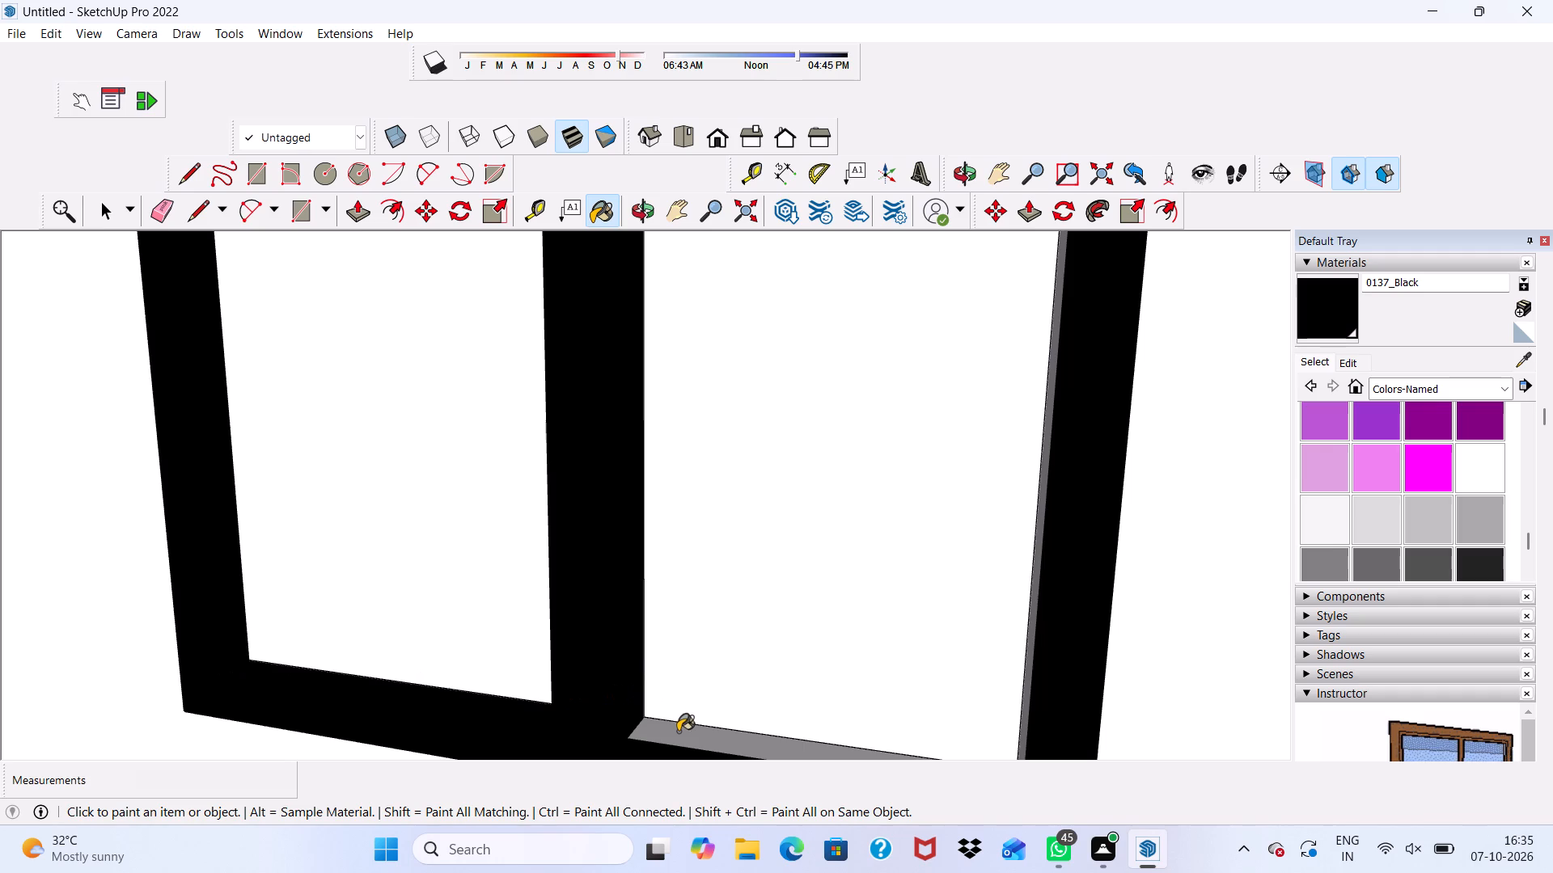
Paint the top rail's undersides in both panes of the first bay's top window 0137_Black.
{"action": "scroll", "coordinate": [638, 660], "scroll_direction": "down", "scroll_amount": 10}
{"action": "middle_click_drag", "start_coordinate": [624, 596], "coordinate": [574, 377]}
{"action": "scroll", "coordinate": [565, 335], "scroll_direction": "up", "scroll_amount": 2}
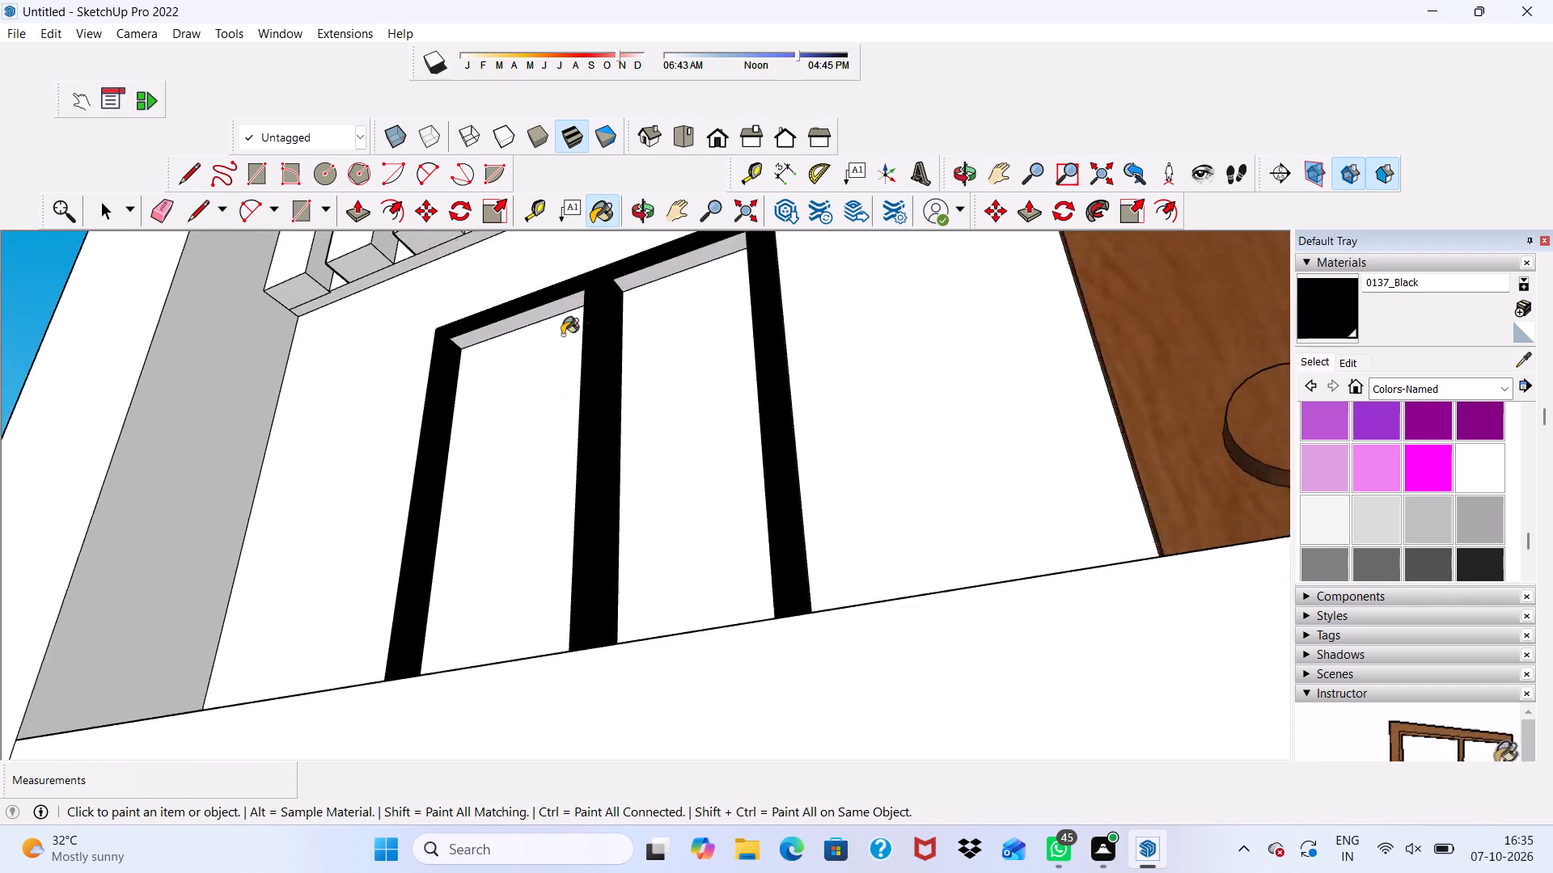
{"action": "scroll", "coordinate": [562, 335], "scroll_direction": "up", "scroll_amount": 1}
{"action": "left_click", "coordinate": [488, 328]}
{"action": "scroll", "coordinate": [501, 318], "scroll_direction": "up", "scroll_amount": 1}
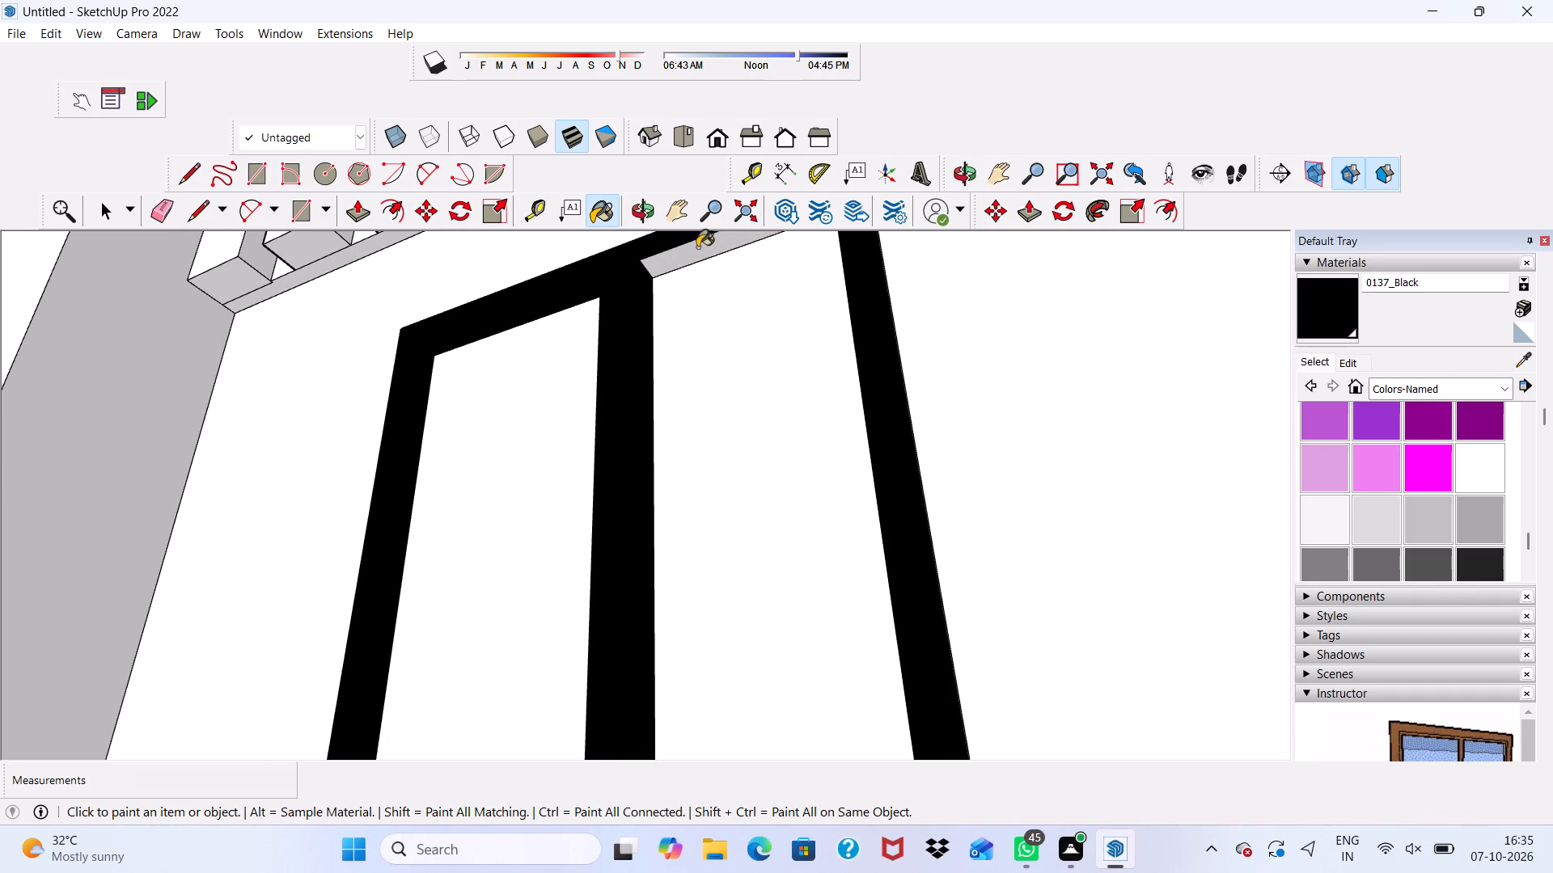
{"action": "left_click", "coordinate": [697, 247]}
Paint the first bay's top window 0137_Black on its outer left side, mullion's left side, right jamb's inner face and top face.
{"action": "middle_click_drag", "start_coordinate": [401, 560], "coordinate": [661, 535]}
{"action": "scroll", "coordinate": [641, 462], "scroll_direction": "up", "scroll_amount": 3}
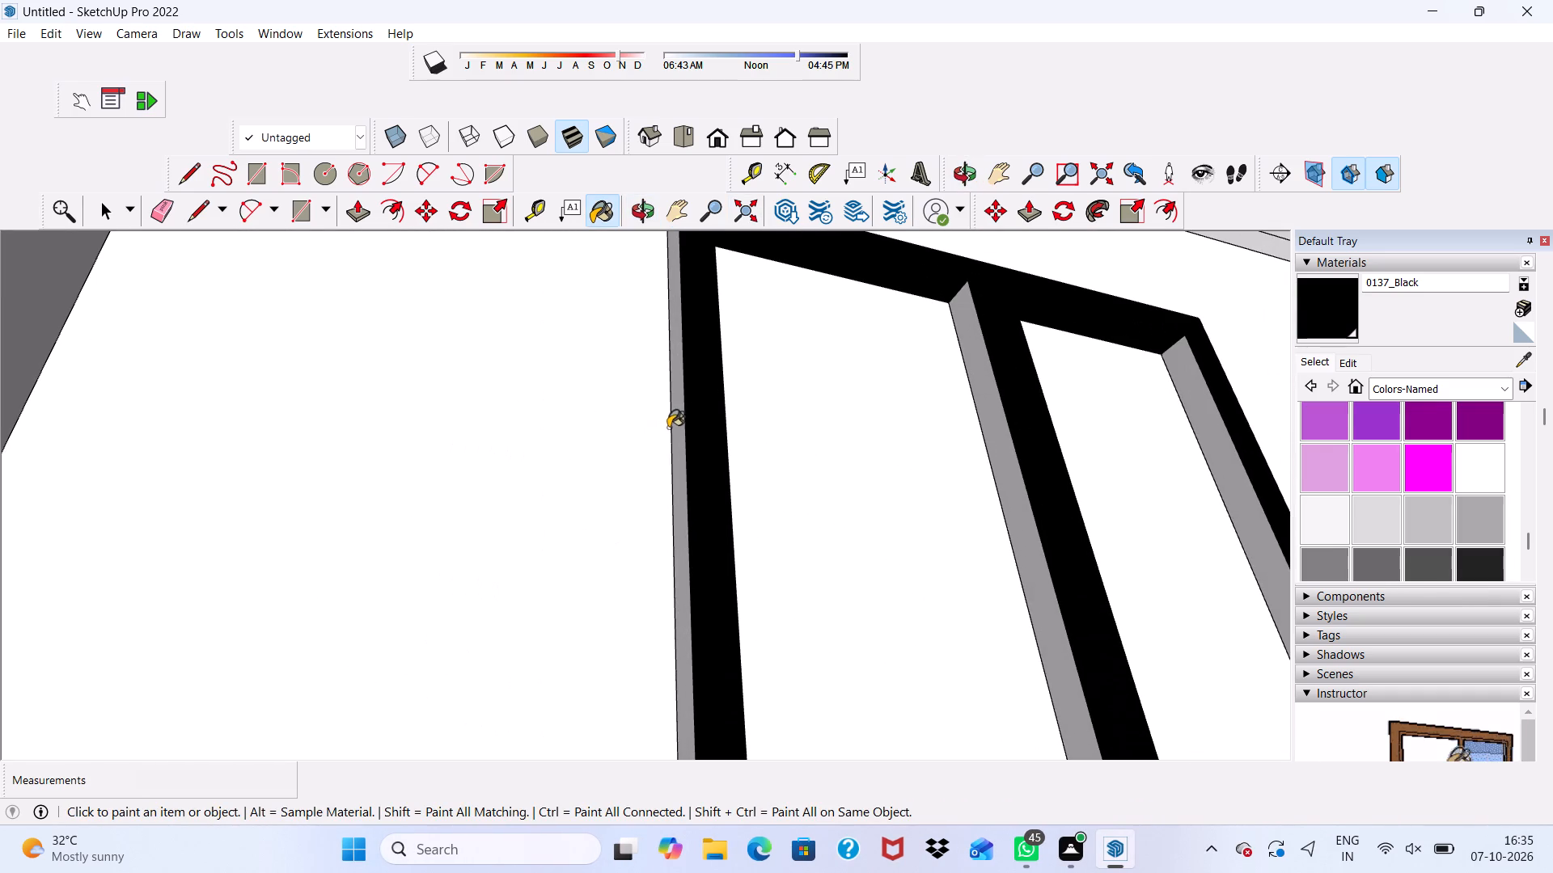
{"action": "left_click", "coordinate": [674, 425]}
{"action": "left_click", "coordinate": [999, 444]}
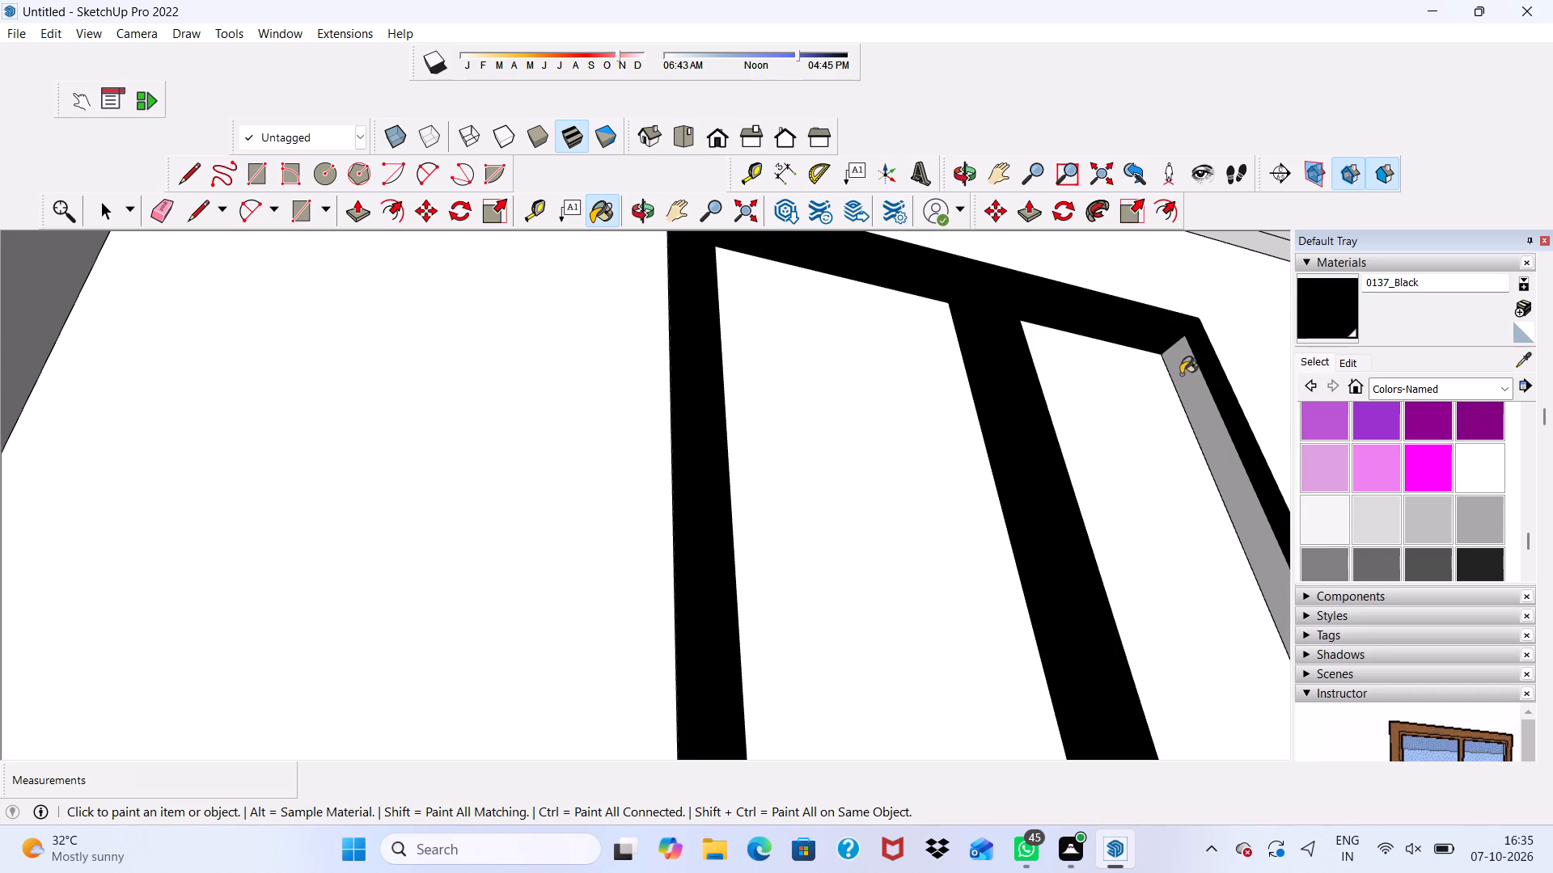
{"action": "left_click", "coordinate": [1197, 398]}
{"action": "scroll", "coordinate": [854, 504], "scroll_direction": "down", "scroll_amount": 2}
{"action": "middle_click_drag", "start_coordinate": [854, 504], "coordinate": [863, 621]}
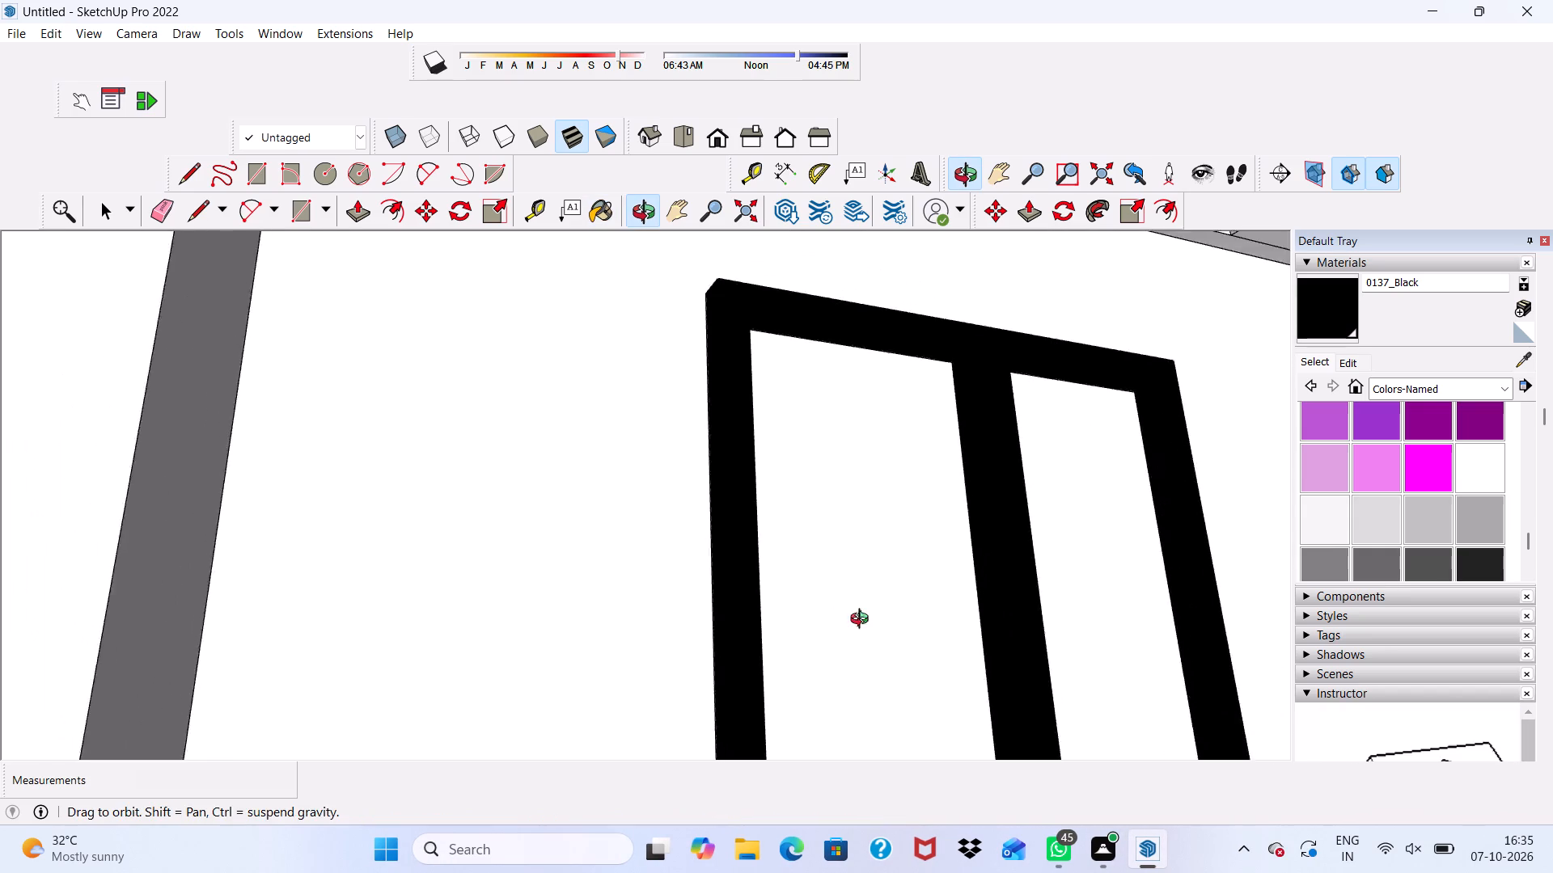
{"action": "middle_click_drag", "start_coordinate": [863, 621], "coordinate": [815, 749]}
{"action": "scroll", "coordinate": [792, 402], "scroll_direction": "up", "scroll_amount": 13}
{"action": "left_click", "coordinate": [823, 449]}
Paint the third bay's top-floor corner window 0137_Black on its front face, left jamb's inner face and the left pane's top rail underside.
{"action": "scroll", "coordinate": [764, 455], "scroll_direction": "down", "scroll_amount": 2}
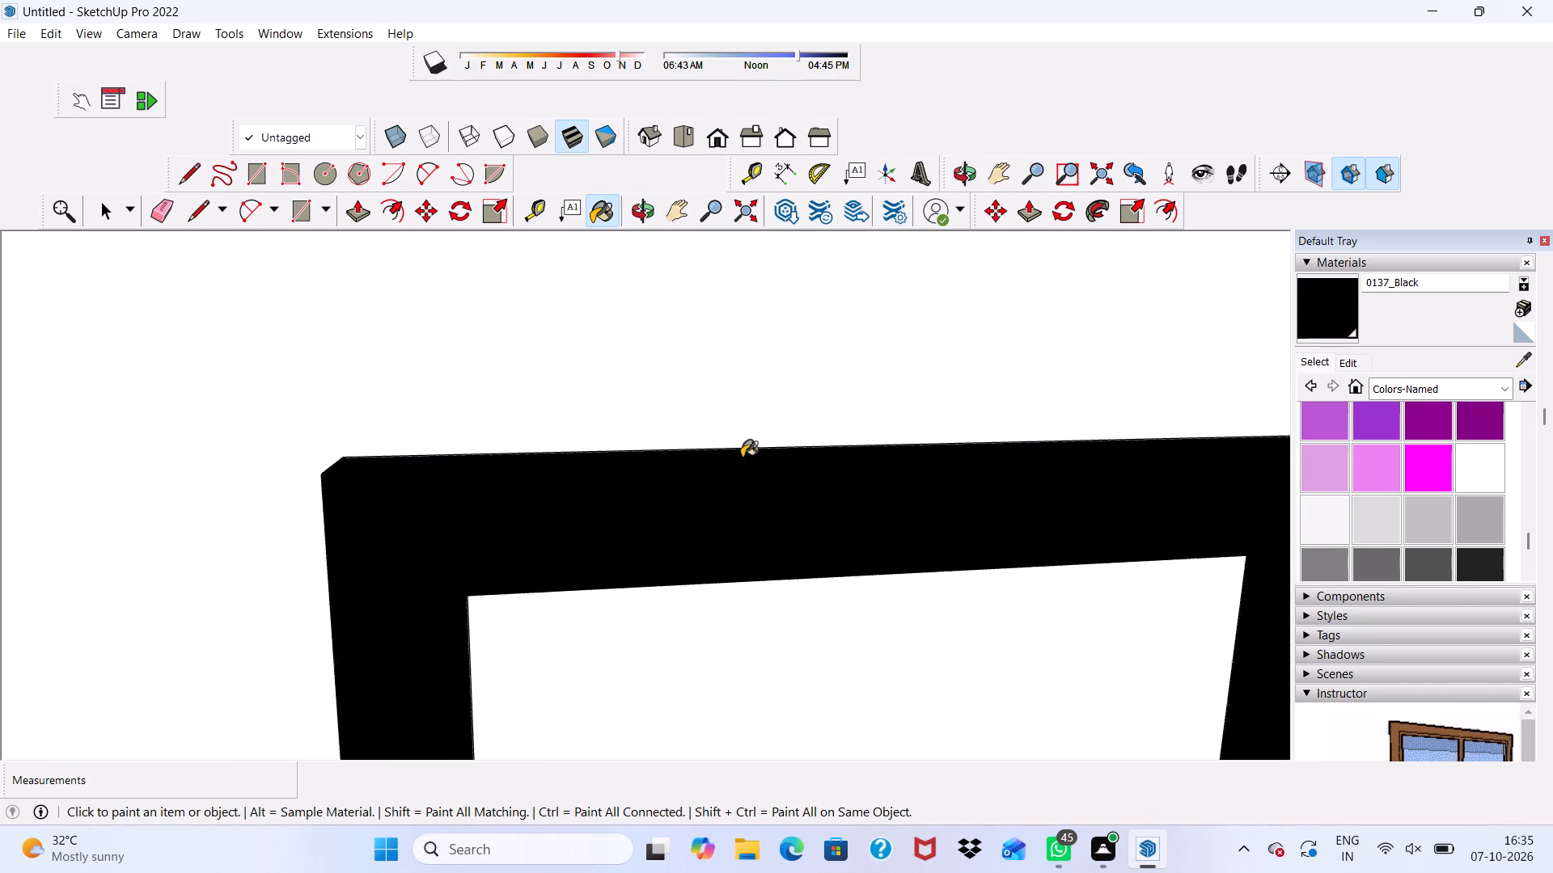
{"action": "scroll", "coordinate": [742, 458], "scroll_direction": "down", "scroll_amount": 13}
{"action": "middle_click_drag", "start_coordinate": [774, 462], "coordinate": [447, 478]}
{"action": "scroll", "coordinate": [455, 486], "scroll_direction": "up", "scroll_amount": 1}
{"action": "scroll", "coordinate": [552, 510], "scroll_direction": "down", "scroll_amount": 9}
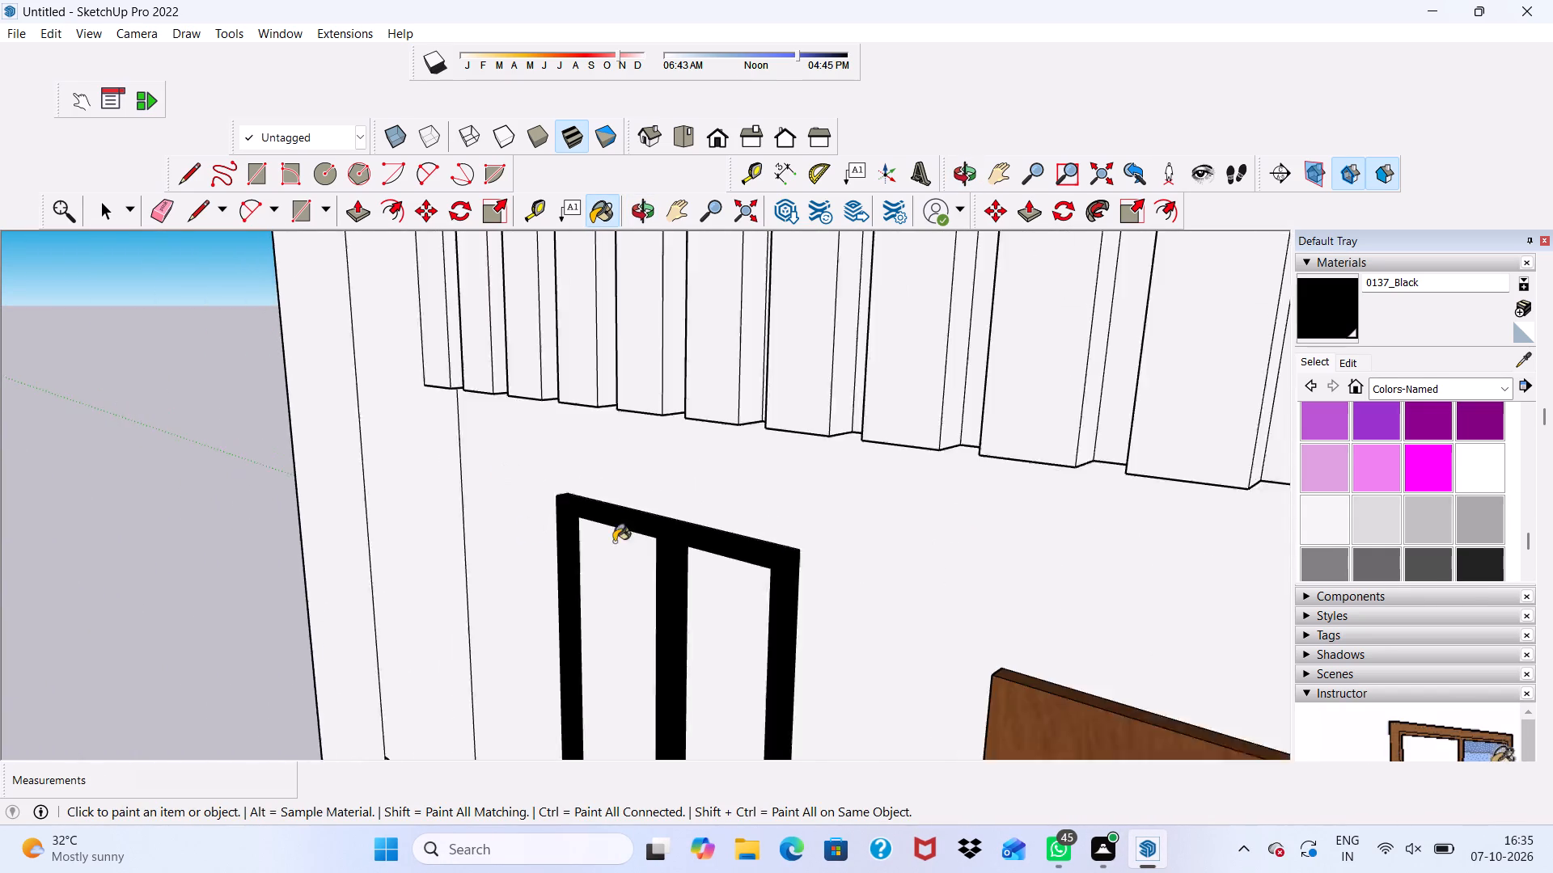
{"action": "scroll", "coordinate": [614, 542], "scroll_direction": "down", "scroll_amount": 20}
{"action": "scroll", "coordinate": [634, 622], "scroll_direction": "up", "scroll_amount": 5}
{"action": "scroll", "coordinate": [634, 622], "scroll_direction": "down", "scroll_amount": 4}
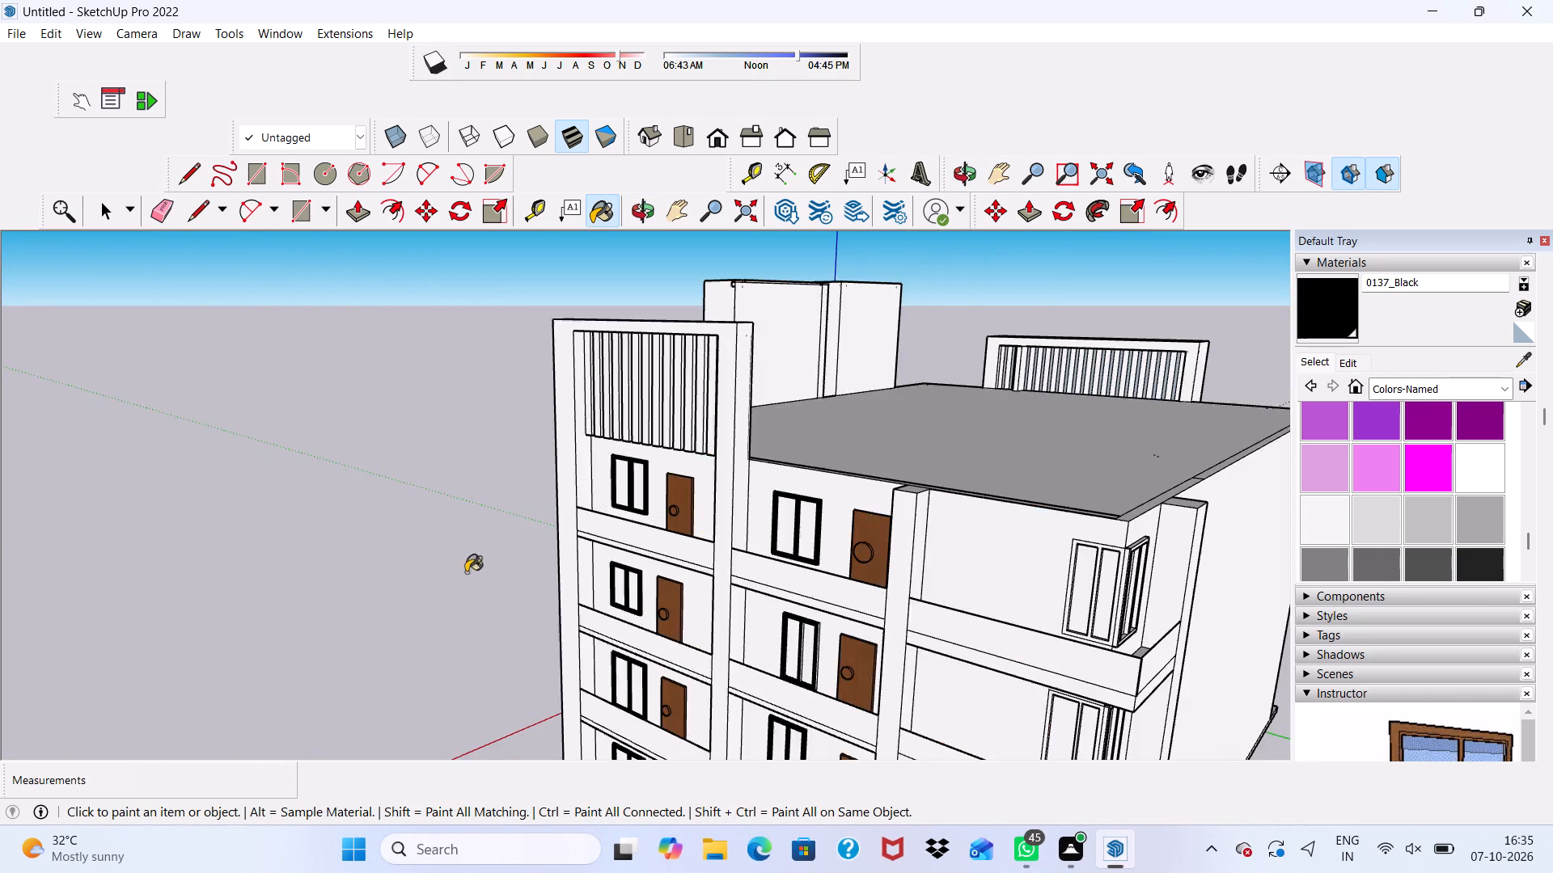
{"action": "scroll", "coordinate": [466, 572], "scroll_direction": "down", "scroll_amount": 6}
{"action": "middle_click_drag", "start_coordinate": [620, 634], "coordinate": [780, 535]}
{"action": "scroll", "coordinate": [872, 536], "scroll_direction": "up", "scroll_amount": 8}
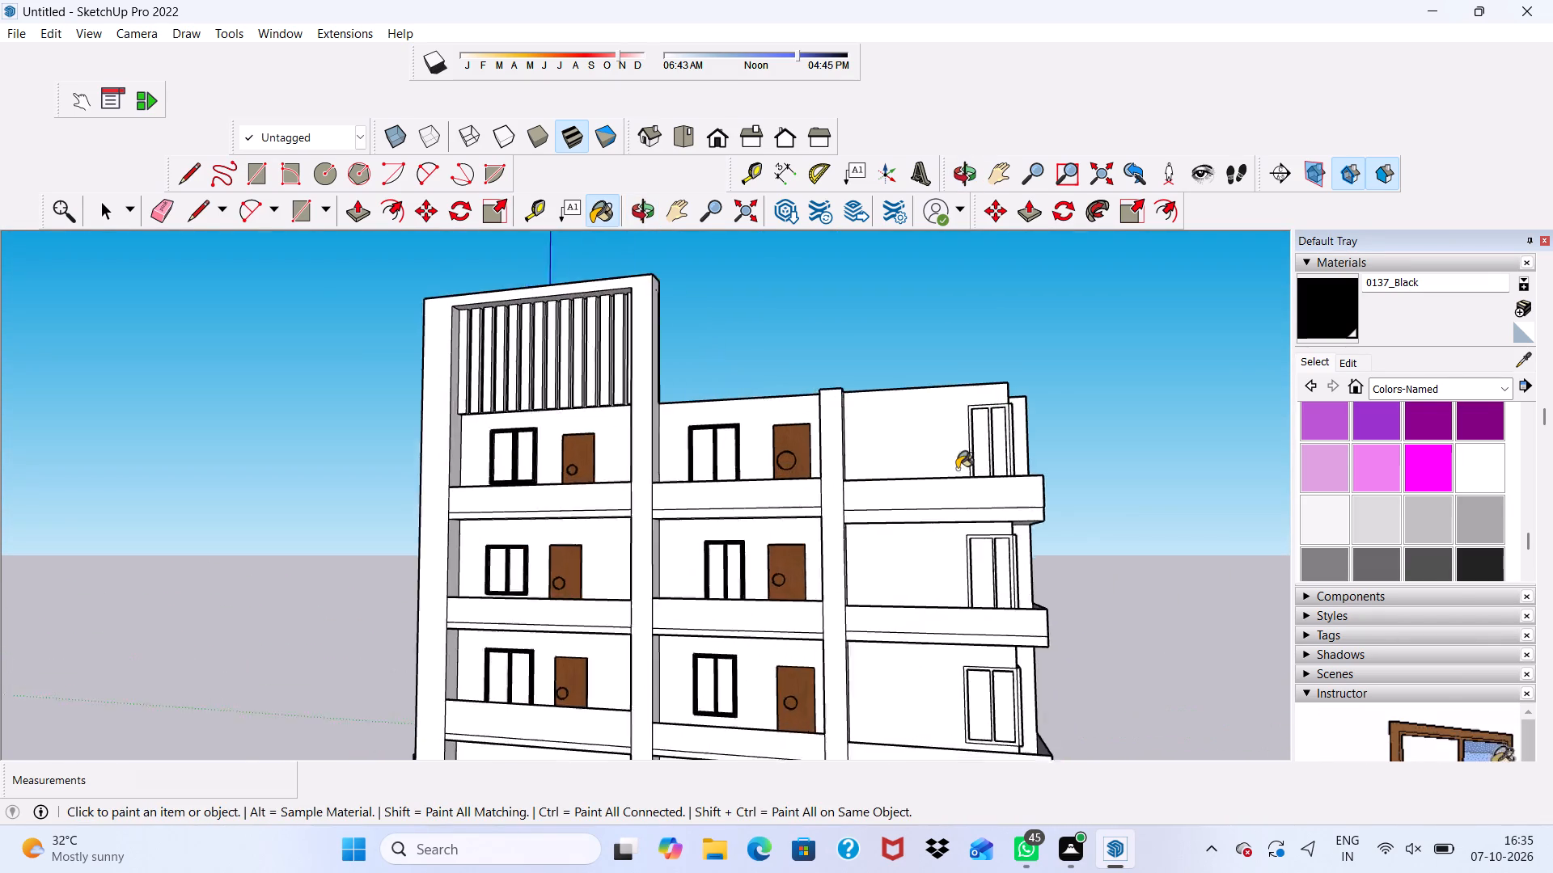
{"action": "scroll", "coordinate": [957, 469], "scroll_direction": "up", "scroll_amount": 12}
{"action": "scroll", "coordinate": [1018, 310], "scroll_direction": "up", "scroll_amount": 10}
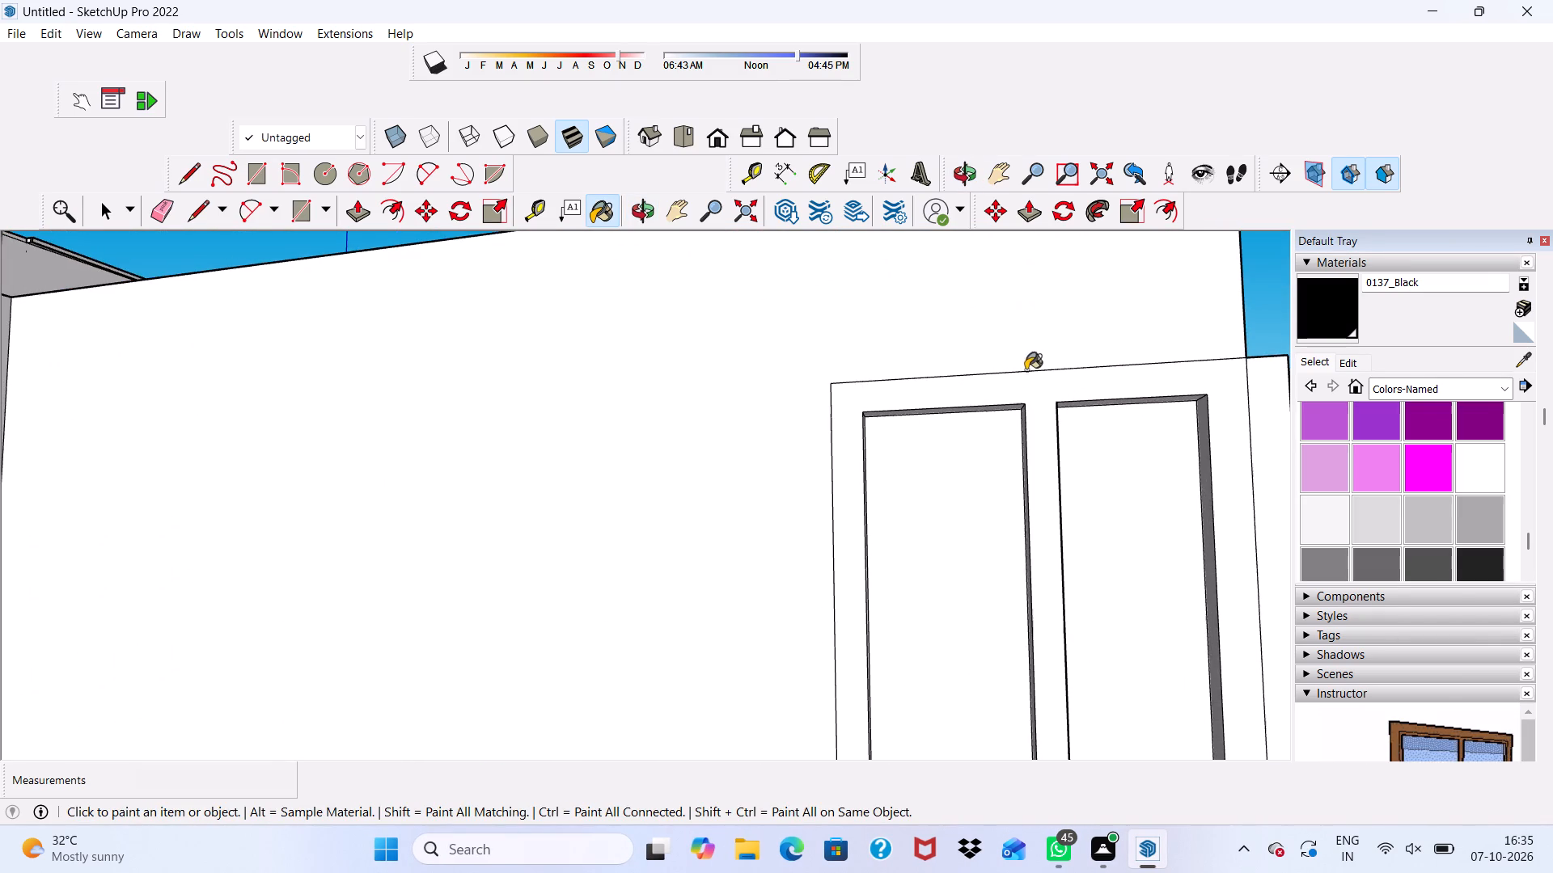
{"action": "left_click", "coordinate": [1026, 383]}
{"action": "scroll", "coordinate": [1023, 407], "scroll_direction": "up", "scroll_amount": 3}
{"action": "middle_click_drag", "start_coordinate": [963, 441], "coordinate": [744, 459]}
{"action": "scroll", "coordinate": [735, 462], "scroll_direction": "up", "scroll_amount": 4}
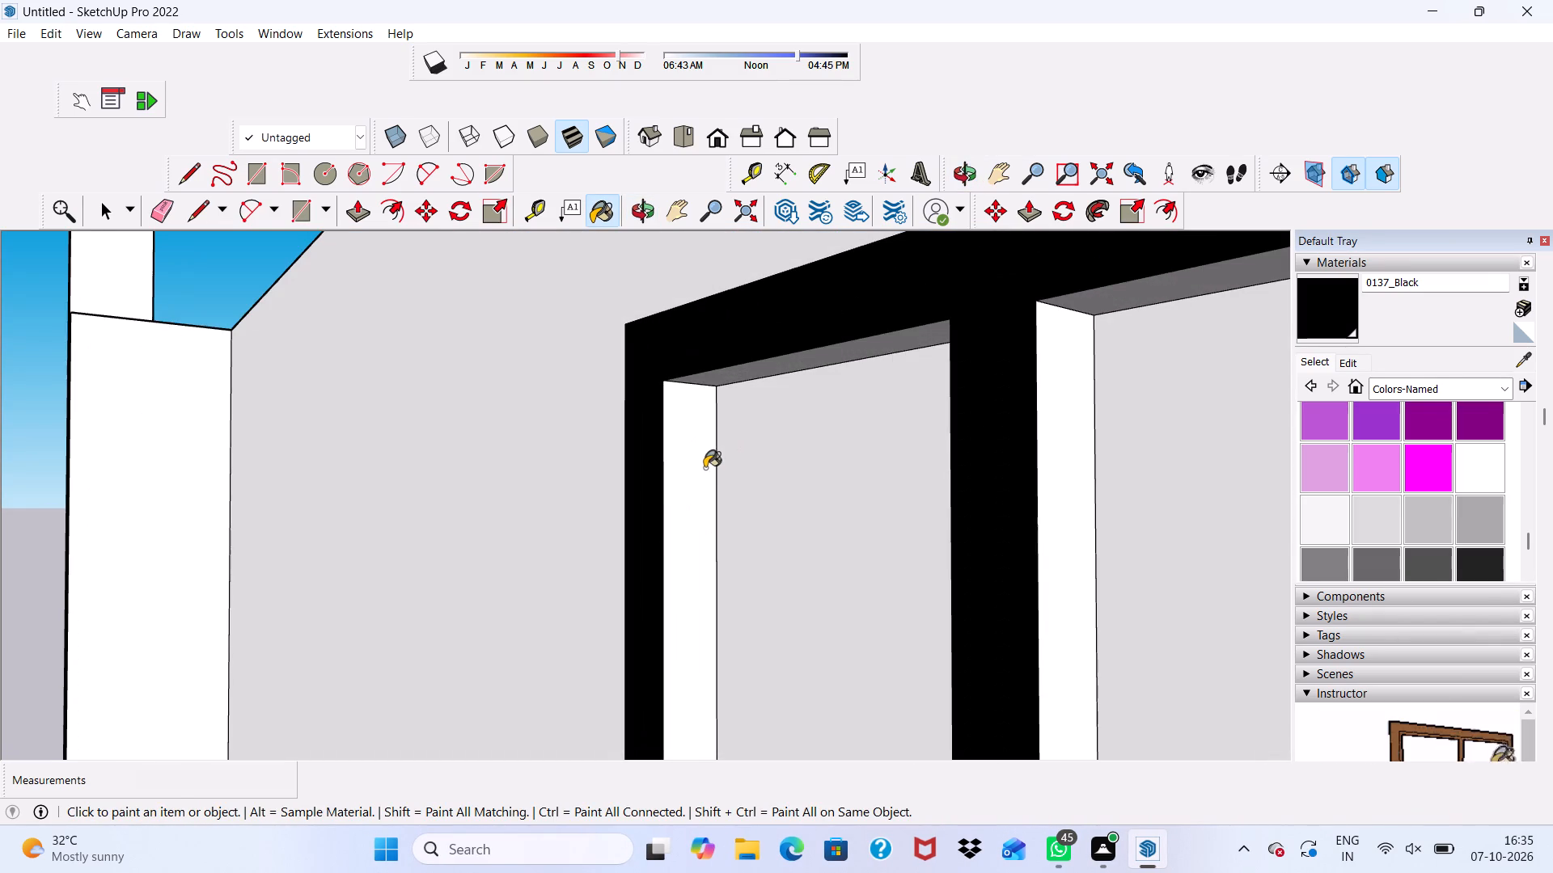
{"action": "left_click", "coordinate": [701, 468]}
{"action": "left_click", "coordinate": [734, 377]}
Paint both mullion sides, the right pane's top rail underside and the right jamb's inner face of the third bay's top-floor window 0137_Black.
{"action": "scroll", "coordinate": [739, 407], "scroll_direction": "down", "scroll_amount": 2}
{"action": "middle_click_drag", "start_coordinate": [753, 421], "coordinate": [1039, 400]}
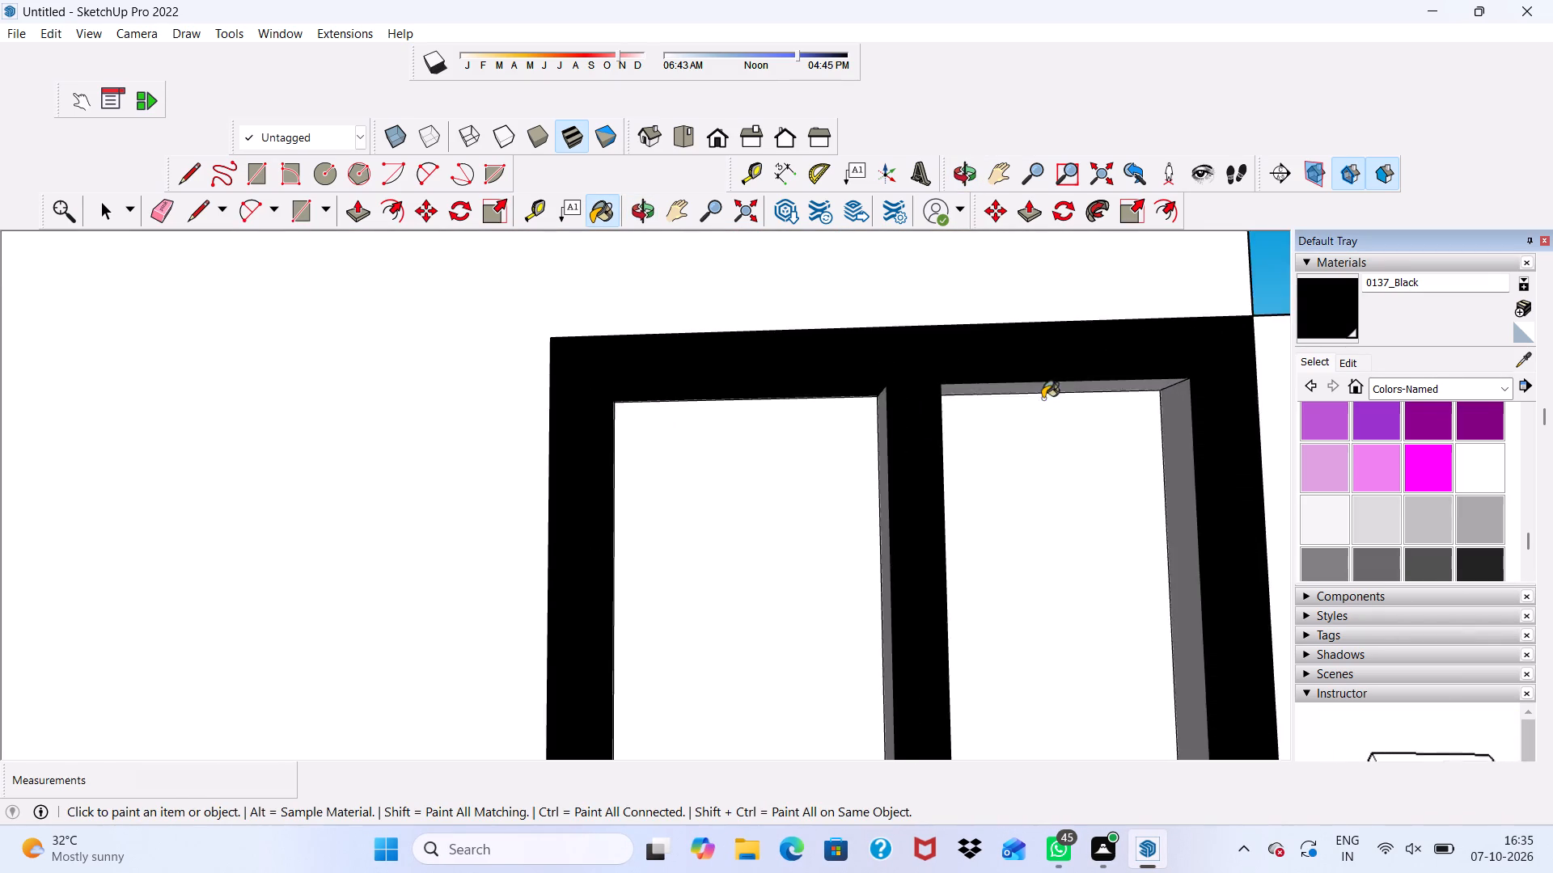
{"action": "scroll", "coordinate": [830, 476], "scroll_direction": "up", "scroll_amount": 5}
{"action": "left_click", "coordinate": [922, 453]}
{"action": "scroll", "coordinate": [937, 453], "scroll_direction": "down", "scroll_amount": 2}
{"action": "middle_click_drag", "start_coordinate": [942, 453], "coordinate": [659, 488]}
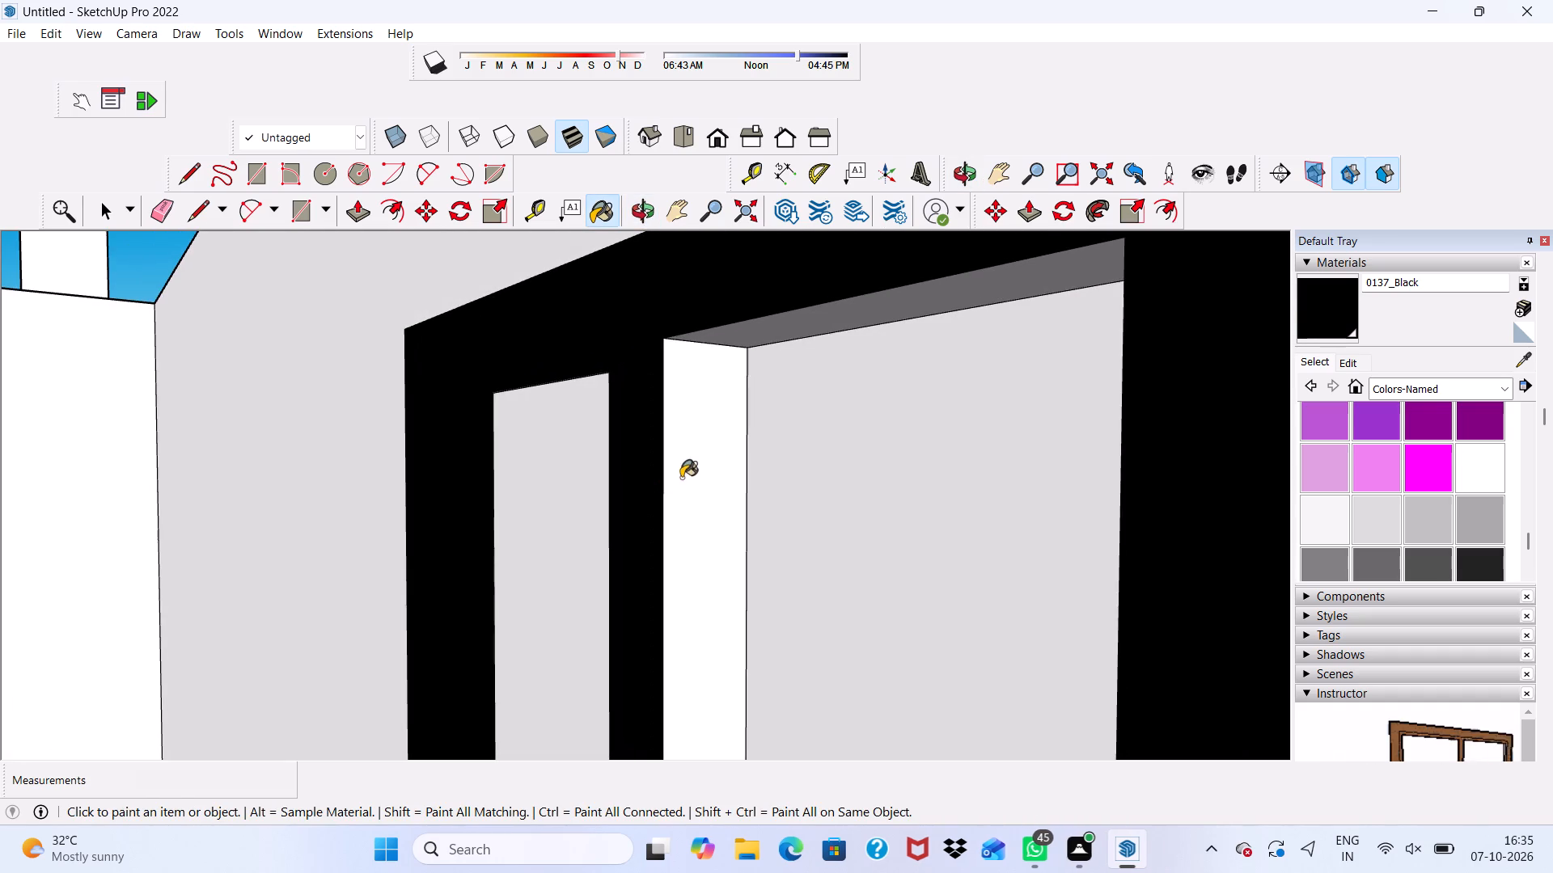
{"action": "left_click", "coordinate": [692, 469]}
{"action": "left_click", "coordinate": [802, 319]}
{"action": "middle_click_drag", "start_coordinate": [751, 486], "coordinate": [1034, 453]}
{"action": "scroll", "coordinate": [751, 487], "scroll_direction": "down", "scroll_amount": 1}
{"action": "scroll", "coordinate": [1115, 443], "scroll_direction": "up", "scroll_amount": 3}
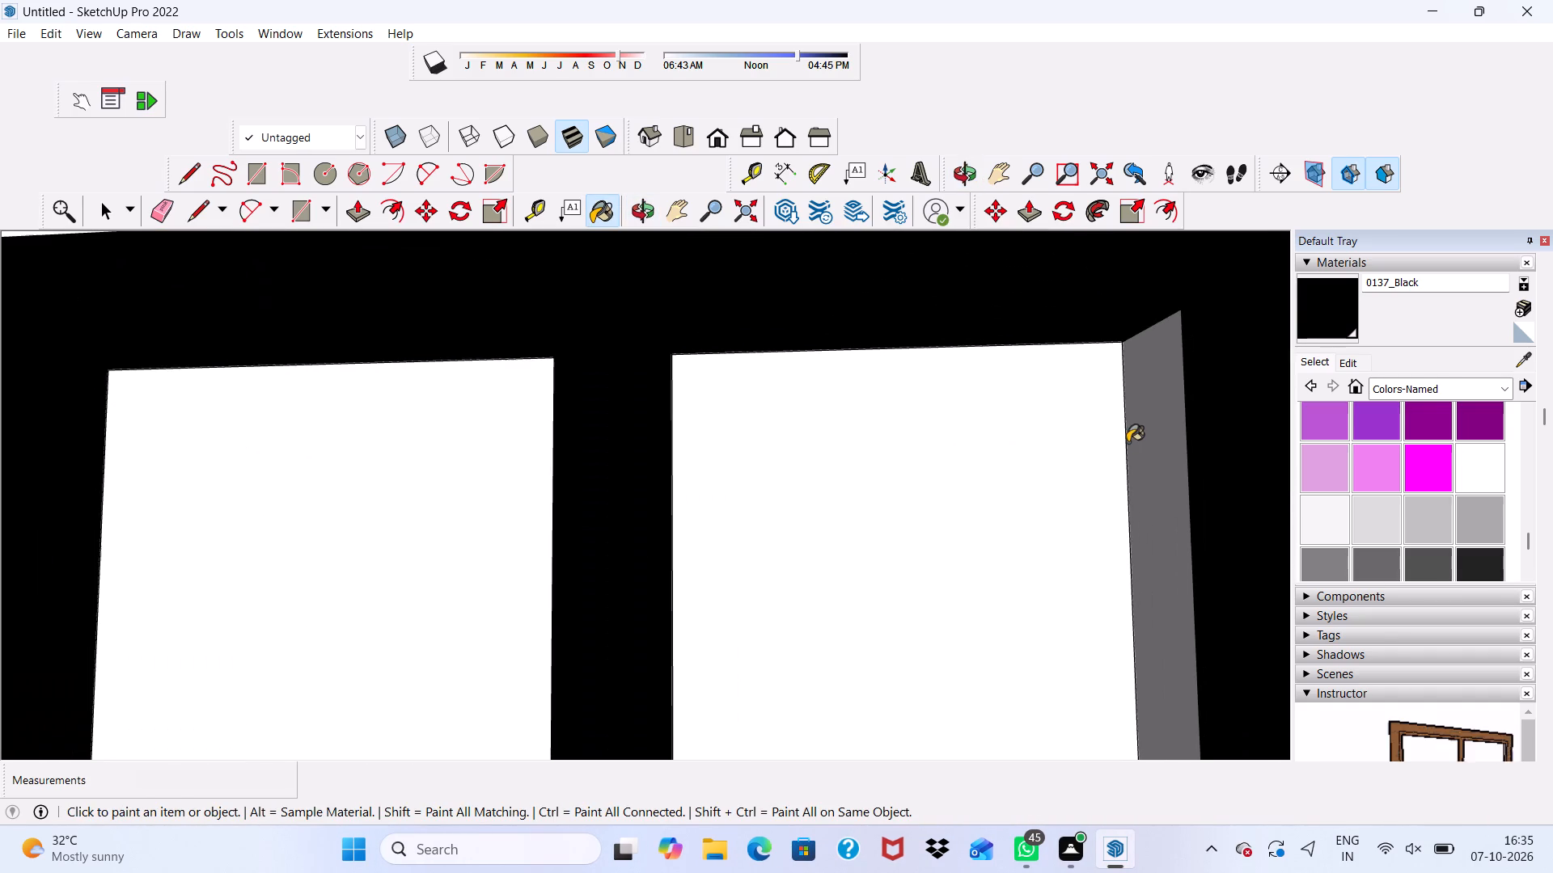
{"action": "left_click", "coordinate": [1146, 429]}
Paint the bottom rail's upper faces in both panes of the third bay's top-floor window 0137_Black.
{"action": "scroll", "coordinate": [1005, 368], "scroll_direction": "down", "scroll_amount": 20}
{"action": "scroll", "coordinate": [1005, 368], "scroll_direction": "down", "scroll_amount": 7}
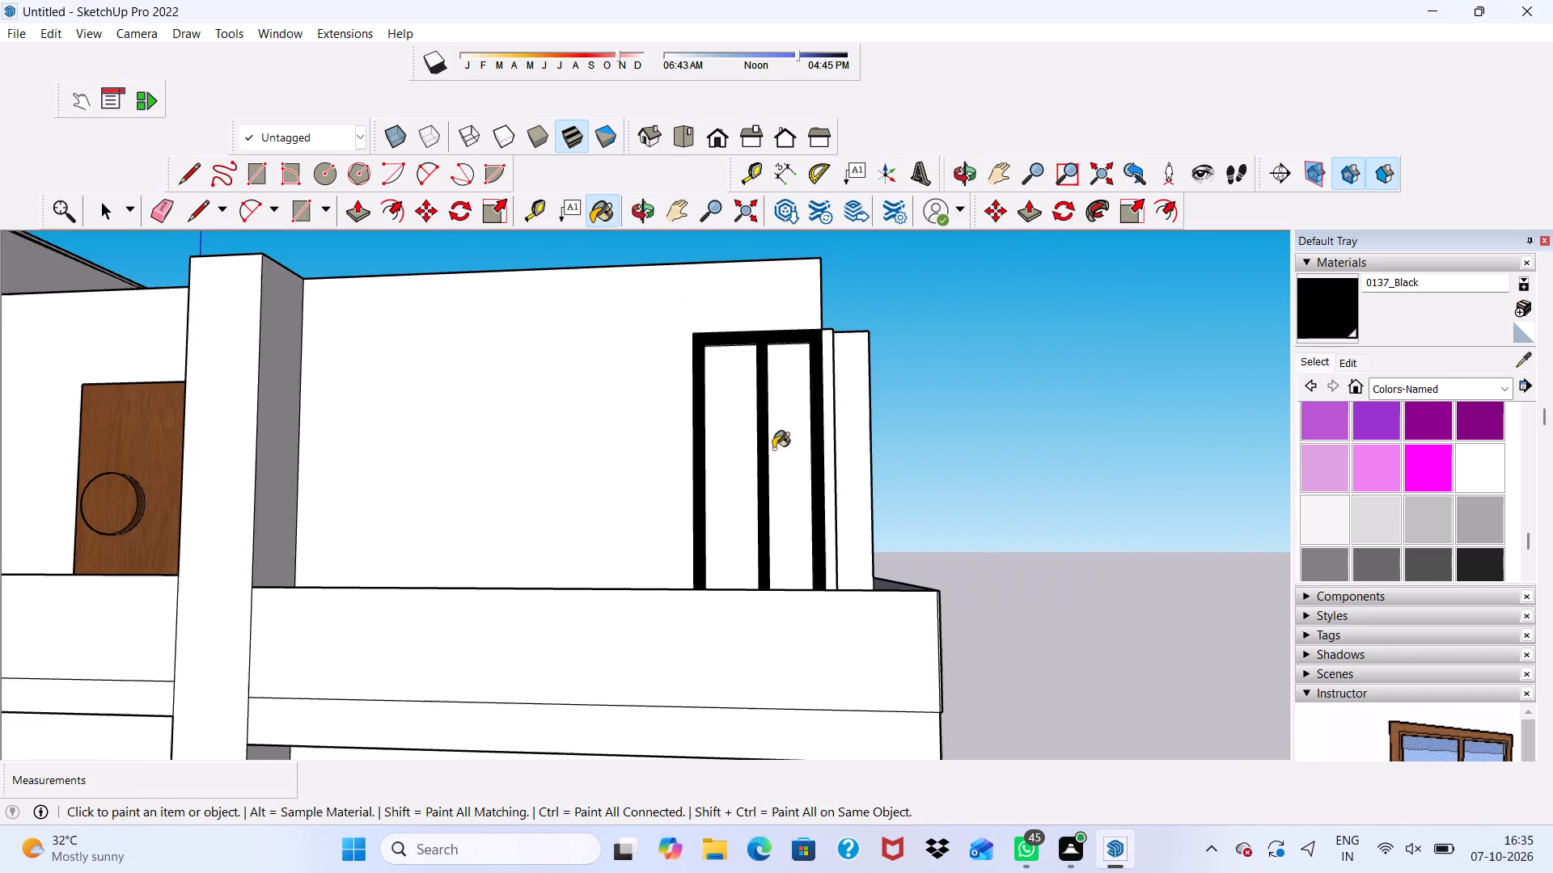
{"action": "middle_click_drag", "start_coordinate": [791, 562], "coordinate": [798, 647]}
{"action": "scroll", "coordinate": [798, 647], "scroll_direction": "up", "scroll_amount": 16}
{"action": "left_click", "coordinate": [789, 614]}
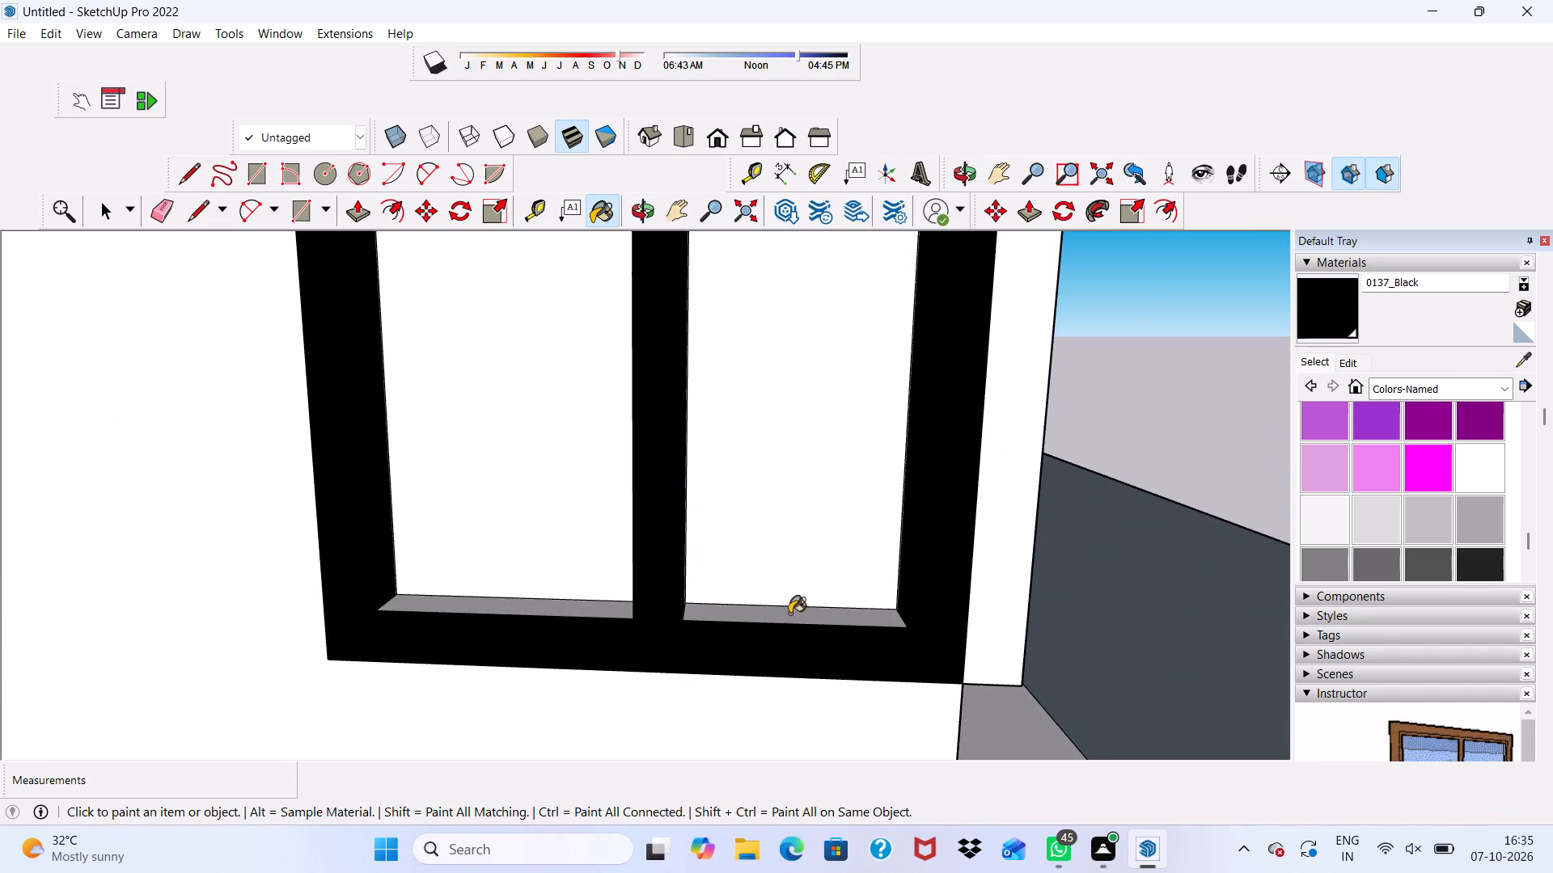
{"action": "scroll", "coordinate": [586, 614], "scroll_direction": "up", "scroll_amount": 1}
{"action": "left_click", "coordinate": [537, 606]}
Paint the narrow corner strips and the front face of the adjoining side-facade window on the top floor 0137_Black.
{"action": "scroll", "coordinate": [529, 608], "scroll_direction": "down", "scroll_amount": 9}
{"action": "middle_click_drag", "start_coordinate": [760, 542], "coordinate": [742, 546]}
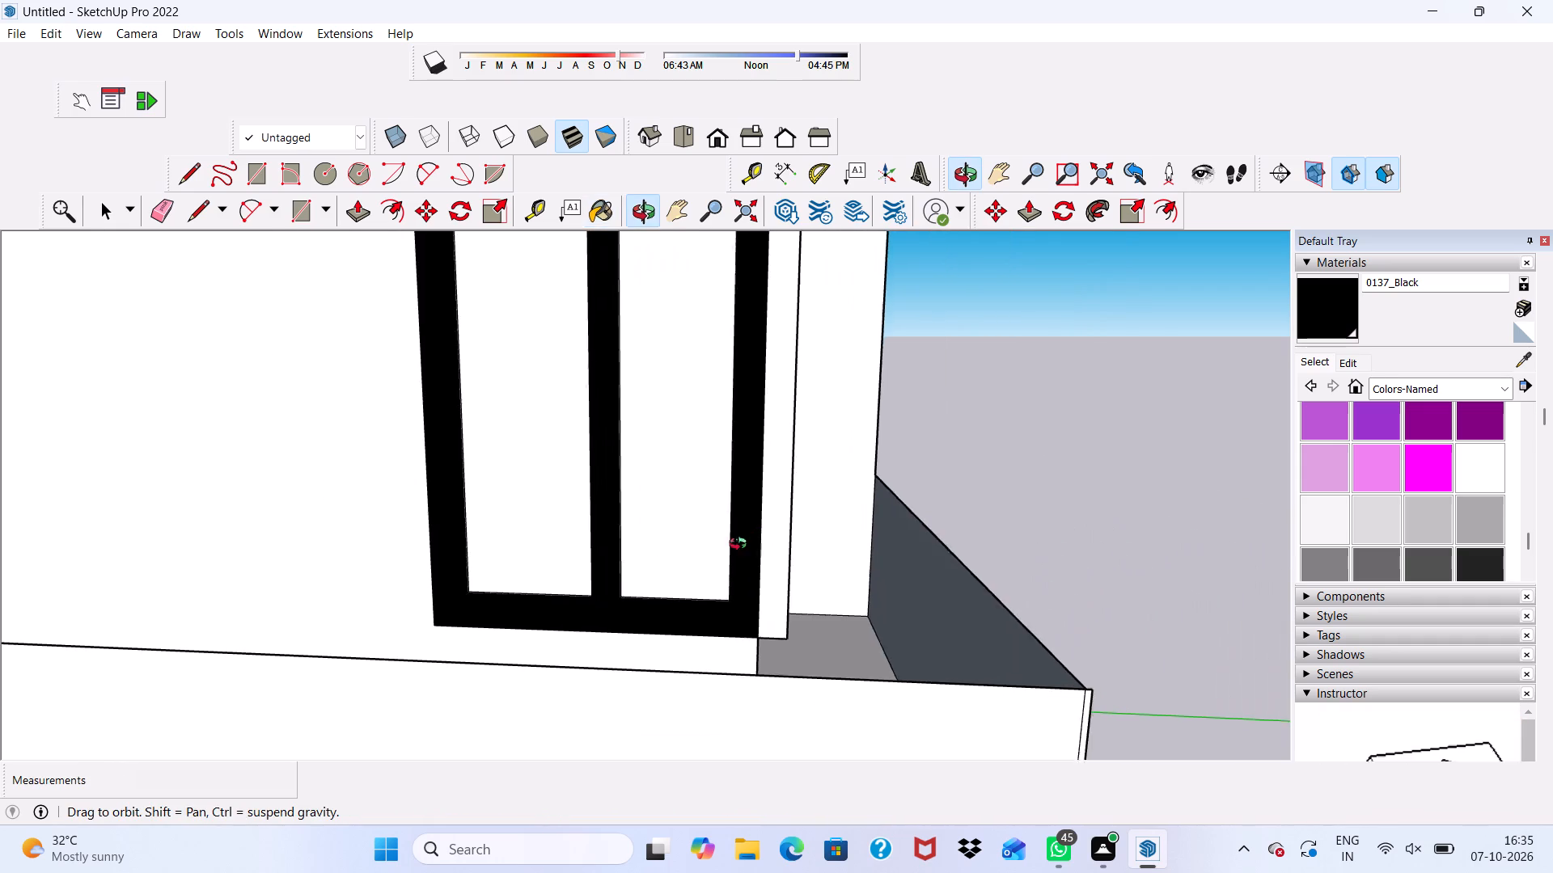
{"action": "middle_click_drag", "start_coordinate": [742, 546], "coordinate": [628, 570]}
{"action": "scroll", "coordinate": [656, 499], "scroll_direction": "up", "scroll_amount": 5}
{"action": "scroll", "coordinate": [662, 496], "scroll_direction": "down", "scroll_amount": 10}
{"action": "middle_click_drag", "start_coordinate": [684, 550], "coordinate": [573, 550]}
{"action": "scroll", "coordinate": [572, 571], "scroll_direction": "up", "scroll_amount": 4}
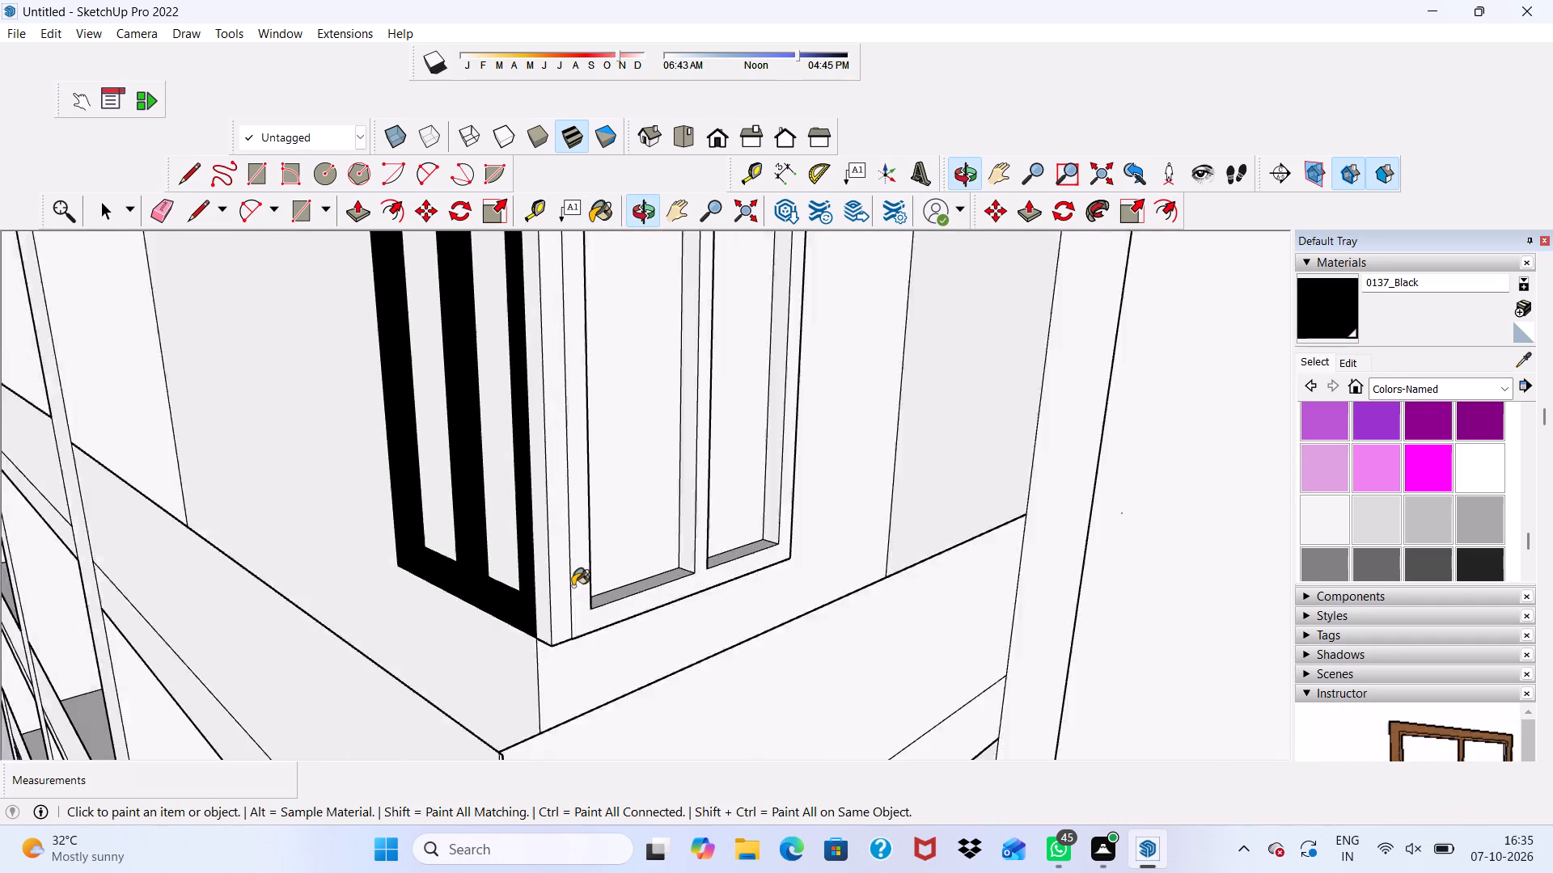
{"action": "scroll", "coordinate": [573, 586], "scroll_direction": "up", "scroll_amount": 3}
{"action": "scroll", "coordinate": [565, 576], "scroll_direction": "down", "scroll_amount": 2}
{"action": "left_click", "coordinate": [535, 566]}
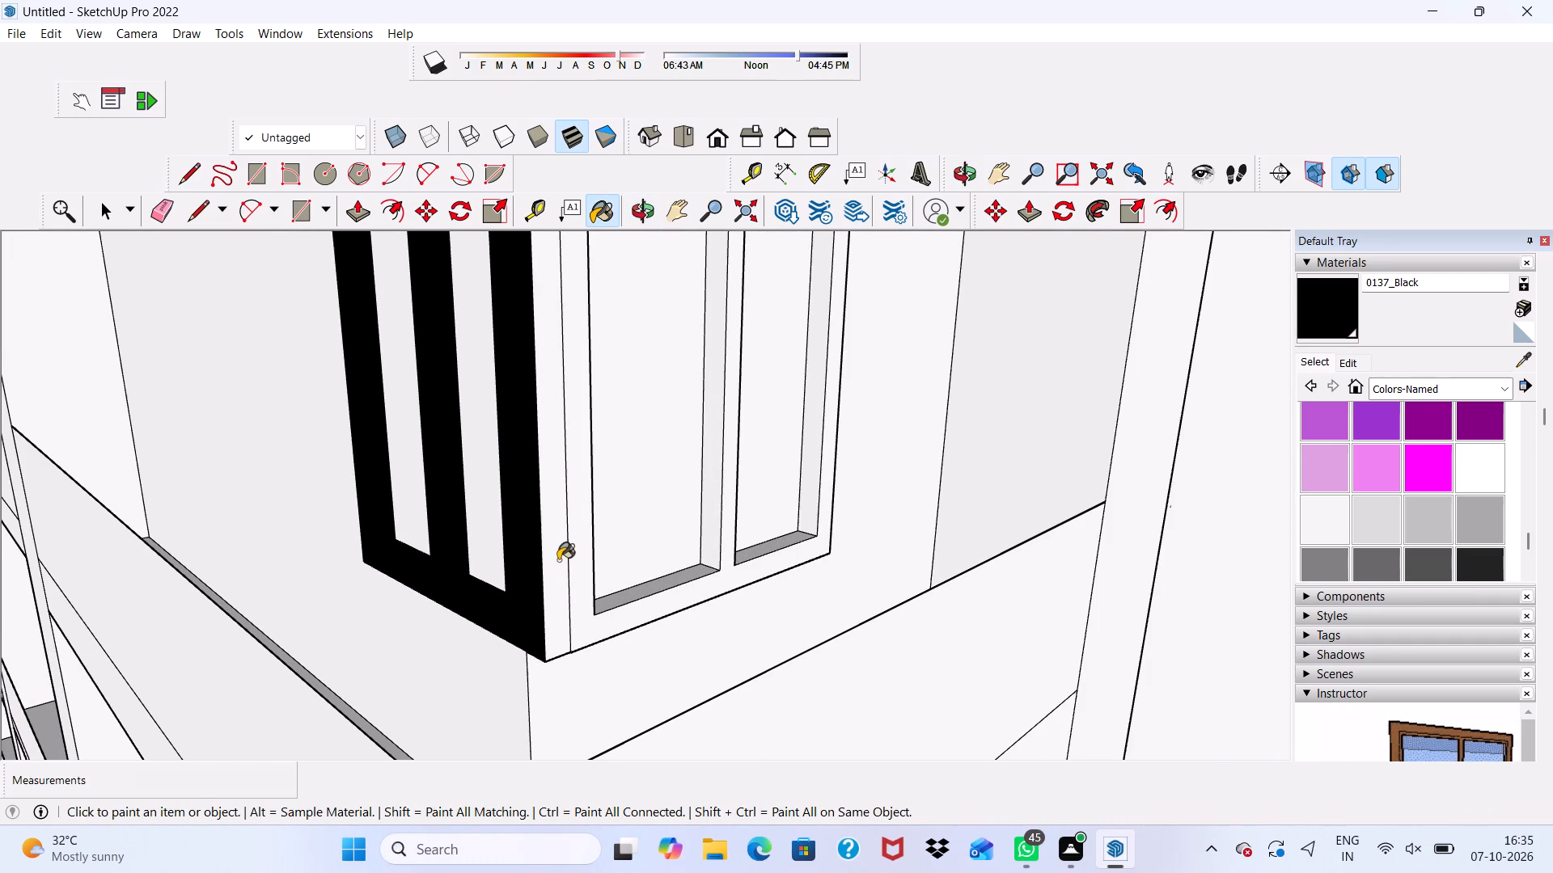
{"action": "left_click", "coordinate": [558, 560]}
{"action": "left_click", "coordinate": [577, 558]}
Paint the top-floor side window's left-pane bottom rail upper face, left jamb's inner face and both mullion sides 0137_Black.
{"action": "scroll", "coordinate": [647, 601], "scroll_direction": "up", "scroll_amount": 6}
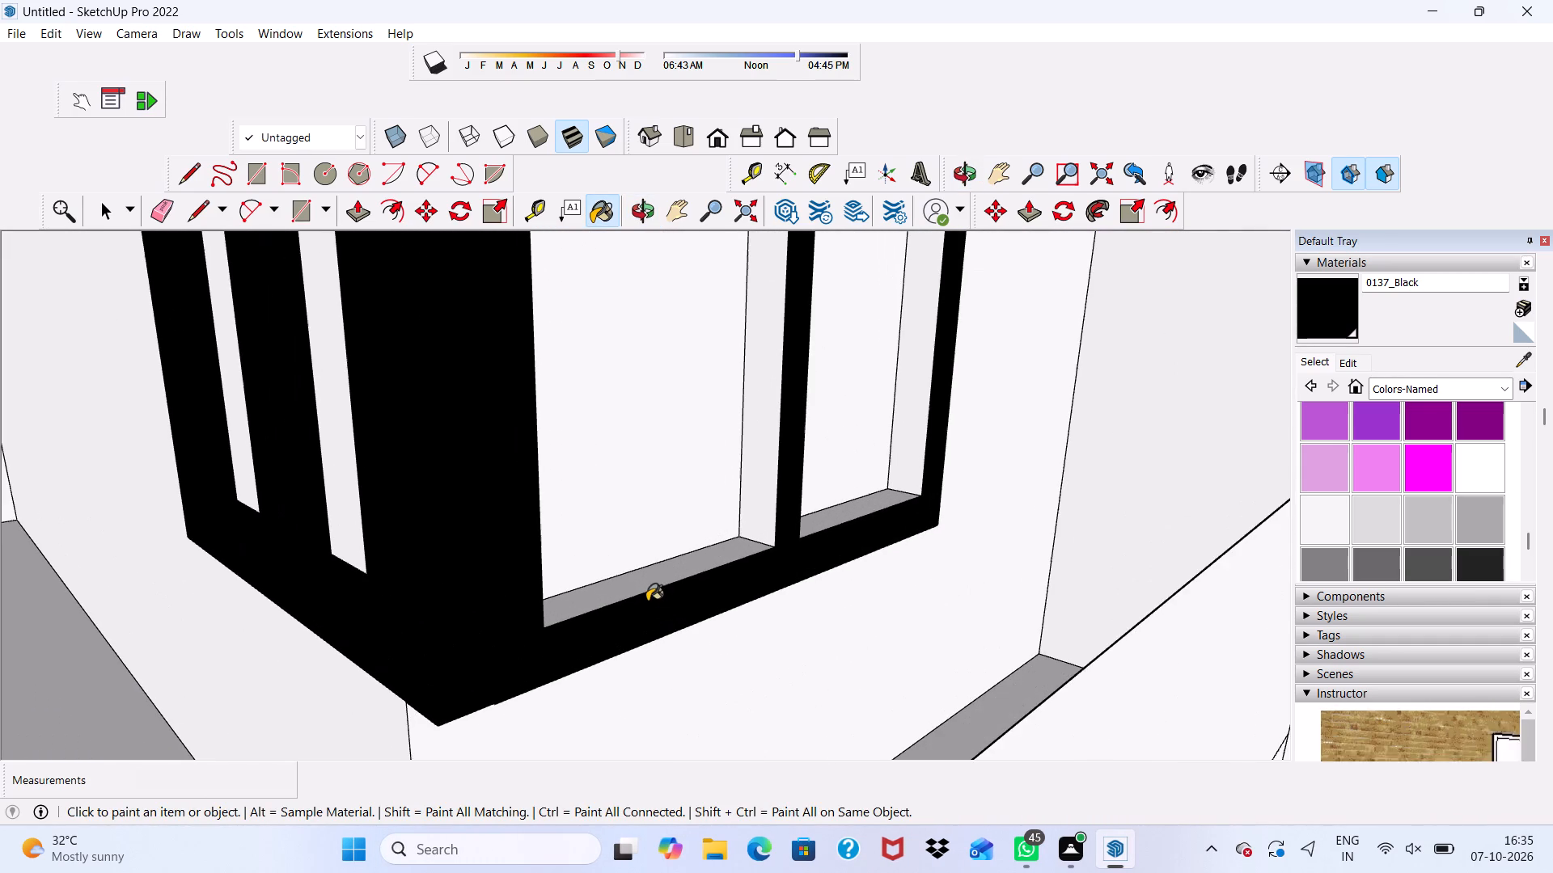
{"action": "left_click", "coordinate": [642, 587]}
{"action": "middle_click_drag", "start_coordinate": [642, 587], "coordinate": [366, 639]}
{"action": "scroll", "coordinate": [395, 543], "scroll_direction": "up", "scroll_amount": 4}
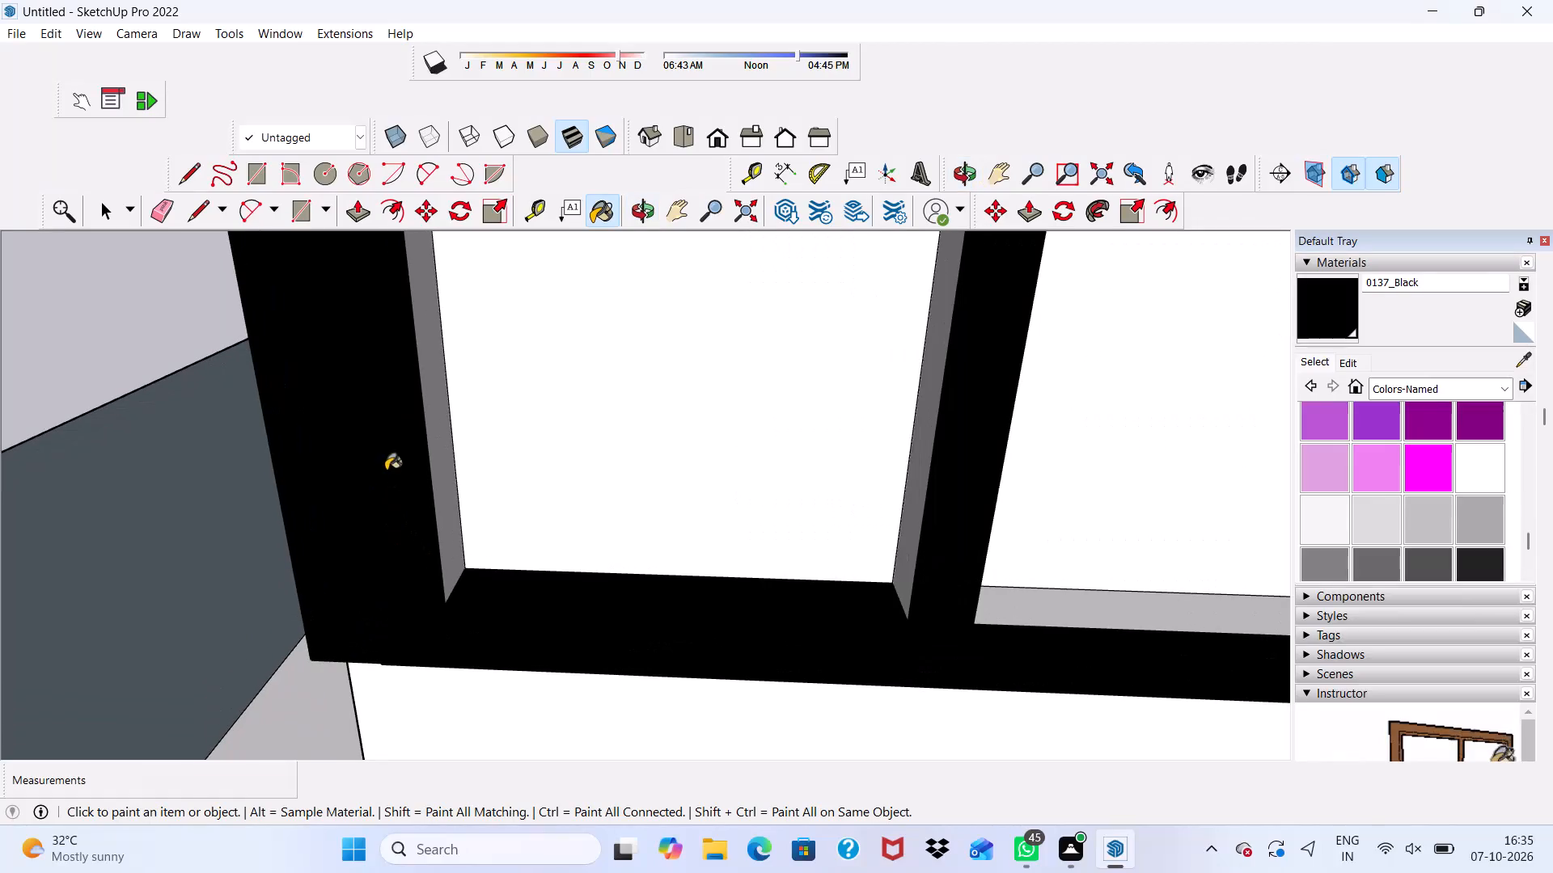
{"action": "left_click", "coordinate": [430, 421]}
{"action": "scroll", "coordinate": [620, 437], "scroll_direction": "down", "scroll_amount": 1}
{"action": "middle_click_drag", "start_coordinate": [622, 439], "coordinate": [764, 435]}
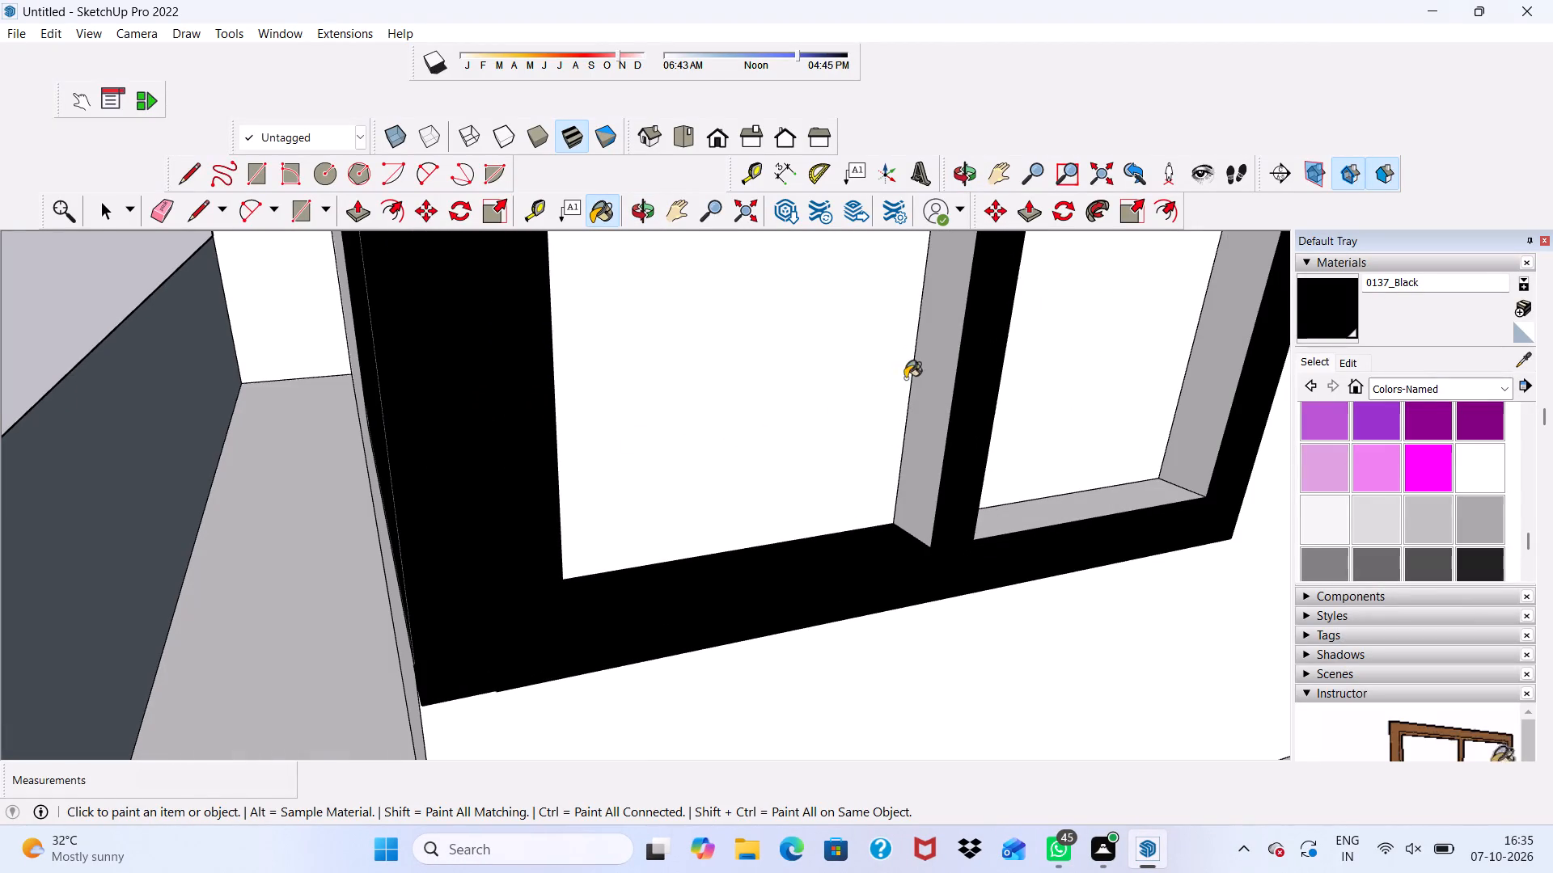
{"action": "left_click", "coordinate": [921, 373]}
{"action": "scroll", "coordinate": [957, 376], "scroll_direction": "down", "scroll_amount": 2}
{"action": "middle_click_drag", "start_coordinate": [957, 376], "coordinate": [495, 453]}
{"action": "left_click", "coordinate": [650, 444]}
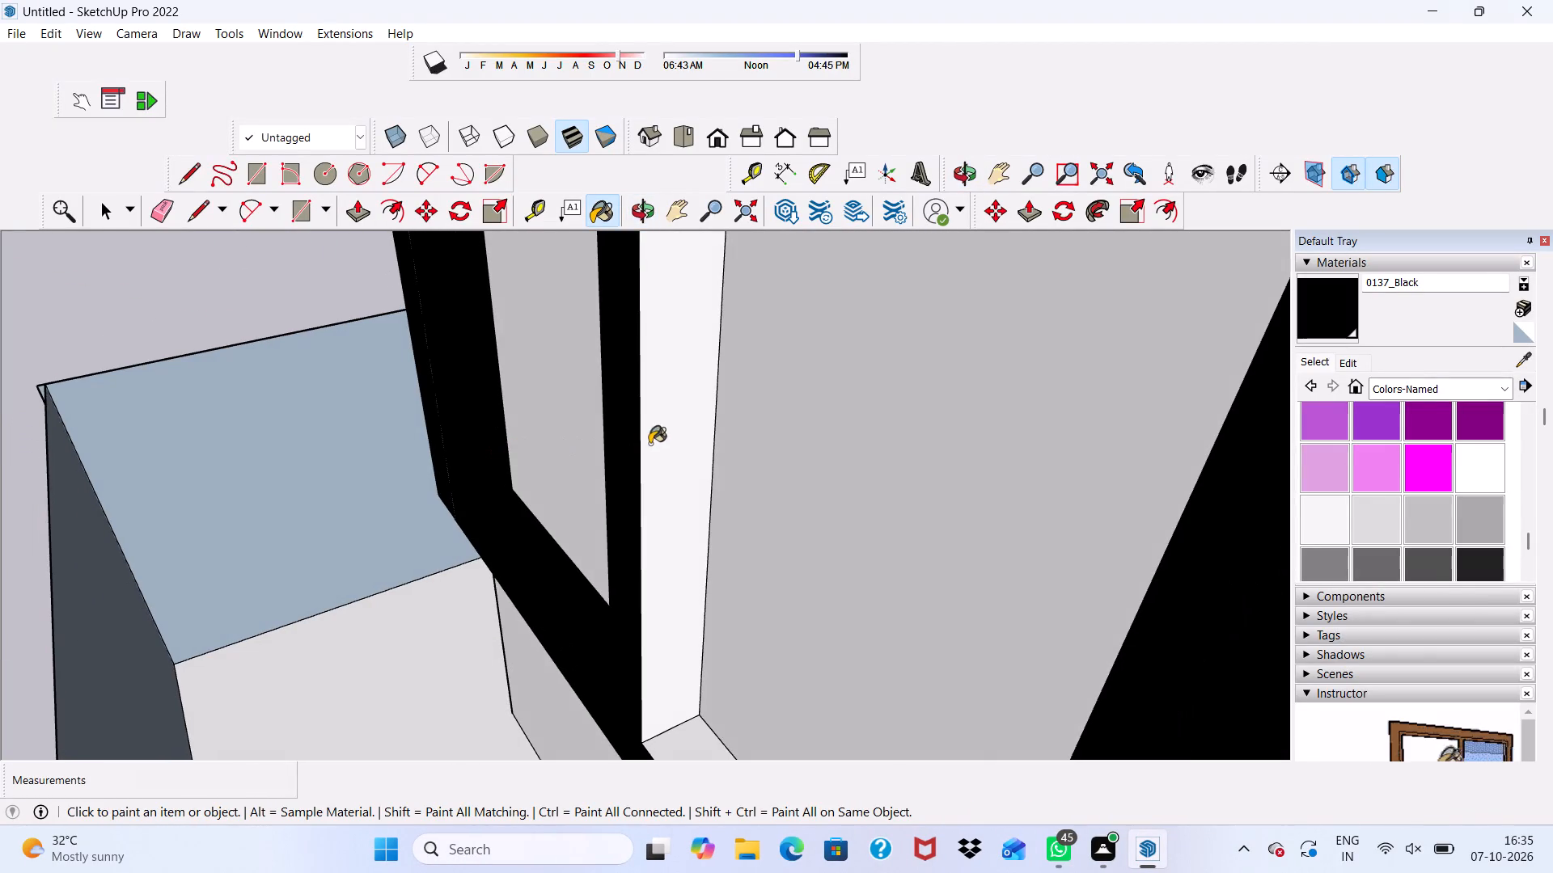
Paint the right pane's bottom rail upper face and the right jamb's inner face of the top-floor side window 0137_Black.
{"action": "scroll", "coordinate": [650, 444], "scroll_direction": "down", "scroll_amount": 9}
{"action": "middle_click_drag", "start_coordinate": [365, 485], "coordinate": [603, 487]}
{"action": "scroll", "coordinate": [882, 524], "scroll_direction": "up", "scroll_amount": 4}
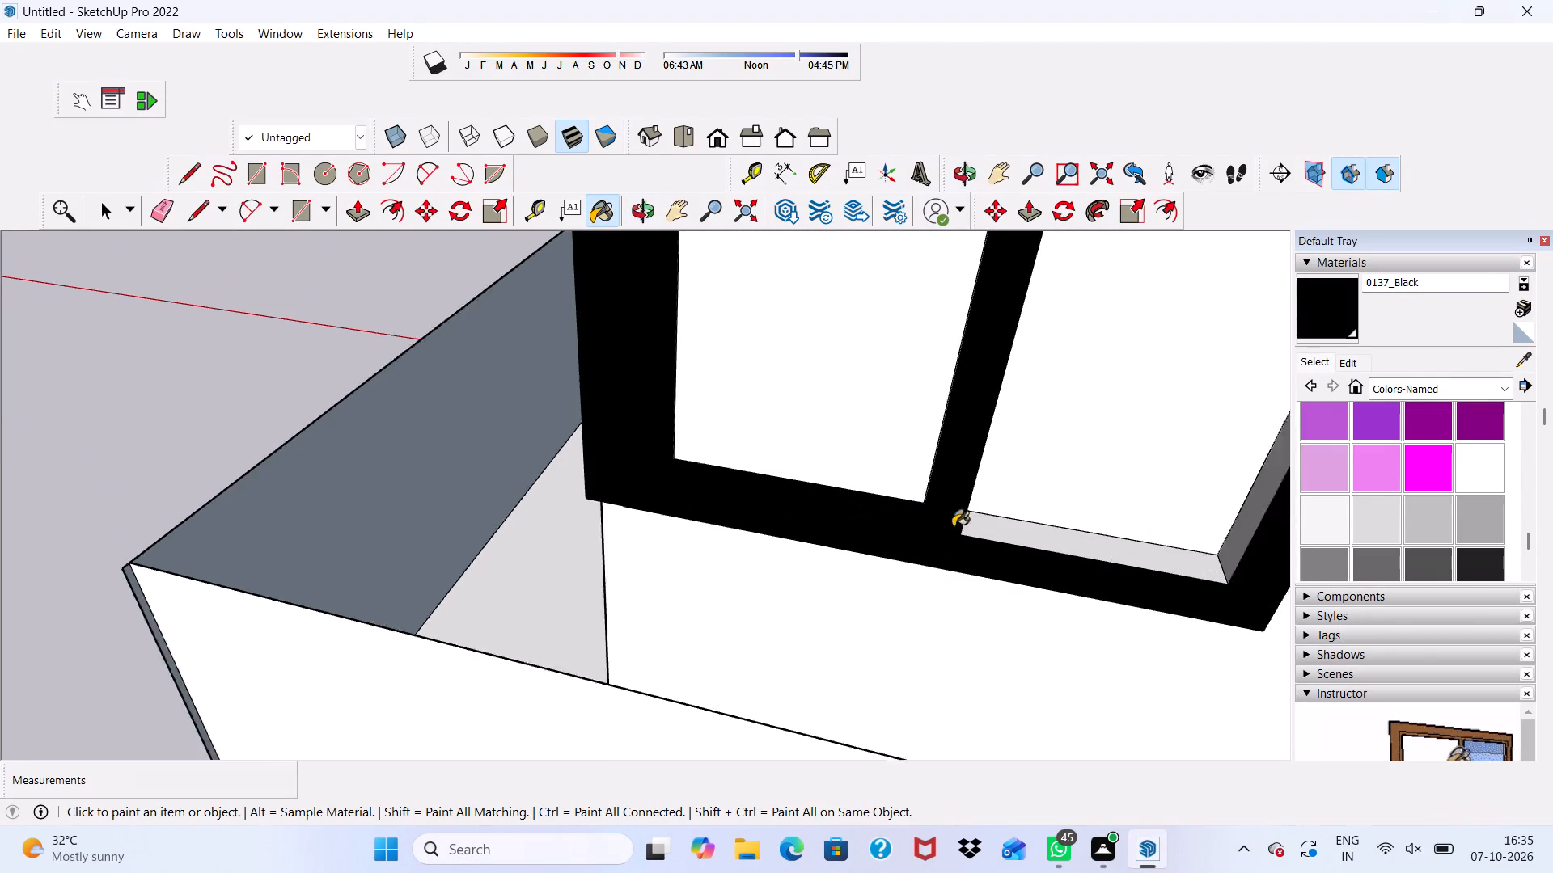
{"action": "scroll", "coordinate": [953, 527], "scroll_direction": "up", "scroll_amount": 5}
{"action": "left_click", "coordinate": [1012, 542]}
{"action": "scroll", "coordinate": [408, 581], "scroll_direction": "down", "scroll_amount": 7}
{"action": "middle_click_drag", "start_coordinate": [396, 593], "coordinate": [684, 545]}
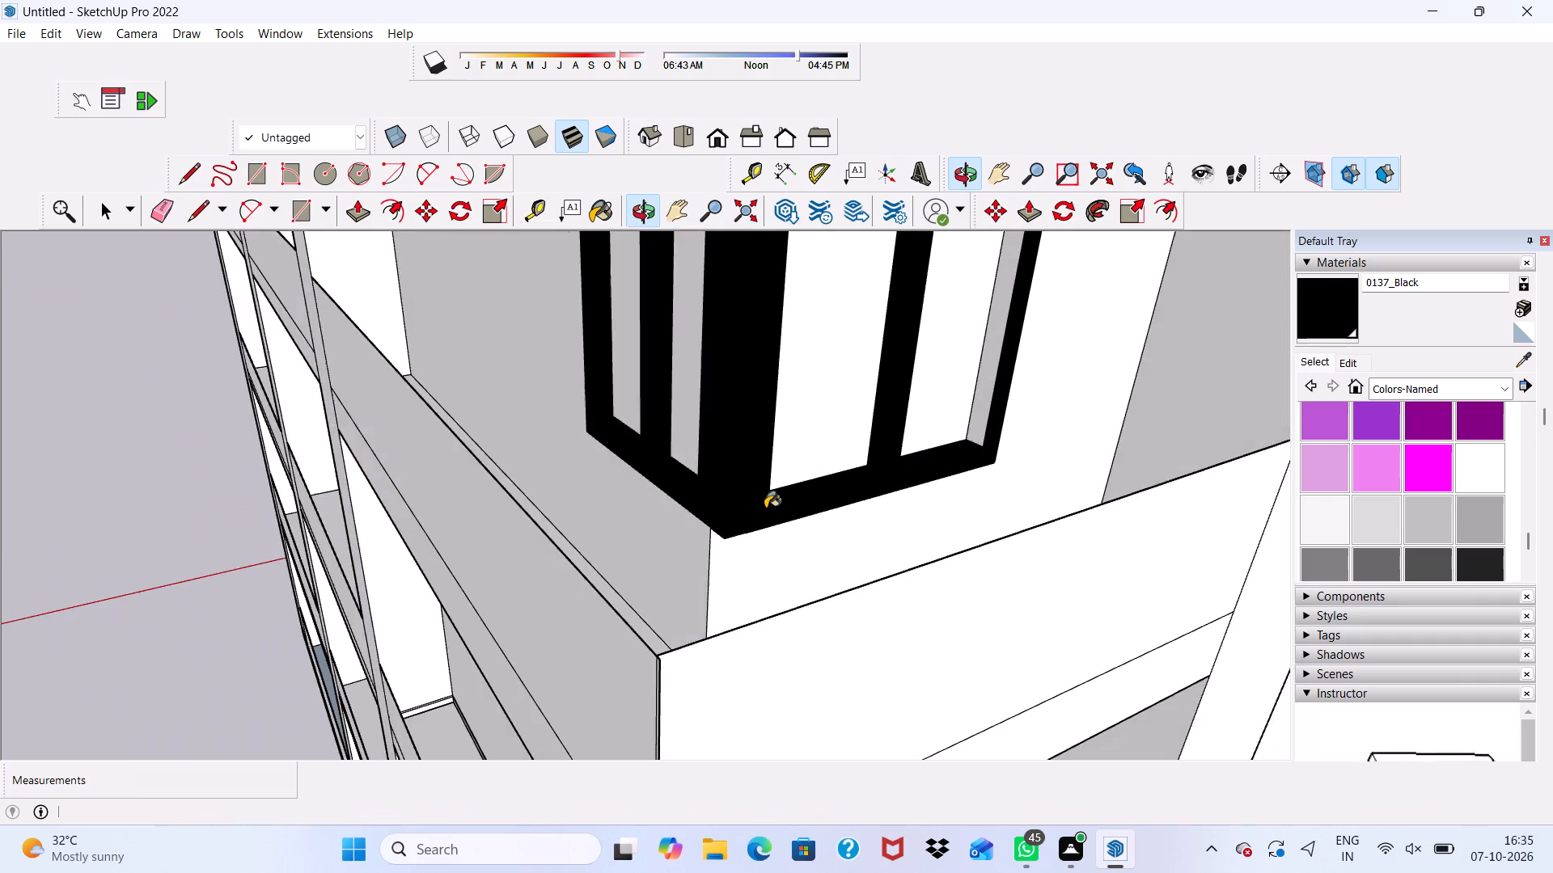
{"action": "scroll", "coordinate": [982, 335], "scroll_direction": "up", "scroll_amount": 6}
{"action": "left_click", "coordinate": [1011, 347]}
Paint the top faces and the outer side of the far jamb on the third bay's top-floor side window frame 0137_Black.
{"action": "scroll", "coordinate": [978, 367], "scroll_direction": "down", "scroll_amount": 4}
{"action": "scroll", "coordinate": [879, 412], "scroll_direction": "down", "scroll_amount": 1}
{"action": "middle_click_drag", "start_coordinate": [882, 412], "coordinate": [681, 639]}
{"action": "scroll", "coordinate": [660, 611], "scroll_direction": "up", "scroll_amount": 1}
{"action": "scroll", "coordinate": [628, 584], "scroll_direction": "down", "scroll_amount": 8}
{"action": "scroll", "coordinate": [599, 481], "scroll_direction": "up", "scroll_amount": 5}
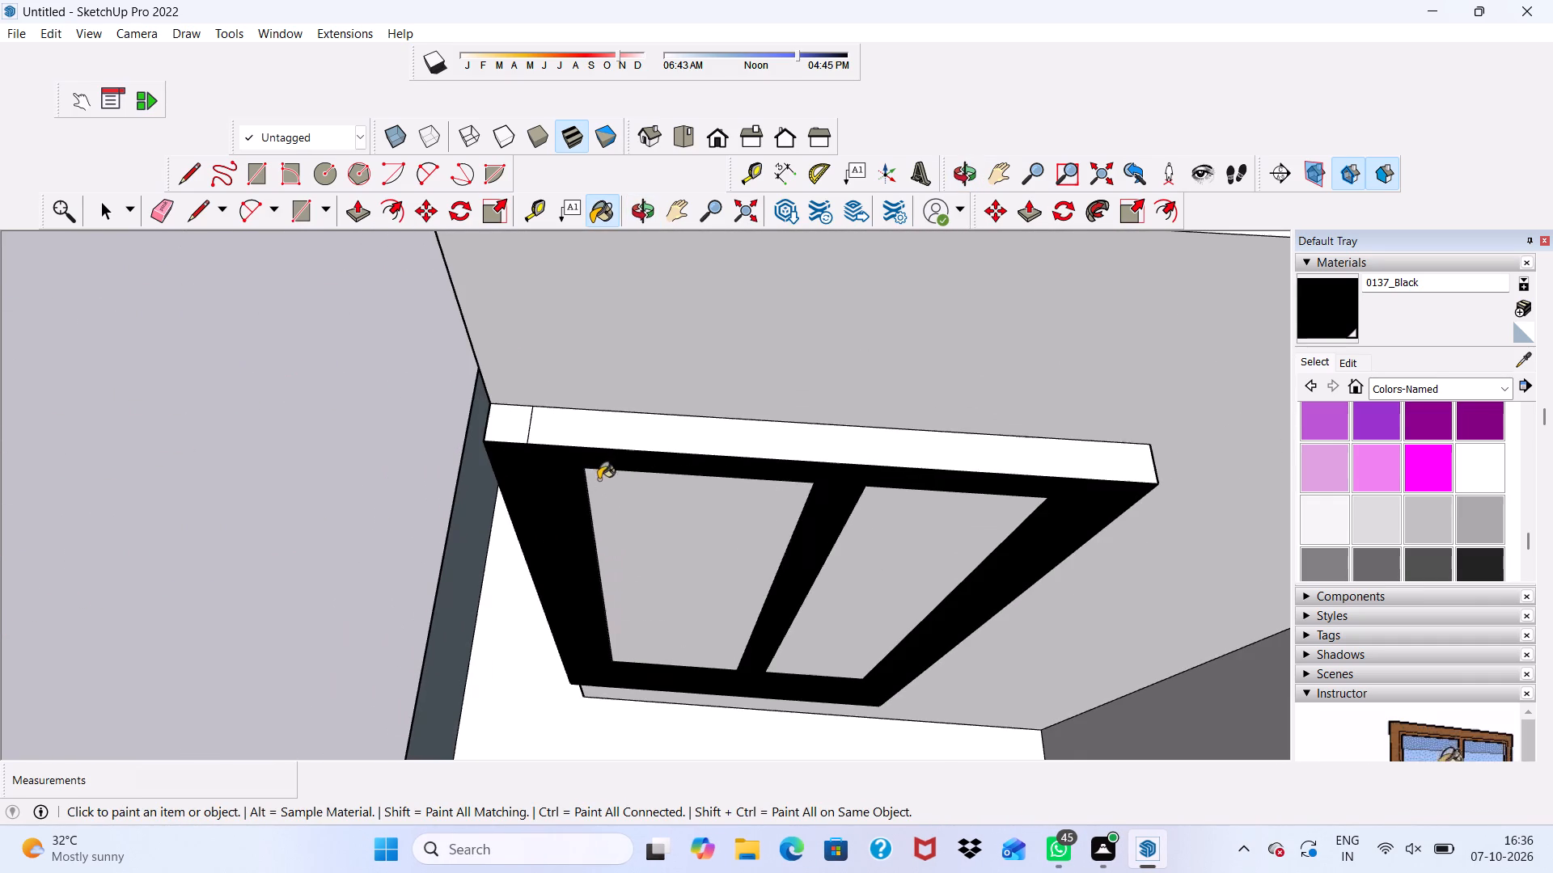
{"action": "left_click", "coordinate": [626, 441]}
{"action": "left_click", "coordinate": [507, 441]}
{"action": "middle_click_drag", "start_coordinate": [685, 474], "coordinate": [530, 411]}
{"action": "scroll", "coordinate": [530, 411], "scroll_direction": "up", "scroll_amount": 1}
{"action": "scroll", "coordinate": [493, 533], "scroll_direction": "down", "scroll_amount": 8}
{"action": "scroll", "coordinate": [640, 584], "scroll_direction": "up", "scroll_amount": 14}
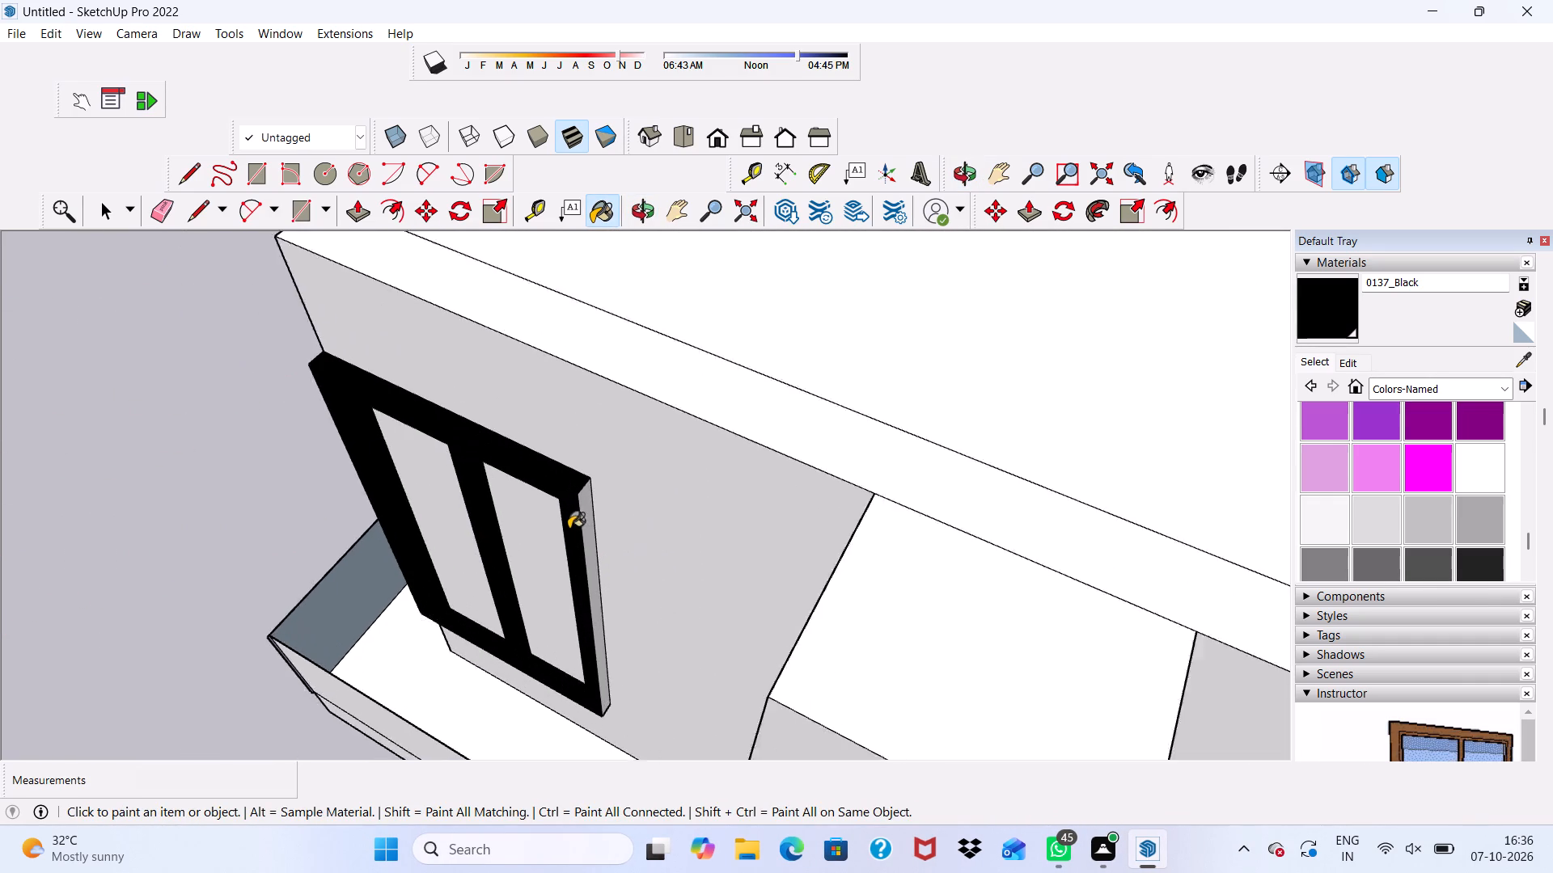
{"action": "scroll", "coordinate": [569, 529], "scroll_direction": "up", "scroll_amount": 2}
{"action": "left_click", "coordinate": [595, 507]}
{"action": "scroll", "coordinate": [550, 546], "scroll_direction": "down", "scroll_amount": 1}
{"action": "middle_click_drag", "start_coordinate": [535, 543], "coordinate": [462, 500]}
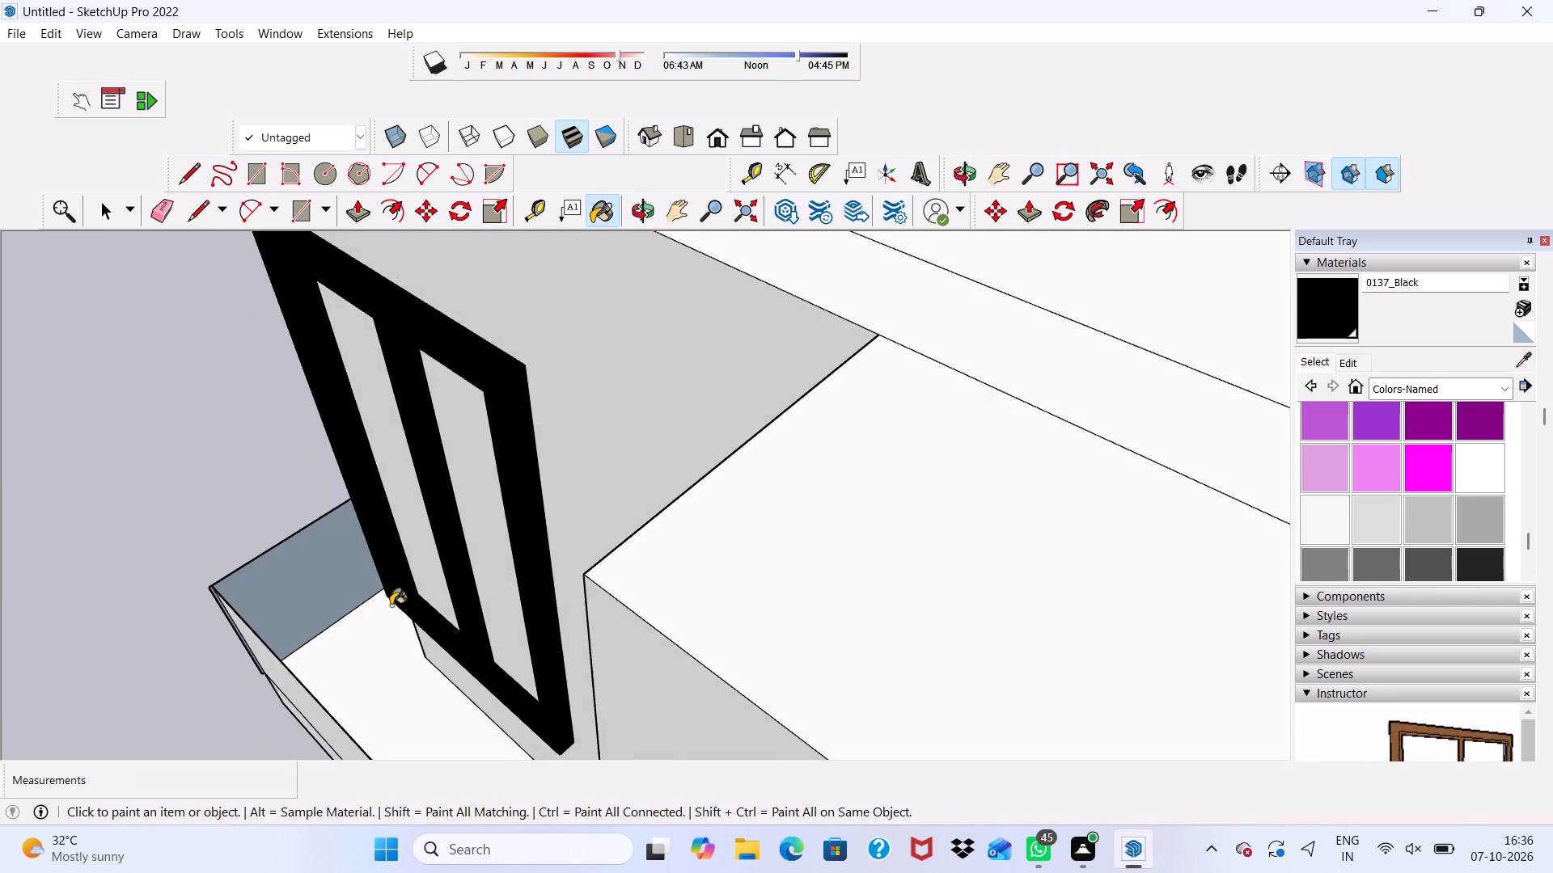
Paint the top rail's undersides in both panes of the top-floor side window 0137_Black.
{"action": "scroll", "coordinate": [330, 690], "scroll_direction": "down", "scroll_amount": 2}
{"action": "scroll", "coordinate": [528, 0], "scroll_direction": "up", "scroll_amount": 1}
{"action": "scroll", "coordinate": [432, 295], "scroll_direction": "down", "scroll_amount": 4}
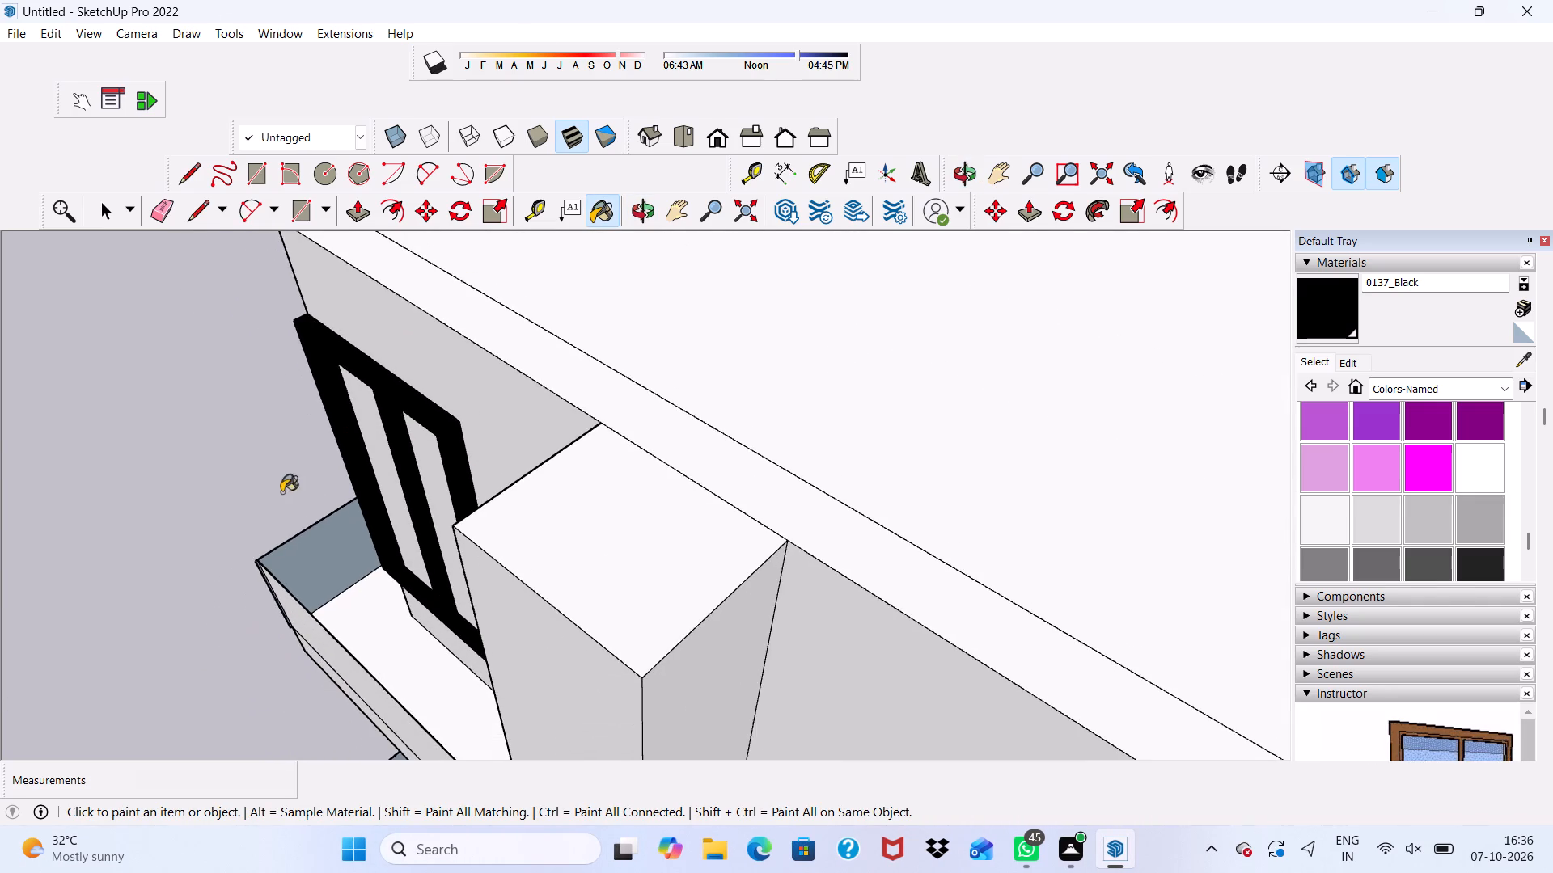
{"action": "middle_click_drag", "start_coordinate": [286, 491], "coordinate": [418, 173]}
{"action": "scroll", "coordinate": [347, 487], "scroll_direction": "up", "scroll_amount": 10}
{"action": "scroll", "coordinate": [415, 302], "scroll_direction": "down", "scroll_amount": 7}
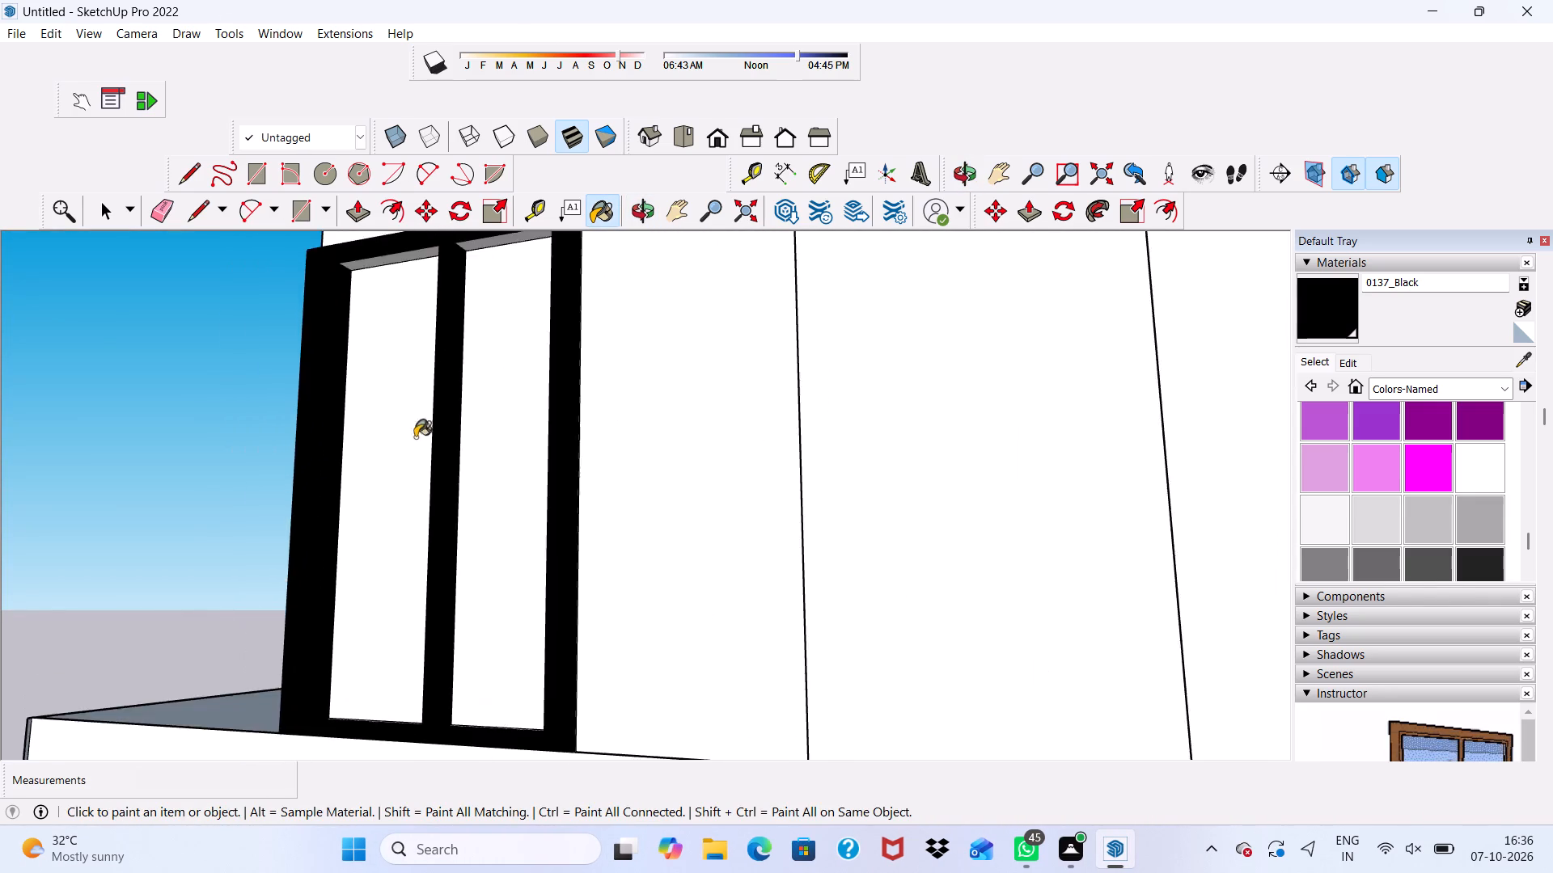
{"action": "scroll", "coordinate": [415, 437], "scroll_direction": "down", "scroll_amount": 1}
{"action": "scroll", "coordinate": [450, 255], "scroll_direction": "up", "scroll_amount": 11}
{"action": "left_click", "coordinate": [498, 274]}
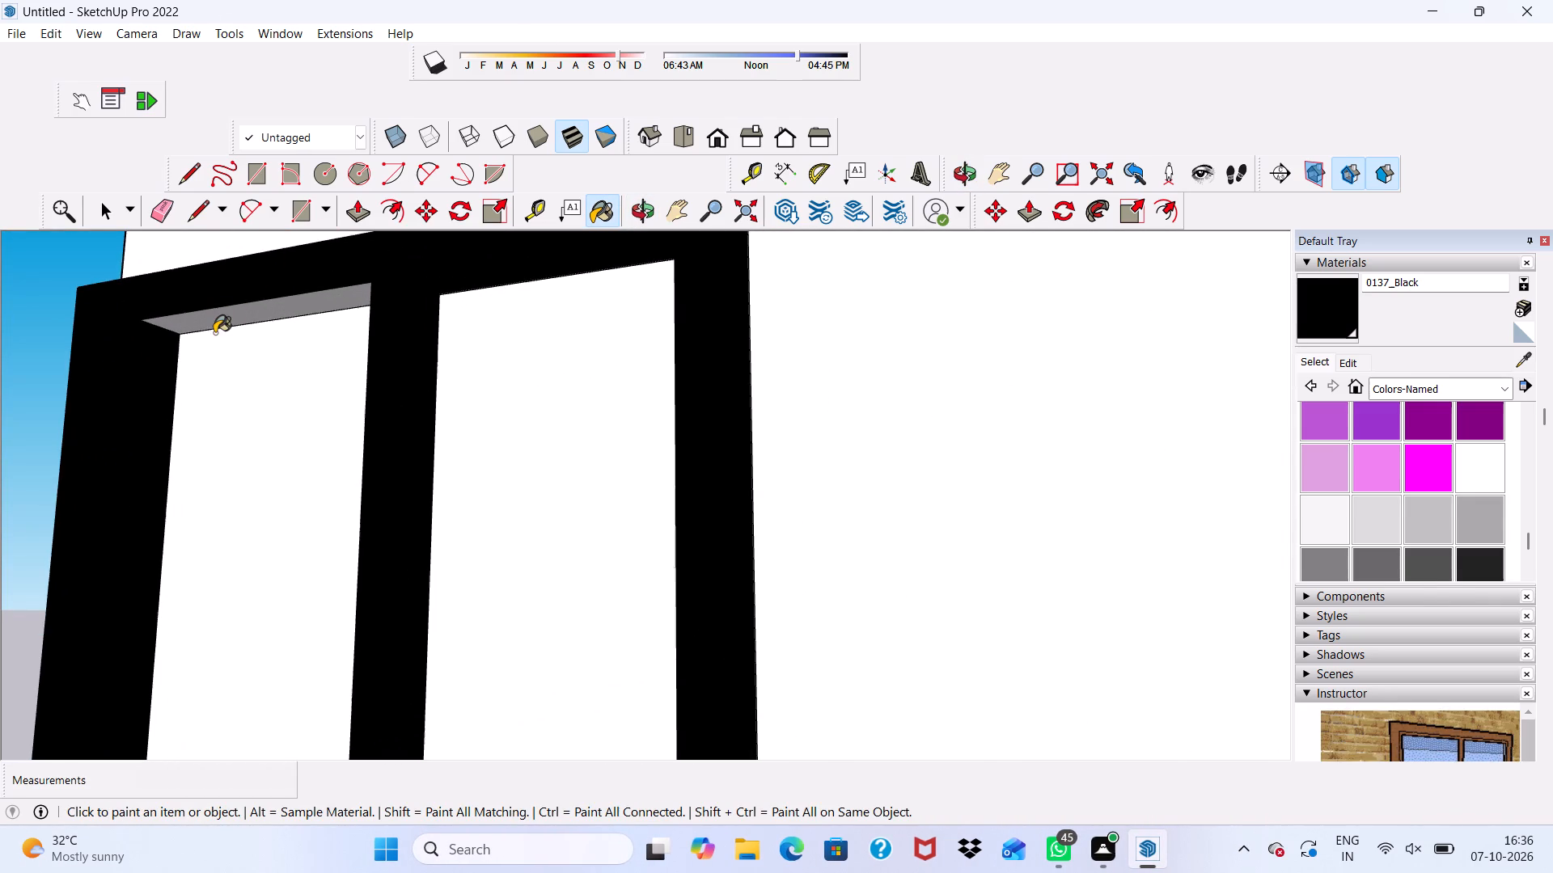
{"action": "left_click", "coordinate": [228, 321]}
{"action": "scroll", "coordinate": [256, 352], "scroll_direction": "down", "scroll_amount": 20}
{"action": "scroll", "coordinate": [256, 352], "scroll_direction": "down", "scroll_amount": 3}
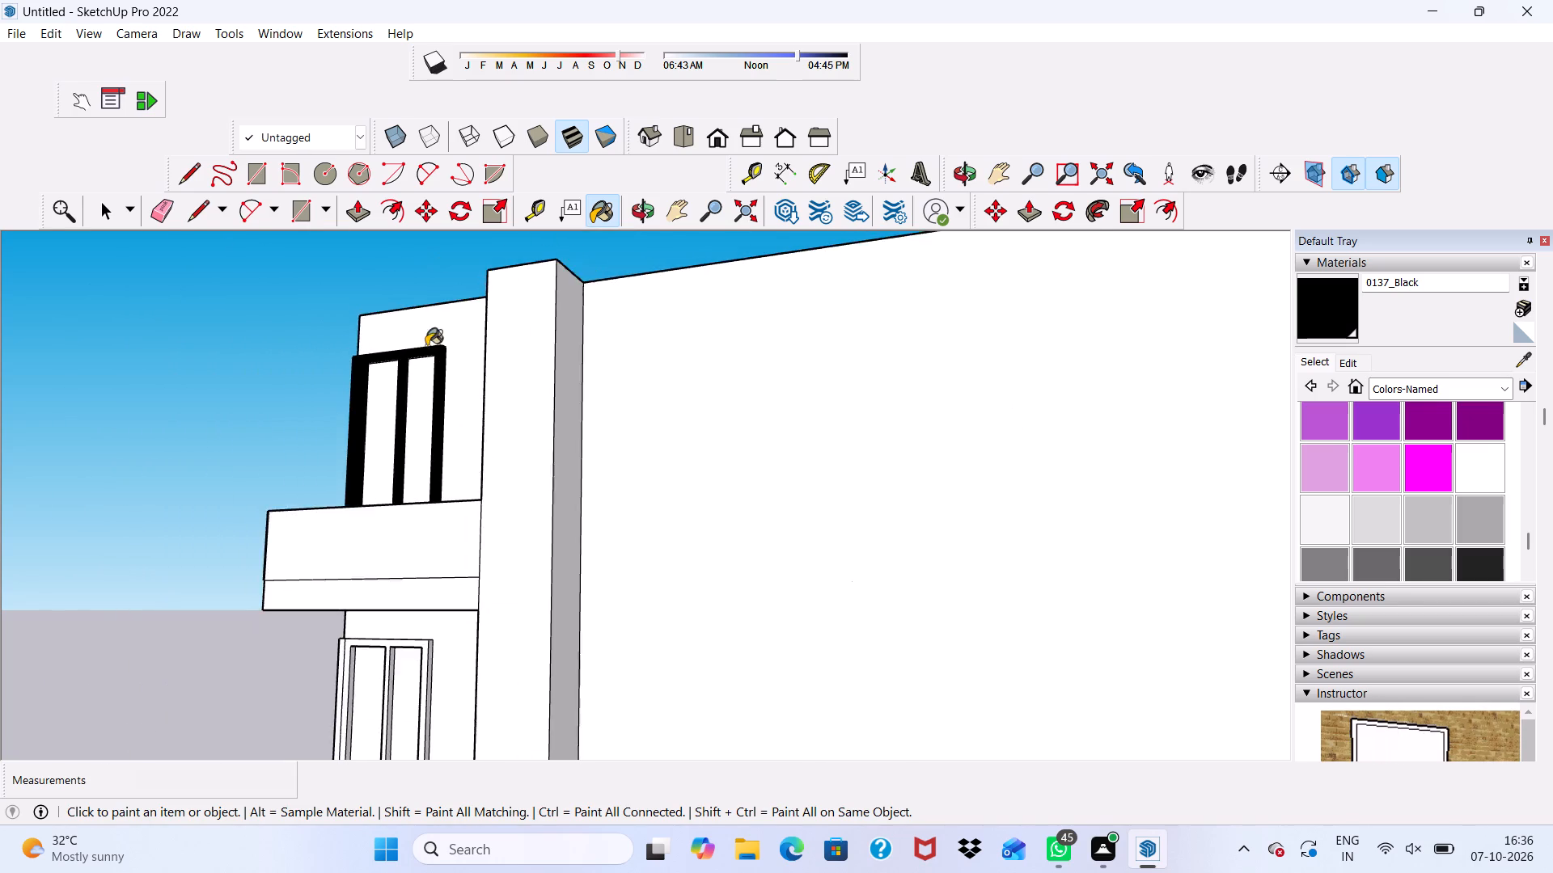
Paint the right jamb and the unpainted mullion side of the second bay's window one floor below the top 0137_Black.
{"action": "scroll", "coordinate": [426, 346], "scroll_direction": "down", "scroll_amount": 4}
{"action": "middle_click_drag", "start_coordinate": [379, 366], "coordinate": [664, 372]}
{"action": "scroll", "coordinate": [721, 345], "scroll_direction": "down", "scroll_amount": 3}
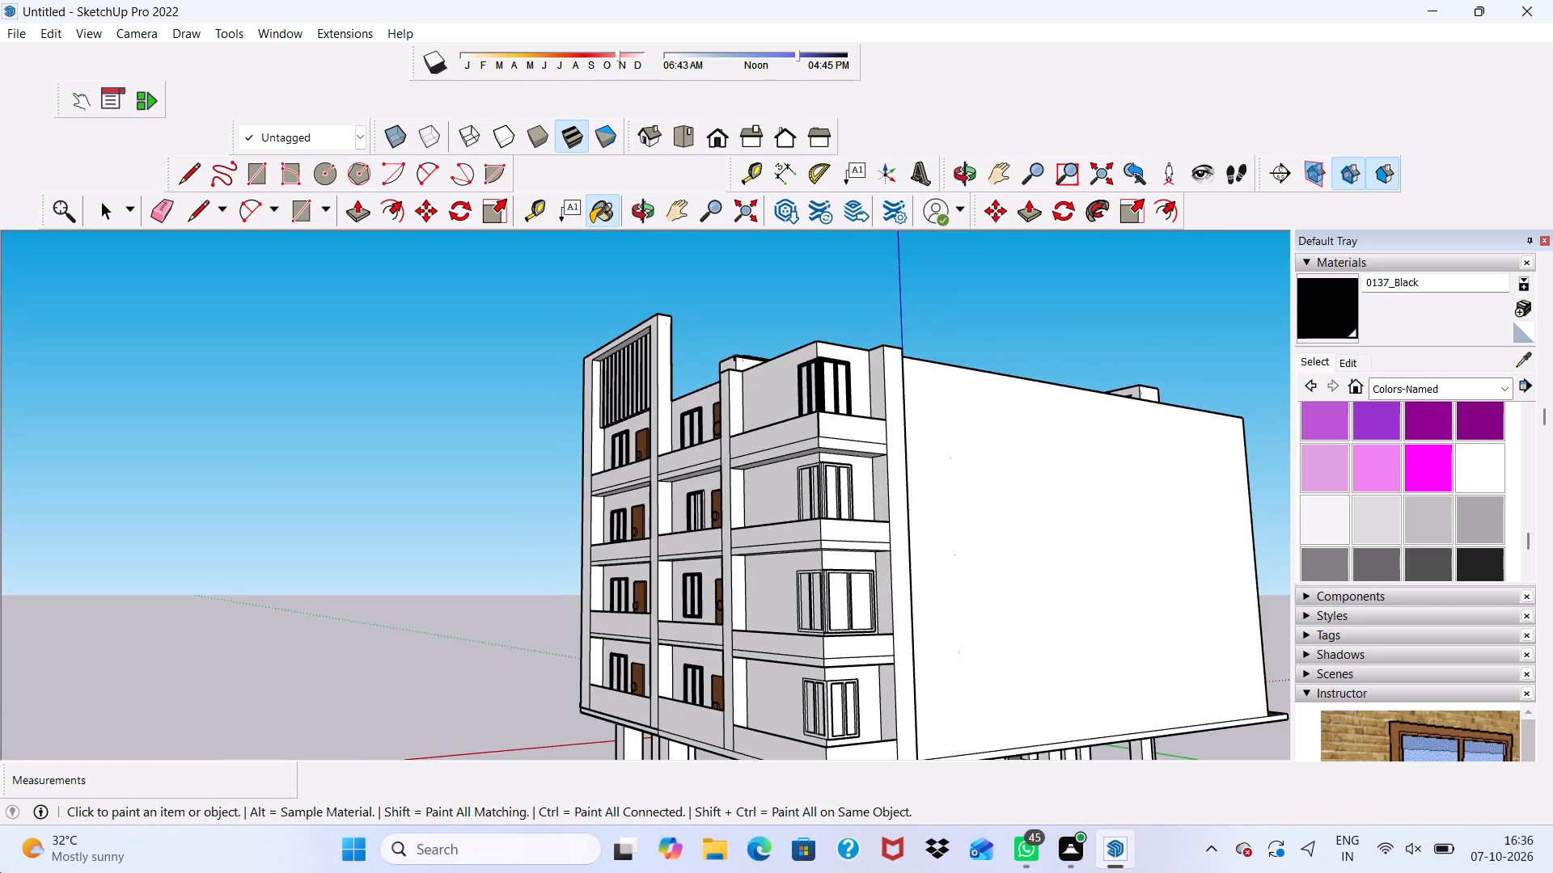
{"action": "scroll", "coordinate": [775, 494], "scroll_direction": "up", "scroll_amount": 10}
{"action": "middle_click_drag", "start_coordinate": [641, 521], "coordinate": [663, 529]}
{"action": "scroll", "coordinate": [868, 513], "scroll_direction": "up", "scroll_amount": 5}
{"action": "scroll", "coordinate": [691, 504], "scroll_direction": "up", "scroll_amount": 9}
{"action": "left_click", "coordinate": [713, 462]}
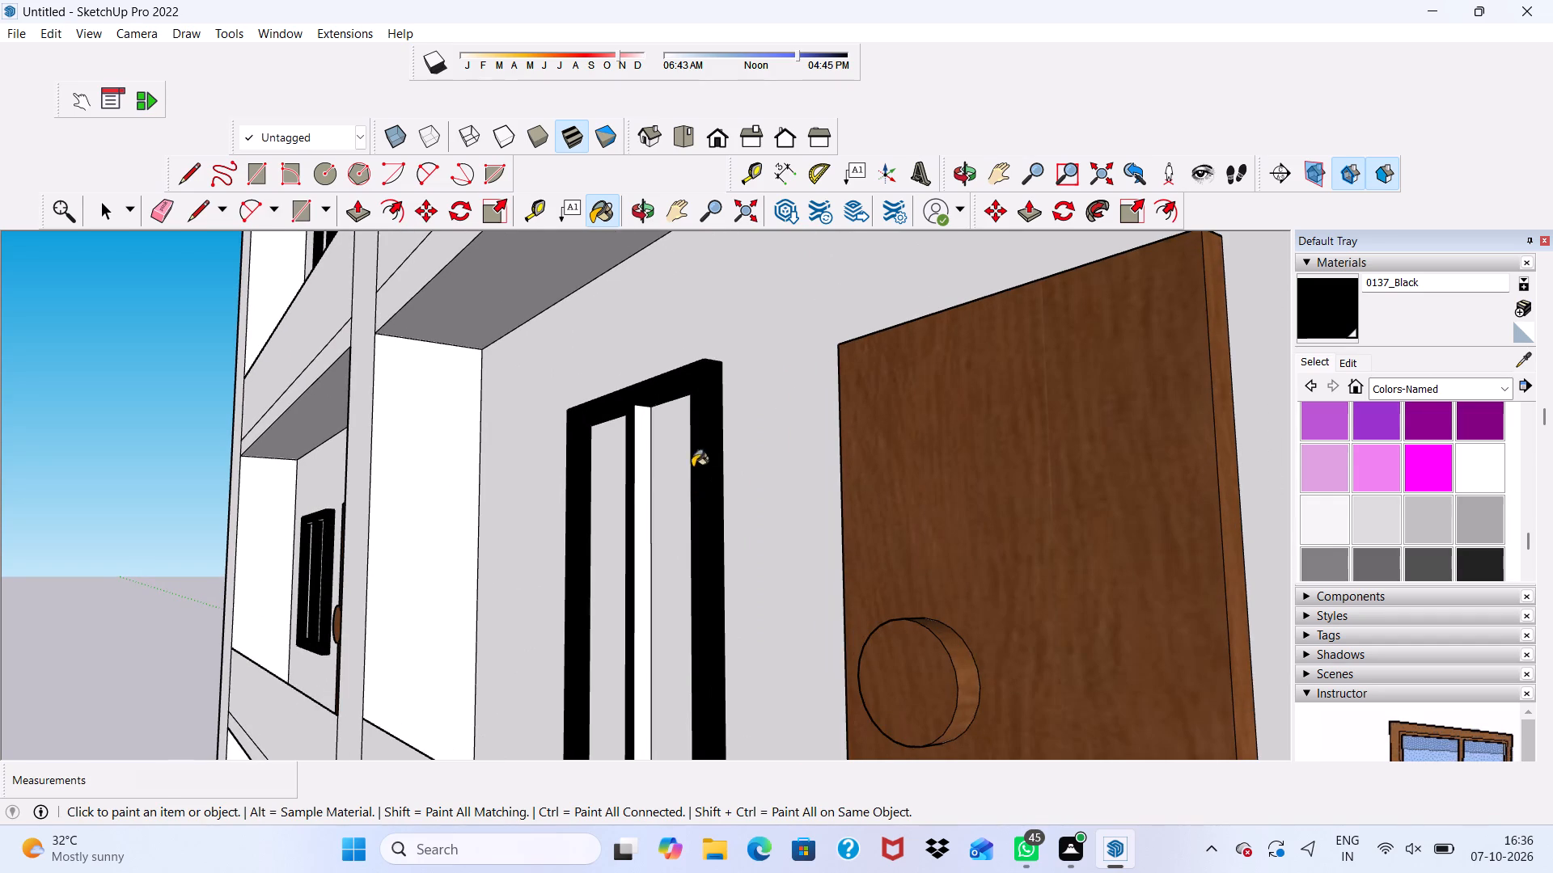
{"action": "left_click", "coordinate": [637, 488]}
{"action": "scroll", "coordinate": [637, 488], "scroll_direction": "down", "scroll_amount": 14}
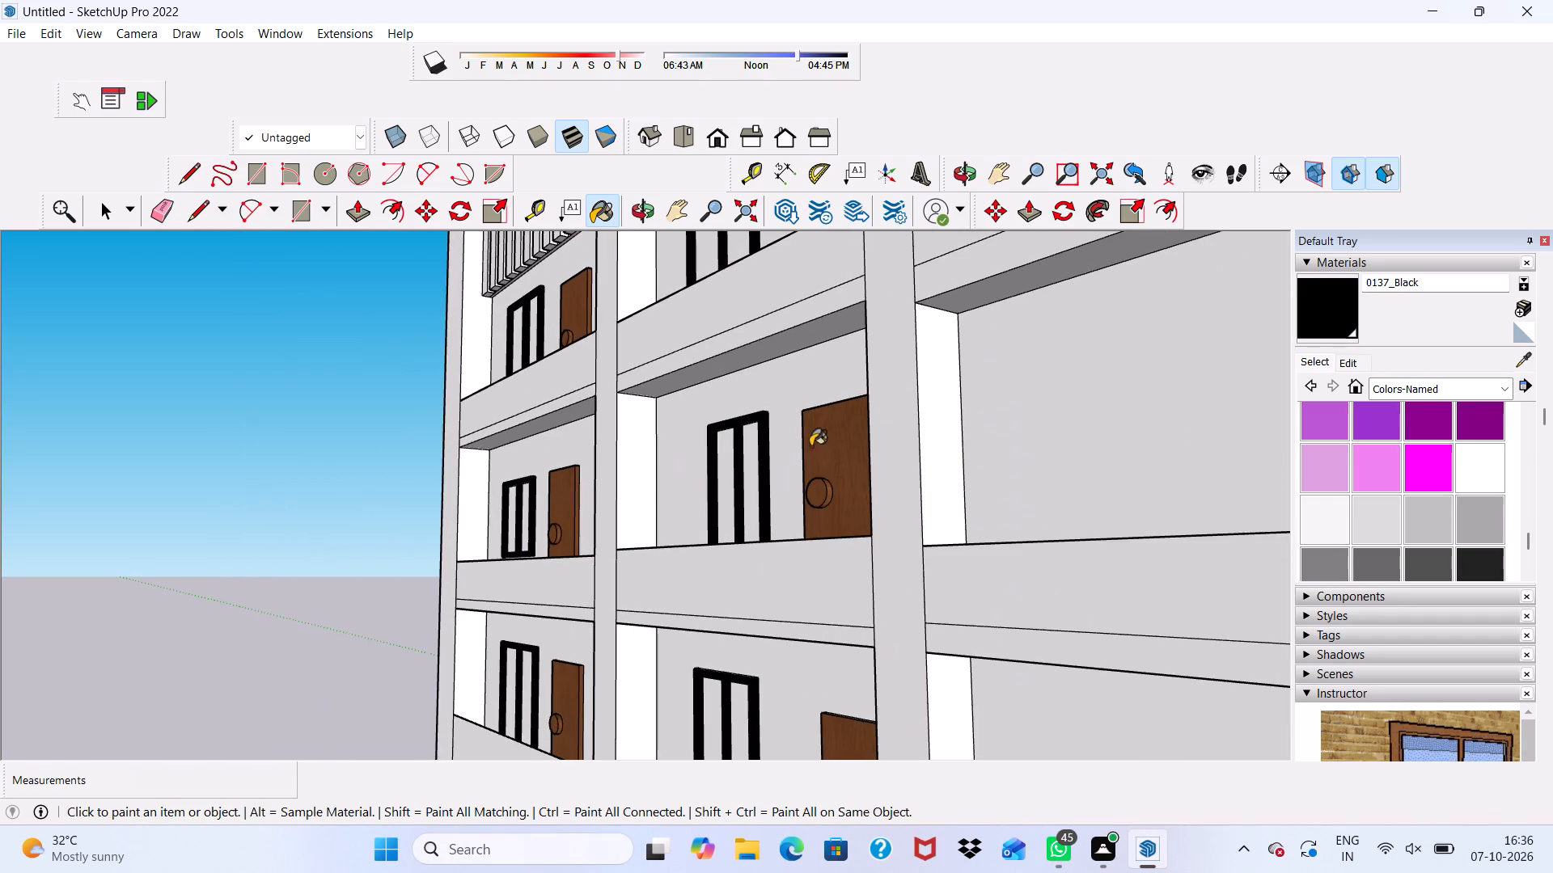
Paint the front faces and corner strips of the third bay's corner window one floor below the top 0137_Black.
{"action": "middle_click_drag", "start_coordinate": [808, 438], "coordinate": [990, 473]}
{"action": "scroll", "coordinate": [764, 506], "scroll_direction": "down", "scroll_amount": 13}
{"action": "middle_click_drag", "start_coordinate": [945, 478], "coordinate": [810, 443]}
{"action": "scroll", "coordinate": [761, 520], "scroll_direction": "up", "scroll_amount": 20}
{"action": "scroll", "coordinate": [761, 520], "scroll_direction": "up", "scroll_amount": 2}
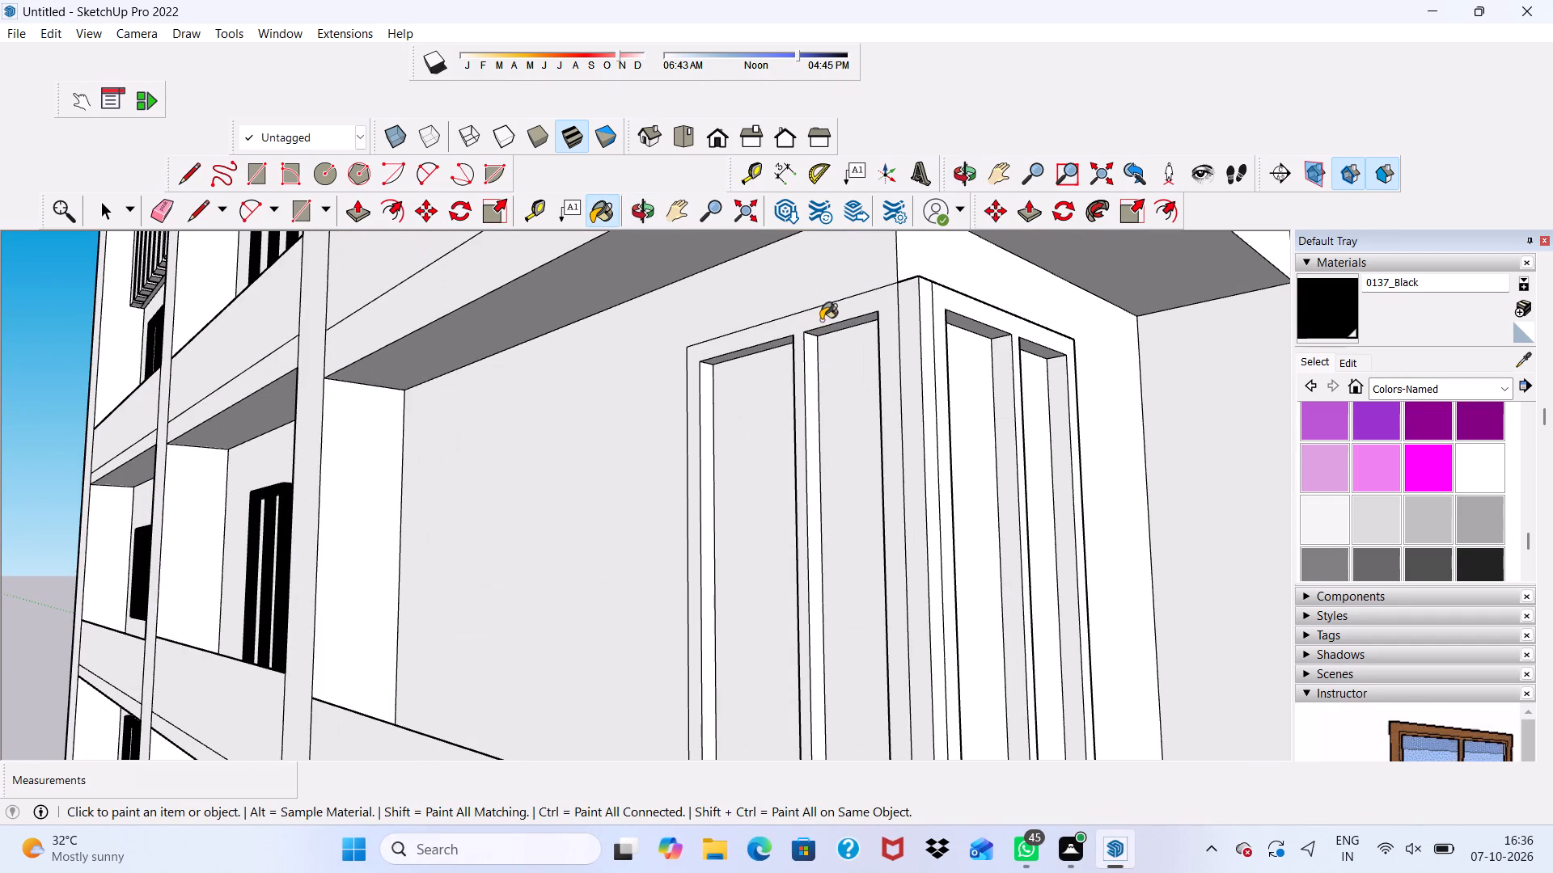
{"action": "left_click", "coordinate": [821, 320]}
{"action": "scroll", "coordinate": [937, 352], "scroll_direction": "up", "scroll_amount": 3}
{"action": "left_click", "coordinate": [909, 338]}
{"action": "scroll", "coordinate": [909, 338], "scroll_direction": "up", "scroll_amount": 3}
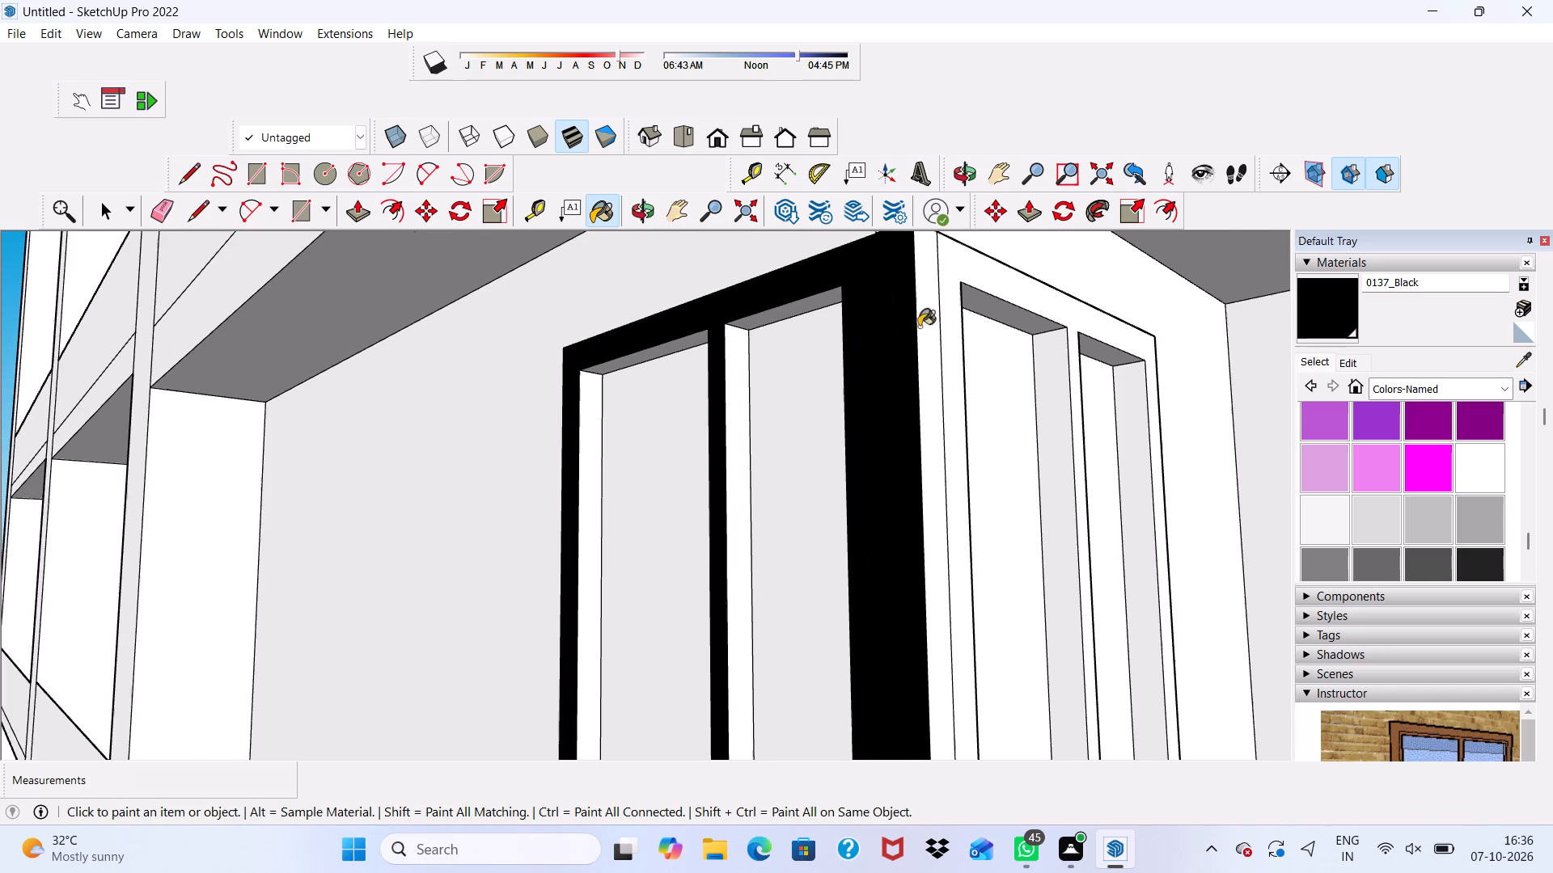
{"action": "left_click", "coordinate": [925, 322]}
{"action": "left_click", "coordinate": [950, 318]}
{"action": "scroll", "coordinate": [993, 339], "scroll_direction": "up", "scroll_amount": 5}
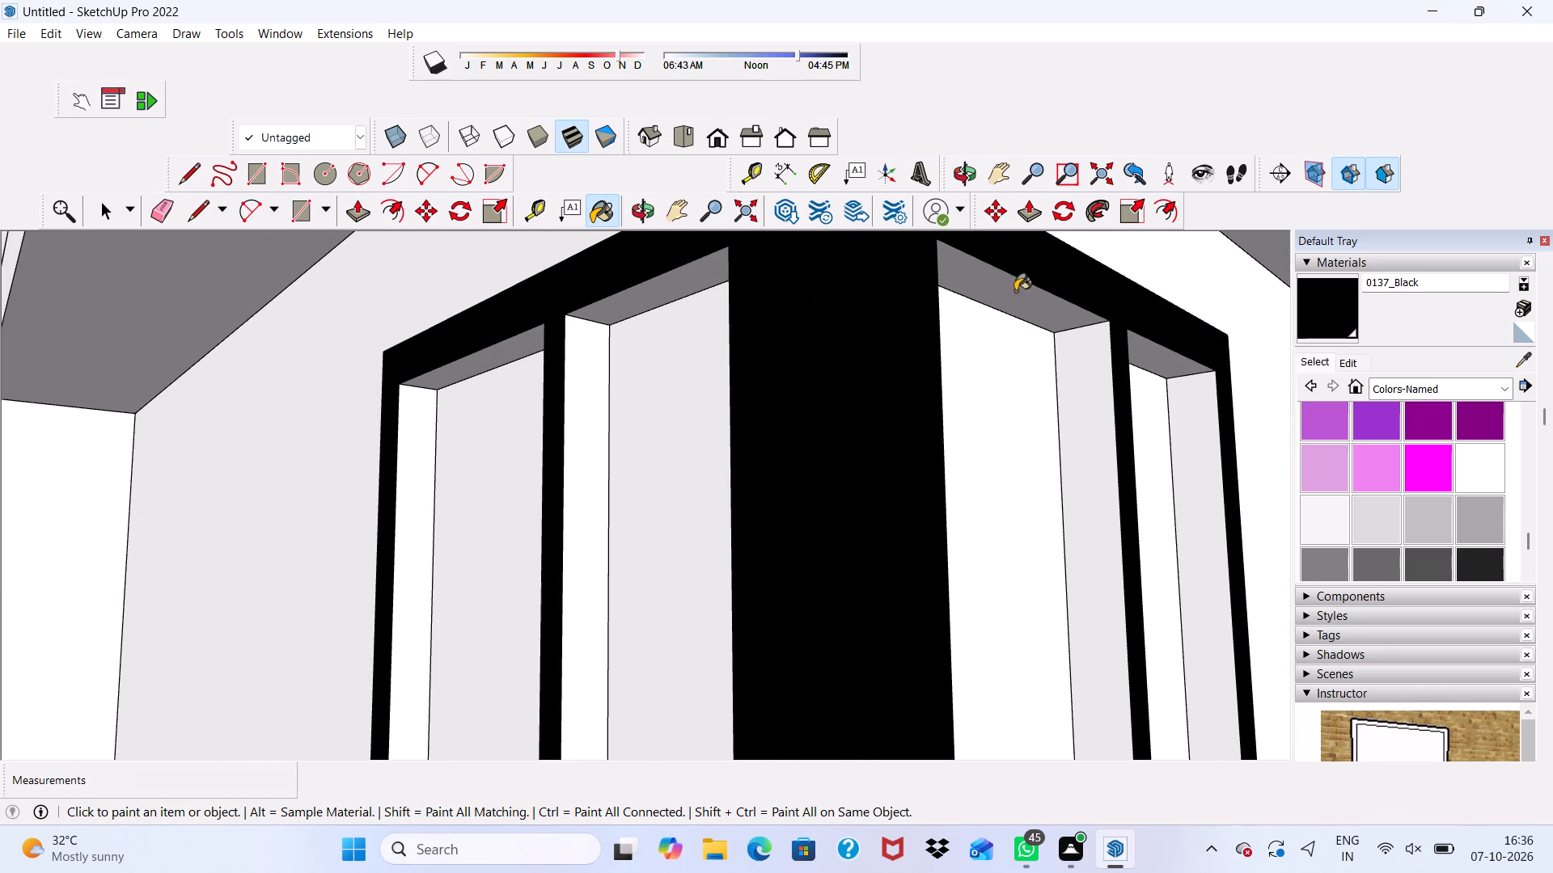
Paint that corner window's side-facade part 0137_Black: top rail undersides, mullion sides, jamb inner faces and the far jamb's outer side.
{"action": "left_click", "coordinate": [1015, 291]}
{"action": "left_click", "coordinate": [1093, 386]}
{"action": "left_click", "coordinate": [1176, 366]}
{"action": "left_click", "coordinate": [1200, 410]}
{"action": "scroll", "coordinate": [1200, 410], "scroll_direction": "down", "scroll_amount": 1}
{"action": "middle_click_drag", "start_coordinate": [1200, 410], "coordinate": [886, 432]}
{"action": "left_click", "coordinate": [535, 403]}
{"action": "scroll", "coordinate": [1020, 435], "scroll_direction": "down", "scroll_amount": 4}
{"action": "middle_click_drag", "start_coordinate": [1149, 391], "coordinate": [791, 436]}
{"action": "left_click", "coordinate": [601, 411]}
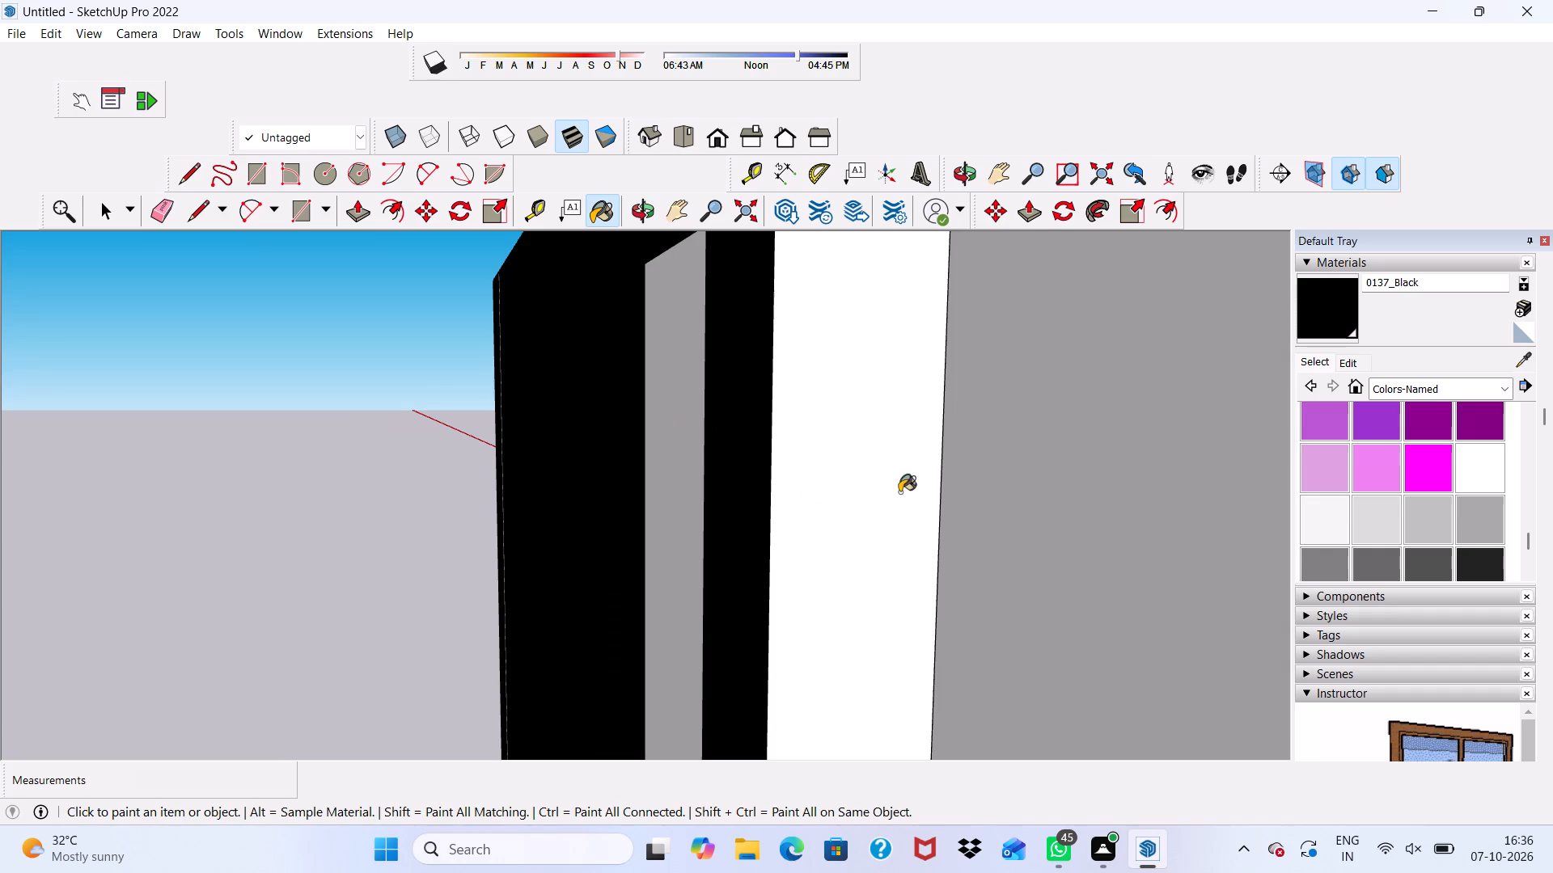
{"action": "left_click", "coordinate": [895, 470]}
{"action": "scroll", "coordinate": [771, 563], "scroll_direction": "down", "scroll_amount": 5}
{"action": "scroll", "coordinate": [600, 532], "scroll_direction": "down", "scroll_amount": 2}
{"action": "middle_click_drag", "start_coordinate": [603, 532], "coordinate": [1250, 485]}
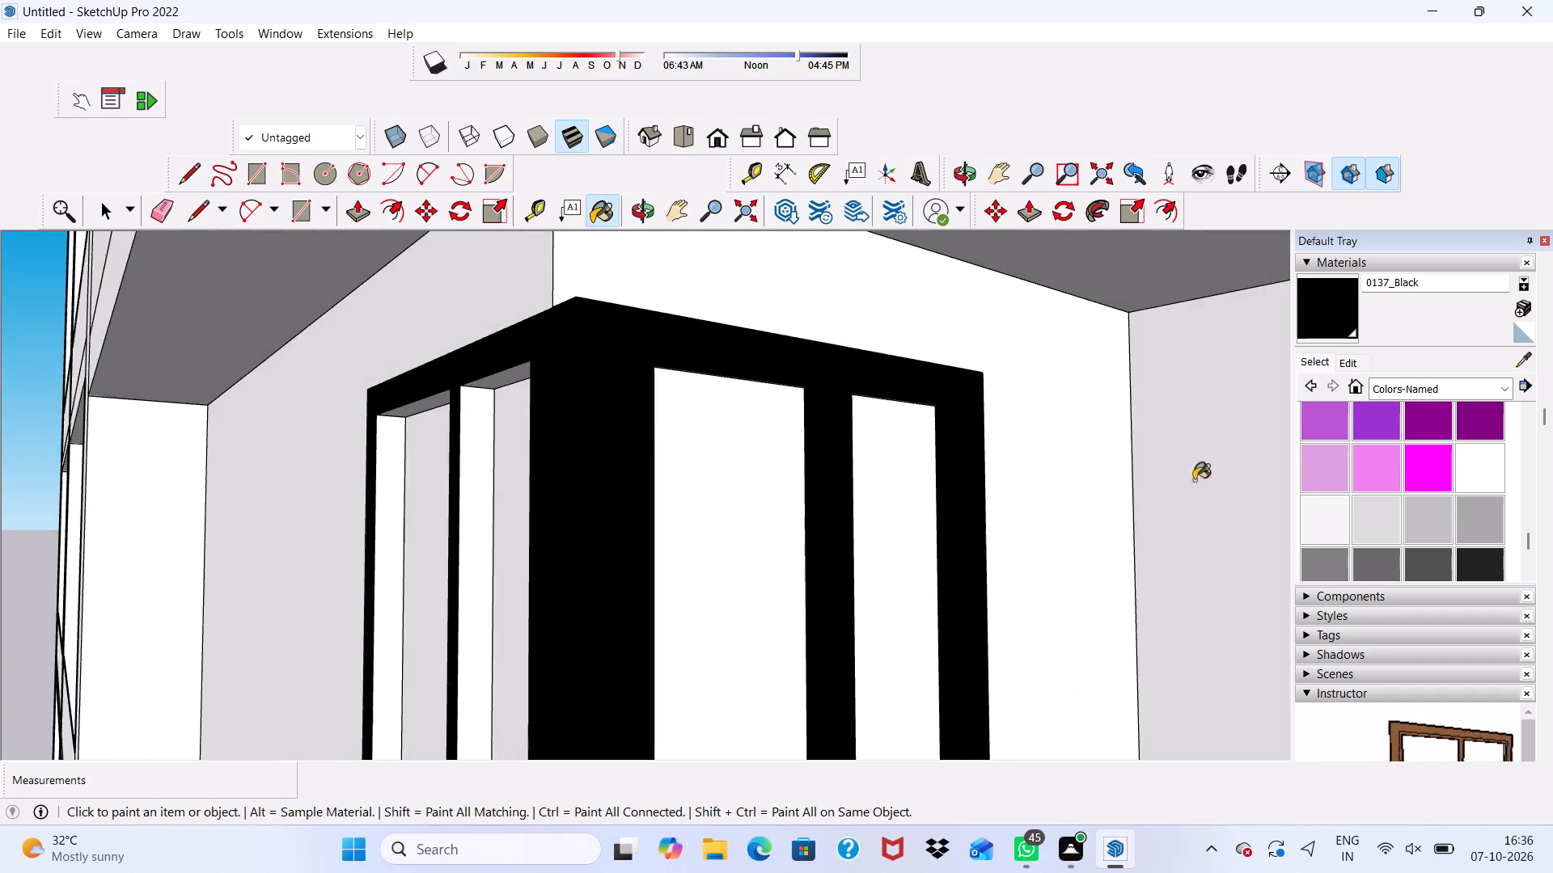
Paint the front part's left jamb inner face, the mullion's near side and both panes' top rail undersides 0137_Black.
{"action": "scroll", "coordinate": [1006, 517], "scroll_direction": "down", "scroll_amount": 4}
{"action": "scroll", "coordinate": [561, 519], "scroll_direction": "up", "scroll_amount": 8}
{"action": "left_click", "coordinate": [574, 492]}
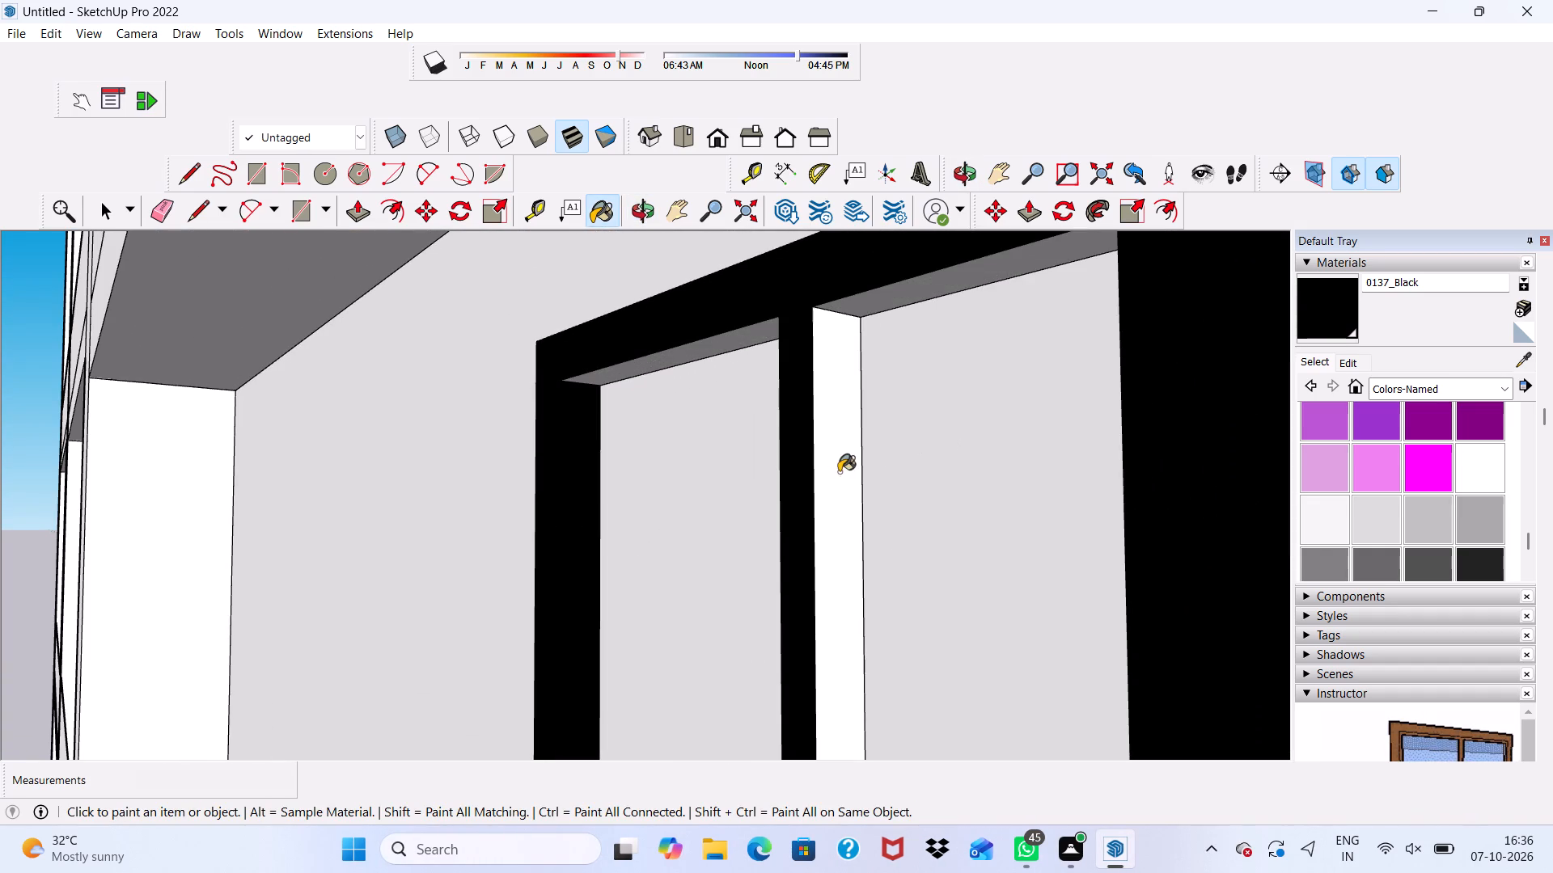
{"action": "left_click", "coordinate": [832, 472]}
{"action": "left_click", "coordinate": [908, 297]}
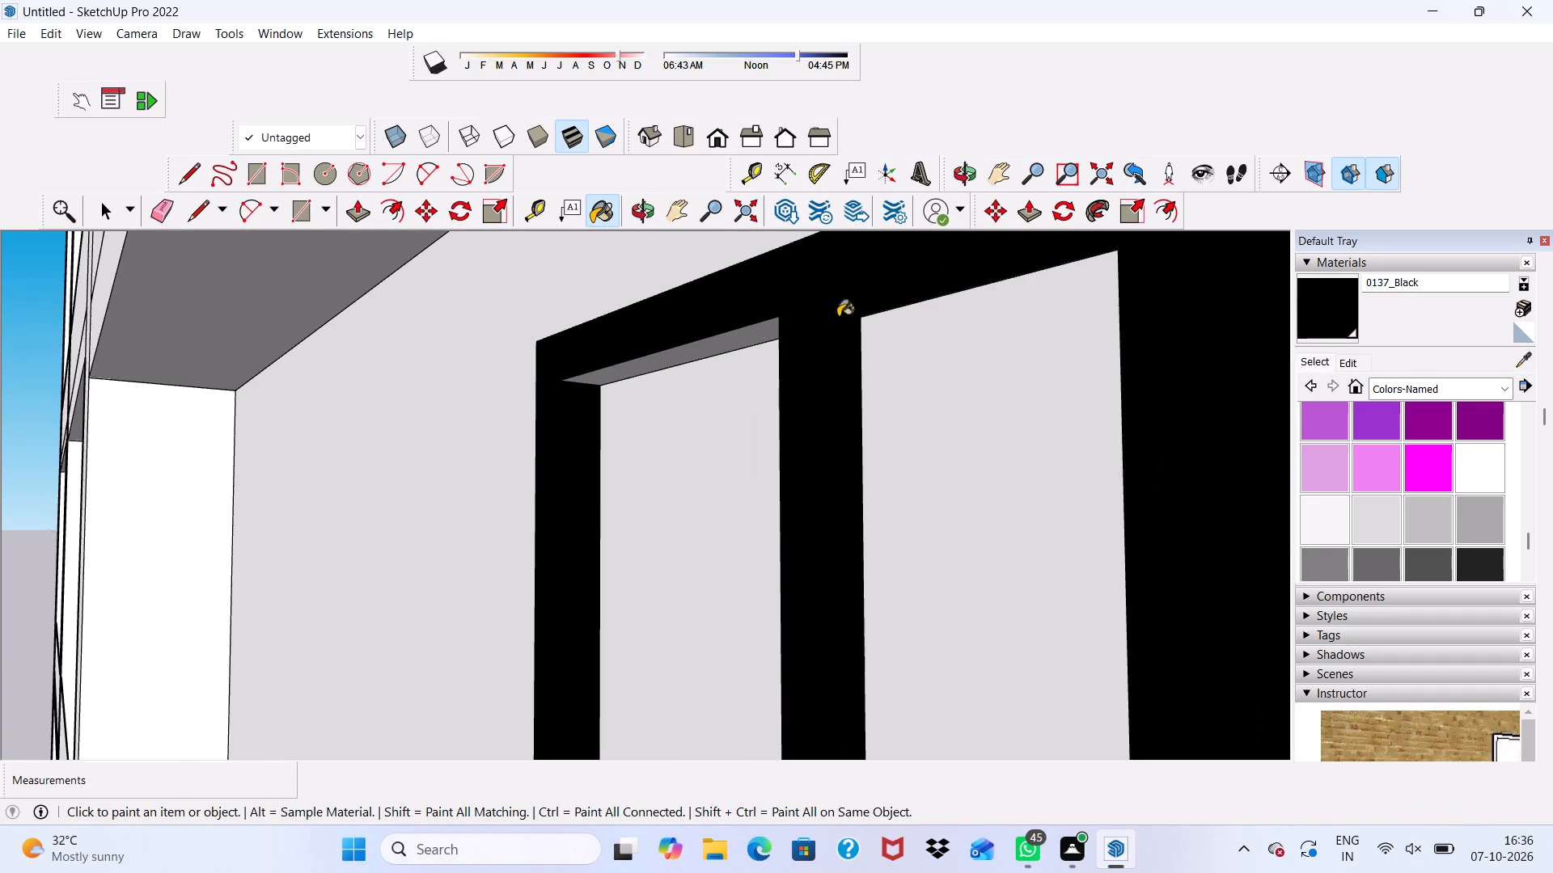
{"action": "left_click", "coordinate": [645, 365]}
{"action": "scroll", "coordinate": [678, 398], "scroll_direction": "down", "scroll_amount": 2}
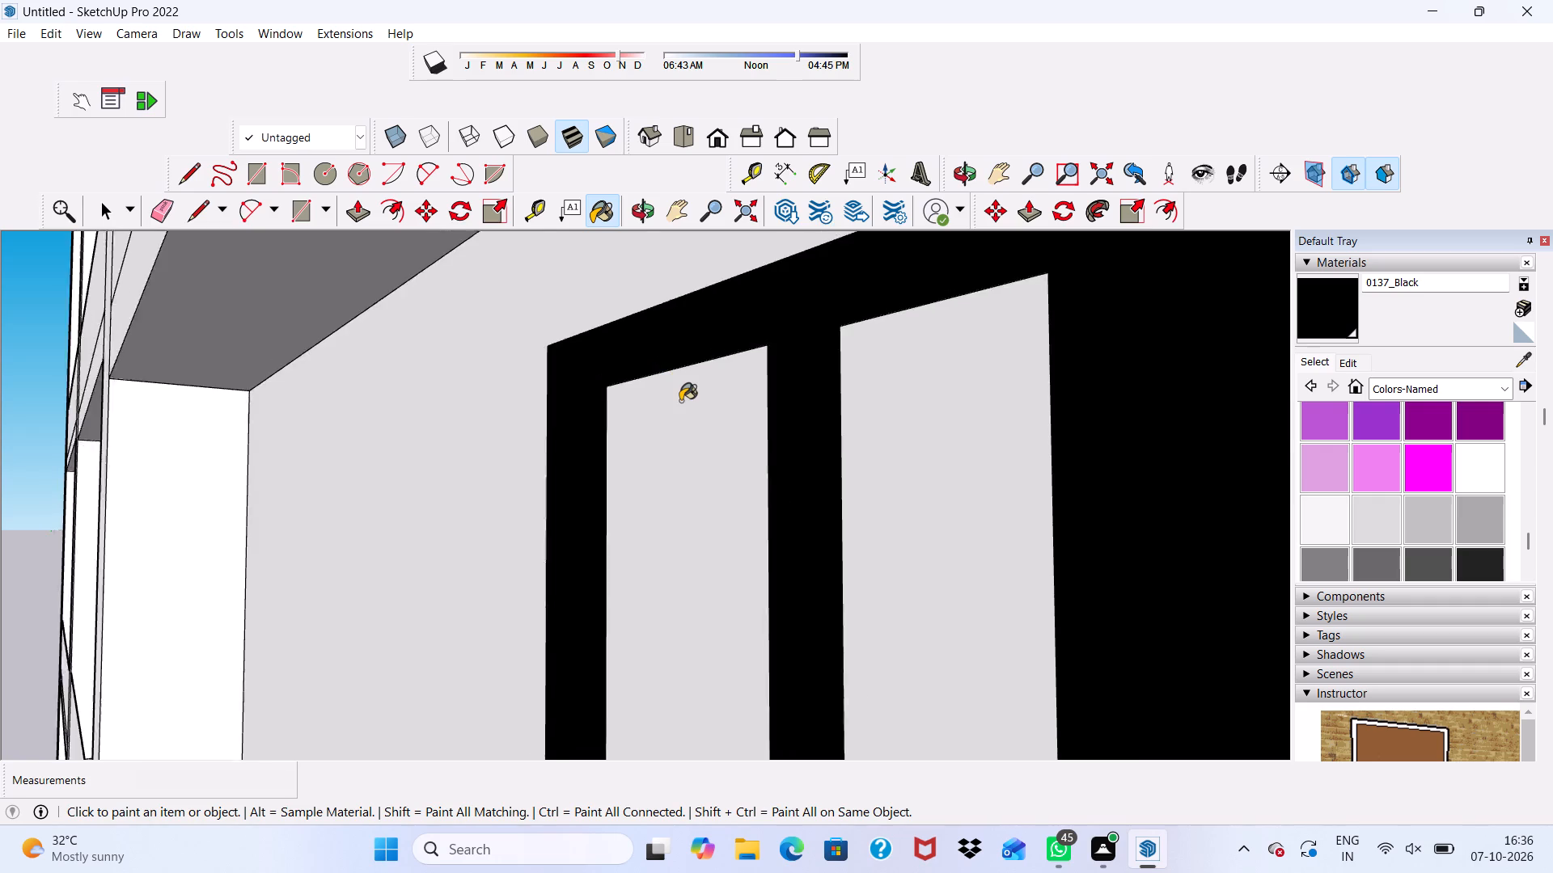
{"action": "scroll", "coordinate": [680, 401], "scroll_direction": "down", "scroll_amount": 8}
Paint the front part's bottom rail upper faces, the mullion's other side and the right jamb's inner face 0137_Black.
{"action": "middle_click_drag", "start_coordinate": [705, 413], "coordinate": [894, 409]}
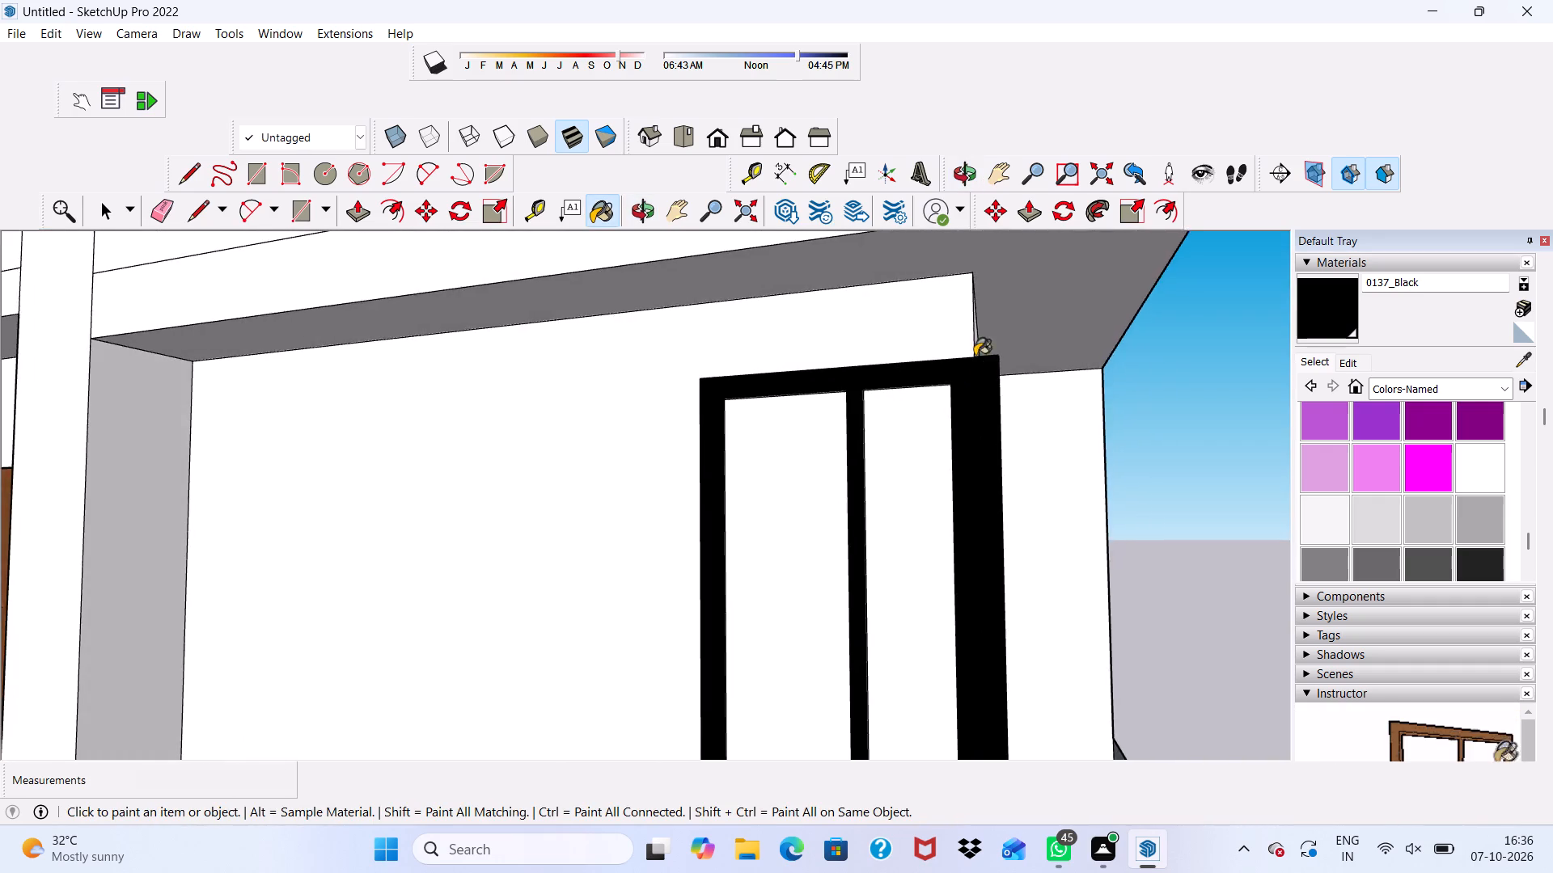
{"action": "scroll", "coordinate": [975, 356], "scroll_direction": "down", "scroll_amount": 9}
{"action": "middle_click_drag", "start_coordinate": [898, 419], "coordinate": [887, 597]}
{"action": "scroll", "coordinate": [885, 619], "scroll_direction": "up", "scroll_amount": 16}
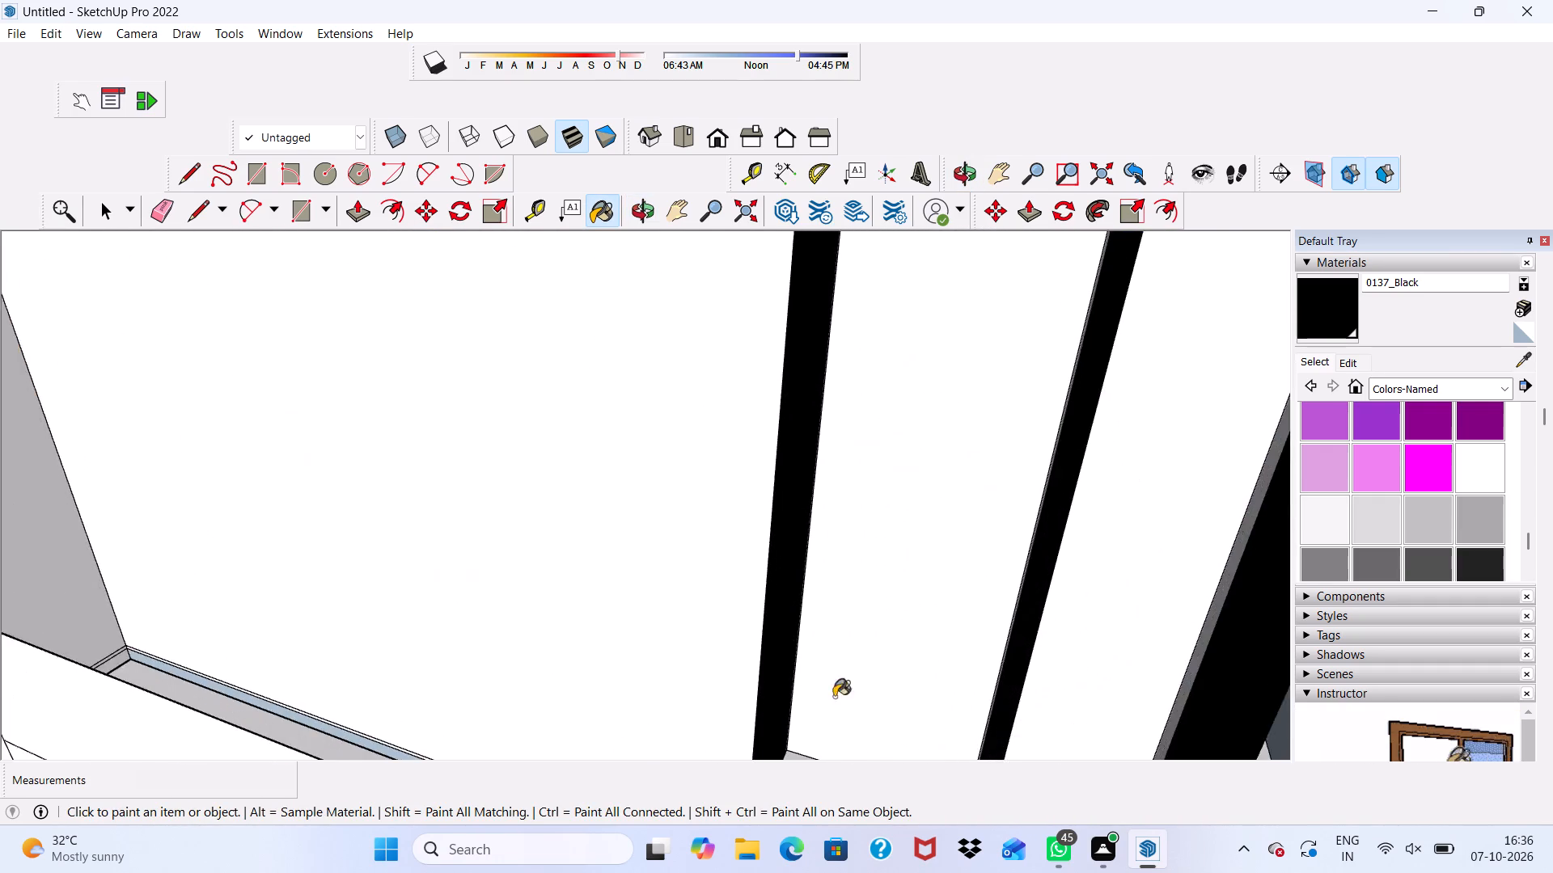
{"action": "scroll", "coordinate": [816, 626], "scroll_direction": "down", "scroll_amount": 5}
{"action": "scroll", "coordinate": [831, 728], "scroll_direction": "up", "scroll_amount": 5}
{"action": "left_click", "coordinate": [831, 728]}
{"action": "scroll", "coordinate": [1009, 517], "scroll_direction": "down", "scroll_amount": 5}
{"action": "scroll", "coordinate": [1044, 546], "scroll_direction": "up", "scroll_amount": 4}
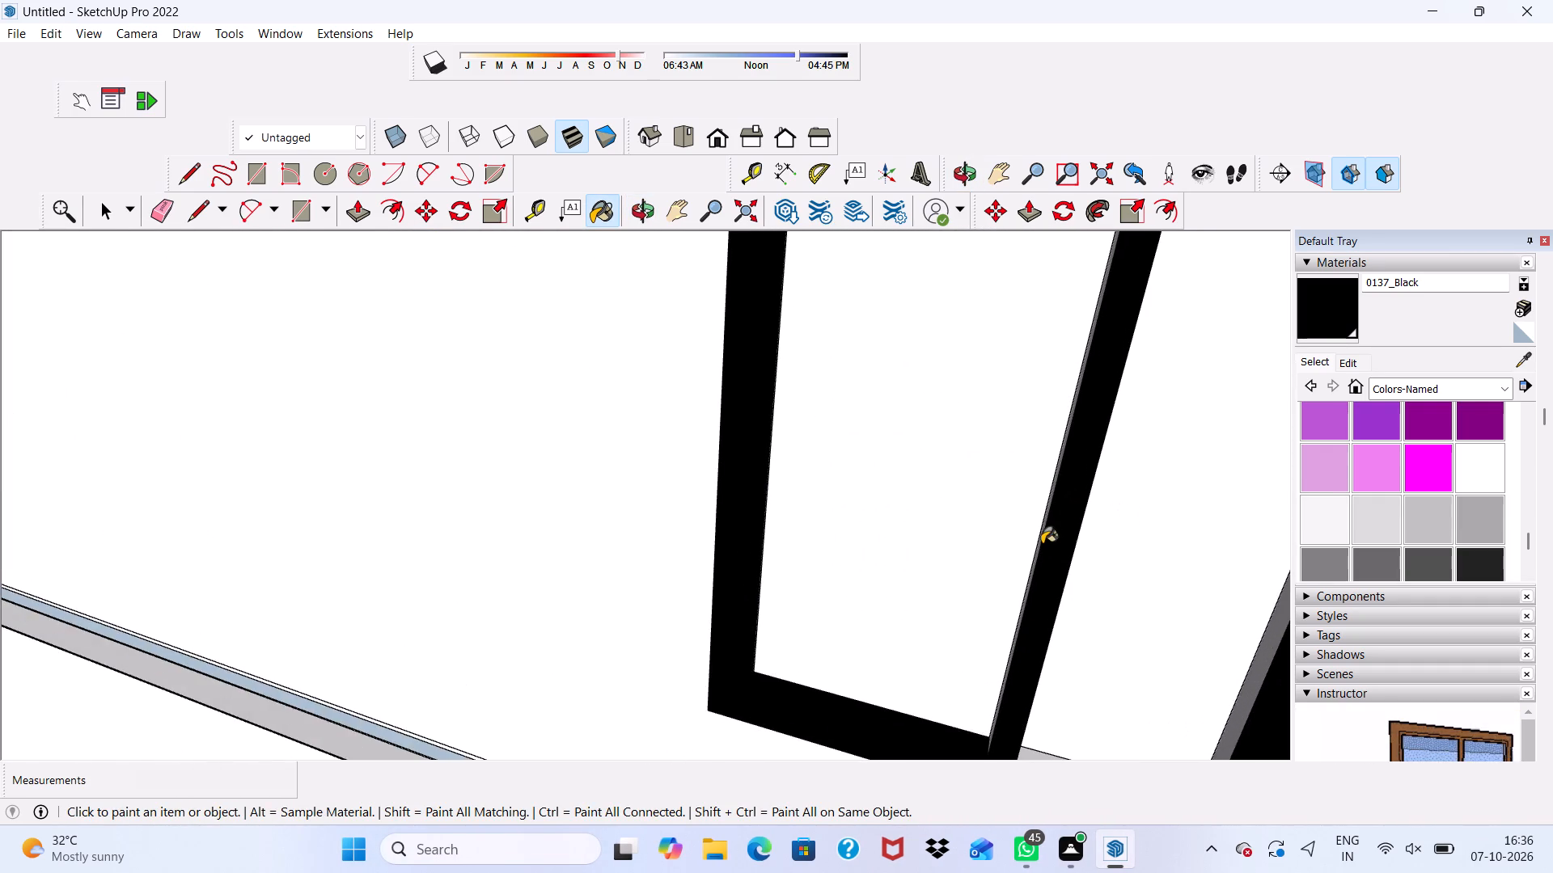
{"action": "middle_click_drag", "start_coordinate": [1042, 544], "coordinate": [1149, 531]}
{"action": "left_click", "coordinate": [1056, 465]}
{"action": "scroll", "coordinate": [1129, 630], "scroll_direction": "up", "scroll_amount": 1}
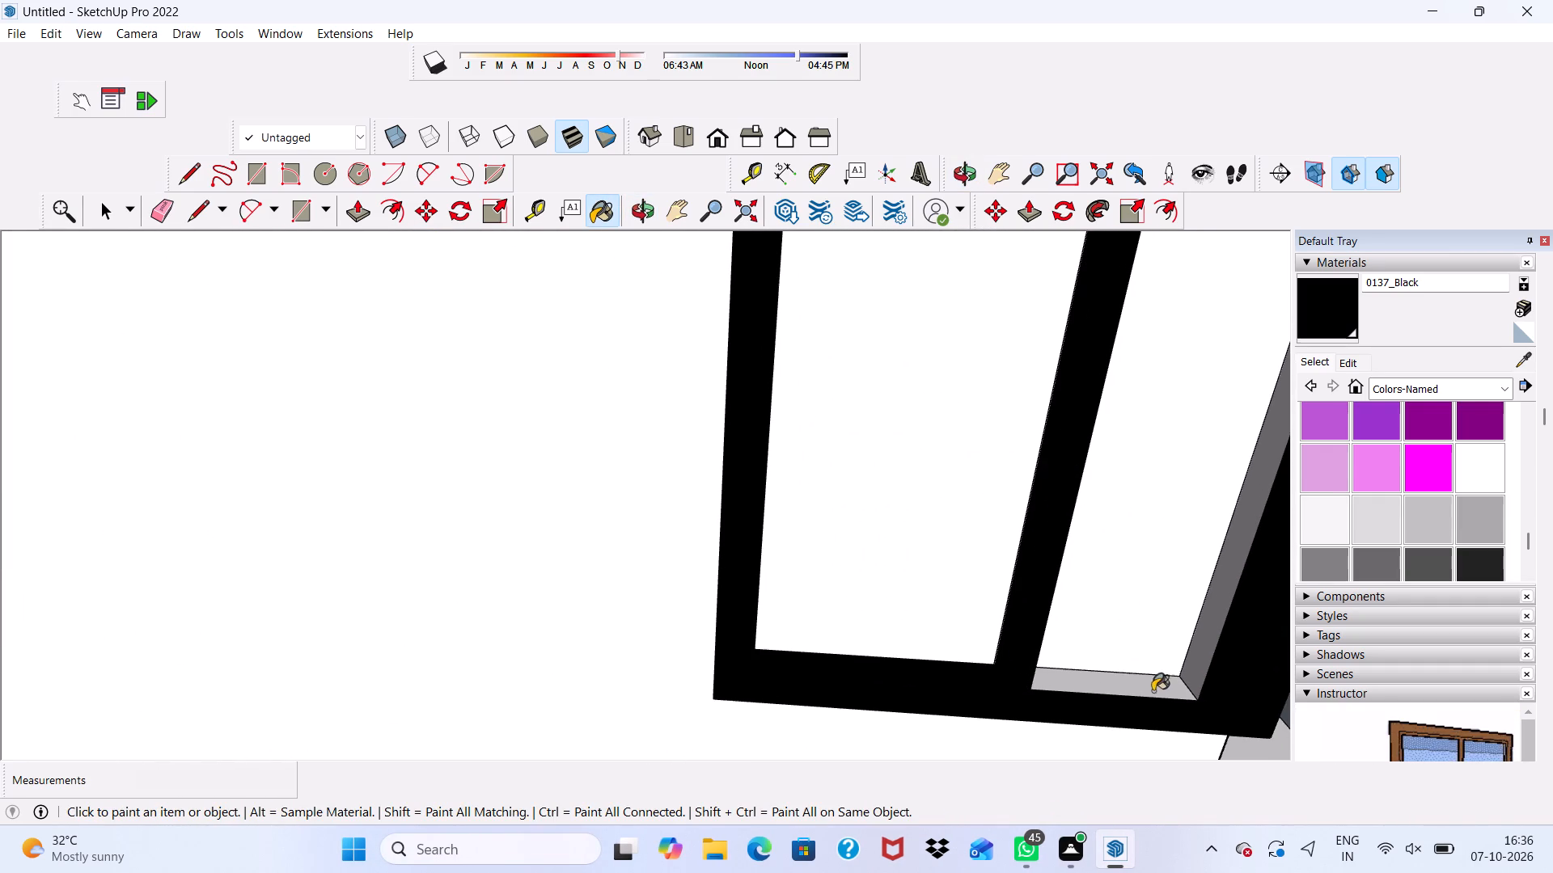
{"action": "left_click", "coordinate": [1149, 696]}
{"action": "left_click", "coordinate": [1231, 576]}
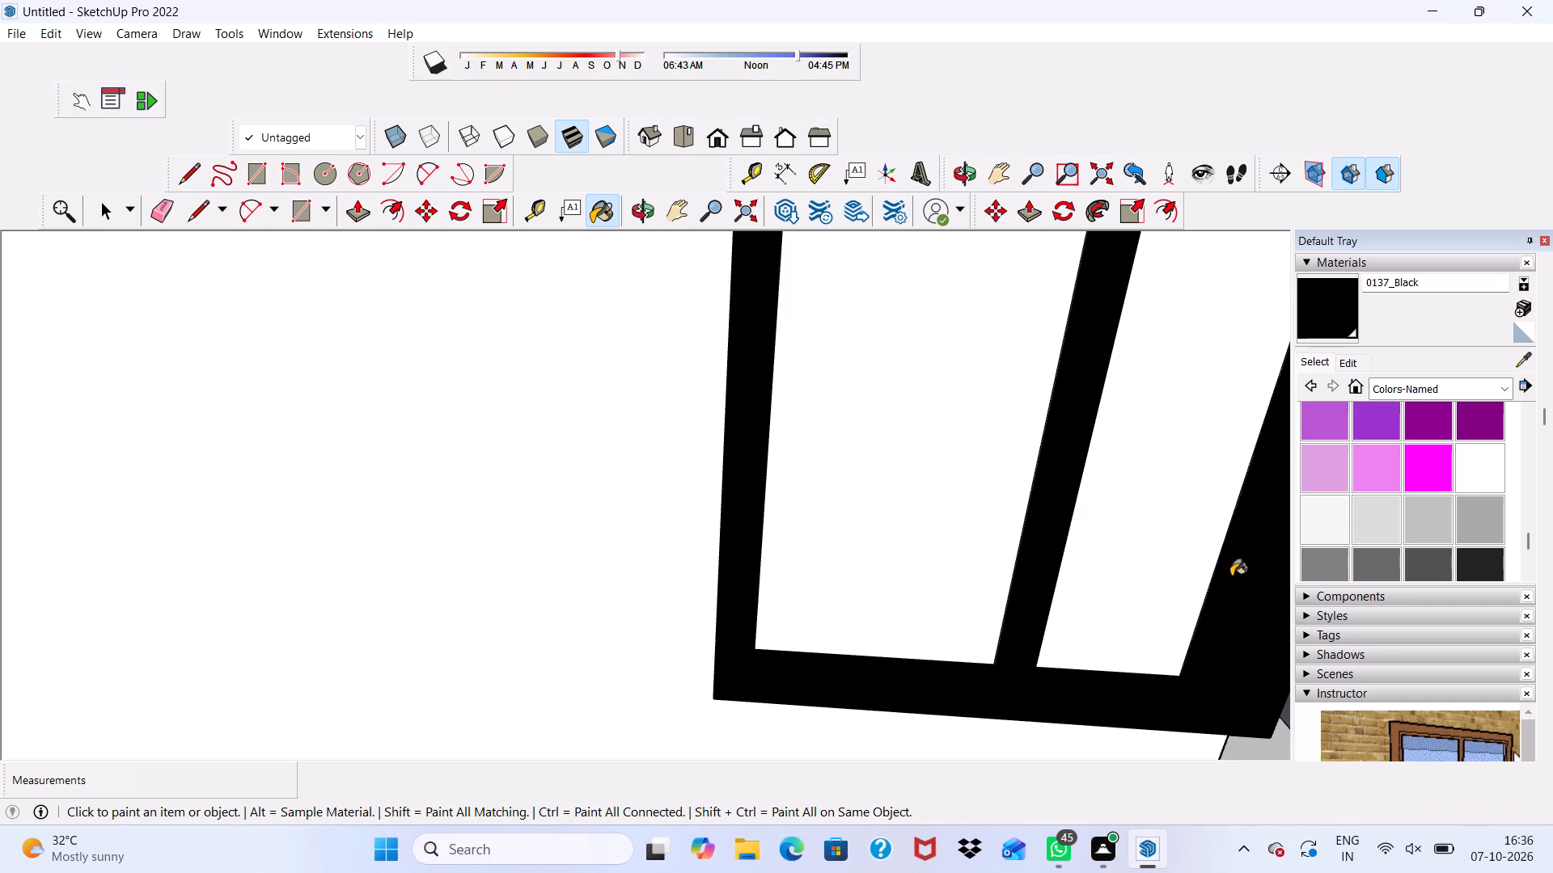
{"action": "scroll", "coordinate": [1231, 576], "scroll_direction": "down", "scroll_amount": 8}
Paint the bottom rail's upper faces in both panes of the same corner window's side-facade part 0137_Black.
{"action": "middle_click_drag", "start_coordinate": [1001, 539], "coordinate": [805, 509]}
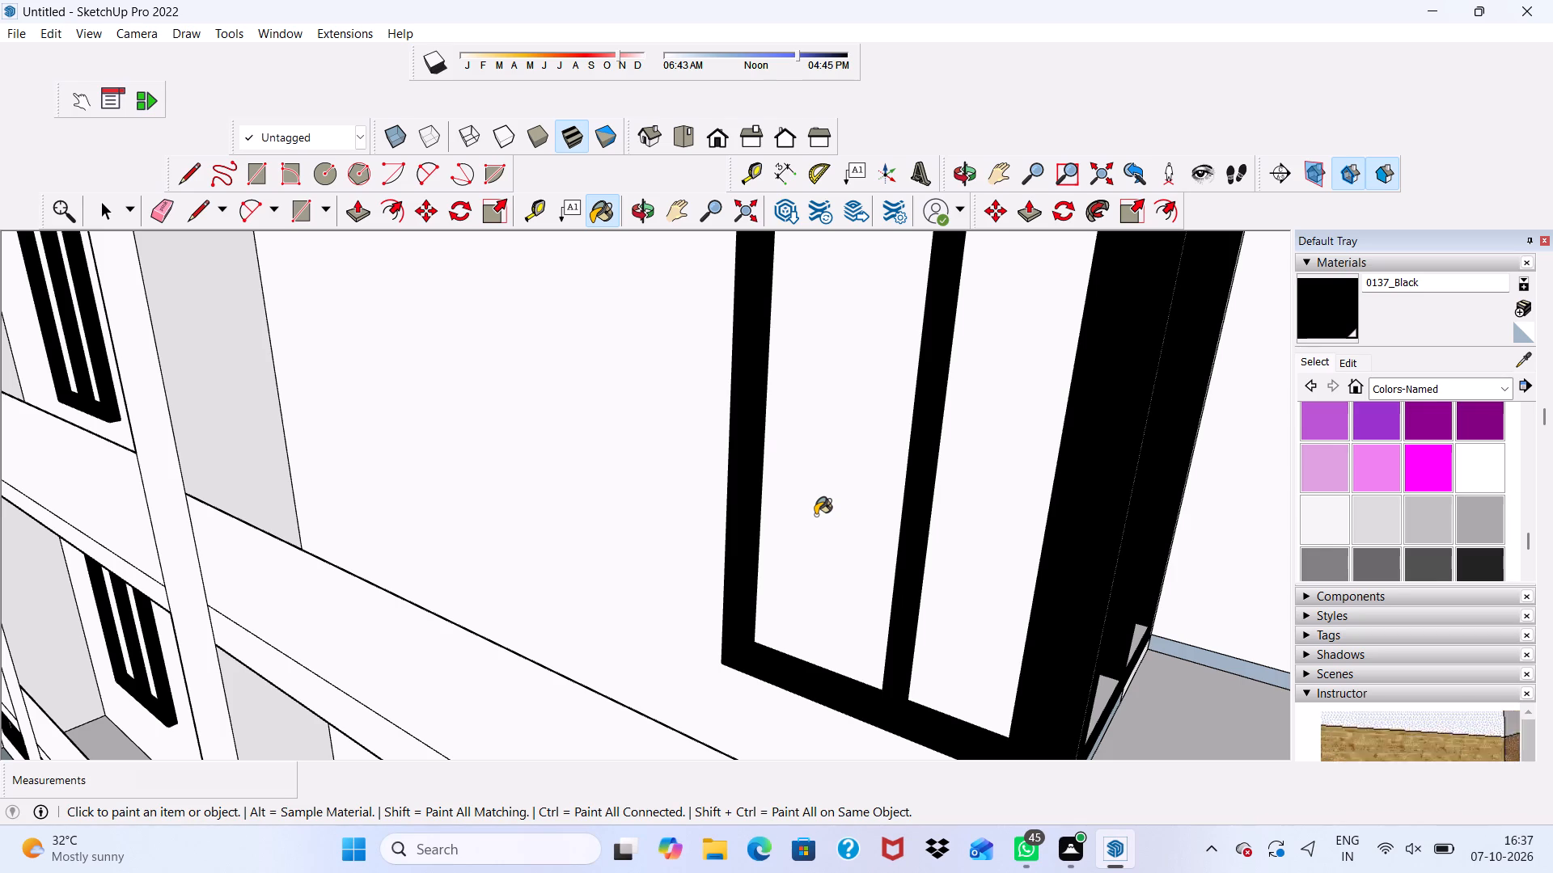
{"action": "scroll", "coordinate": [833, 476], "scroll_direction": "down", "scroll_amount": 8}
{"action": "middle_click_drag", "start_coordinate": [874, 487], "coordinate": [713, 486]}
{"action": "scroll", "coordinate": [749, 593], "scroll_direction": "up", "scroll_amount": 15}
{"action": "scroll", "coordinate": [808, 651], "scroll_direction": "down", "scroll_amount": 1}
{"action": "left_click", "coordinate": [810, 655]}
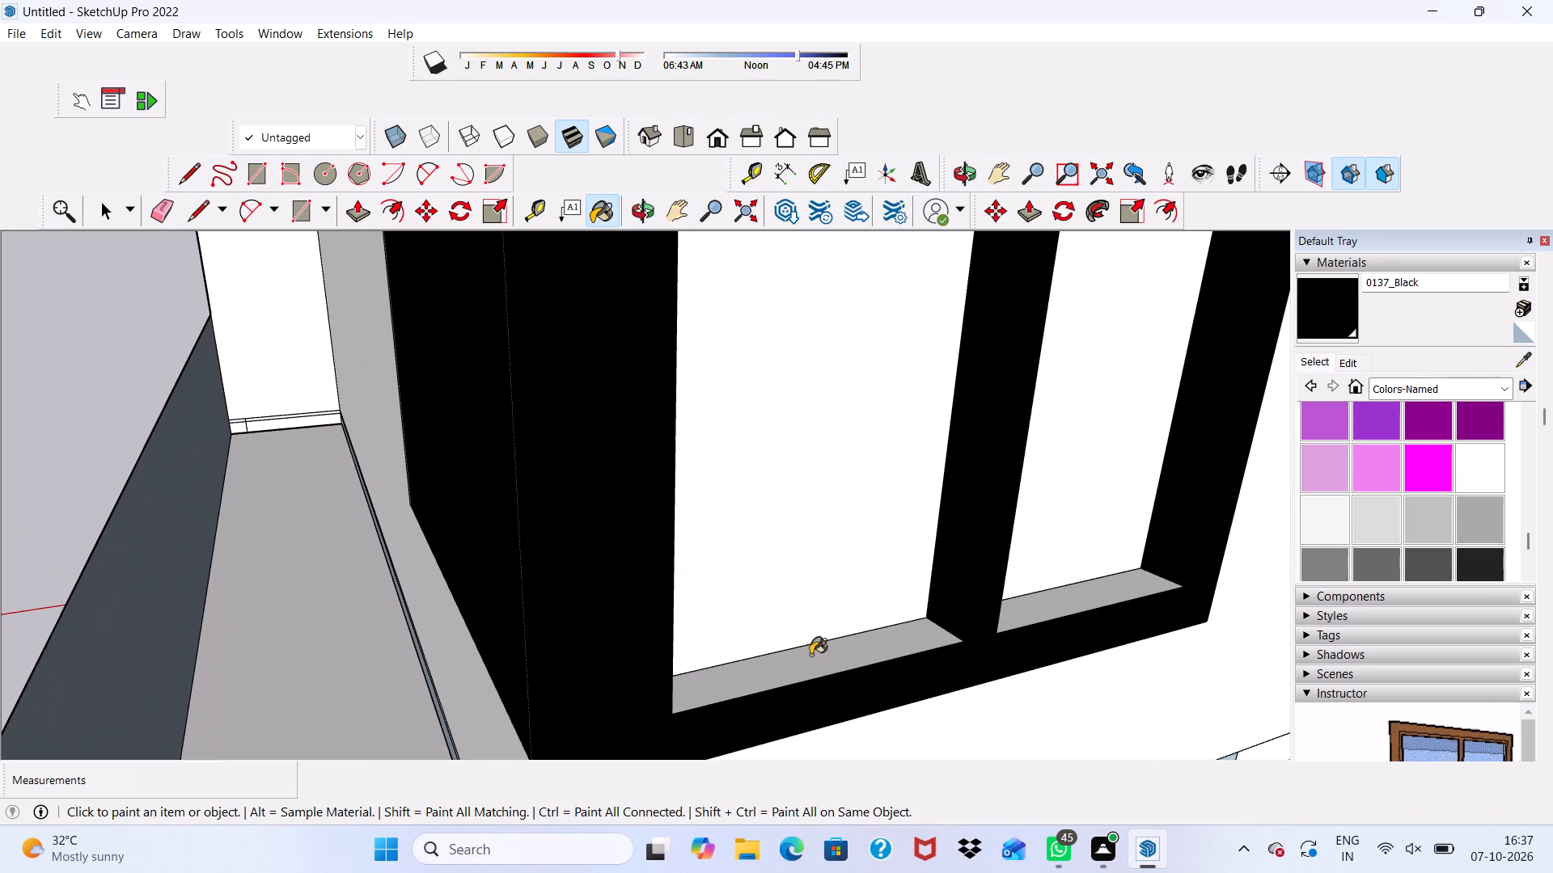
{"action": "left_click", "coordinate": [1115, 589]}
{"action": "scroll", "coordinate": [1057, 630], "scroll_direction": "down", "scroll_amount": 11}
{"action": "middle_click_drag", "start_coordinate": [1010, 591], "coordinate": [1018, 591]}
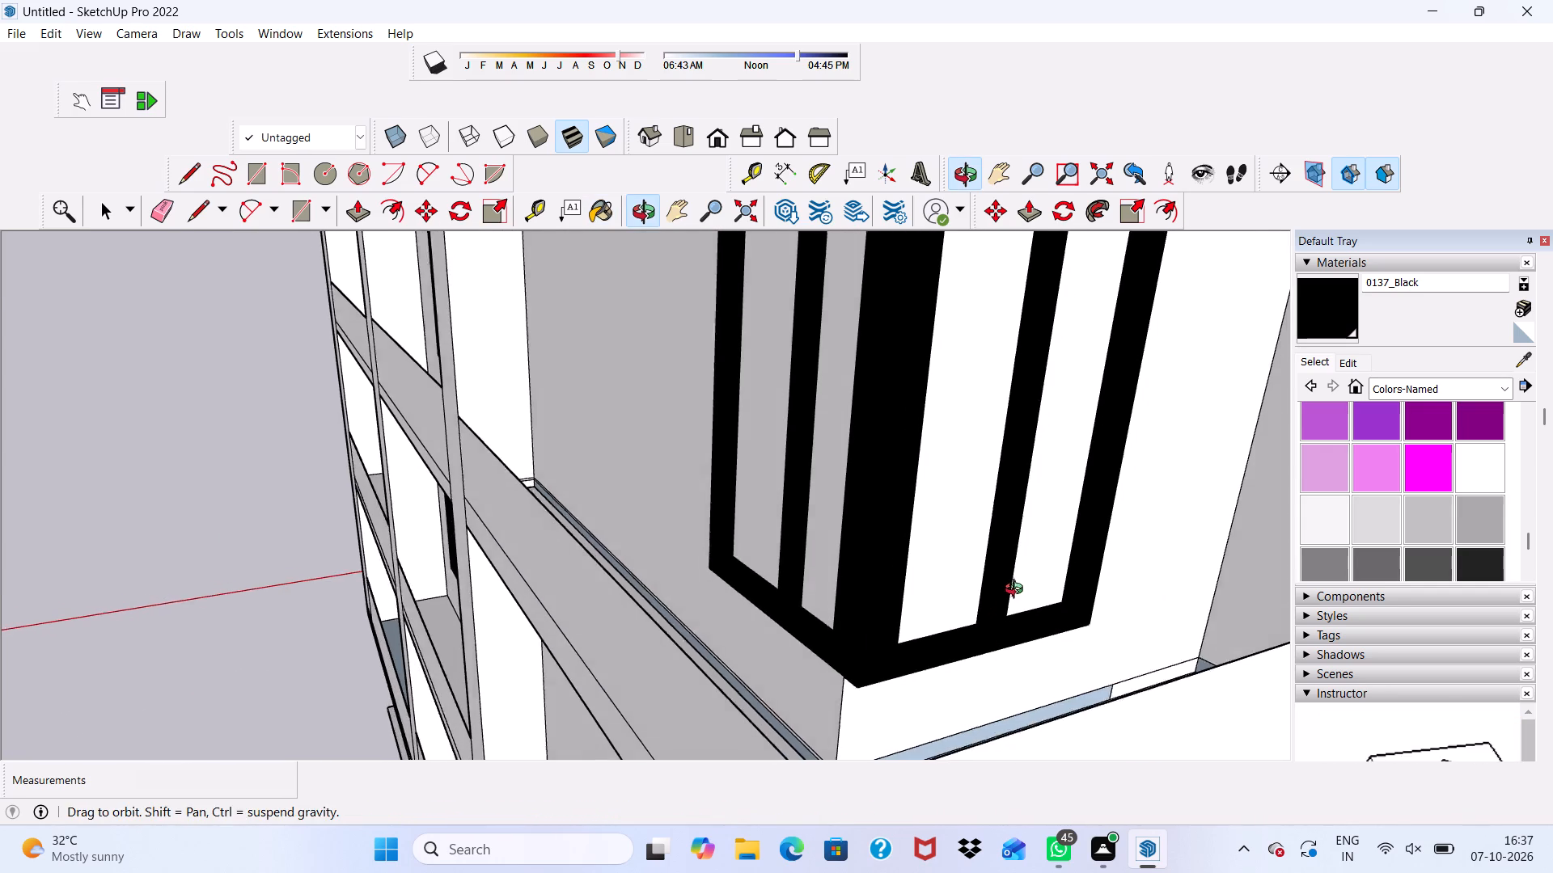
{"action": "middle_click_drag", "start_coordinate": [1018, 591], "coordinate": [1017, 555]}
Examine the finished corner window and the building's facades for window frame faces still unpainted.
{"action": "scroll", "coordinate": [956, 499], "scroll_direction": "down", "scroll_amount": 4}
{"action": "scroll", "coordinate": [990, 565], "scroll_direction": "down", "scroll_amount": 2}
{"action": "middle_click_drag", "start_coordinate": [966, 306], "coordinate": [935, 274]}
{"action": "scroll", "coordinate": [911, 216], "scroll_direction": "up", "scroll_amount": 5}
{"action": "scroll", "coordinate": [1018, 487], "scroll_direction": "up", "scroll_amount": 9}
{"action": "scroll", "coordinate": [1004, 457], "scroll_direction": "down", "scroll_amount": 6}
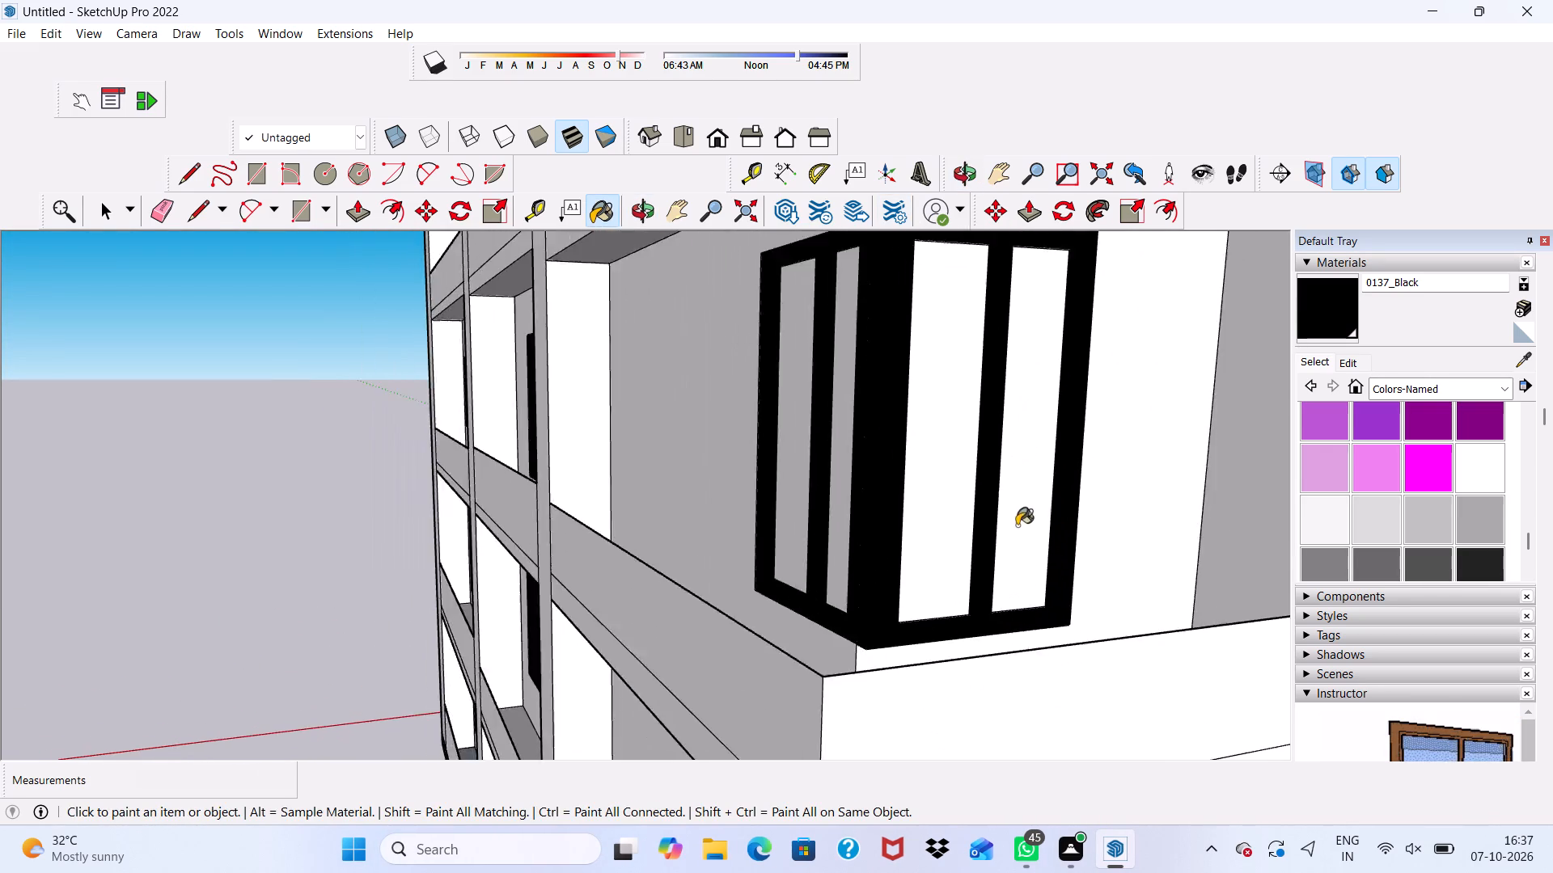
{"action": "scroll", "coordinate": [1017, 525], "scroll_direction": "down", "scroll_amount": 10}
{"action": "middle_click_drag", "start_coordinate": [891, 588], "coordinate": [1054, 566]}
{"action": "scroll", "coordinate": [974, 601], "scroll_direction": "down", "scroll_amount": 8}
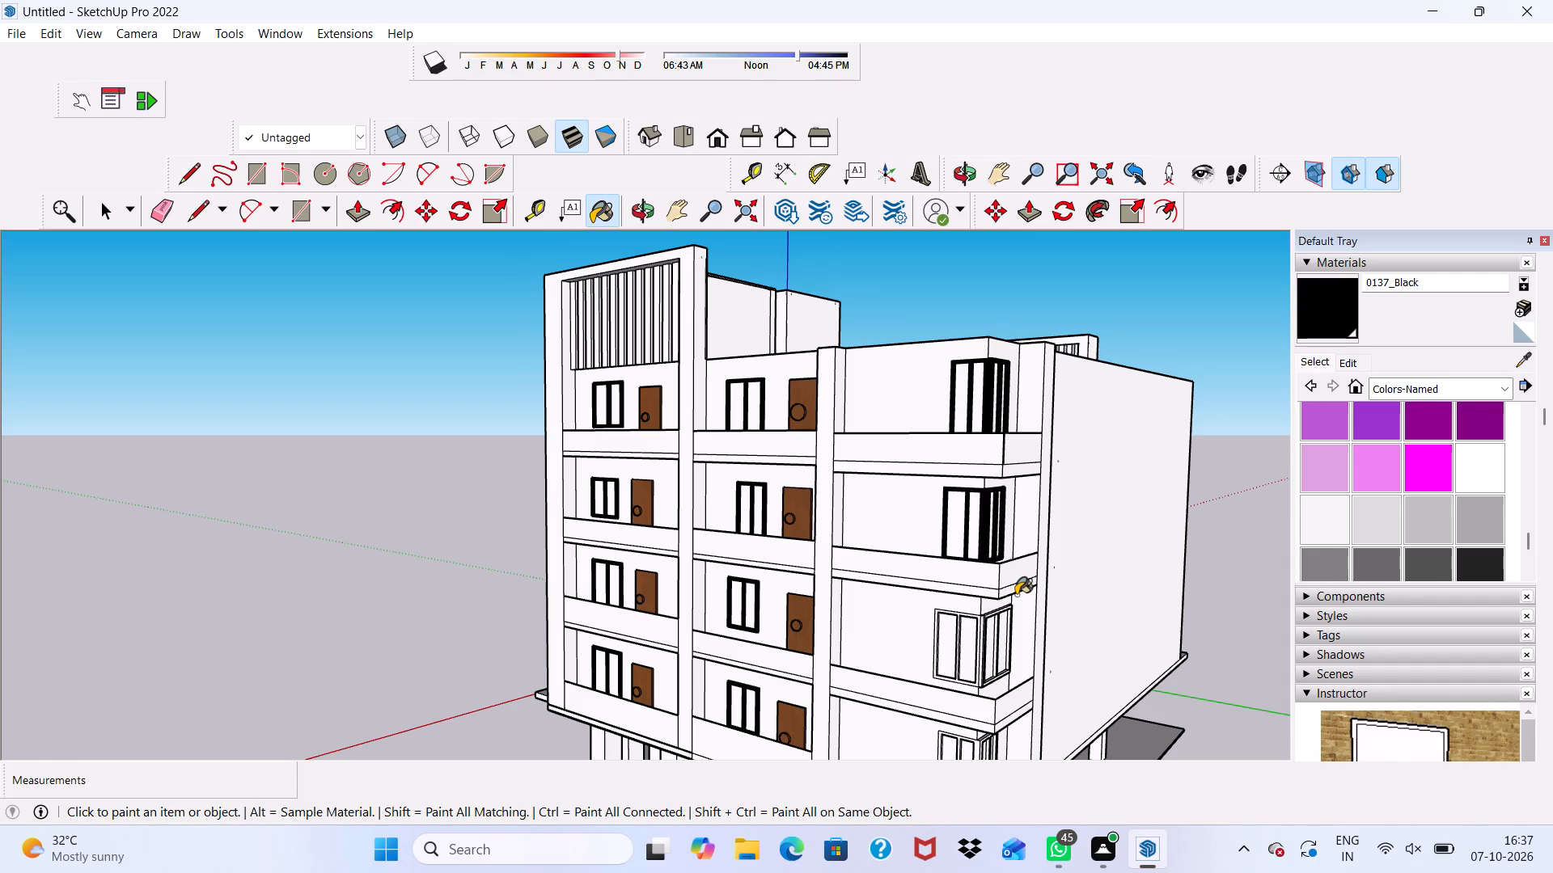
{"action": "scroll", "coordinate": [975, 592], "scroll_direction": "down", "scroll_amount": 5}
{"action": "scroll", "coordinate": [830, 521], "scroll_direction": "up", "scroll_amount": 1}
{"action": "middle_click_drag", "start_coordinate": [845, 531], "coordinate": [1167, 524]}
{"action": "middle_click_drag", "start_coordinate": [630, 529], "coordinate": [921, 536]}
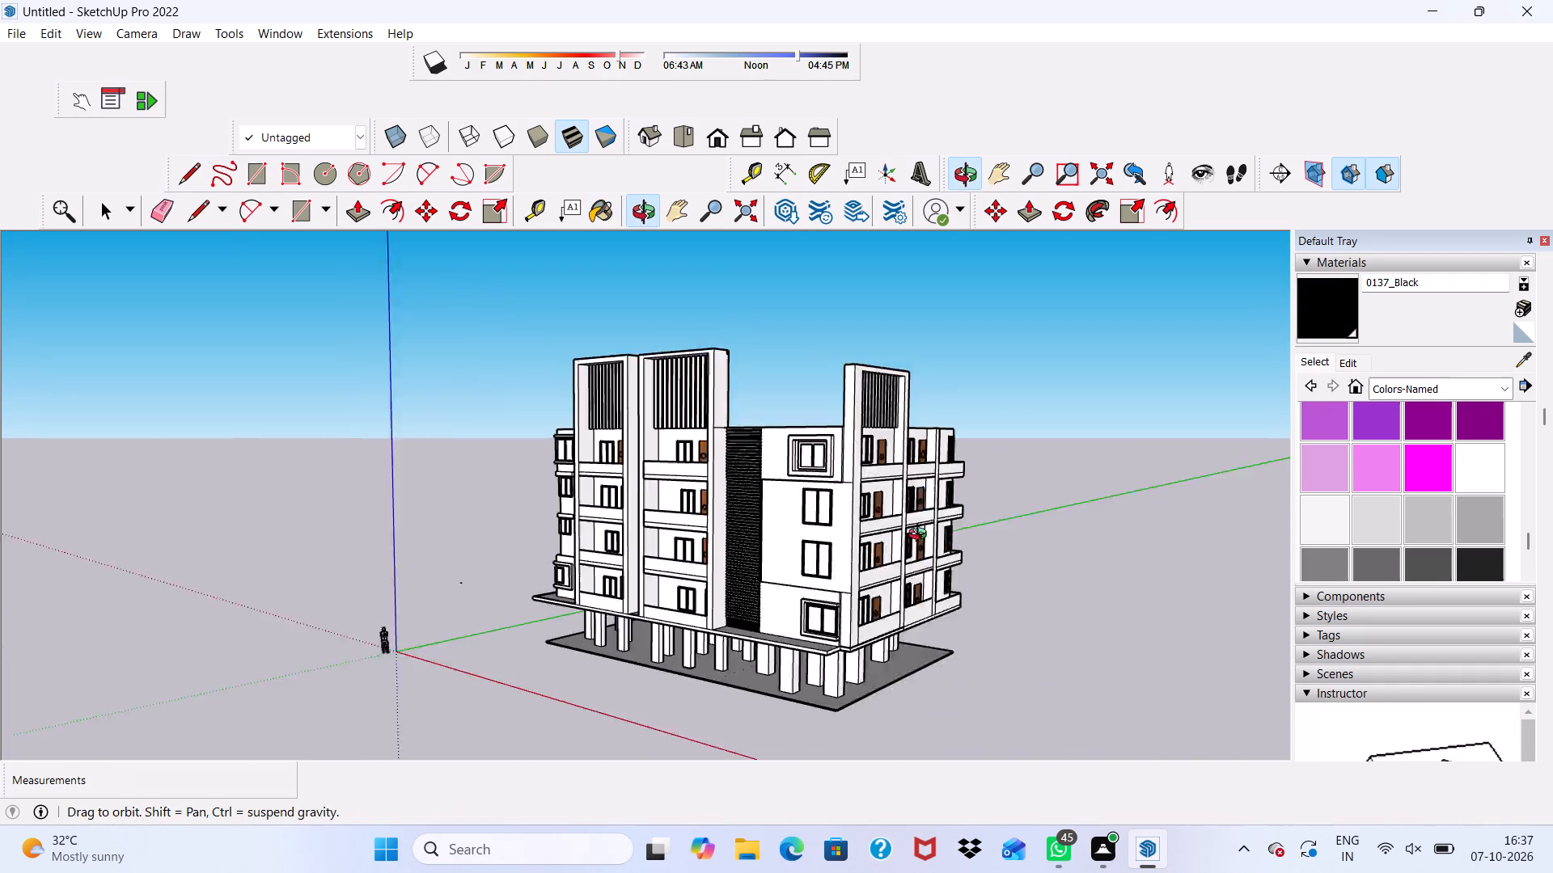
{"action": "middle_click_drag", "start_coordinate": [921, 536], "coordinate": [1120, 536]}
{"action": "scroll", "coordinate": [549, 428], "scroll_direction": "up", "scroll_amount": 11}
{"action": "scroll", "coordinate": [500, 499], "scroll_direction": "up", "scroll_amount": 5}
{"action": "scroll", "coordinate": [500, 499], "scroll_direction": "down", "scroll_amount": 5}
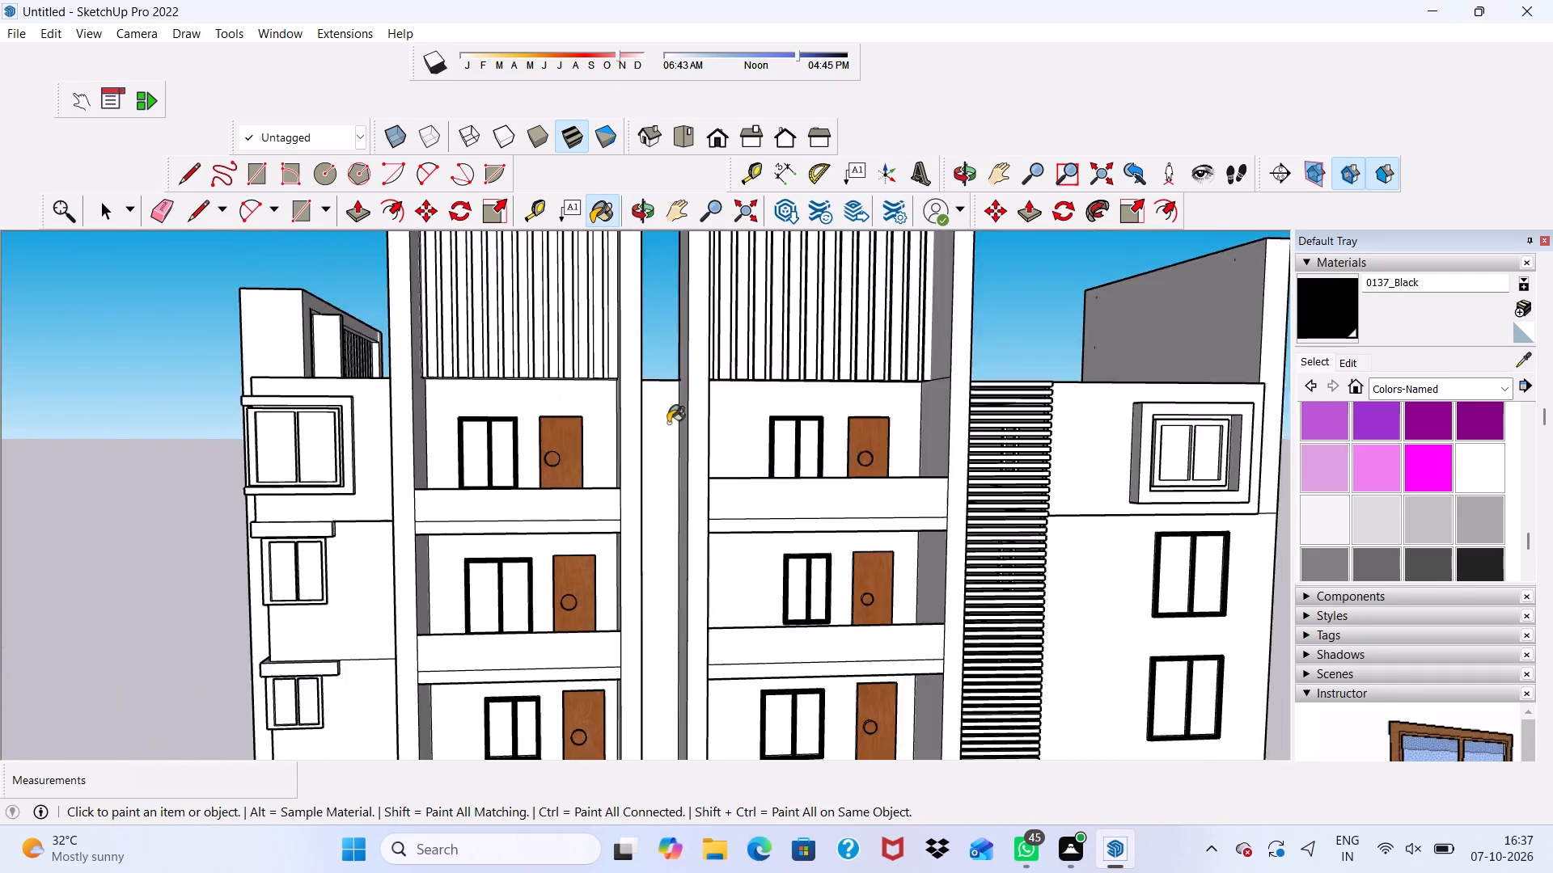
{"action": "scroll", "coordinate": [668, 423], "scroll_direction": "down", "scroll_amount": 5}
{"action": "middle_click_drag", "start_coordinate": [827, 466], "coordinate": [396, 455]}
{"action": "scroll", "coordinate": [628, 446], "scroll_direction": "up", "scroll_amount": 5}
{"action": "scroll", "coordinate": [640, 447], "scroll_direction": "down", "scroll_amount": 2}
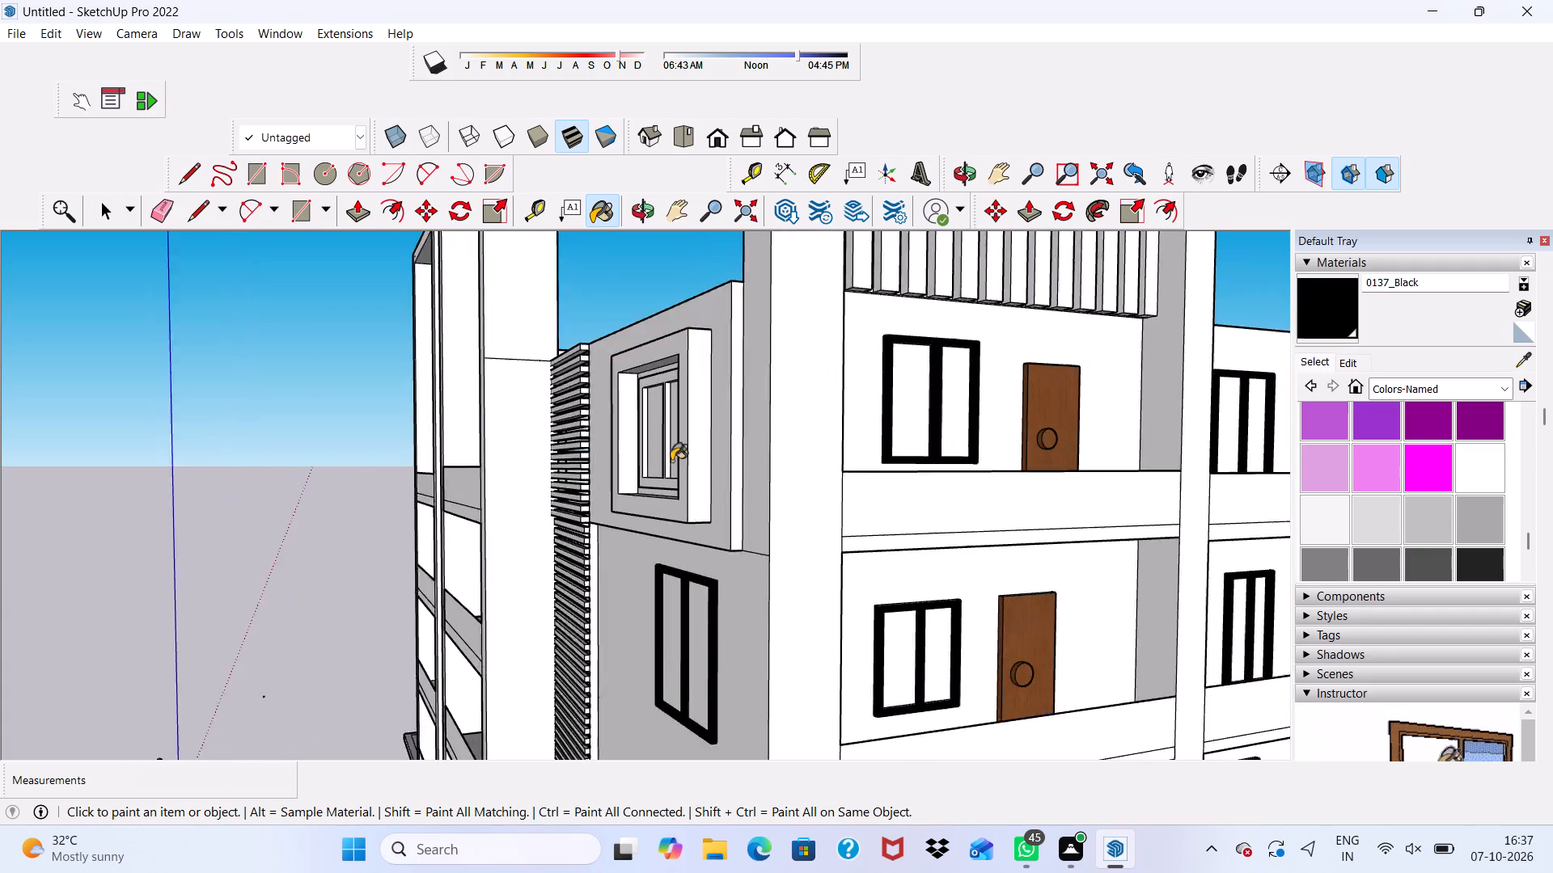
{"action": "scroll", "coordinate": [671, 461], "scroll_direction": "down", "scroll_amount": 14}
{"action": "middle_click_drag", "start_coordinate": [981, 433], "coordinate": [425, 468]}
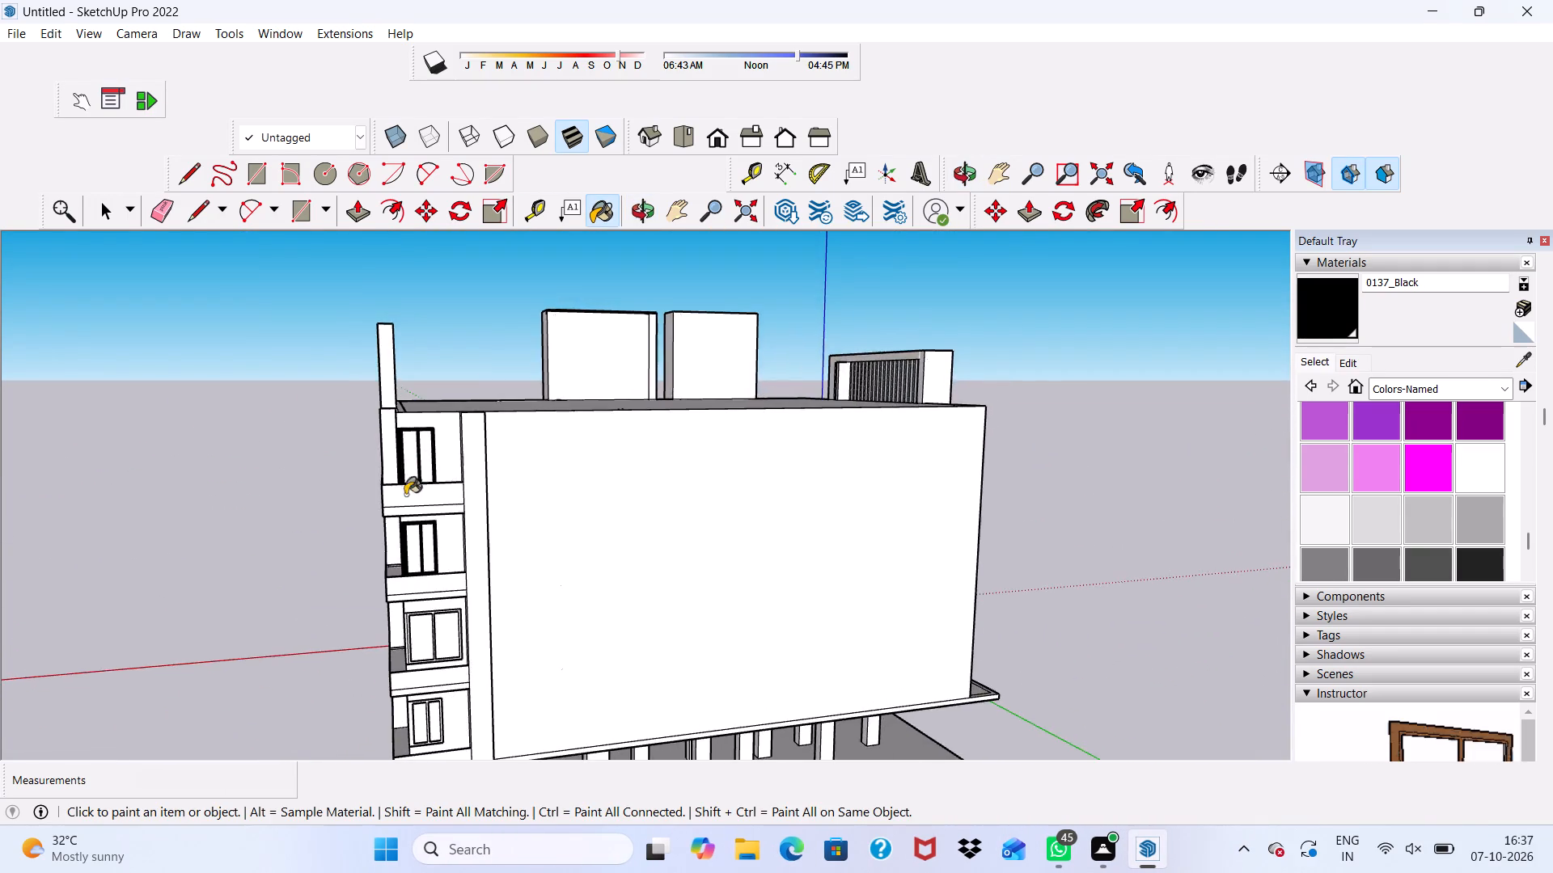
Paint the top face and small corner top piece of the side-facade window frame one floor below the top 0137_Black.
{"action": "scroll", "coordinate": [373, 519], "scroll_direction": "up", "scroll_amount": 10}
{"action": "scroll", "coordinate": [460, 478], "scroll_direction": "down", "scroll_amount": 5}
{"action": "scroll", "coordinate": [535, 683], "scroll_direction": "up", "scroll_amount": 5}
{"action": "middle_click_drag", "start_coordinate": [494, 505], "coordinate": [510, 587]}
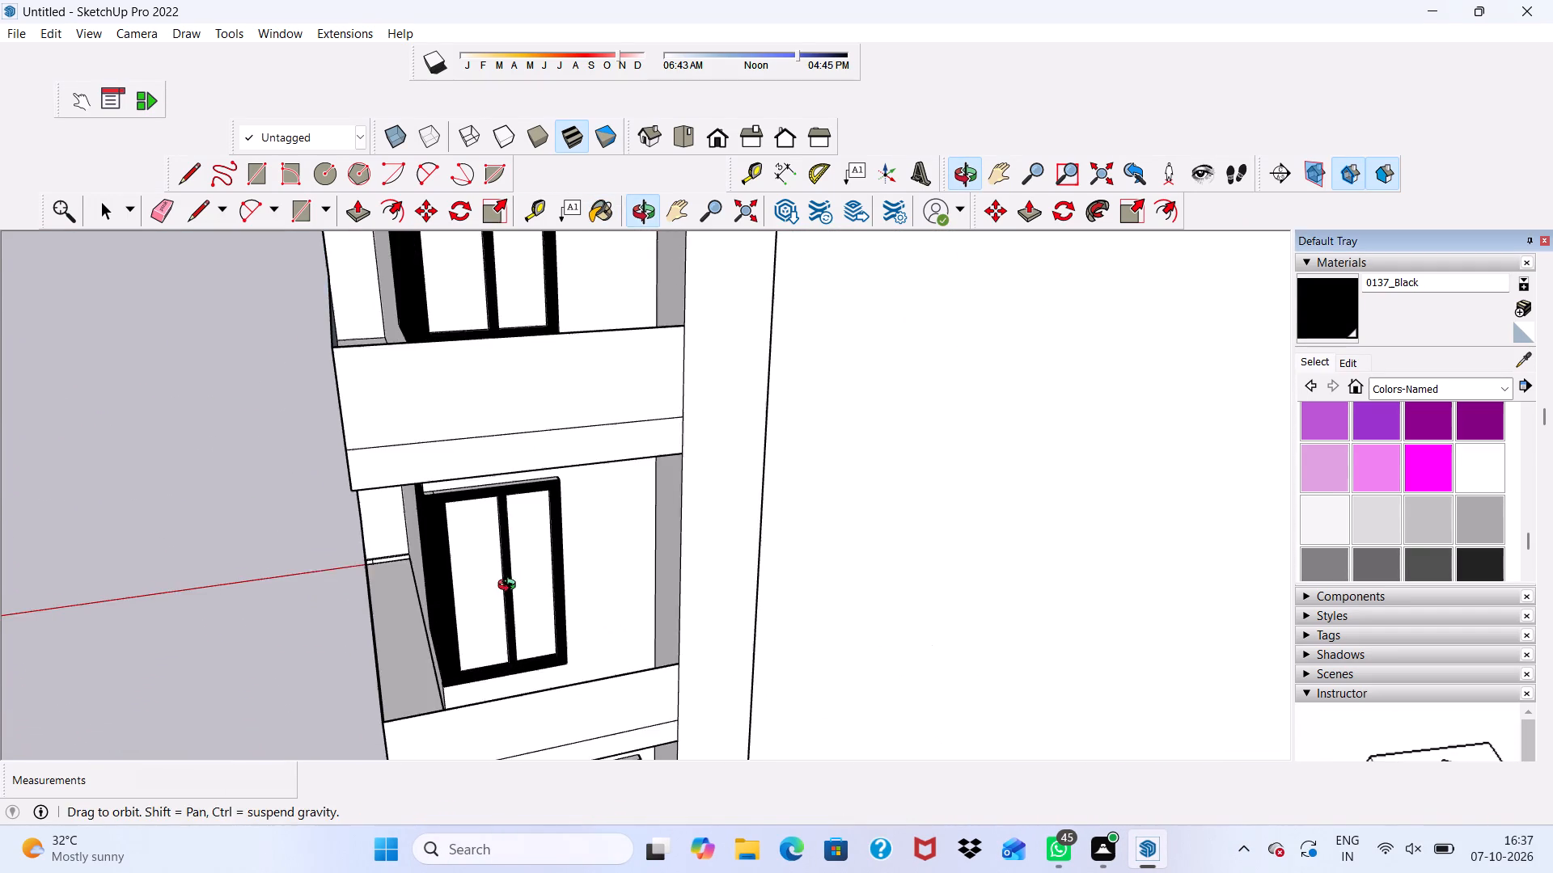
{"action": "middle_click_drag", "start_coordinate": [510, 587], "coordinate": [510, 588]}
{"action": "scroll", "coordinate": [474, 497], "scroll_direction": "up", "scroll_amount": 11}
{"action": "left_click", "coordinate": [492, 486]}
{"action": "scroll", "coordinate": [517, 491], "scroll_direction": "down", "scroll_amount": 9}
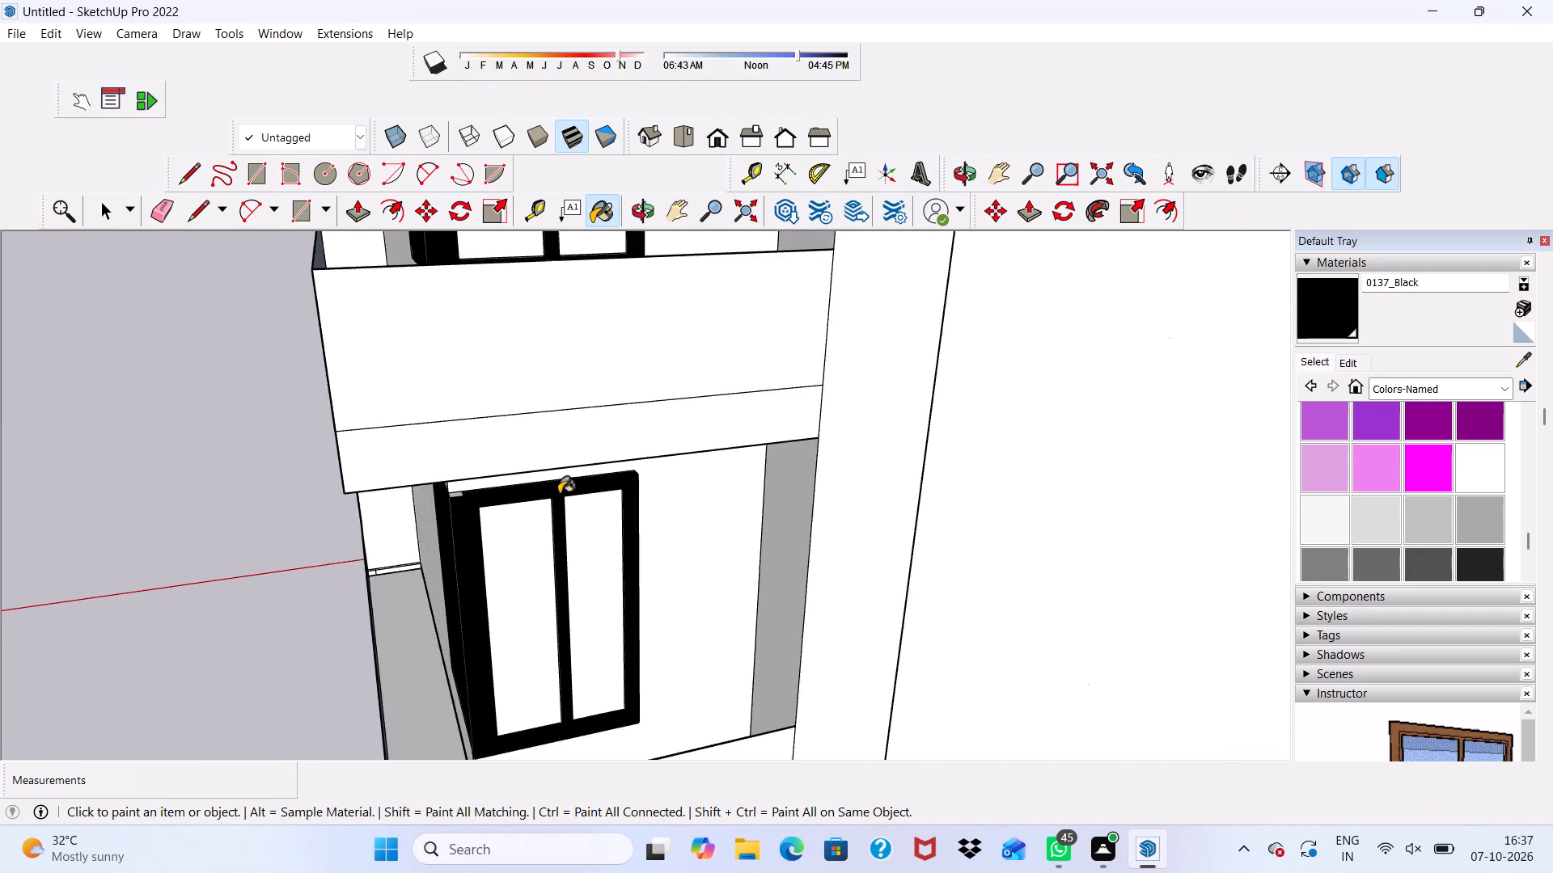
{"action": "scroll", "coordinate": [535, 500], "scroll_direction": "up", "scroll_amount": 9}
{"action": "left_click", "coordinate": [386, 504]}
{"action": "scroll", "coordinate": [470, 509], "scroll_direction": "down", "scroll_amount": 9}
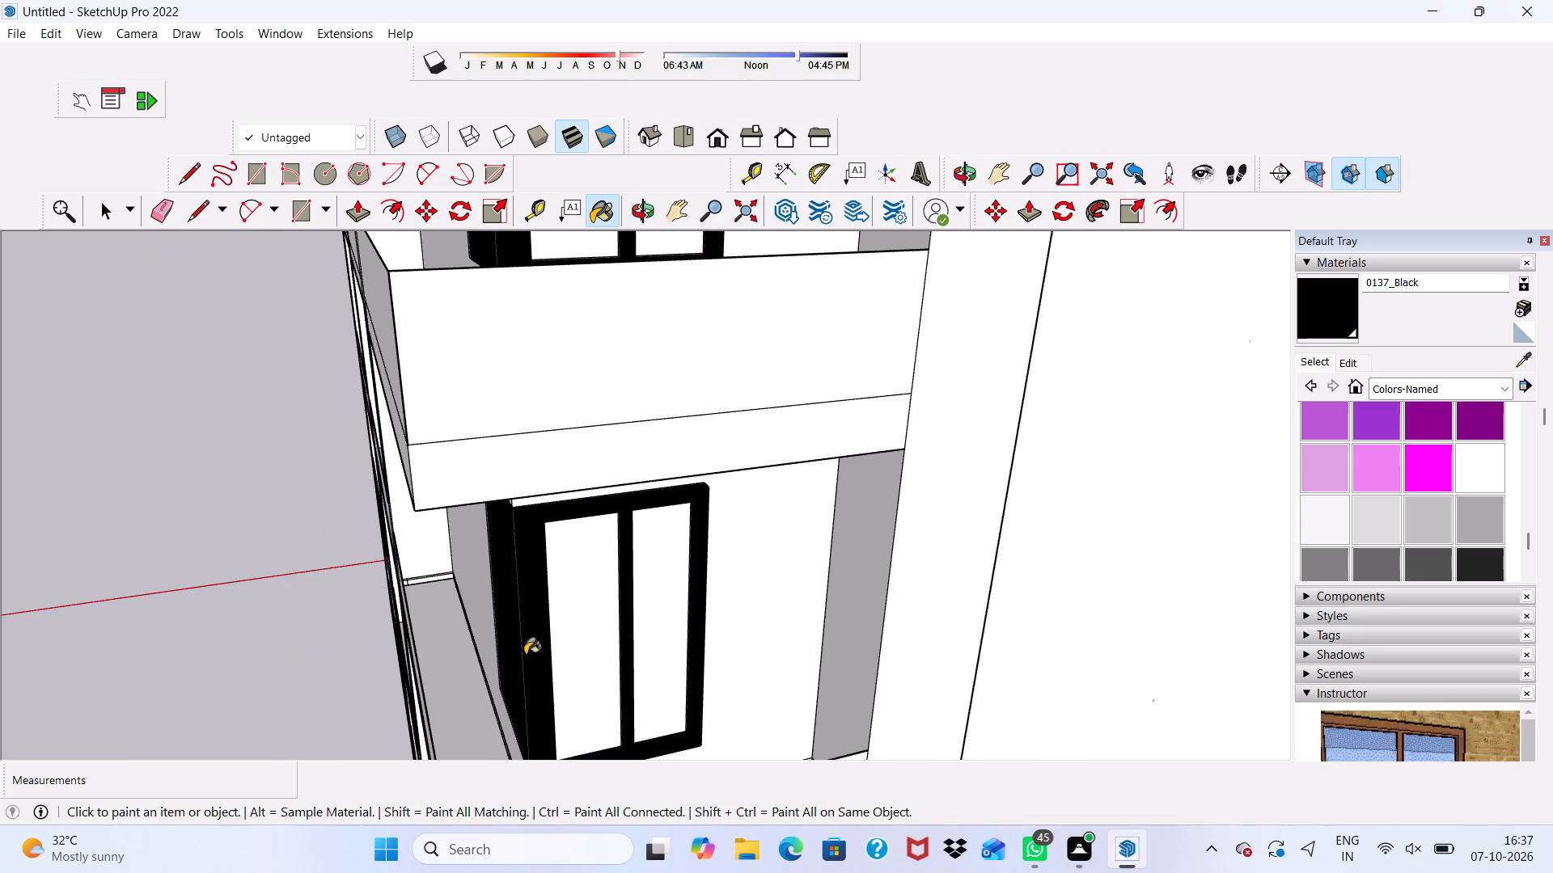
Examine the third bay's corner windows from above and both facades for frame faces still unpainted.
{"action": "middle_click_drag", "start_coordinate": [523, 650], "coordinate": [677, 634]}
{"action": "scroll", "coordinate": [688, 614], "scroll_direction": "down", "scroll_amount": 1}
{"action": "scroll", "coordinate": [595, 530], "scroll_direction": "up", "scroll_amount": 6}
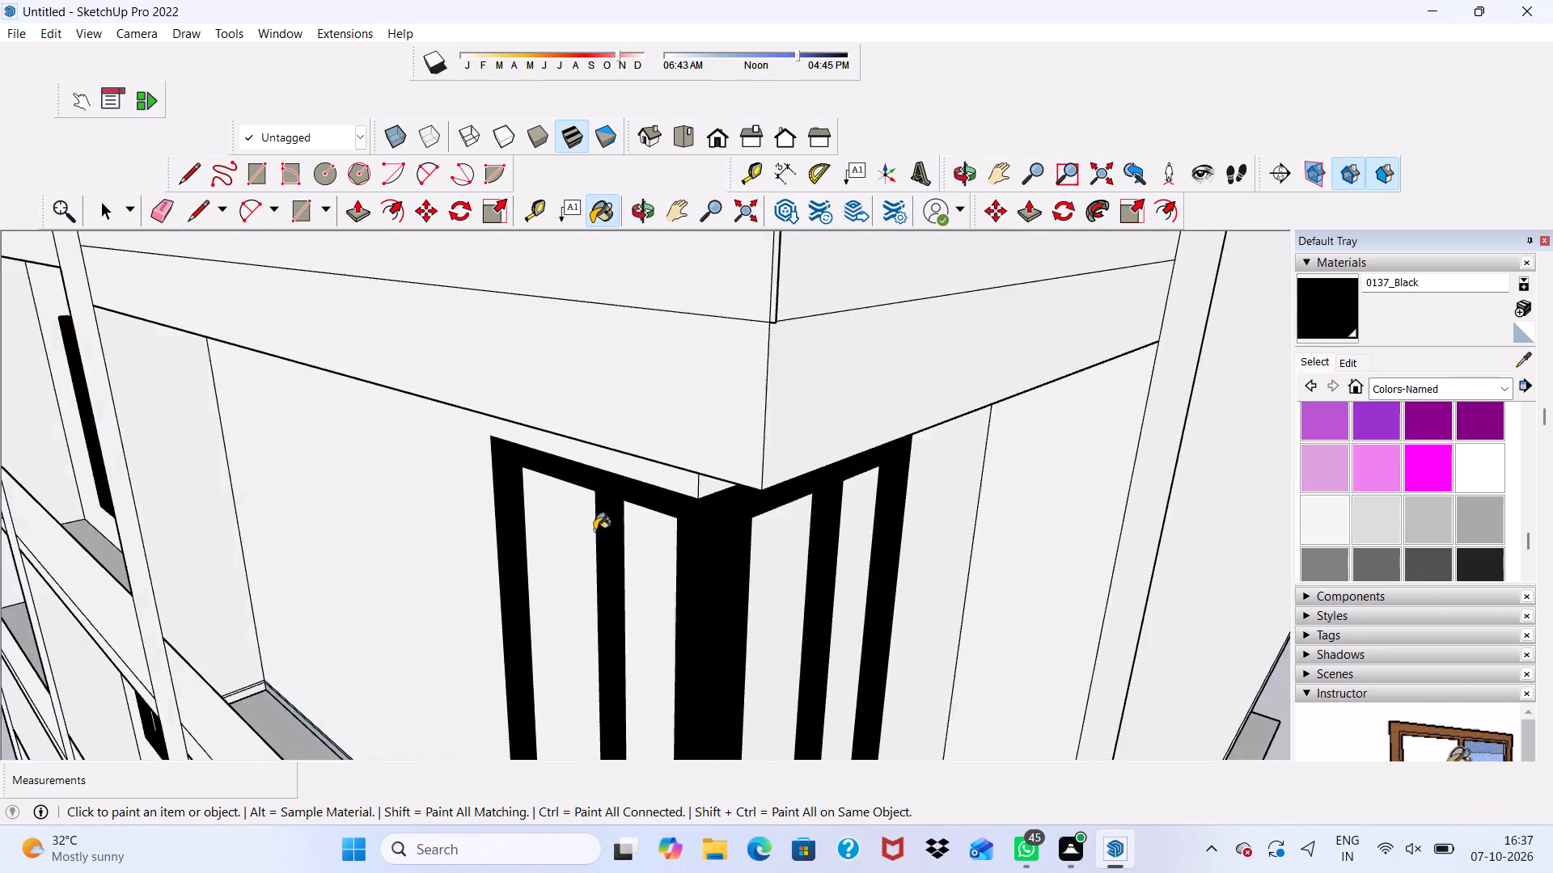
{"action": "scroll", "coordinate": [595, 530], "scroll_direction": "up", "scroll_amount": 6}
{"action": "middle_click", "coordinate": [584, 503]}
{"action": "scroll", "coordinate": [618, 445], "scroll_direction": "up", "scroll_amount": 2}
{"action": "scroll", "coordinate": [640, 421], "scroll_direction": "down", "scroll_amount": 17}
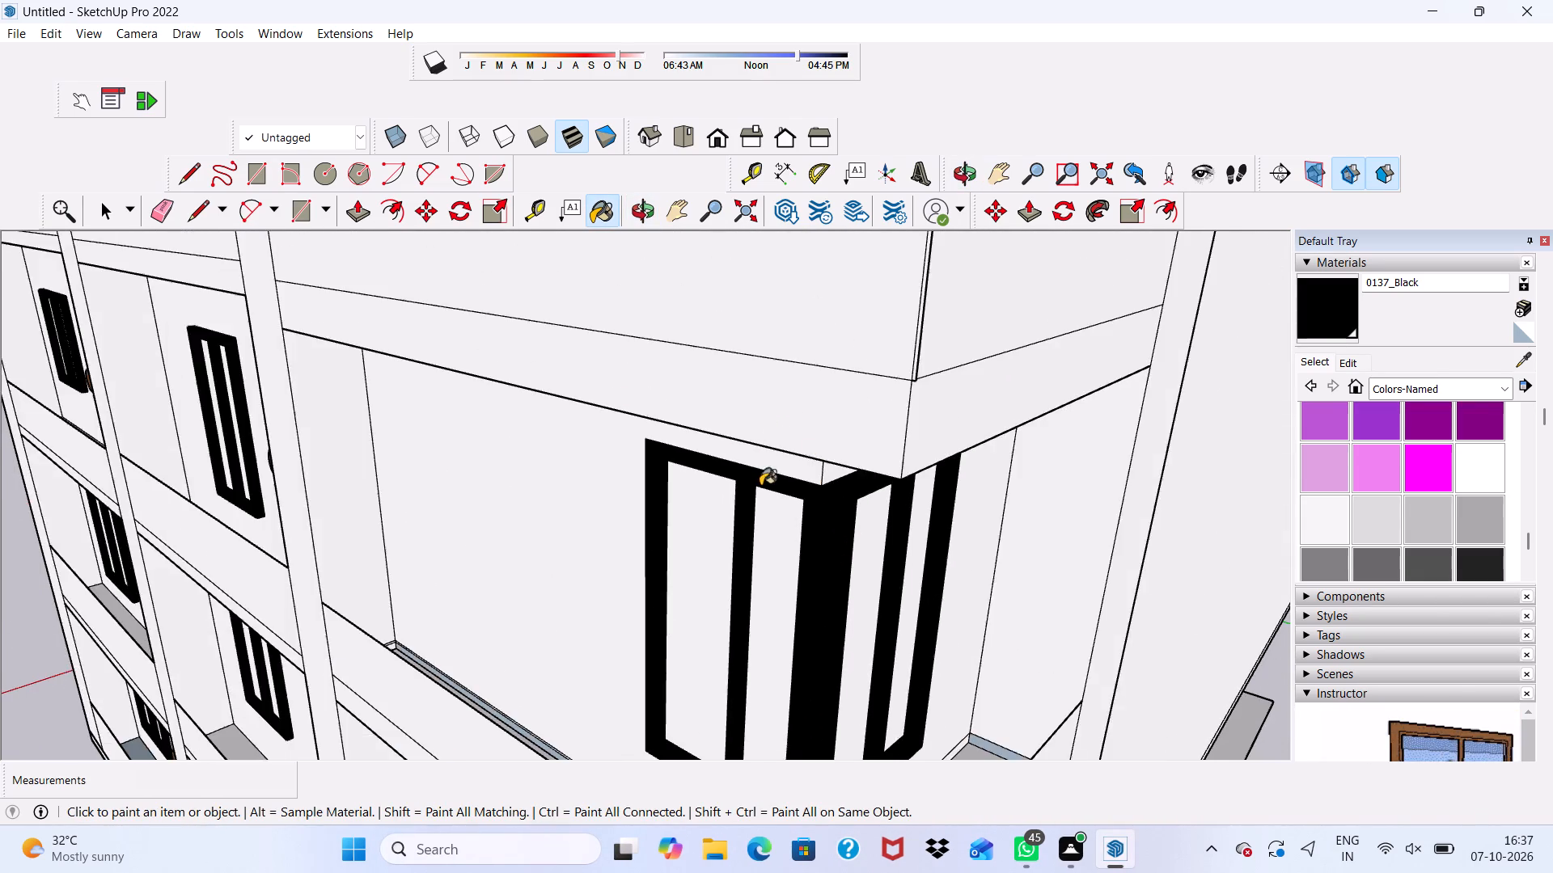
{"action": "scroll", "coordinate": [760, 486], "scroll_direction": "down", "scroll_amount": 13}
{"action": "scroll", "coordinate": [687, 449], "scroll_direction": "down", "scroll_amount": 4}
{"action": "middle_click_drag", "start_coordinate": [755, 533], "coordinate": [792, 605]}
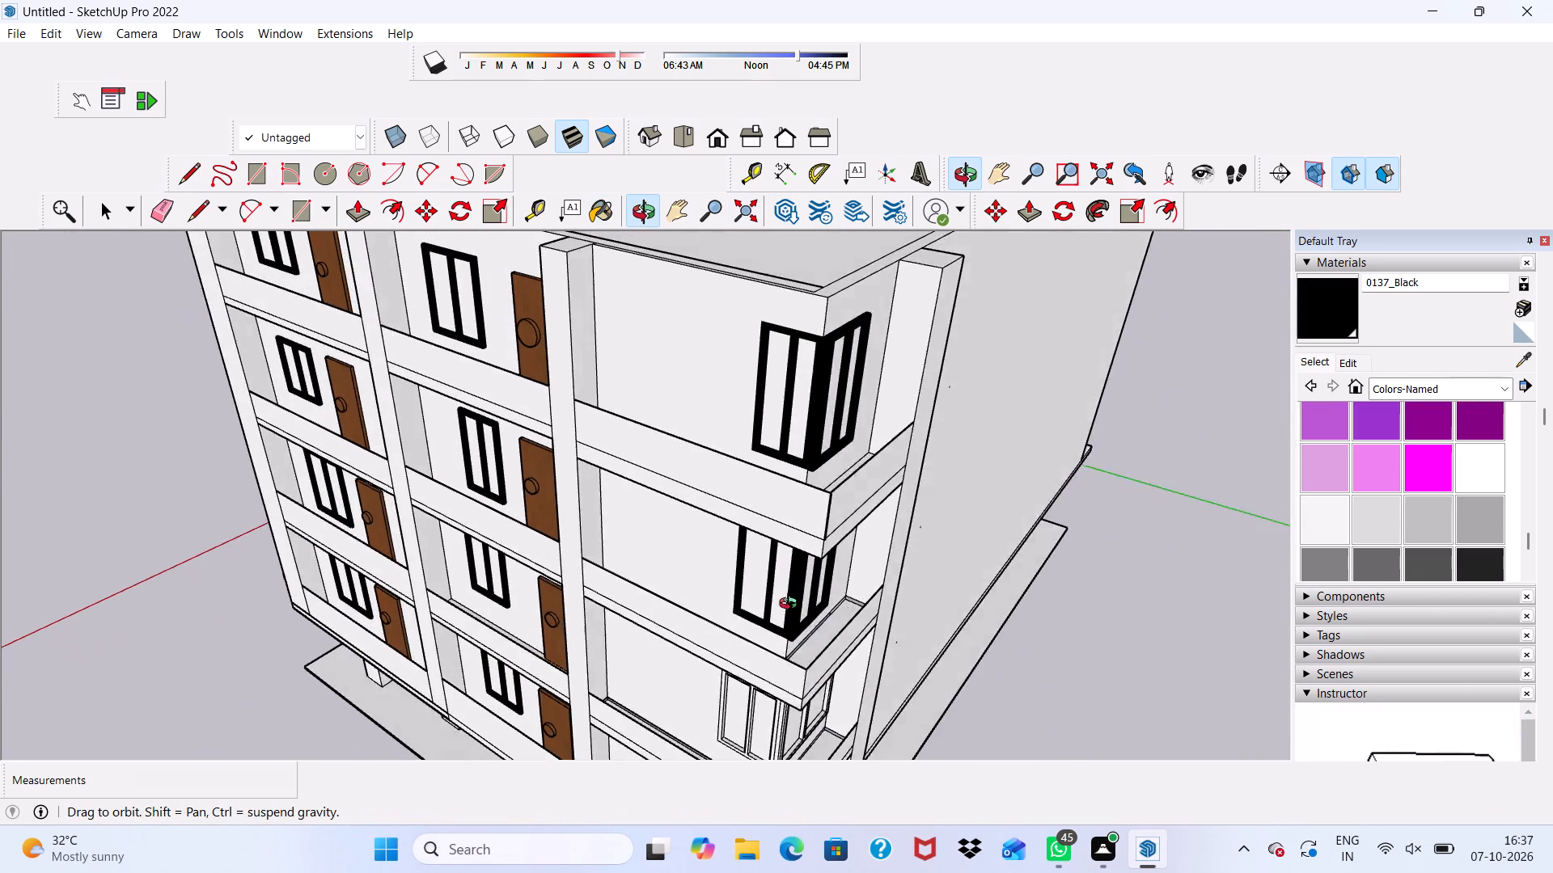
{"action": "middle_click_drag", "start_coordinate": [792, 605], "coordinate": [887, 601]}
{"action": "scroll", "coordinate": [891, 584], "scroll_direction": "up", "scroll_amount": 5}
{"action": "scroll", "coordinate": [846, 659], "scroll_direction": "up", "scroll_amount": 9}
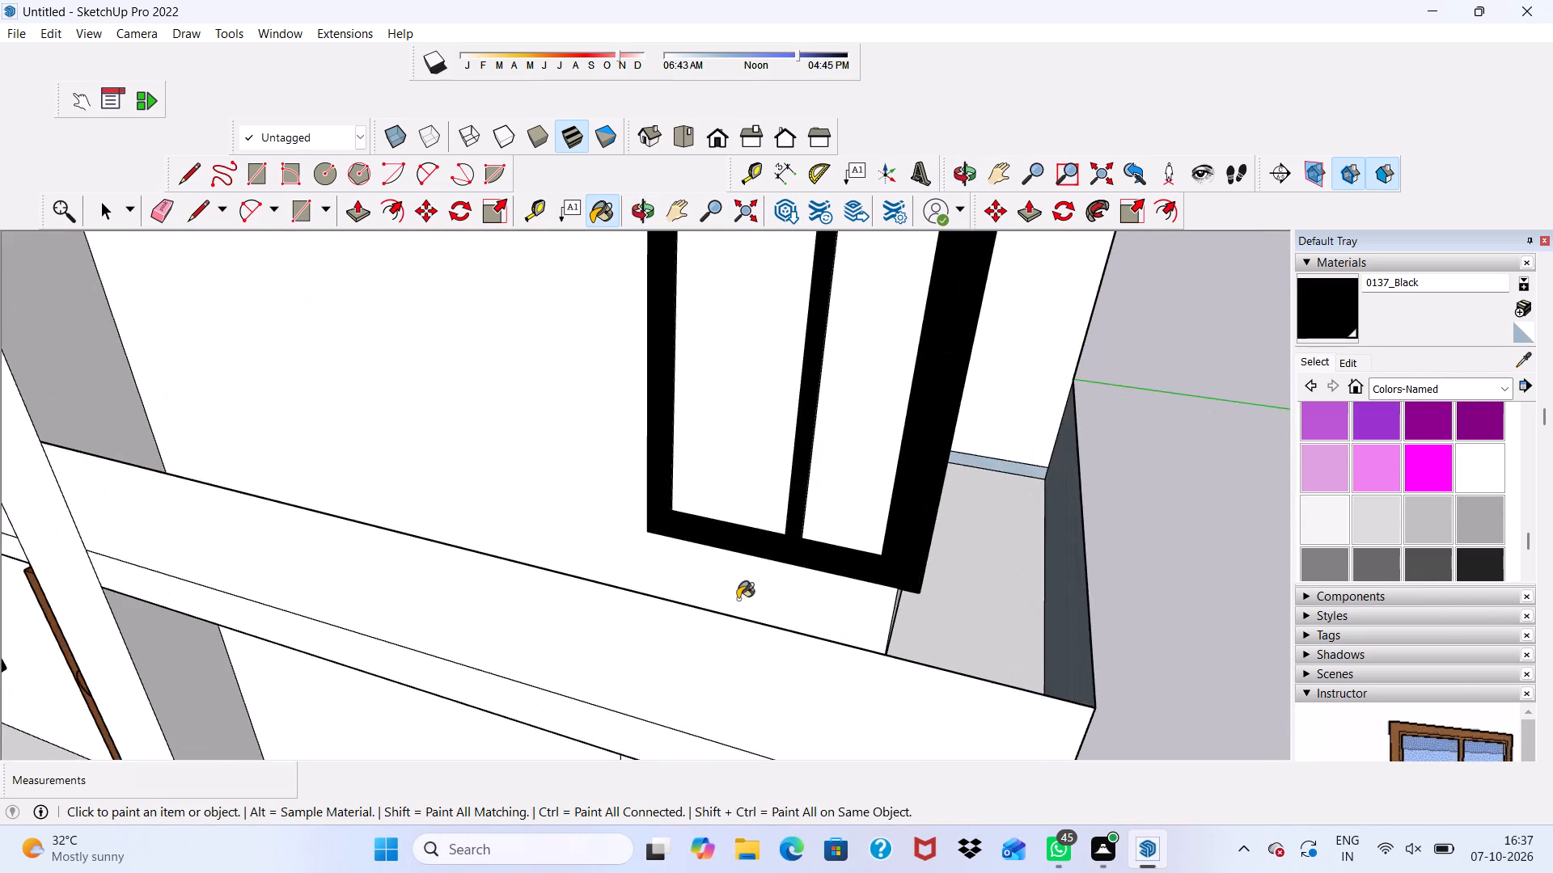
{"action": "middle_click_drag", "start_coordinate": [738, 599], "coordinate": [510, 658]}
{"action": "scroll", "coordinate": [529, 669], "scroll_direction": "up", "scroll_amount": 3}
{"action": "scroll", "coordinate": [529, 669], "scroll_direction": "down", "scroll_amount": 20}
{"action": "middle_click_drag", "start_coordinate": [705, 702], "coordinate": [750, 732]}
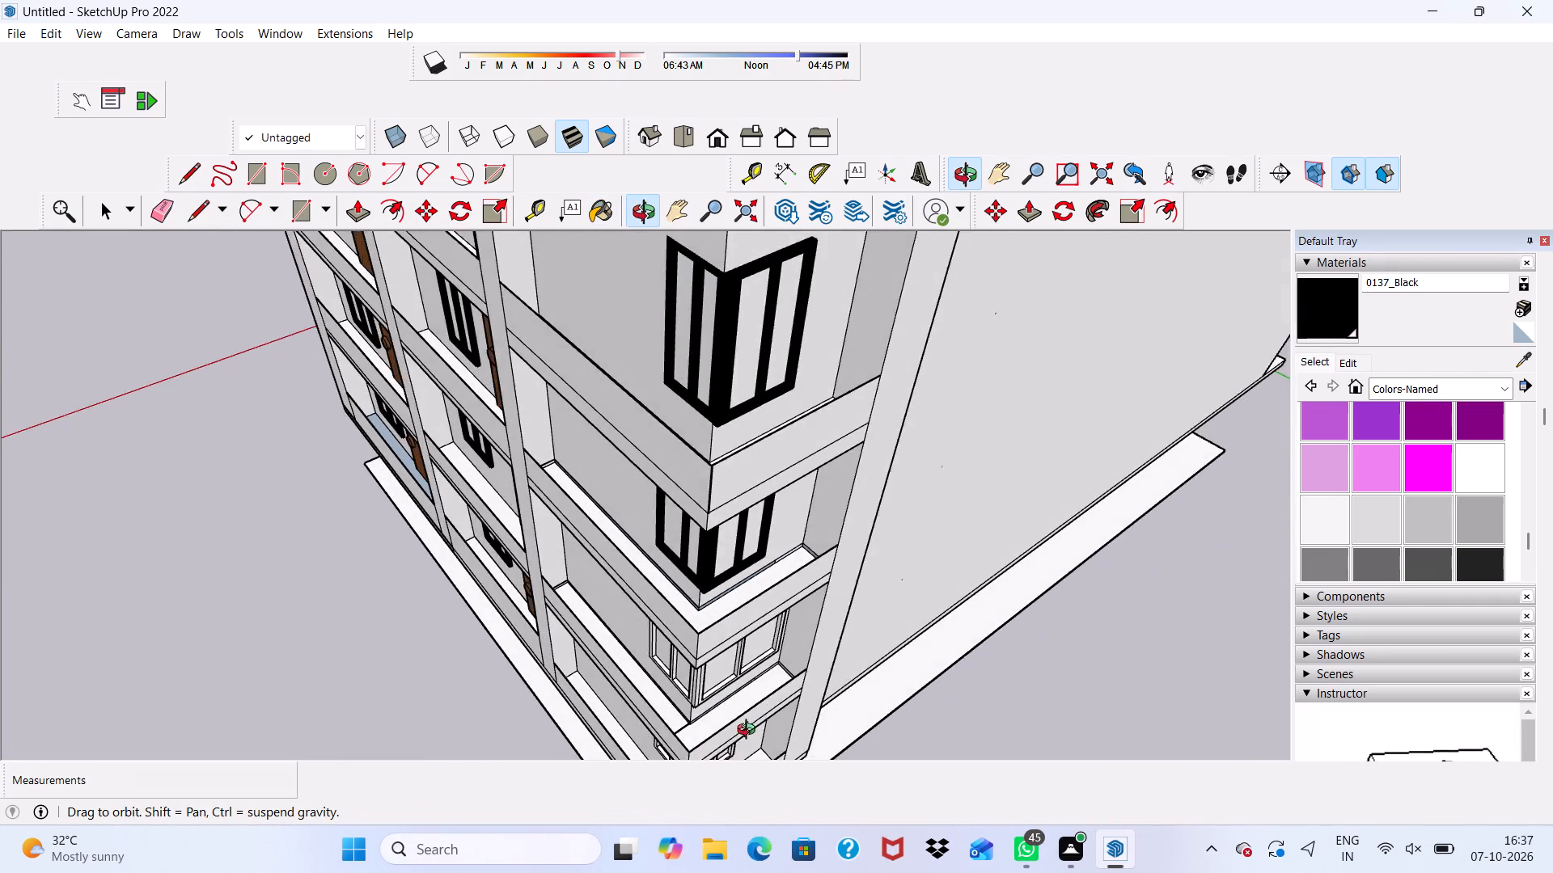
{"action": "middle_click_drag", "start_coordinate": [750, 732], "coordinate": [714, 682]}
{"action": "scroll", "coordinate": [676, 623], "scroll_direction": "up", "scroll_amount": 5}
{"action": "scroll", "coordinate": [678, 624], "scroll_direction": "down", "scroll_amount": 7}
{"action": "scroll", "coordinate": [603, 578], "scroll_direction": "up", "scroll_amount": 1}
{"action": "scroll", "coordinate": [603, 578], "scroll_direction": "down", "scroll_amount": 5}
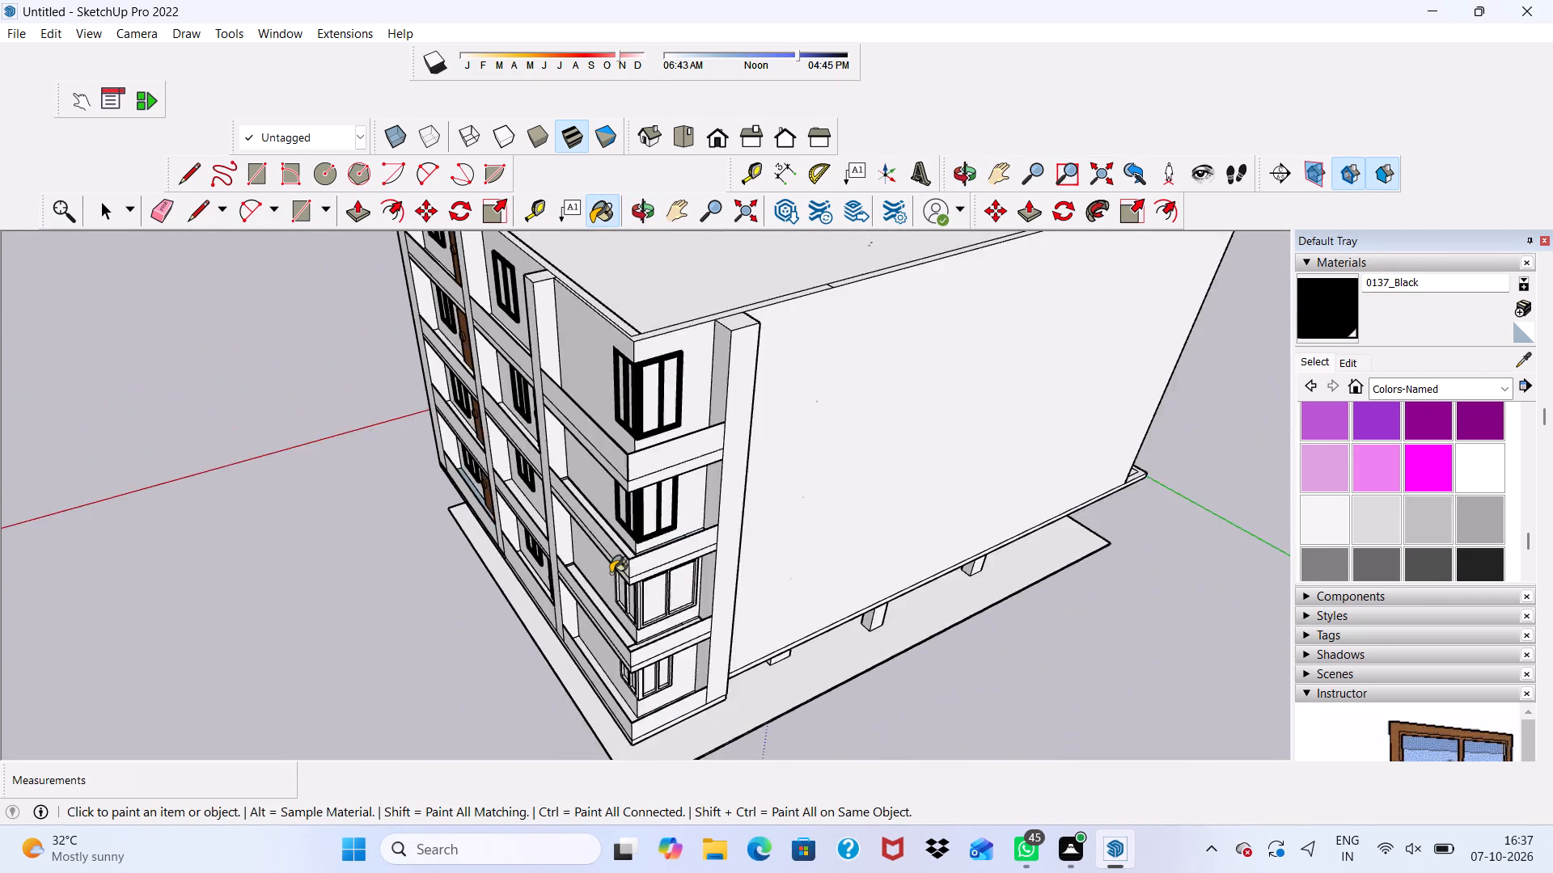
{"action": "scroll", "coordinate": [596, 554], "scroll_direction": "up", "scroll_amount": 5}
{"action": "scroll", "coordinate": [584, 548], "scroll_direction": "down", "scroll_amount": 10}
{"action": "middle_click_drag", "start_coordinate": [636, 575], "coordinate": [733, 455]}
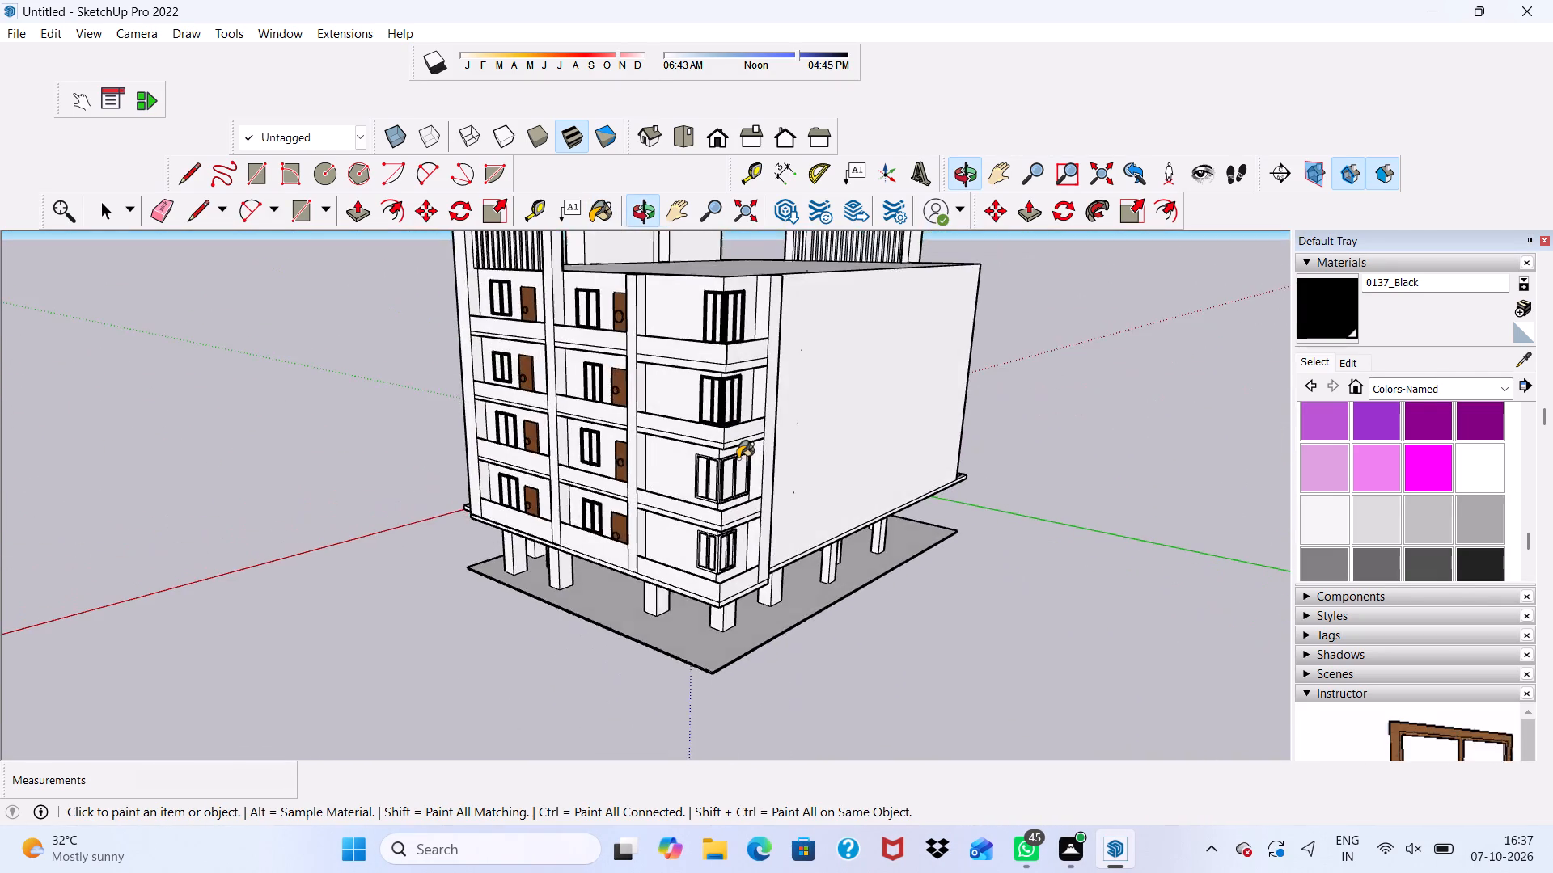
Paint the front part of the corner window two floors below the top 0137_Black: frame face, left jamb's inner face and mullion side.
{"action": "scroll", "coordinate": [738, 458], "scroll_direction": "up", "scroll_amount": 20}
{"action": "scroll", "coordinate": [738, 458], "scroll_direction": "up", "scroll_amount": 1}
{"action": "left_click", "coordinate": [692, 440]}
{"action": "scroll", "coordinate": [648, 453], "scroll_direction": "up", "scroll_amount": 5}
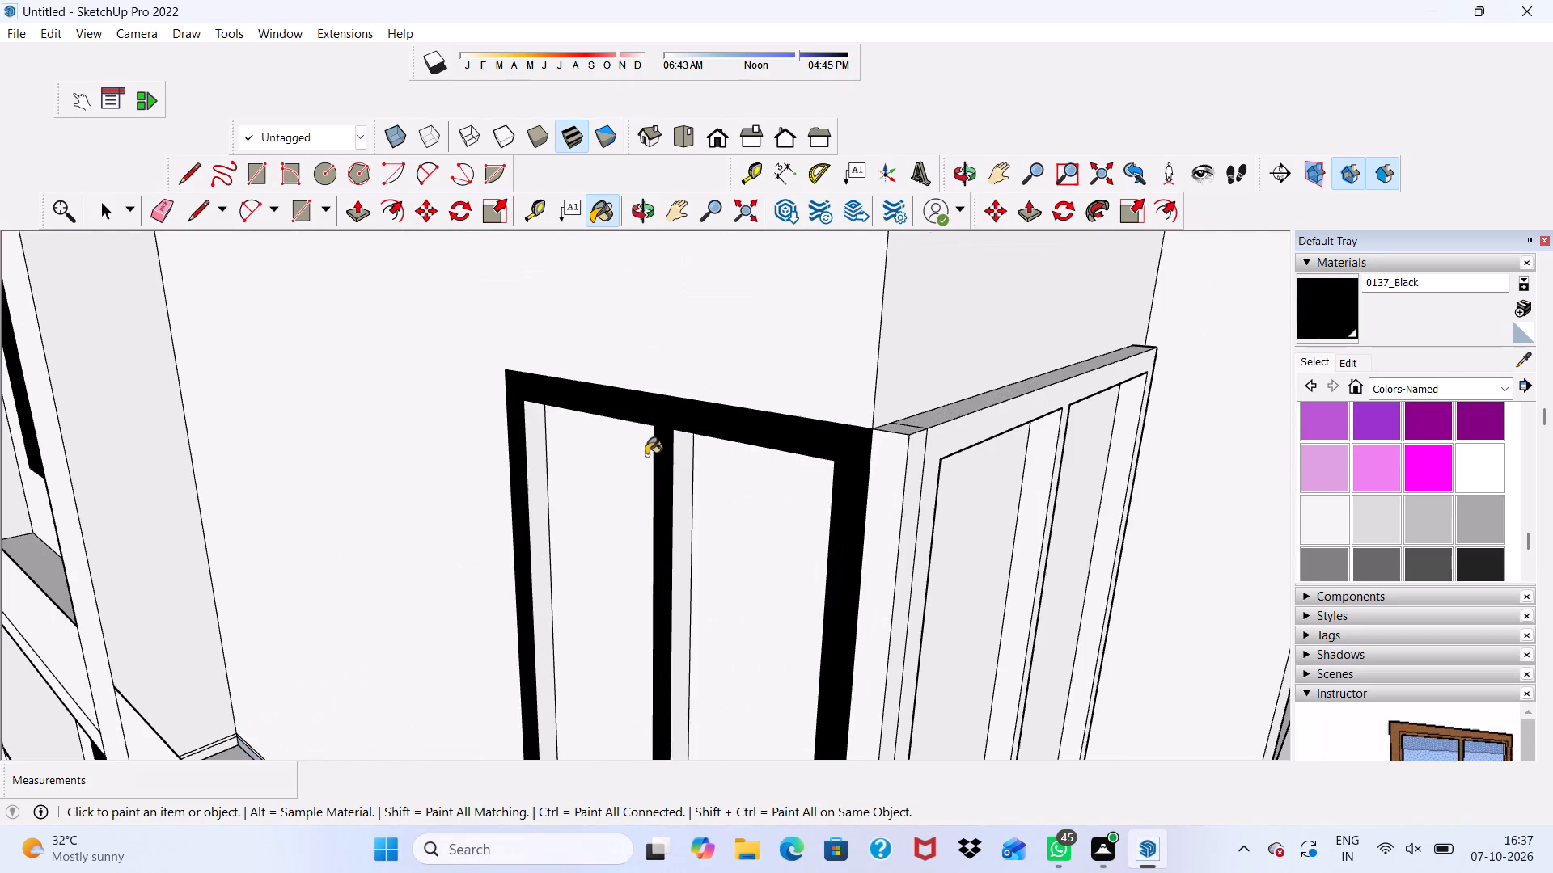
{"action": "left_click", "coordinate": [674, 462]}
{"action": "left_click", "coordinate": [535, 442]}
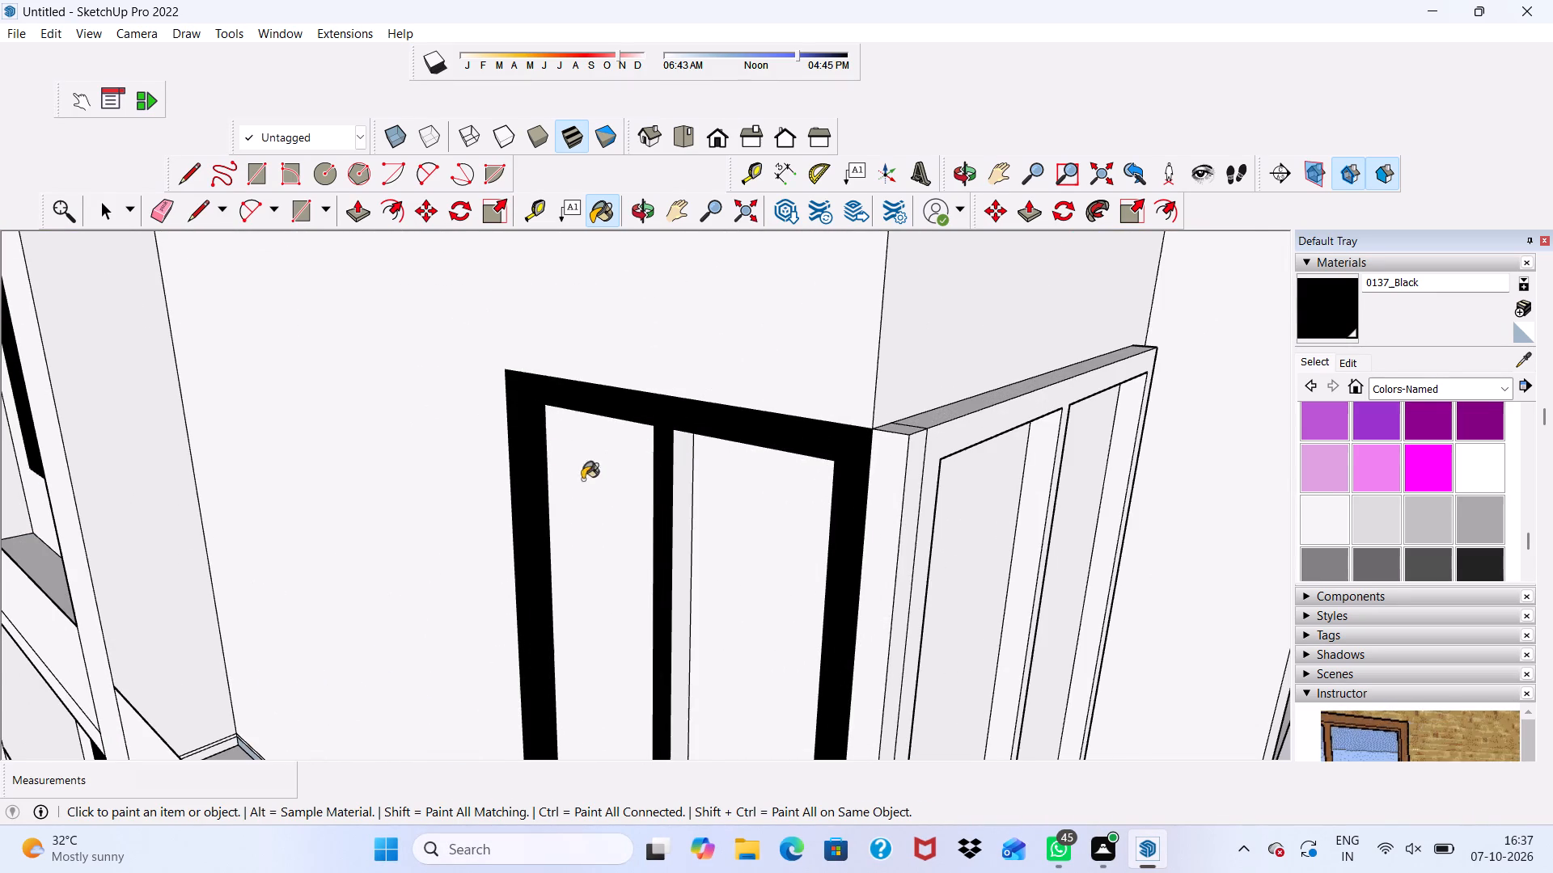
{"action": "scroll", "coordinate": [597, 487], "scroll_direction": "up", "scroll_amount": 2}
{"action": "left_click", "coordinate": [698, 489]}
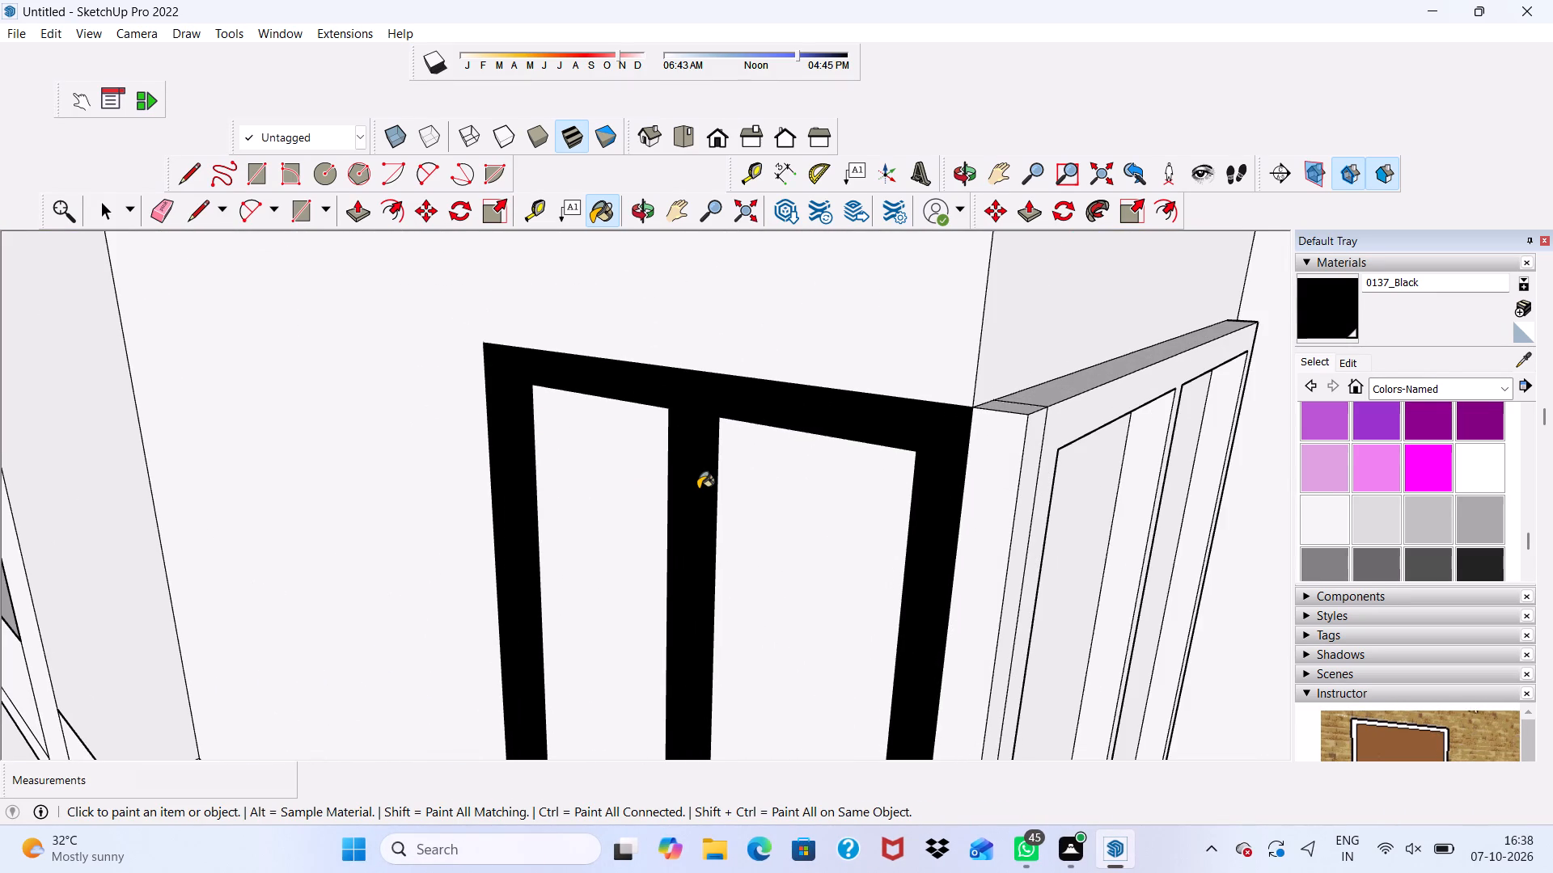
Paint the top rail's underside in both panes of the same corner window's front part 0137_Black.
{"action": "scroll", "coordinate": [698, 489], "scroll_direction": "up", "scroll_amount": 8}
{"action": "scroll", "coordinate": [491, 474], "scroll_direction": "up", "scroll_amount": 4}
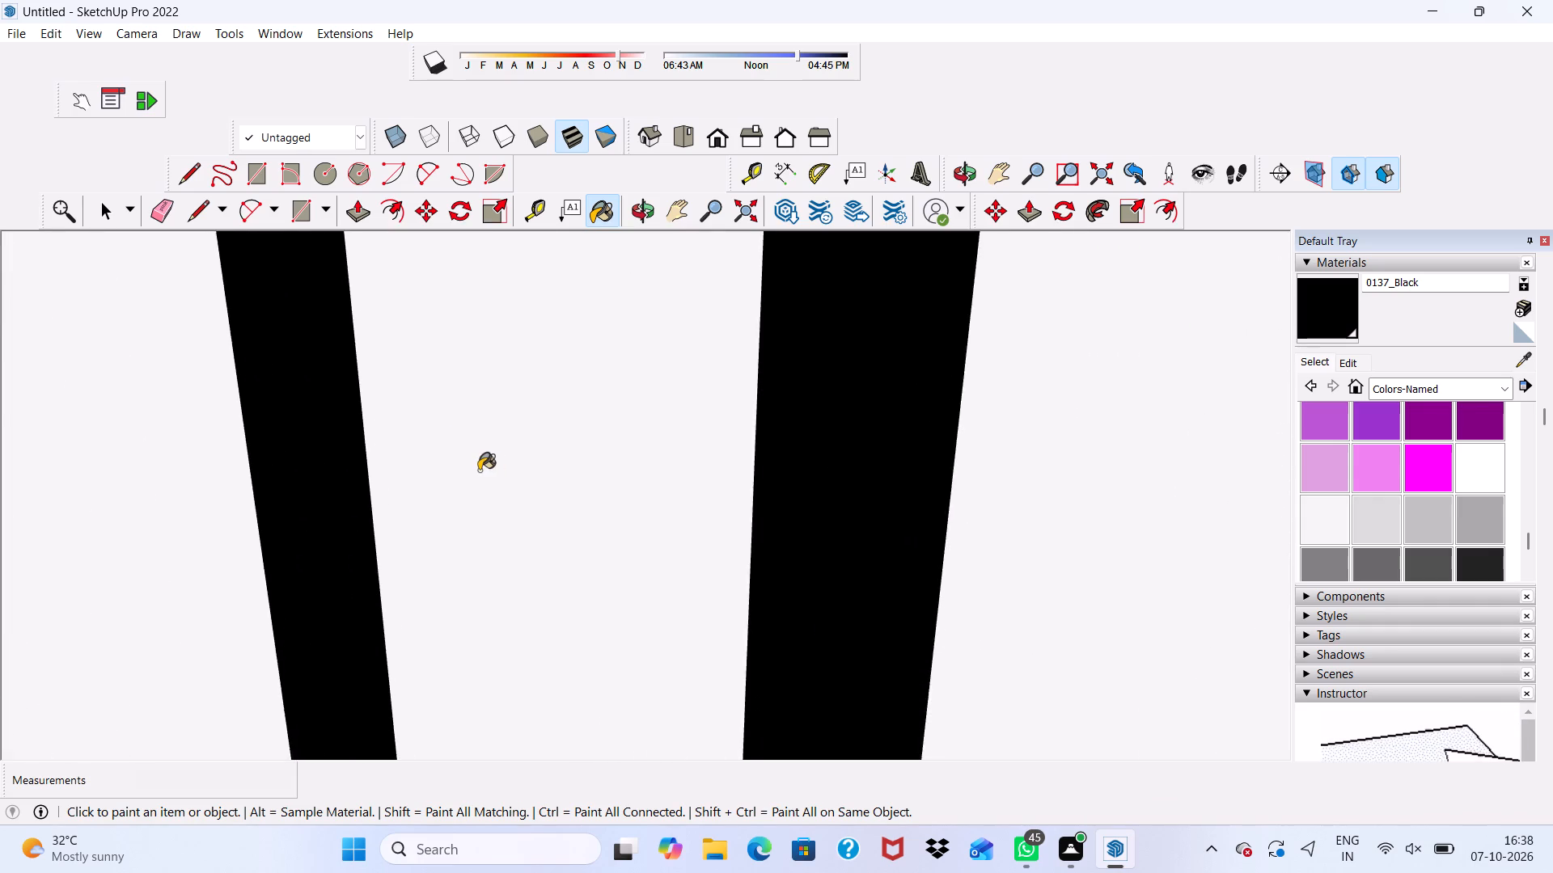
{"action": "scroll", "coordinate": [479, 470], "scroll_direction": "down", "scroll_amount": 6}
{"action": "middle_click_drag", "start_coordinate": [617, 487], "coordinate": [412, 424]}
{"action": "scroll", "coordinate": [738, 293], "scroll_direction": "up", "scroll_amount": 2}
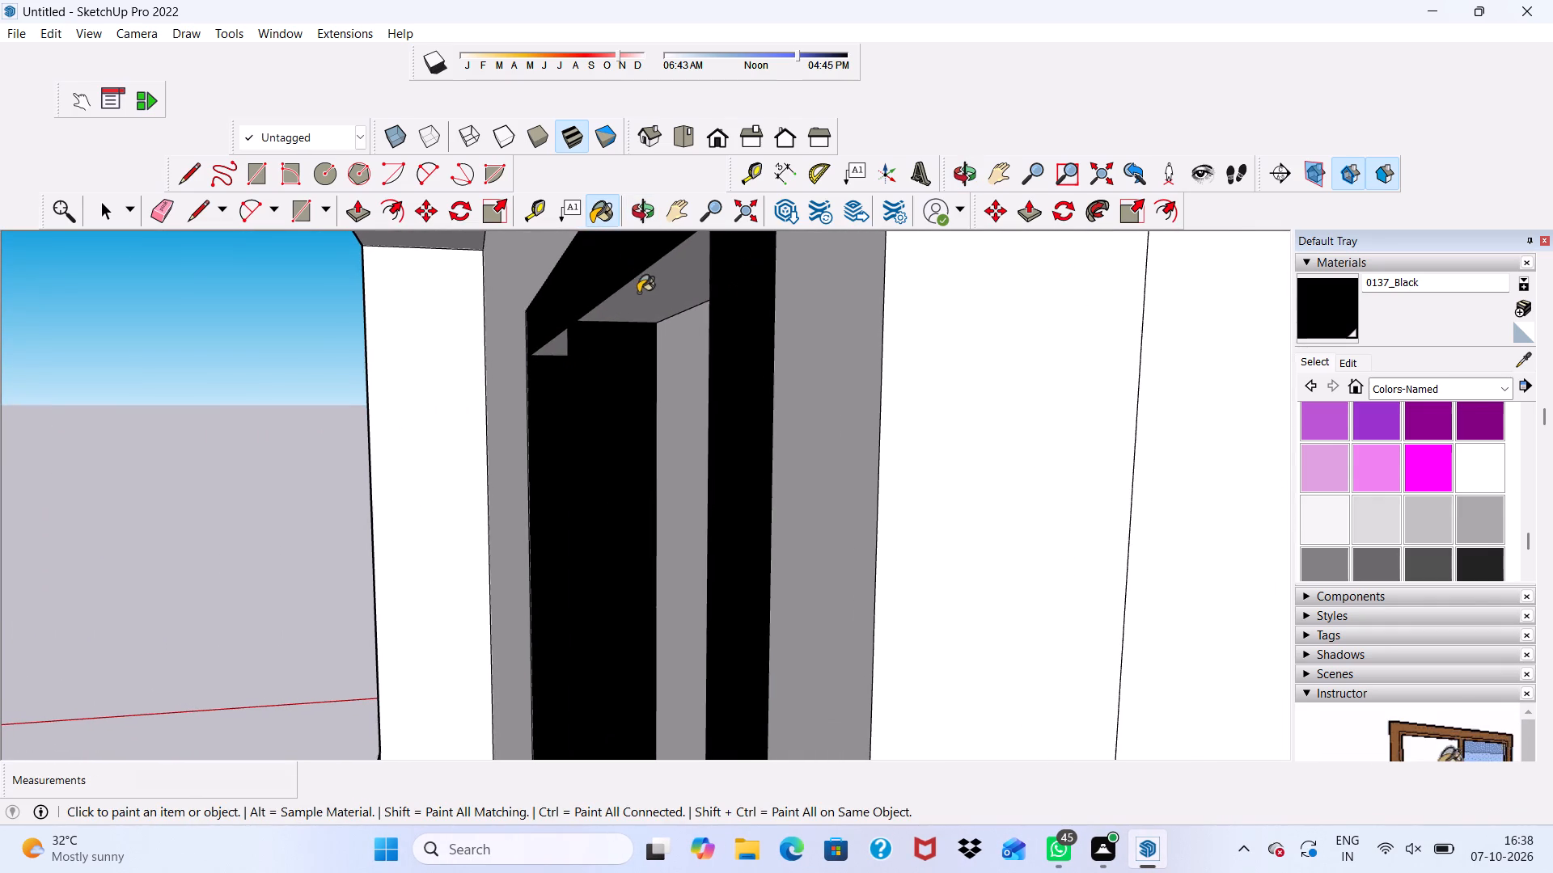
{"action": "left_click", "coordinate": [639, 293]}
{"action": "left_click", "coordinate": [548, 349]}
Paint the same window's corner post faces and the front face of its side-facade frame 0137_Black.
{"action": "scroll", "coordinate": [561, 370], "scroll_direction": "down", "scroll_amount": 4}
{"action": "middle_click_drag", "start_coordinate": [621, 396], "coordinate": [789, 369]}
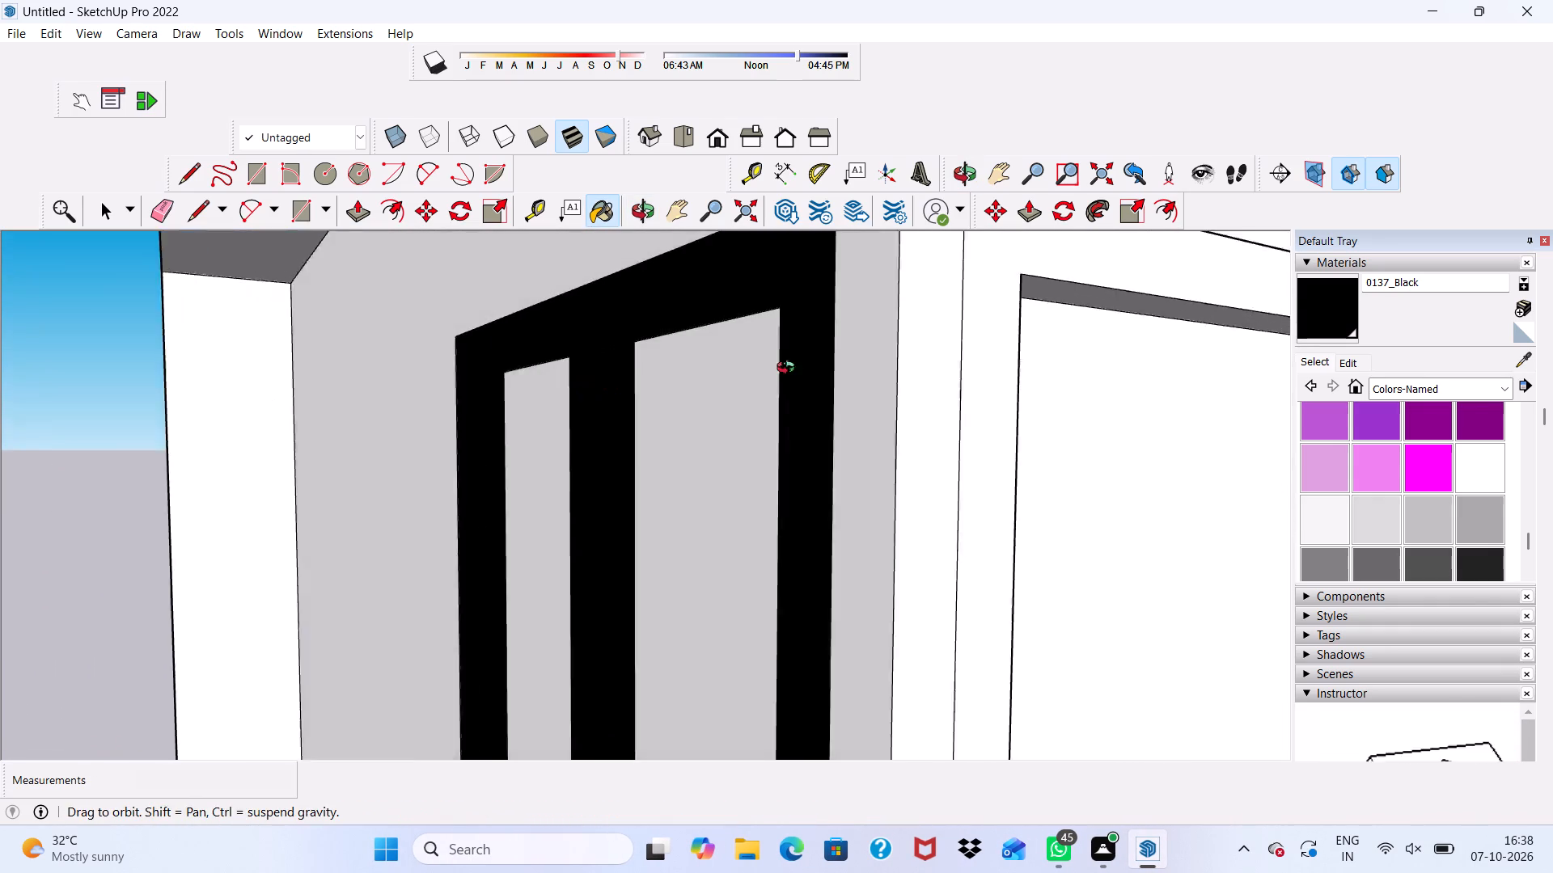
{"action": "middle_click_drag", "start_coordinate": [789, 369], "coordinate": [861, 349]}
{"action": "scroll", "coordinate": [912, 361], "scroll_direction": "up", "scroll_amount": 2}
{"action": "scroll", "coordinate": [1040, 356], "scroll_direction": "down", "scroll_amount": 4}
{"action": "middle_click_drag", "start_coordinate": [1040, 356], "coordinate": [916, 378]}
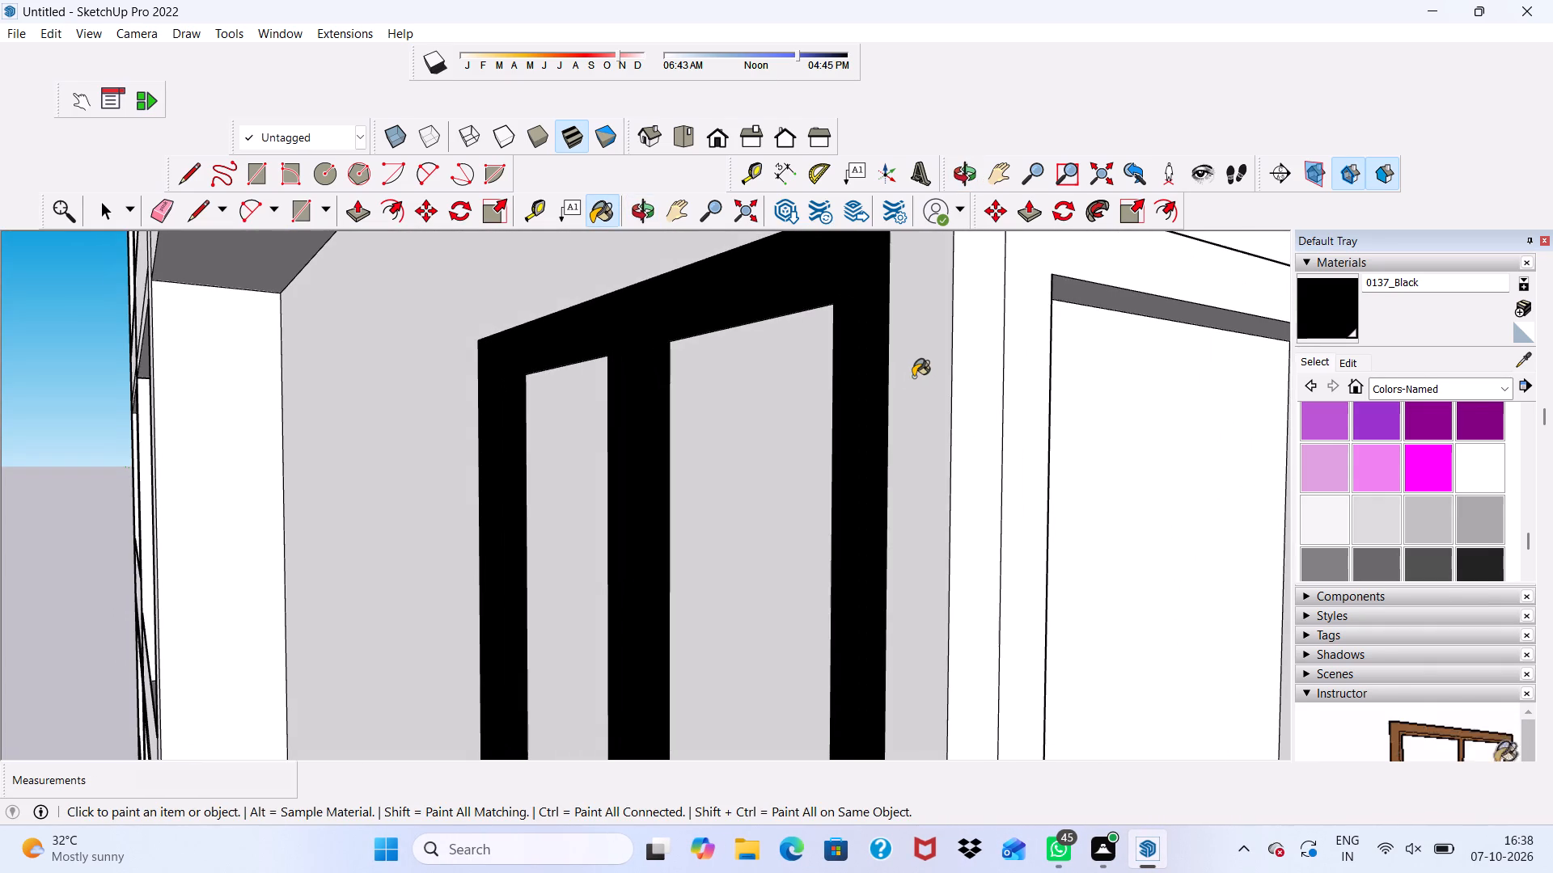
{"action": "left_click", "coordinate": [913, 377]}
{"action": "left_click", "coordinate": [970, 379]}
{"action": "left_click", "coordinate": [1027, 392]}
Paint the small corner top piece and the top face of the side-facade window frame 0137_Black.
{"action": "scroll", "coordinate": [1081, 312], "scroll_direction": "down", "scroll_amount": 6}
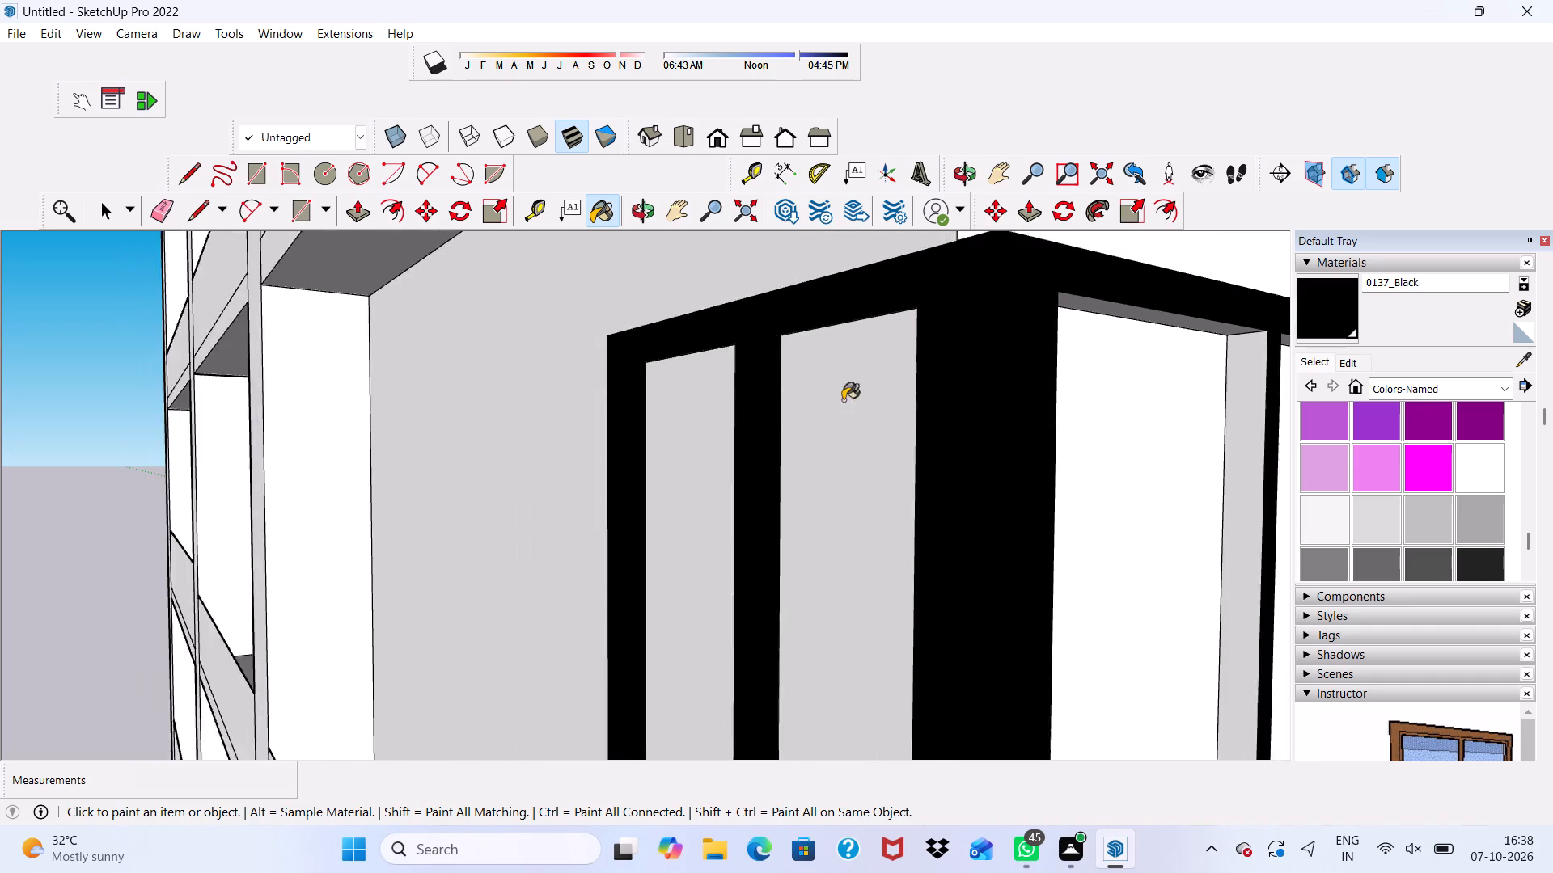
{"action": "scroll", "coordinate": [843, 400], "scroll_direction": "down", "scroll_amount": 5}
{"action": "middle_click_drag", "start_coordinate": [843, 415], "coordinate": [739, 538]}
{"action": "scroll", "coordinate": [745, 508], "scroll_direction": "up", "scroll_amount": 4}
{"action": "left_click", "coordinate": [747, 580]}
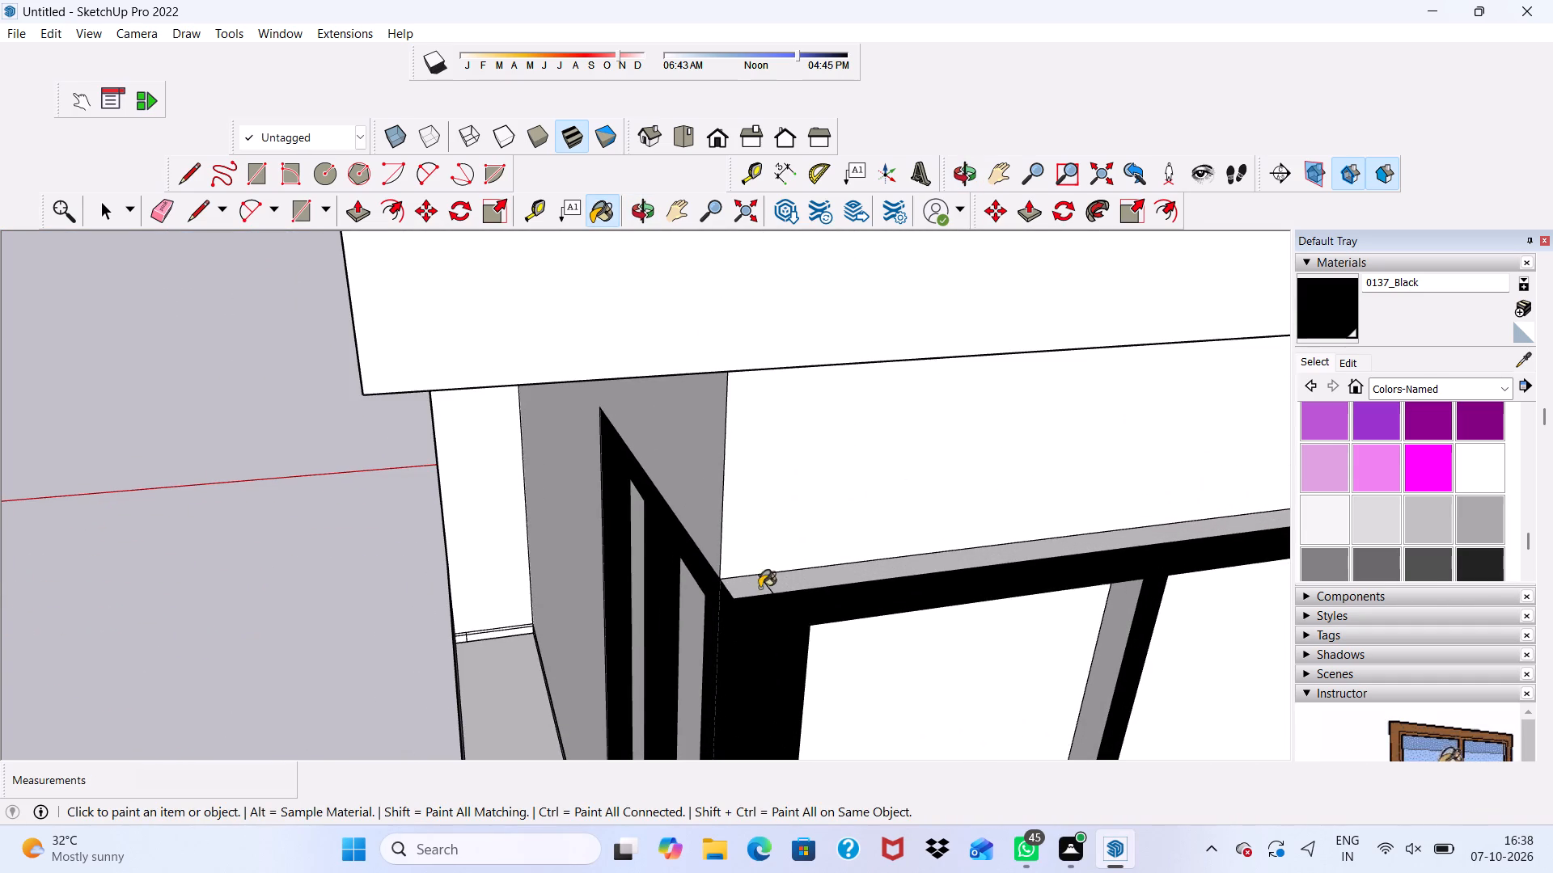
{"action": "left_click", "coordinate": [802, 580]}
Paint the mullion's side and the right jamb's inner face of the side-facade window part 0137_Black.
{"action": "scroll", "coordinate": [820, 571], "scroll_direction": "down", "scroll_amount": 5}
{"action": "left_click", "coordinate": [1035, 601]}
{"action": "scroll", "coordinate": [1002, 569], "scroll_direction": "down", "scroll_amount": 2}
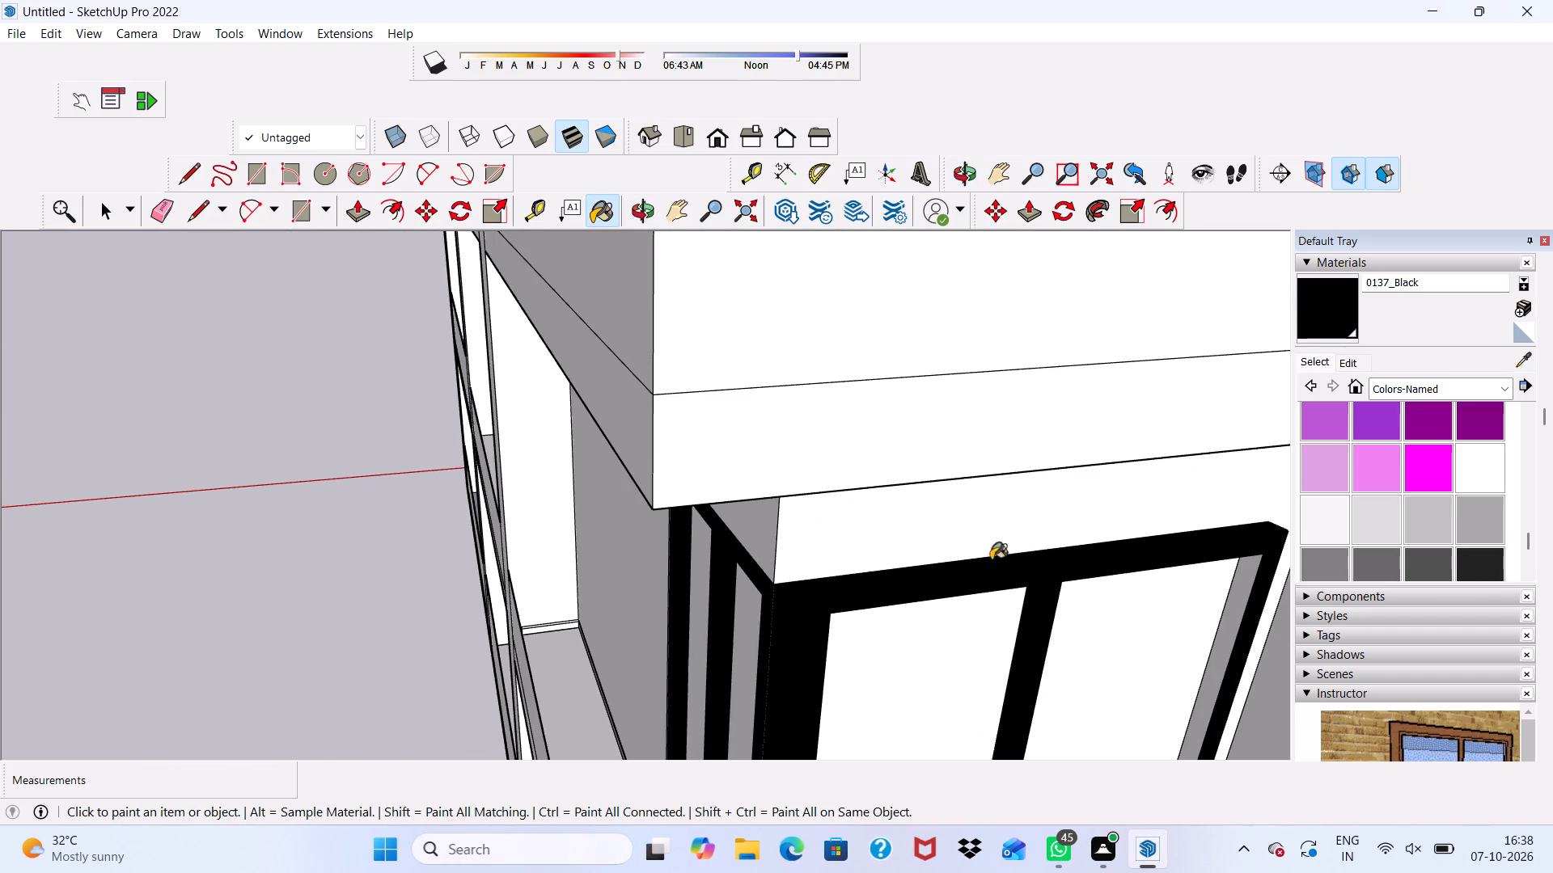
{"action": "scroll", "coordinate": [991, 560], "scroll_direction": "down", "scroll_amount": 2}
{"action": "scroll", "coordinate": [908, 494], "scroll_direction": "up", "scroll_amount": 1}
{"action": "scroll", "coordinate": [932, 555], "scroll_direction": "down", "scroll_amount": 3}
{"action": "scroll", "coordinate": [1025, 765], "scroll_direction": "up", "scroll_amount": 4}
{"action": "left_click", "coordinate": [1160, 606]}
Paint the bottom rail's upper faces in both panes of the side-facade and front parts of the corner window 0137_Black.
{"action": "scroll", "coordinate": [1160, 606], "scroll_direction": "down", "scroll_amount": 2}
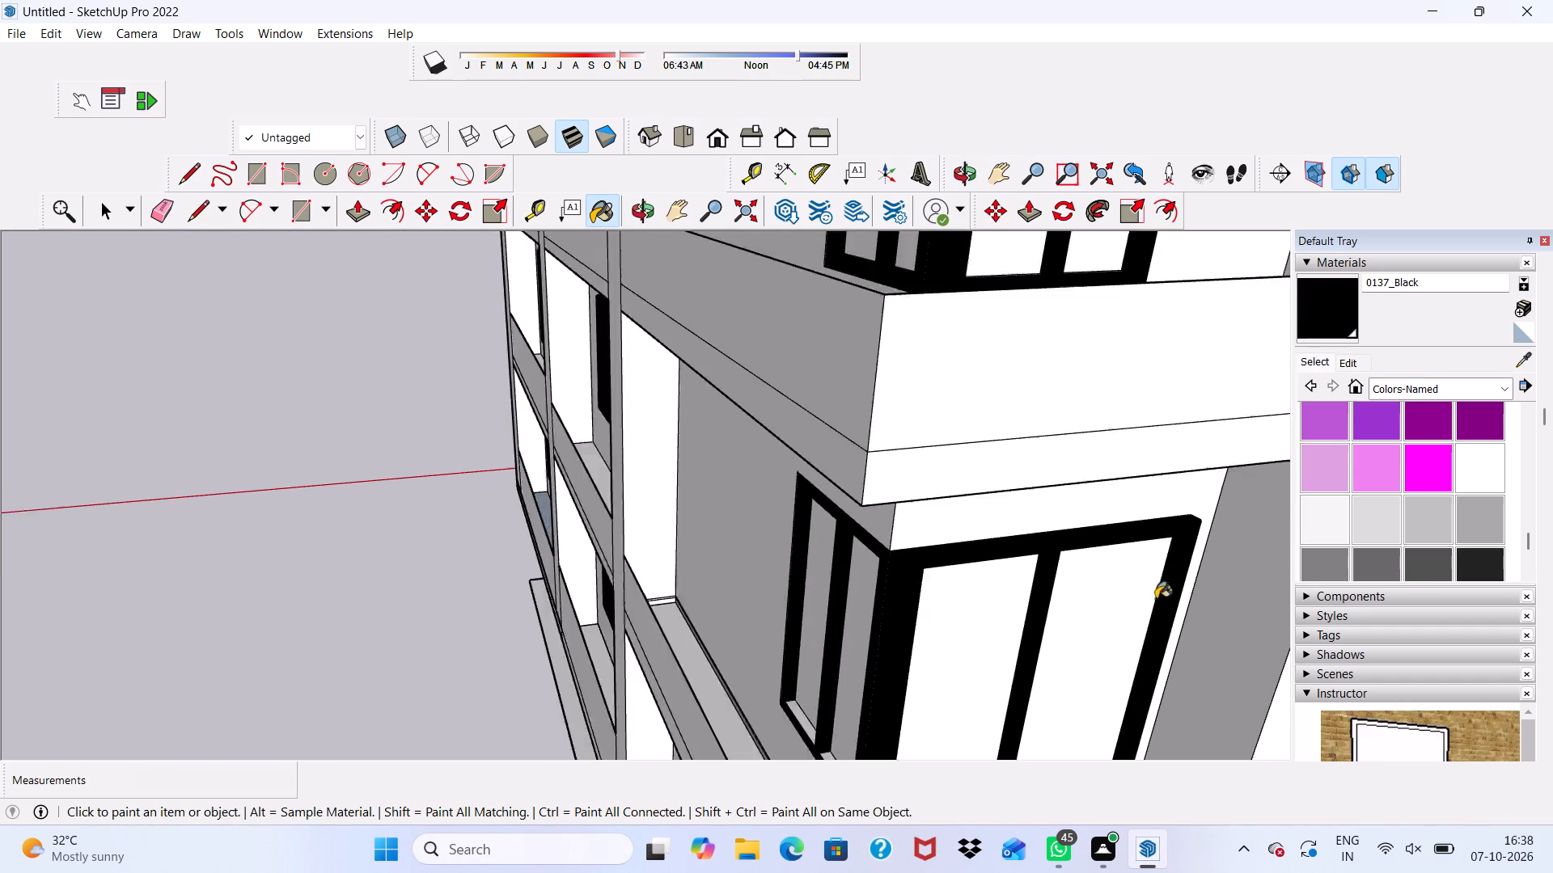
{"action": "scroll", "coordinate": [1156, 599], "scroll_direction": "down", "scroll_amount": 9}
{"action": "scroll", "coordinate": [1019, 788], "scroll_direction": "up", "scroll_amount": 13}
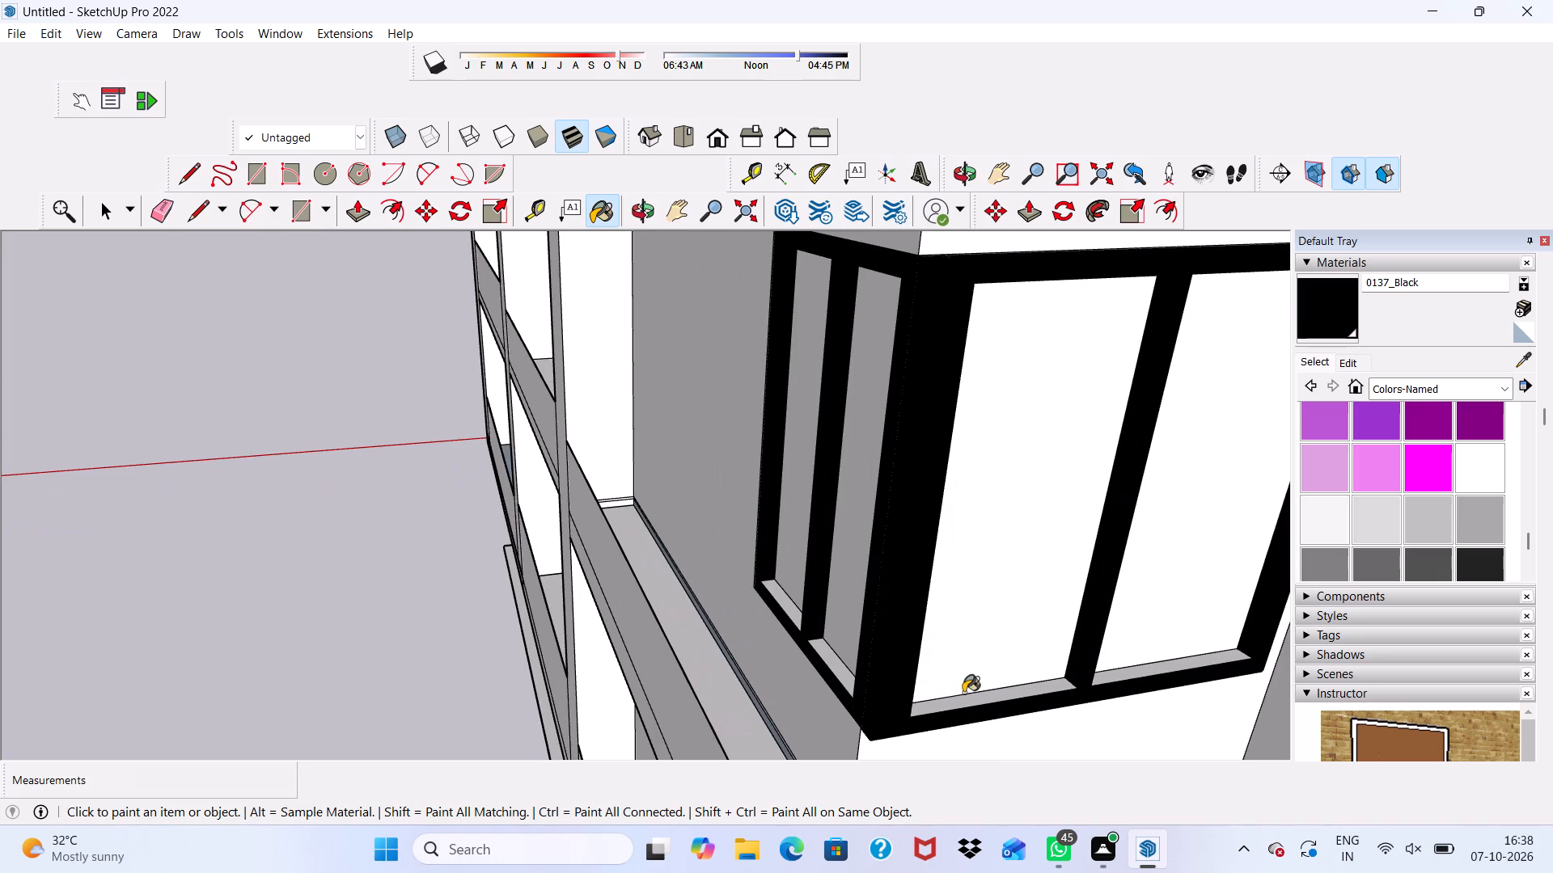
{"action": "left_click", "coordinate": [963, 702]}
{"action": "scroll", "coordinate": [1145, 691], "scroll_direction": "up", "scroll_amount": 2}
{"action": "left_click", "coordinate": [1176, 664]}
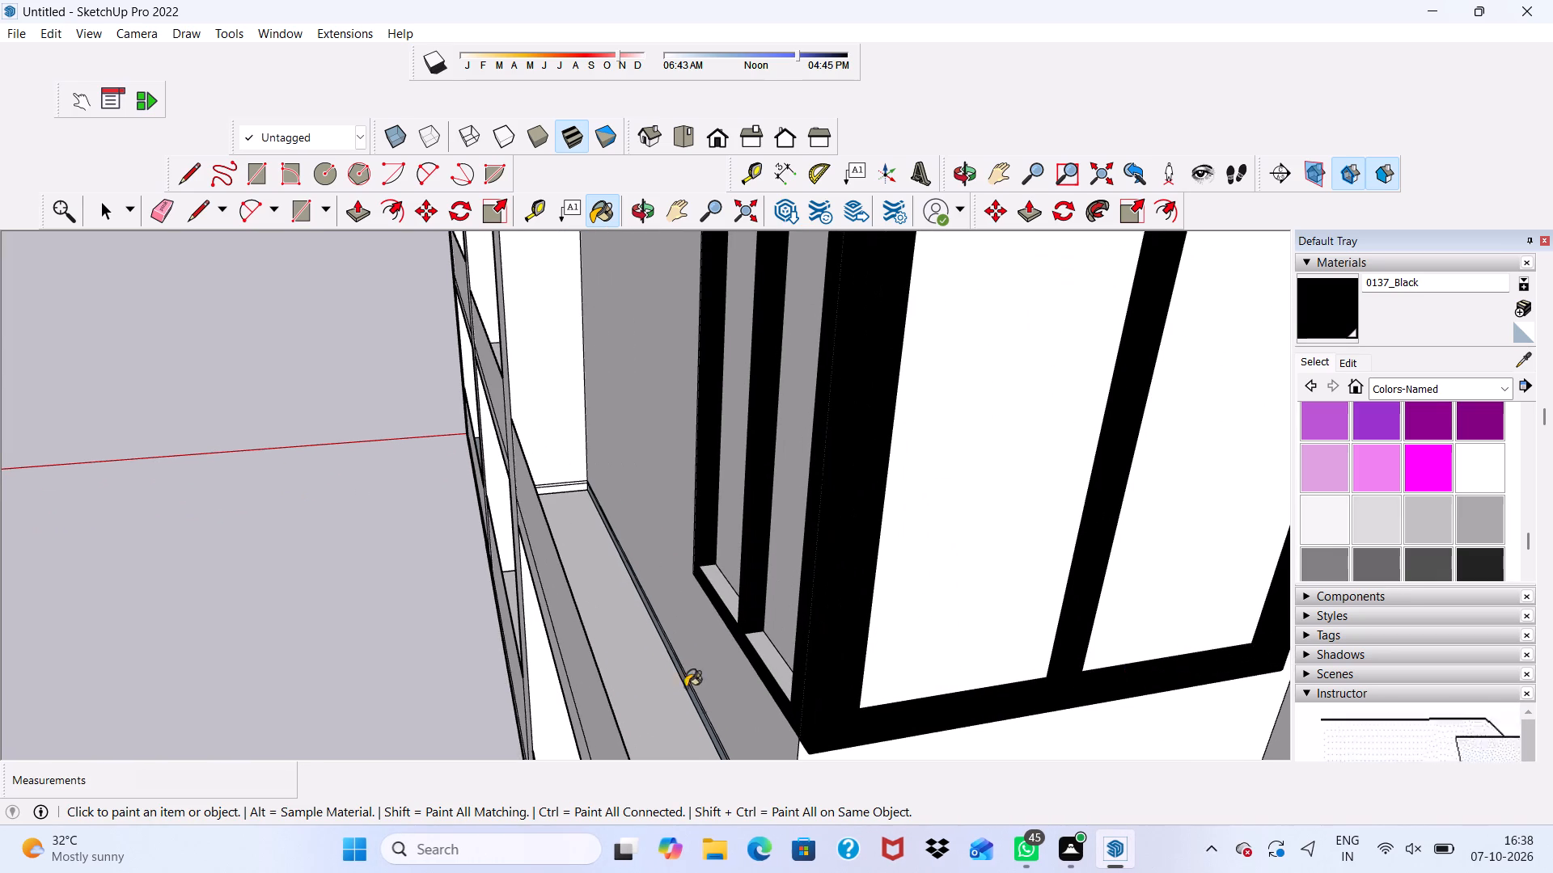
{"action": "scroll", "coordinate": [650, 668], "scroll_direction": "up", "scroll_amount": 4}
{"action": "left_click", "coordinate": [866, 643]}
{"action": "left_click", "coordinate": [789, 561]}
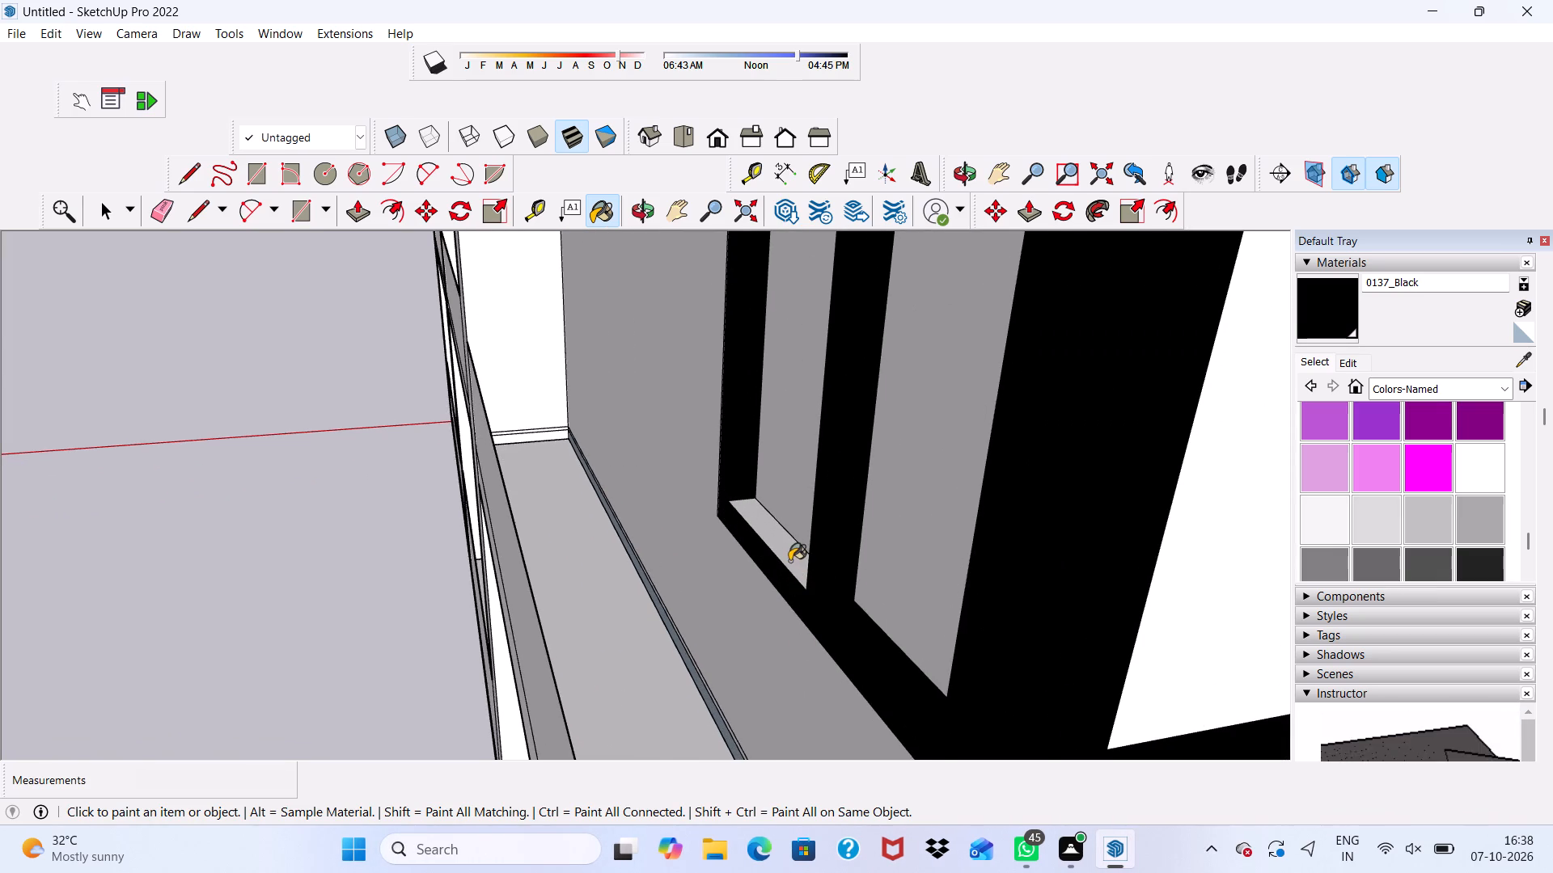
Examine the lower edge and corner post of the same corner window for frame faces still unpainted.
{"action": "scroll", "coordinate": [789, 581], "scroll_direction": "down", "scroll_amount": 3}
{"action": "middle_click_drag", "start_coordinate": [789, 584], "coordinate": [798, 470]}
{"action": "scroll", "coordinate": [911, 306], "scroll_direction": "up", "scroll_amount": 1}
{"action": "scroll", "coordinate": [974, 660], "scroll_direction": "down", "scroll_amount": 2}
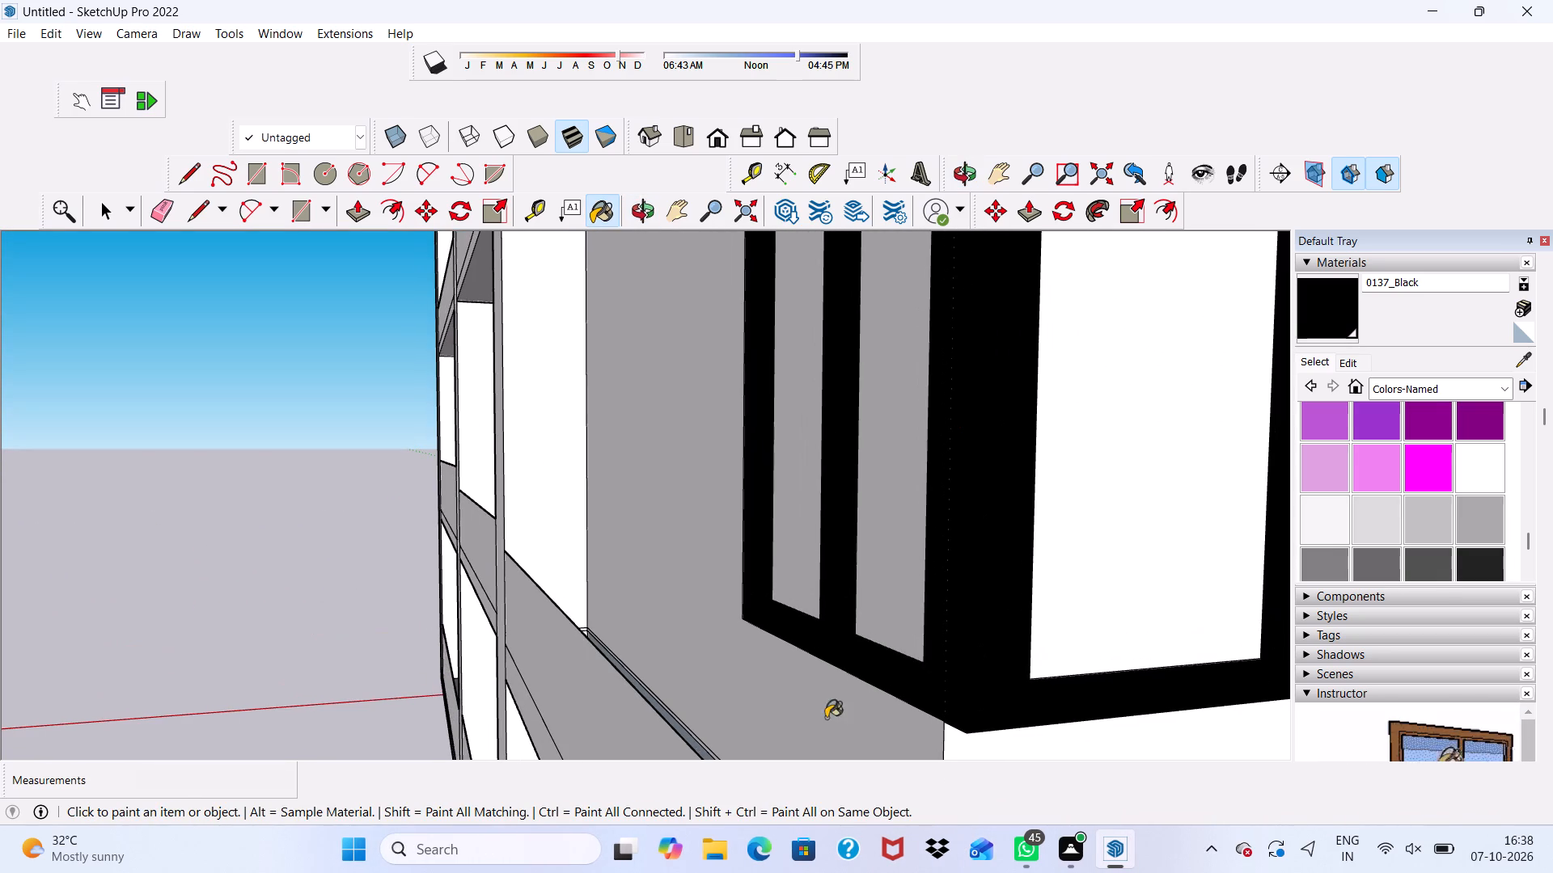
{"action": "scroll", "coordinate": [1208, 281], "scroll_direction": "down", "scroll_amount": 3}
{"action": "scroll", "coordinate": [1154, 346], "scroll_direction": "down", "scroll_amount": 1}
{"action": "scroll", "coordinate": [1050, 429], "scroll_direction": "down", "scroll_amount": 2}
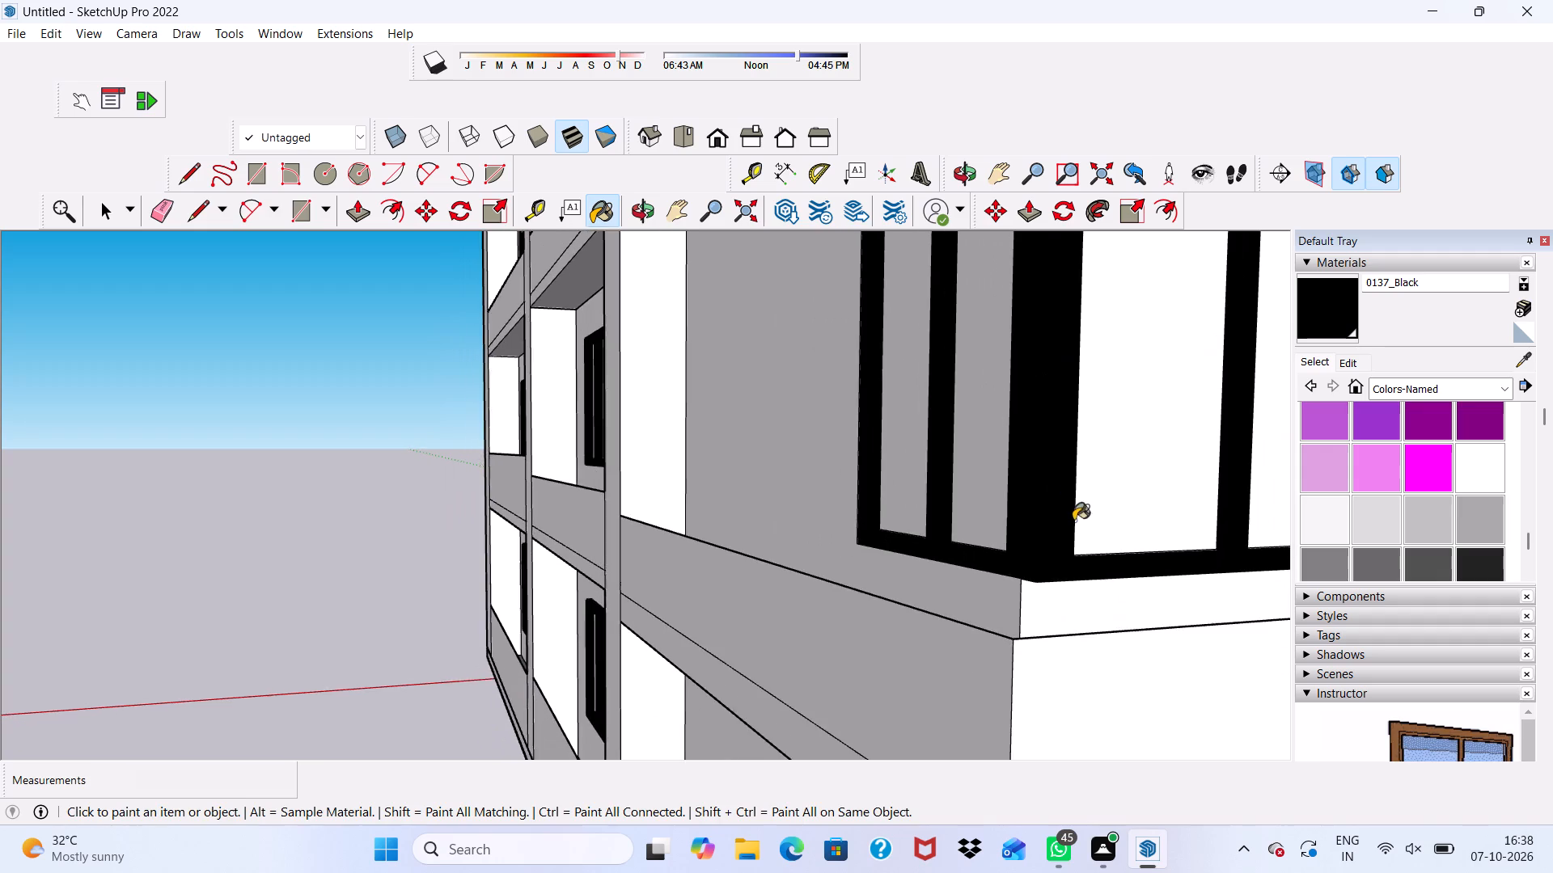
{"action": "middle_click_drag", "start_coordinate": [1074, 521], "coordinate": [1040, 397]}
{"action": "scroll", "coordinate": [985, 504], "scroll_direction": "up", "scroll_amount": 9}
{"action": "scroll", "coordinate": [1136, 386], "scroll_direction": "down", "scroll_amount": 1}
{"action": "middle_click_drag", "start_coordinate": [1136, 386], "coordinate": [1135, 386]}
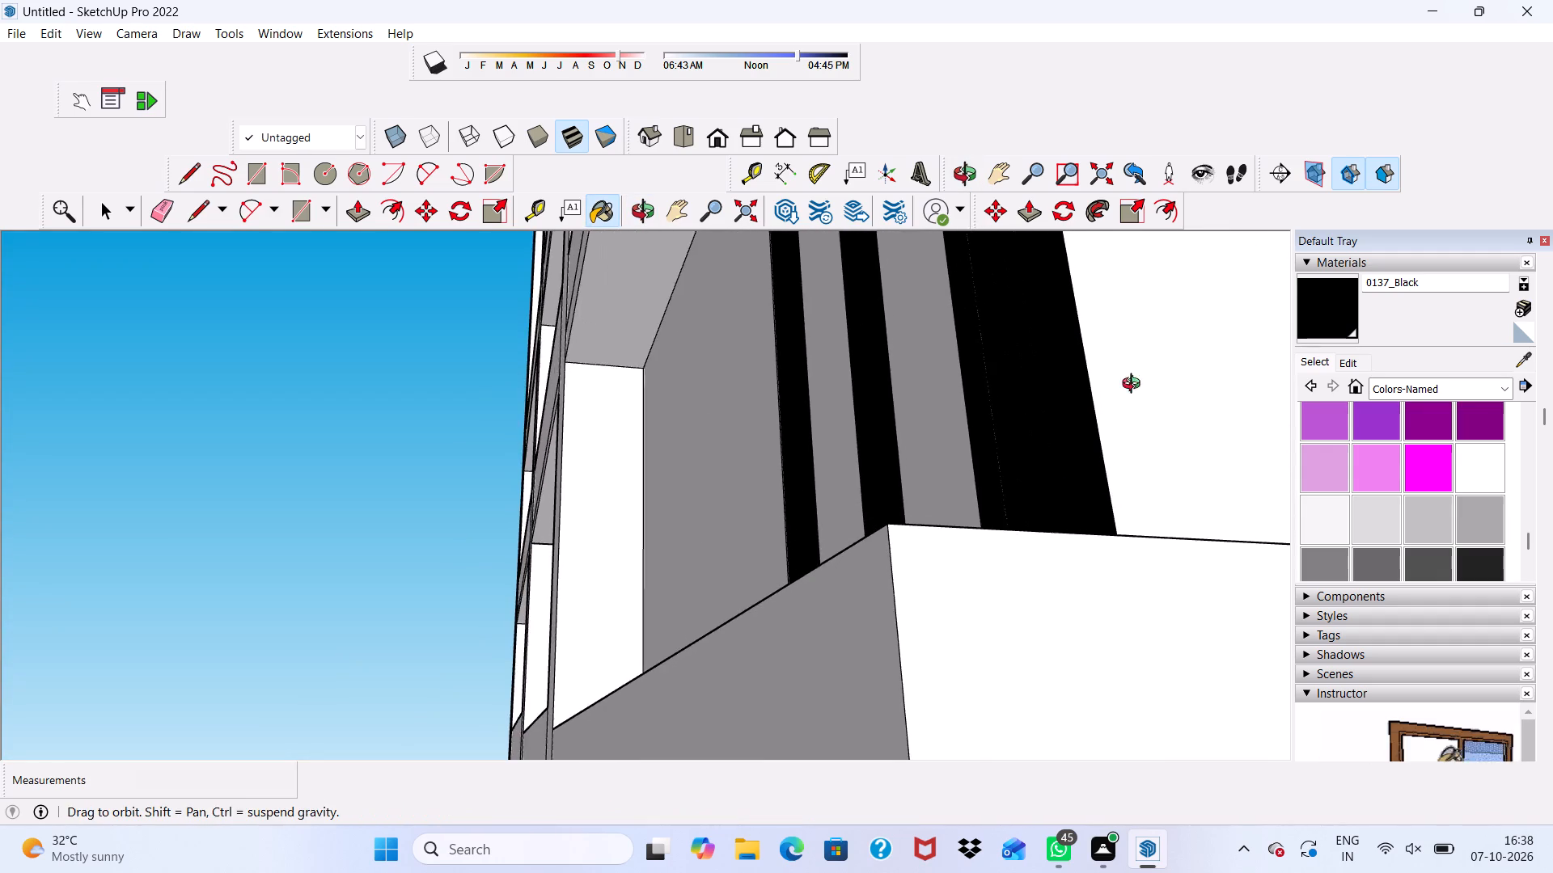
{"action": "middle_click_drag", "start_coordinate": [1135, 386], "coordinate": [1130, 499]}
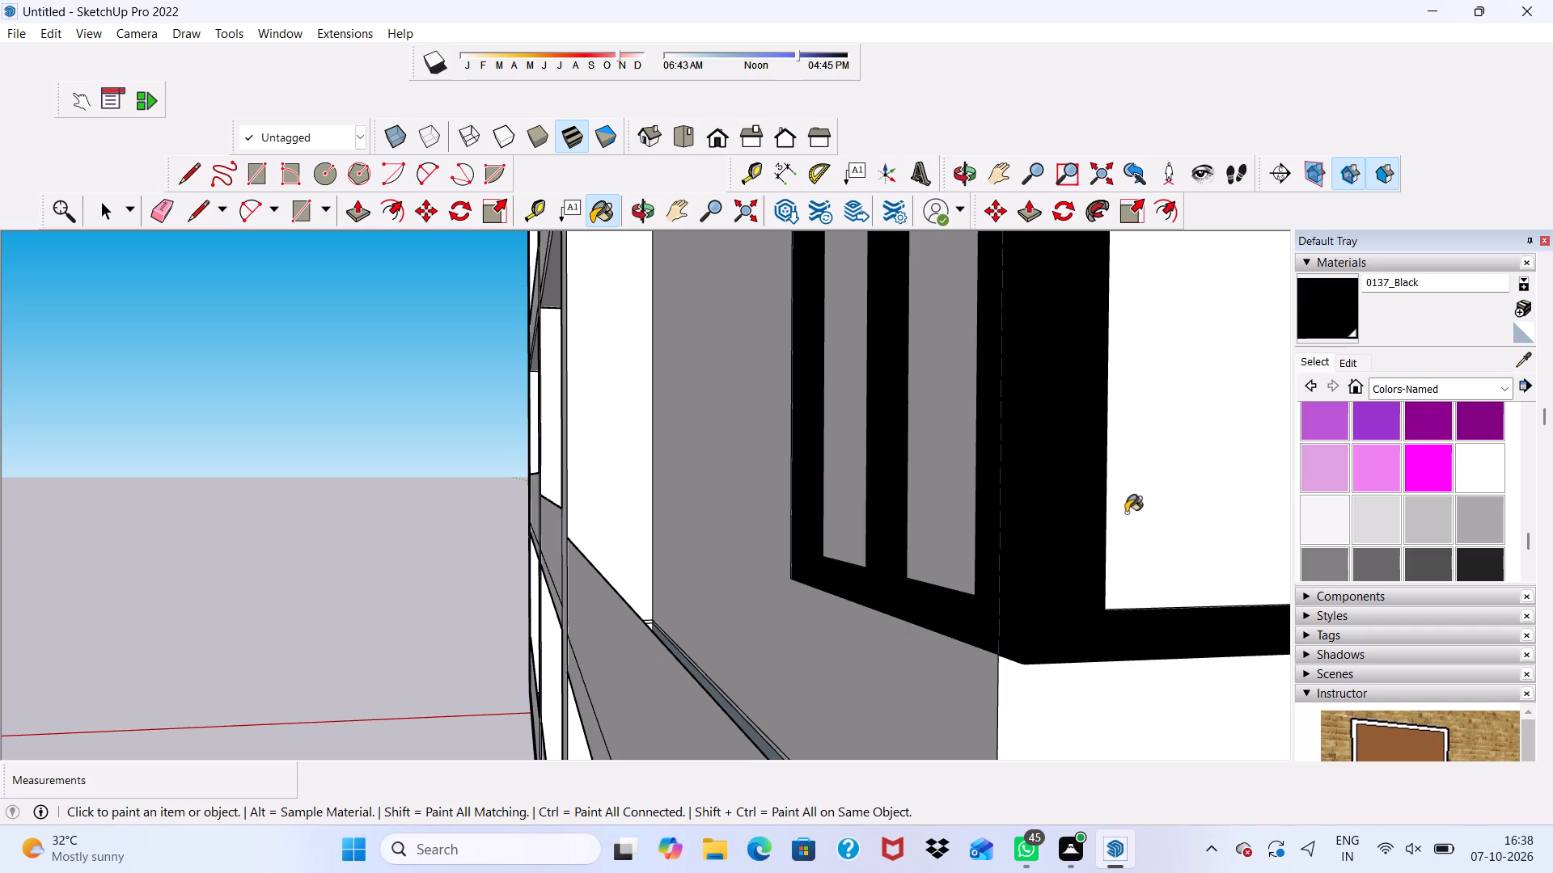
{"action": "scroll", "coordinate": [1039, 322], "scroll_direction": "down", "scroll_amount": 8}
{"action": "scroll", "coordinate": [1204, 330], "scroll_direction": "up", "scroll_amount": 5}
{"action": "scroll", "coordinate": [1208, 324], "scroll_direction": "down", "scroll_amount": 4}
Paint the mullion's other side and the left jamb's inner face of the side-facade window part 0137_Black.
{"action": "middle_click_drag", "start_coordinate": [1161, 424], "coordinate": [871, 676]}
{"action": "scroll", "coordinate": [1096, 514], "scroll_direction": "up", "scroll_amount": 2}
{"action": "scroll", "coordinate": [1030, 495], "scroll_direction": "down", "scroll_amount": 16}
{"action": "middle_click_drag", "start_coordinate": [1090, 460], "coordinate": [1127, 215]}
{"action": "scroll", "coordinate": [1132, 236], "scroll_direction": "up", "scroll_amount": 5}
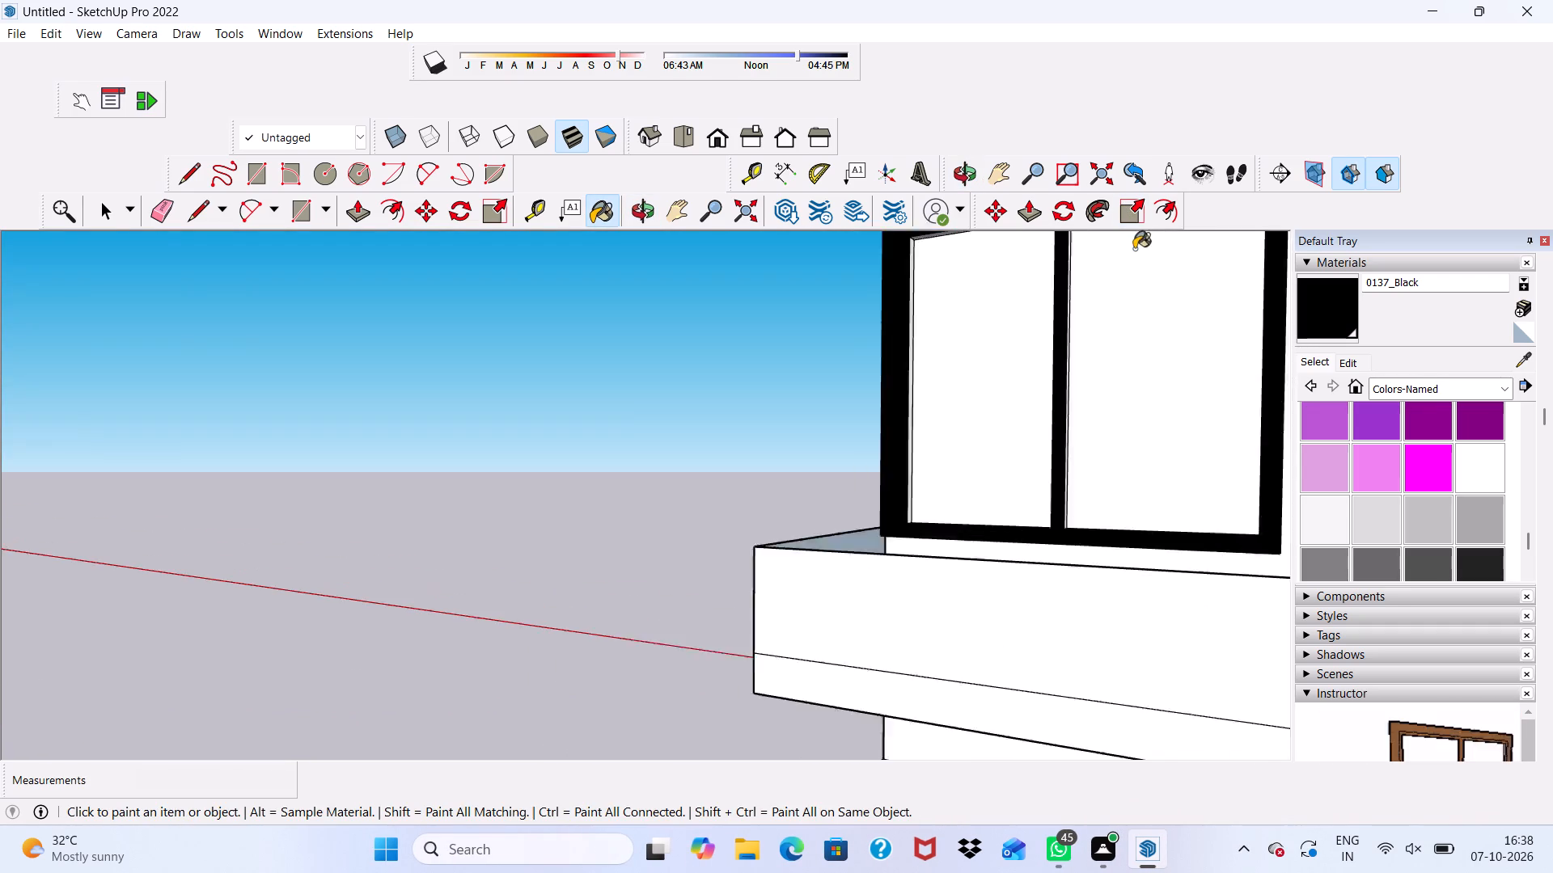
{"action": "scroll", "coordinate": [1134, 249], "scroll_direction": "up", "scroll_amount": 1}
{"action": "scroll", "coordinate": [1040, 726], "scroll_direction": "up", "scroll_amount": 5}
{"action": "scroll", "coordinate": [1099, 403], "scroll_direction": "up", "scroll_amount": 14}
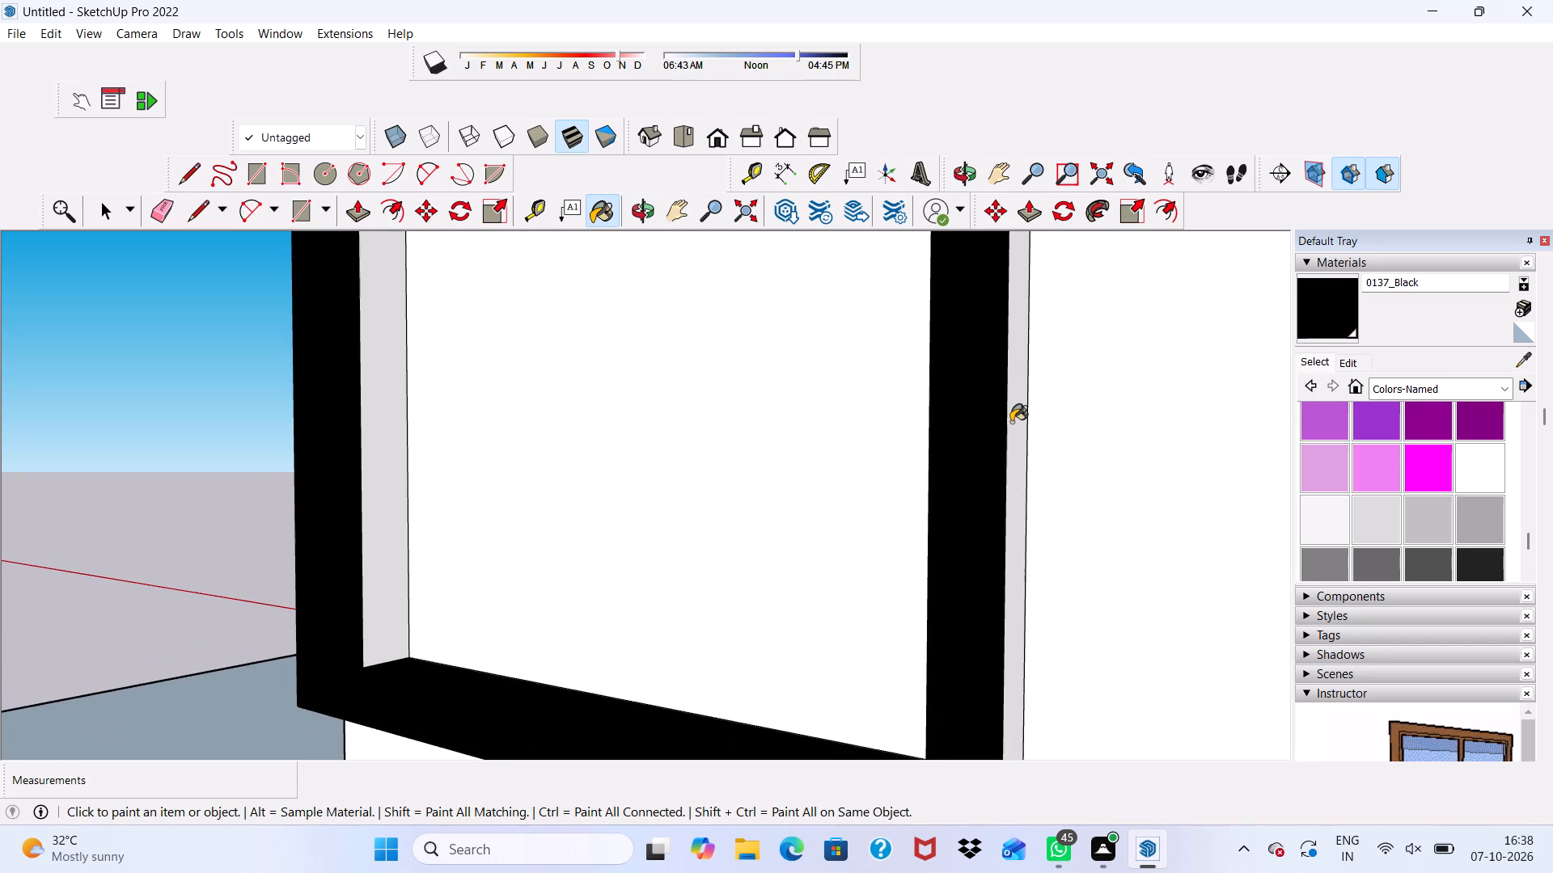
{"action": "scroll", "coordinate": [1012, 422], "scroll_direction": "up", "scroll_amount": 6}
{"action": "left_click", "coordinate": [1022, 434]}
{"action": "scroll", "coordinate": [984, 482], "scroll_direction": "down", "scroll_amount": 3}
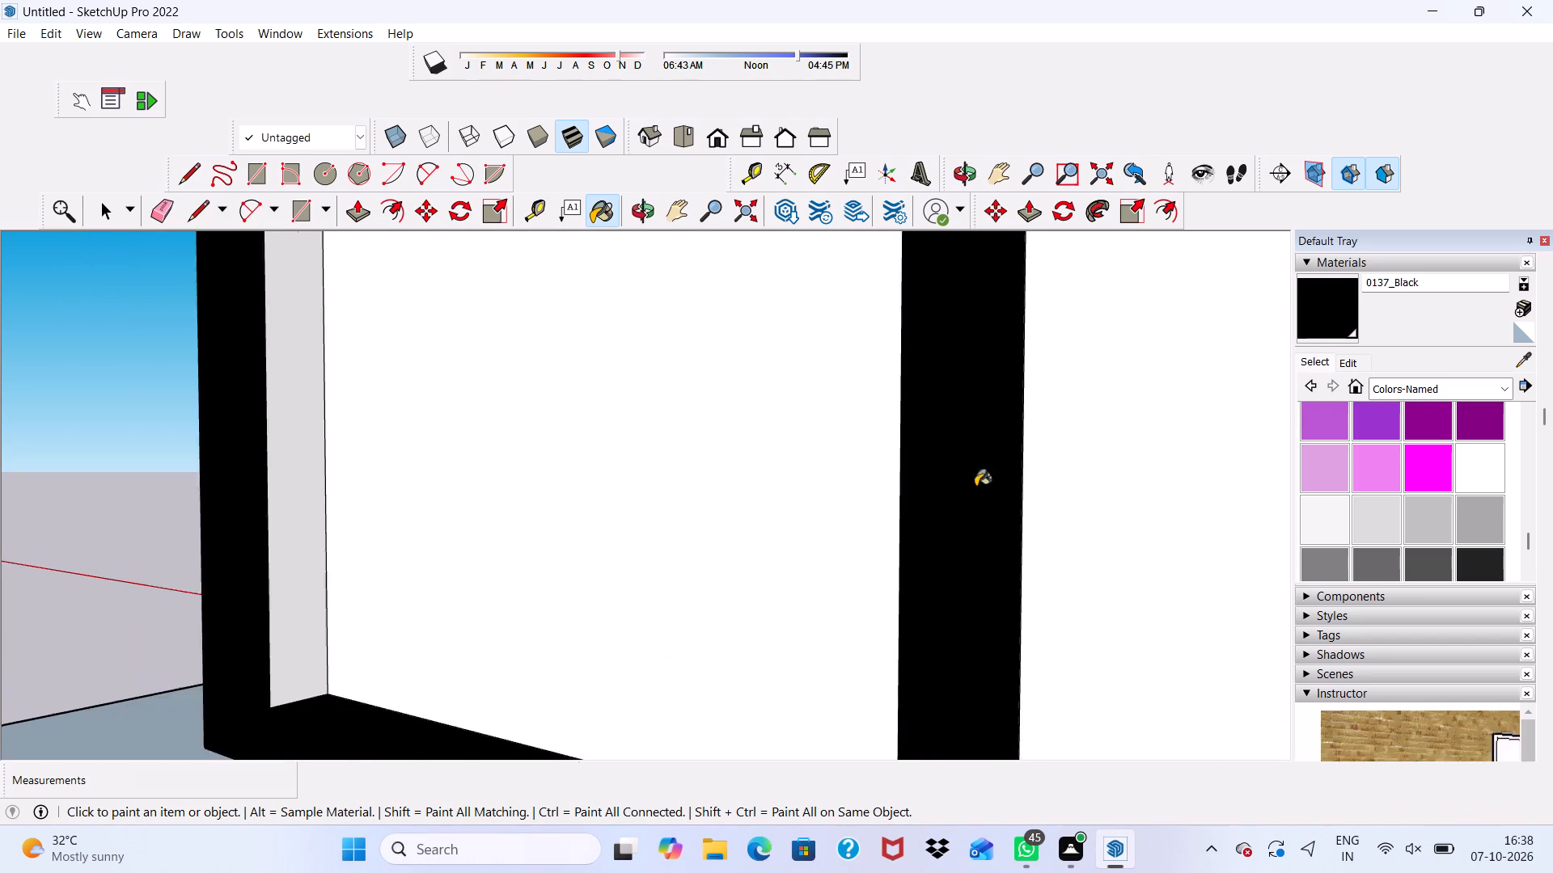
{"action": "scroll", "coordinate": [975, 487], "scroll_direction": "down", "scroll_amount": 5}
{"action": "middle_click_drag", "start_coordinate": [936, 480], "coordinate": [965, 547]}
{"action": "left_click", "coordinate": [404, 390]}
Paint the outer side face of the right jamb on the side-facade window frame 0137_Black.
{"action": "scroll", "coordinate": [525, 455], "scroll_direction": "down", "scroll_amount": 19}
{"action": "middle_click_drag", "start_coordinate": [748, 509], "coordinate": [717, 537]}
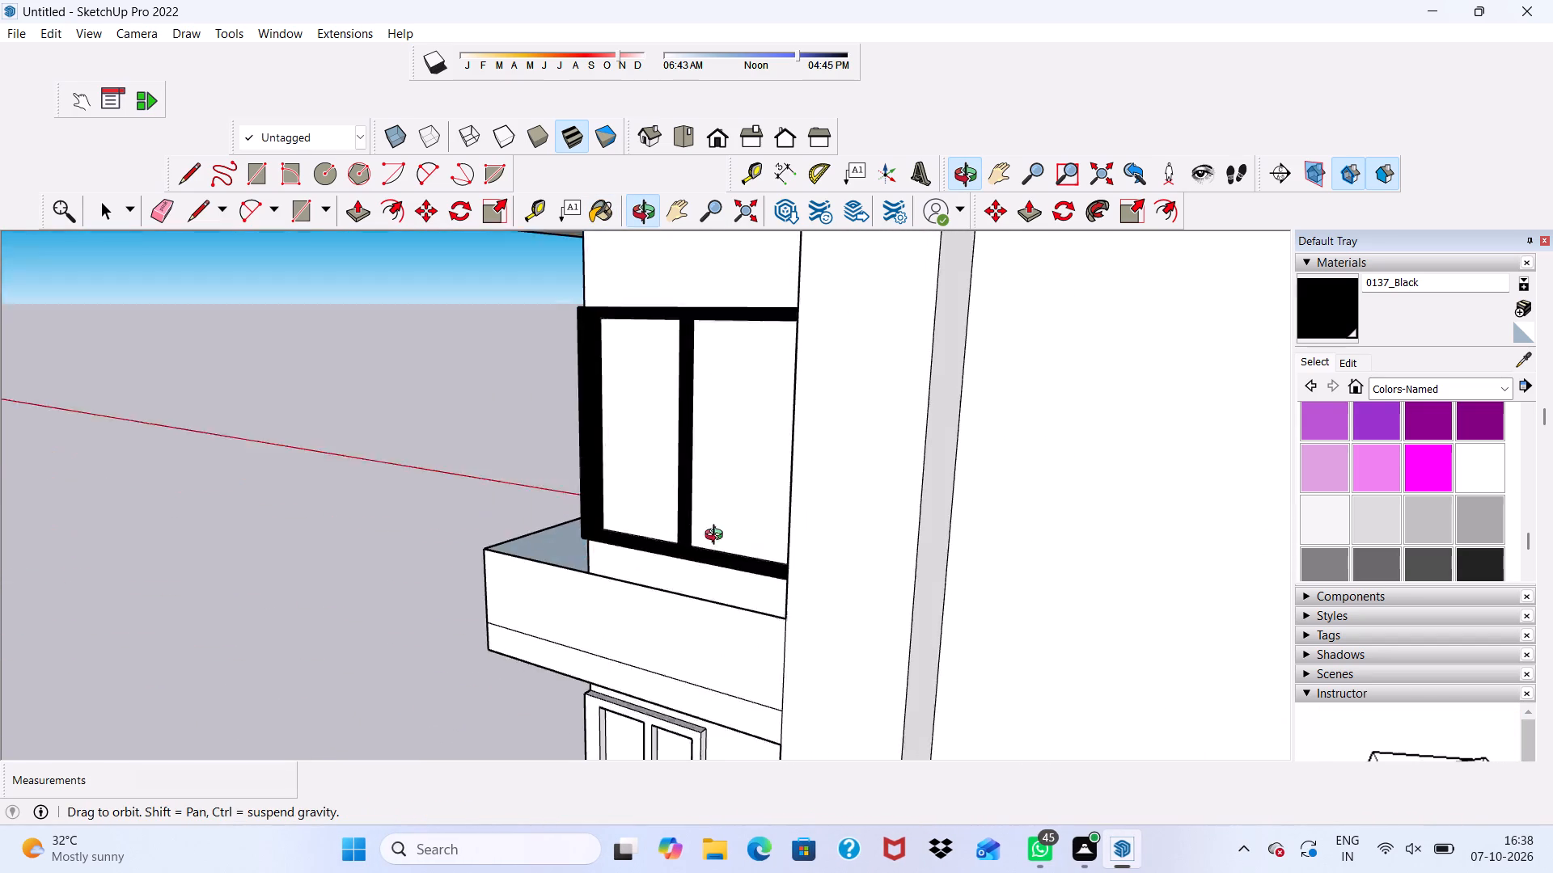
{"action": "middle_click_drag", "start_coordinate": [717, 537], "coordinate": [716, 539]}
{"action": "scroll", "coordinate": [662, 341], "scroll_direction": "up", "scroll_amount": 6}
{"action": "scroll", "coordinate": [794, 415], "scroll_direction": "up", "scroll_amount": 4}
{"action": "scroll", "coordinate": [1000, 386], "scroll_direction": "up", "scroll_amount": 1}
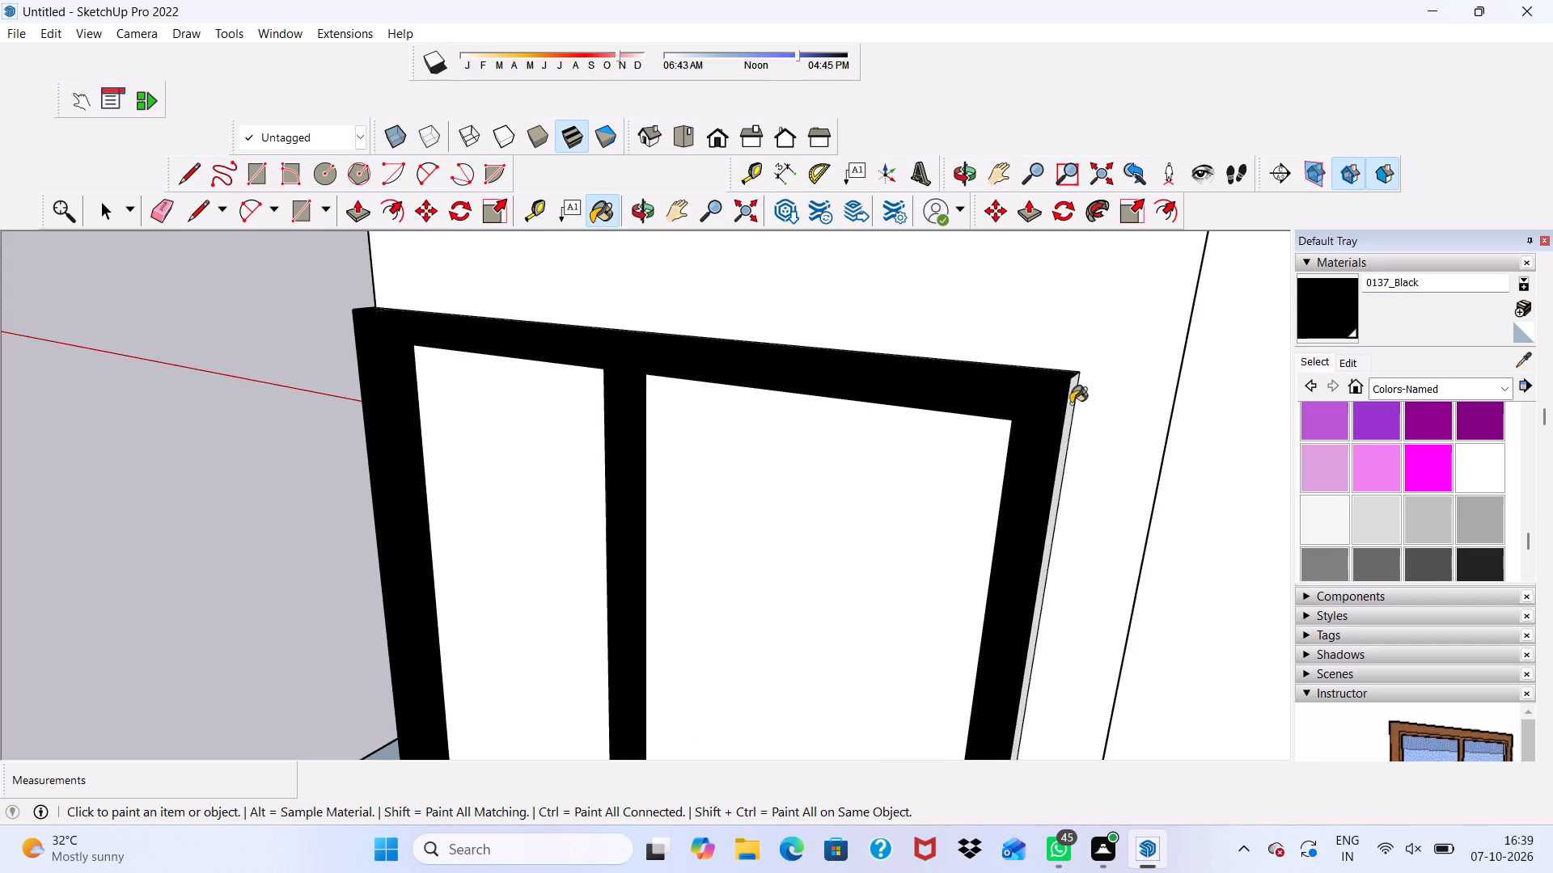
{"action": "left_click", "coordinate": [1071, 403]}
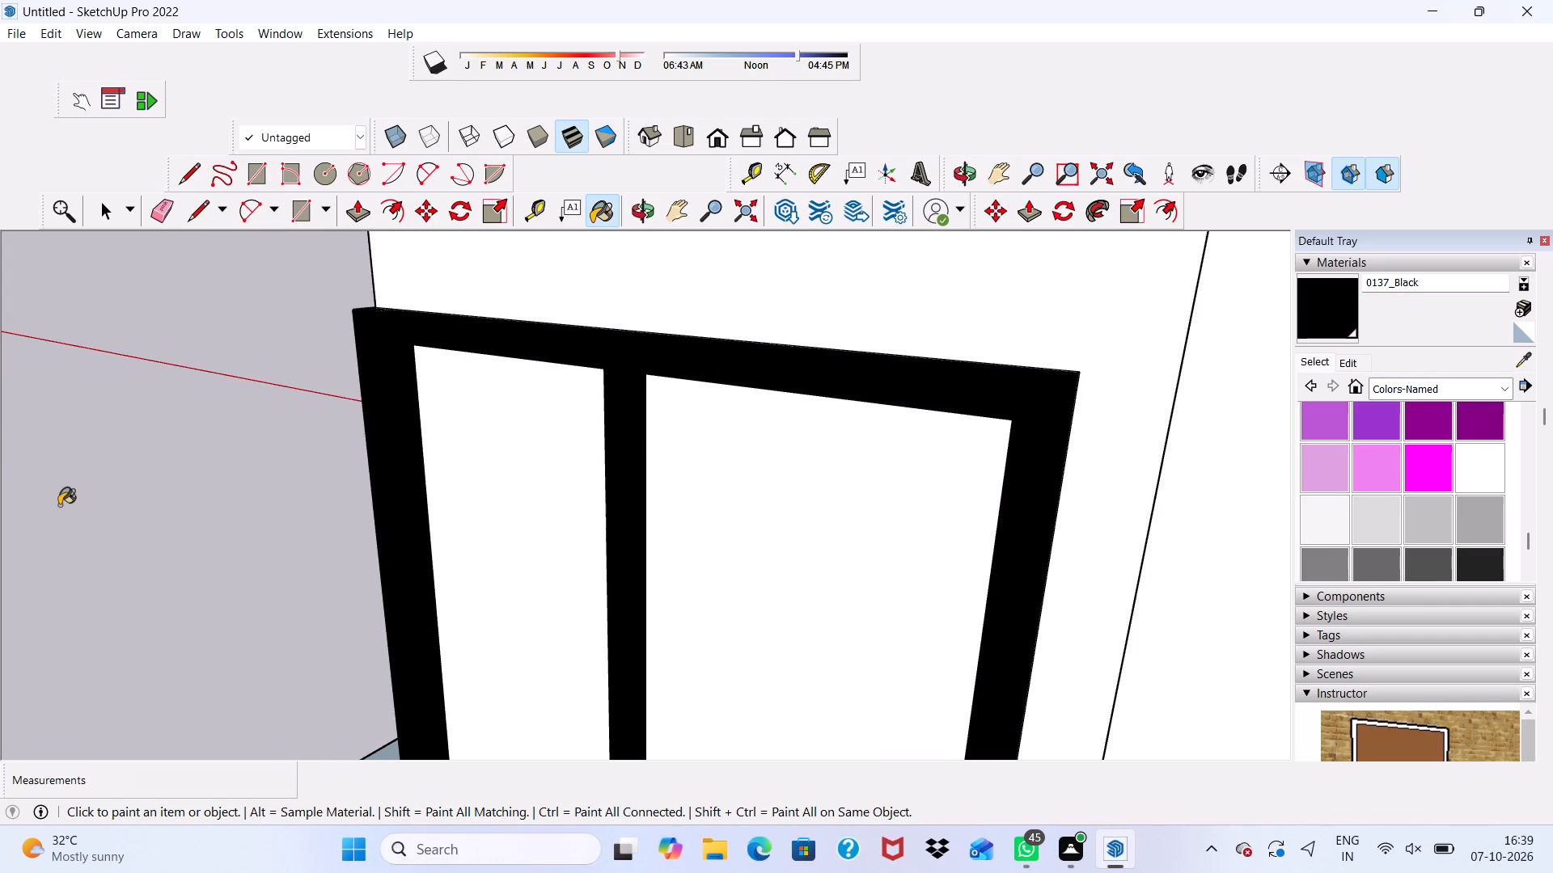
Examine the third bay's corner windows down to the lowest floor for window frames still unpainted.
{"action": "scroll", "coordinate": [417, 100], "scroll_direction": "down", "scroll_amount": 4}
{"action": "scroll", "coordinate": [474, 407], "scroll_direction": "down", "scroll_amount": 18}
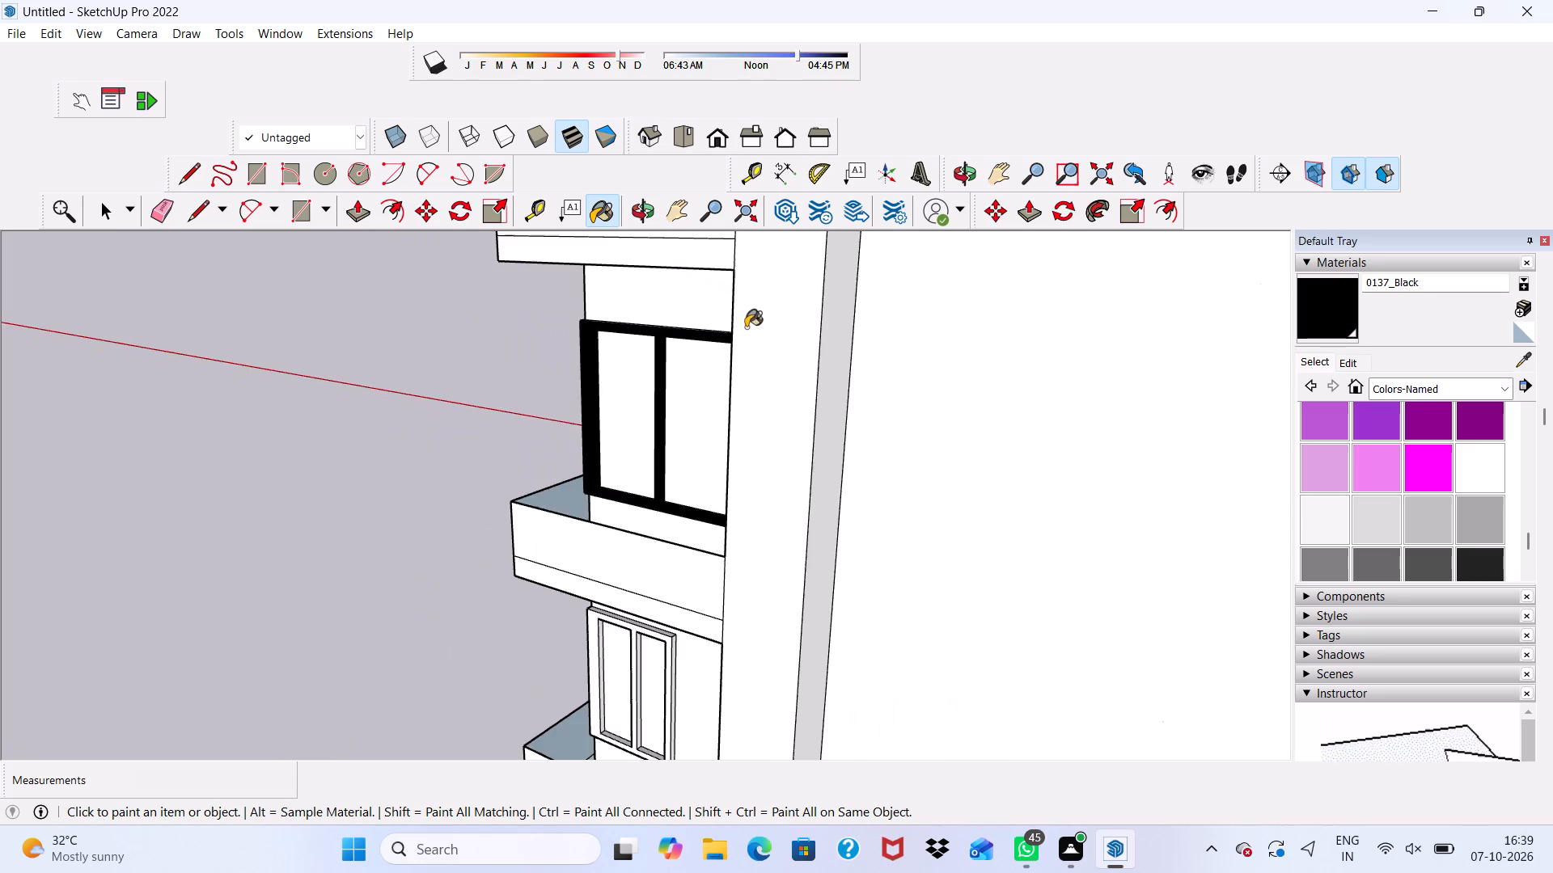
{"action": "scroll", "coordinate": [746, 327], "scroll_direction": "down", "scroll_amount": 4}
{"action": "middle_click_drag", "start_coordinate": [671, 428], "coordinate": [832, 333]}
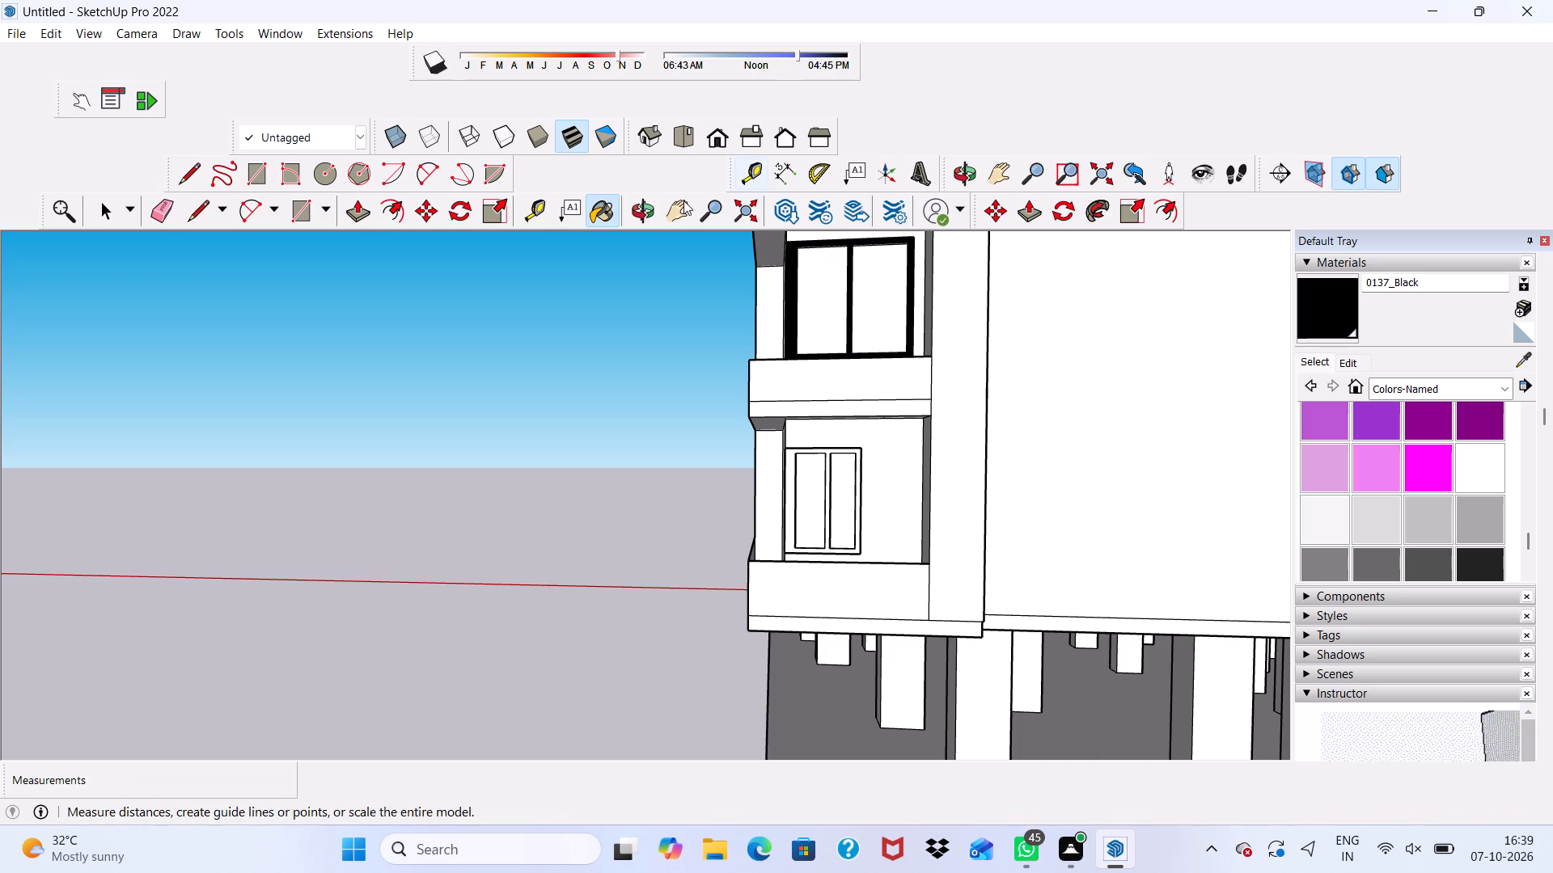
{"action": "scroll", "coordinate": [872, 403], "scroll_direction": "up", "scroll_amount": 5}
{"action": "middle_click_drag", "start_coordinate": [825, 297], "coordinate": [954, 556]}
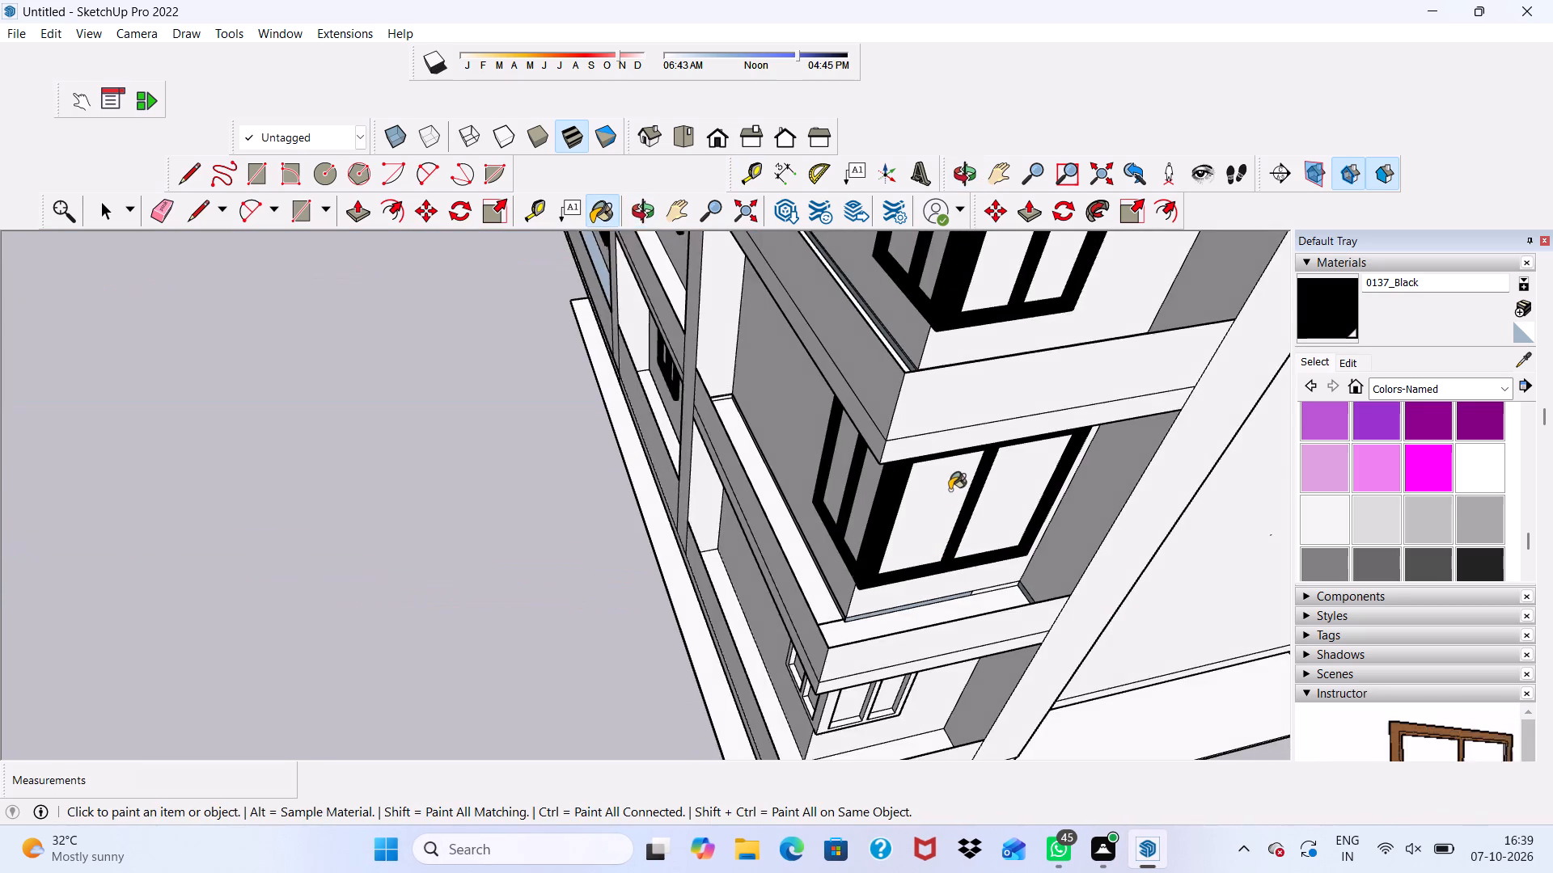
{"action": "scroll", "coordinate": [949, 487], "scroll_direction": "up", "scroll_amount": 9}
{"action": "scroll", "coordinate": [1115, 485], "scroll_direction": "down", "scroll_amount": 3}
{"action": "scroll", "coordinate": [1183, 331], "scroll_direction": "up", "scroll_amount": 1}
{"action": "scroll", "coordinate": [1107, 513], "scroll_direction": "down", "scroll_amount": 5}
{"action": "scroll", "coordinate": [1011, 551], "scroll_direction": "down", "scroll_amount": 3}
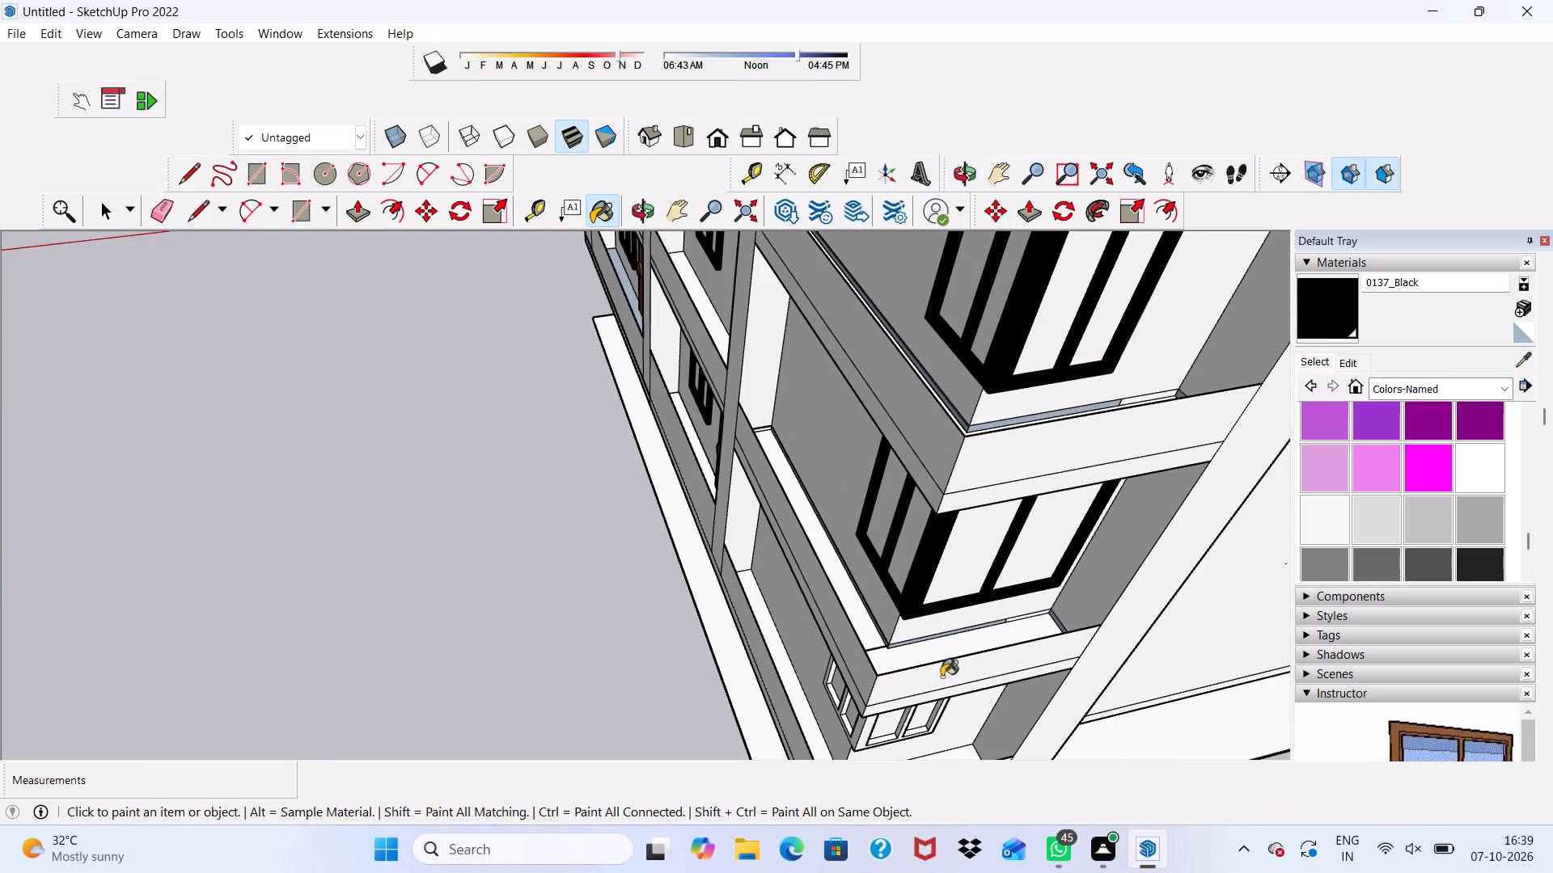
Paint the front face, top edge, mullion side and jamb's inner side of the third bay's lowest corner window frame 0137_Black.
{"action": "middle_click_drag", "start_coordinate": [942, 677], "coordinate": [971, 547]}
{"action": "scroll", "coordinate": [949, 657], "scroll_direction": "up", "scroll_amount": 6}
{"action": "scroll", "coordinate": [891, 604], "scroll_direction": "up", "scroll_amount": 2}
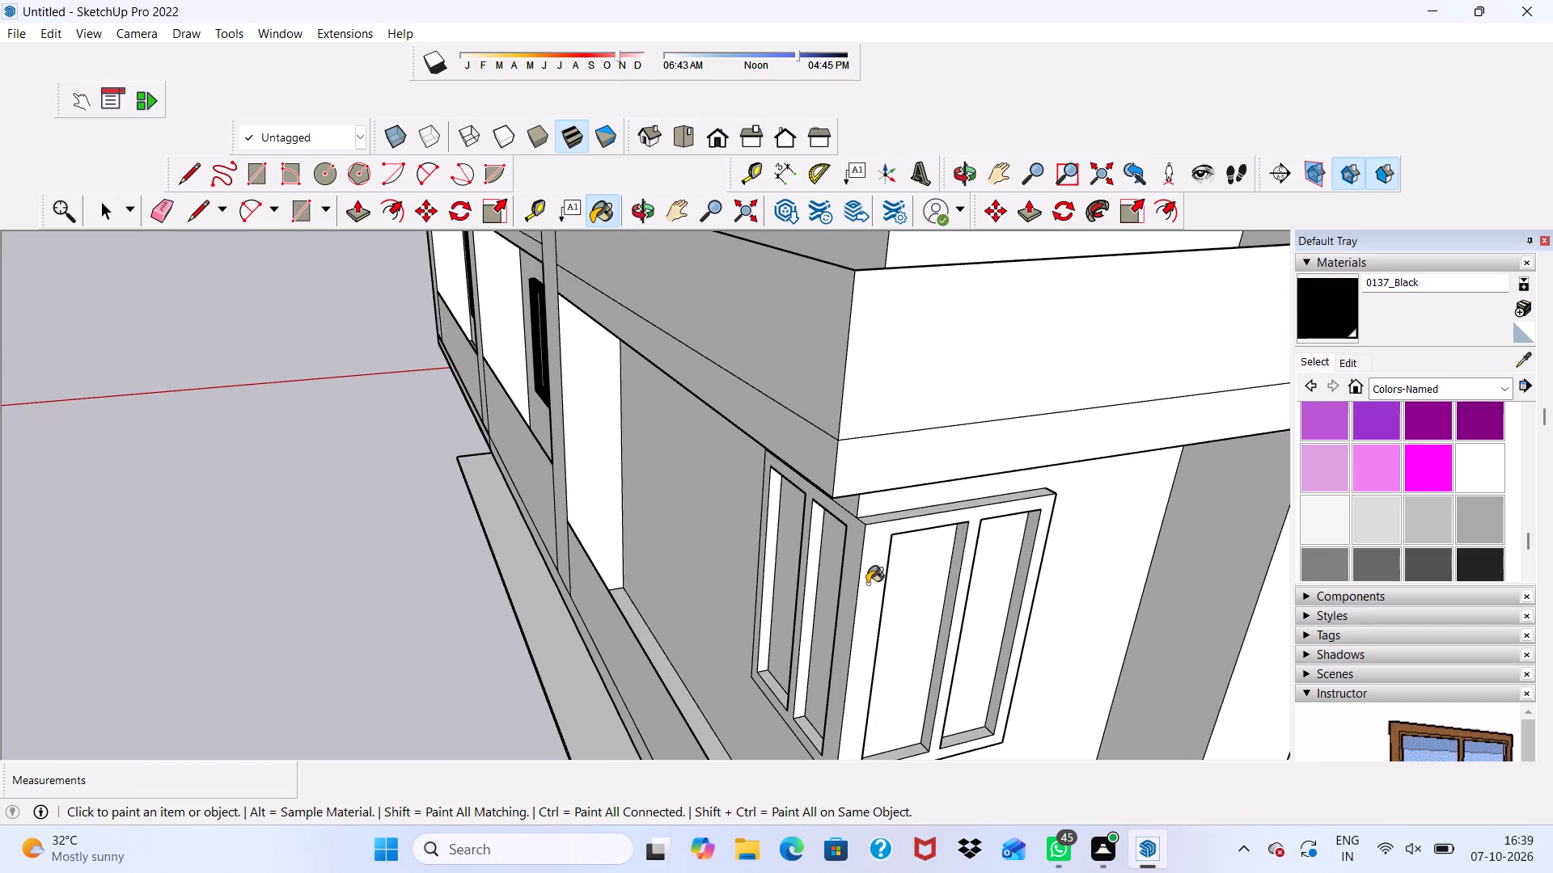
{"action": "left_click", "coordinate": [867, 584]}
{"action": "scroll", "coordinate": [892, 564], "scroll_direction": "up", "scroll_amount": 10}
{"action": "left_click", "coordinate": [952, 482]}
{"action": "scroll", "coordinate": [952, 518], "scroll_direction": "down", "scroll_amount": 3}
{"action": "scroll", "coordinate": [987, 565], "scroll_direction": "up", "scroll_amount": 3}
{"action": "left_click", "coordinate": [1026, 577]}
{"action": "left_click", "coordinate": [1204, 536]}
Paint the frame face and the inner mullion and jamb sides of the same window's part around the corner 0137_Black.
{"action": "scroll", "coordinate": [1204, 536], "scroll_direction": "down", "scroll_amount": 5}
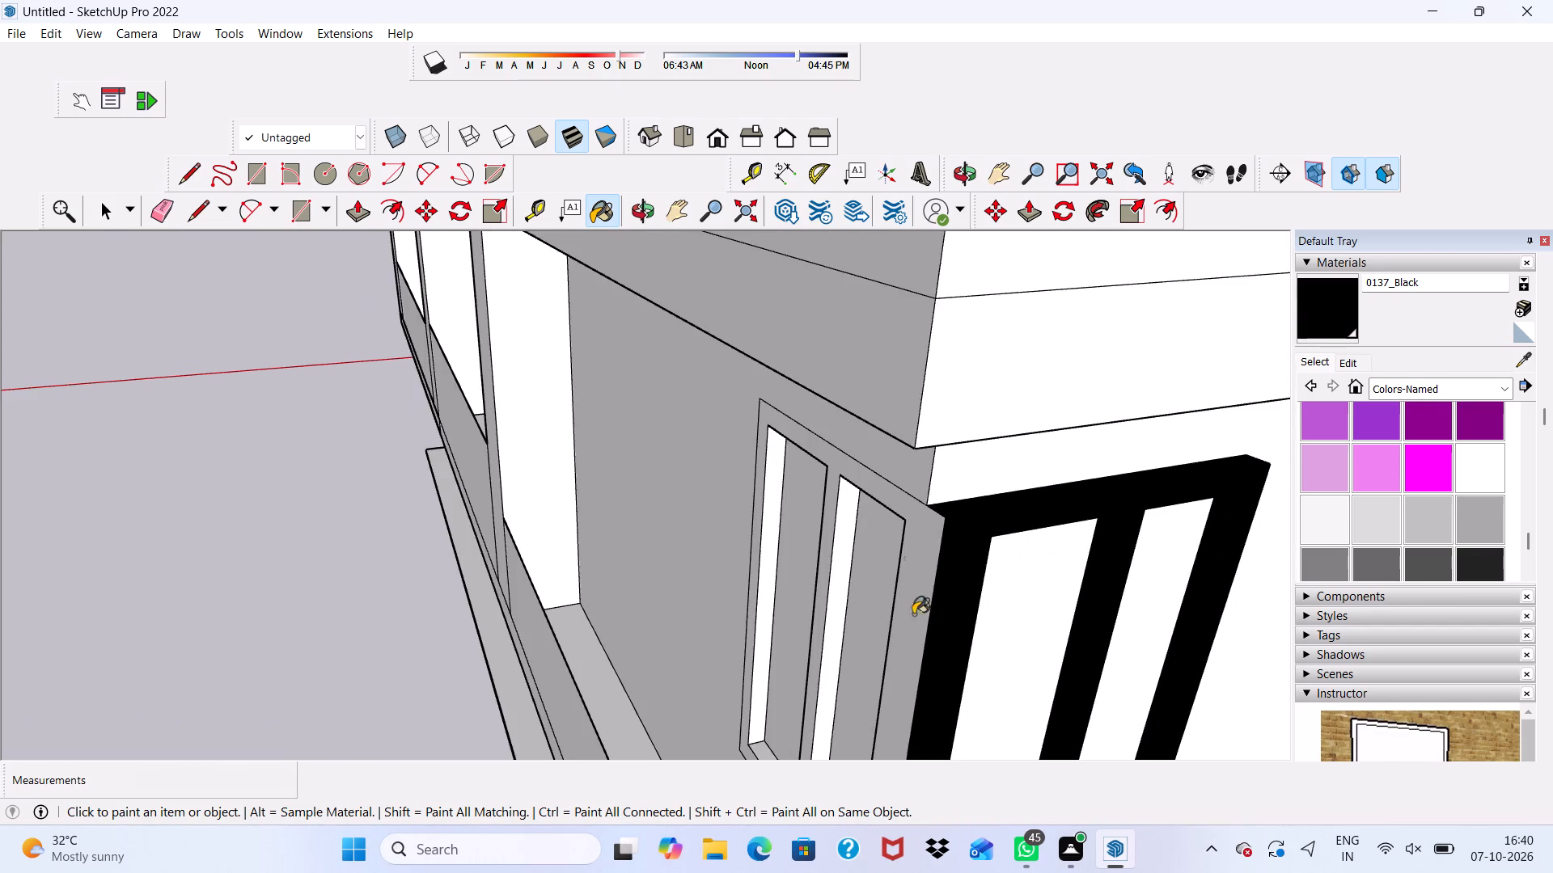
{"action": "scroll", "coordinate": [901, 531], "scroll_direction": "up", "scroll_amount": 4}
{"action": "left_click", "coordinate": [908, 525]}
{"action": "scroll", "coordinate": [862, 483], "scroll_direction": "up", "scroll_amount": 4}
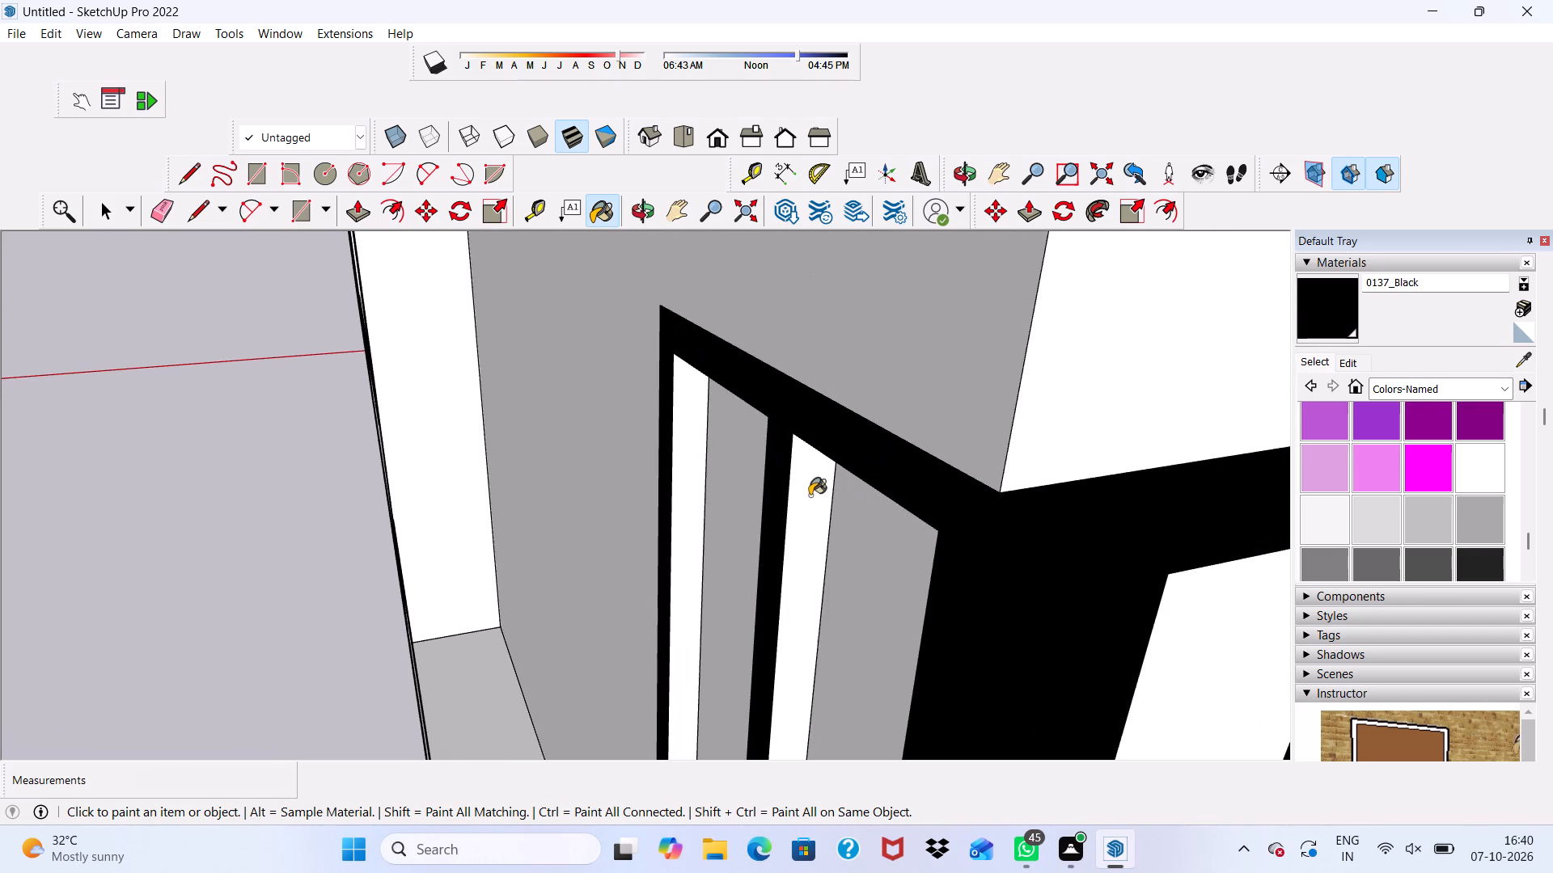
{"action": "left_click", "coordinate": [808, 494]}
{"action": "left_click", "coordinate": [682, 441]}
Paint the upward-facing faces of the bottom rail in both panes of the lowest corner window 0137_Black.
{"action": "scroll", "coordinate": [773, 449], "scroll_direction": "down", "scroll_amount": 4}
{"action": "middle_click_drag", "start_coordinate": [775, 462], "coordinate": [1107, 450]}
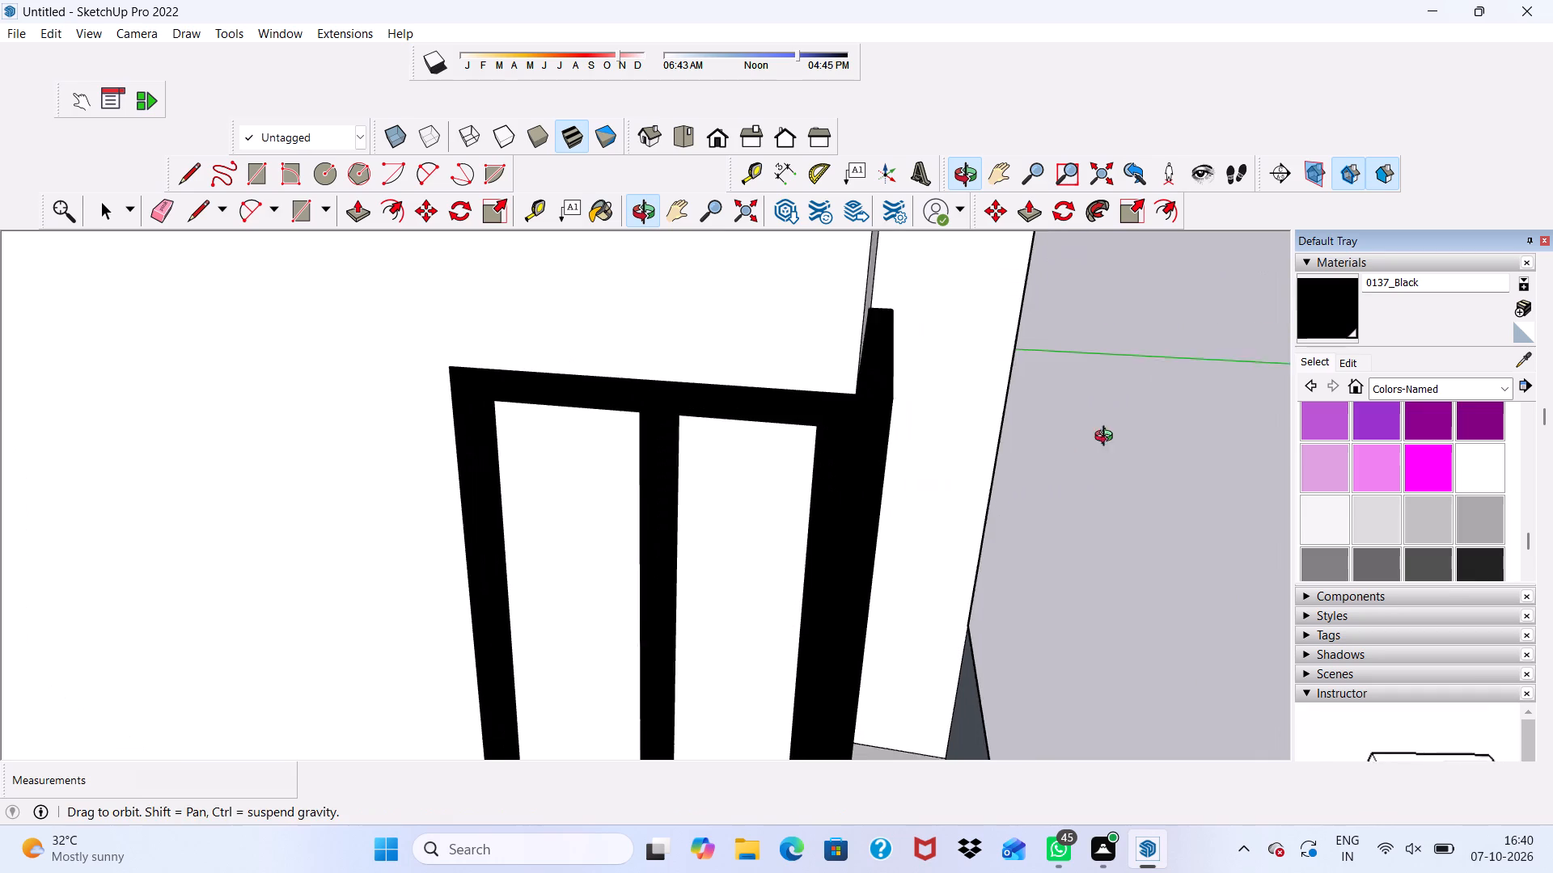
{"action": "scroll", "coordinate": [806, 465], "scroll_direction": "up", "scroll_amount": 1}
{"action": "scroll", "coordinate": [1064, 394], "scroll_direction": "down", "scroll_amount": 4}
{"action": "middle_click_drag", "start_coordinate": [1052, 399], "coordinate": [730, 381]}
{"action": "scroll", "coordinate": [611, 560], "scroll_direction": "up", "scroll_amount": 7}
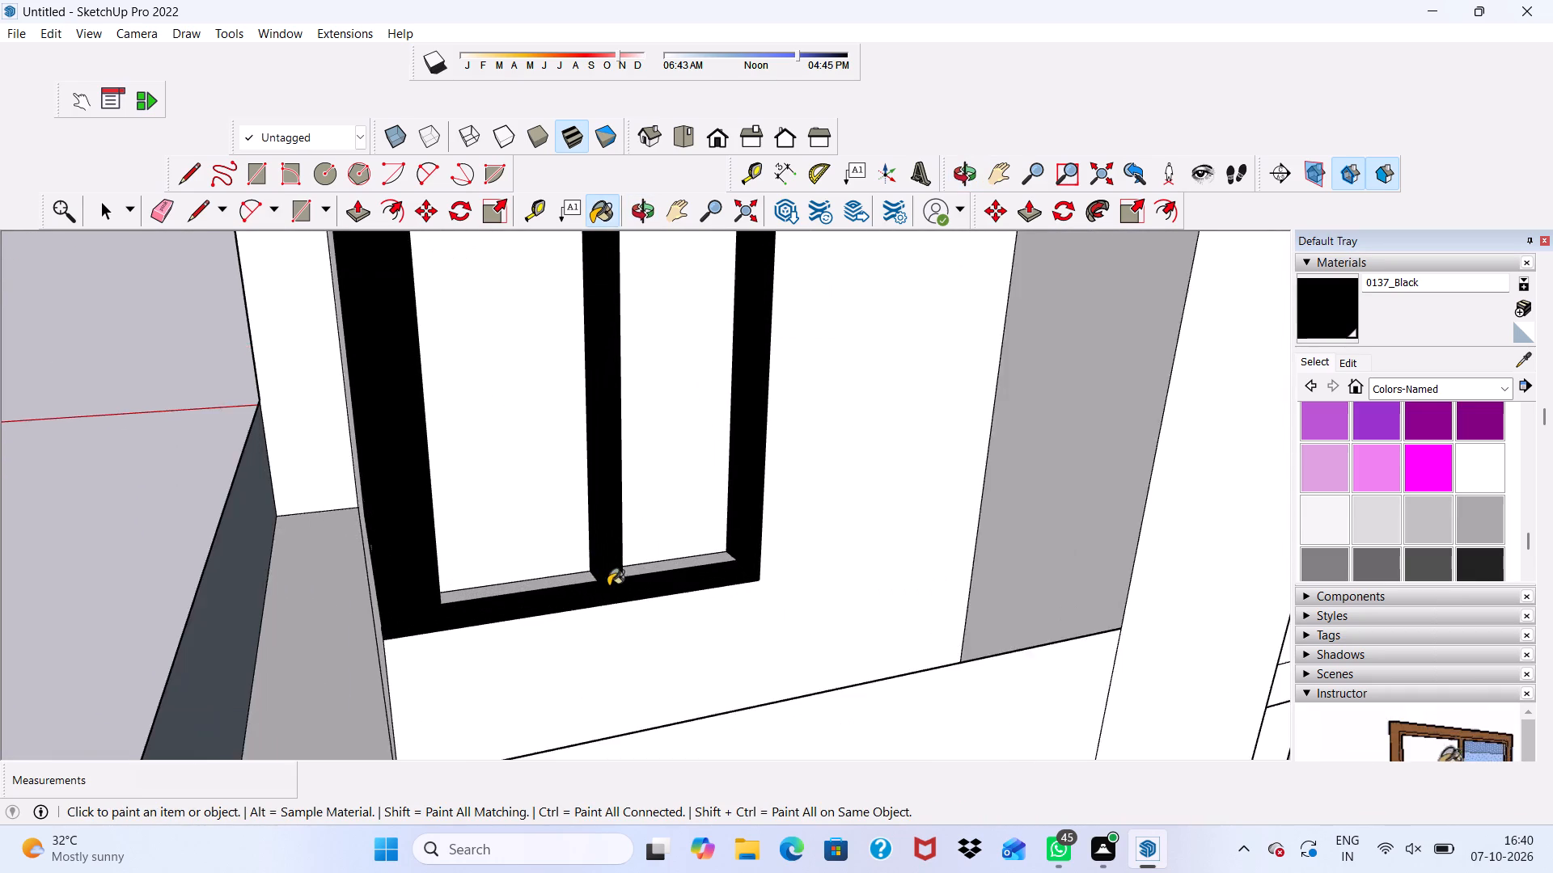
{"action": "scroll", "coordinate": [608, 586], "scroll_direction": "up", "scroll_amount": 5}
{"action": "left_click", "coordinate": [573, 580]}
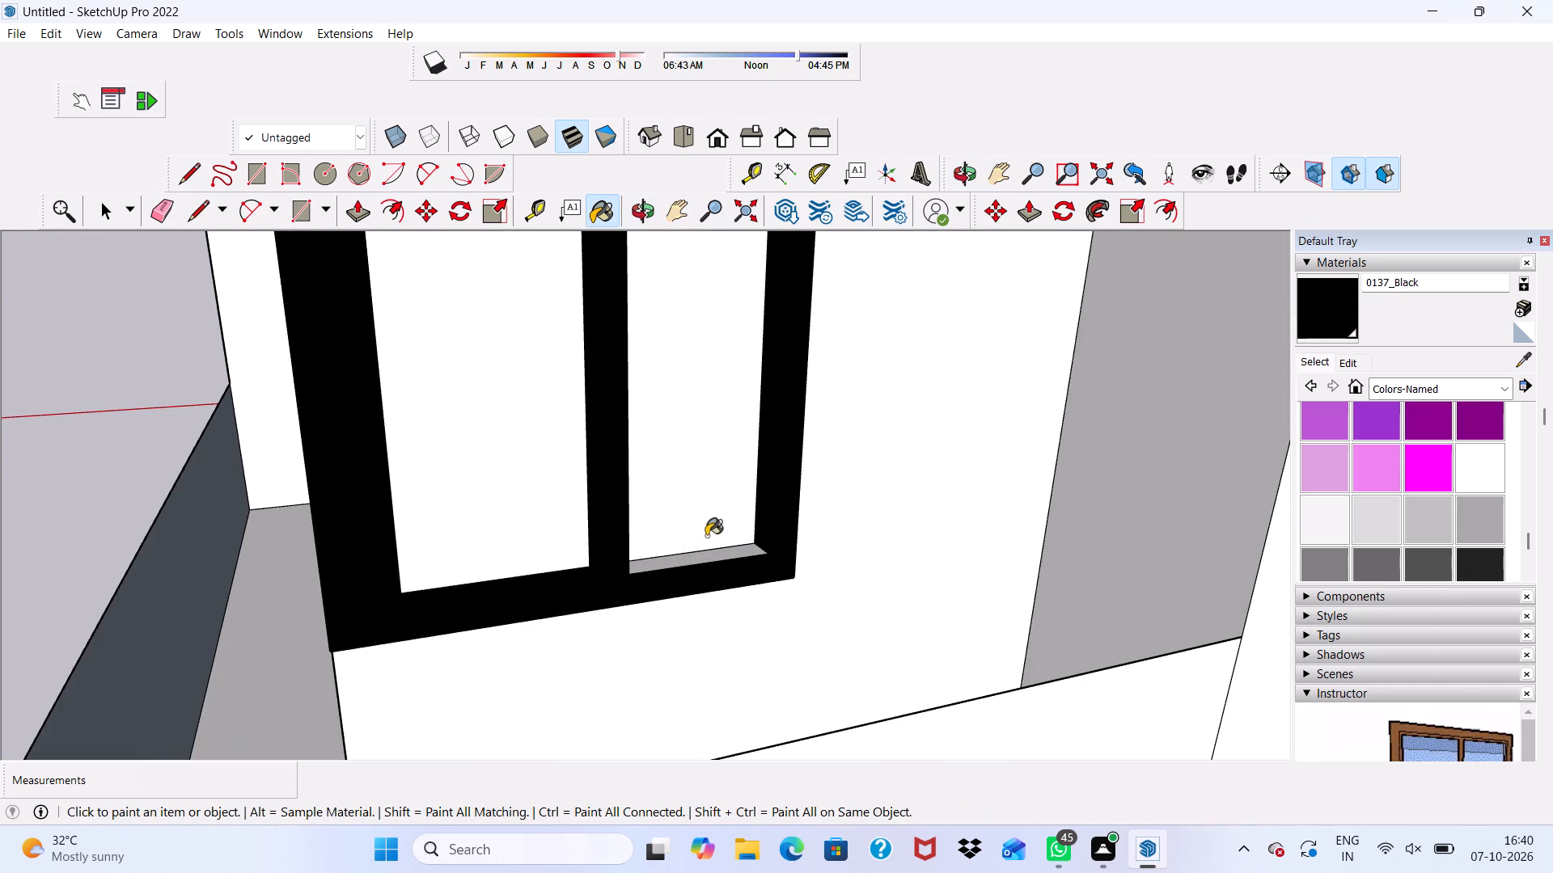
{"action": "left_click", "coordinate": [722, 557]}
Paint the undersides of the top rail above both panes of the lowest corner window 0137_Black.
{"action": "scroll", "coordinate": [721, 550], "scroll_direction": "down", "scroll_amount": 12}
{"action": "middle_click_drag", "start_coordinate": [743, 527], "coordinate": [743, 526]}
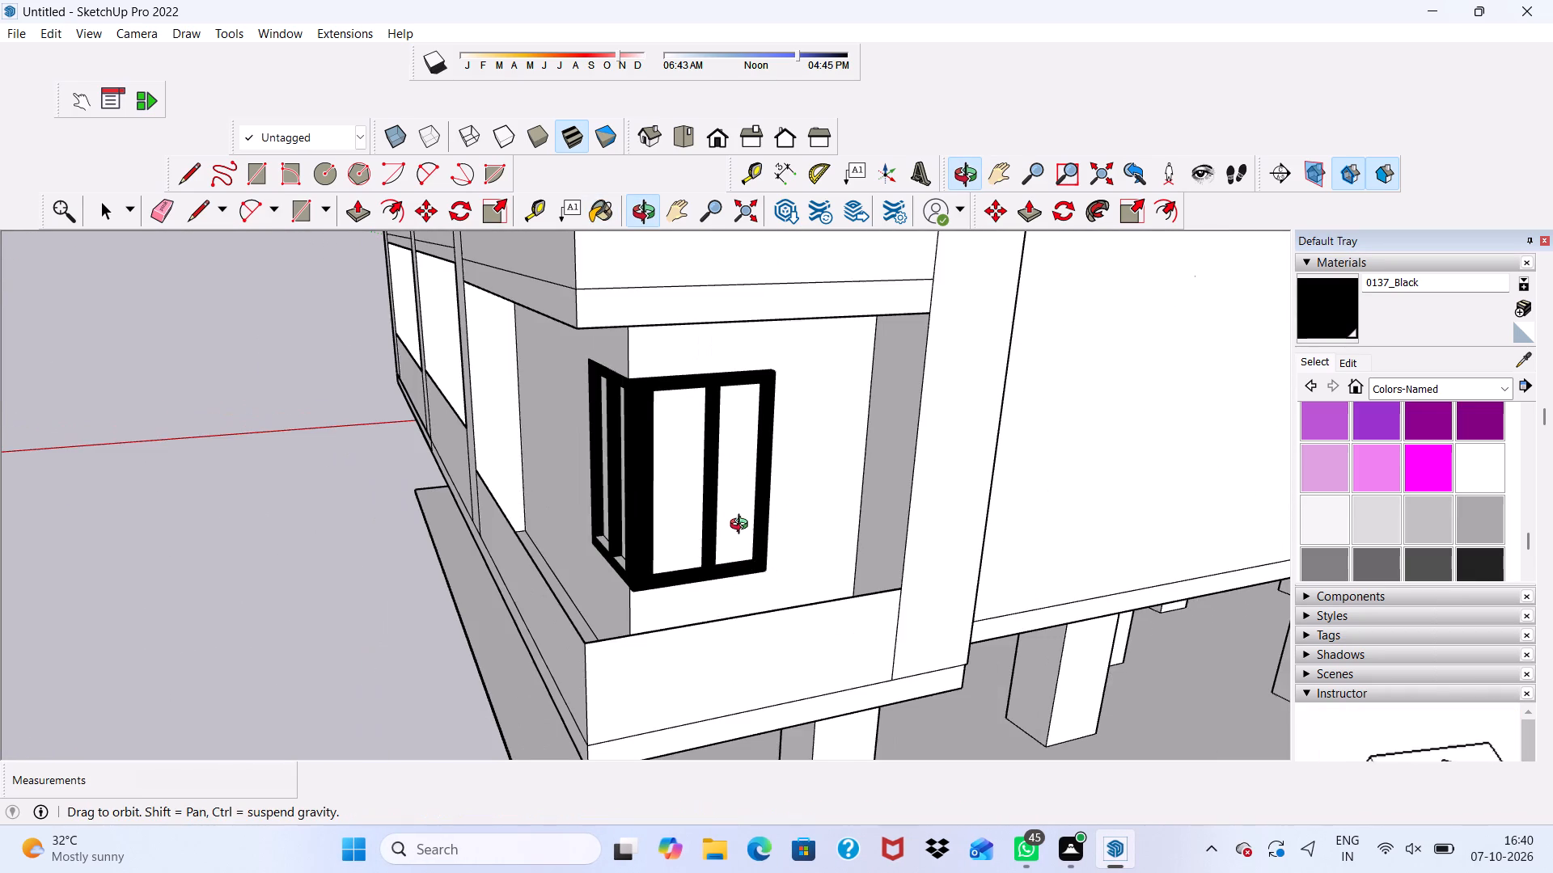
{"action": "middle_click_drag", "start_coordinate": [743, 526], "coordinate": [726, 339]}
{"action": "scroll", "coordinate": [690, 225], "scroll_direction": "up", "scroll_amount": 10}
{"action": "scroll", "coordinate": [744, 310], "scroll_direction": "down", "scroll_amount": 6}
{"action": "scroll", "coordinate": [717, 276], "scroll_direction": "up", "scroll_amount": 12}
{"action": "left_click", "coordinate": [708, 327]}
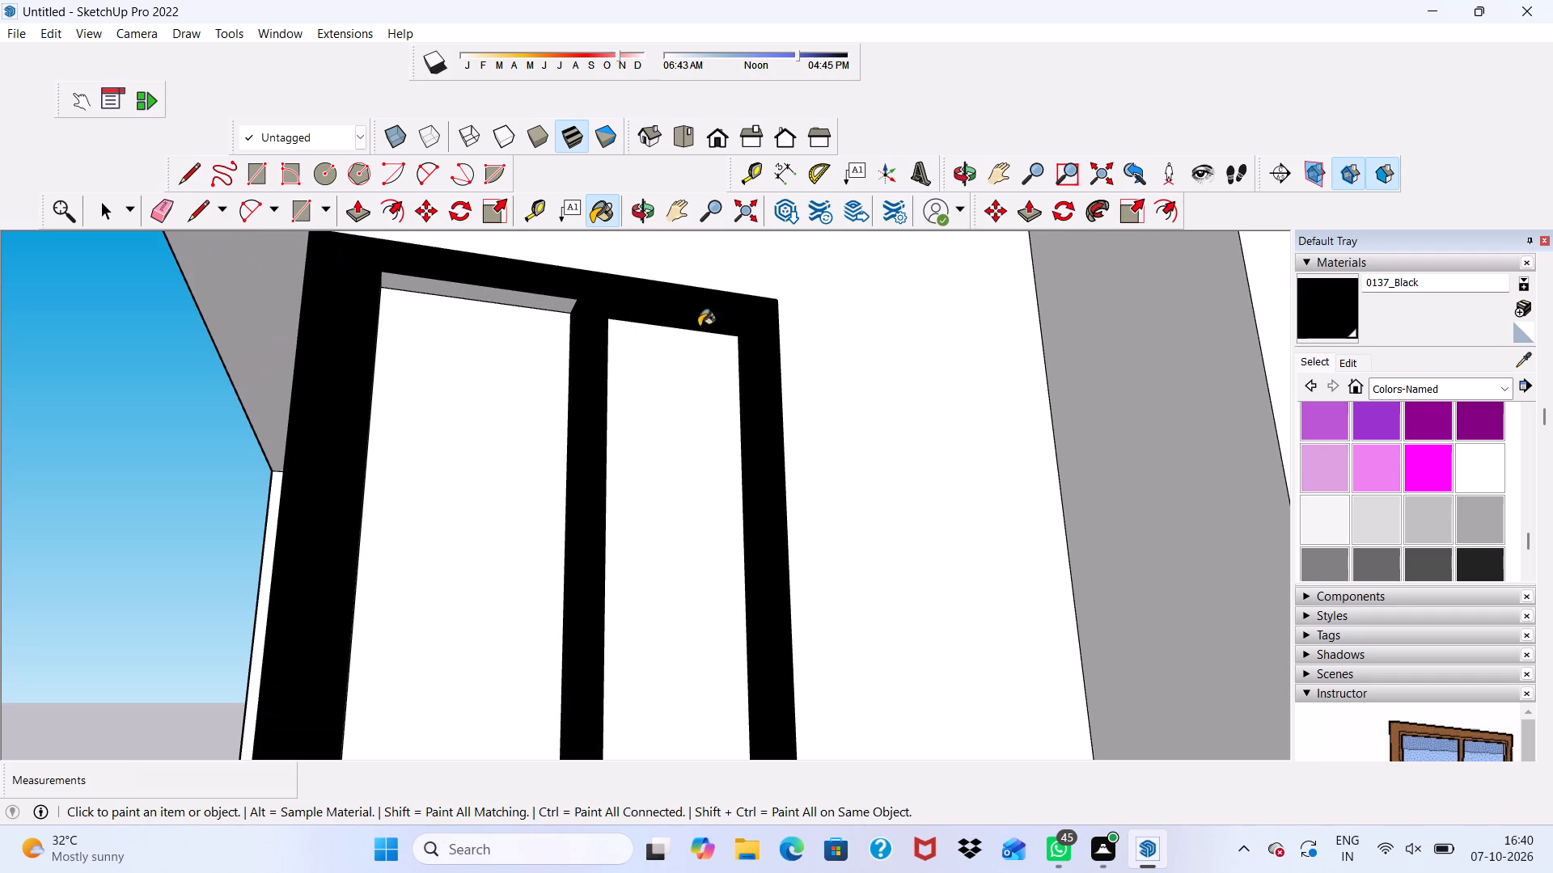
{"action": "left_click", "coordinate": [540, 302]}
Examine the building's other facades for window frames still unpainted.
{"action": "scroll", "coordinate": [608, 358], "scroll_direction": "down", "scroll_amount": 16}
{"action": "middle_click_drag", "start_coordinate": [652, 520], "coordinate": [655, 519]}
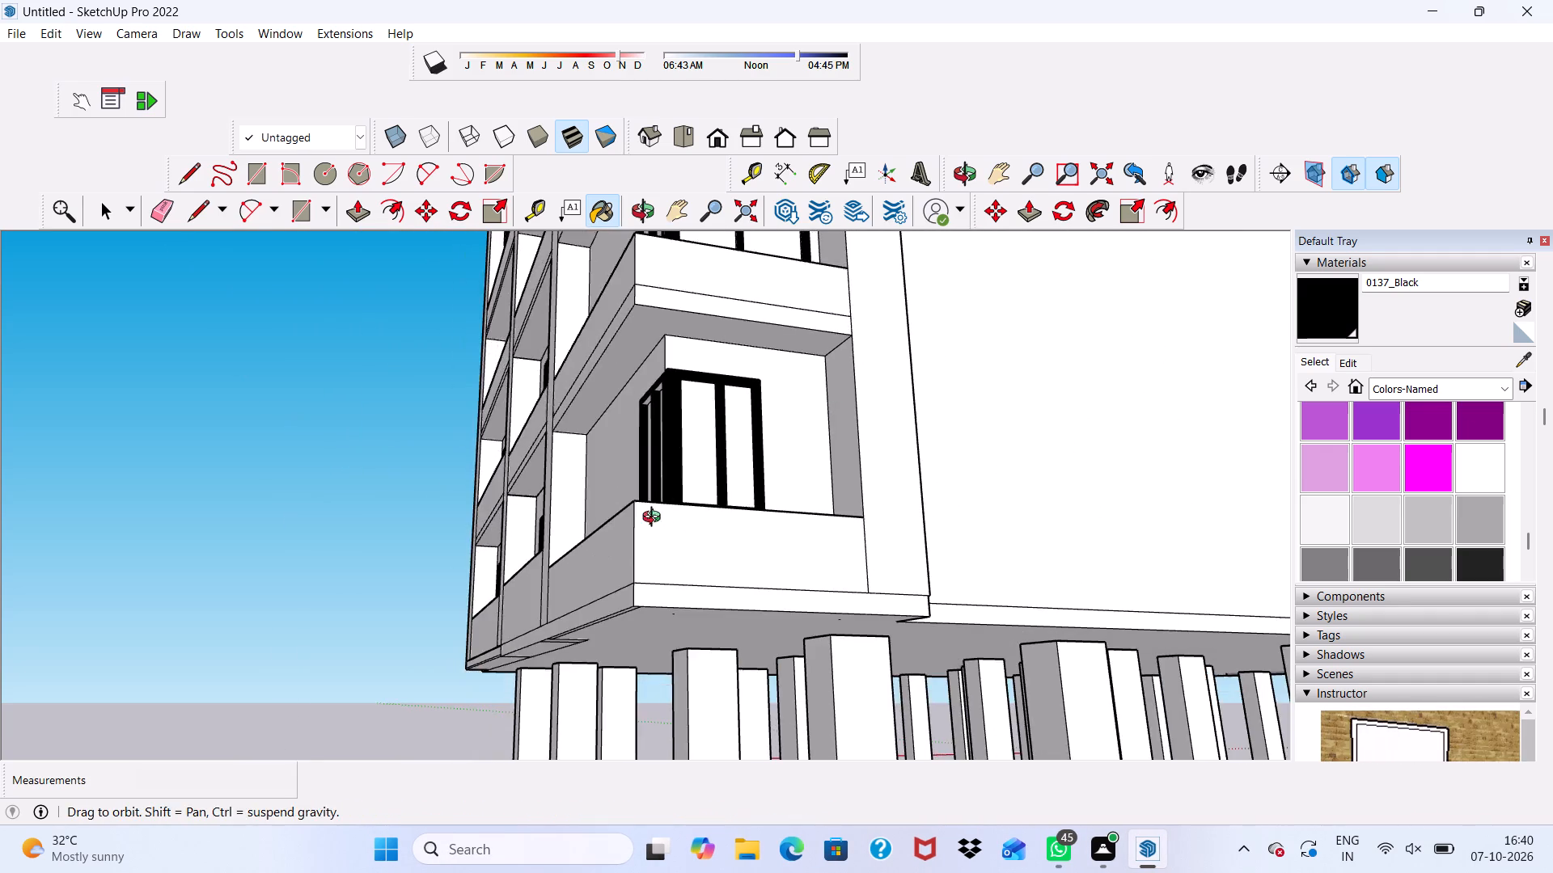
{"action": "middle_click_drag", "start_coordinate": [655, 519], "coordinate": [931, 568]}
{"action": "scroll", "coordinate": [519, 537], "scroll_direction": "down", "scroll_amount": 11}
{"action": "scroll", "coordinate": [430, 380], "scroll_direction": "down", "scroll_amount": 4}
{"action": "middle_click_drag", "start_coordinate": [444, 404], "coordinate": [697, 456]}
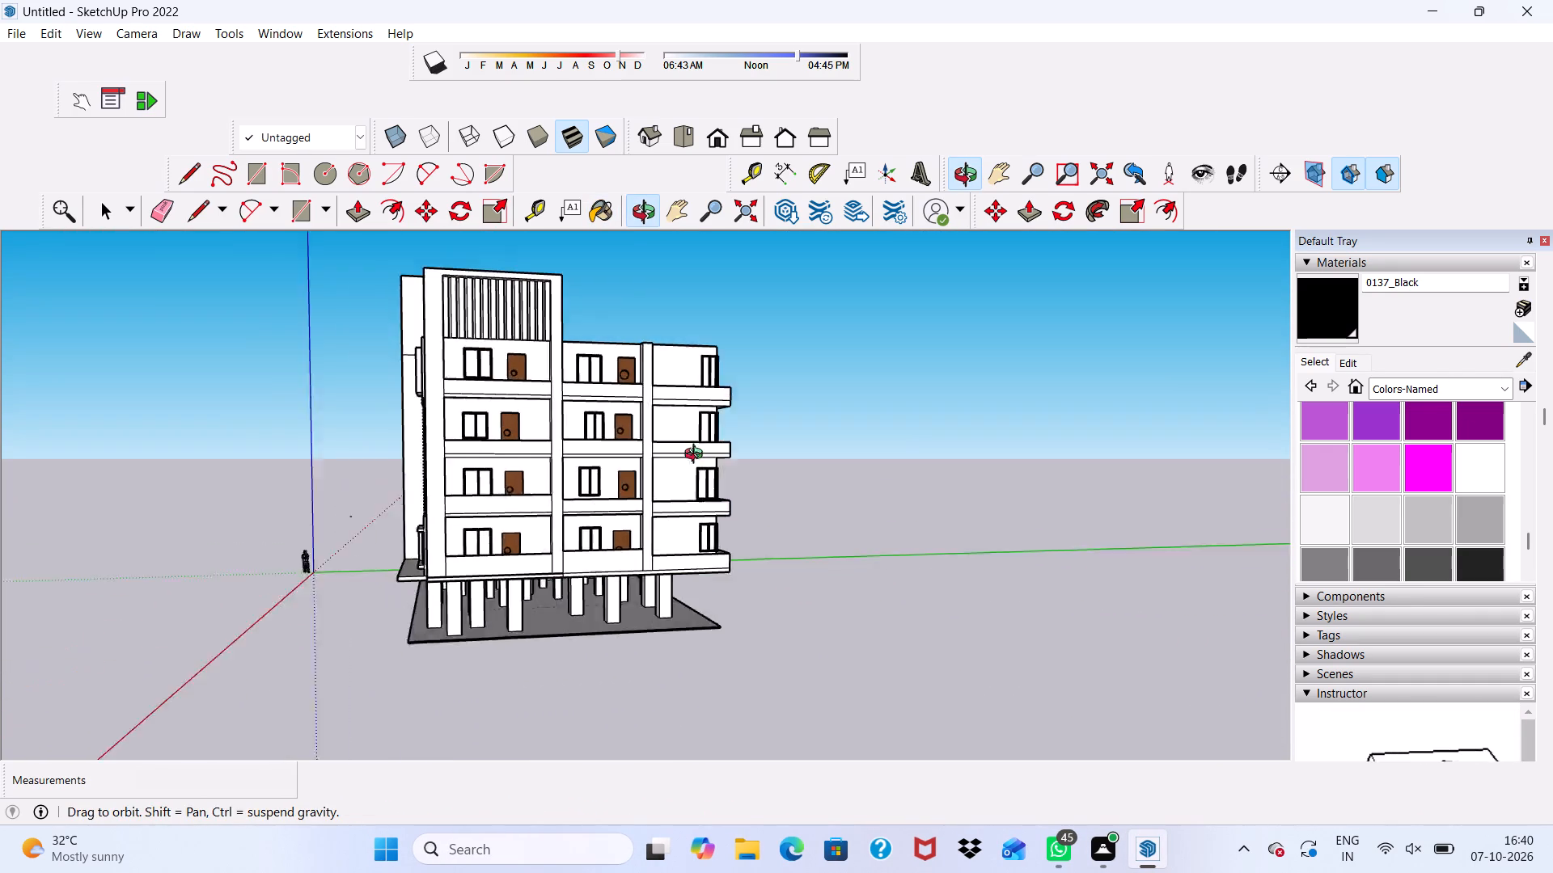
{"action": "middle_click_drag", "start_coordinate": [697, 456], "coordinate": [811, 470]}
{"action": "scroll", "coordinate": [469, 417], "scroll_direction": "up", "scroll_amount": 6}
{"action": "middle_click_drag", "start_coordinate": [532, 436], "coordinate": [836, 394]}
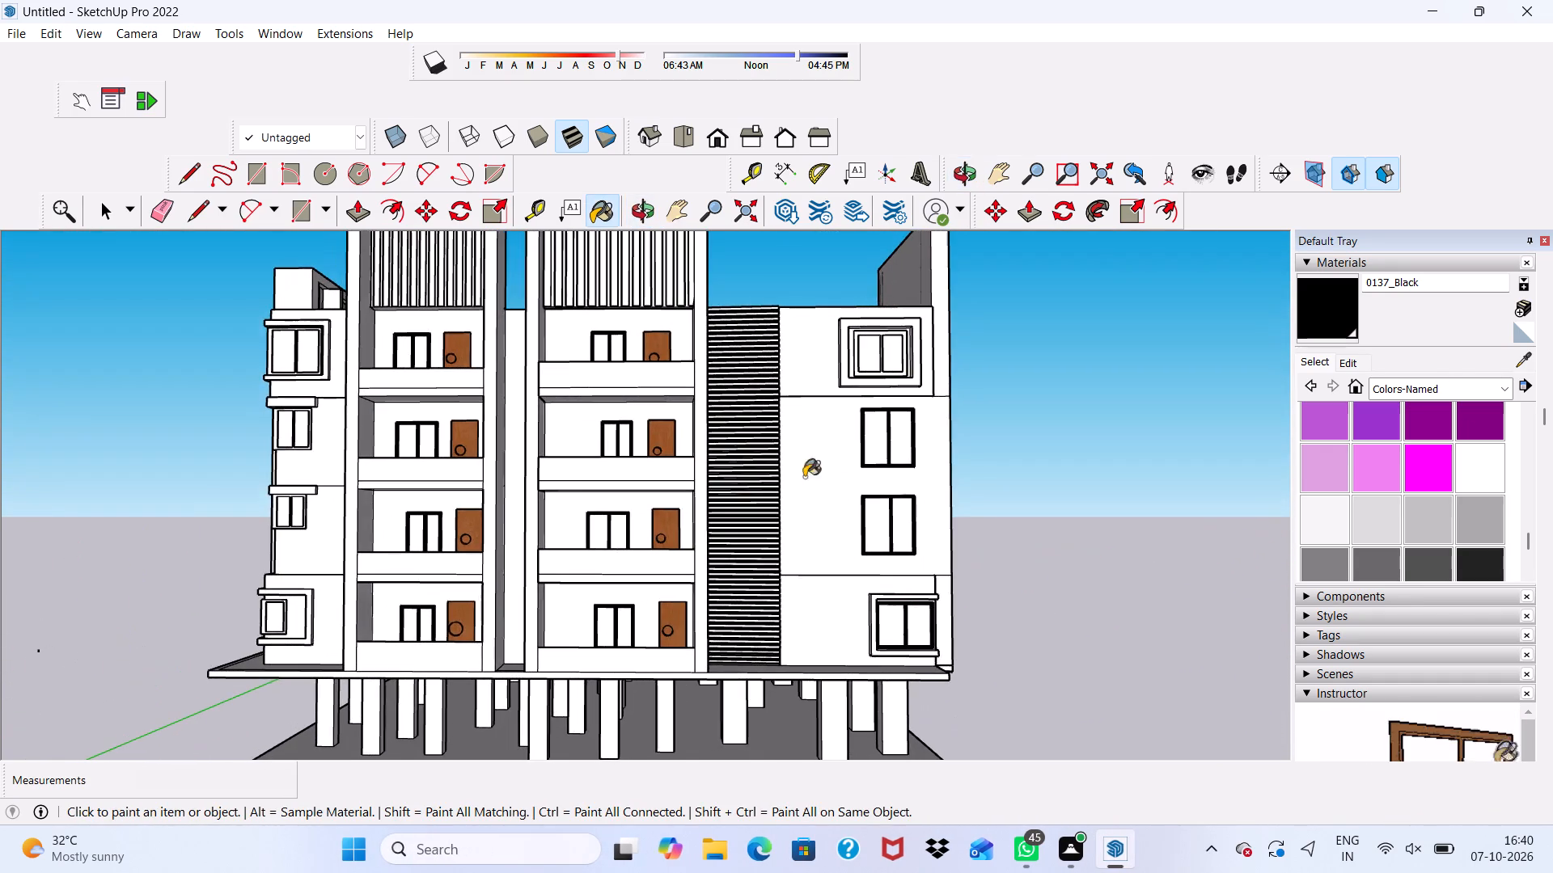
{"action": "scroll", "coordinate": [373, 496], "scroll_direction": "up", "scroll_amount": 5}
{"action": "scroll", "coordinate": [341, 487], "scroll_direction": "down", "scroll_amount": 1}
{"action": "middle_click_drag", "start_coordinate": [341, 487], "coordinate": [736, 466]}
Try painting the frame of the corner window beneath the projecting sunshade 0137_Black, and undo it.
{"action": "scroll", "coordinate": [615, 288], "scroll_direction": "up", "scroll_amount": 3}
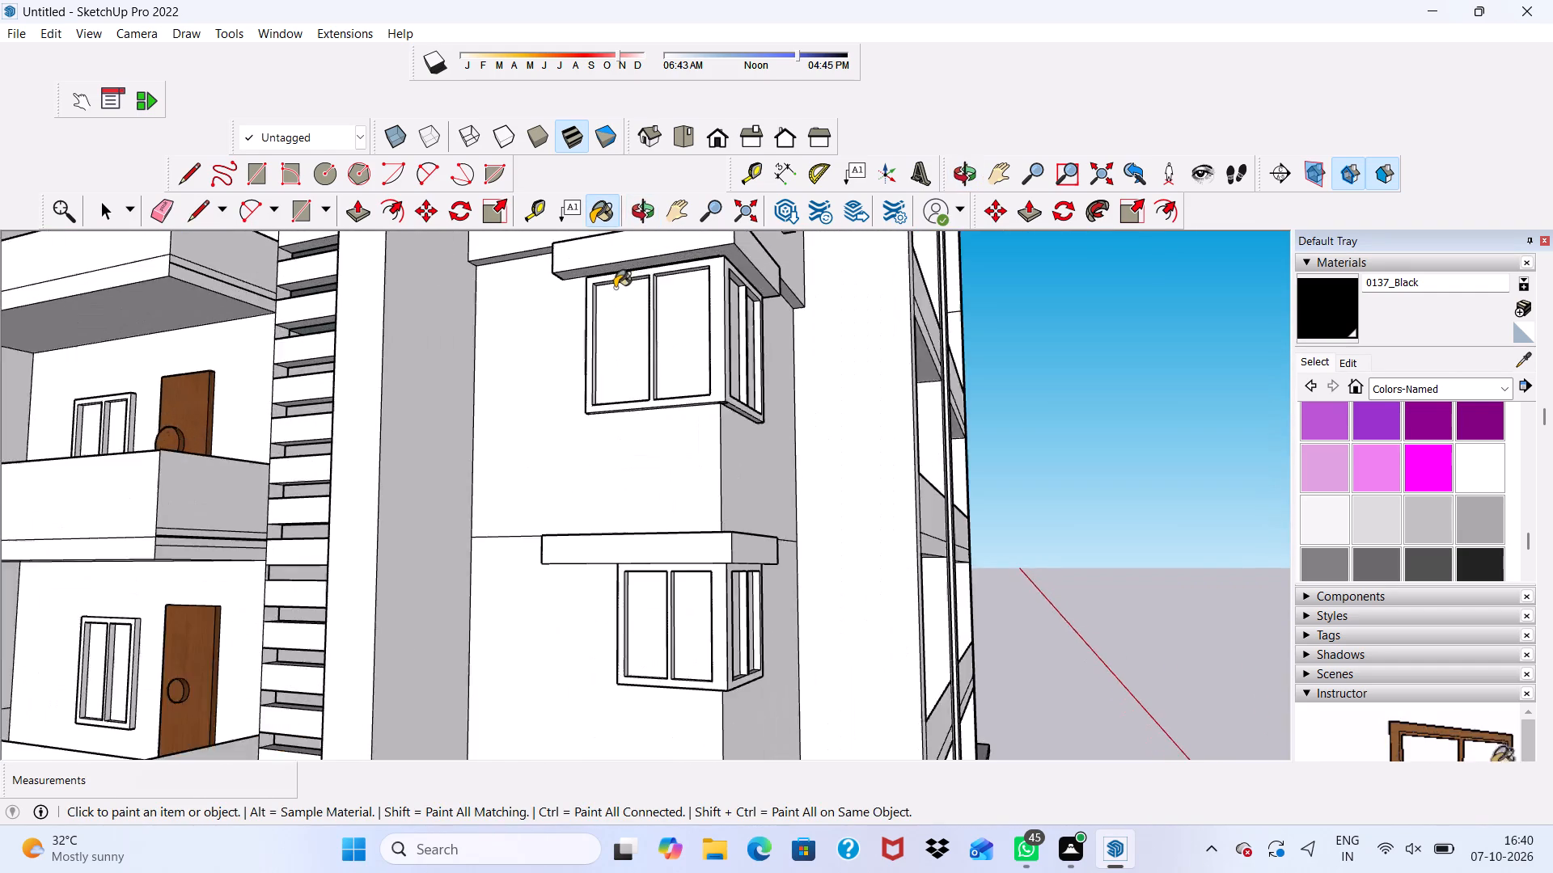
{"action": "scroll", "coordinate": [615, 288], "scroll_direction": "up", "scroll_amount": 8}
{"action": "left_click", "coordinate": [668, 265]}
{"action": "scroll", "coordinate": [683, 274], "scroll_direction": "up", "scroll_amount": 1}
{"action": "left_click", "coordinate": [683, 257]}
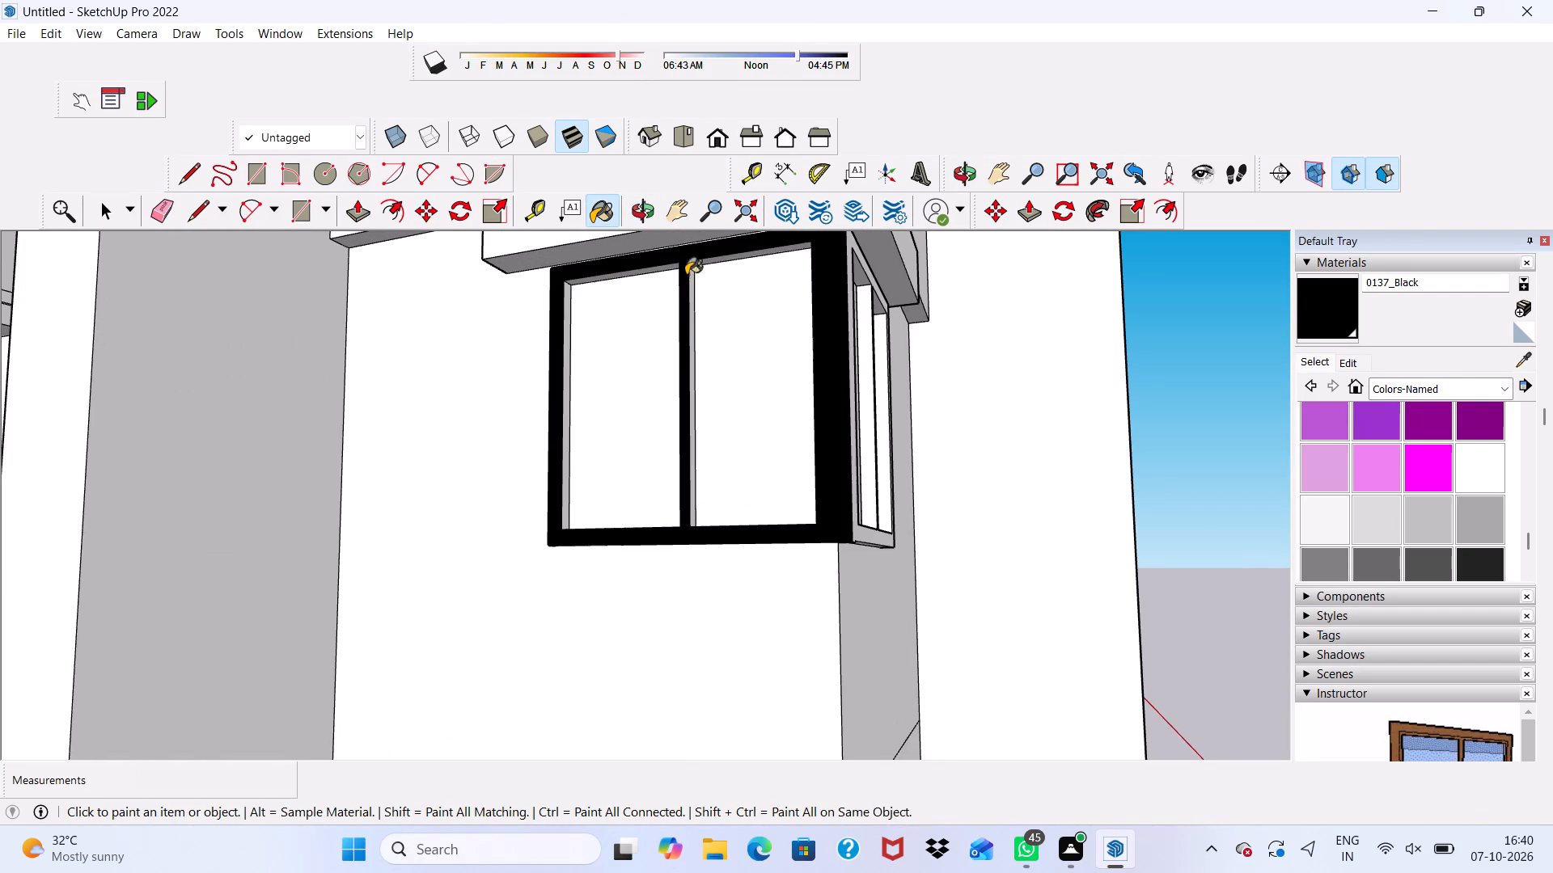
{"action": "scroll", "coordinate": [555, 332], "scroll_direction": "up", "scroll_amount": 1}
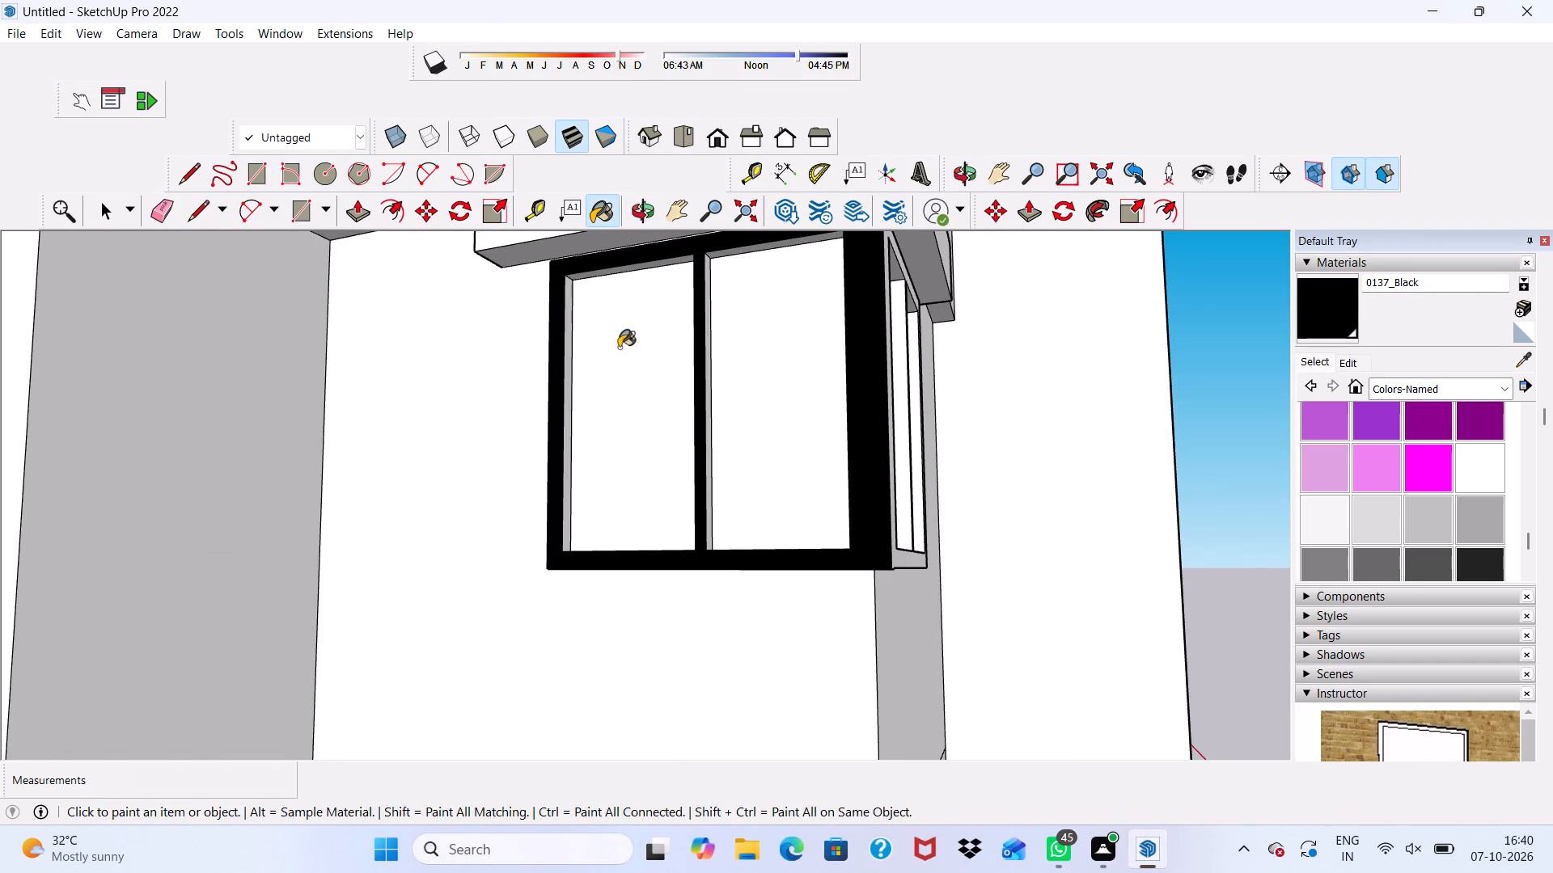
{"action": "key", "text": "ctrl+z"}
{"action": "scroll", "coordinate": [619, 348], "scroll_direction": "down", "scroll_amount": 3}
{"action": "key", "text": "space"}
Examine the whole building from the balcony-facade corner to see which parts still need colour.
{"action": "scroll", "coordinate": [717, 354], "scroll_direction": "down", "scroll_amount": 10}
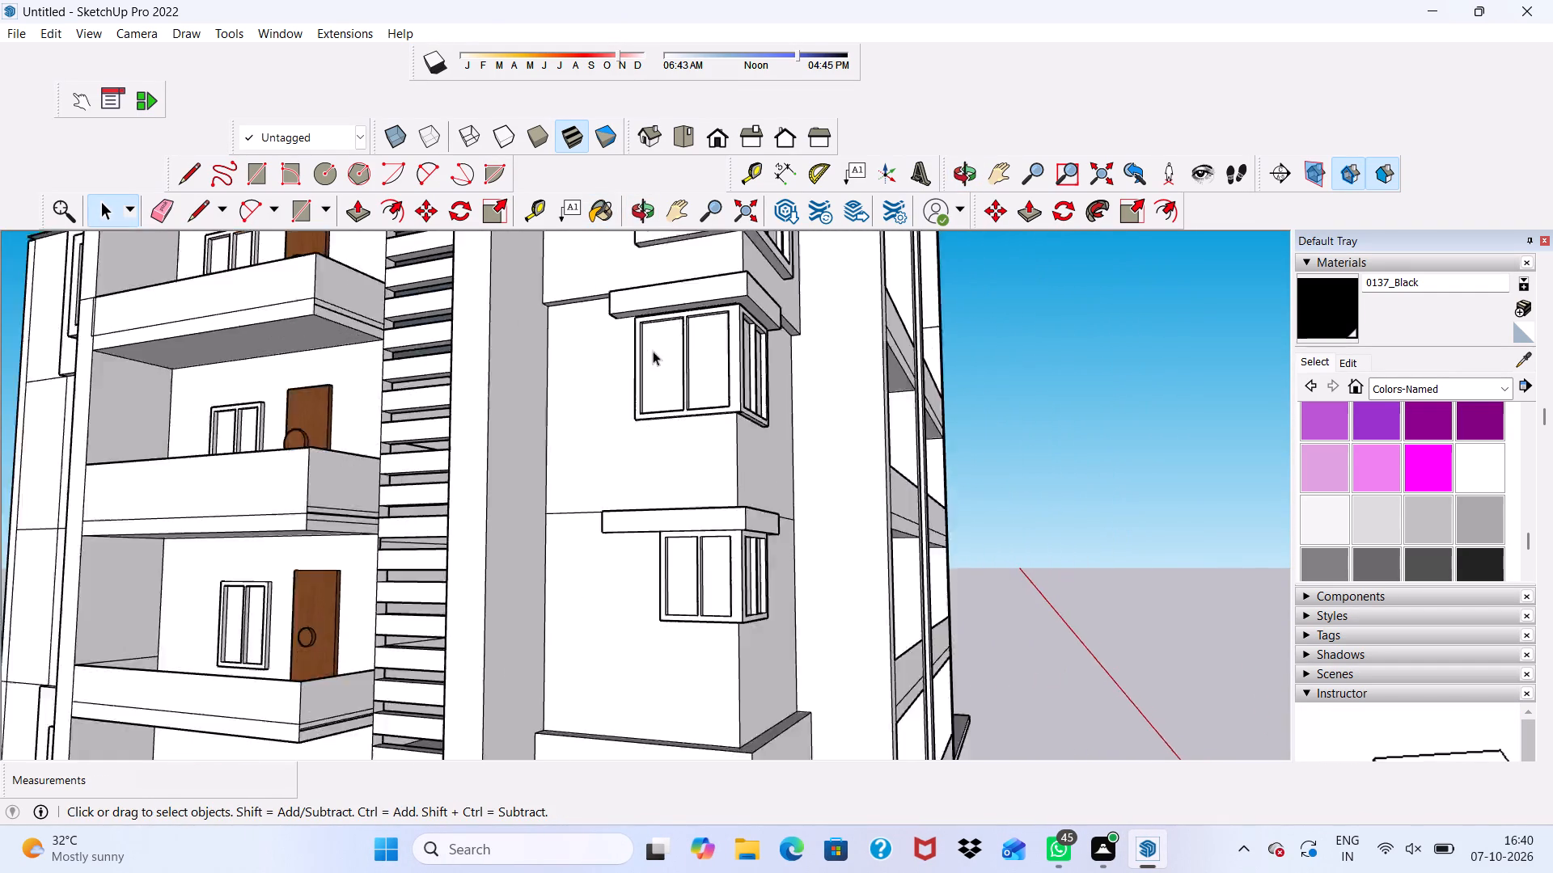
{"action": "scroll", "coordinate": [653, 351], "scroll_direction": "down", "scroll_amount": 8}
{"action": "scroll", "coordinate": [717, 437], "scroll_direction": "up", "scroll_amount": 1}
{"action": "middle_click_drag", "start_coordinate": [717, 437], "coordinate": [163, 521]}
{"action": "scroll", "coordinate": [216, 522], "scroll_direction": "up", "scroll_amount": 1}
{"action": "scroll", "coordinate": [544, 436], "scroll_direction": "down", "scroll_amount": 4}
{"action": "middle_click_drag", "start_coordinate": [792, 381], "coordinate": [643, 382]}
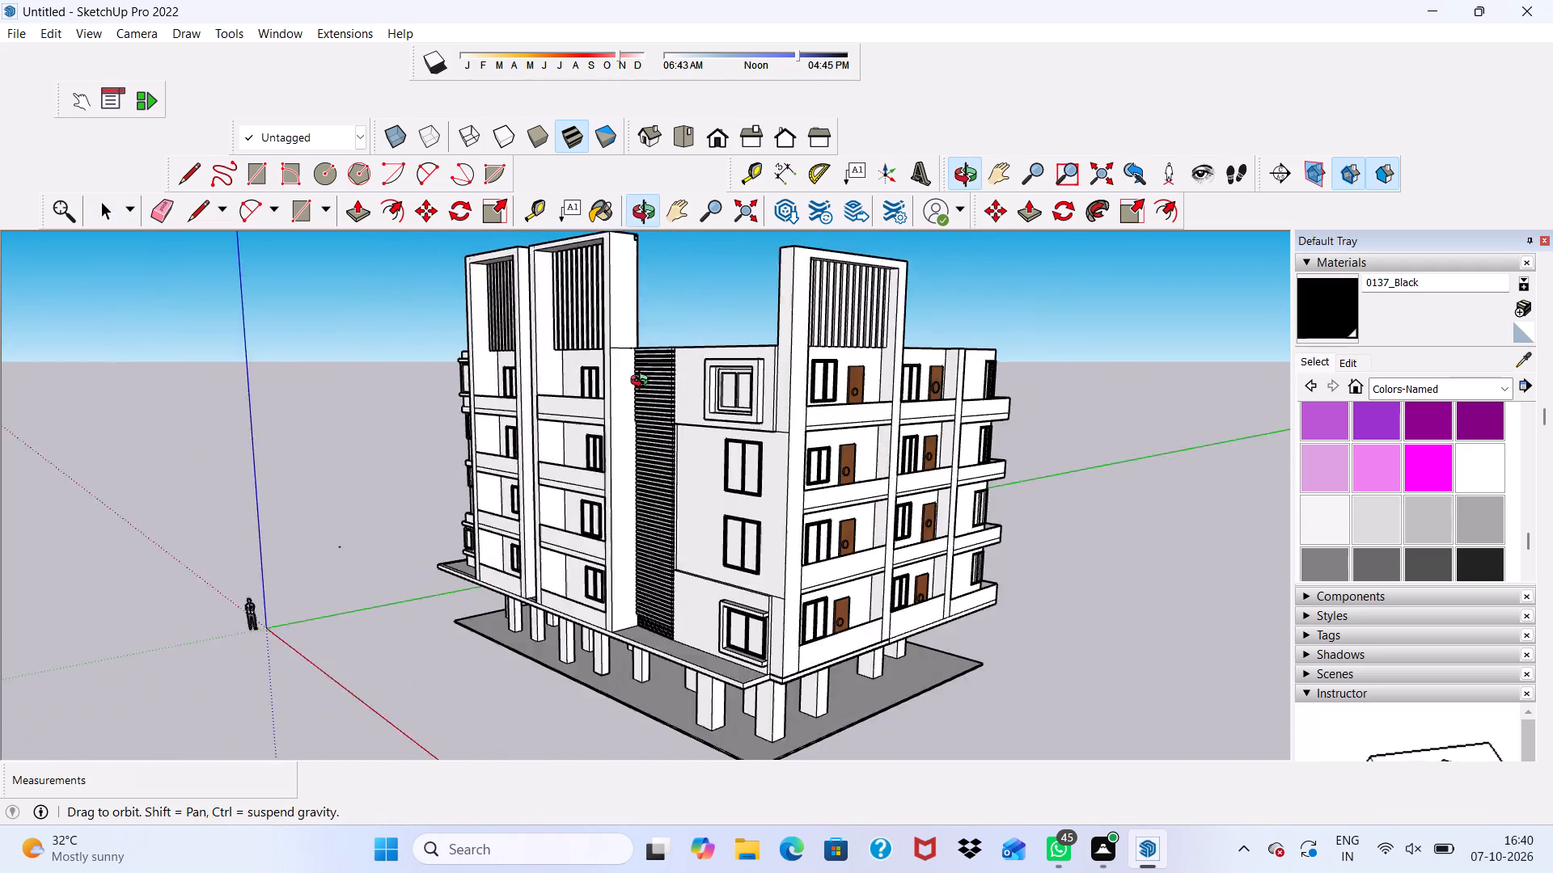
{"action": "middle_click_drag", "start_coordinate": [643, 382], "coordinate": [578, 423]}
{"action": "key", "text": "space"}
{"action": "scroll", "coordinate": [648, 428], "scroll_direction": "down", "scroll_amount": 8}
{"action": "scroll", "coordinate": [618, 528], "scroll_direction": "up", "scroll_amount": 5}
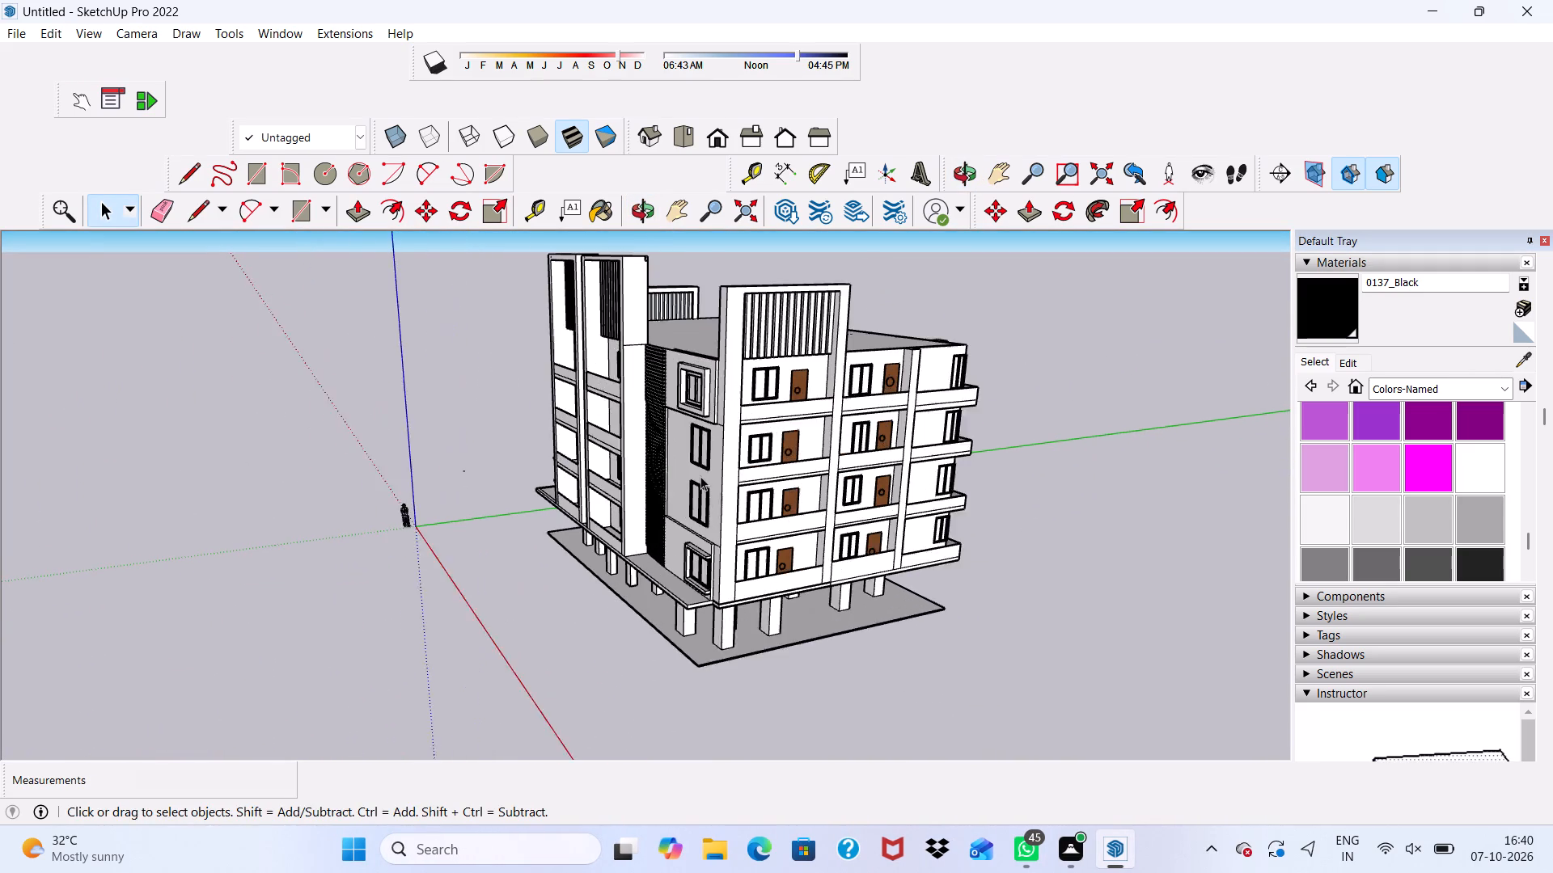
{"action": "scroll", "coordinate": [752, 340], "scroll_direction": "up", "scroll_amount": 1}
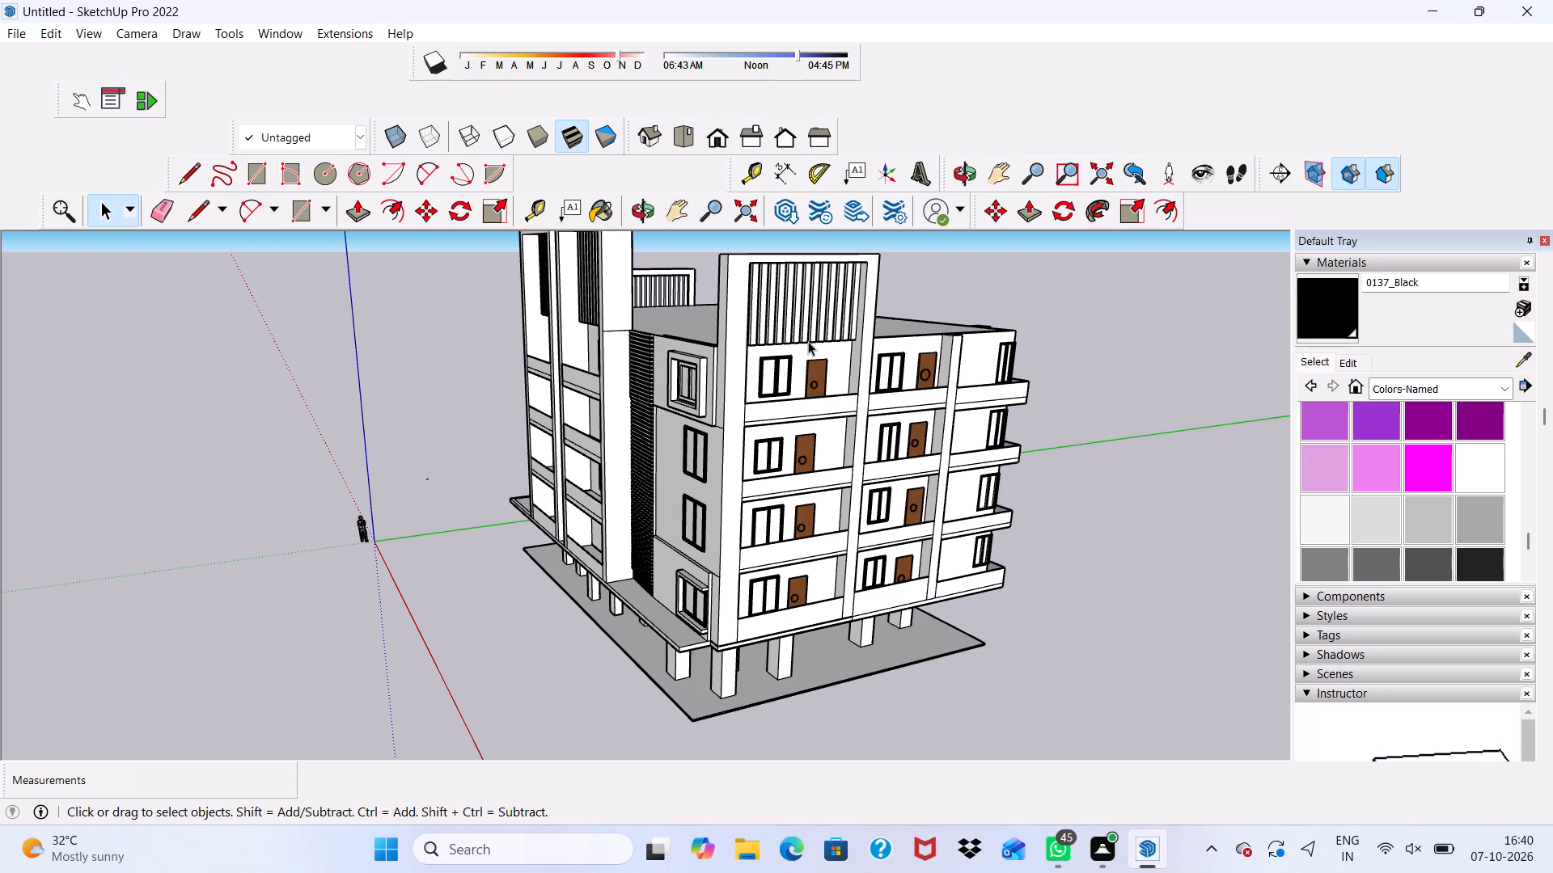
Choose 0119_RosyBrown and paint the front faces of the first five vertical slats of the near tower's rooftop screen.
{"action": "scroll", "coordinate": [816, 389], "scroll_direction": "down", "scroll_amount": 1}
{"action": "scroll", "coordinate": [1412, 411], "scroll_direction": "down", "scroll_amount": 2}
{"action": "scroll", "coordinate": [1428, 407], "scroll_direction": "up", "scroll_amount": 4}
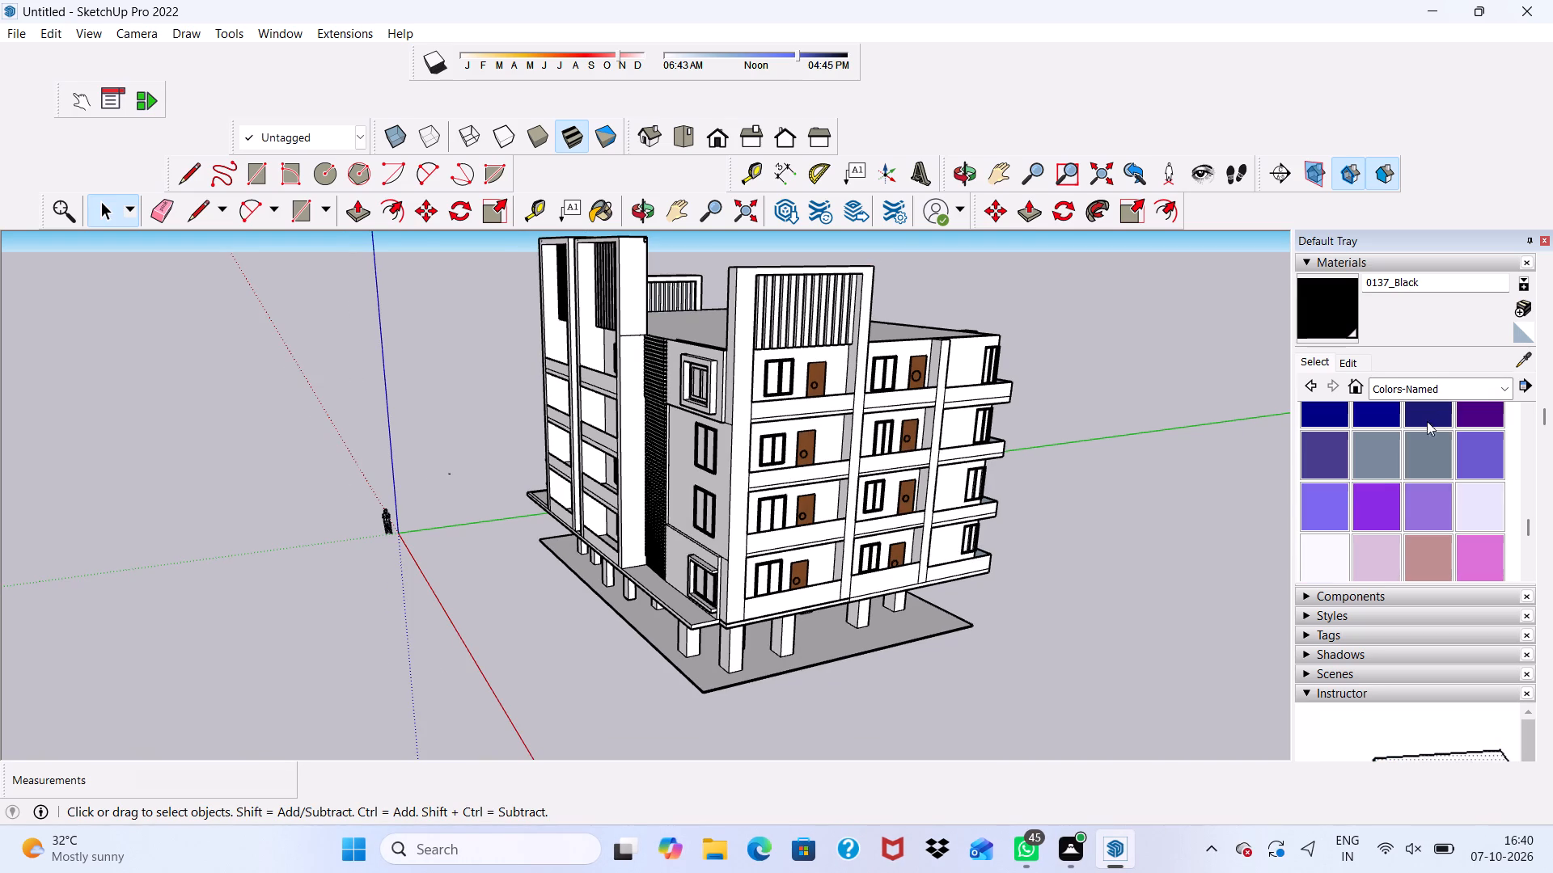
{"action": "left_click", "coordinate": [1409, 559]}
{"action": "scroll", "coordinate": [874, 446], "scroll_direction": "up", "scroll_amount": 5}
{"action": "scroll", "coordinate": [798, 316], "scroll_direction": "up", "scroll_amount": 6}
{"action": "scroll", "coordinate": [826, 438], "scroll_direction": "down", "scroll_amount": 7}
{"action": "scroll", "coordinate": [638, 365], "scroll_direction": "up", "scroll_amount": 5}
{"action": "scroll", "coordinate": [925, 361], "scroll_direction": "up", "scroll_amount": 1}
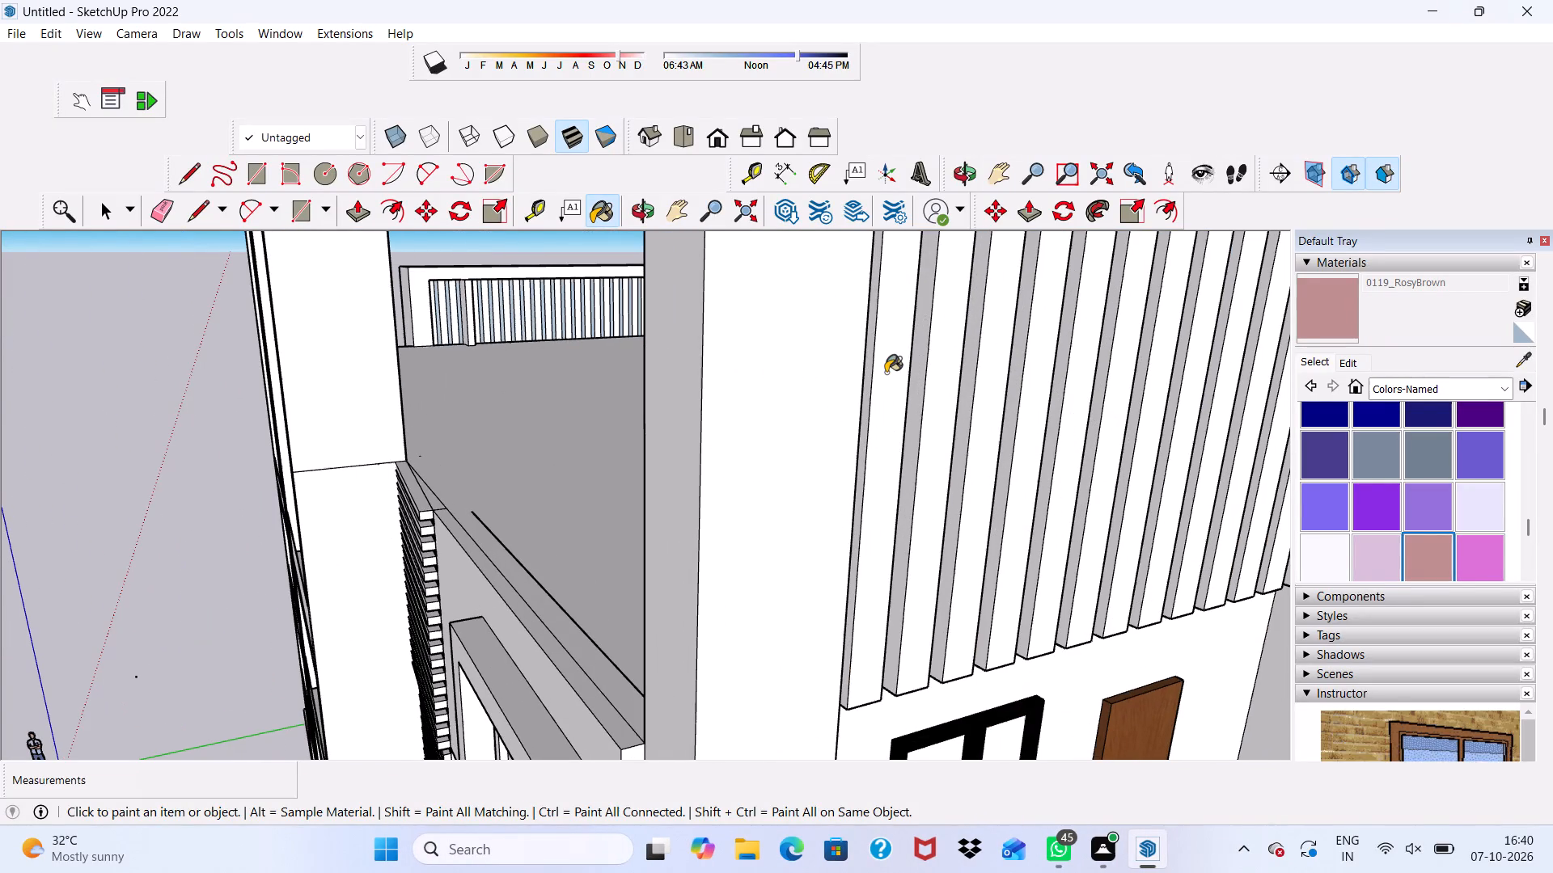
{"action": "left_click", "coordinate": [886, 373]}
{"action": "left_click", "coordinate": [929, 377]}
{"action": "left_click", "coordinate": [988, 367]}
{"action": "left_click", "coordinate": [1043, 343]}
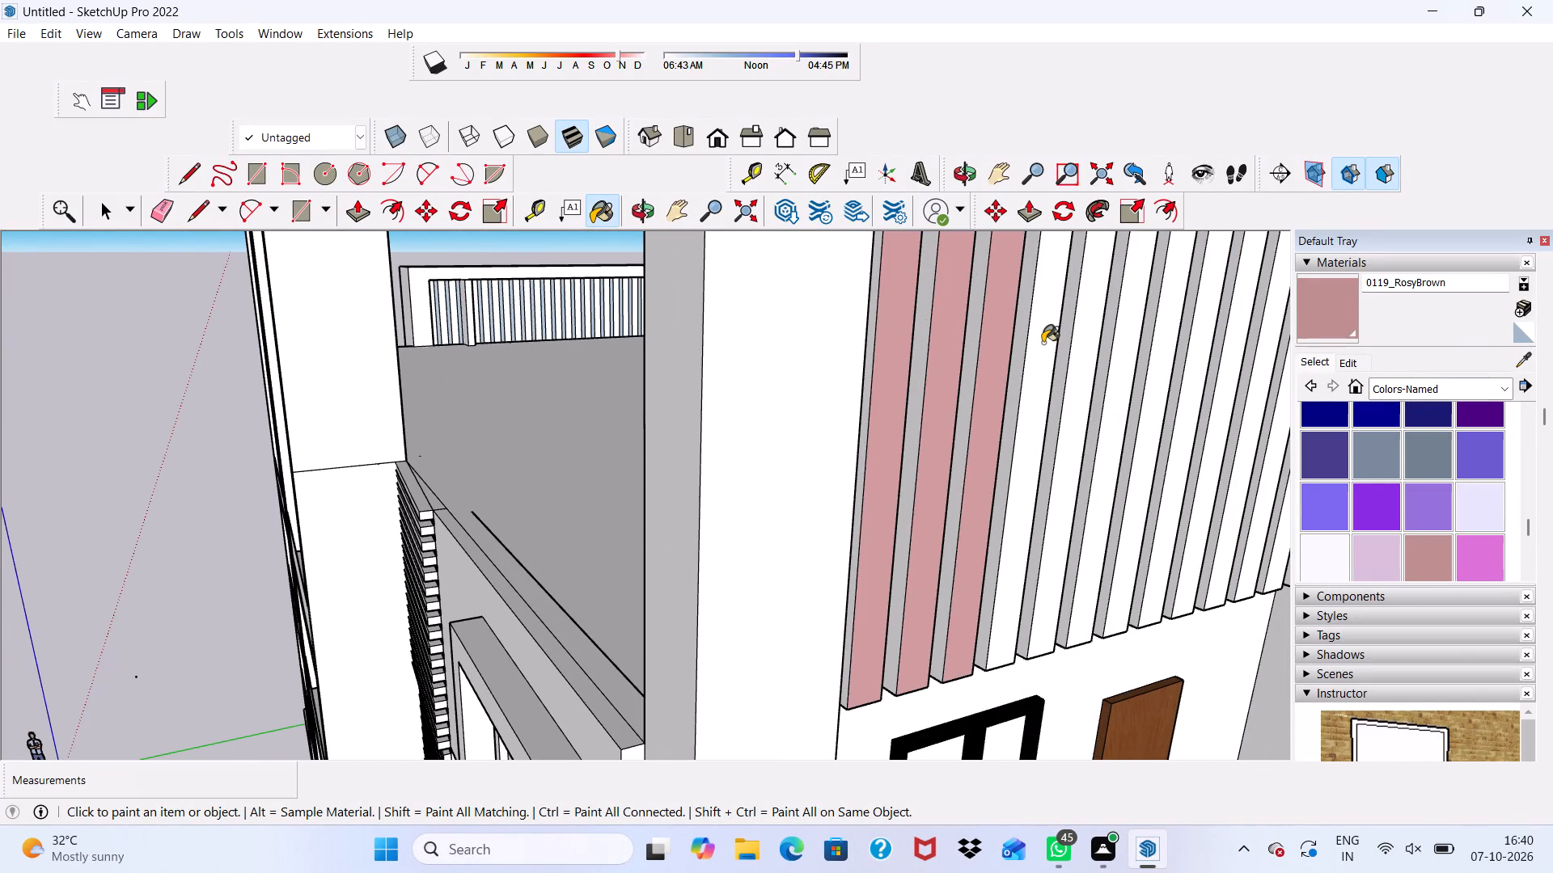
{"action": "left_click", "coordinate": [1076, 346]}
{"action": "left_click", "coordinate": [1108, 343]}
{"action": "scroll", "coordinate": [1115, 342], "scroll_direction": "down", "scroll_amount": 10}
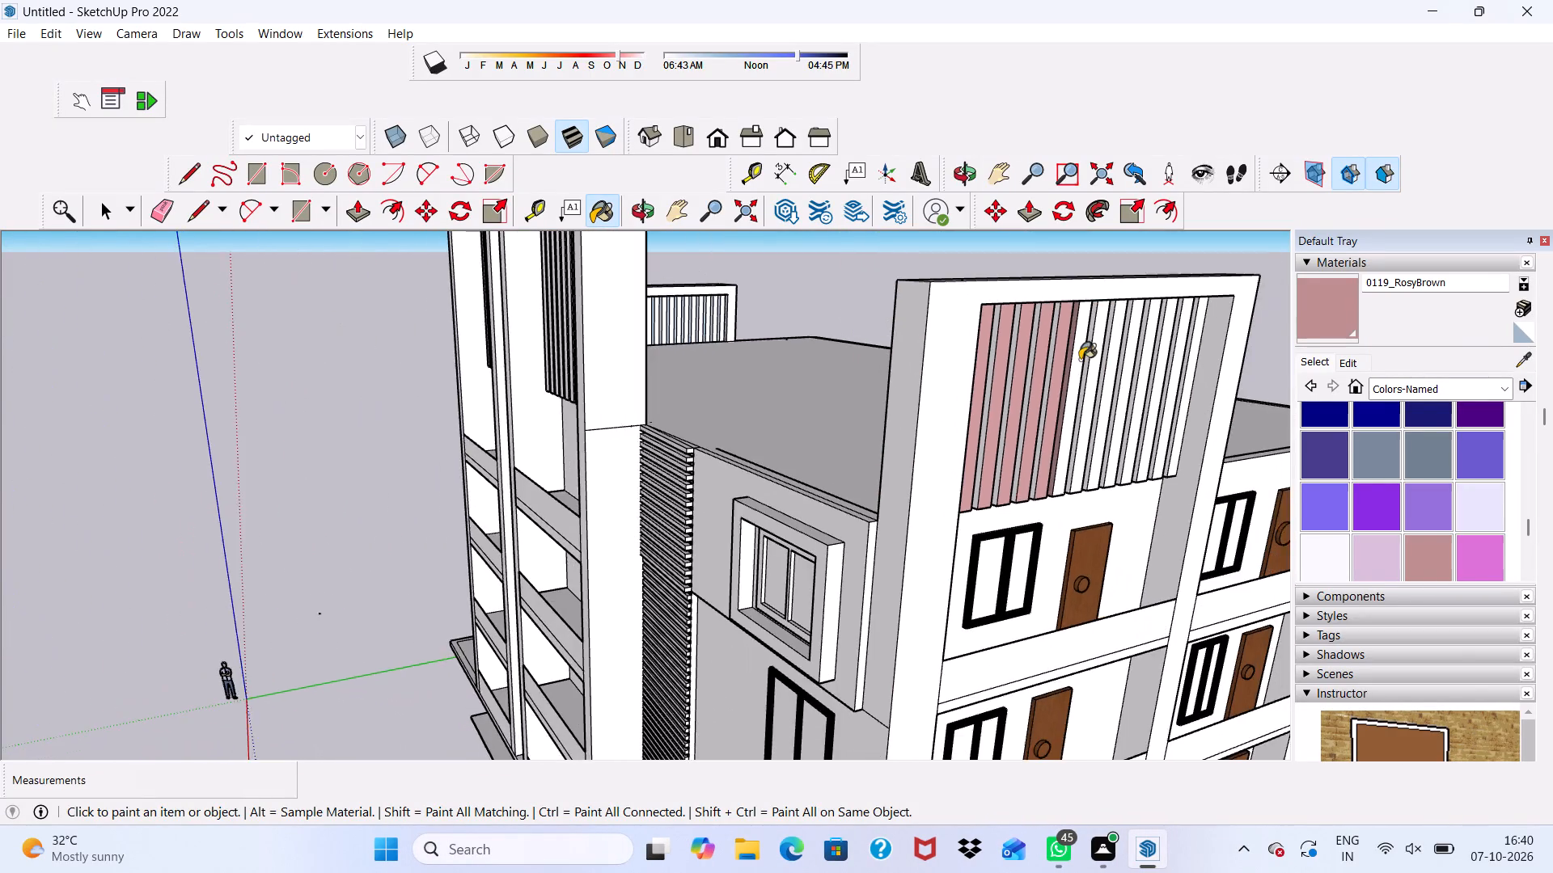
Paint the front faces of the rooftop screen's remaining vertical slats 0119_RosyBrown, through to the far end.
{"action": "middle_click_drag", "start_coordinate": [1079, 360], "coordinate": [903, 322]}
{"action": "scroll", "coordinate": [903, 341], "scroll_direction": "up", "scroll_amount": 3}
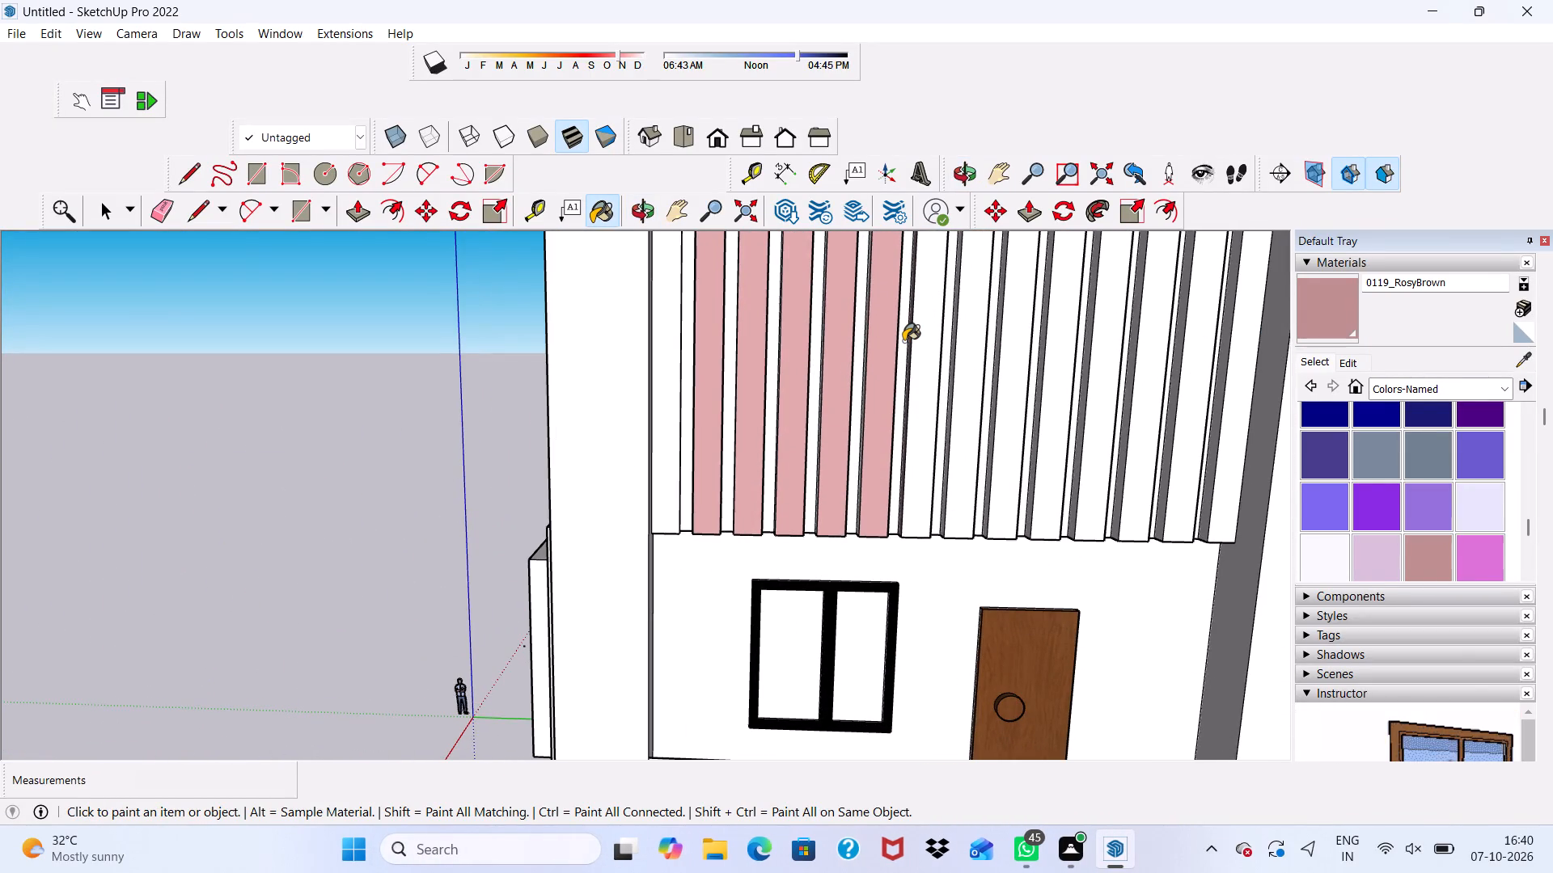
{"action": "scroll", "coordinate": [903, 341], "scroll_direction": "up", "scroll_amount": 2}
{"action": "left_click", "coordinate": [909, 348]}
{"action": "left_click", "coordinate": [933, 351]}
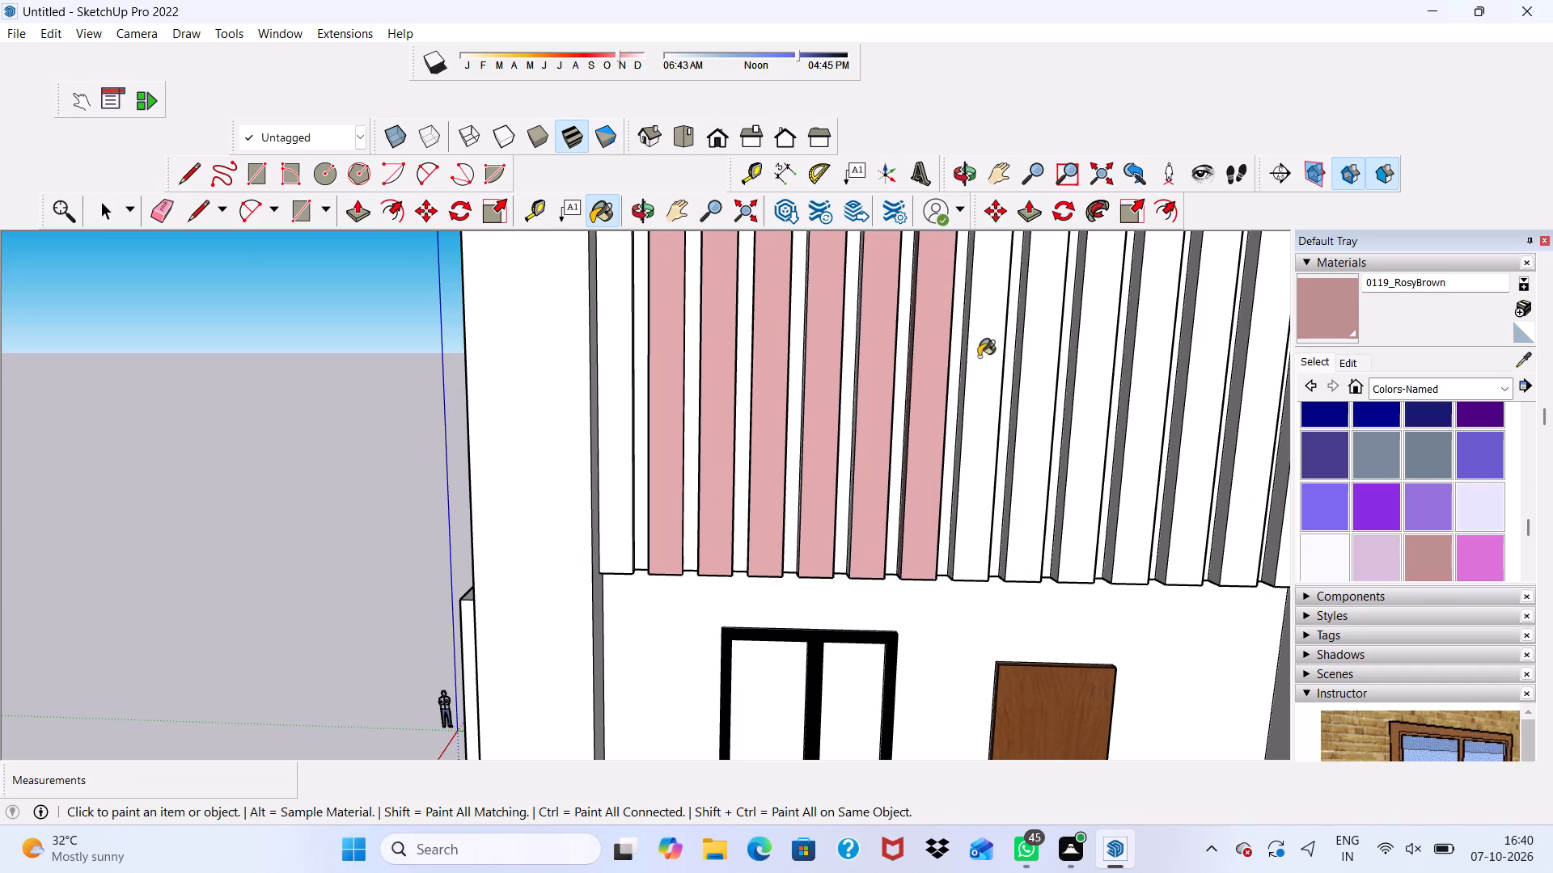
{"action": "left_click", "coordinate": [979, 356]}
{"action": "left_click", "coordinate": [1031, 360]}
{"action": "left_click", "coordinate": [1089, 356]}
{"action": "left_click", "coordinate": [1142, 356]}
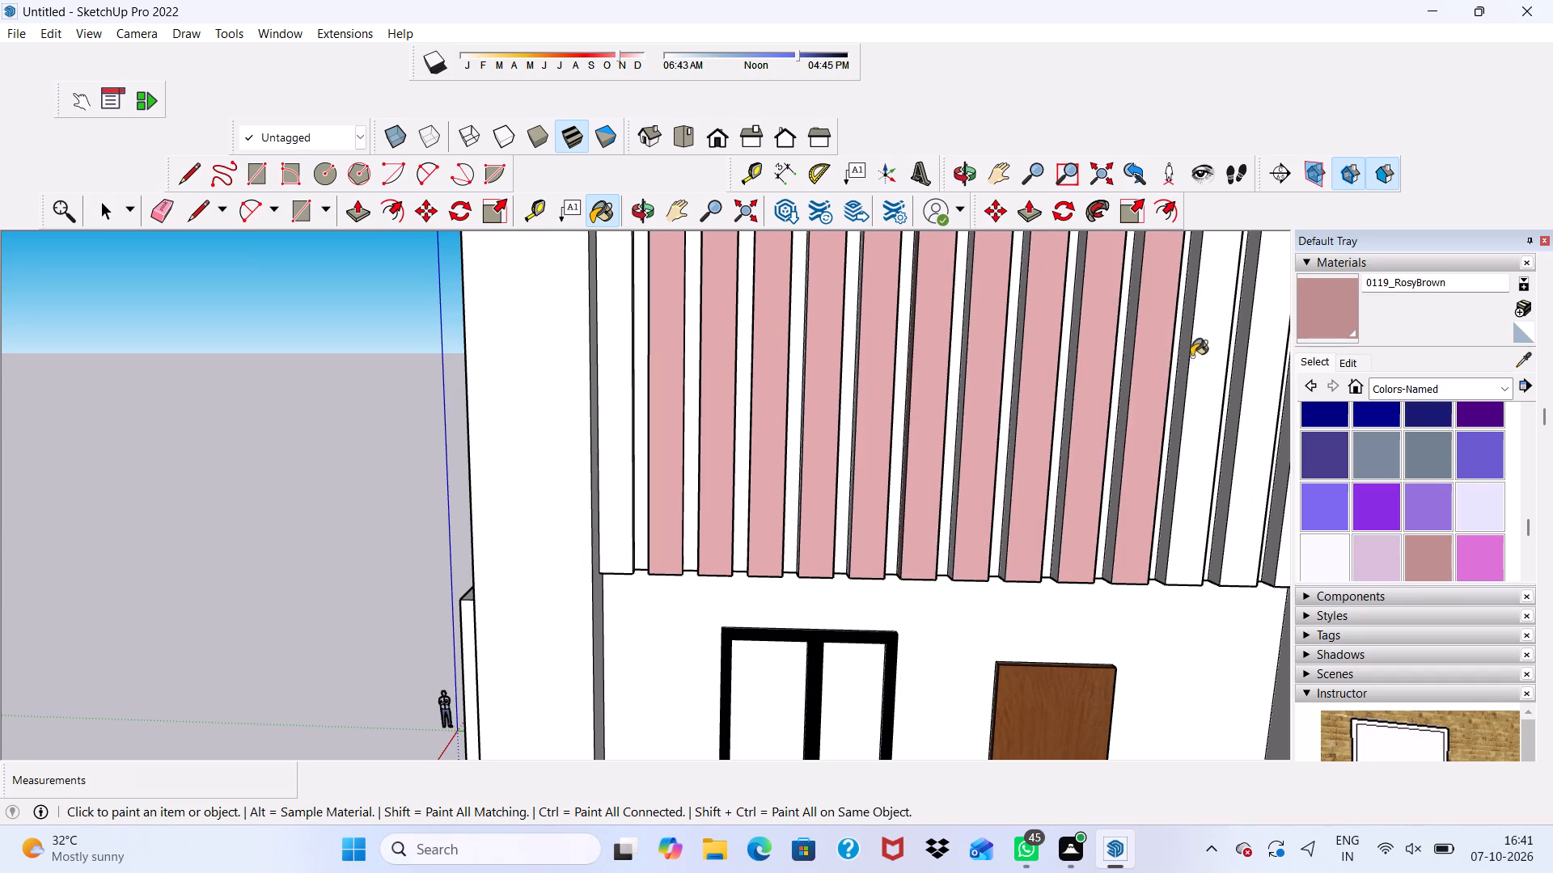
{"action": "left_click", "coordinate": [1200, 357]}
{"action": "scroll", "coordinate": [1153, 340], "scroll_direction": "down", "scroll_amount": 9}
{"action": "scroll", "coordinate": [1128, 338], "scroll_direction": "up", "scroll_amount": 5}
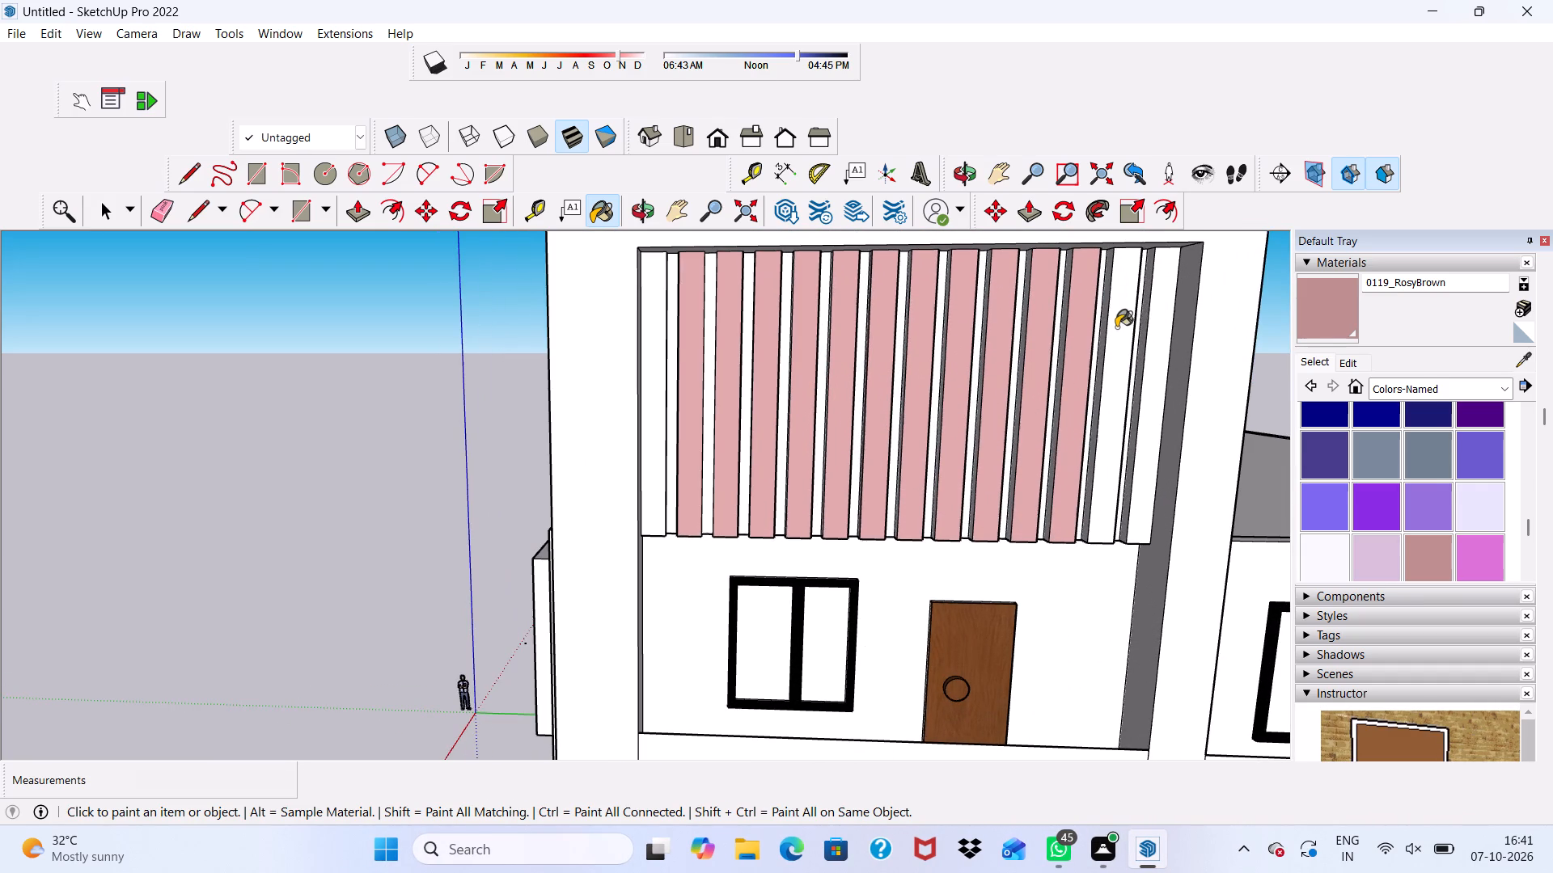
{"action": "left_click", "coordinate": [1116, 327]}
{"action": "left_click", "coordinate": [1150, 329]}
Paint the exposed side faces of the screen's slats 0119_RosyBrown, from the far end to the middle.
{"action": "middle_click_drag", "start_coordinate": [930, 346], "coordinate": [1107, 369]}
{"action": "scroll", "coordinate": [1132, 375], "scroll_direction": "up", "scroll_amount": 8}
{"action": "left_click", "coordinate": [1094, 341]}
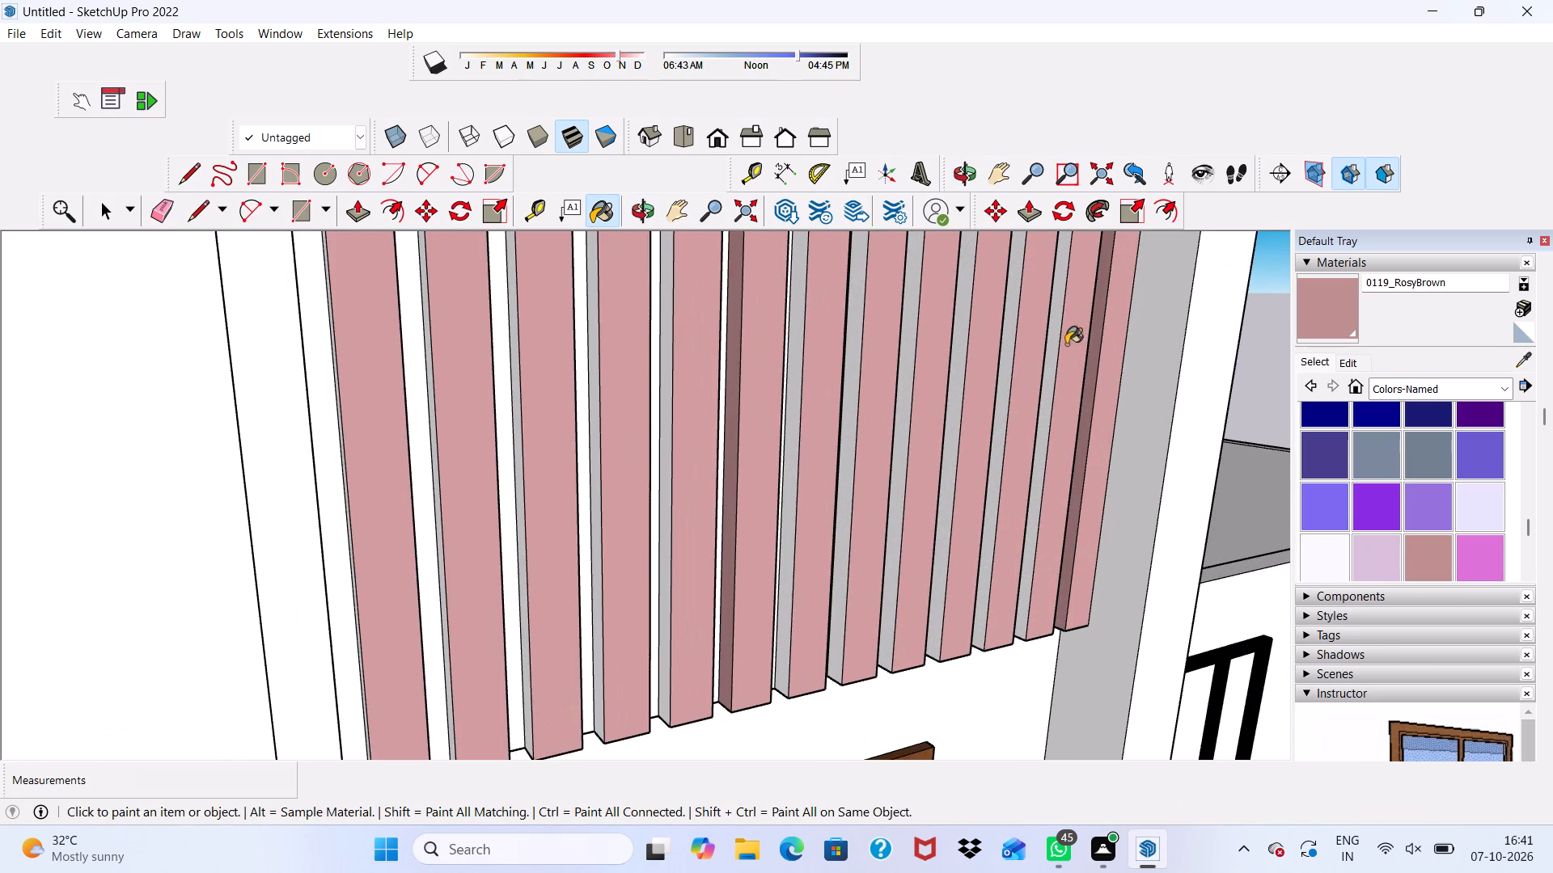
{"action": "left_click", "coordinate": [1051, 324]}
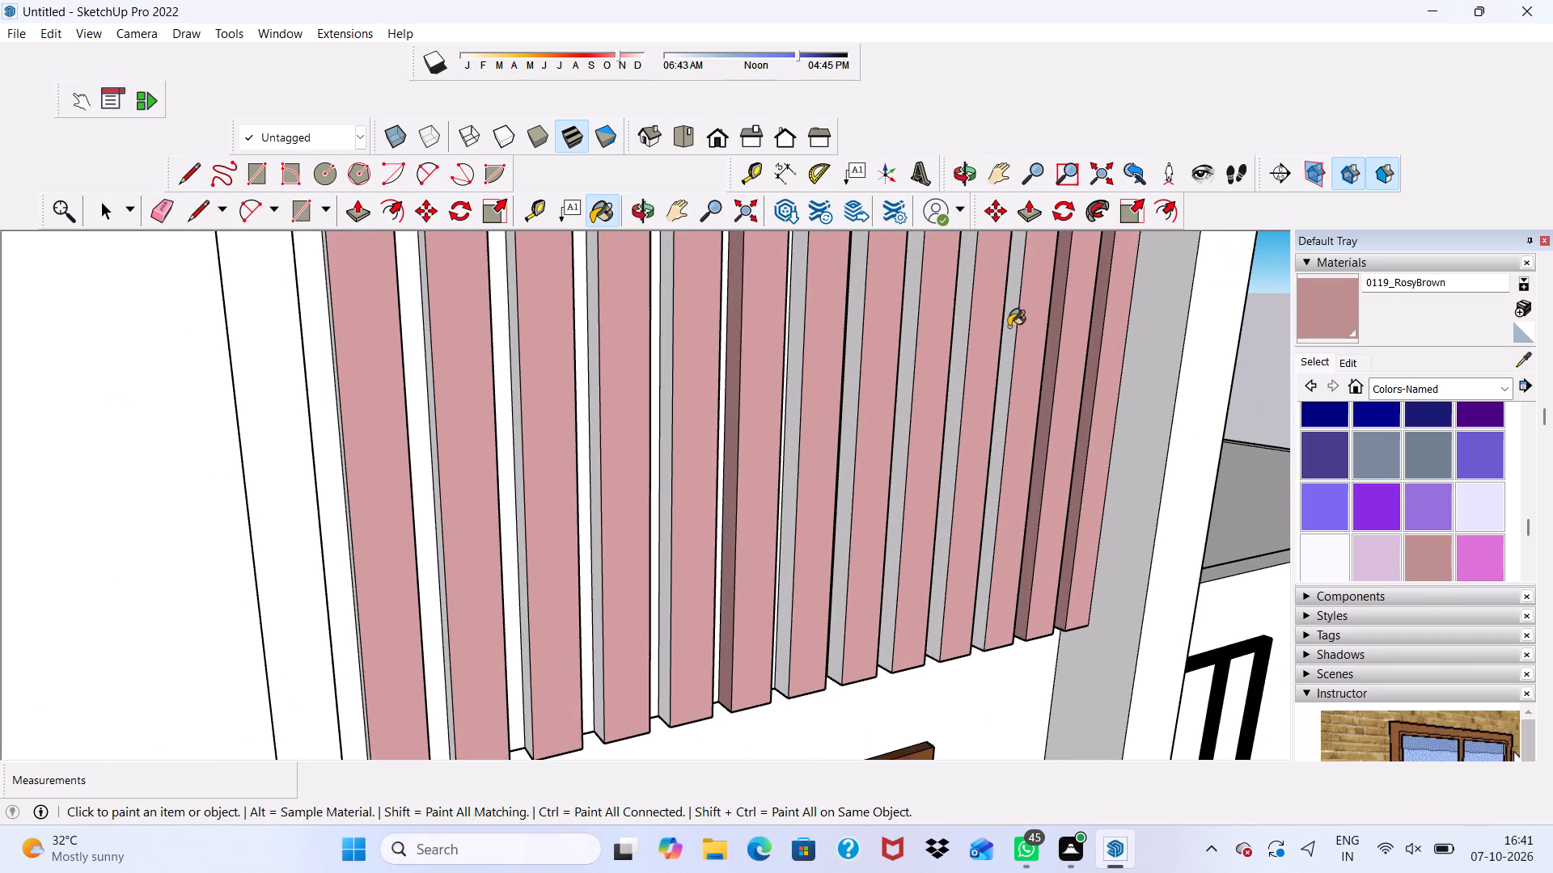
{"action": "left_click", "coordinate": [1009, 327]}
{"action": "left_click", "coordinate": [961, 332]}
{"action": "left_click", "coordinate": [907, 347]}
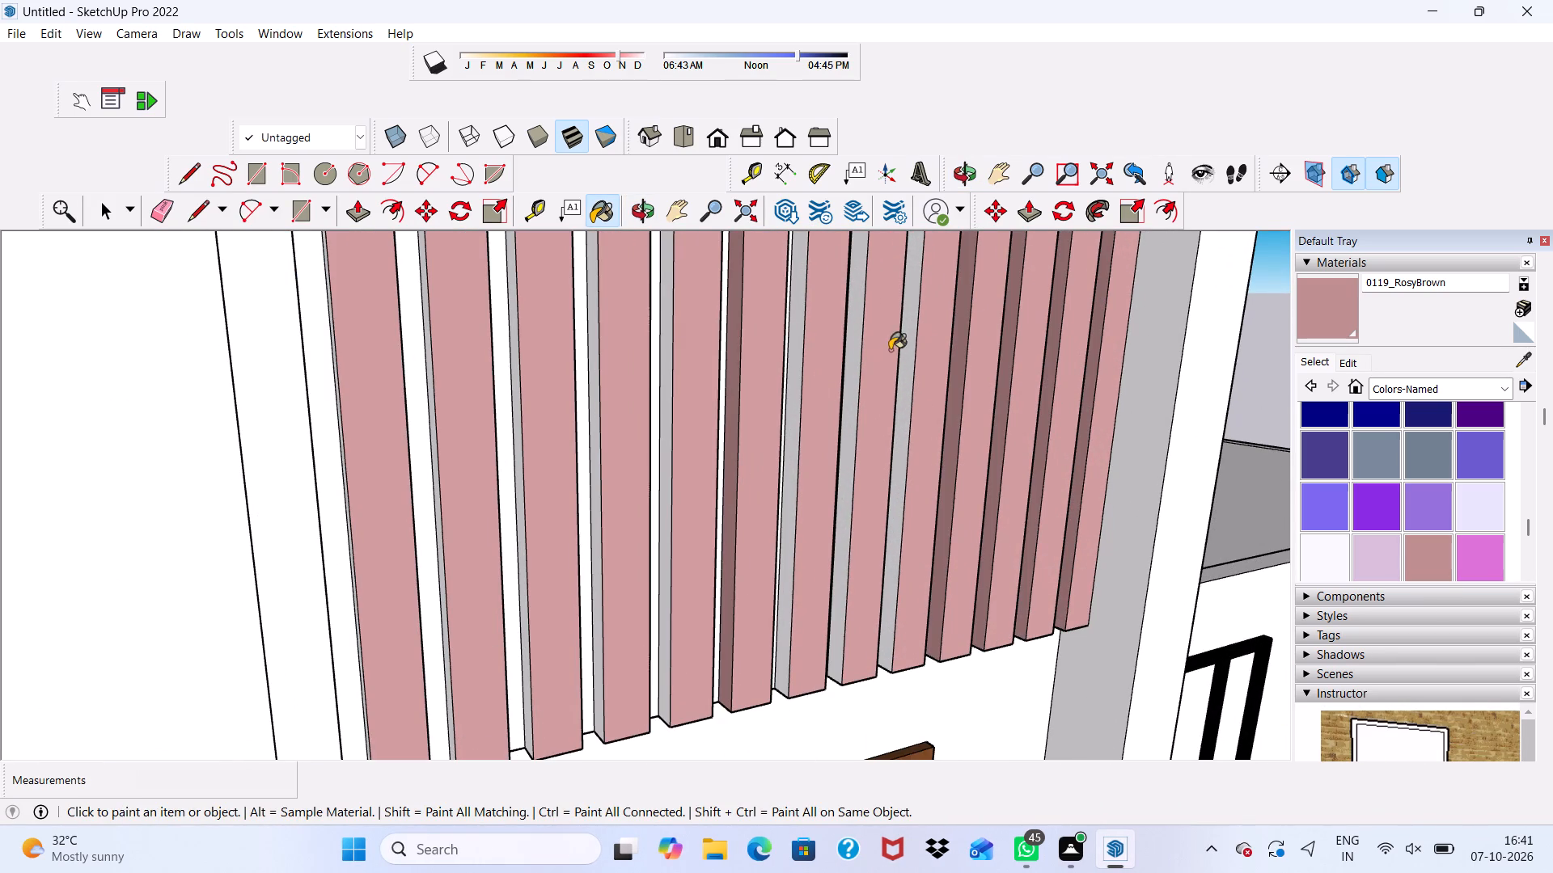
{"action": "left_click", "coordinate": [853, 352]}
{"action": "left_click", "coordinate": [798, 363]}
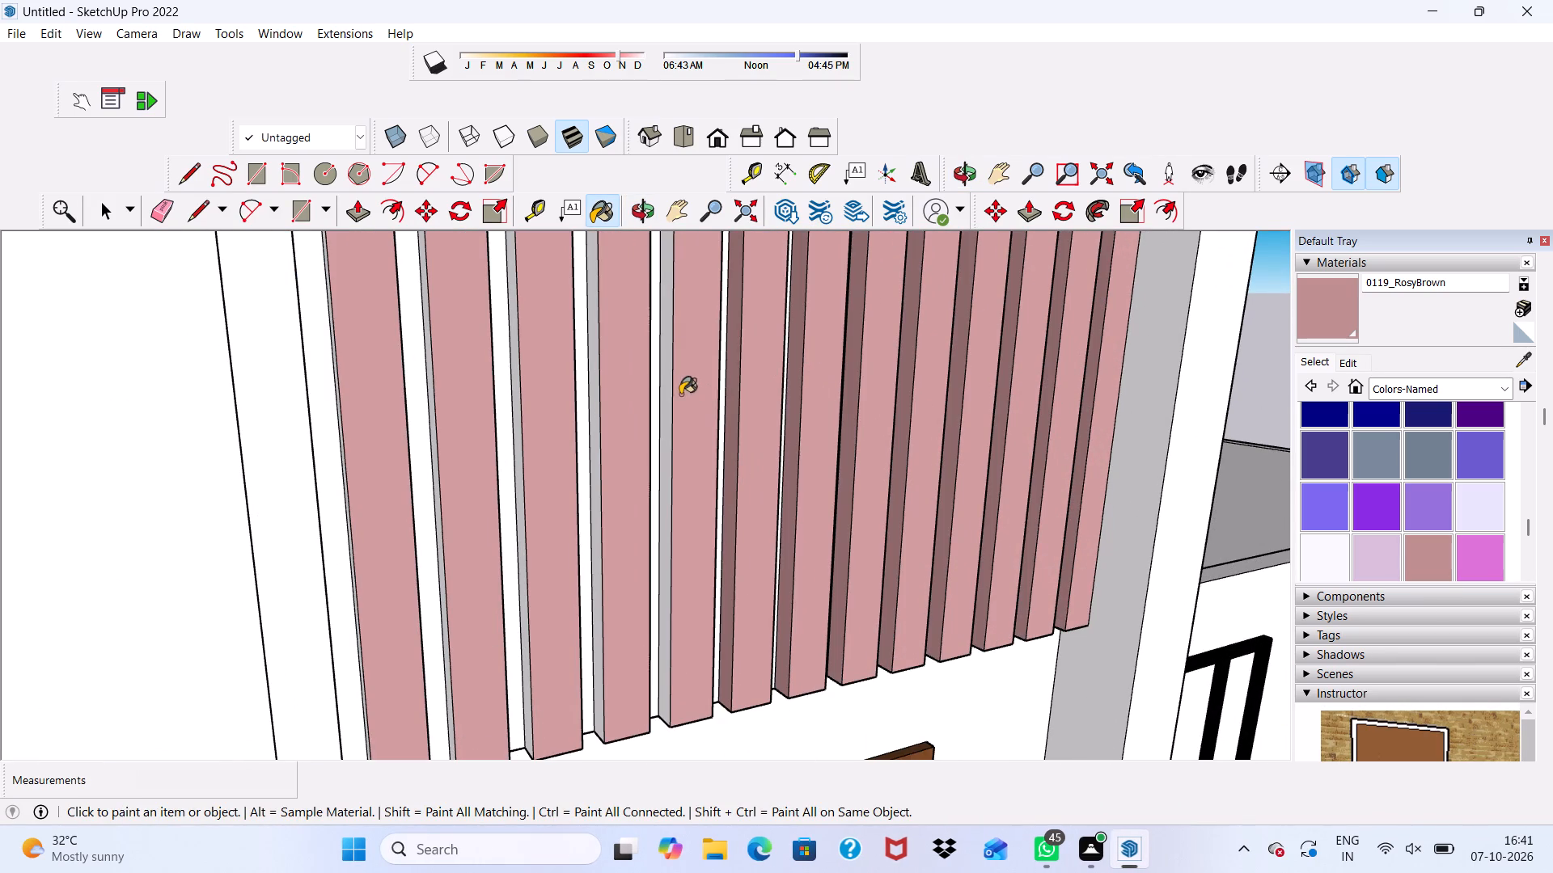
Paint the visible side faces in the gaps between the screen's nearer slats 0119_RosyBrown.
{"action": "left_click", "coordinate": [666, 380]}
{"action": "left_click", "coordinate": [585, 399]}
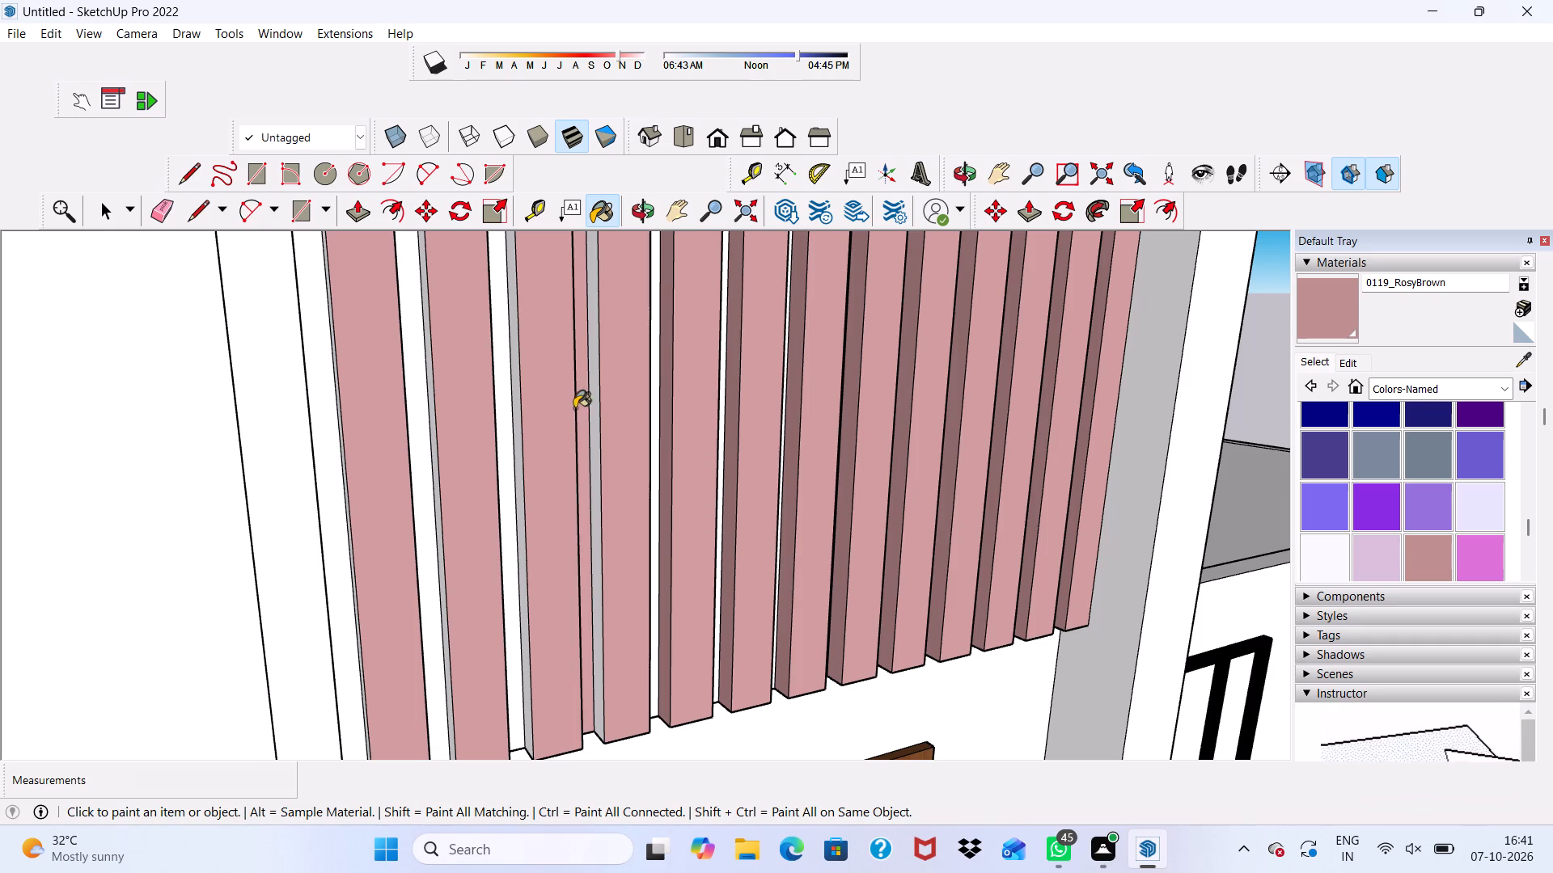
{"action": "left_click", "coordinate": [510, 428]}
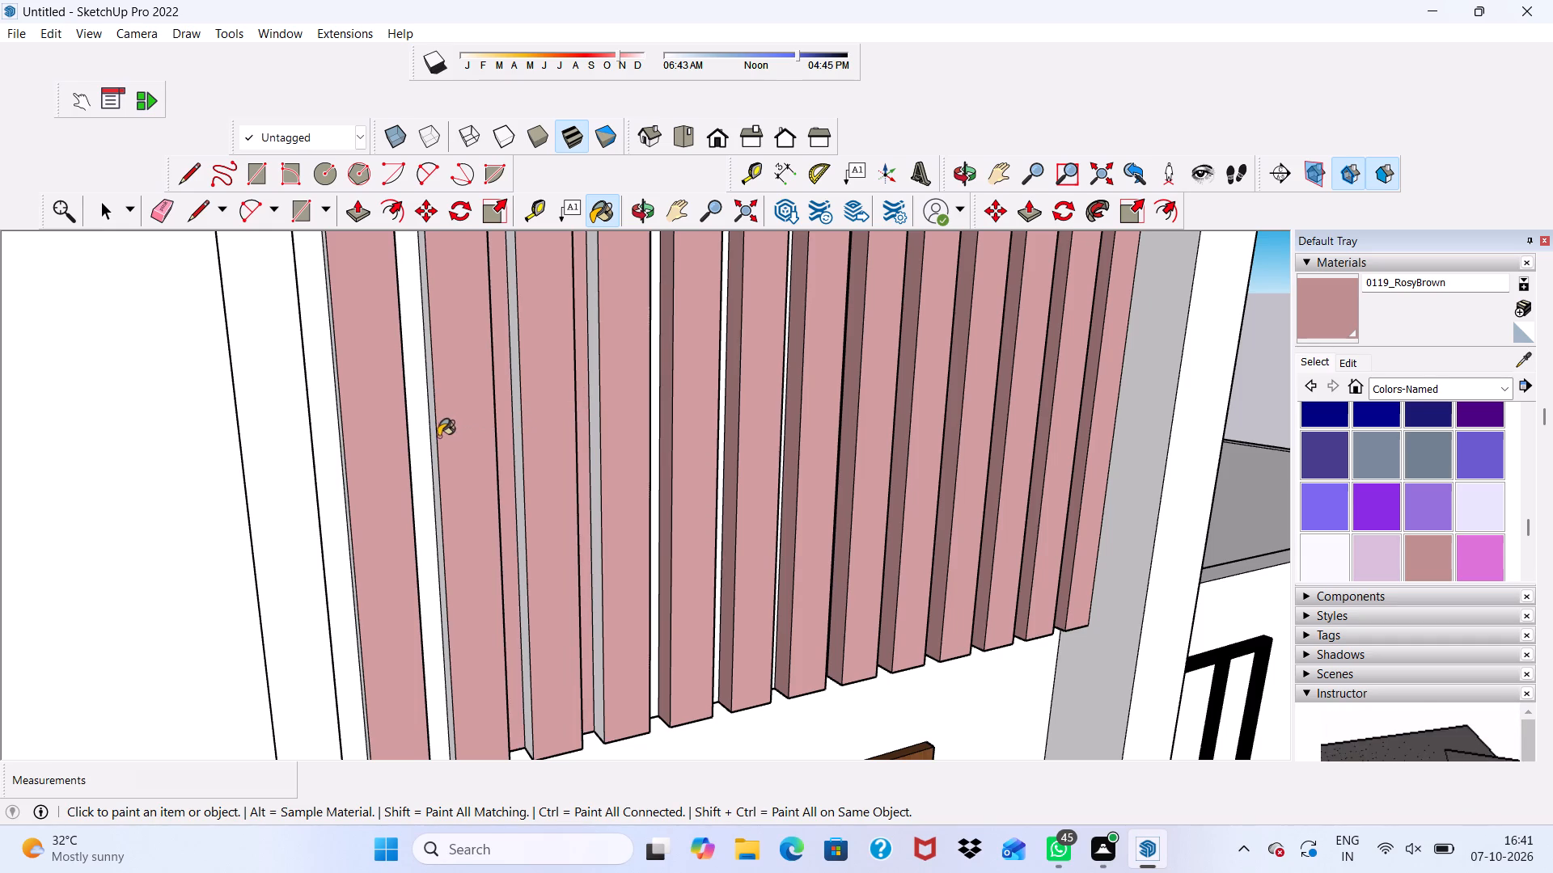
{"action": "left_click", "coordinate": [425, 435]}
{"action": "scroll", "coordinate": [660, 374], "scroll_direction": "up", "scroll_amount": 3}
{"action": "left_click", "coordinate": [650, 374]}
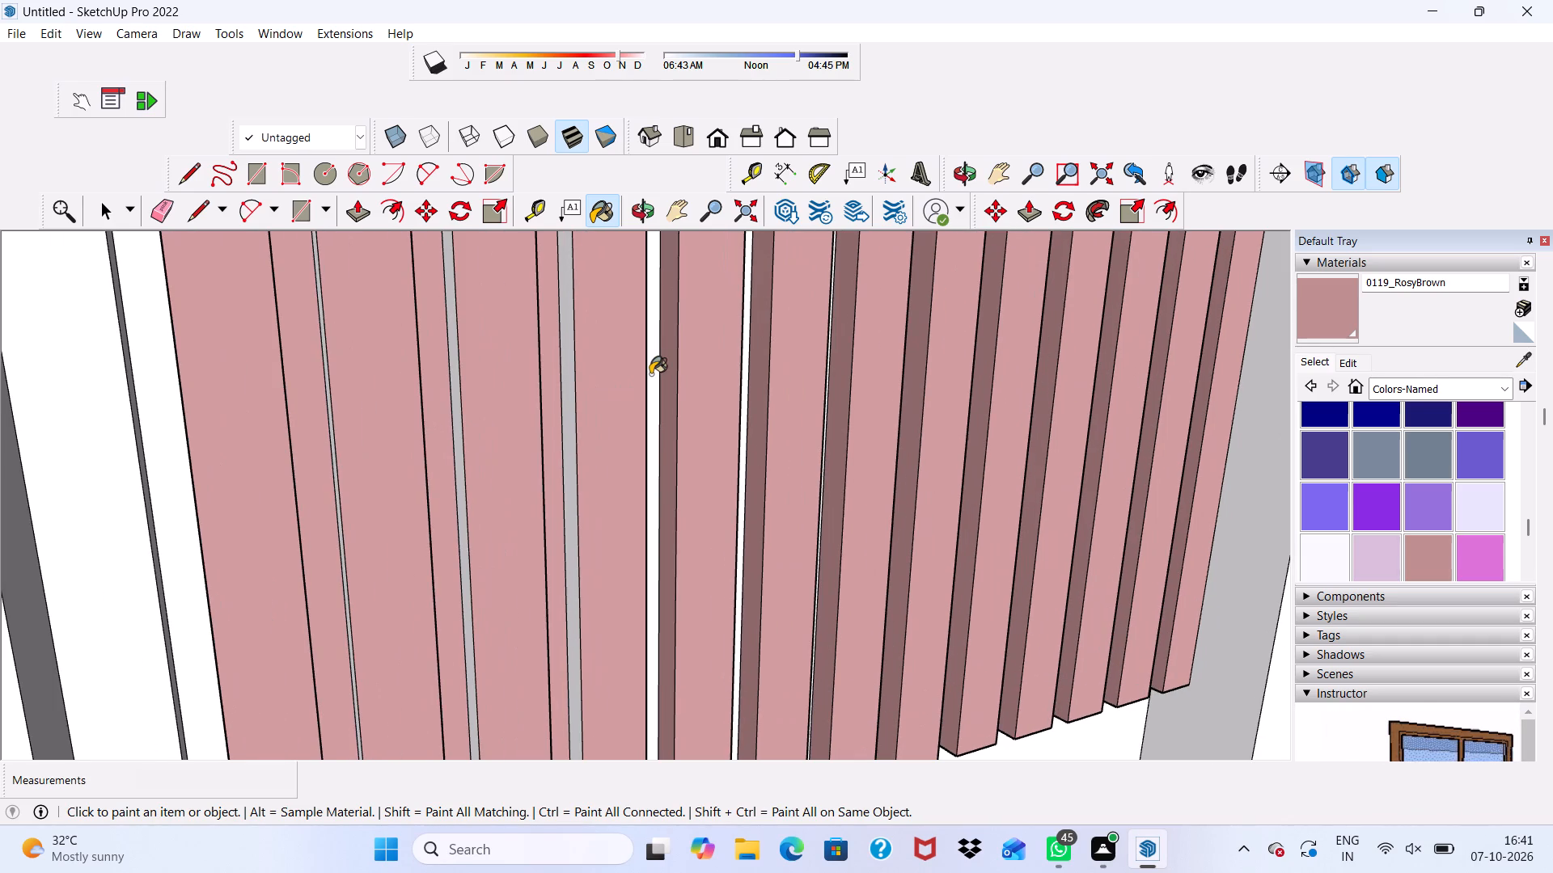
Paint the white strips between the near tower screen's slats at the near end 0119_RosyBrown.
{"action": "scroll", "coordinate": [341, 494], "scroll_direction": "down", "scroll_amount": 5}
{"action": "middle_click_drag", "start_coordinate": [357, 489], "coordinate": [512, 489]}
{"action": "scroll", "coordinate": [583, 465], "scroll_direction": "up", "scroll_amount": 3}
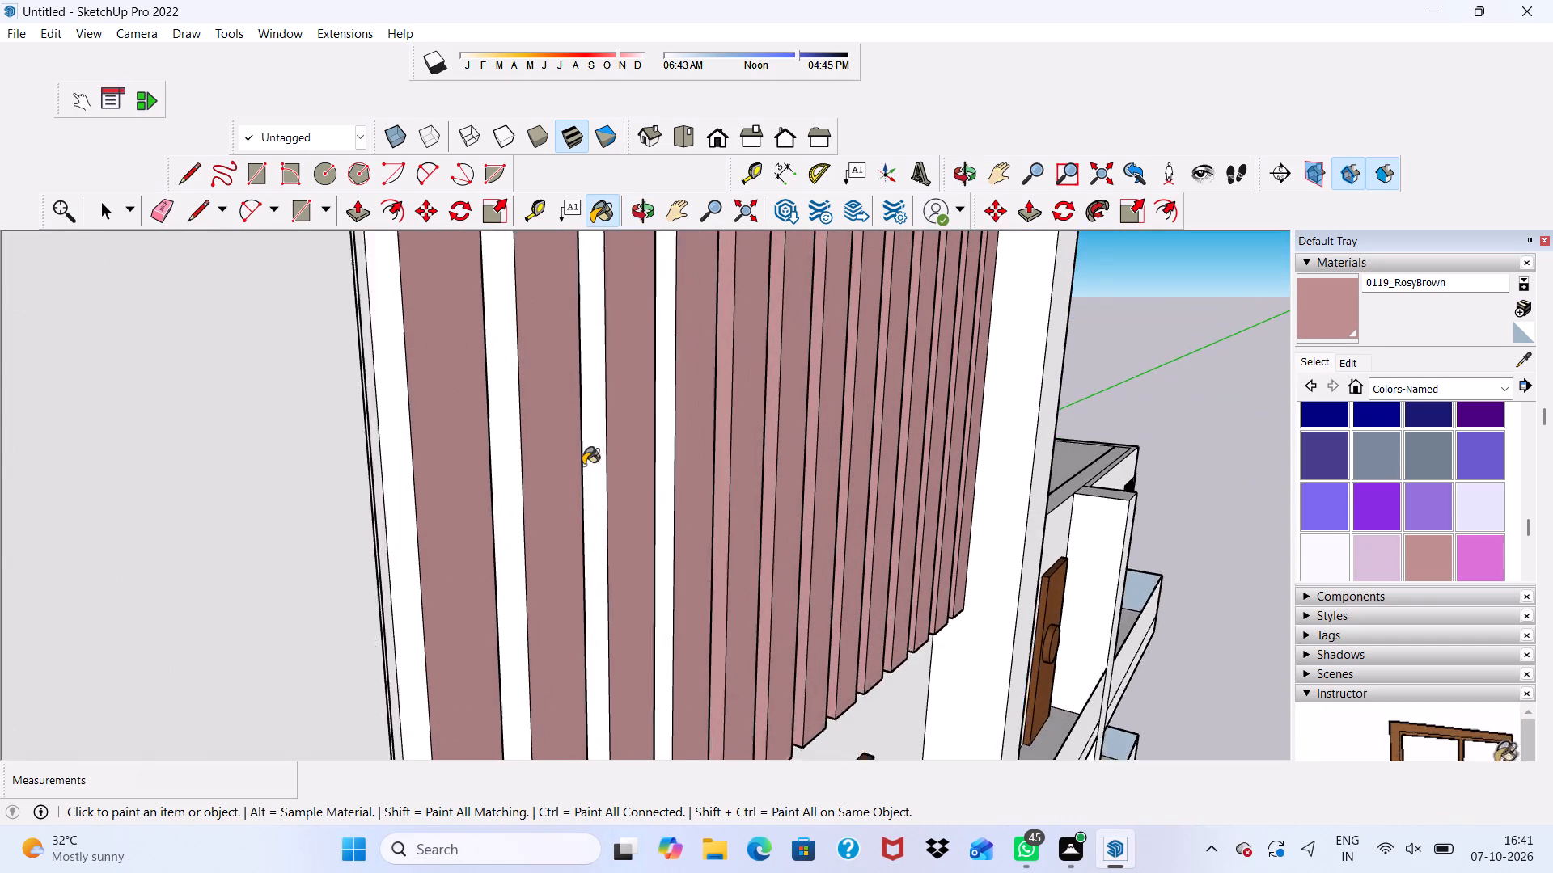
{"action": "scroll", "coordinate": [583, 465], "scroll_direction": "up", "scroll_amount": 1}
{"action": "left_click", "coordinate": [666, 407]}
{"action": "left_click", "coordinate": [597, 438]}
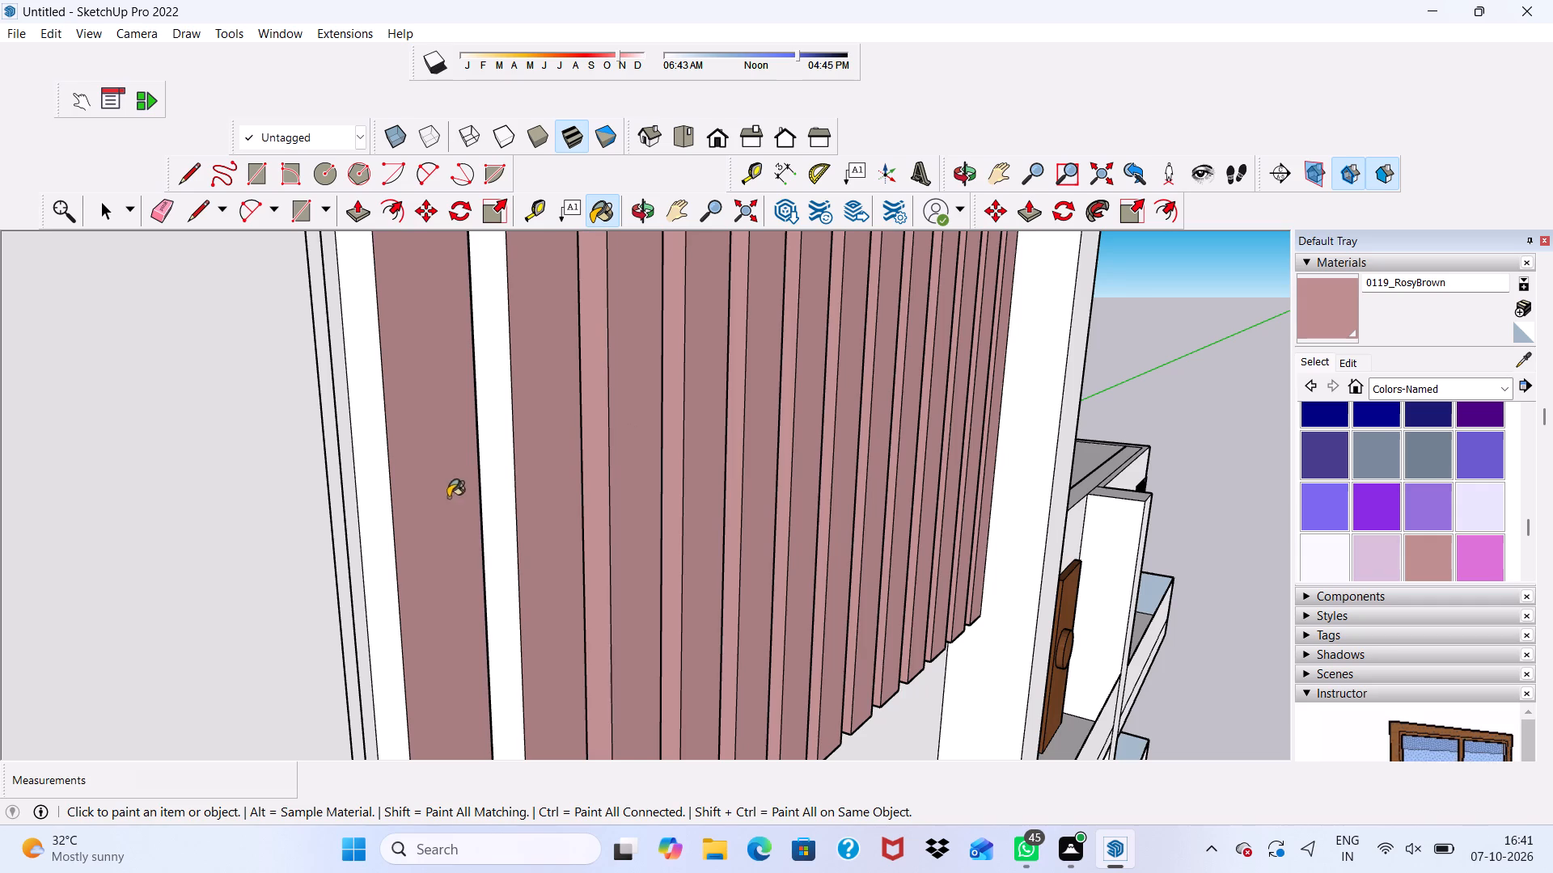
{"action": "left_click", "coordinate": [505, 465]}
{"action": "left_click", "coordinate": [383, 482]}
{"action": "scroll", "coordinate": [363, 482], "scroll_direction": "down", "scroll_amount": 2}
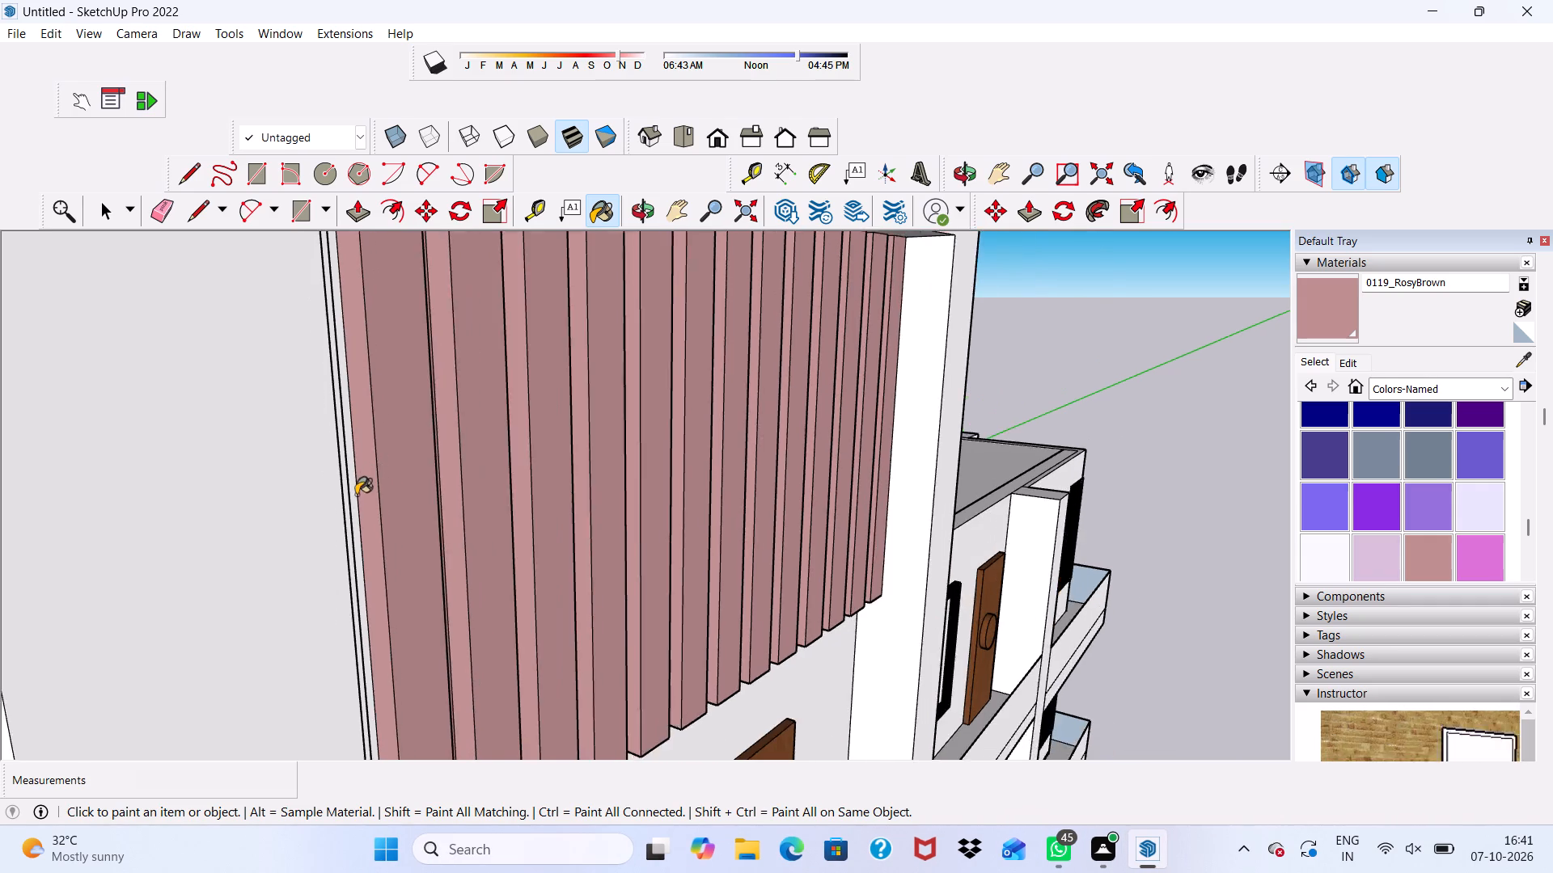
Paint the leftover side faces and gap strips near the end of the near tower's rooftop screen 0119_RosyBrown.
{"action": "scroll", "coordinate": [356, 495], "scroll_direction": "down", "scroll_amount": 5}
{"action": "middle_click_drag", "start_coordinate": [493, 477], "coordinate": [171, 508]}
{"action": "scroll", "coordinate": [167, 480], "scroll_direction": "up", "scroll_amount": 4}
{"action": "left_click", "coordinate": [177, 438]}
{"action": "scroll", "coordinate": [232, 429], "scroll_direction": "up", "scroll_amount": 4}
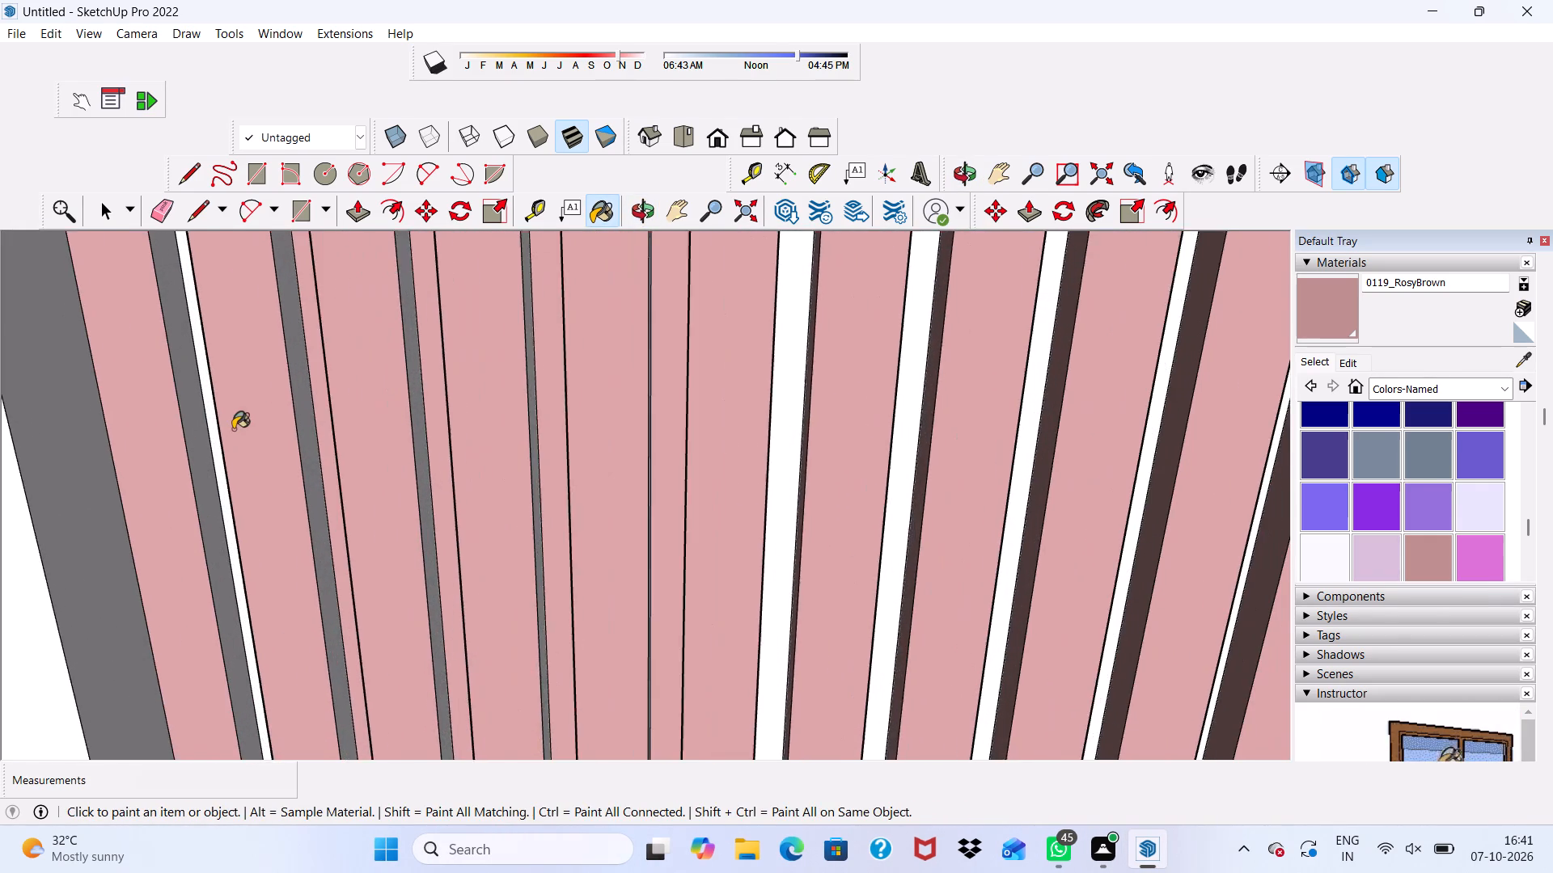
{"action": "scroll", "coordinate": [233, 429], "scroll_direction": "up", "scroll_amount": 4}
{"action": "left_click_drag", "start_coordinate": [169, 429], "coordinate": [176, 429]}
{"action": "left_click", "coordinate": [197, 422]}
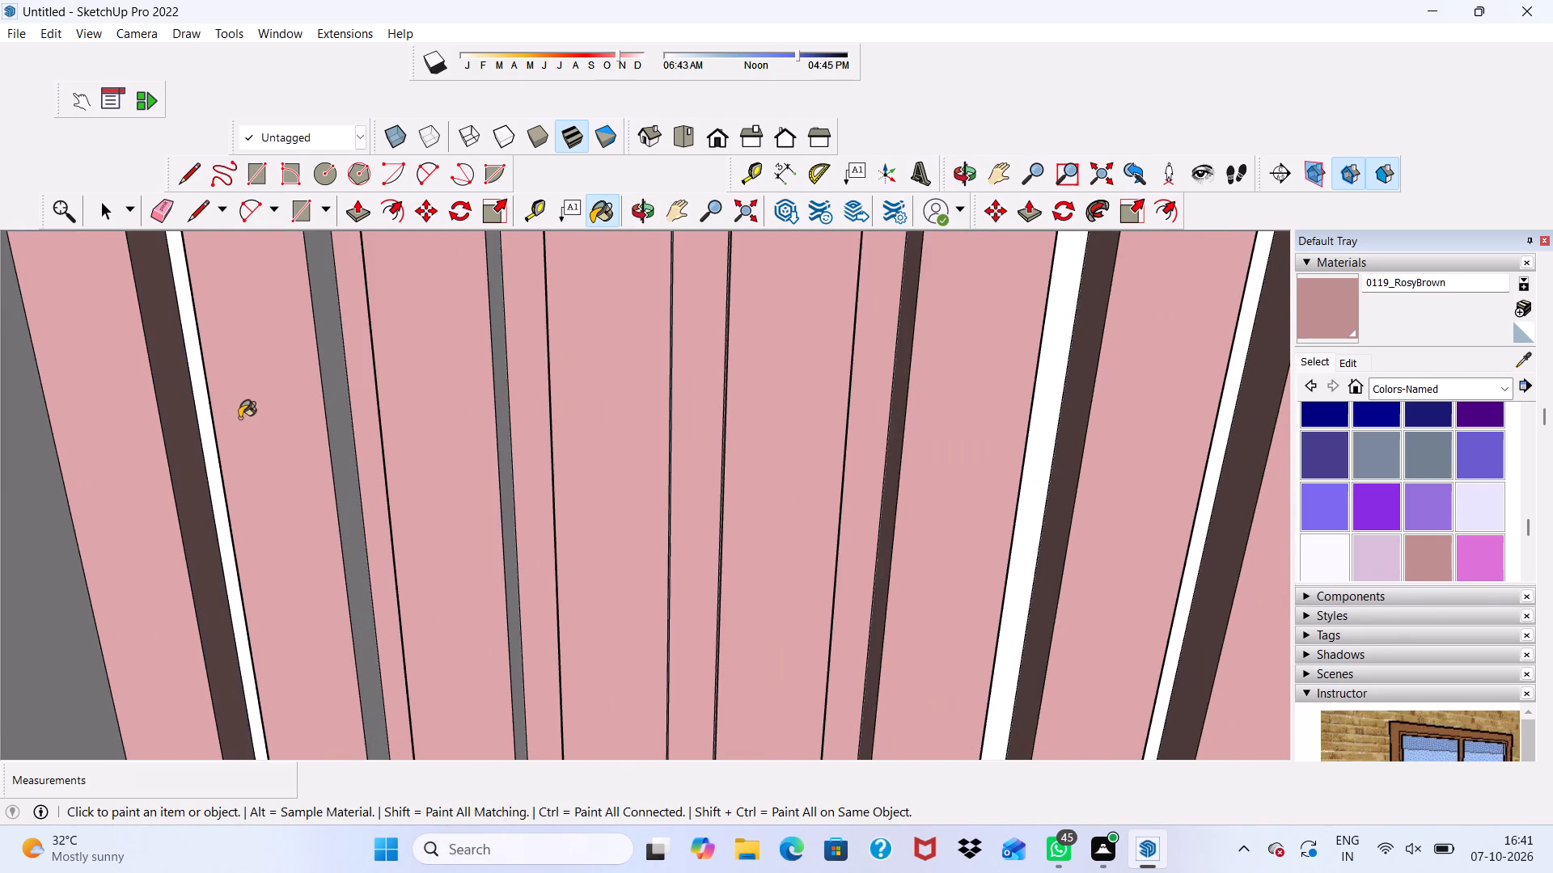
{"action": "scroll", "coordinate": [243, 419], "scroll_direction": "down", "scroll_amount": 1}
{"action": "middle_click_drag", "start_coordinate": [254, 428], "coordinate": [476, 399]}
{"action": "left_click", "coordinate": [169, 435]}
{"action": "scroll", "coordinate": [51, 581], "scroll_direction": "up", "scroll_amount": 3}
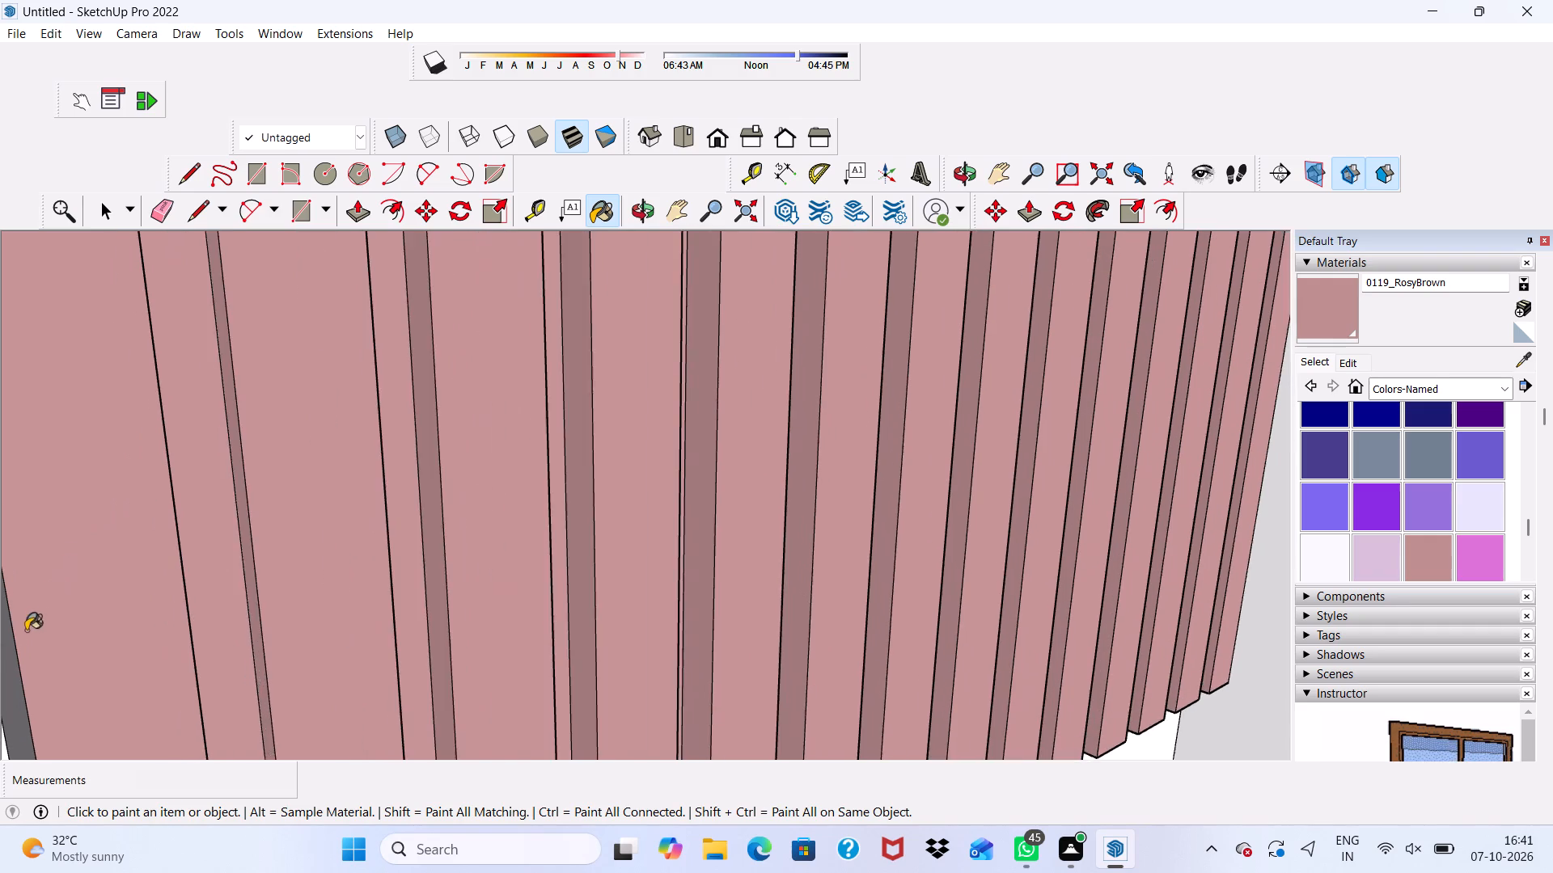
{"action": "scroll", "coordinate": [26, 632], "scroll_direction": "down", "scroll_amount": 6}
{"action": "middle_click_drag", "start_coordinate": [321, 507], "coordinate": [155, 534]}
{"action": "scroll", "coordinate": [235, 492], "scroll_direction": "up", "scroll_amount": 5}
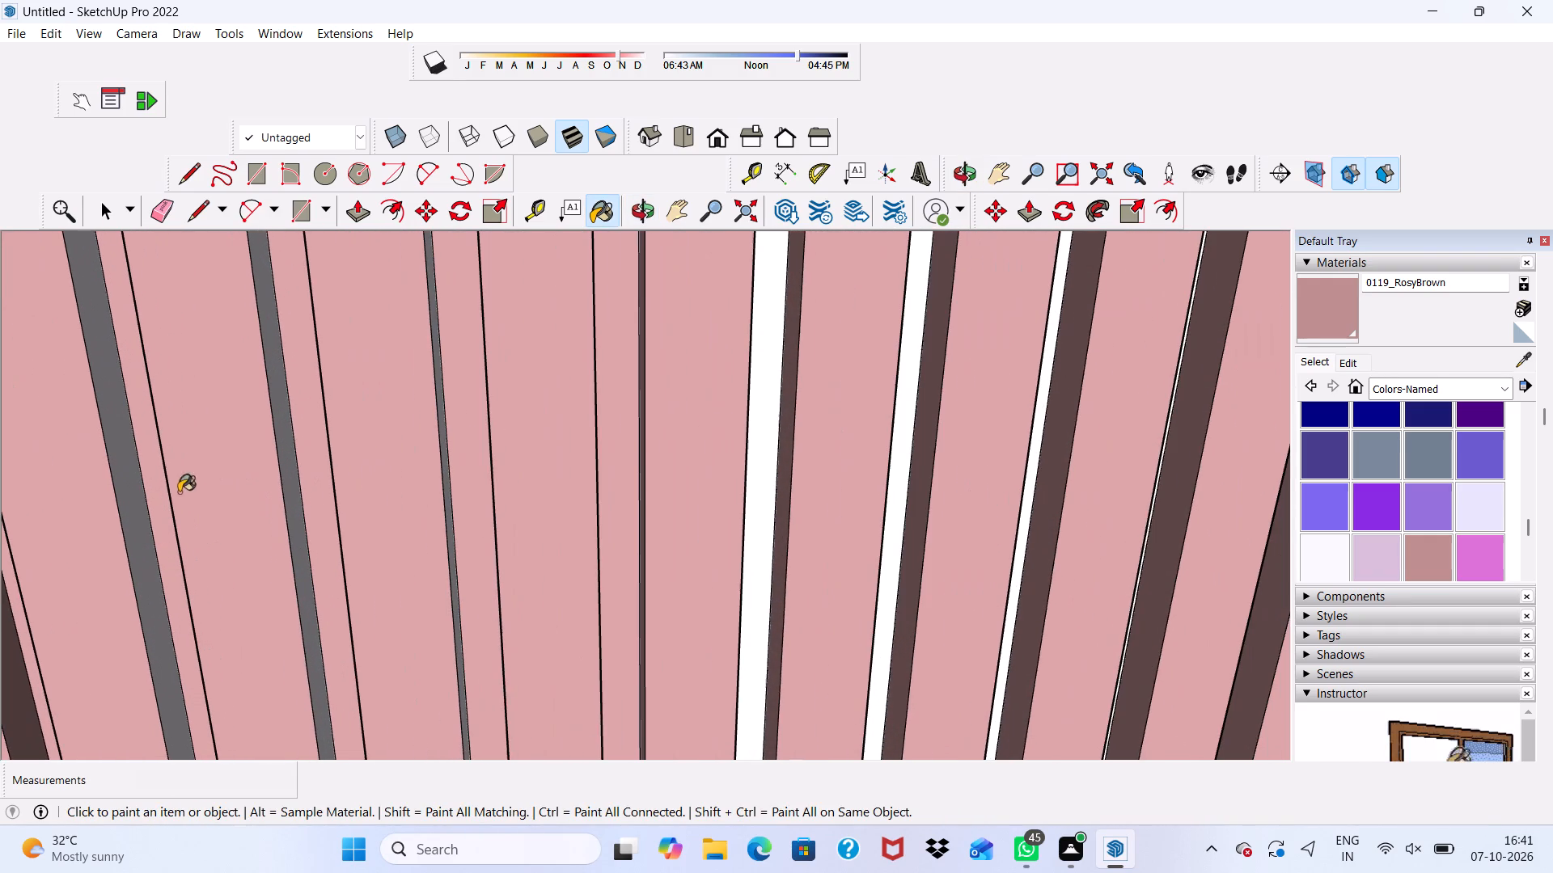
{"action": "left_click", "coordinate": [125, 497]}
Paint five grey slat side faces and the adjoining white gap strips on the screen 0119_RosyBrown from the opposite viewing side.
{"action": "scroll", "coordinate": [330, 469], "scroll_direction": "down", "scroll_amount": 1}
{"action": "middle_click_drag", "start_coordinate": [330, 469], "coordinate": [87, 454]}
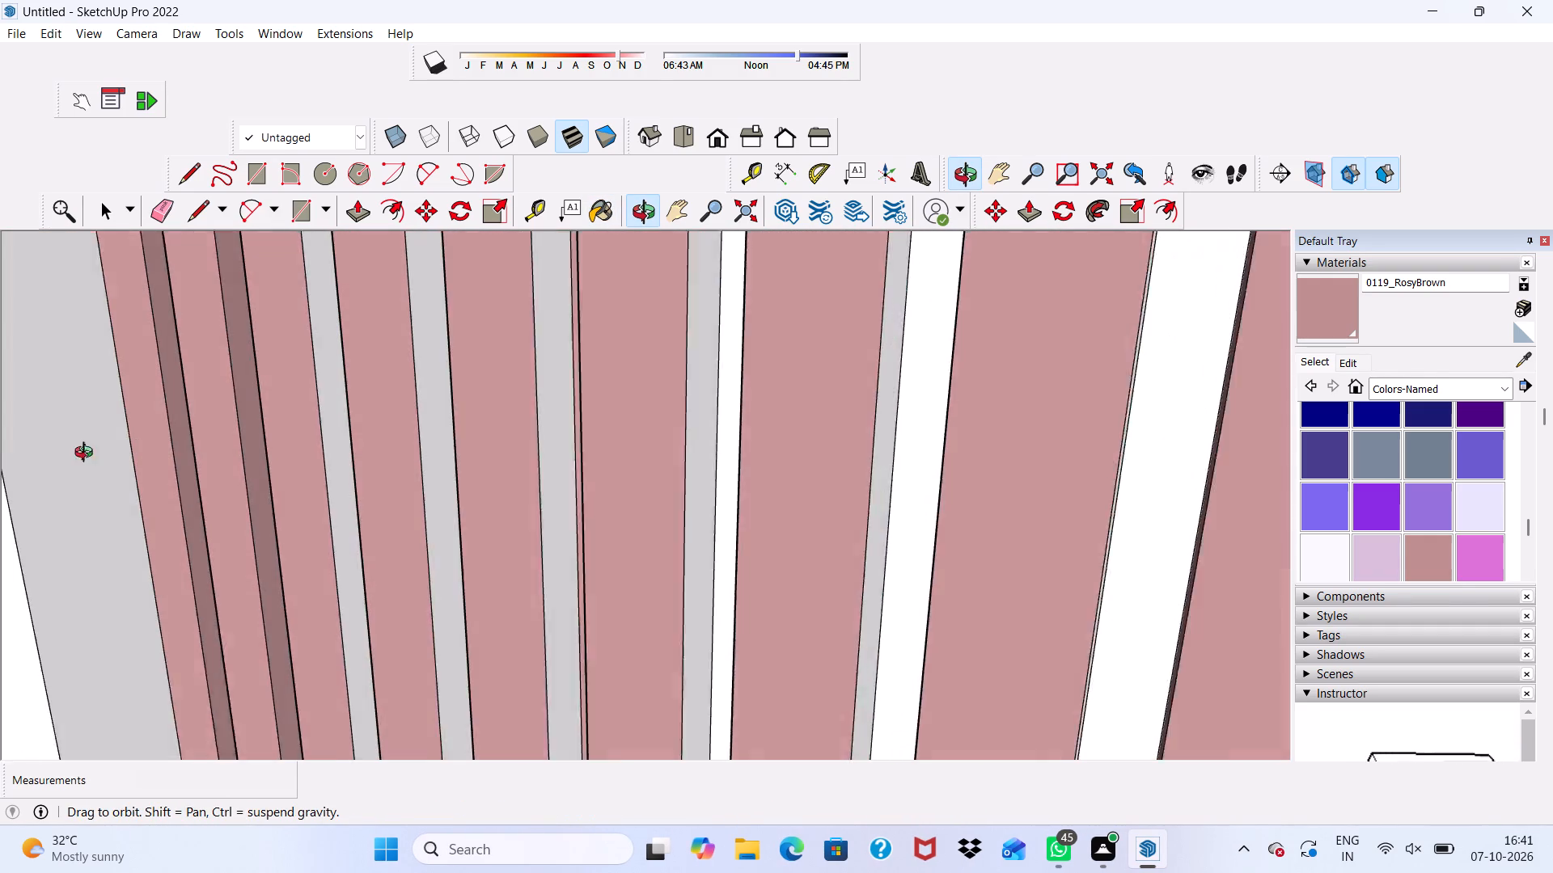
{"action": "middle_click_drag", "start_coordinate": [87, 454], "coordinate": [71, 456]}
{"action": "scroll", "coordinate": [349, 475], "scroll_direction": "up", "scroll_amount": 1}
{"action": "left_click", "coordinate": [341, 466]}
{"action": "left_click", "coordinate": [441, 458]}
{"action": "left_click", "coordinate": [553, 462]}
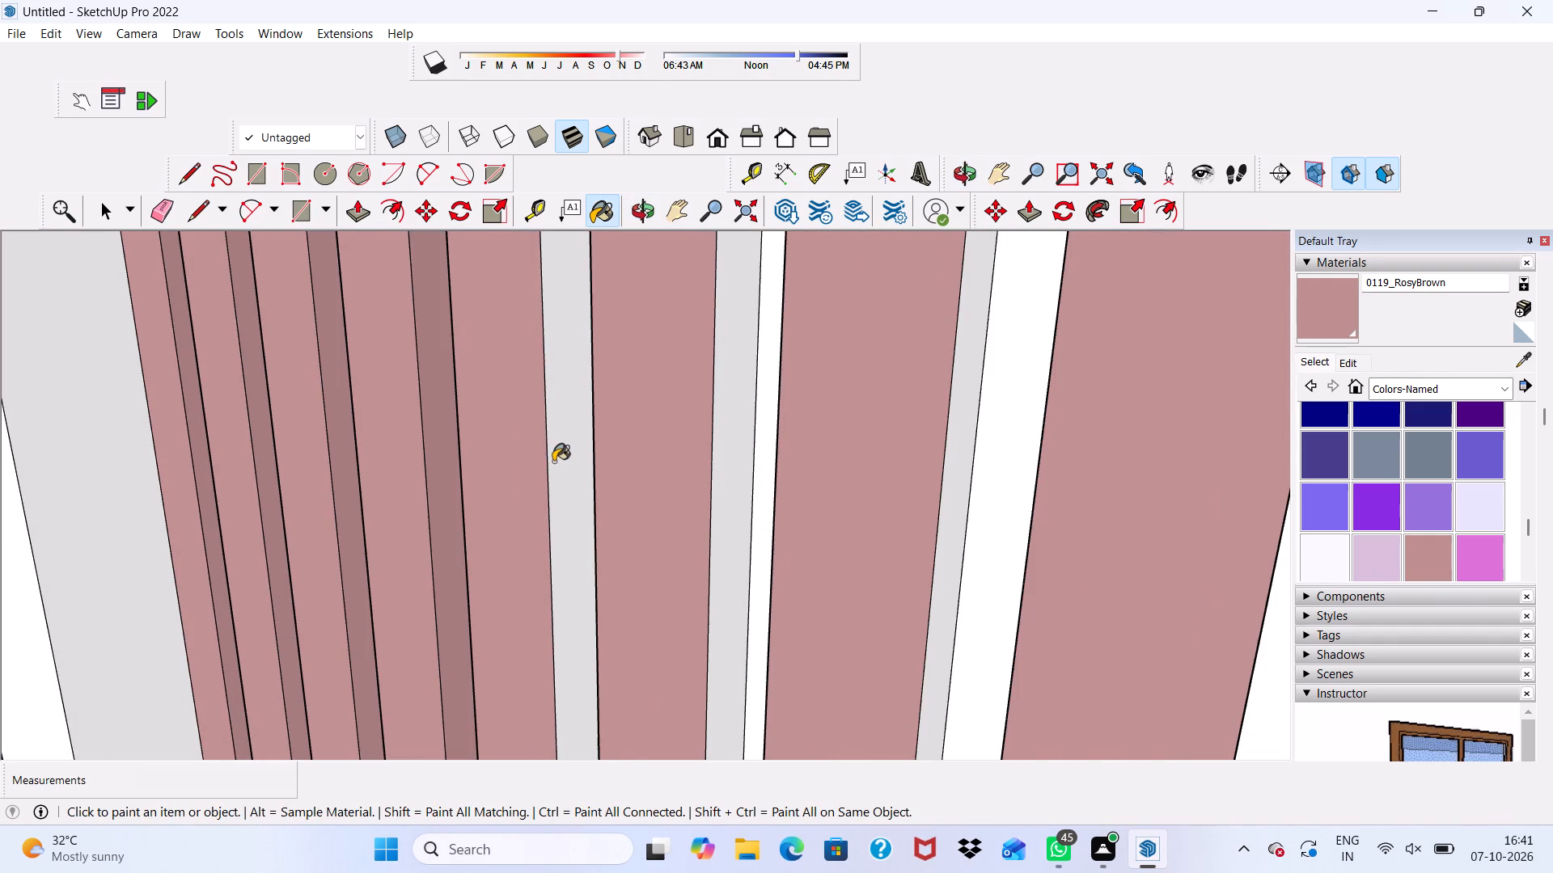
{"action": "left_click", "coordinate": [735, 458]}
{"action": "left_click", "coordinate": [965, 470]}
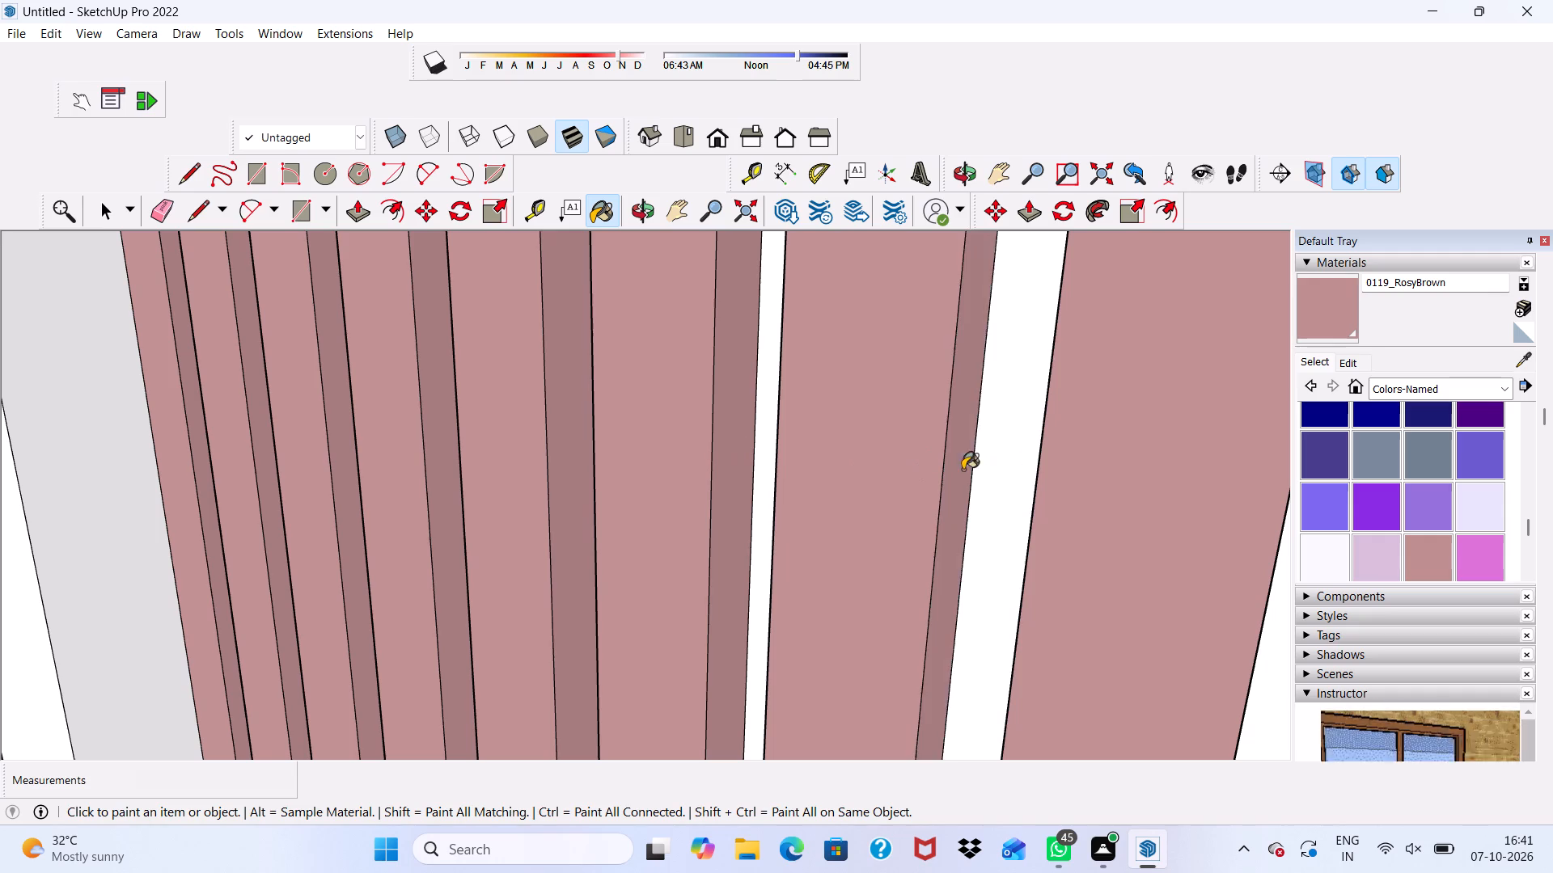
{"action": "left_click", "coordinate": [1000, 448]}
{"action": "left_click", "coordinate": [760, 439]}
Continue painting the white gap strips and thin side faces between the following slats of the same screen 0119_RosyBrown.
{"action": "scroll", "coordinate": [760, 439], "scroll_direction": "down", "scroll_amount": 4}
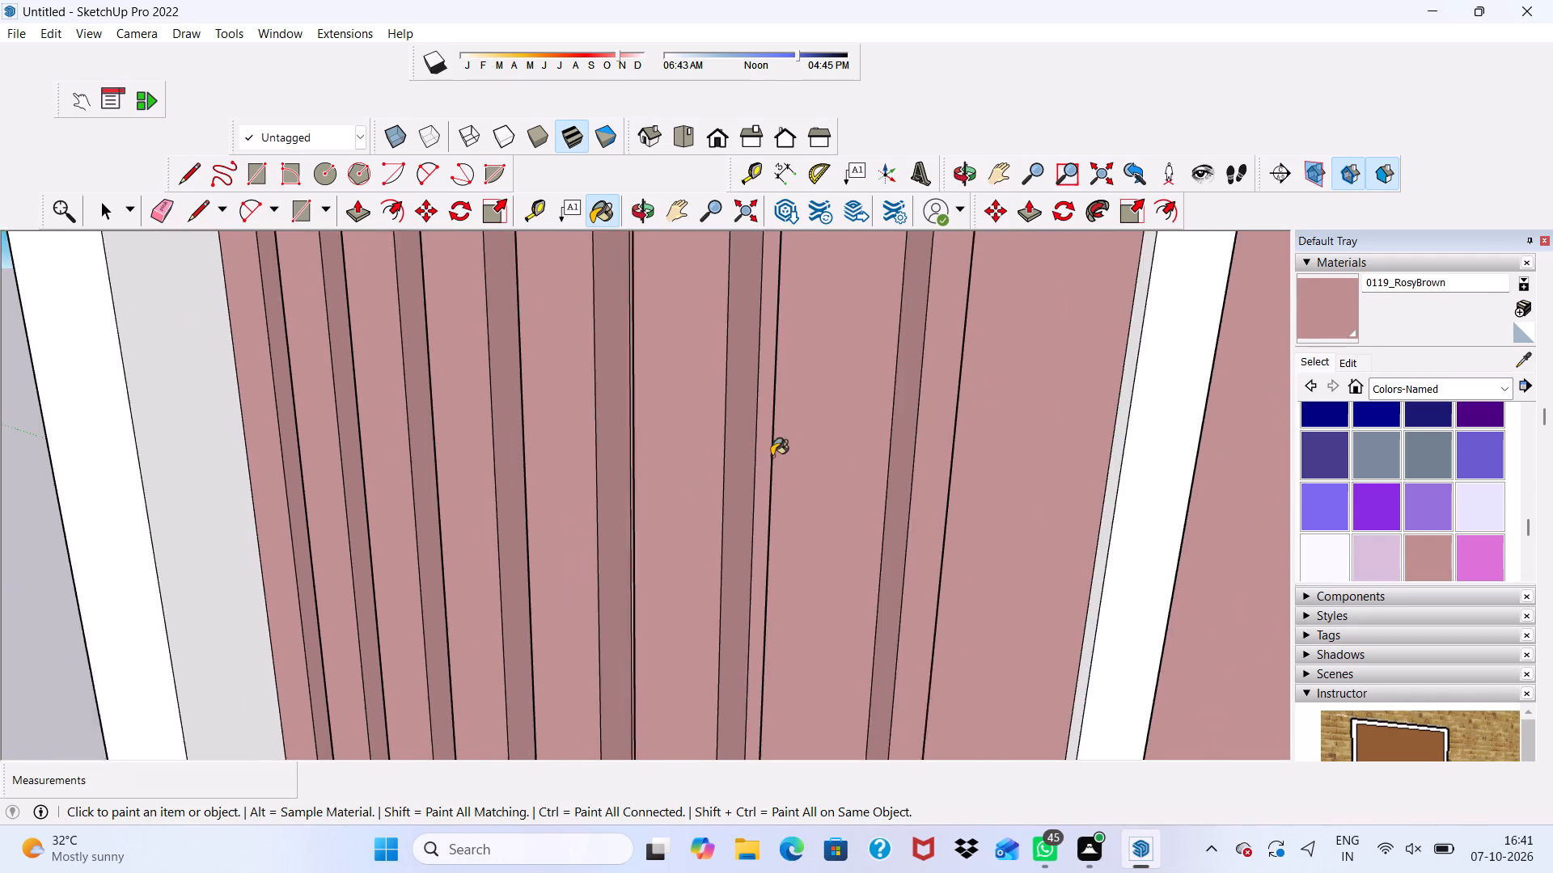
{"action": "scroll", "coordinate": [896, 413], "scroll_direction": "down", "scroll_amount": 11}
{"action": "scroll", "coordinate": [958, 474], "scroll_direction": "up", "scroll_amount": 5}
{"action": "left_click", "coordinate": [986, 464]}
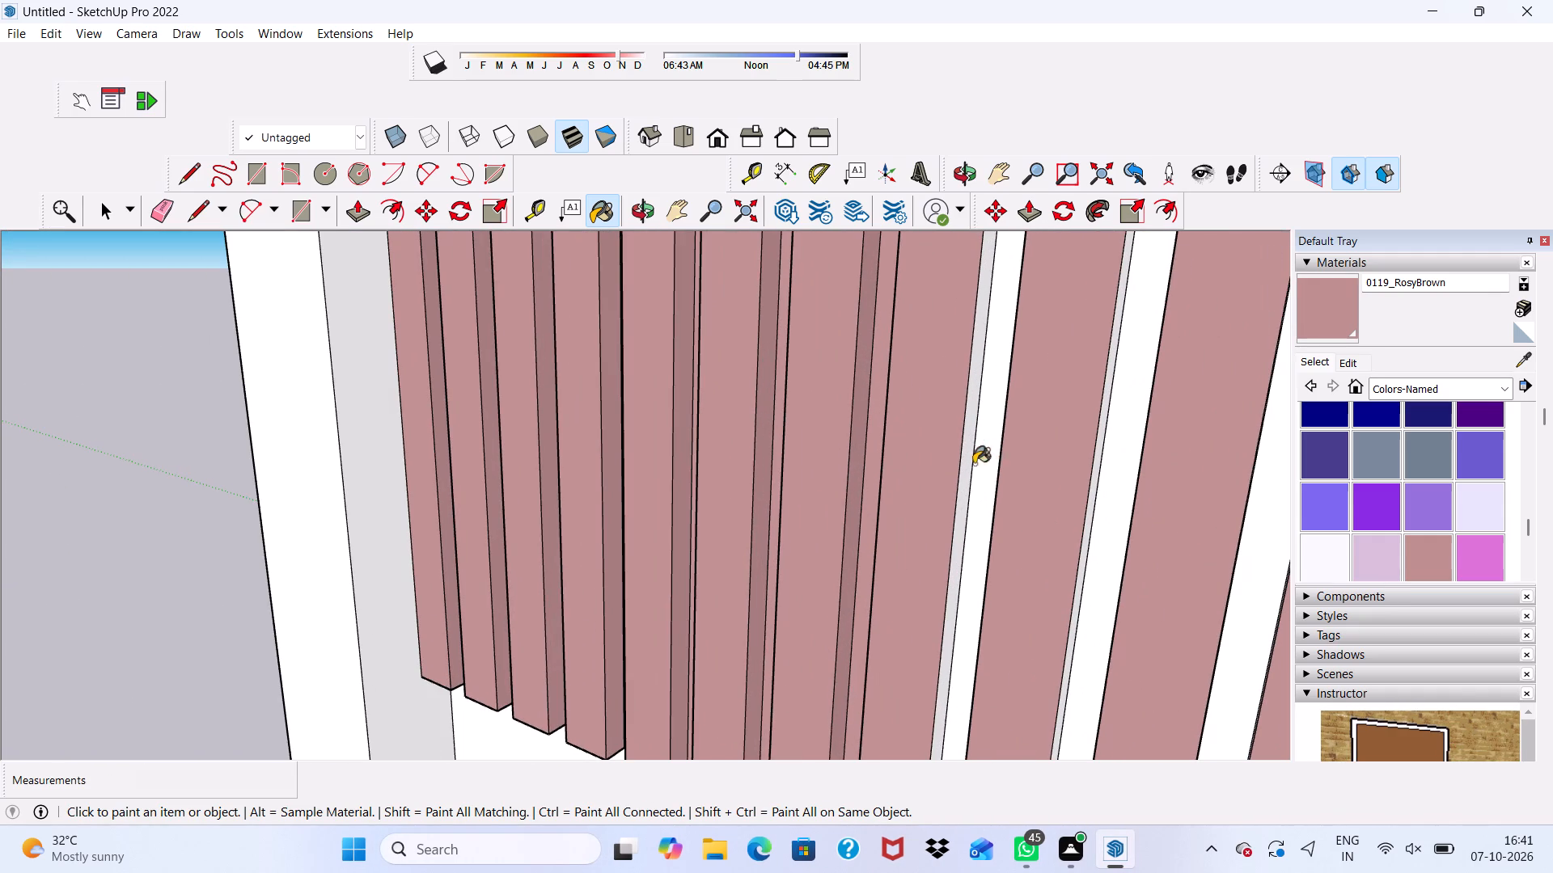
{"action": "left_click", "coordinate": [969, 462]}
{"action": "left_click", "coordinate": [1111, 460]}
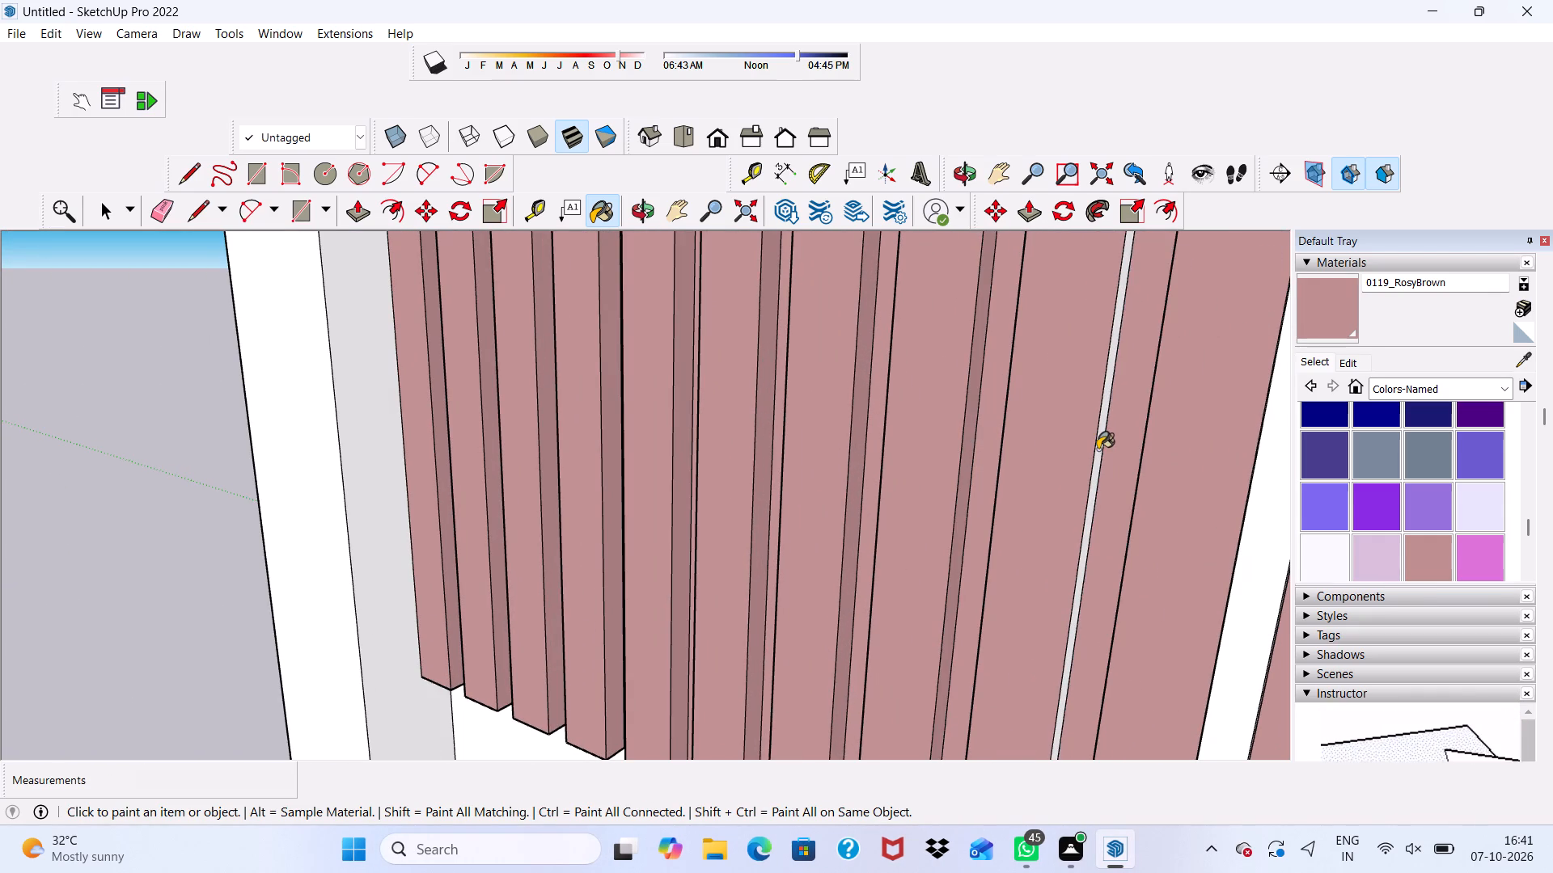
{"action": "left_click", "coordinate": [1098, 449]}
{"action": "scroll", "coordinate": [1022, 462], "scroll_direction": "down", "scroll_amount": 9}
{"action": "scroll", "coordinate": [1076, 458], "scroll_direction": "up", "scroll_amount": 5}
{"action": "left_click", "coordinate": [1073, 455]}
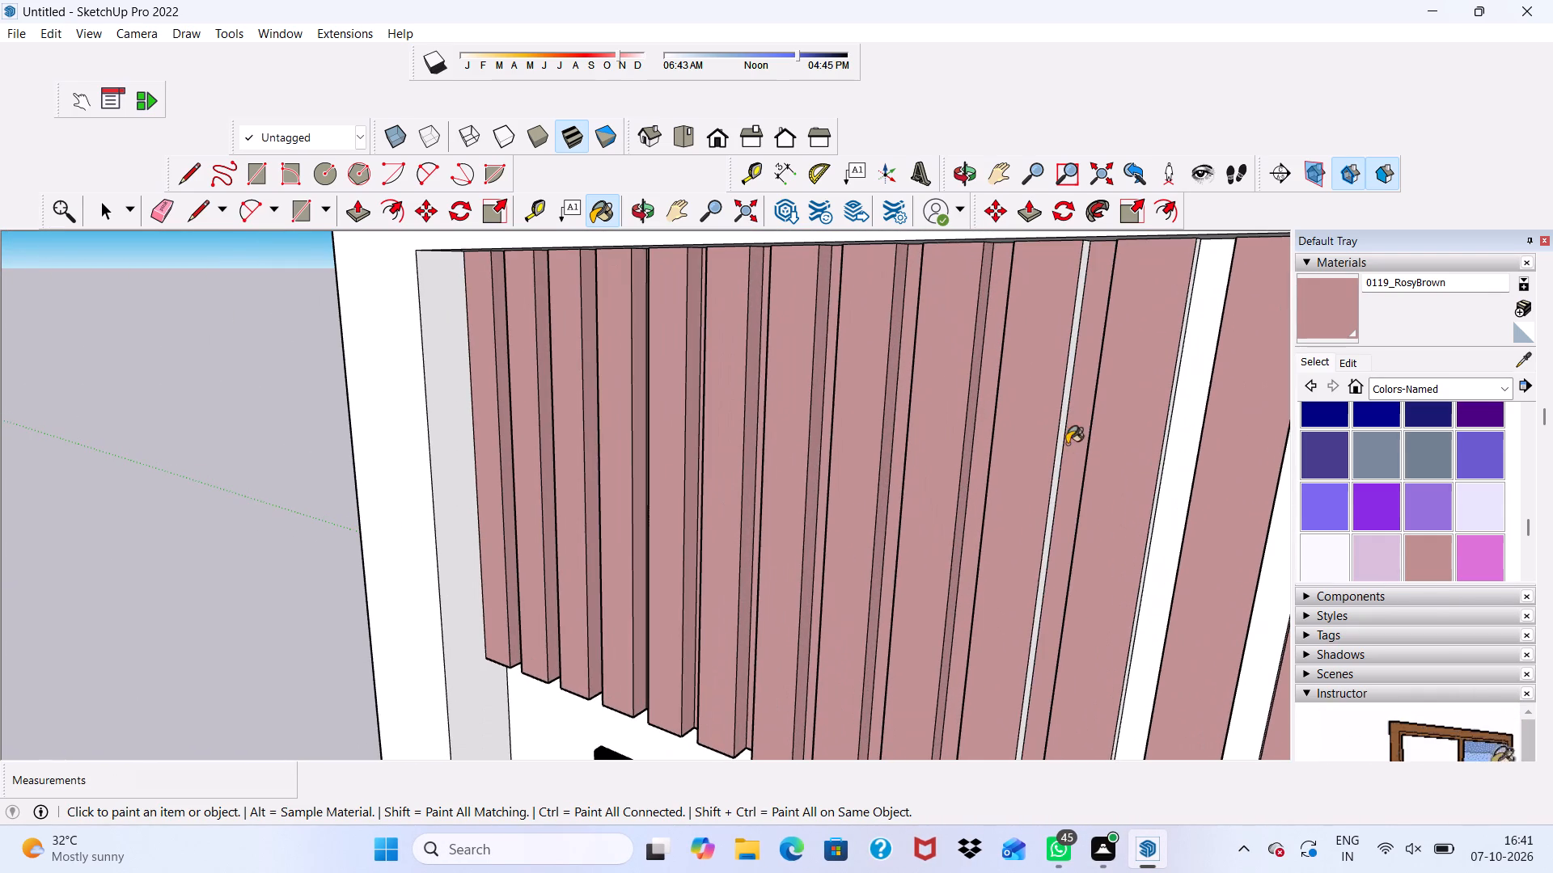
{"action": "left_click", "coordinate": [1060, 441]}
{"action": "left_click", "coordinate": [1188, 452]}
{"action": "scroll", "coordinate": [1170, 444], "scroll_direction": "up", "scroll_amount": 5}
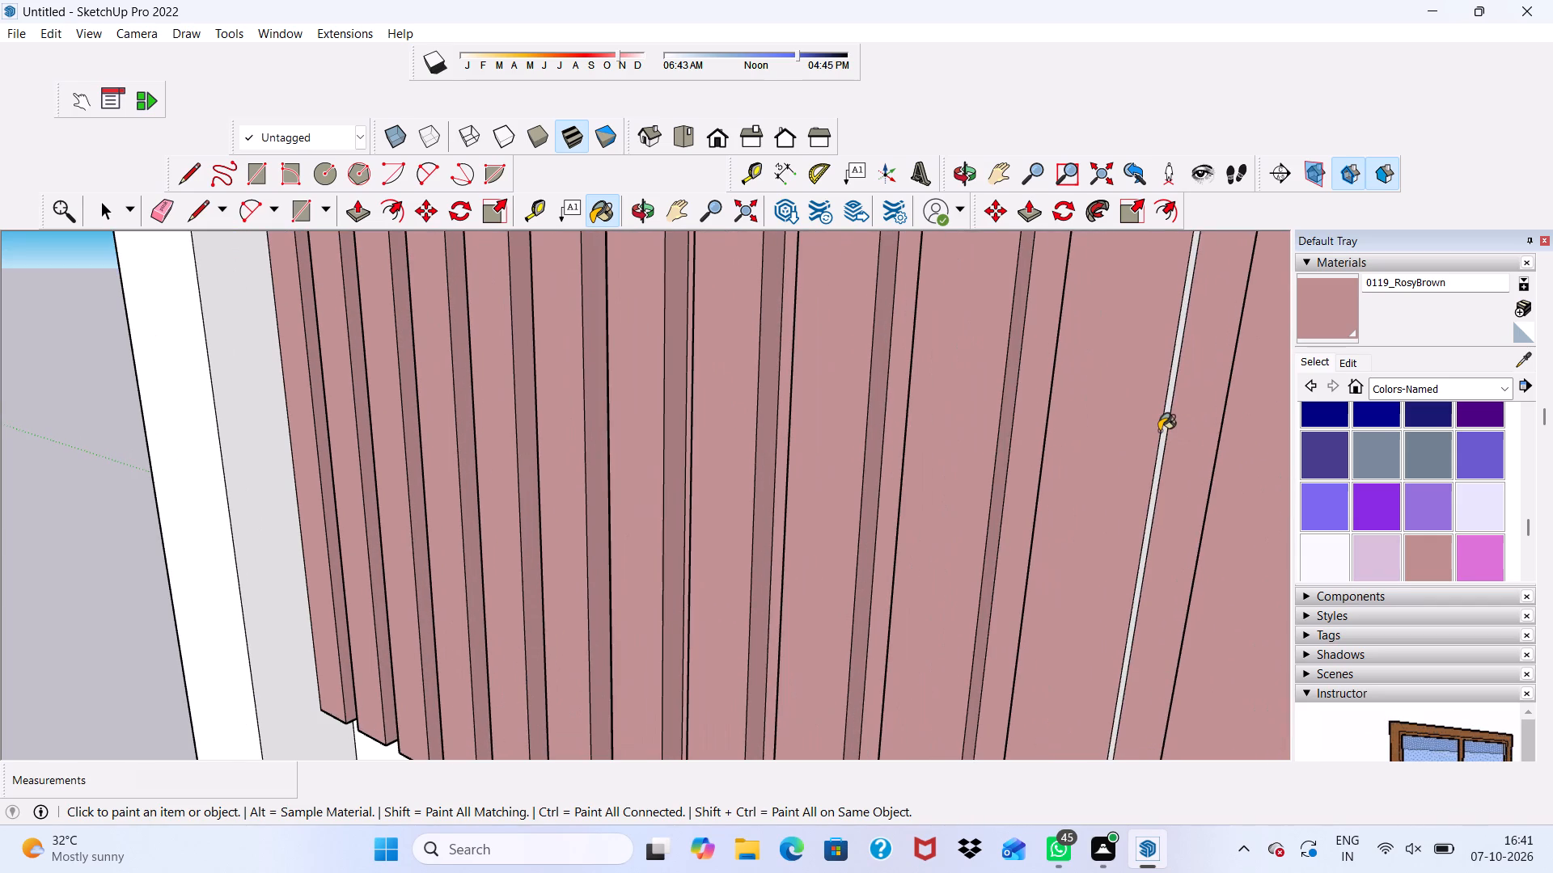
{"action": "left_click", "coordinate": [1162, 430]}
{"action": "scroll", "coordinate": [1128, 428], "scroll_direction": "down", "scroll_amount": 8}
{"action": "left_click", "coordinate": [1238, 426]}
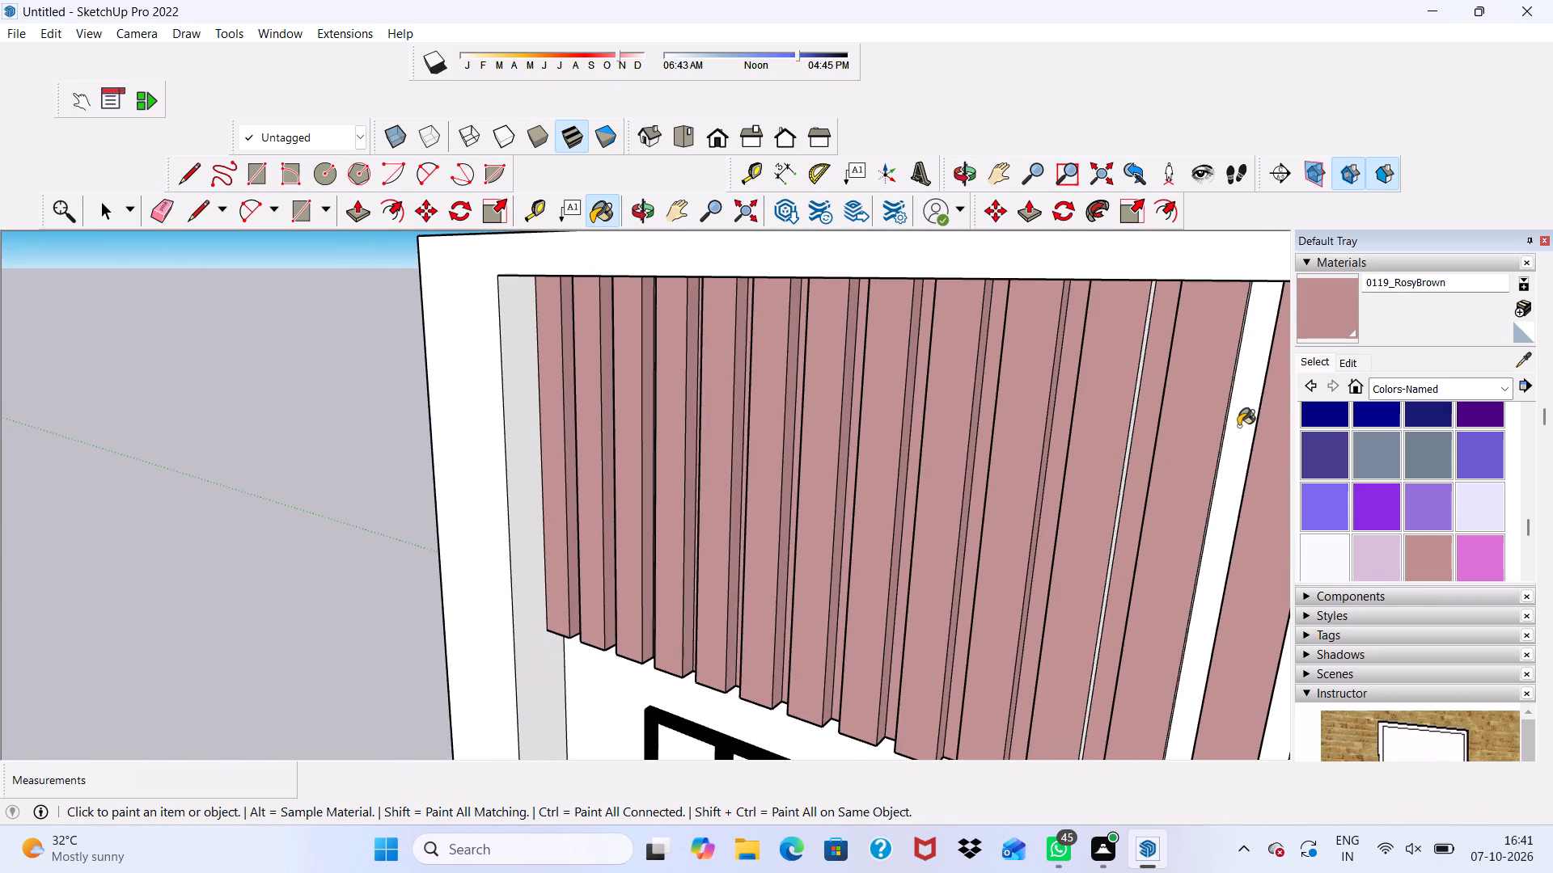
{"action": "scroll", "coordinate": [1117, 424], "scroll_direction": "up", "scroll_amount": 14}
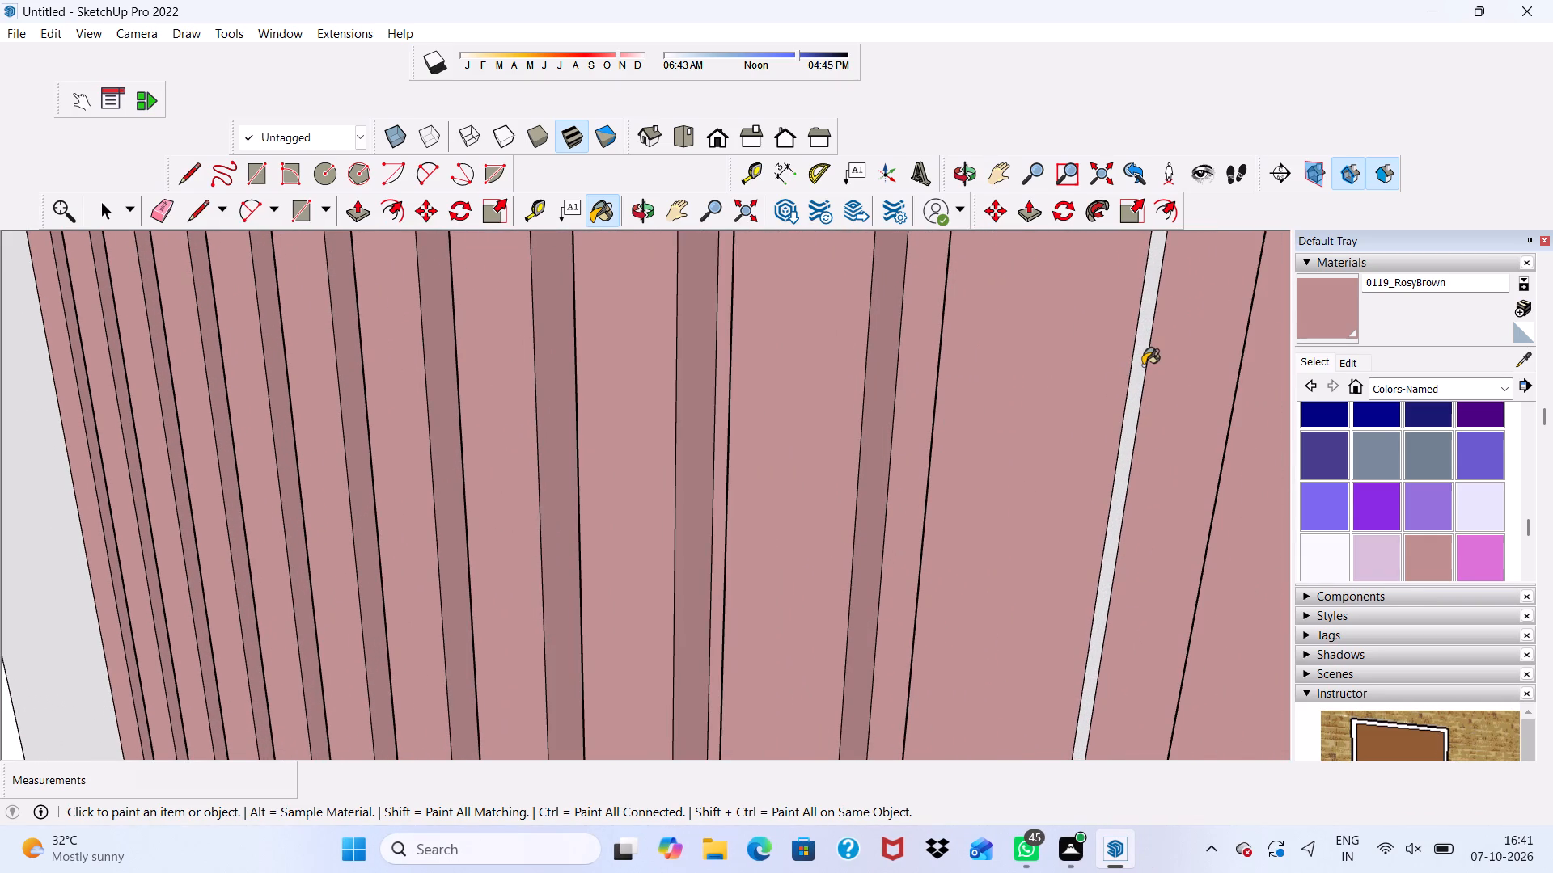
{"action": "left_click", "coordinate": [1143, 365]}
Paint the last unpainted gap strips and slat side faces at the end of the near tower's screen 0119_RosyBrown.
{"action": "scroll", "coordinate": [1136, 367], "scroll_direction": "down", "scroll_amount": 14}
{"action": "middle_click_drag", "start_coordinate": [1090, 424], "coordinate": [1199, 436]}
{"action": "scroll", "coordinate": [1199, 436], "scroll_direction": "down", "scroll_amount": 1}
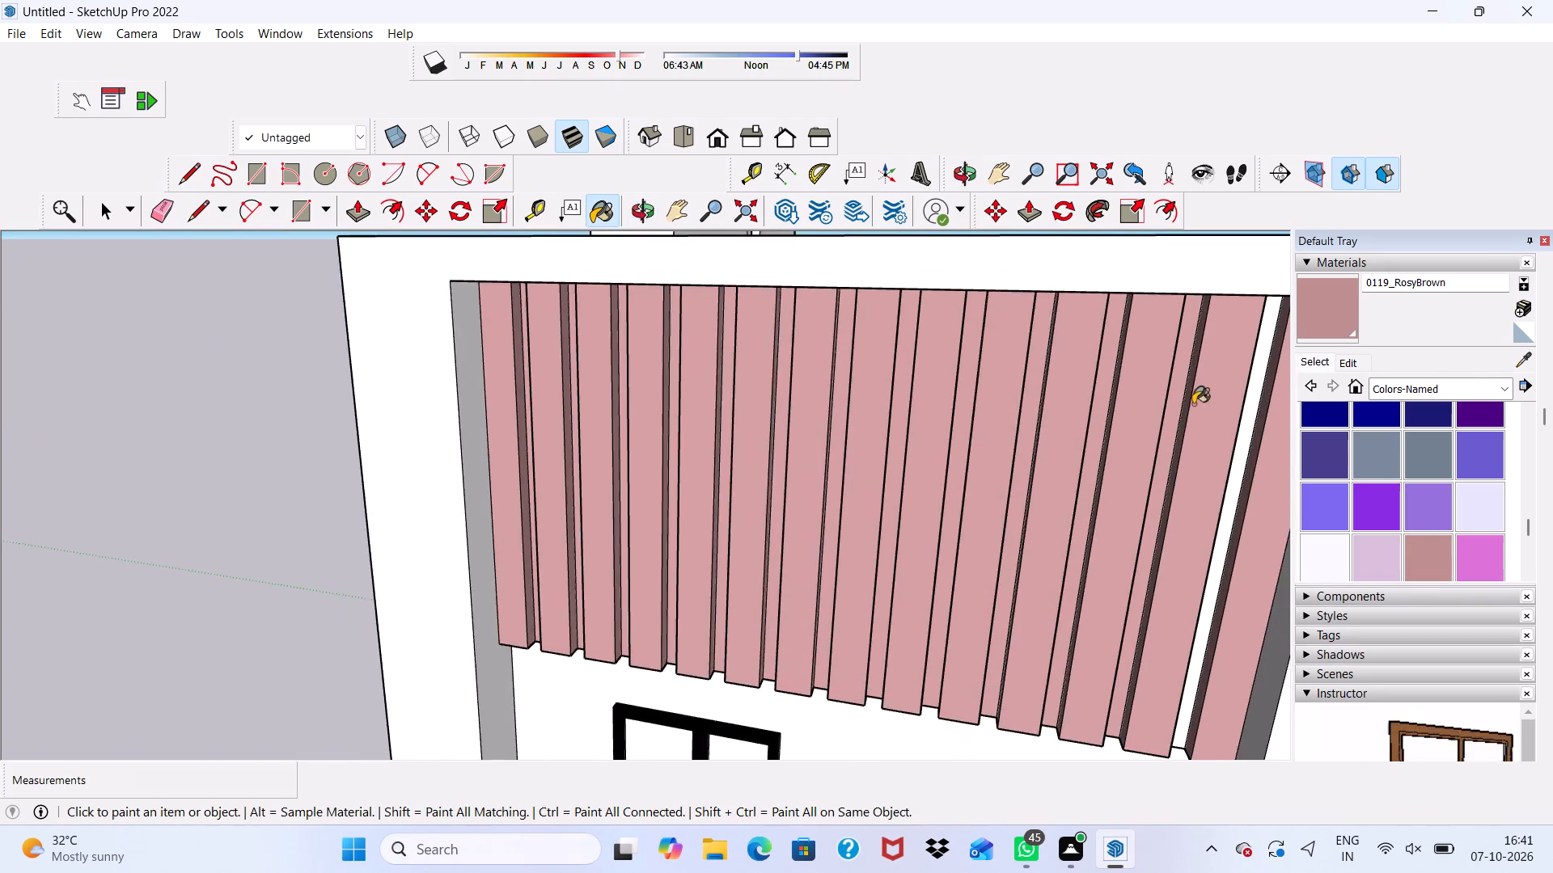
{"action": "scroll", "coordinate": [1194, 404], "scroll_direction": "up", "scroll_amount": 8}
{"action": "left_click", "coordinate": [1263, 407]}
{"action": "scroll", "coordinate": [1222, 404], "scroll_direction": "down", "scroll_amount": 5}
{"action": "middle_click_drag", "start_coordinate": [1104, 429], "coordinate": [923, 456]}
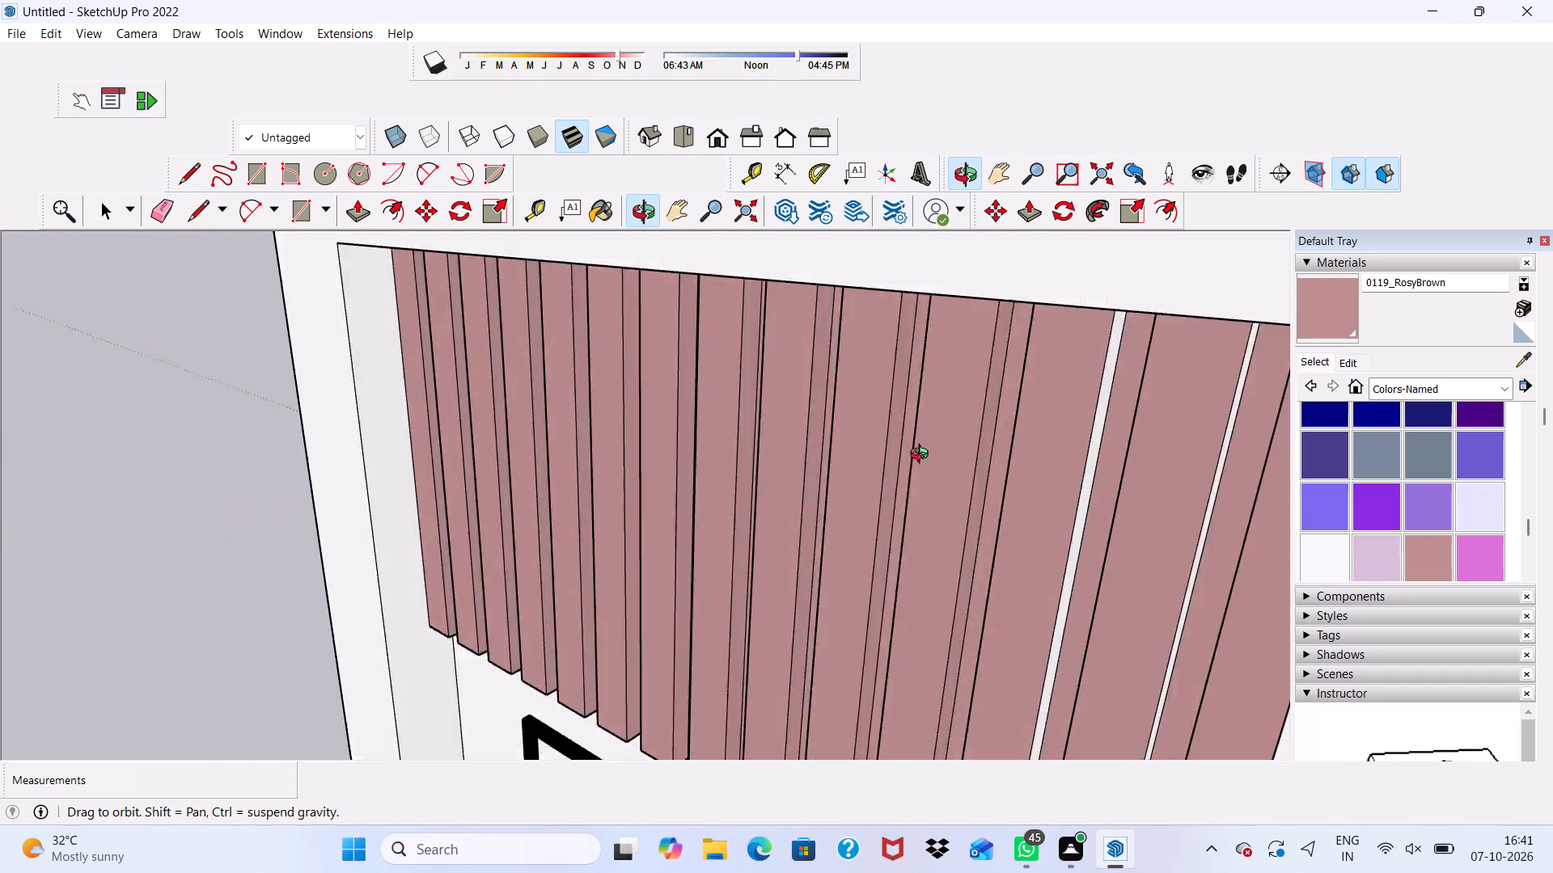
{"action": "middle_click_drag", "start_coordinate": [923, 456], "coordinate": [882, 463]}
{"action": "scroll", "coordinate": [982, 470], "scroll_direction": "up", "scroll_amount": 4}
{"action": "left_click", "coordinate": [1010, 462]}
{"action": "scroll", "coordinate": [1002, 466], "scroll_direction": "down", "scroll_amount": 5}
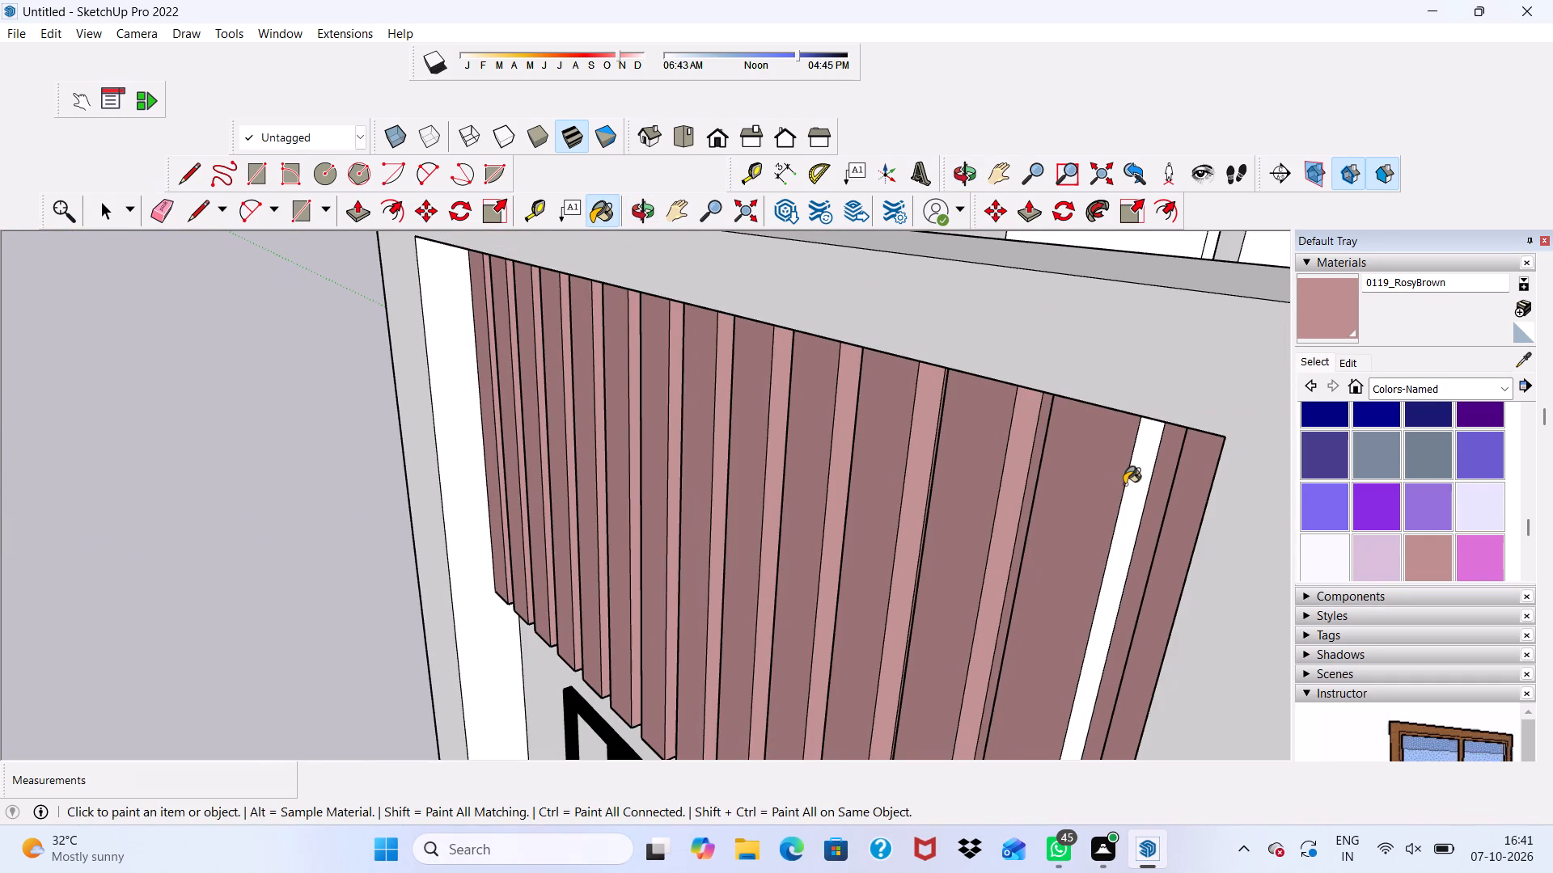
{"action": "left_click", "coordinate": [1136, 481]}
{"action": "scroll", "coordinate": [1127, 486], "scroll_direction": "down", "scroll_amount": 4}
{"action": "middle_click_drag", "start_coordinate": [997, 539], "coordinate": [1102, 550]}
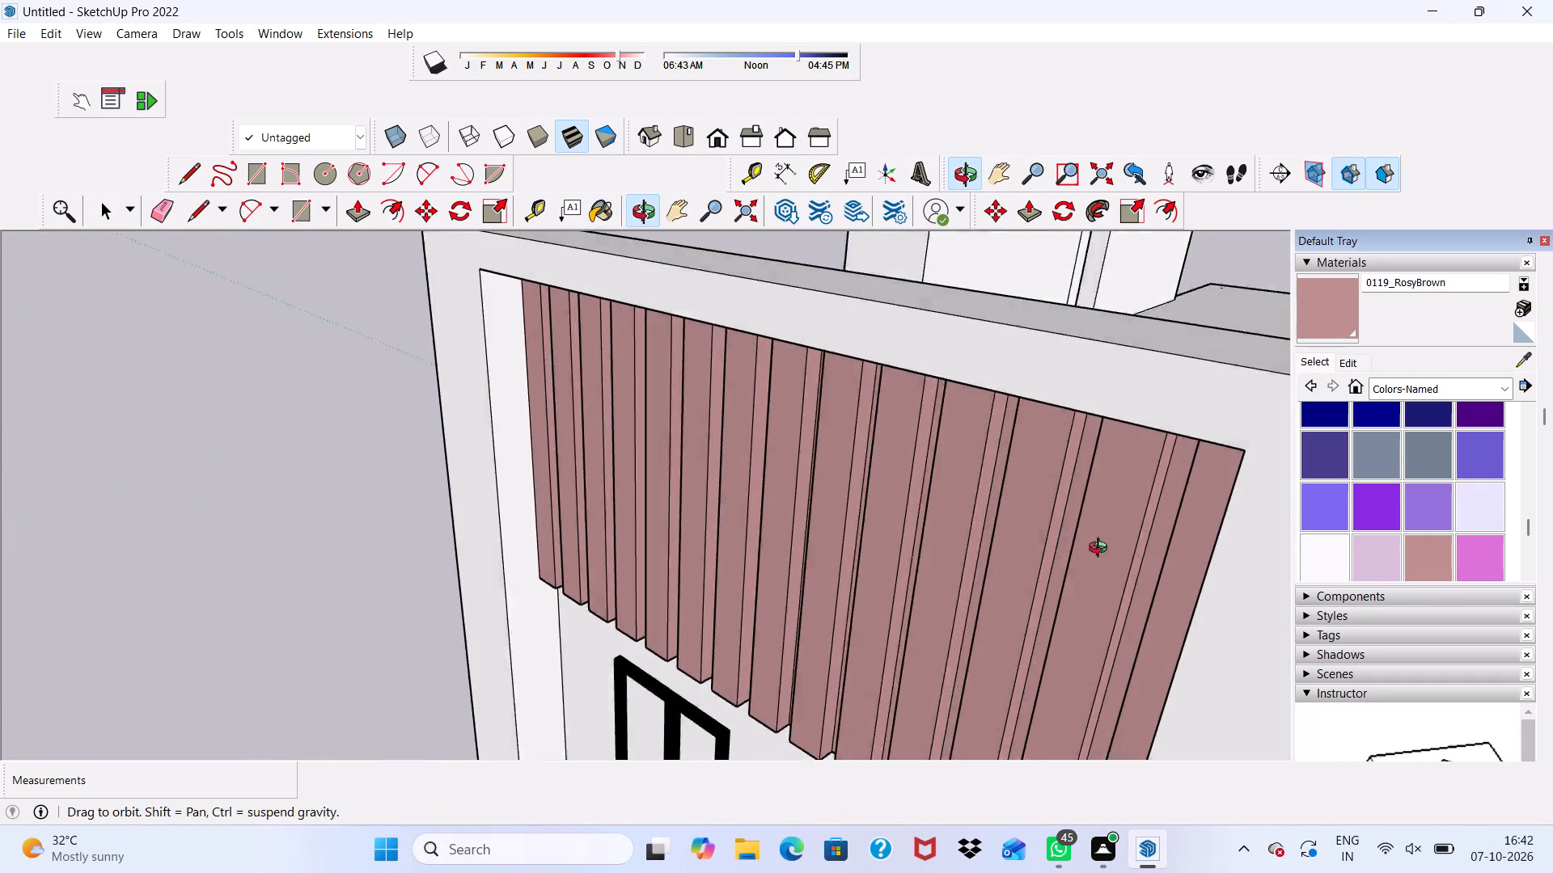
{"action": "middle_click_drag", "start_coordinate": [1102, 550], "coordinate": [1289, 473]}
On another tower's unpainted rooftop screen, paint two slat fronts at one end and the backing surface between the slats 0119_RosyBrown.
{"action": "scroll", "coordinate": [1075, 455], "scroll_direction": "up", "scroll_amount": 5}
{"action": "scroll", "coordinate": [1061, 445], "scroll_direction": "down", "scroll_amount": 17}
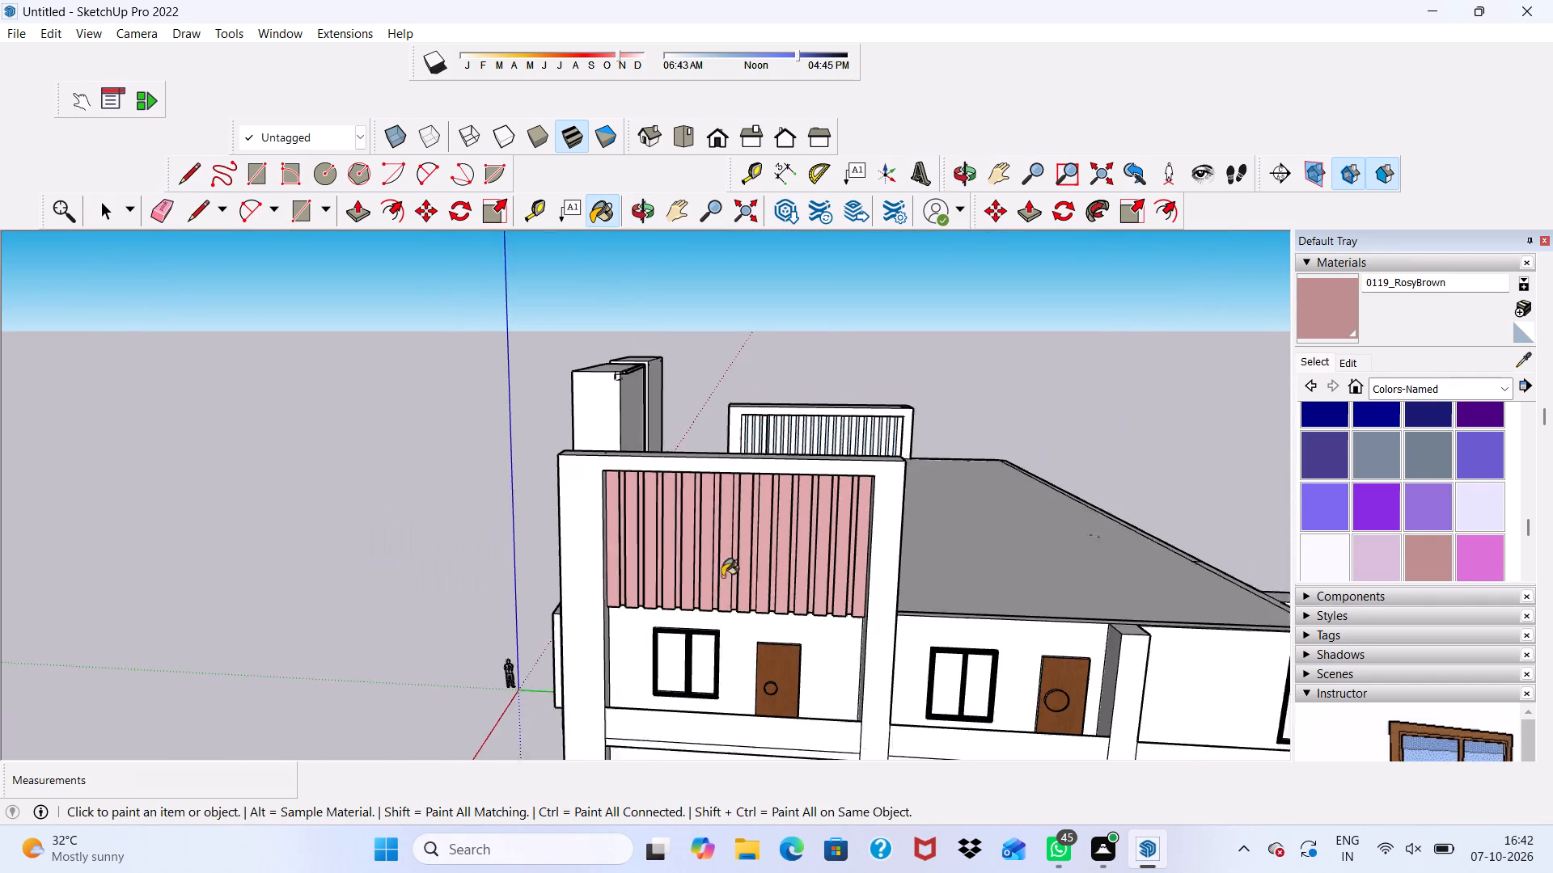
{"action": "scroll", "coordinate": [722, 576], "scroll_direction": "down", "scroll_amount": 1}
{"action": "middle_click_drag", "start_coordinate": [712, 581], "coordinate": [1365, 399]}
{"action": "scroll", "coordinate": [618, 453], "scroll_direction": "up", "scroll_amount": 10}
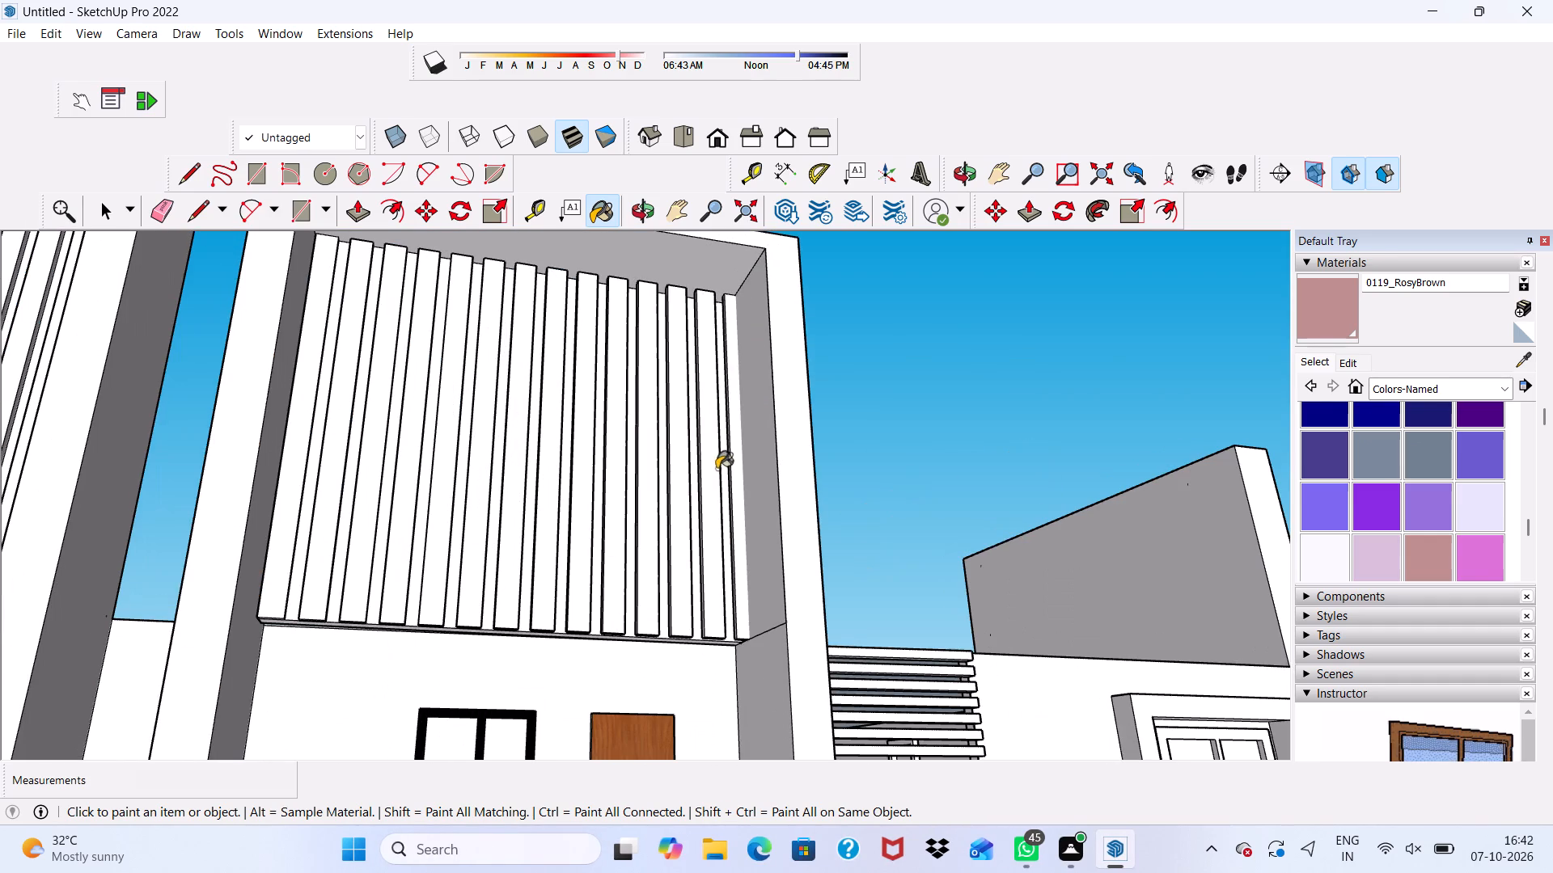
{"action": "left_click", "coordinate": [730, 481]}
{"action": "left_click", "coordinate": [708, 489]}
{"action": "scroll", "coordinate": [720, 497], "scroll_direction": "up", "scroll_amount": 3}
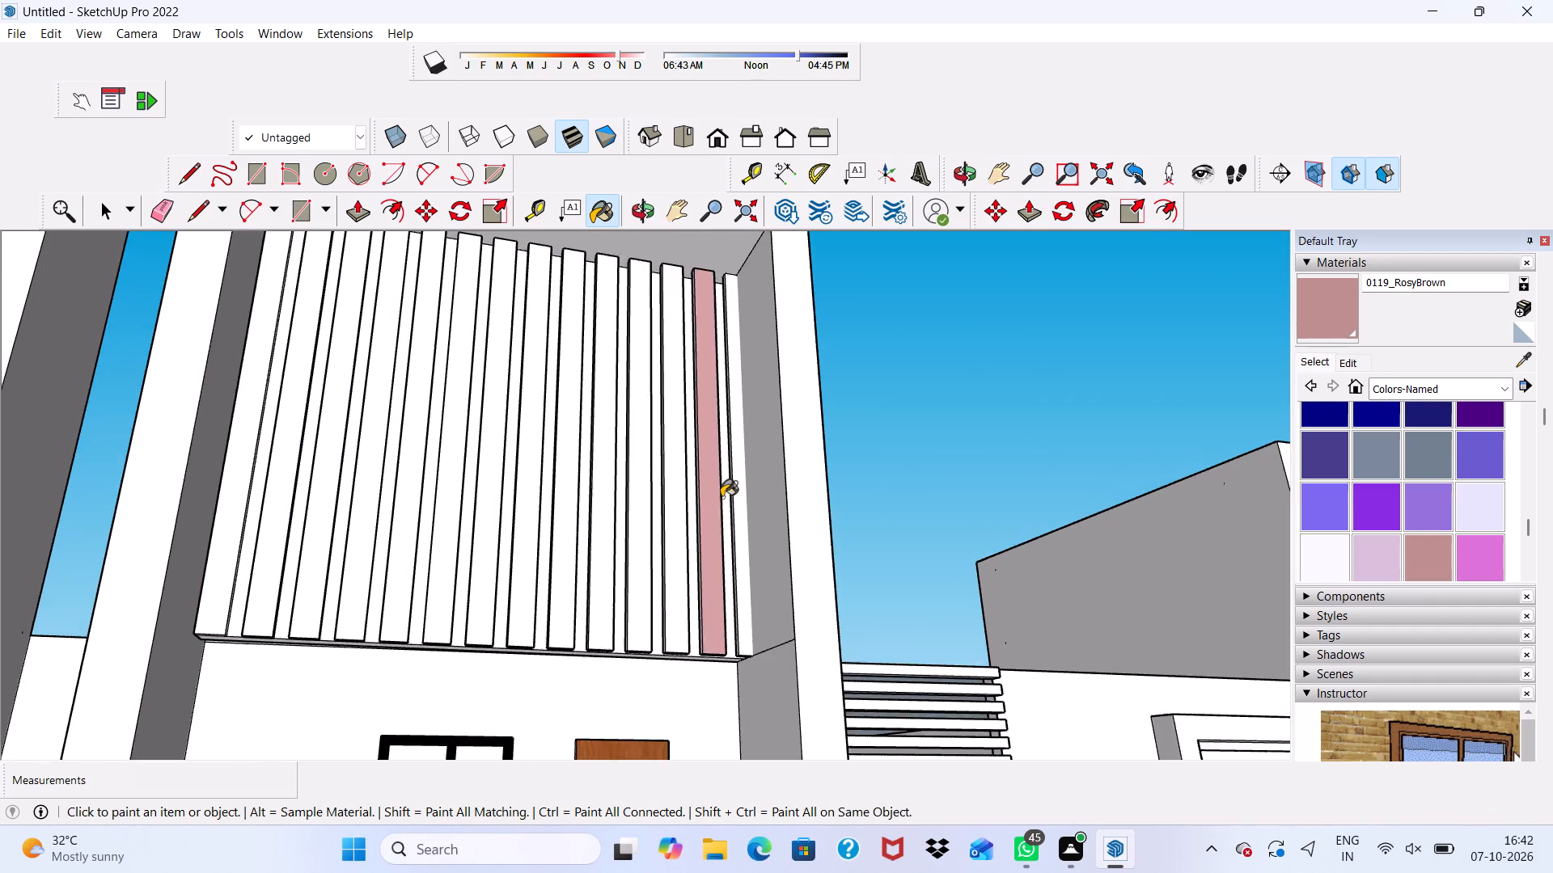
{"action": "left_click", "coordinate": [739, 494]}
{"action": "scroll", "coordinate": [730, 499], "scroll_direction": "up", "scroll_amount": 2}
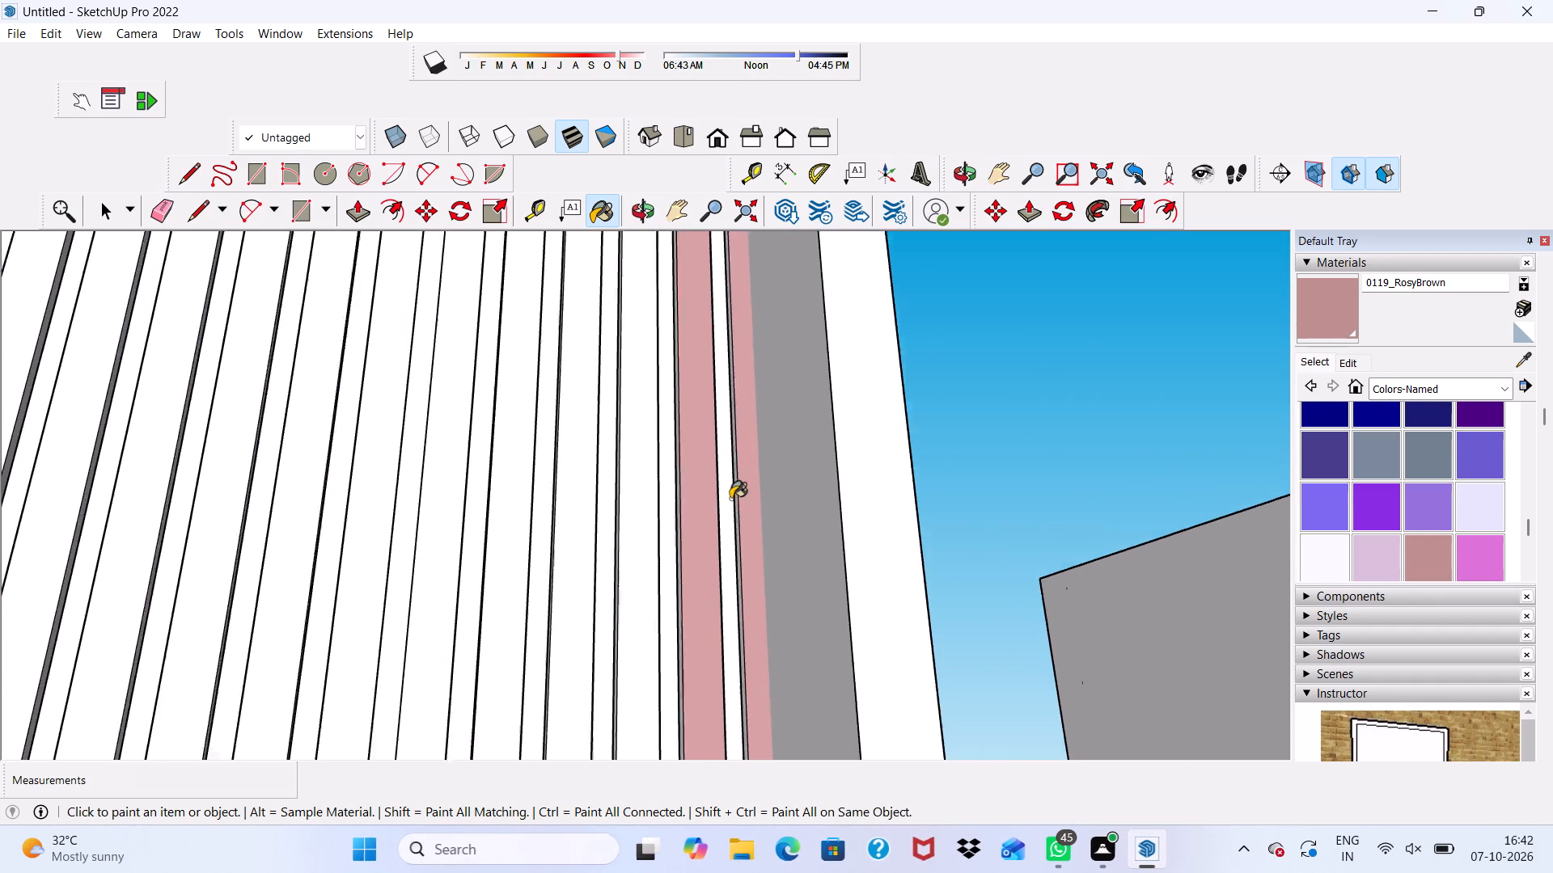
{"action": "scroll", "coordinate": [730, 499], "scroll_direction": "up", "scroll_amount": 6}
{"action": "left_click", "coordinate": [729, 498]}
{"action": "scroll", "coordinate": [562, 543], "scroll_direction": "down", "scroll_amount": 11}
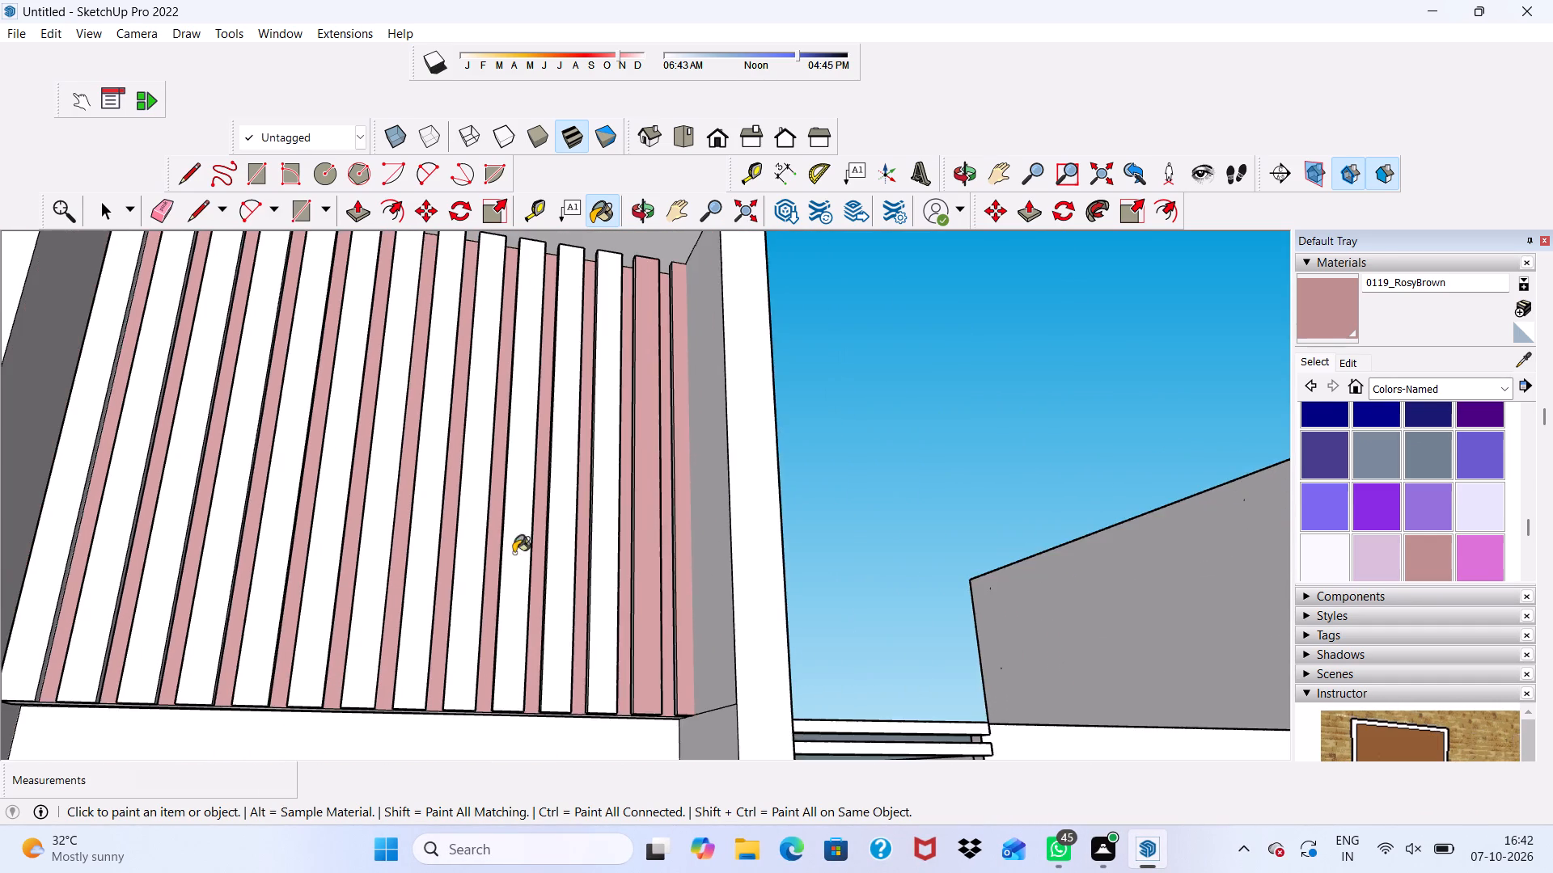
Paint the front faces of all the remaining white slats on this second rooftop screen 0119_RosyBrown.
{"action": "scroll", "coordinate": [572, 443], "scroll_direction": "down", "scroll_amount": 8}
{"action": "scroll", "coordinate": [413, 476], "scroll_direction": "up", "scroll_amount": 5}
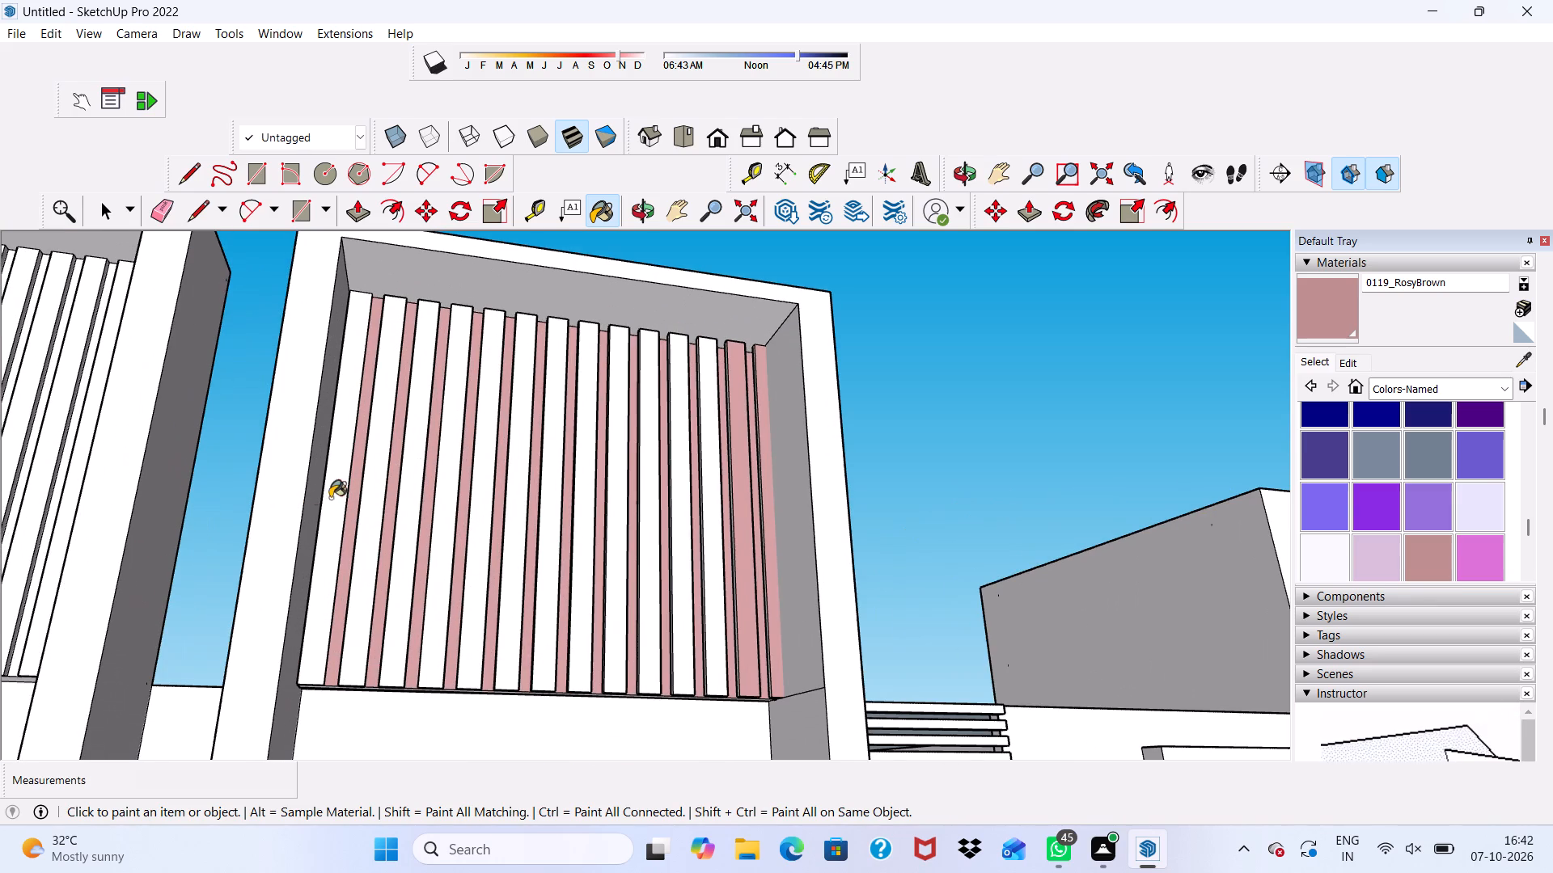
{"action": "left_click", "coordinate": [336, 474]}
{"action": "left_click", "coordinate": [363, 508]}
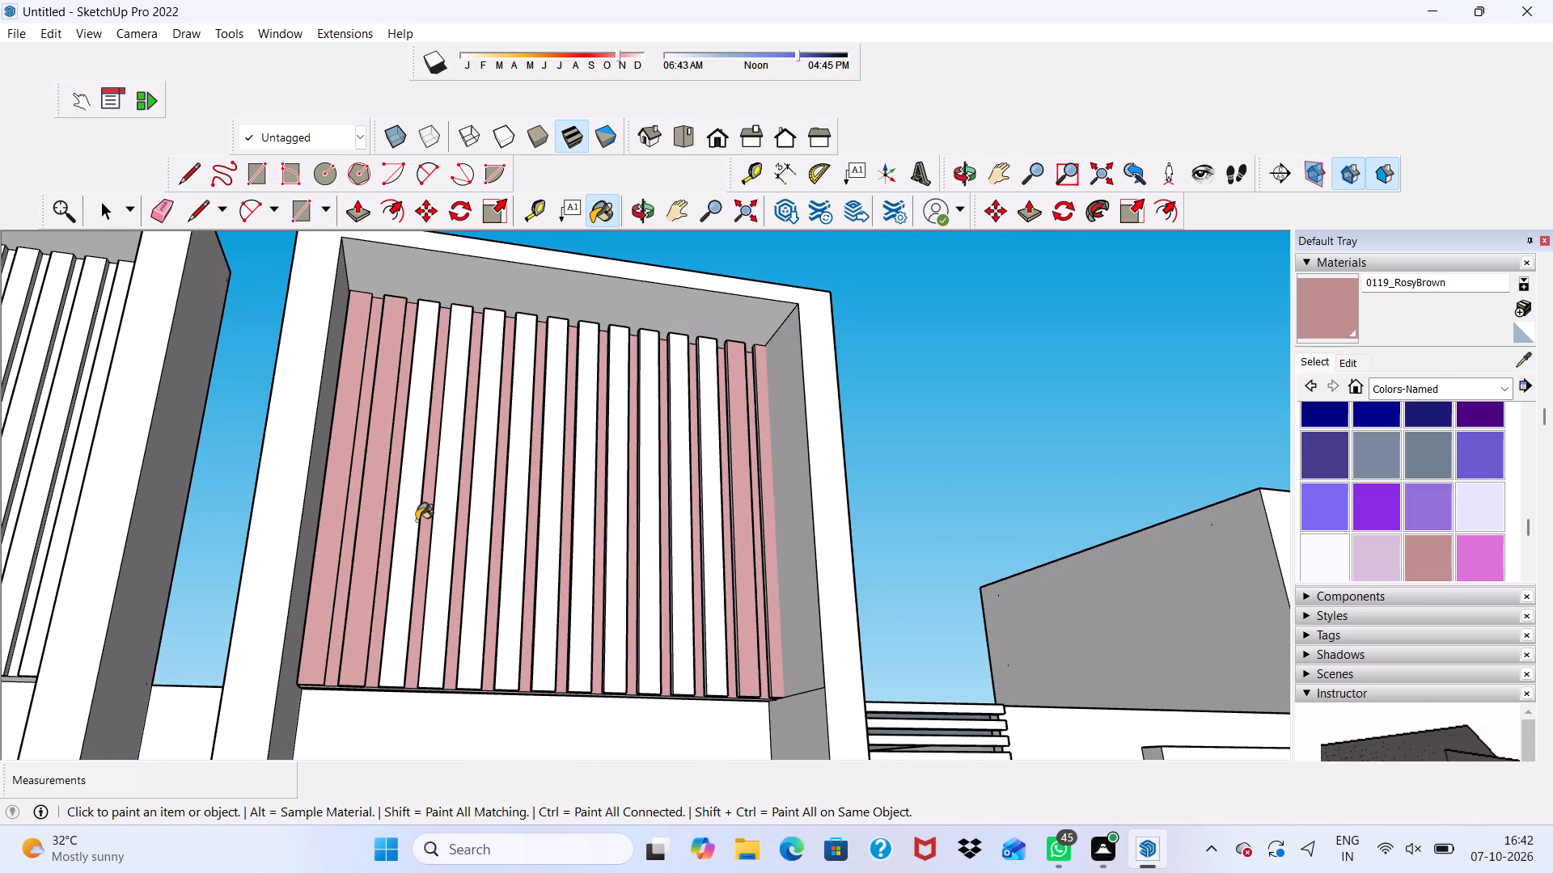
{"action": "left_click", "coordinate": [417, 521]}
{"action": "left_click", "coordinate": [440, 524]}
{"action": "left_click", "coordinate": [472, 531]}
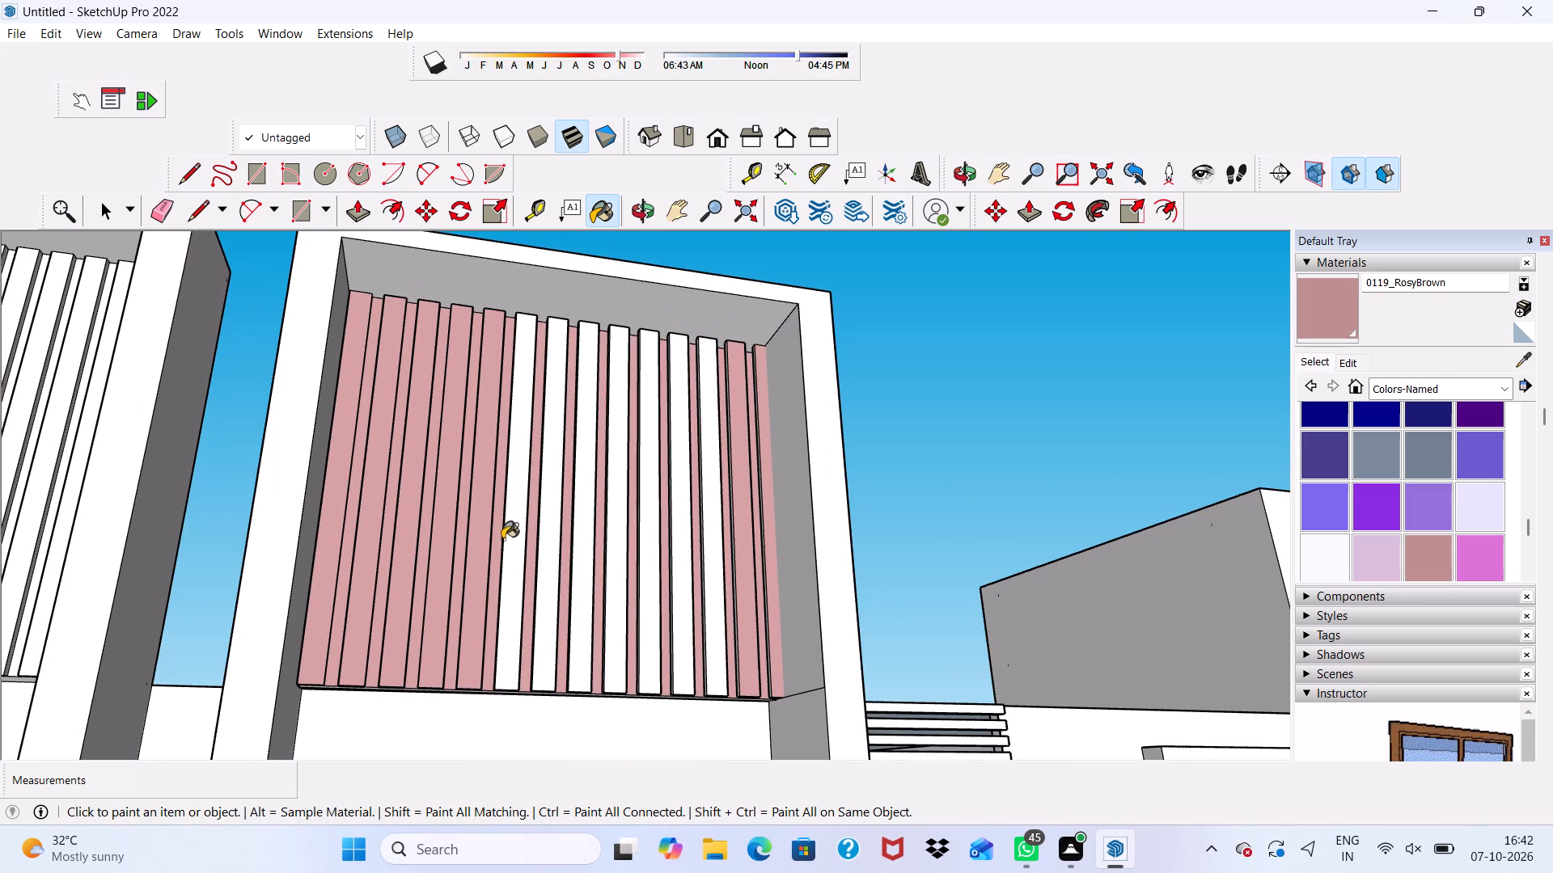
{"action": "left_click", "coordinate": [503, 540]}
{"action": "left_click", "coordinate": [539, 550]}
{"action": "left_click", "coordinate": [572, 553]}
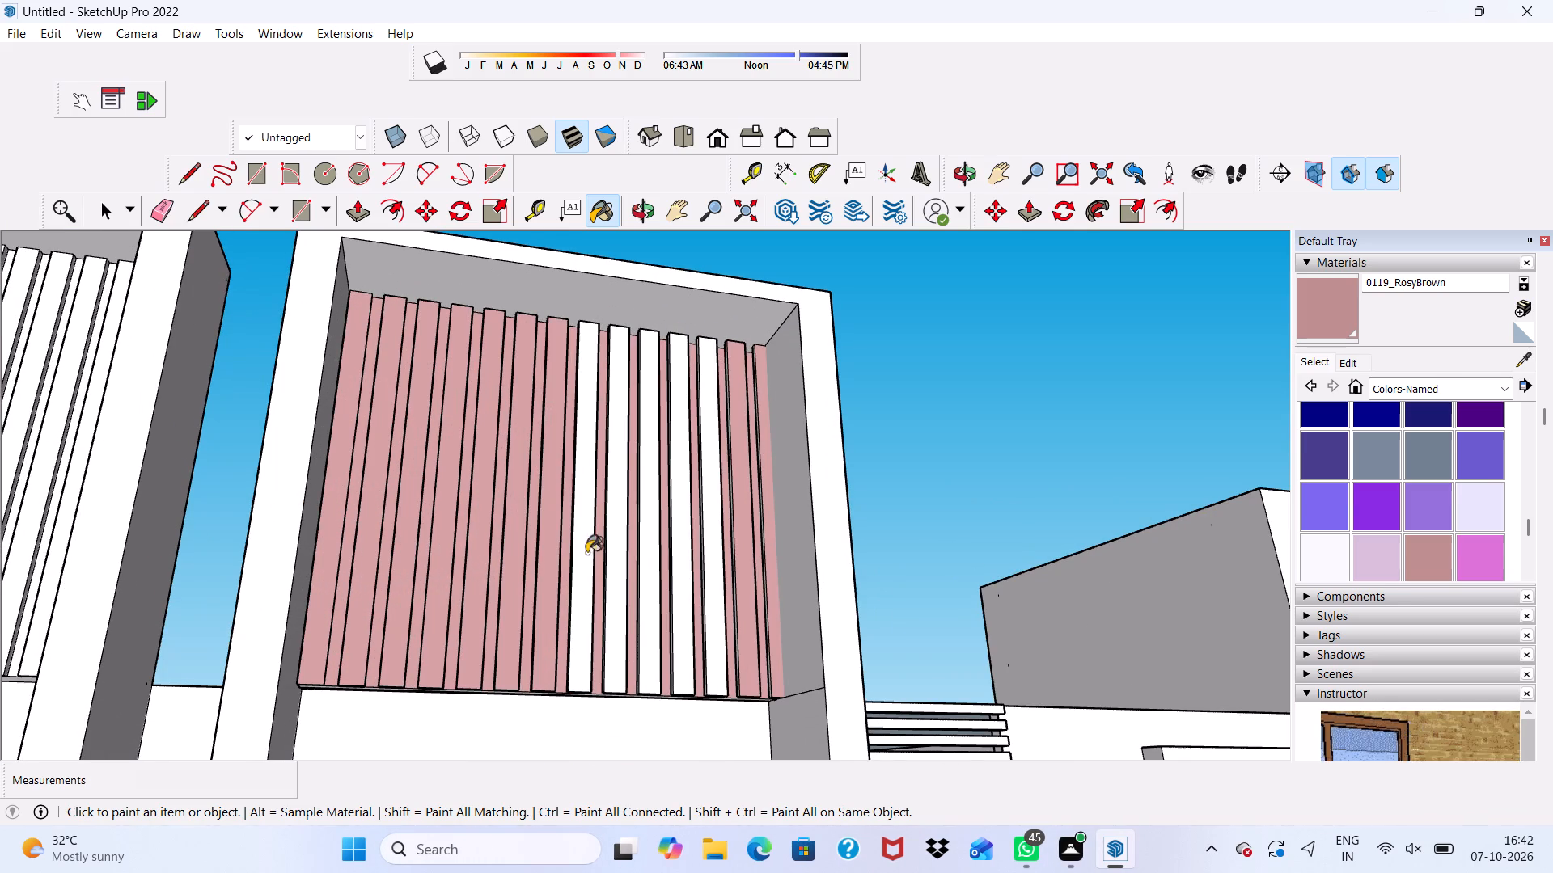
{"action": "left_click", "coordinate": [579, 559]}
{"action": "left_click", "coordinate": [611, 559]}
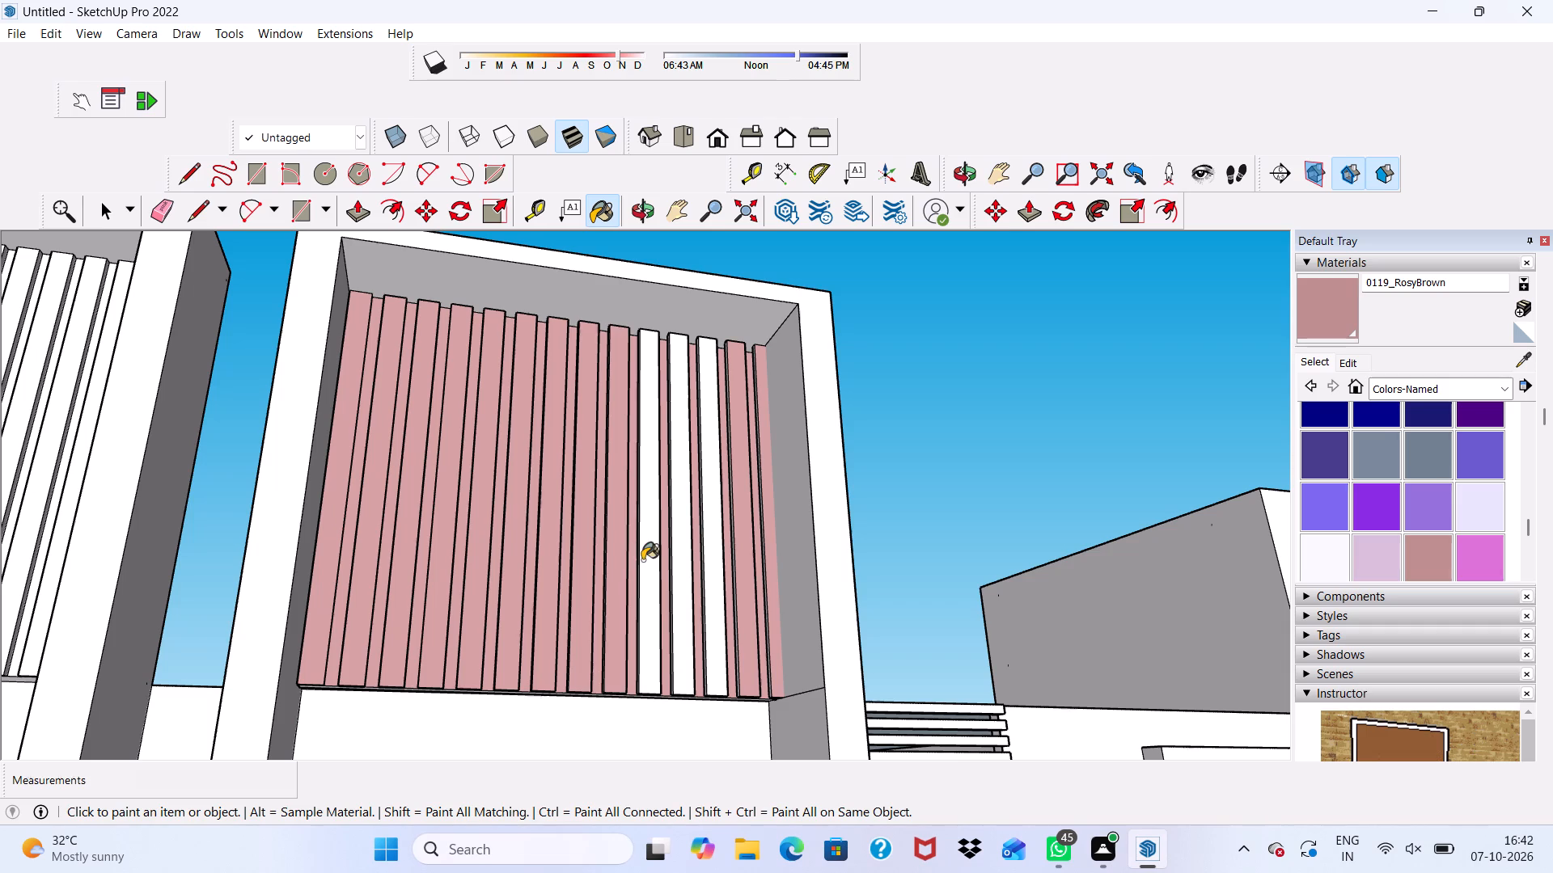
{"action": "left_click", "coordinate": [645, 560]}
{"action": "left_click_drag", "start_coordinate": [672, 557], "coordinate": [680, 556]}
{"action": "left_click", "coordinate": [705, 556]}
{"action": "scroll", "coordinate": [701, 548], "scroll_direction": "down", "scroll_amount": 4}
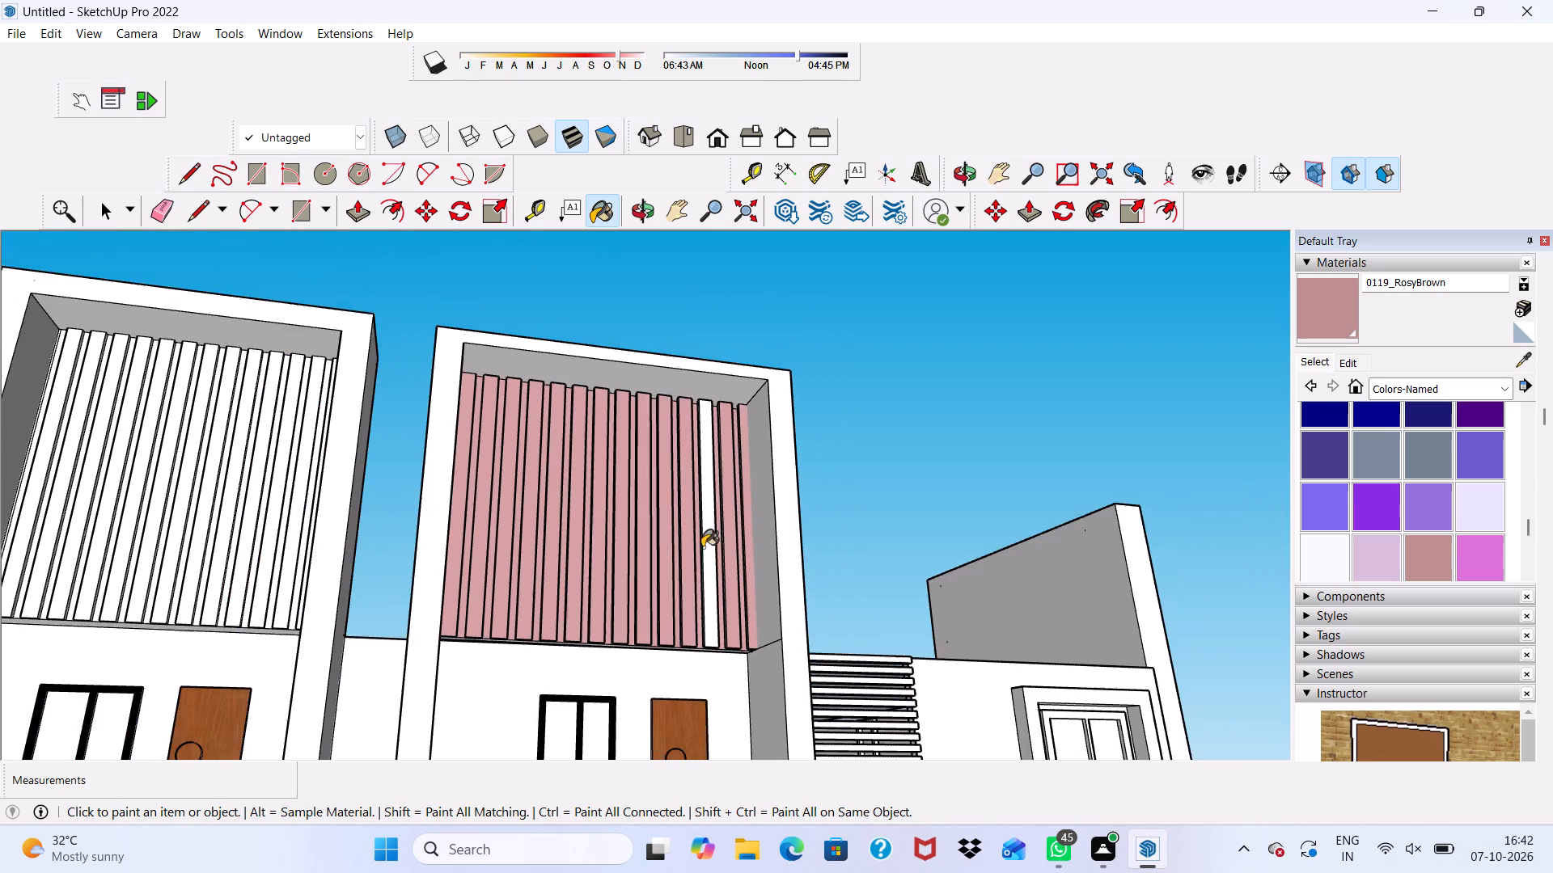
{"action": "scroll", "coordinate": [741, 532], "scroll_direction": "up", "scroll_amount": 5}
{"action": "left_click", "coordinate": [693, 542]}
Paint the white side faces of the slats at the far end of the second rooftop screen 0119_RosyBrown.
{"action": "middle_click_drag", "start_coordinate": [468, 603], "coordinate": [650, 716]}
{"action": "scroll", "coordinate": [601, 512], "scroll_direction": "up", "scroll_amount": 4}
{"action": "left_click", "coordinate": [823, 475]}
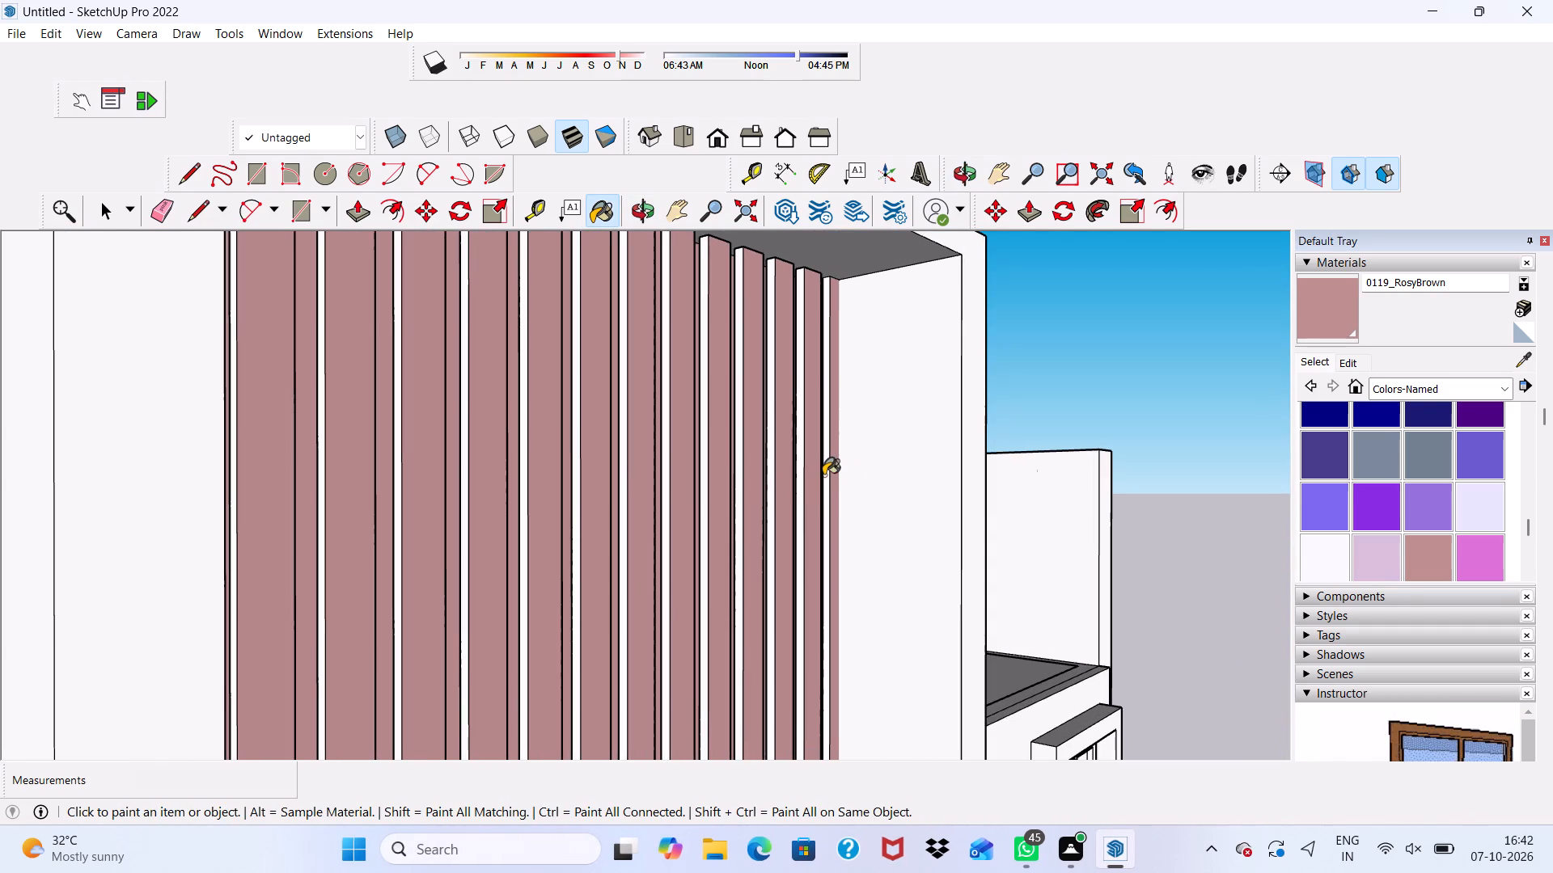
{"action": "scroll", "coordinate": [800, 478], "scroll_direction": "up", "scroll_amount": 5}
{"action": "left_click", "coordinate": [800, 478]}
{"action": "left_click", "coordinate": [841, 477]}
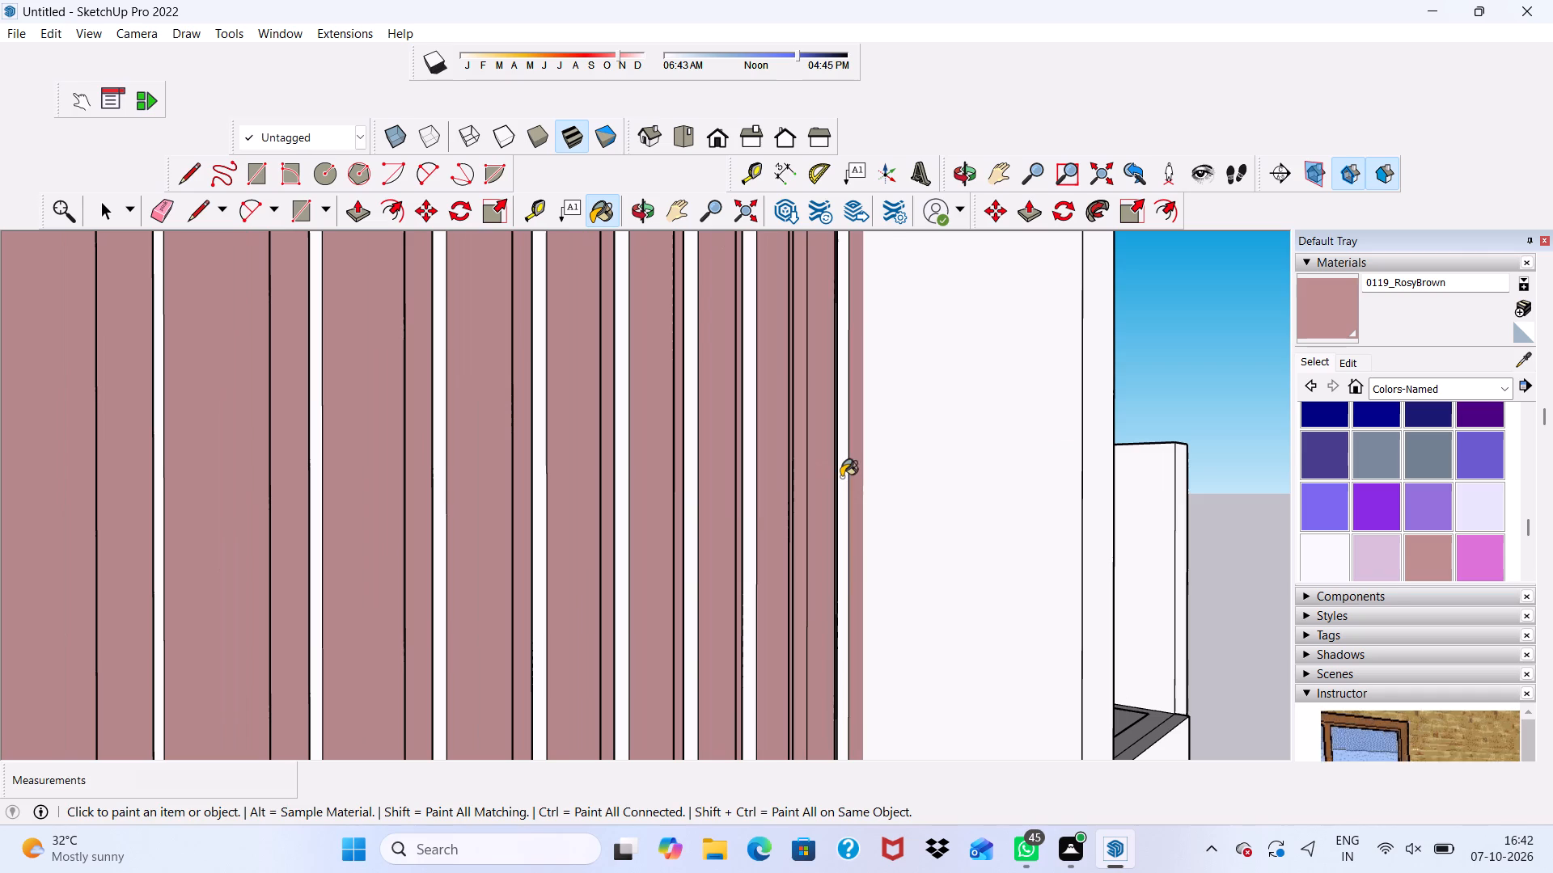
{"action": "left_click", "coordinate": [752, 507]}
{"action": "left_click", "coordinate": [687, 527]}
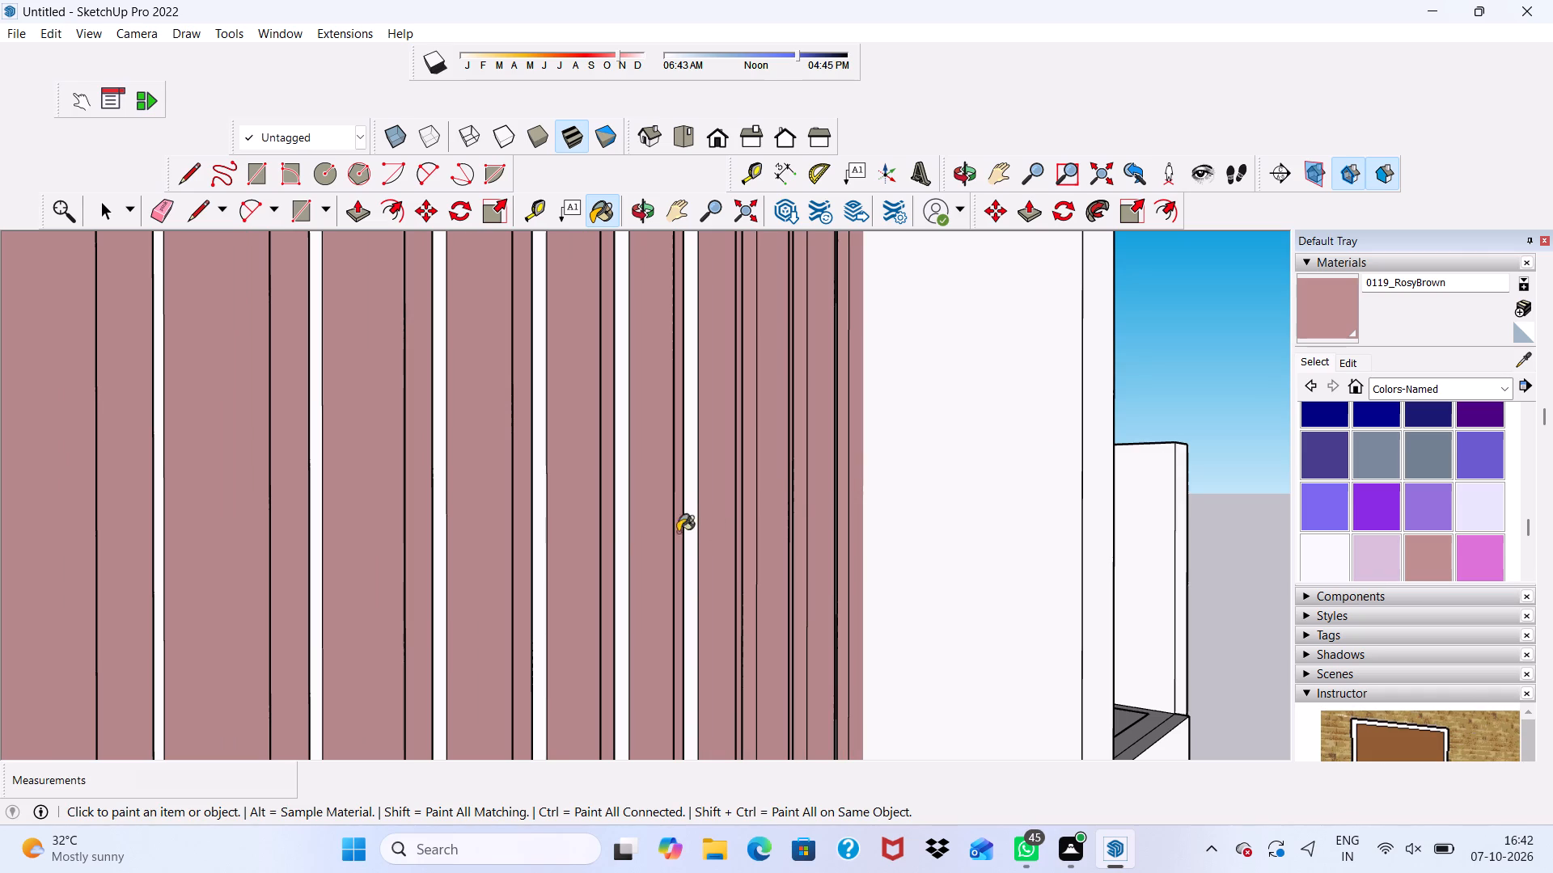
{"action": "left_click", "coordinate": [624, 543]}
{"action": "left_click", "coordinate": [538, 546]}
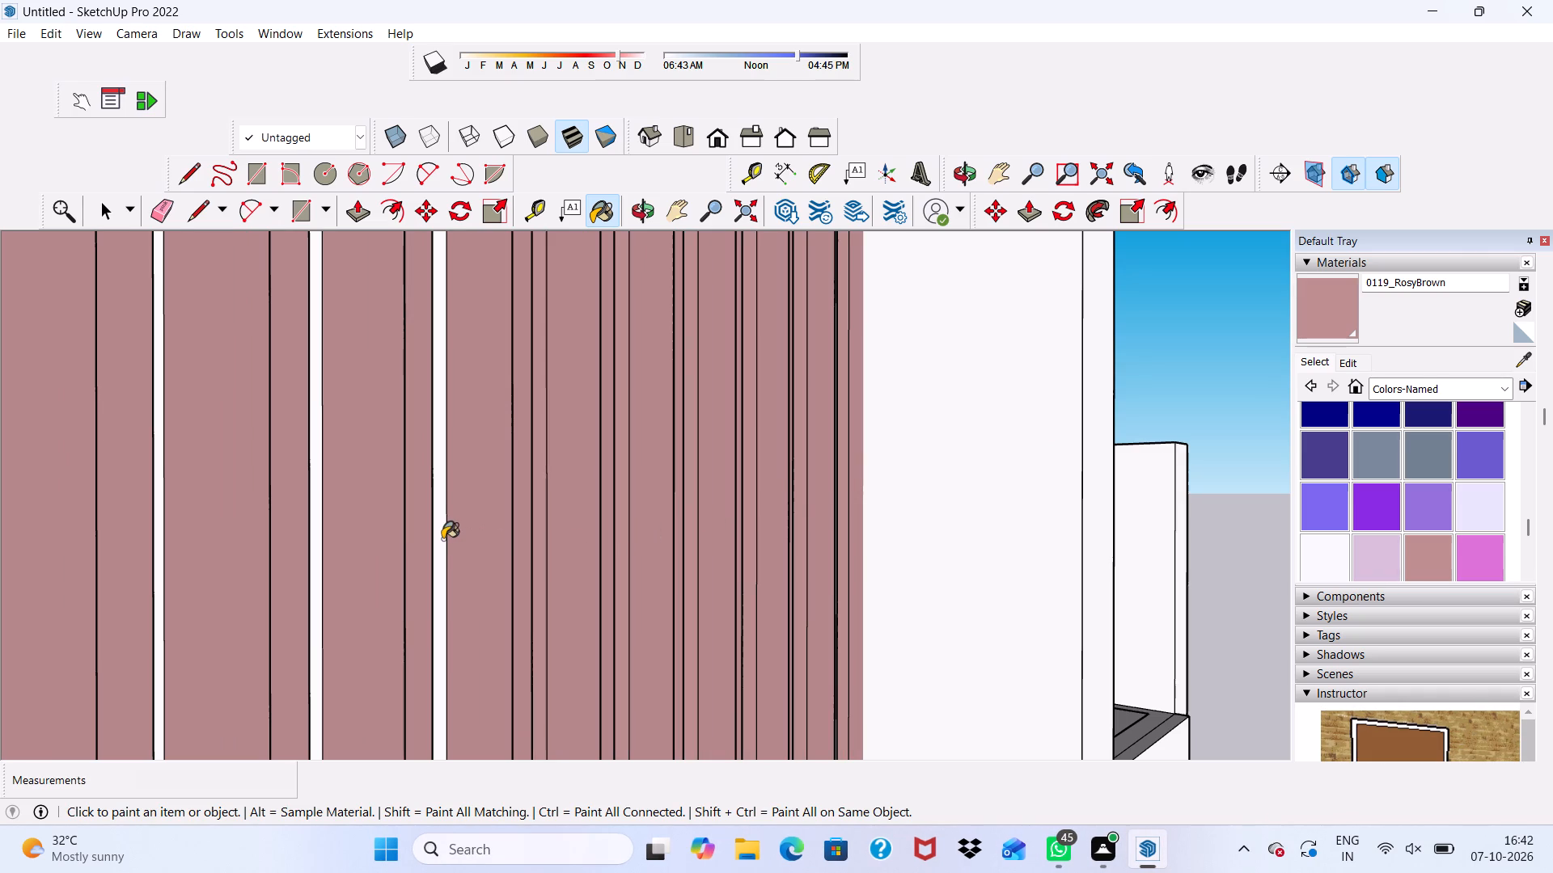
{"action": "left_click", "coordinate": [442, 539]}
{"action": "left_click", "coordinate": [313, 540]}
Continue painting the white slat side faces along the middle of the same screen 0119_RosyBrown.
{"action": "scroll", "coordinate": [387, 544], "scroll_direction": "down", "scroll_amount": 10}
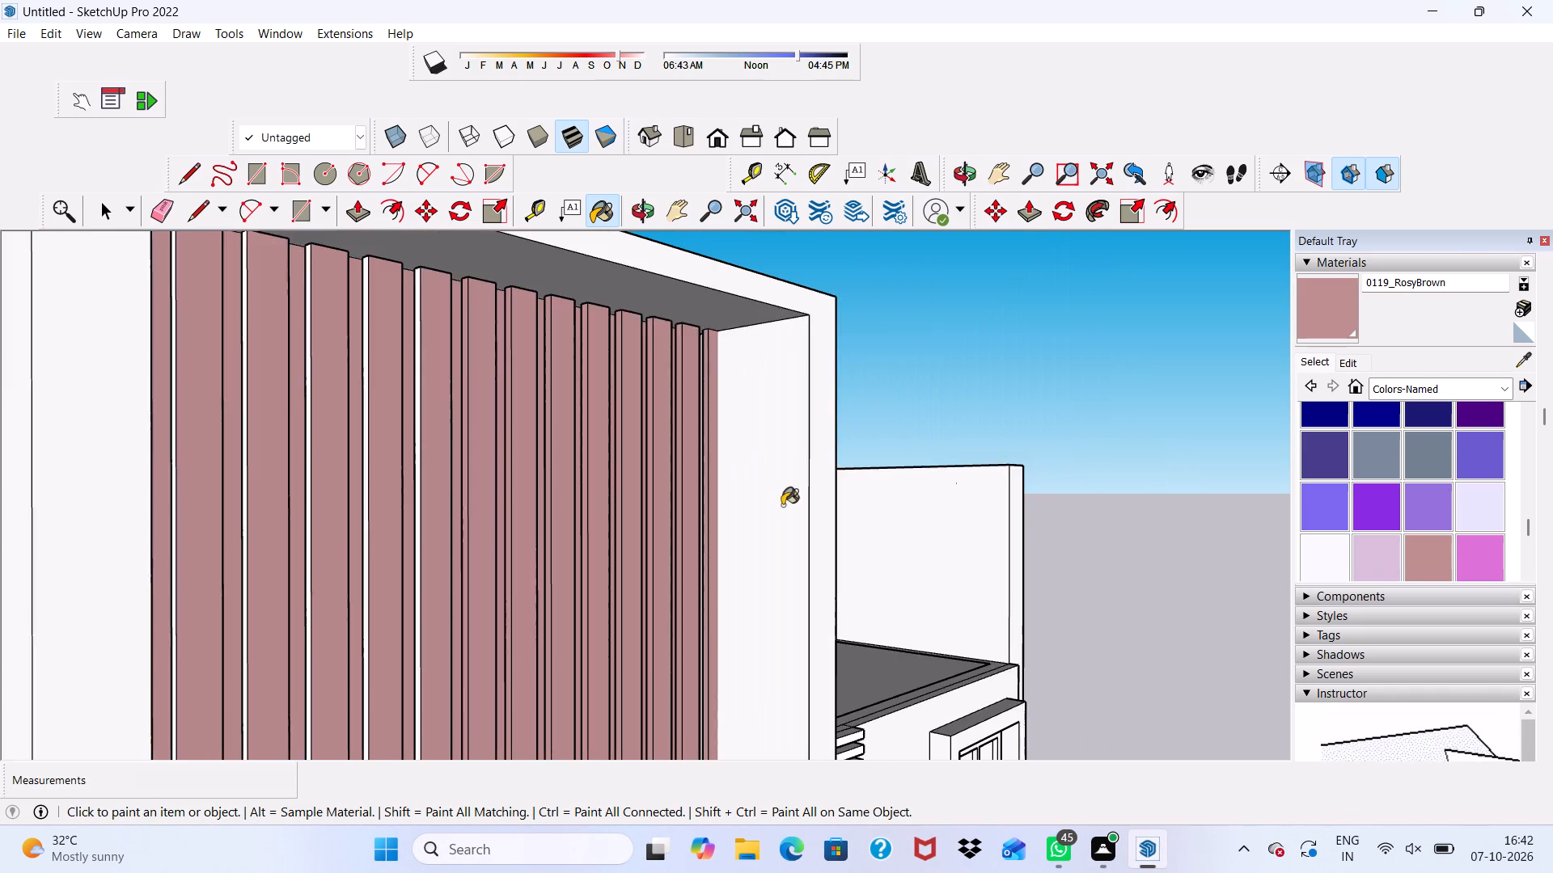
{"action": "scroll", "coordinate": [782, 505], "scroll_direction": "down", "scroll_amount": 2}
{"action": "scroll", "coordinate": [512, 514], "scroll_direction": "up", "scroll_amount": 4}
{"action": "left_click", "coordinate": [483, 512]}
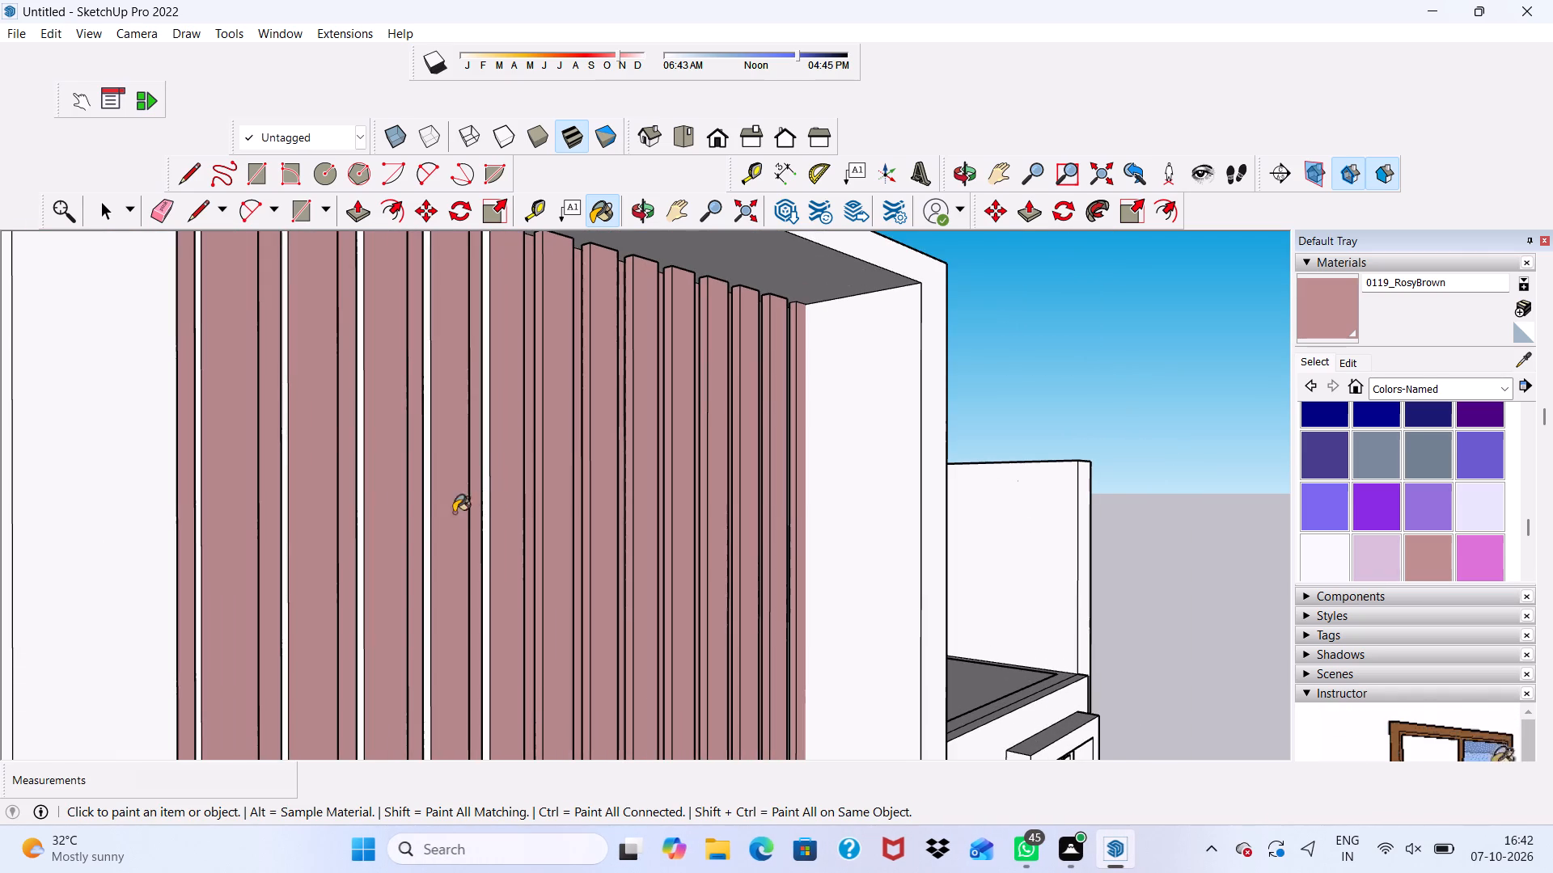
{"action": "scroll", "coordinate": [503, 517], "scroll_direction": "up", "scroll_amount": 8}
{"action": "left_click", "coordinate": [482, 505]}
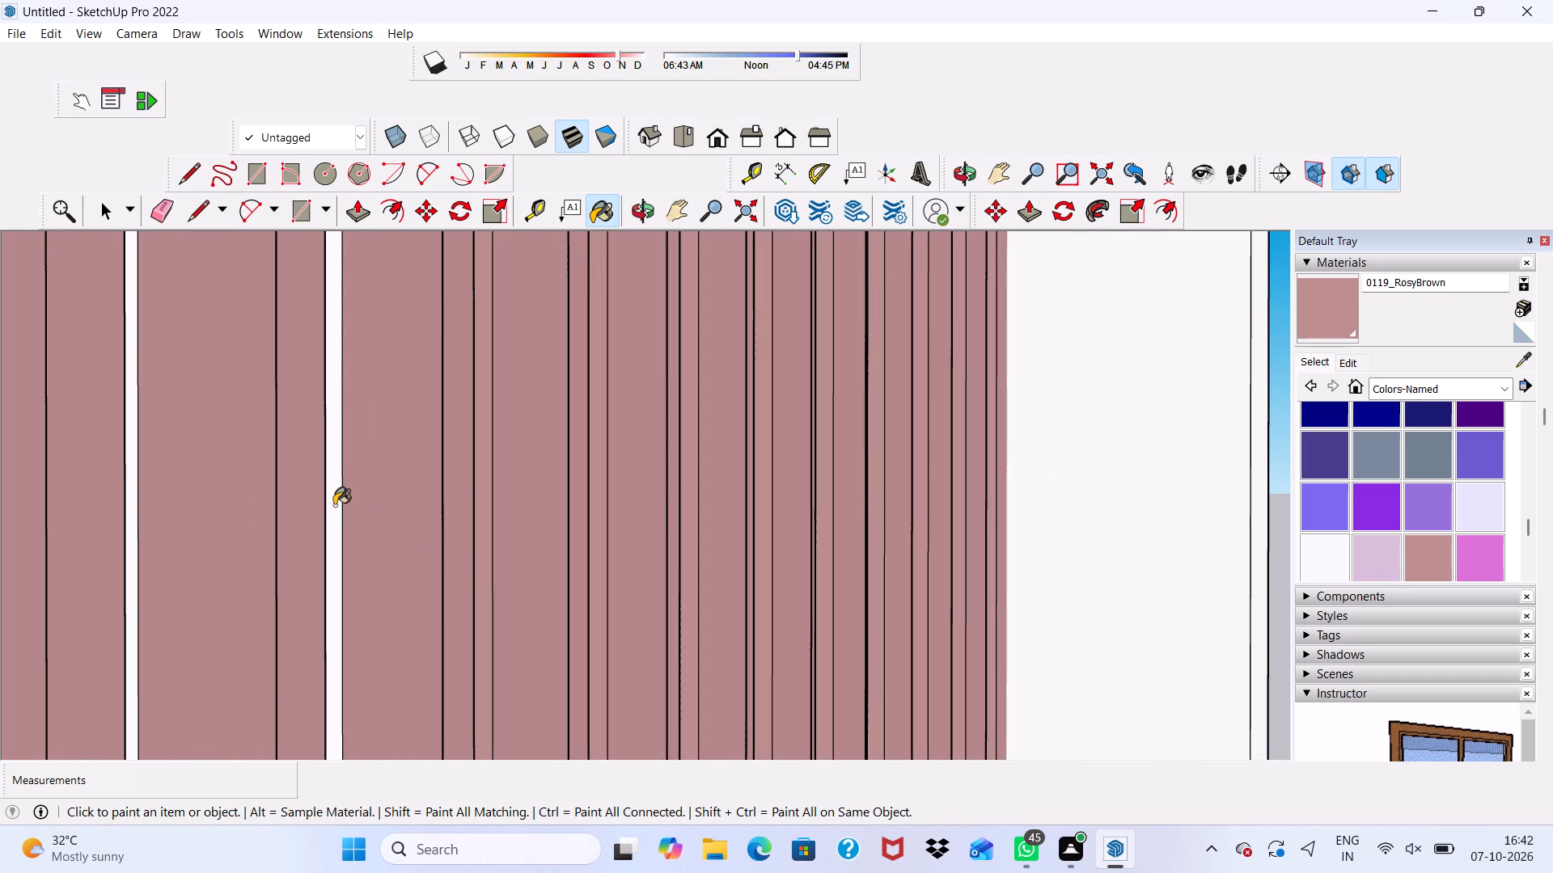
{"action": "left_click", "coordinate": [332, 504]}
{"action": "scroll", "coordinate": [385, 501], "scroll_direction": "down", "scroll_amount": 13}
{"action": "scroll", "coordinate": [519, 505], "scroll_direction": "up", "scroll_amount": 3}
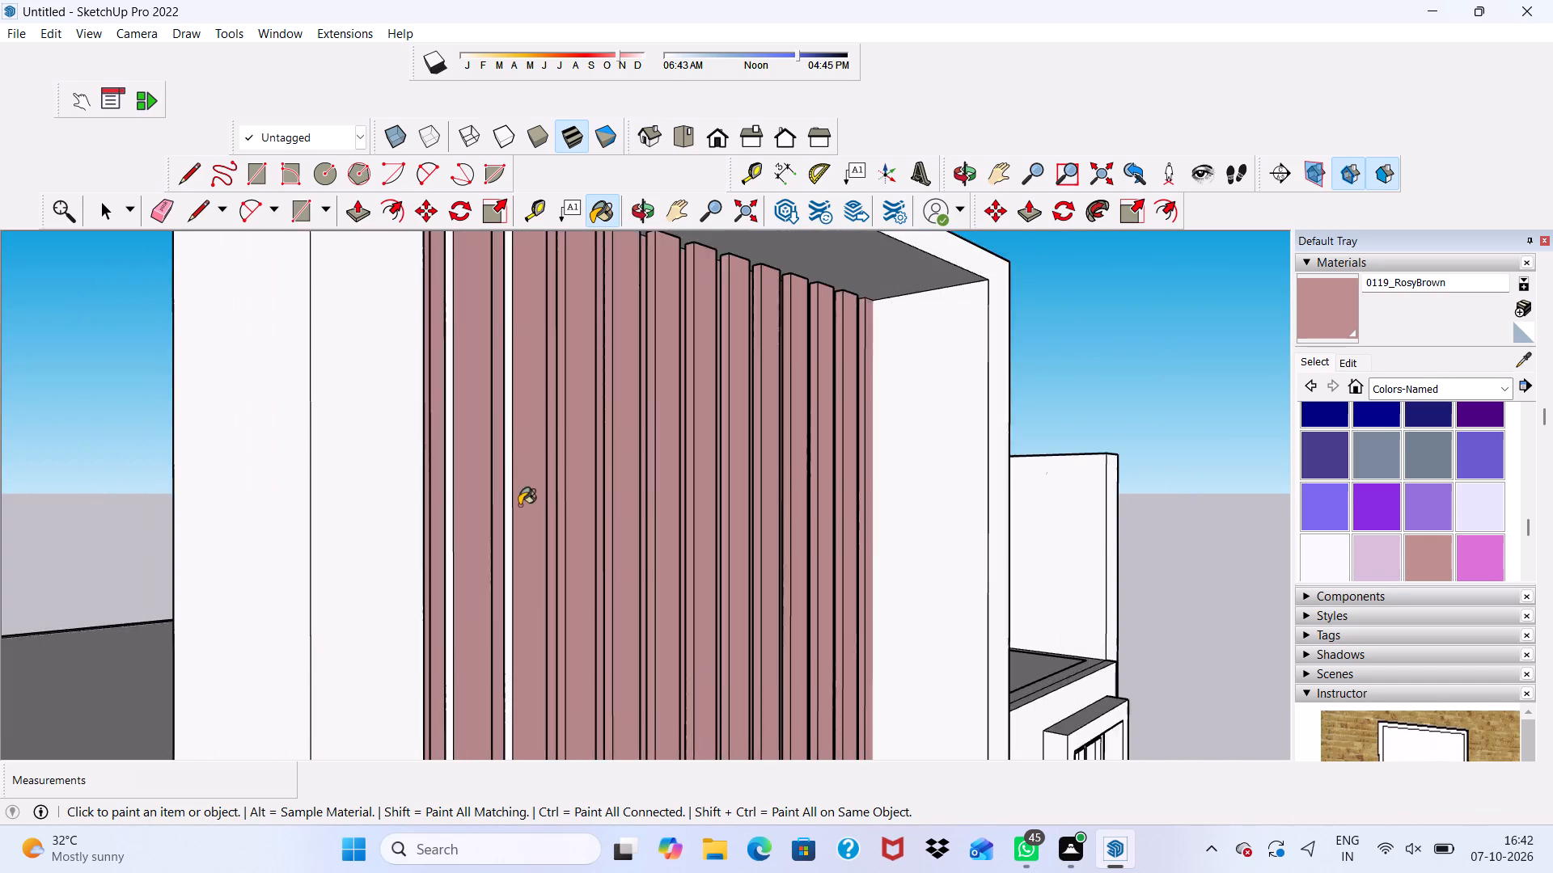
{"action": "scroll", "coordinate": [519, 505], "scroll_direction": "up", "scroll_amount": 4}
{"action": "left_click", "coordinate": [502, 486]}
{"action": "left_click_drag", "start_coordinate": [421, 482], "coordinate": [434, 483]}
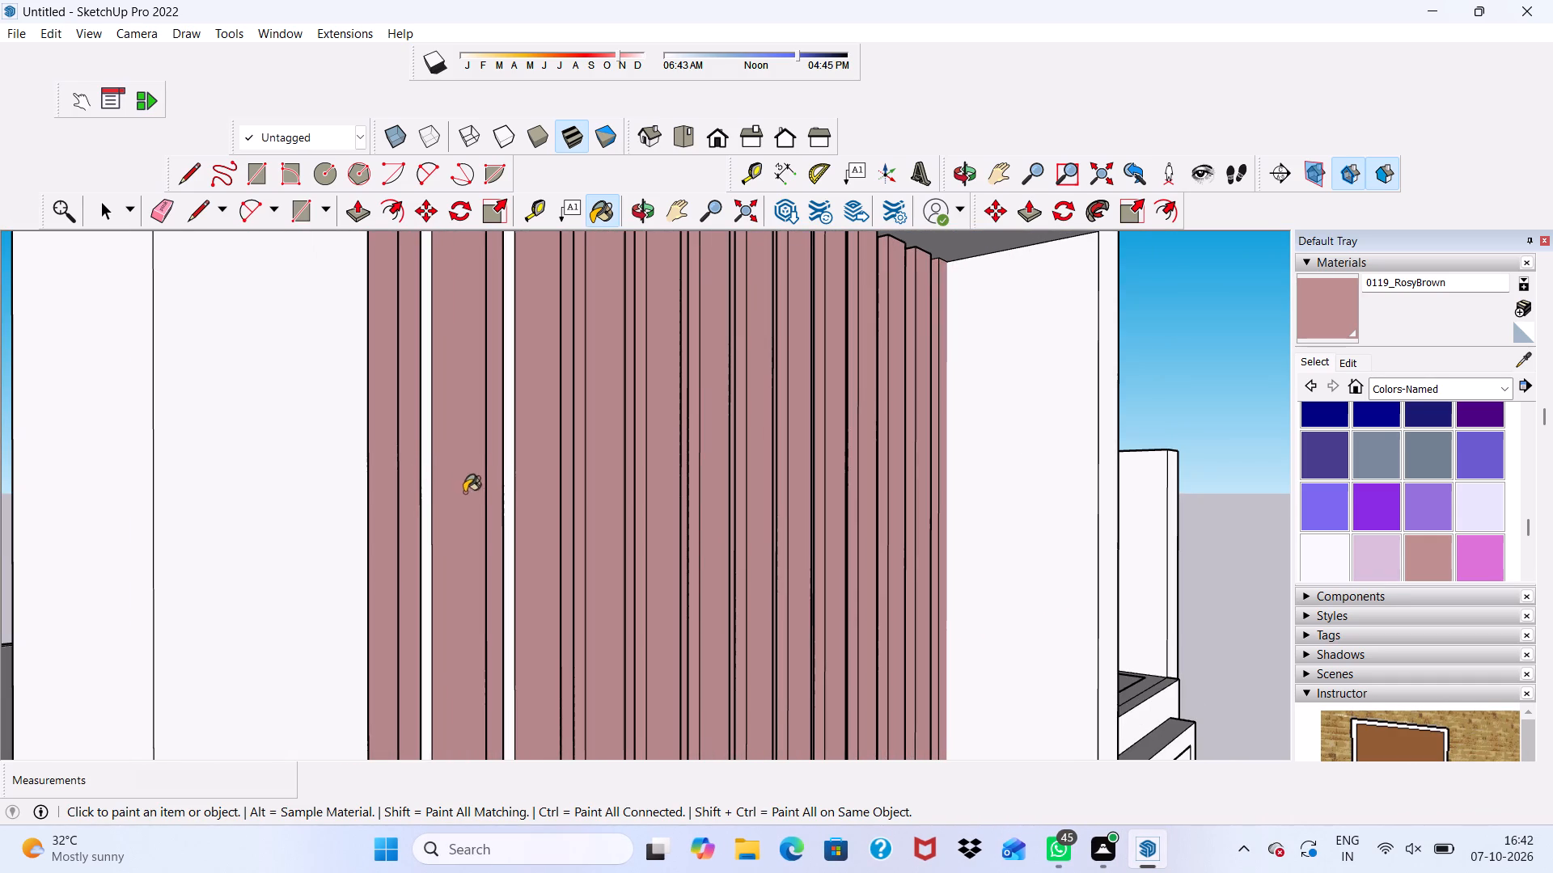
Paint the last white slat side faces at the near end of this screen 0119_RosyBrown.
{"action": "scroll", "coordinate": [513, 512], "scroll_direction": "up", "scroll_amount": 4}
{"action": "left_click", "coordinate": [495, 498]}
{"action": "scroll", "coordinate": [494, 497], "scroll_direction": "up", "scroll_amount": 4}
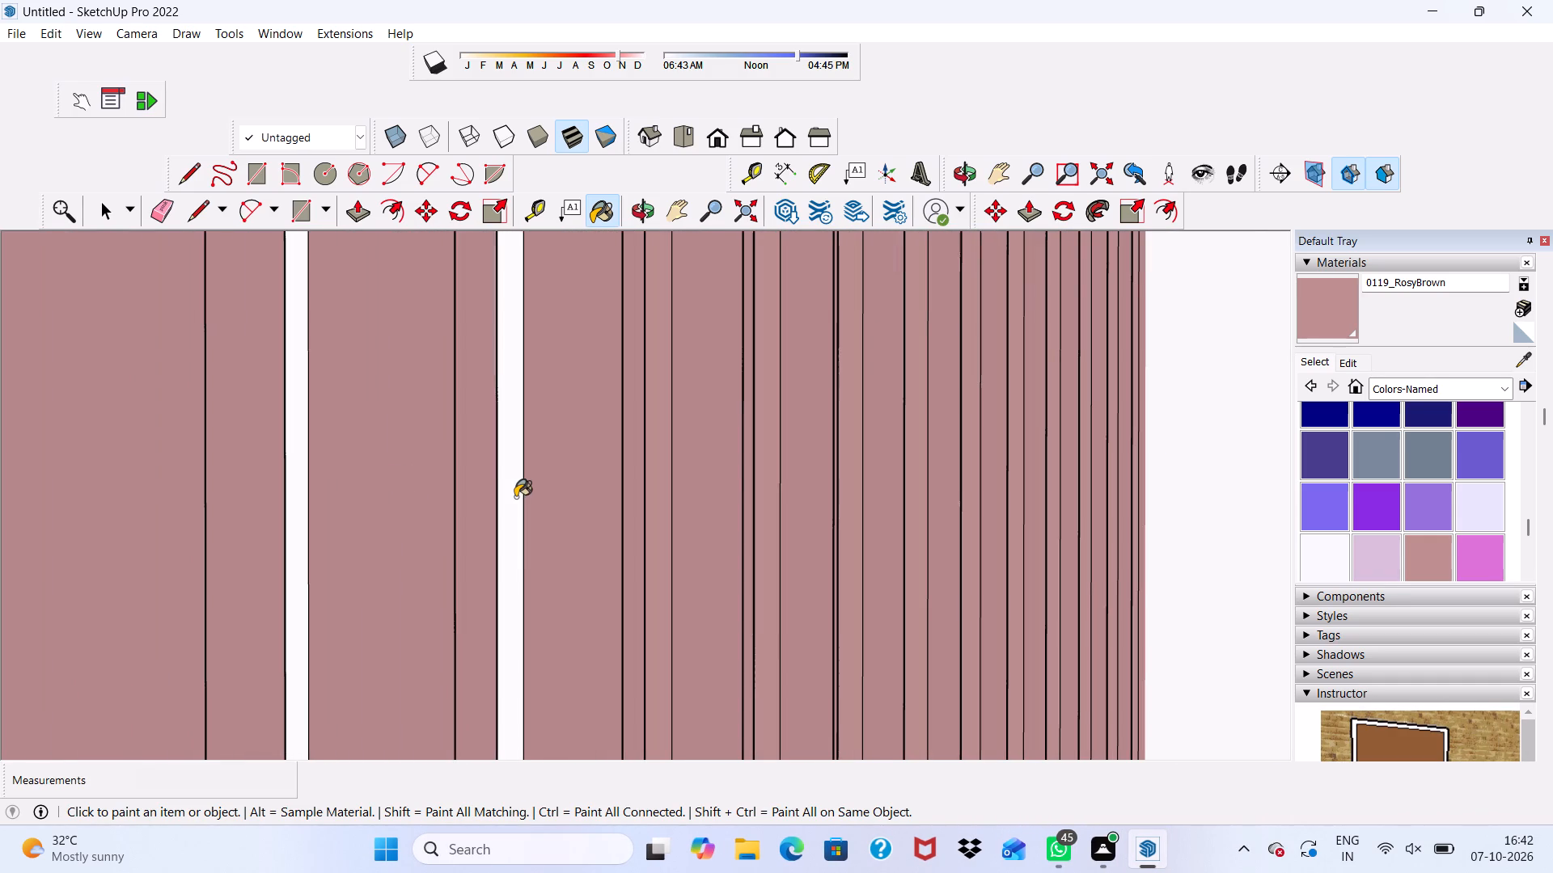
{"action": "left_click", "coordinate": [515, 497]}
{"action": "left_click", "coordinate": [298, 509]}
{"action": "scroll", "coordinate": [341, 512], "scroll_direction": "down", "scroll_amount": 10}
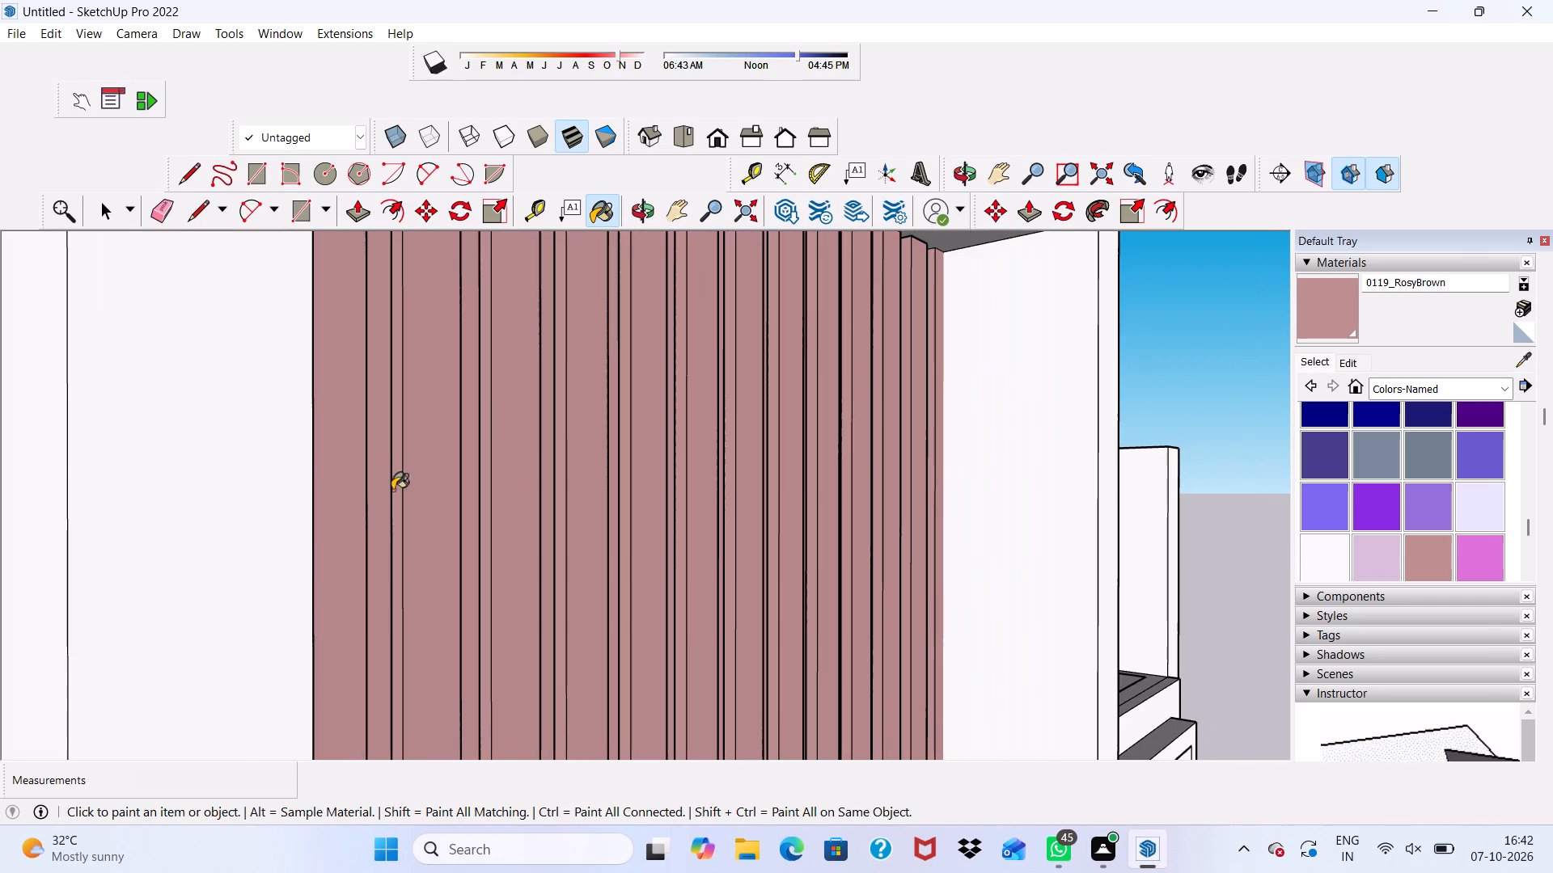
{"action": "middle_click_drag", "start_coordinate": [409, 484], "coordinate": [355, 523]}
{"action": "scroll", "coordinate": [411, 499], "scroll_direction": "down", "scroll_amount": 4}
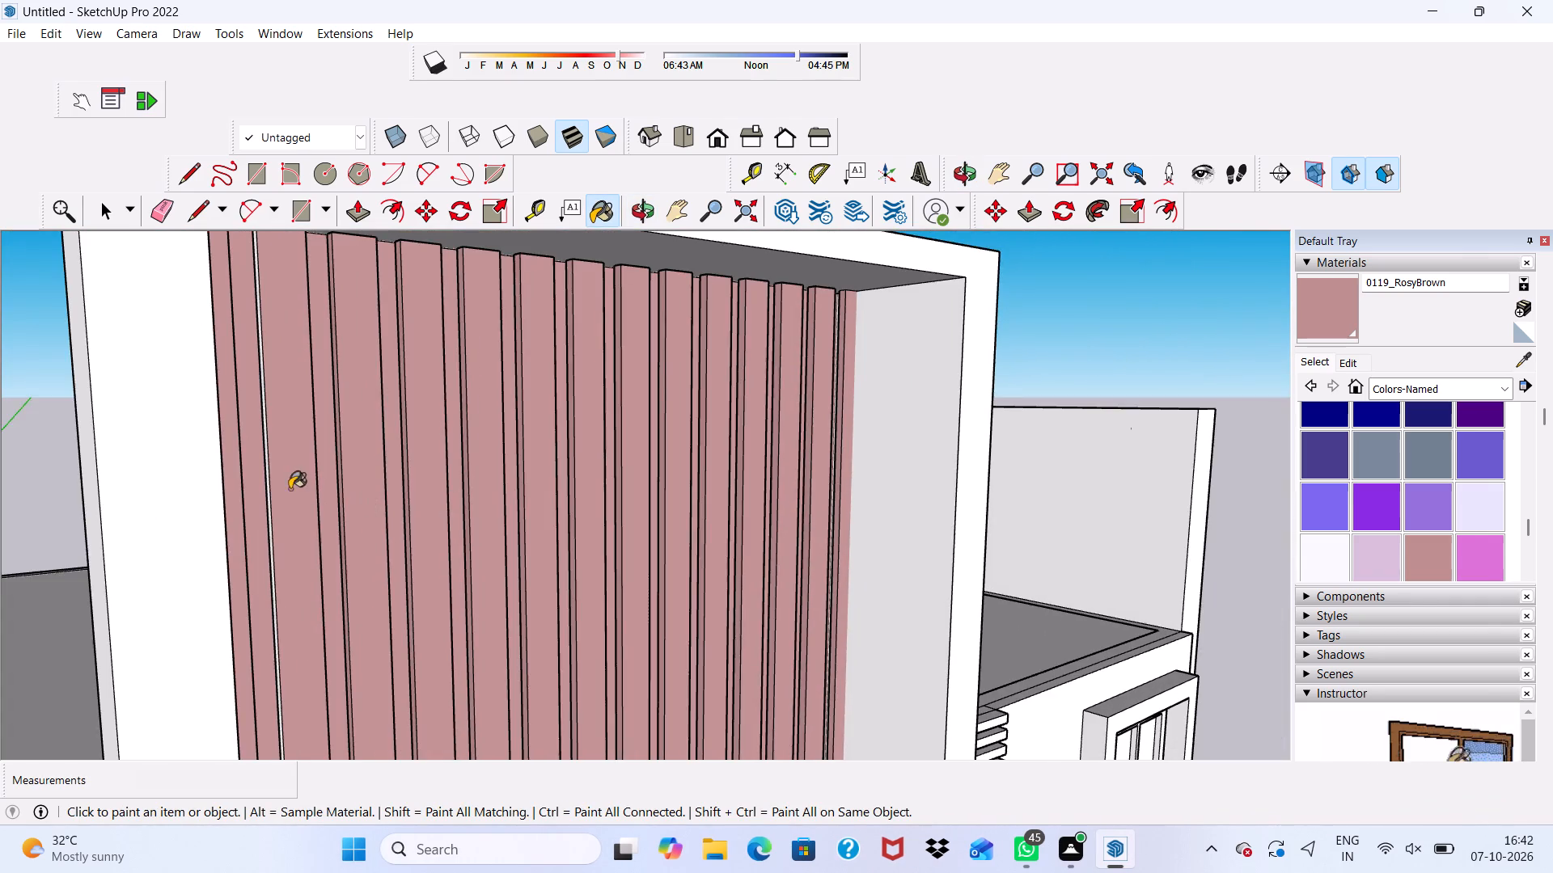
{"action": "scroll", "coordinate": [267, 479], "scroll_direction": "up", "scroll_amount": 8}
{"action": "left_click", "coordinate": [267, 474]}
{"action": "scroll", "coordinate": [273, 476], "scroll_direction": "down", "scroll_amount": 18}
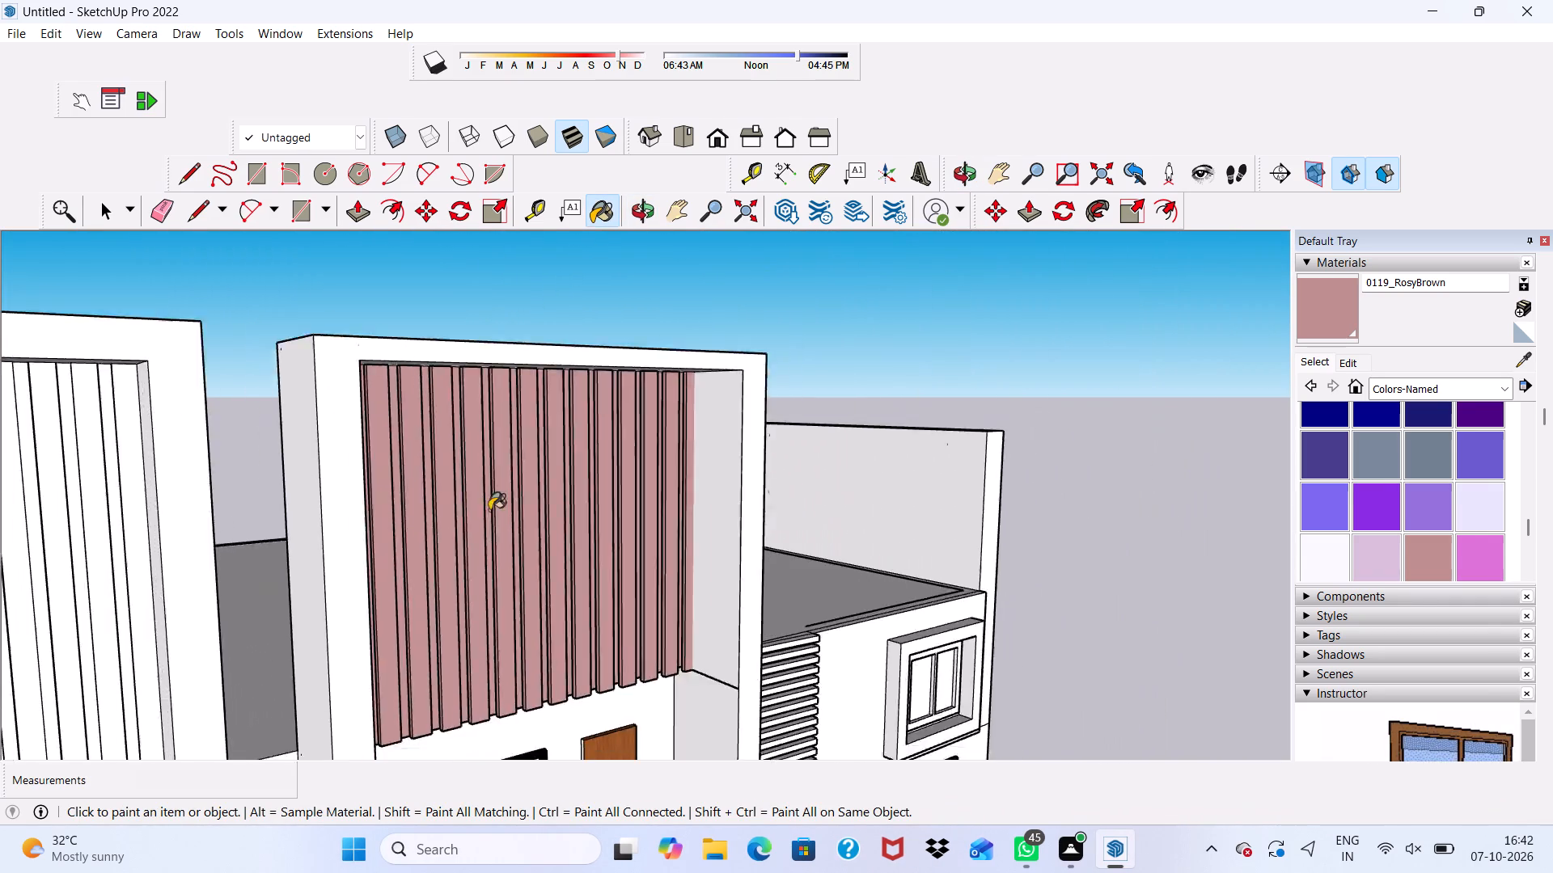
Start painting the opposite side faces of the same screen's slats 0119_RosyBrown, beginning near one end.
{"action": "scroll", "coordinate": [489, 510], "scroll_direction": "down", "scroll_amount": 3}
{"action": "middle_click_drag", "start_coordinate": [492, 512], "coordinate": [119, 574]}
{"action": "scroll", "coordinate": [273, 508], "scroll_direction": "up", "scroll_amount": 2}
{"action": "scroll", "coordinate": [277, 508], "scroll_direction": "down", "scroll_amount": 3}
{"action": "scroll", "coordinate": [404, 484], "scroll_direction": "up", "scroll_amount": 9}
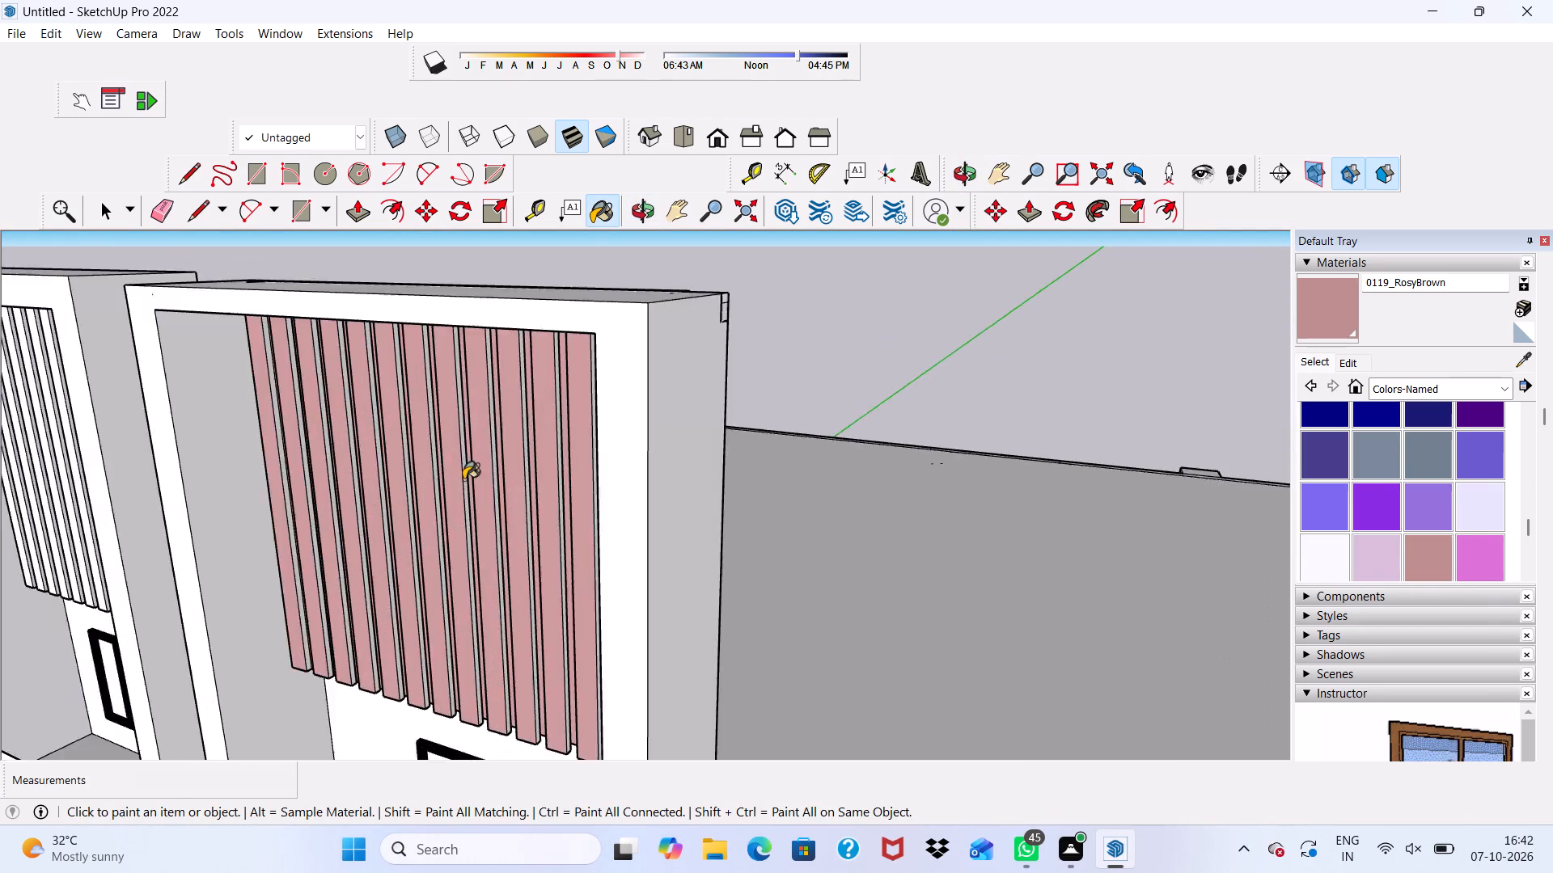
{"action": "scroll", "coordinate": [463, 479], "scroll_direction": "up", "scroll_amount": 6}
{"action": "left_click", "coordinate": [698, 483]}
{"action": "scroll", "coordinate": [634, 471], "scroll_direction": "up", "scroll_amount": 4}
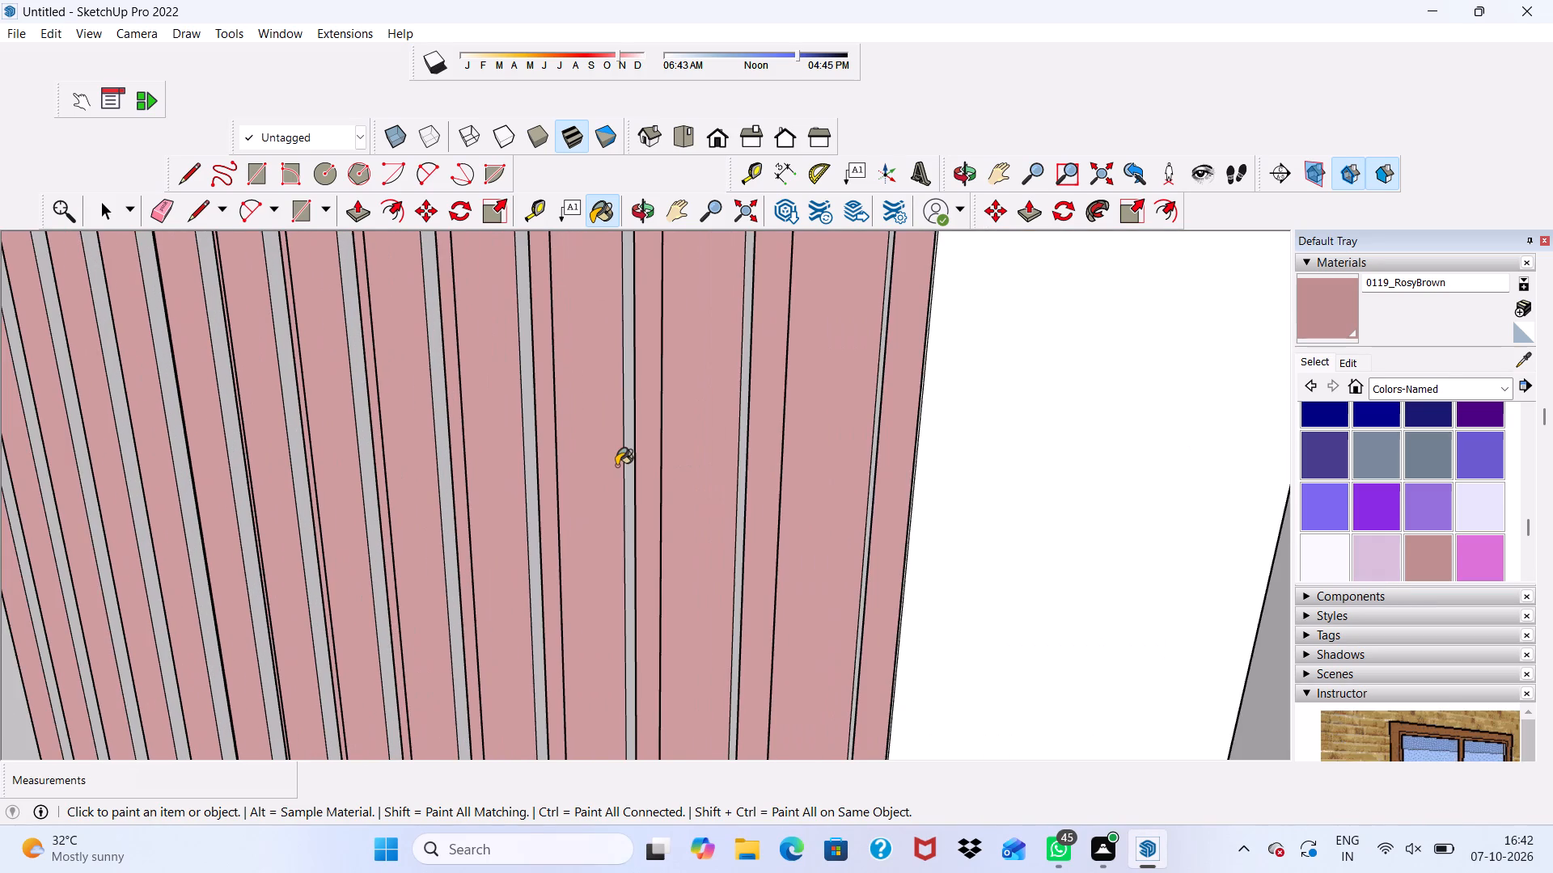
{"action": "left_click", "coordinate": [623, 462]}
{"action": "scroll", "coordinate": [729, 455], "scroll_direction": "down", "scroll_amount": 5}
{"action": "middle_click_drag", "start_coordinate": [749, 466], "coordinate": [645, 483]}
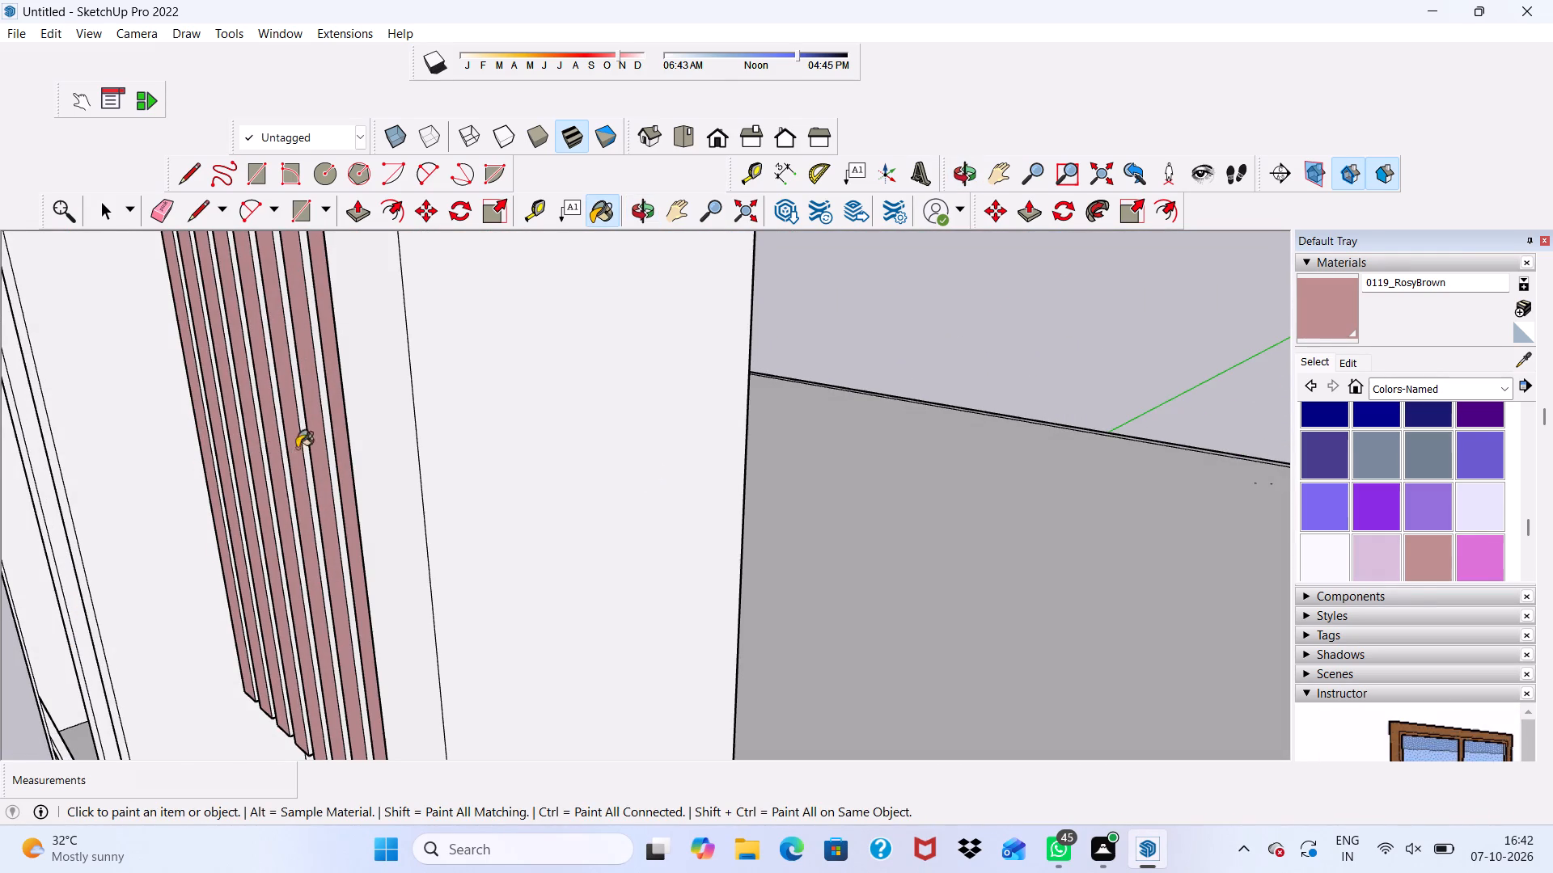
{"action": "scroll", "coordinate": [429, 406], "scroll_direction": "up", "scroll_amount": 1}
{"action": "scroll", "coordinate": [438, 473], "scroll_direction": "up", "scroll_amount": 4}
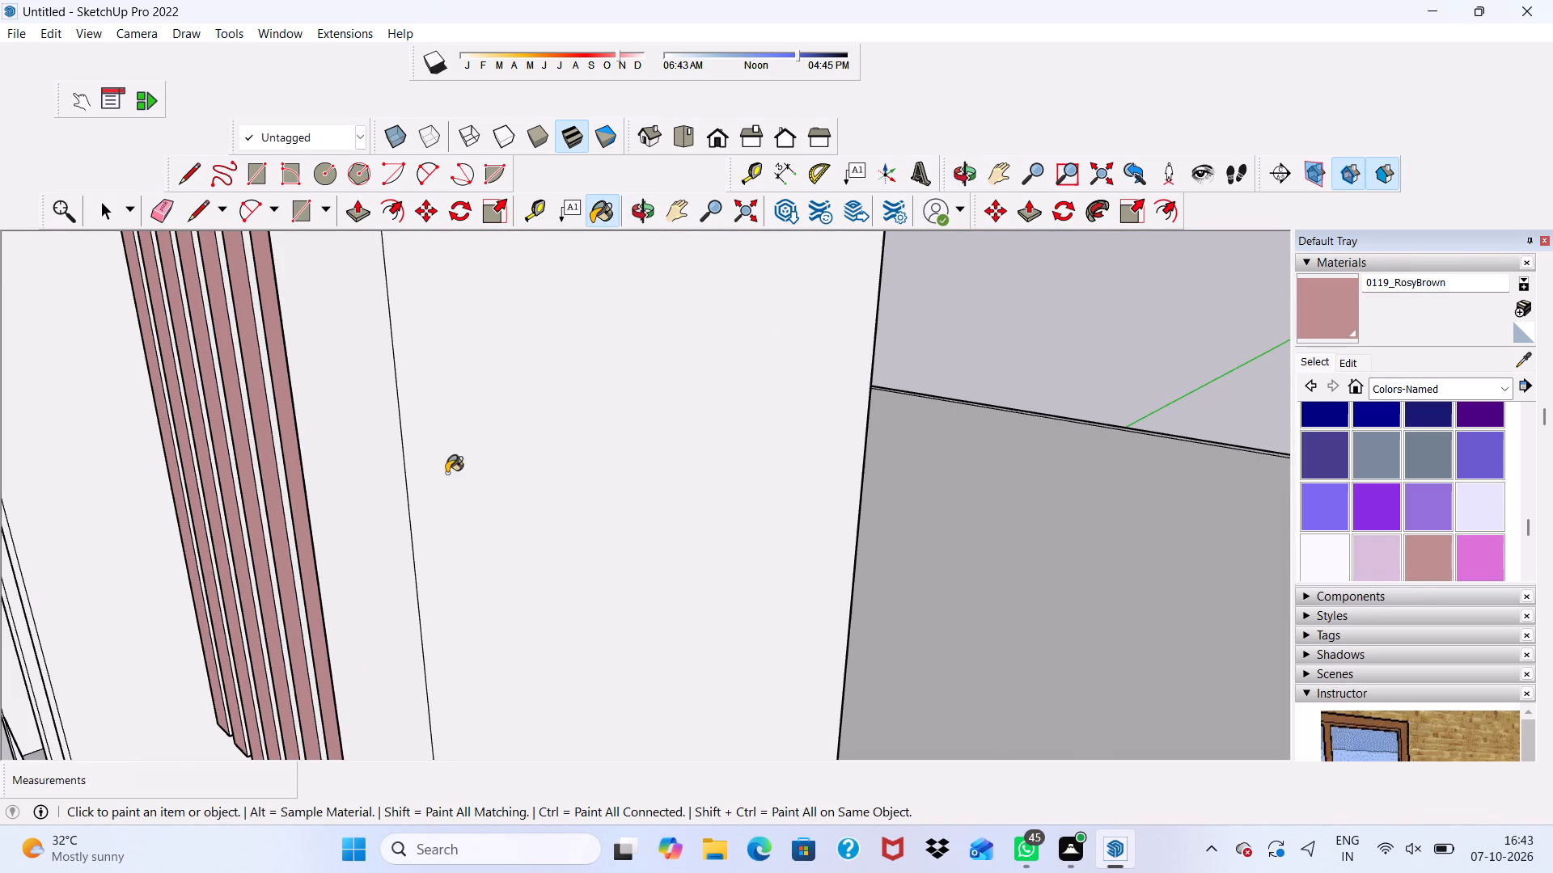
{"action": "scroll", "coordinate": [264, 391], "scroll_direction": "up", "scroll_amount": 9}
{"action": "scroll", "coordinate": [271, 386], "scroll_direction": "down", "scroll_amount": 9}
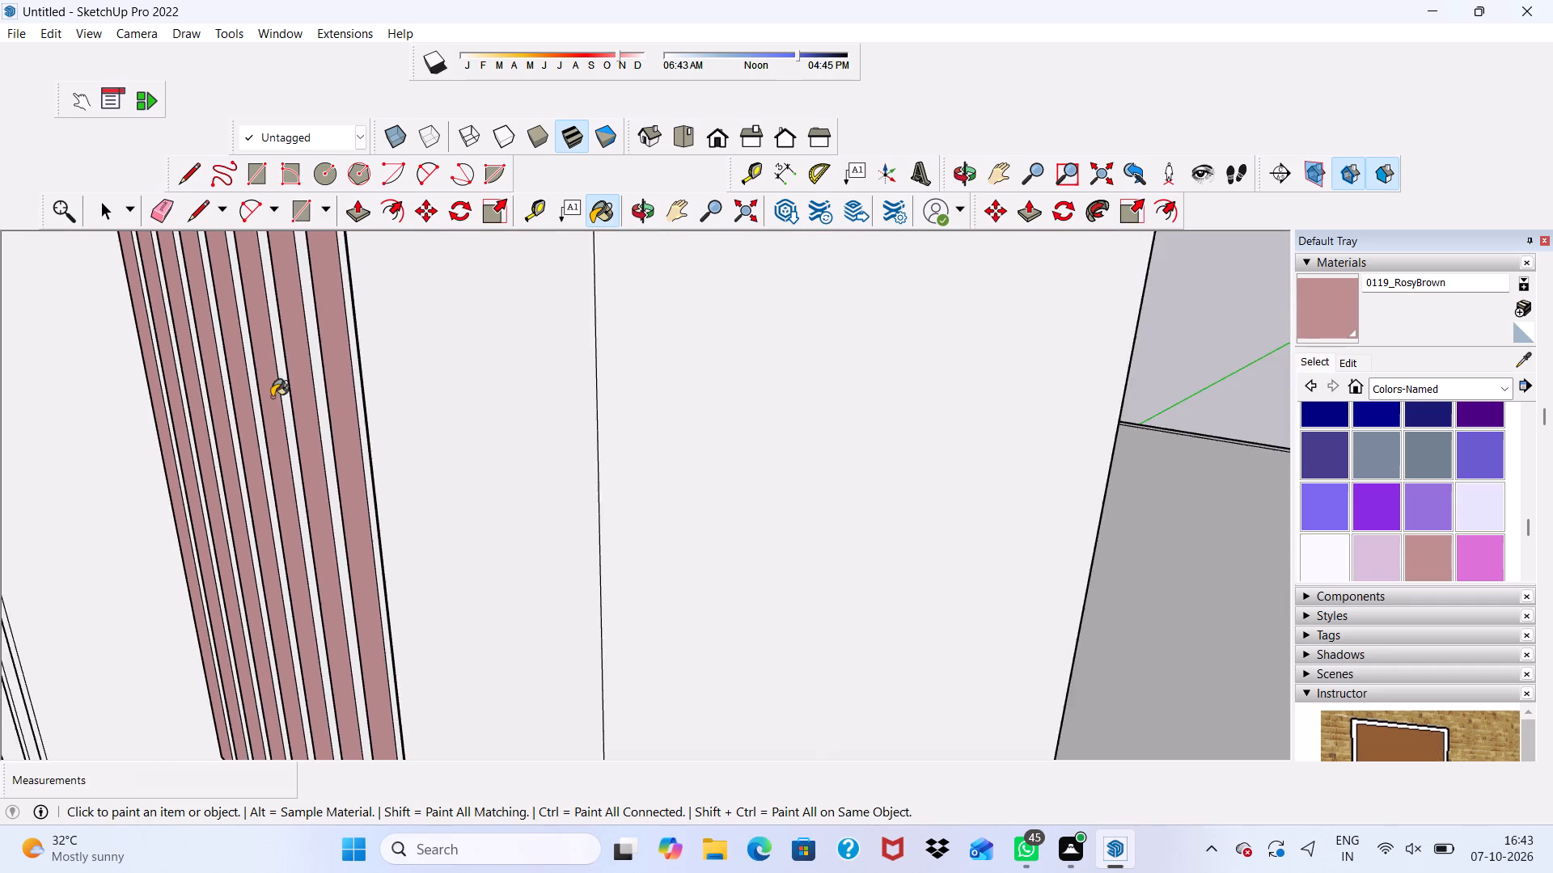
{"action": "middle_click_drag", "start_coordinate": [272, 397], "coordinate": [301, 344]}
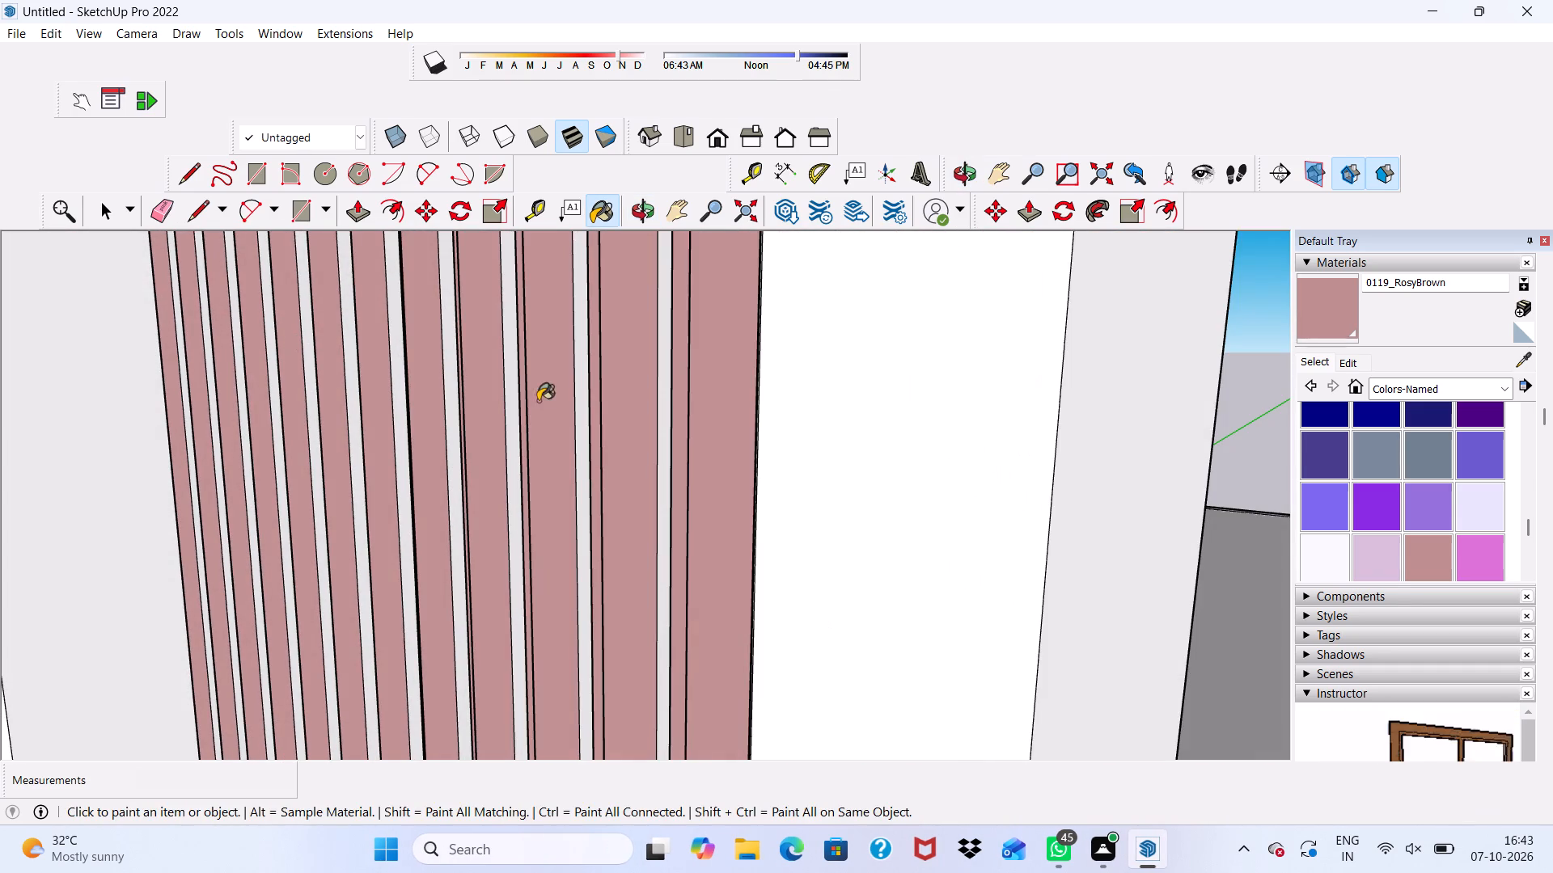
{"action": "left_click", "coordinate": [666, 380]}
{"action": "scroll", "coordinate": [666, 380], "scroll_direction": "up", "scroll_amount": 3}
{"action": "left_click", "coordinate": [563, 352]}
Paint the remaining opposite slat side faces across this second rooftop screen 0119_RosyBrown.
{"action": "scroll", "coordinate": [563, 352], "scroll_direction": "down", "scroll_amount": 1}
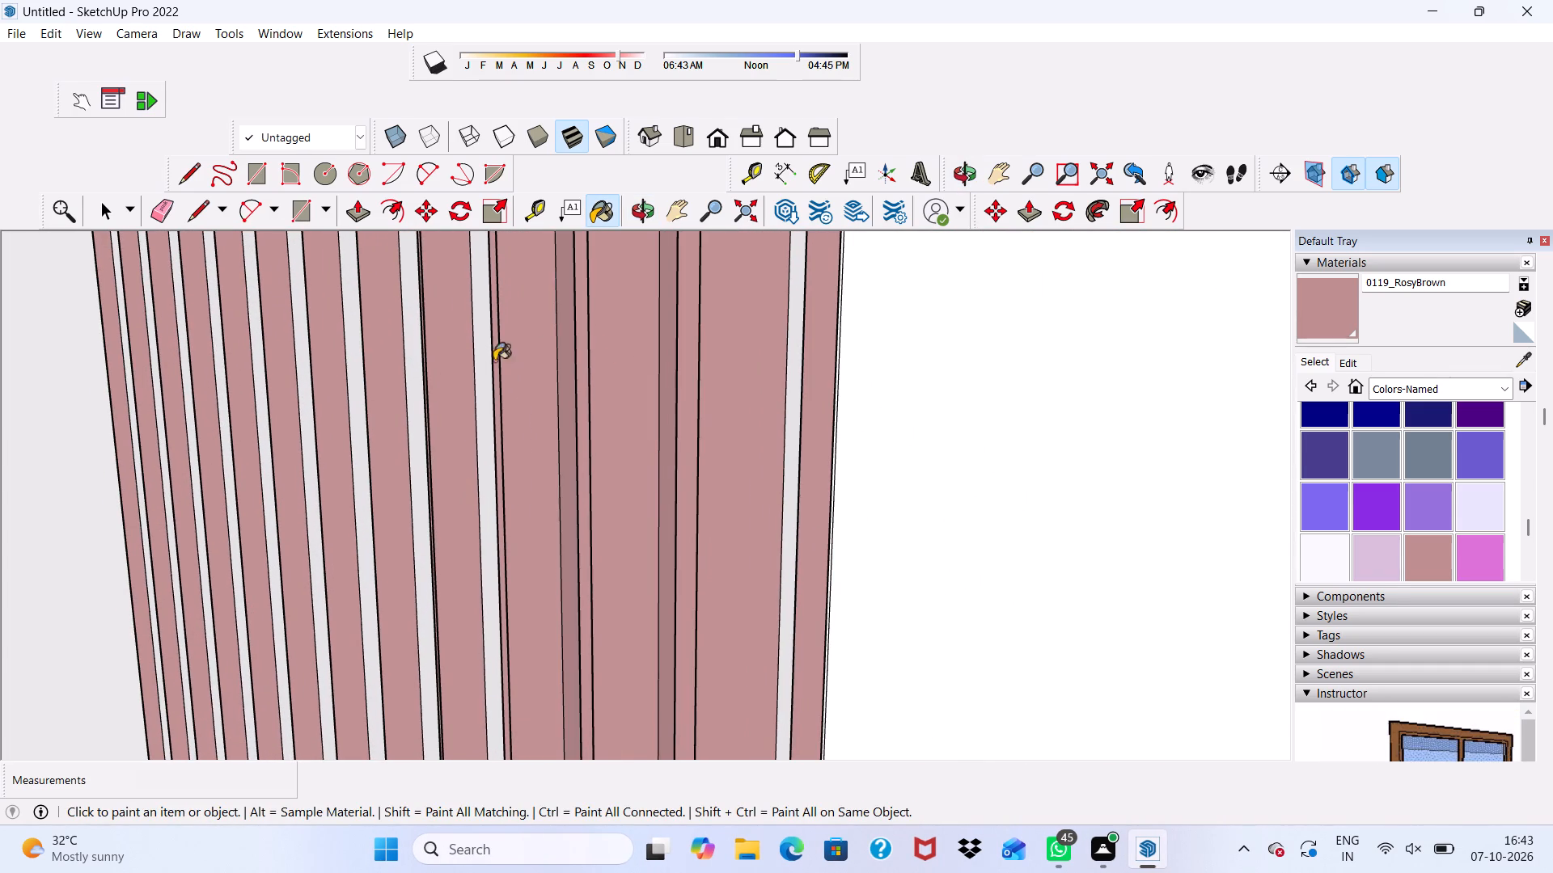
{"action": "left_click", "coordinate": [486, 362]}
{"action": "left_click", "coordinate": [414, 356]}
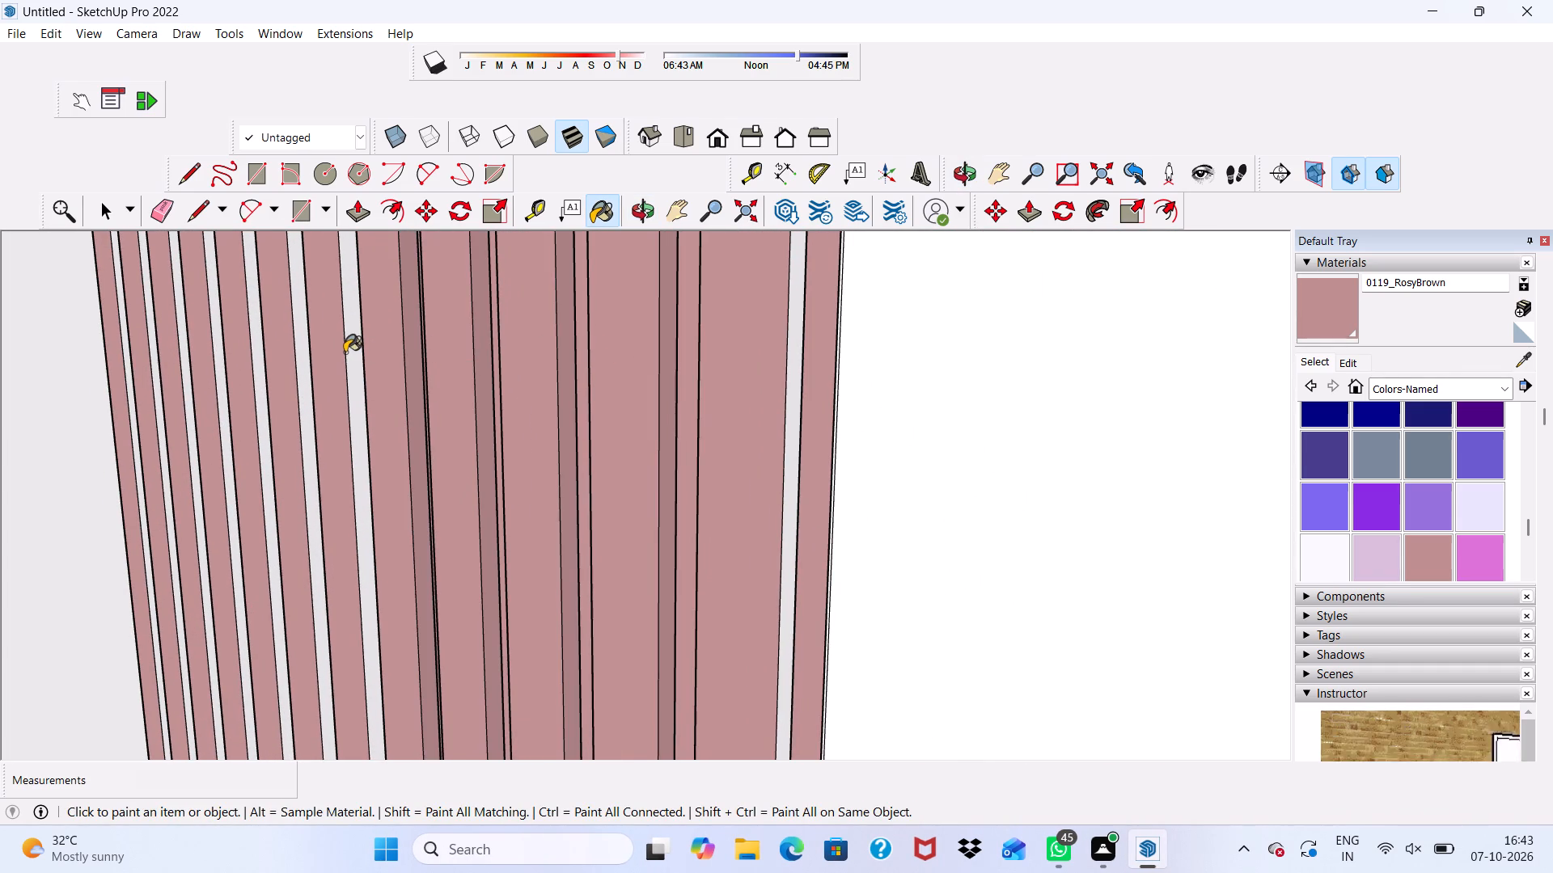
{"action": "left_click", "coordinate": [345, 352]}
{"action": "left_click", "coordinate": [298, 336]}
{"action": "left_click", "coordinate": [353, 341]}
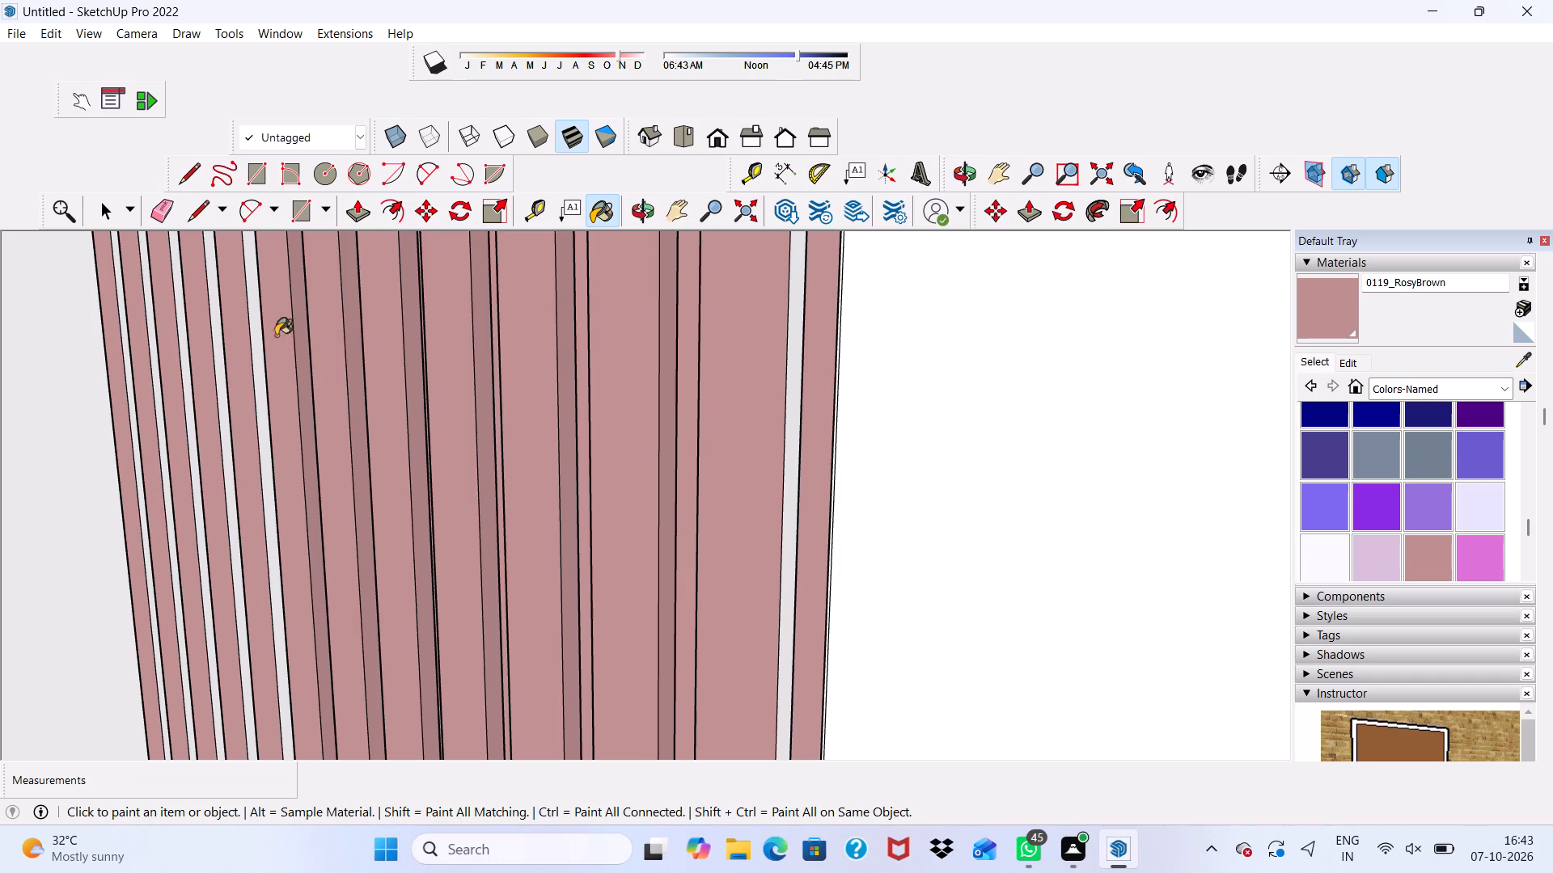
{"action": "left_click", "coordinate": [260, 335]}
{"action": "left_click", "coordinate": [218, 333]}
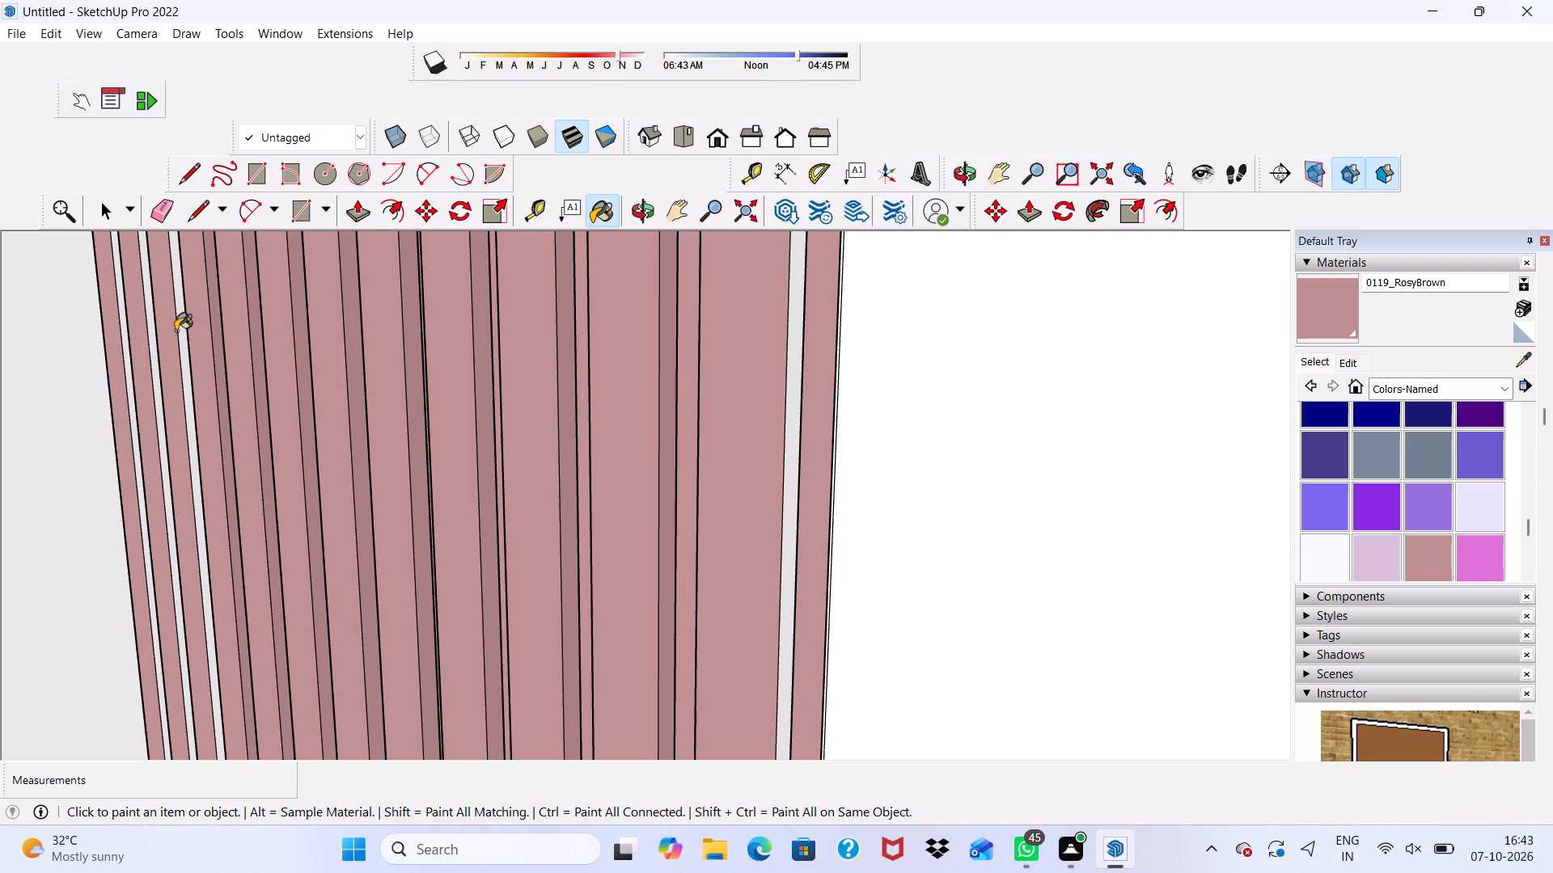
{"action": "left_click", "coordinate": [176, 331]}
{"action": "left_click", "coordinate": [150, 314]}
{"action": "scroll", "coordinate": [121, 302], "scroll_direction": "up", "scroll_amount": 1}
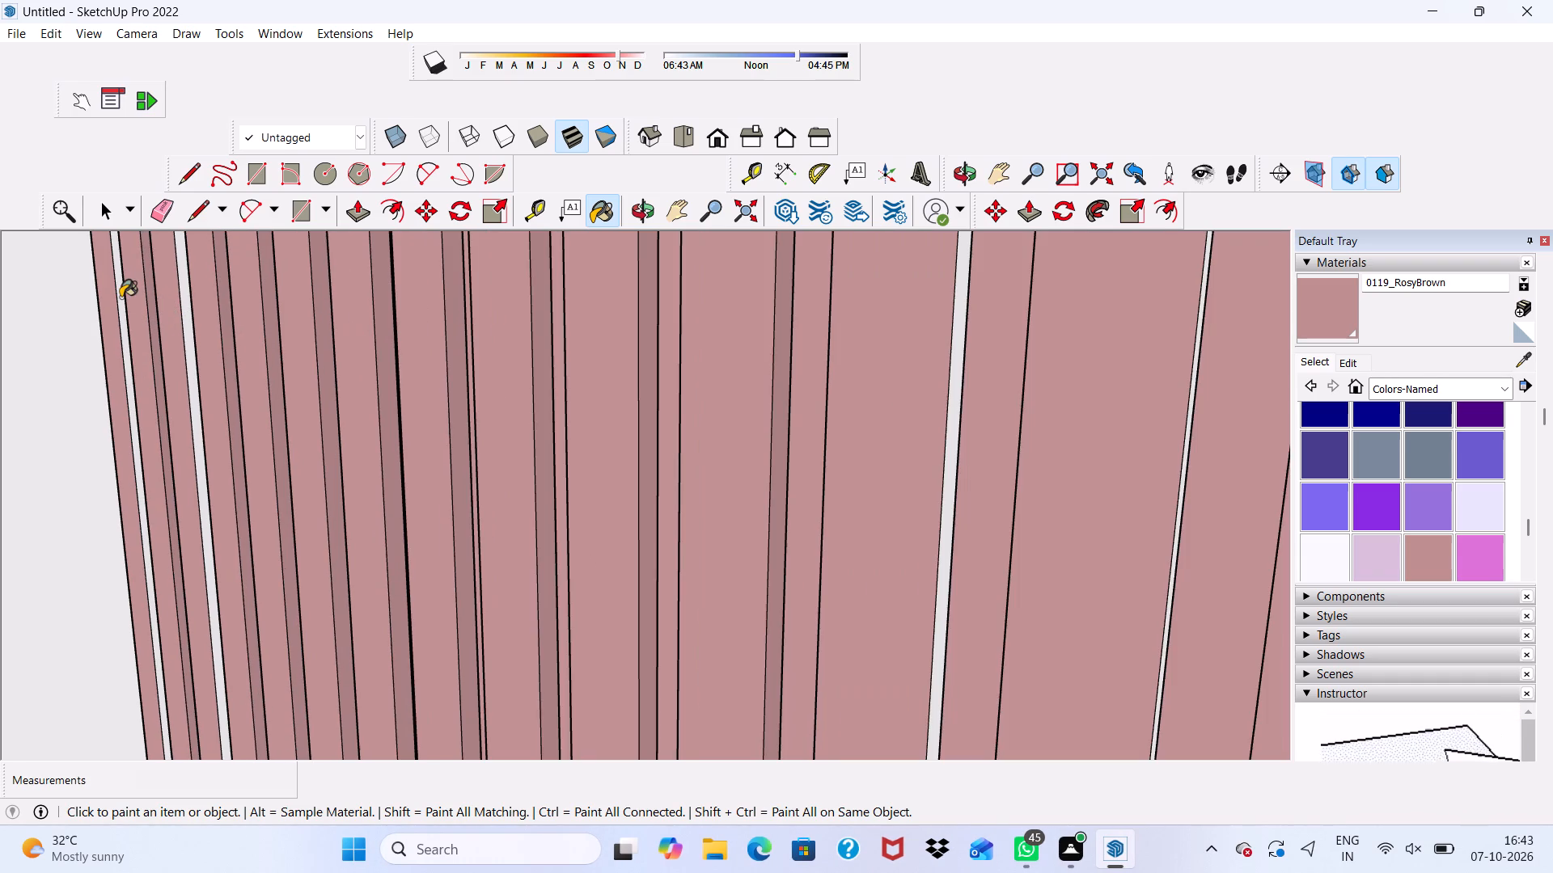
{"action": "left_click", "coordinate": [121, 297]}
{"action": "left_click", "coordinate": [184, 295]}
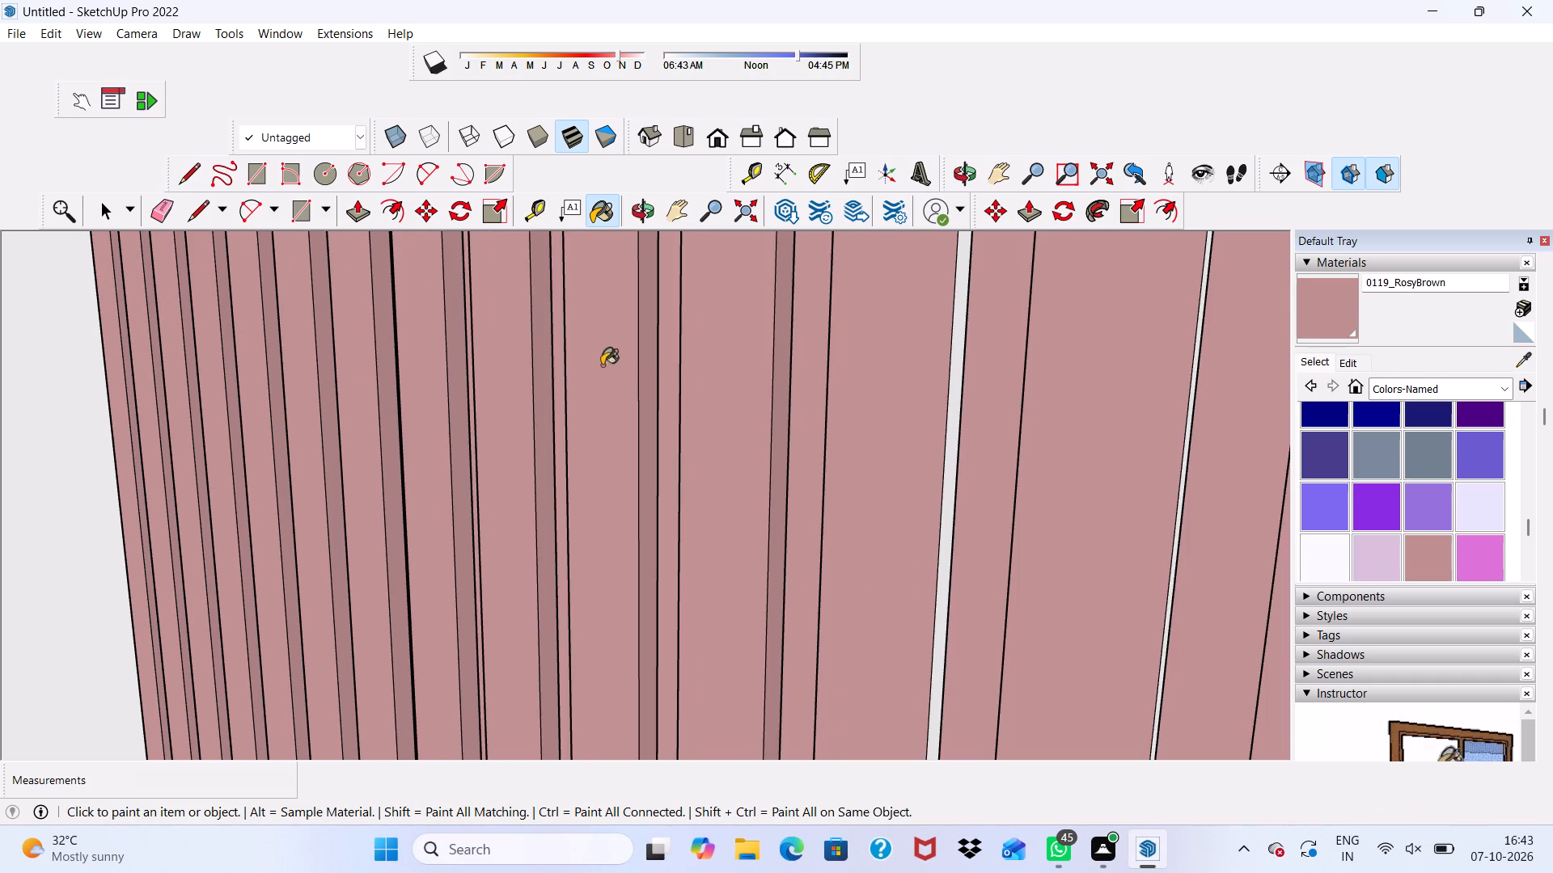
{"action": "left_click", "coordinate": [951, 338]}
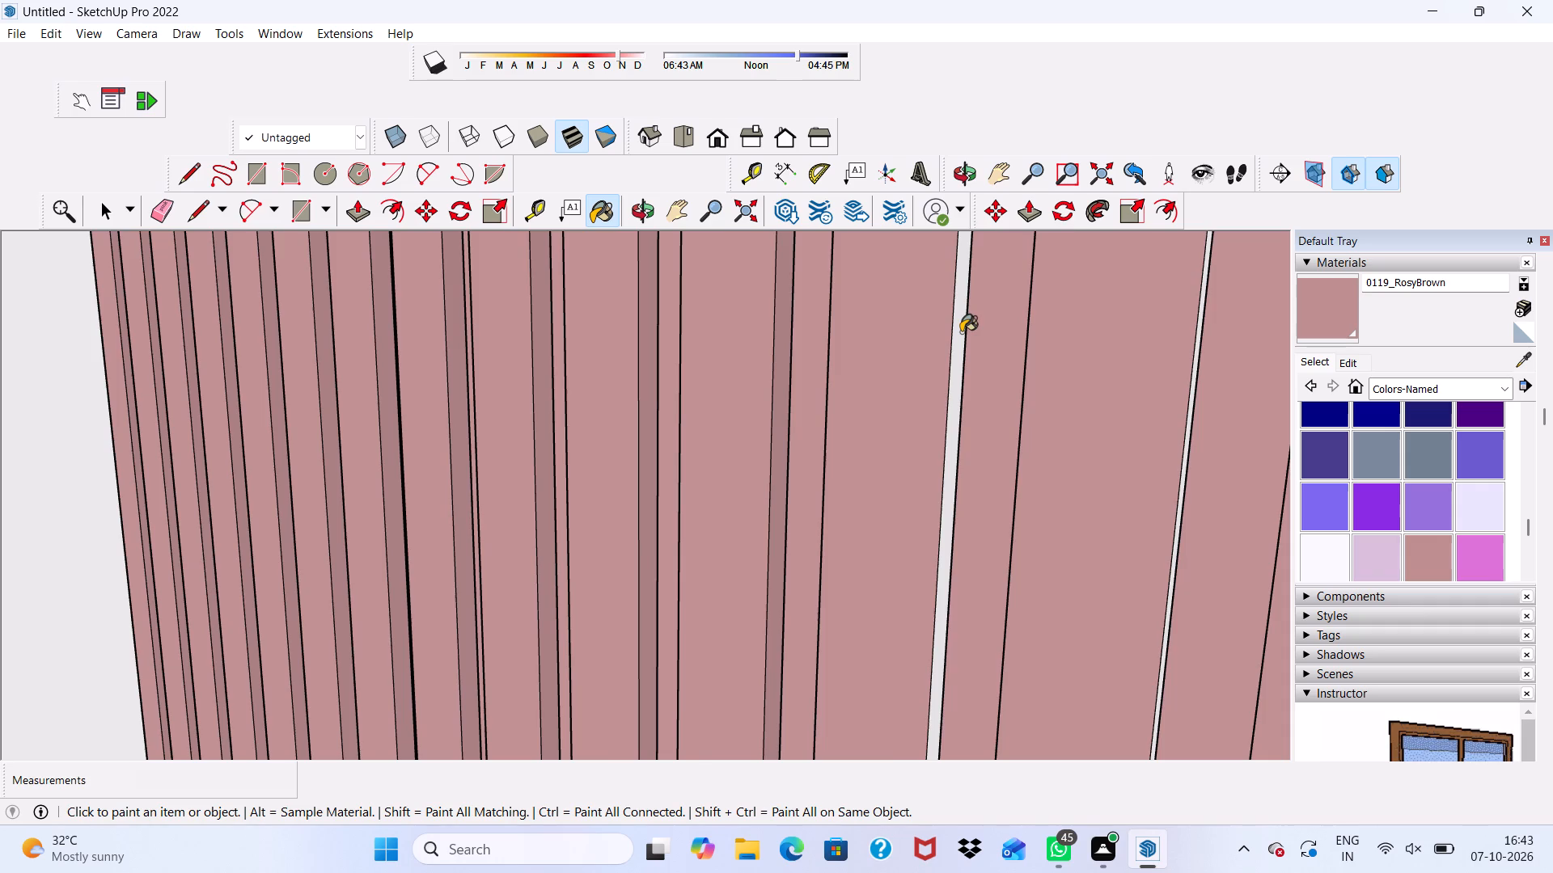
{"action": "left_click", "coordinate": [961, 332]}
On the adjacent tower's white rooftop screen, paint the first five slat fronts from the outer end 0119_RosyBrown.
{"action": "scroll", "coordinate": [772, 355], "scroll_direction": "down", "scroll_amount": 12}
{"action": "middle_click_drag", "start_coordinate": [827, 373], "coordinate": [1027, 347]}
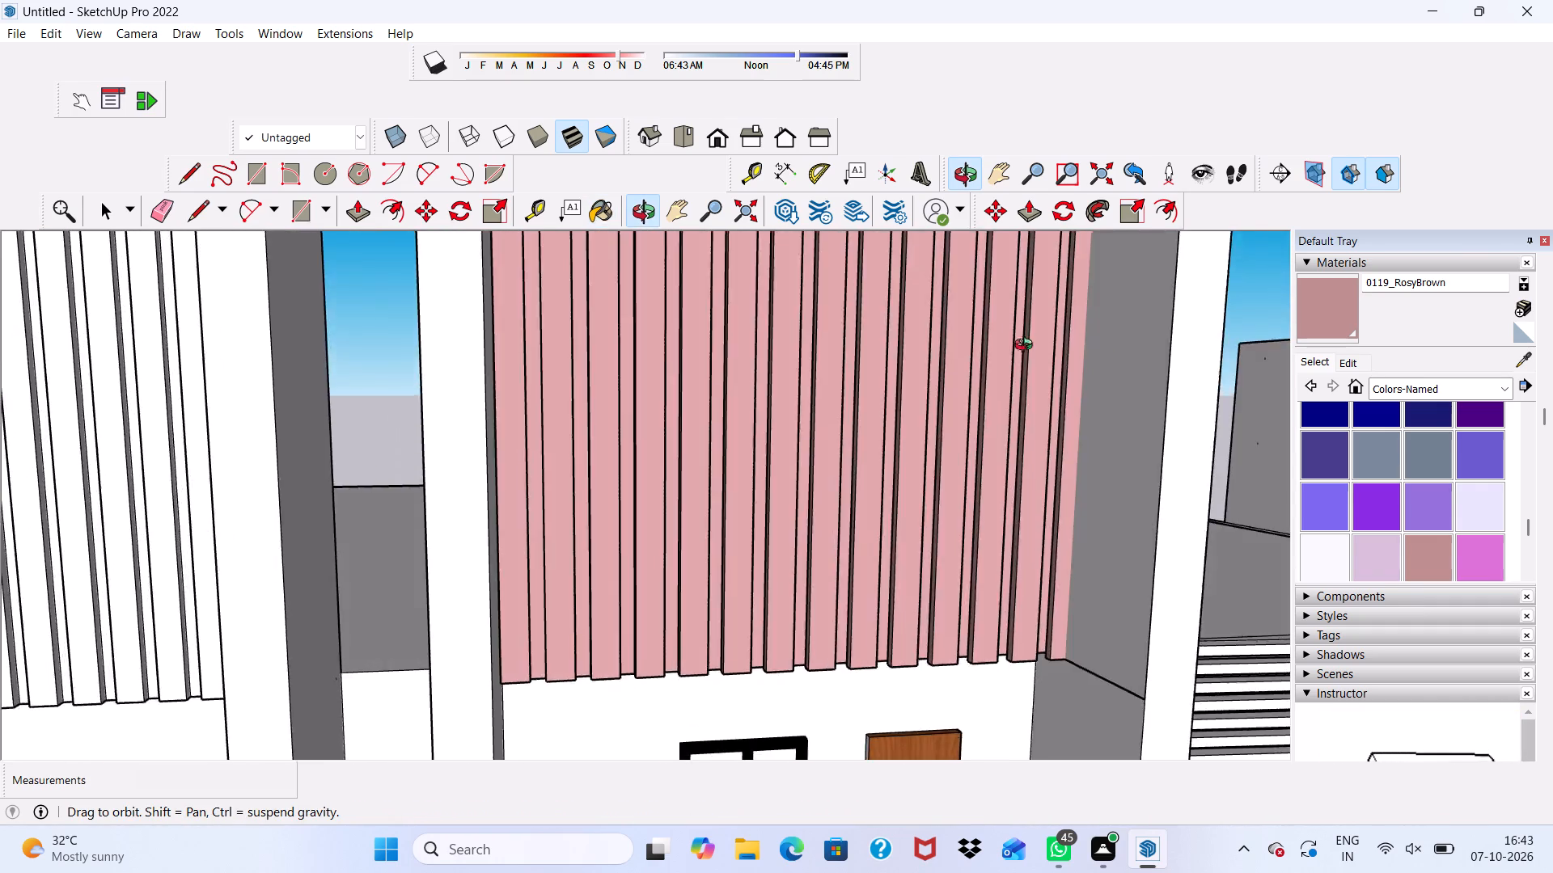
{"action": "middle_click_drag", "start_coordinate": [1027, 347], "coordinate": [940, 335]}
{"action": "scroll", "coordinate": [1077, 375], "scroll_direction": "down", "scroll_amount": 11}
{"action": "scroll", "coordinate": [467, 400], "scroll_direction": "up", "scroll_amount": 6}
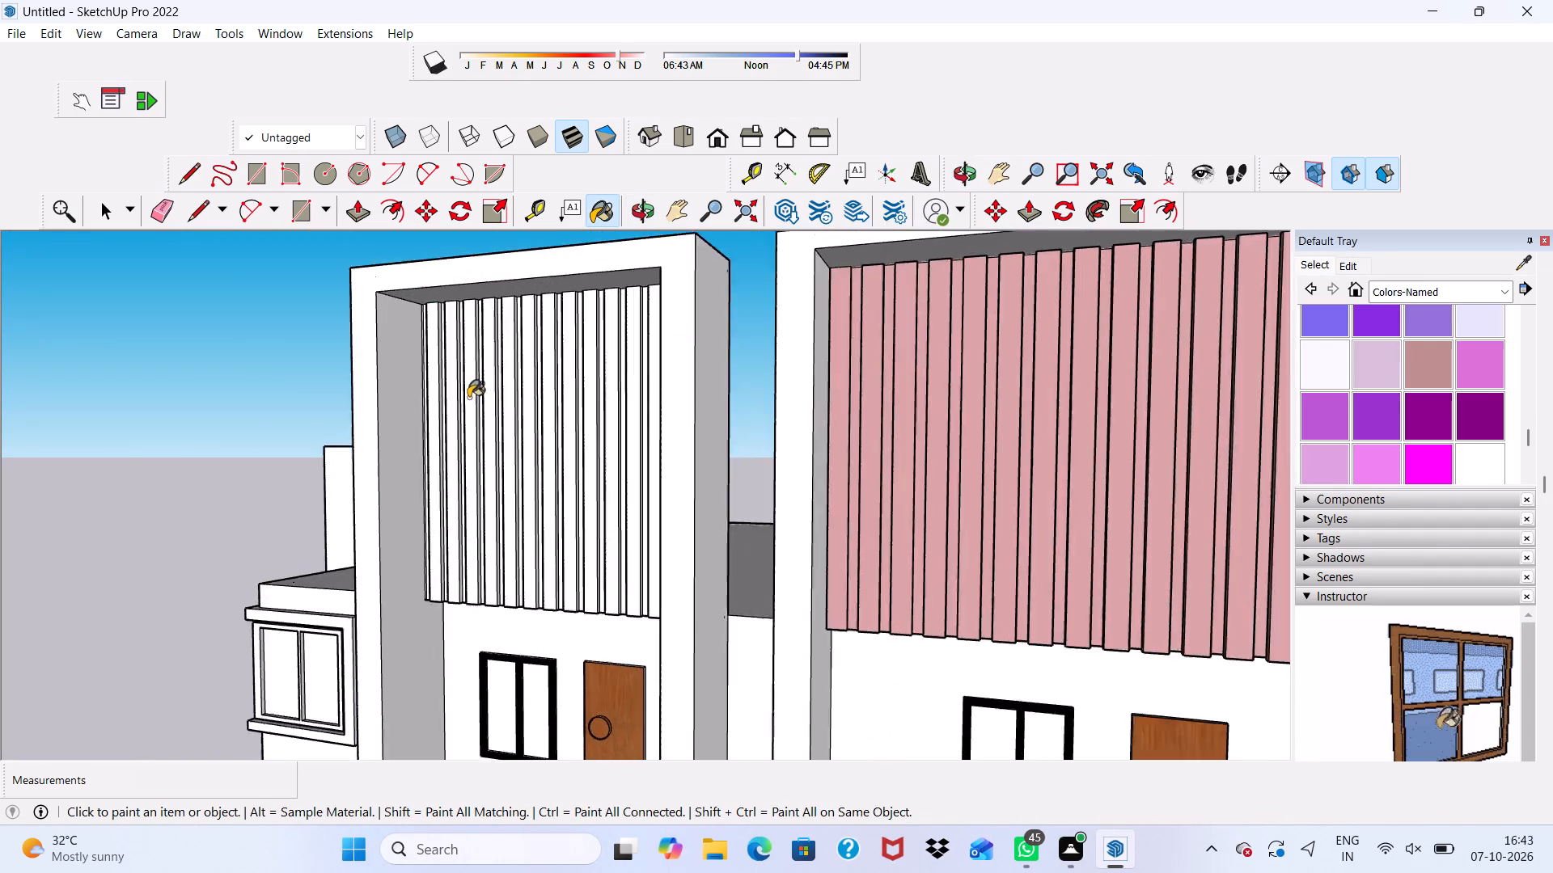
{"action": "scroll", "coordinate": [468, 398], "scroll_direction": "up", "scroll_amount": 8}
{"action": "left_click", "coordinate": [394, 369]}
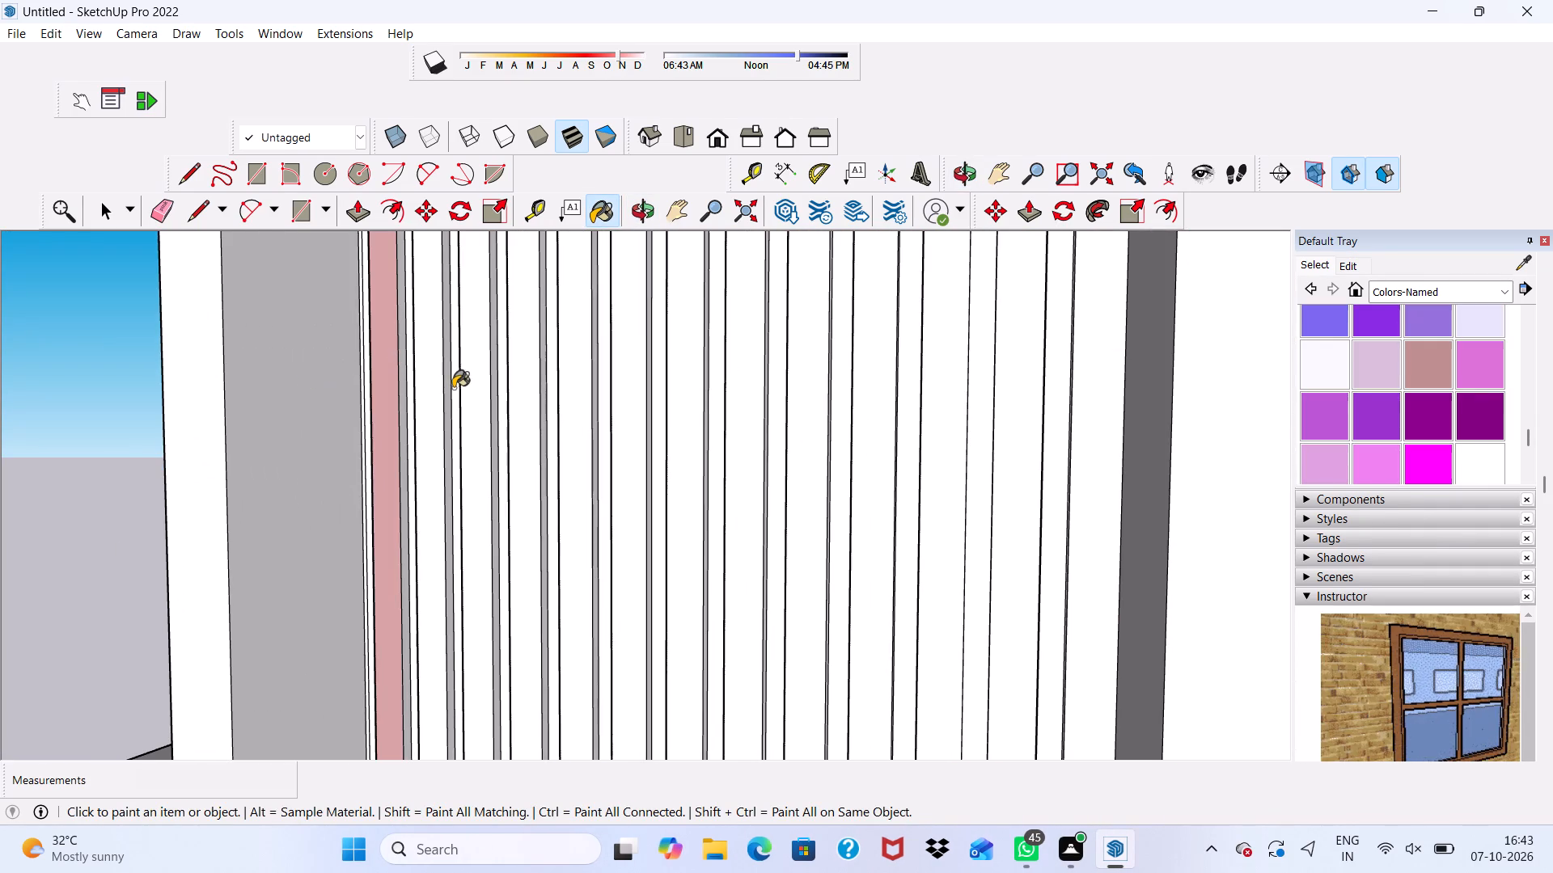
{"action": "left_click", "coordinate": [435, 390]}
{"action": "left_click", "coordinate": [484, 390]}
{"action": "left_click", "coordinate": [521, 394]}
{"action": "left_click", "coordinate": [578, 410]}
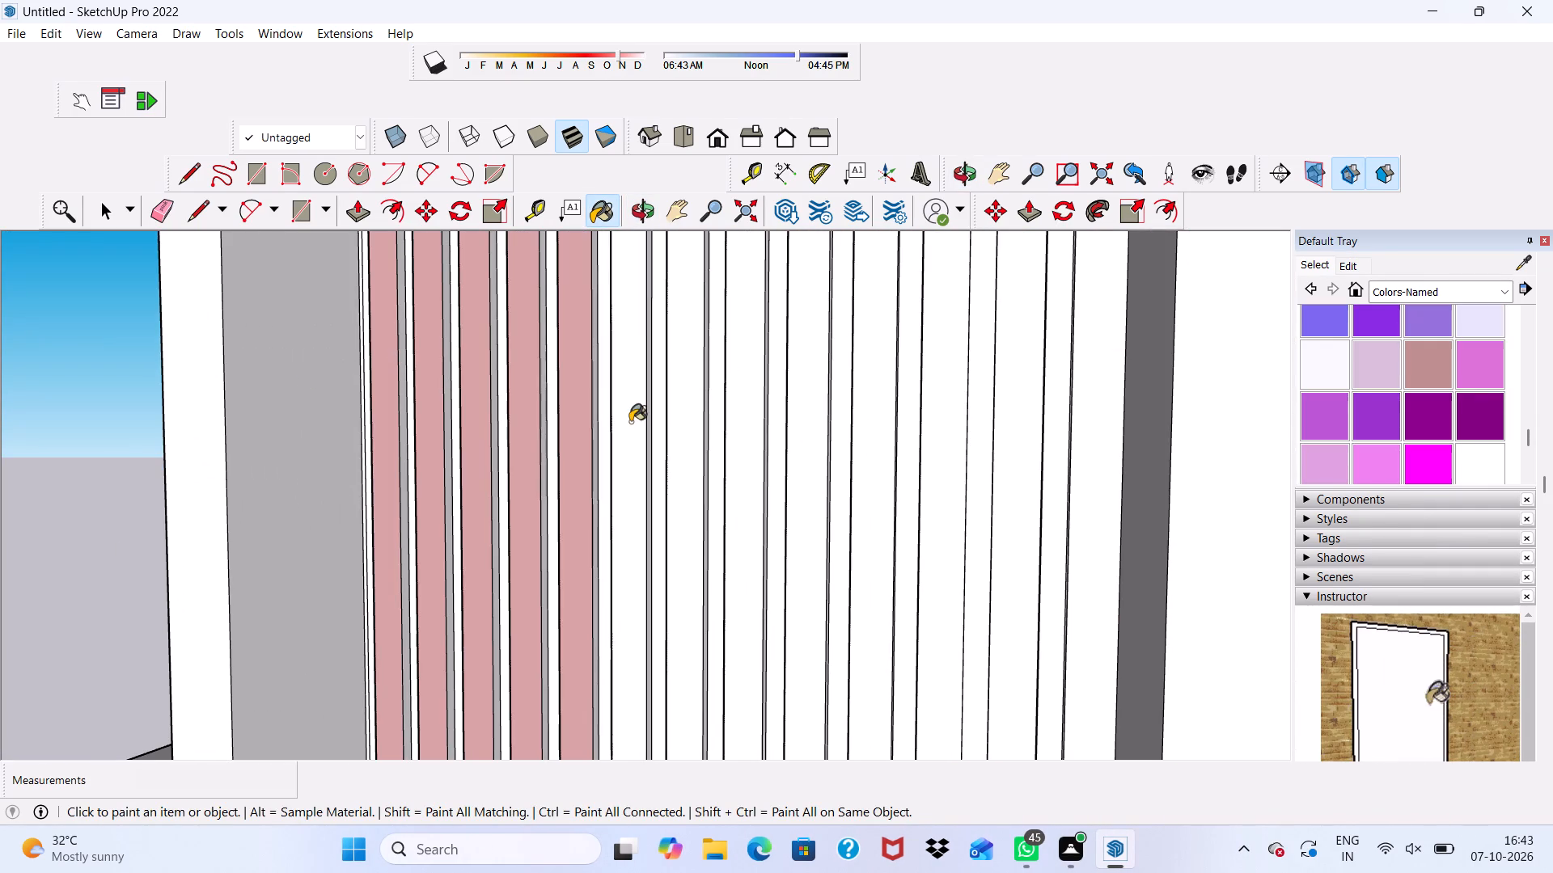
Paint the front faces of the remaining white slats on this third rooftop screen 0119_RosyBrown.
{"action": "left_click", "coordinate": [632, 421]}
{"action": "left_click", "coordinate": [685, 433]}
{"action": "left_click", "coordinate": [756, 441]}
{"action": "left_click", "coordinate": [806, 449]}
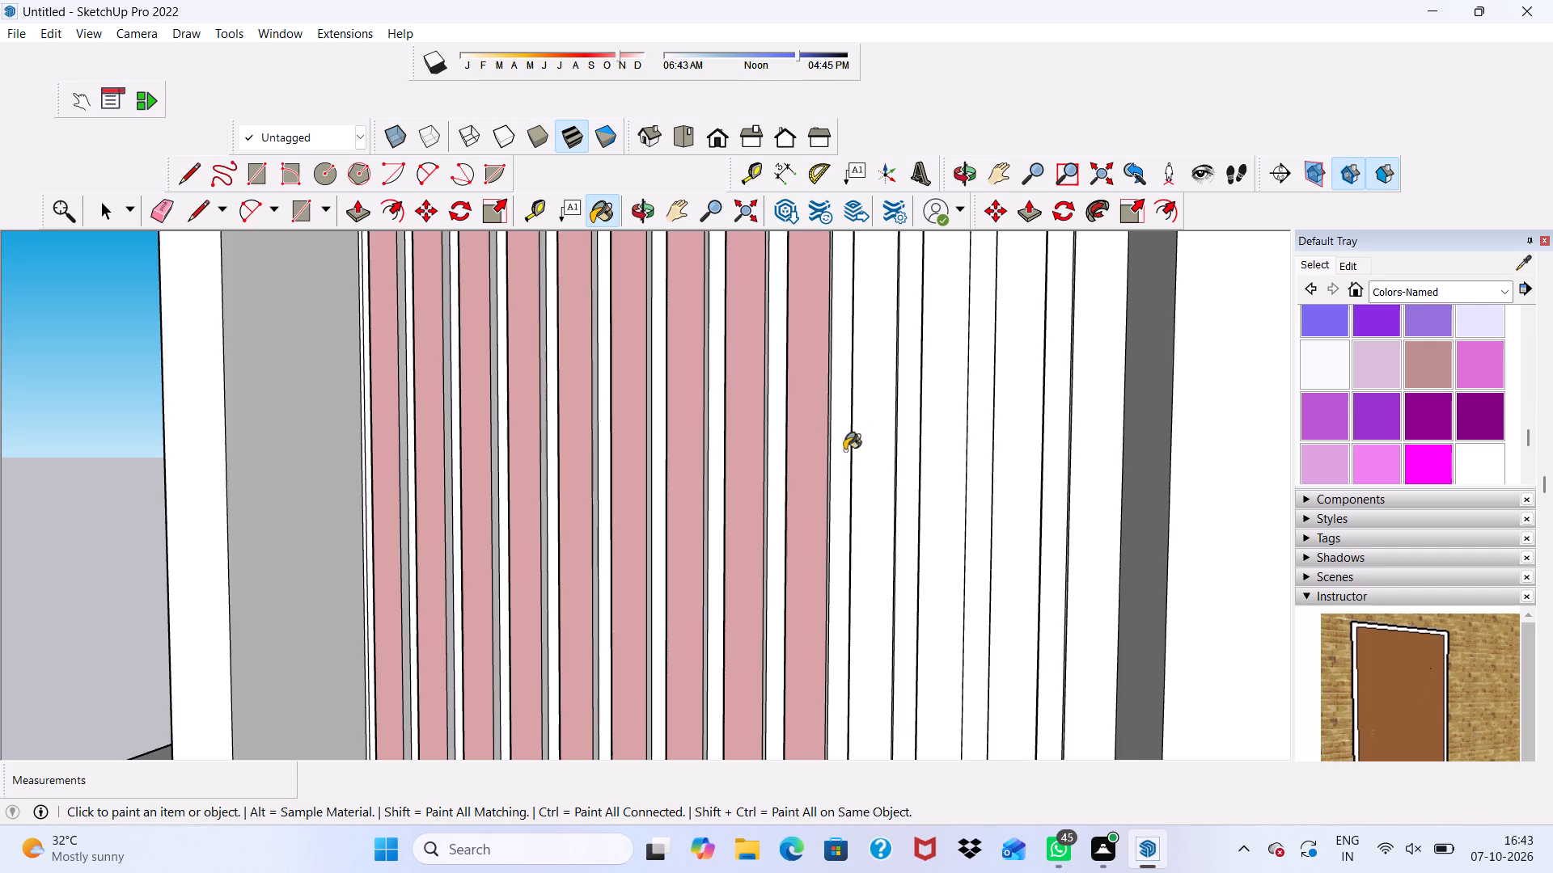
{"action": "left_click", "coordinate": [861, 448]}
{"action": "left_click", "coordinate": [950, 459]}
{"action": "left_click", "coordinate": [1012, 474]}
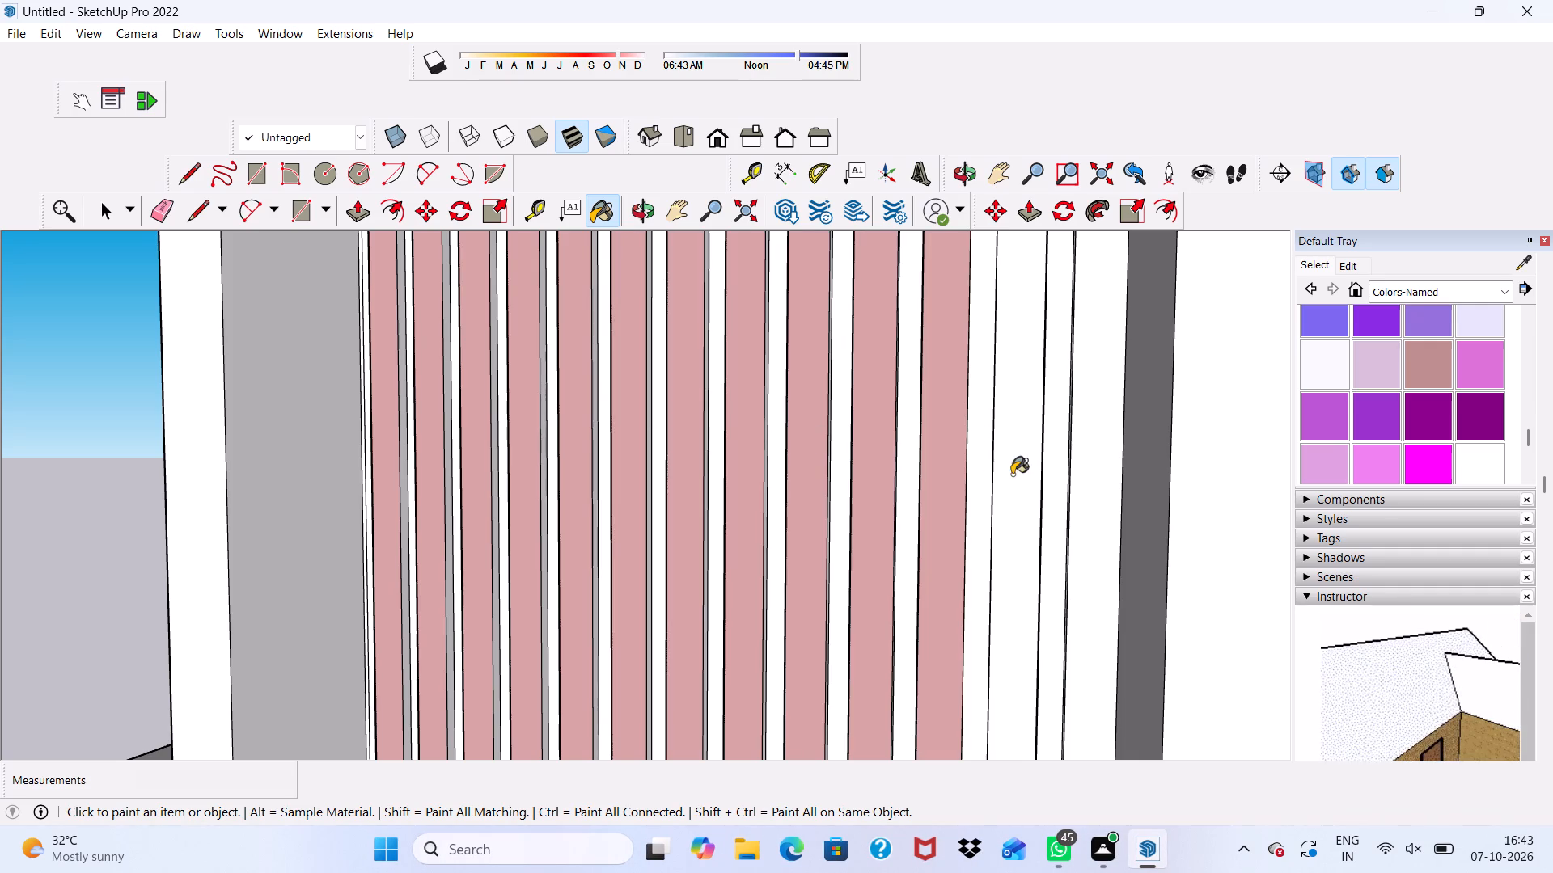
{"action": "left_click", "coordinate": [1087, 472]}
On the third rooftop screen, paint the first four white backing strips between slats at one end 0119_RosyBrown.
{"action": "middle_click_drag", "start_coordinate": [963, 408], "coordinate": [1084, 403]}
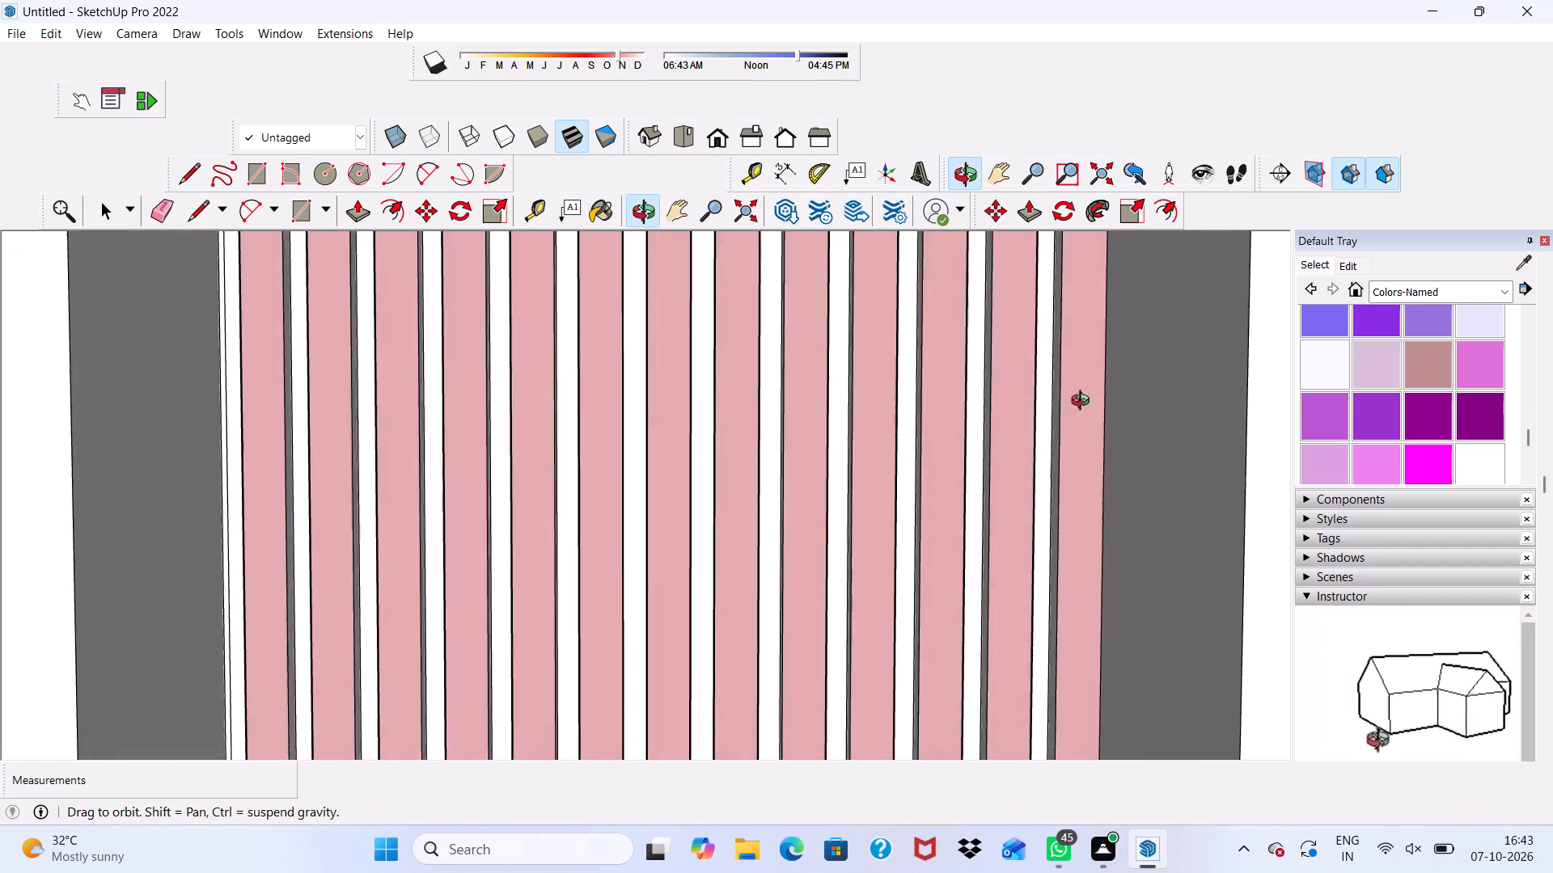
{"action": "middle_click_drag", "start_coordinate": [1084, 403], "coordinate": [1141, 406]}
{"action": "scroll", "coordinate": [1091, 339], "scroll_direction": "up", "scroll_amount": 4}
{"action": "left_click", "coordinate": [1020, 297]}
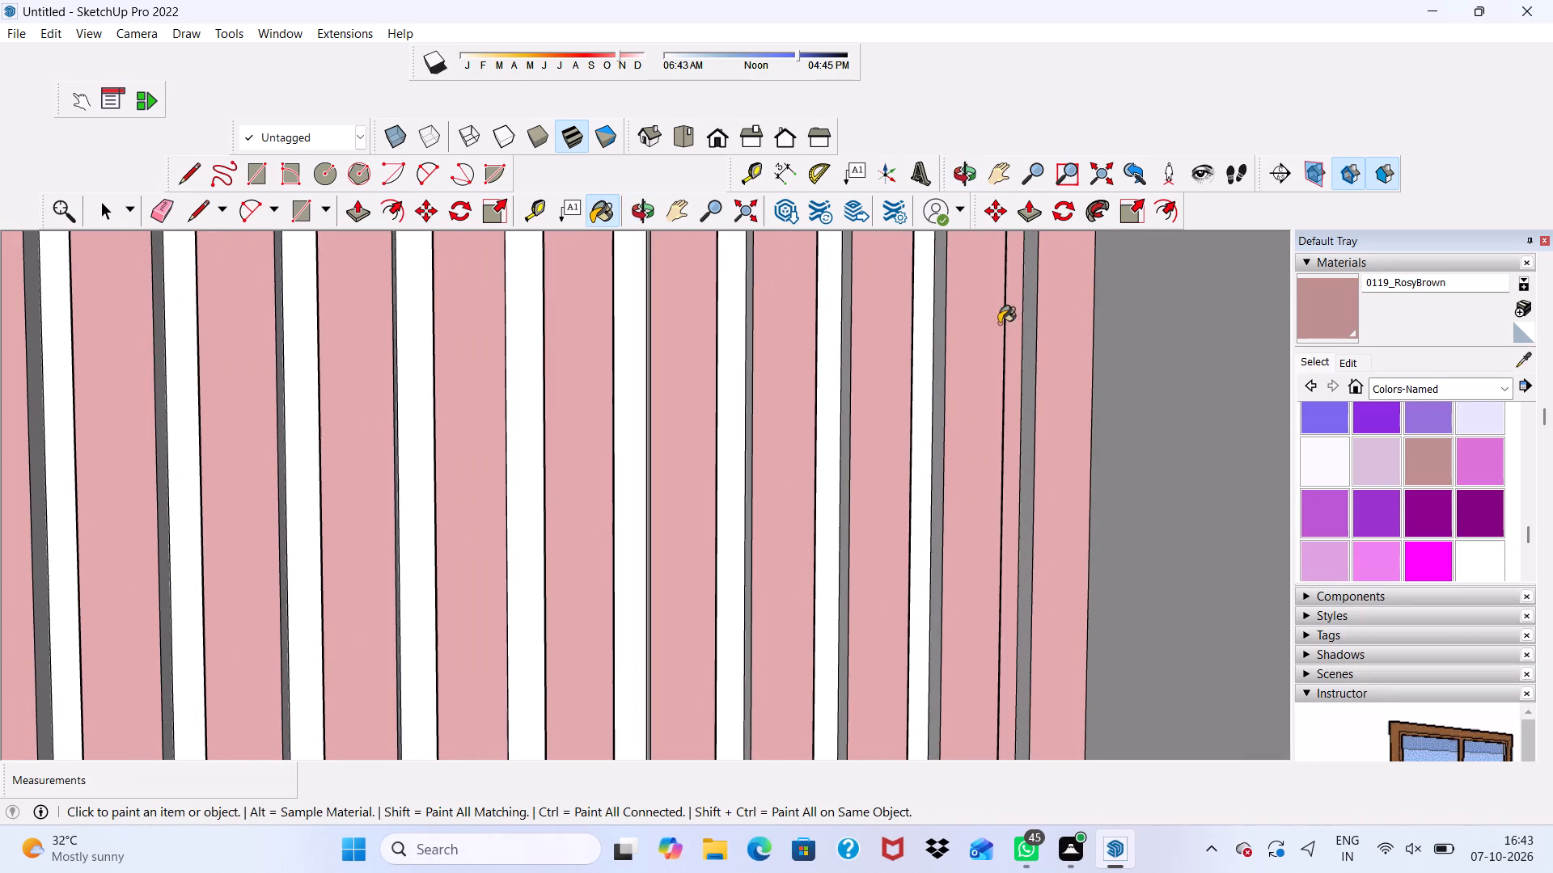
{"action": "left_click", "coordinate": [919, 366]}
{"action": "left_click", "coordinate": [830, 379]}
{"action": "left_click", "coordinate": [738, 392]}
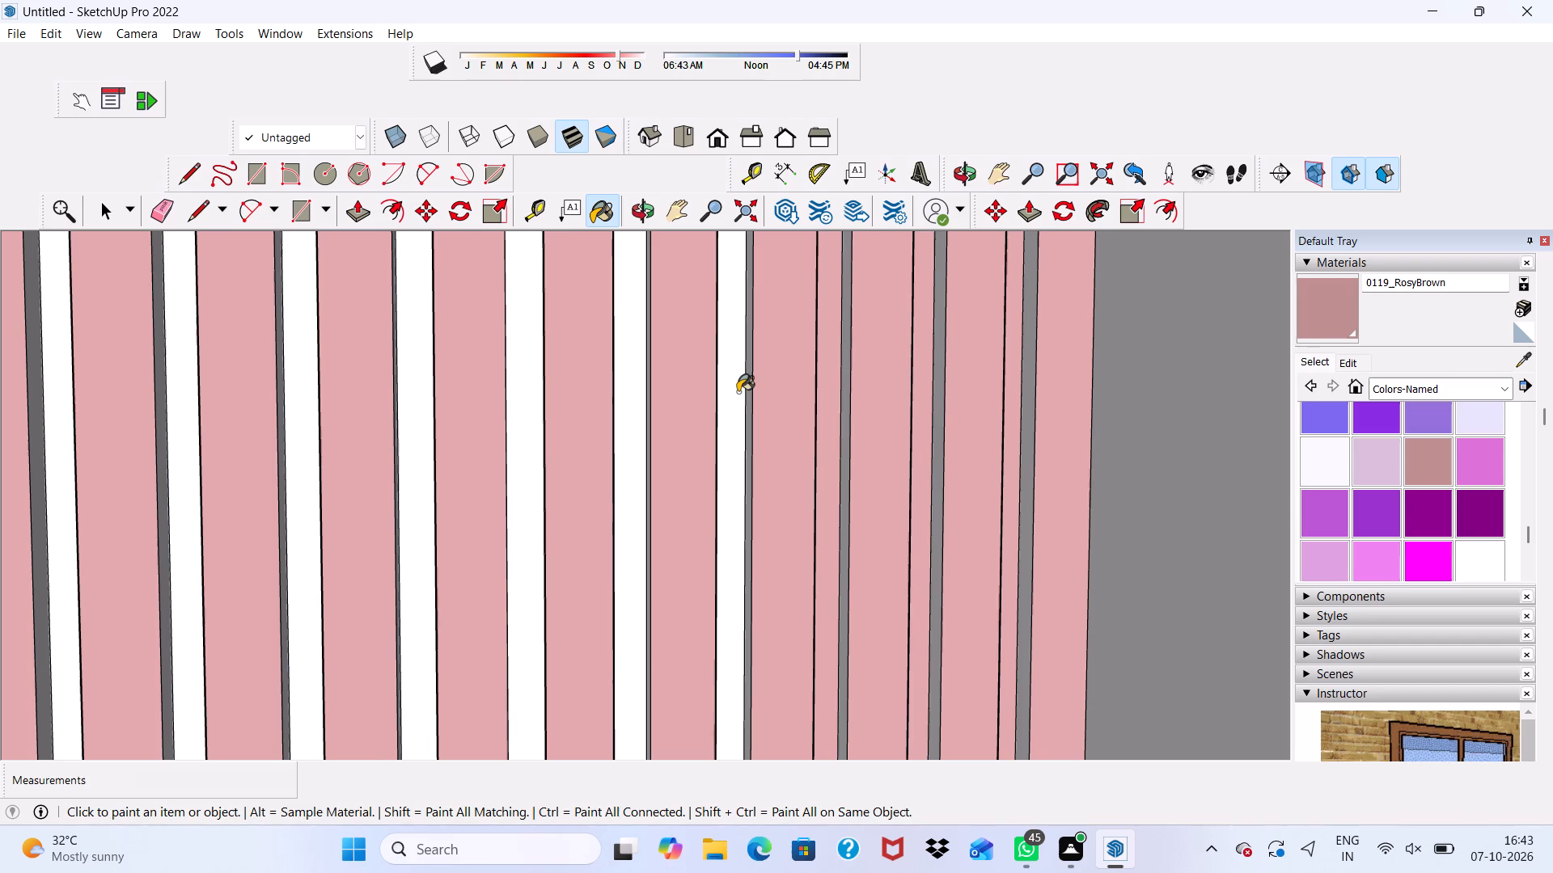
Paint the first eight slat side faces that face the same way 0119_RosyBrown, starting from the end with painted backing.
{"action": "scroll", "coordinate": [1005, 376], "scroll_direction": "up", "scroll_amount": 3}
{"action": "left_click", "coordinate": [1044, 365]}
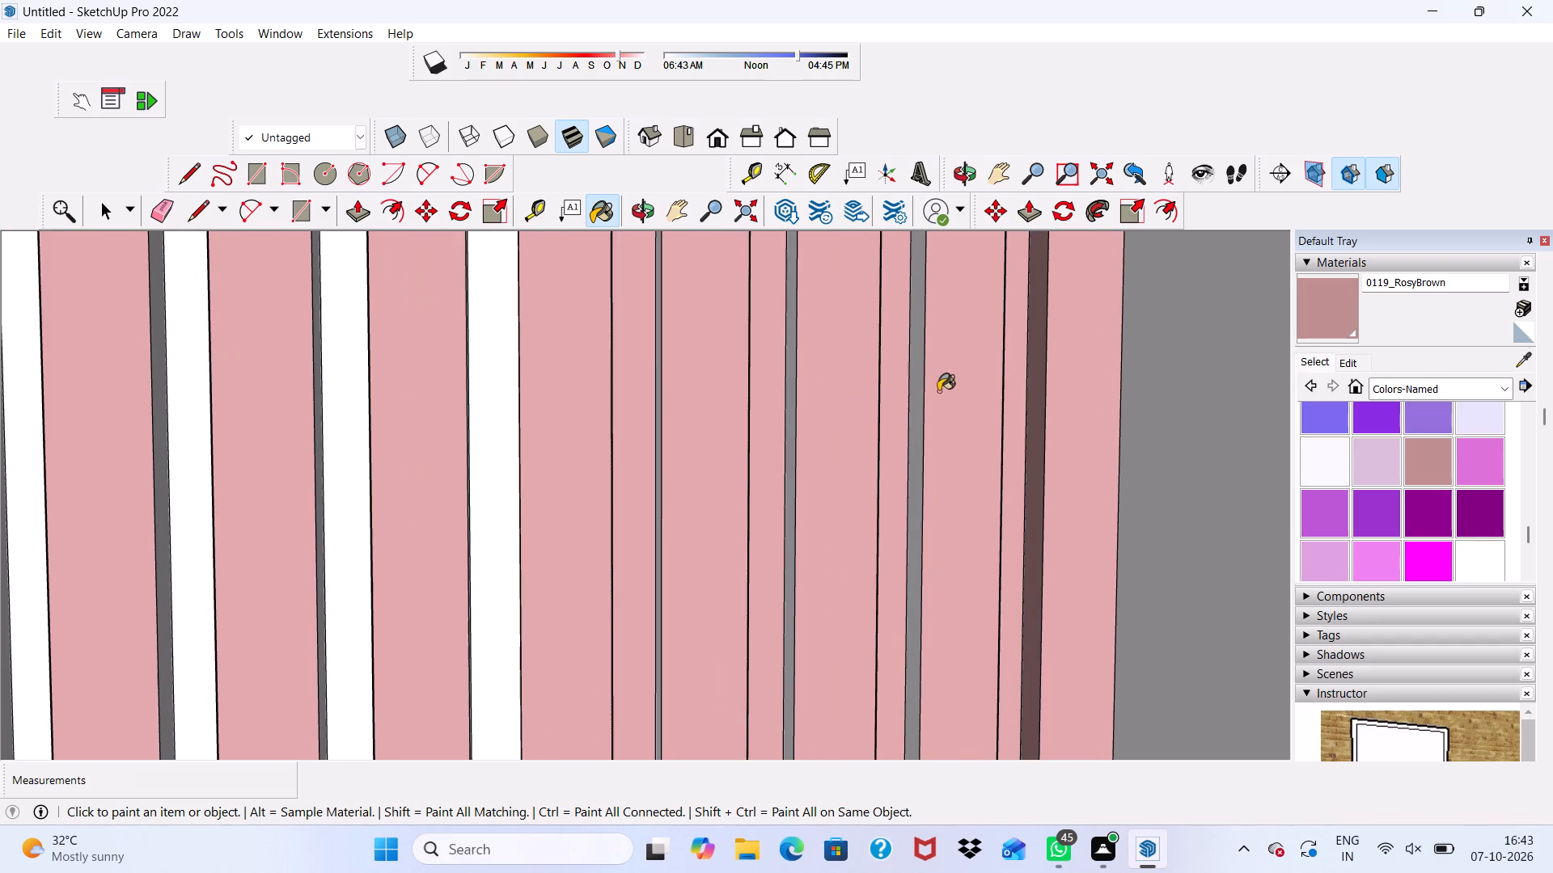
{"action": "left_click", "coordinate": [920, 400]}
{"action": "middle_click_drag", "start_coordinate": [867, 420], "coordinate": [1128, 383]}
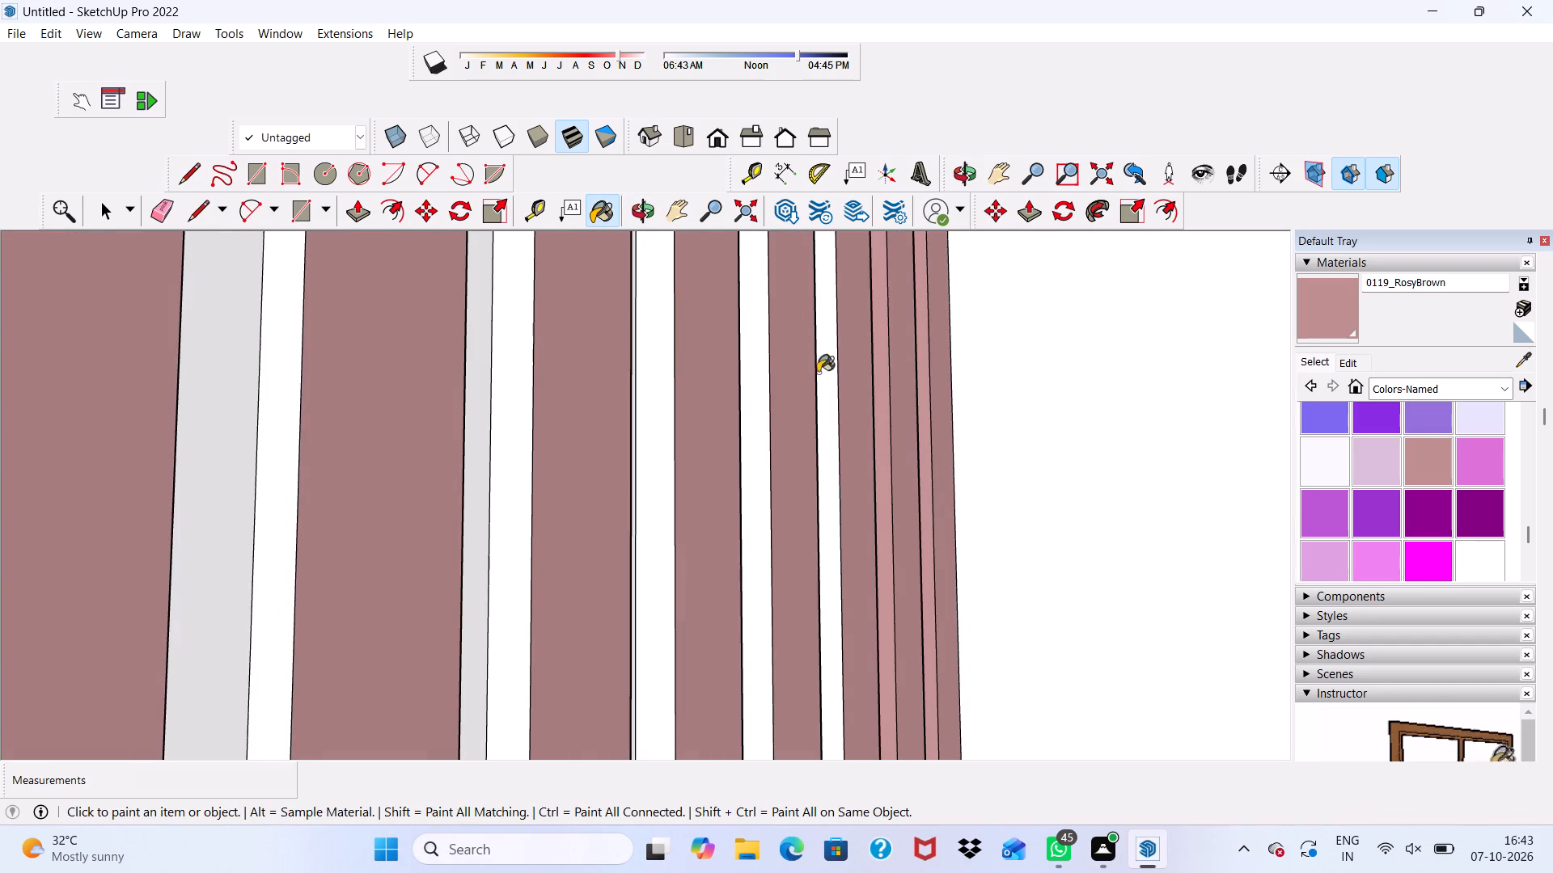
{"action": "left_click", "coordinate": [823, 369]}
{"action": "left_click", "coordinate": [750, 386]}
{"action": "left_click", "coordinate": [658, 415]}
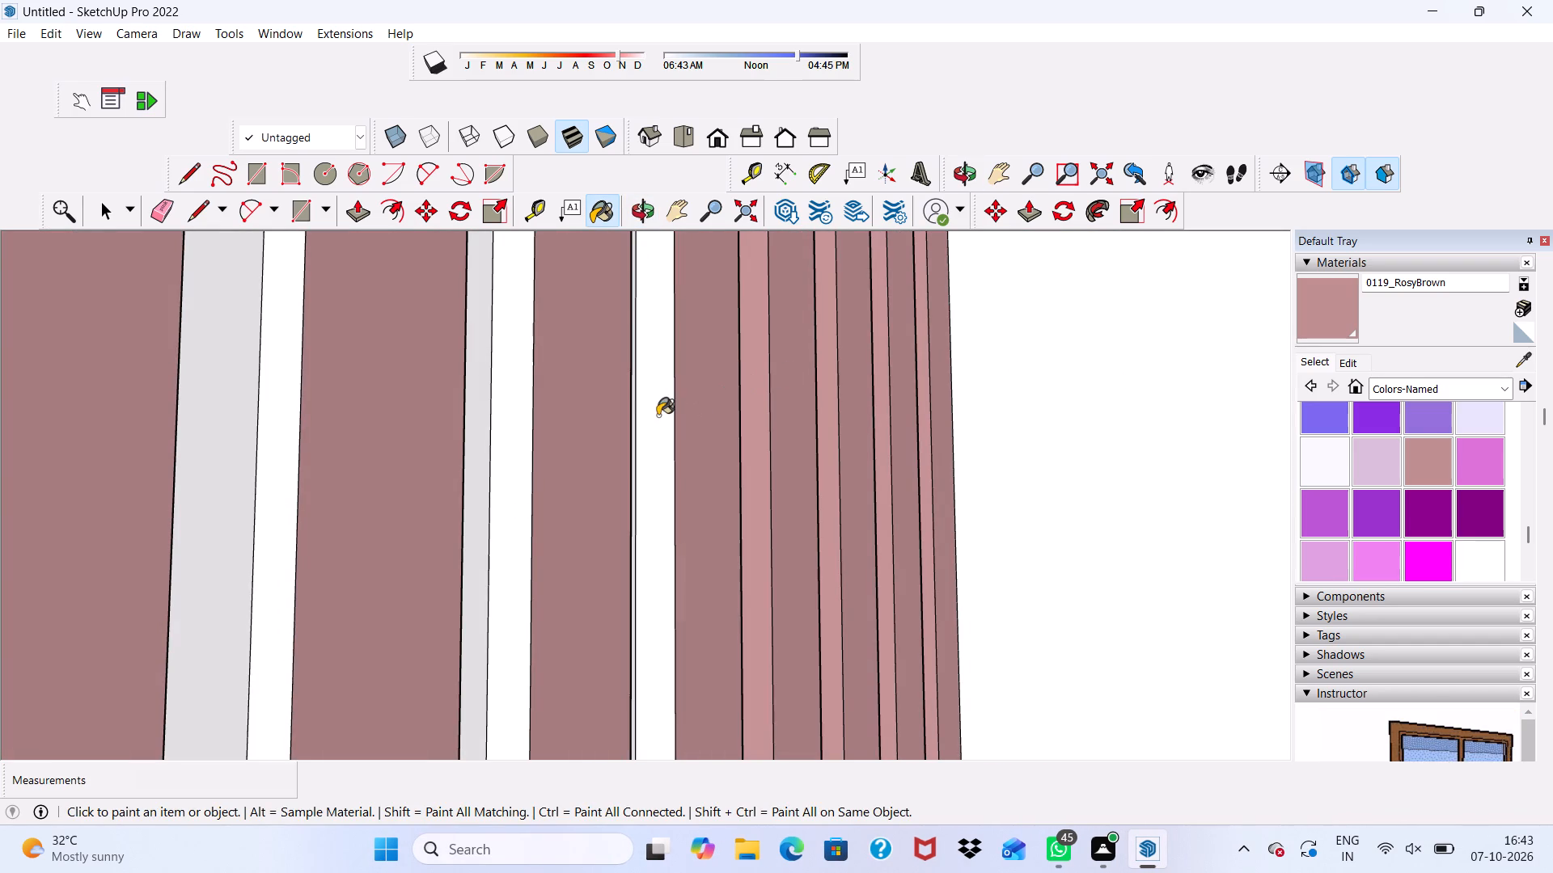
{"action": "left_click", "coordinate": [501, 446]}
{"action": "left_click", "coordinate": [285, 443]}
{"action": "scroll", "coordinate": [284, 445], "scroll_direction": "down", "scroll_amount": 2}
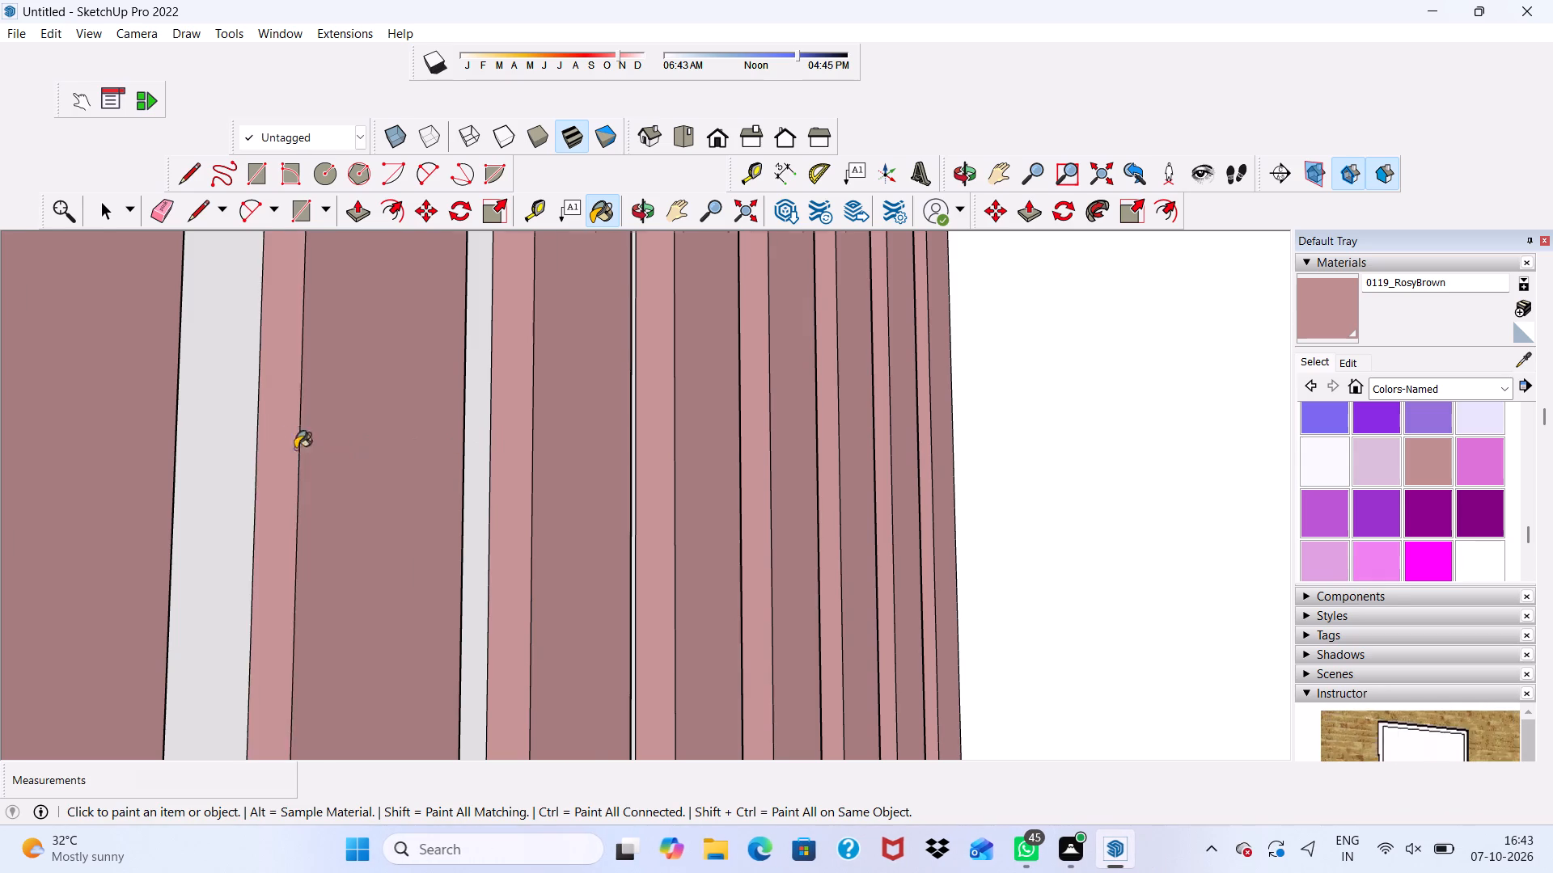
{"action": "scroll", "coordinate": [295, 449], "scroll_direction": "down", "scroll_amount": 7}
{"action": "left_click", "coordinate": [191, 396]}
Paint the remaining white slat side faces facing that way 0119_RosyBrown, out to the screen's far end.
{"action": "scroll", "coordinate": [200, 407], "scroll_direction": "down", "scroll_amount": 2}
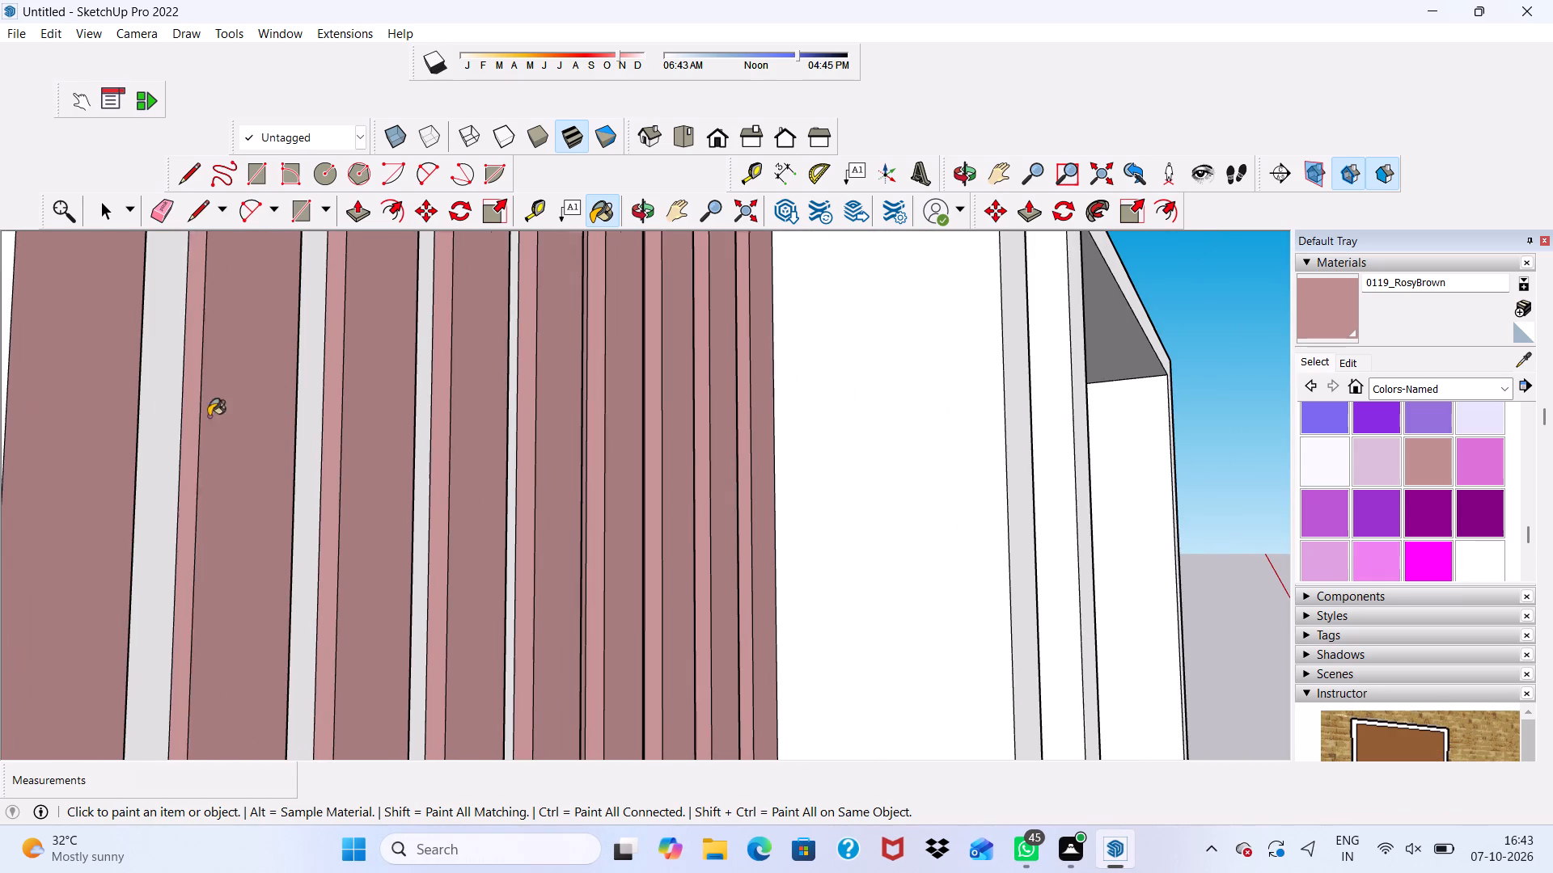
{"action": "scroll", "coordinate": [209, 416], "scroll_direction": "down", "scroll_amount": 2}
{"action": "left_click", "coordinate": [77, 406]}
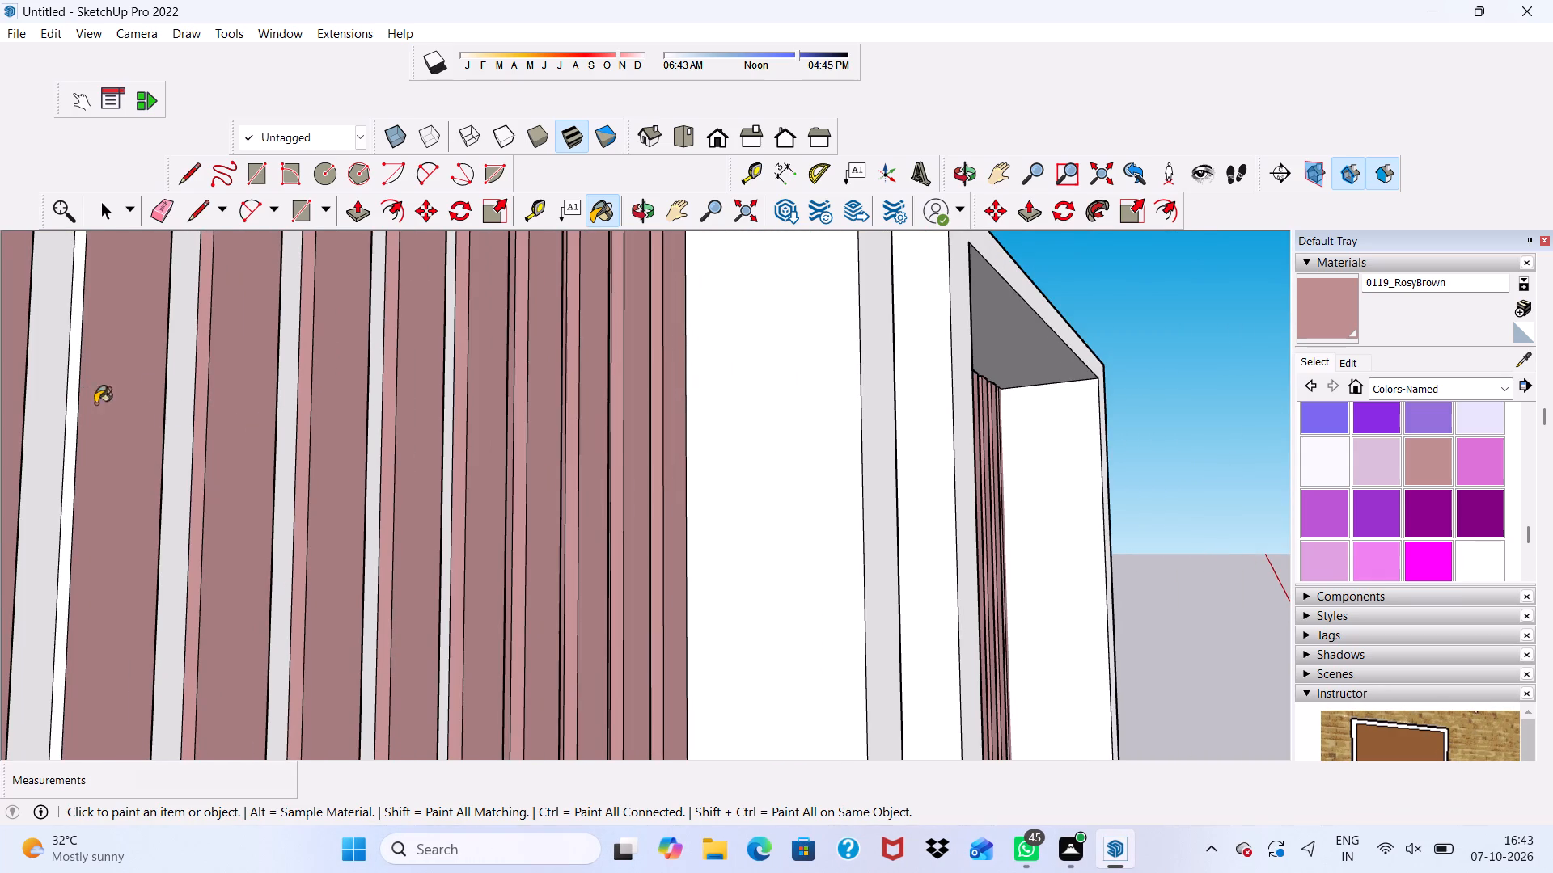
{"action": "scroll", "coordinate": [141, 394], "scroll_direction": "down", "scroll_amount": 5}
{"action": "scroll", "coordinate": [93, 427], "scroll_direction": "up", "scroll_amount": 7}
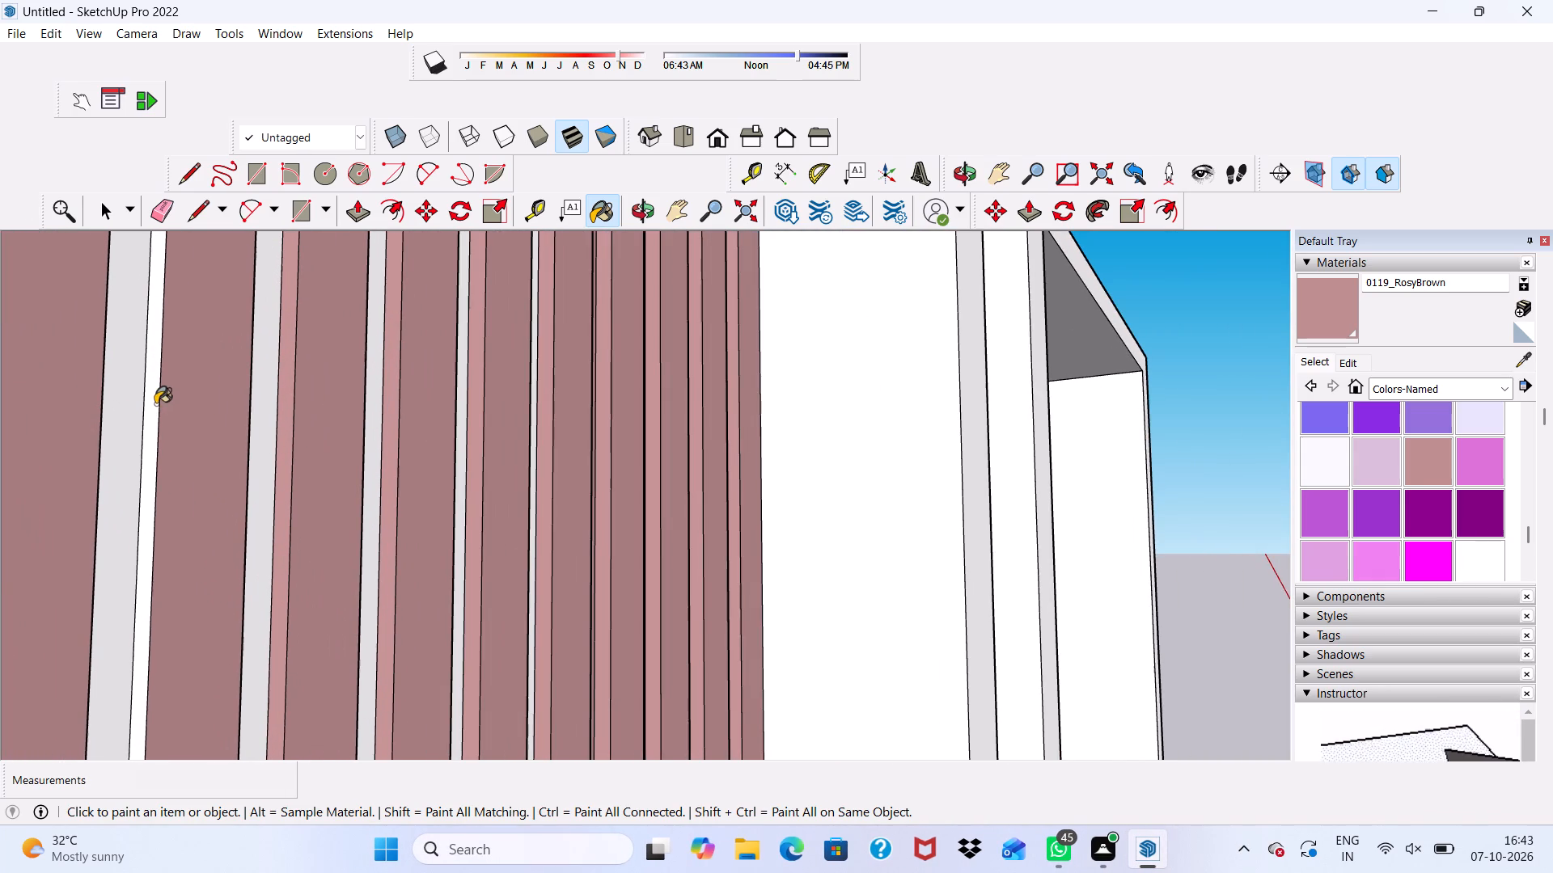
{"action": "left_click", "coordinate": [154, 401]}
{"action": "scroll", "coordinate": [154, 401], "scroll_direction": "down", "scroll_amount": 9}
{"action": "scroll", "coordinate": [132, 396], "scroll_direction": "up", "scroll_amount": 3}
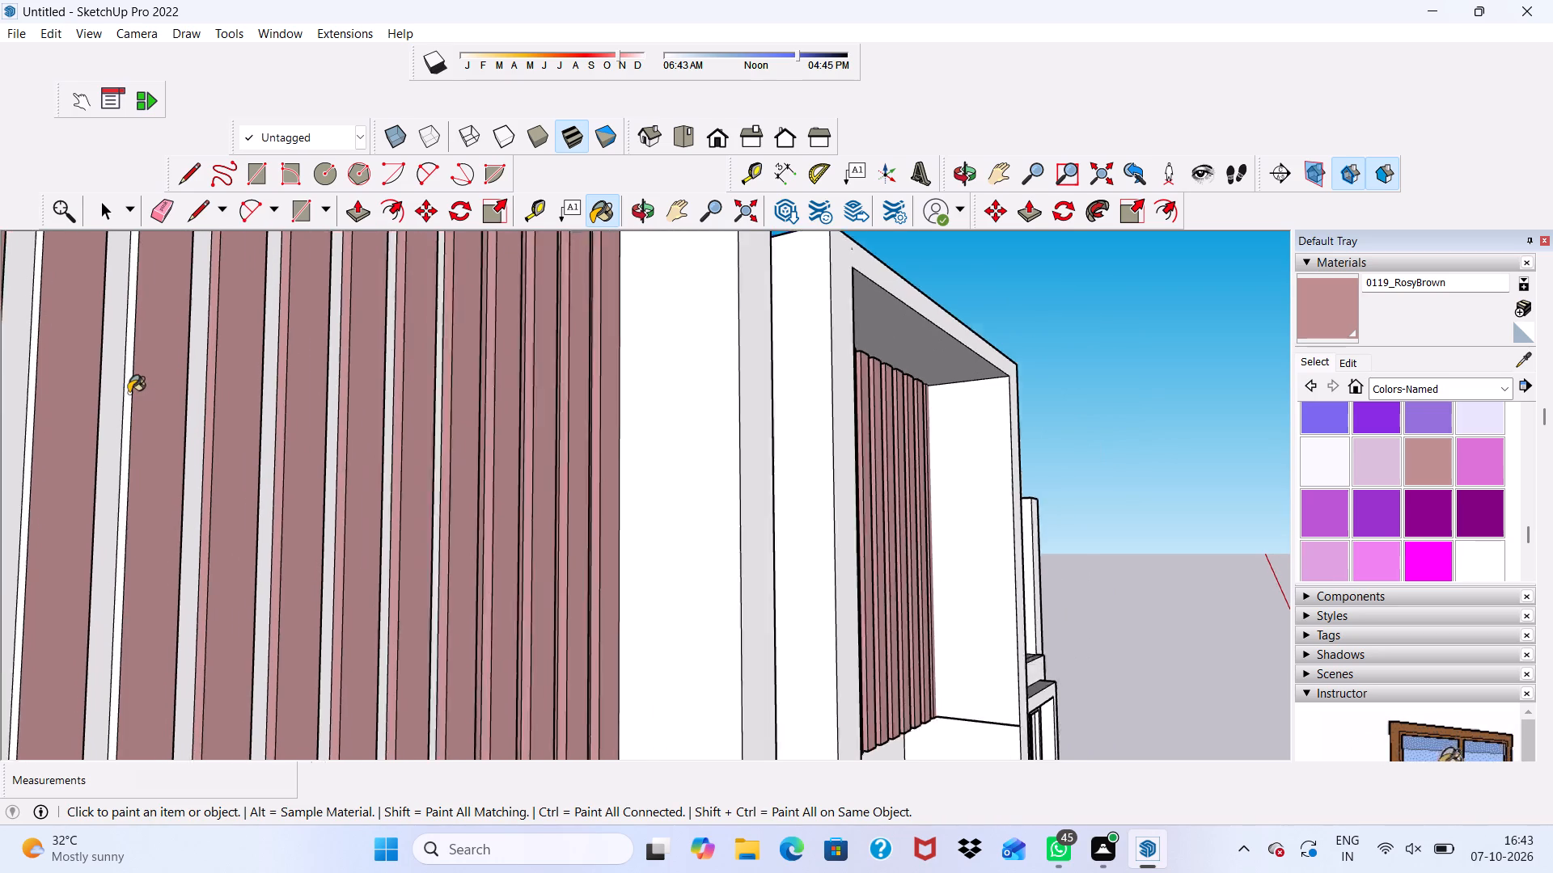
{"action": "left_click", "coordinate": [129, 393]}
{"action": "scroll", "coordinate": [129, 393], "scroll_direction": "down", "scroll_amount": 7}
{"action": "scroll", "coordinate": [126, 386], "scroll_direction": "up", "scroll_amount": 6}
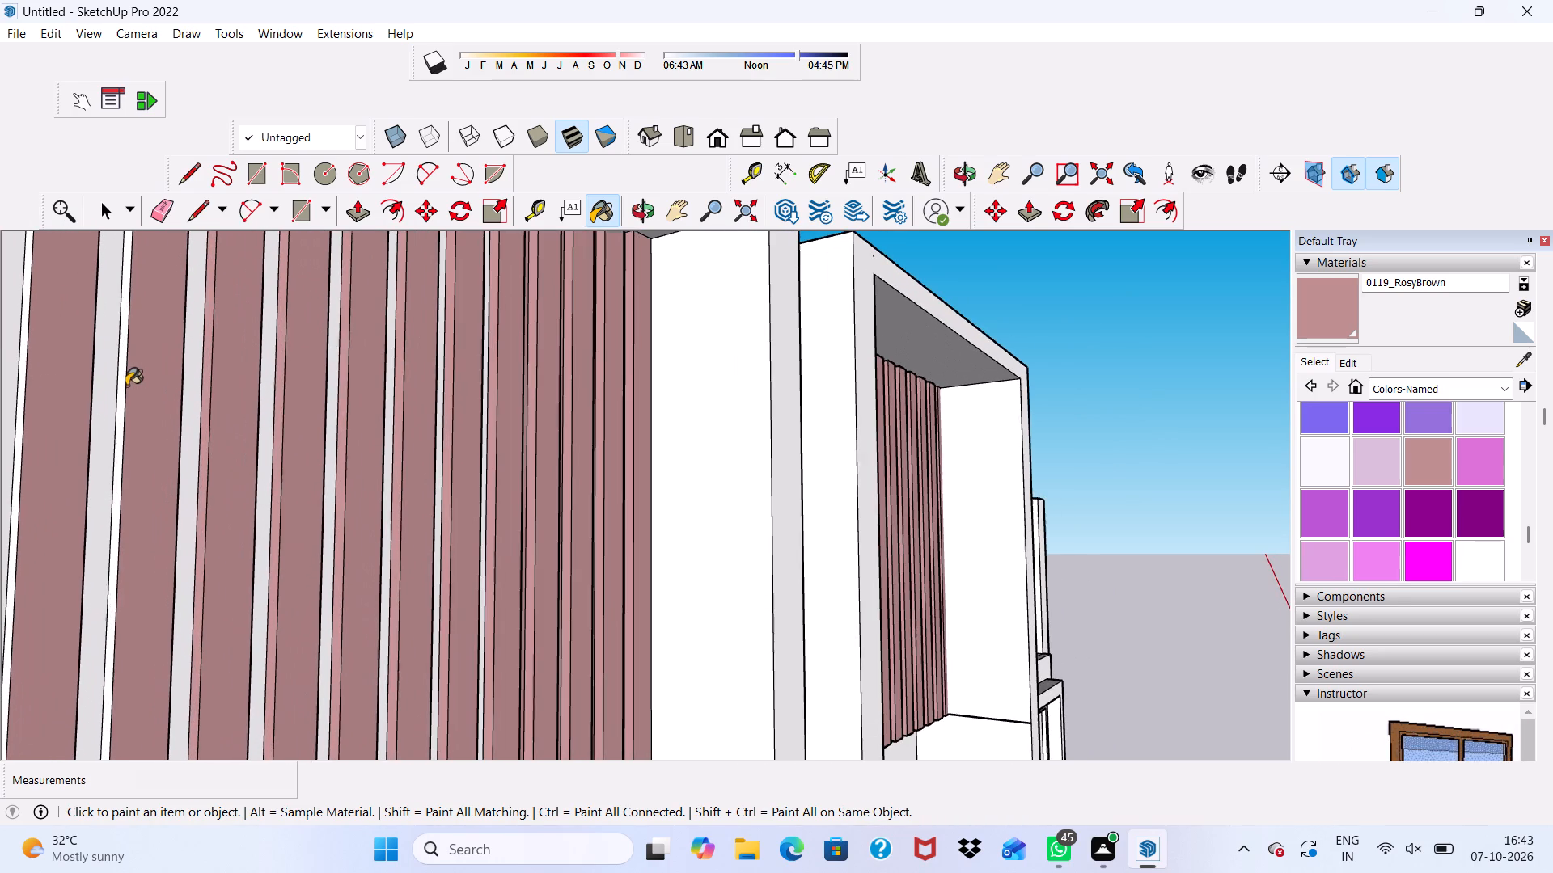
{"action": "left_click", "coordinate": [122, 374]}
{"action": "scroll", "coordinate": [117, 411], "scroll_direction": "down", "scroll_amount": 2}
{"action": "scroll", "coordinate": [44, 420], "scroll_direction": "up", "scroll_amount": 5}
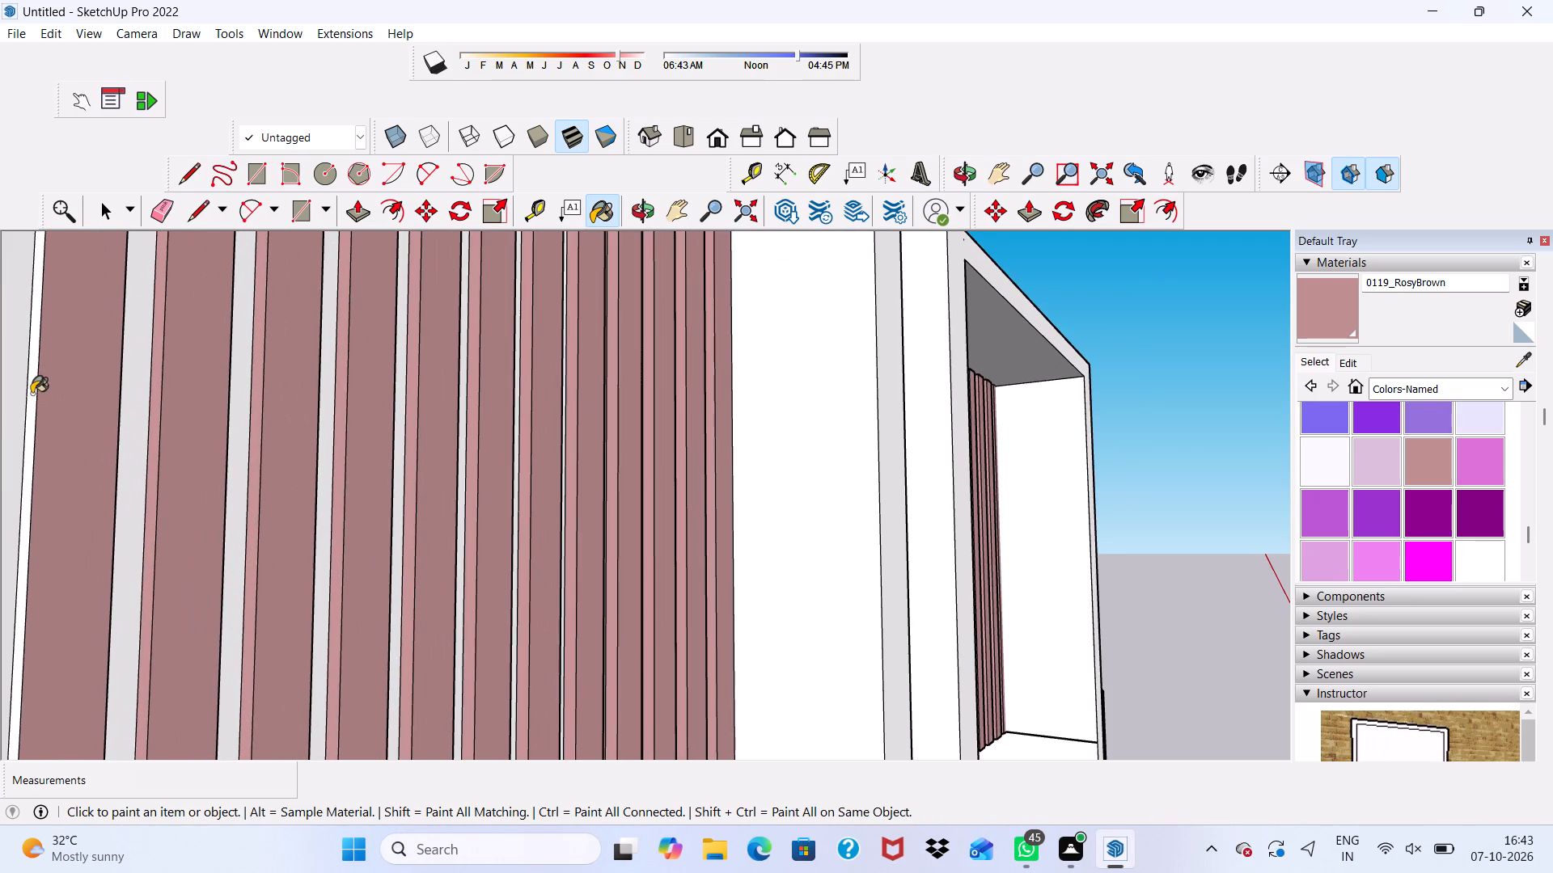
{"action": "left_click", "coordinate": [32, 394]}
Paint the next four white backing strips between the slats of the third screen 0119_RosyBrown.
{"action": "scroll", "coordinate": [38, 396], "scroll_direction": "down", "scroll_amount": 7}
{"action": "middle_click_drag", "start_coordinate": [233, 420], "coordinate": [94, 473]}
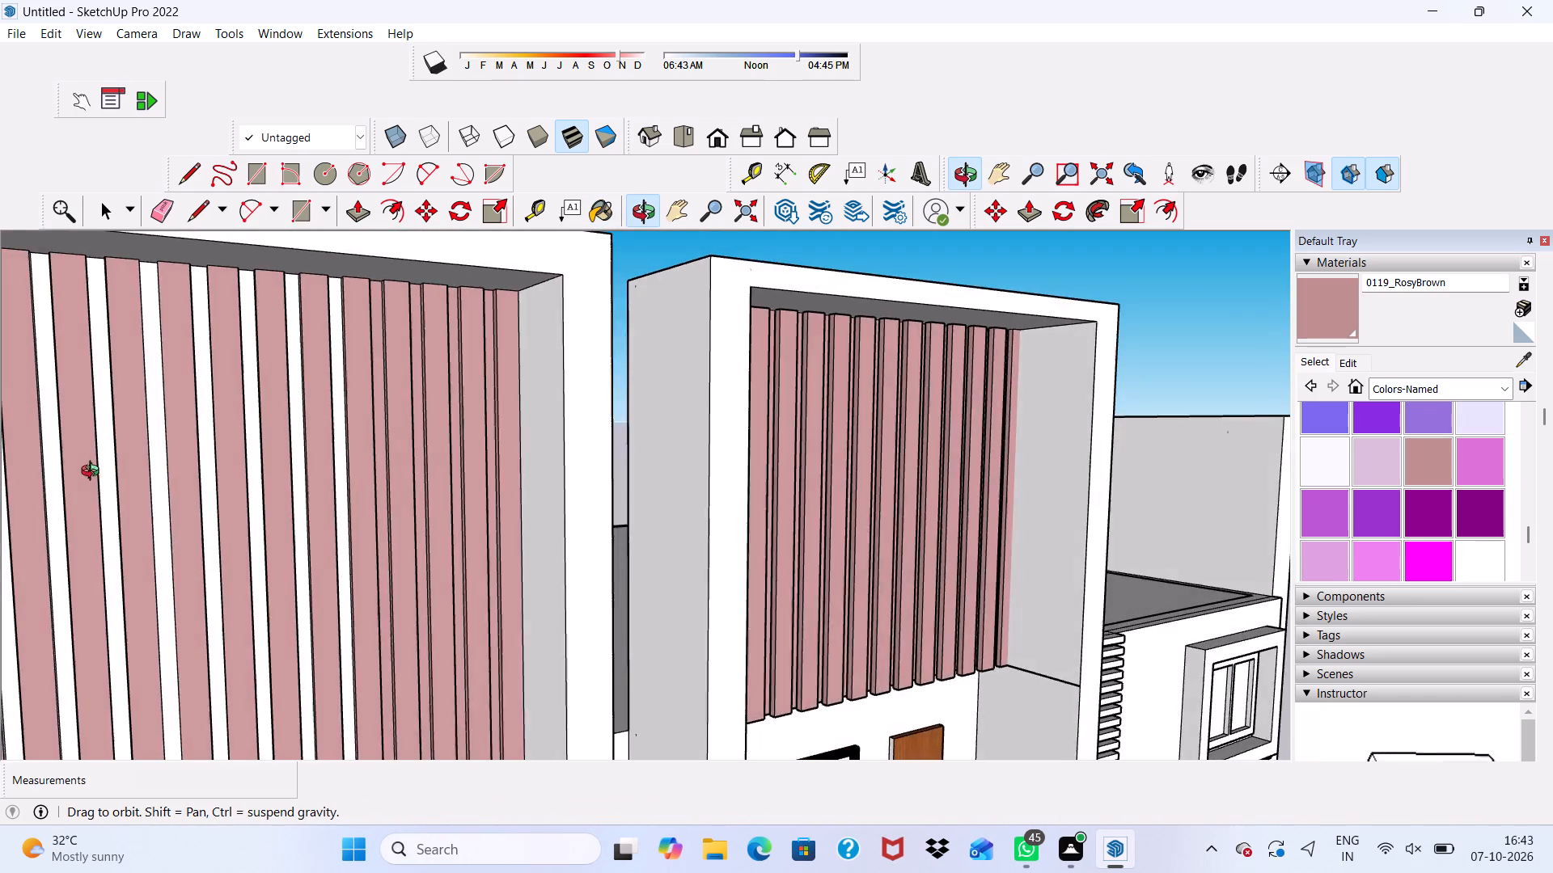
{"action": "middle_click_drag", "start_coordinate": [94, 473], "coordinate": [92, 473]}
{"action": "scroll", "coordinate": [179, 437], "scroll_direction": "down", "scroll_amount": 4}
{"action": "scroll", "coordinate": [408, 373], "scroll_direction": "down", "scroll_amount": 4}
{"action": "scroll", "coordinate": [275, 339], "scroll_direction": "up", "scroll_amount": 15}
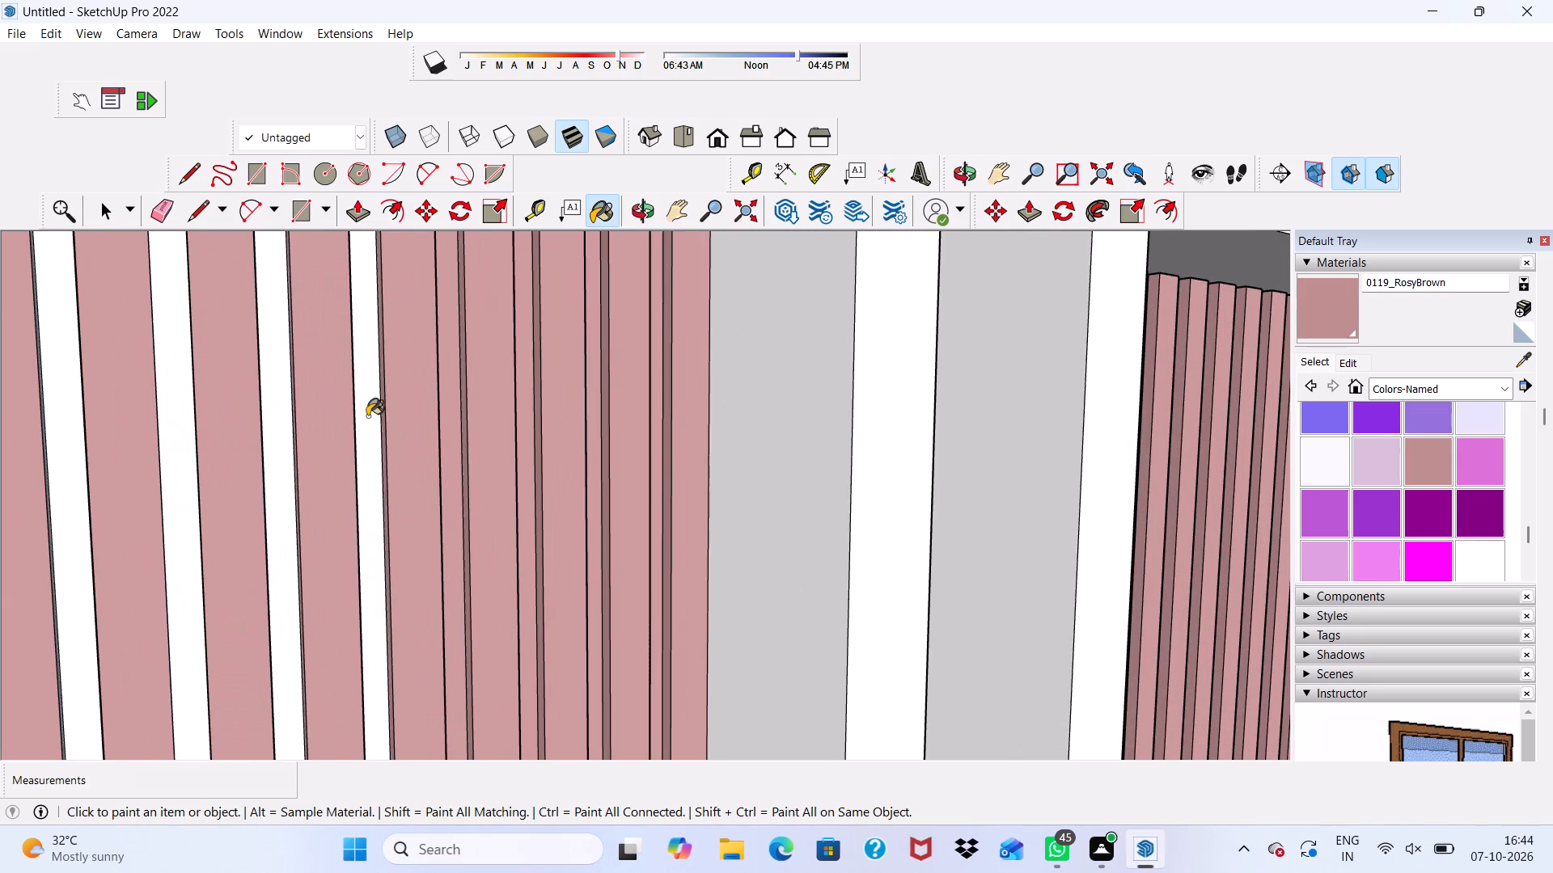
{"action": "left_click", "coordinate": [367, 416]}
{"action": "left_click", "coordinate": [286, 418]}
{"action": "left_click", "coordinate": [180, 441]}
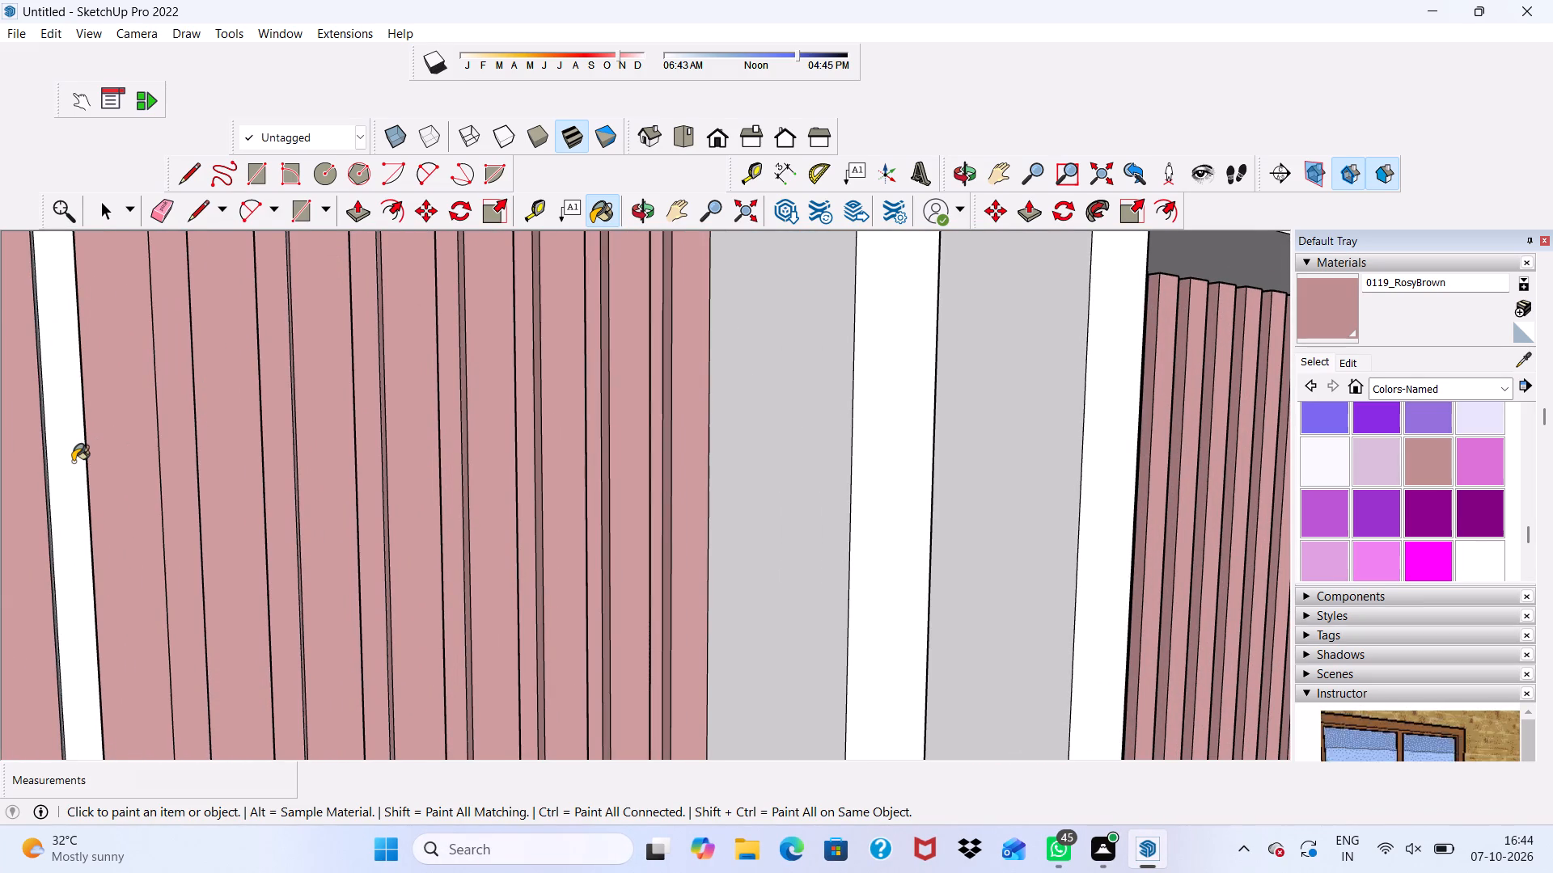
{"action": "left_click", "coordinate": [72, 462]}
Paint the remaining white backing strips 0119_RosyBrown, including the narrow one beside the frame at the far end.
{"action": "scroll", "coordinate": [71, 462], "scroll_direction": "down", "scroll_amount": 12}
{"action": "scroll", "coordinate": [167, 403], "scroll_direction": "up", "scroll_amount": 2}
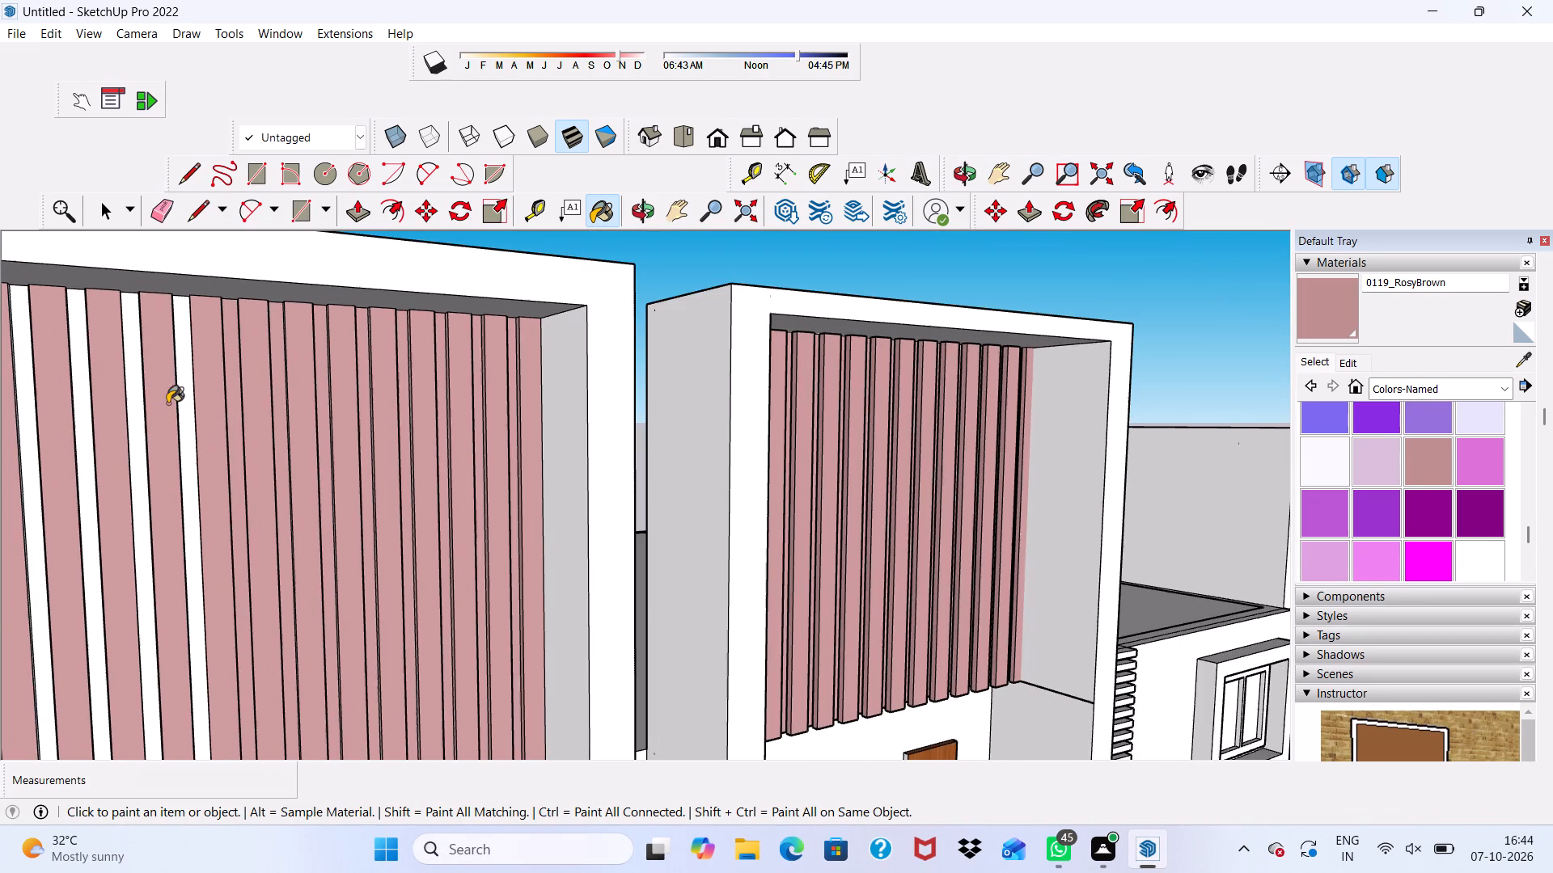
{"action": "left_click", "coordinate": [190, 396]}
{"action": "scroll", "coordinate": [175, 402], "scroll_direction": "up", "scroll_amount": 3}
{"action": "left_click", "coordinate": [129, 416]}
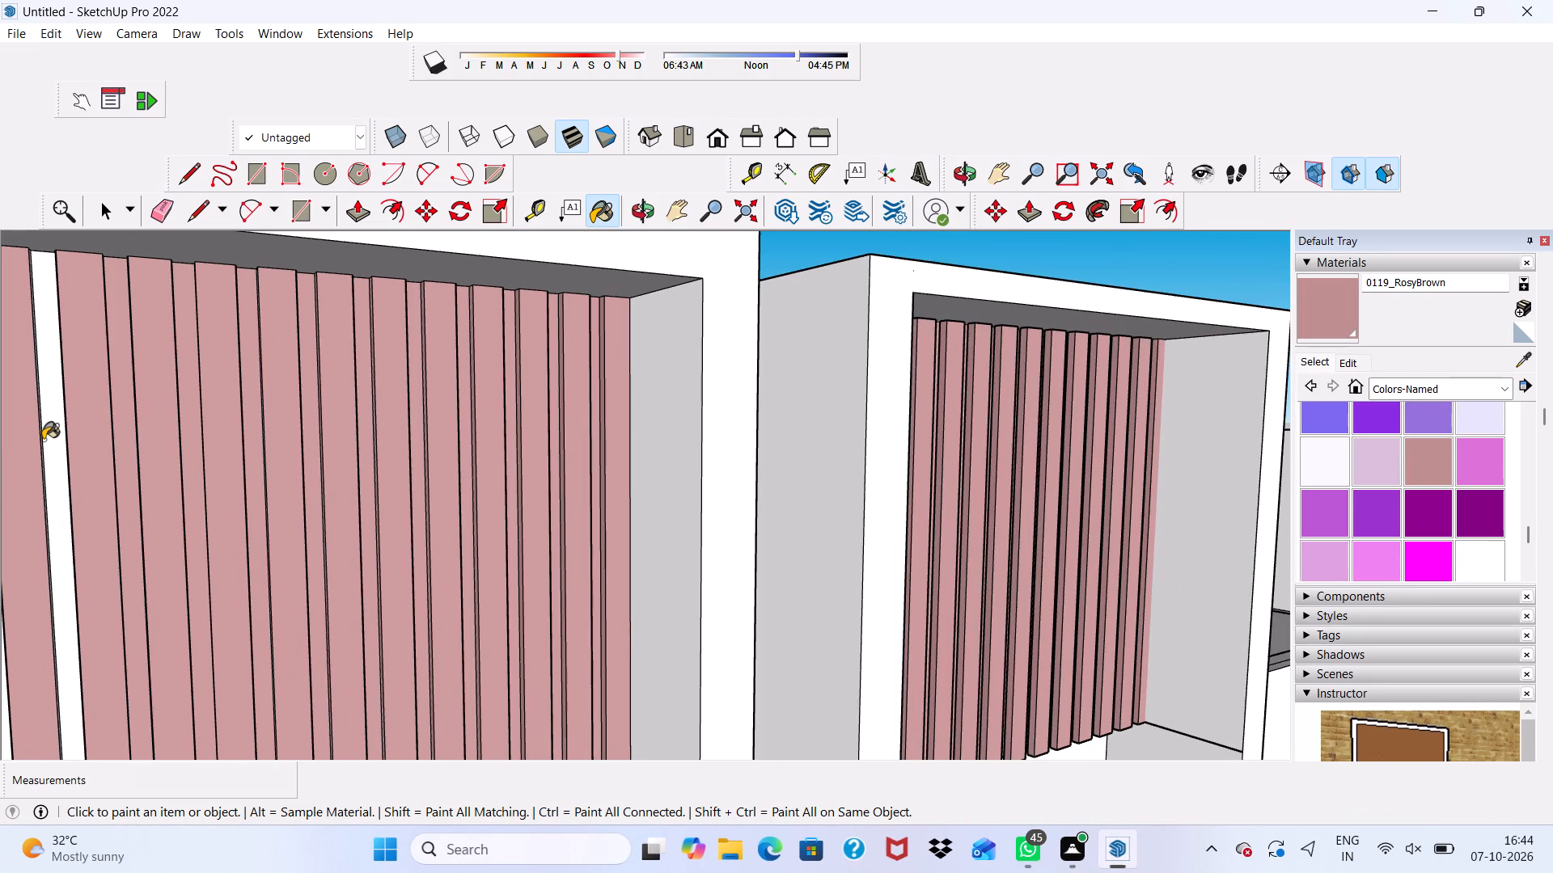
{"action": "left_click", "coordinate": [53, 437]}
{"action": "scroll", "coordinate": [54, 436], "scroll_direction": "down", "scroll_amount": 13}
{"action": "scroll", "coordinate": [152, 422], "scroll_direction": "up", "scroll_amount": 5}
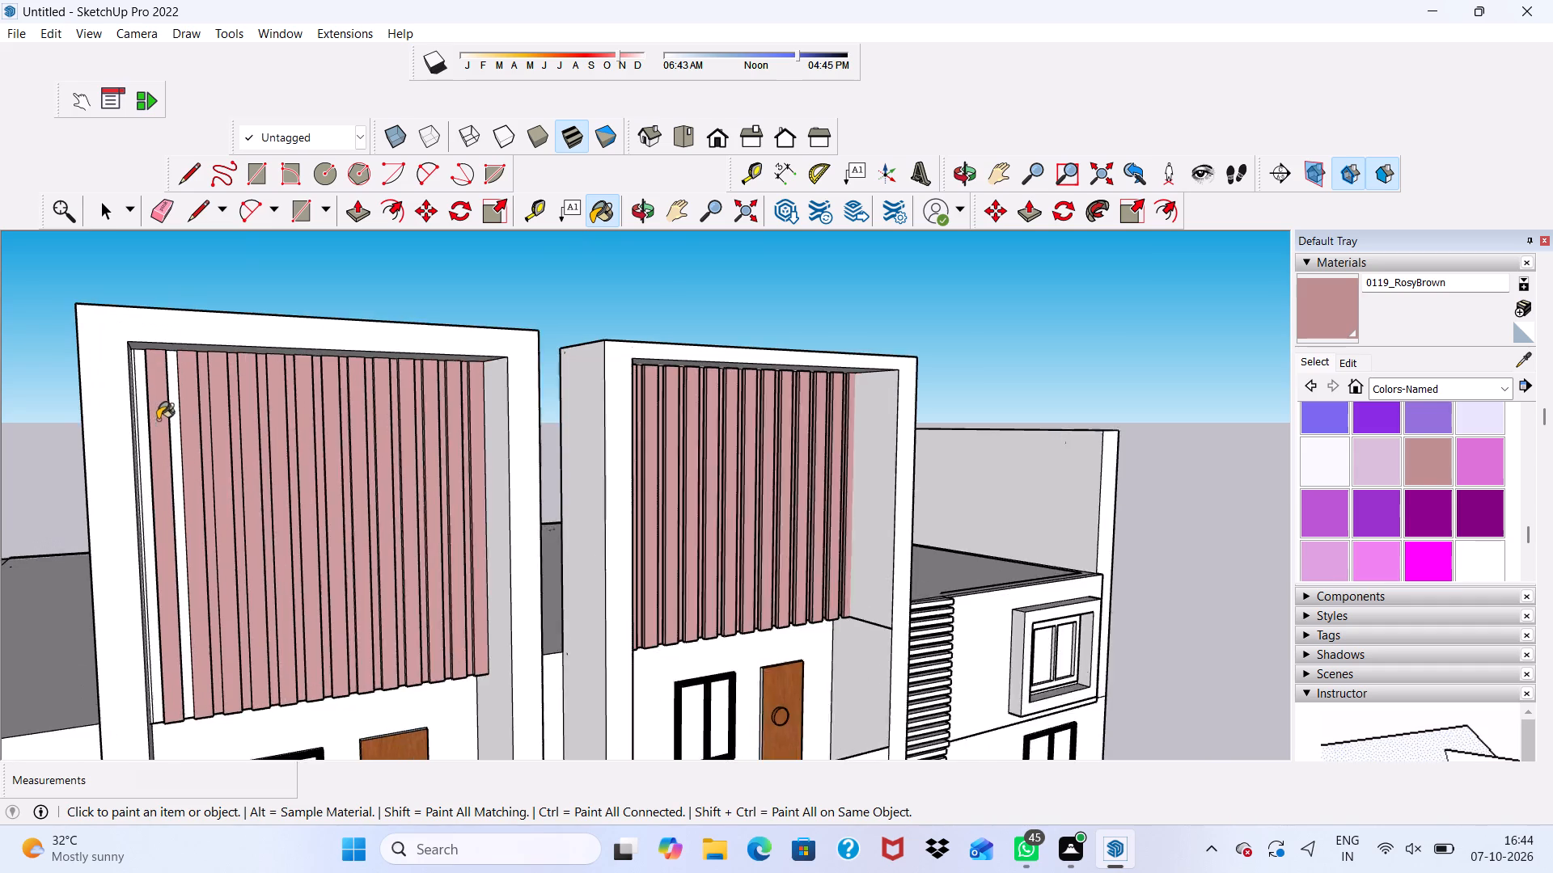
{"action": "scroll", "coordinate": [158, 420], "scroll_direction": "up", "scroll_amount": 2}
{"action": "left_click", "coordinate": [167, 415]}
{"action": "scroll", "coordinate": [164, 415], "scroll_direction": "up", "scroll_amount": 3}
{"action": "left_click", "coordinate": [131, 399]}
{"action": "scroll", "coordinate": [116, 398], "scroll_direction": "up", "scroll_amount": 1}
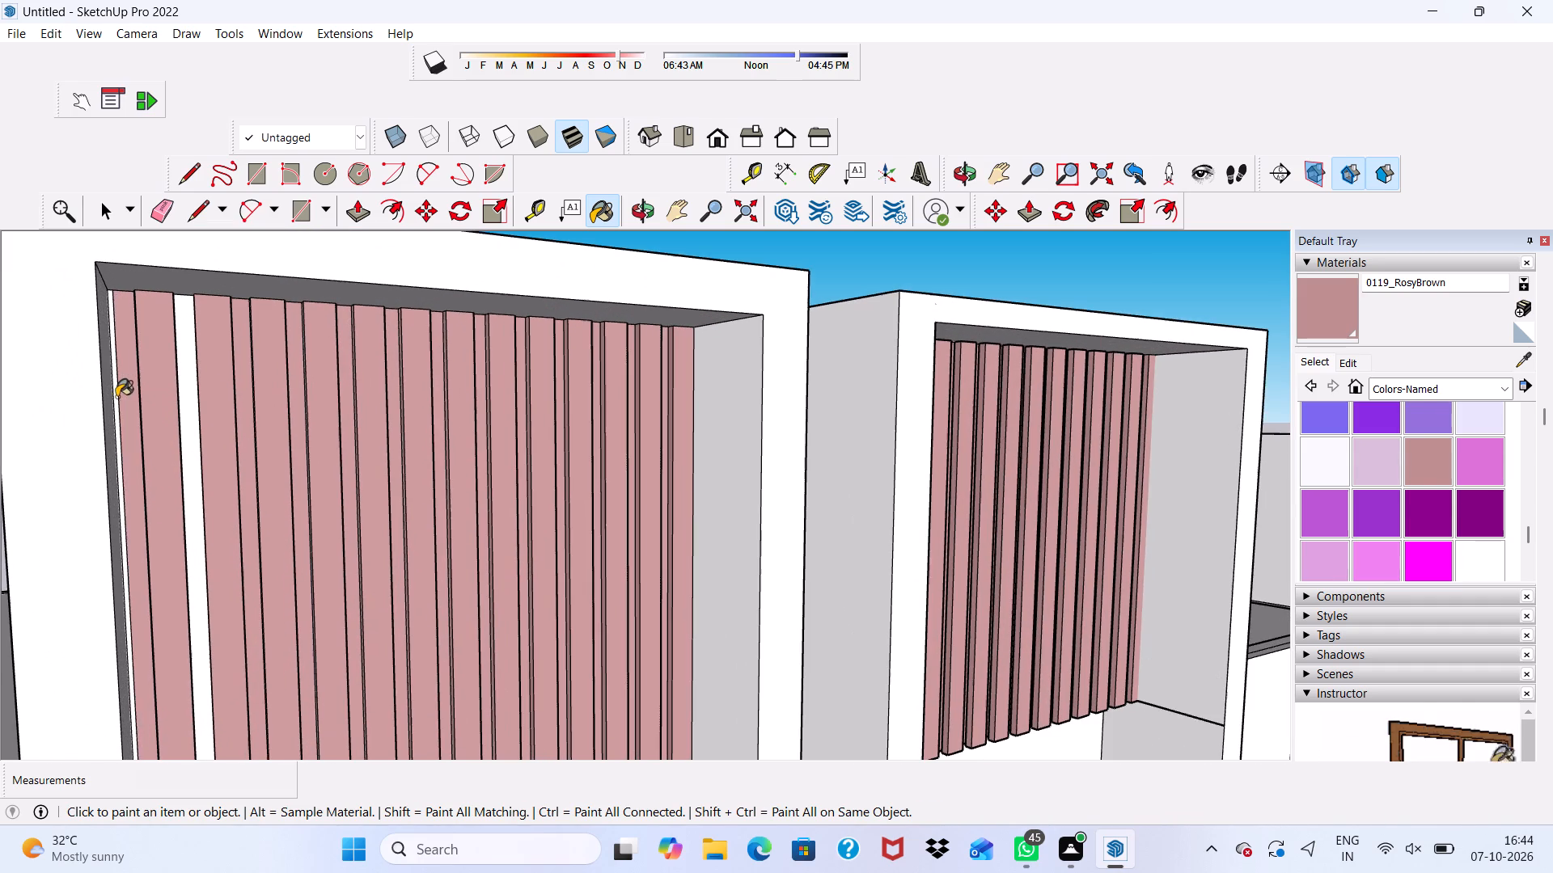
{"action": "left_click", "coordinate": [116, 397]}
{"action": "left_click", "coordinate": [185, 420]}
Paint the opposite grey side faces of the third screen's slats 0119_RosyBrown, working inward from one end through the first seven.
{"action": "scroll", "coordinate": [187, 420], "scroll_direction": "down", "scroll_amount": 3}
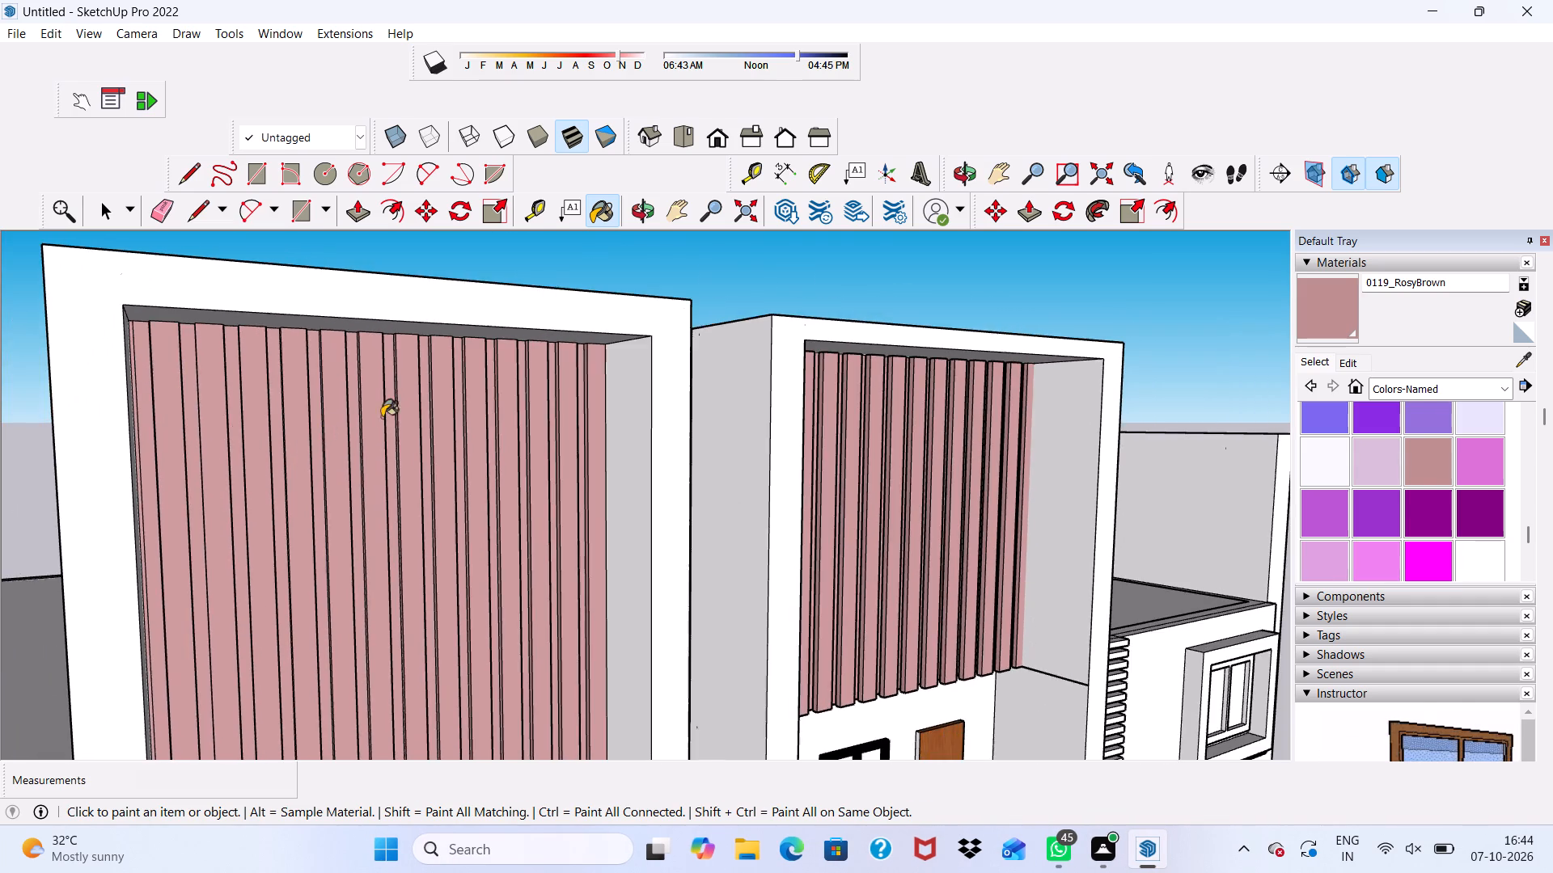
{"action": "middle_click_drag", "start_coordinate": [382, 417], "coordinate": [73, 394]}
{"action": "scroll", "coordinate": [427, 411], "scroll_direction": "up", "scroll_amount": 12}
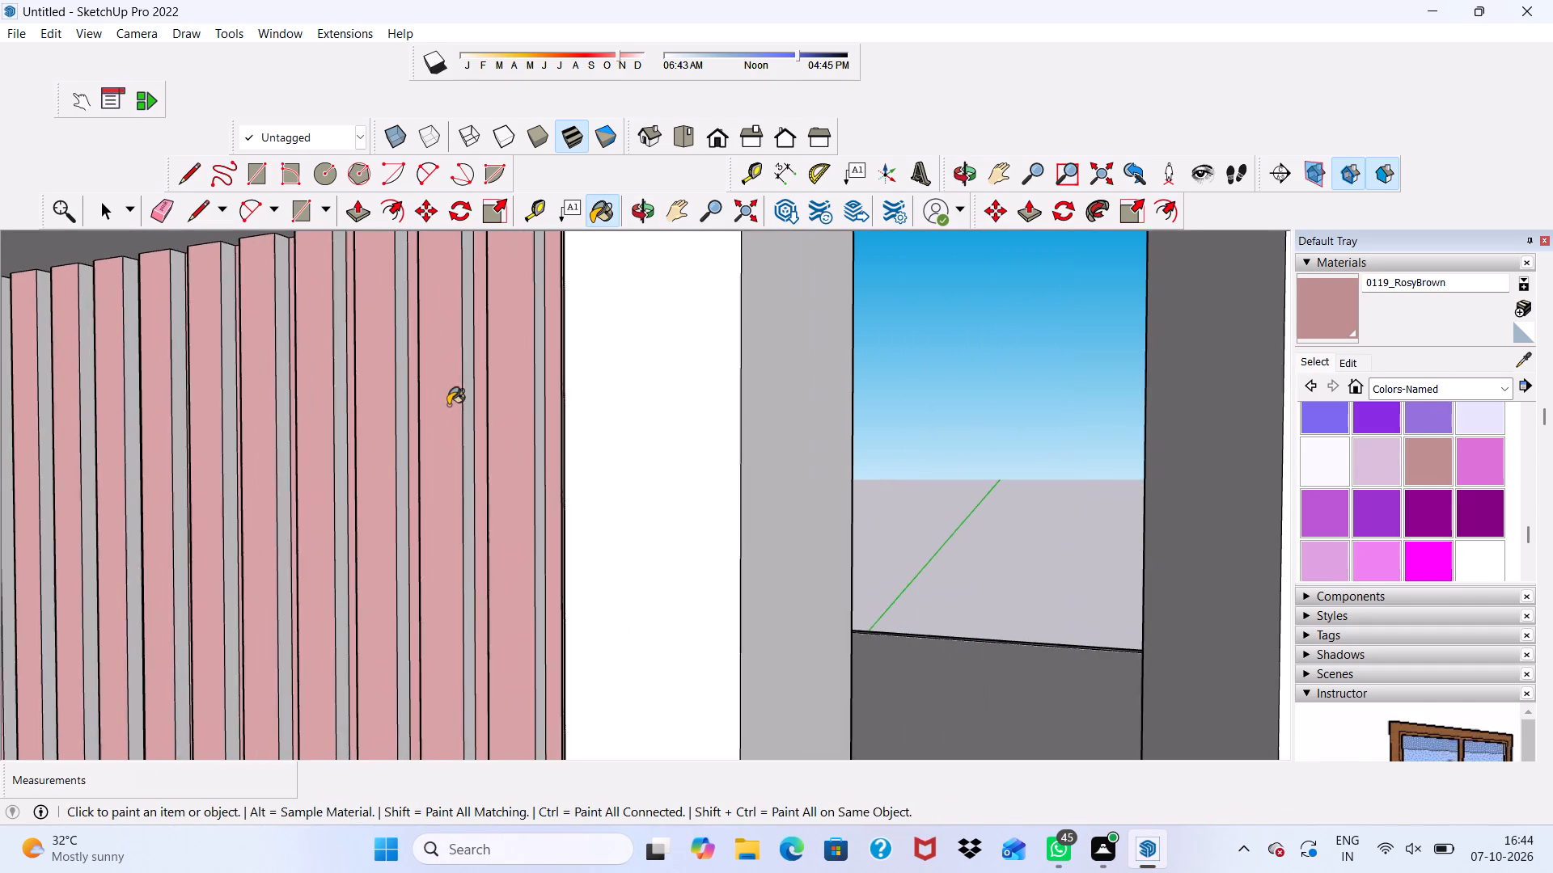
{"action": "scroll", "coordinate": [524, 415], "scroll_direction": "up", "scroll_amount": 3}
{"action": "left_click", "coordinate": [544, 413]}
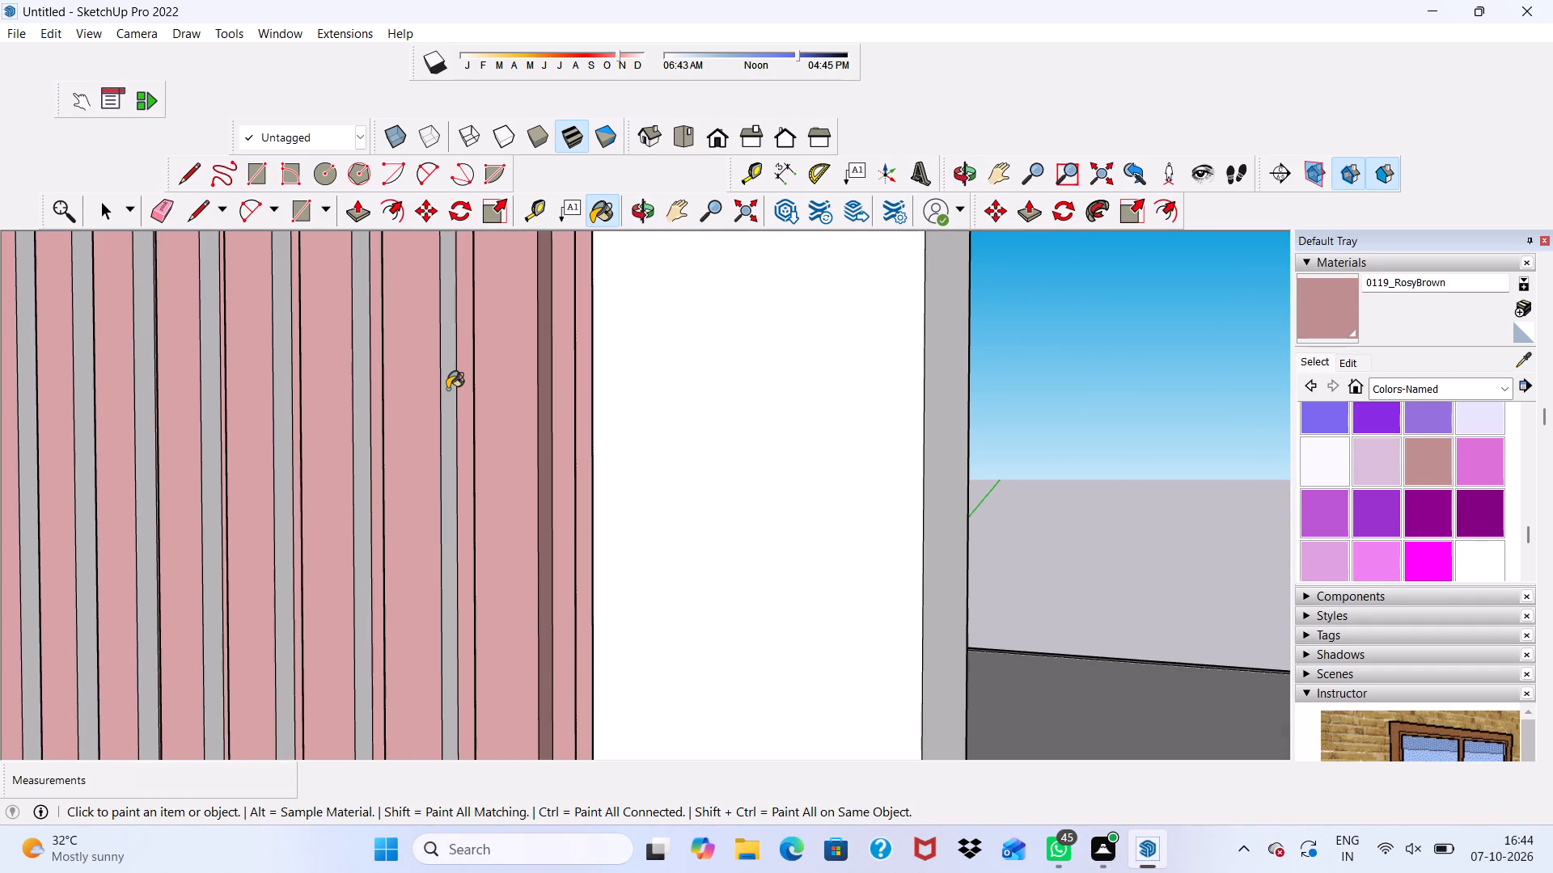
{"action": "left_click", "coordinate": [447, 389]}
{"action": "left_click", "coordinate": [354, 388]}
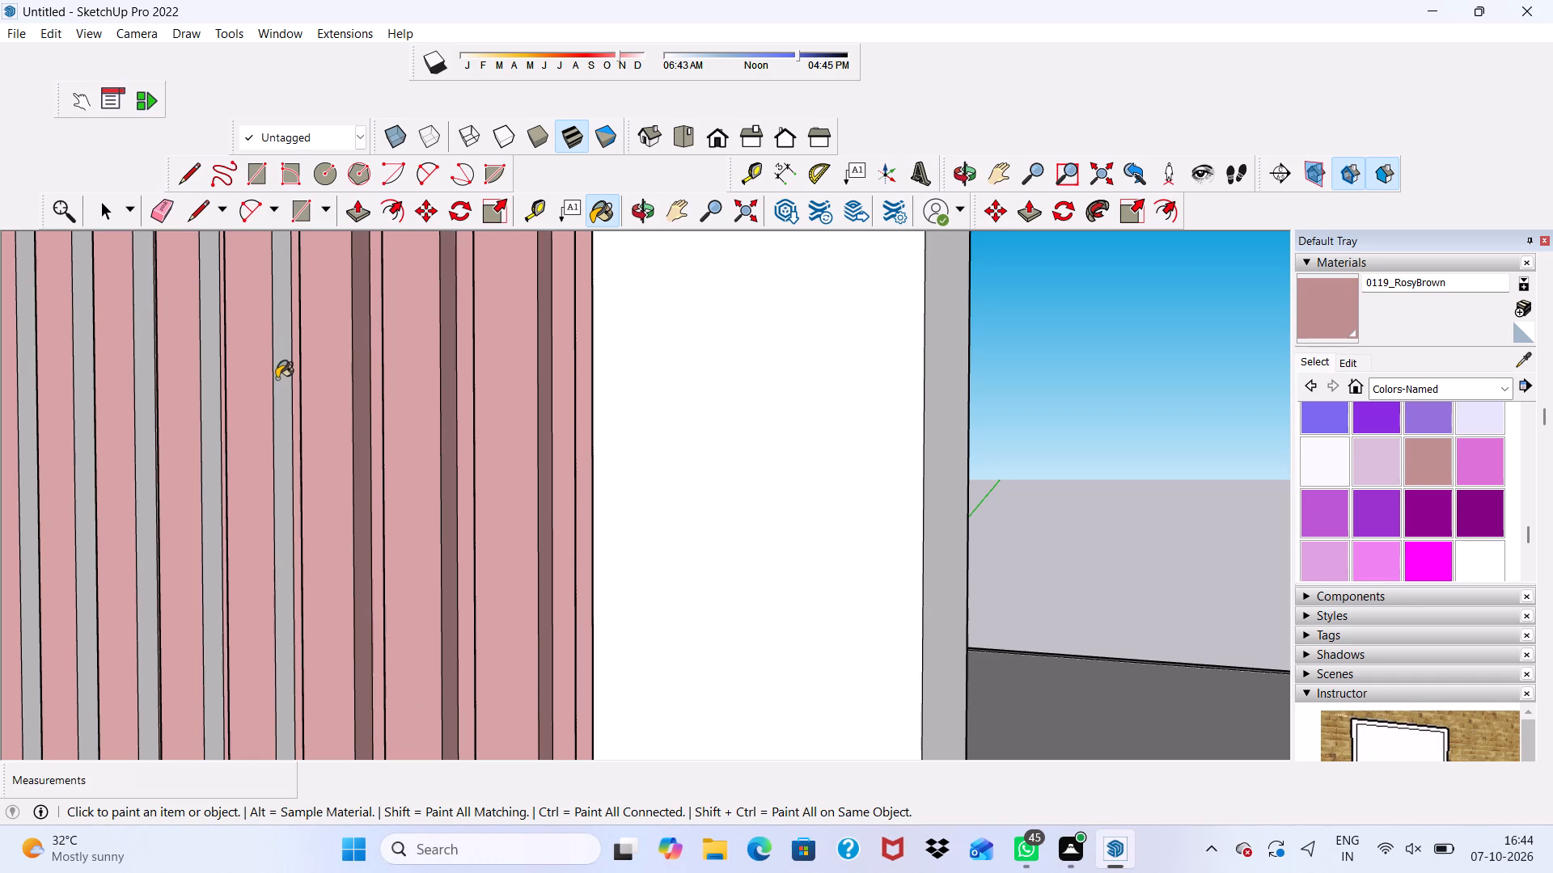
{"action": "left_click", "coordinate": [277, 378]}
{"action": "left_click", "coordinate": [205, 375]}
{"action": "left_click", "coordinate": [274, 373]}
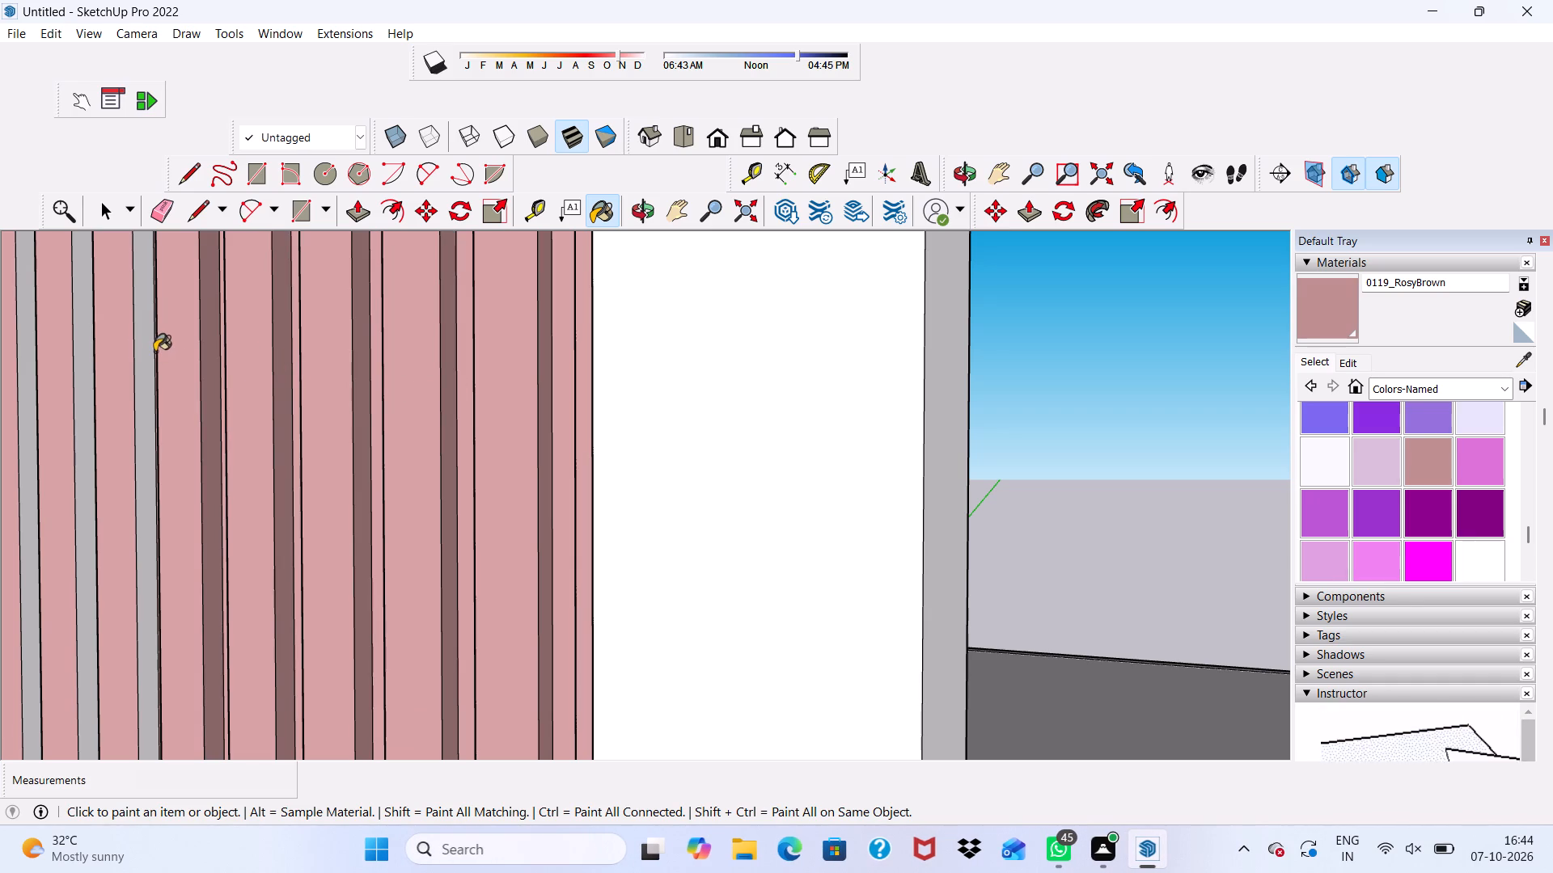
{"action": "left_click", "coordinate": [134, 378]}
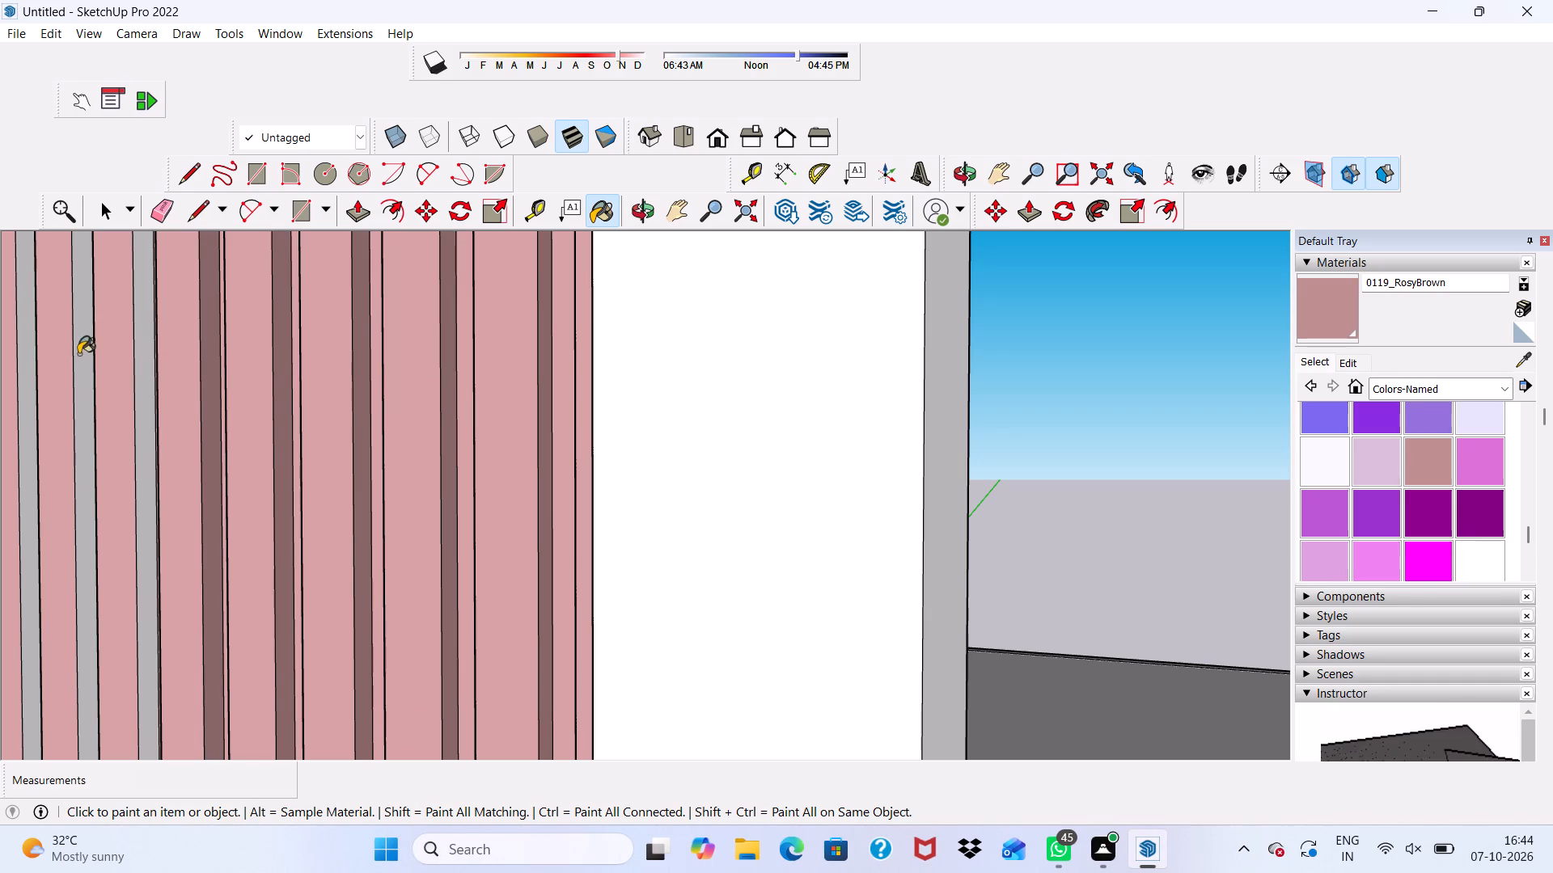
{"action": "left_click", "coordinate": [78, 354]}
{"action": "left_click", "coordinate": [135, 372]}
Paint the last grey opposite side faces at the other end of the third screen 0119_RosyBrown.
{"action": "scroll", "coordinate": [152, 373], "scroll_direction": "down", "scroll_amount": 9}
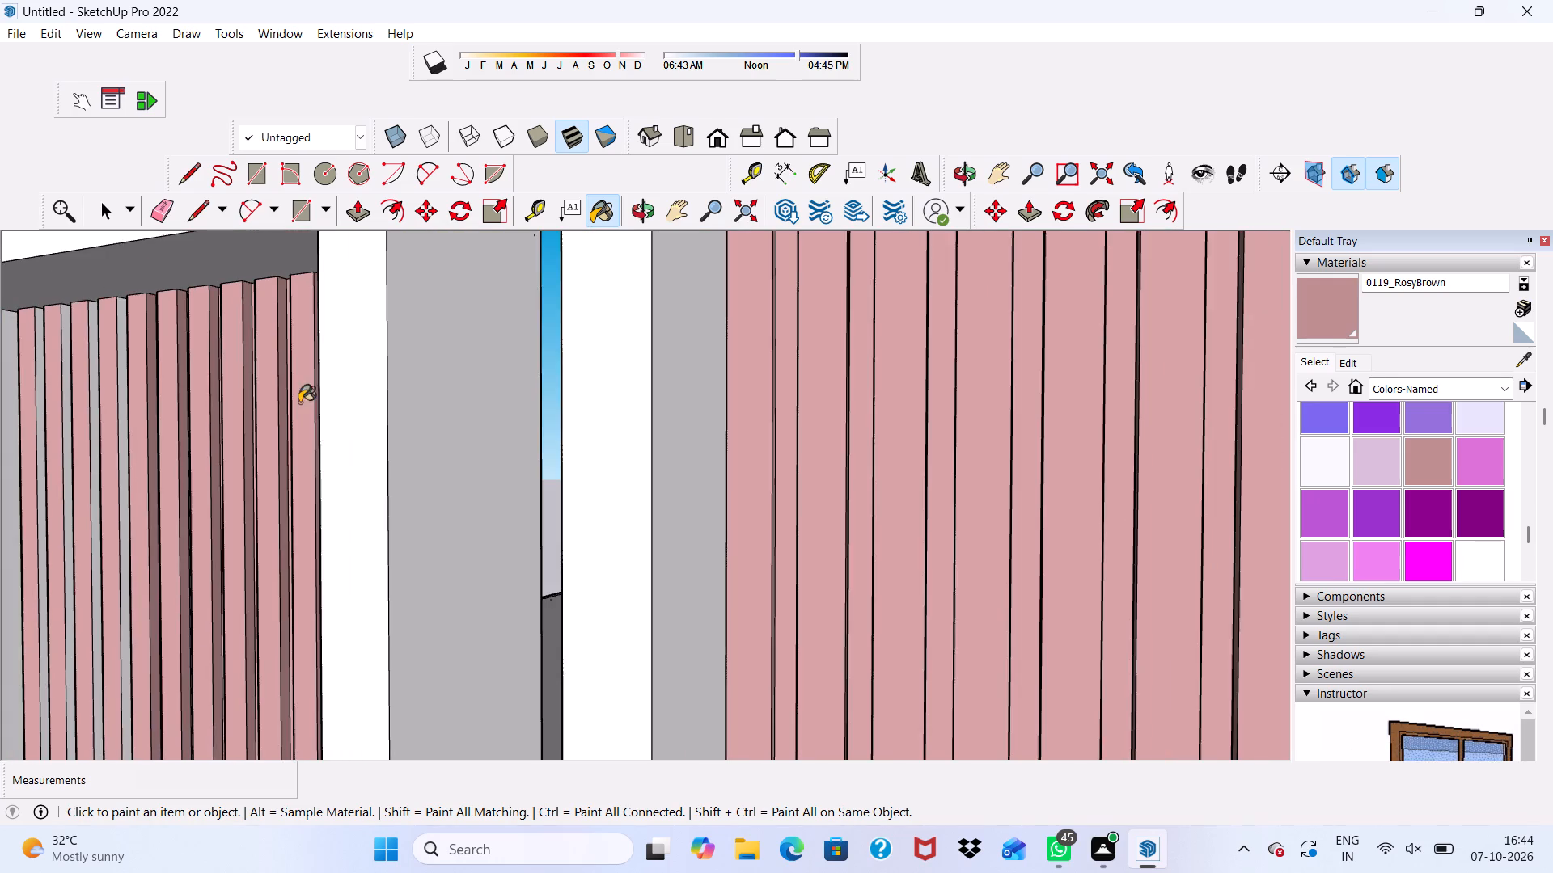
{"action": "scroll", "coordinate": [140, 330], "scroll_direction": "up", "scroll_amount": 4}
{"action": "left_click", "coordinate": [117, 316]}
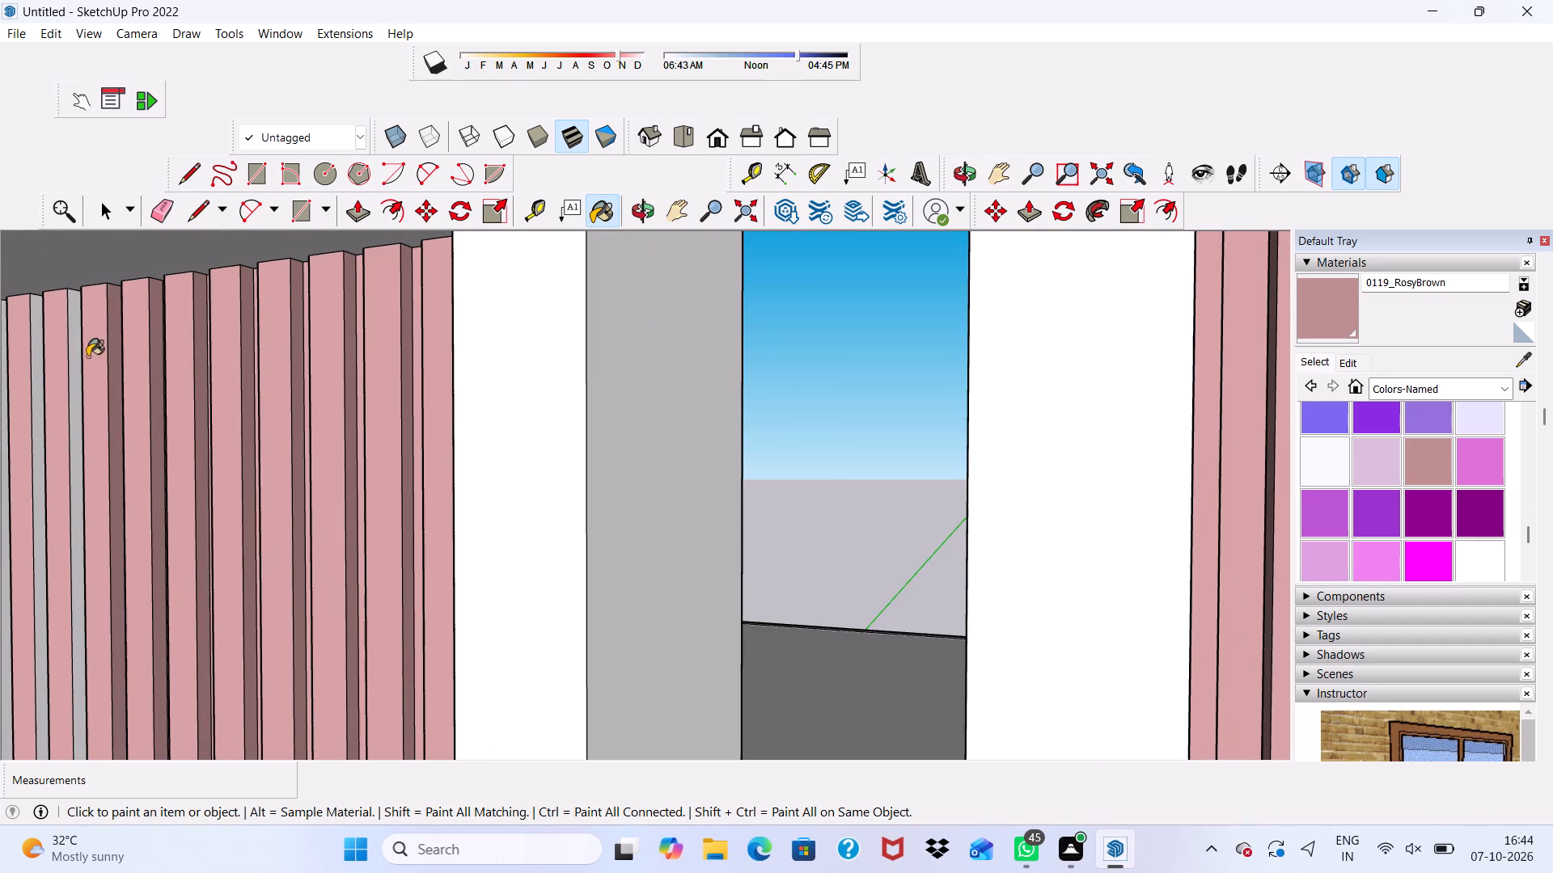
{"action": "left_click", "coordinate": [71, 351]}
{"action": "left_click", "coordinate": [40, 332]}
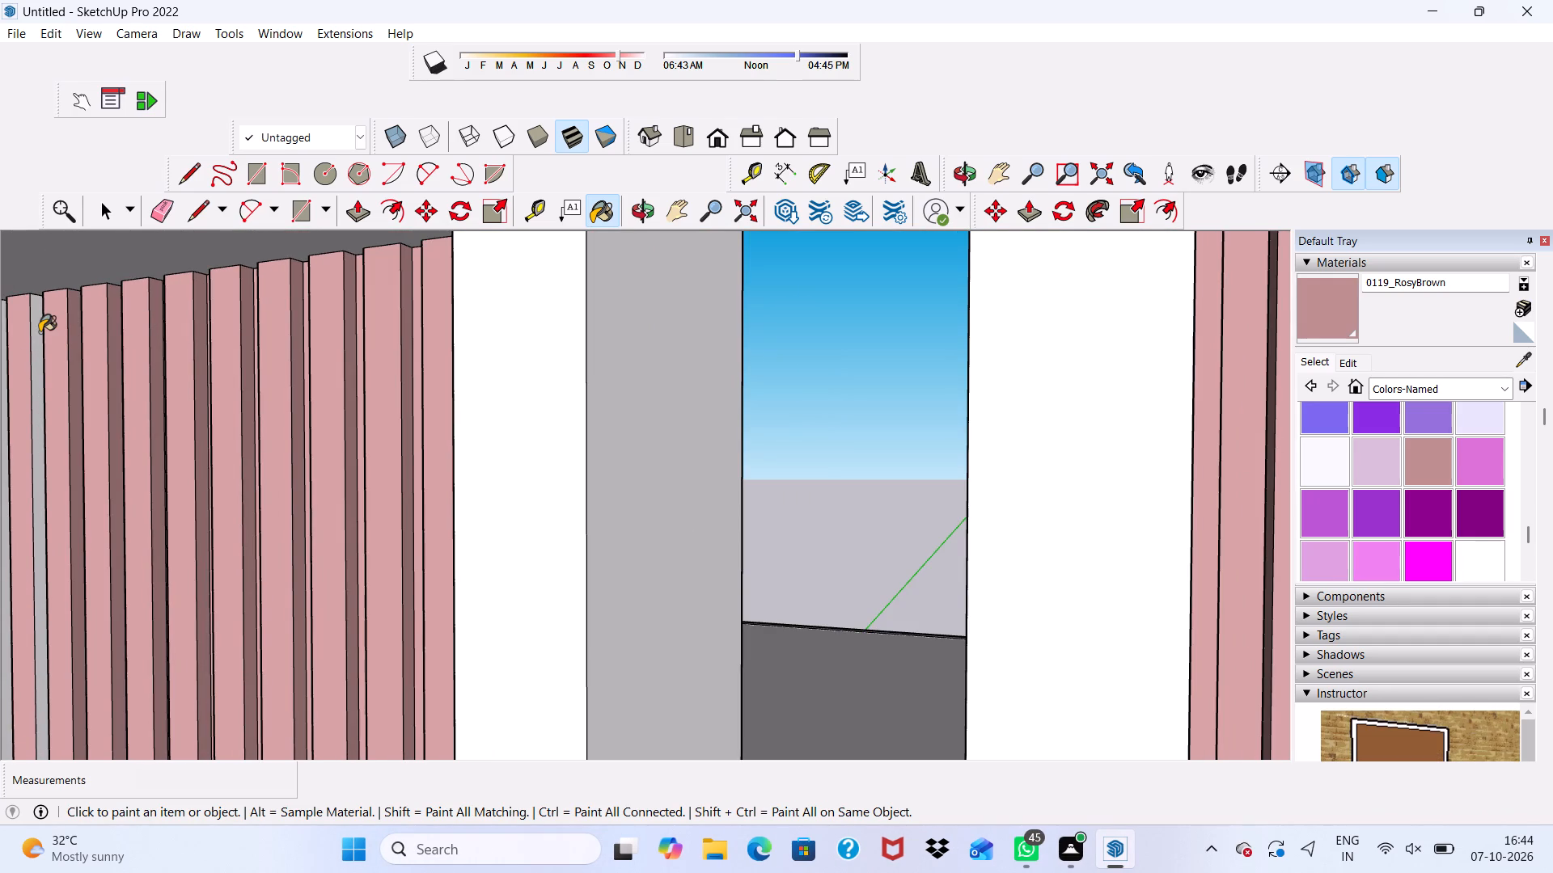
{"action": "scroll", "coordinate": [57, 327], "scroll_direction": "down", "scroll_amount": 9}
{"action": "scroll", "coordinate": [73, 357], "scroll_direction": "up", "scroll_amount": 8}
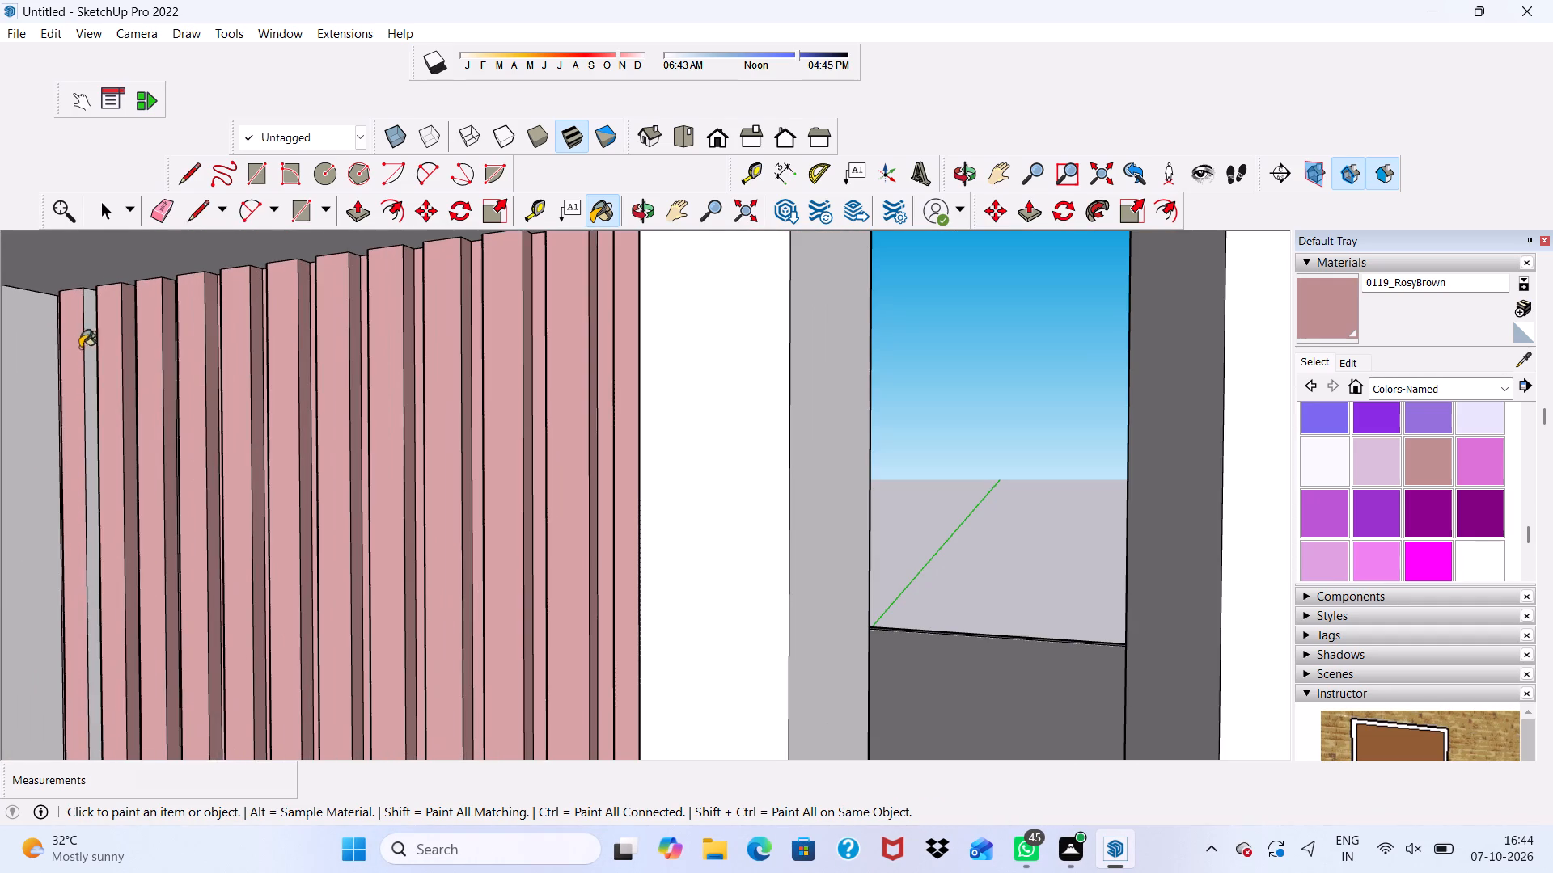
{"action": "left_click", "coordinate": [88, 325]}
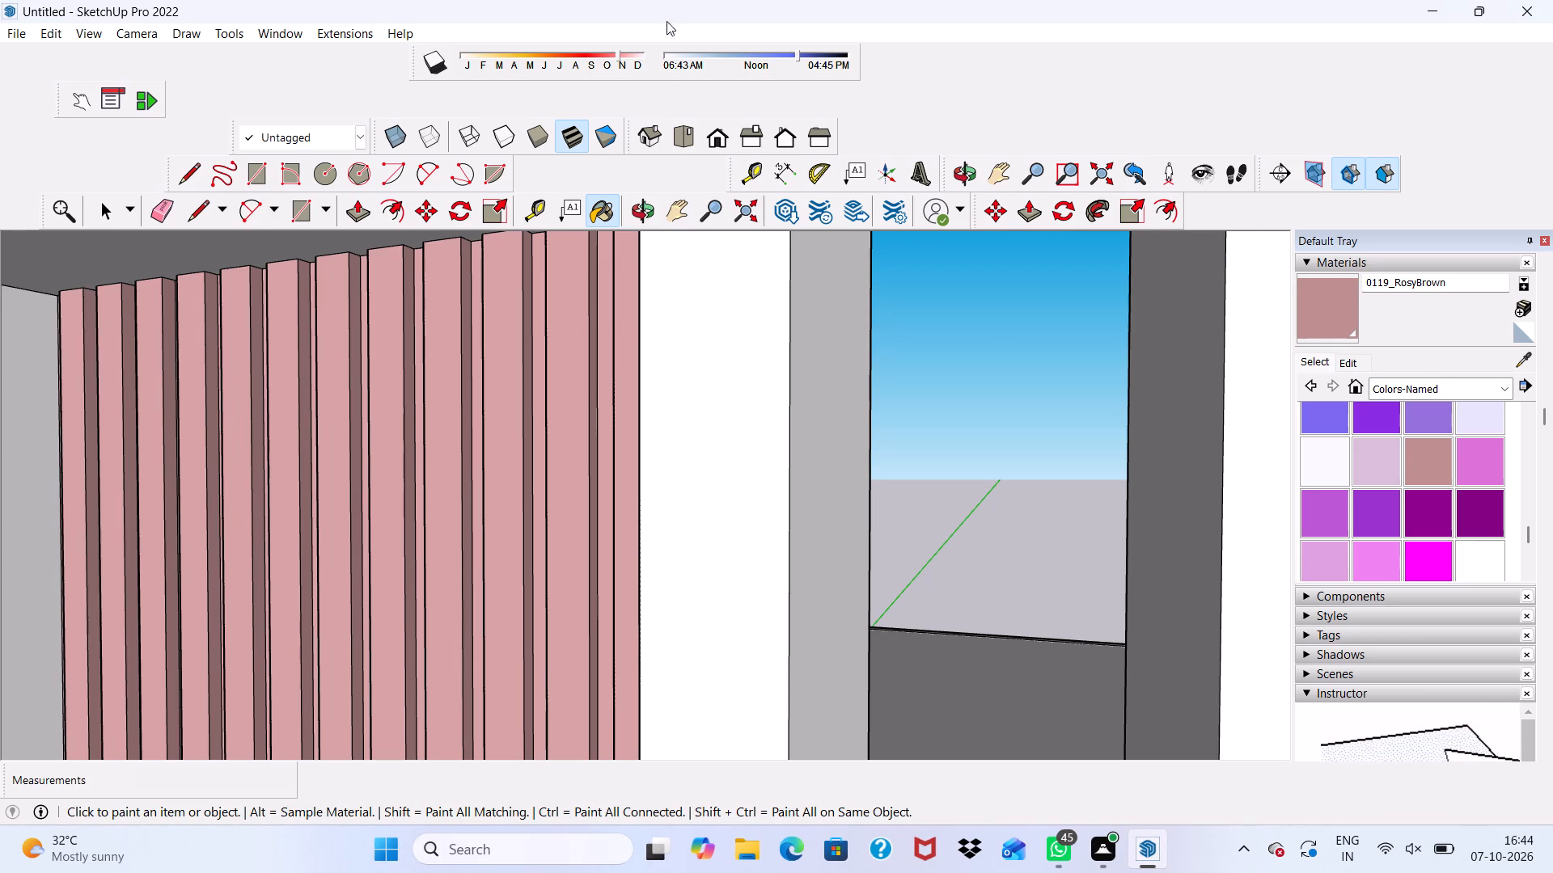
Paint the front faces of the fourth rooftop screen's first six slats 0119_RosyBrown, starting beside the frame above the horizontal louvres.
{"action": "scroll", "coordinate": [538, 246], "scroll_direction": "down", "scroll_amount": 20}
{"action": "scroll", "coordinate": [538, 246], "scroll_direction": "down", "scroll_amount": 5}
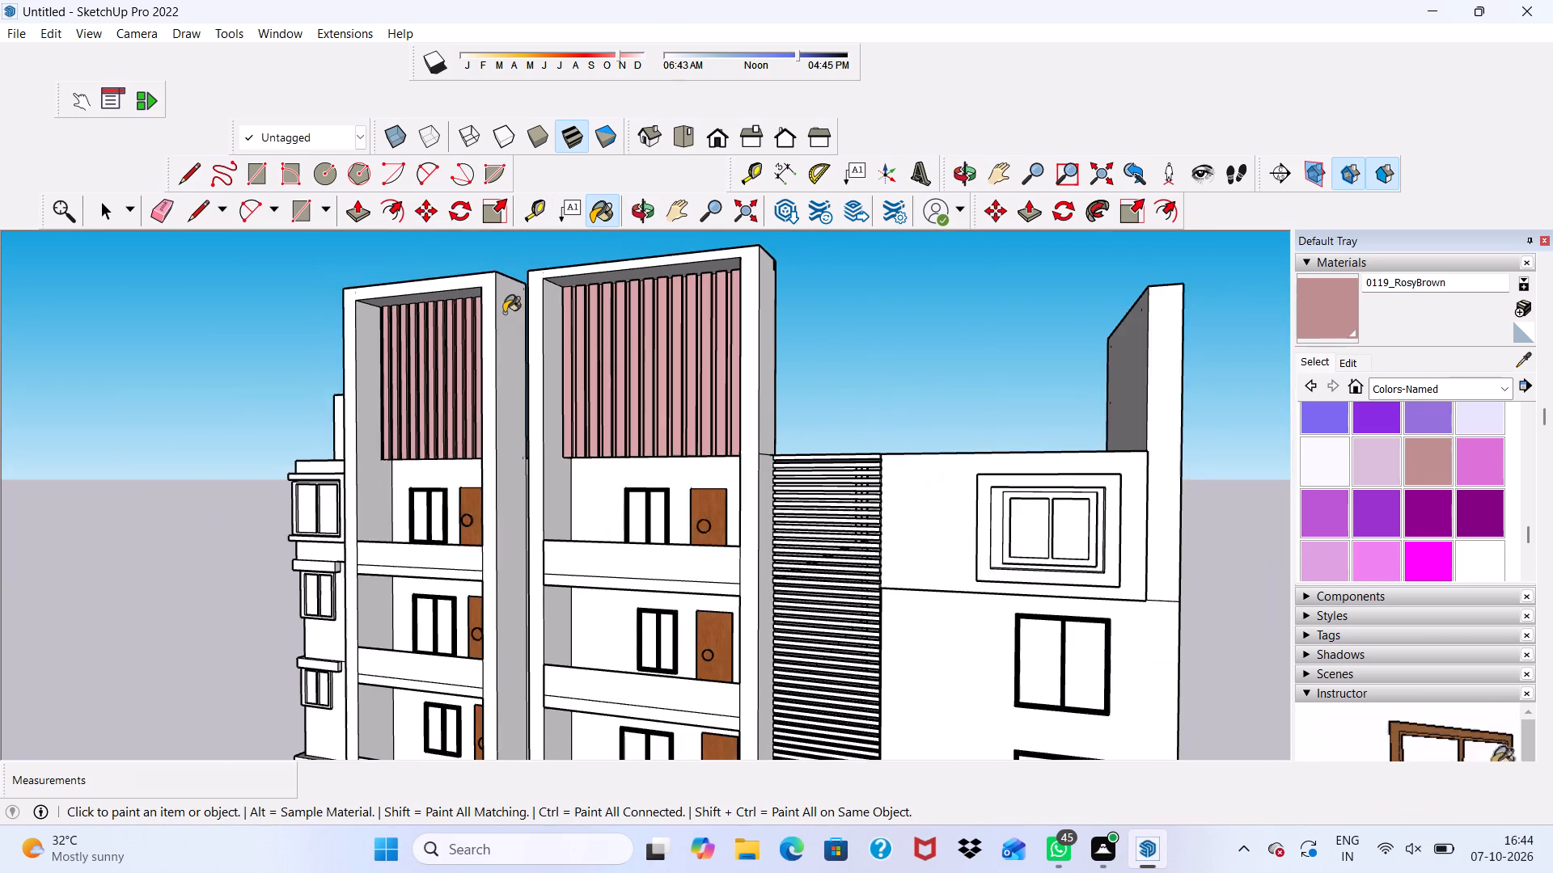
{"action": "middle_click_drag", "start_coordinate": [504, 313], "coordinate": [815, 373]}
{"action": "scroll", "coordinate": [468, 433], "scroll_direction": "up", "scroll_amount": 2}
{"action": "scroll", "coordinate": [472, 425], "scroll_direction": "down", "scroll_amount": 4}
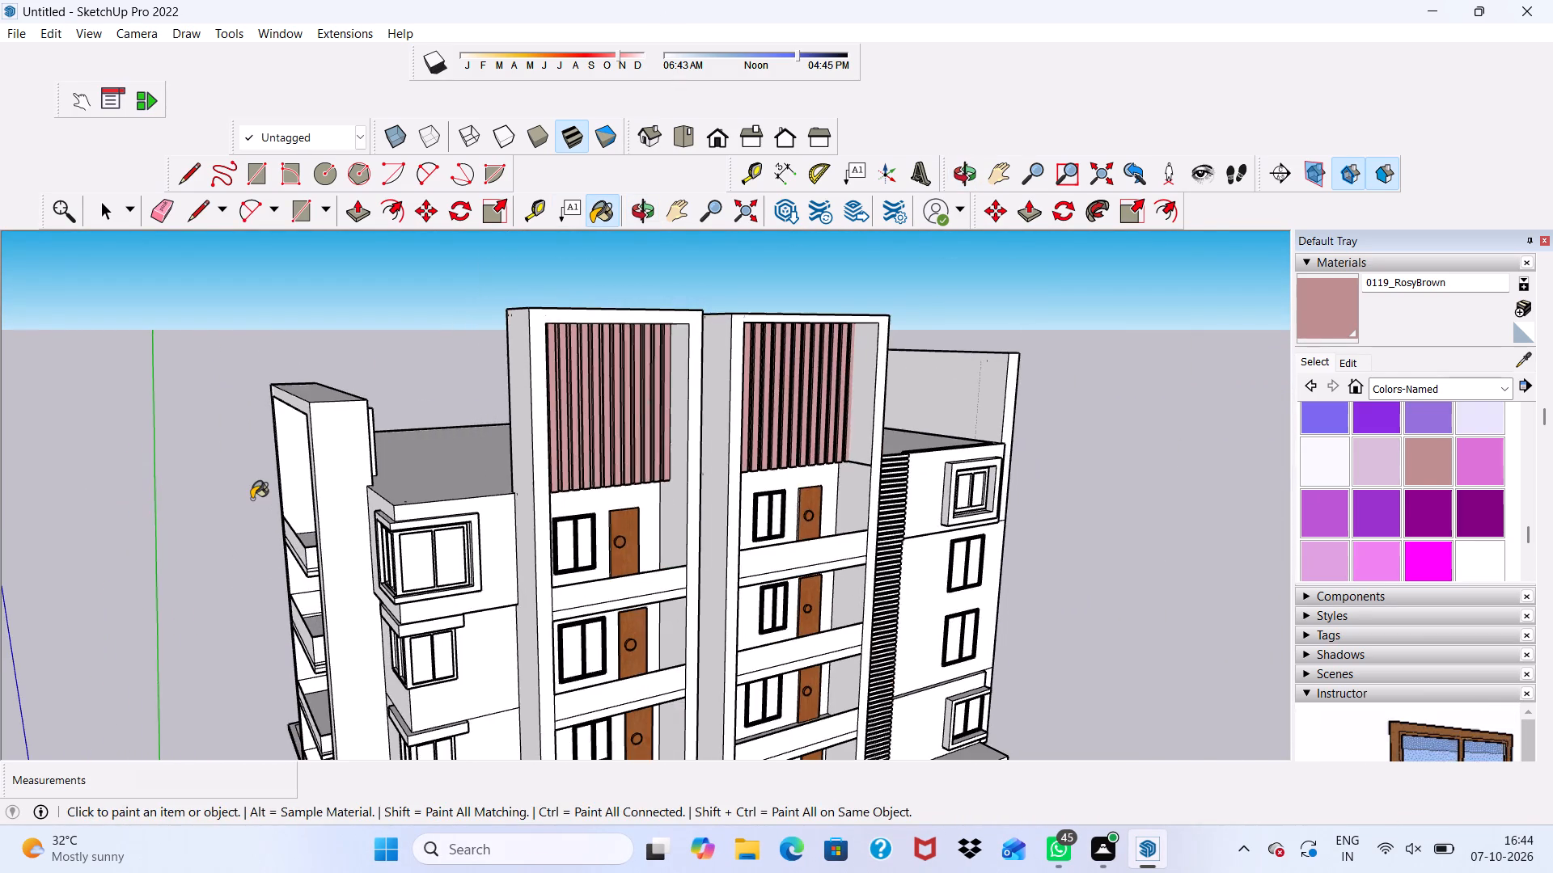
{"action": "scroll", "coordinate": [250, 498], "scroll_direction": "up", "scroll_amount": 5}
{"action": "middle_click_drag", "start_coordinate": [261, 497], "coordinate": [436, 466]}
{"action": "scroll", "coordinate": [261, 497], "scroll_direction": "down", "scroll_amount": 1}
{"action": "scroll", "coordinate": [436, 417], "scroll_direction": "up", "scroll_amount": 11}
{"action": "scroll", "coordinate": [485, 403], "scroll_direction": "down", "scroll_amount": 3}
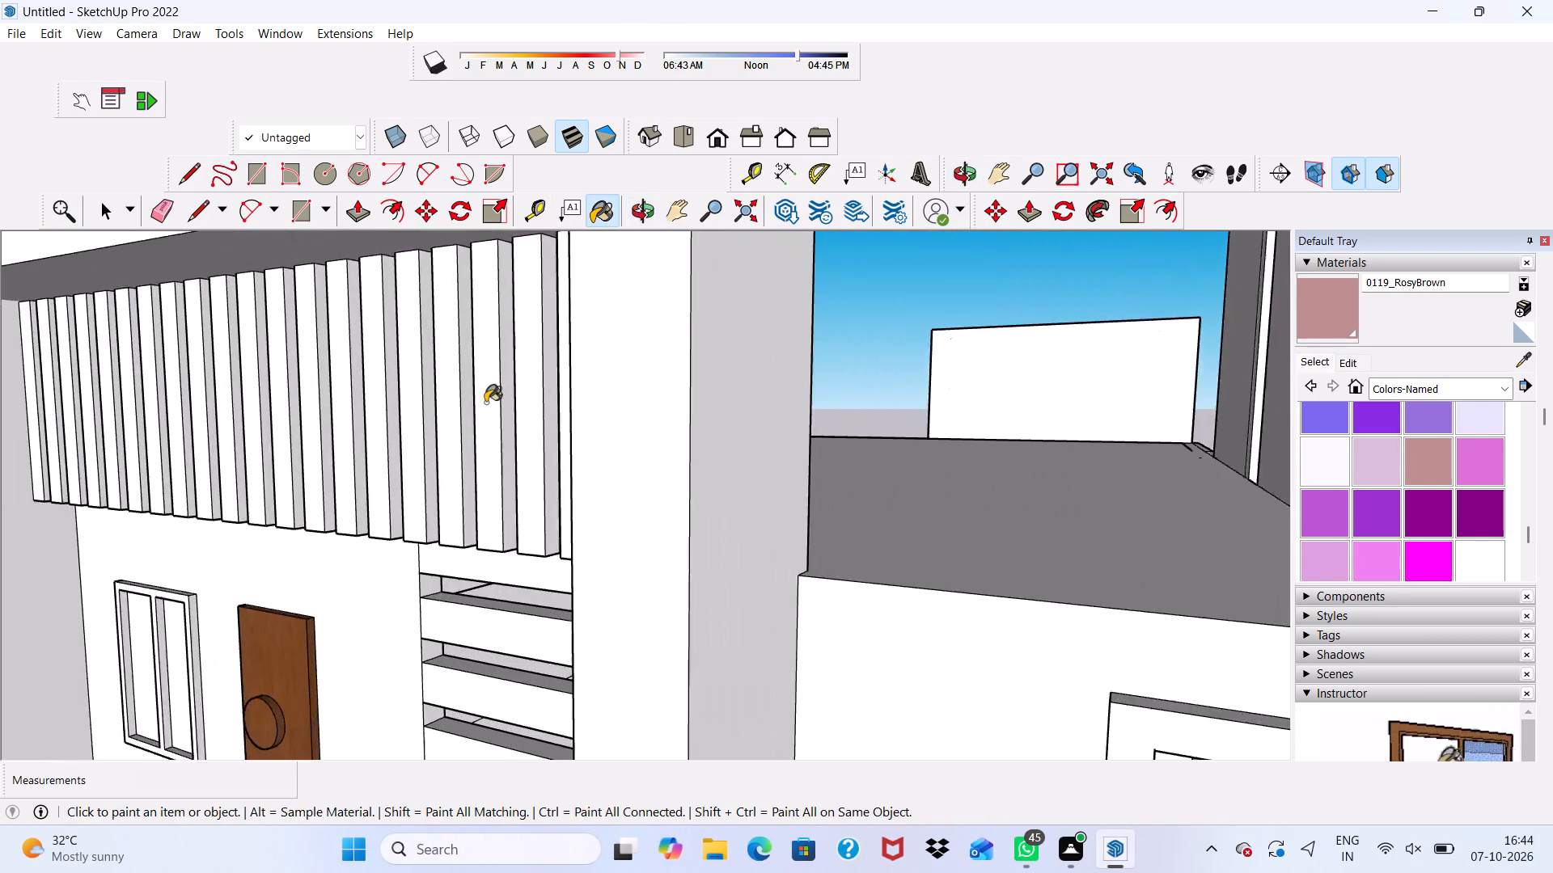
{"action": "middle_click_drag", "start_coordinate": [493, 400], "coordinate": [582, 403]}
{"action": "scroll", "coordinate": [599, 398], "scroll_direction": "up", "scroll_amount": 4}
{"action": "scroll", "coordinate": [748, 361], "scroll_direction": "down", "scroll_amount": 2}
{"action": "middle_click_drag", "start_coordinate": [760, 365], "coordinate": [874, 388]}
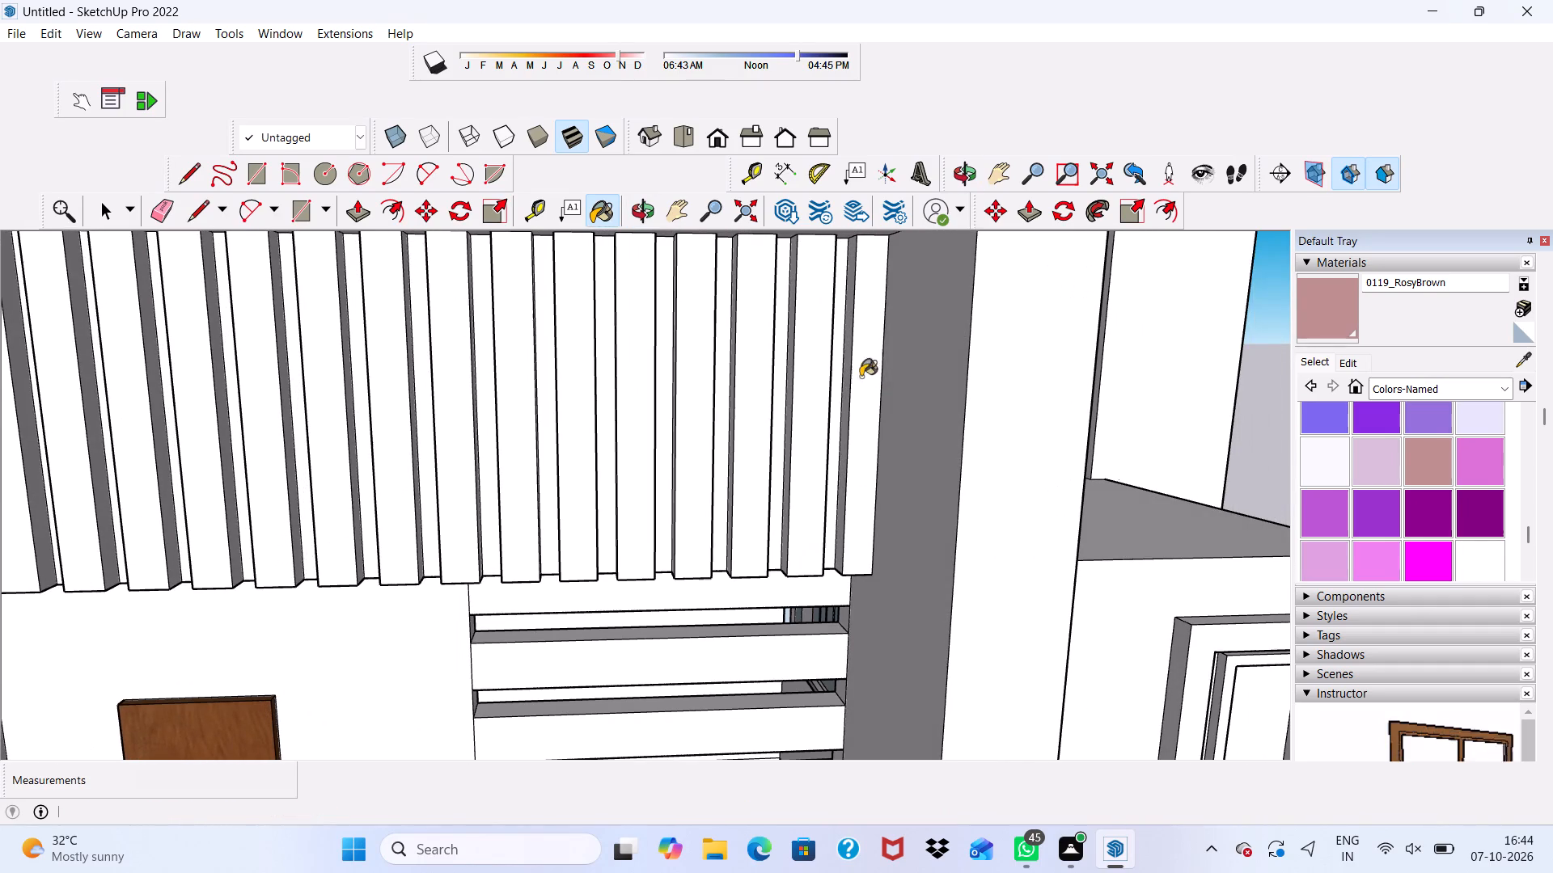
{"action": "left_click", "coordinate": [862, 347]}
{"action": "left_click_drag", "start_coordinate": [797, 323], "coordinate": [798, 331]}
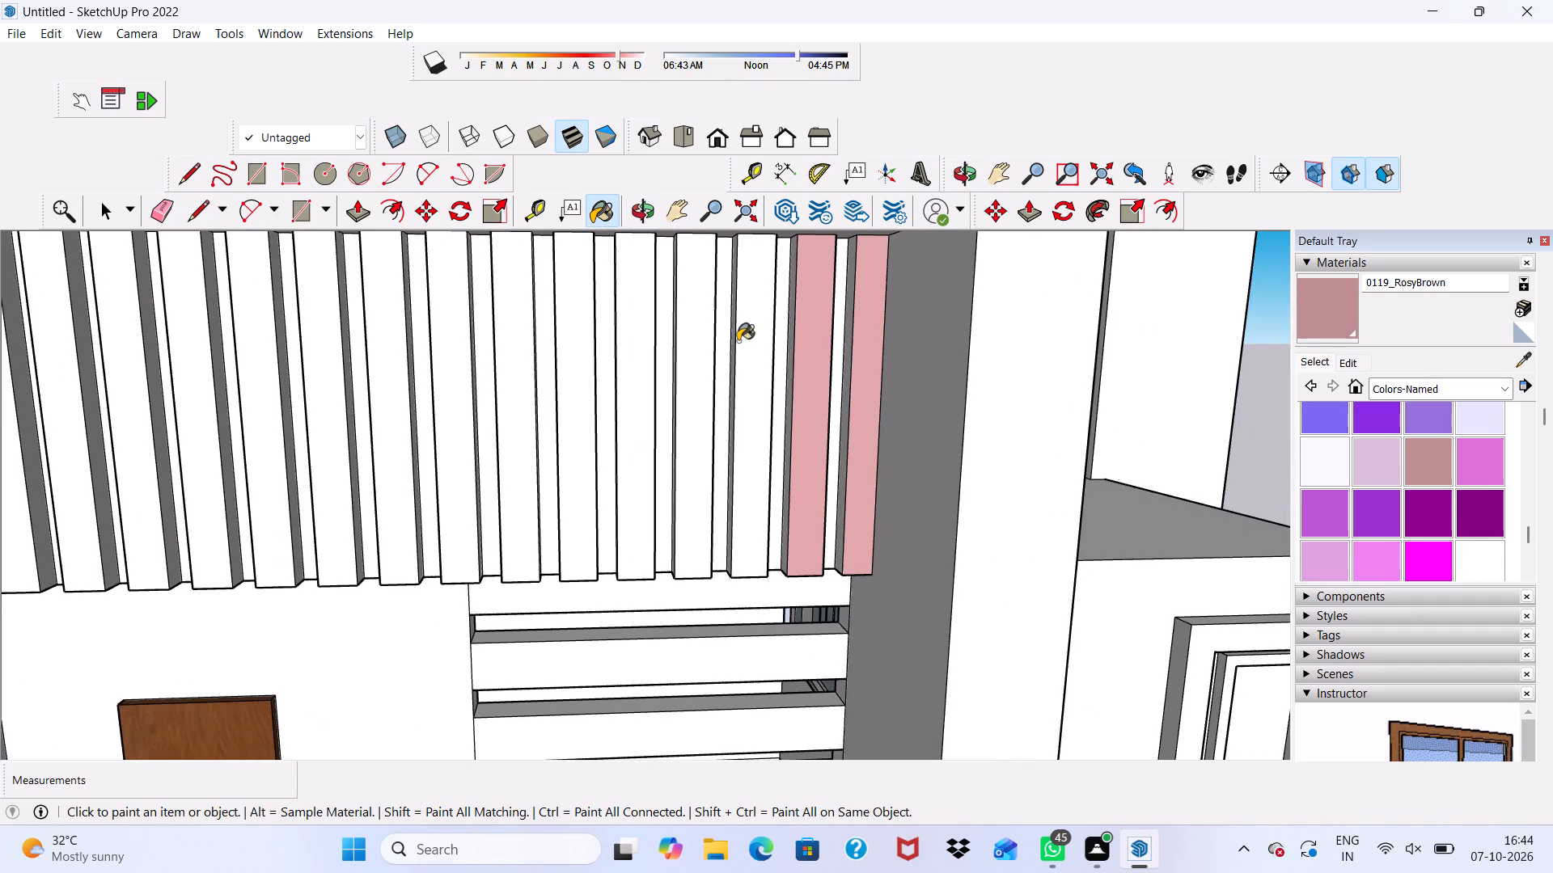
{"action": "left_click", "coordinate": [737, 341]}
{"action": "left_click", "coordinate": [678, 353]}
{"action": "left_click_drag", "start_coordinate": [634, 355], "coordinate": [627, 355]}
{"action": "left_click", "coordinate": [562, 356]}
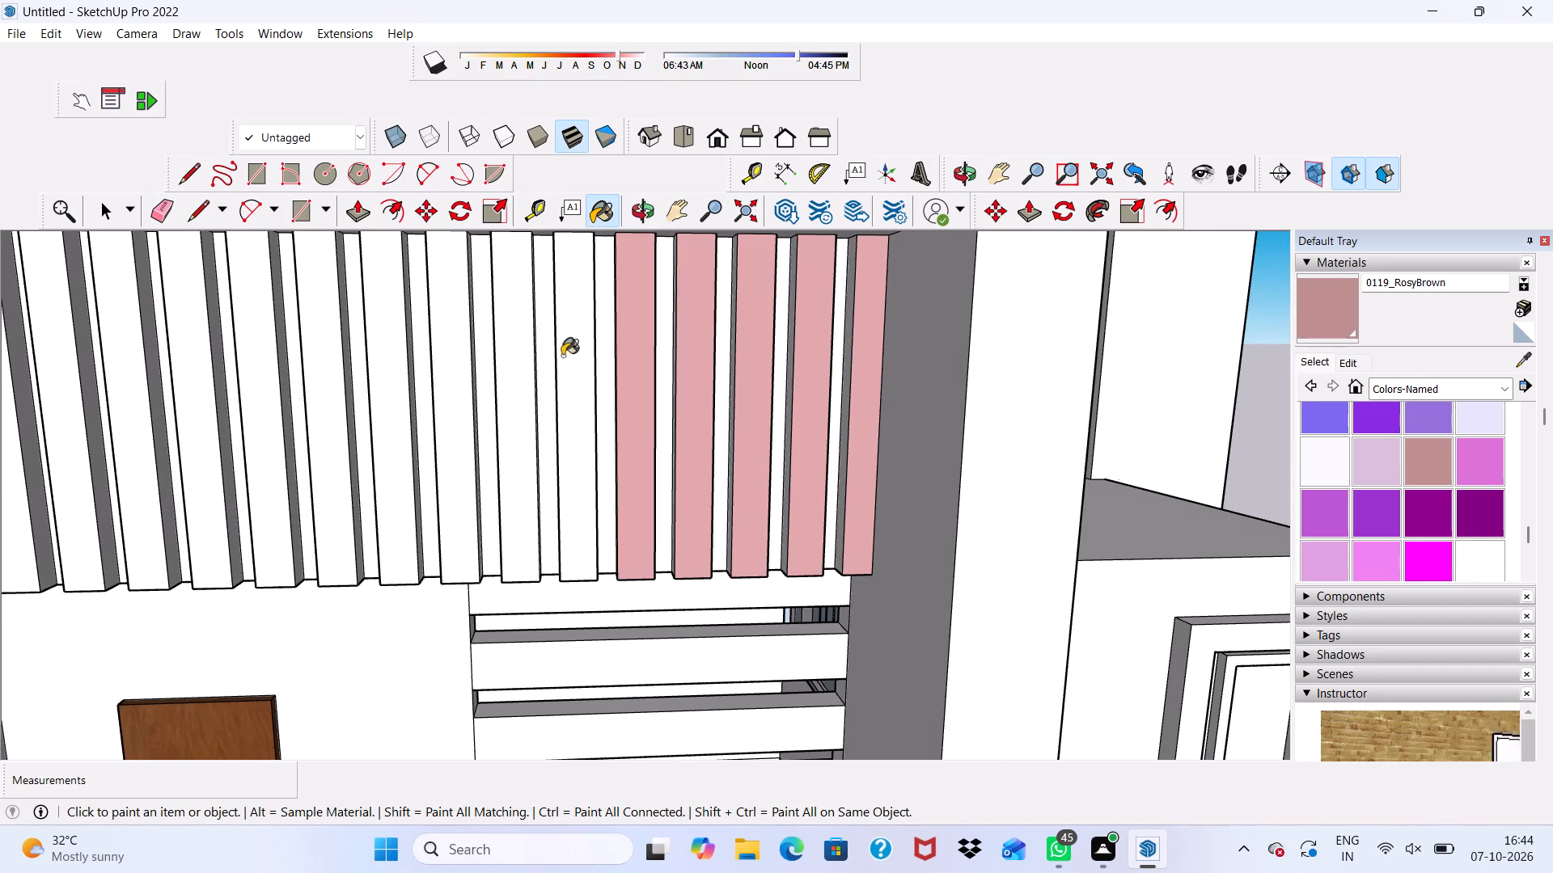
Paint the front faces of the next eight slats of the fourth screen 0119_RosyBrown, continuing away from the louvre end.
{"action": "left_click", "coordinate": [514, 362]}
{"action": "left_click", "coordinate": [460, 376]}
{"action": "left_click", "coordinate": [393, 378]}
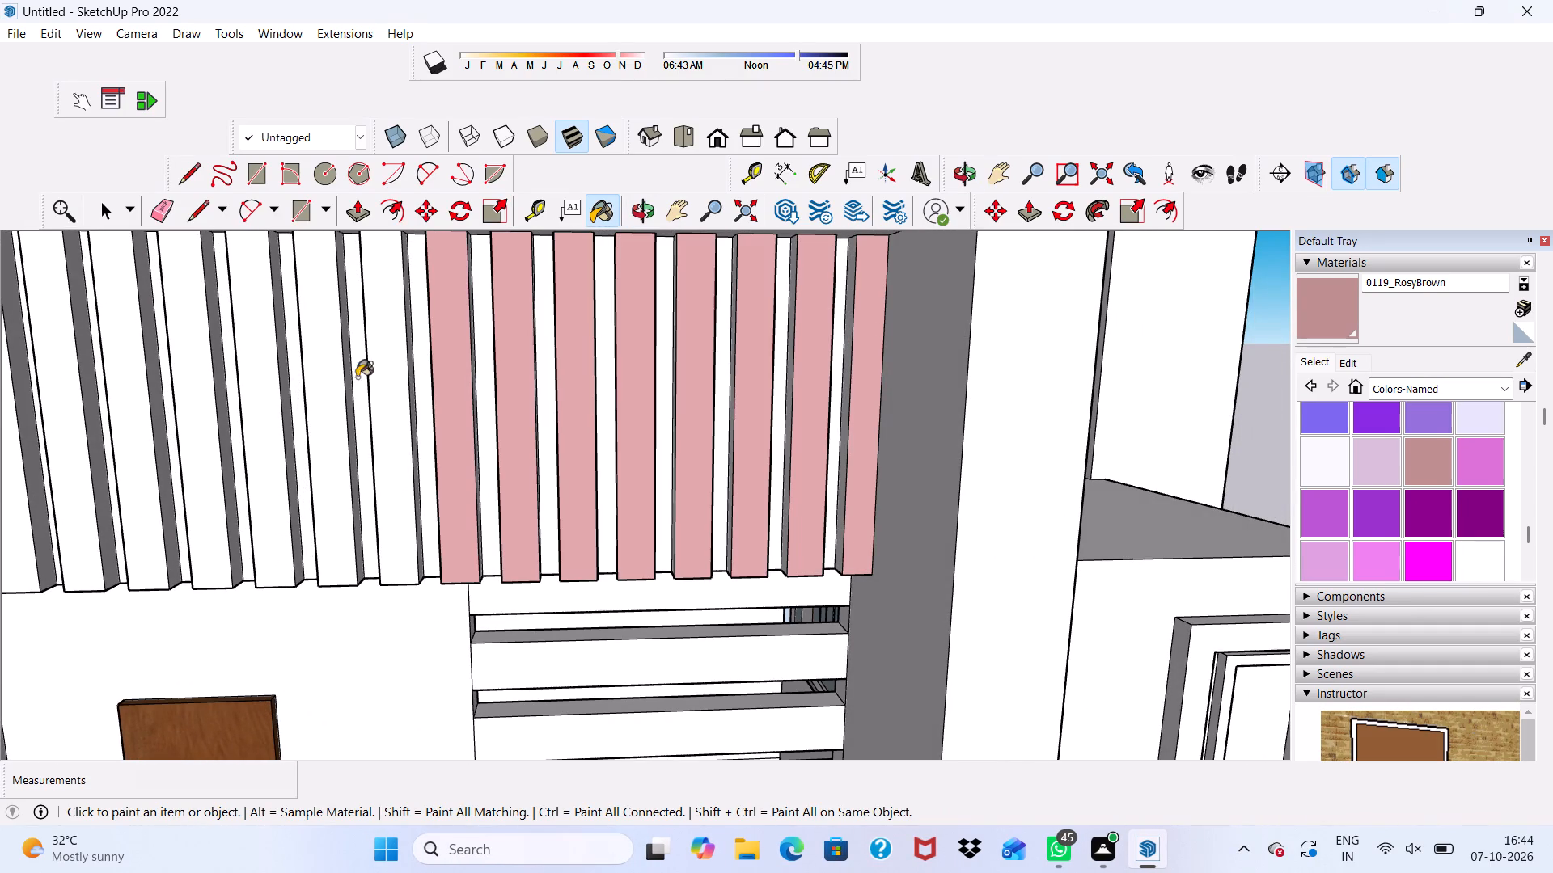
{"action": "left_click", "coordinate": [334, 372]}
{"action": "left_click", "coordinate": [260, 373]}
{"action": "left_click", "coordinate": [208, 373]}
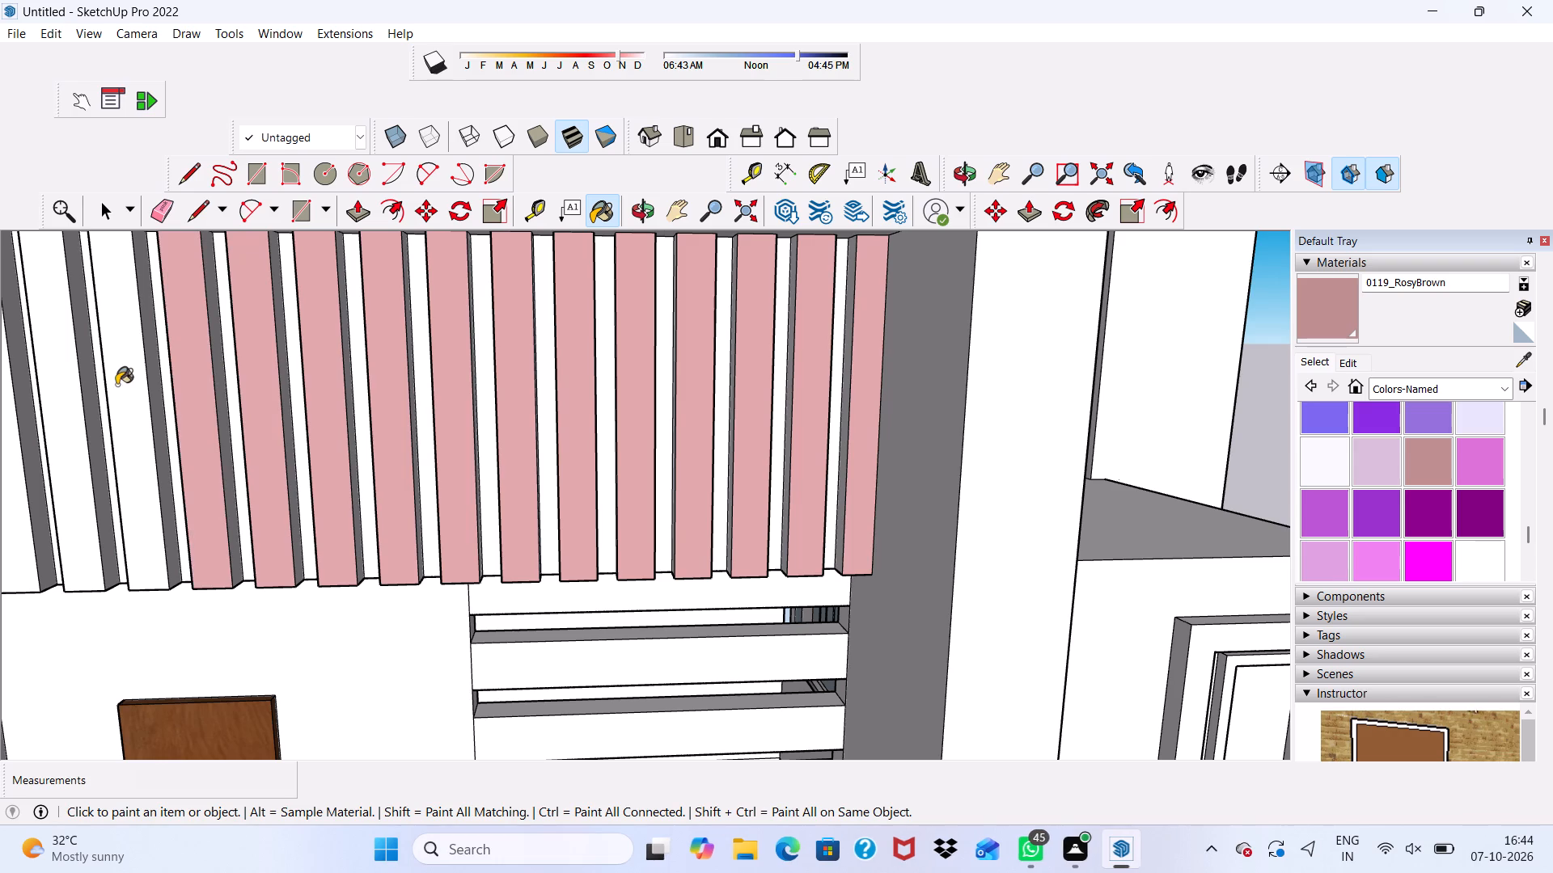
{"action": "left_click", "coordinate": [116, 385]}
{"action": "left_click", "coordinate": [75, 377]}
Paint the remaining white slat fronts 0119_RosyBrown, from the opposite end of the fourth screen up to the already painted slats.
{"action": "scroll", "coordinate": [110, 370], "scroll_direction": "down", "scroll_amount": 4}
{"action": "scroll", "coordinate": [9, 419], "scroll_direction": "down", "scroll_amount": 6}
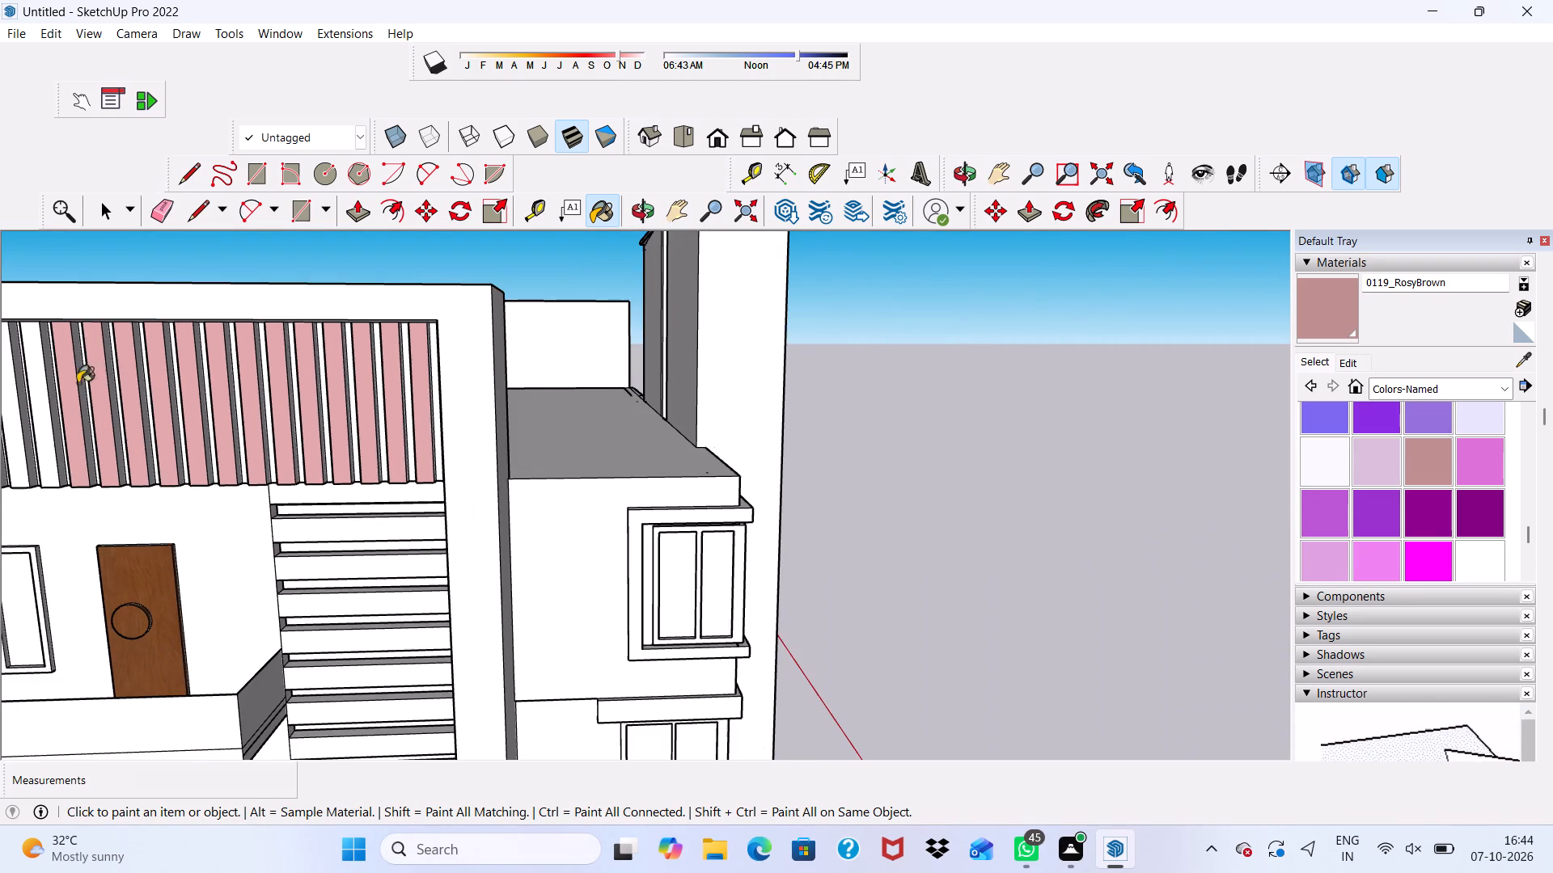
{"action": "scroll", "coordinate": [49, 369], "scroll_direction": "up", "scroll_amount": 1}
{"action": "left_click", "coordinate": [44, 364]}
{"action": "scroll", "coordinate": [67, 365], "scroll_direction": "down", "scroll_amount": 9}
{"action": "scroll", "coordinate": [142, 377], "scroll_direction": "down", "scroll_amount": 1}
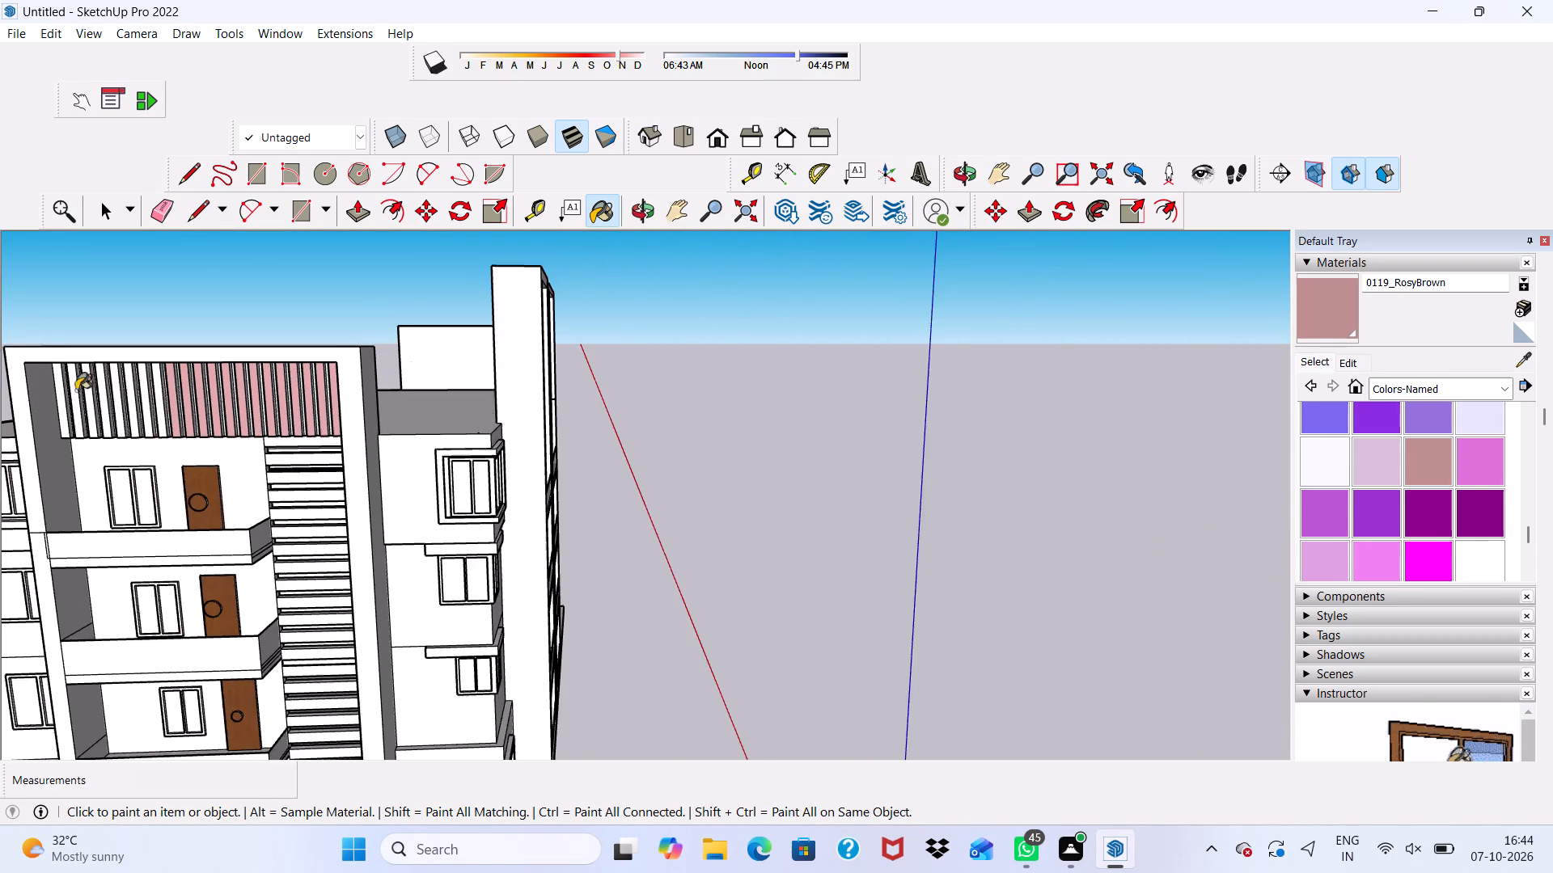
{"action": "scroll", "coordinate": [72, 389], "scroll_direction": "up", "scroll_amount": 10}
{"action": "left_click", "coordinate": [42, 378]}
{"action": "left_click", "coordinate": [76, 381]}
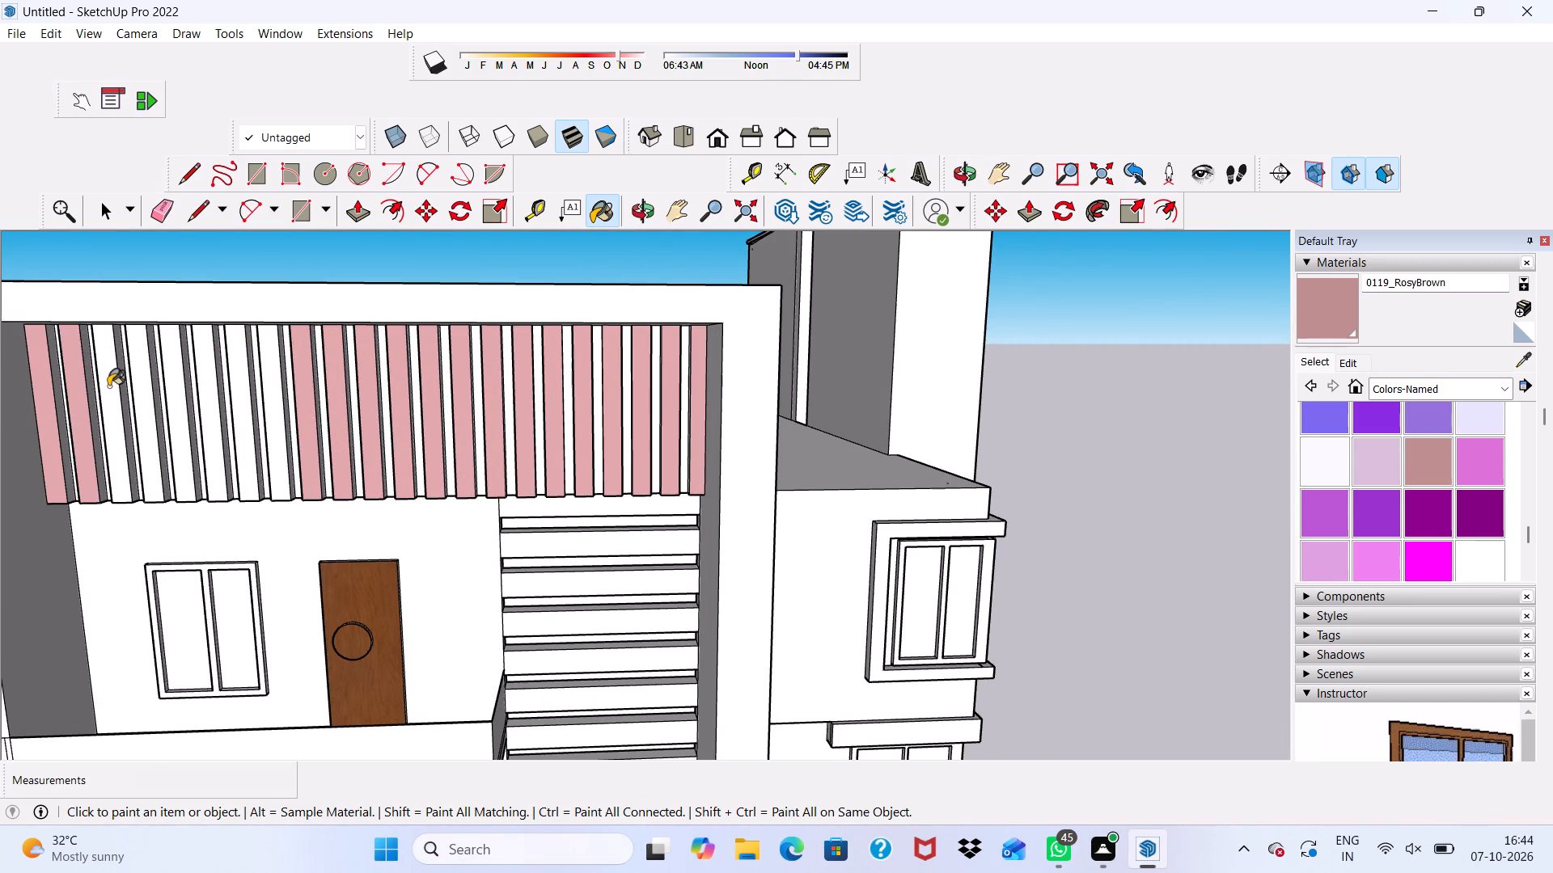
{"action": "left_click_drag", "start_coordinate": [108, 386], "coordinate": [116, 386]}
{"action": "left_click_drag", "start_coordinate": [140, 394], "coordinate": [149, 394]}
{"action": "left_click", "coordinate": [173, 394]}
{"action": "left_click_drag", "start_coordinate": [210, 398], "coordinate": [218, 397]}
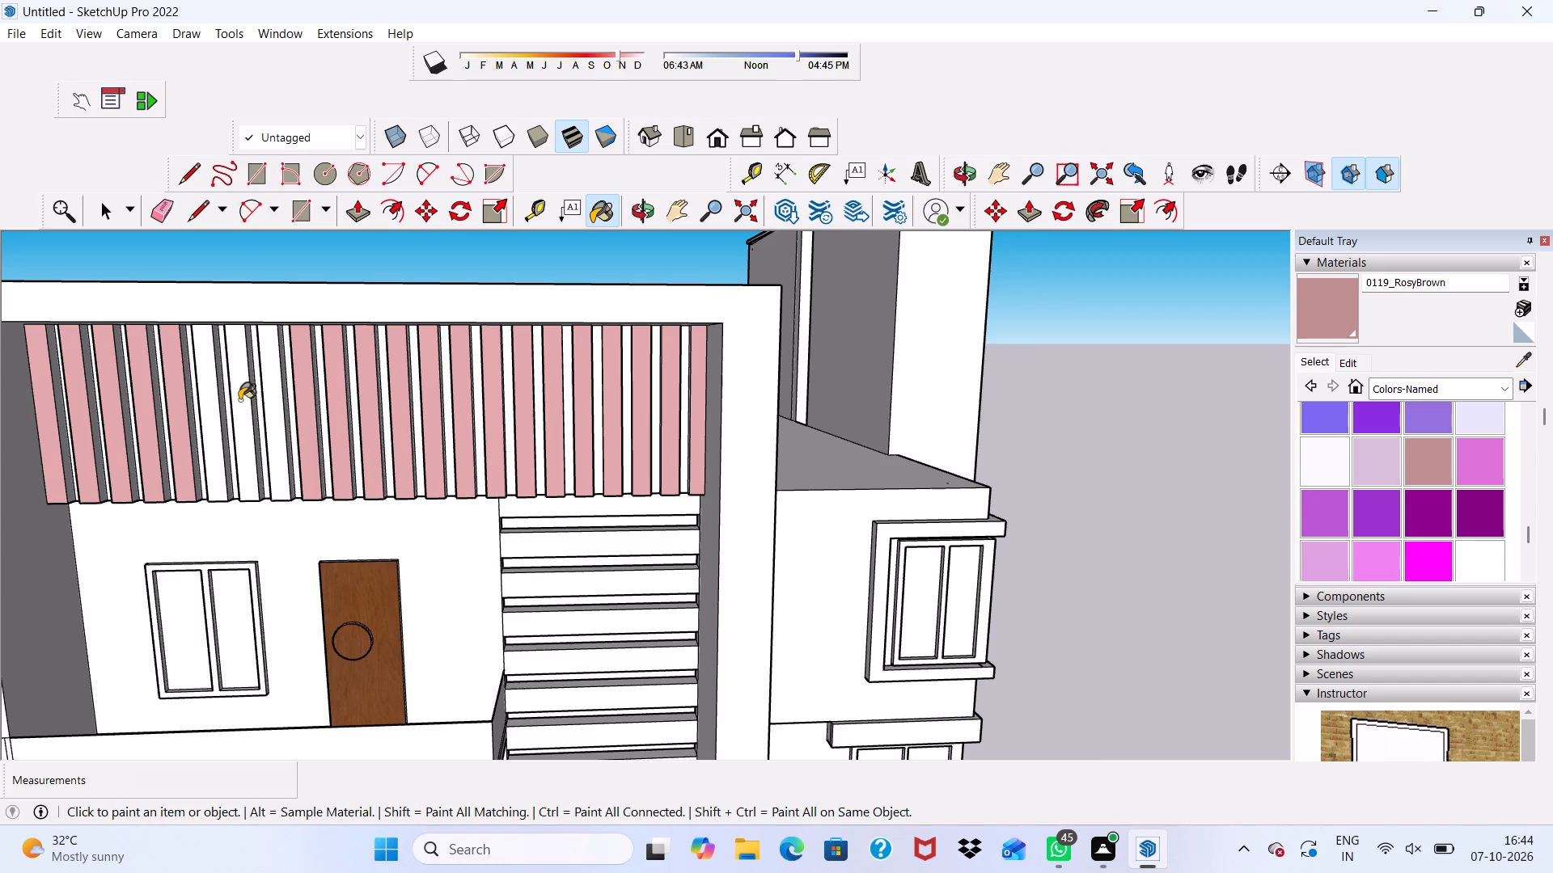
{"action": "left_click", "coordinate": [241, 400]}
{"action": "scroll", "coordinate": [269, 403], "scroll_direction": "up", "scroll_amount": 2}
{"action": "left_click", "coordinate": [271, 402]}
{"action": "left_click", "coordinate": [197, 392]}
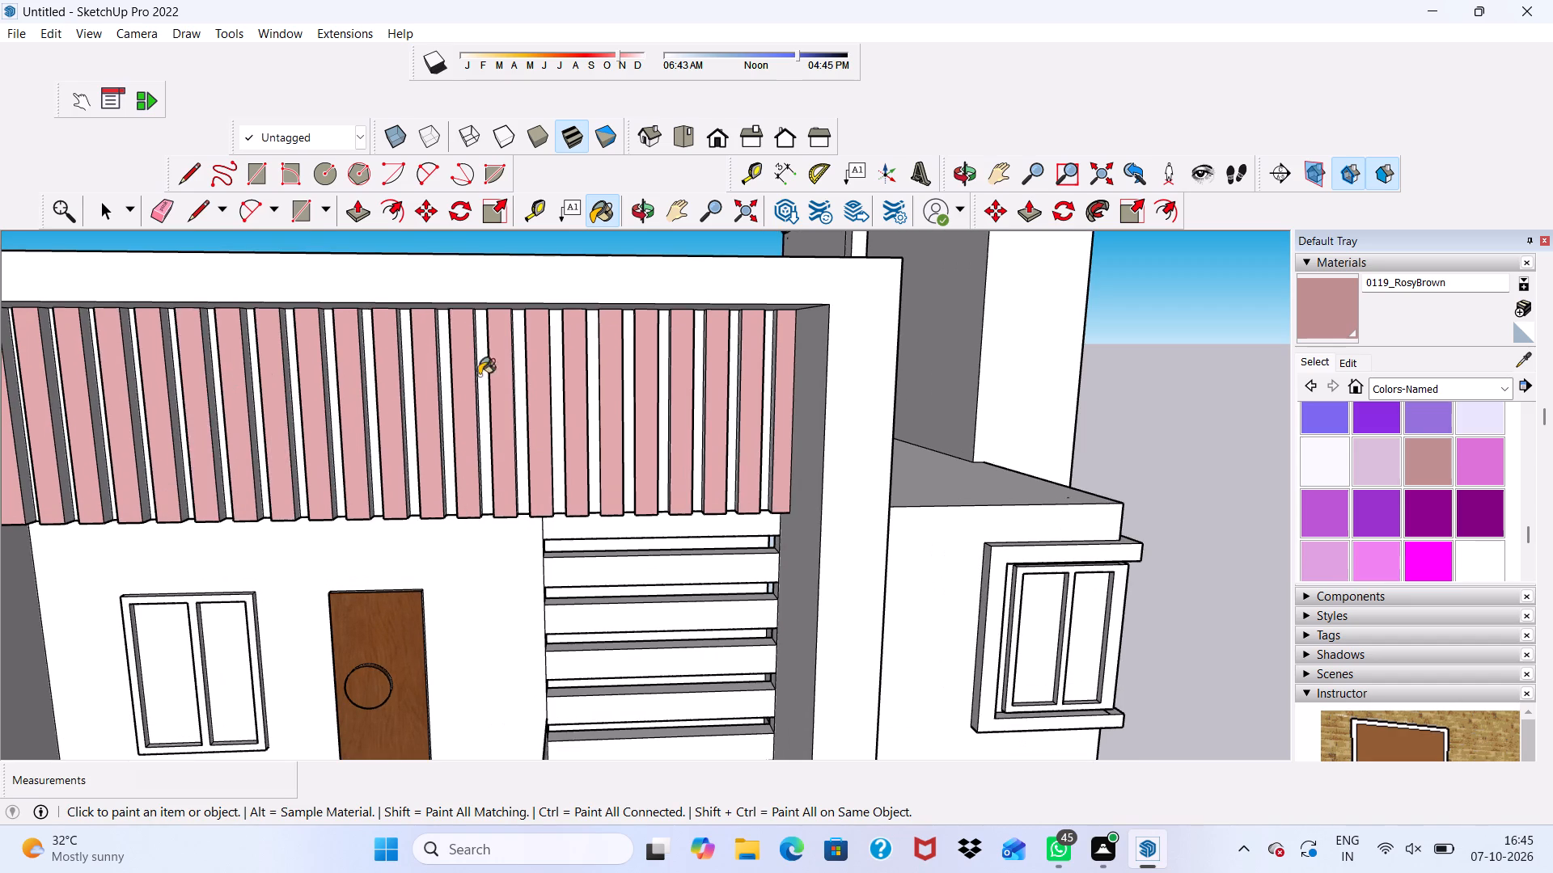
Paint the grey side faces of the fourth screen's first nine slats 0119_RosyBrown, starting at the end above the window.
{"action": "middle_click_drag", "start_coordinate": [622, 376], "coordinate": [394, 366]}
{"action": "scroll", "coordinate": [463, 388], "scroll_direction": "up", "scroll_amount": 4}
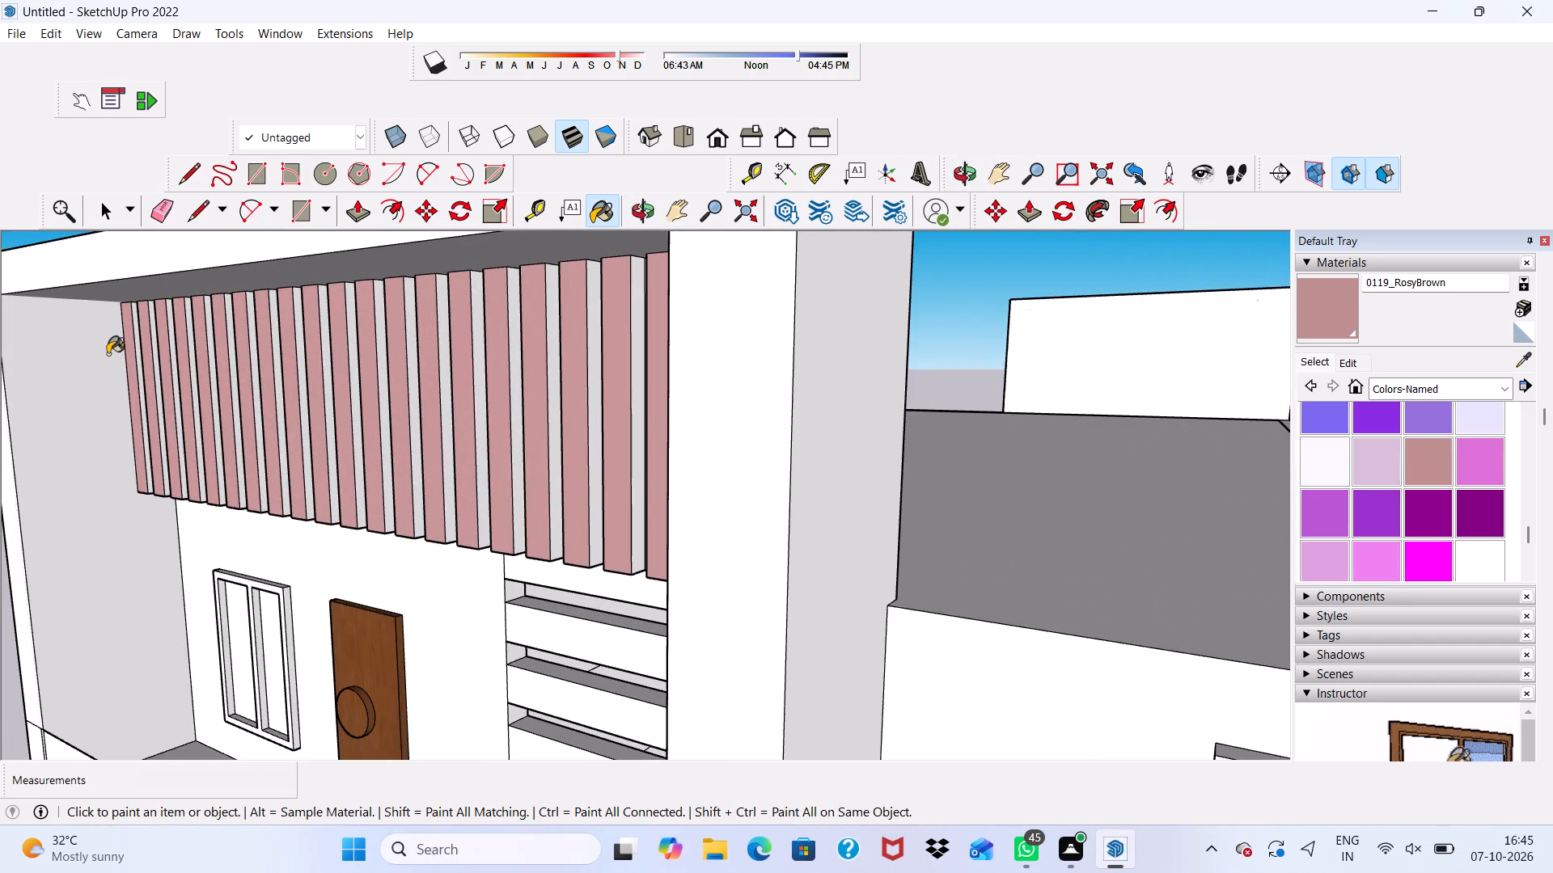
{"action": "scroll", "coordinate": [128, 356], "scroll_direction": "up", "scroll_amount": 5}
{"action": "left_click", "coordinate": [141, 352]}
{"action": "scroll", "coordinate": [147, 354], "scroll_direction": "up", "scroll_amount": 4}
{"action": "left_click", "coordinate": [162, 356]}
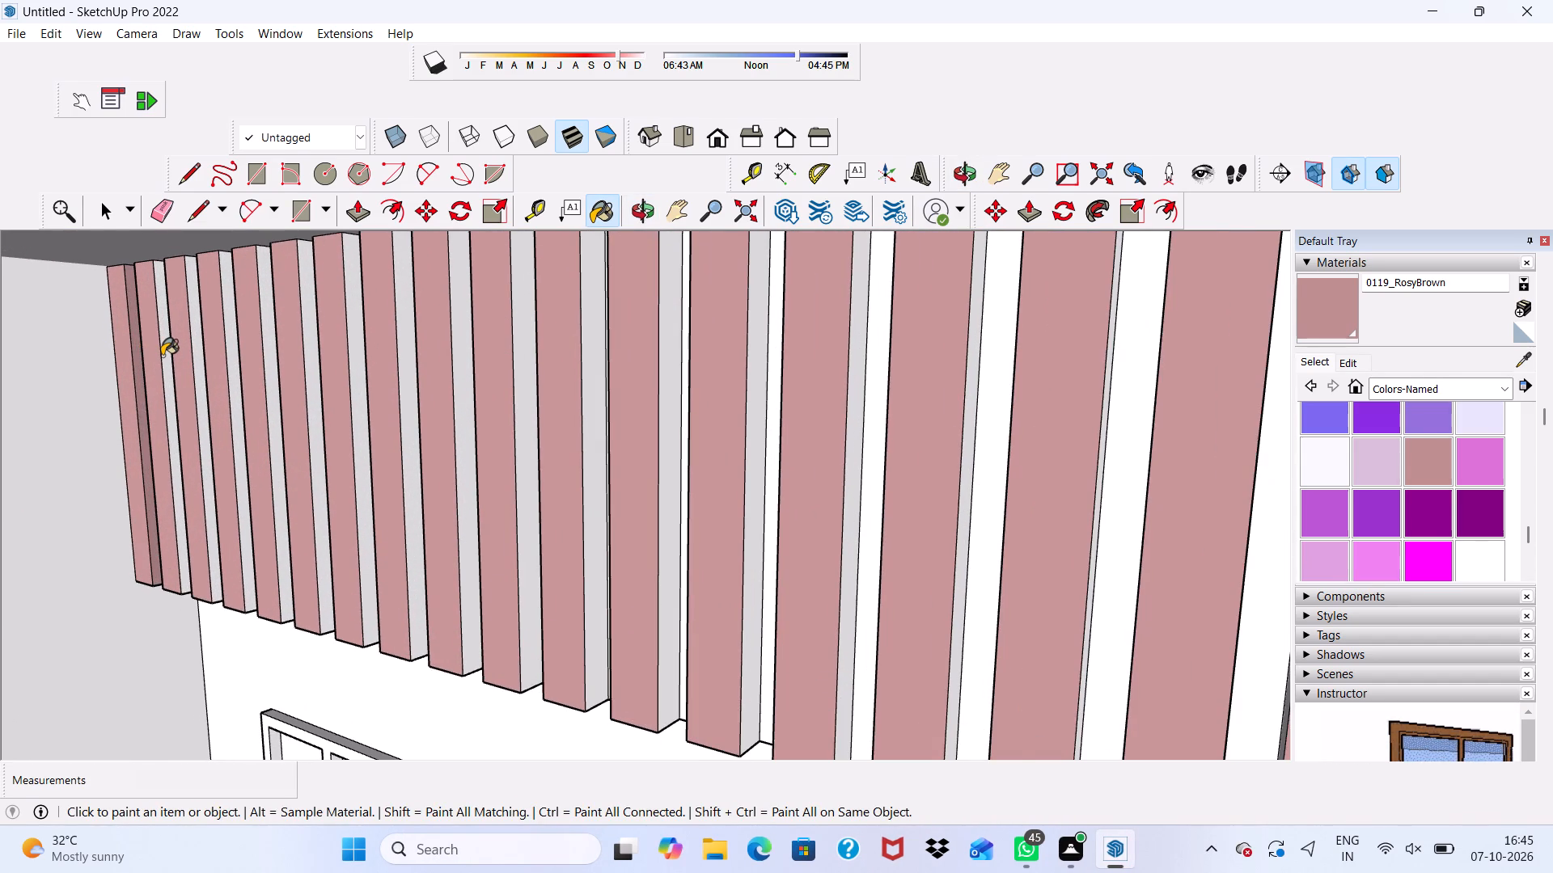
{"action": "scroll", "coordinate": [163, 356], "scroll_direction": "up", "scroll_amount": 6}
{"action": "left_click", "coordinate": [167, 356]}
{"action": "left_click_drag", "start_coordinate": [212, 371], "coordinate": [219, 377]}
{"action": "left_click", "coordinate": [274, 398]}
{"action": "left_click", "coordinate": [286, 401]}
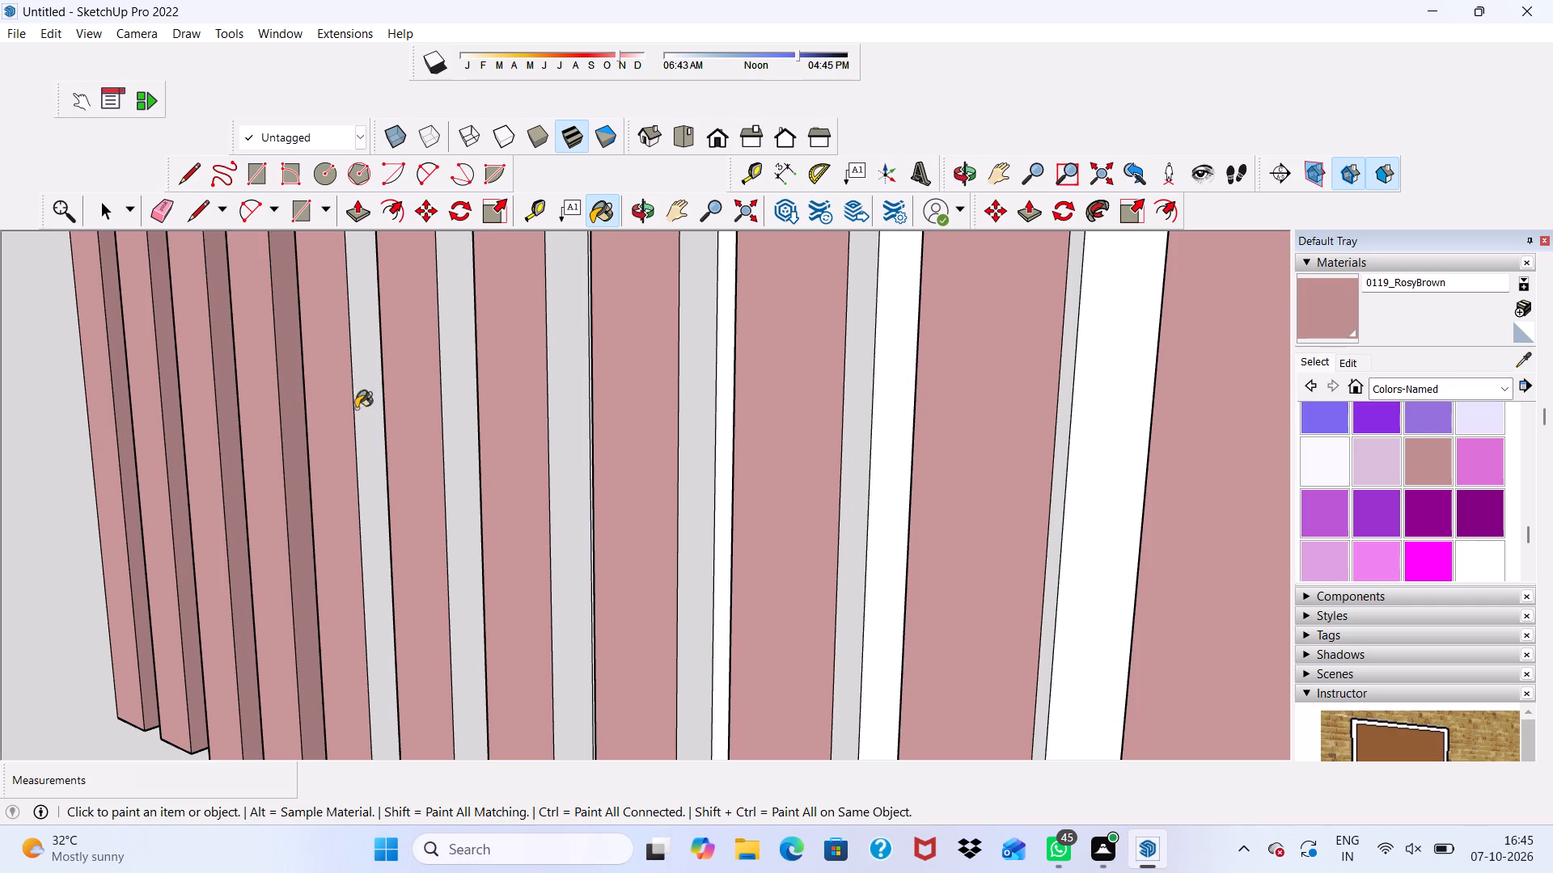
{"action": "left_click_drag", "start_coordinate": [373, 402], "coordinate": [401, 409]}
{"action": "left_click", "coordinate": [463, 404]}
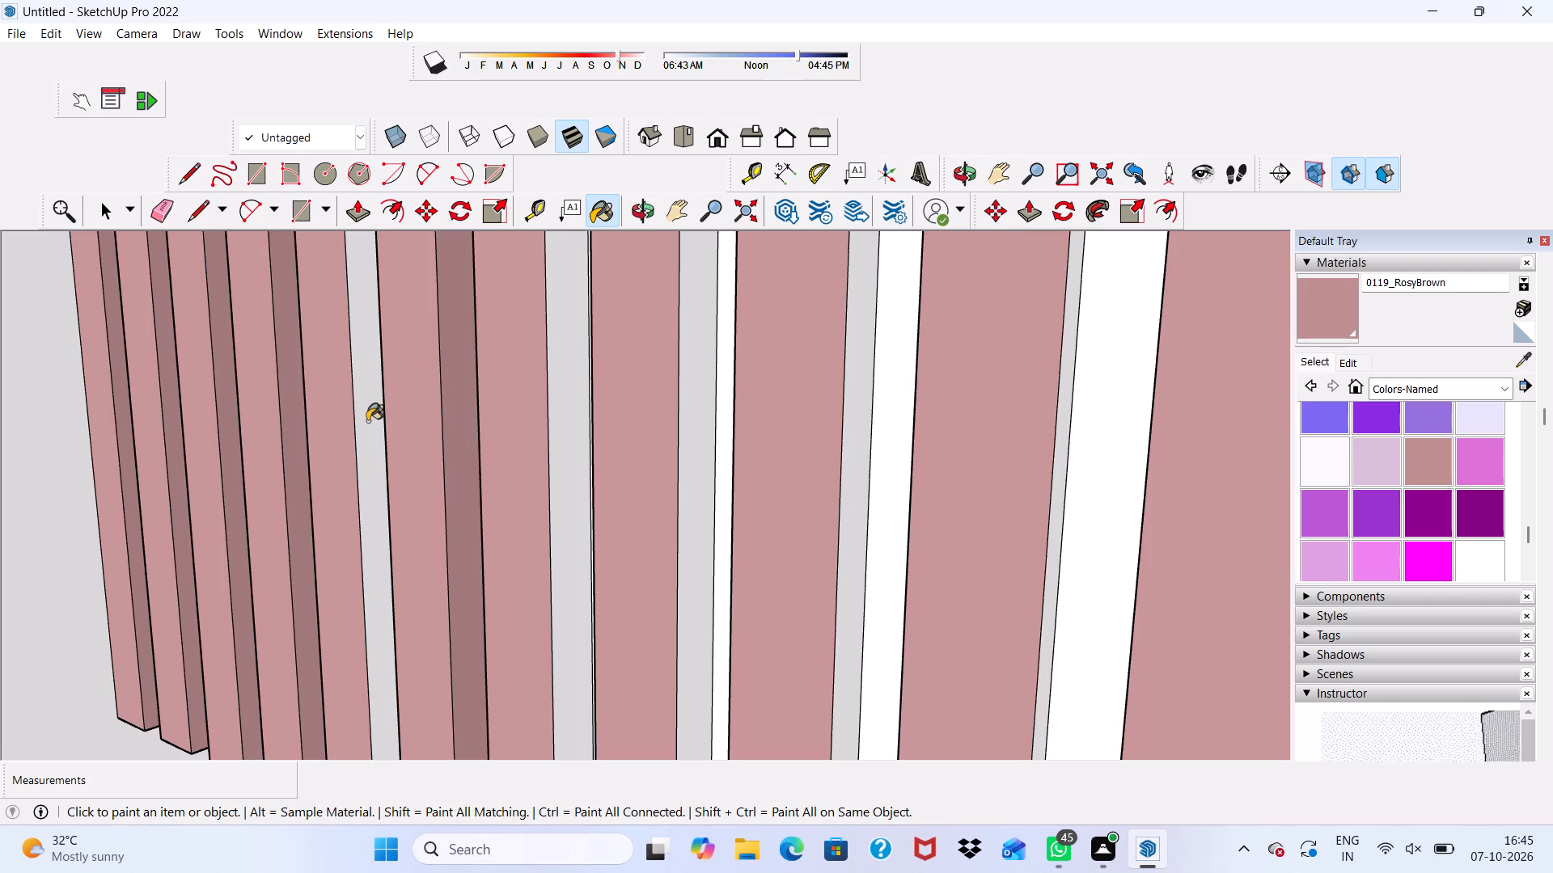
{"action": "left_click", "coordinate": [367, 421]}
{"action": "left_click_drag", "start_coordinate": [559, 412], "coordinate": [569, 415]}
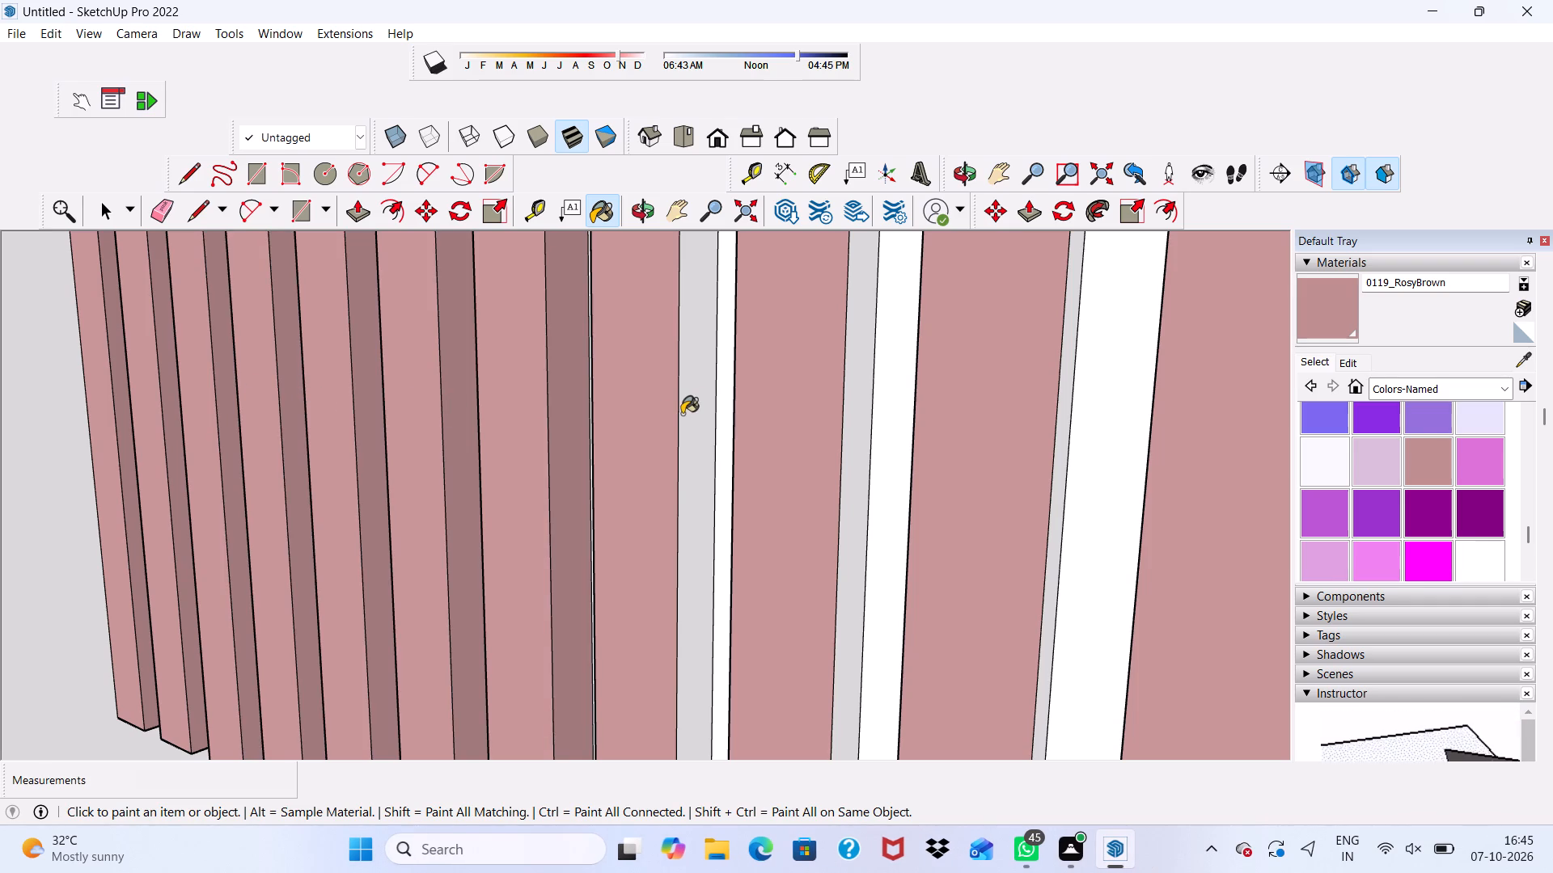
{"action": "left_click", "coordinate": [681, 414]}
{"action": "left_click", "coordinate": [860, 399]}
Paint the side faces of the next three slats and the white backing strips beside them 0119_RosyBrown.
{"action": "scroll", "coordinate": [788, 391], "scroll_direction": "down", "scroll_amount": 7}
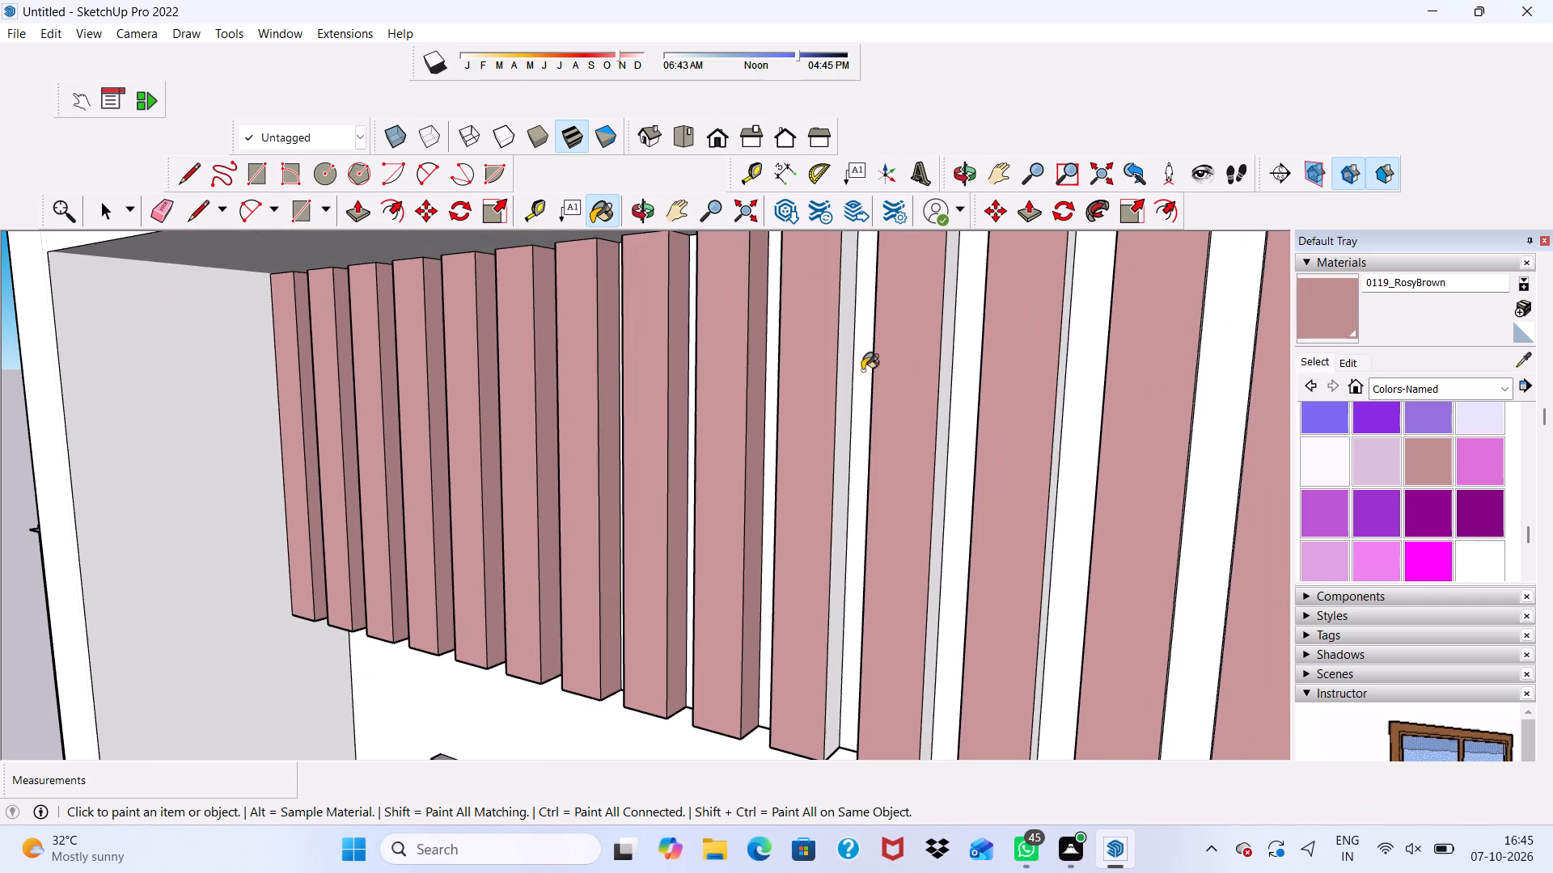
{"action": "left_click", "coordinate": [836, 371]}
{"action": "left_click", "coordinate": [853, 381]}
{"action": "left_click", "coordinate": [867, 386]}
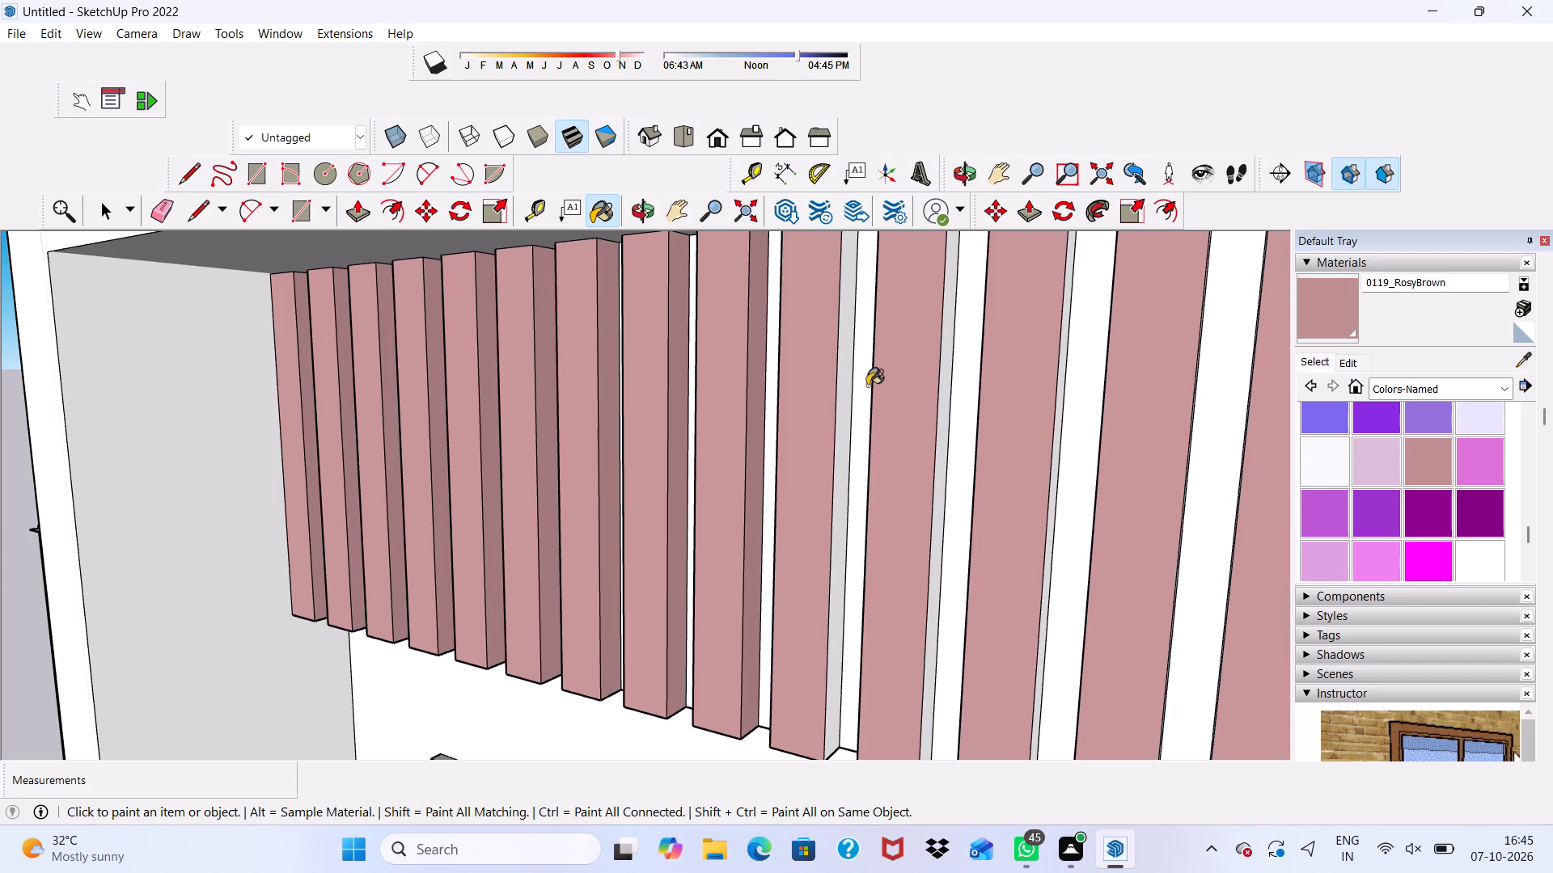
{"action": "left_click", "coordinate": [837, 391]}
{"action": "double_click", "coordinate": [840, 396]}
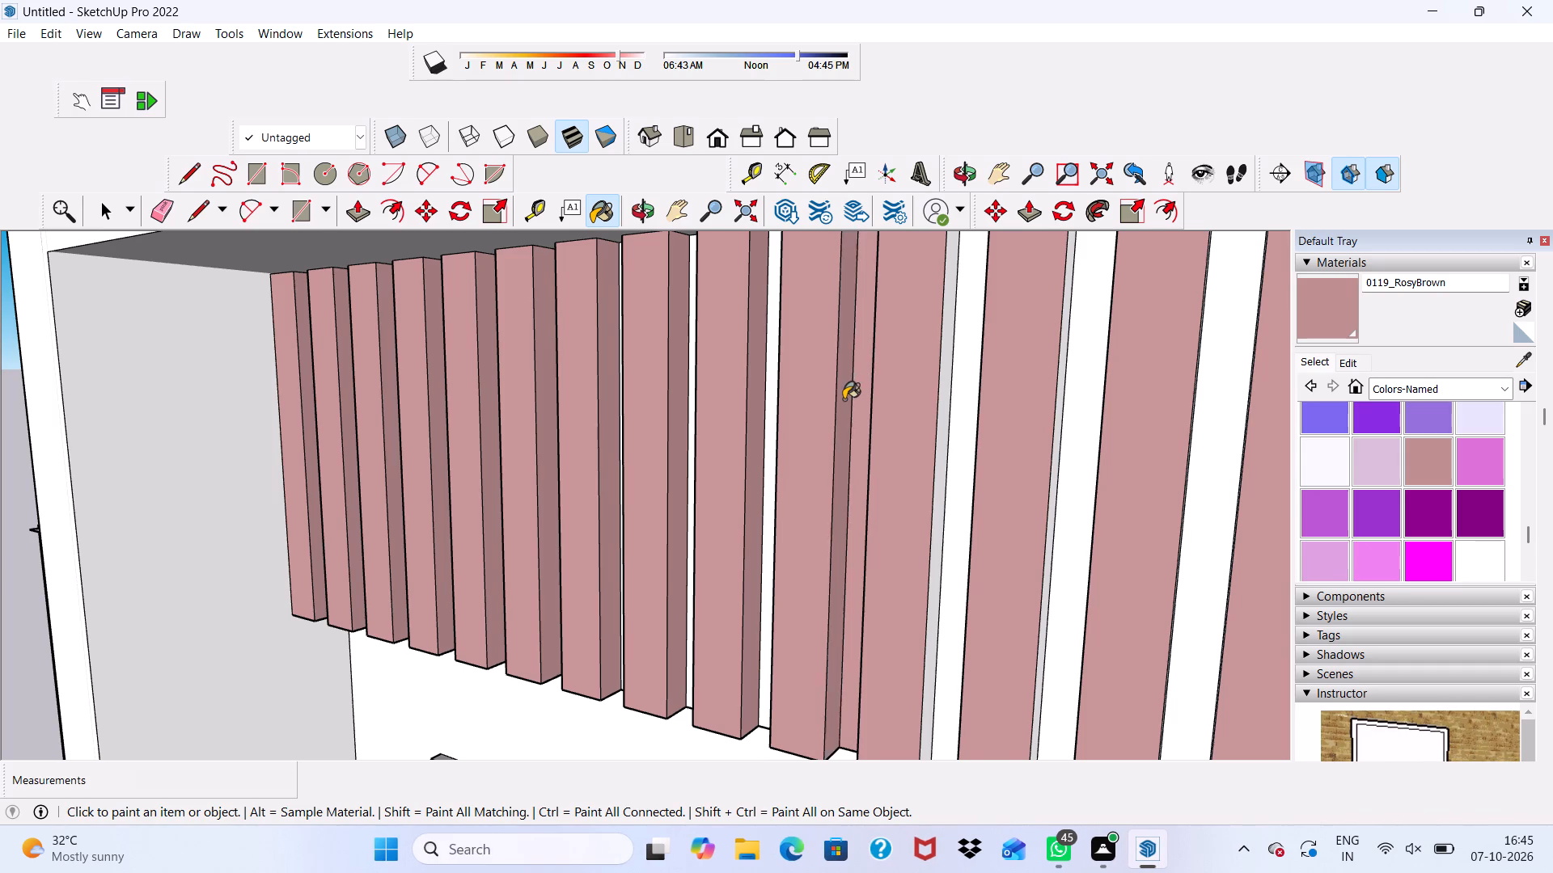
{"action": "scroll", "coordinate": [844, 400], "scroll_direction": "up", "scroll_amount": 3}
{"action": "left_click", "coordinate": [844, 400]}
{"action": "left_click", "coordinate": [985, 409]}
{"action": "left_click_drag", "start_coordinate": [994, 415], "coordinate": [1009, 431]}
{"action": "left_click", "coordinate": [1153, 446]}
{"action": "left_click", "coordinate": [1173, 449]}
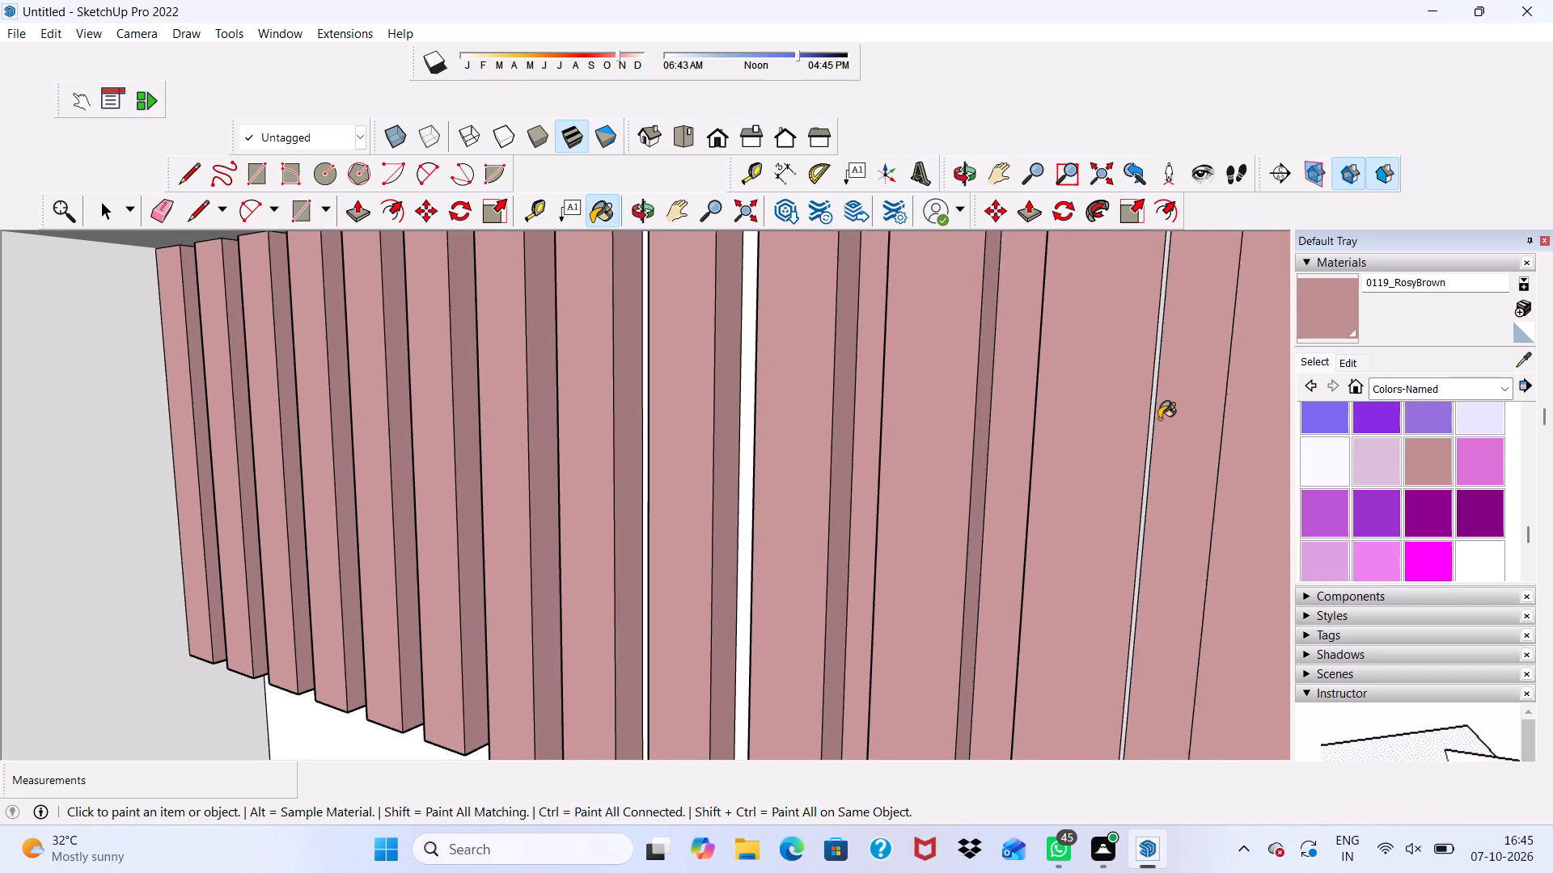
{"action": "scroll", "coordinate": [1159, 419], "scroll_direction": "up", "scroll_amount": 5}
{"action": "left_click", "coordinate": [1153, 384]}
{"action": "scroll", "coordinate": [1153, 384], "scroll_direction": "down", "scroll_amount": 7}
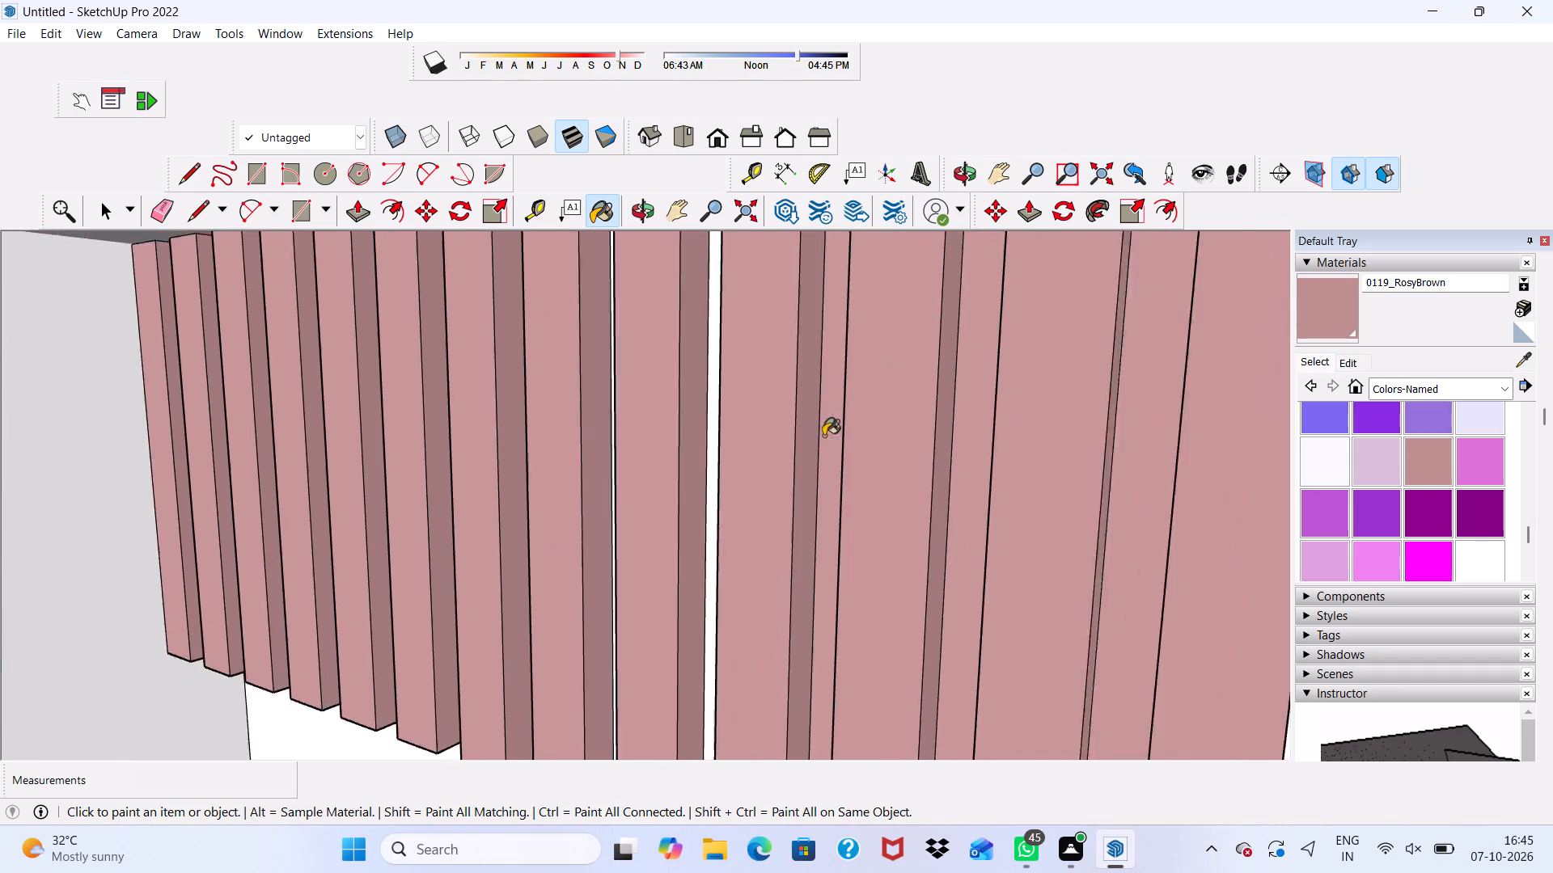
Paint the exposed white backing strips between the fourth screen's slats 0119_RosyBrown, finishing at the end above the window.
{"action": "scroll", "coordinate": [823, 436], "scroll_direction": "down", "scroll_amount": 6}
{"action": "middle_click_drag", "start_coordinate": [857, 452], "coordinate": [909, 462]}
{"action": "scroll", "coordinate": [988, 430], "scroll_direction": "up", "scroll_amount": 8}
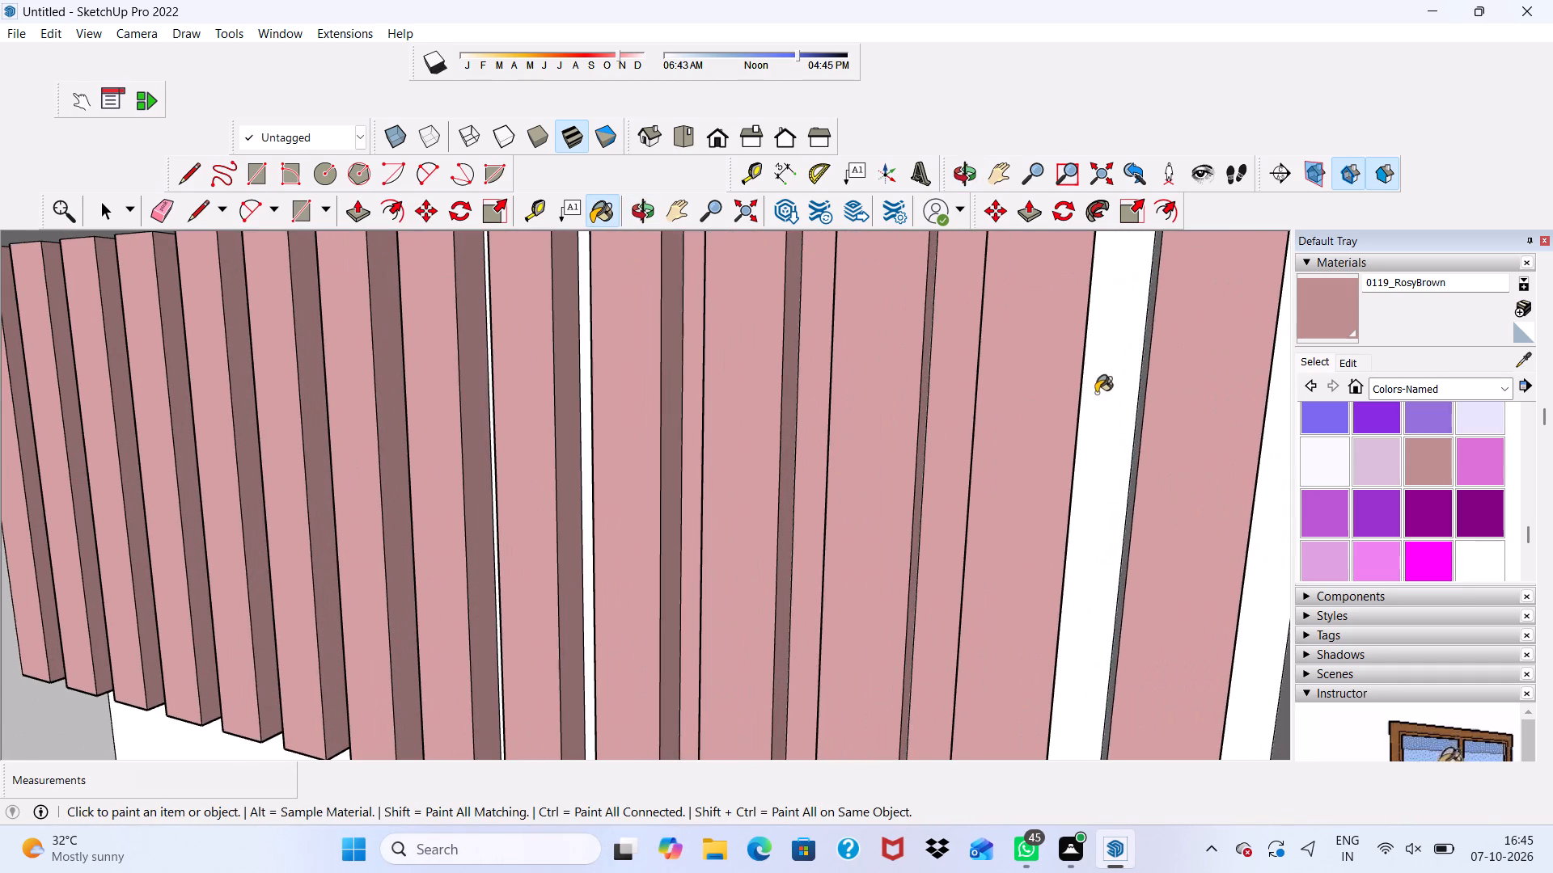
{"action": "left_click", "coordinate": [1097, 393]}
{"action": "left_click", "coordinate": [579, 390]}
{"action": "scroll", "coordinate": [576, 397], "scroll_direction": "down", "scroll_amount": 2}
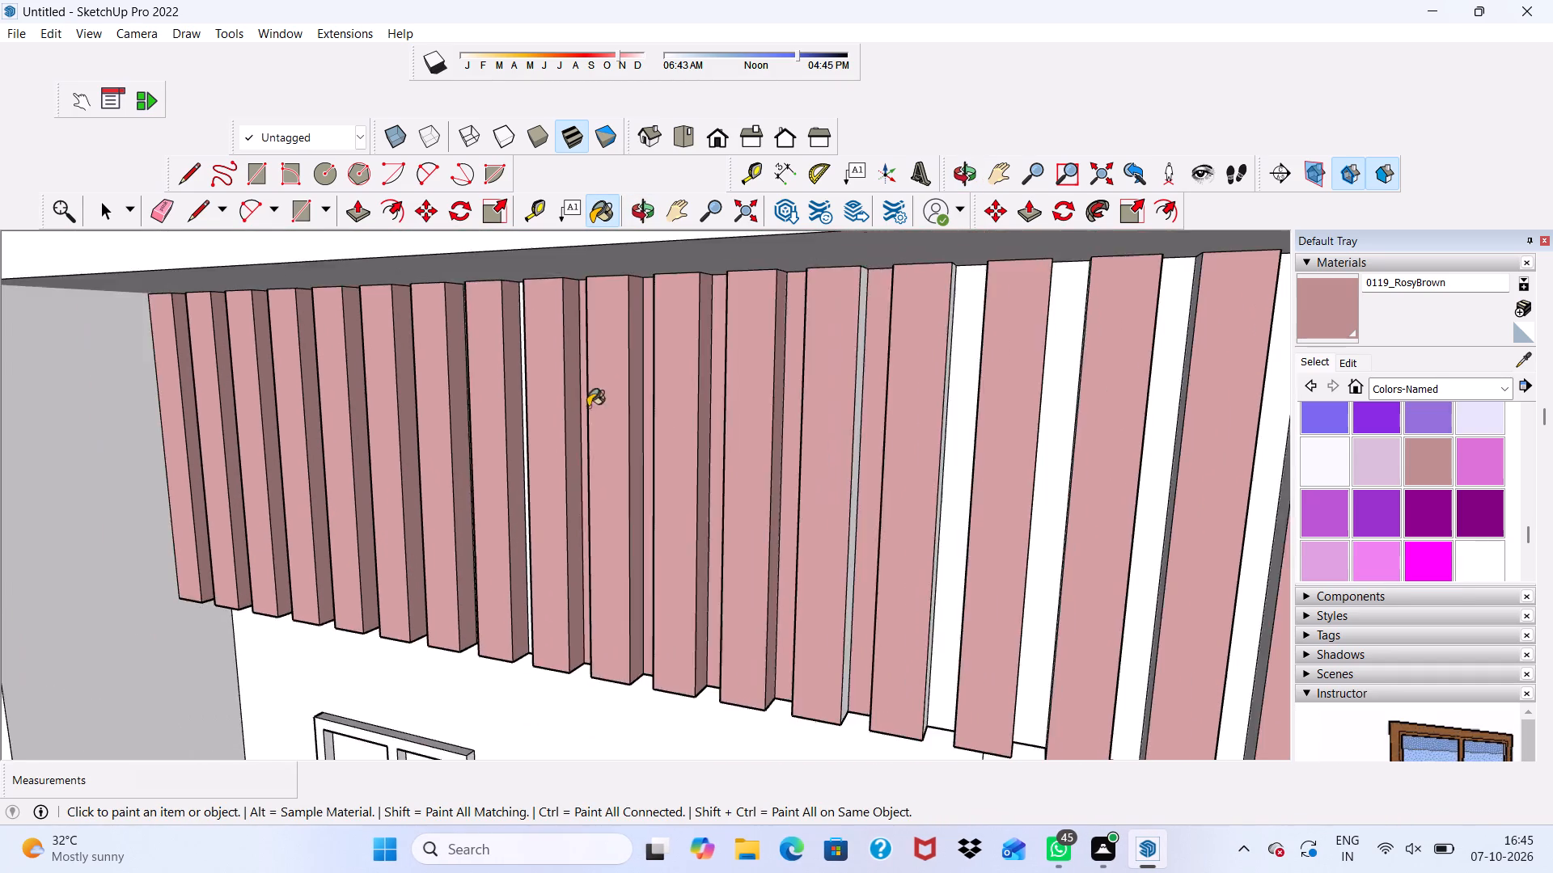
{"action": "scroll", "coordinate": [588, 407], "scroll_direction": "down", "scroll_amount": 4}
{"action": "middle_click_drag", "start_coordinate": [569, 400], "coordinate": [827, 377]}
{"action": "left_click", "coordinate": [580, 380]}
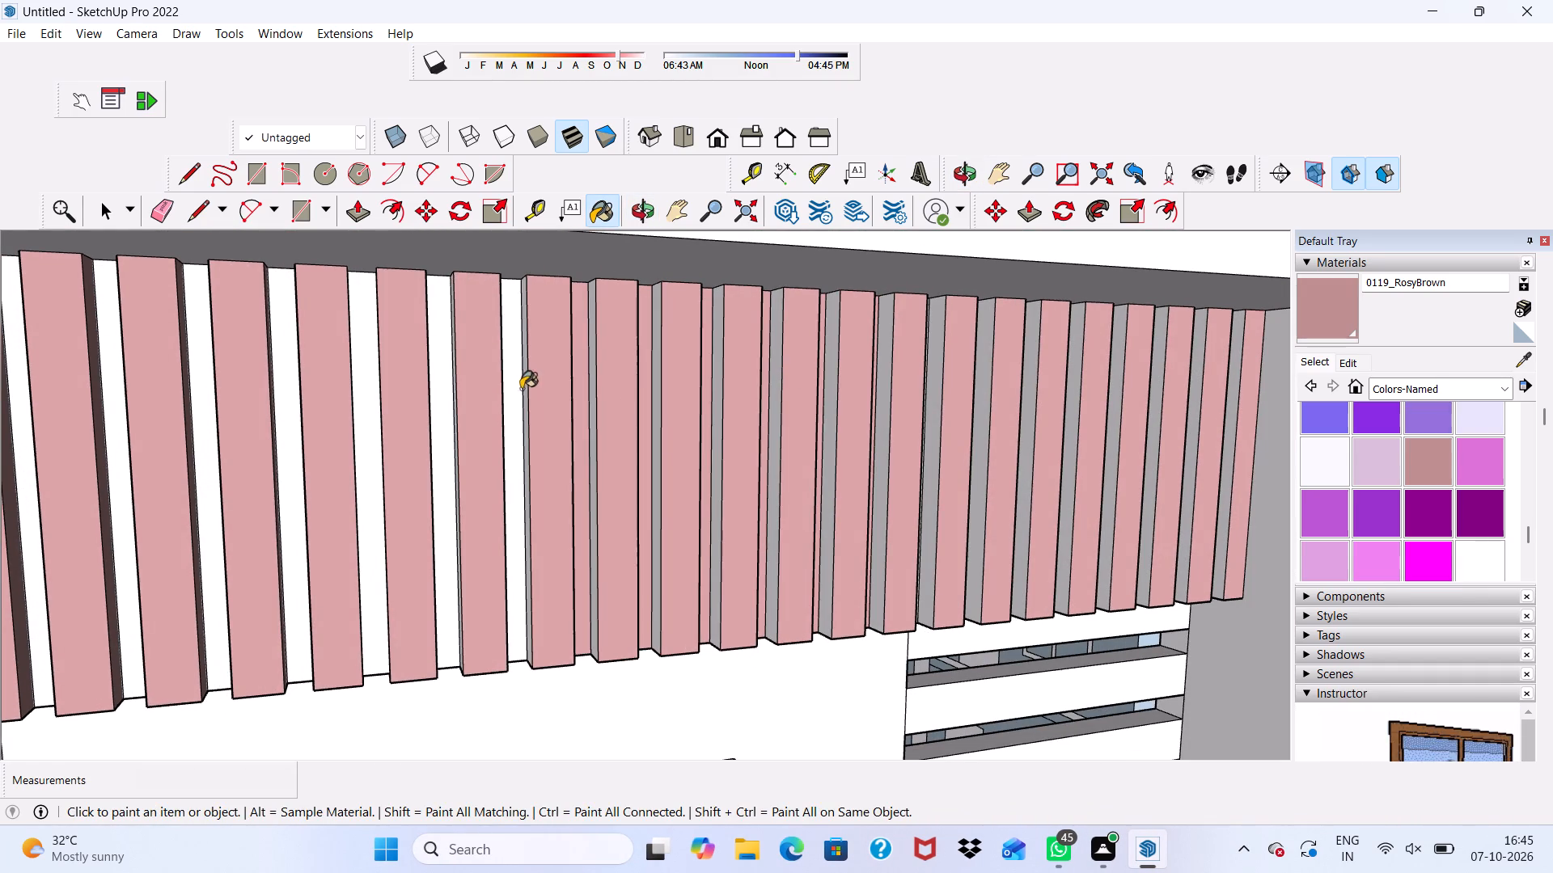
{"action": "left_click", "coordinate": [507, 390]}
{"action": "left_click", "coordinate": [434, 411]}
{"action": "left_click", "coordinate": [366, 415]}
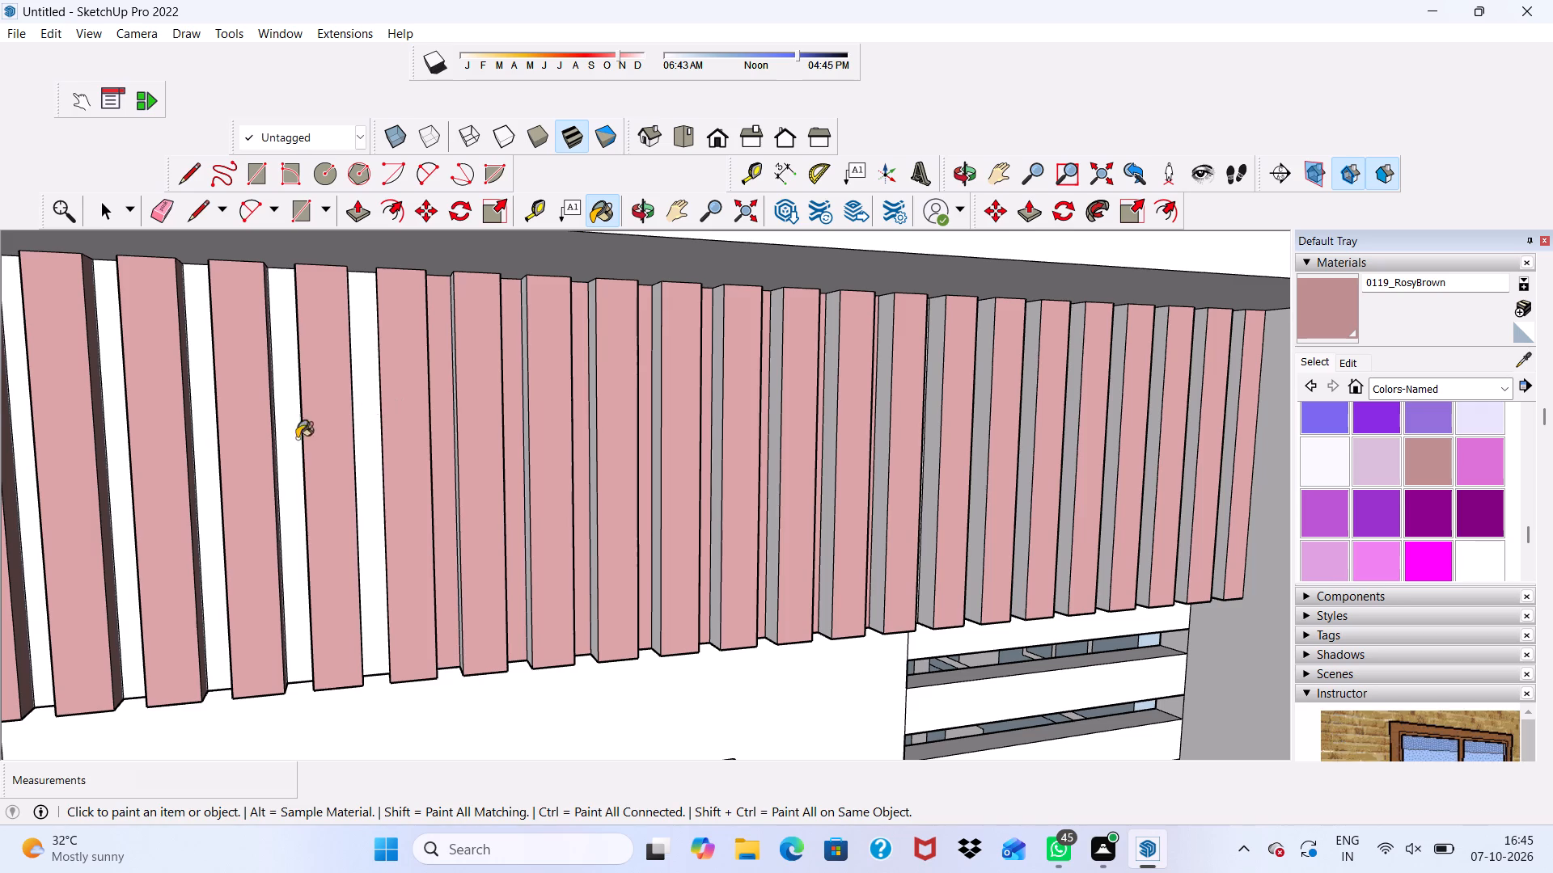
{"action": "left_click", "coordinate": [280, 436]}
{"action": "left_click", "coordinate": [197, 446]}
{"action": "left_click", "coordinate": [123, 452]}
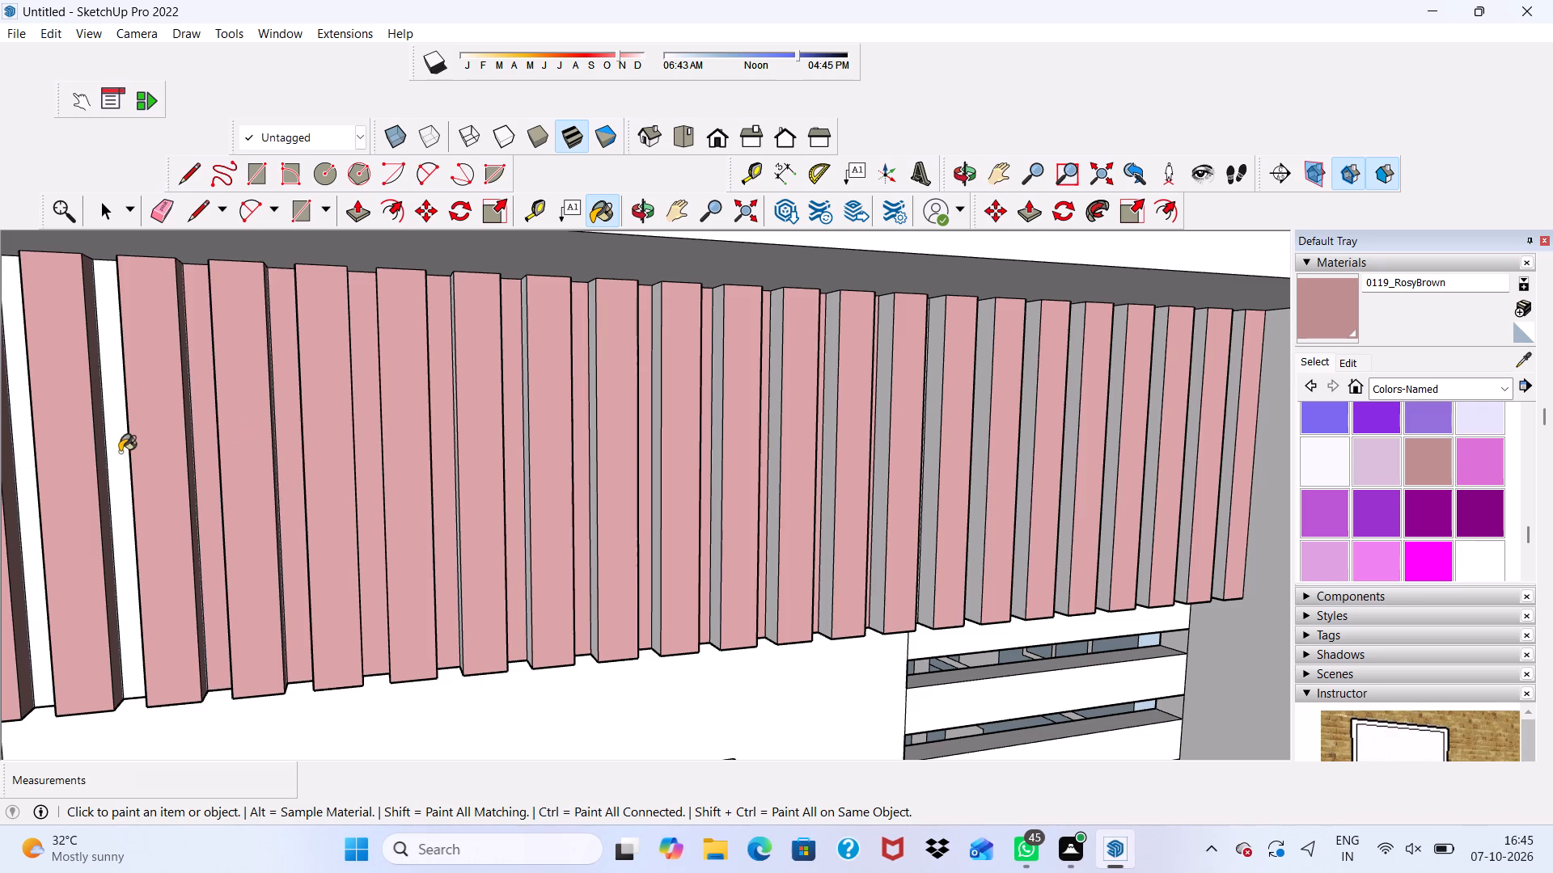
{"action": "left_click", "coordinate": [27, 468]}
Paint the unpainted opposite side faces of the first three slats on the fourth screen's window-side half 0119_RosyBrown.
{"action": "scroll", "coordinate": [112, 466], "scroll_direction": "down", "scroll_amount": 8}
{"action": "scroll", "coordinate": [612, 449], "scroll_direction": "down", "scroll_amount": 2}
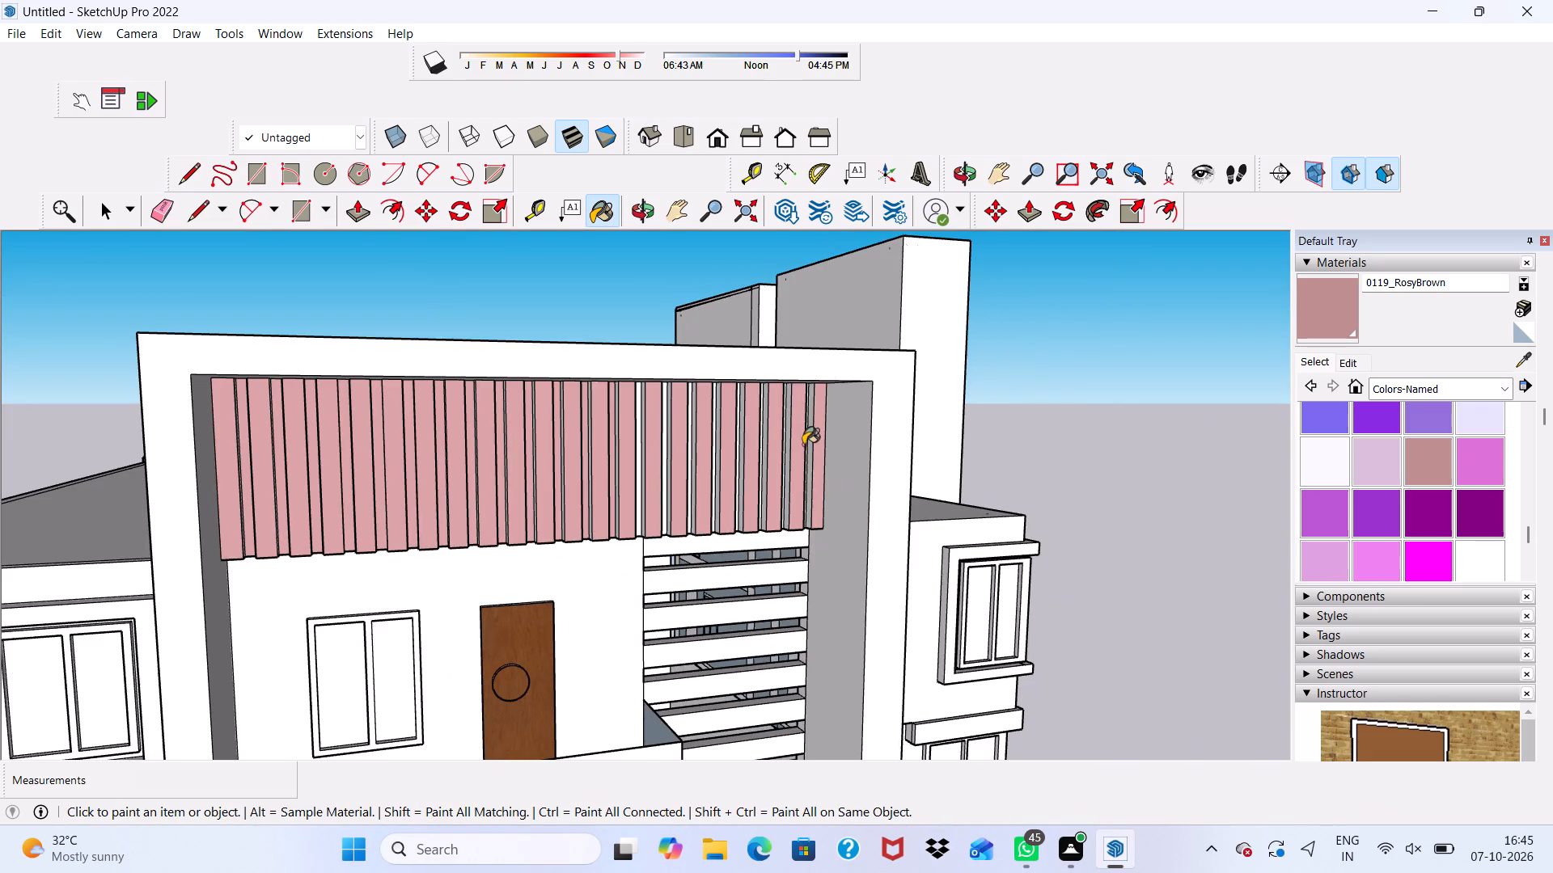
{"action": "middle_click_drag", "start_coordinate": [803, 445], "coordinate": [898, 415]}
{"action": "scroll", "coordinate": [690, 458], "scroll_direction": "up", "scroll_amount": 4}
{"action": "scroll", "coordinate": [586, 449], "scroll_direction": "up", "scroll_amount": 5}
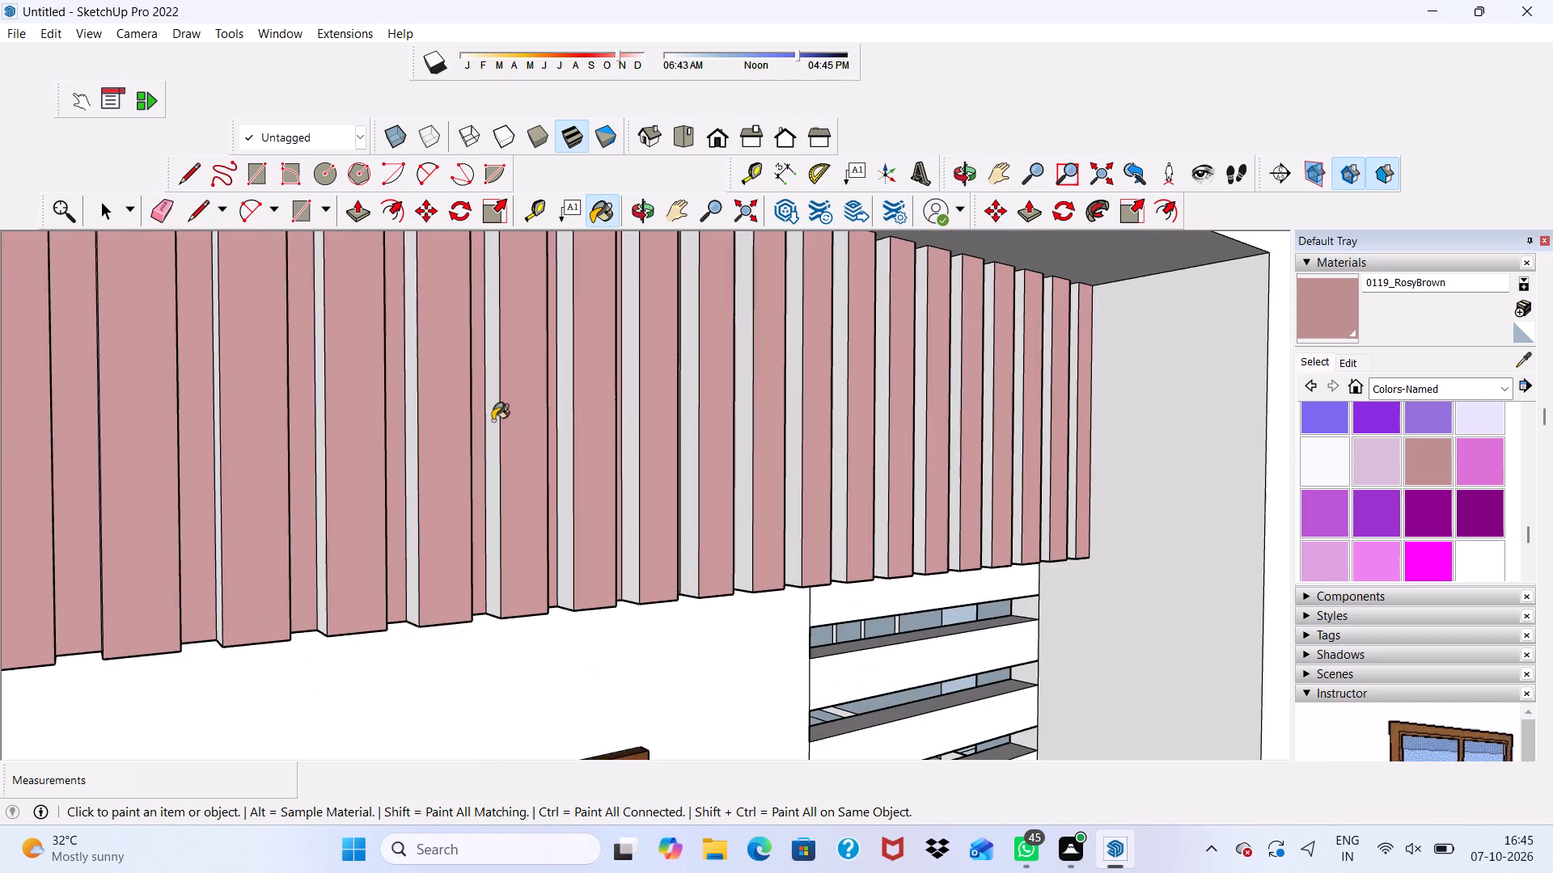
{"action": "left_click_drag", "start_coordinate": [319, 465], "coordinate": [344, 469]}
{"action": "left_click", "coordinate": [417, 466]}
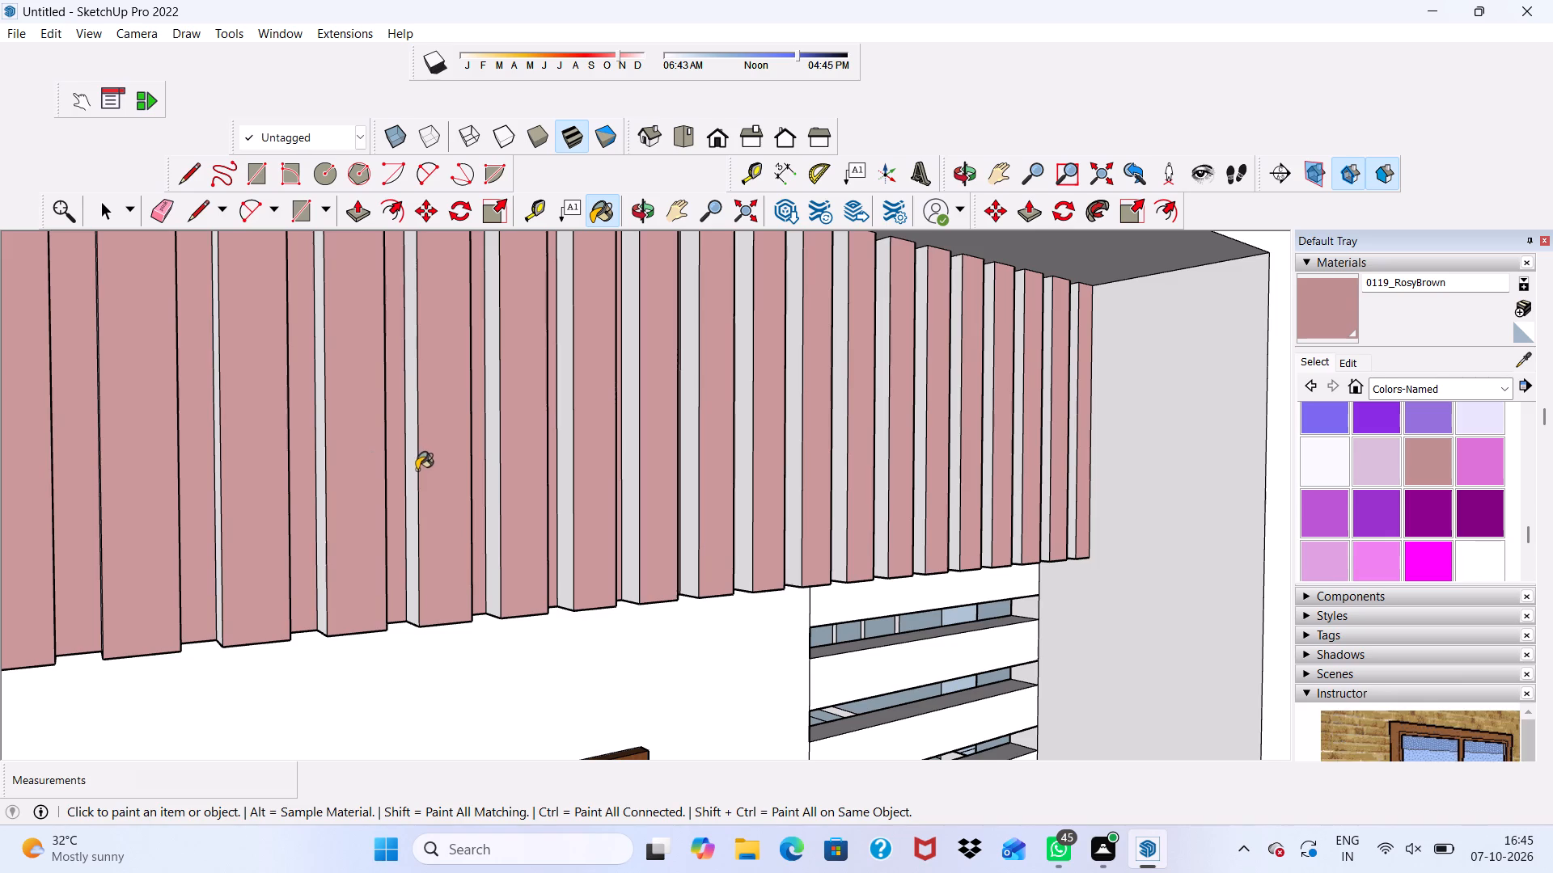
{"action": "scroll", "coordinate": [404, 481], "scroll_direction": "up", "scroll_amount": 2}
{"action": "scroll", "coordinate": [273, 499], "scroll_direction": "down", "scroll_amount": 1}
{"action": "left_click", "coordinate": [303, 494]}
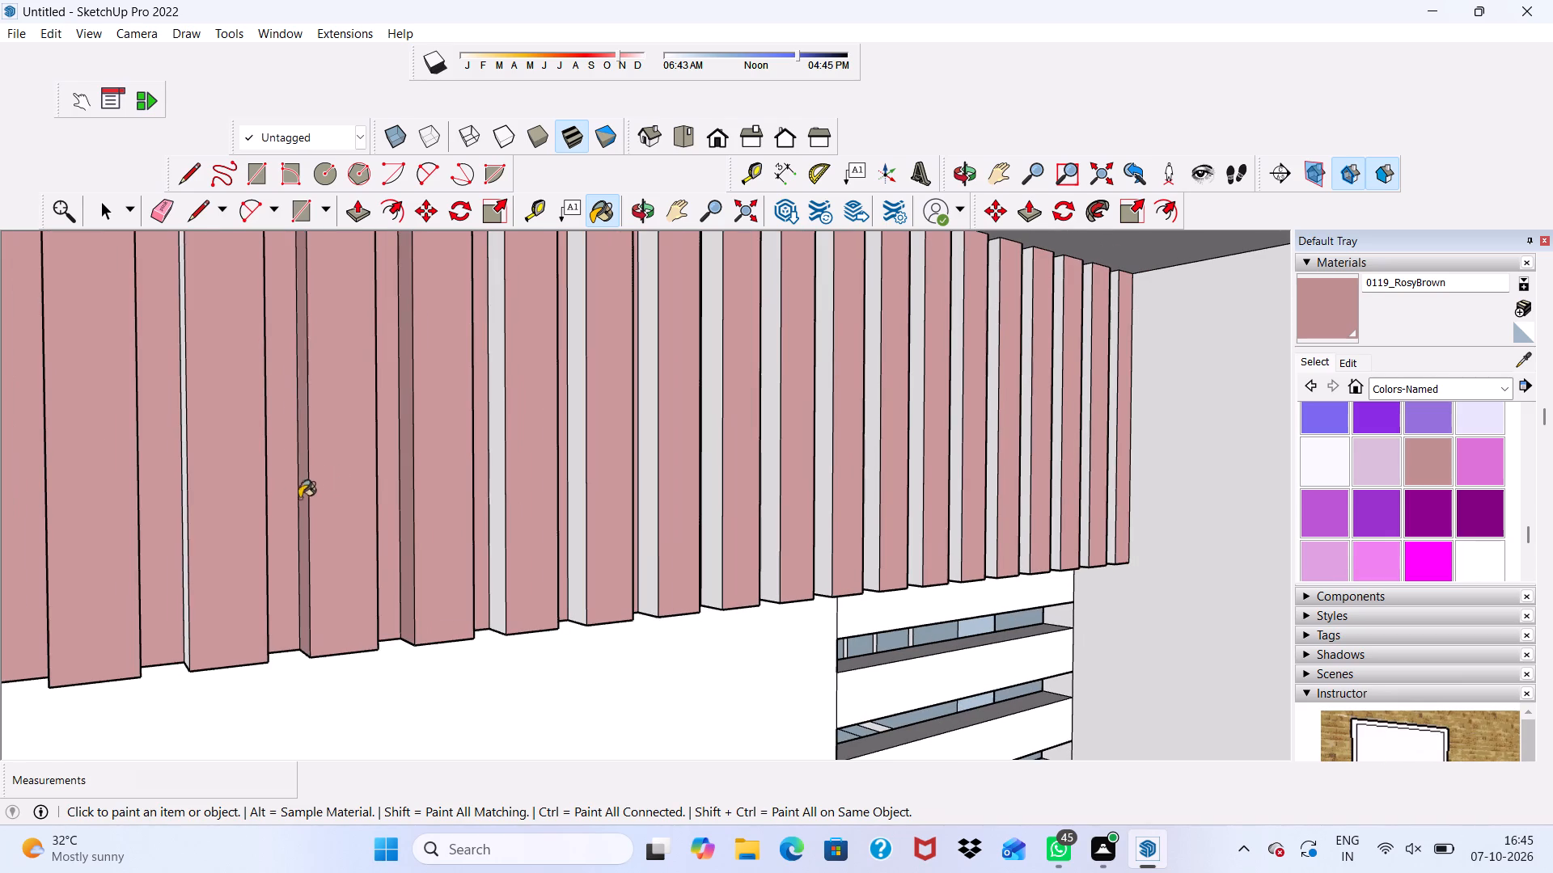
{"action": "left_click", "coordinate": [188, 500]}
{"action": "left_click", "coordinate": [184, 506]}
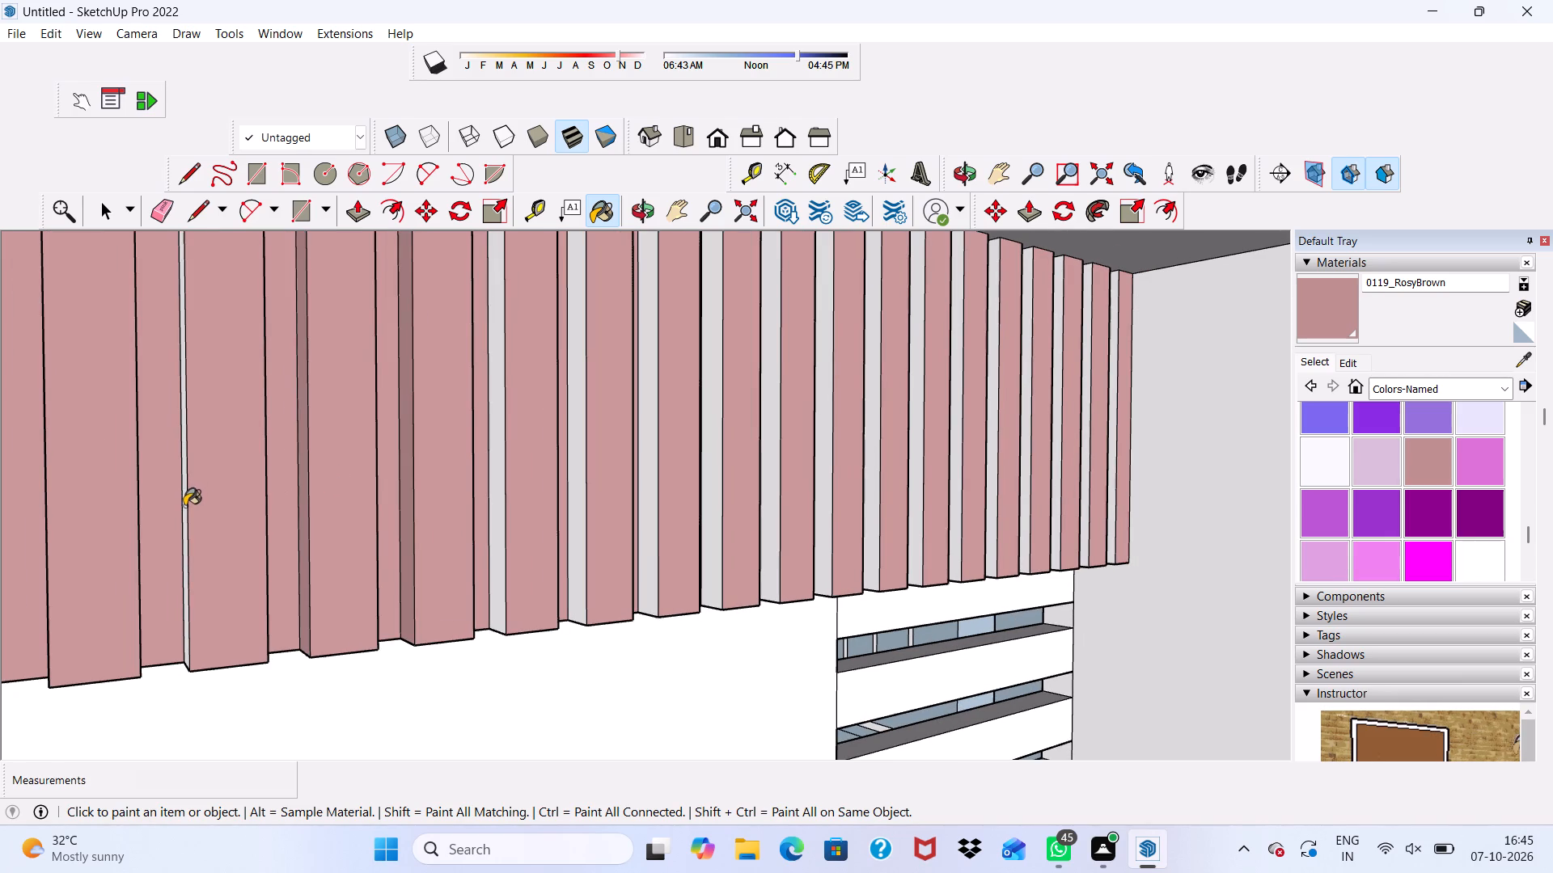
Paint the matching side faces of the next six slats, working towards the louvred opening, 0119_RosyBrown.
{"action": "left_click", "coordinate": [506, 475]}
{"action": "left_click_drag", "start_coordinate": [489, 480], "coordinate": [503, 491]}
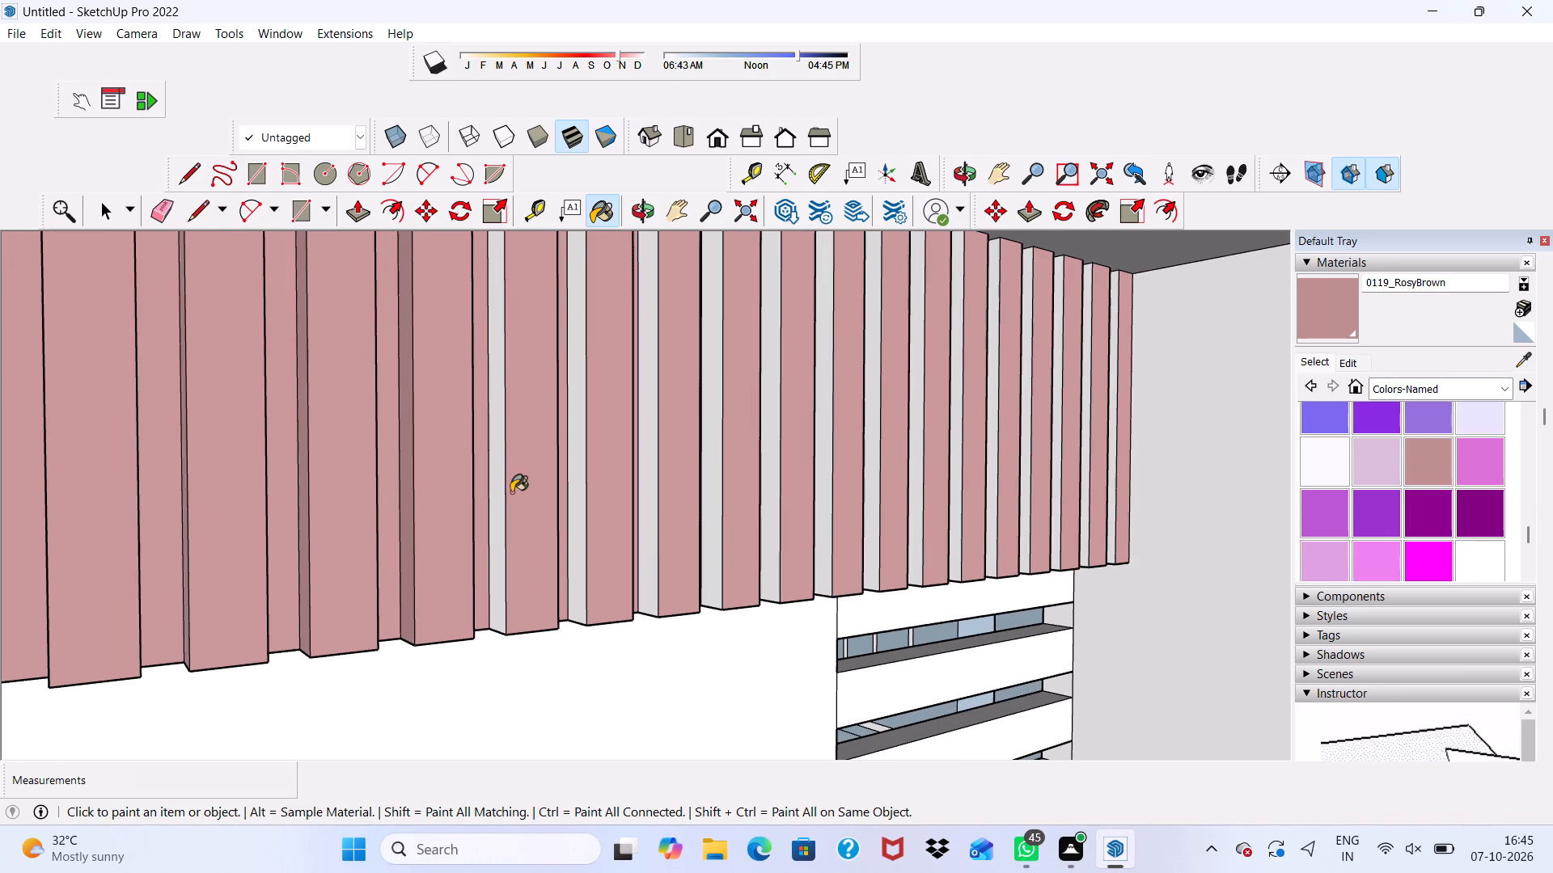
{"action": "left_click", "coordinate": [582, 484]}
{"action": "left_click", "coordinate": [576, 483]}
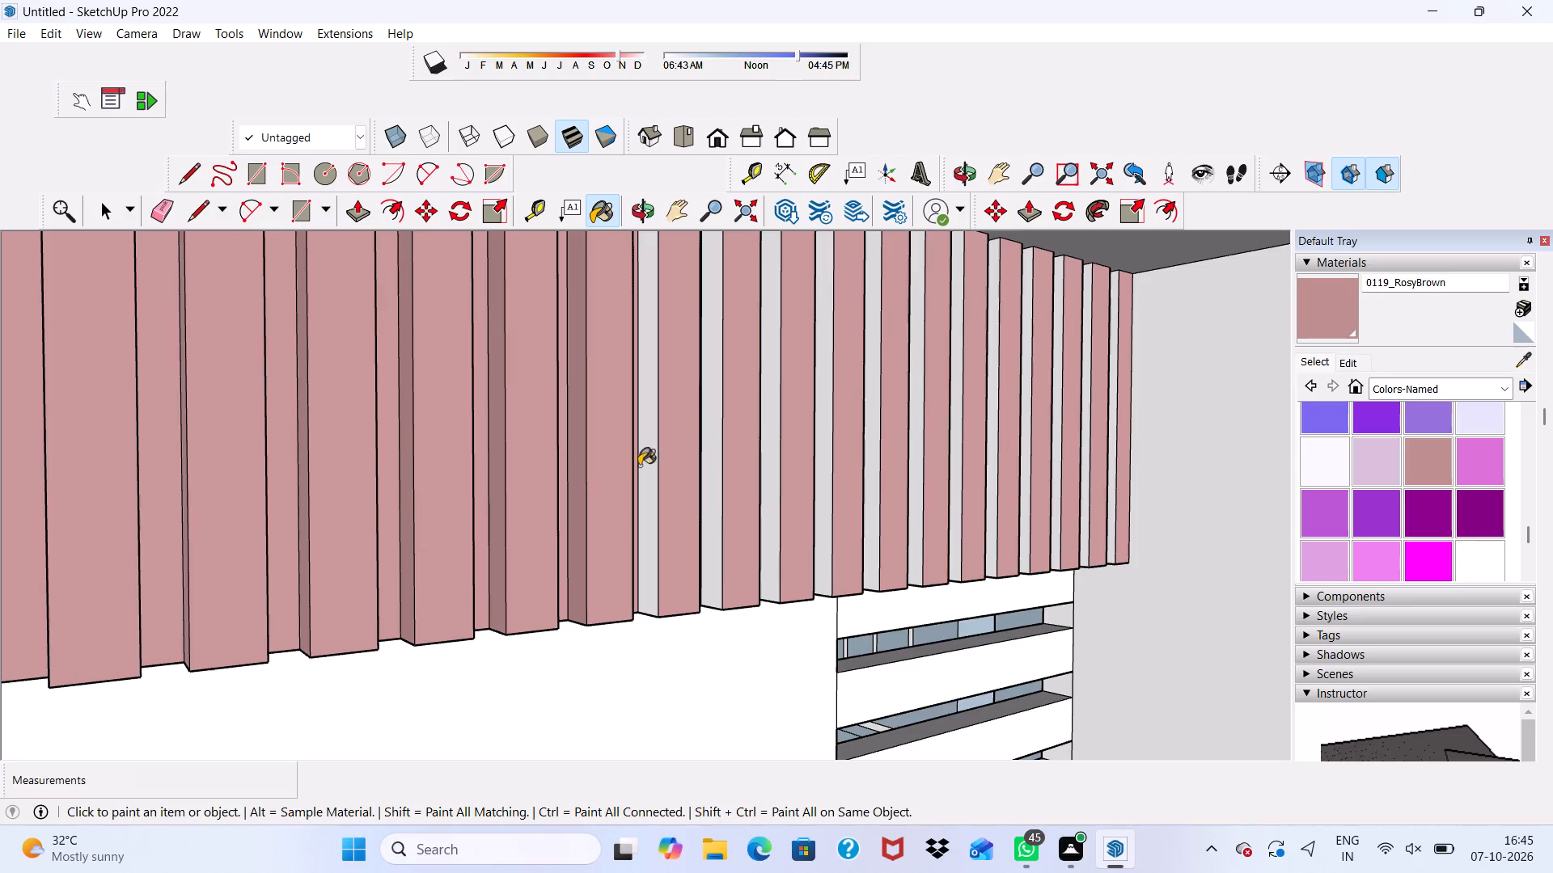
{"action": "left_click_drag", "start_coordinate": [639, 466], "coordinate": [660, 472]}
{"action": "left_click", "coordinate": [710, 481]}
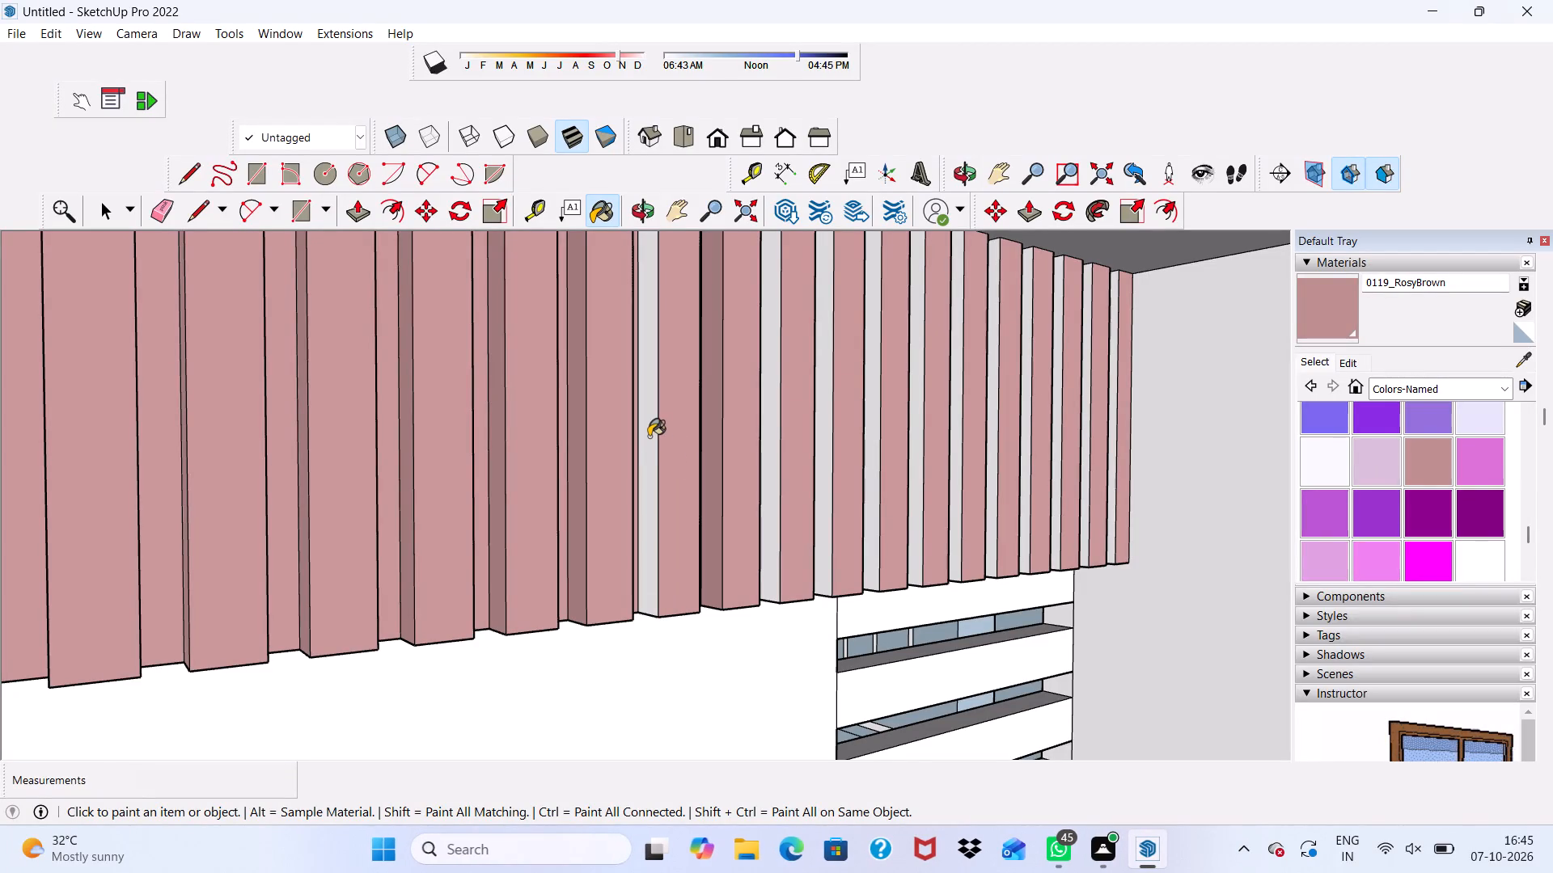
{"action": "left_click", "coordinate": [649, 436]}
{"action": "left_click", "coordinate": [771, 450]}
{"action": "left_click", "coordinate": [828, 449]}
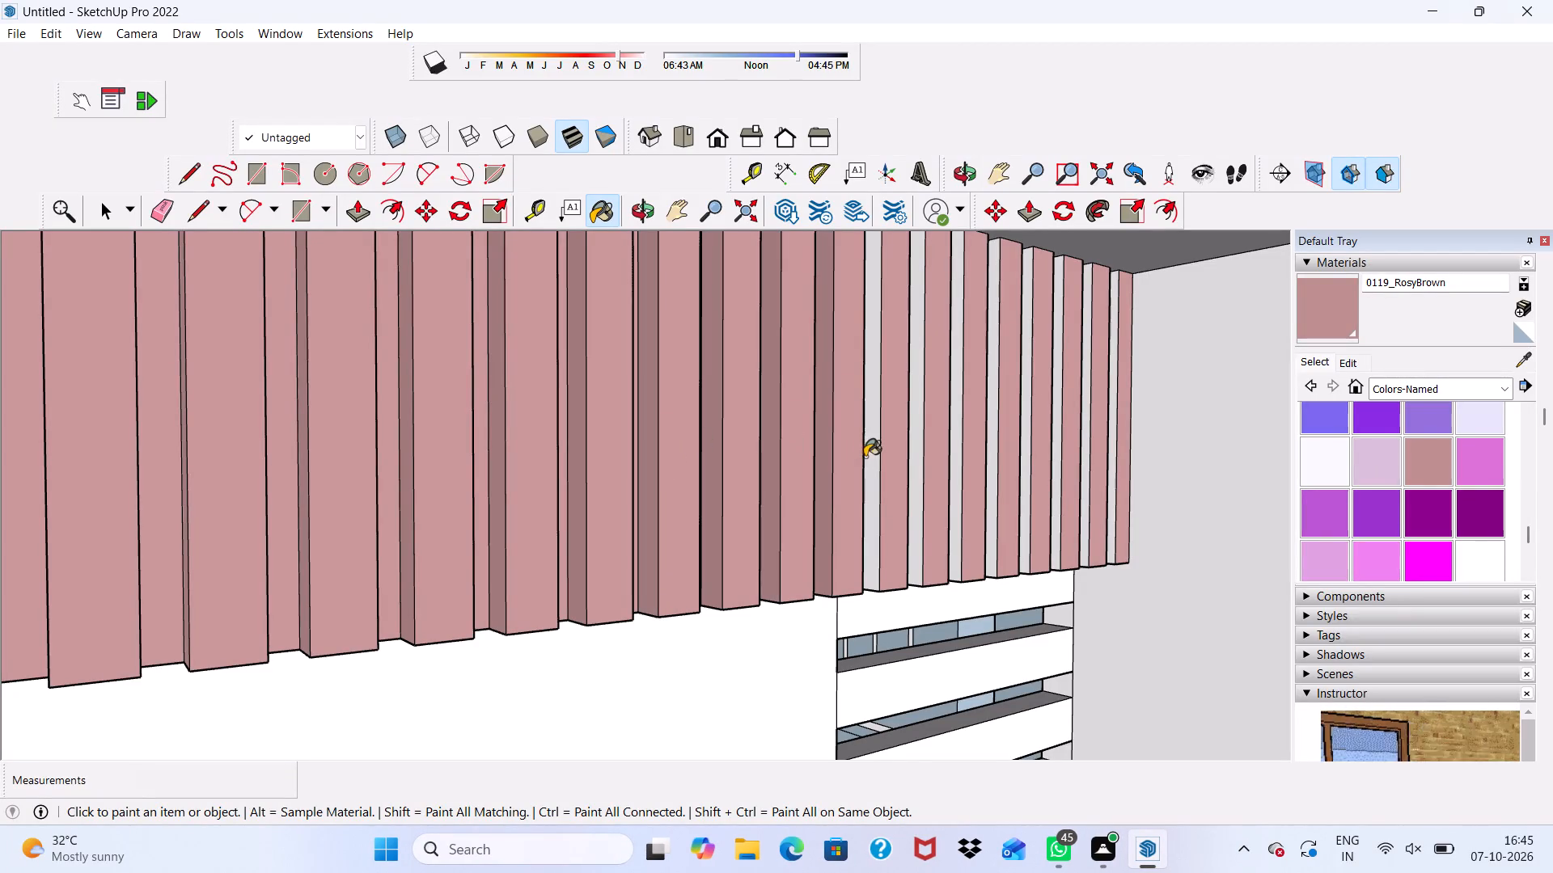
Paint the remaining side faces on this side of the slats 0119_RosyBrown, up to the screen's end above the louvres.
{"action": "left_click_drag", "start_coordinate": [865, 457], "coordinate": [876, 462]}
{"action": "left_click_drag", "start_coordinate": [903, 458], "coordinate": [917, 461]}
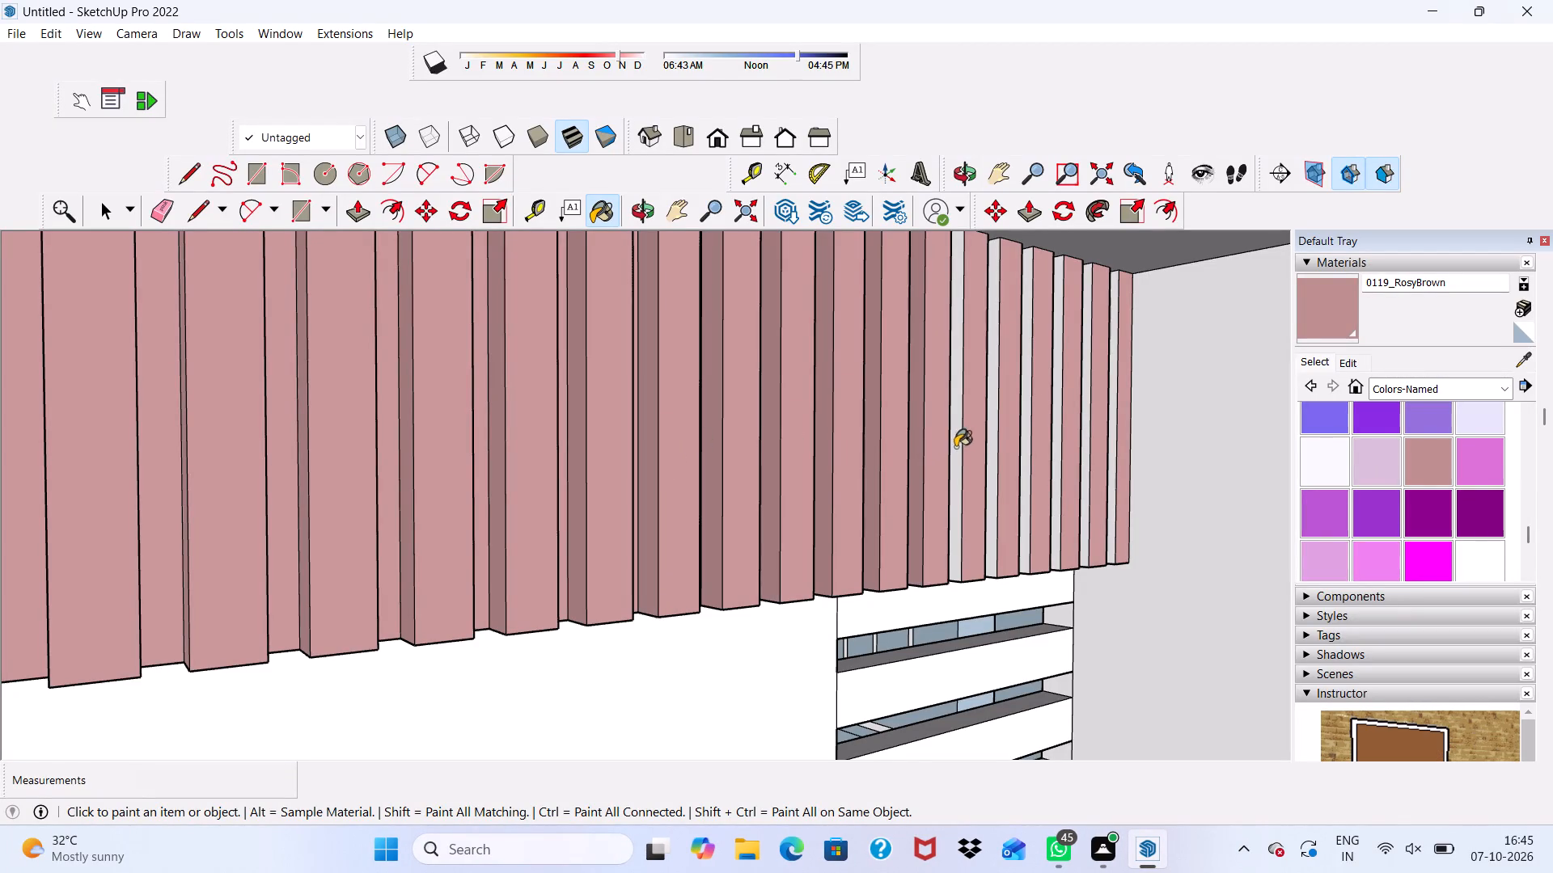
{"action": "left_click", "coordinate": [958, 447]}
{"action": "left_click", "coordinate": [980, 444]}
{"action": "left_click", "coordinate": [987, 446]}
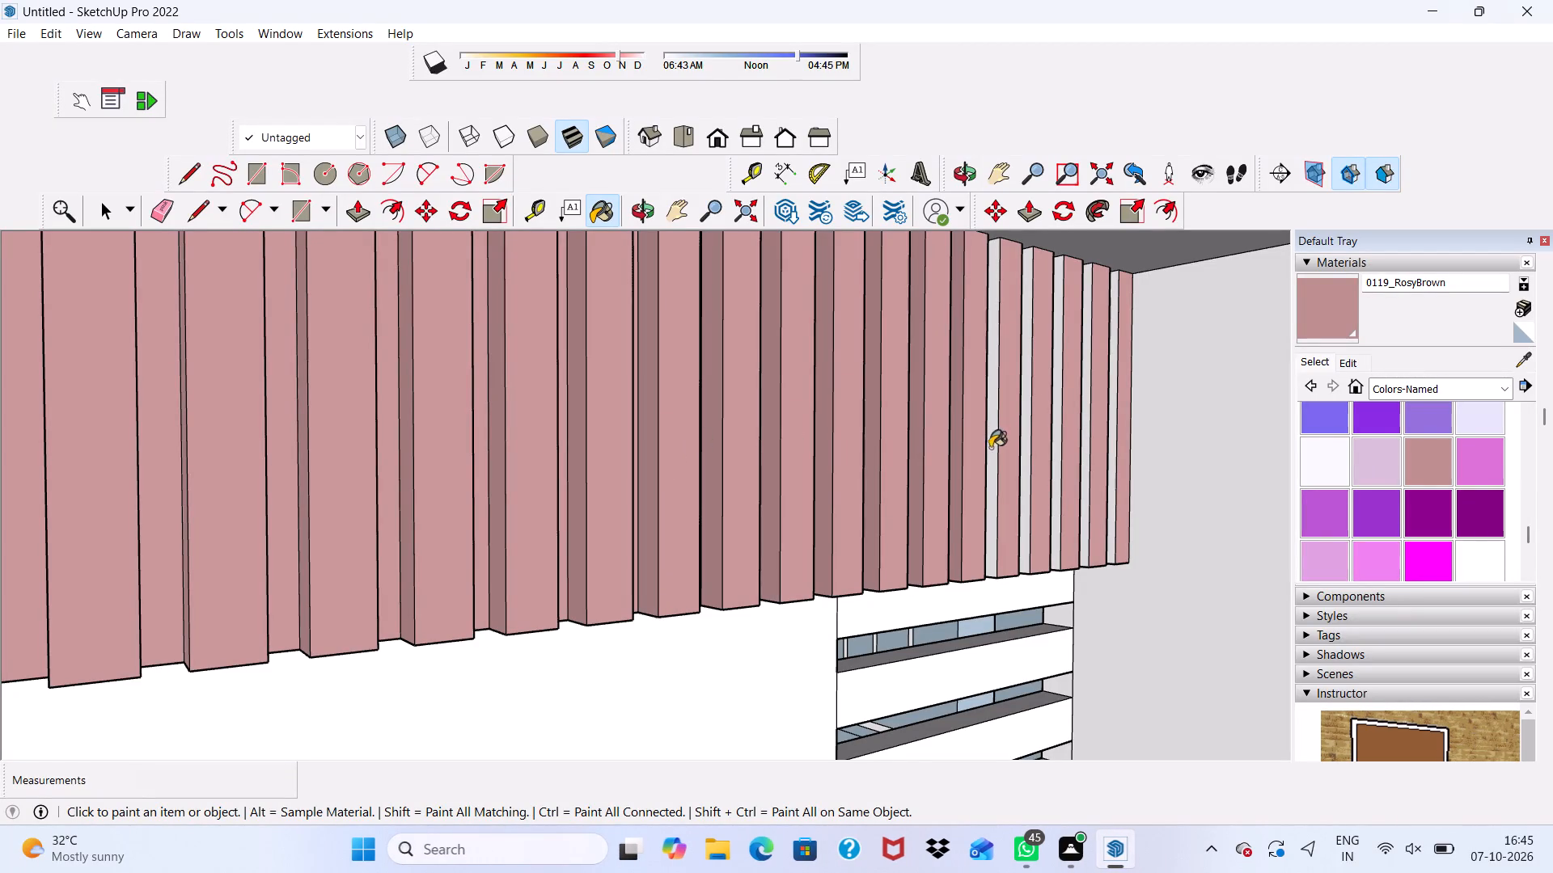
{"action": "left_click", "coordinate": [1022, 449]}
{"action": "left_click_drag", "start_coordinate": [1047, 450], "coordinate": [1064, 453]}
{"action": "left_click", "coordinate": [1078, 449]}
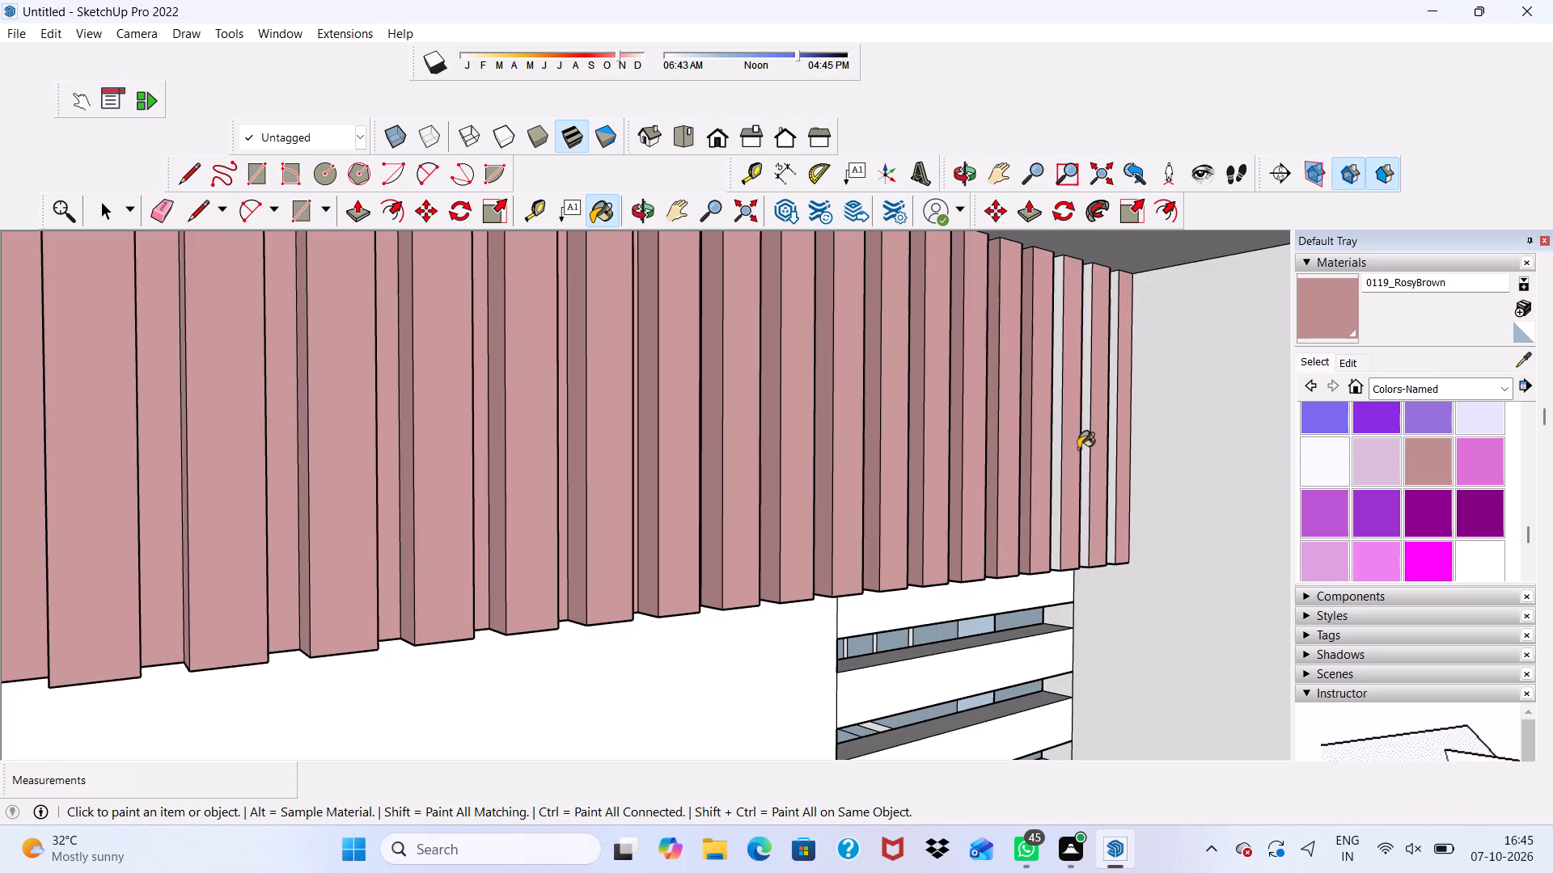
{"action": "left_click", "coordinate": [1057, 430]}
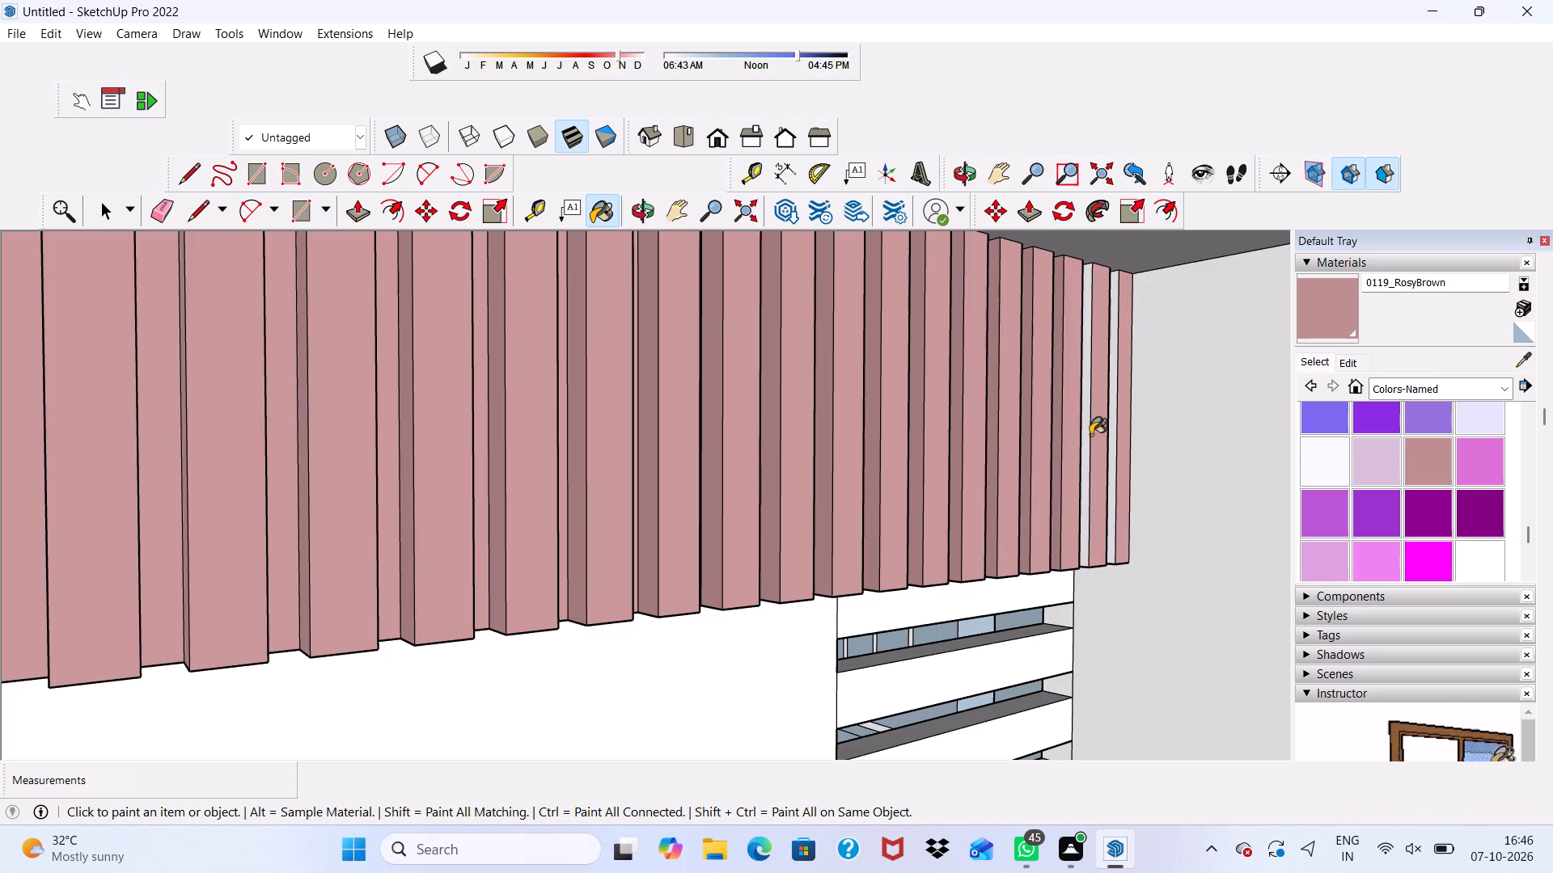
{"action": "left_click", "coordinate": [1082, 422]}
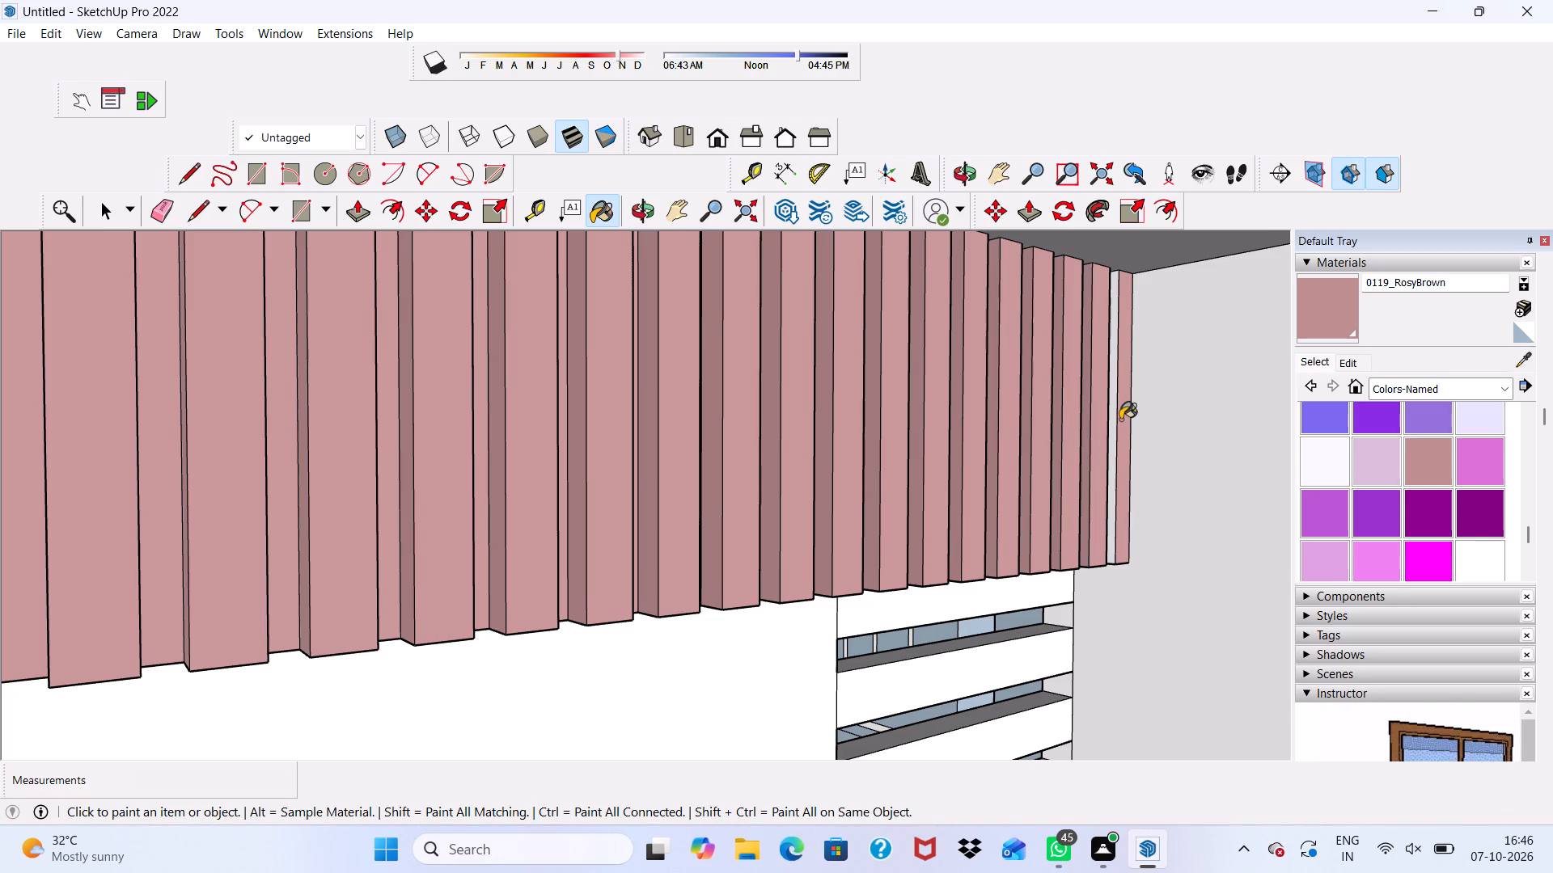
{"action": "left_click", "coordinate": [1115, 425]}
Paint the grey side faces of the next two slats near the screen's middle and the white backing strips beside them 0119_RosyBrown.
{"action": "scroll", "coordinate": [1081, 414], "scroll_direction": "down", "scroll_amount": 3}
{"action": "middle_click_drag", "start_coordinate": [1081, 415], "coordinate": [785, 461]}
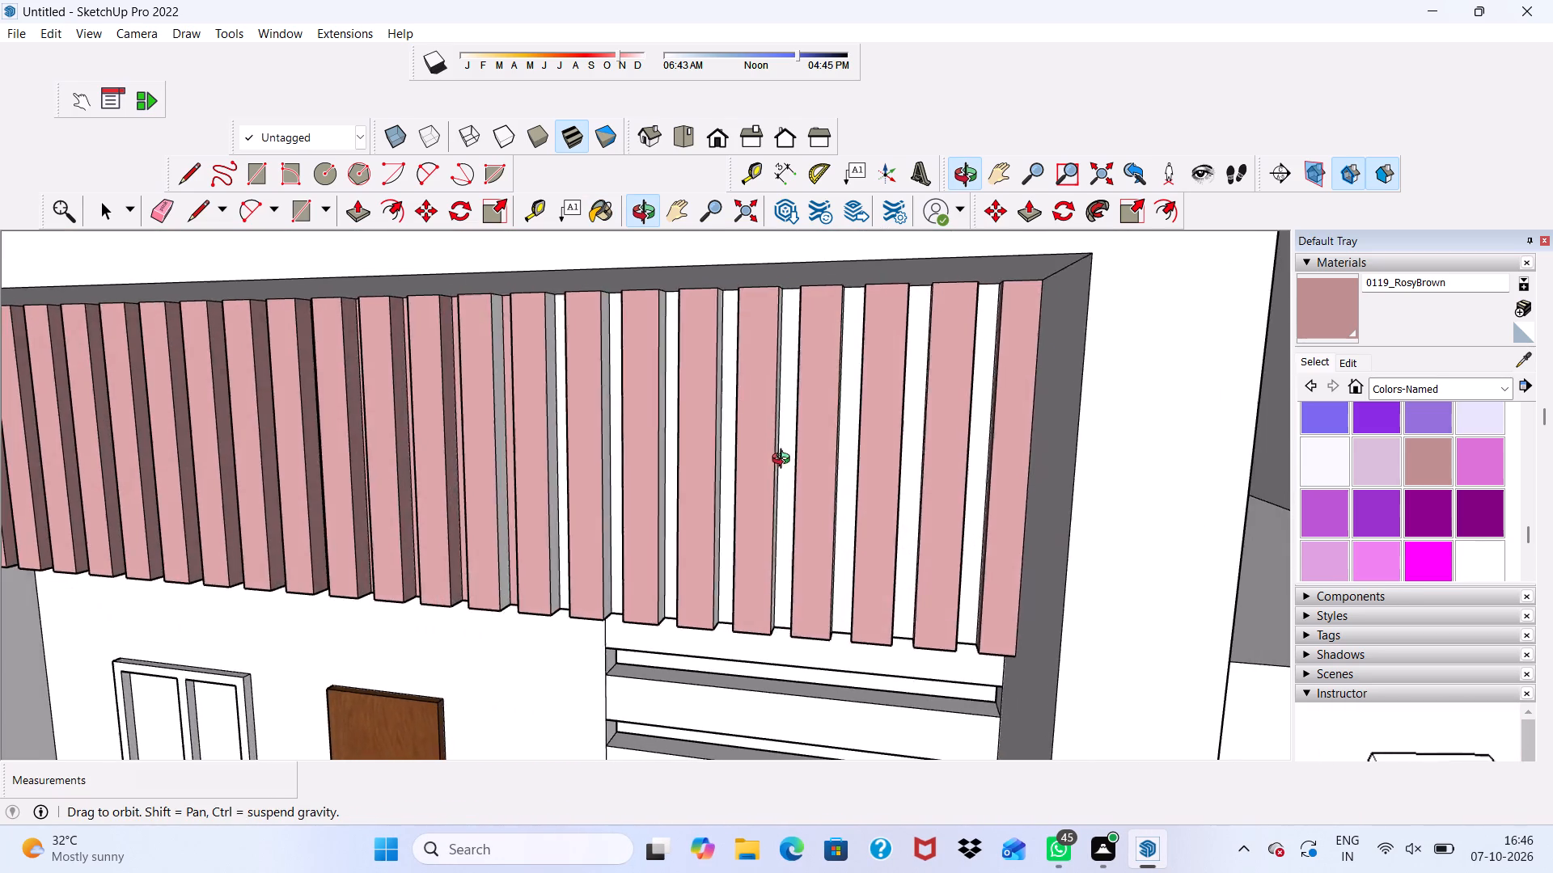
{"action": "middle_click_drag", "start_coordinate": [785, 461], "coordinate": [776, 453]}
{"action": "scroll", "coordinate": [563, 373], "scroll_direction": "up", "scroll_amount": 9}
{"action": "left_click", "coordinate": [431, 323]}
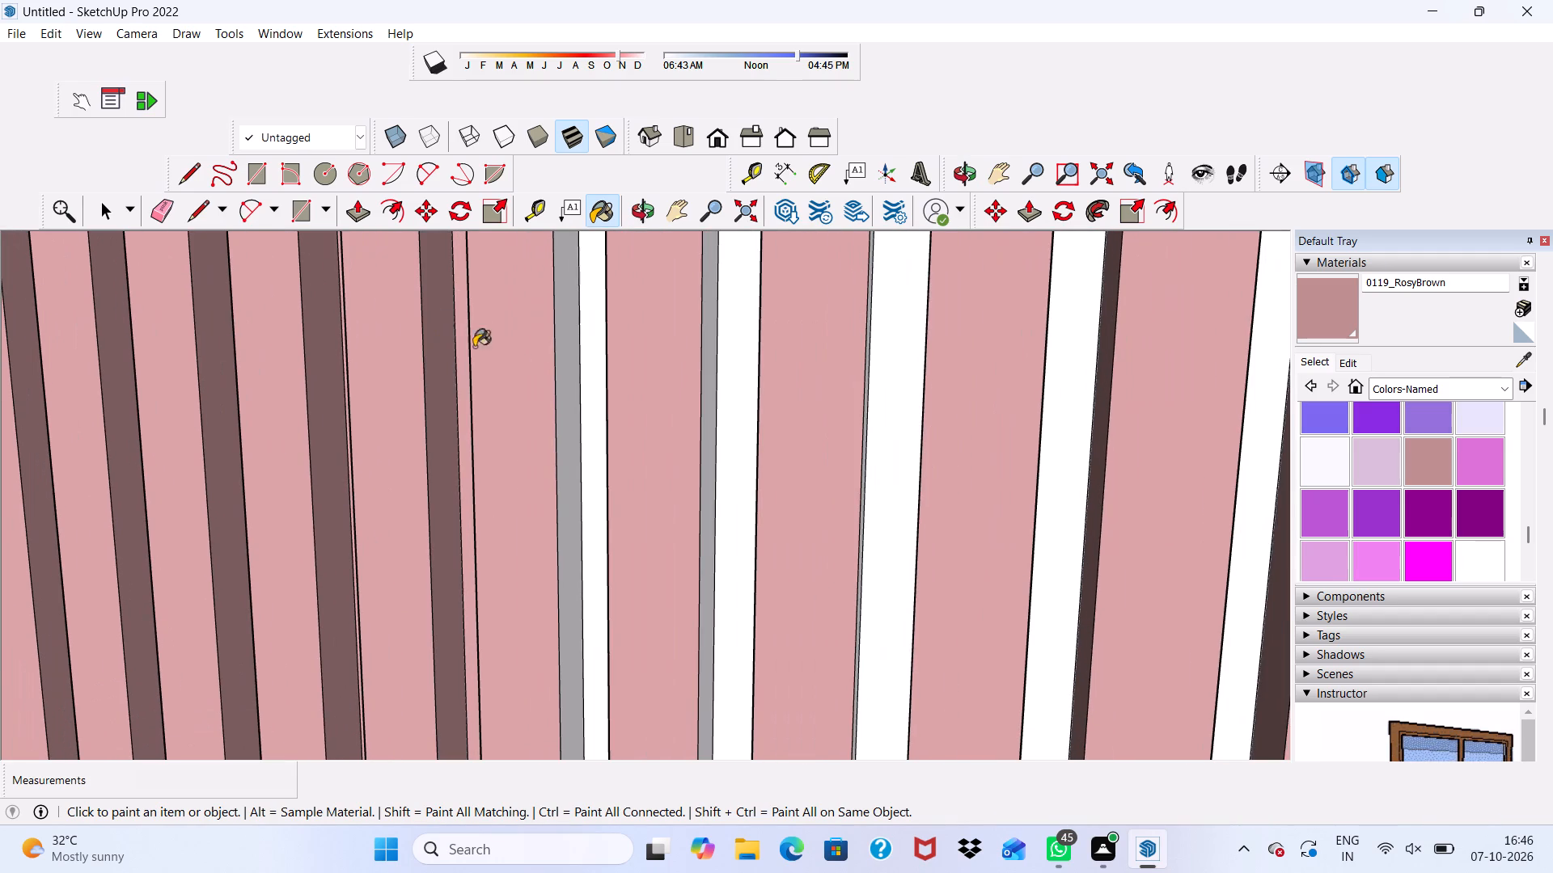
{"action": "left_click", "coordinate": [564, 354]}
{"action": "scroll", "coordinate": [749, 413], "scroll_direction": "up", "scroll_amount": 1}
{"action": "left_click", "coordinate": [724, 383]}
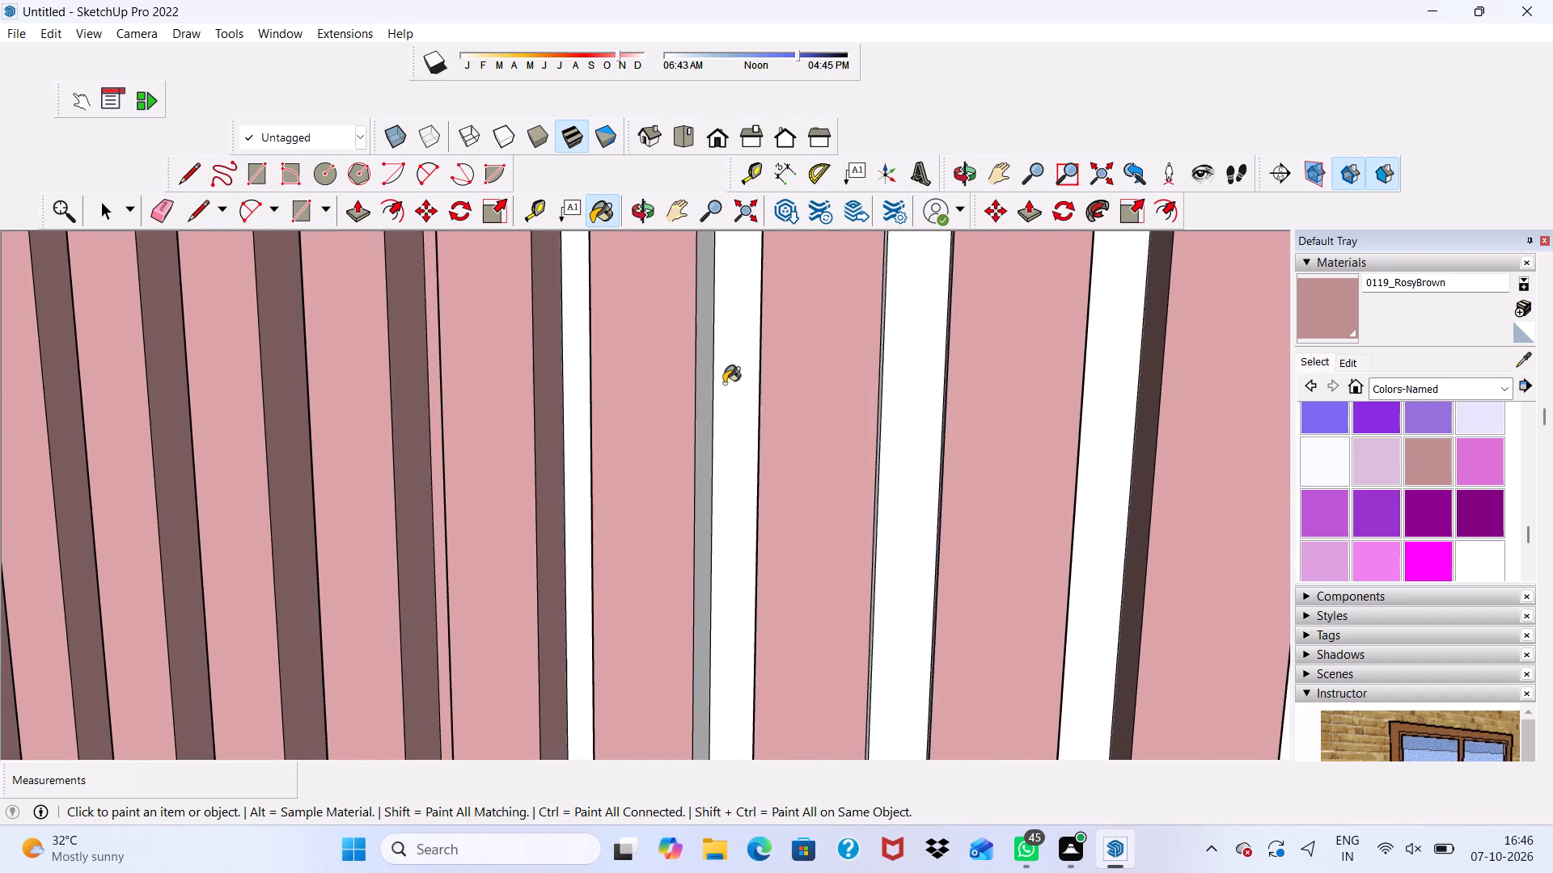
{"action": "left_click", "coordinate": [700, 360]}
{"action": "left_click", "coordinate": [572, 348]}
Paint the white side faces and backing strips of the following slats above the louvres 0119_RosyBrown, leaving the last four gaps.
{"action": "scroll", "coordinate": [894, 399], "scroll_direction": "down", "scroll_amount": 1}
{"action": "middle_click_drag", "start_coordinate": [894, 399], "coordinate": [721, 365]}
{"action": "scroll", "coordinate": [836, 369], "scroll_direction": "up", "scroll_amount": 1}
{"action": "left_click_drag", "start_coordinate": [864, 362], "coordinate": [873, 367]}
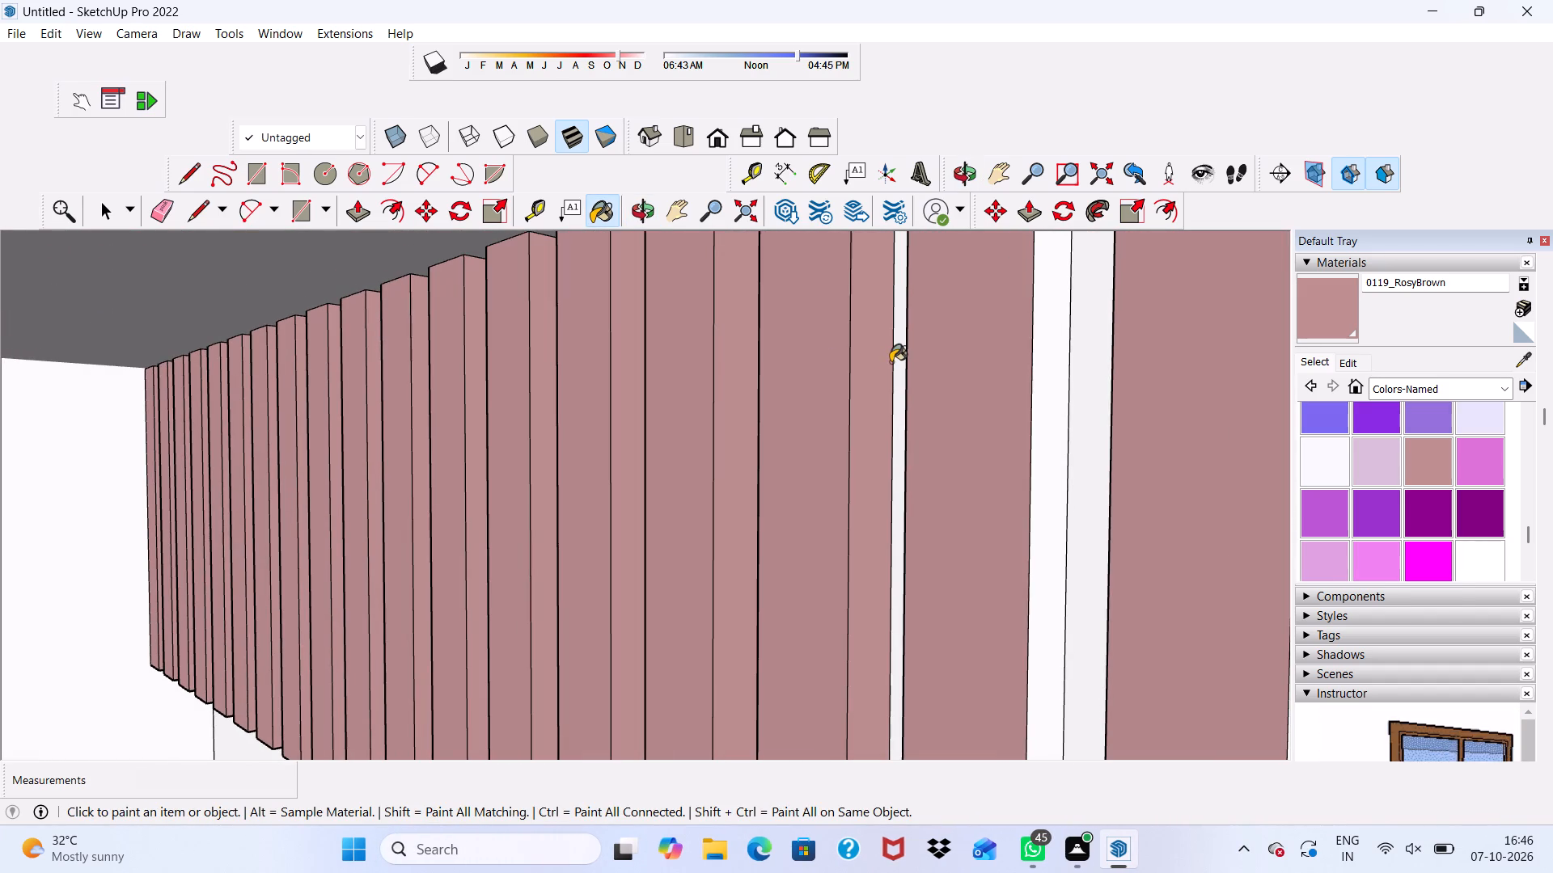
{"action": "left_click", "coordinate": [891, 361]}
{"action": "scroll", "coordinate": [898, 360], "scroll_direction": "up", "scroll_amount": 2}
{"action": "left_click", "coordinate": [898, 360]}
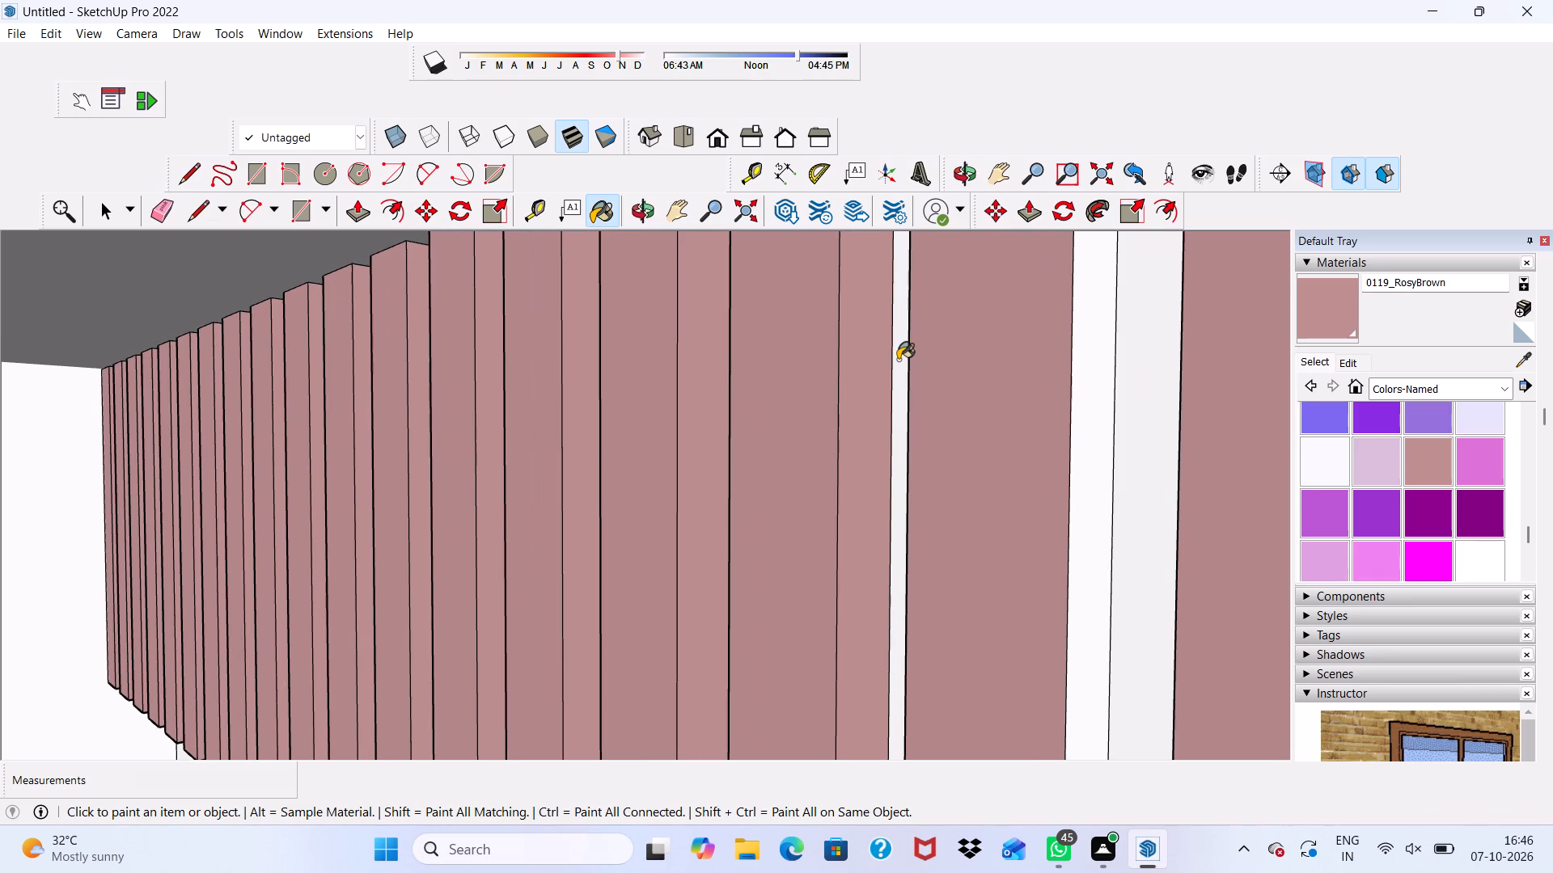
{"action": "scroll", "coordinate": [1068, 409], "scroll_direction": "down", "scroll_amount": 2}
{"action": "middle_click_drag", "start_coordinate": [1070, 410], "coordinate": [992, 449]}
{"action": "left_click", "coordinate": [942, 404]}
{"action": "middle_click_drag", "start_coordinate": [942, 404], "coordinate": [1038, 413]}
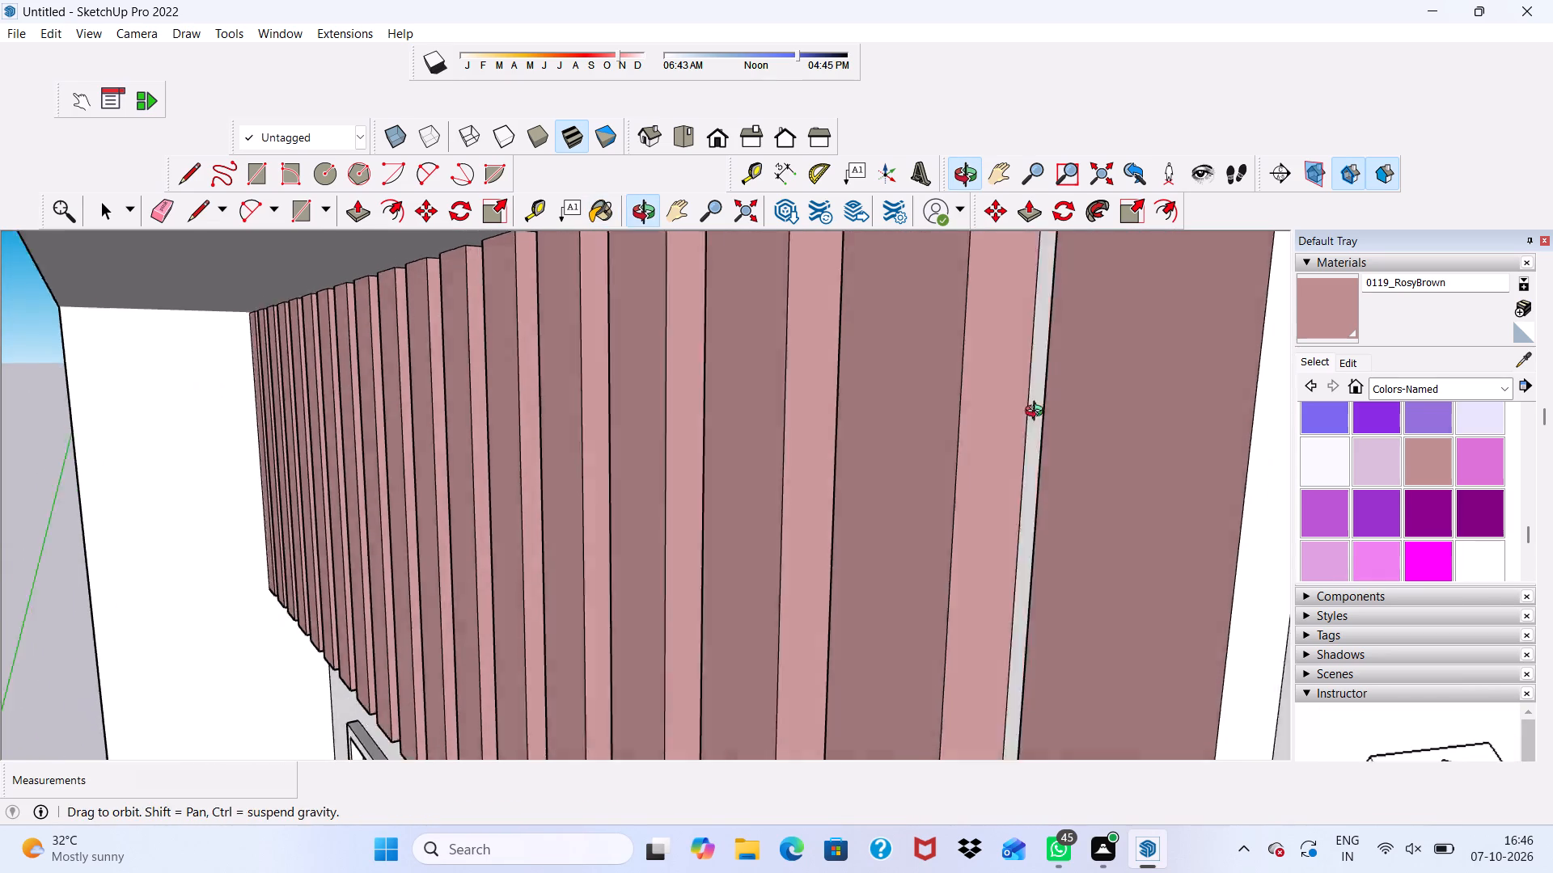
{"action": "middle_click_drag", "start_coordinate": [1038, 413], "coordinate": [1149, 415]}
{"action": "left_click", "coordinate": [1210, 383]}
{"action": "scroll", "coordinate": [1115, 348], "scroll_direction": "down", "scroll_amount": 14}
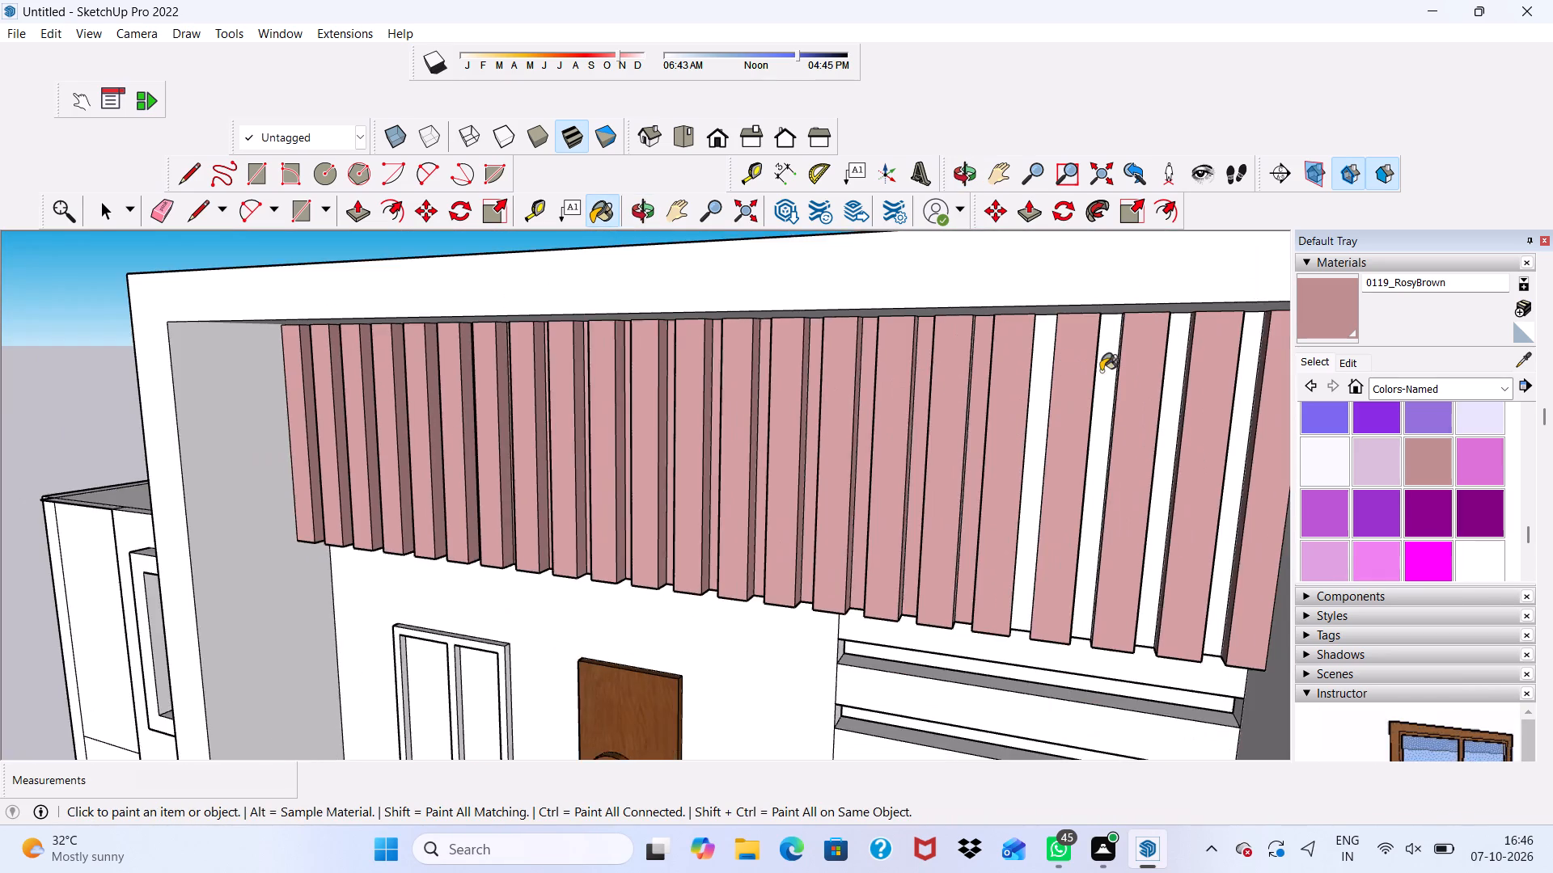
Paint the white backing strips in the next three gaps towards the screen's louvre end 0119_RosyBrown.
{"action": "scroll", "coordinate": [1101, 371], "scroll_direction": "down", "scroll_amount": 2}
{"action": "scroll", "coordinate": [1032, 396], "scroll_direction": "up", "scroll_amount": 3}
{"action": "left_click", "coordinate": [1057, 382]}
{"action": "left_click", "coordinate": [1126, 411]}
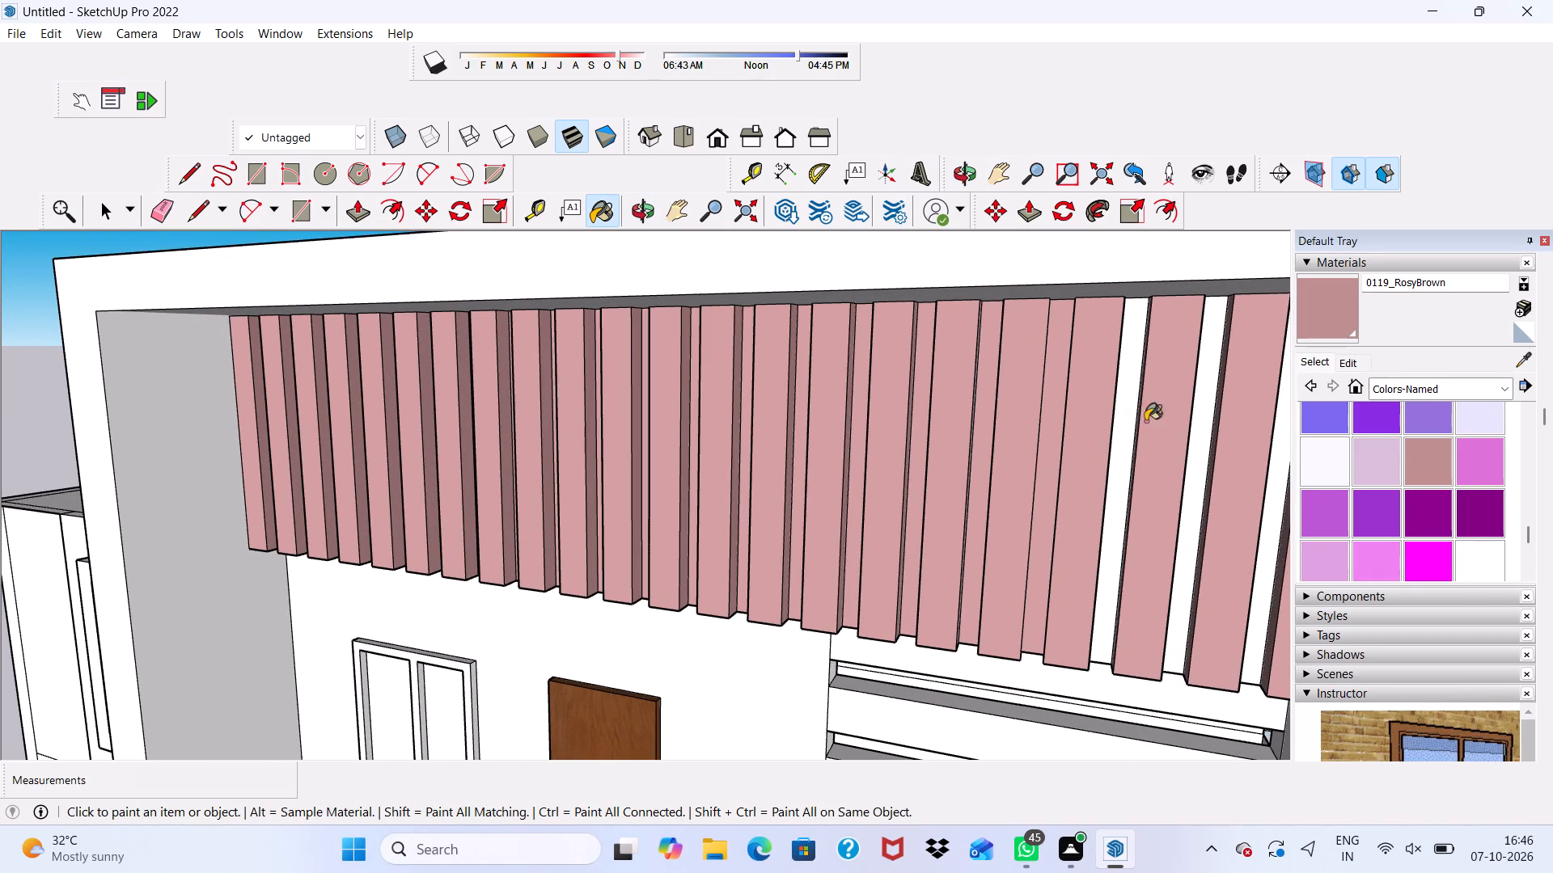
{"action": "left_click", "coordinate": [1201, 425]}
Paint the white side faces of the next slats above the louvres 0119_RosyBrown, stopping before the last two.
{"action": "middle_click_drag", "start_coordinate": [1203, 425], "coordinate": [1115, 387]}
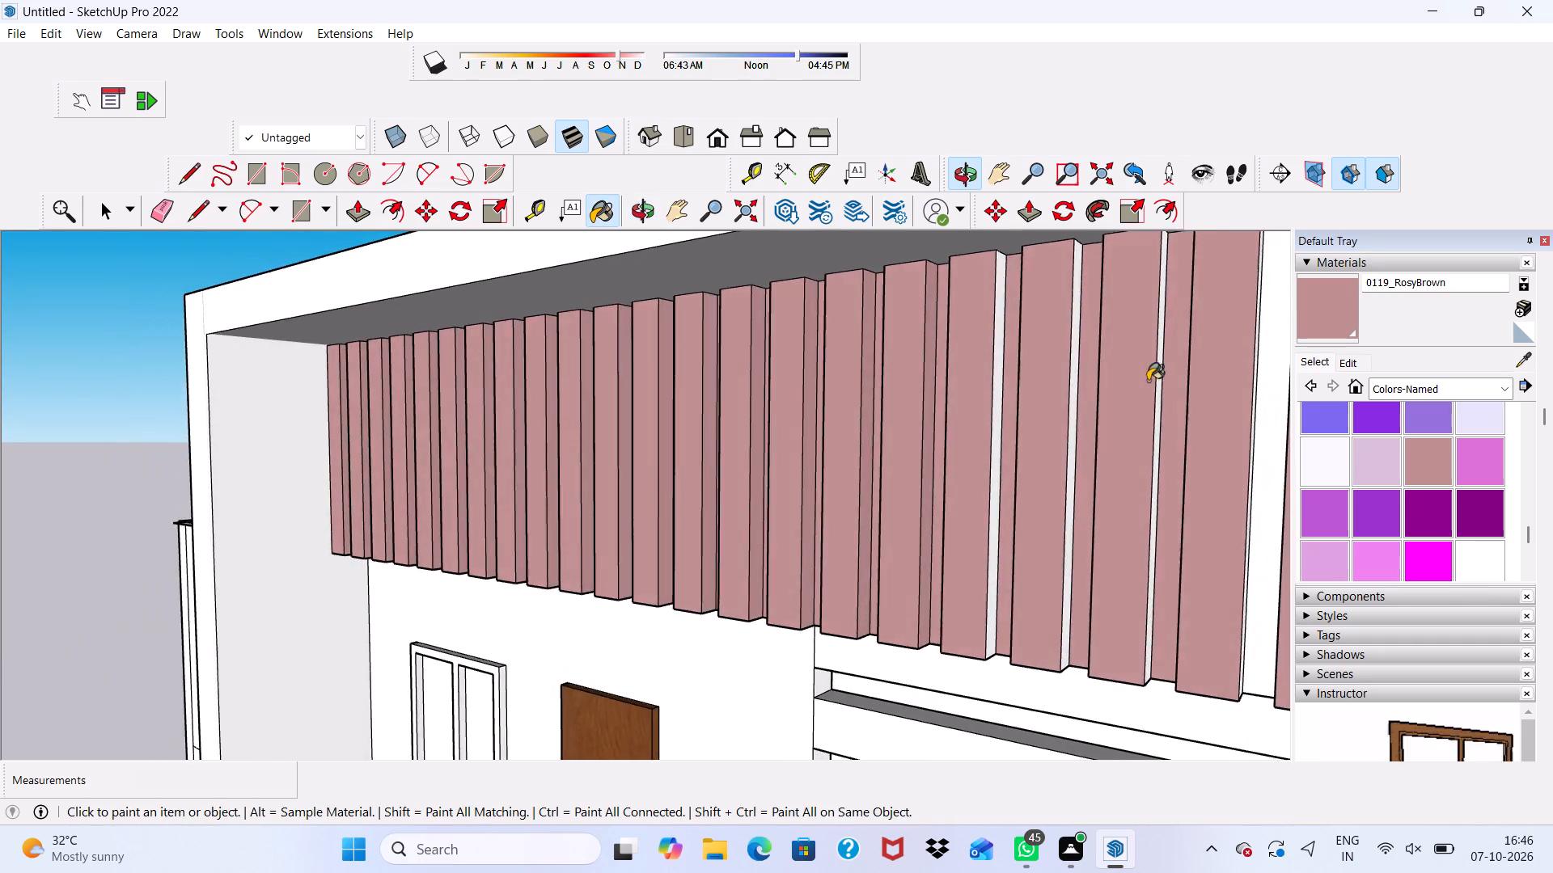
{"action": "scroll", "coordinate": [1132, 379], "scroll_direction": "down", "scroll_amount": 3}
{"action": "scroll", "coordinate": [1016, 370], "scroll_direction": "up", "scroll_amount": 4}
{"action": "left_click", "coordinate": [1016, 369]}
{"action": "scroll", "coordinate": [1093, 402], "scroll_direction": "up", "scroll_amount": 5}
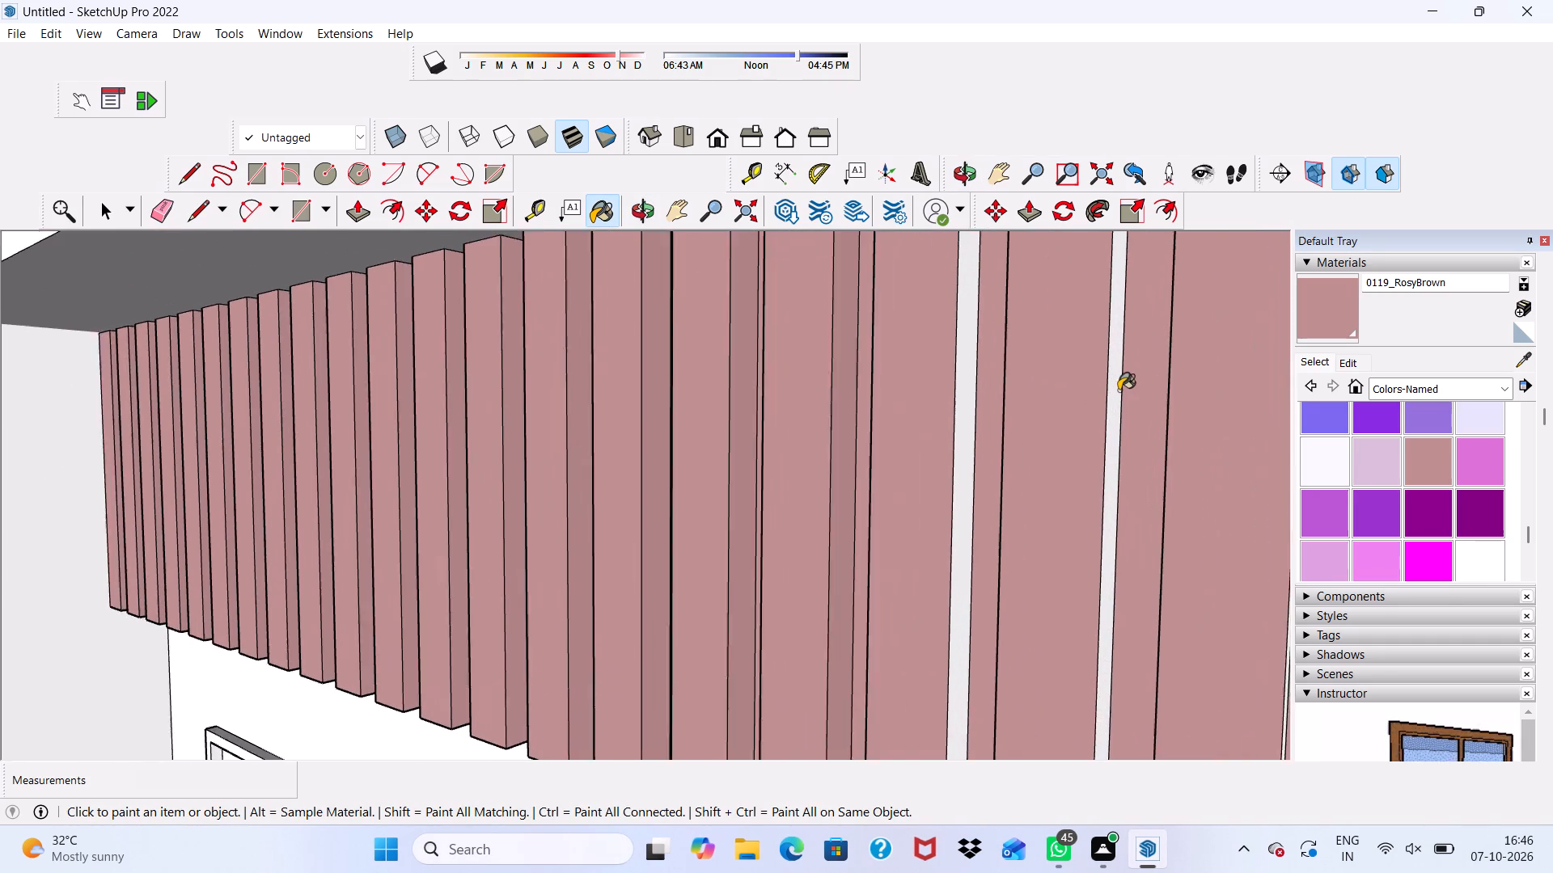
{"action": "scroll", "coordinate": [1119, 390], "scroll_direction": "up", "scroll_amount": 2}
{"action": "left_click", "coordinate": [1119, 390]}
{"action": "left_click", "coordinate": [947, 414]}
Paint the last two white slat side faces and the final backing strip at the screen's louvre end 0119_RosyBrown.
{"action": "scroll", "coordinate": [947, 414], "scroll_direction": "down", "scroll_amount": 2}
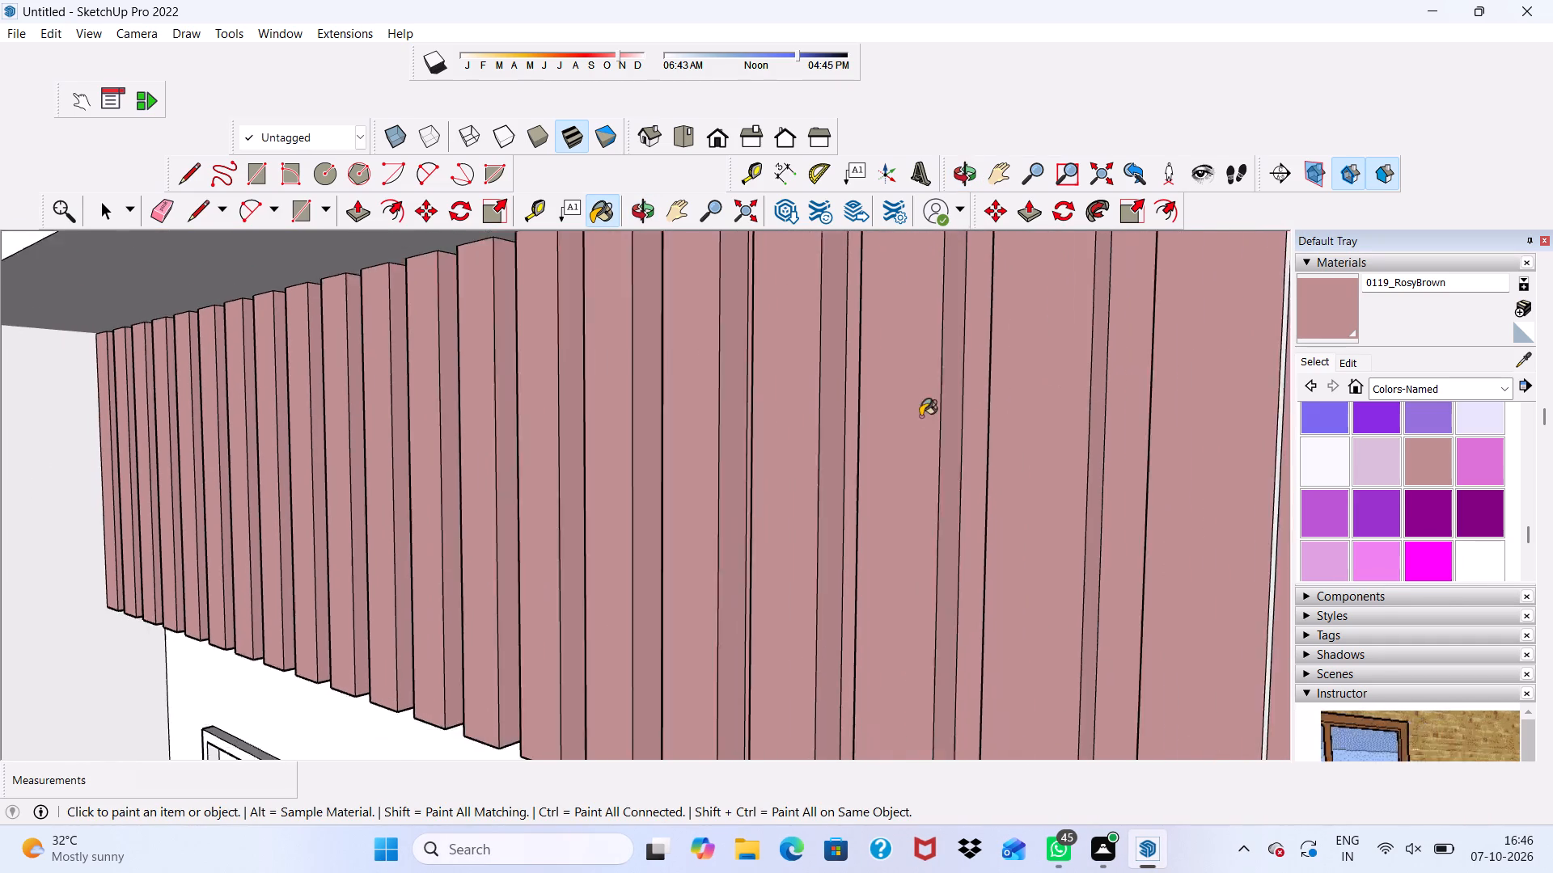
{"action": "scroll", "coordinate": [920, 416], "scroll_direction": "down", "scroll_amount": 7}
{"action": "scroll", "coordinate": [1007, 379], "scroll_direction": "up", "scroll_amount": 4}
{"action": "left_click", "coordinate": [1007, 378]}
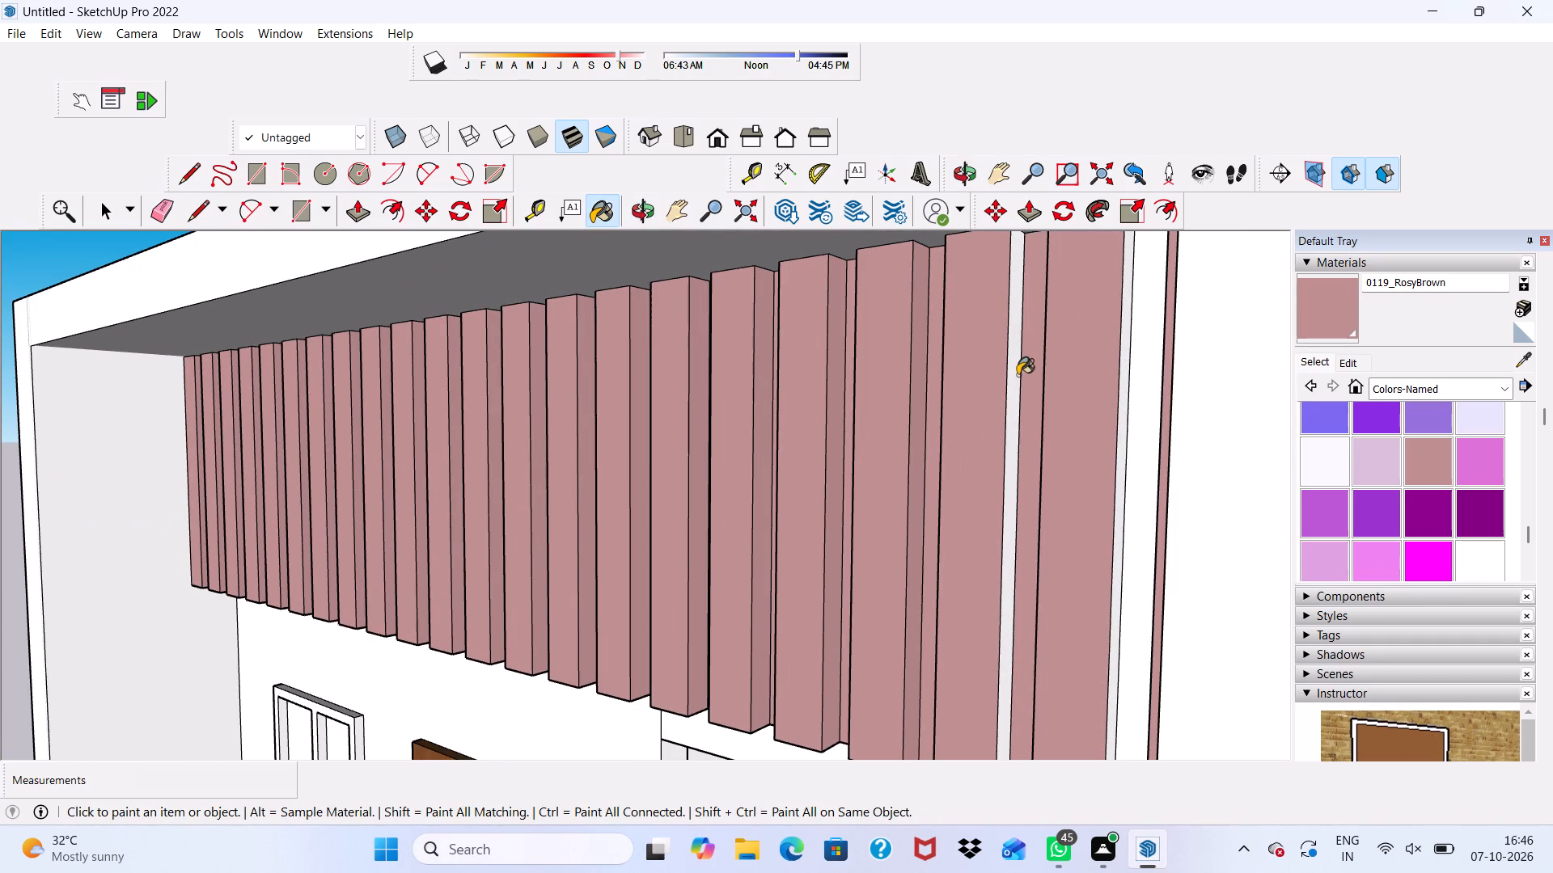
{"action": "left_click", "coordinate": [1018, 375]}
{"action": "left_click", "coordinate": [1142, 404]}
{"action": "scroll", "coordinate": [1142, 344], "scroll_direction": "up", "scroll_amount": 3}
{"action": "left_click", "coordinate": [1122, 343]}
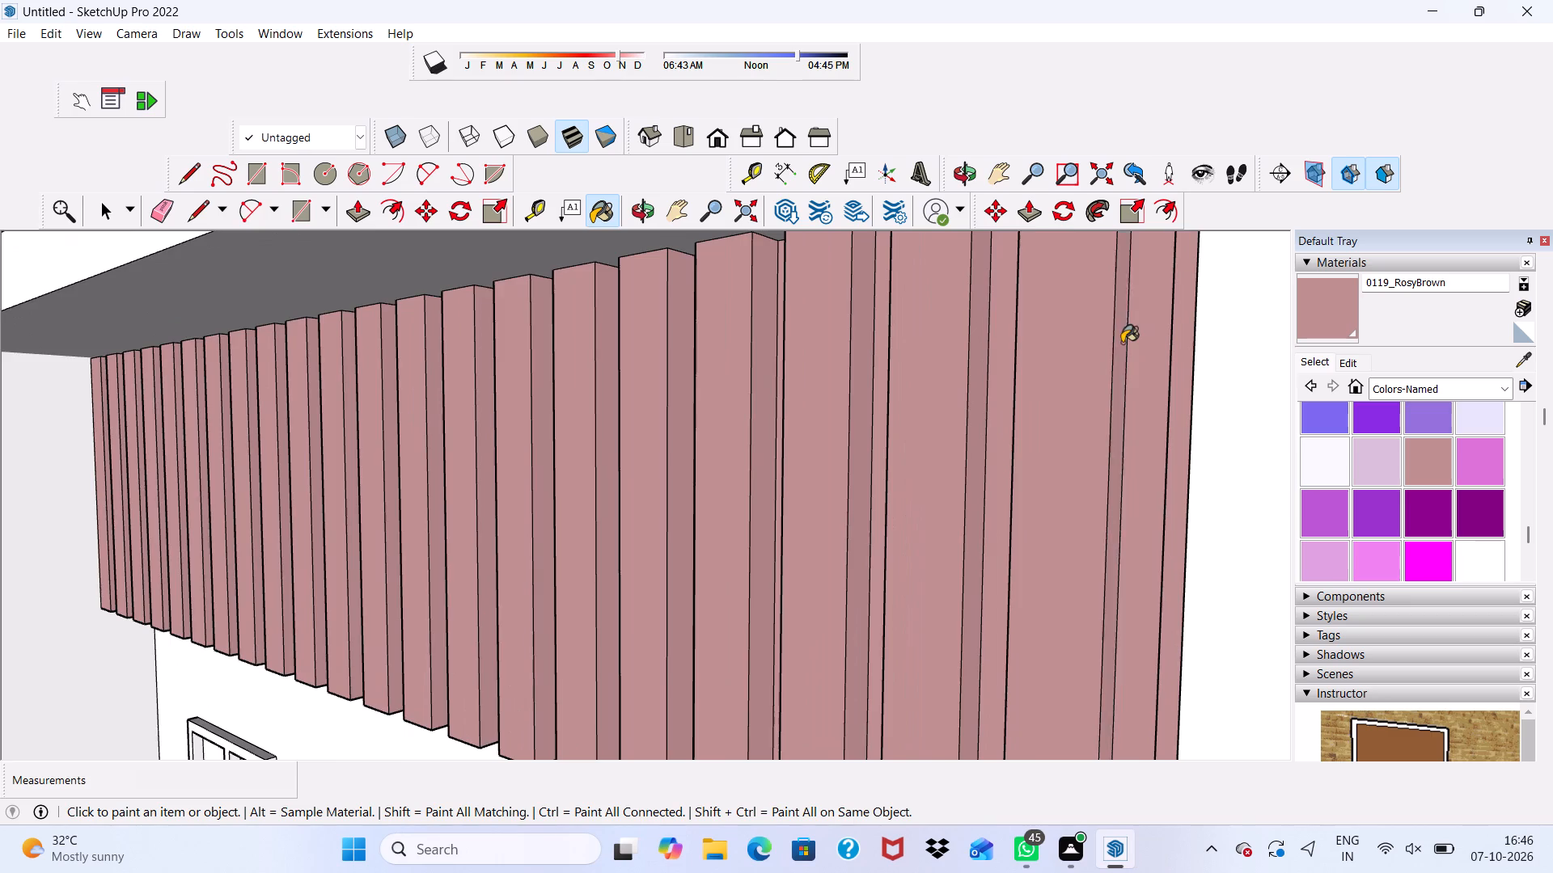
Erase the horizontal floor lines on the narrow wall strip between the window bay and the tall frame's column.
{"action": "scroll", "coordinate": [1122, 343], "scroll_direction": "down", "scroll_amount": 5}
{"action": "middle_click_drag", "start_coordinate": [992, 379], "coordinate": [1174, 393]}
{"action": "scroll", "coordinate": [1122, 373], "scroll_direction": "down", "scroll_amount": 13}
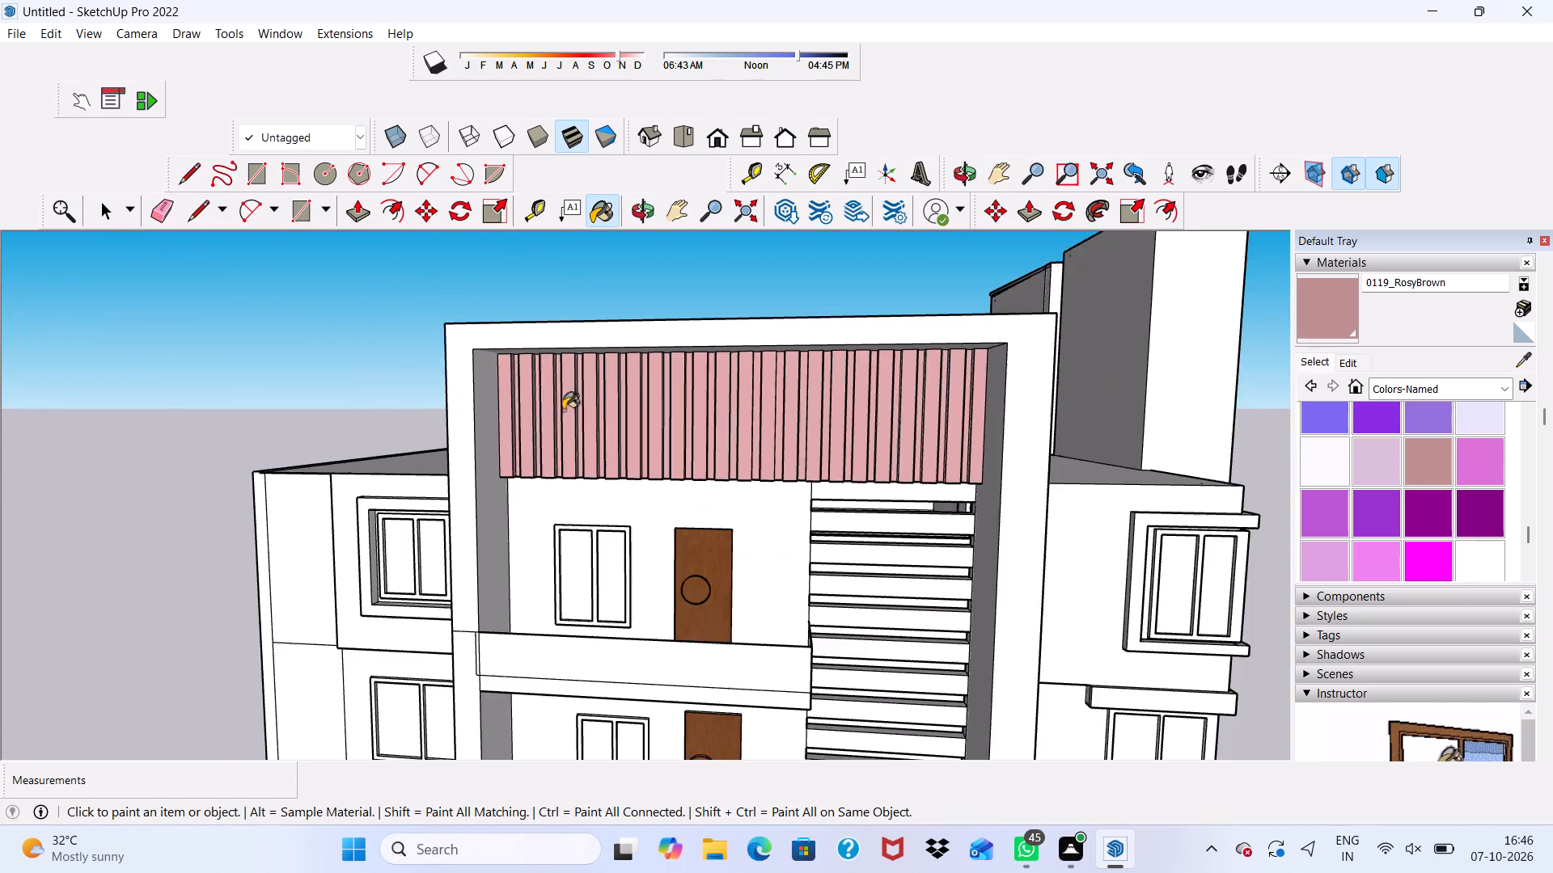
{"action": "scroll", "coordinate": [563, 410], "scroll_direction": "down", "scroll_amount": 10}
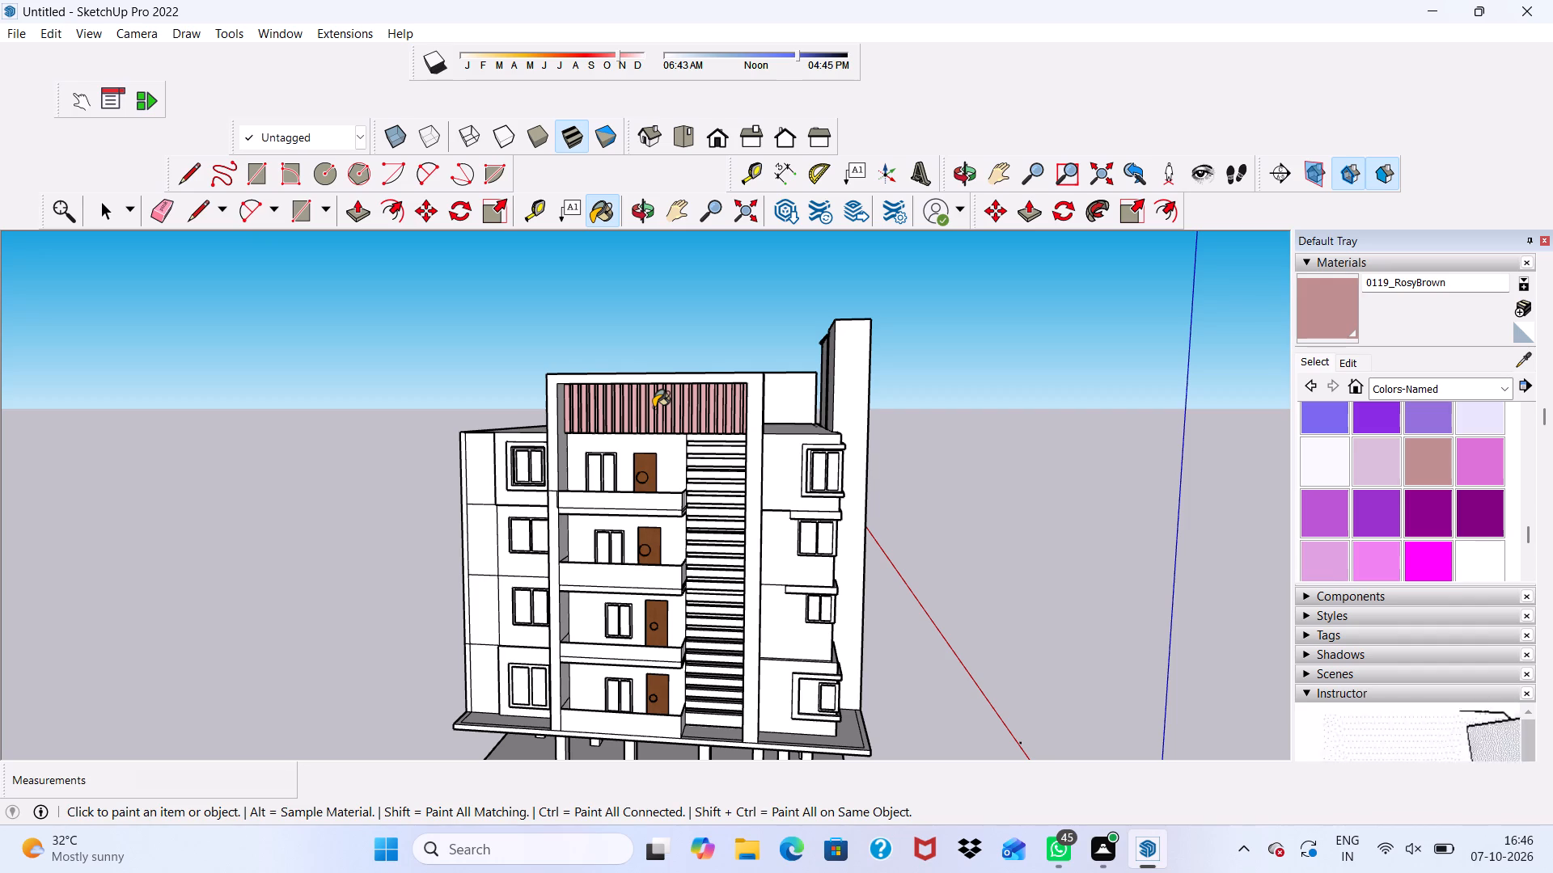
{"action": "key", "text": "space"}
{"action": "scroll", "coordinate": [654, 407], "scroll_direction": "down", "scroll_amount": 6}
{"action": "middle_click_drag", "start_coordinate": [628, 439], "coordinate": [885, 427]}
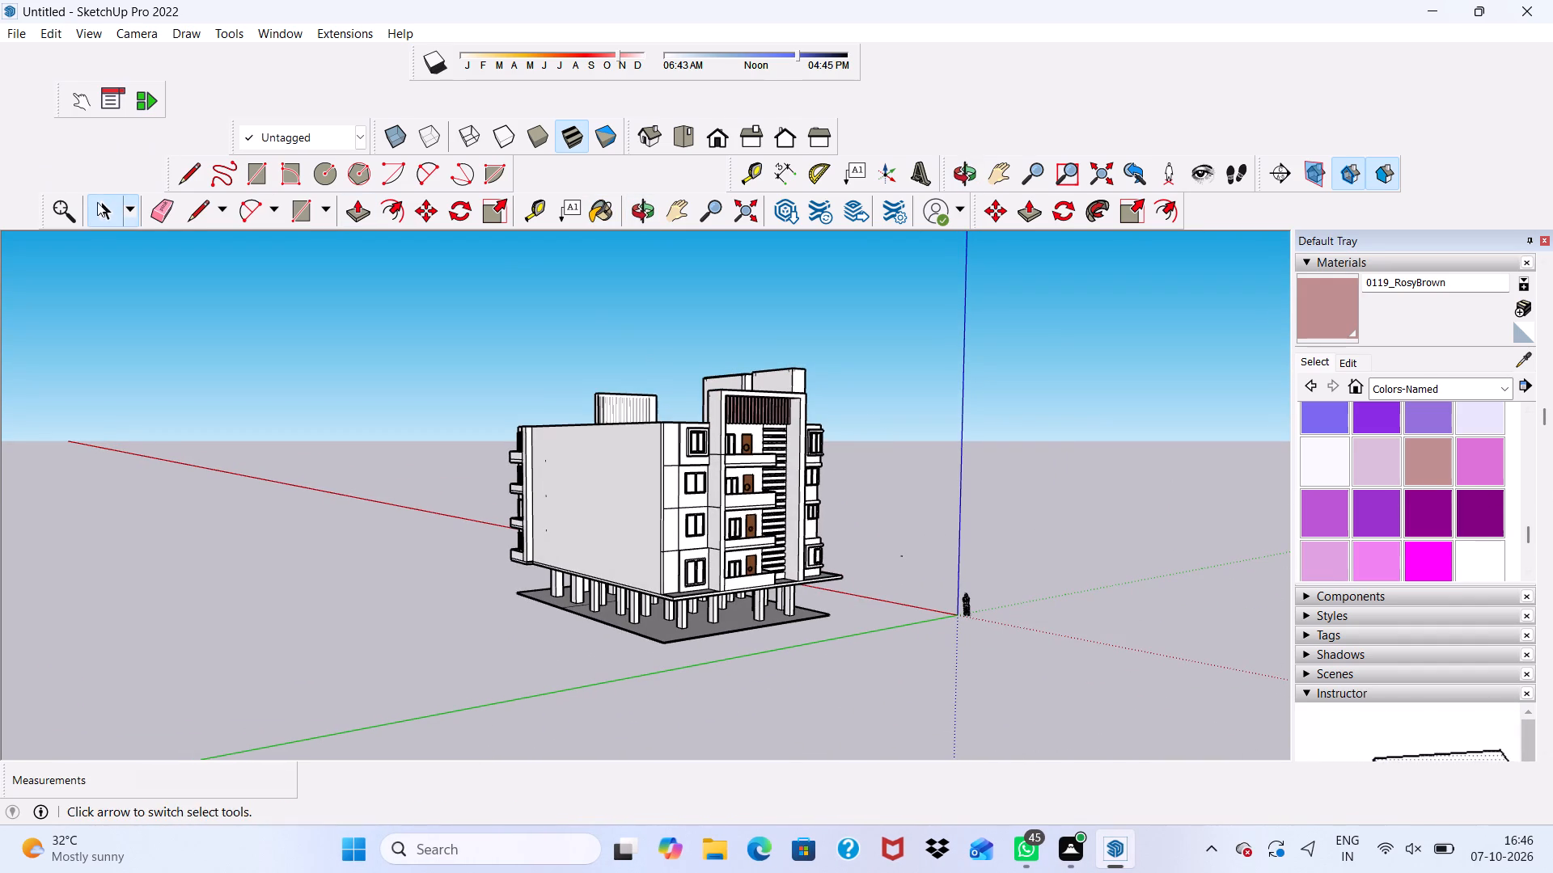
{"action": "left_click", "coordinate": [171, 207]}
{"action": "scroll", "coordinate": [578, 476], "scroll_direction": "up", "scroll_amount": 10}
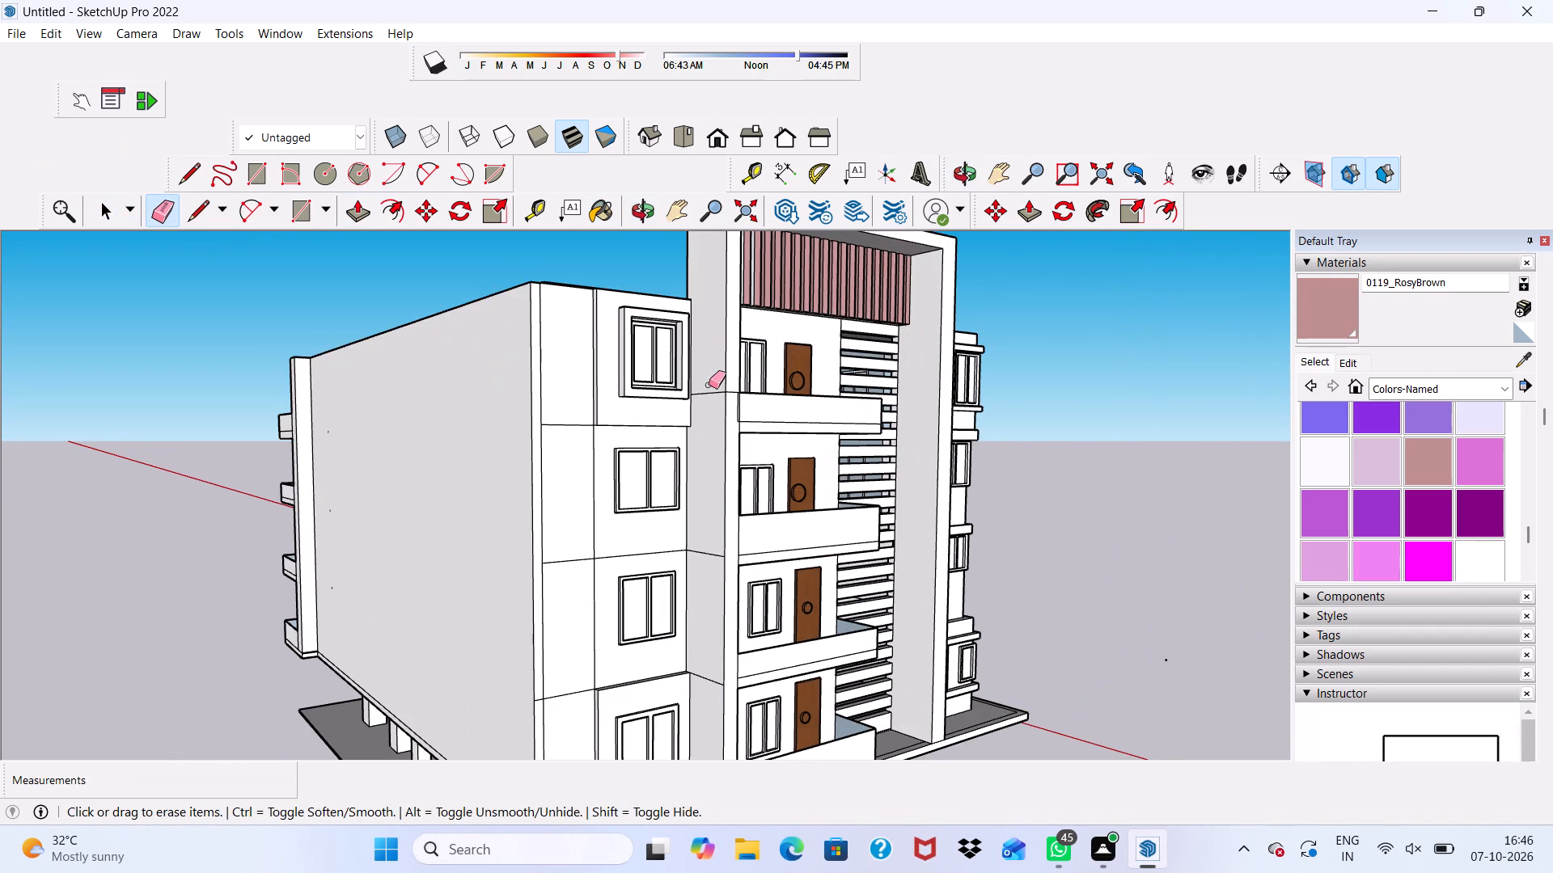
{"action": "left_click_drag", "start_coordinate": [713, 380], "coordinate": [714, 428]}
{"action": "left_click_drag", "start_coordinate": [705, 507], "coordinate": [712, 585]}
{"action": "left_click_drag", "start_coordinate": [708, 658], "coordinate": [699, 715]}
Erase the vertical seam and horizontal floor lines on the plain wall strip between the building's corner and the window bay.
{"action": "scroll", "coordinate": [504, 348], "scroll_direction": "up", "scroll_amount": 1}
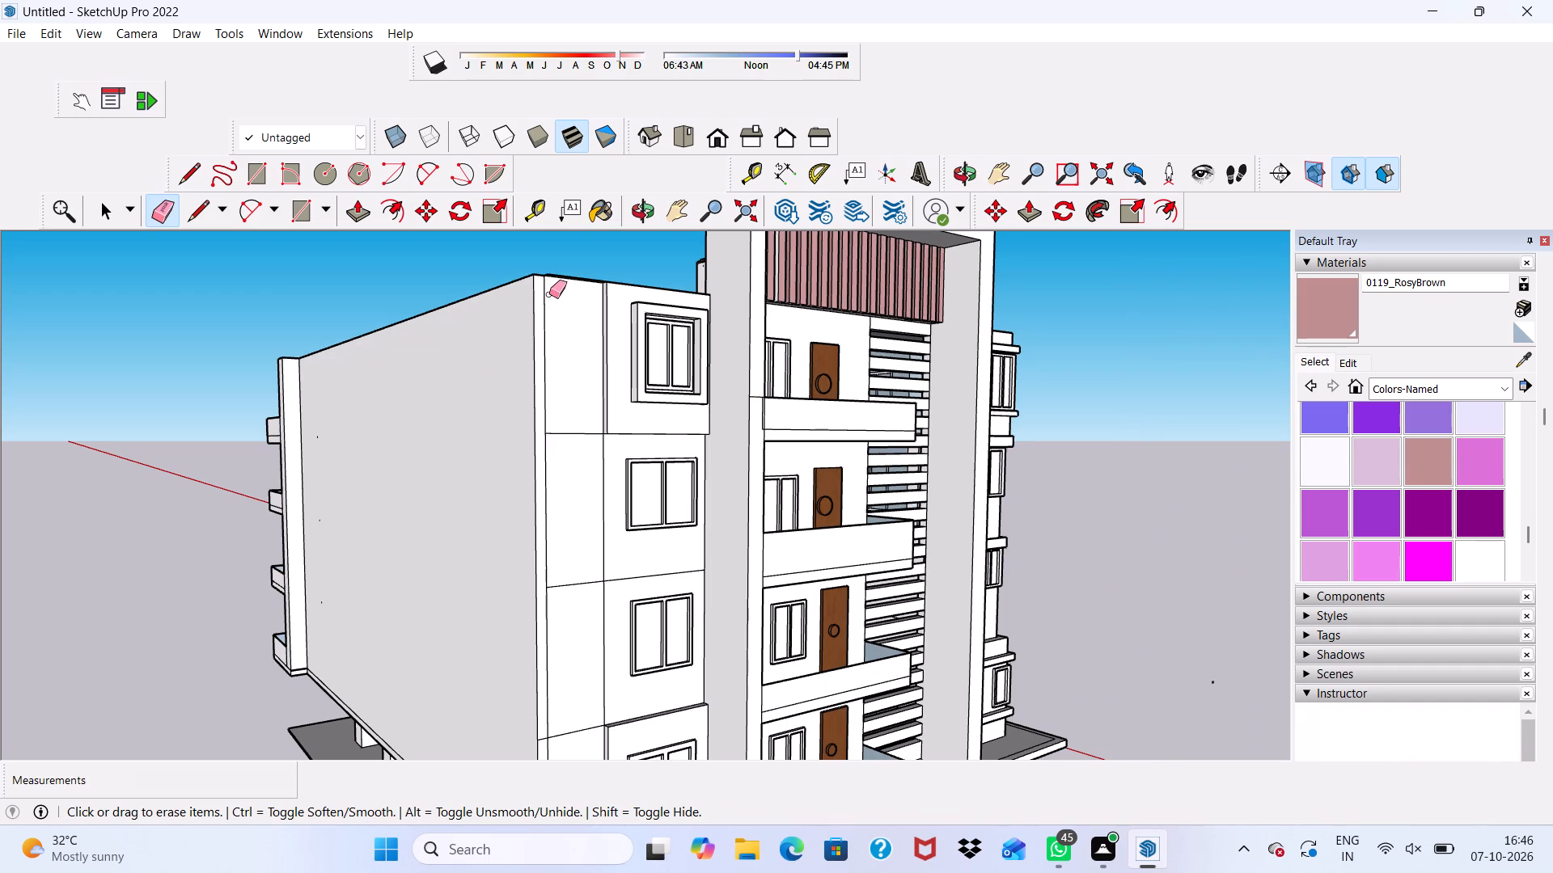
{"action": "left_click_drag", "start_coordinate": [546, 288], "coordinate": [564, 525]}
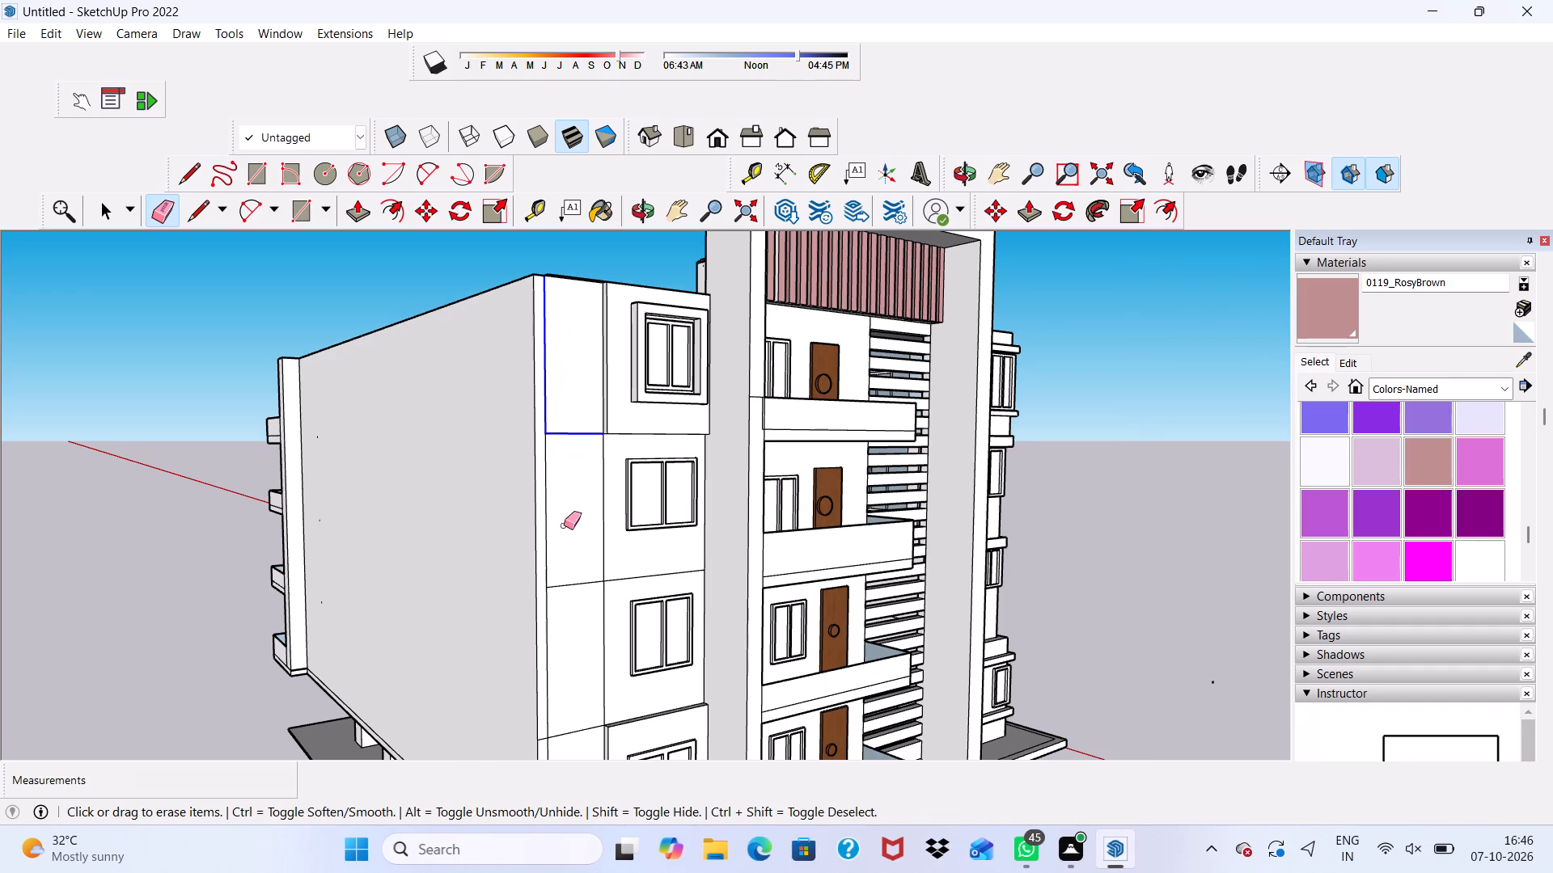
{"action": "left_click_drag", "start_coordinate": [564, 525], "coordinate": [561, 605]}
{"action": "scroll", "coordinate": [559, 474], "scroll_direction": "down", "scroll_amount": 6}
{"action": "scroll", "coordinate": [582, 571], "scroll_direction": "up", "scroll_amount": 3}
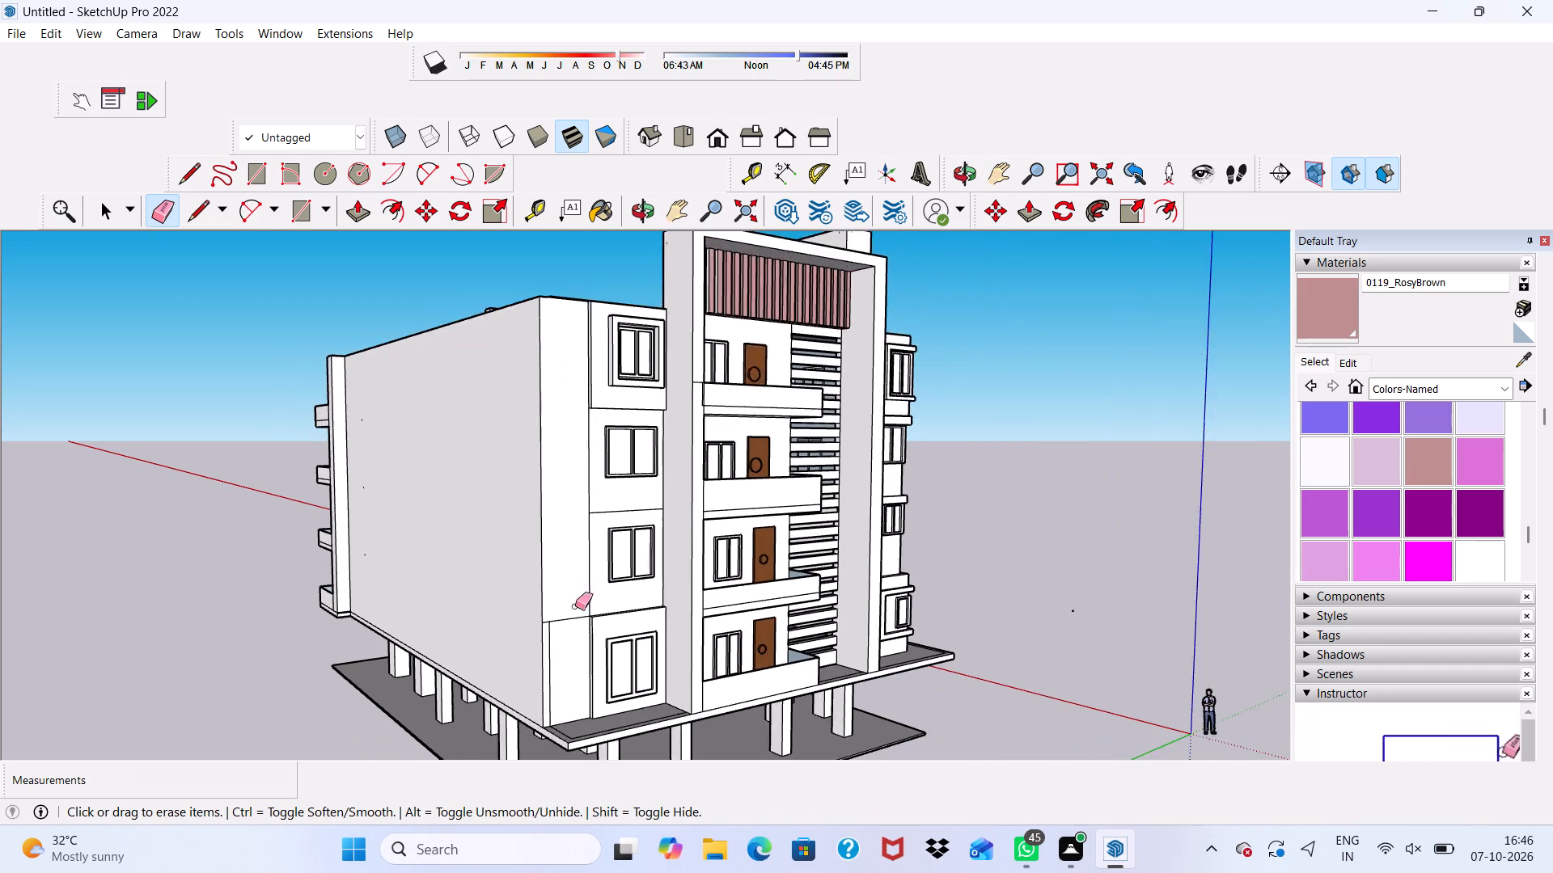
{"action": "left_click_drag", "start_coordinate": [572, 618], "coordinate": [559, 671]}
{"action": "left_click_drag", "start_coordinate": [545, 623], "coordinate": [545, 649]}
{"action": "scroll", "coordinate": [556, 661], "scroll_direction": "down", "scroll_amount": 2}
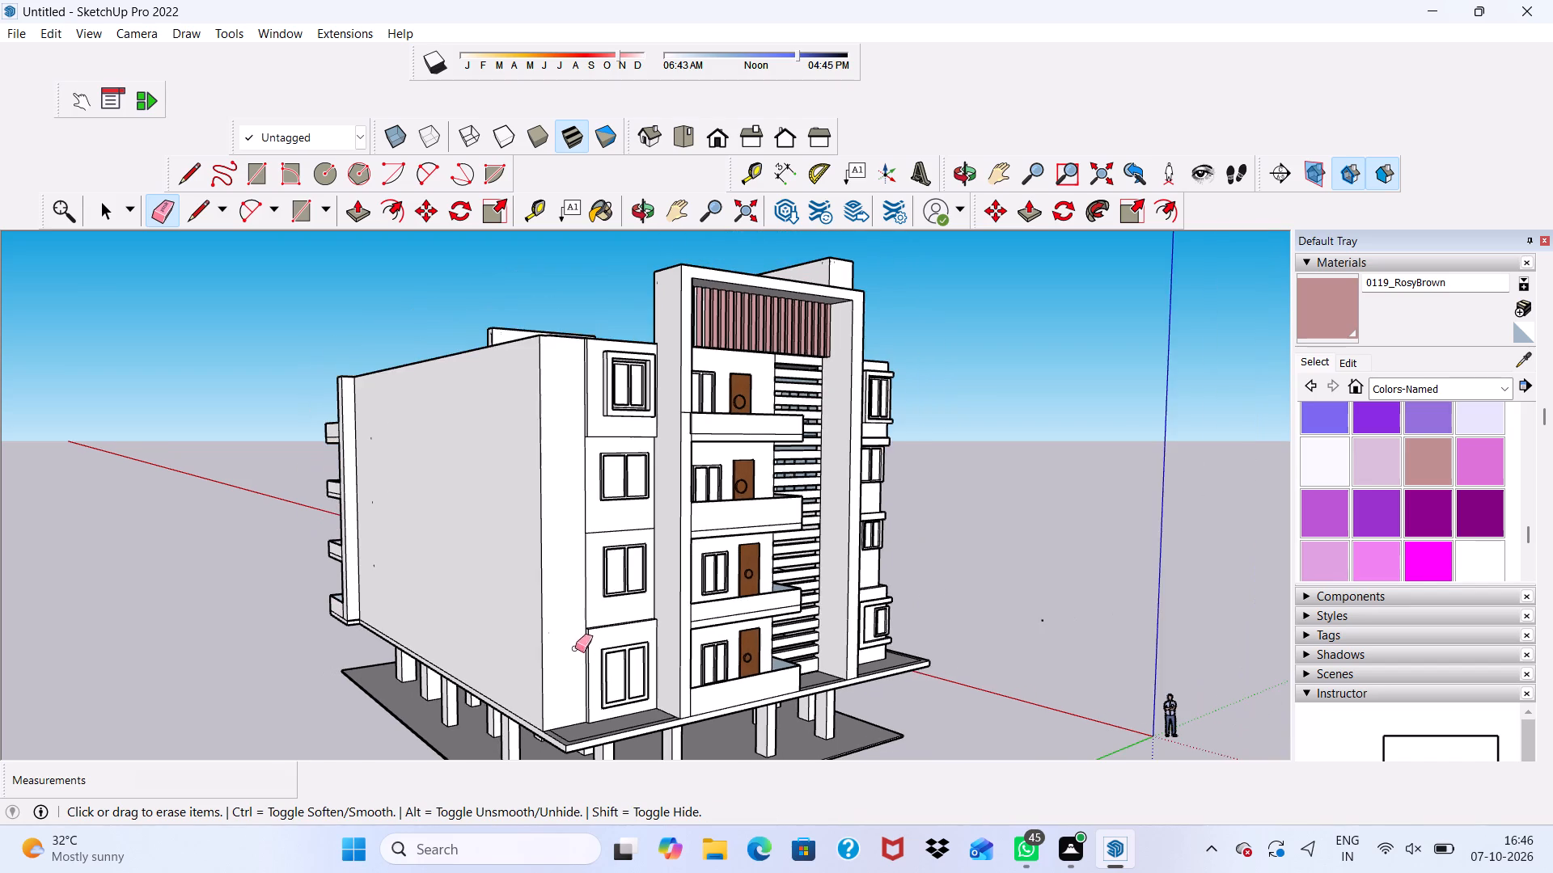
Paint the top four horizontal slat faces of the louvre beside the balconies, under the single pink screen, 0133_Gray.
{"action": "scroll", "coordinate": [569, 590], "scroll_direction": "down", "scroll_amount": 1}
{"action": "middle_click_drag", "start_coordinate": [569, 587], "coordinate": [418, 607]}
{"action": "left_click", "coordinate": [894, 475]}
{"action": "key", "text": "space"}
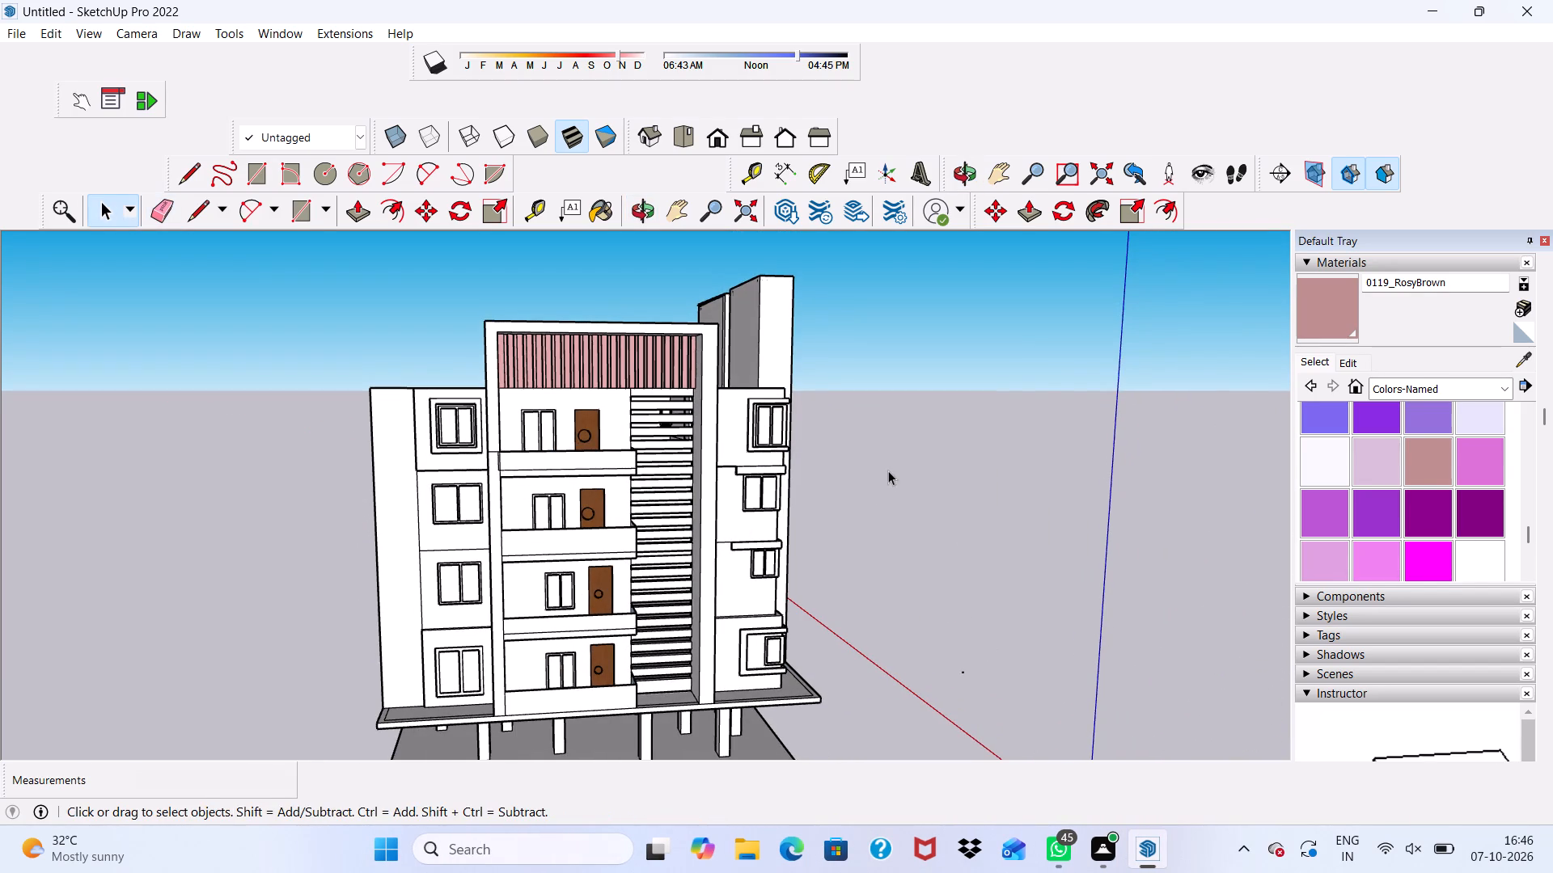
{"action": "scroll", "coordinate": [787, 420], "scroll_direction": "down", "scroll_amount": 2}
{"action": "scroll", "coordinate": [711, 433], "scroll_direction": "up", "scroll_amount": 1}
{"action": "middle_click_drag", "start_coordinate": [711, 433], "coordinate": [618, 443]}
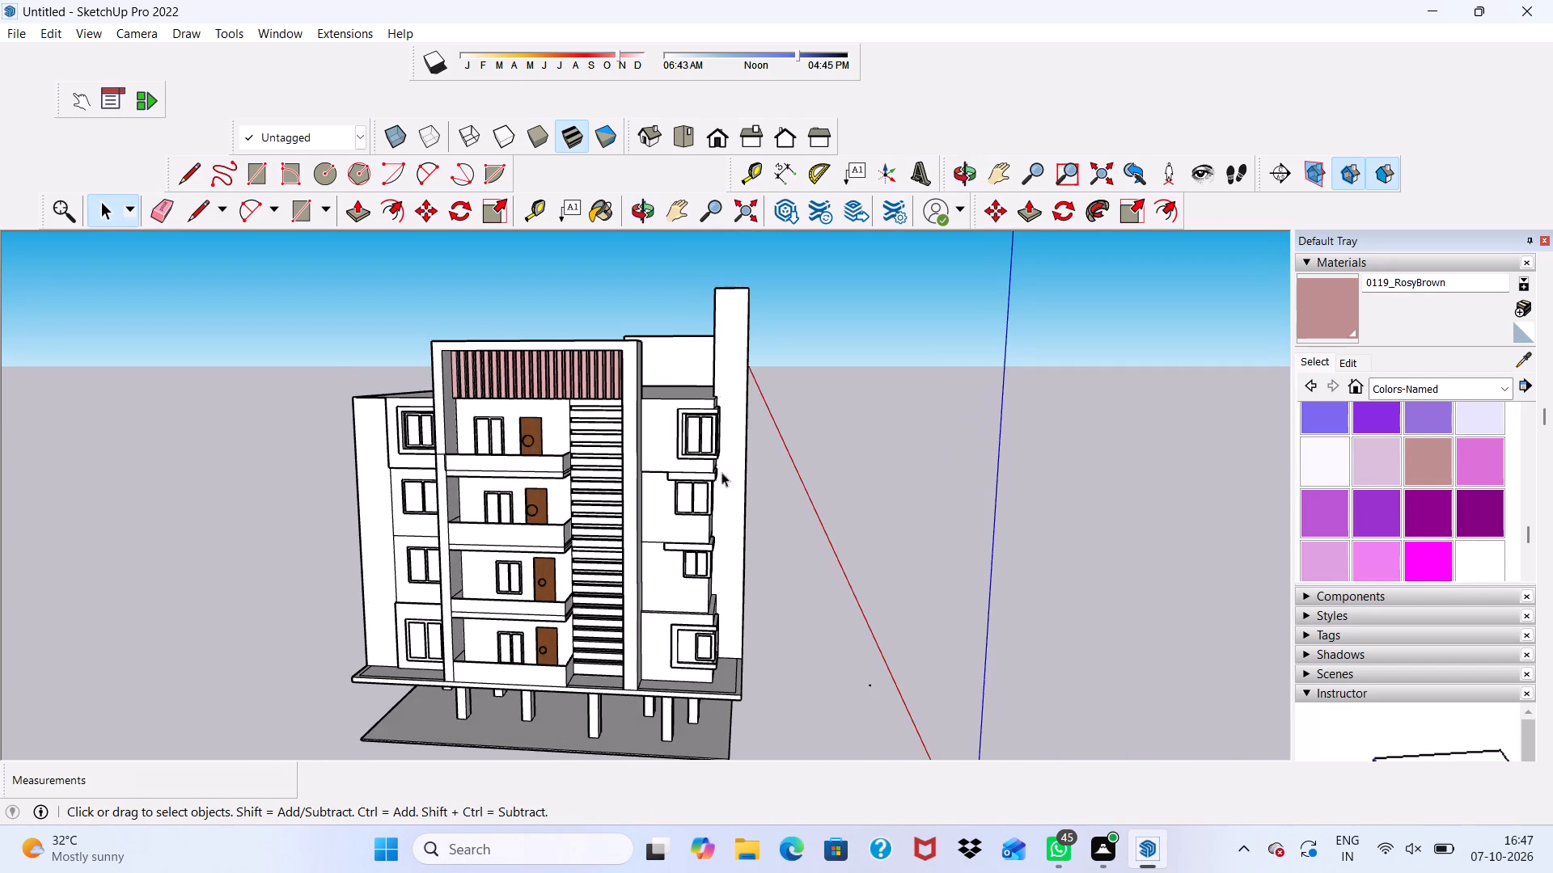
{"action": "scroll", "coordinate": [1424, 455], "scroll_direction": "down", "scroll_amount": 2}
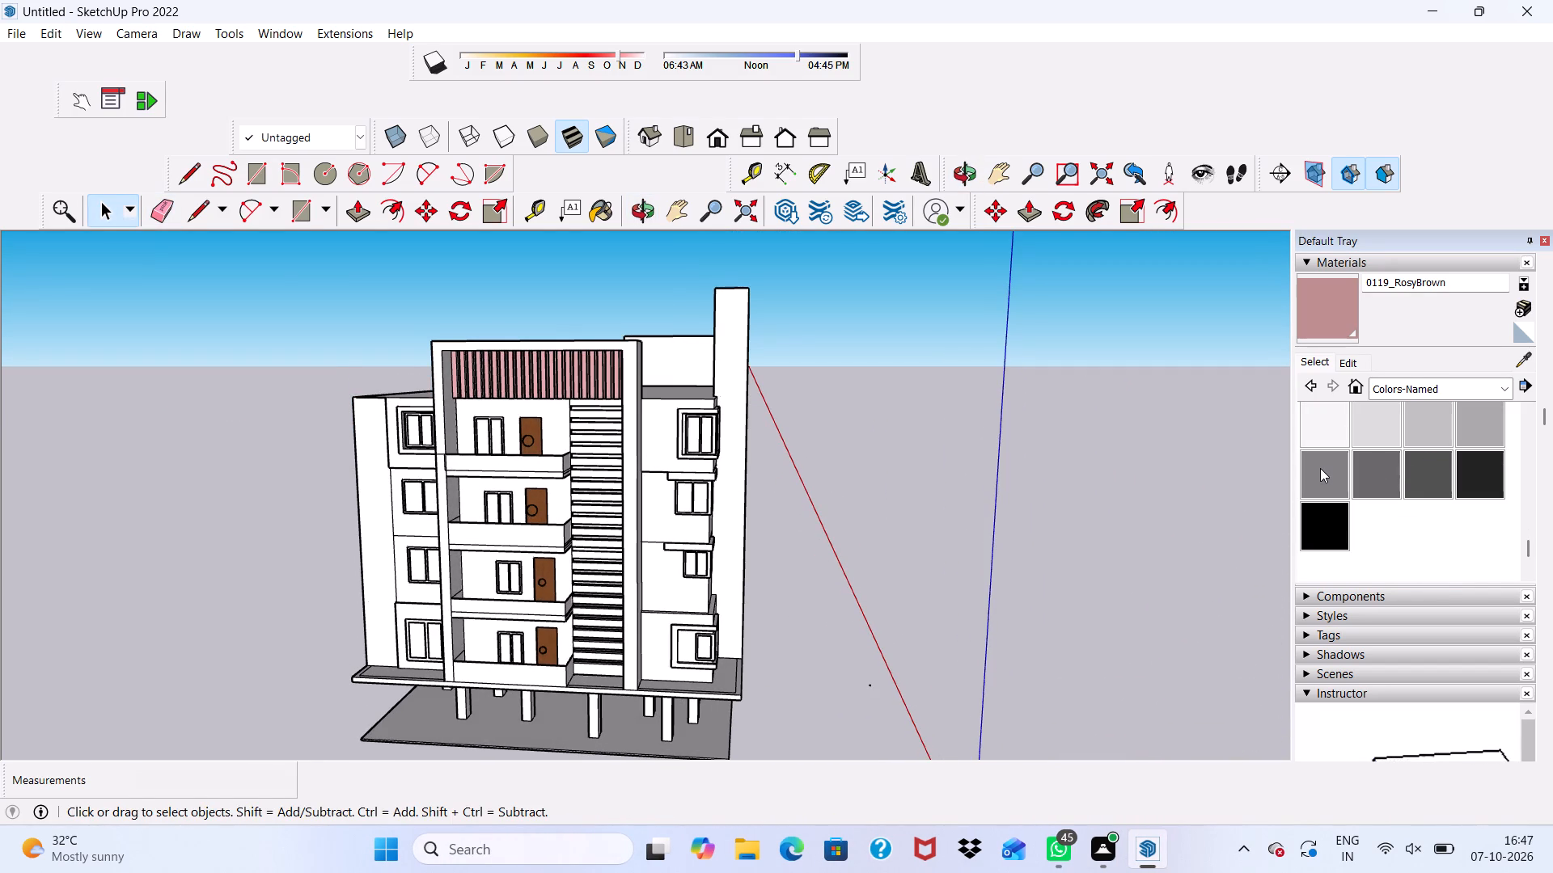
{"action": "left_click", "coordinate": [1318, 469]}
{"action": "scroll", "coordinate": [617, 420], "scroll_direction": "up", "scroll_amount": 13}
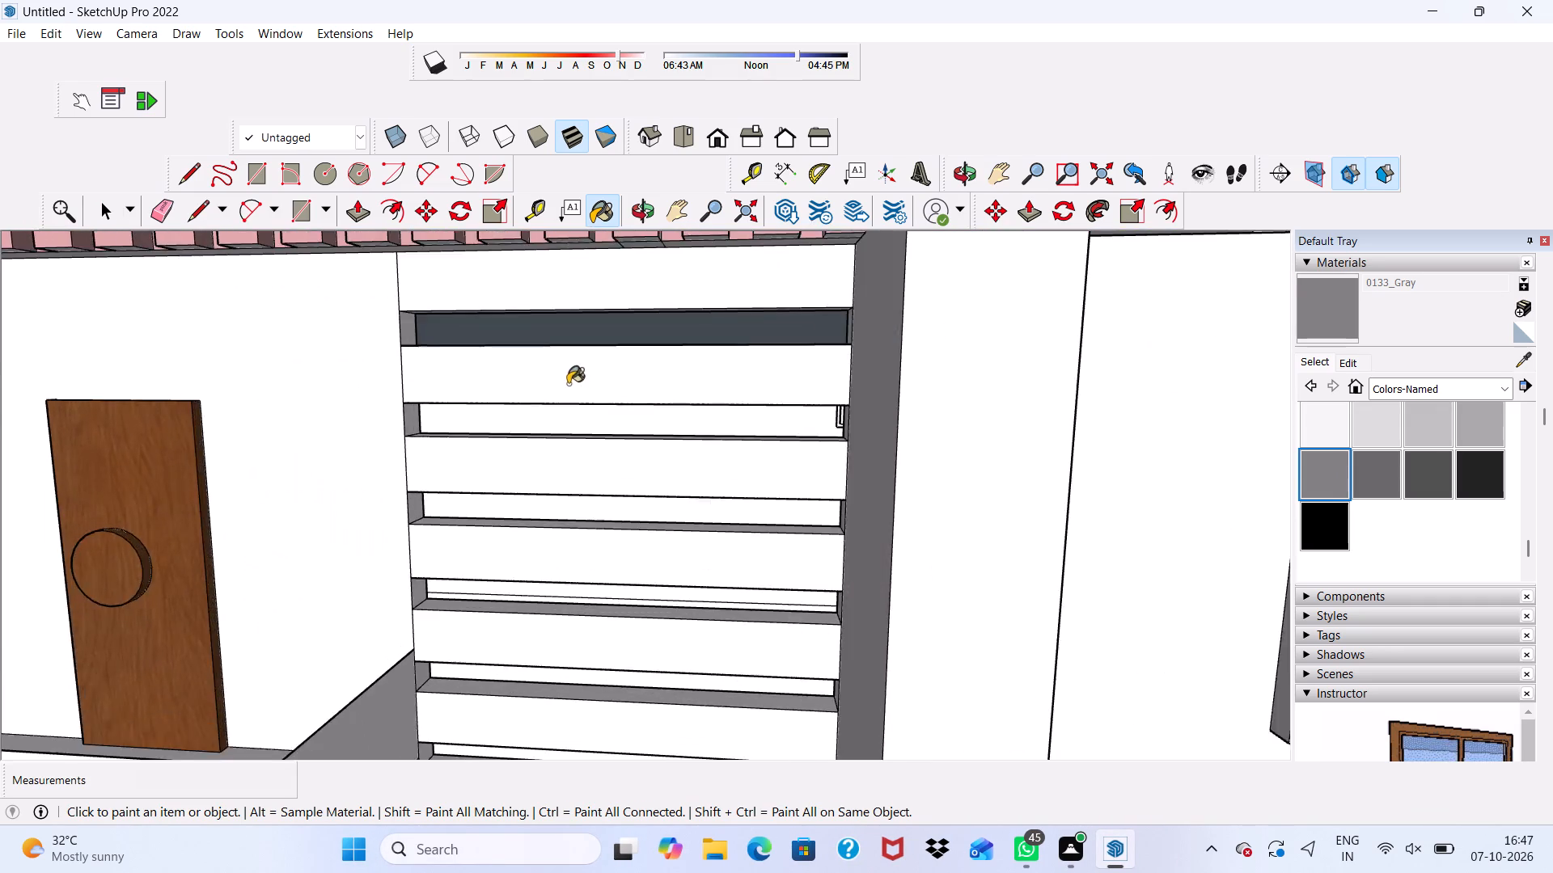
{"action": "scroll", "coordinate": [568, 384], "scroll_direction": "down", "scroll_amount": 4}
{"action": "left_click_drag", "start_coordinate": [529, 301], "coordinate": [537, 316]}
{"action": "left_click", "coordinate": [527, 389]}
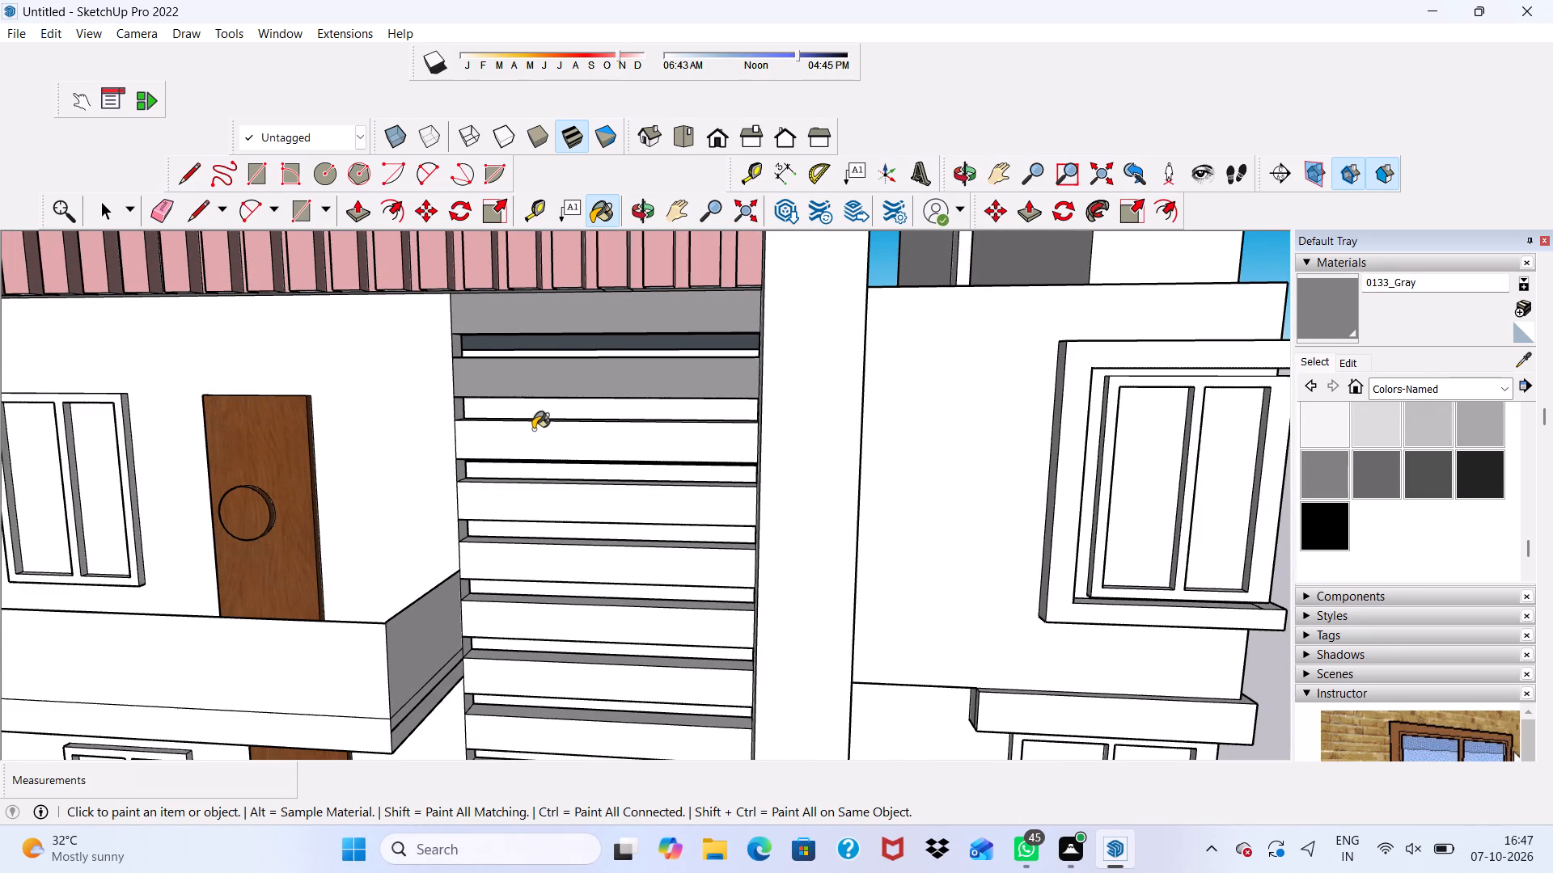
{"action": "left_click", "coordinate": [533, 429]}
{"action": "left_click", "coordinate": [545, 496]}
Paint the next slat faces of the same louvre 0133_Gray, down to the second-highest balcony's level.
{"action": "scroll", "coordinate": [545, 496], "scroll_direction": "down", "scroll_amount": 10}
{"action": "scroll", "coordinate": [513, 588], "scroll_direction": "up", "scroll_amount": 5}
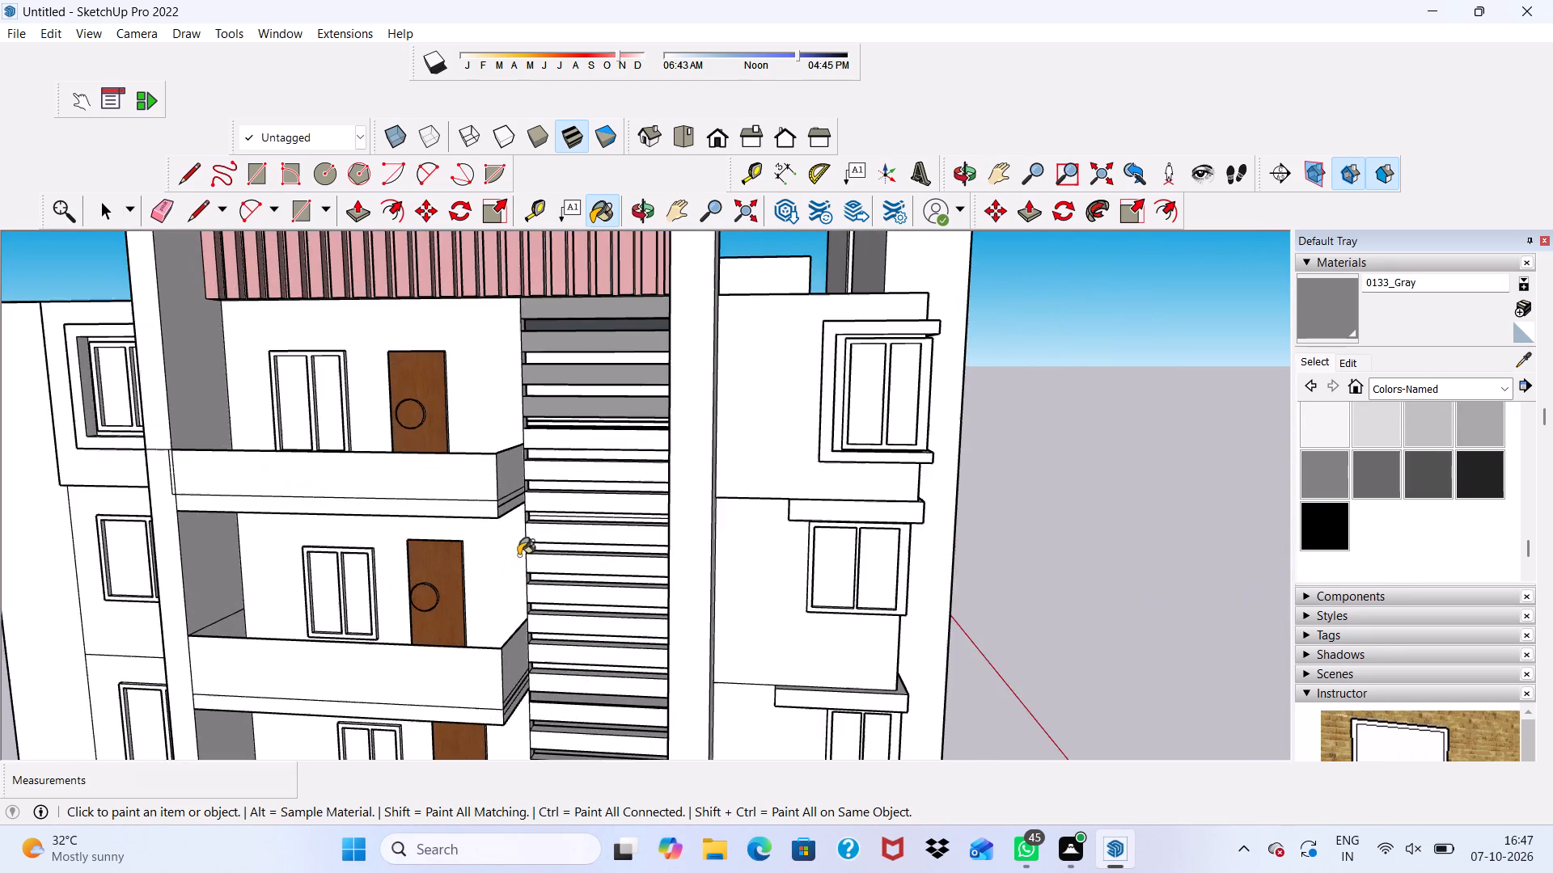
{"action": "scroll", "coordinate": [569, 424], "scroll_direction": "up", "scroll_amount": 3}
{"action": "left_click", "coordinate": [569, 453]}
{"action": "left_click", "coordinate": [569, 540]}
{"action": "scroll", "coordinate": [573, 453], "scroll_direction": "down", "scroll_amount": 5}
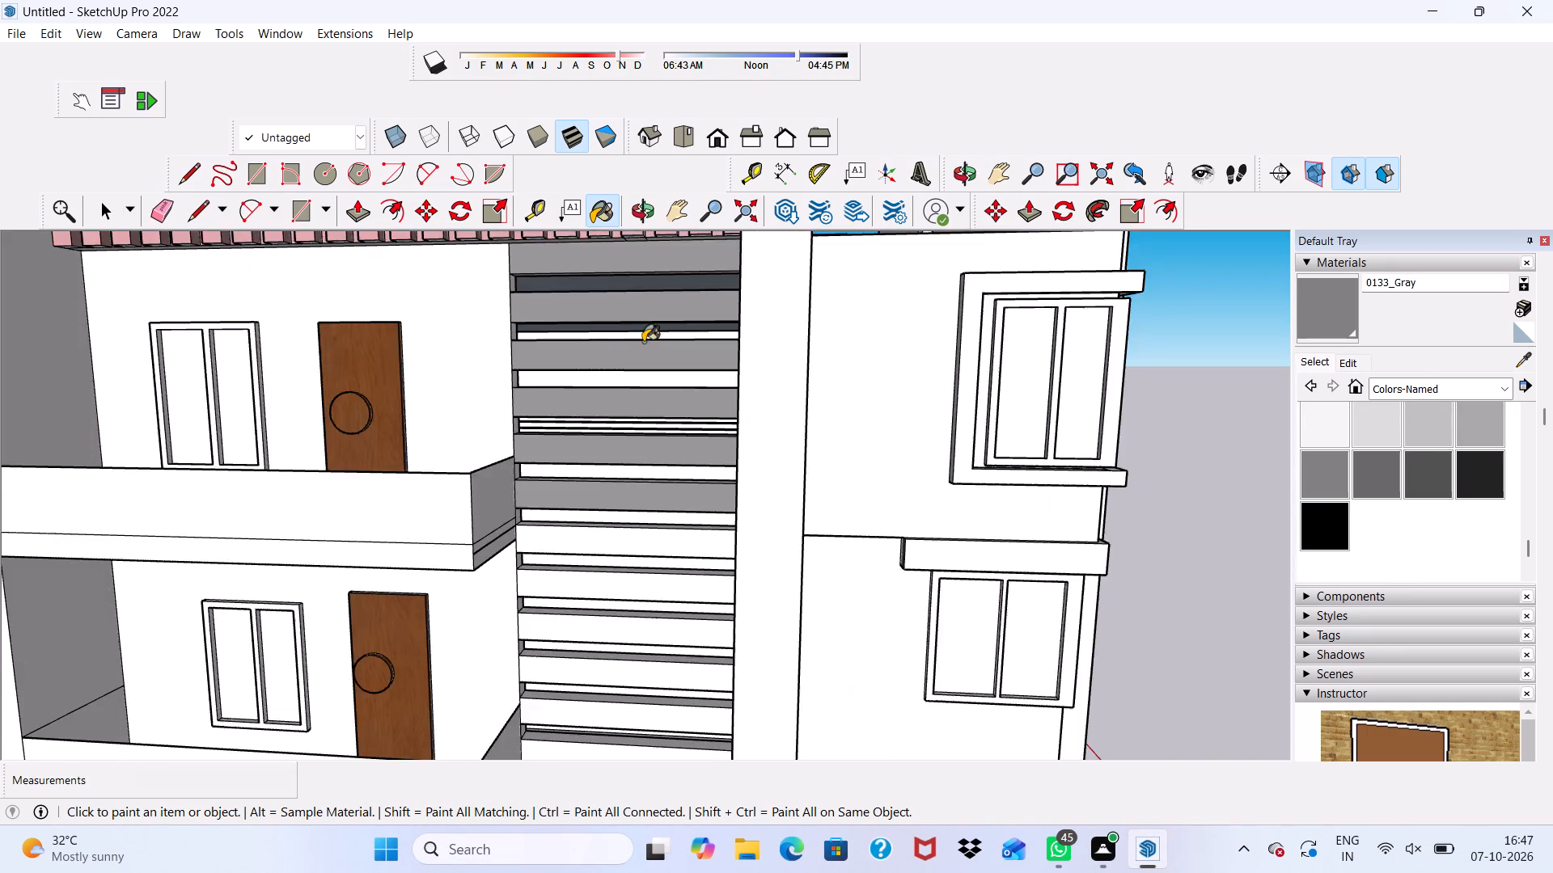
{"action": "scroll", "coordinate": [643, 342], "scroll_direction": "down", "scroll_amount": 3}
{"action": "scroll", "coordinate": [567, 509], "scroll_direction": "up", "scroll_amount": 5}
{"action": "left_click", "coordinate": [611, 445]}
{"action": "left_click", "coordinate": [633, 498]}
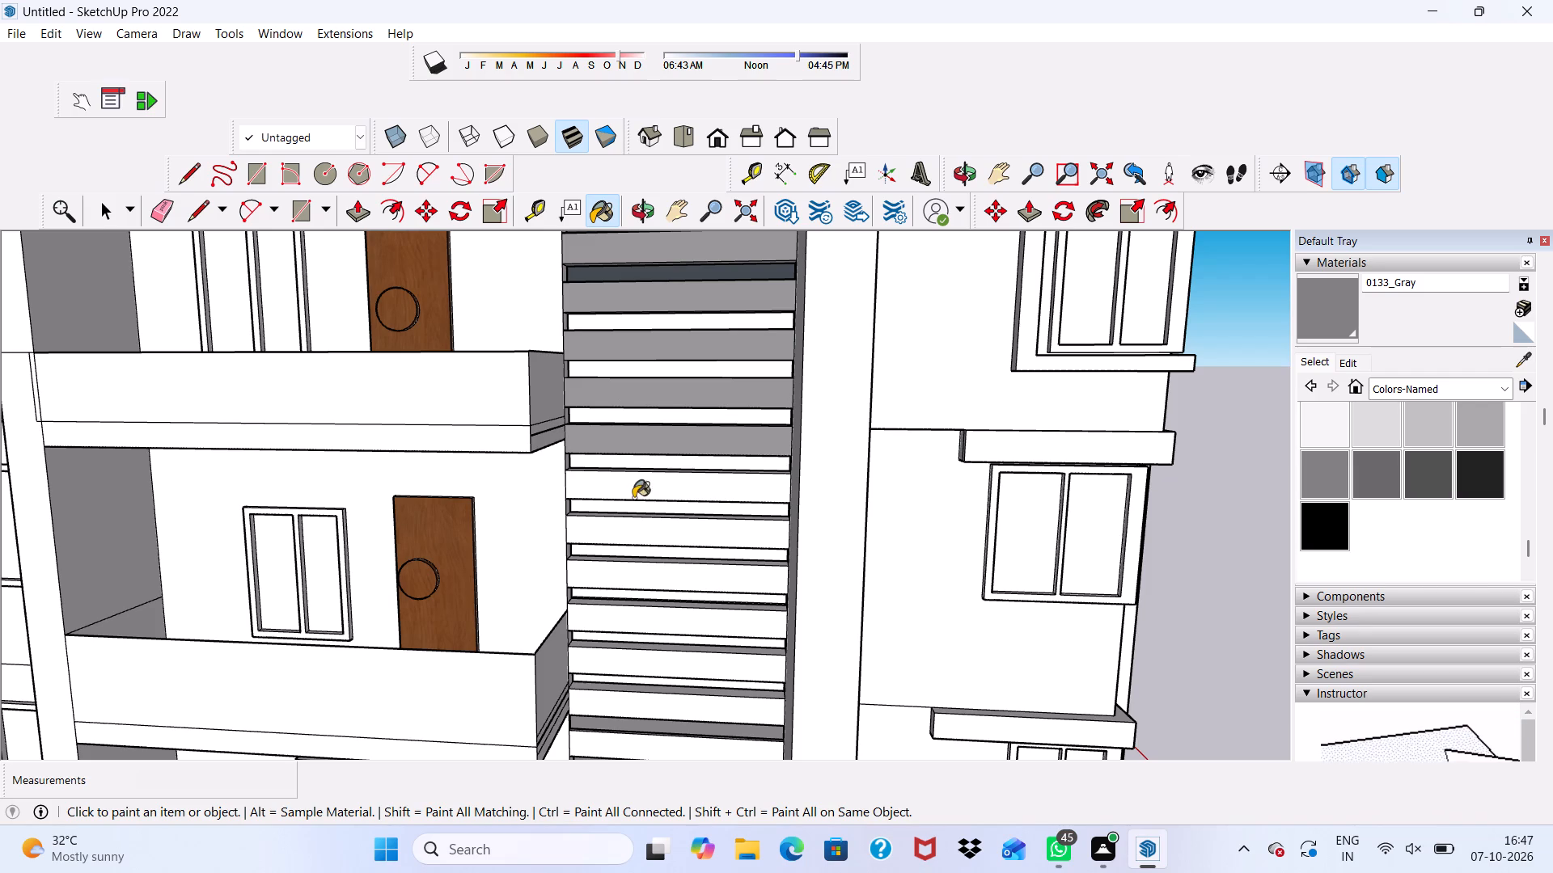
{"action": "left_click", "coordinate": [624, 532]}
{"action": "left_click", "coordinate": [644, 584]}
{"action": "left_click", "coordinate": [648, 609]}
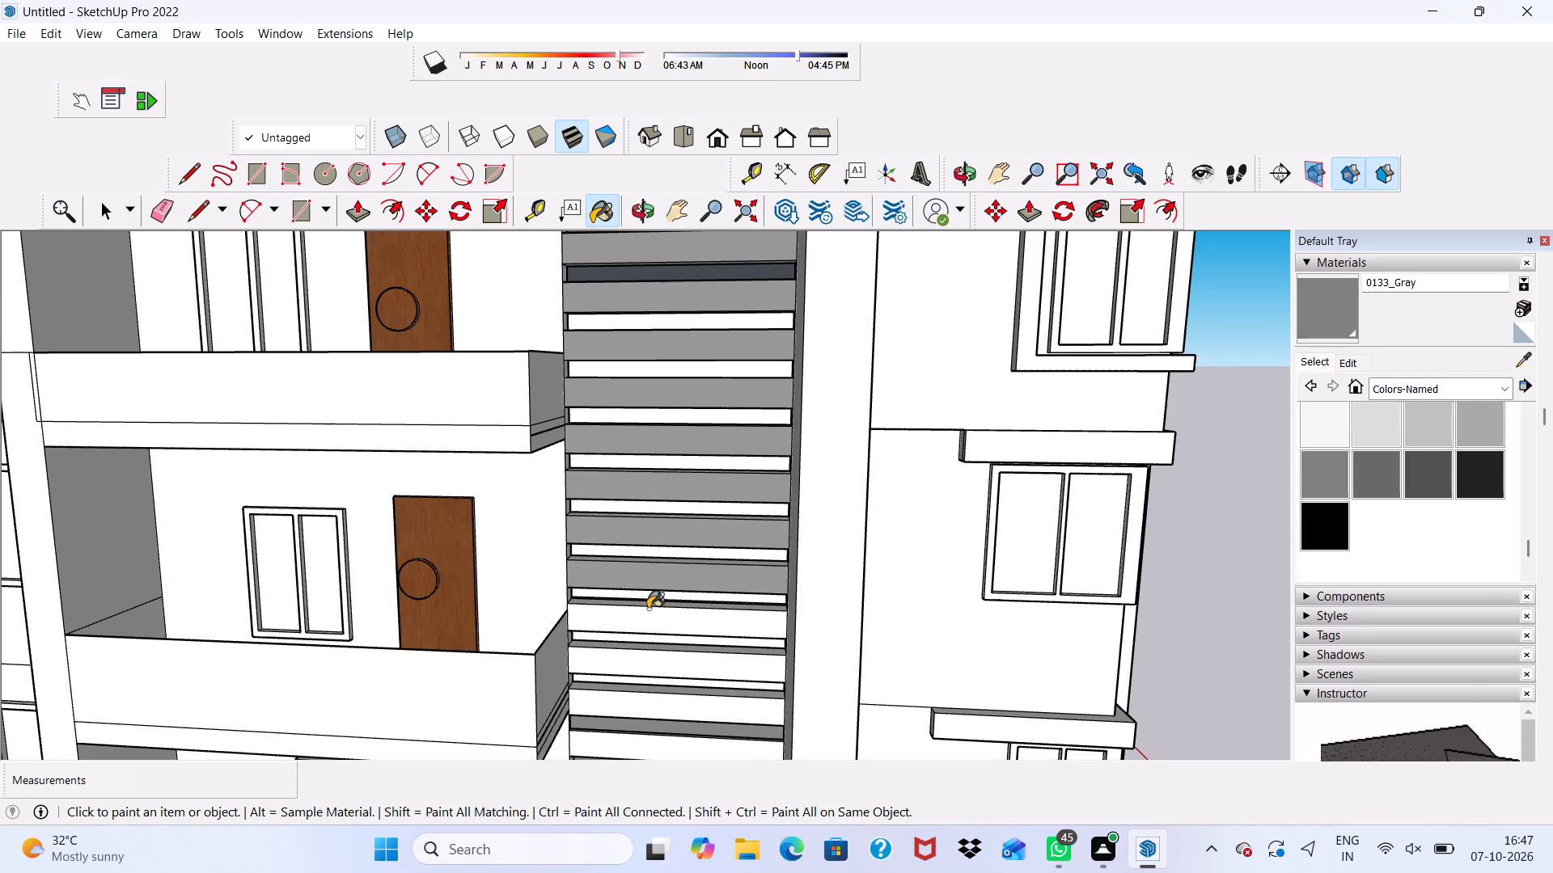
Continue painting the louvre's slat faces 0133_Gray from the second-highest balcony down past the next balcony below.
{"action": "scroll", "coordinate": [641, 568], "scroll_direction": "down", "scroll_amount": 8}
{"action": "scroll", "coordinate": [666, 439], "scroll_direction": "down", "scroll_amount": 5}
{"action": "scroll", "coordinate": [651, 537], "scroll_direction": "up", "scroll_amount": 4}
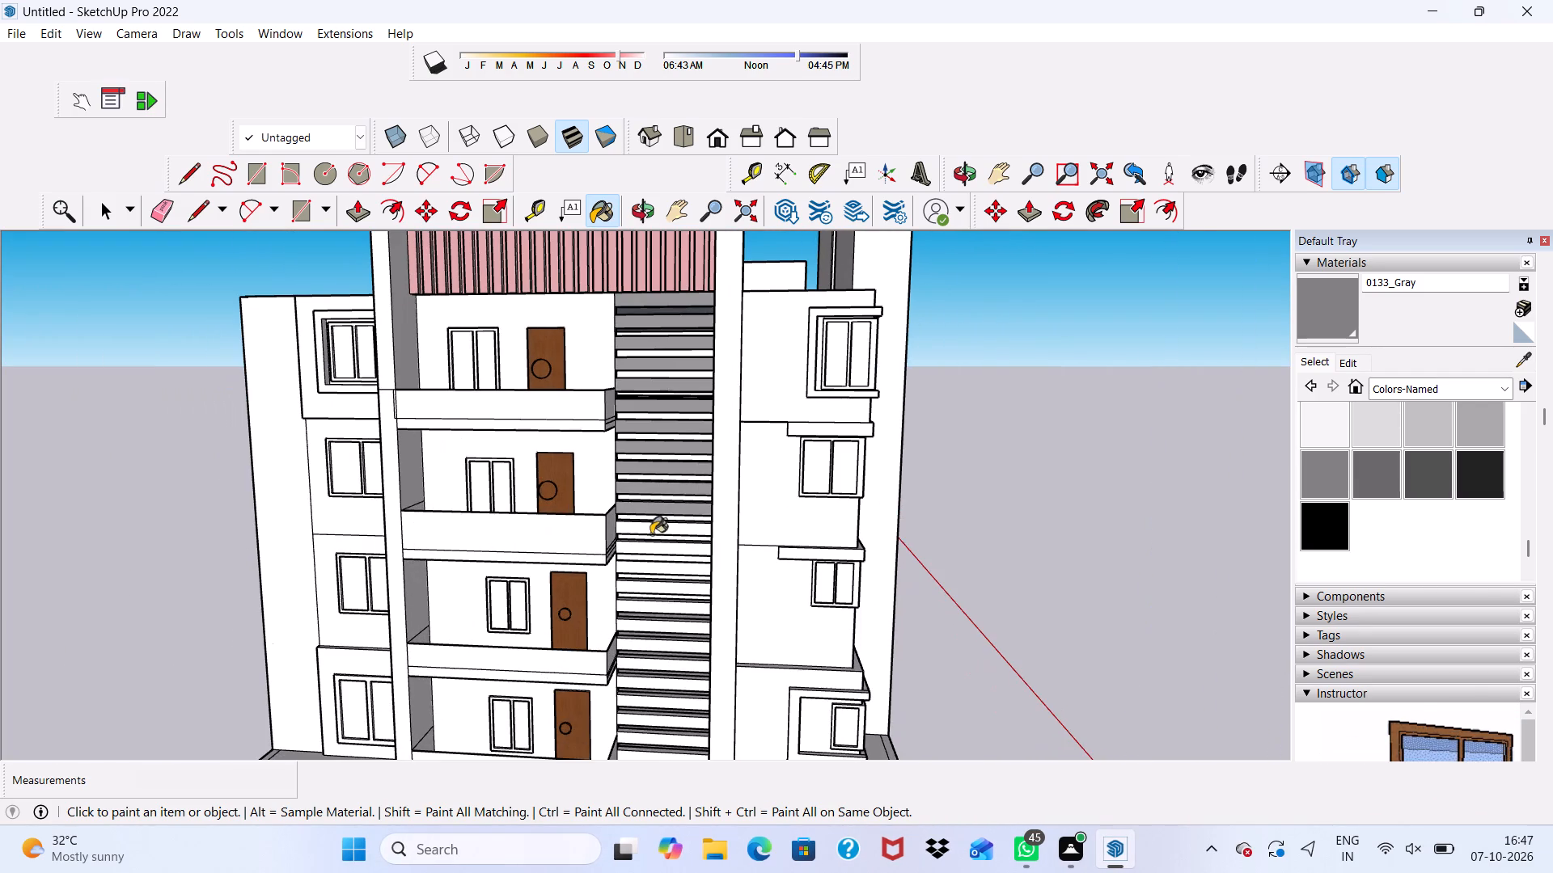
{"action": "scroll", "coordinate": [656, 529], "scroll_direction": "up", "scroll_amount": 1}
{"action": "left_click", "coordinate": [656, 529]}
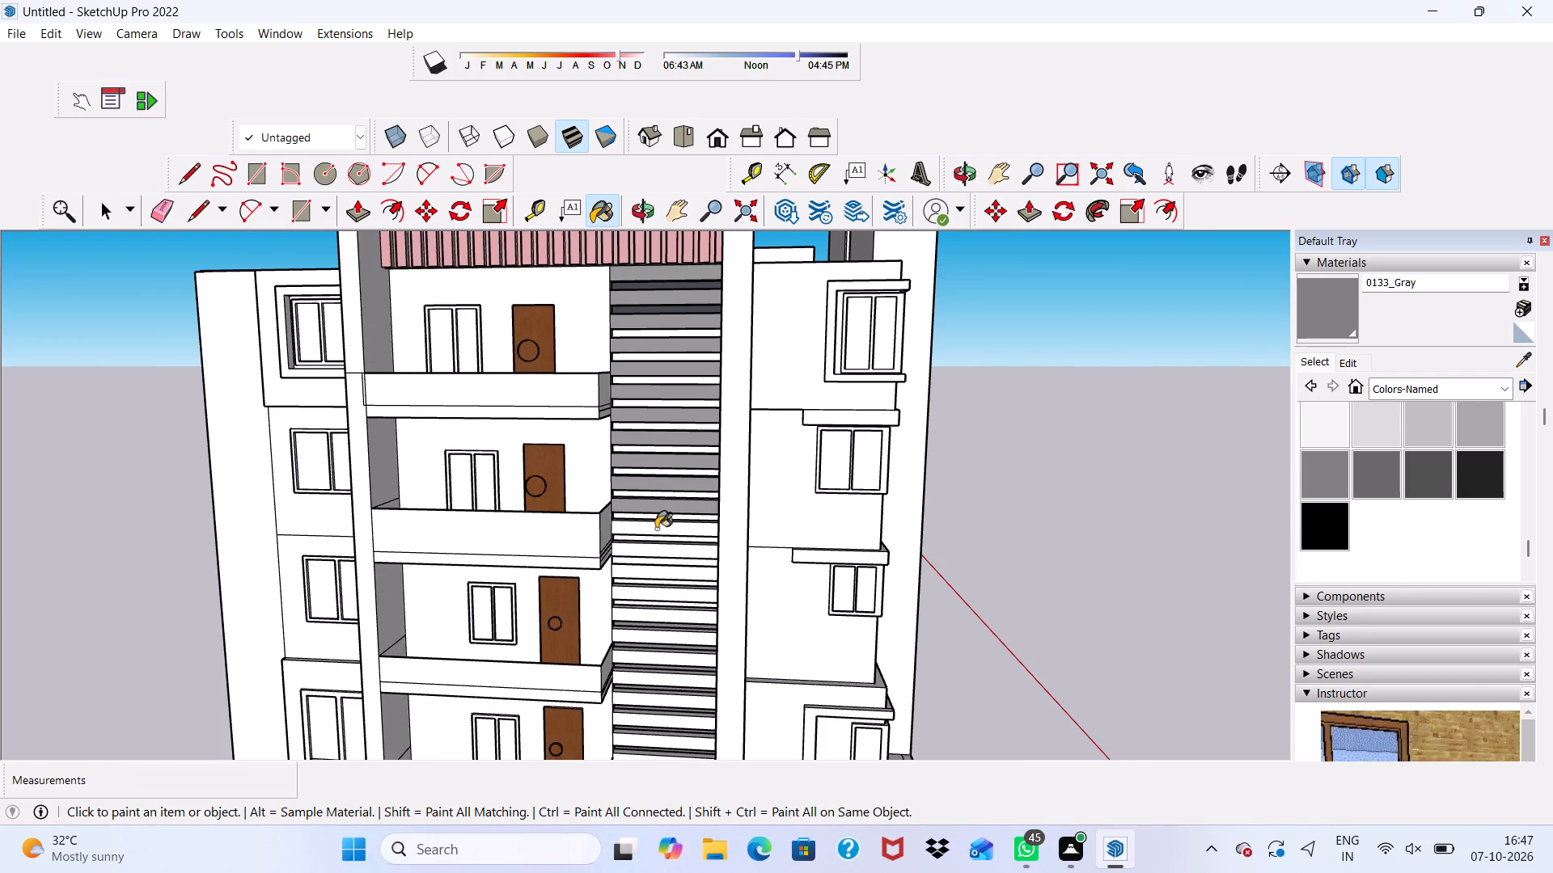
{"action": "left_click", "coordinate": [660, 550]}
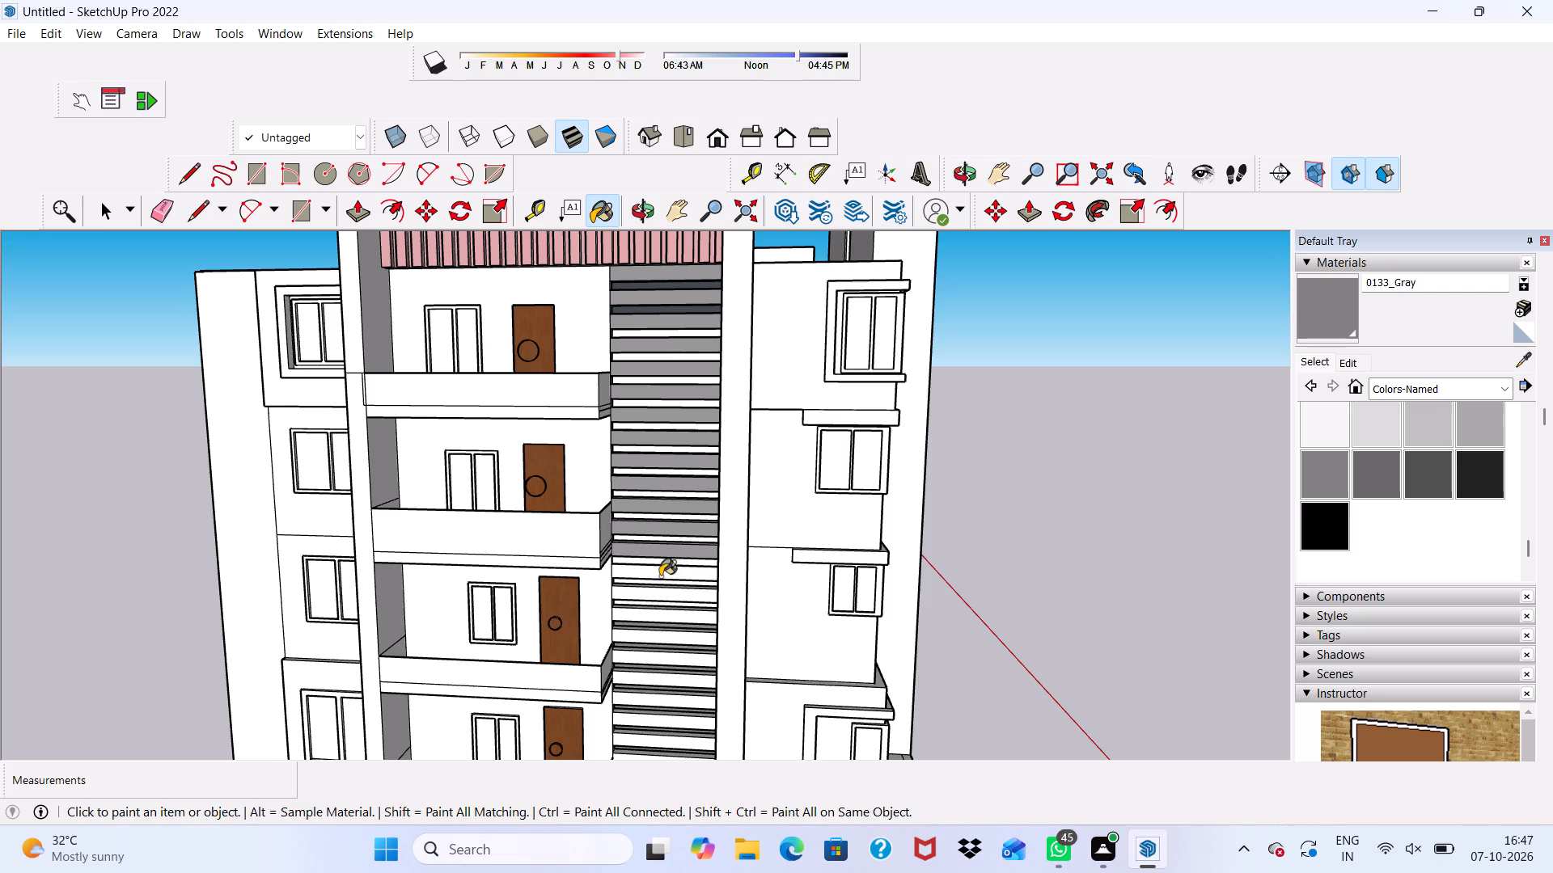
{"action": "left_click", "coordinate": [660, 576]}
{"action": "left_click", "coordinate": [661, 596]}
{"action": "left_click", "coordinate": [659, 615]}
{"action": "left_click", "coordinate": [659, 638]}
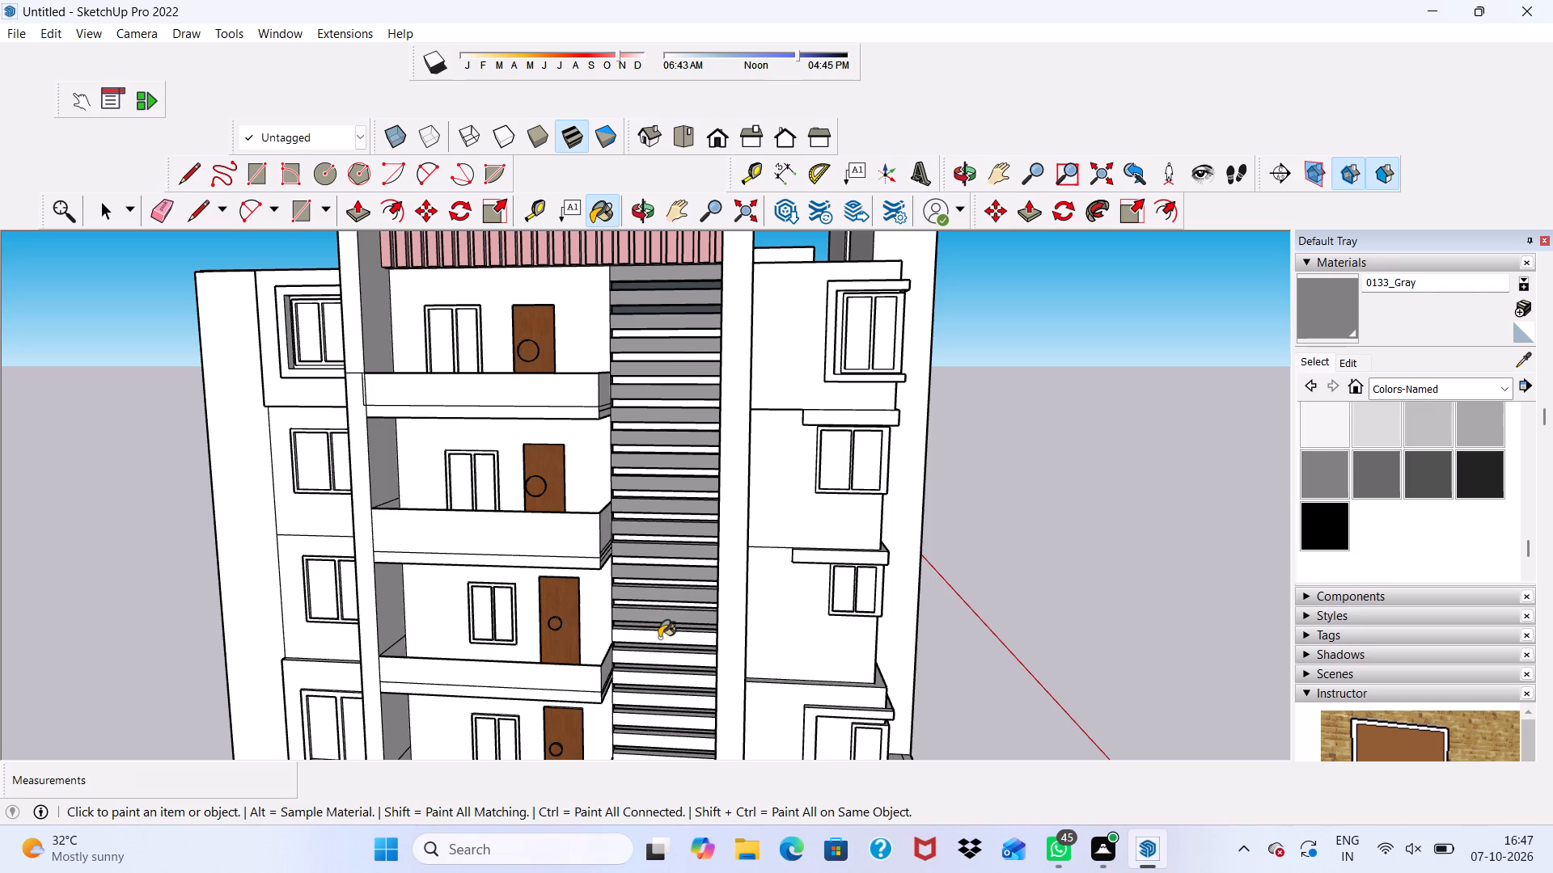
{"action": "double_click", "coordinate": [658, 658]}
{"action": "left_click", "coordinate": [658, 679]}
{"action": "left_click", "coordinate": [658, 695]}
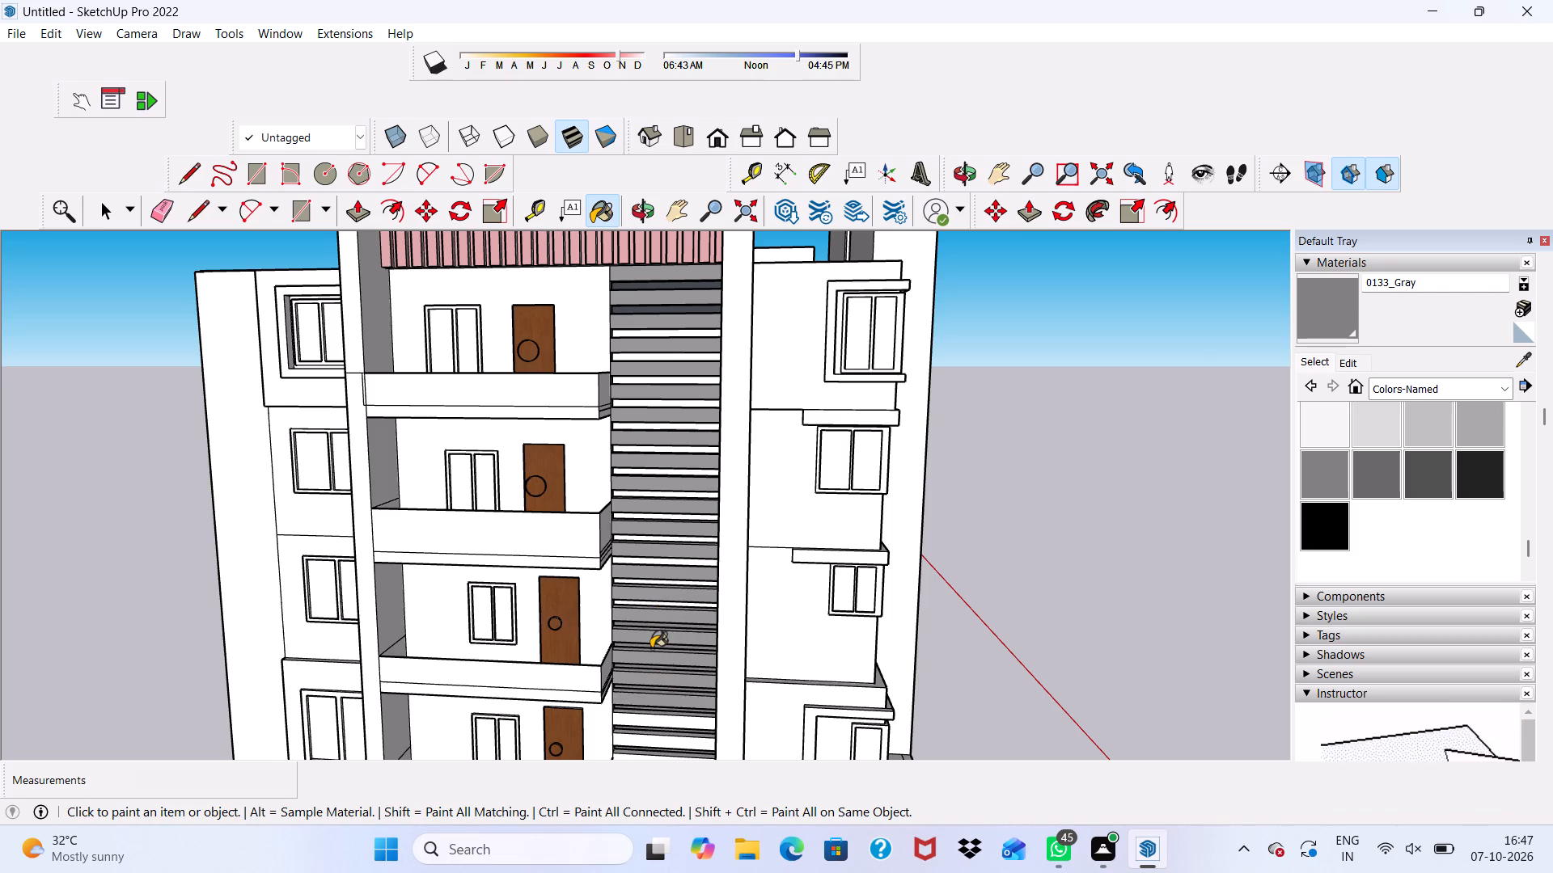
Paint the remaining white slat faces at the bottom of the louvre 0133_Gray.
{"action": "scroll", "coordinate": [651, 647], "scroll_direction": "down", "scroll_amount": 7}
{"action": "scroll", "coordinate": [679, 647], "scroll_direction": "up", "scroll_amount": 11}
{"action": "left_click", "coordinate": [663, 635]}
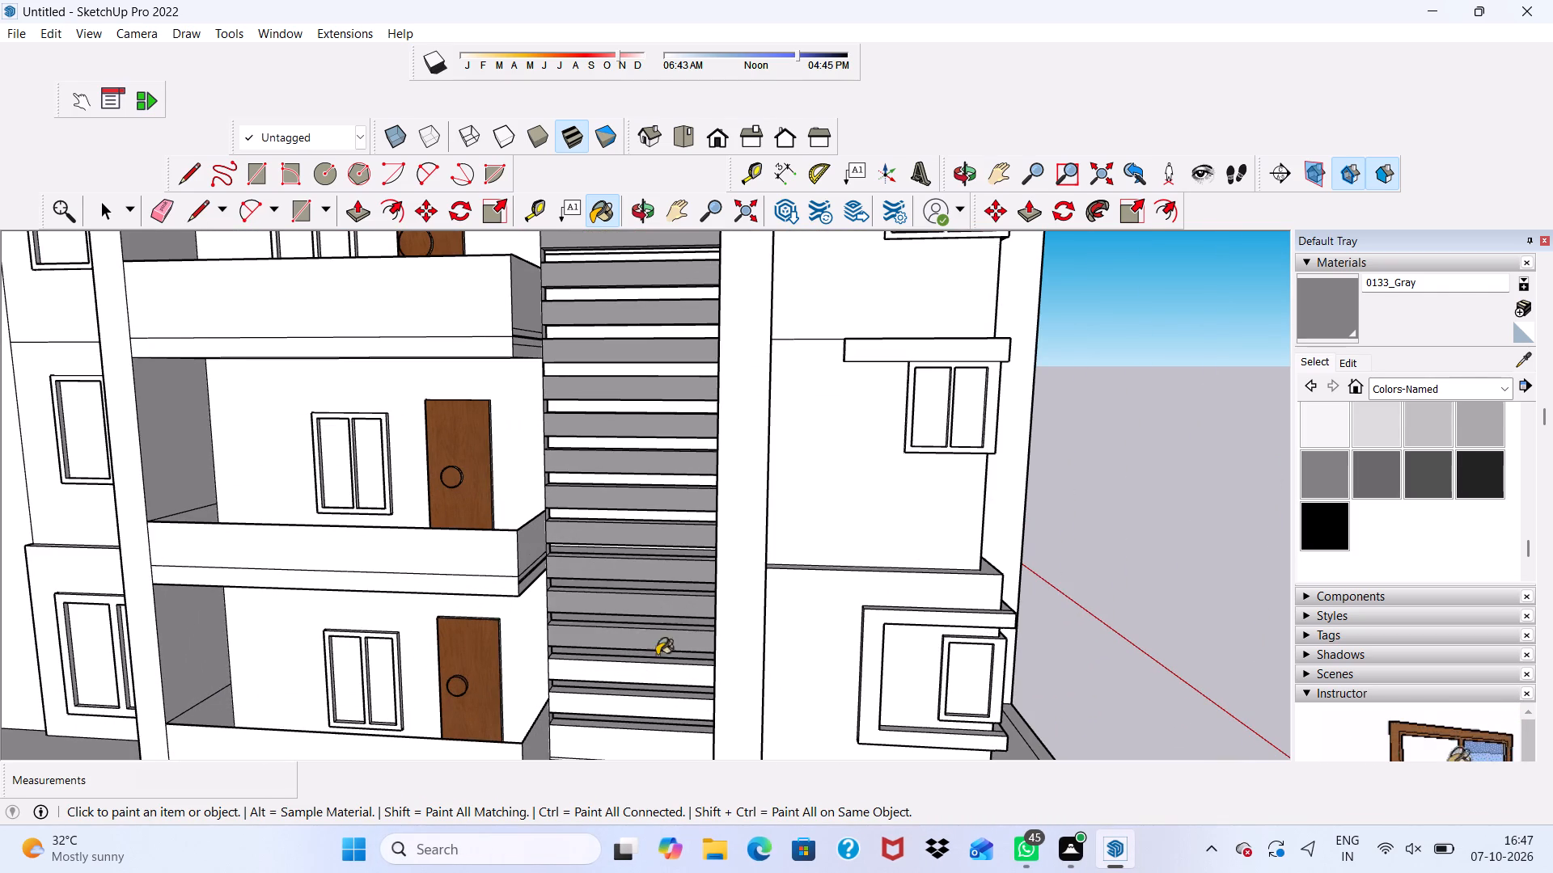
{"action": "left_click_drag", "start_coordinate": [651, 669], "coordinate": [651, 680]}
{"action": "left_click_drag", "start_coordinate": [649, 694], "coordinate": [649, 703]}
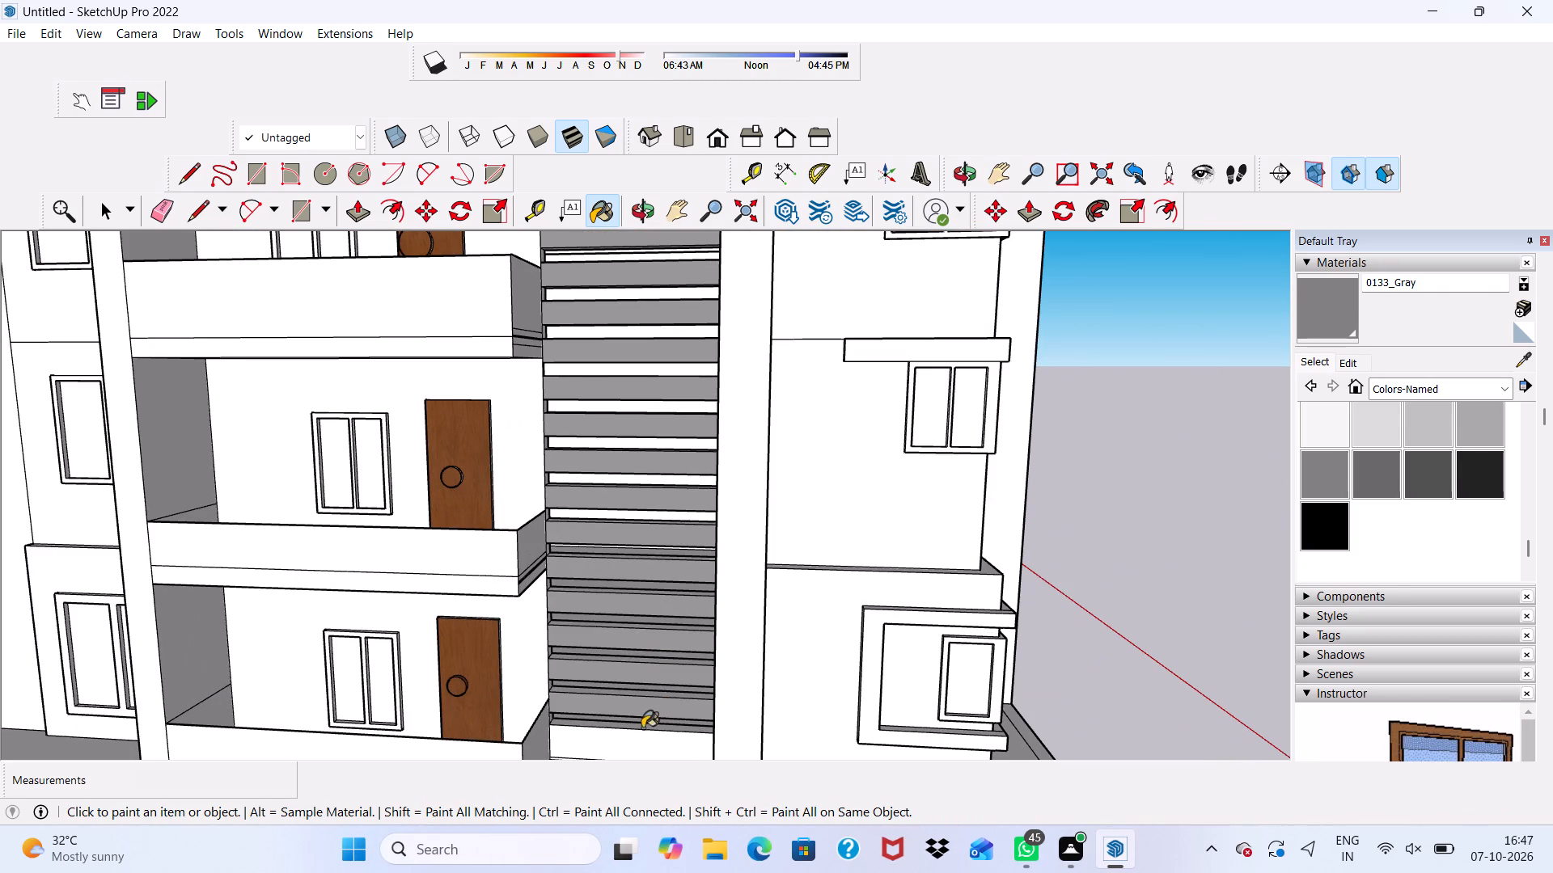
{"action": "scroll", "coordinate": [584, 680], "scroll_direction": "down", "scroll_amount": 5}
{"action": "left_click", "coordinate": [587, 716]}
{"action": "scroll", "coordinate": [598, 664], "scroll_direction": "down", "scroll_amount": 3}
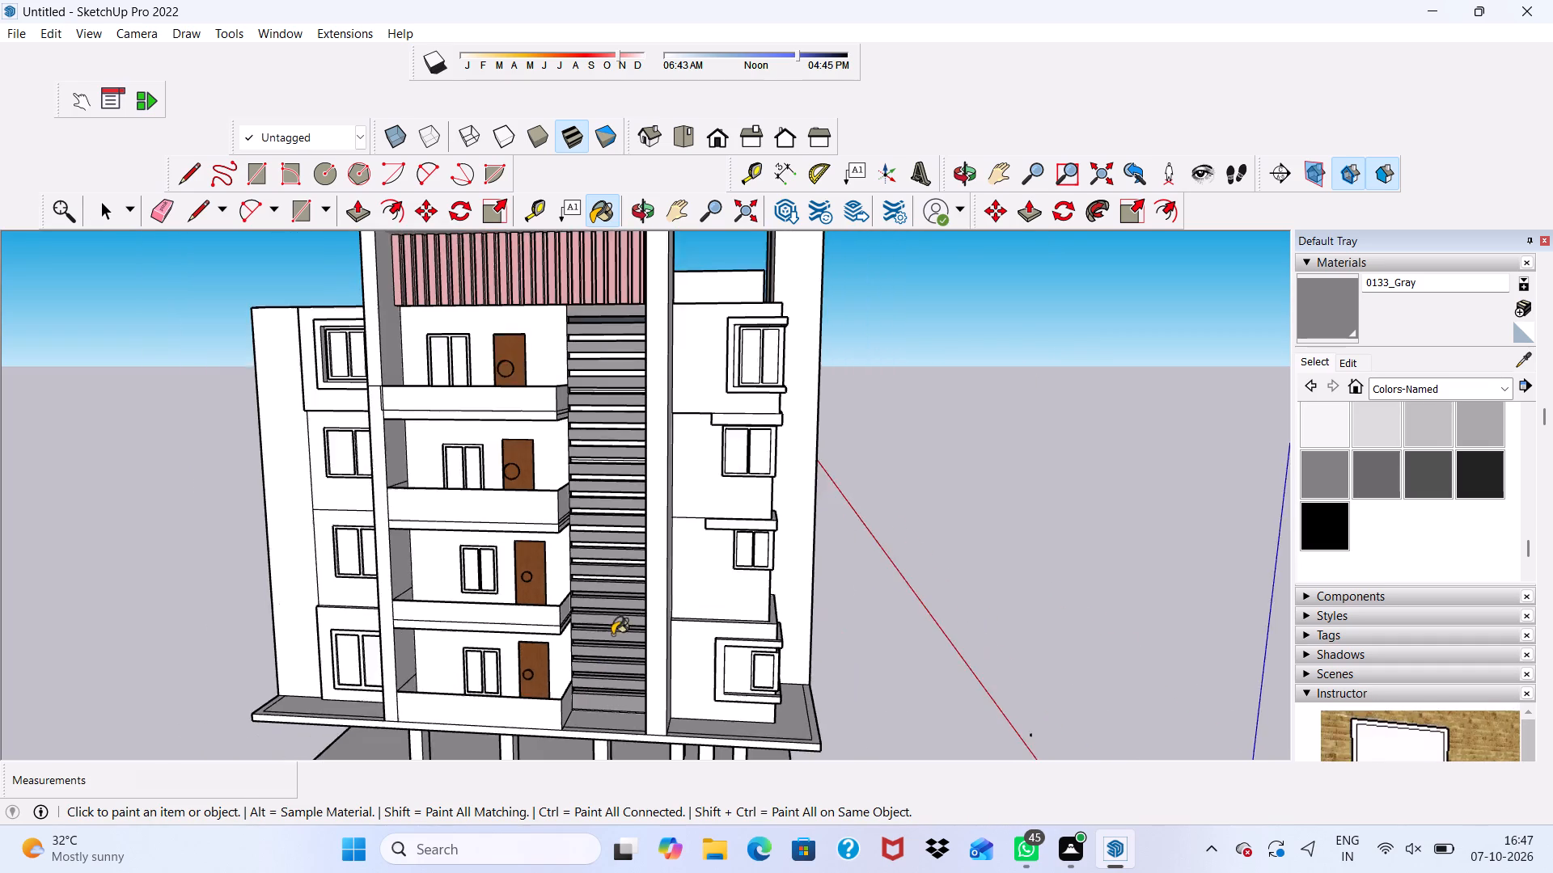
Paint the upward-facing surfaces of the uppermost louvre slats 0133_Gray.
{"action": "middle_click_drag", "start_coordinate": [616, 633], "coordinate": [622, 765]}
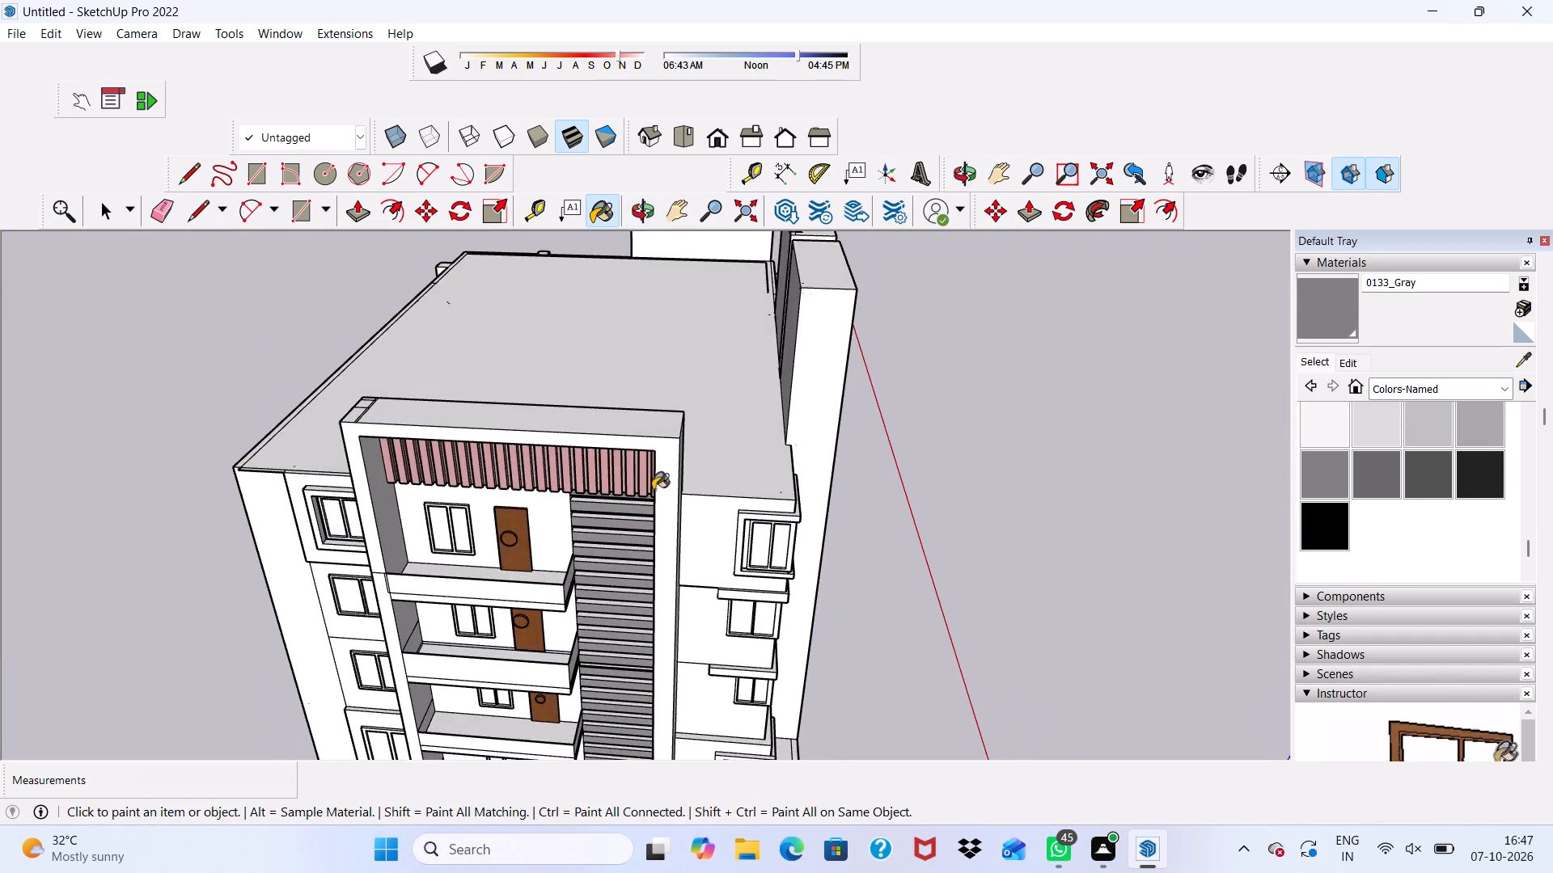
{"action": "scroll", "coordinate": [641, 444], "scroll_direction": "up", "scroll_amount": 13}
{"action": "left_click", "coordinate": [608, 496]}
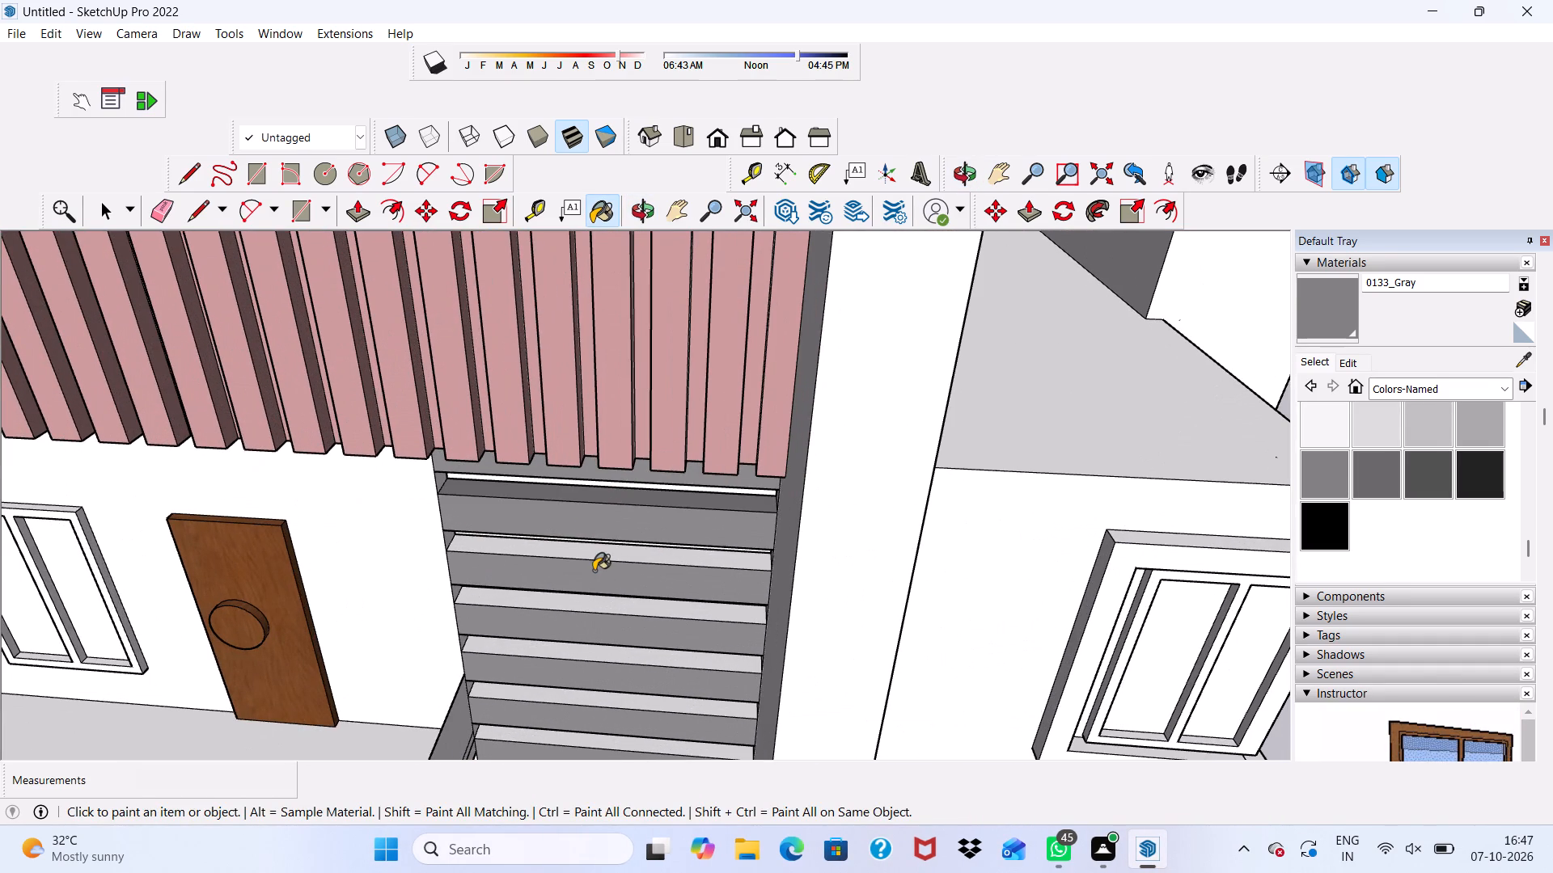
{"action": "left_click", "coordinate": [592, 557]}
{"action": "scroll", "coordinate": [596, 578], "scroll_direction": "down", "scroll_amount": 8}
{"action": "middle_click_drag", "start_coordinate": [616, 556], "coordinate": [651, 308]}
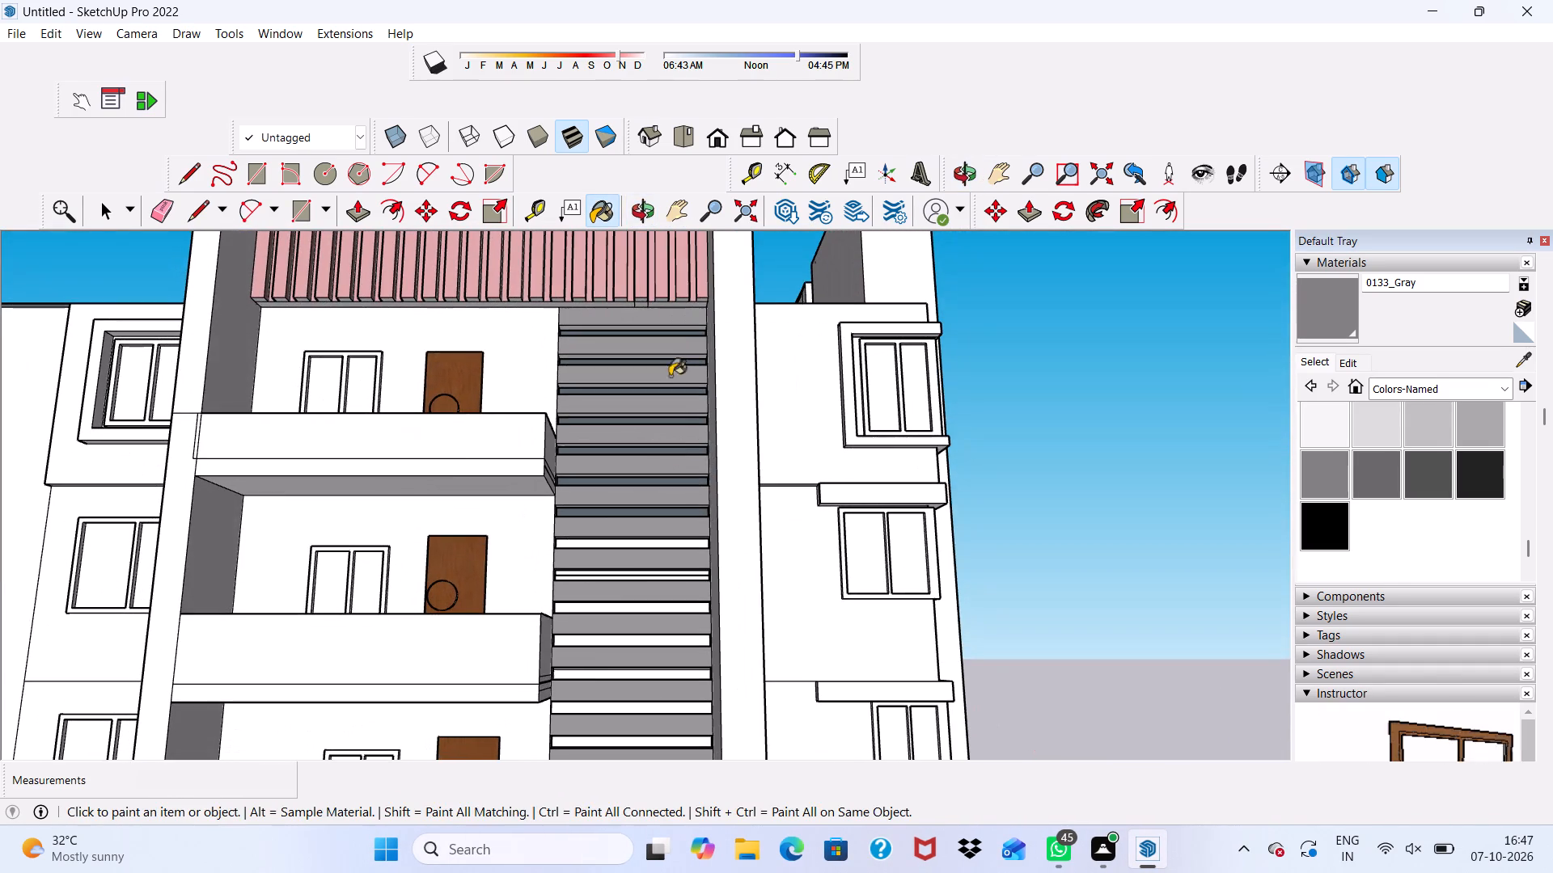
Examine the painted louvre and its facade from several angles.
{"action": "scroll", "coordinate": [498, 837], "scroll_direction": "down", "scroll_amount": 4}
{"action": "middle_click_drag", "start_coordinate": [634, 568], "coordinate": [793, 626]}
{"action": "scroll", "coordinate": [748, 603], "scroll_direction": "down", "scroll_amount": 5}
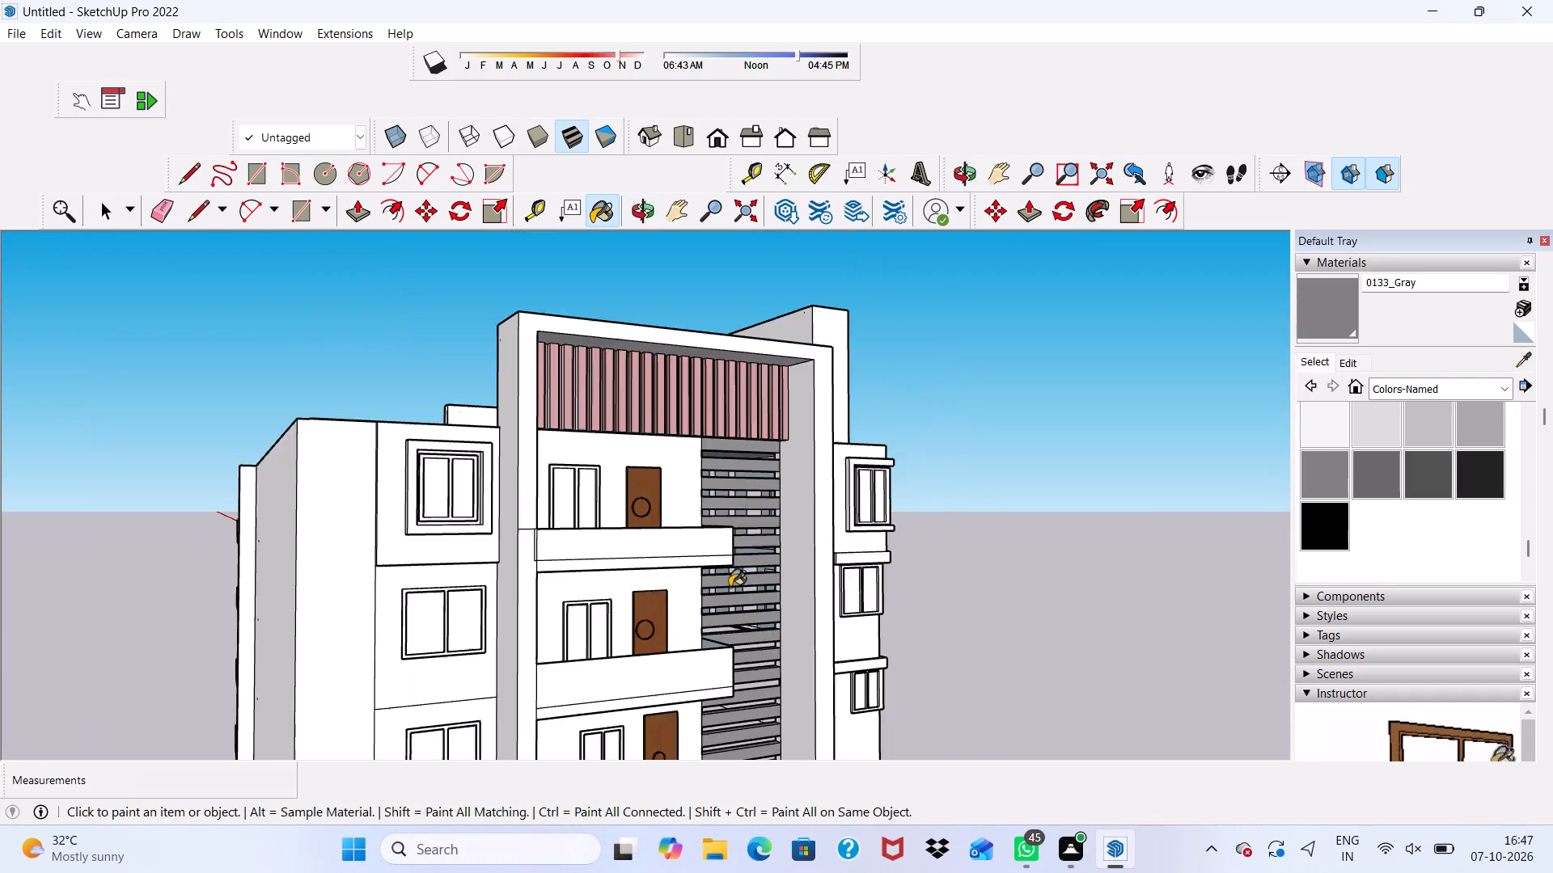
{"action": "scroll", "coordinate": [730, 587], "scroll_direction": "down", "scroll_amount": 6}
{"action": "middle_click_drag", "start_coordinate": [709, 588], "coordinate": [589, 580]}
{"action": "scroll", "coordinate": [590, 634], "scroll_direction": "up", "scroll_amount": 5}
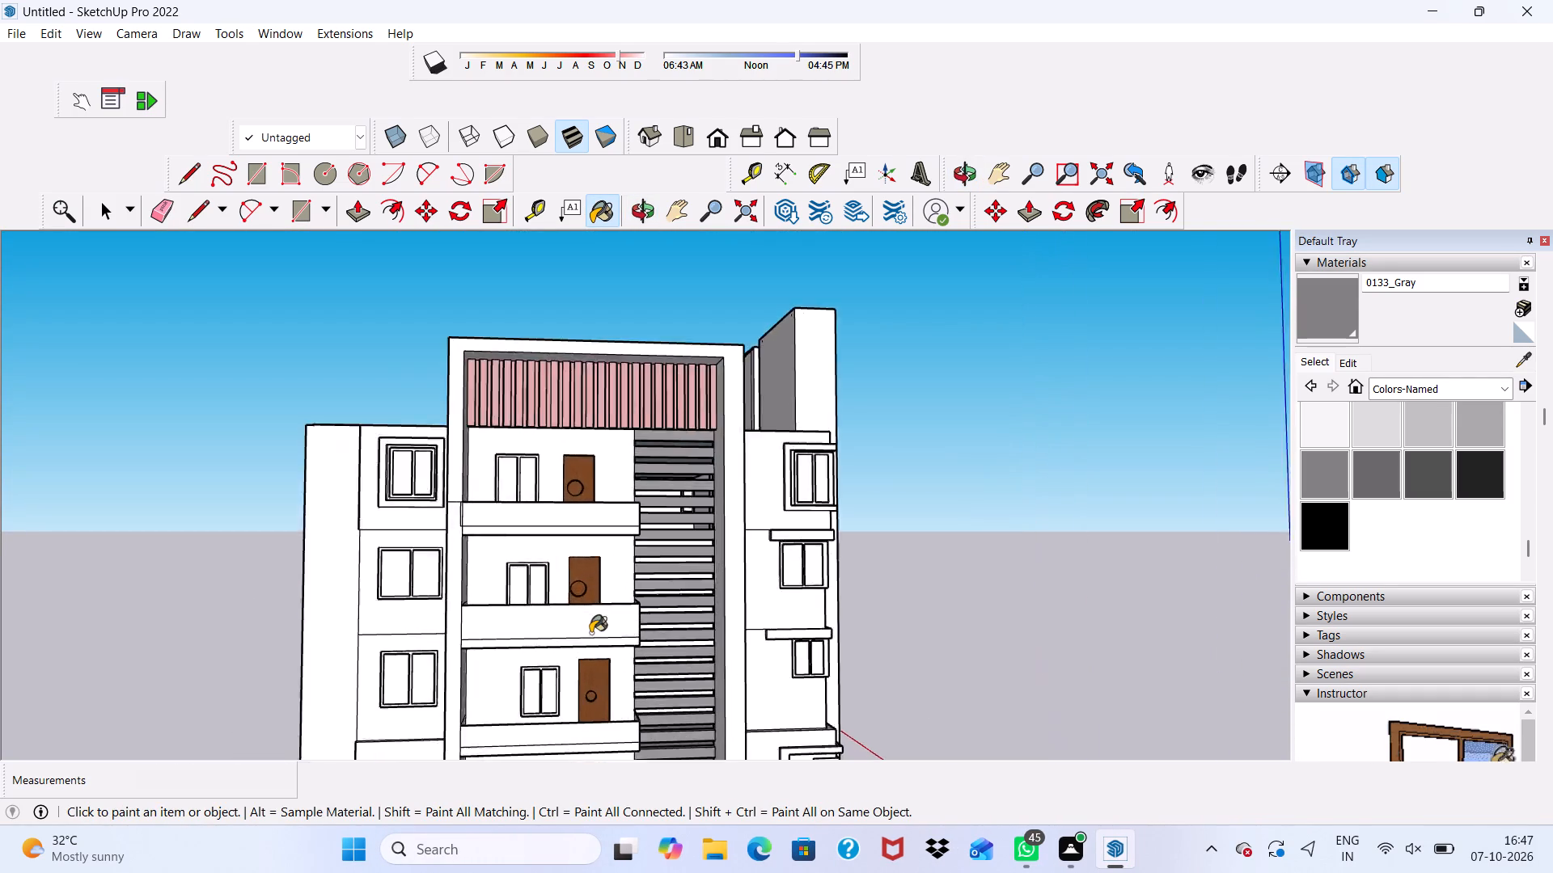
{"action": "scroll", "coordinate": [609, 538], "scroll_direction": "down", "scroll_amount": 6}
{"action": "middle_click_drag", "start_coordinate": [654, 433], "coordinate": [645, 471]}
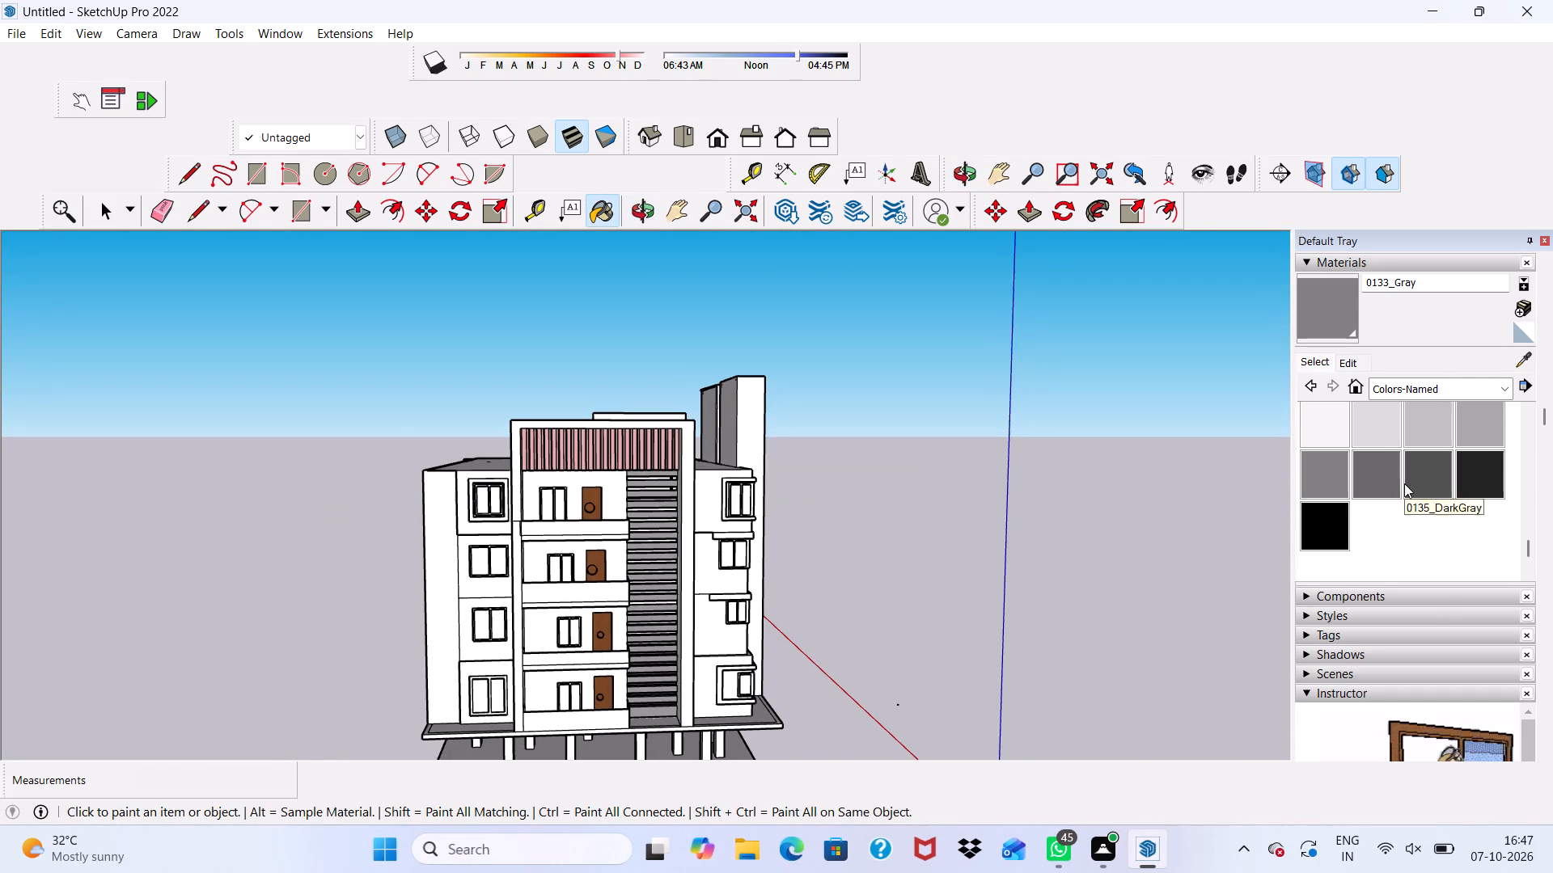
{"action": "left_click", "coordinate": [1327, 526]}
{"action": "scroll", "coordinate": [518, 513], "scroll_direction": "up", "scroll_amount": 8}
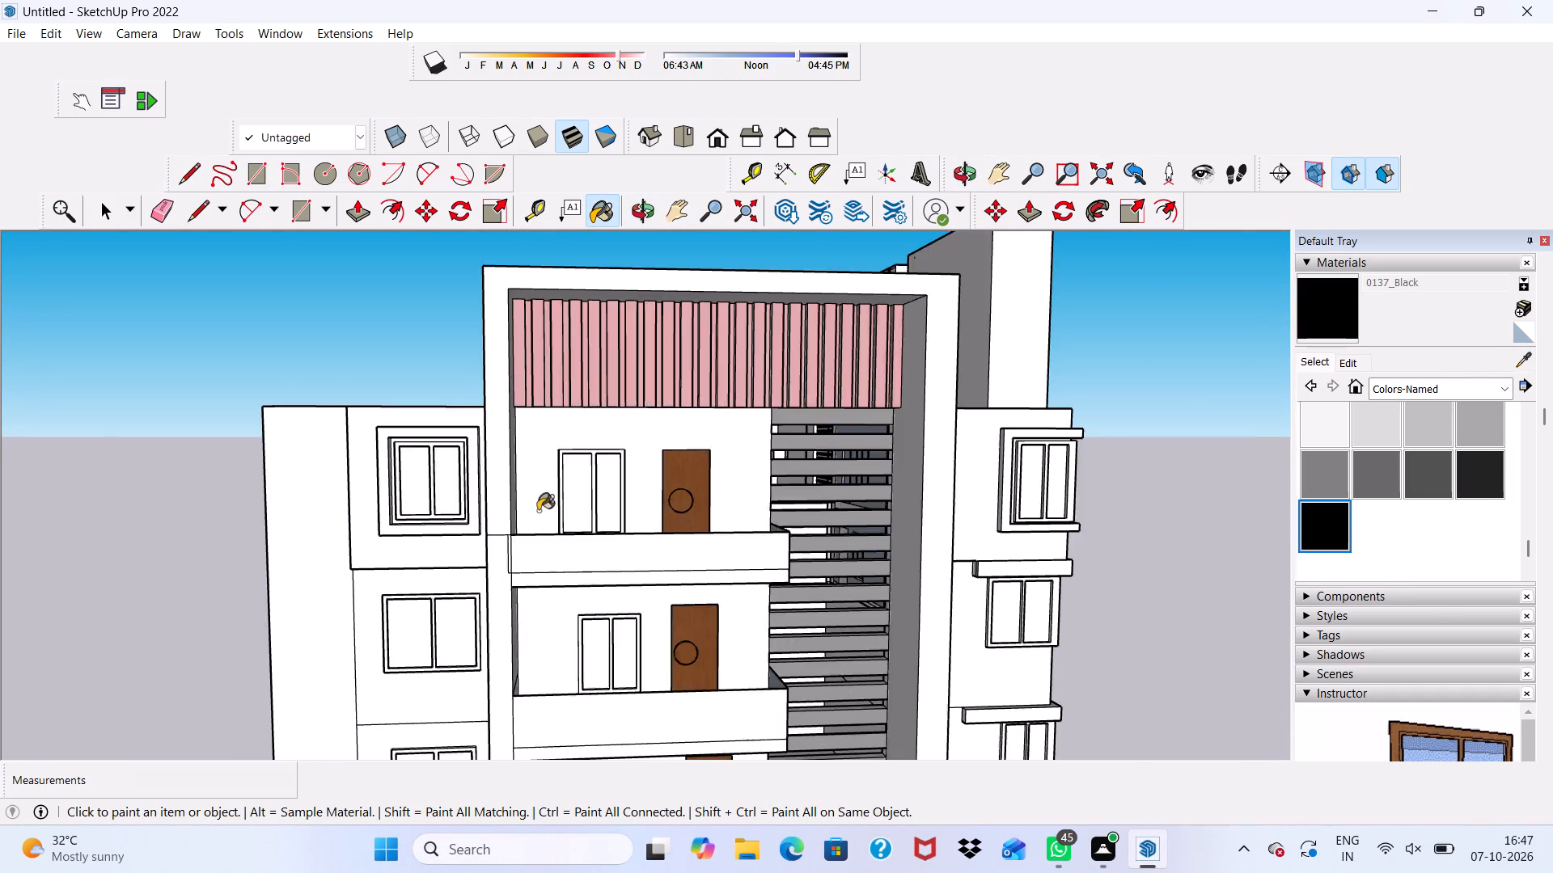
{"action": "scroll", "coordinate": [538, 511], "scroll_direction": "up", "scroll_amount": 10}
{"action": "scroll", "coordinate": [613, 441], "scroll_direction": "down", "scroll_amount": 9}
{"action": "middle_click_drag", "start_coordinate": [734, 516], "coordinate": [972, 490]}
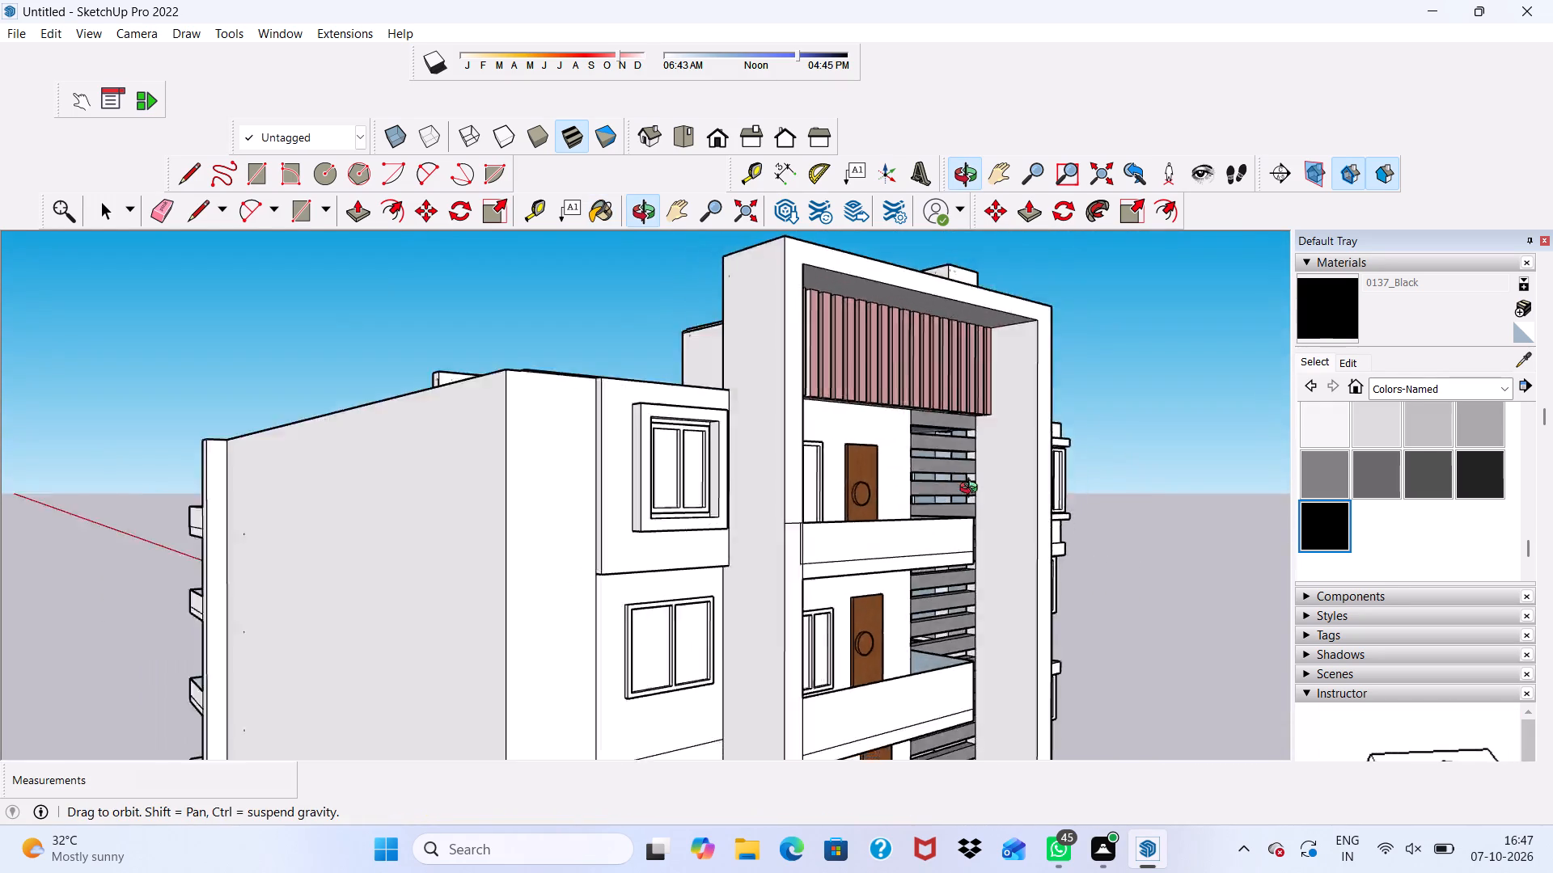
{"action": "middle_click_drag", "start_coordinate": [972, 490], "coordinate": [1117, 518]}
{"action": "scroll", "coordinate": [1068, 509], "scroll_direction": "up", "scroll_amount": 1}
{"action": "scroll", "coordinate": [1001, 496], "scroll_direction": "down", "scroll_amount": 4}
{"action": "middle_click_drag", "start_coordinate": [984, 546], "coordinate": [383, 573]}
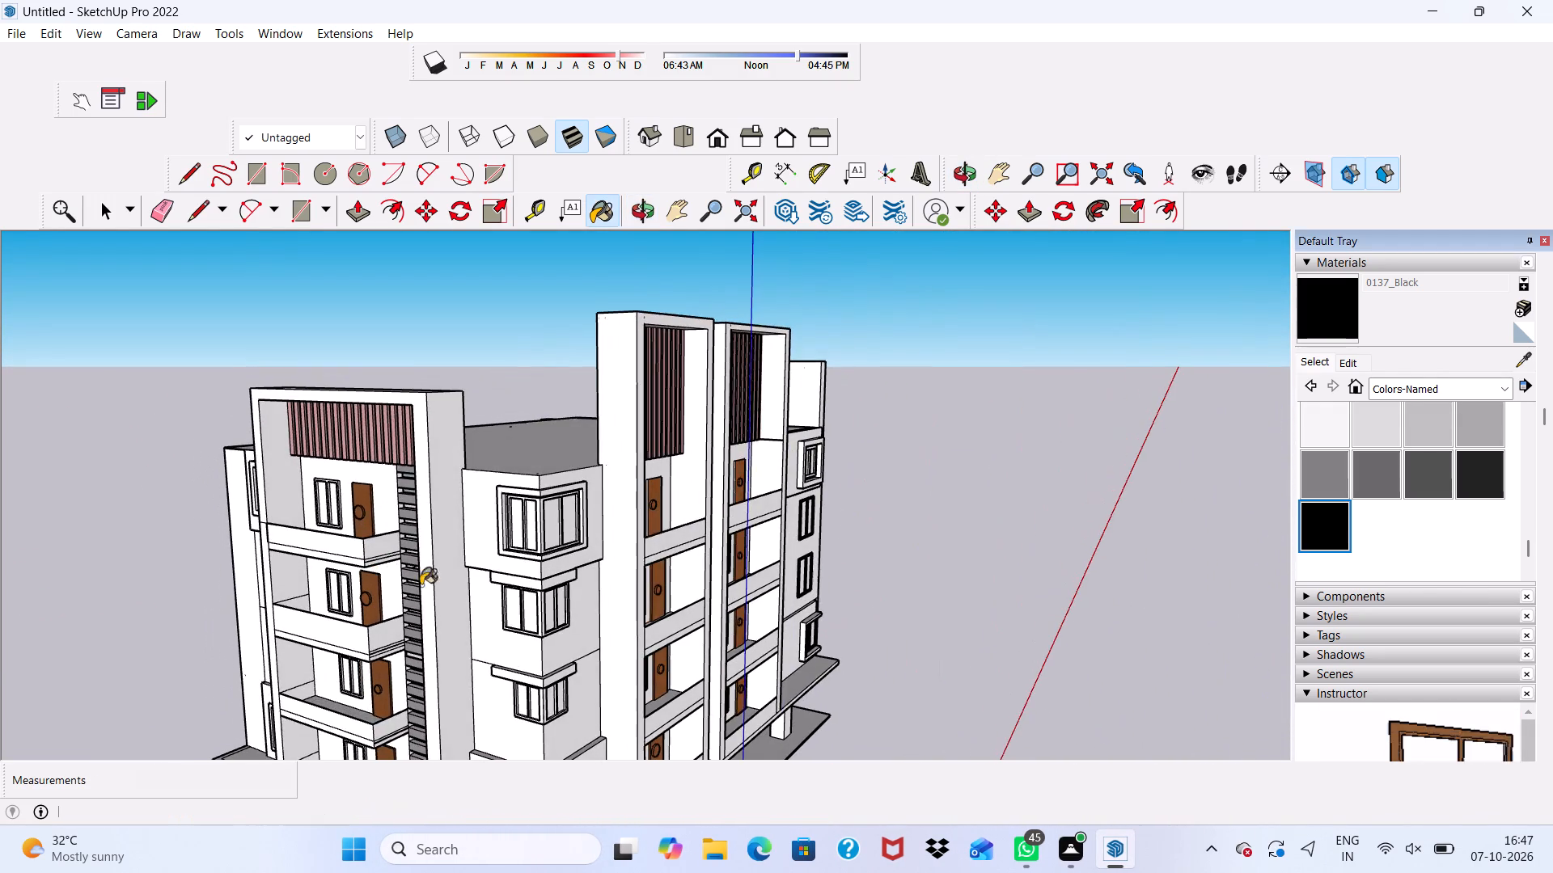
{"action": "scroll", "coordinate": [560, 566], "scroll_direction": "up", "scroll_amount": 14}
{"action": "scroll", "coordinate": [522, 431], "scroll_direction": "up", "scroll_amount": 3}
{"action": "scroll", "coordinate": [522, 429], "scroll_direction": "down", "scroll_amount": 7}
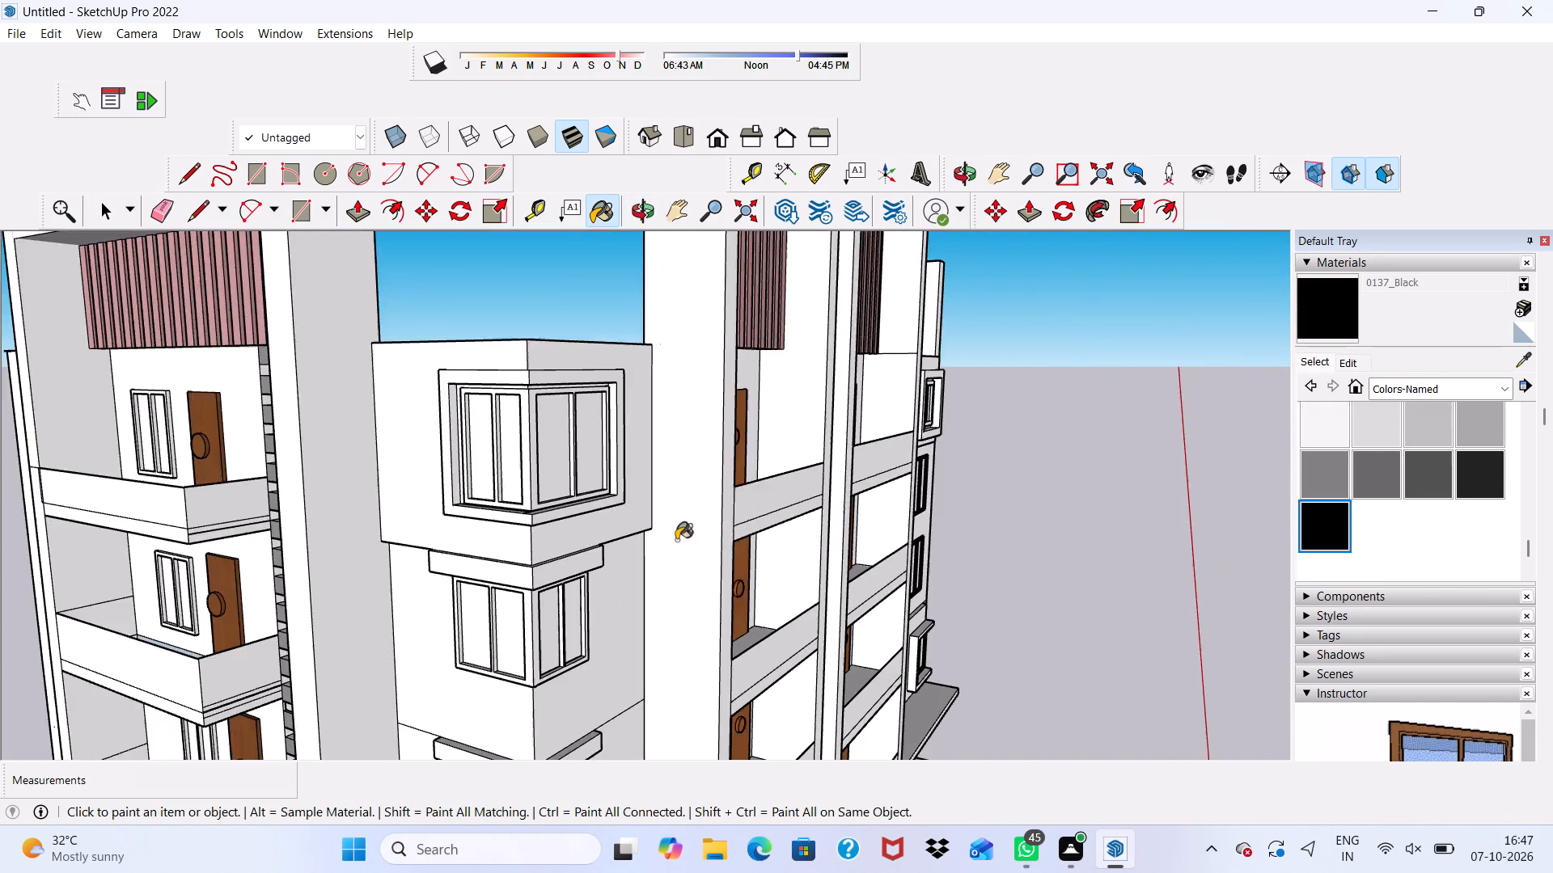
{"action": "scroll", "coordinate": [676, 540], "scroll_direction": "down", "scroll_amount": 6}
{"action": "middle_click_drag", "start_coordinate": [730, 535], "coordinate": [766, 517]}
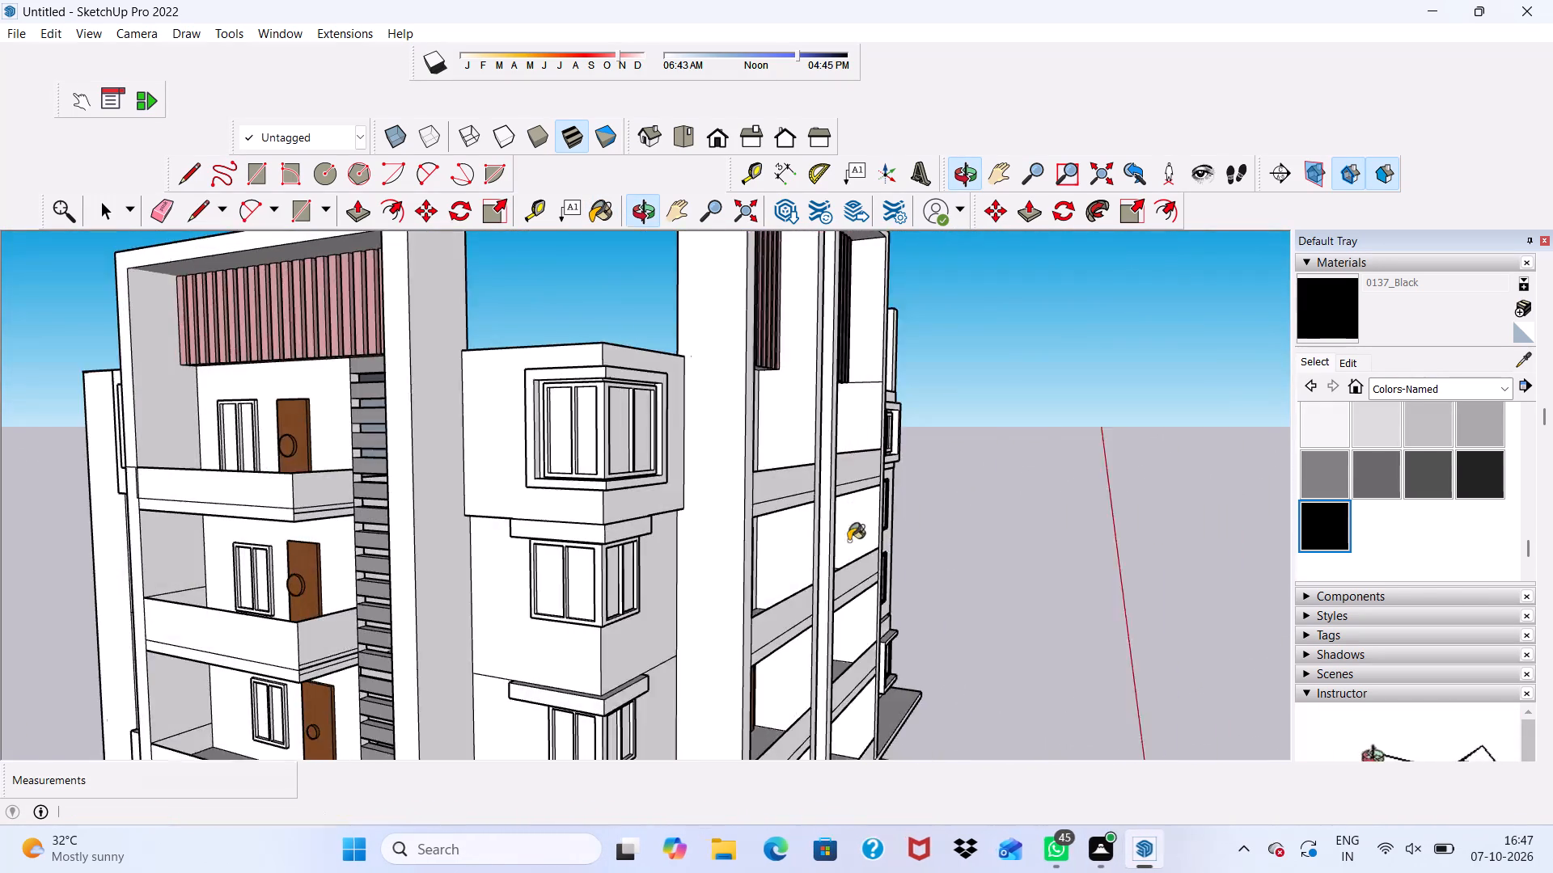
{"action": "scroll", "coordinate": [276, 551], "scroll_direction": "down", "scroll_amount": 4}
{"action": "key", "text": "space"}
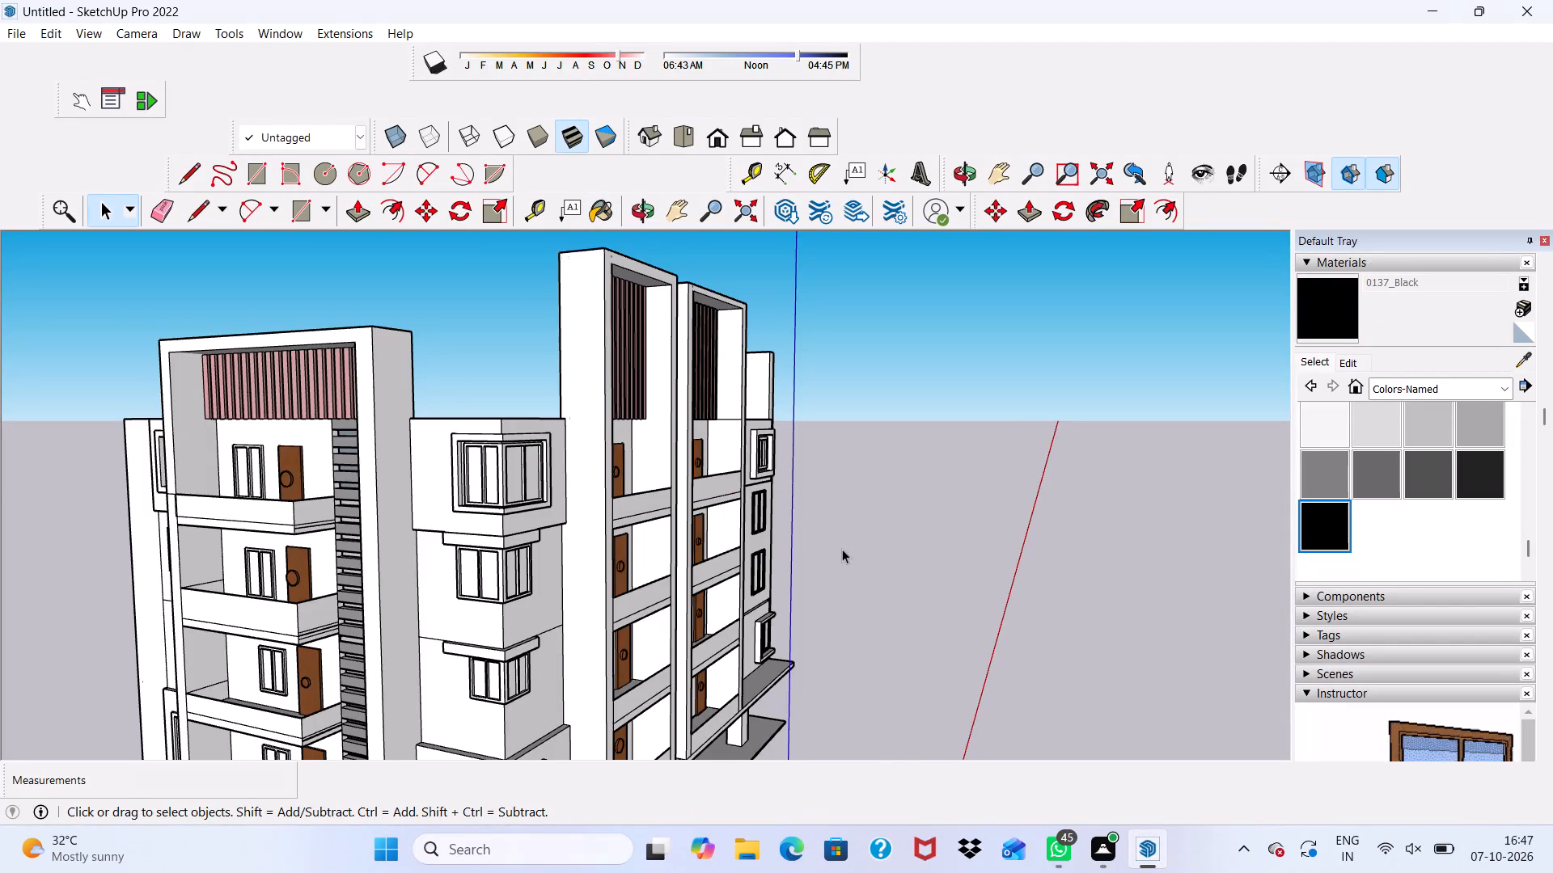
Choose 0134_DimGray and paint the front faces of the top slats of the louvre on the facade with two RosyBrown screens.
{"action": "scroll", "coordinate": [832, 549], "scroll_direction": "down", "scroll_amount": 4}
{"action": "scroll", "coordinate": [295, 569], "scroll_direction": "up", "scroll_amount": 5}
{"action": "scroll", "coordinate": [468, 457], "scroll_direction": "up", "scroll_amount": 4}
{"action": "middle_click_drag", "start_coordinate": [470, 456], "coordinate": [476, 458]}
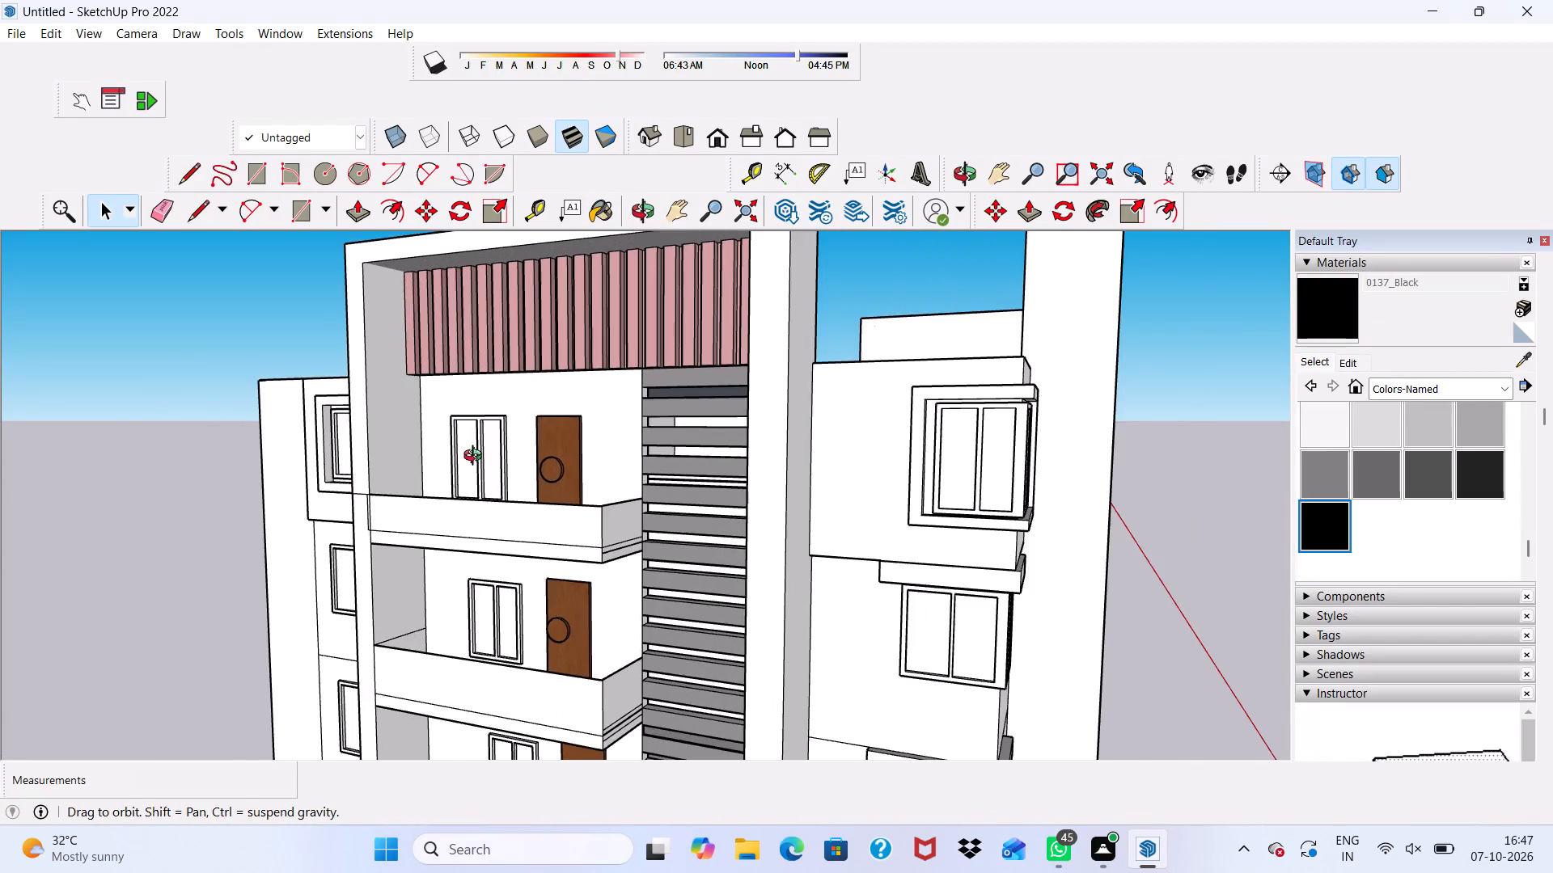
{"action": "middle_click_drag", "start_coordinate": [476, 458], "coordinate": [666, 440]}
{"action": "scroll", "coordinate": [662, 435], "scroll_direction": "down", "scroll_amount": 9}
{"action": "middle_click_drag", "start_coordinate": [716, 467], "coordinate": [485, 495]}
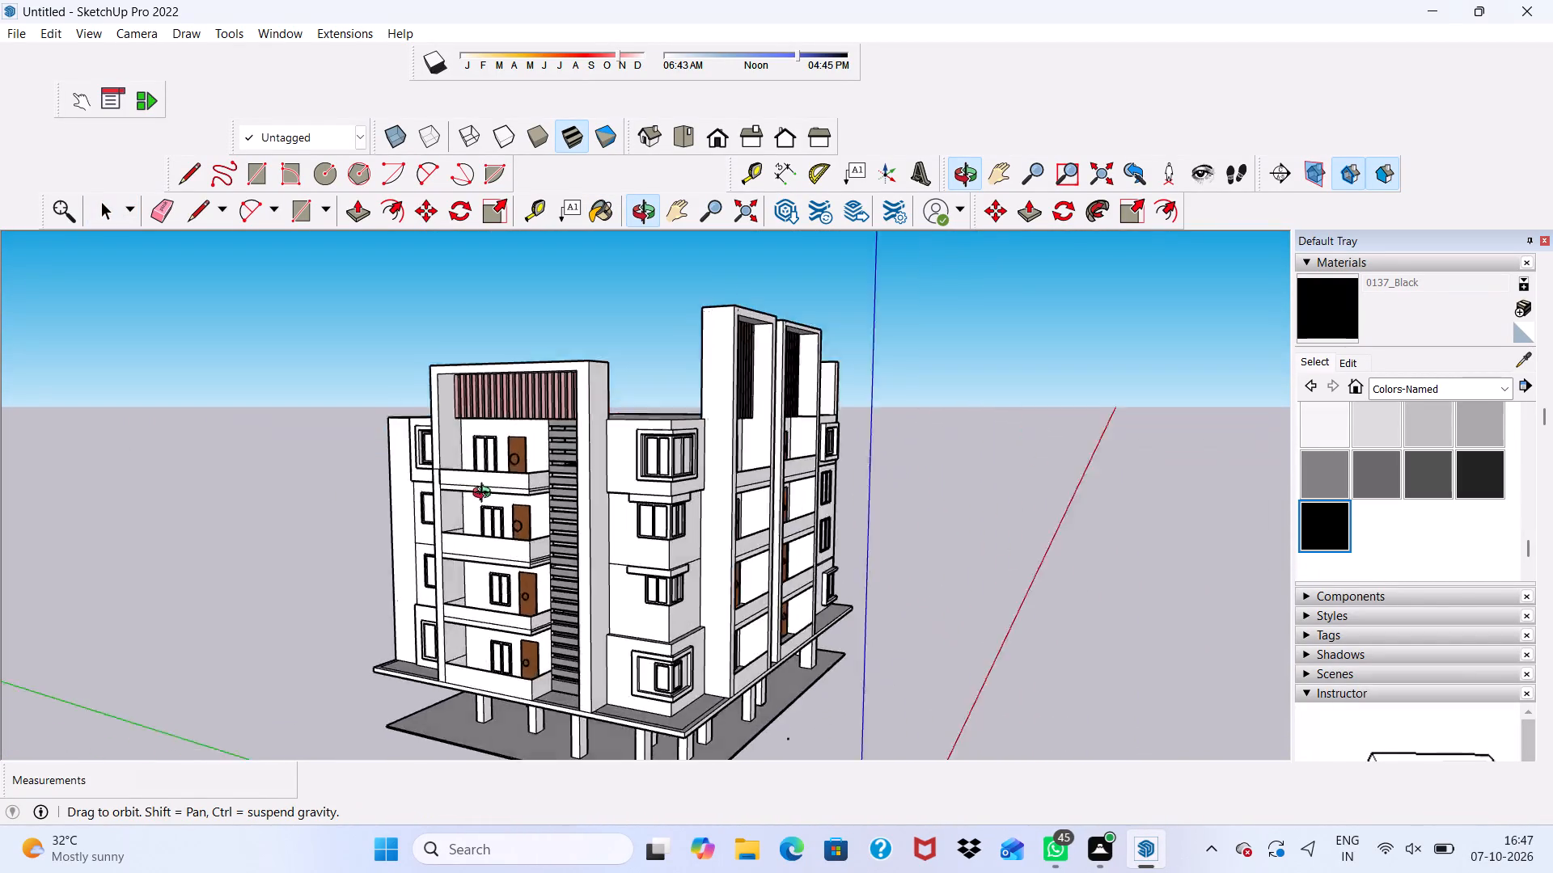
{"action": "middle_click_drag", "start_coordinate": [485, 495], "coordinate": [179, 559]}
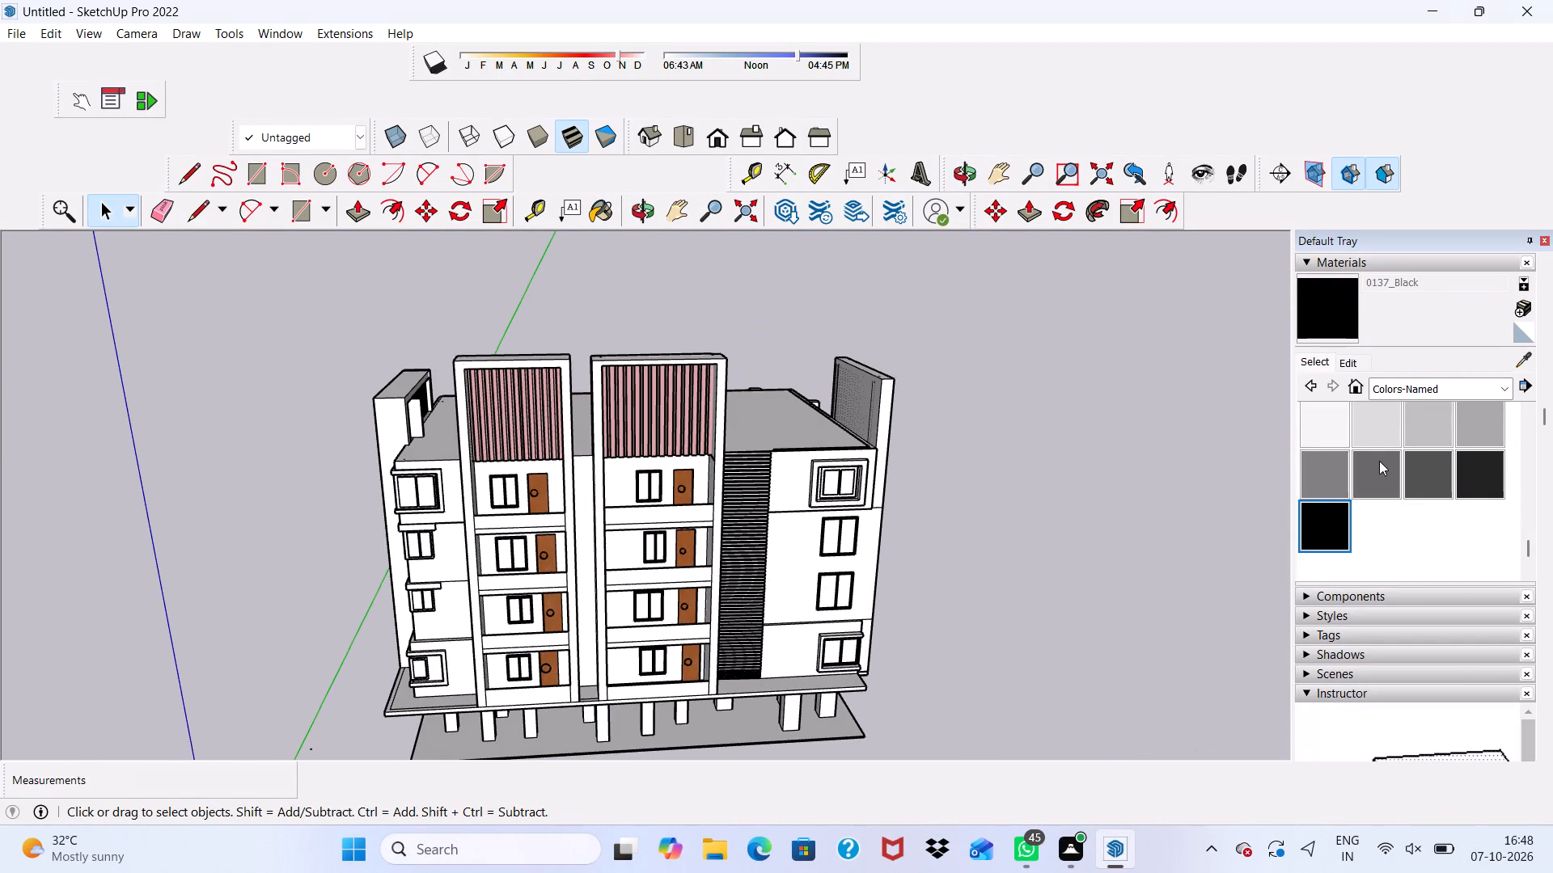
{"action": "left_click", "coordinate": [1380, 464]}
{"action": "scroll", "coordinate": [769, 517], "scroll_direction": "up", "scroll_amount": 12}
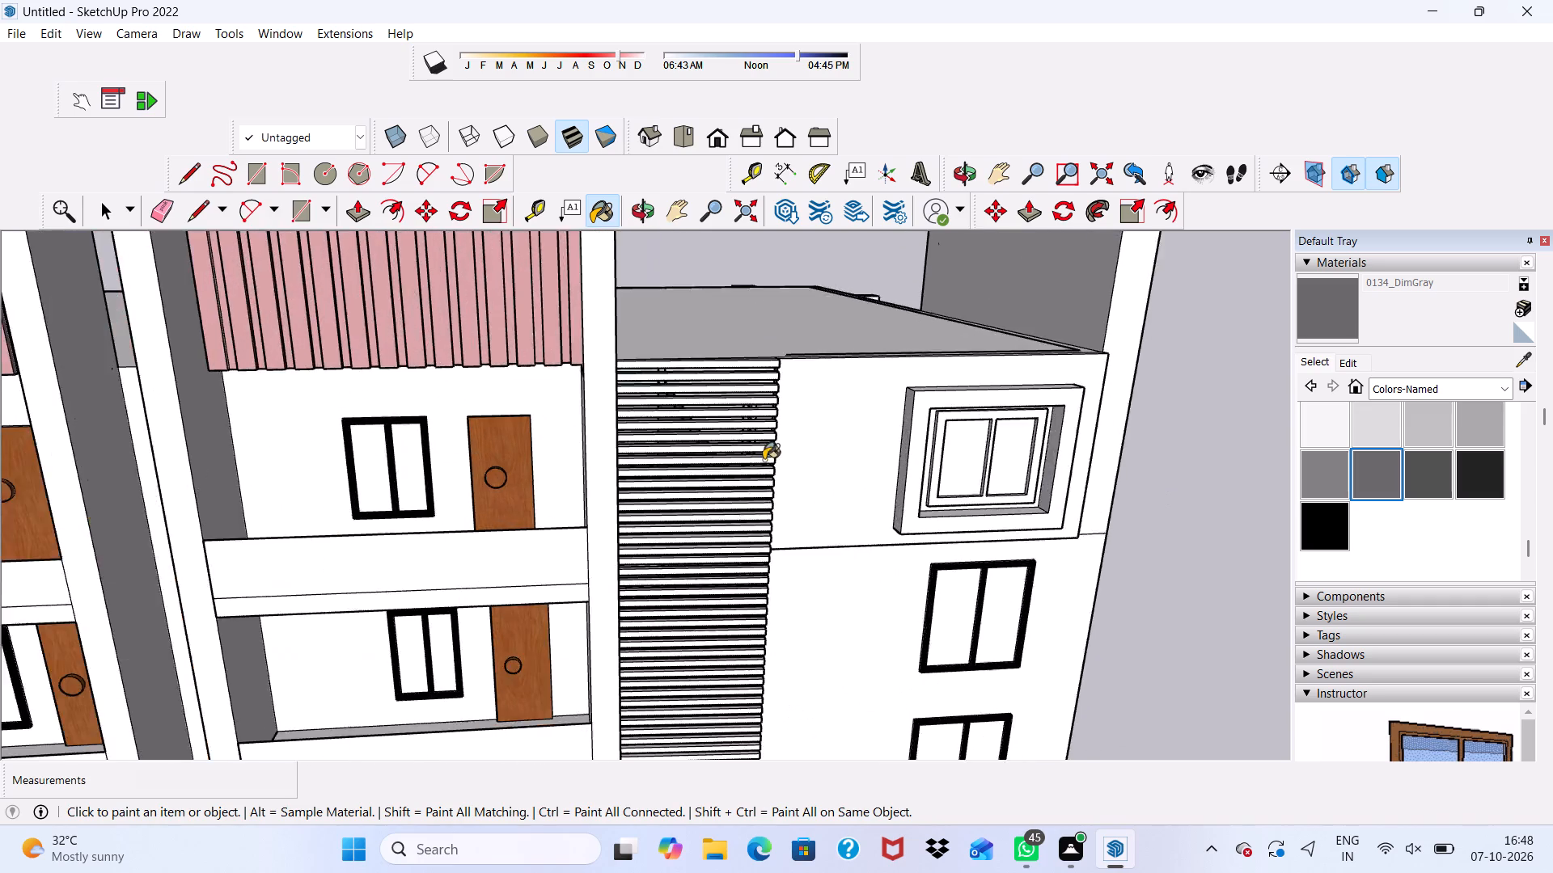
{"action": "scroll", "coordinate": [764, 460], "scroll_direction": "up", "scroll_amount": 3}
{"action": "left_click", "coordinate": [679, 318]}
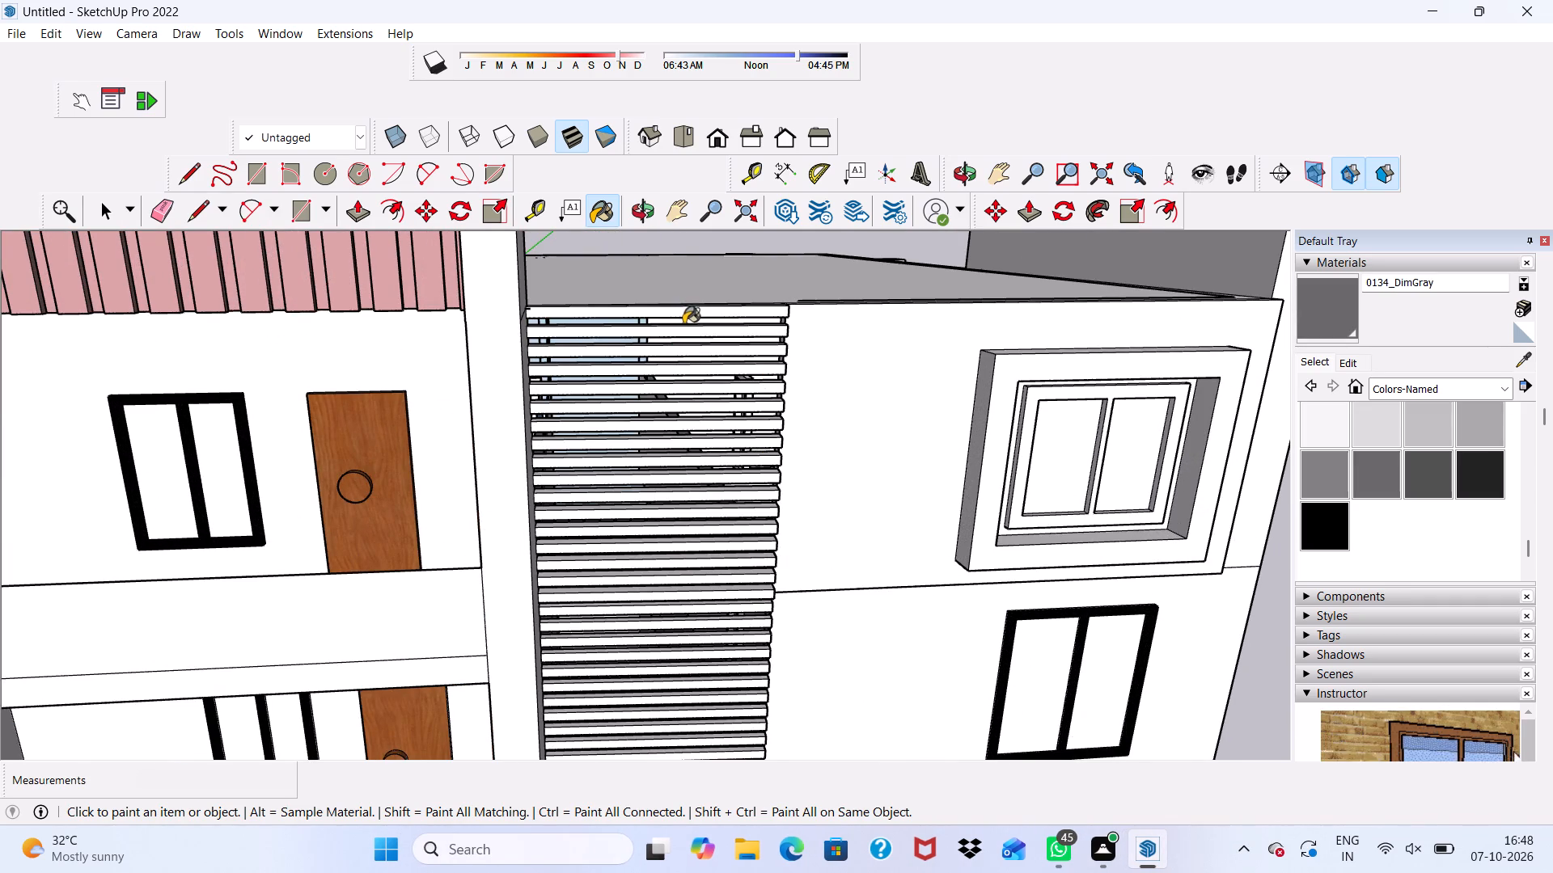
{"action": "left_click", "coordinate": [683, 310]}
{"action": "left_click", "coordinate": [686, 325]}
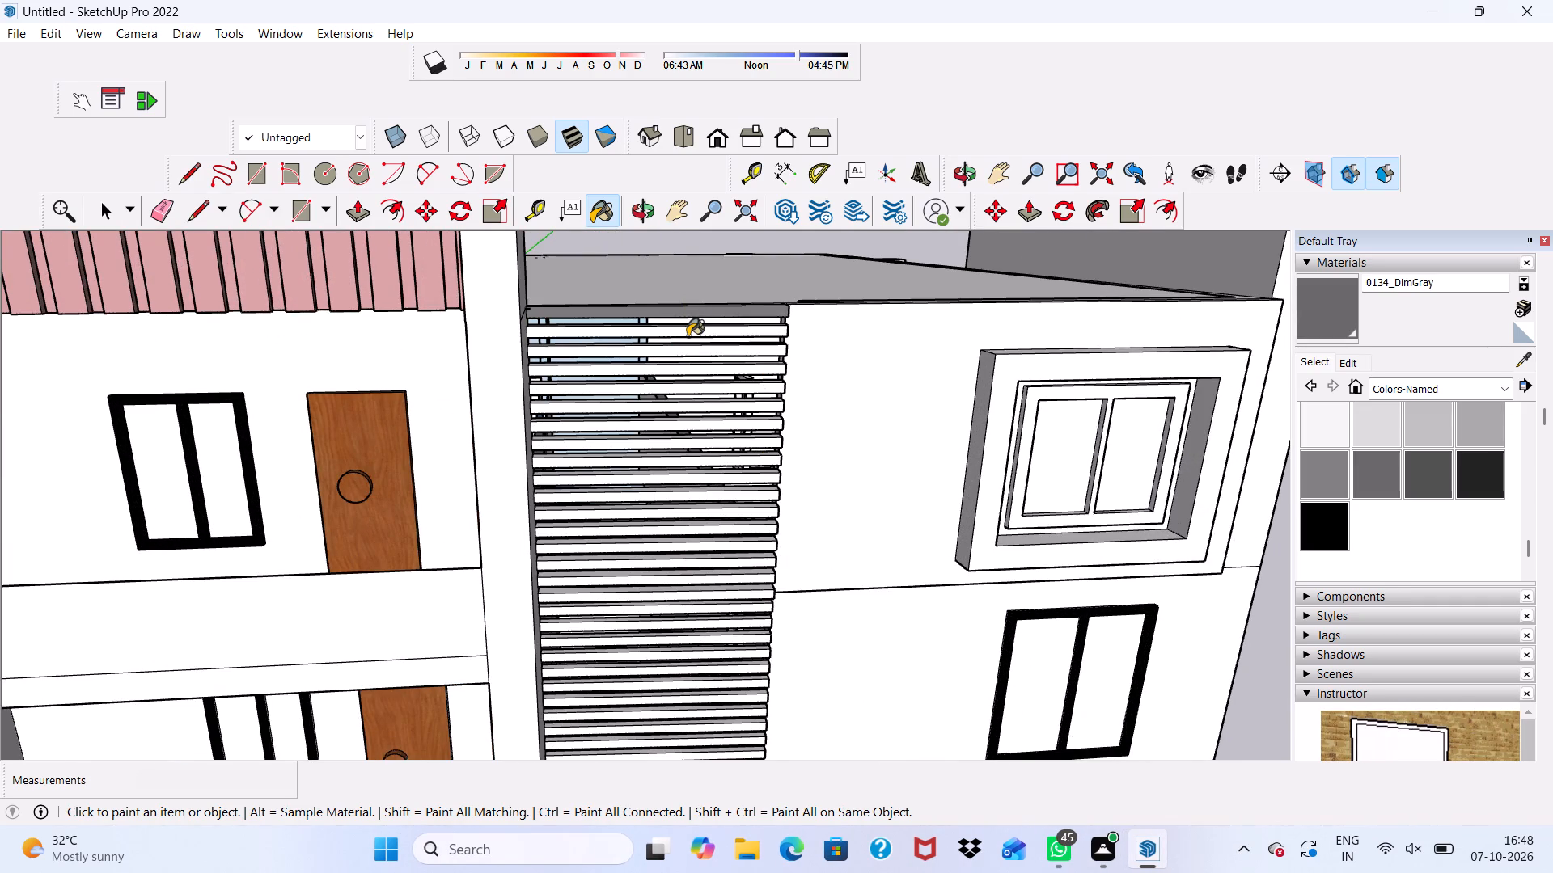
{"action": "left_click", "coordinate": [688, 336]}
{"action": "scroll", "coordinate": [688, 336], "scroll_direction": "up", "scroll_amount": 9}
{"action": "left_click", "coordinate": [693, 327]}
{"action": "left_click", "coordinate": [712, 369]}
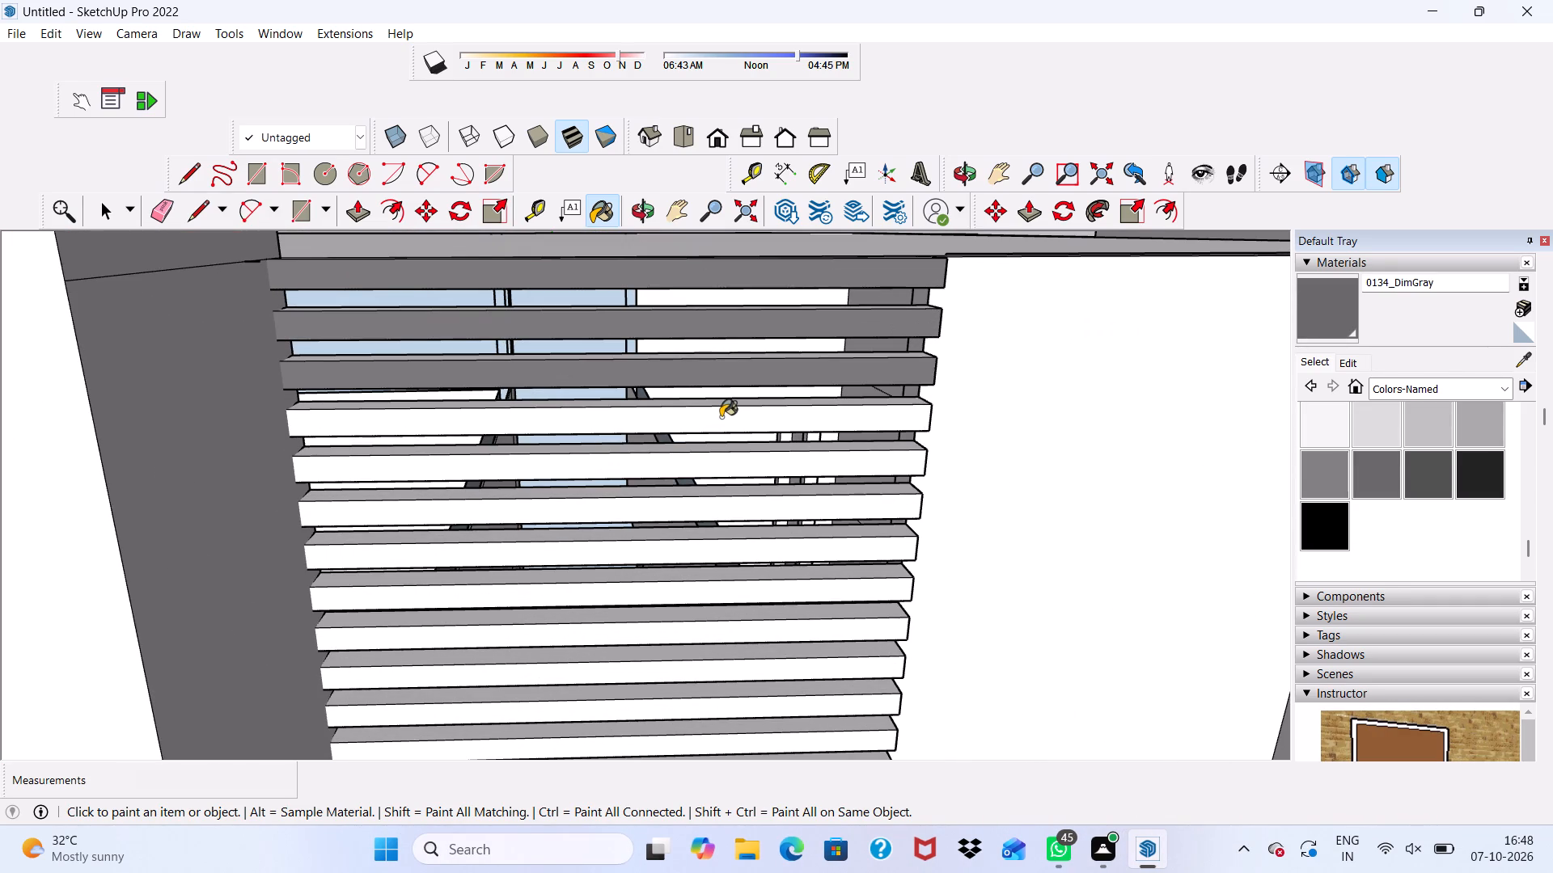
Continue painting the louvre's white slat fronts 0134_DimGray downward, from the fourth slat through the next run beside the top-floor projecting window.
{"action": "left_click", "coordinate": [721, 417]}
{"action": "left_click", "coordinate": [735, 461]}
{"action": "left_click", "coordinate": [743, 517]}
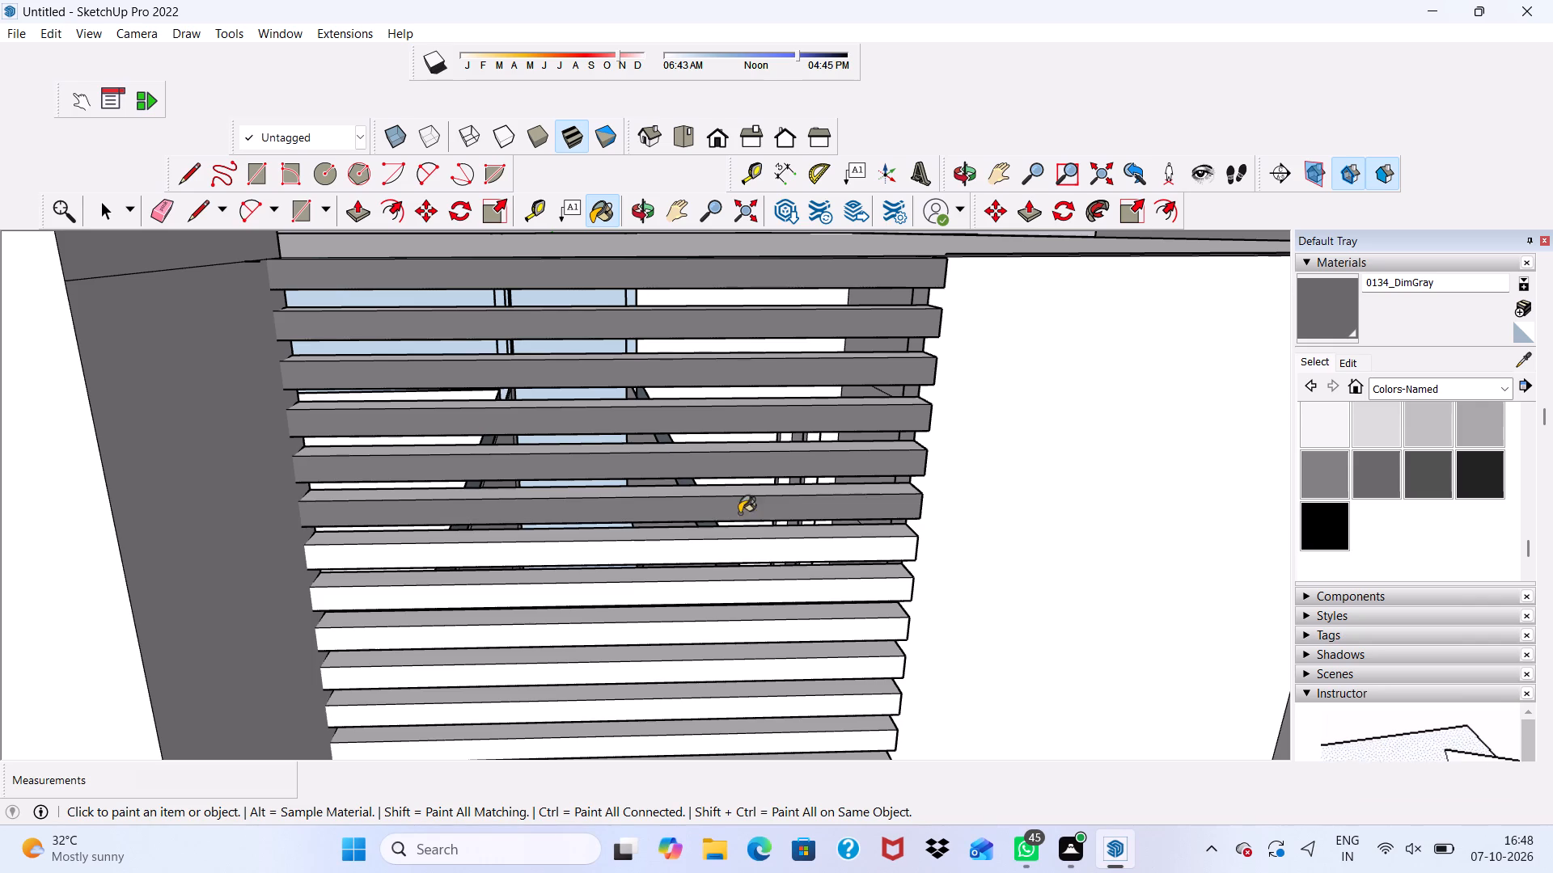
{"action": "left_click", "coordinate": [752, 543]}
{"action": "left_click", "coordinate": [760, 589]}
{"action": "left_click", "coordinate": [765, 619]}
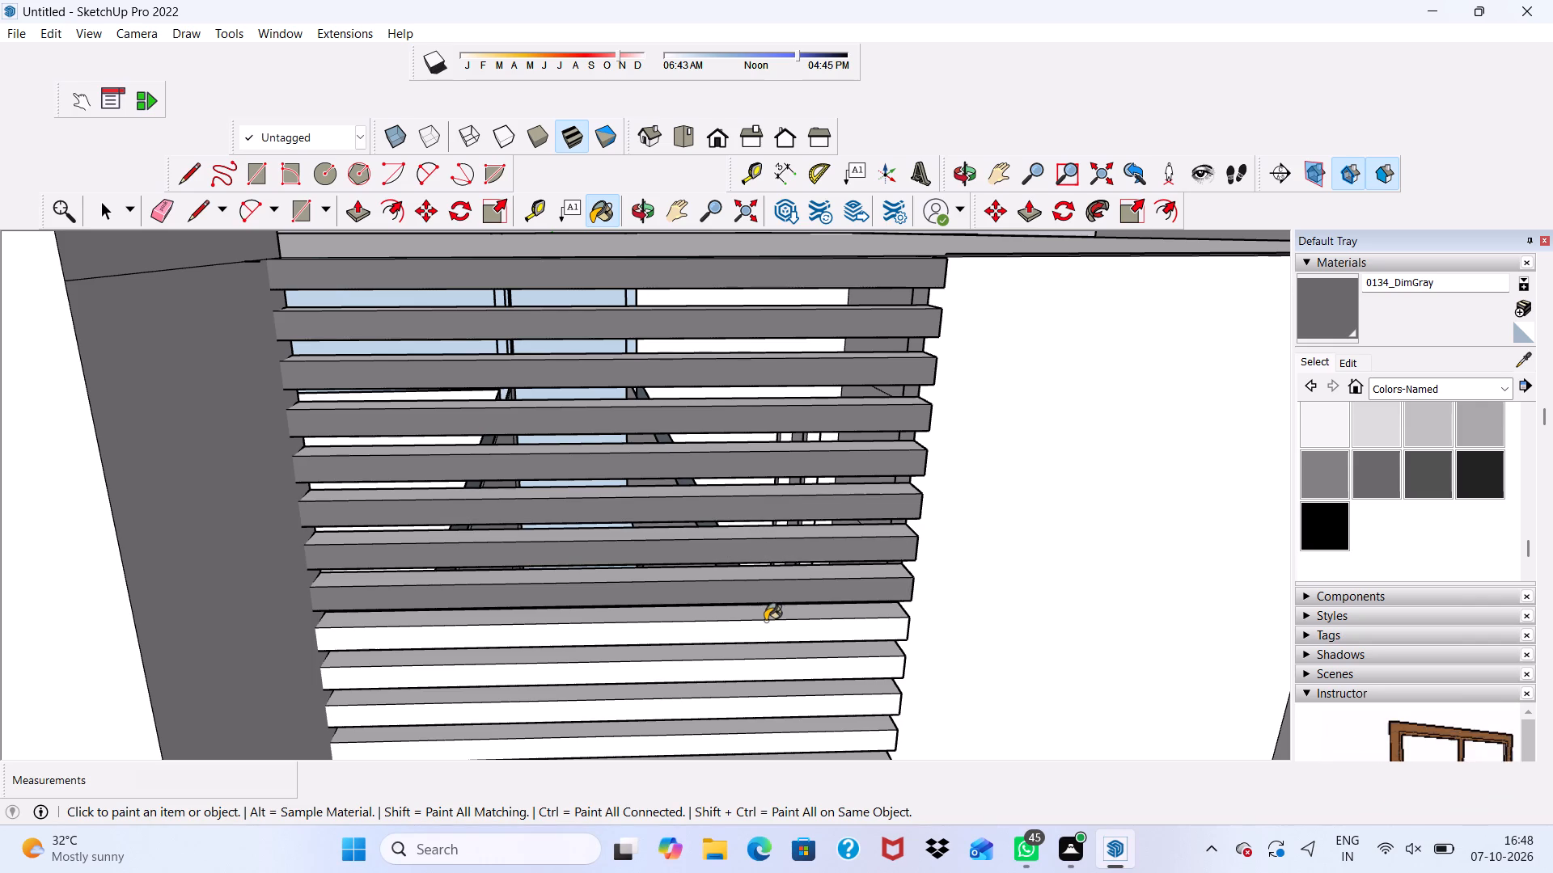
{"action": "double_click", "coordinate": [759, 635]}
{"action": "left_click", "coordinate": [774, 656]}
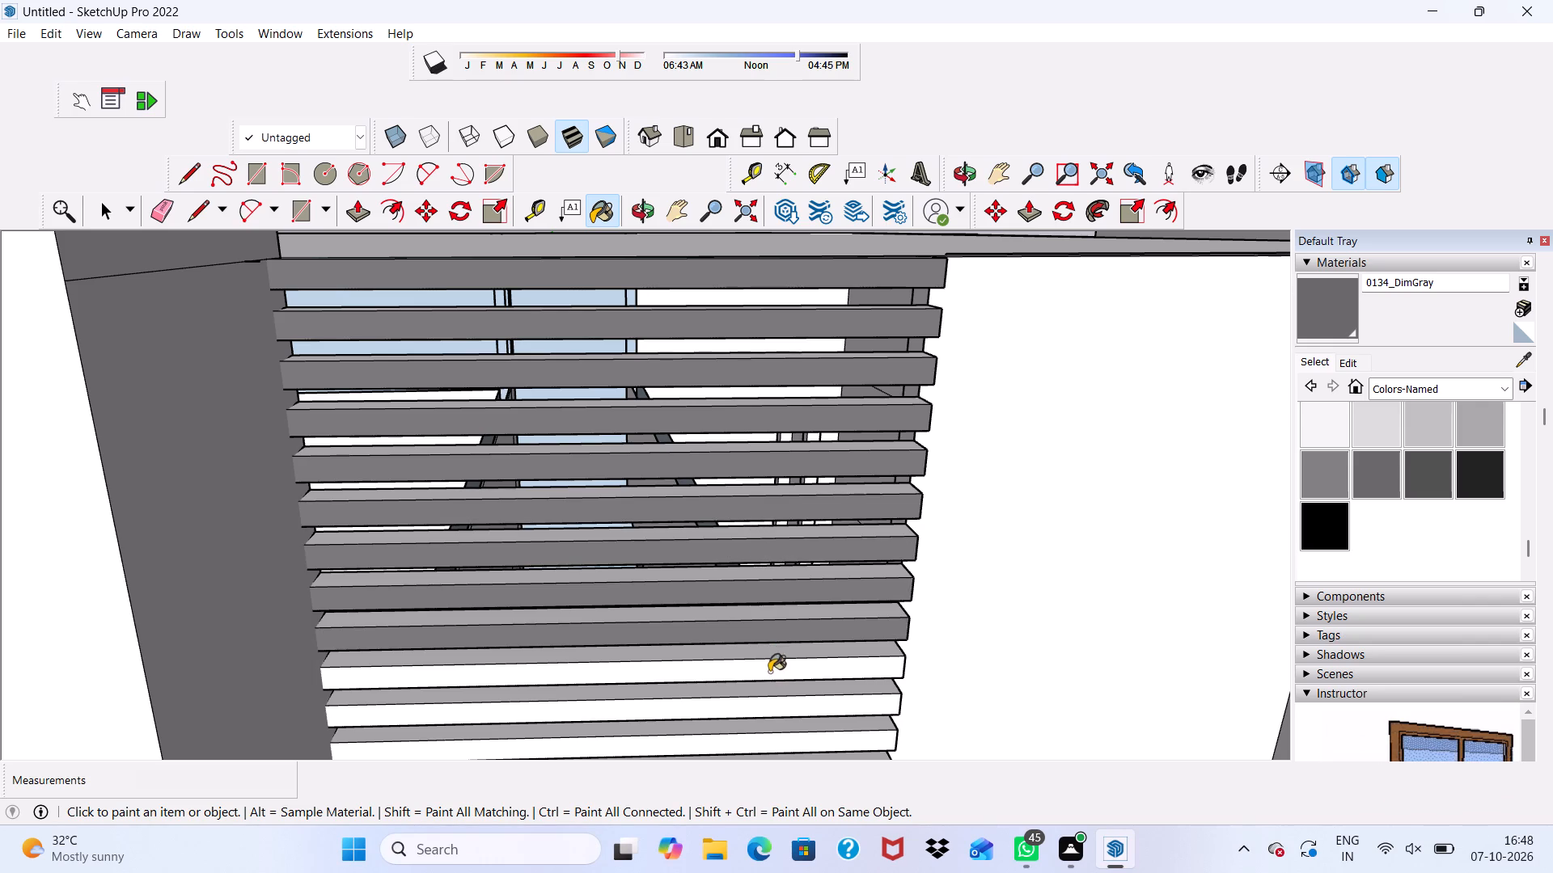
{"action": "left_click", "coordinate": [769, 669]}
{"action": "left_click", "coordinate": [775, 697]}
Paint the next white slat fronts 0134_DimGray down to the floor line below the top-floor projecting window.
{"action": "scroll", "coordinate": [775, 684], "scroll_direction": "down", "scroll_amount": 9}
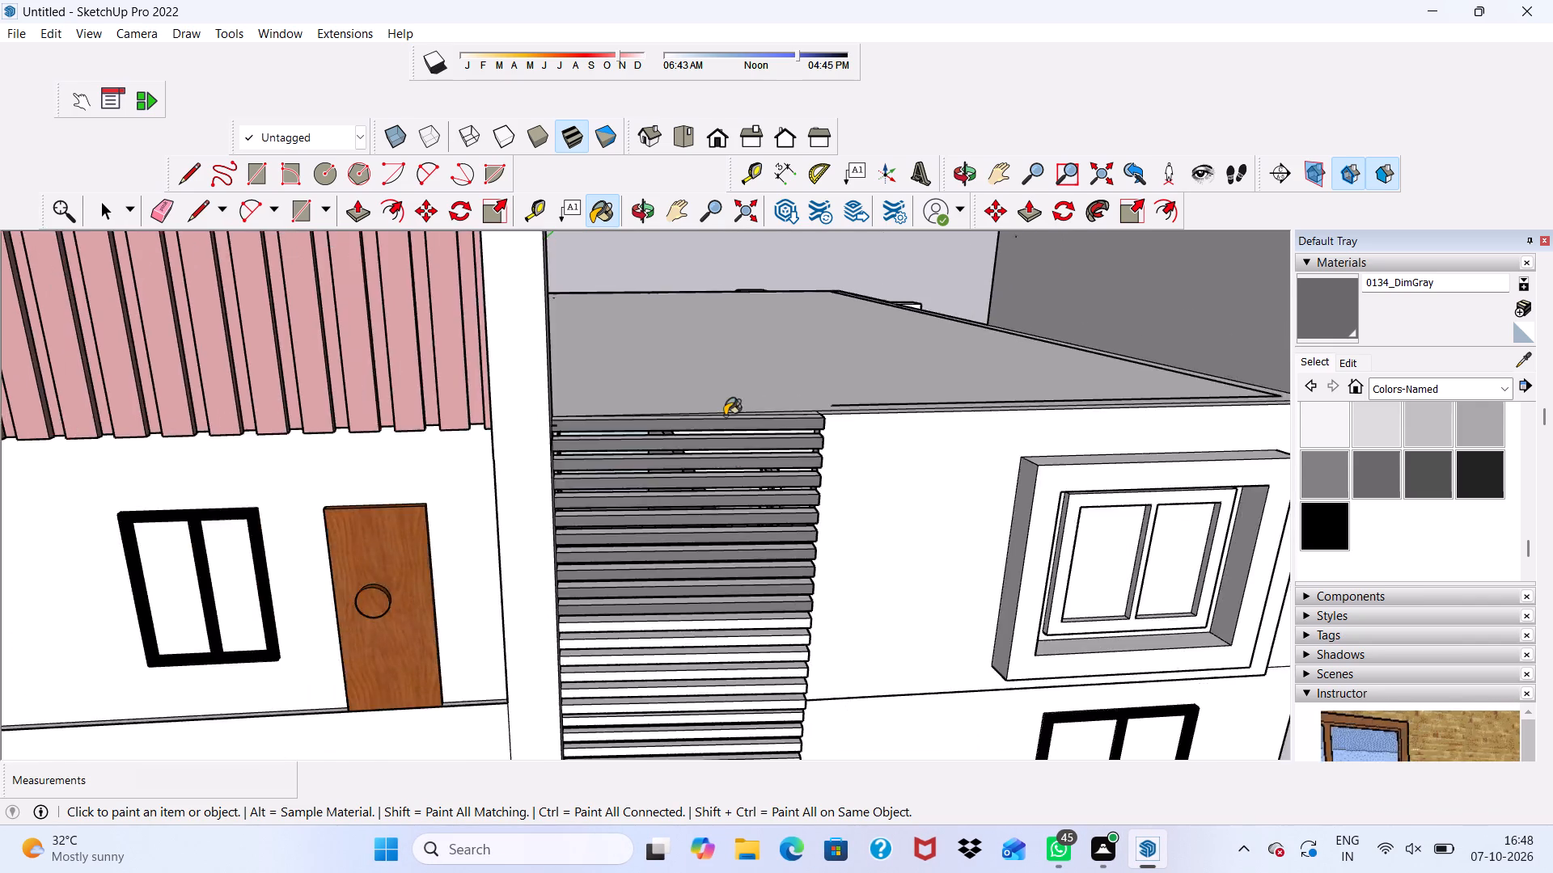
{"action": "scroll", "coordinate": [725, 415], "scroll_direction": "down", "scroll_amount": 4}
{"action": "scroll", "coordinate": [743, 694], "scroll_direction": "up", "scroll_amount": 5}
{"action": "scroll", "coordinate": [743, 698], "scroll_direction": "down", "scroll_amount": 11}
{"action": "scroll", "coordinate": [751, 605], "scroll_direction": "up", "scroll_amount": 19}
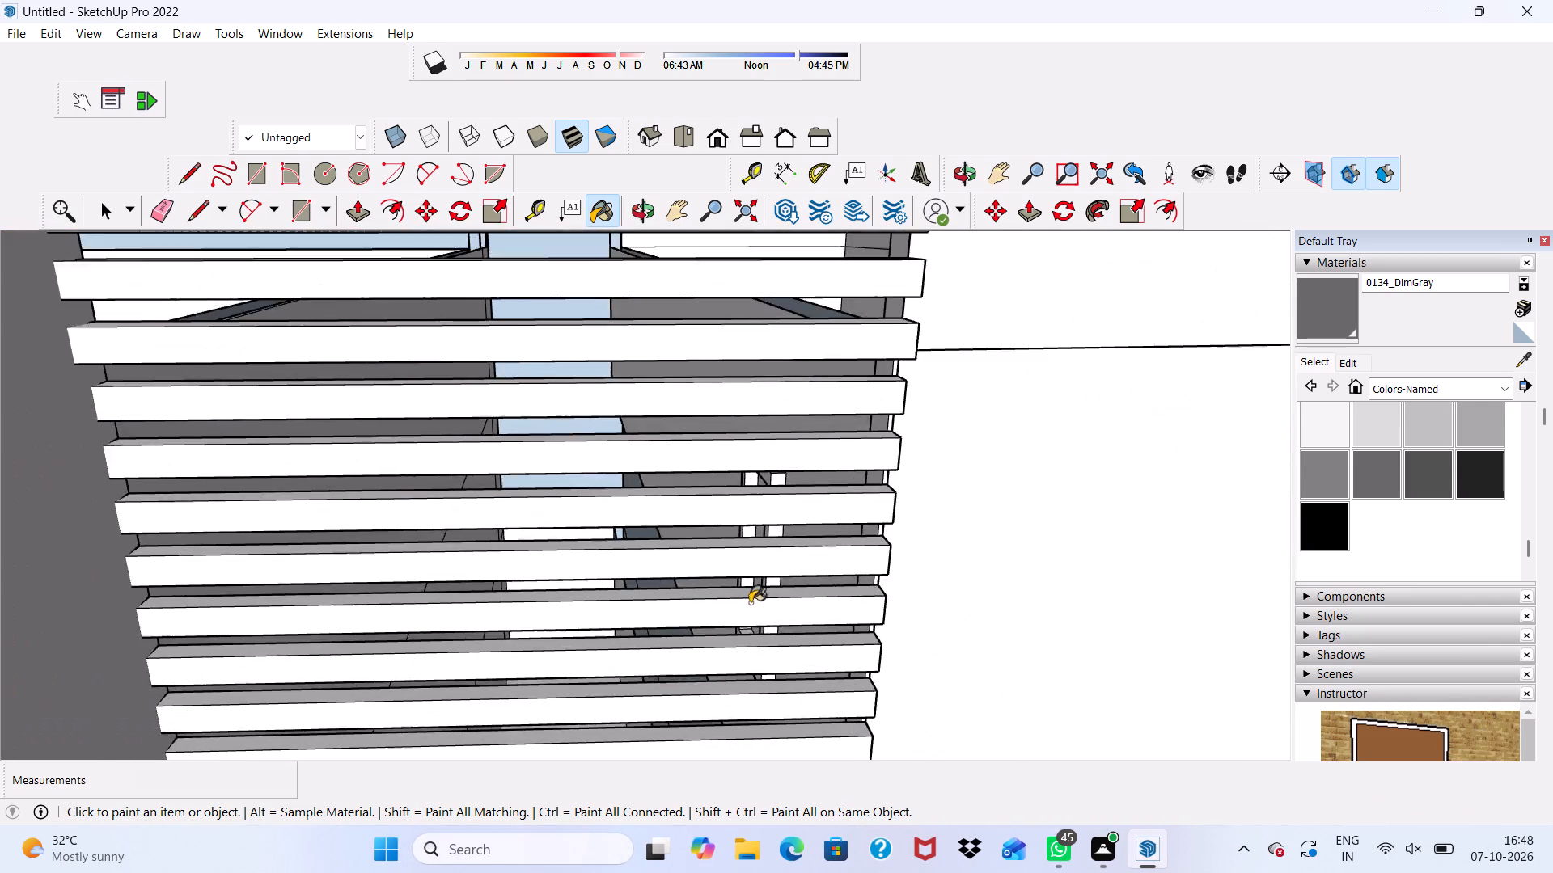
{"action": "scroll", "coordinate": [728, 439], "scroll_direction": "down", "scroll_amount": 6}
{"action": "scroll", "coordinate": [746, 294], "scroll_direction": "up", "scroll_amount": 3}
{"action": "scroll", "coordinate": [745, 302], "scroll_direction": "down", "scroll_amount": 7}
{"action": "scroll", "coordinate": [738, 309], "scroll_direction": "up", "scroll_amount": 1}
{"action": "scroll", "coordinate": [740, 311], "scroll_direction": "down", "scroll_amount": 5}
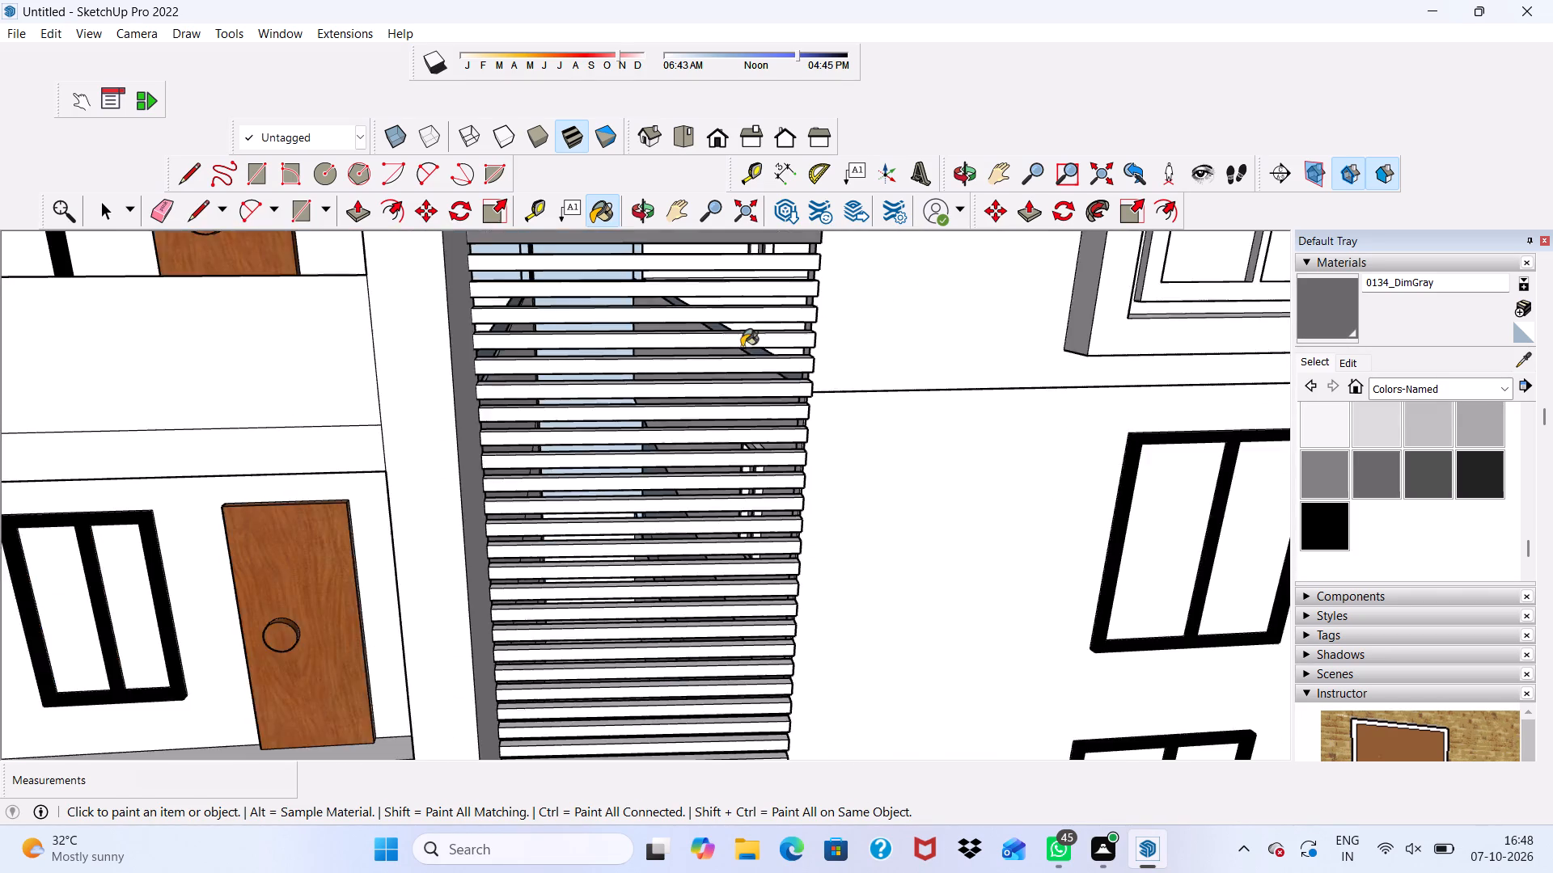
{"action": "scroll", "coordinate": [742, 347], "scroll_direction": "down", "scroll_amount": 3}
{"action": "left_click", "coordinate": [715, 272]}
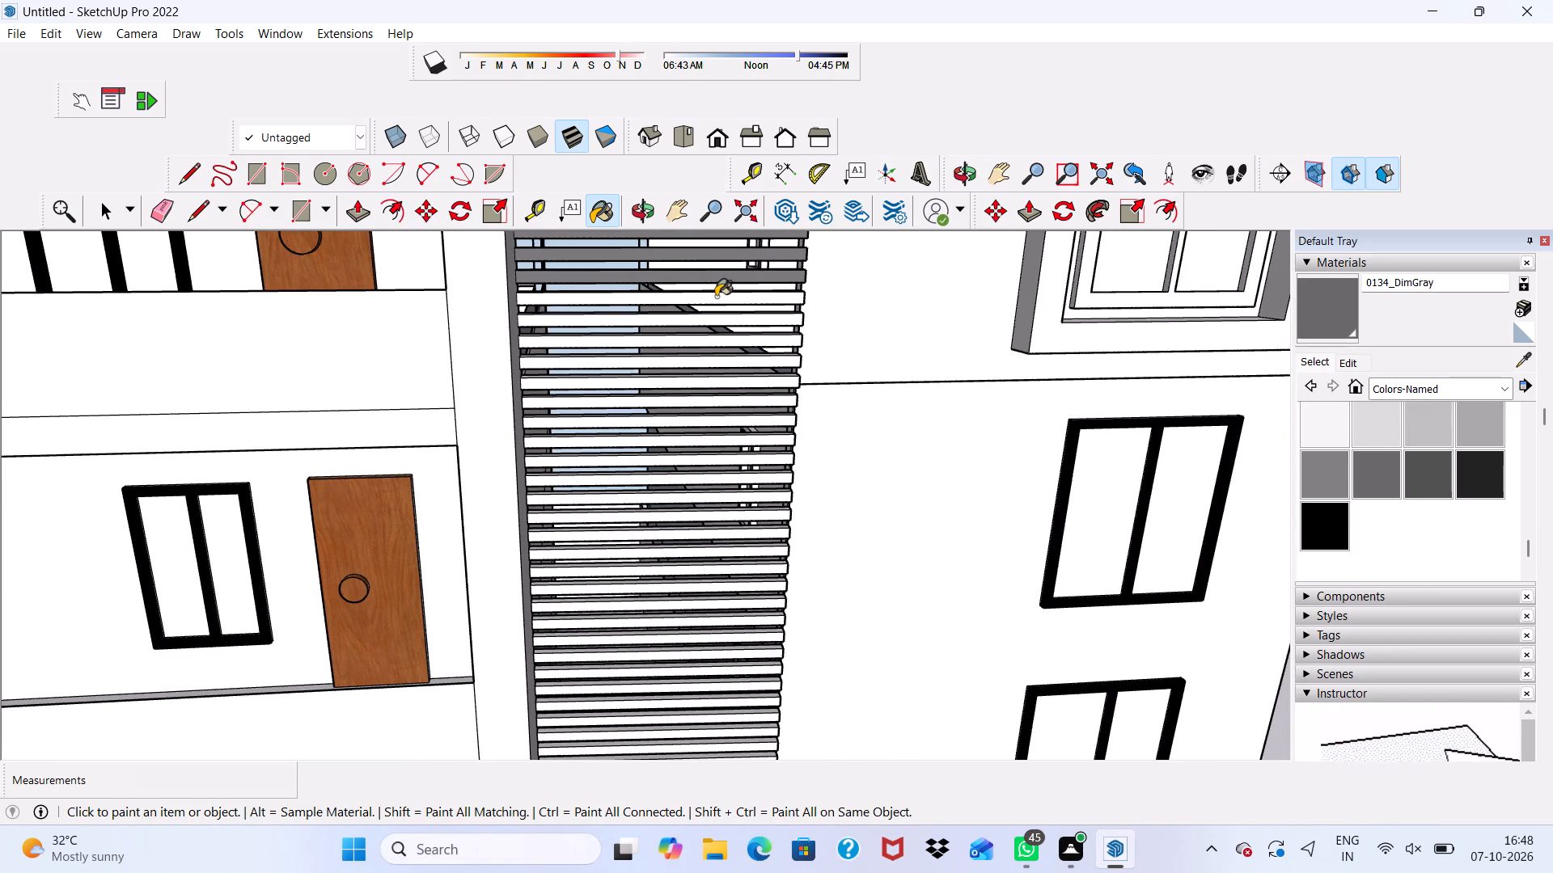
{"action": "left_click", "coordinate": [716, 297]}
{"action": "scroll", "coordinate": [720, 331], "scroll_direction": "up", "scroll_amount": 4}
{"action": "left_click", "coordinate": [721, 317]}
{"action": "left_click", "coordinate": [725, 344]}
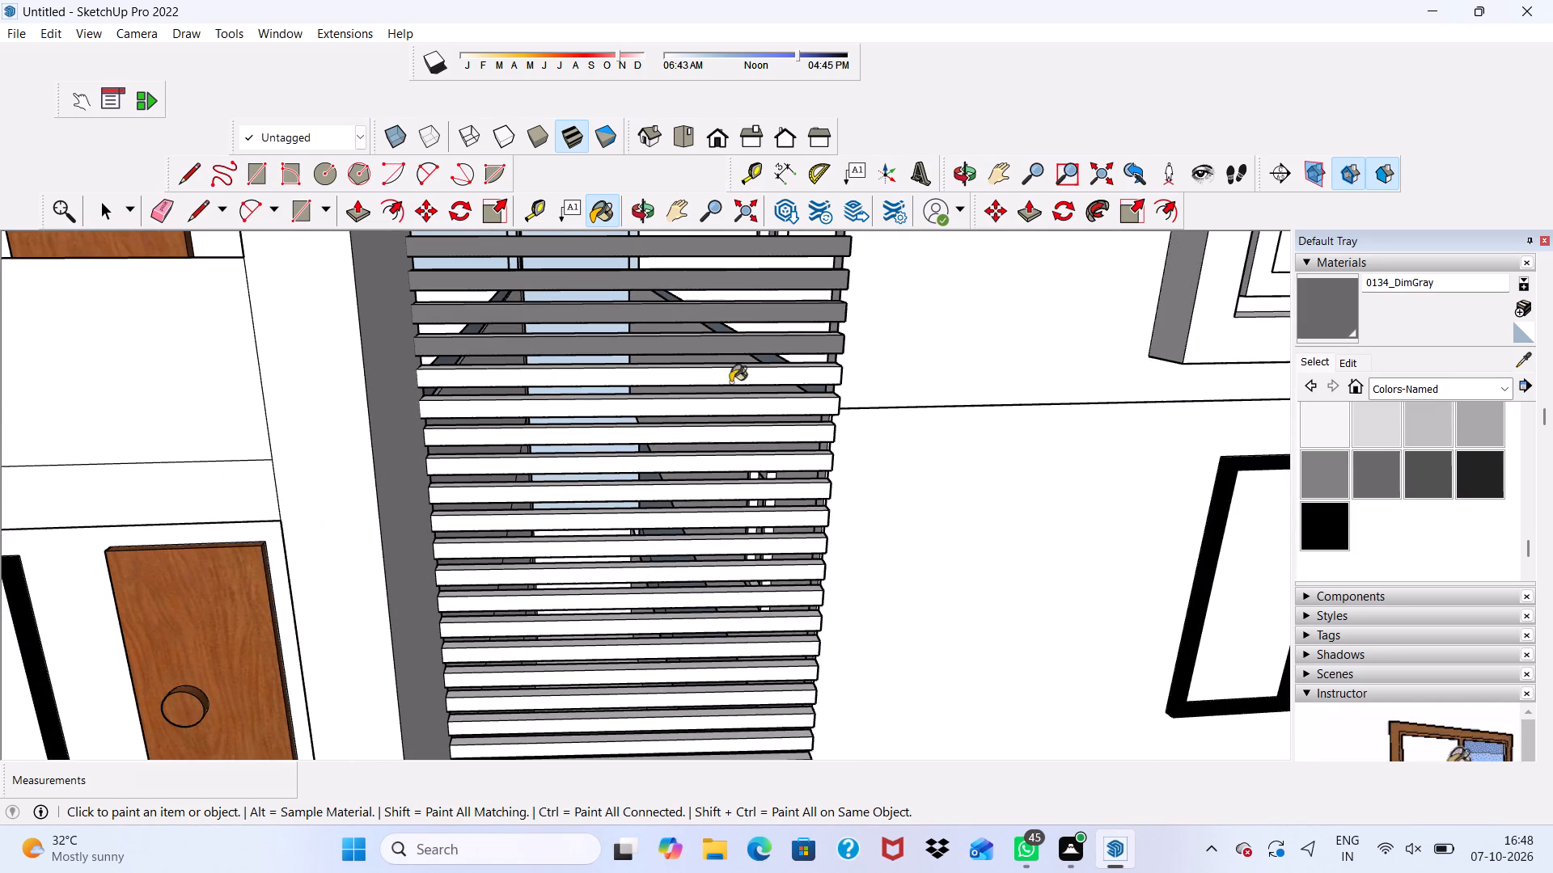
{"action": "left_click", "coordinate": [730, 379]}
{"action": "left_click", "coordinate": [738, 403]}
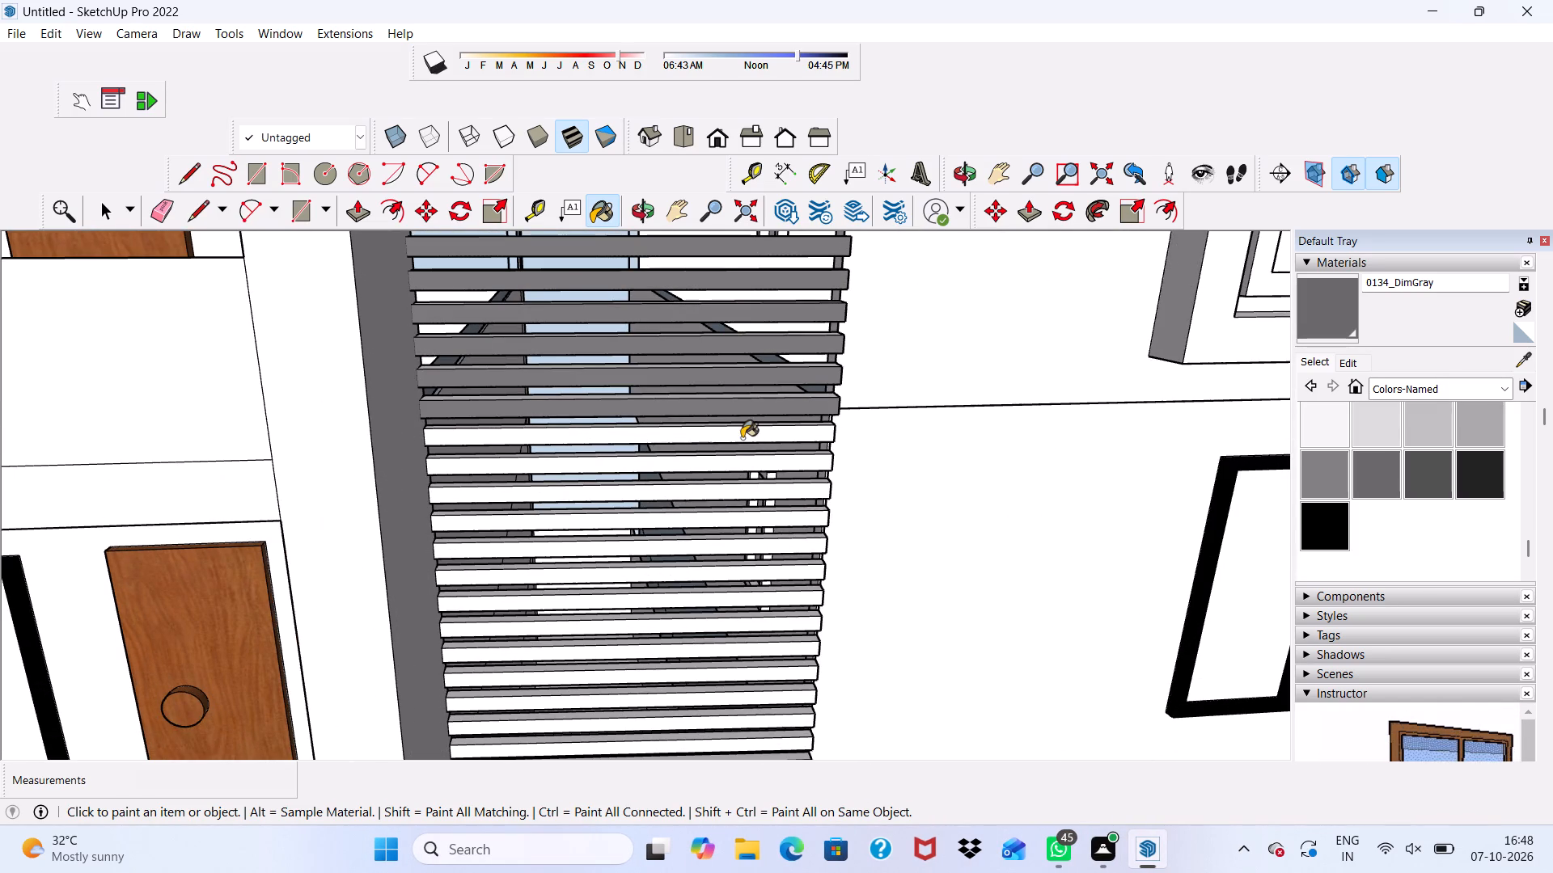
Continue painting slat fronts 0134_DimGray from the floor line down to mid-height of the second-highest floor's window.
{"action": "left_click", "coordinate": [742, 438]}
{"action": "left_click", "coordinate": [744, 468]}
{"action": "left_click", "coordinate": [752, 492]}
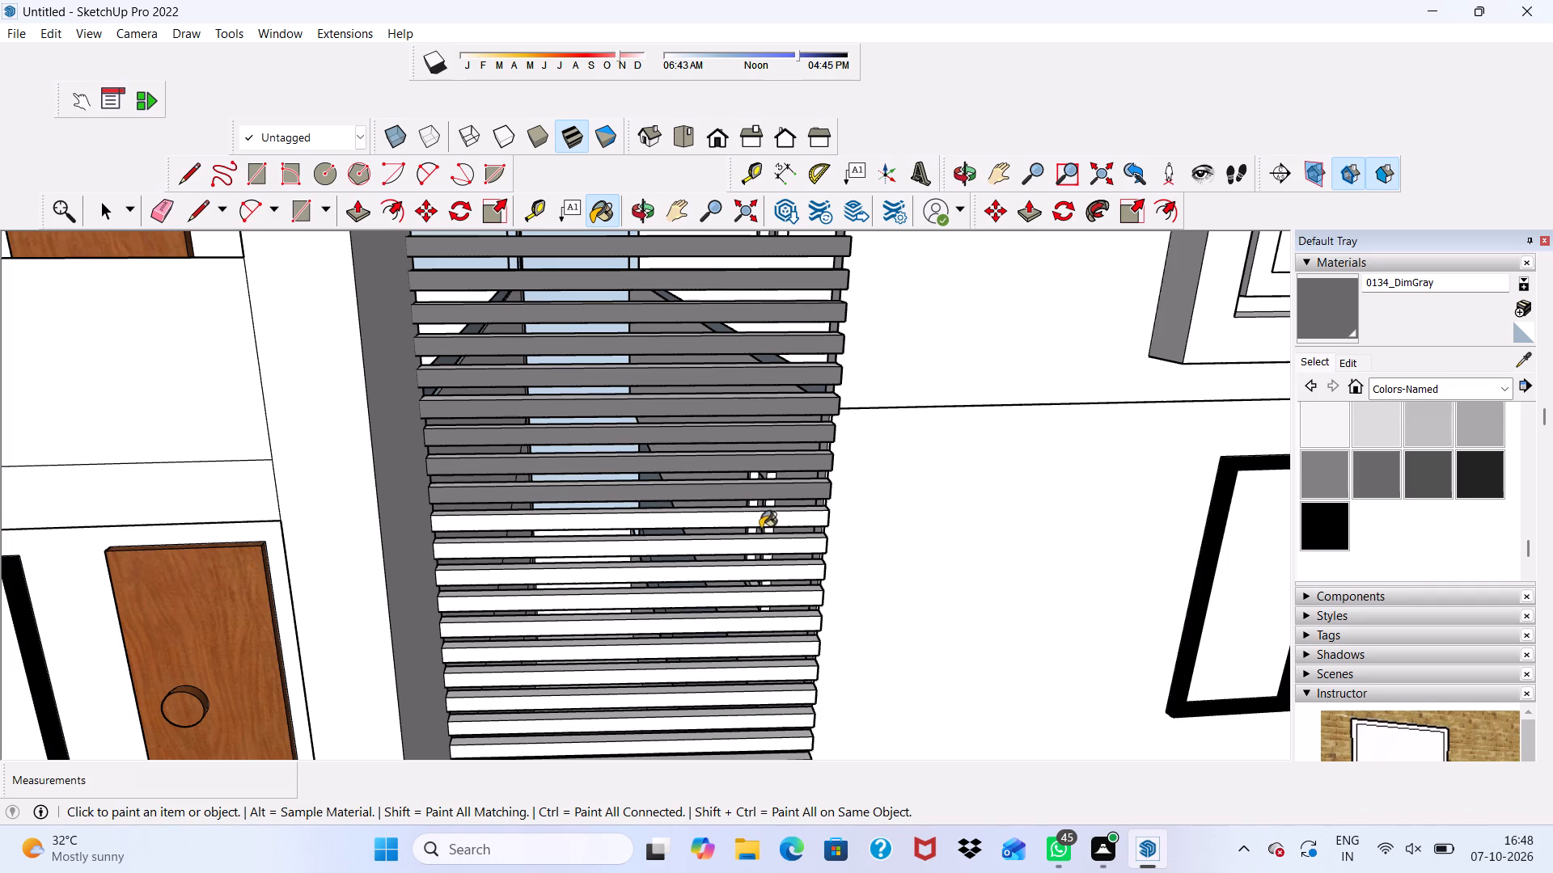
{"action": "left_click", "coordinate": [758, 521]}
{"action": "left_click", "coordinate": [766, 555]}
{"action": "left_click", "coordinate": [768, 543]}
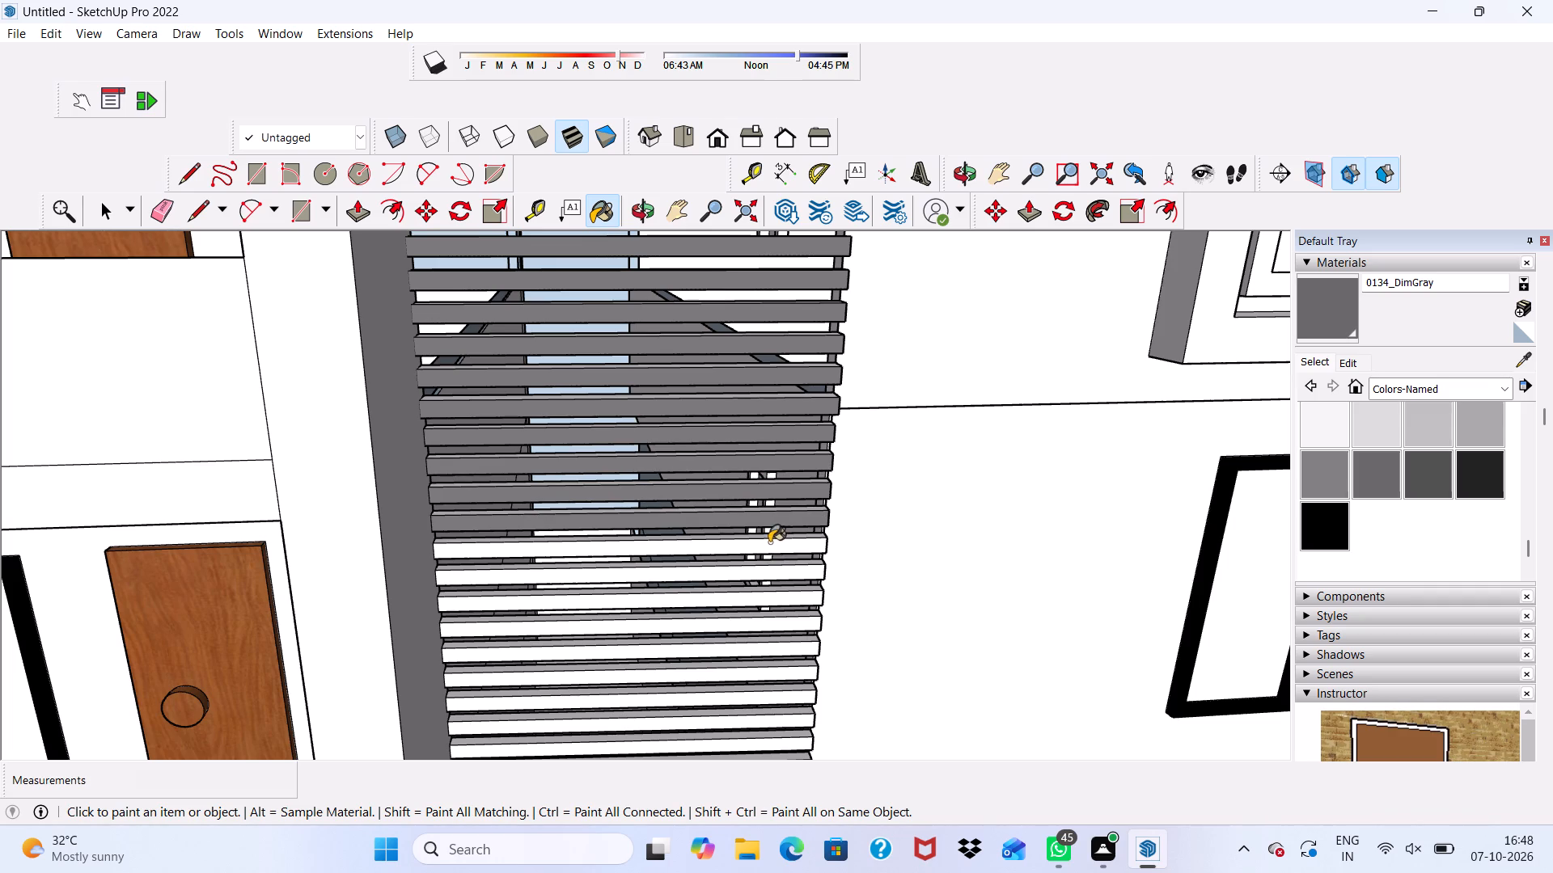
{"action": "left_click", "coordinate": [757, 575]}
{"action": "left_click", "coordinate": [768, 593]}
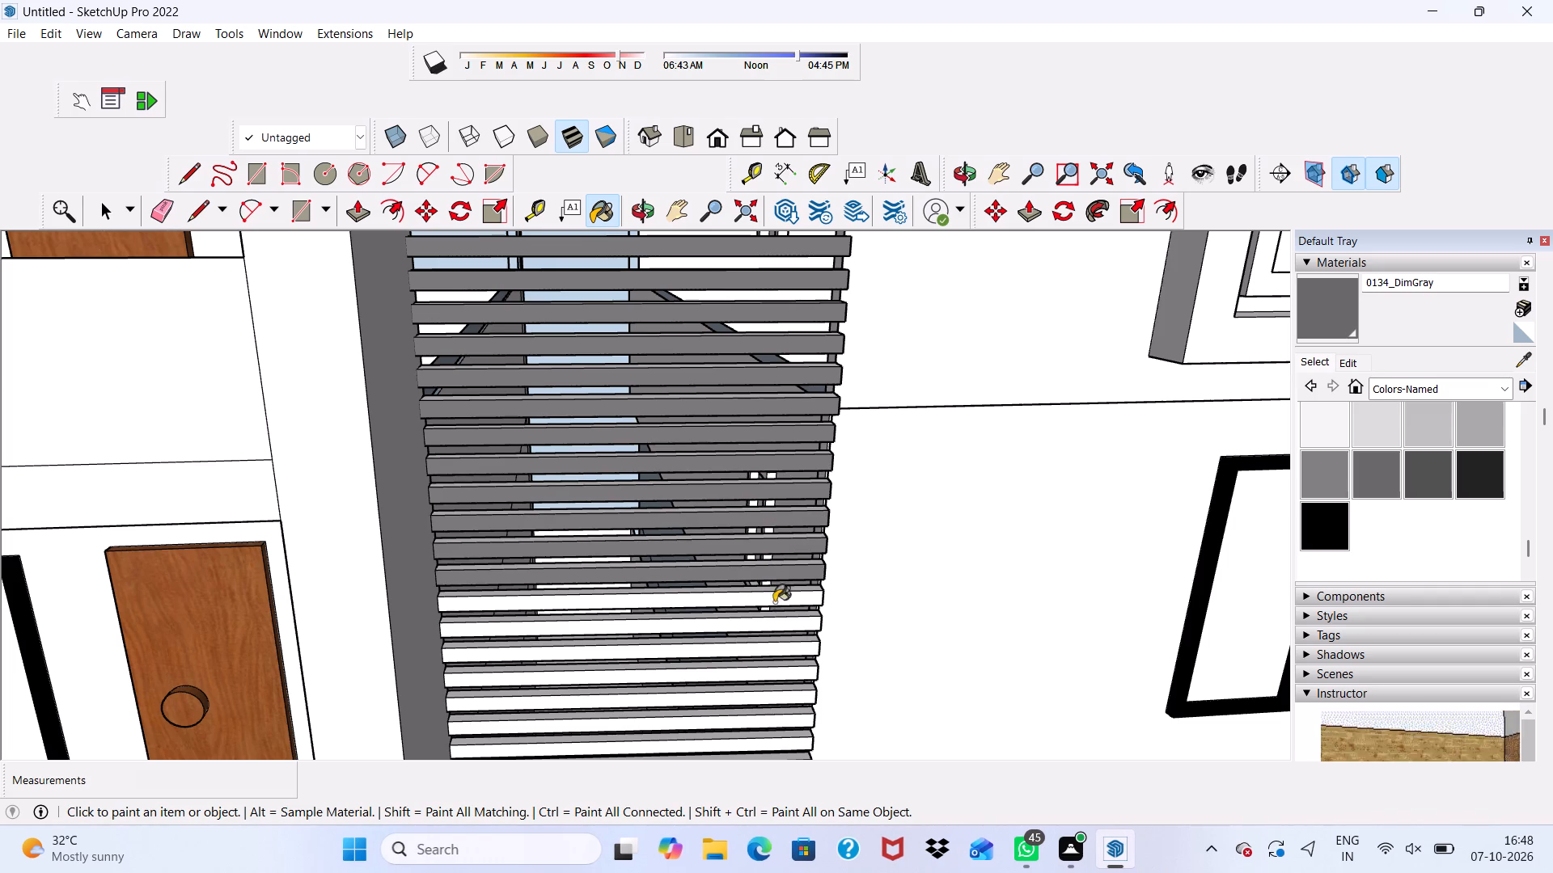
{"action": "left_click", "coordinate": [767, 605]}
{"action": "left_click", "coordinate": [767, 597]}
Paint the next three white slat fronts 0134_DimGray beside the lower half of the second-highest floor's window.
{"action": "scroll", "coordinate": [767, 597], "scroll_direction": "down", "scroll_amount": 8}
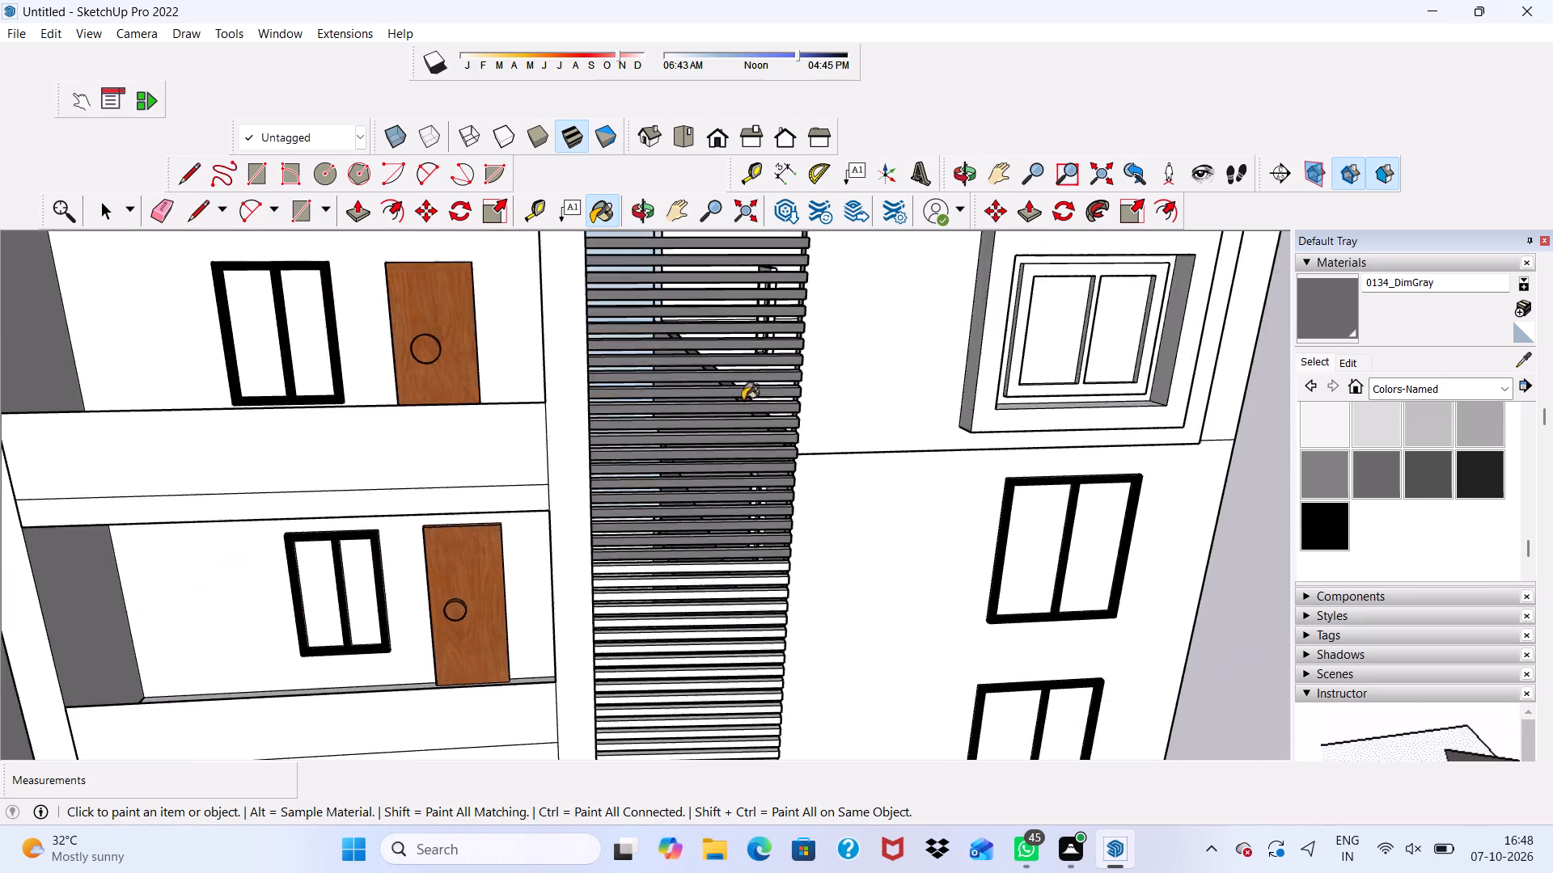
{"action": "scroll", "coordinate": [743, 400], "scroll_direction": "down", "scroll_amount": 10}
{"action": "scroll", "coordinate": [737, 629], "scroll_direction": "up", "scroll_amount": 5}
{"action": "scroll", "coordinate": [737, 629], "scroll_direction": "down", "scroll_amount": 4}
{"action": "scroll", "coordinate": [730, 443], "scroll_direction": "up", "scroll_amount": 7}
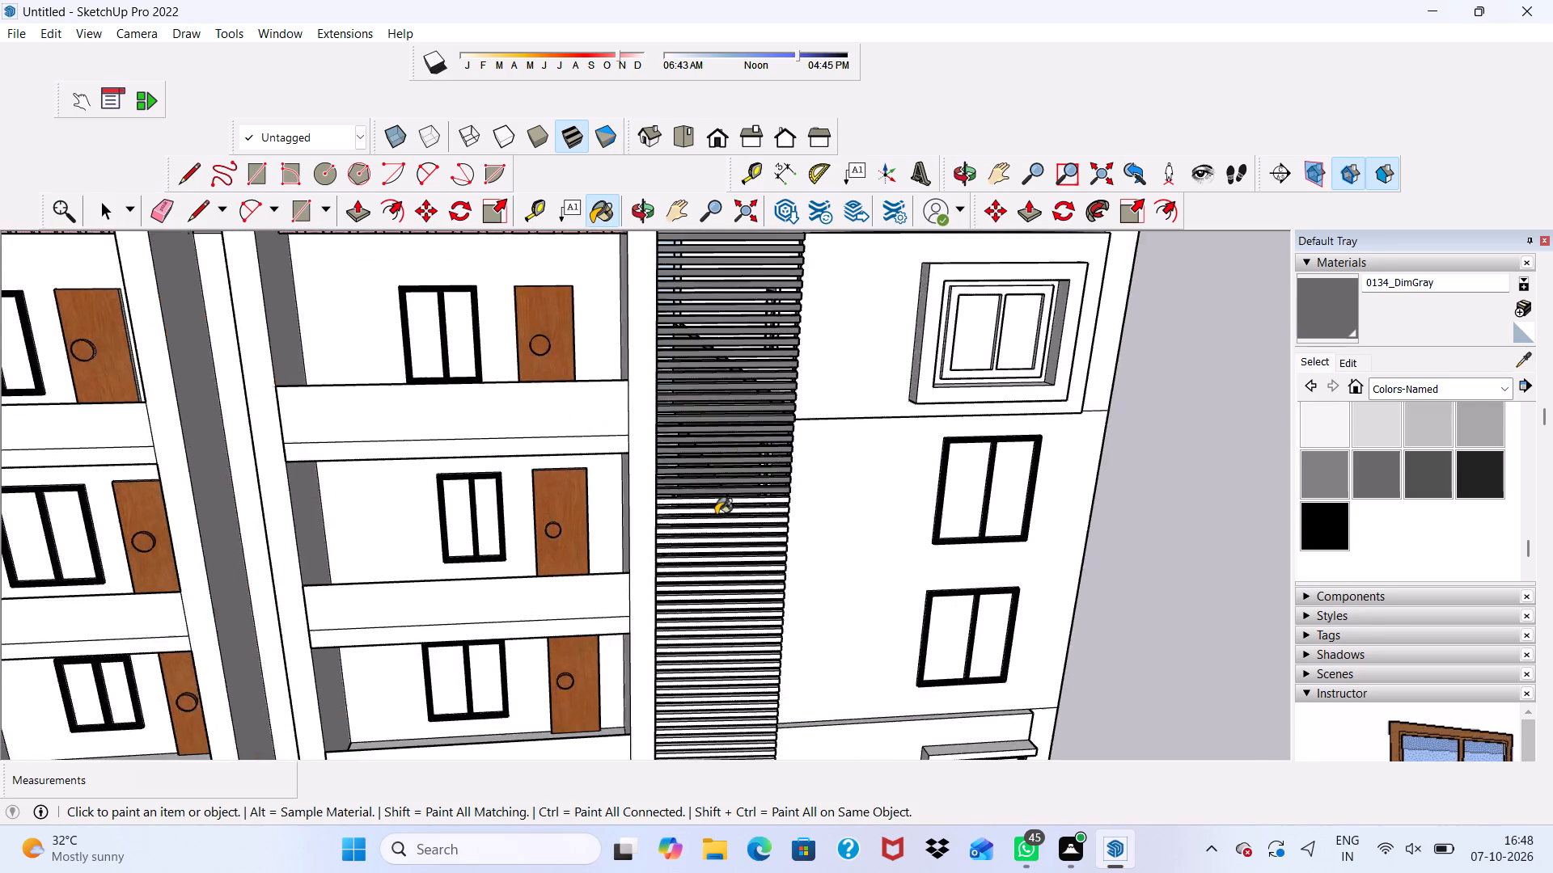
{"action": "scroll", "coordinate": [716, 515], "scroll_direction": "up", "scroll_amount": 12}
{"action": "left_click", "coordinate": [717, 458]}
{"action": "left_click", "coordinate": [726, 498]}
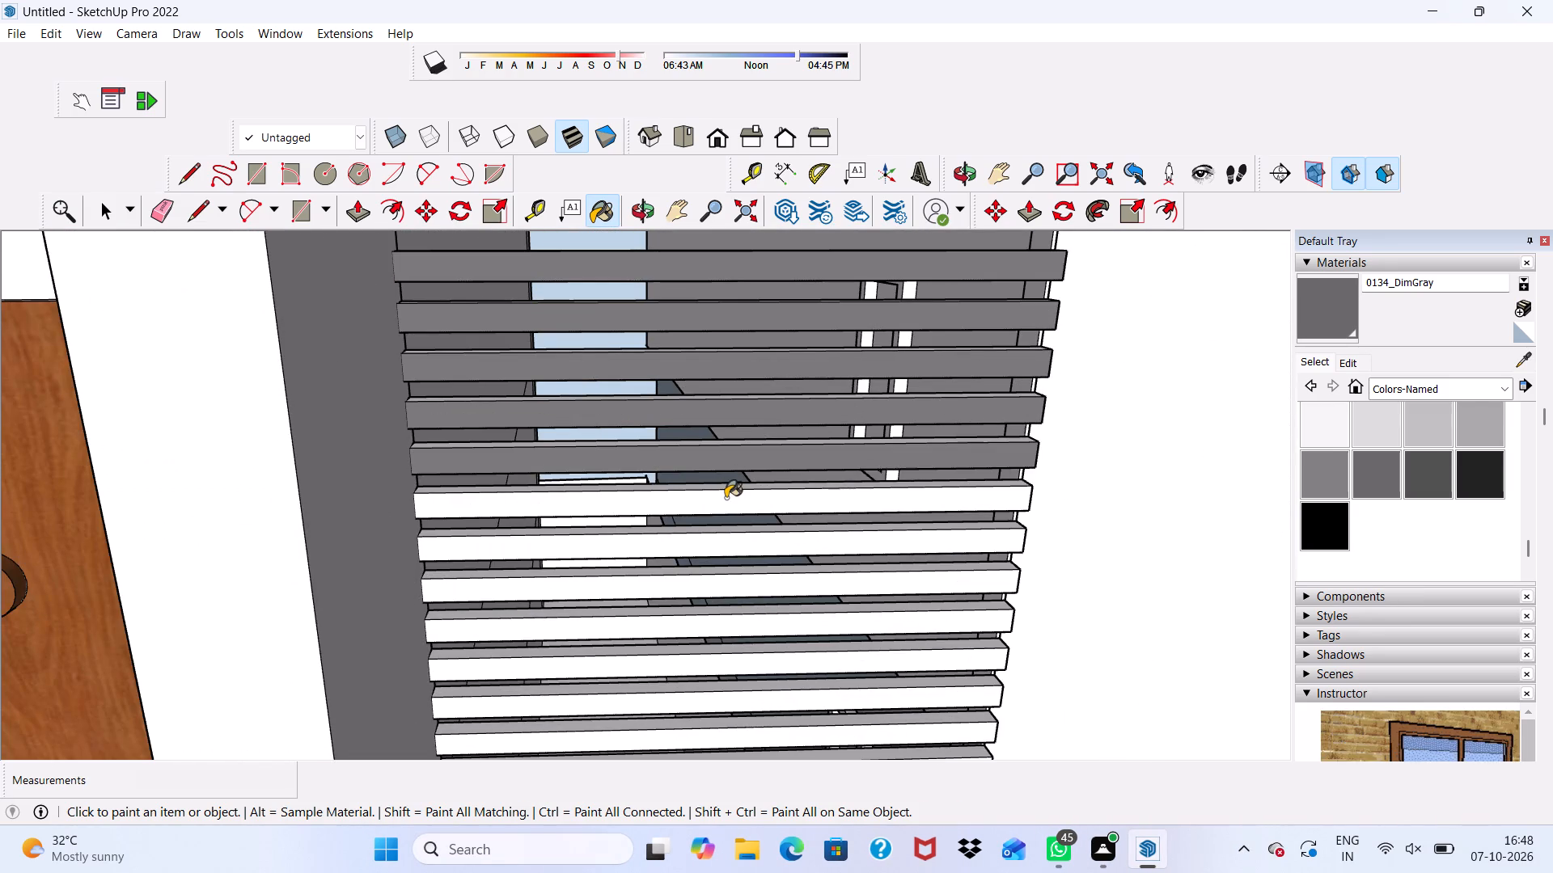
{"action": "left_click", "coordinate": [730, 537]}
{"action": "left_click", "coordinate": [731, 584]}
Paint the following slat fronts 0134_DimGray down to just below the sill of the second-highest floor's window.
{"action": "scroll", "coordinate": [729, 491], "scroll_direction": "down", "scroll_amount": 6}
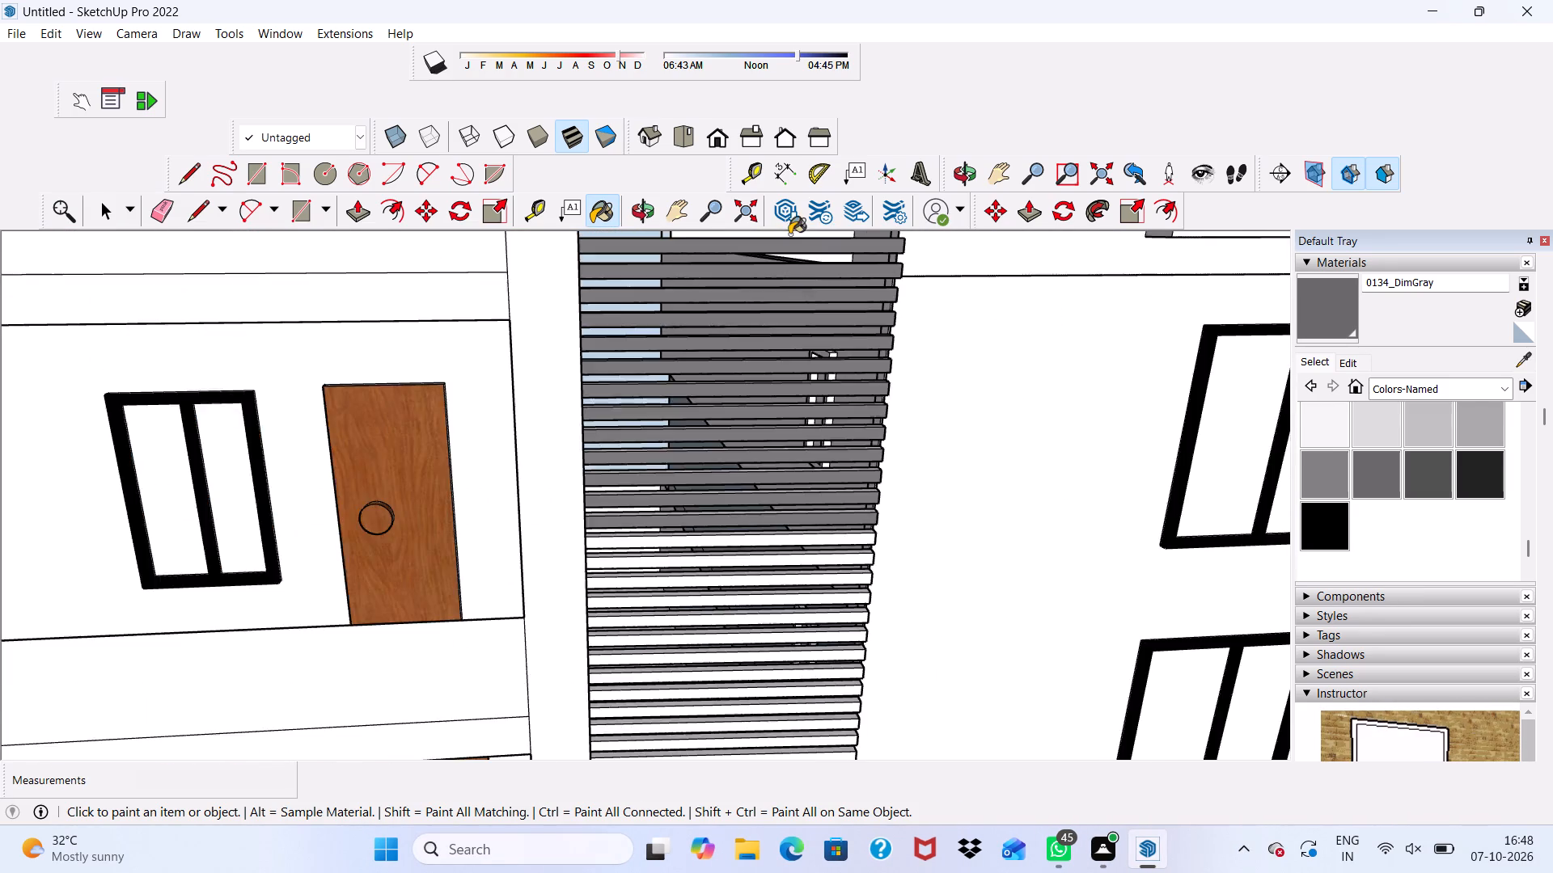
{"action": "scroll", "coordinate": [789, 234], "scroll_direction": "down", "scroll_amount": 8}
{"action": "scroll", "coordinate": [825, 542], "scroll_direction": "up", "scroll_amount": 4}
{"action": "left_click", "coordinate": [774, 260]}
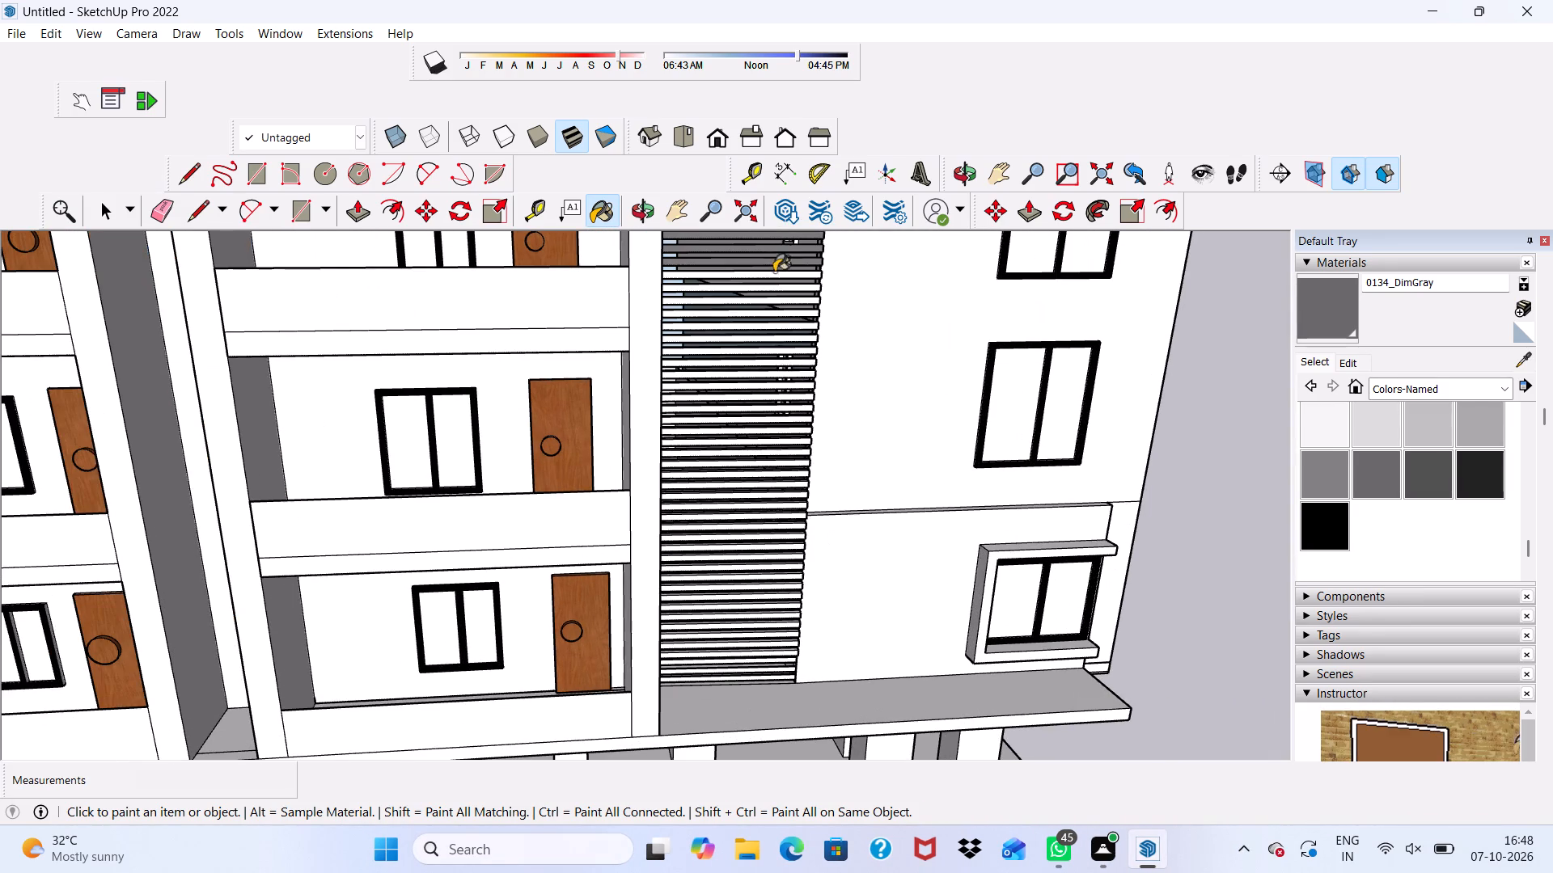
{"action": "scroll", "coordinate": [774, 273], "scroll_direction": "up", "scroll_amount": 2}
{"action": "left_click", "coordinate": [774, 273]}
{"action": "left_click", "coordinate": [776, 291]}
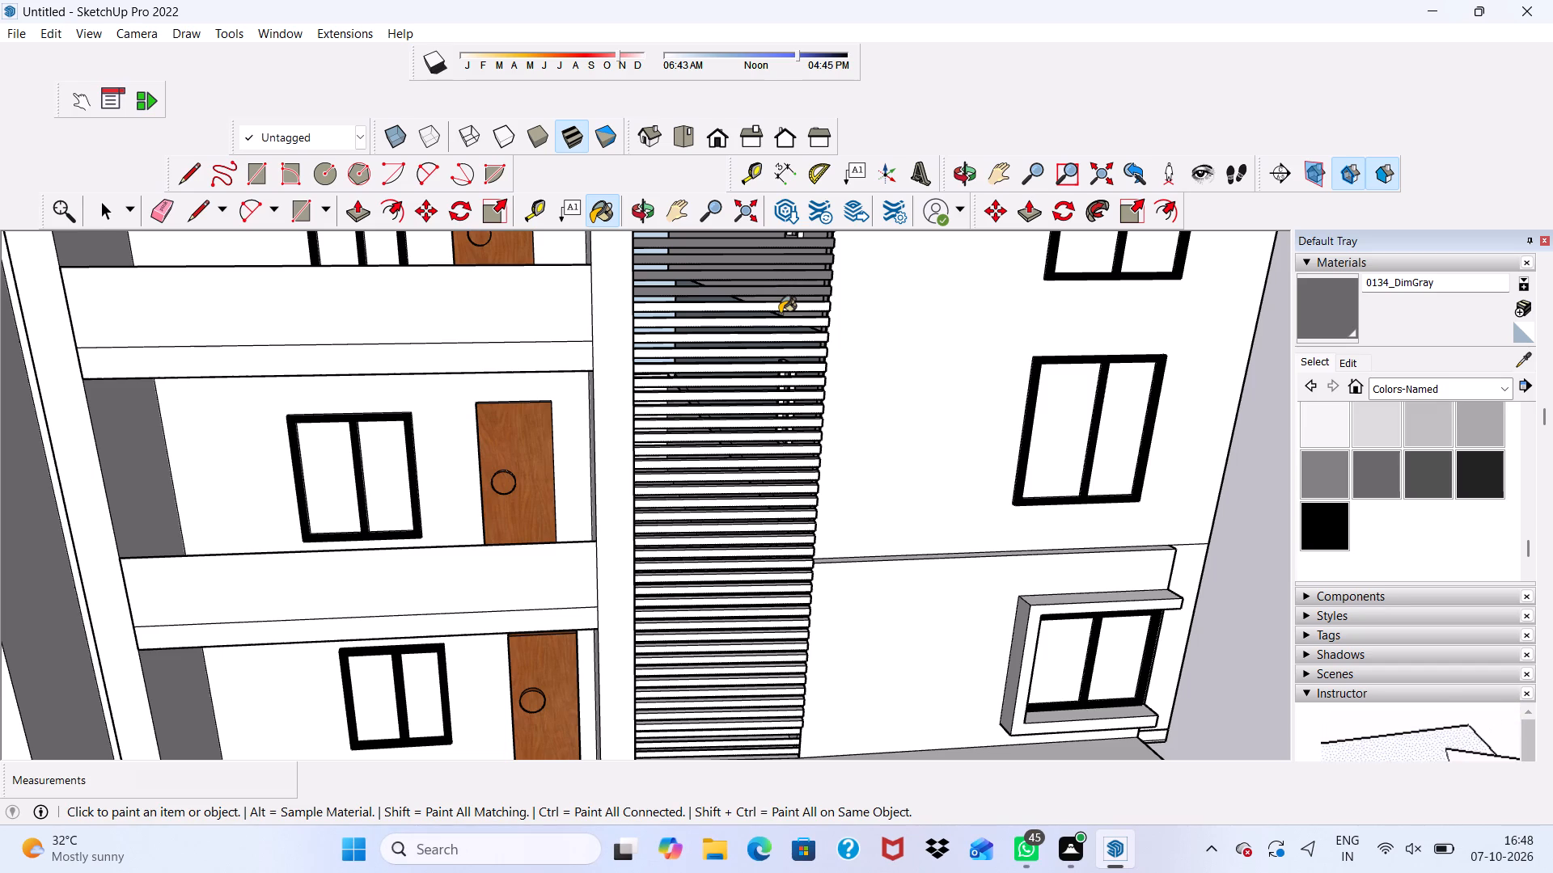
{"action": "double_click", "coordinate": [780, 314]}
Paint further white slat fronts 0134_DimGray between the second-highest floor's window and the window below it.
{"action": "scroll", "coordinate": [806, 375], "scroll_direction": "down", "scroll_amount": 4}
{"action": "middle_click_drag", "start_coordinate": [795, 429], "coordinate": [743, 512]}
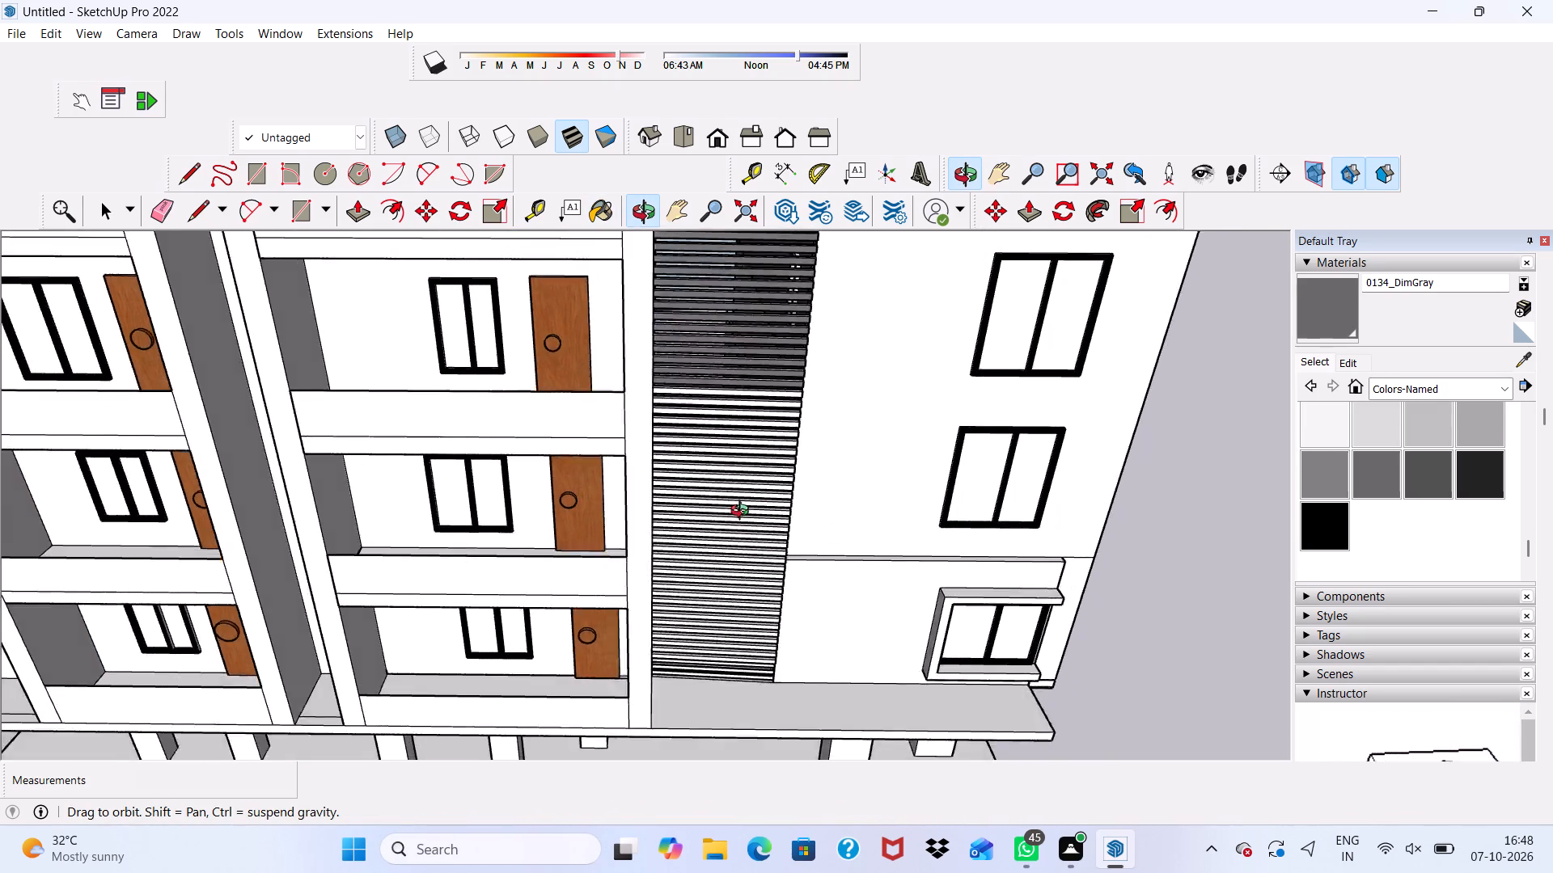
{"action": "middle_click_drag", "start_coordinate": [743, 512], "coordinate": [711, 660]}
{"action": "middle_click_drag", "start_coordinate": [659, 570], "coordinate": [640, 404]}
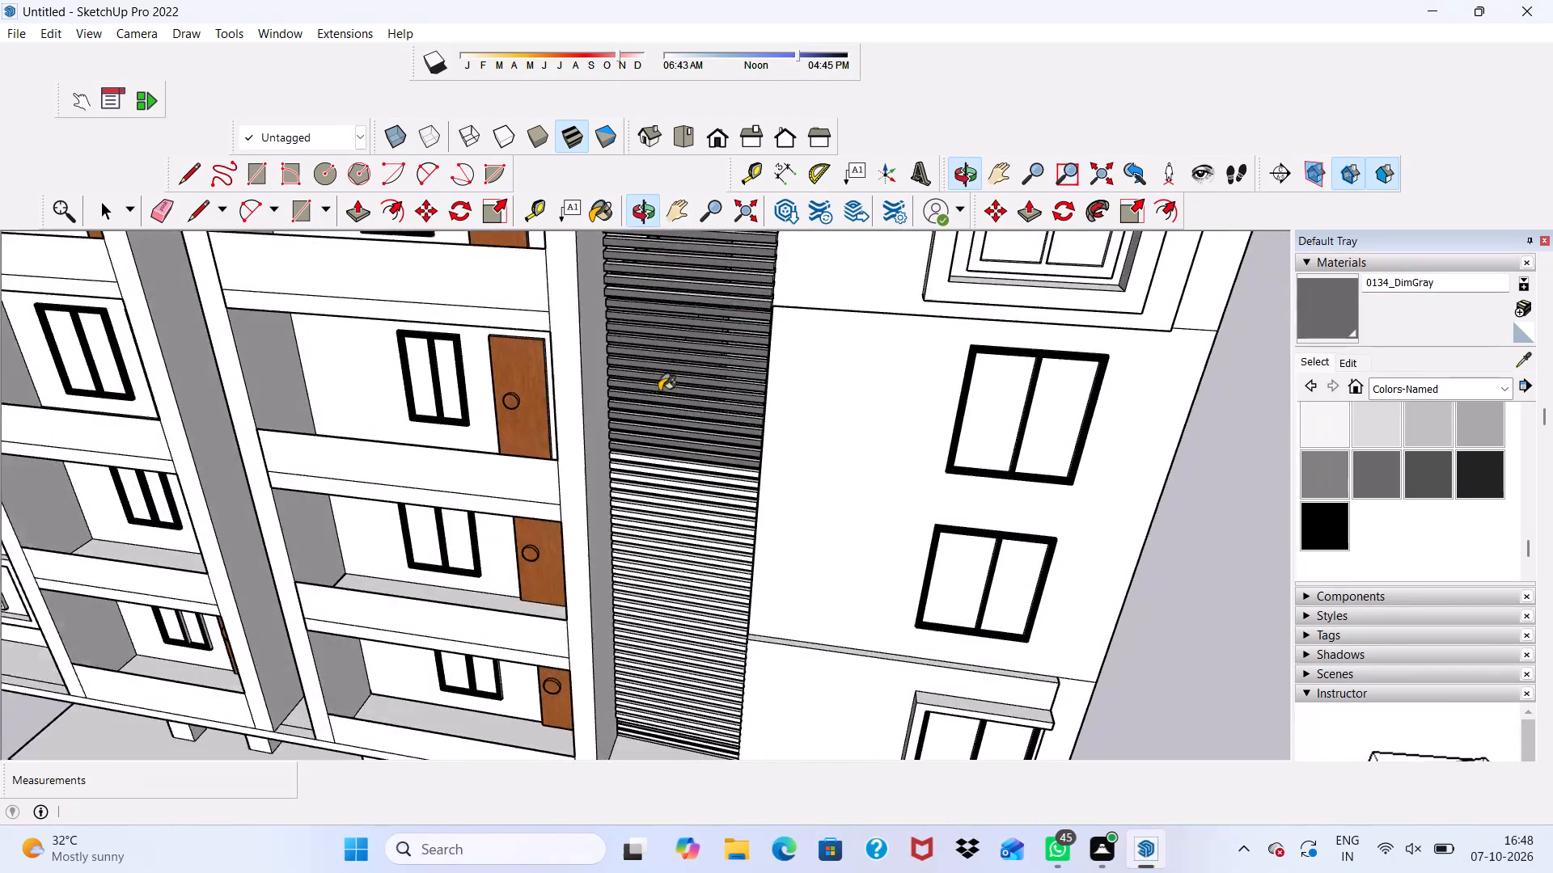
{"action": "scroll", "coordinate": [740, 356], "scroll_direction": "up", "scroll_amount": 4}
{"action": "scroll", "coordinate": [740, 356], "scroll_direction": "down", "scroll_amount": 6}
{"action": "middle_click_drag", "start_coordinate": [717, 500], "coordinate": [802, 426]}
{"action": "scroll", "coordinate": [794, 370], "scroll_direction": "up", "scroll_amount": 5}
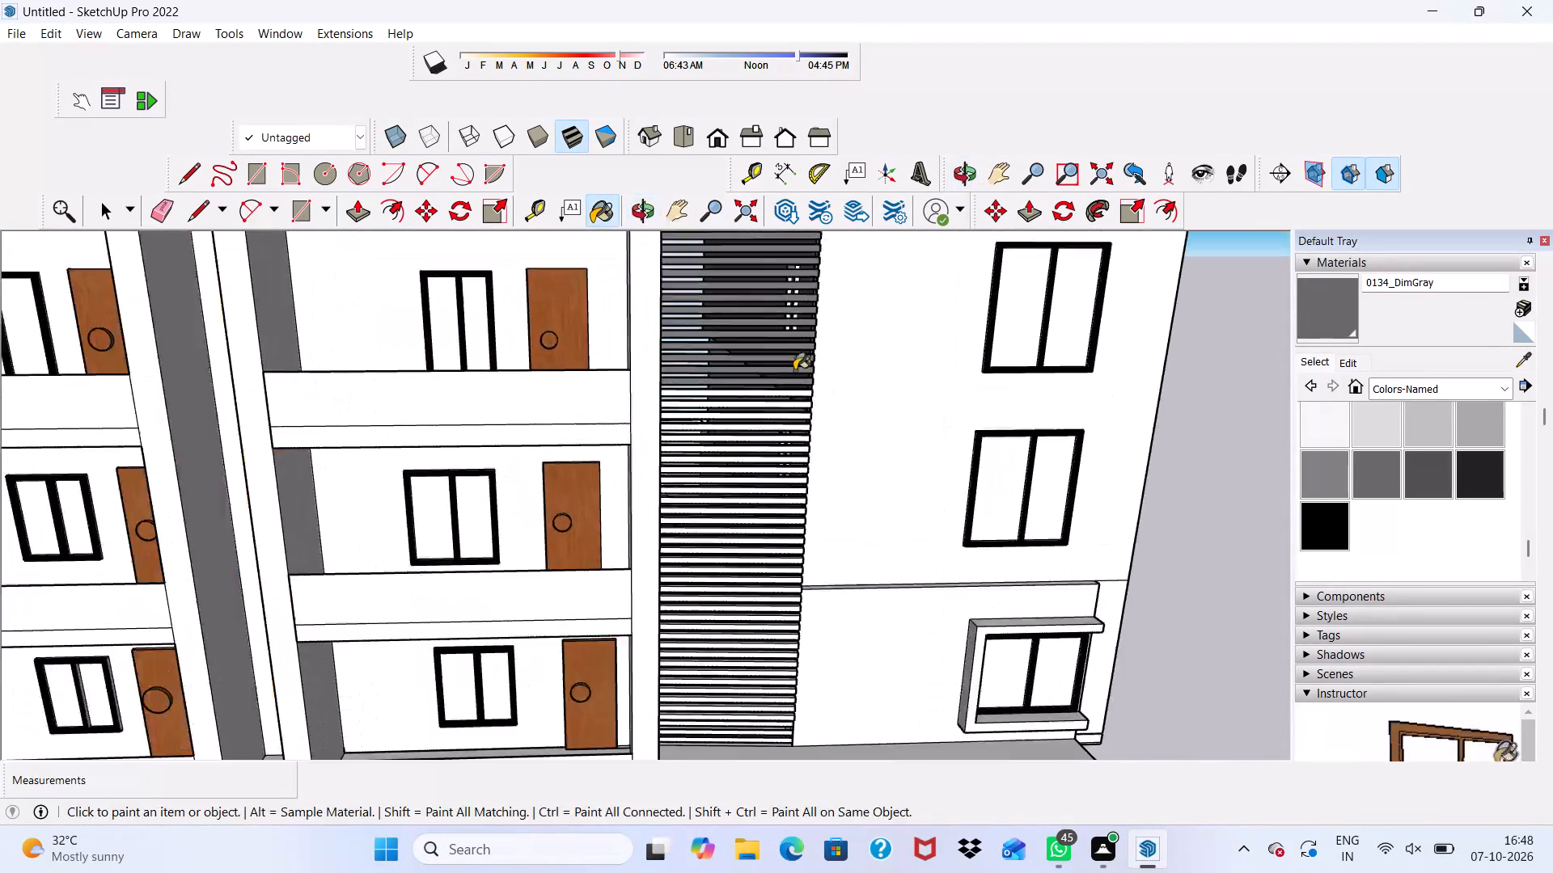
{"action": "scroll", "coordinate": [794, 370], "scroll_direction": "down", "scroll_amount": 1}
{"action": "double_click", "coordinate": [715, 404]}
{"action": "left_click", "coordinate": [714, 413]}
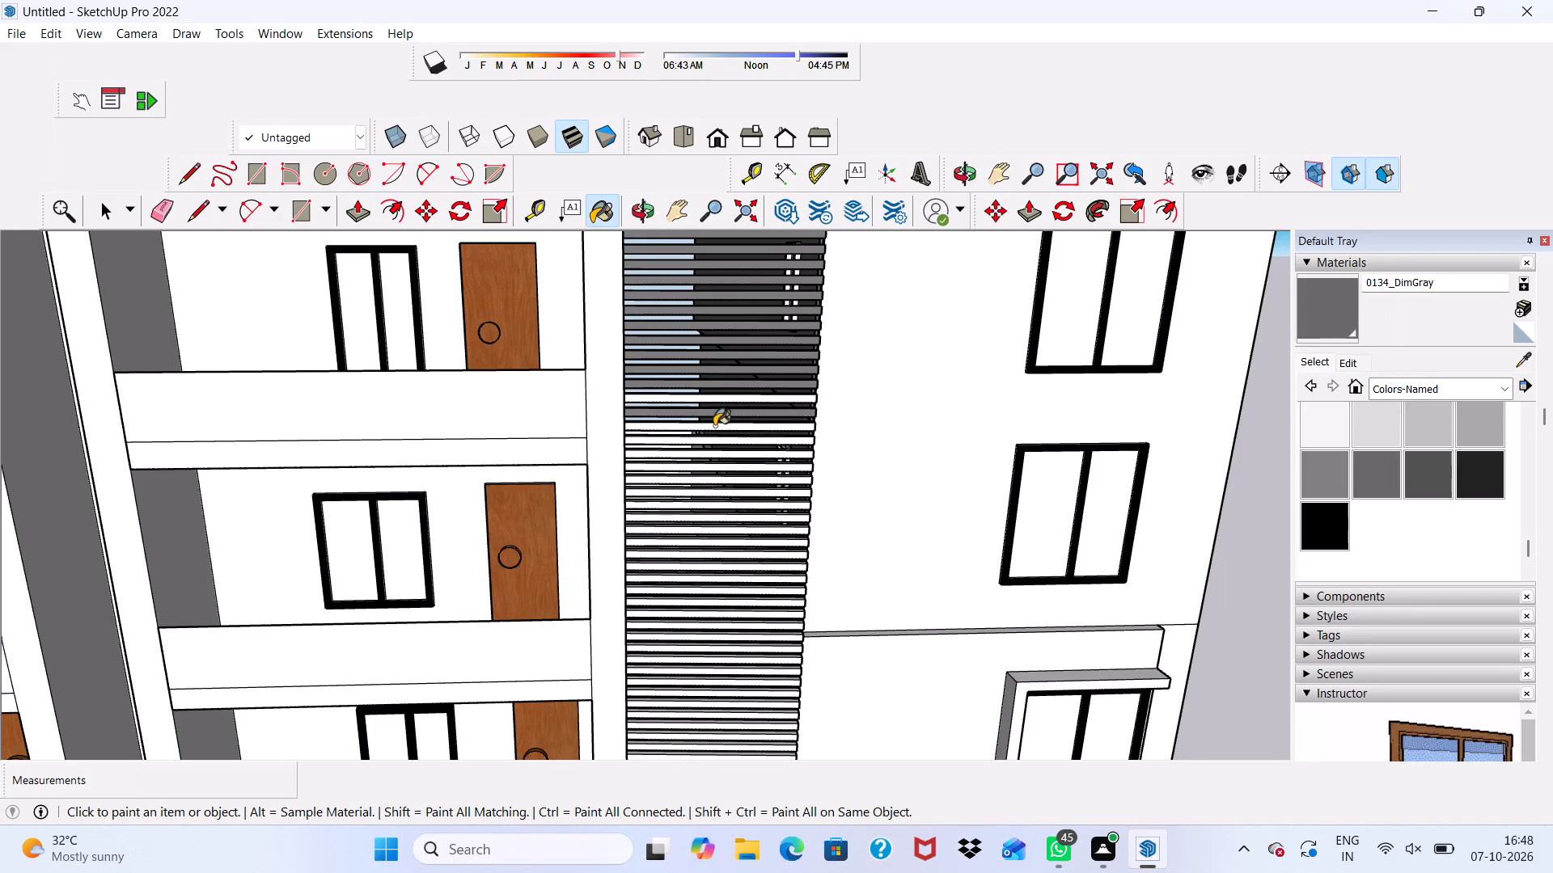
{"action": "left_click_drag", "start_coordinate": [714, 426], "coordinate": [714, 438]}
{"action": "left_click", "coordinate": [714, 442]}
{"action": "left_click", "coordinate": [714, 449]}
{"action": "left_click", "coordinate": [714, 456]}
{"action": "double_click", "coordinate": [713, 474]}
{"action": "left_click", "coordinate": [711, 488]}
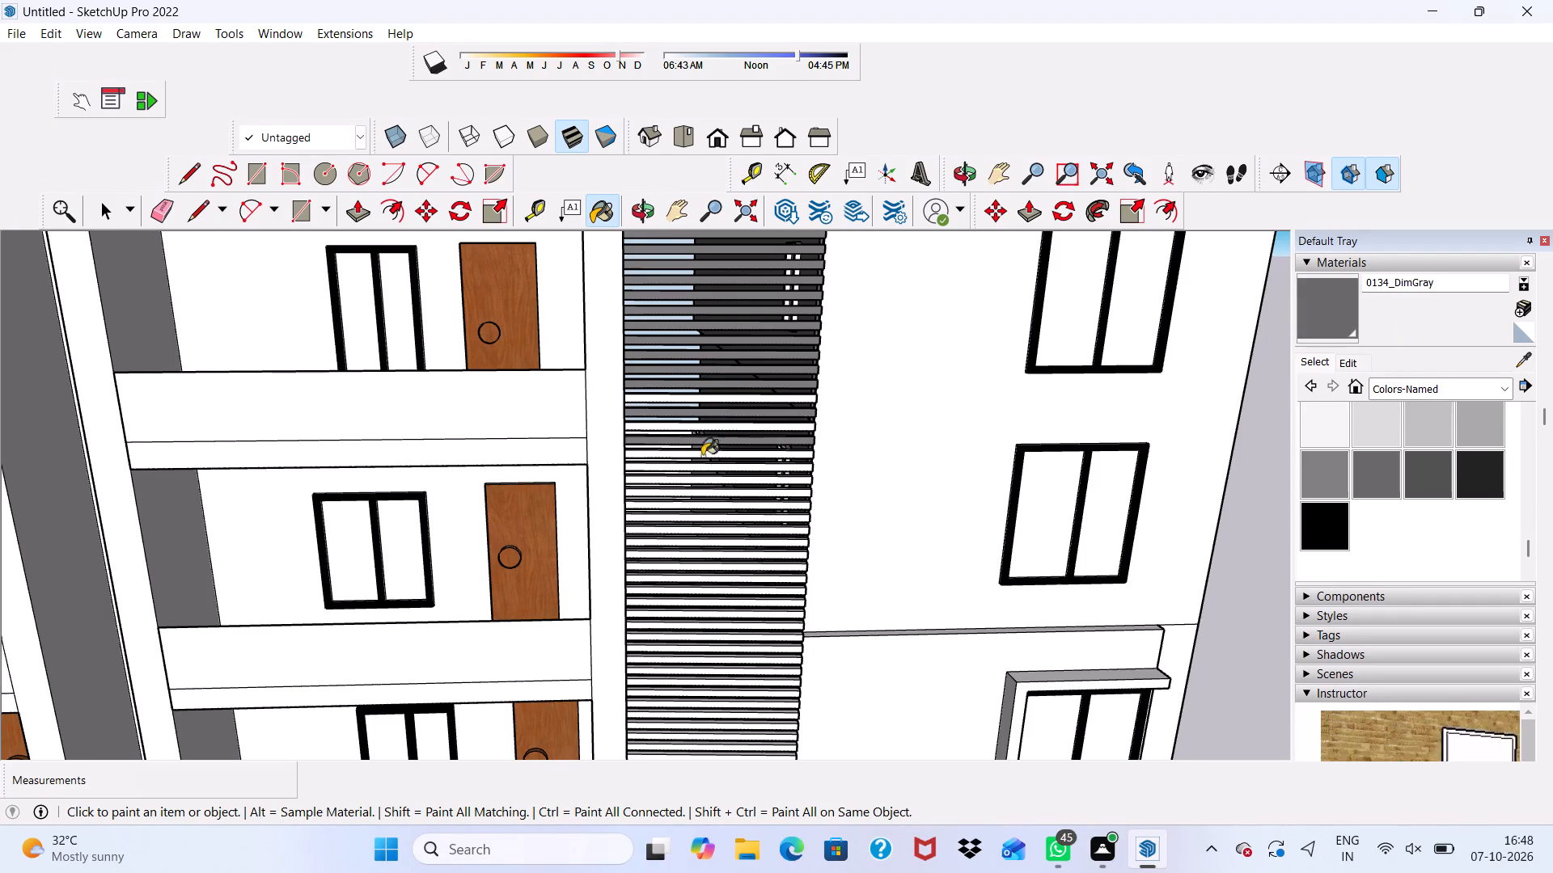
Paint the slats left white between the gray ones 0134_DimGray, down to the head of the second-lowest floor's window.
{"action": "scroll", "coordinate": [700, 403], "scroll_direction": "up", "scroll_amount": 3}
{"action": "left_click", "coordinate": [701, 397]}
{"action": "scroll", "coordinate": [700, 419], "scroll_direction": "up", "scroll_amount": 1}
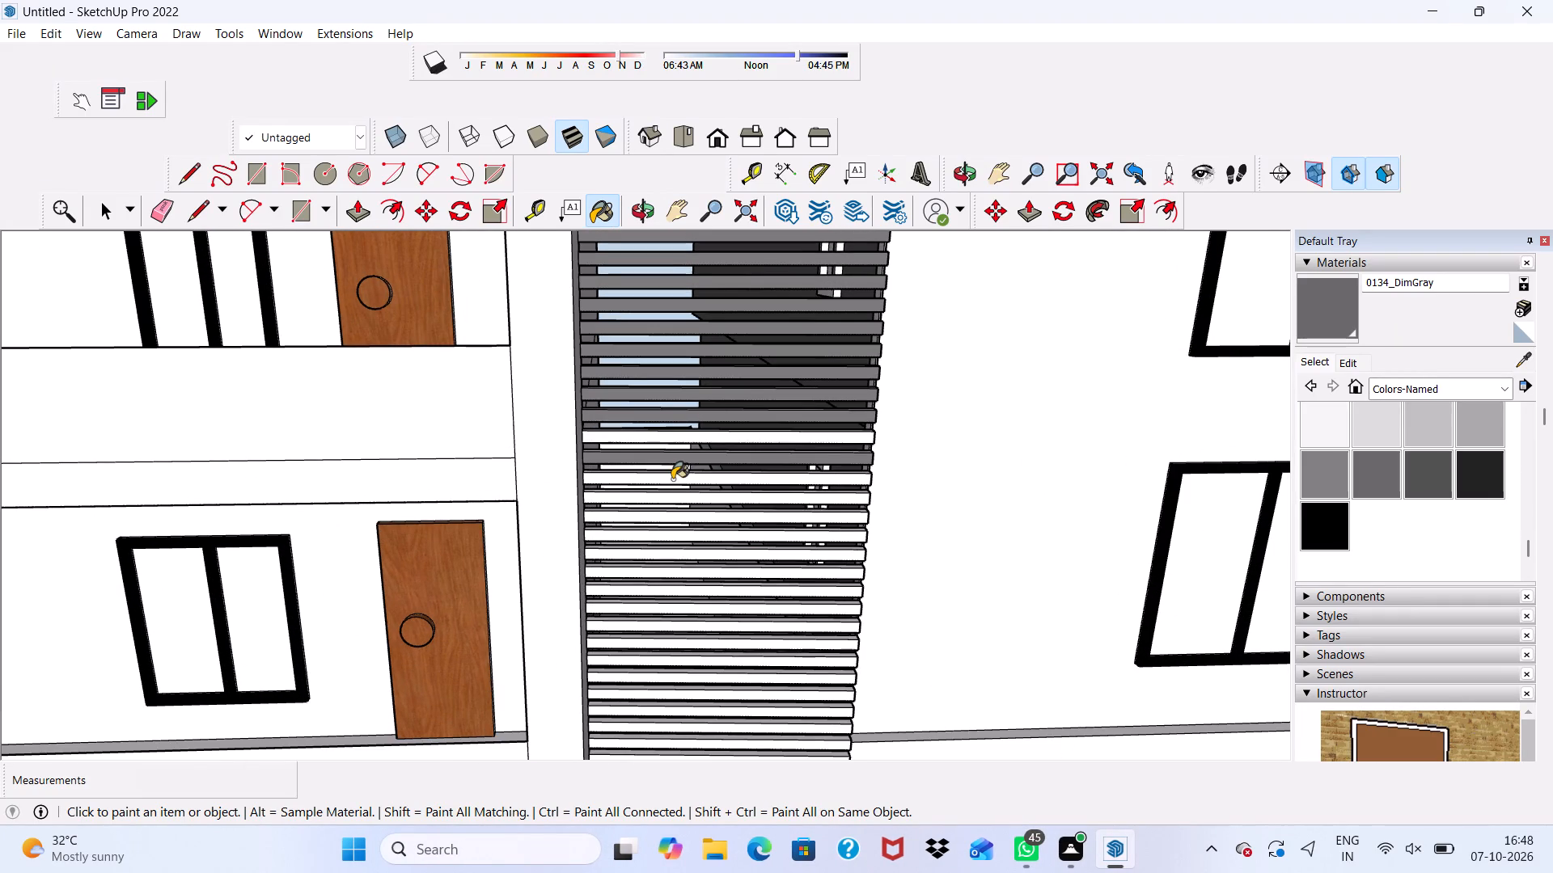
{"action": "left_click", "coordinate": [672, 479]}
{"action": "left_click", "coordinate": [672, 440]}
Paint the bottom slat fronts 0134_DimGray, from the base slab up to just above the sill of the lowest floor's window.
{"action": "scroll", "coordinate": [672, 441], "scroll_direction": "down", "scroll_amount": 5}
{"action": "scroll", "coordinate": [177, 0], "scroll_direction": "down", "scroll_amount": 7}
{"action": "scroll", "coordinate": [192, 673], "scroll_direction": "down", "scroll_amount": 2}
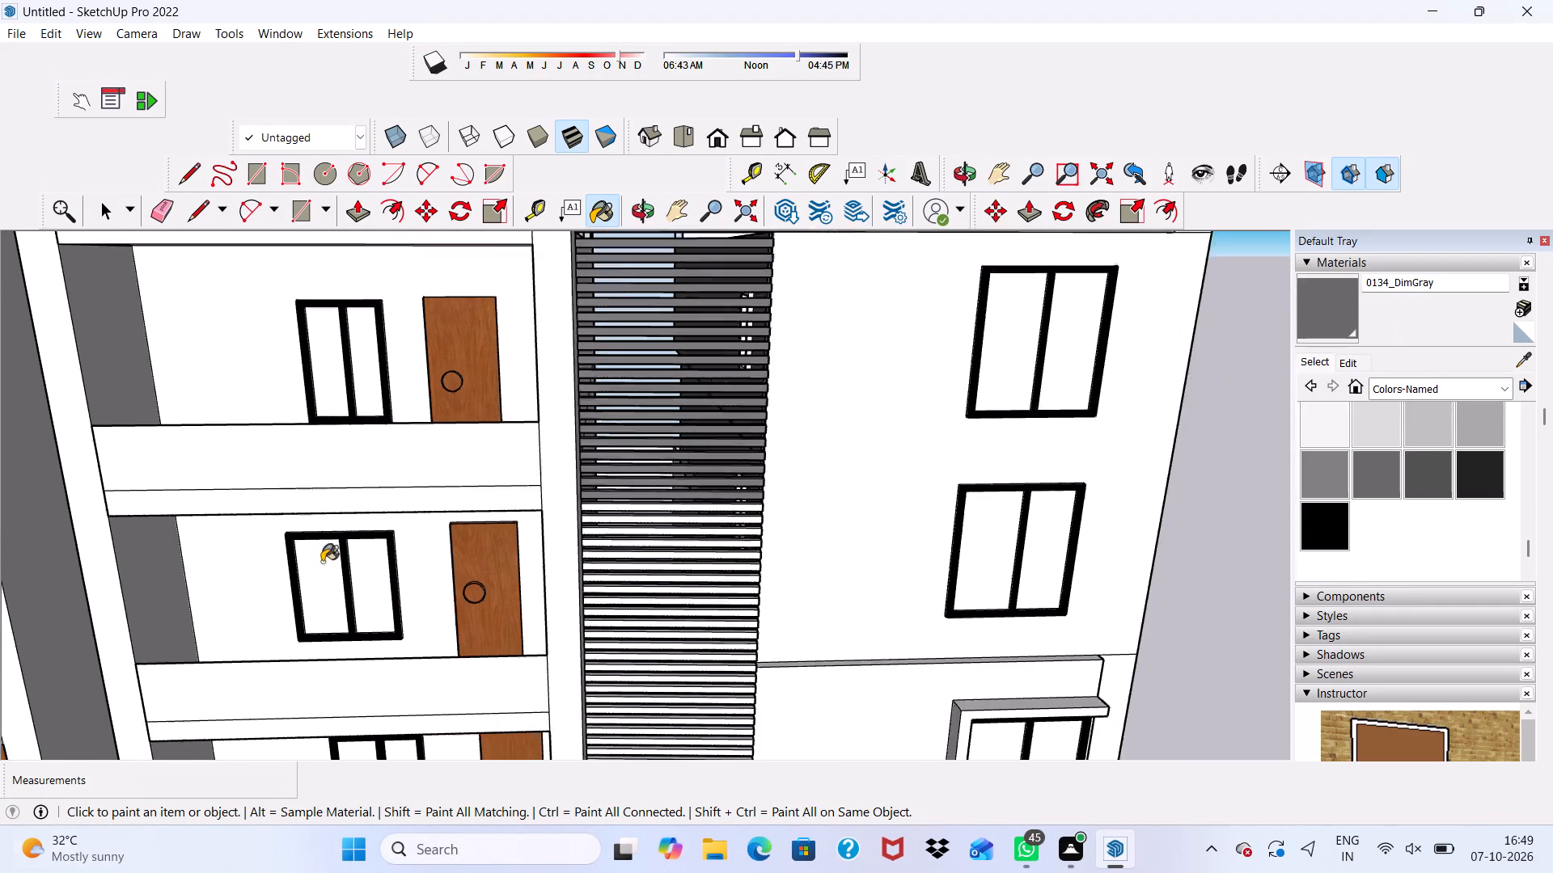
{"action": "scroll", "coordinate": [322, 562], "scroll_direction": "down", "scroll_amount": 11}
{"action": "scroll", "coordinate": [524, 605], "scroll_direction": "up", "scroll_amount": 14}
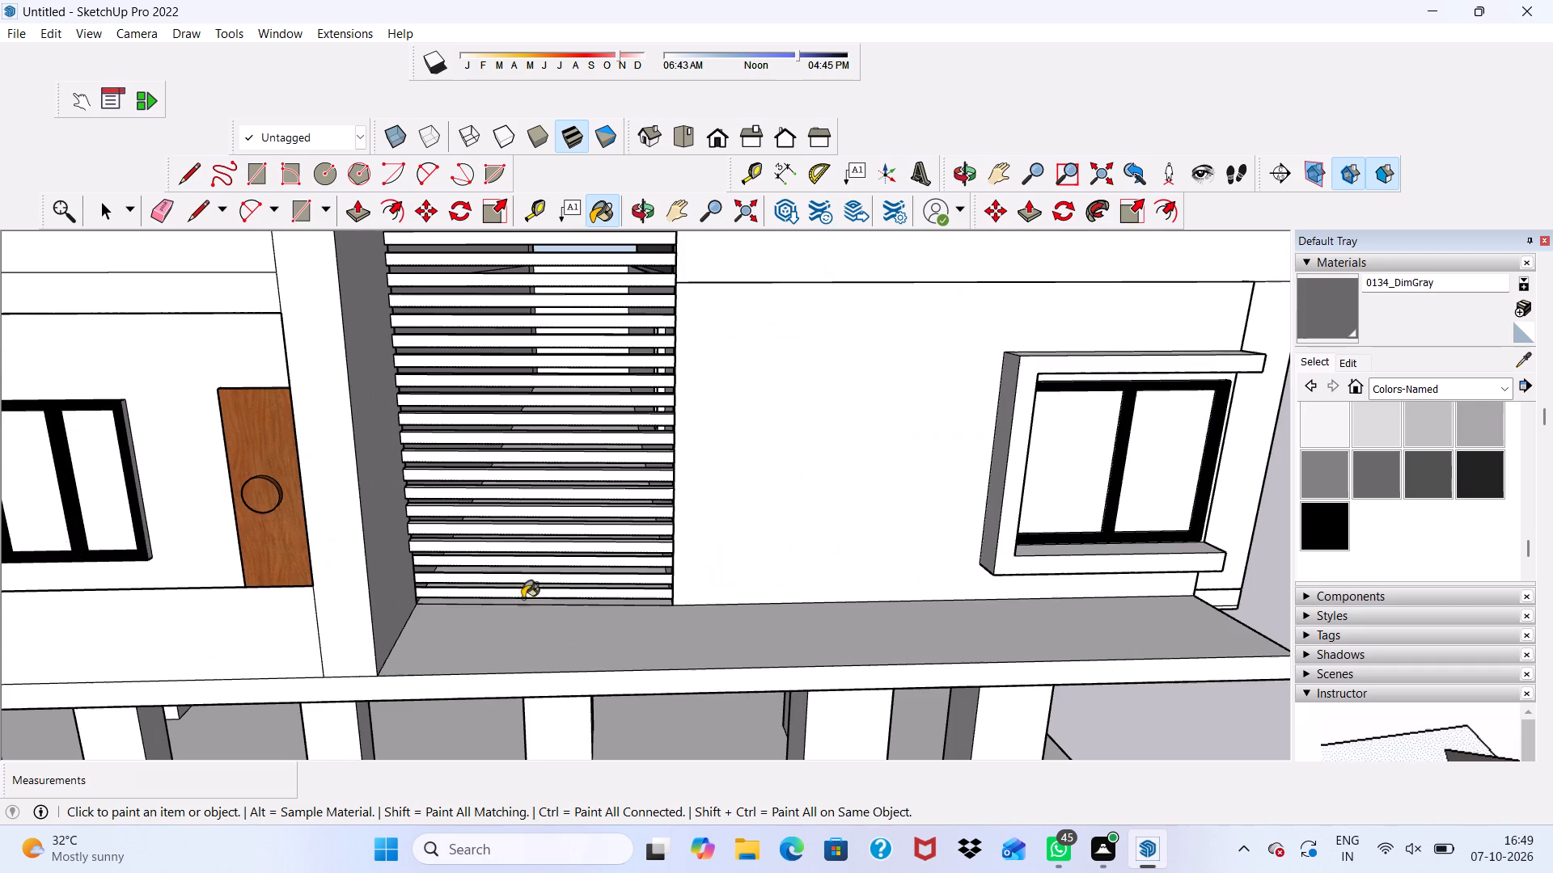
{"action": "left_click", "coordinate": [519, 590]}
{"action": "left_click", "coordinate": [519, 580]}
{"action": "left_click", "coordinate": [519, 563]}
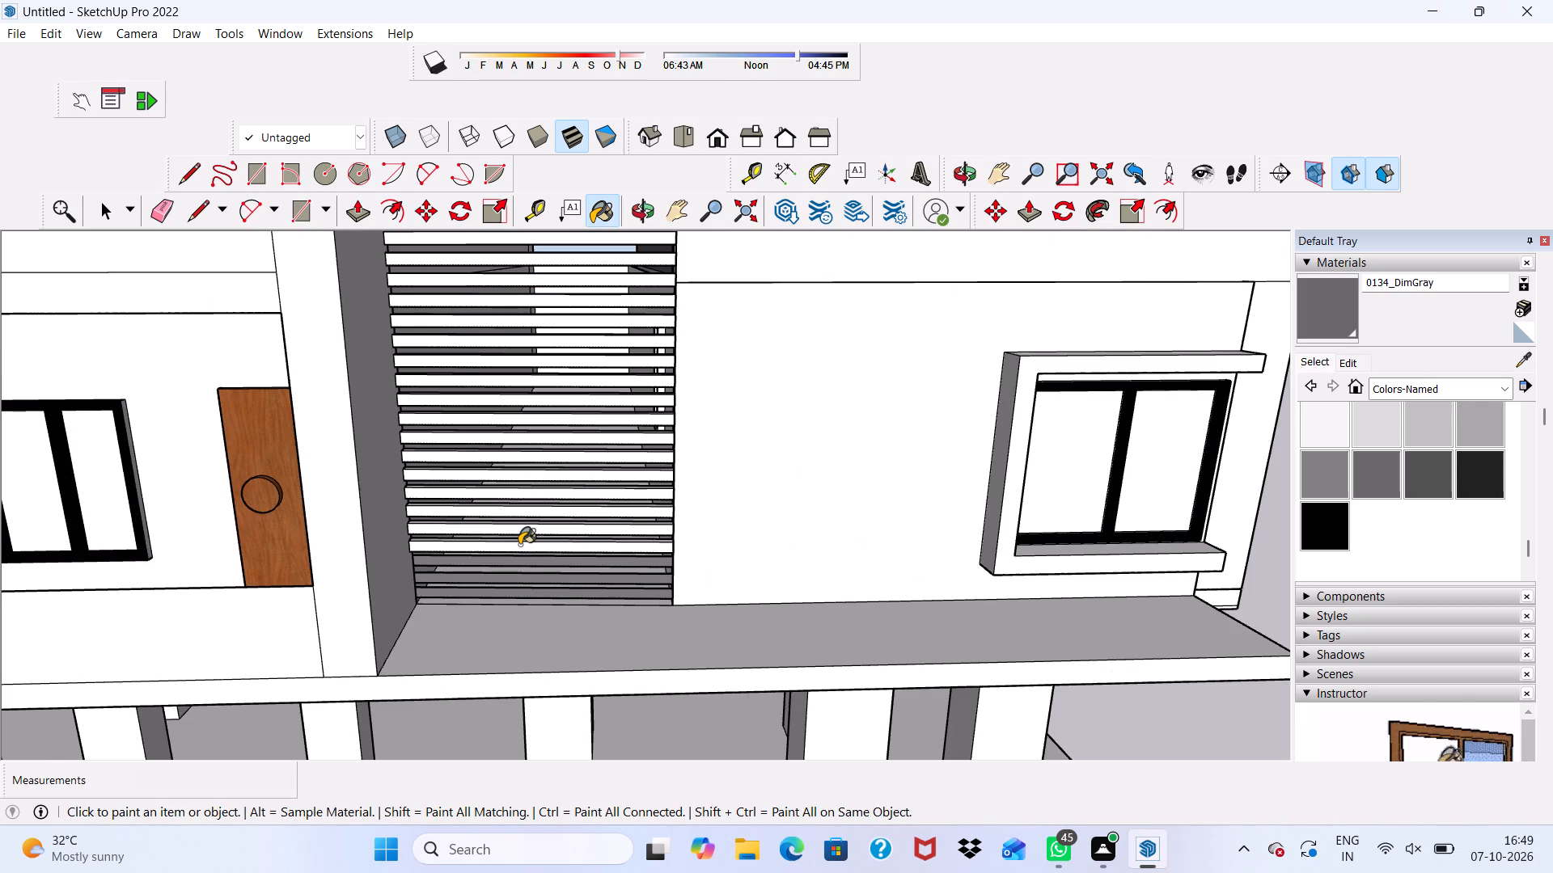
{"action": "left_click", "coordinate": [519, 545]}
{"action": "left_click", "coordinate": [519, 538]}
{"action": "left_click", "coordinate": [522, 529]}
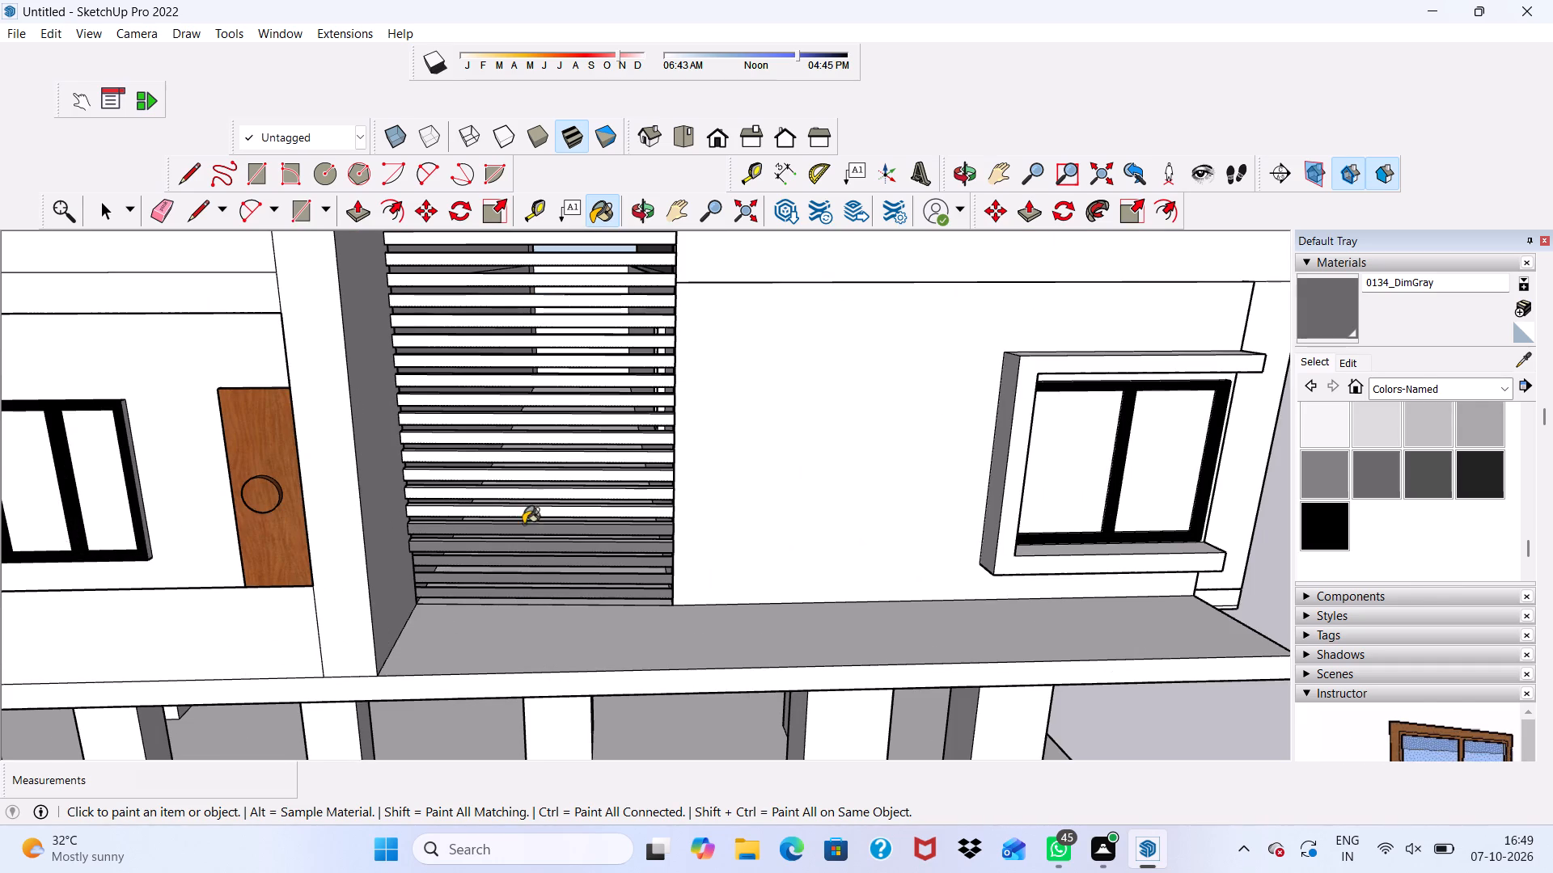
Paint the next white slat fronts upward 0134_DimGray, to about mid-height of the lowest floor's window.
{"action": "left_click", "coordinate": [527, 517]}
{"action": "left_click", "coordinate": [527, 508]}
{"action": "left_click", "coordinate": [530, 498]}
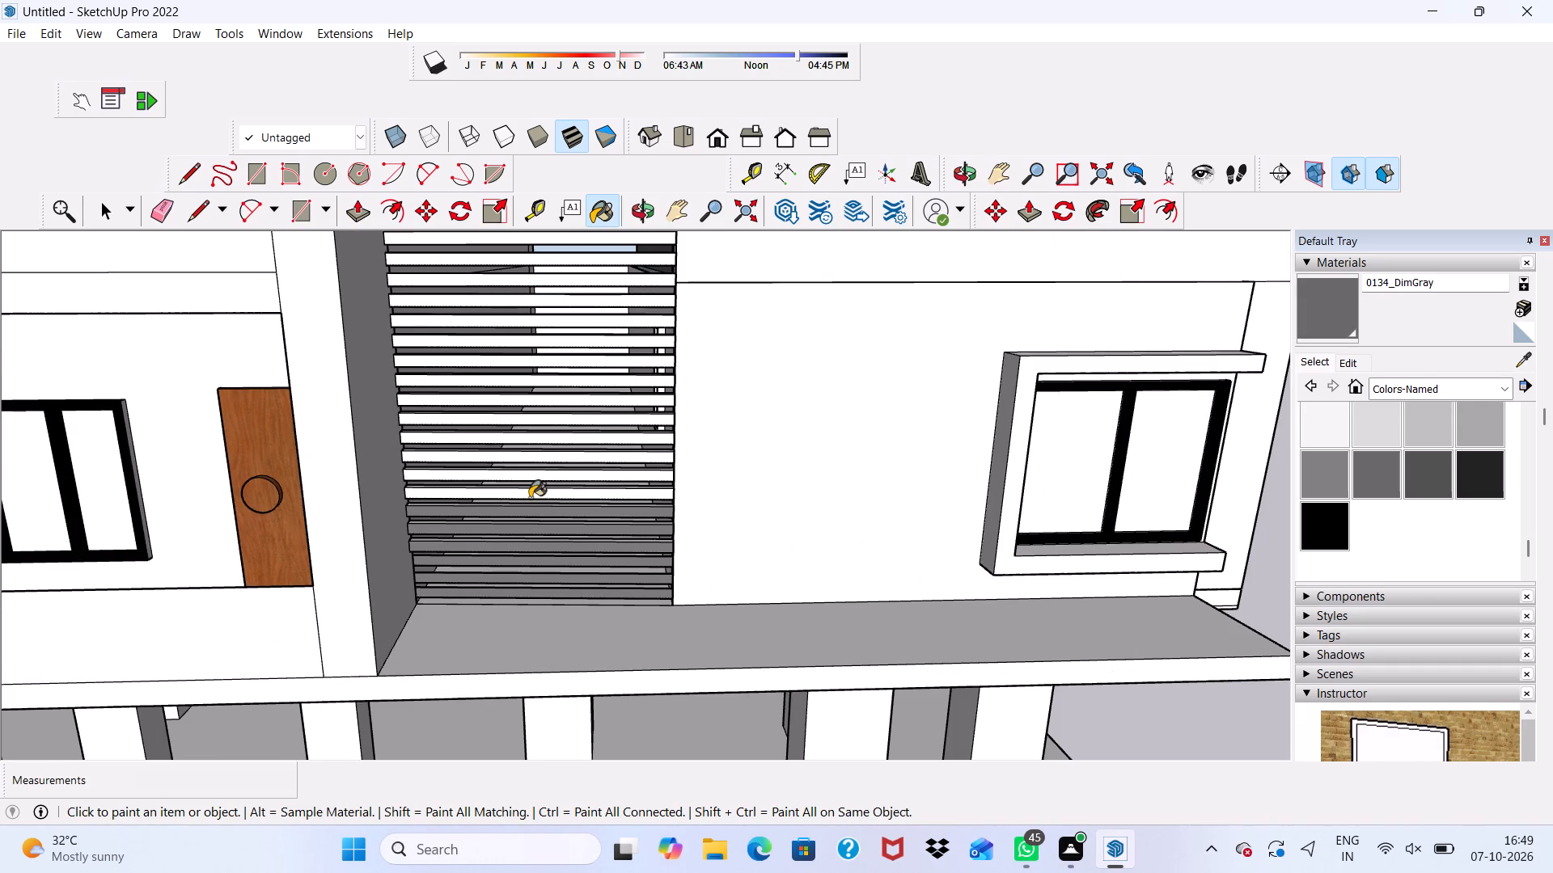
{"action": "left_click", "coordinate": [531, 490]}
{"action": "left_click", "coordinate": [534, 475]}
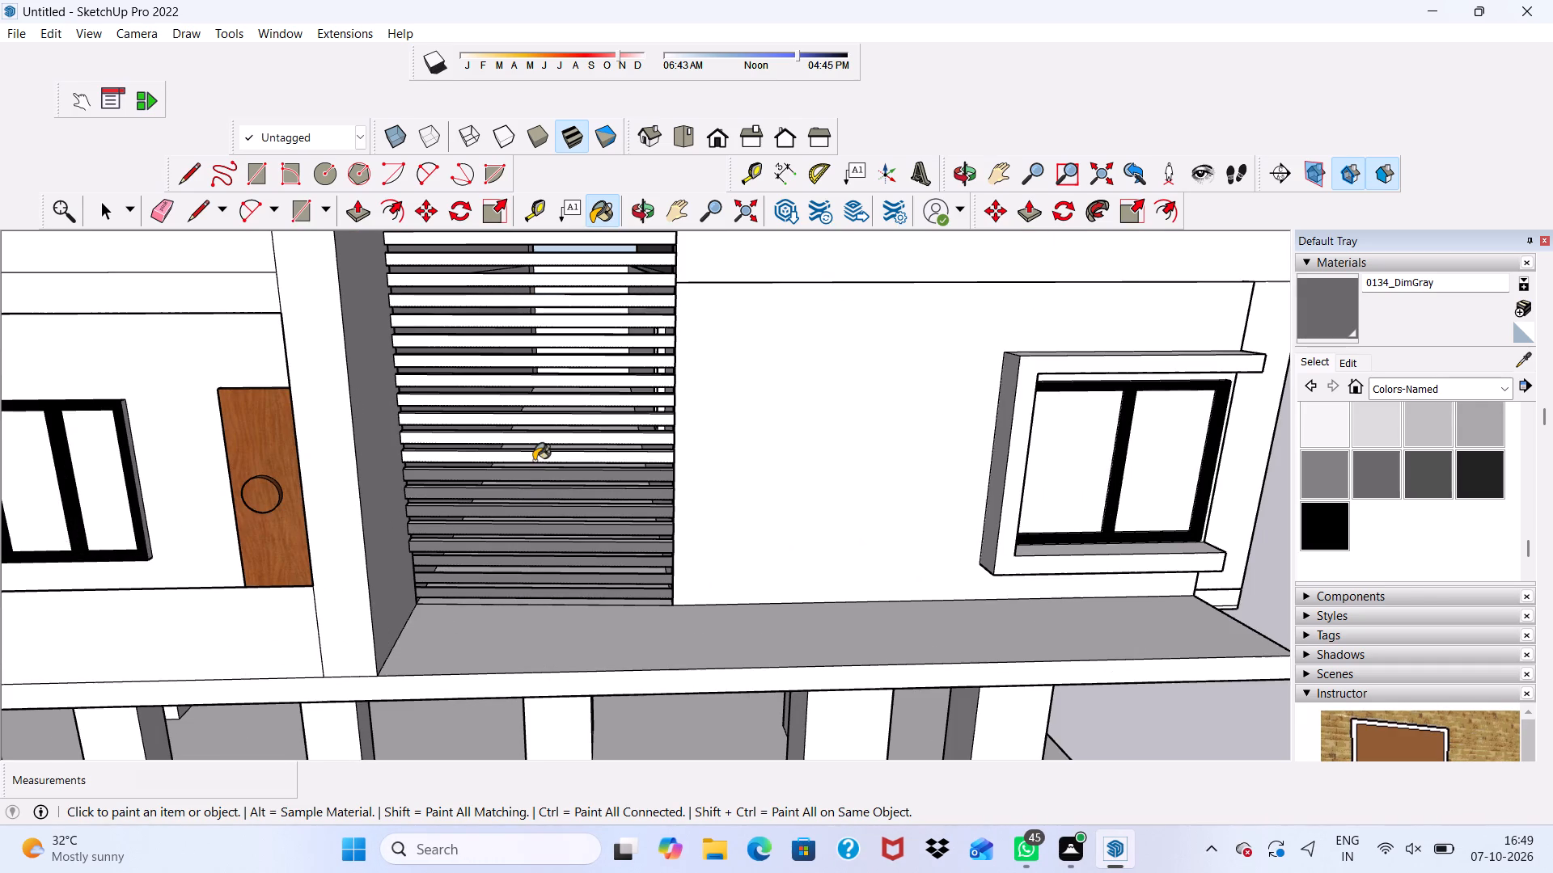
{"action": "left_click", "coordinate": [534, 461]}
{"action": "left_click", "coordinate": [535, 445]}
Paint the following slat fronts 0134_DimGray up to the head of the lowest floor's projecting window frame.
{"action": "scroll", "coordinate": [535, 445], "scroll_direction": "up", "scroll_amount": 2}
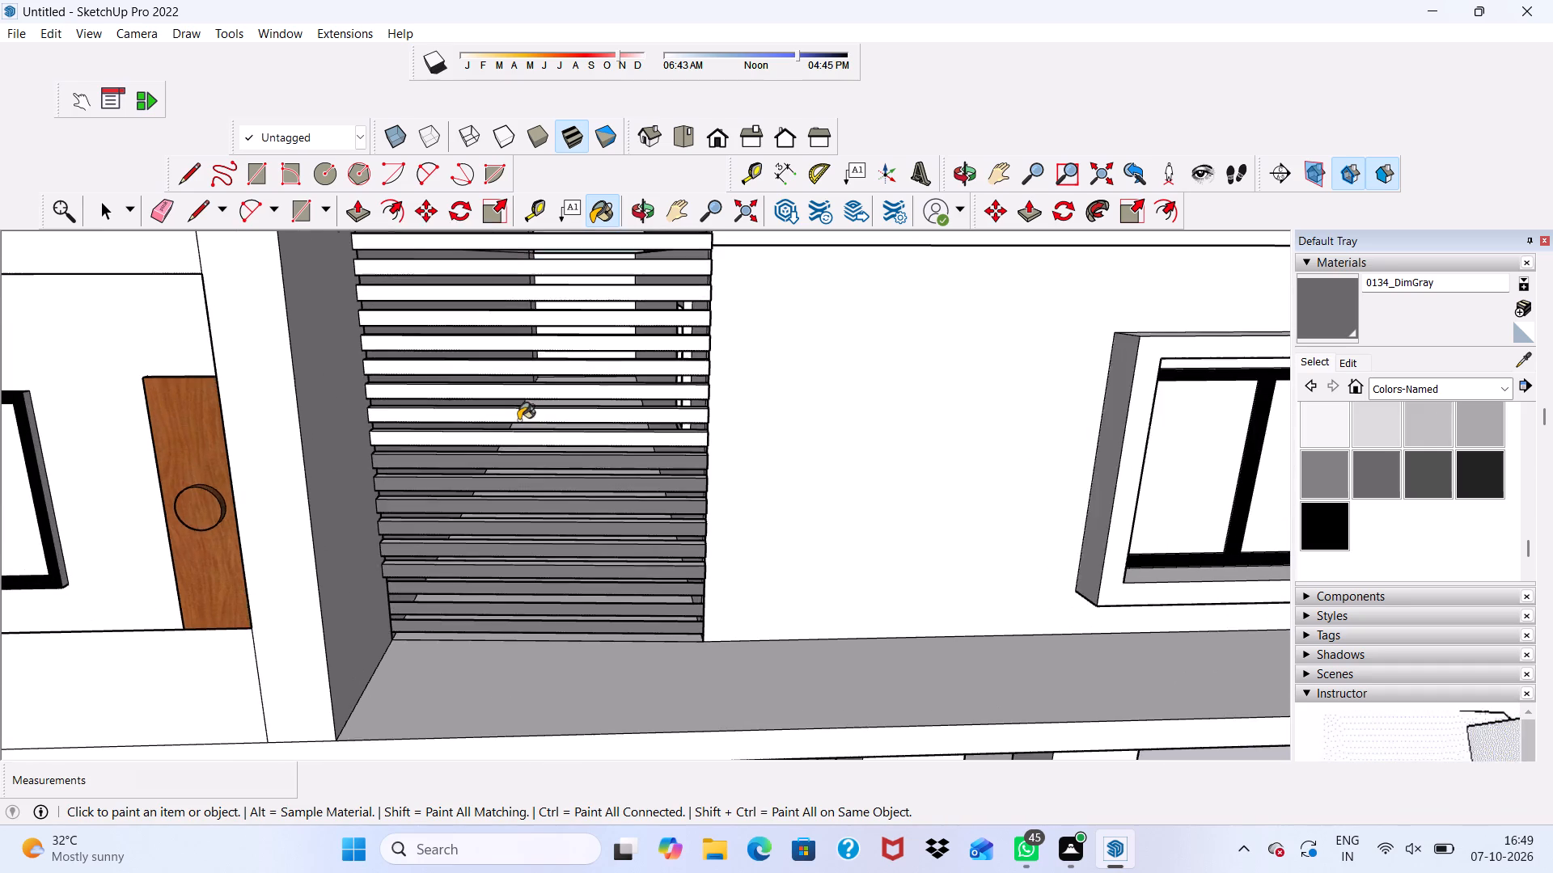
{"action": "scroll", "coordinate": [518, 420], "scroll_direction": "up", "scroll_amount": 3}
{"action": "left_click", "coordinate": [518, 449]}
{"action": "left_click", "coordinate": [529, 406]}
{"action": "left_click", "coordinate": [529, 373]}
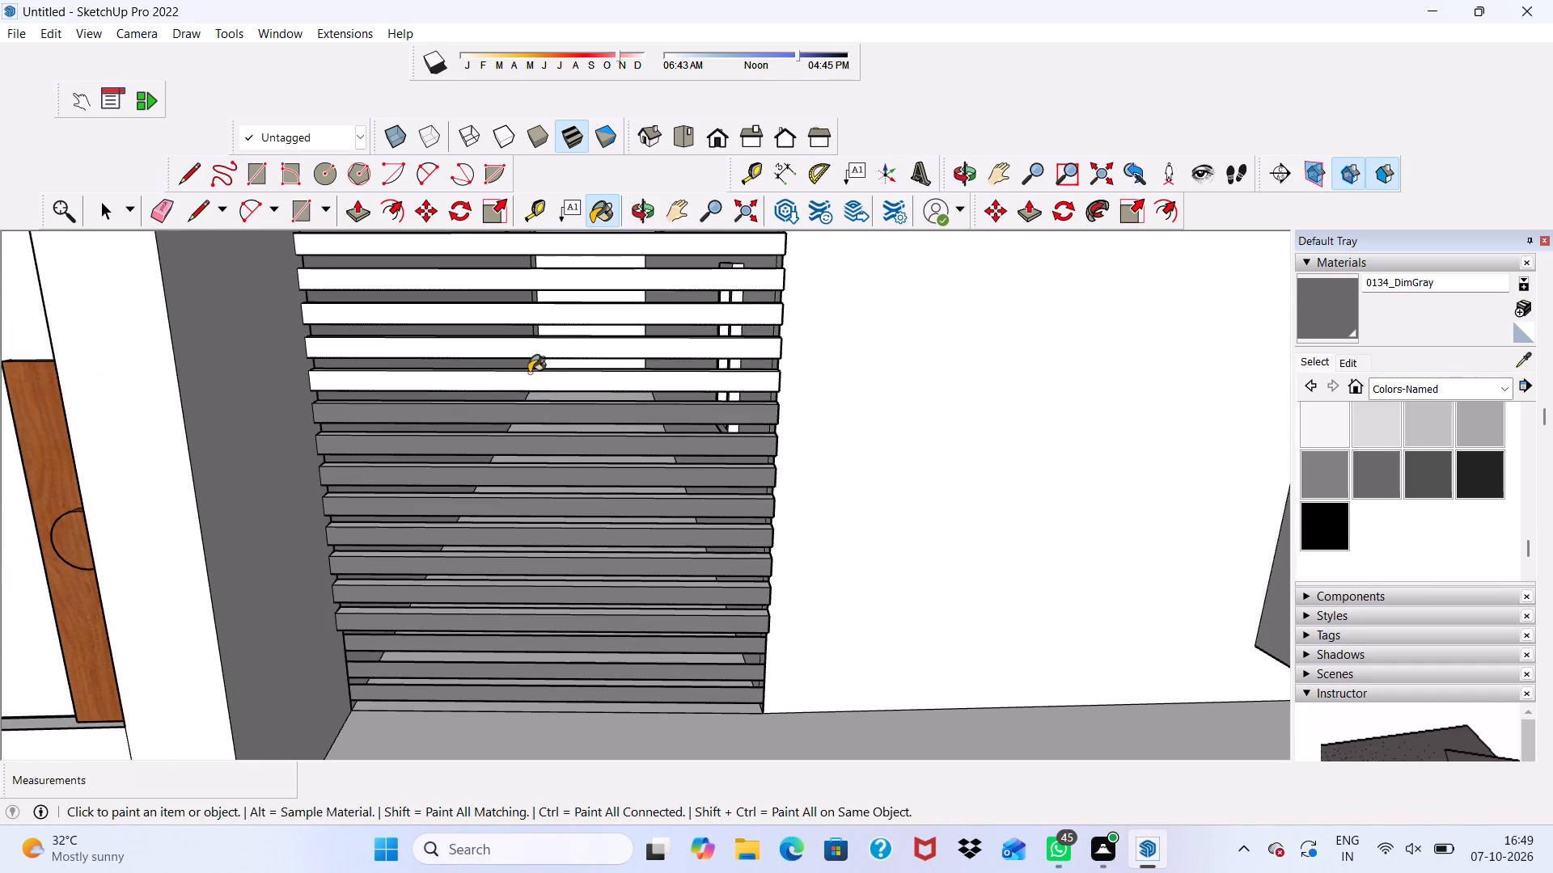
{"action": "left_click", "coordinate": [528, 353]}
{"action": "left_click", "coordinate": [535, 311]}
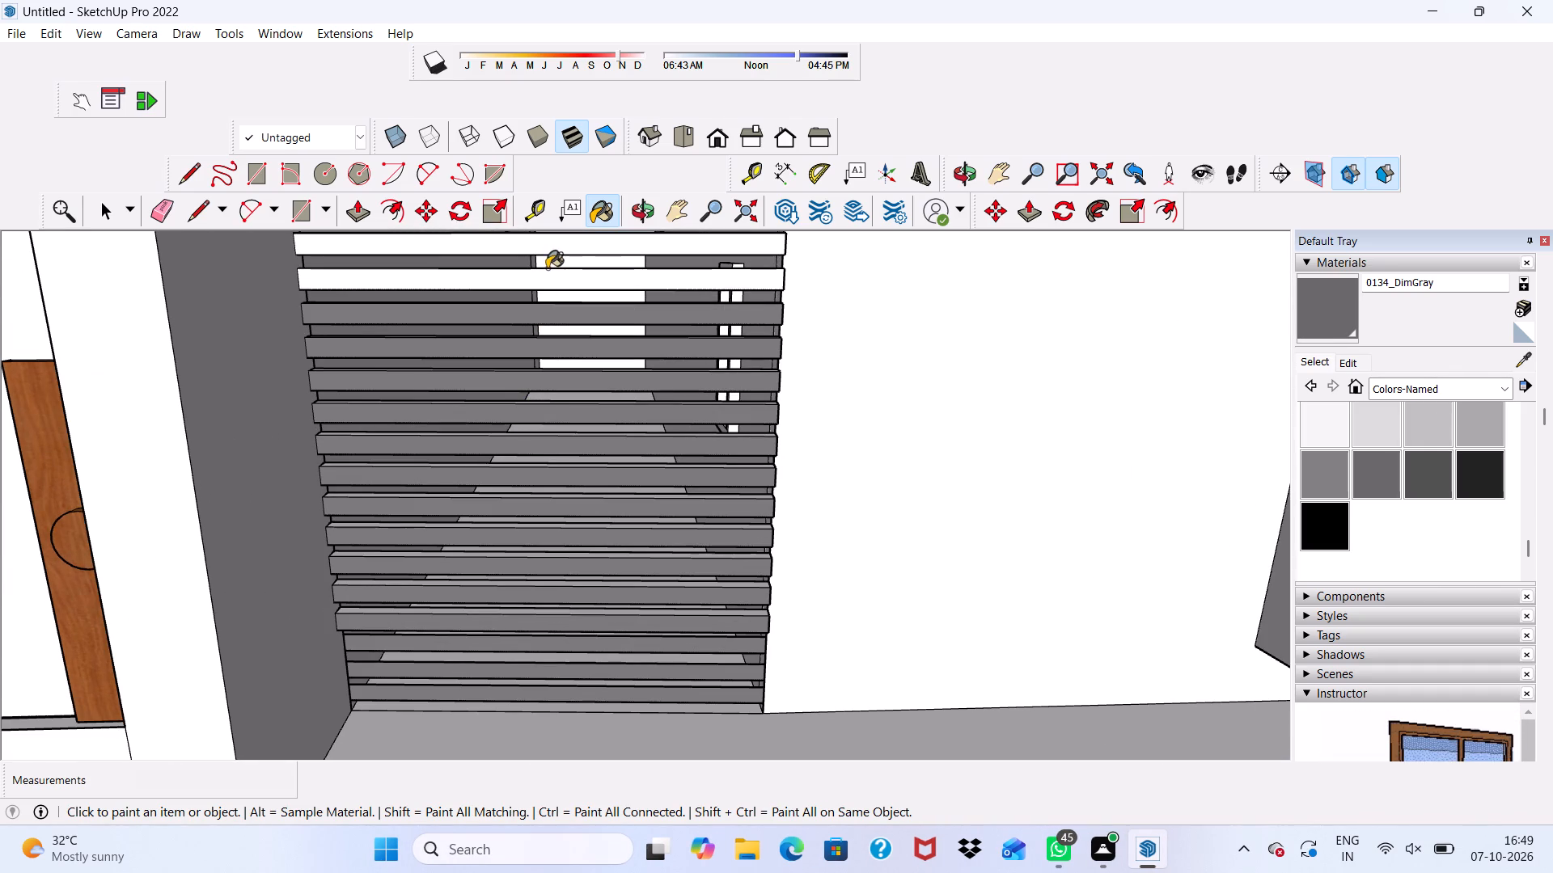
{"action": "left_click", "coordinate": [547, 268]}
{"action": "left_click", "coordinate": [540, 280]}
Paint the white slat fronts between the lowest floor's window and the sill of the window above 0134_DimGray.
{"action": "scroll", "coordinate": [540, 351], "scroll_direction": "down", "scroll_amount": 8}
{"action": "scroll", "coordinate": [536, 449], "scroll_direction": "down", "scroll_amount": 2}
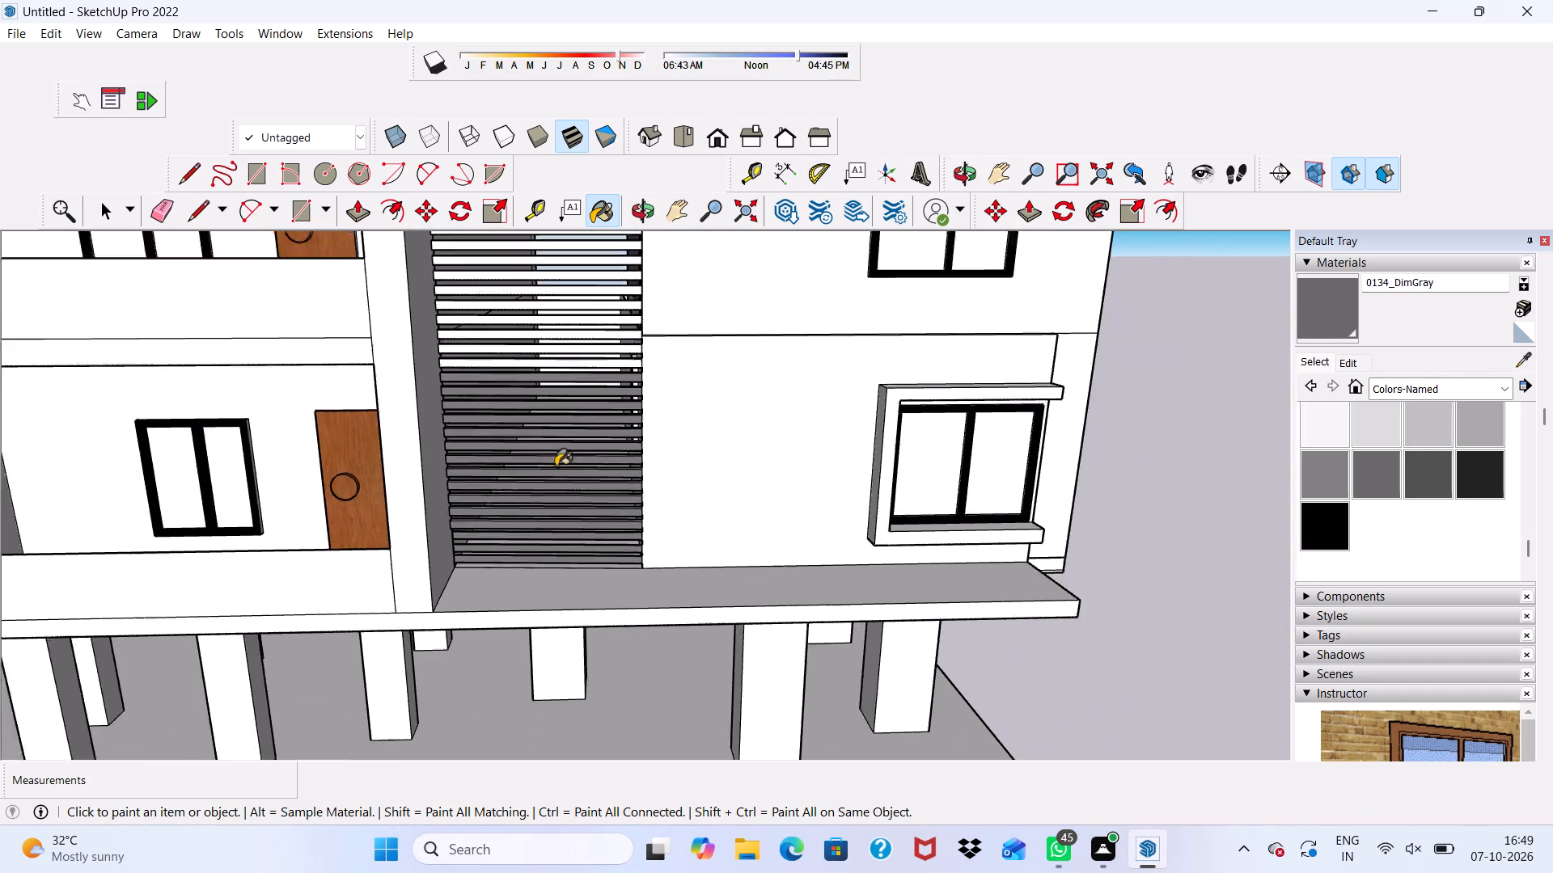
{"action": "scroll", "coordinate": [556, 466], "scroll_direction": "down", "scroll_amount": 3}
{"action": "scroll", "coordinate": [564, 361], "scroll_direction": "up", "scroll_amount": 10}
{"action": "left_click", "coordinate": [573, 426]}
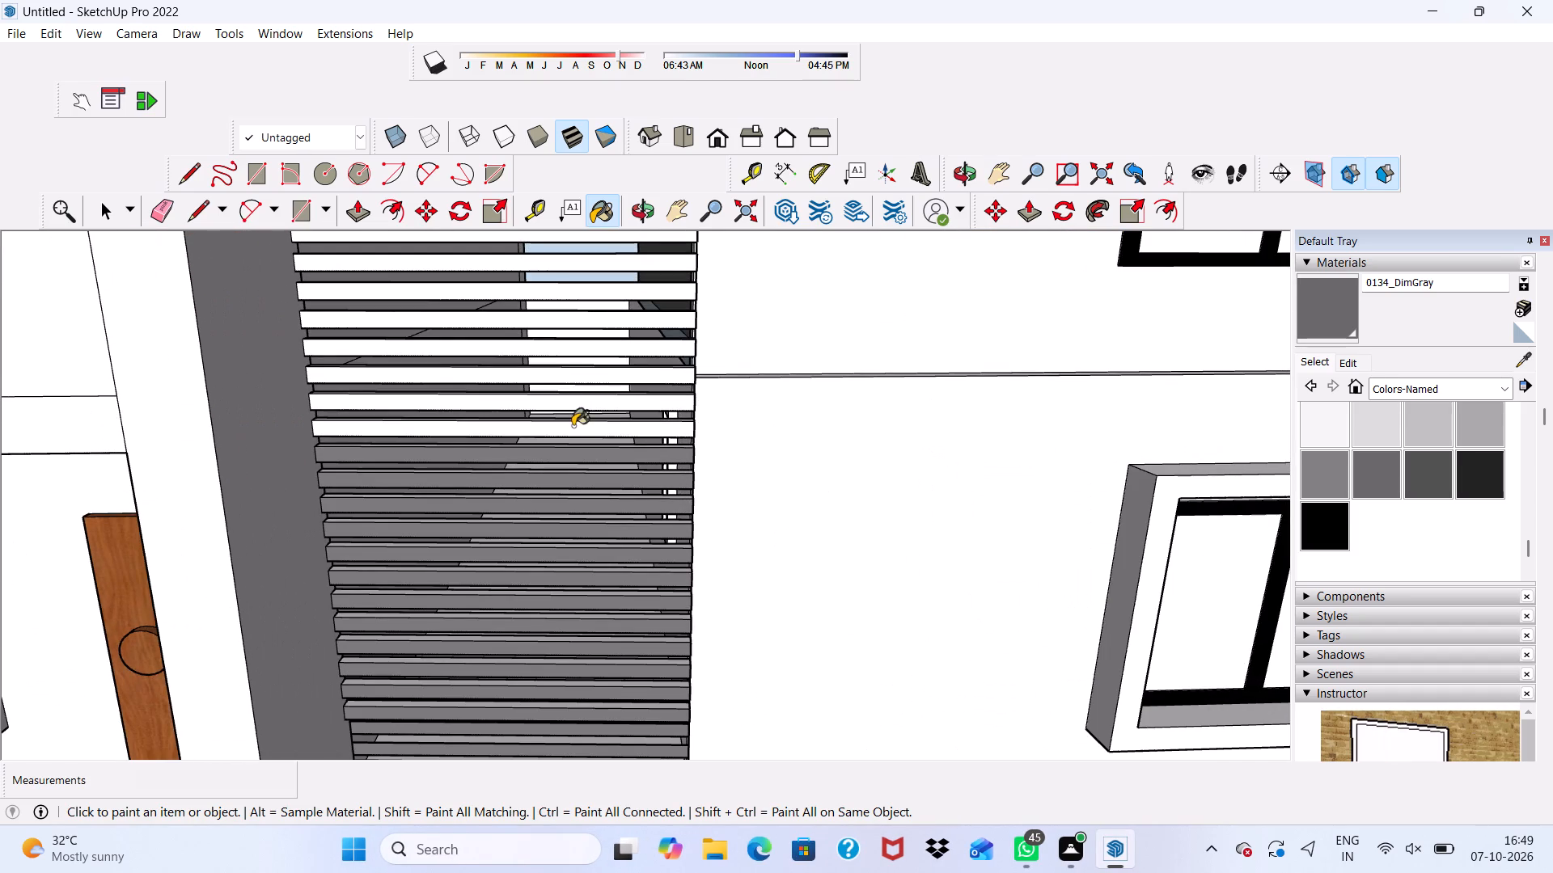
{"action": "left_click", "coordinate": [570, 398]}
{"action": "left_click", "coordinate": [565, 369]}
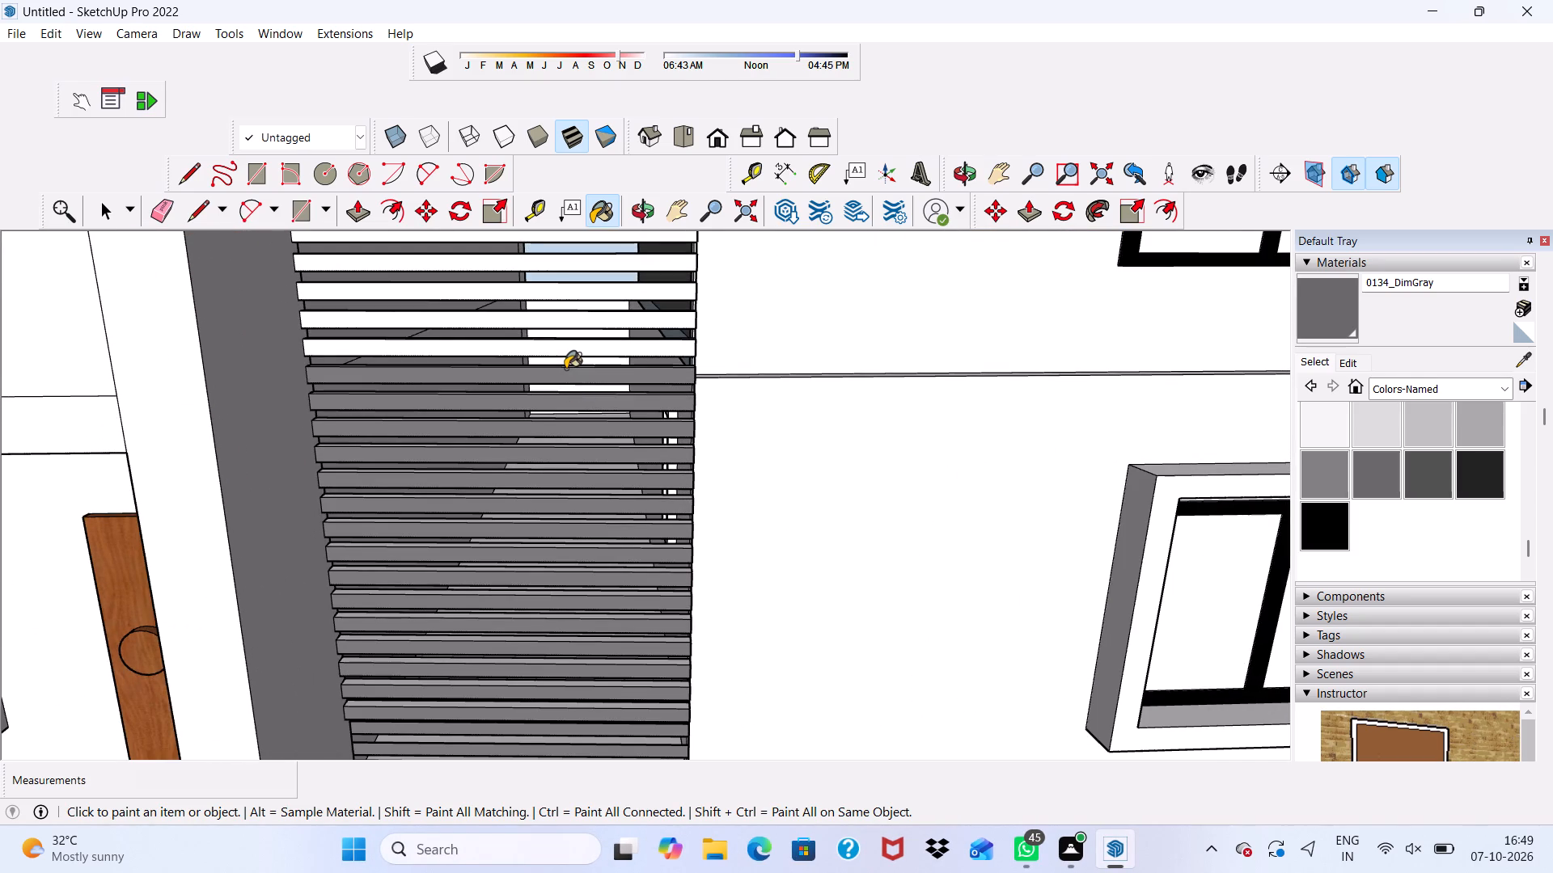
{"action": "left_click", "coordinate": [565, 344]}
{"action": "left_click", "coordinate": [567, 322]}
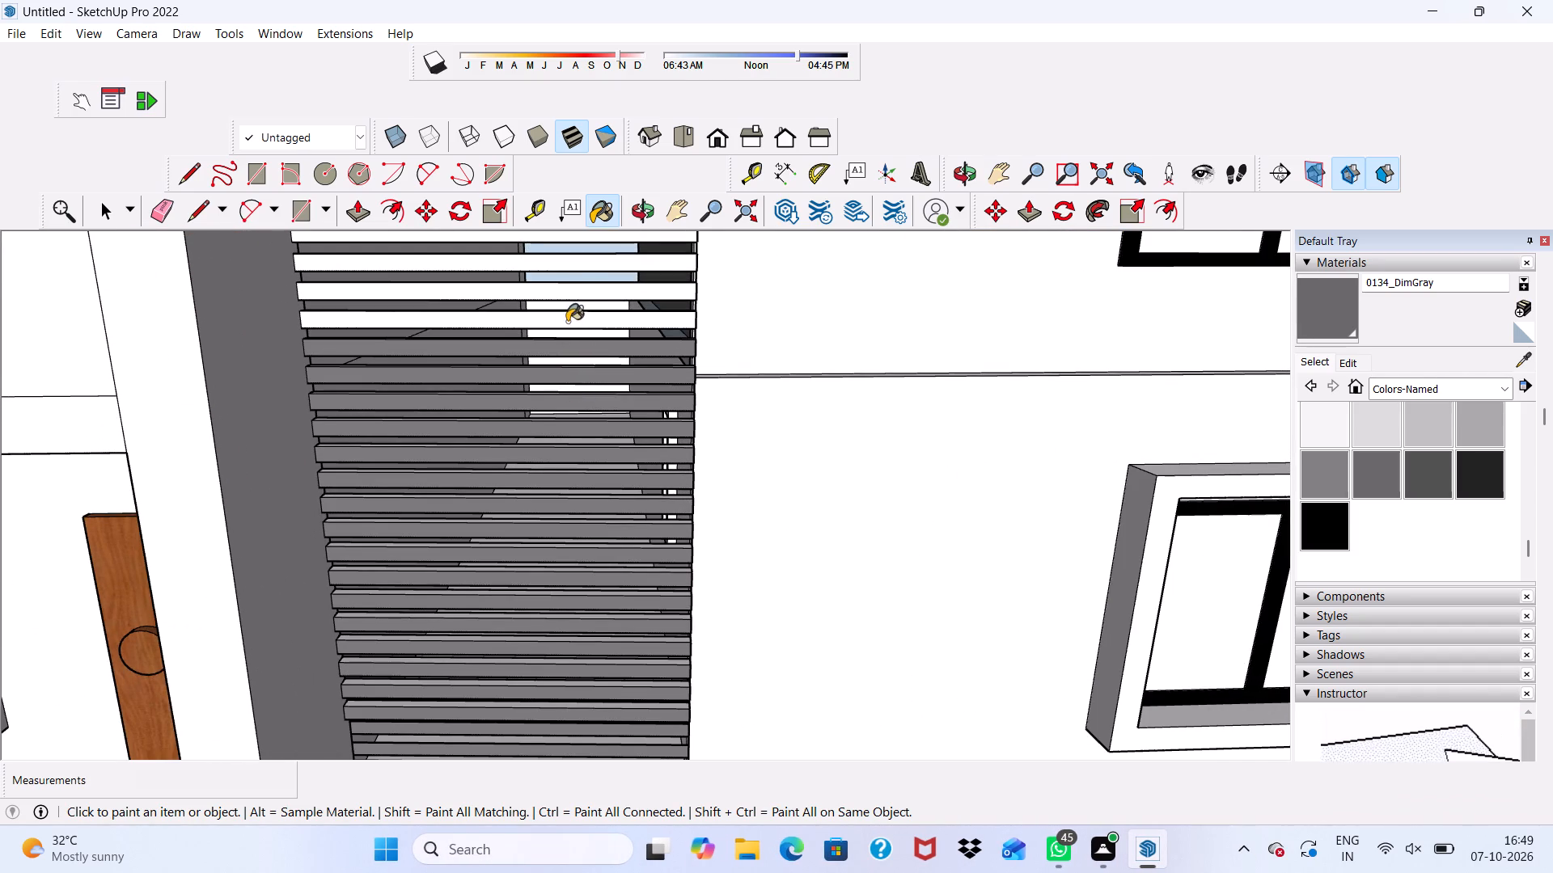
{"action": "left_click", "coordinate": [567, 295]}
{"action": "left_click", "coordinate": [567, 266]}
Paint the remaining white slat fronts beside the second-lowest floor's window 0134_DimGray, up to the gray slats above.
{"action": "scroll", "coordinate": [567, 318], "scroll_direction": "down", "scroll_amount": 10}
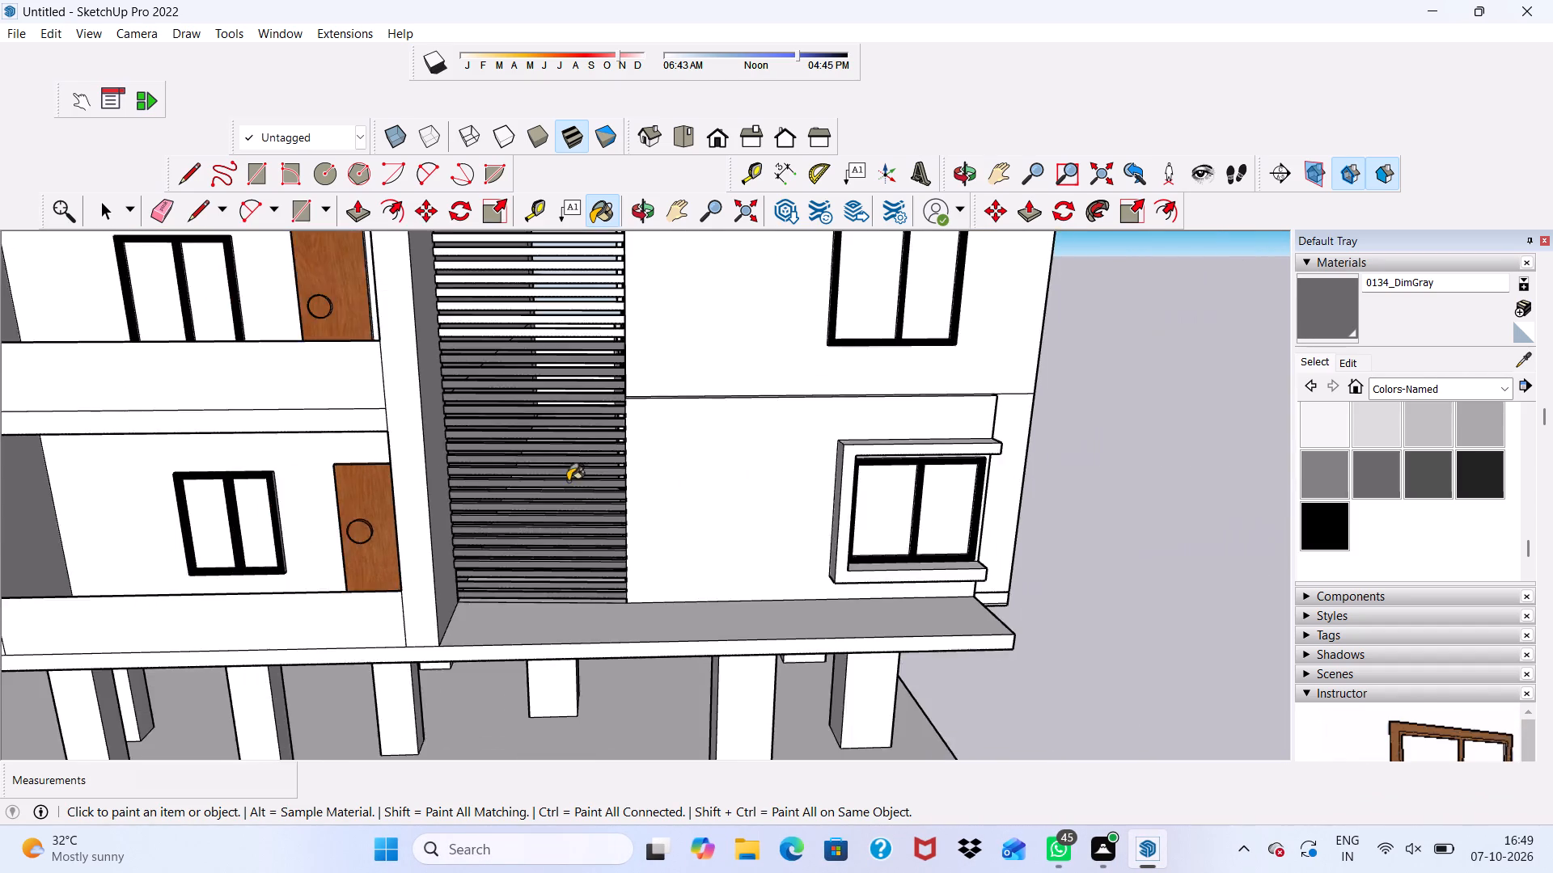
{"action": "scroll", "coordinate": [568, 481], "scroll_direction": "down", "scroll_amount": 3}
{"action": "scroll", "coordinate": [573, 350], "scroll_direction": "up", "scroll_amount": 8}
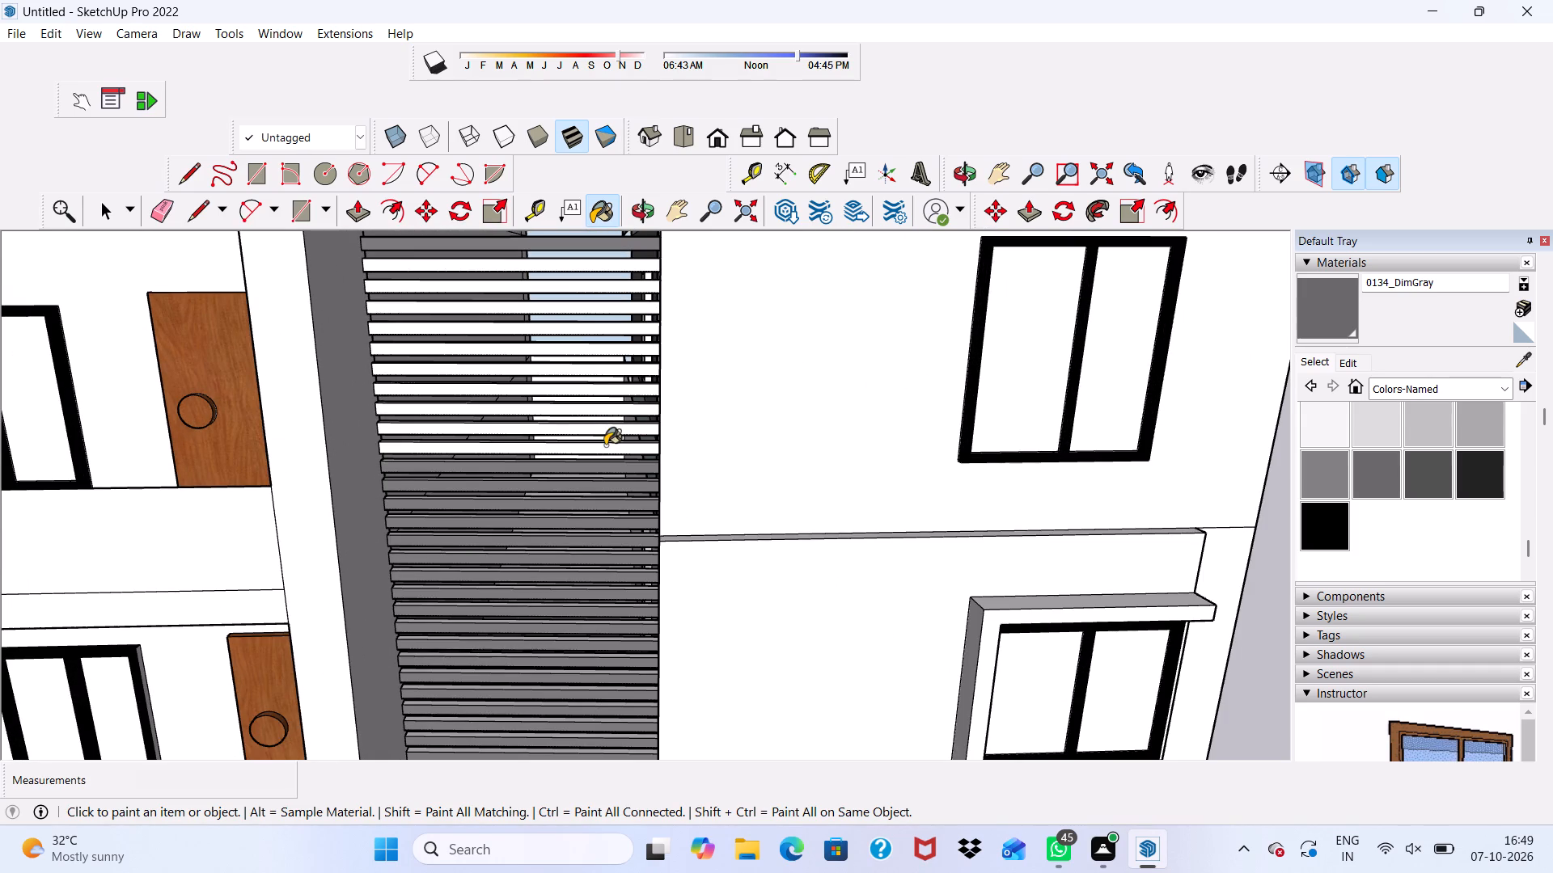
{"action": "left_click", "coordinate": [605, 445]}
{"action": "left_click", "coordinate": [599, 428]}
{"action": "left_click", "coordinate": [592, 403]}
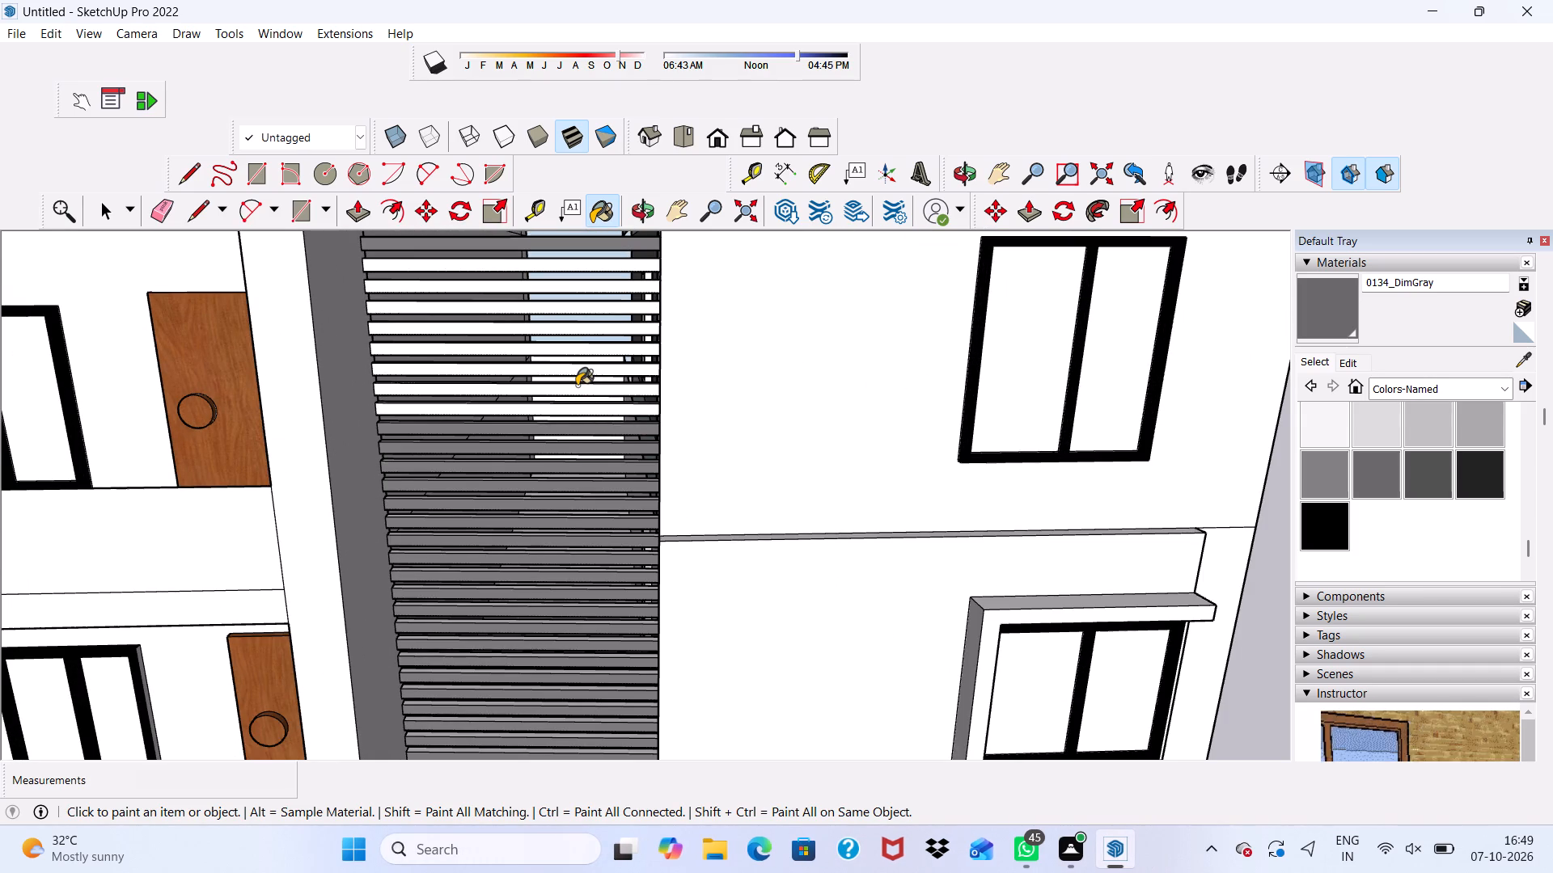
{"action": "left_click", "coordinate": [577, 386]}
{"action": "left_click", "coordinate": [582, 407]}
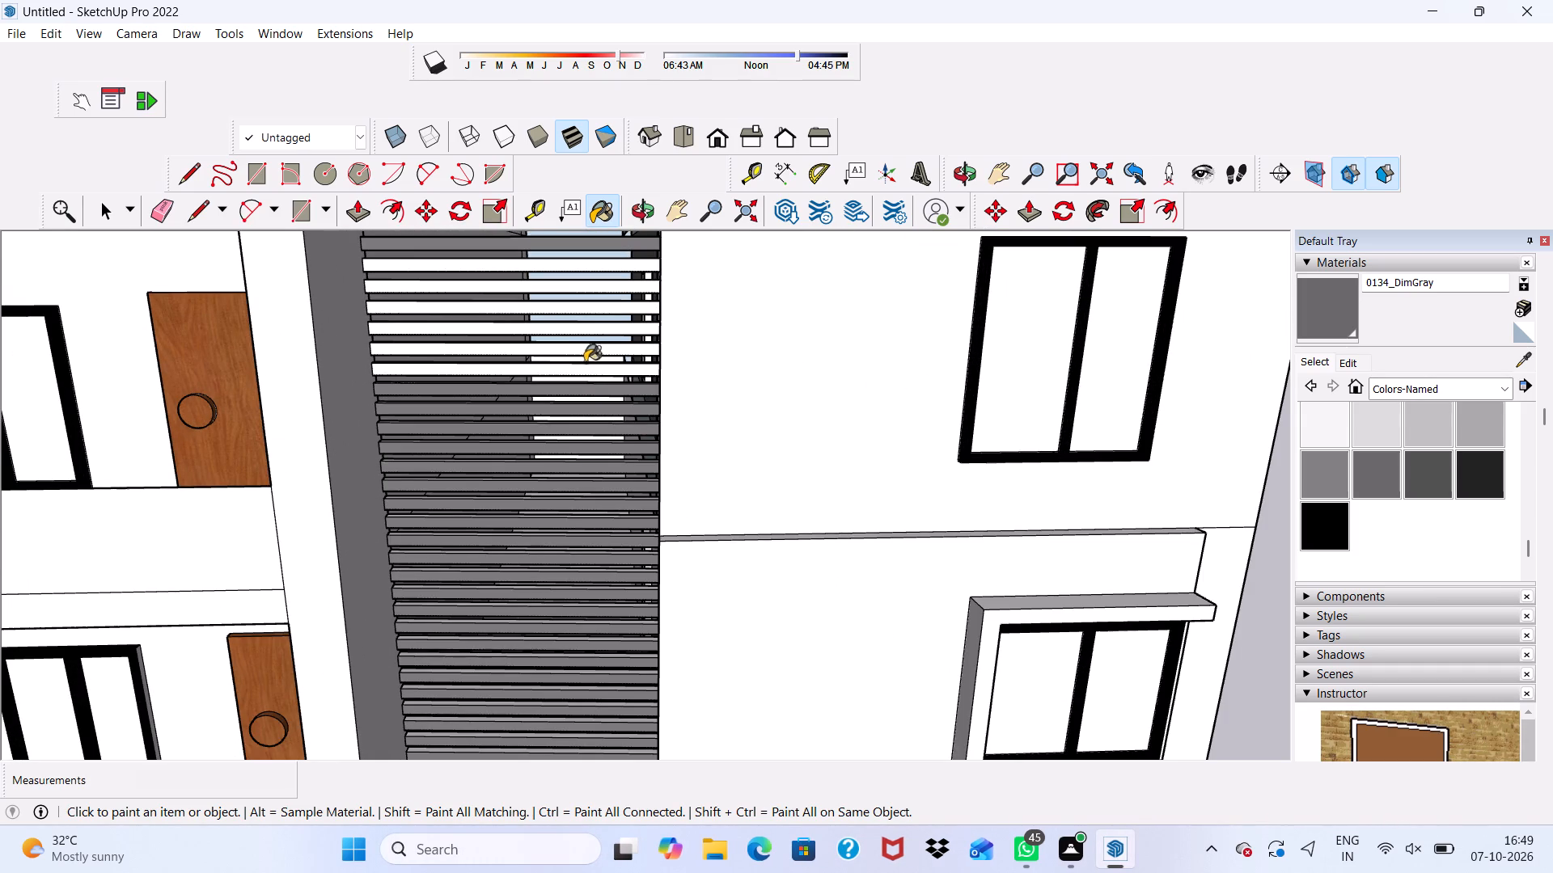
{"action": "left_click", "coordinate": [586, 368]}
{"action": "left_click", "coordinate": [586, 352]}
{"action": "left_click", "coordinate": [577, 326]}
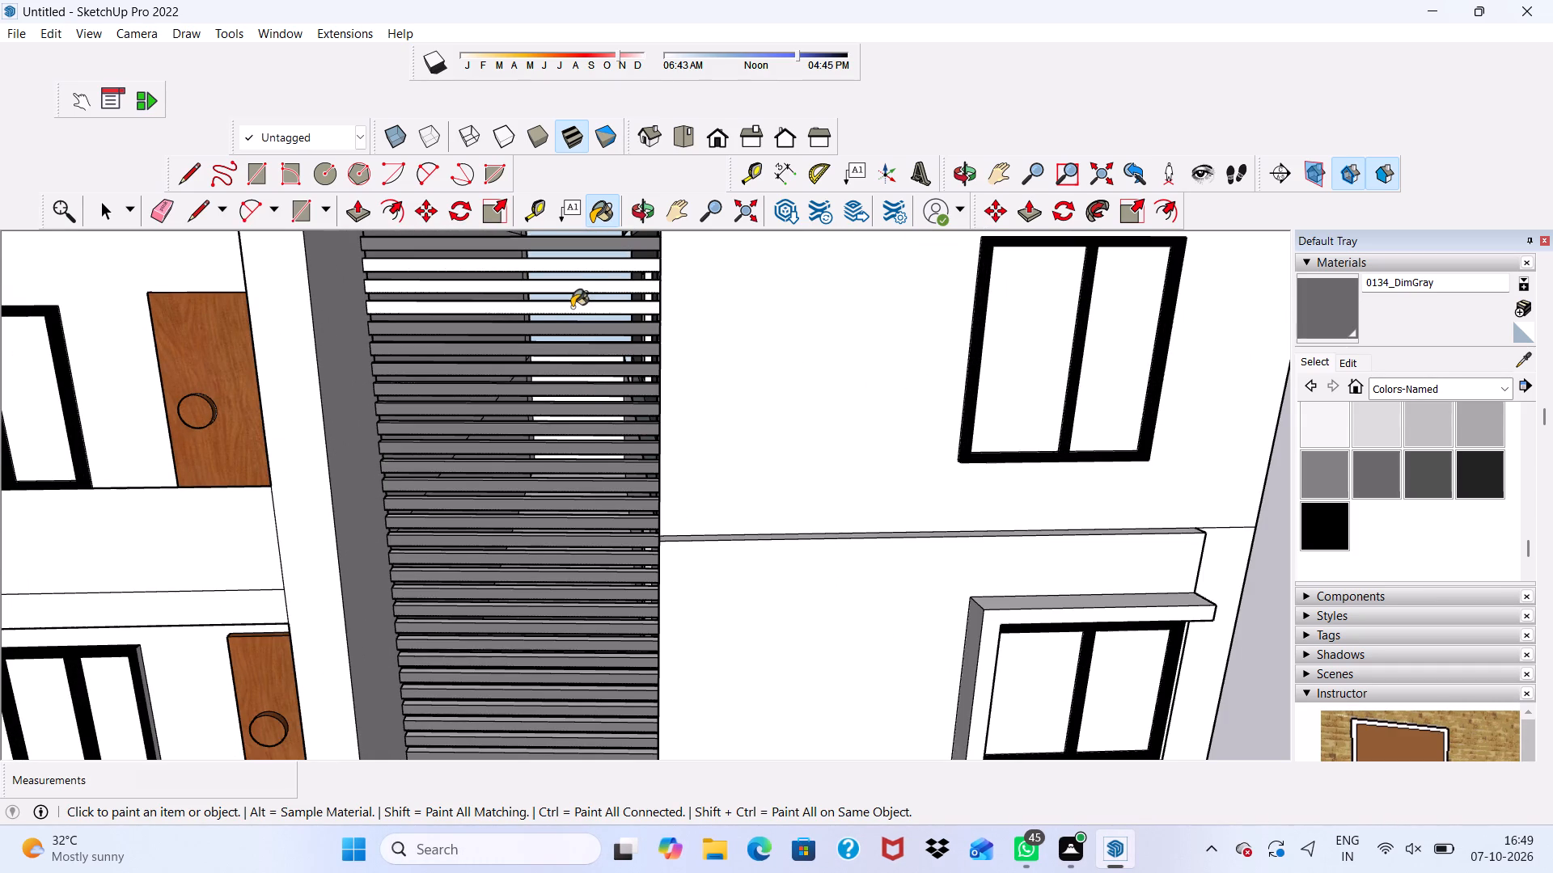
{"action": "left_click", "coordinate": [572, 307]}
{"action": "left_click", "coordinate": [566, 280]}
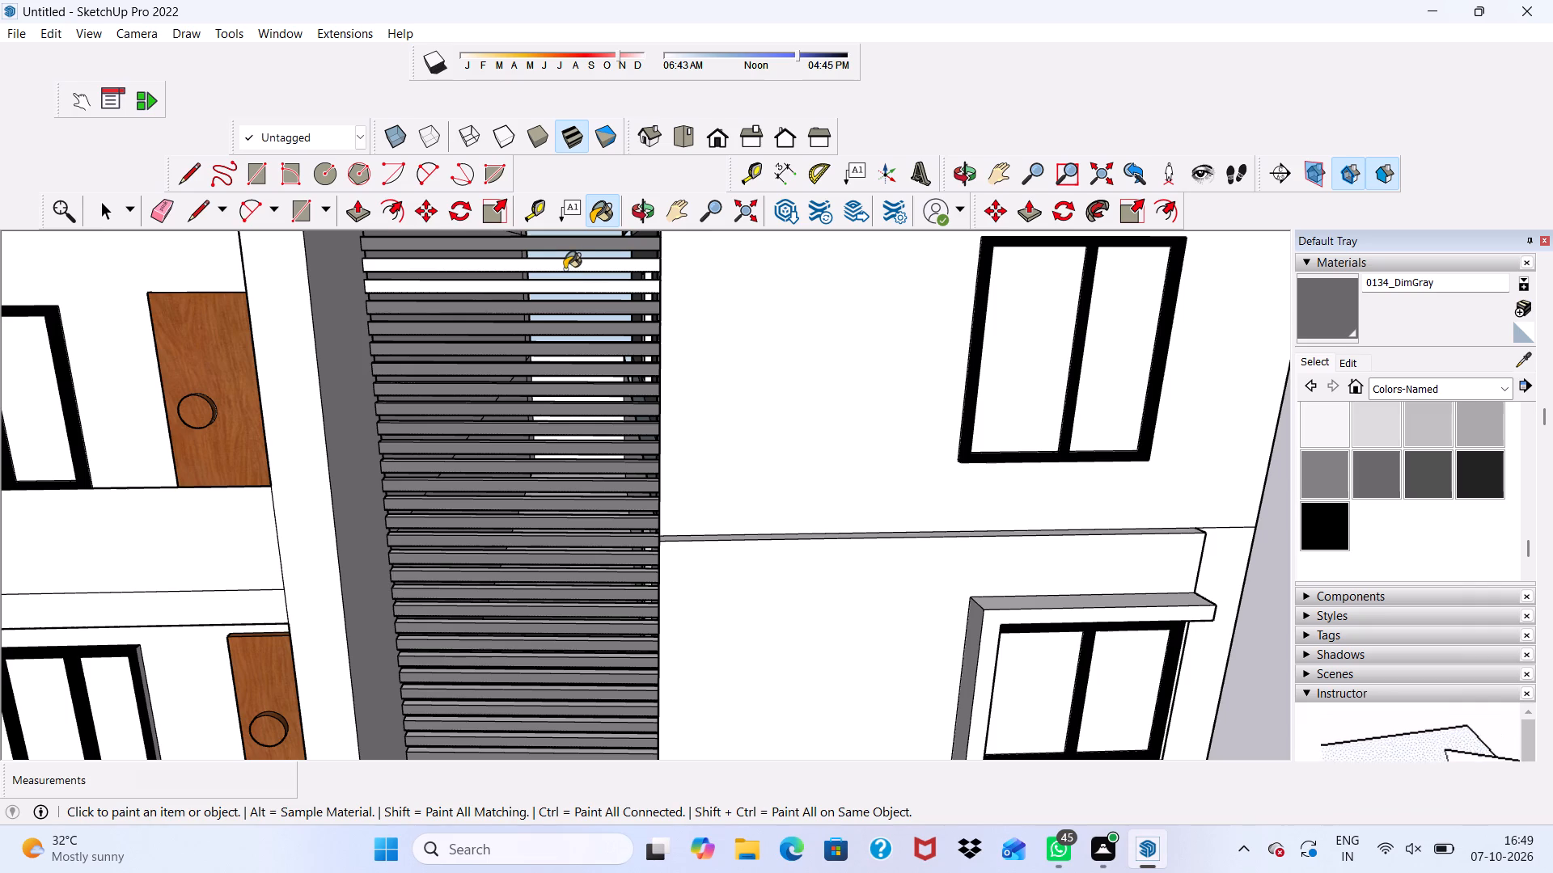
{"action": "left_click", "coordinate": [565, 268]}
{"action": "left_click", "coordinate": [560, 285]}
Examine the horizontal louvre panel for unpainted slats, close up and across the whole facade.
{"action": "scroll", "coordinate": [560, 285], "scroll_direction": "down", "scroll_amount": 7}
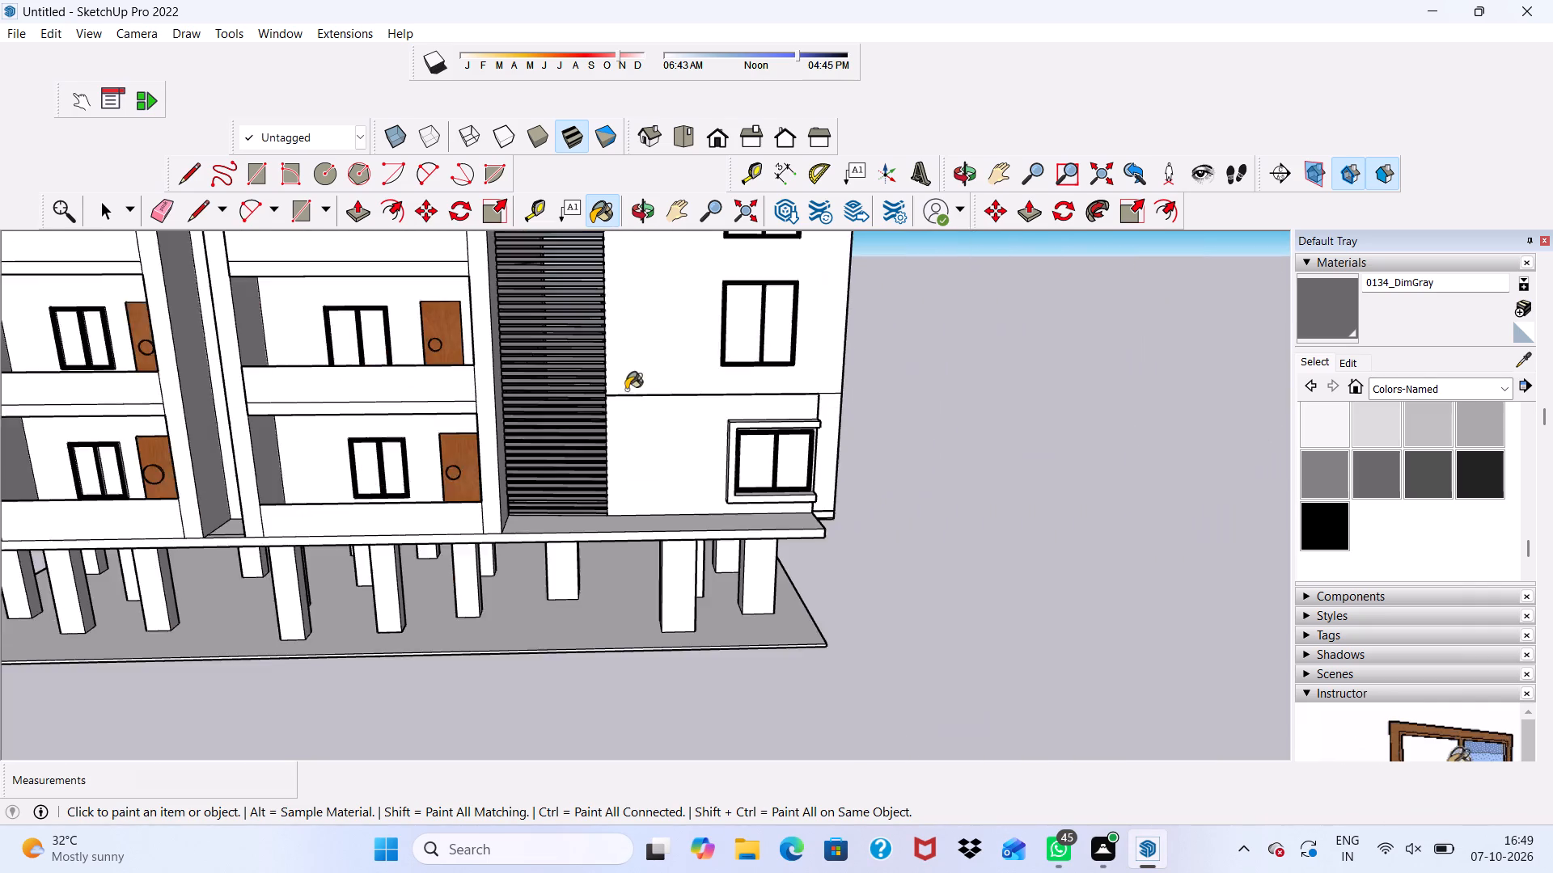
{"action": "scroll", "coordinate": [626, 390], "scroll_direction": "down", "scroll_amount": 11}
{"action": "middle_click_drag", "start_coordinate": [569, 420], "coordinate": [624, 335]}
{"action": "scroll", "coordinate": [647, 343], "scroll_direction": "up", "scroll_amount": 7}
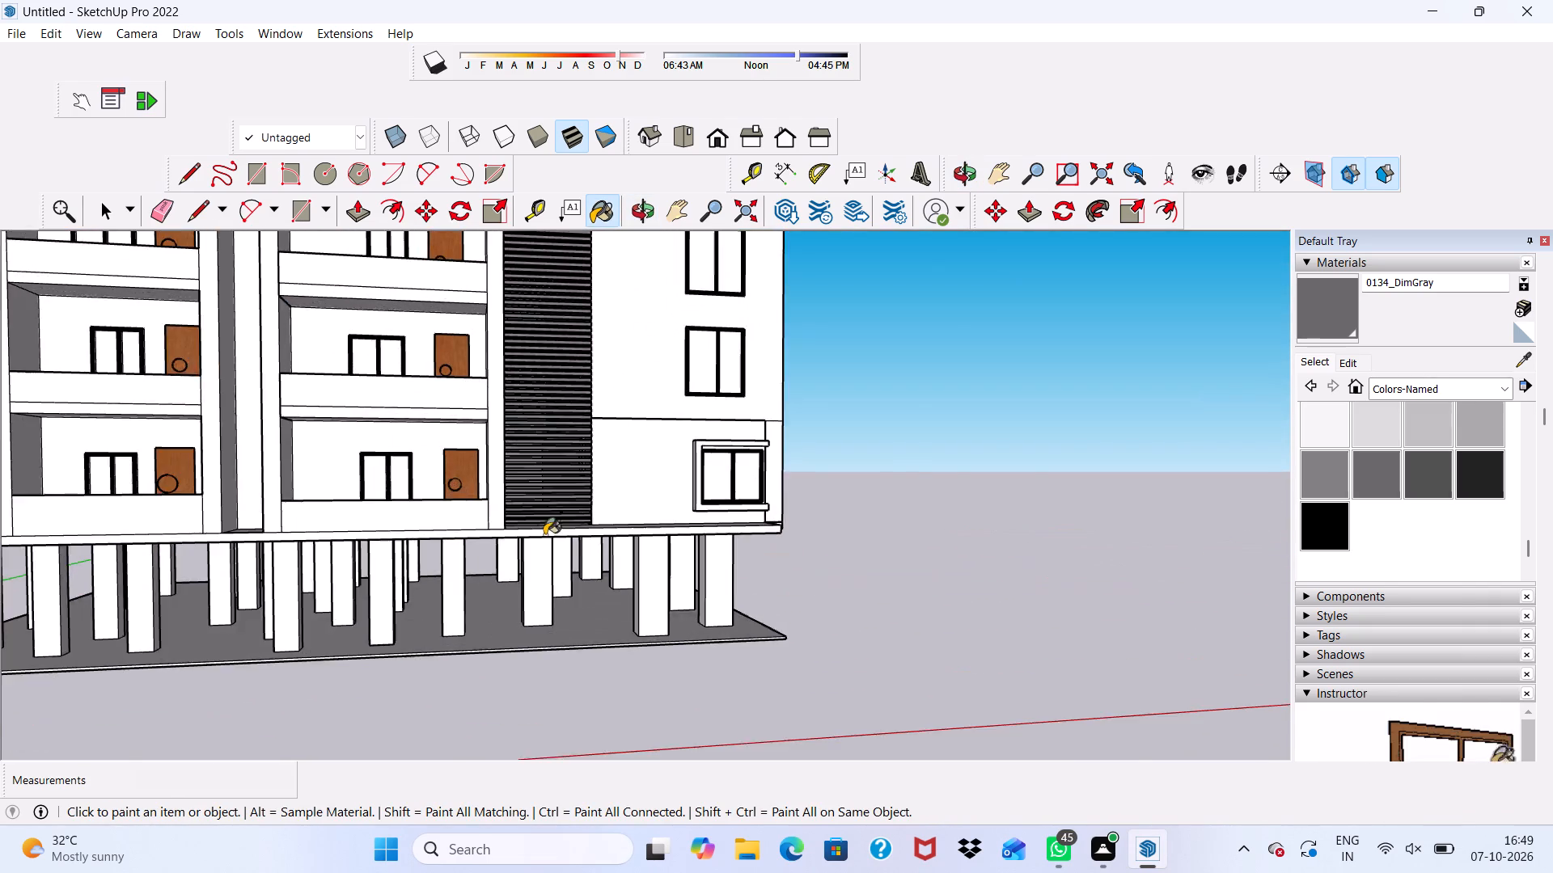
{"action": "scroll", "coordinate": [544, 535], "scroll_direction": "up", "scroll_amount": 8}
{"action": "scroll", "coordinate": [536, 538], "scroll_direction": "down", "scroll_amount": 1}
{"action": "middle_click_drag", "start_coordinate": [536, 538], "coordinate": [561, 587]}
{"action": "scroll", "coordinate": [491, 576], "scroll_direction": "down", "scroll_amount": 2}
{"action": "key", "text": "space"}
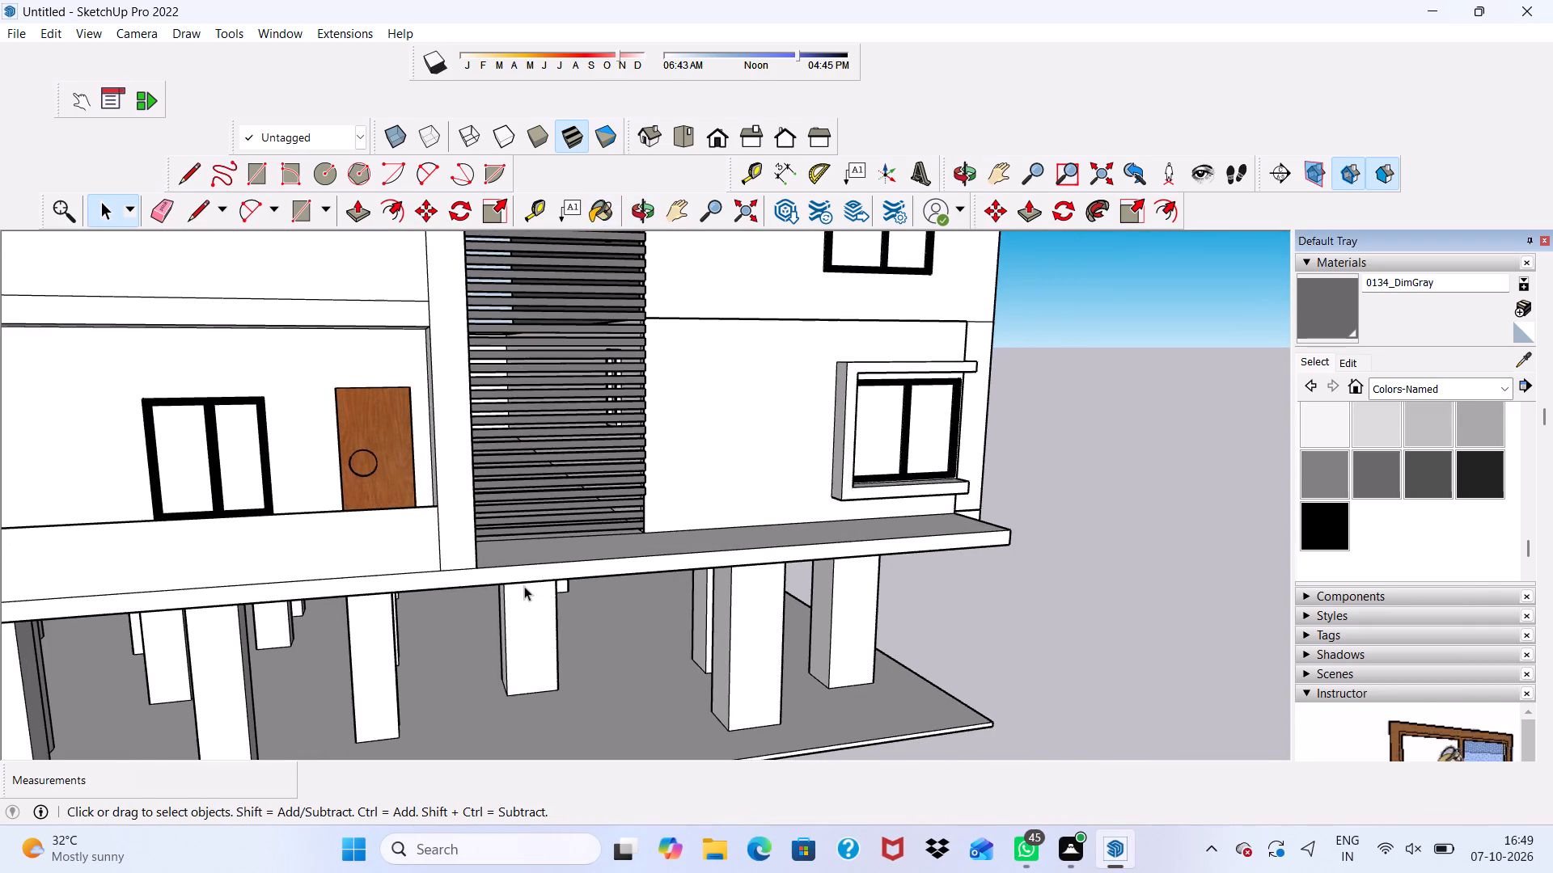
{"action": "scroll", "coordinate": [565, 588], "scroll_direction": "down", "scroll_amount": 16}
{"action": "middle_click_drag", "start_coordinate": [665, 539], "coordinate": [658, 533]}
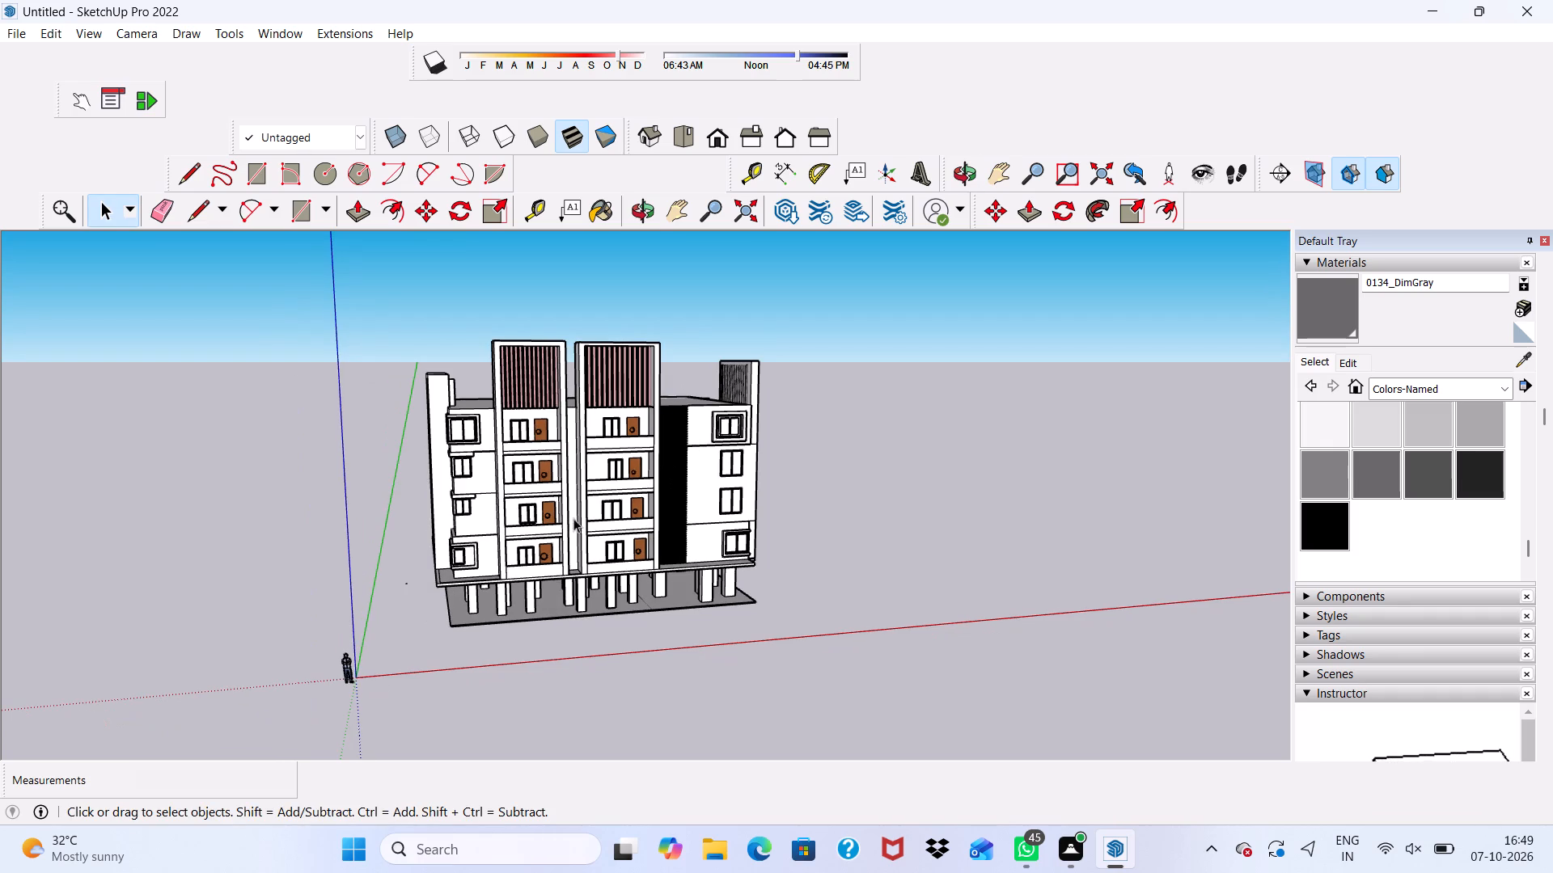
Paint the top-floor balcony parapet beside the louvre panel with Translucent Glass Gray from the Glass and Mirrors collection.
{"action": "scroll", "coordinate": [1552, 378], "scroll_direction": "up", "scroll_amount": 1}
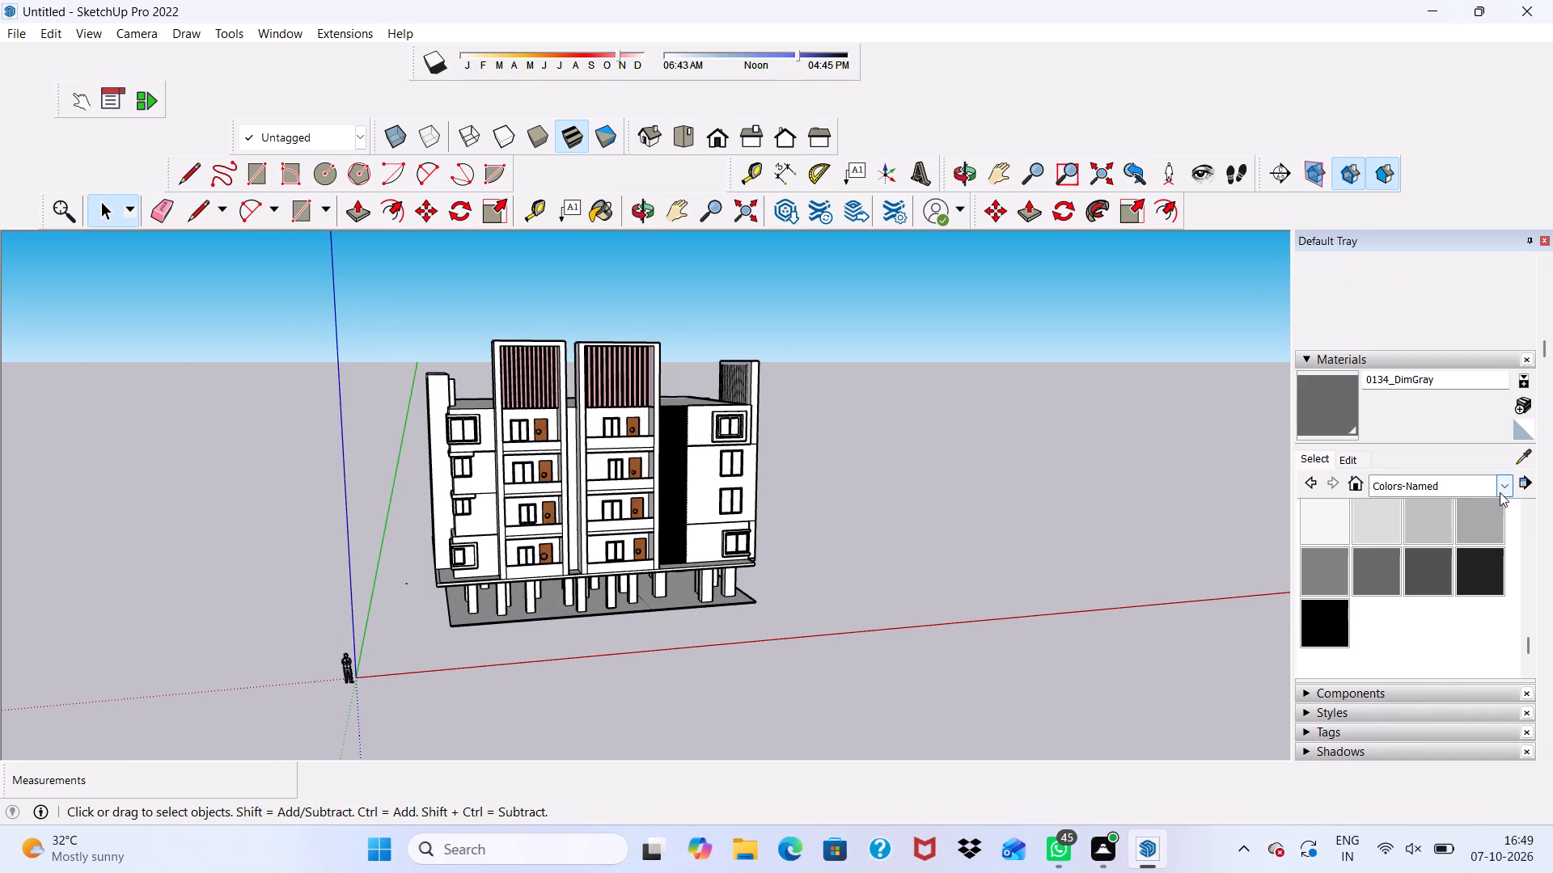
{"action": "left_click", "coordinate": [1500, 492]}
{"action": "left_click", "coordinate": [1438, 587]}
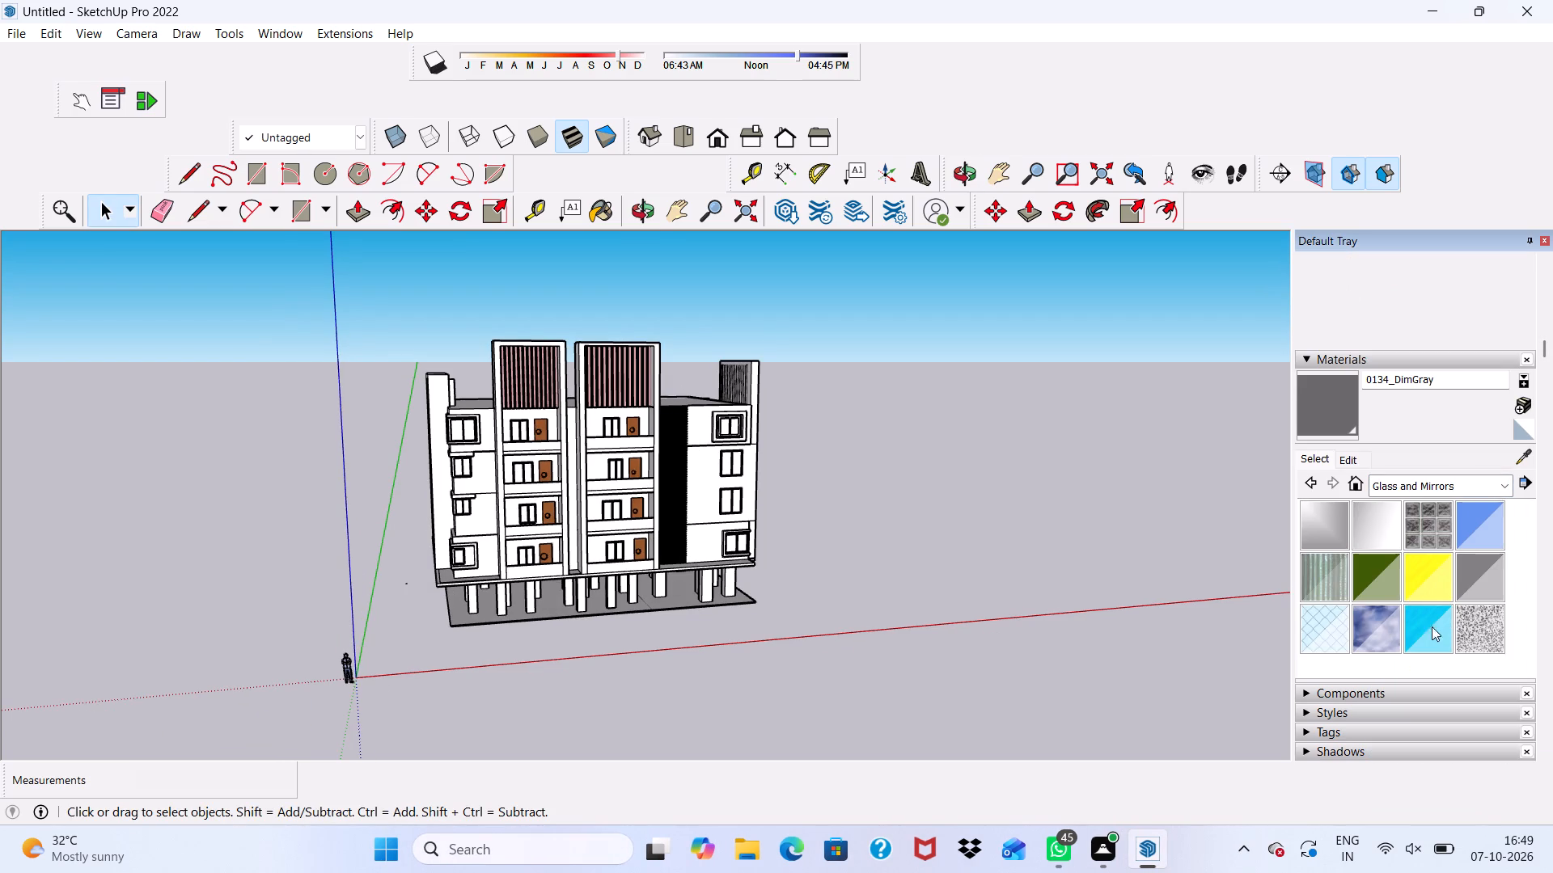
{"action": "left_click", "coordinate": [1488, 585]}
{"action": "scroll", "coordinate": [920, 670], "scroll_direction": "up", "scroll_amount": 3}
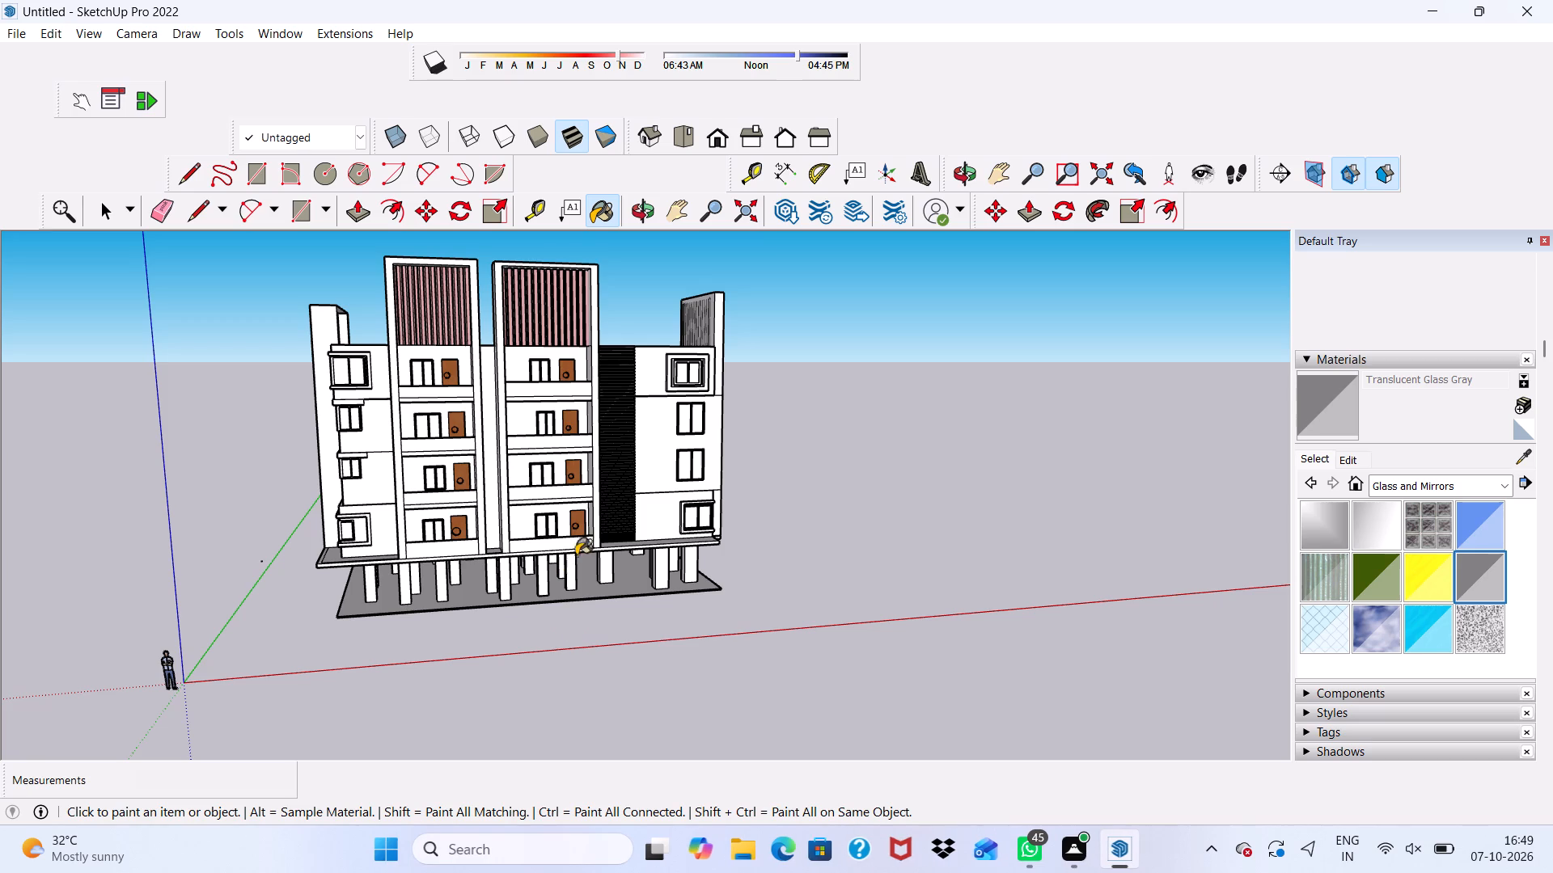
{"action": "left_click", "coordinate": [567, 390]}
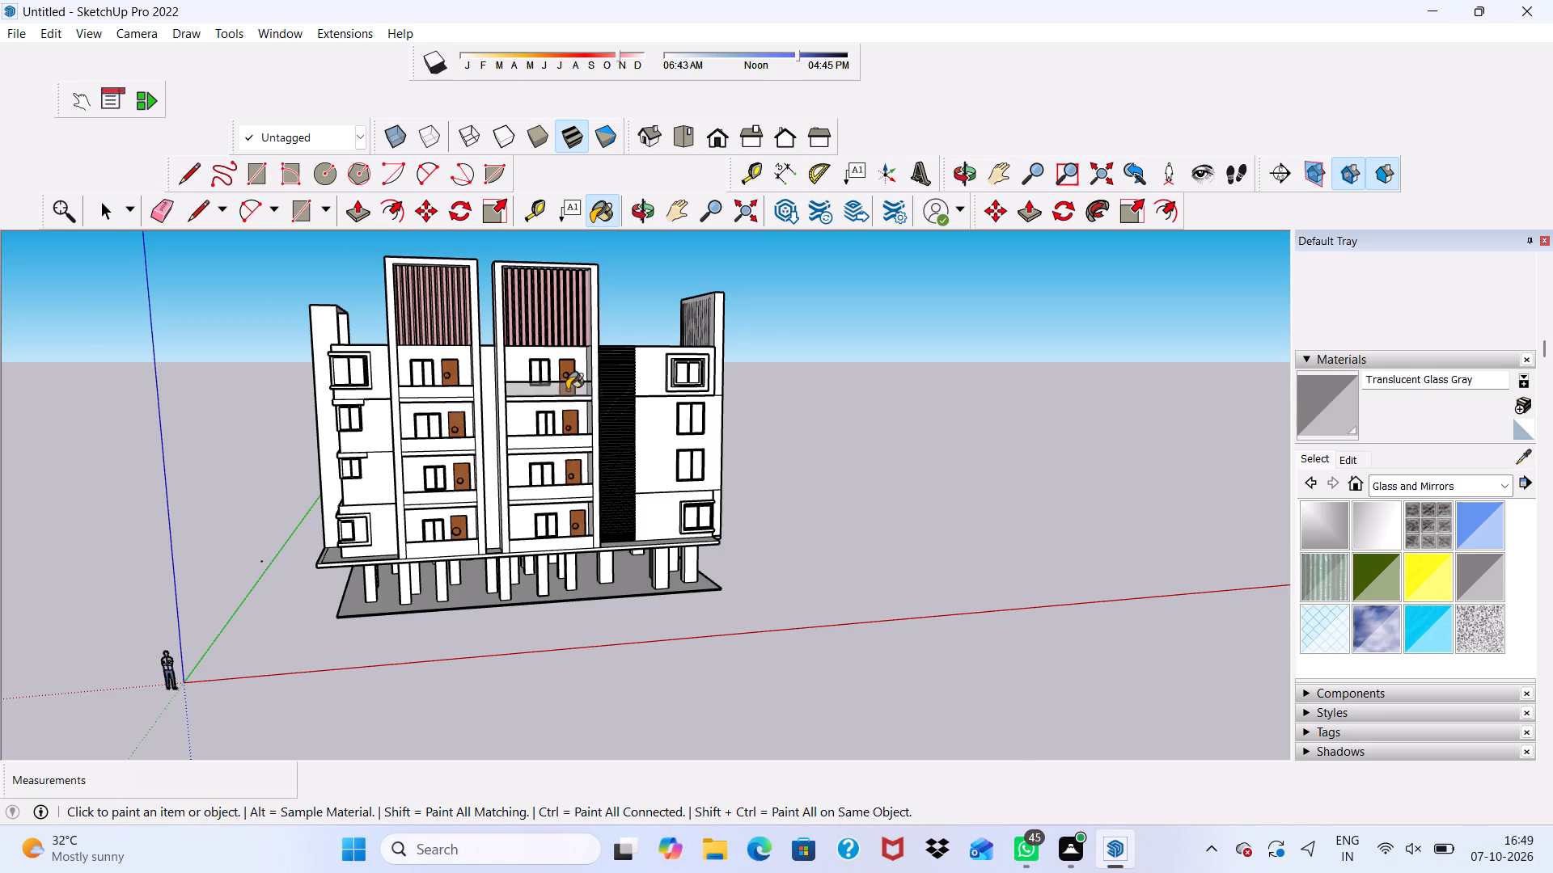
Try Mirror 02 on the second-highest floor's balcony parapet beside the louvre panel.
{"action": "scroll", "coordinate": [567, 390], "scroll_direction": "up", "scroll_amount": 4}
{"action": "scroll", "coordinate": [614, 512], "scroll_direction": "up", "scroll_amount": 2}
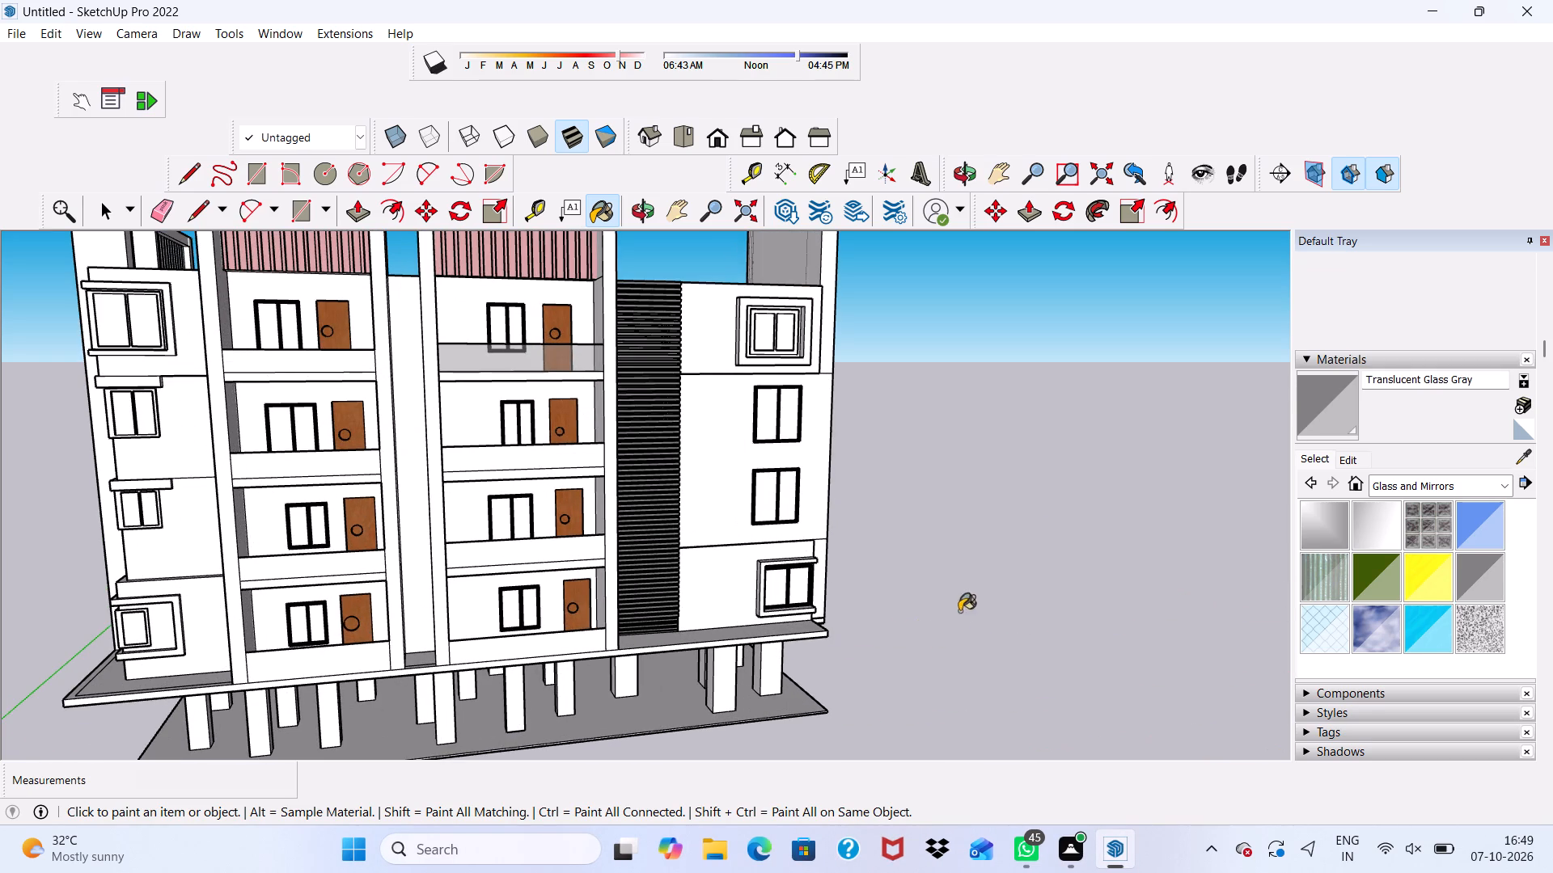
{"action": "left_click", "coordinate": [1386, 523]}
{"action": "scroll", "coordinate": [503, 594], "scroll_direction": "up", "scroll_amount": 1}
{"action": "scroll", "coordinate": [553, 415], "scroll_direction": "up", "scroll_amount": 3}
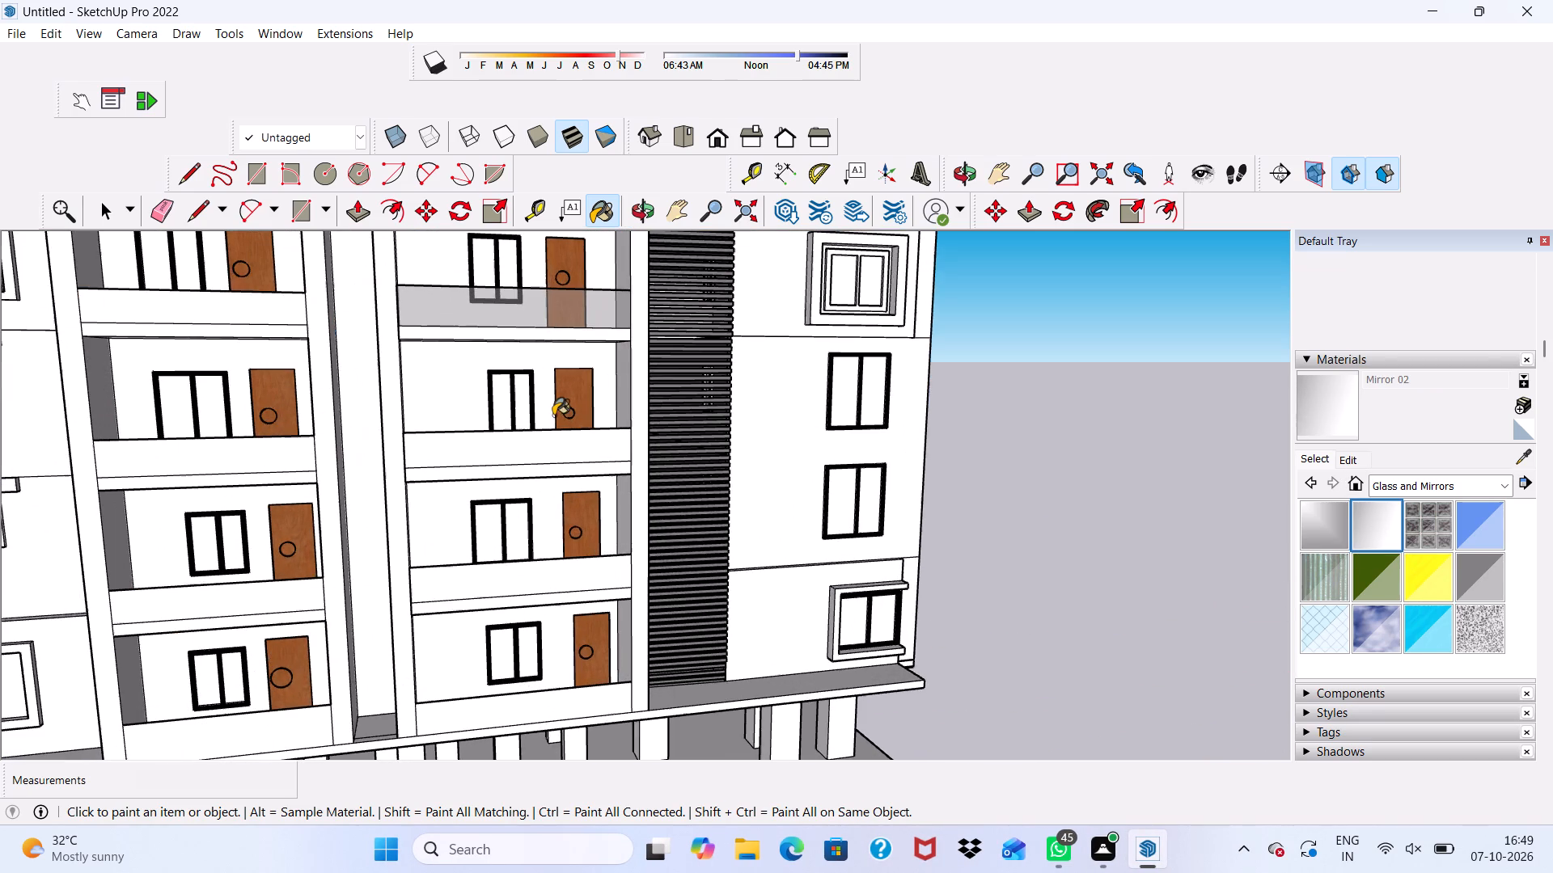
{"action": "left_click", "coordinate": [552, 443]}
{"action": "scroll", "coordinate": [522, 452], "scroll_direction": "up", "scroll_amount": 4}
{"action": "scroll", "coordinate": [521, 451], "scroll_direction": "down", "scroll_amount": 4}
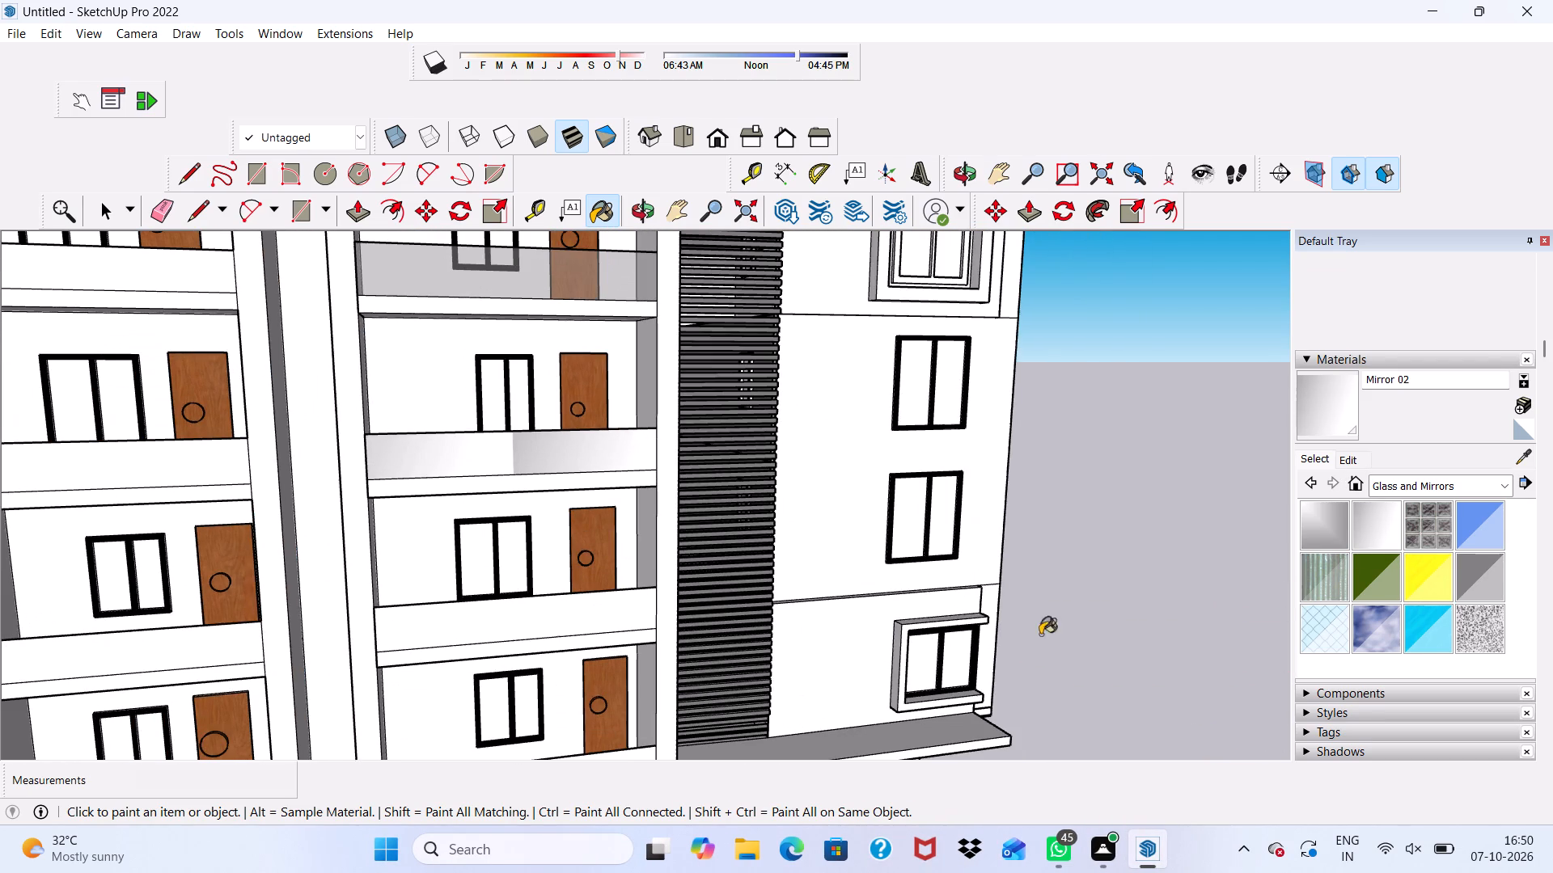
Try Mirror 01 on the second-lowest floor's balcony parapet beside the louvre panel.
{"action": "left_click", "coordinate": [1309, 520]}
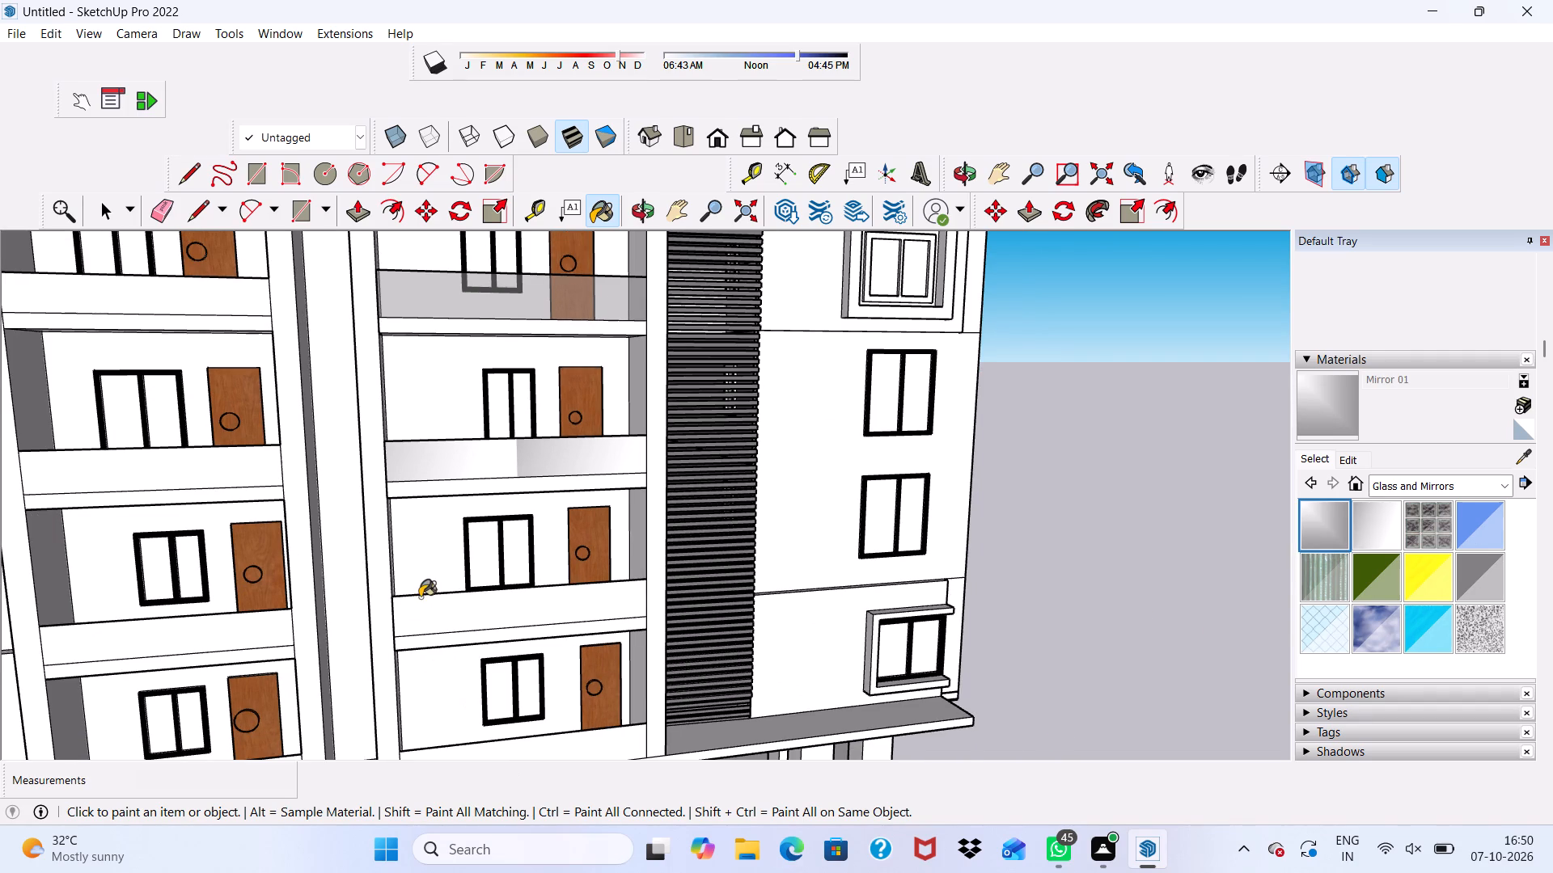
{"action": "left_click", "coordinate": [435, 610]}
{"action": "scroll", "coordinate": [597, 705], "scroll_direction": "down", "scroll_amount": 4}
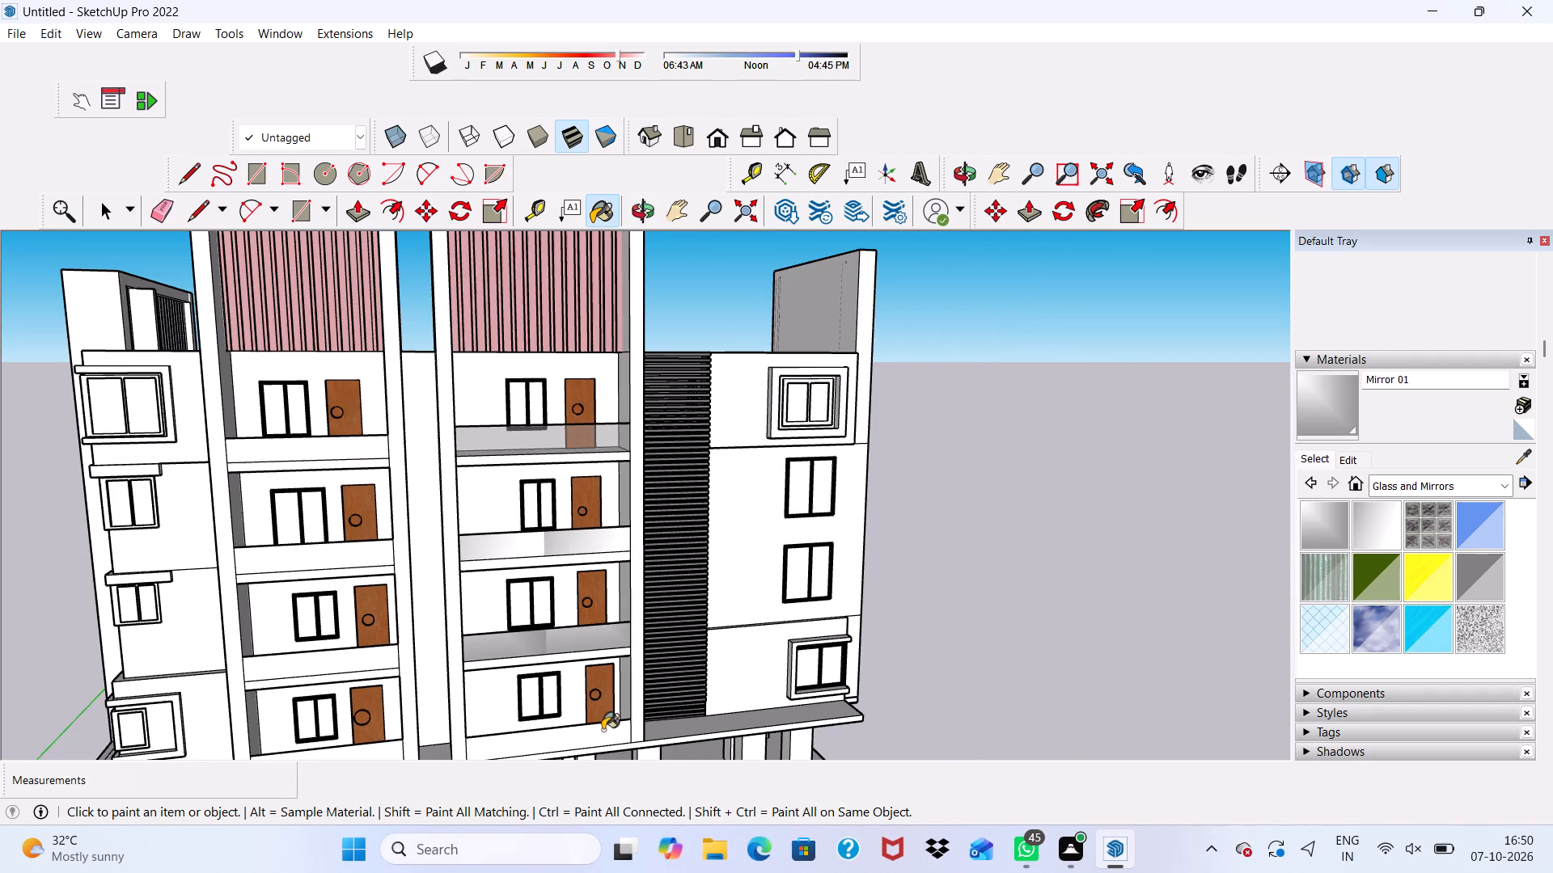
Paint the two mirrored balcony parapets on the middle floors Translucent Glass Gray.
{"action": "left_click", "coordinate": [1465, 569]}
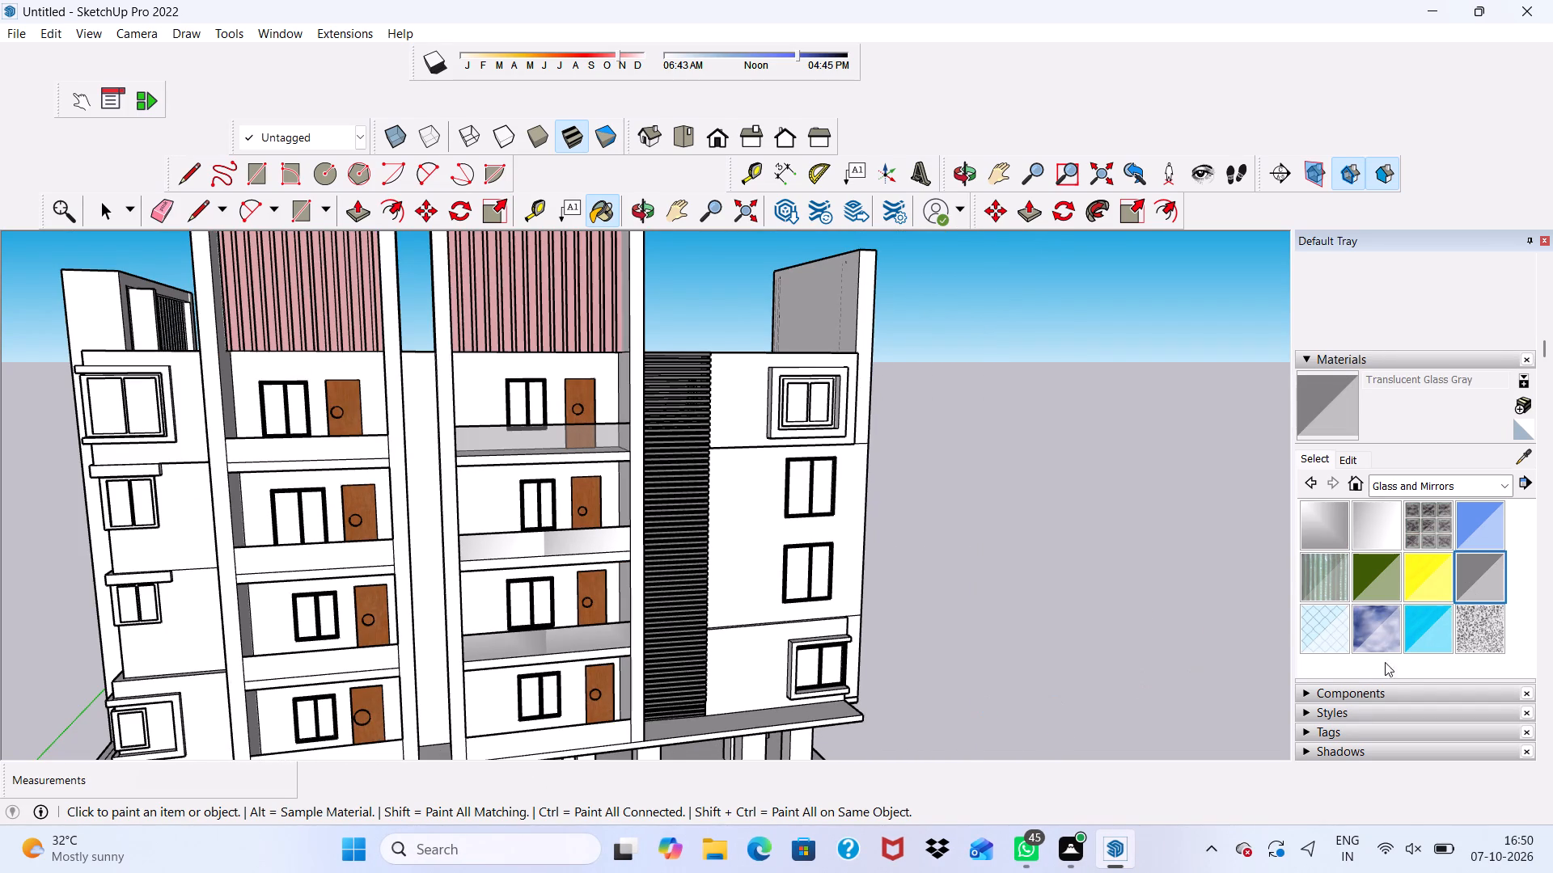
{"action": "scroll", "coordinate": [607, 590], "scroll_direction": "up", "scroll_amount": 3}
{"action": "left_click", "coordinate": [562, 519]}
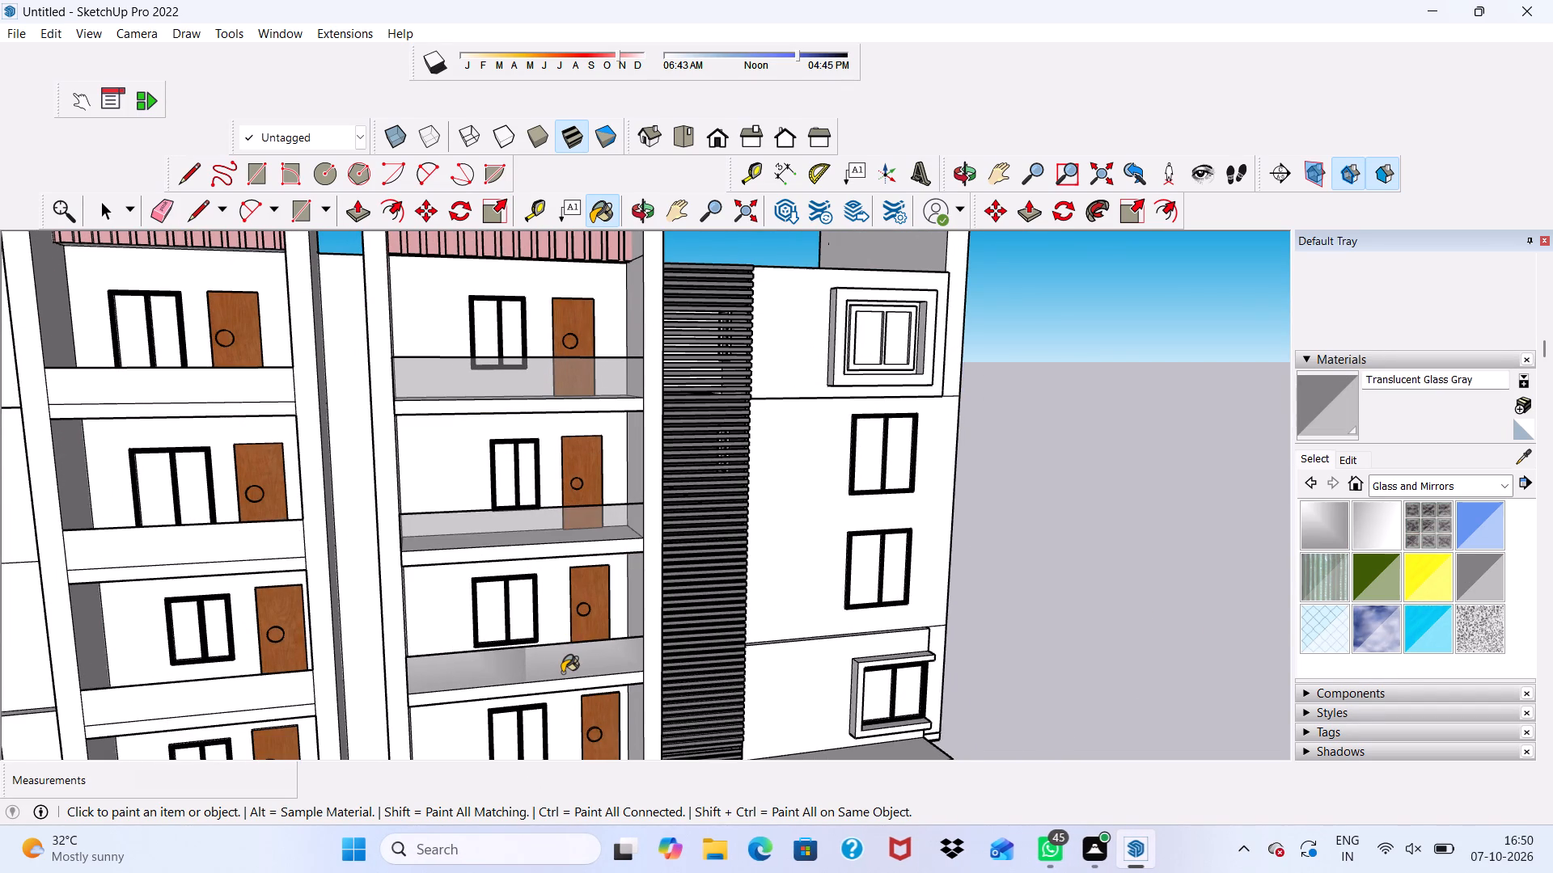
{"action": "left_click", "coordinate": [558, 666]}
{"action": "scroll", "coordinate": [556, 633], "scroll_direction": "down", "scroll_amount": 8}
{"action": "scroll", "coordinate": [586, 694], "scroll_direction": "up", "scroll_amount": 4}
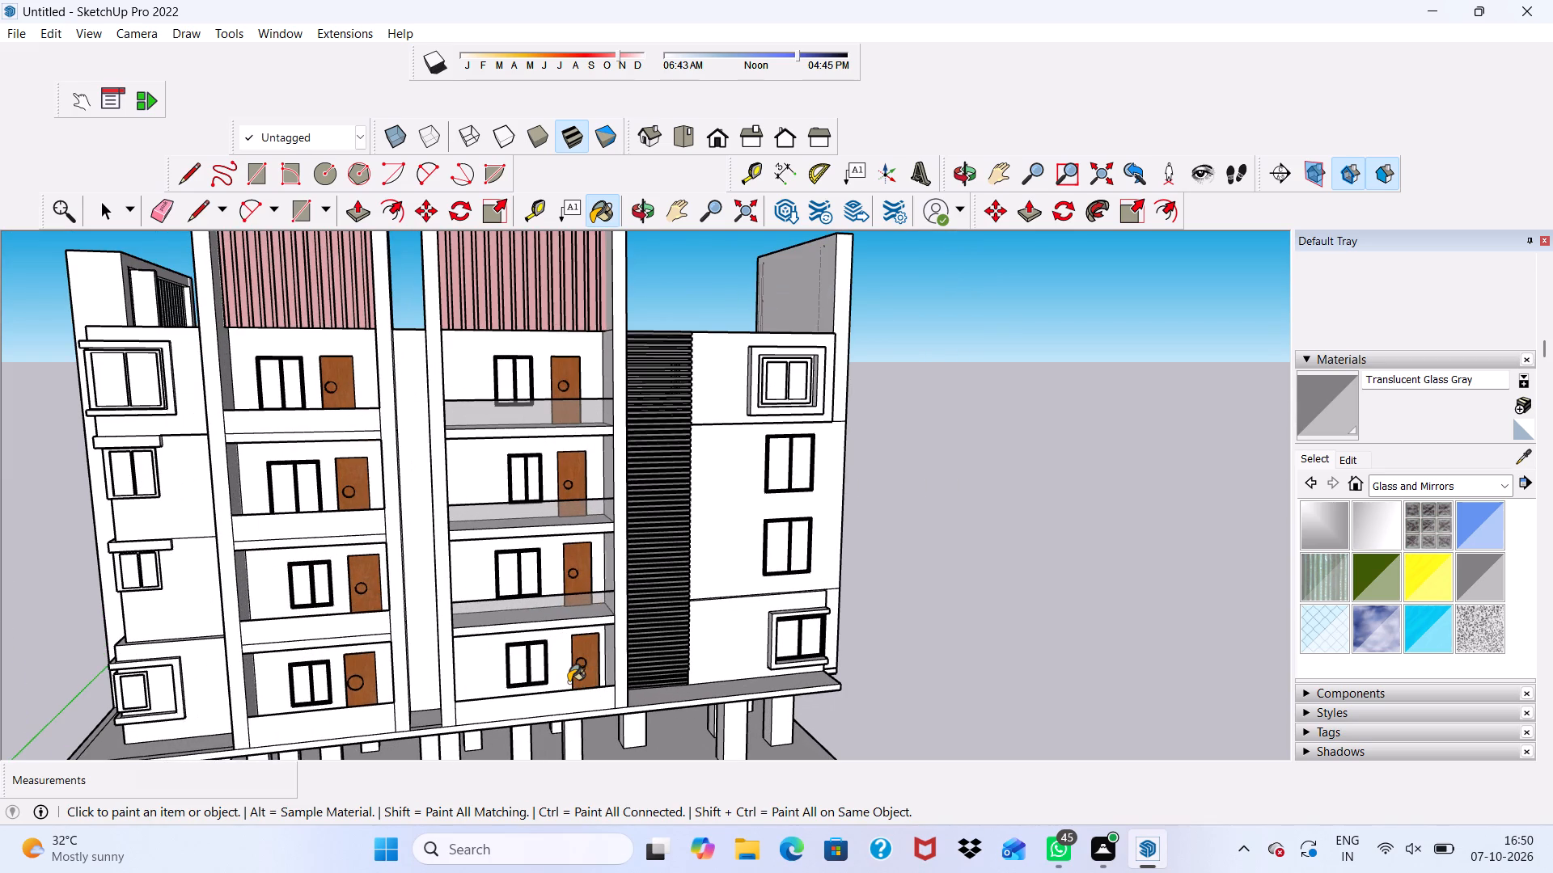
Paint the lowest balcony parapet beside the louvre panel and all four parapets in the adjacent bay with Translucent Glass Gray.
{"action": "left_click", "coordinate": [568, 699]}
{"action": "scroll", "coordinate": [568, 699], "scroll_direction": "down", "scroll_amount": 6}
{"action": "scroll", "coordinate": [405, 500], "scroll_direction": "up", "scroll_amount": 7}
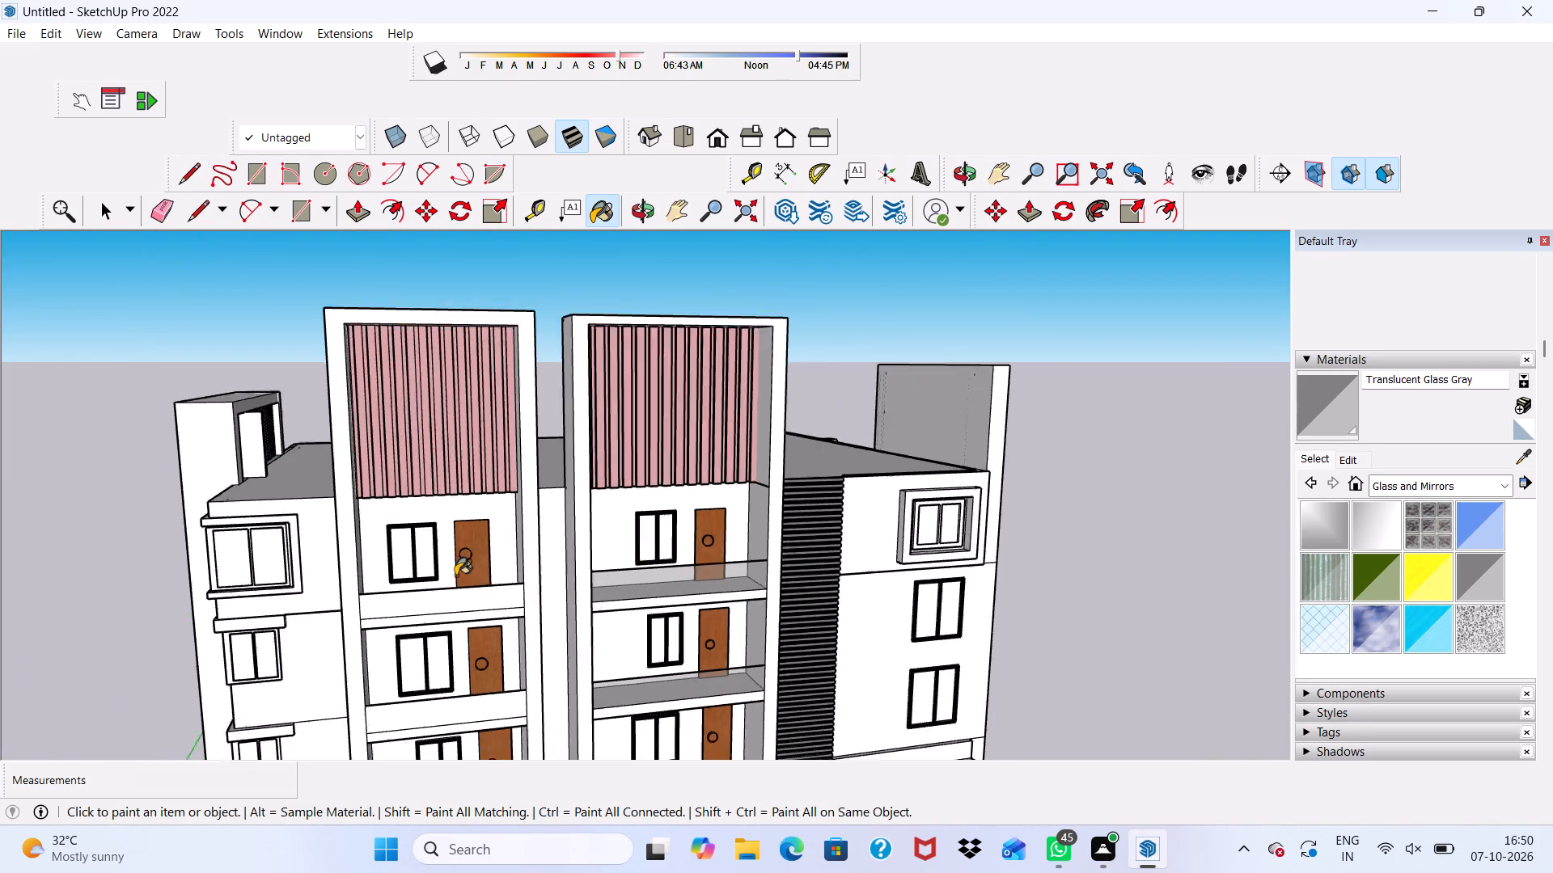
{"action": "scroll", "coordinate": [455, 576], "scroll_direction": "up", "scroll_amount": 1}
{"action": "left_click", "coordinate": [463, 596]}
{"action": "scroll", "coordinate": [463, 596], "scroll_direction": "down", "scroll_amount": 4}
{"action": "scroll", "coordinate": [425, 723], "scroll_direction": "up", "scroll_amount": 5}
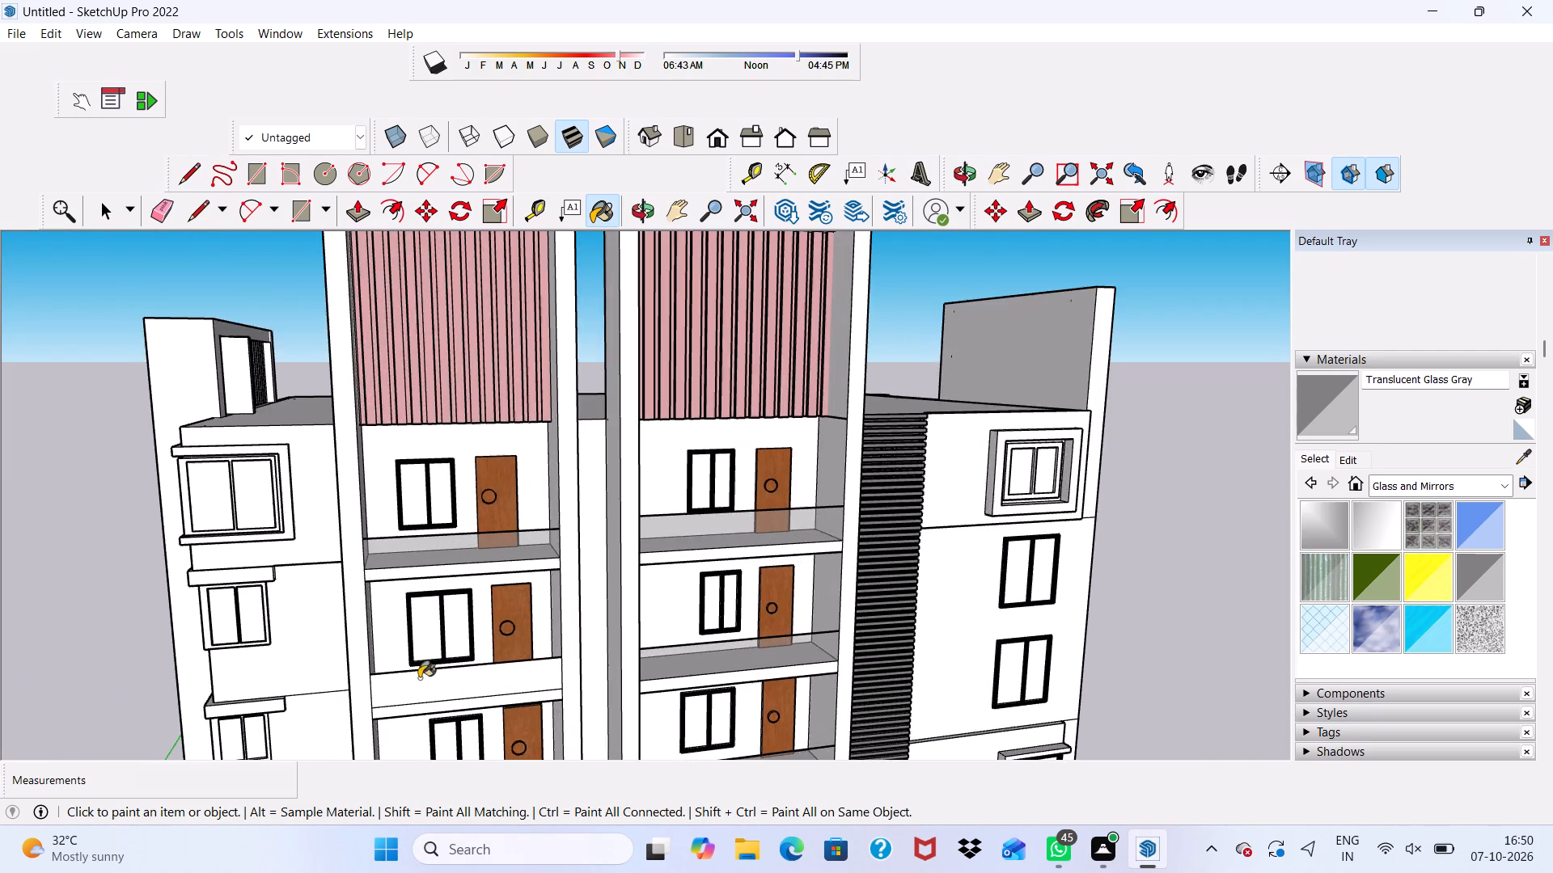
{"action": "left_click", "coordinate": [419, 678]}
{"action": "scroll", "coordinate": [419, 677], "scroll_direction": "down", "scroll_amount": 11}
{"action": "scroll", "coordinate": [480, 699], "scroll_direction": "up", "scroll_amount": 3}
{"action": "left_click", "coordinate": [478, 705]}
{"action": "scroll", "coordinate": [466, 691], "scroll_direction": "down", "scroll_amount": 4}
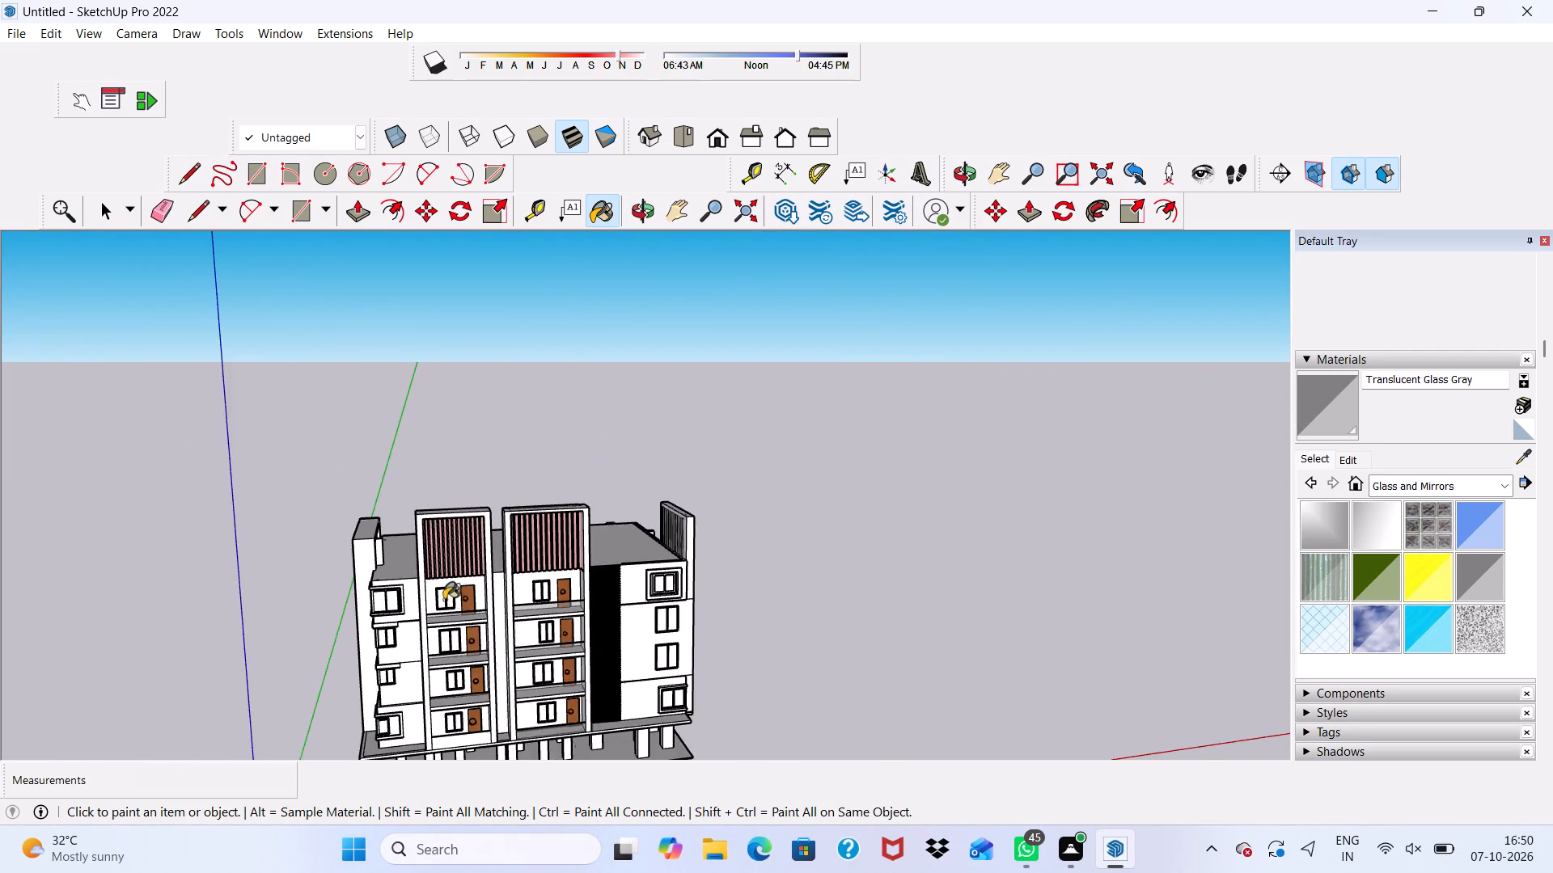
{"action": "scroll", "coordinate": [444, 600], "scroll_direction": "down", "scroll_amount": 4}
{"action": "scroll", "coordinate": [451, 716], "scroll_direction": "up", "scroll_amount": 7}
{"action": "left_click", "coordinate": [451, 698]}
Paint the upper three balcony parapets below the rooftop screen on the side facade with Translucent Glass Gray.
{"action": "scroll", "coordinate": [451, 698], "scroll_direction": "down", "scroll_amount": 8}
{"action": "middle_click_drag", "start_coordinate": [535, 658], "coordinate": [142, 628]}
{"action": "scroll", "coordinate": [801, 607], "scroll_direction": "up", "scroll_amount": 13}
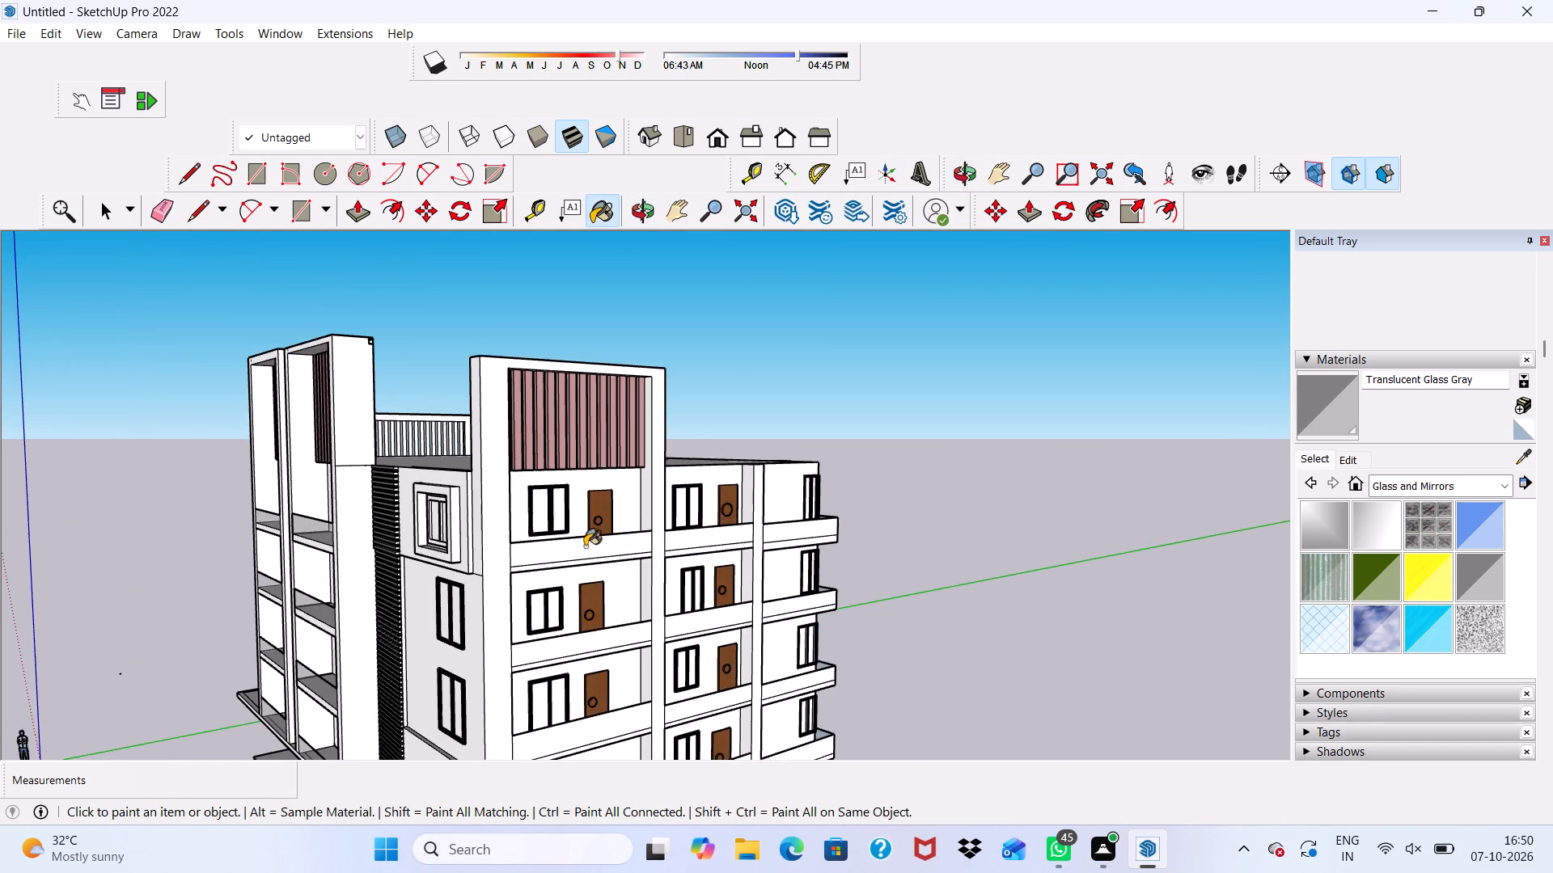
{"action": "left_click", "coordinate": [585, 546]}
{"action": "left_click", "coordinate": [599, 644]}
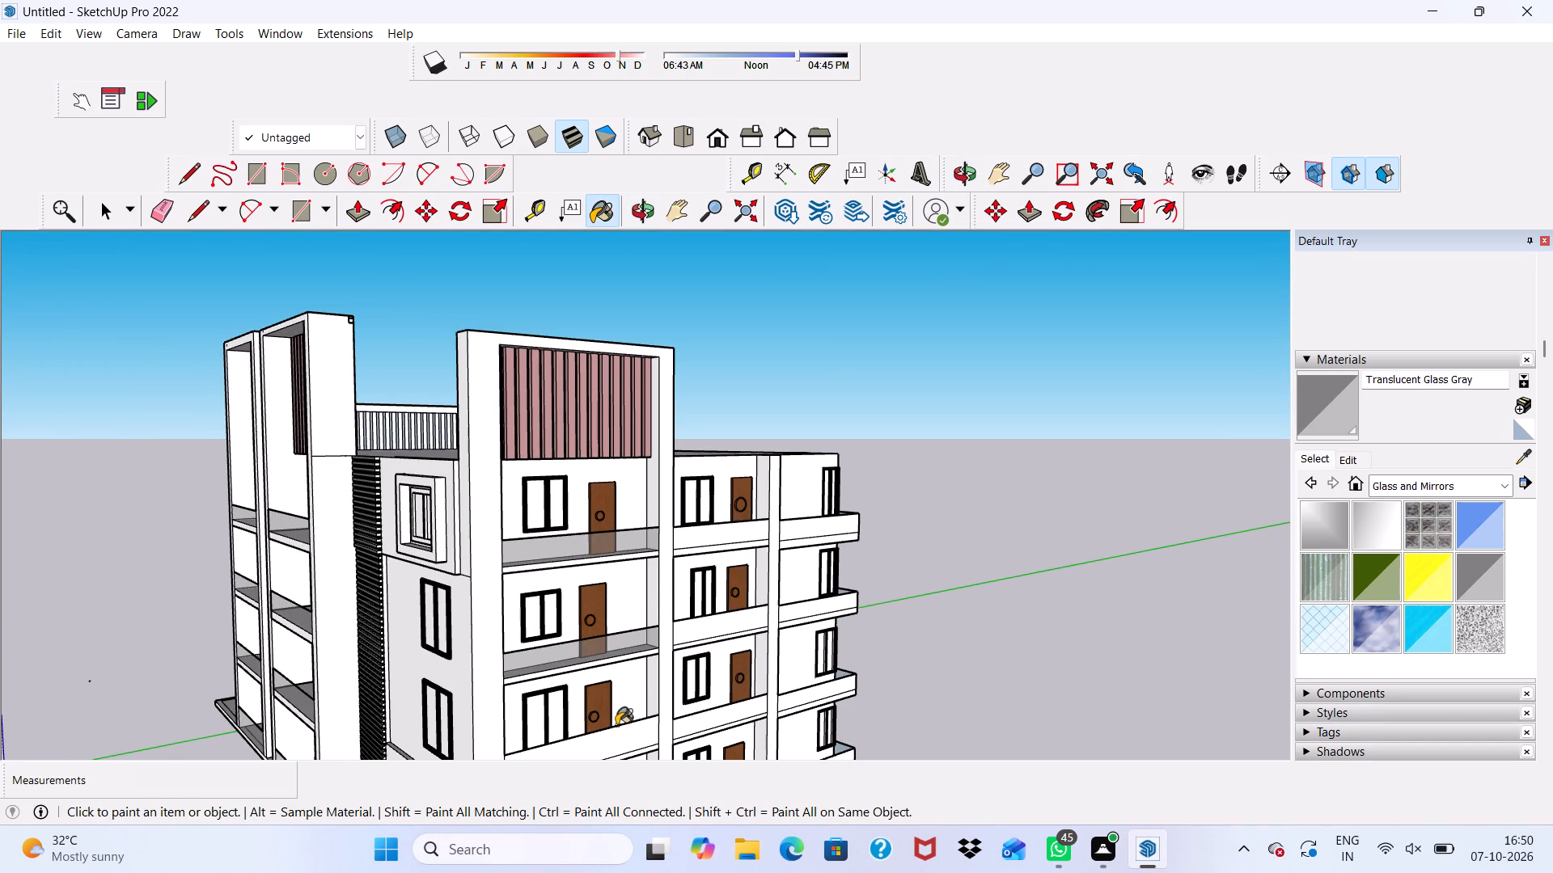
{"action": "left_click", "coordinate": [617, 731]}
Paint the side facade's four middle-bay balcony parapets and the lowest parapet below the rooftop screen with Translucent Glass Gray.
{"action": "left_click", "coordinate": [723, 527]}
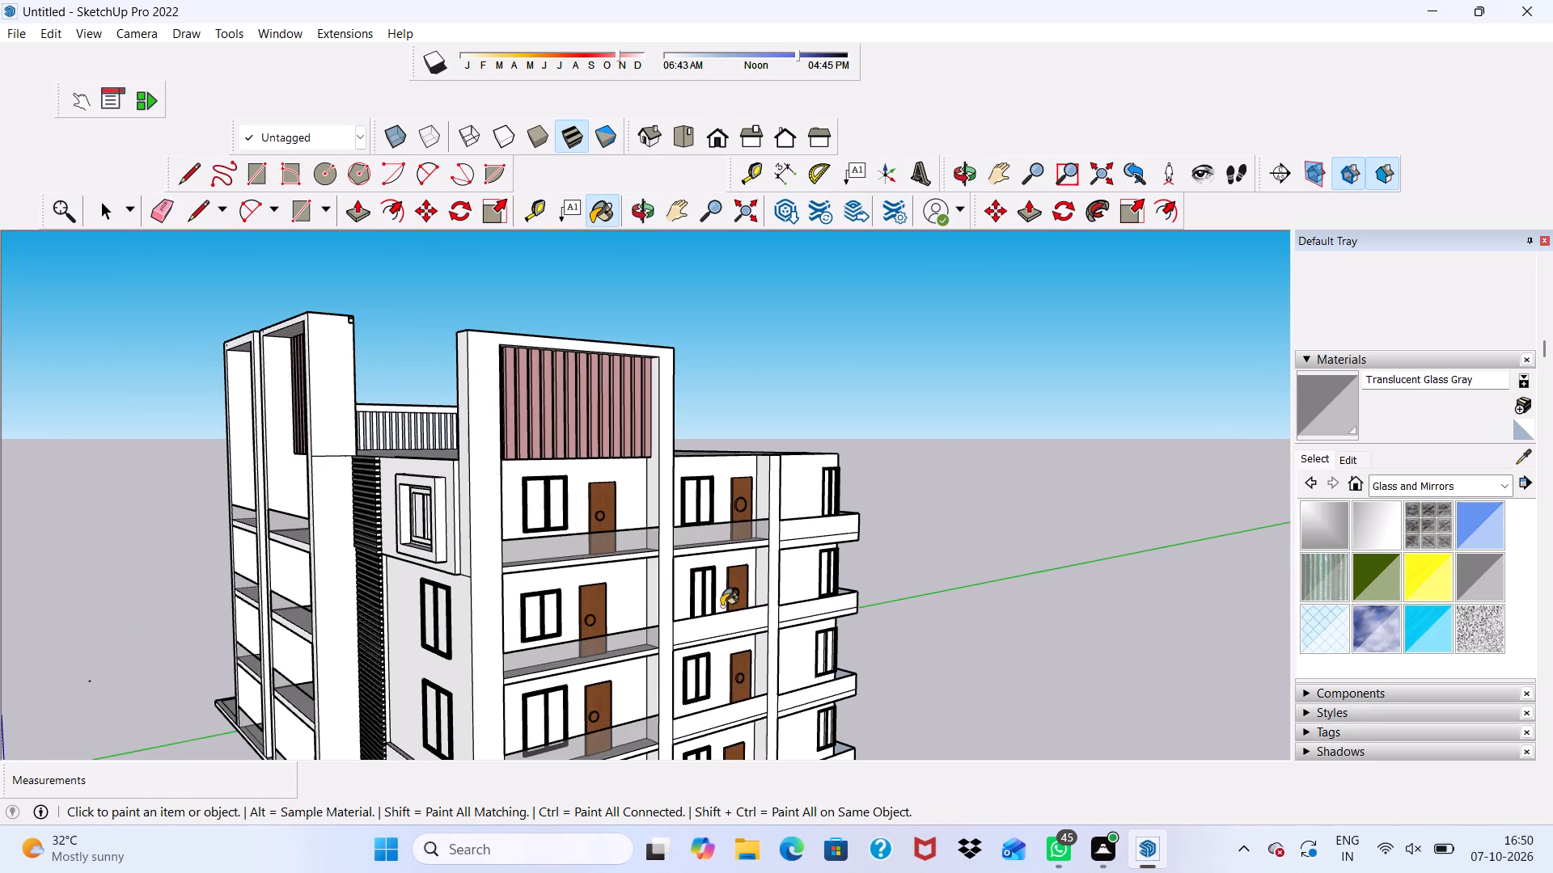
{"action": "left_click", "coordinate": [718, 623]}
{"action": "scroll", "coordinate": [718, 623], "scroll_direction": "down", "scroll_amount": 6}
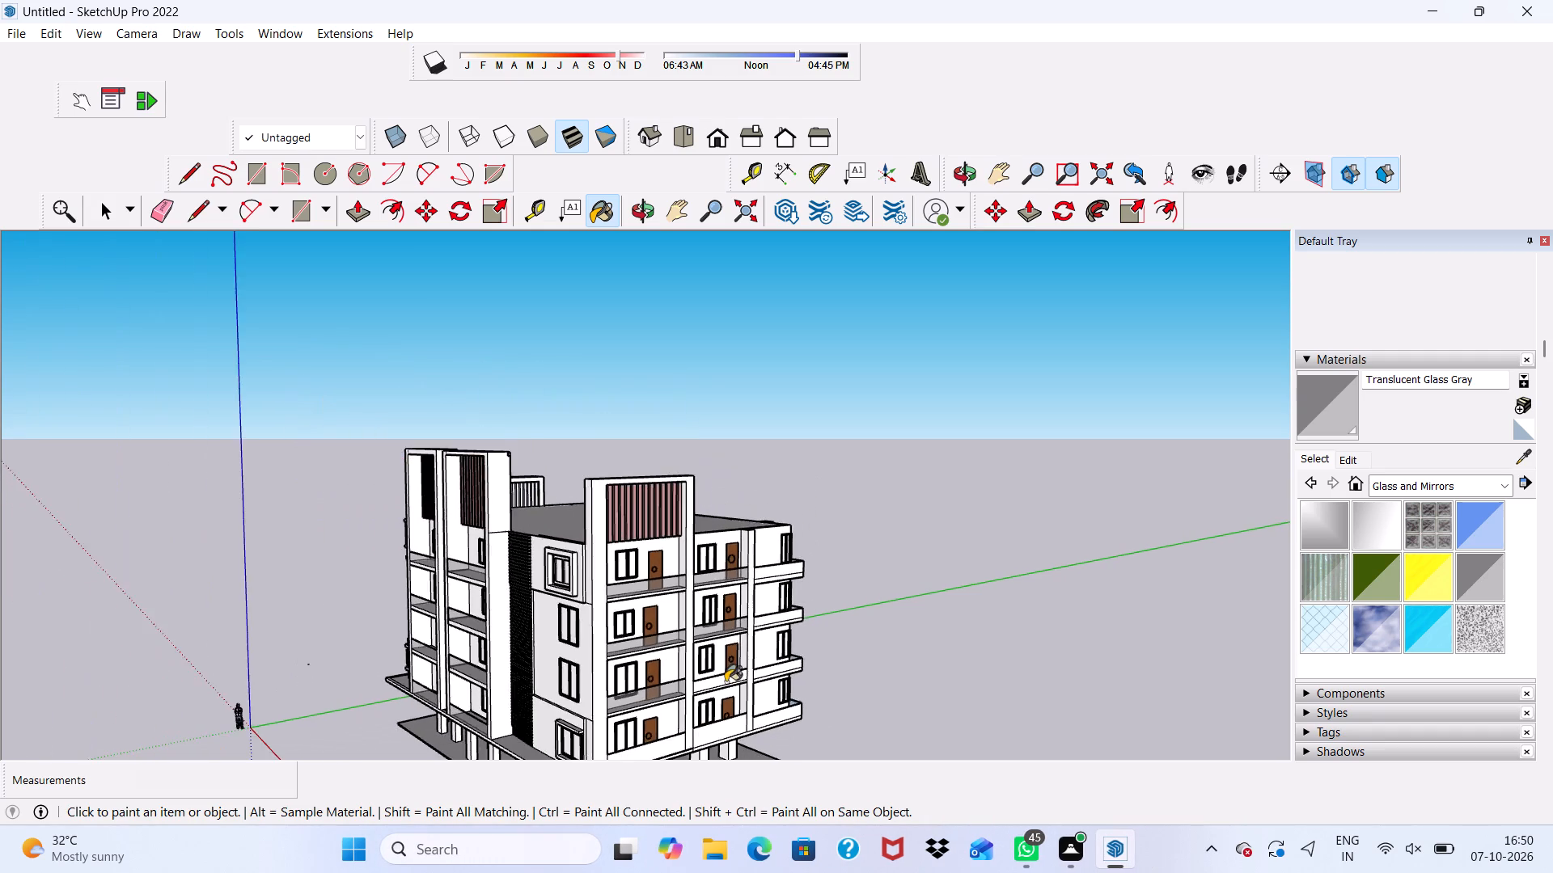
{"action": "scroll", "coordinate": [726, 682], "scroll_direction": "up", "scroll_amount": 8}
{"action": "left_click", "coordinate": [717, 674]}
{"action": "scroll", "coordinate": [717, 674], "scroll_direction": "down", "scroll_amount": 8}
{"action": "scroll", "coordinate": [726, 726], "scroll_direction": "up", "scroll_amount": 2}
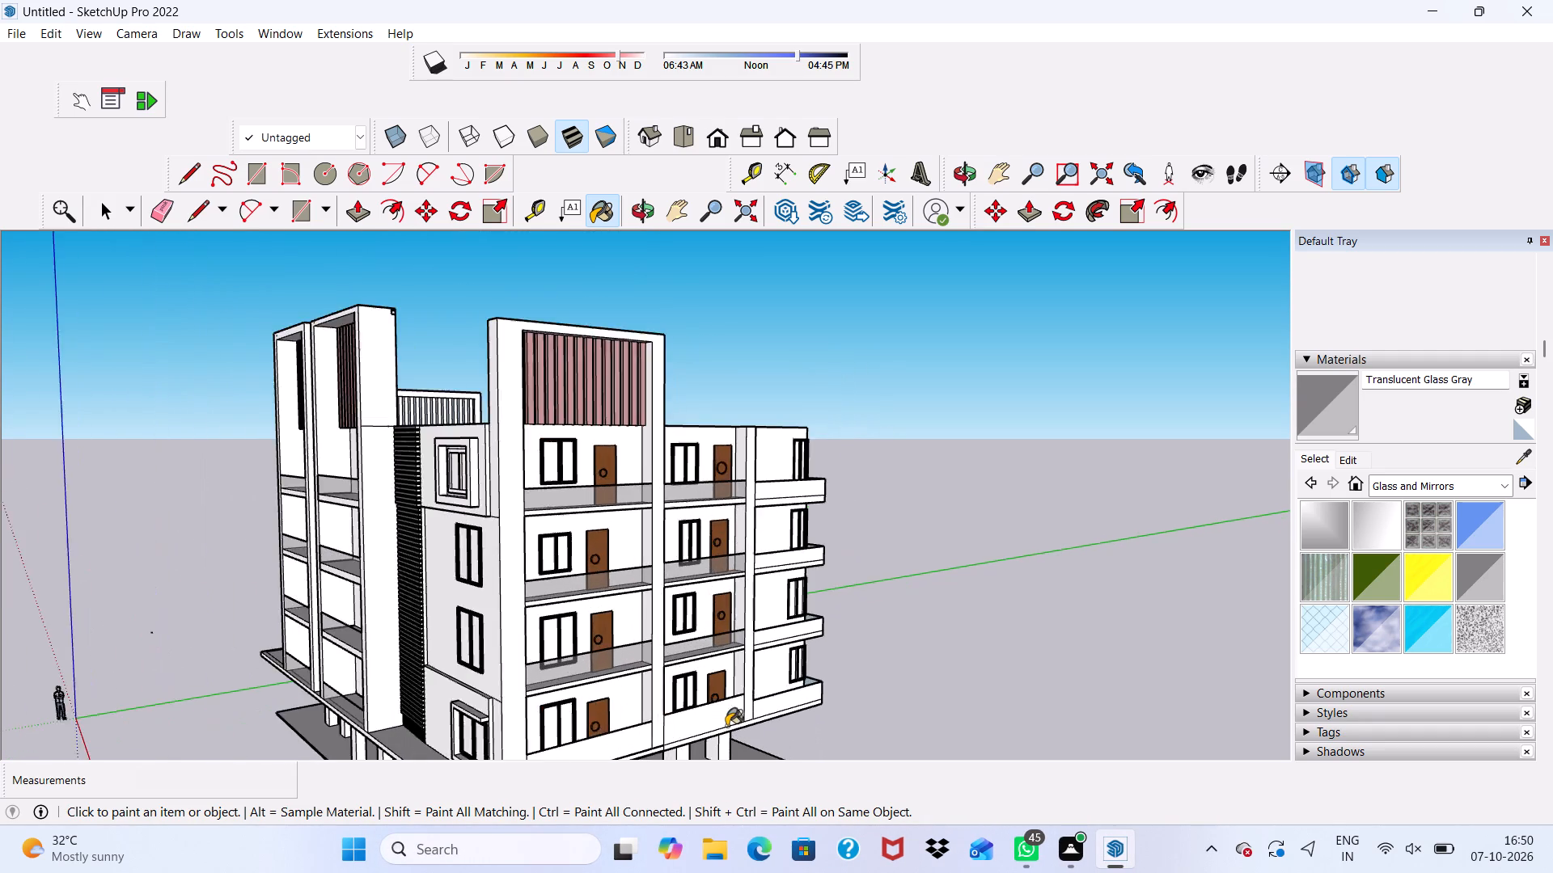
{"action": "scroll", "coordinate": [726, 726], "scroll_direction": "up", "scroll_amount": 3}
{"action": "left_click", "coordinate": [720, 715]}
{"action": "scroll", "coordinate": [704, 719], "scroll_direction": "down", "scroll_amount": 3}
{"action": "left_click", "coordinate": [603, 740]}
Paint the four balcony parapets in the side facade's end bay with Translucent Glass Gray.
{"action": "scroll", "coordinate": [603, 740], "scroll_direction": "down", "scroll_amount": 4}
{"action": "scroll", "coordinate": [679, 658], "scroll_direction": "down", "scroll_amount": 1}
{"action": "middle_click_drag", "start_coordinate": [679, 658], "coordinate": [413, 654]}
{"action": "scroll", "coordinate": [597, 563], "scroll_direction": "up", "scroll_amount": 4}
{"action": "left_click", "coordinate": [728, 585]}
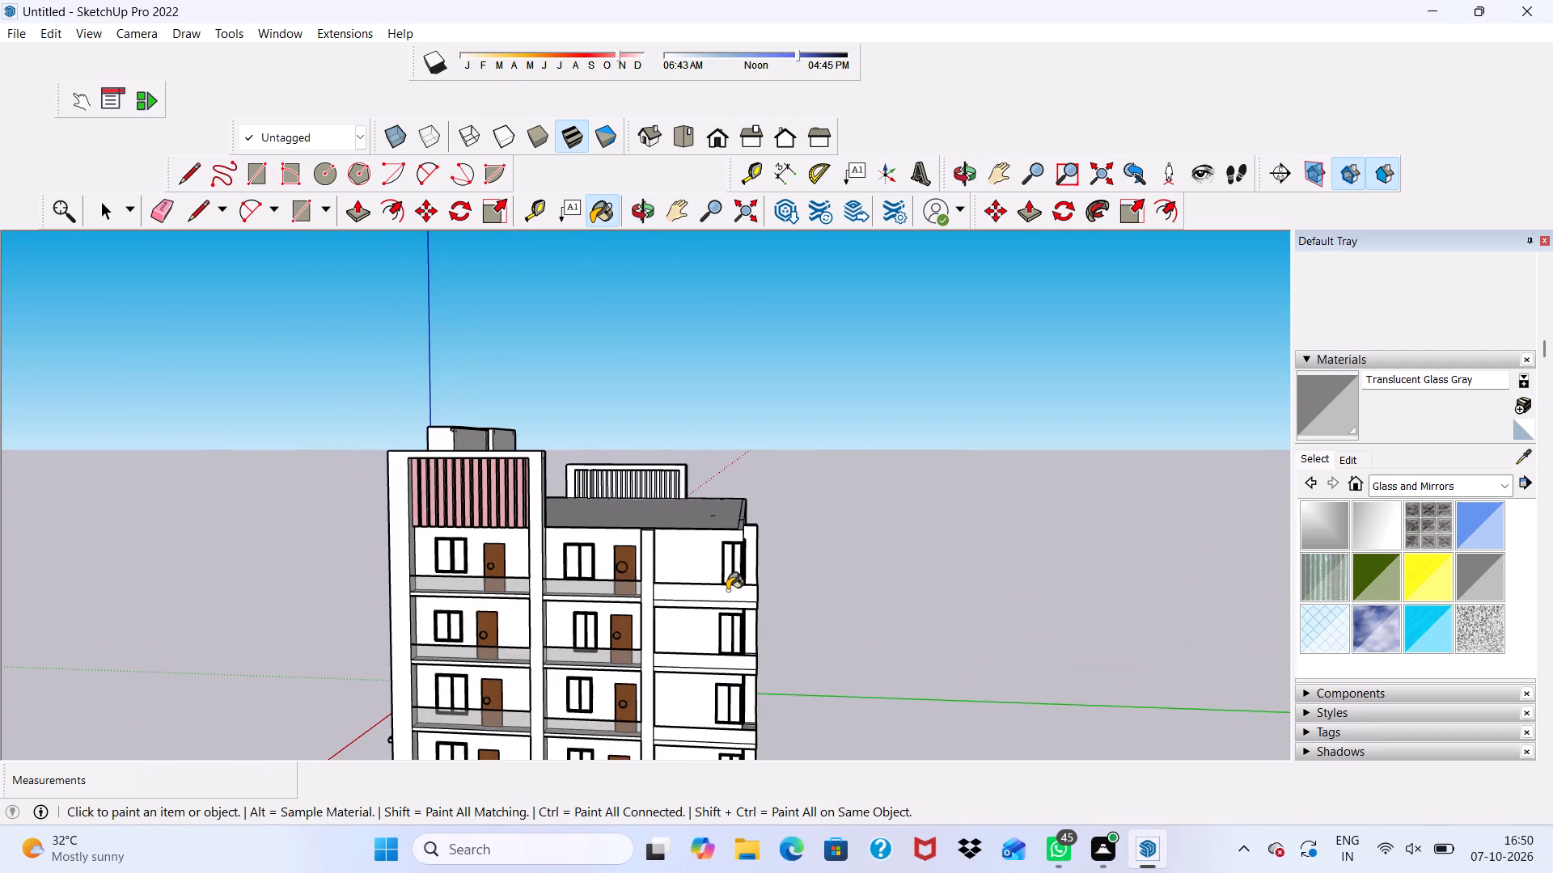
{"action": "left_click", "coordinate": [727, 590]}
{"action": "scroll", "coordinate": [727, 628], "scroll_direction": "up", "scroll_amount": 3}
{"action": "left_click", "coordinate": [709, 668]}
{"action": "scroll", "coordinate": [684, 582], "scroll_direction": "down", "scroll_amount": 6}
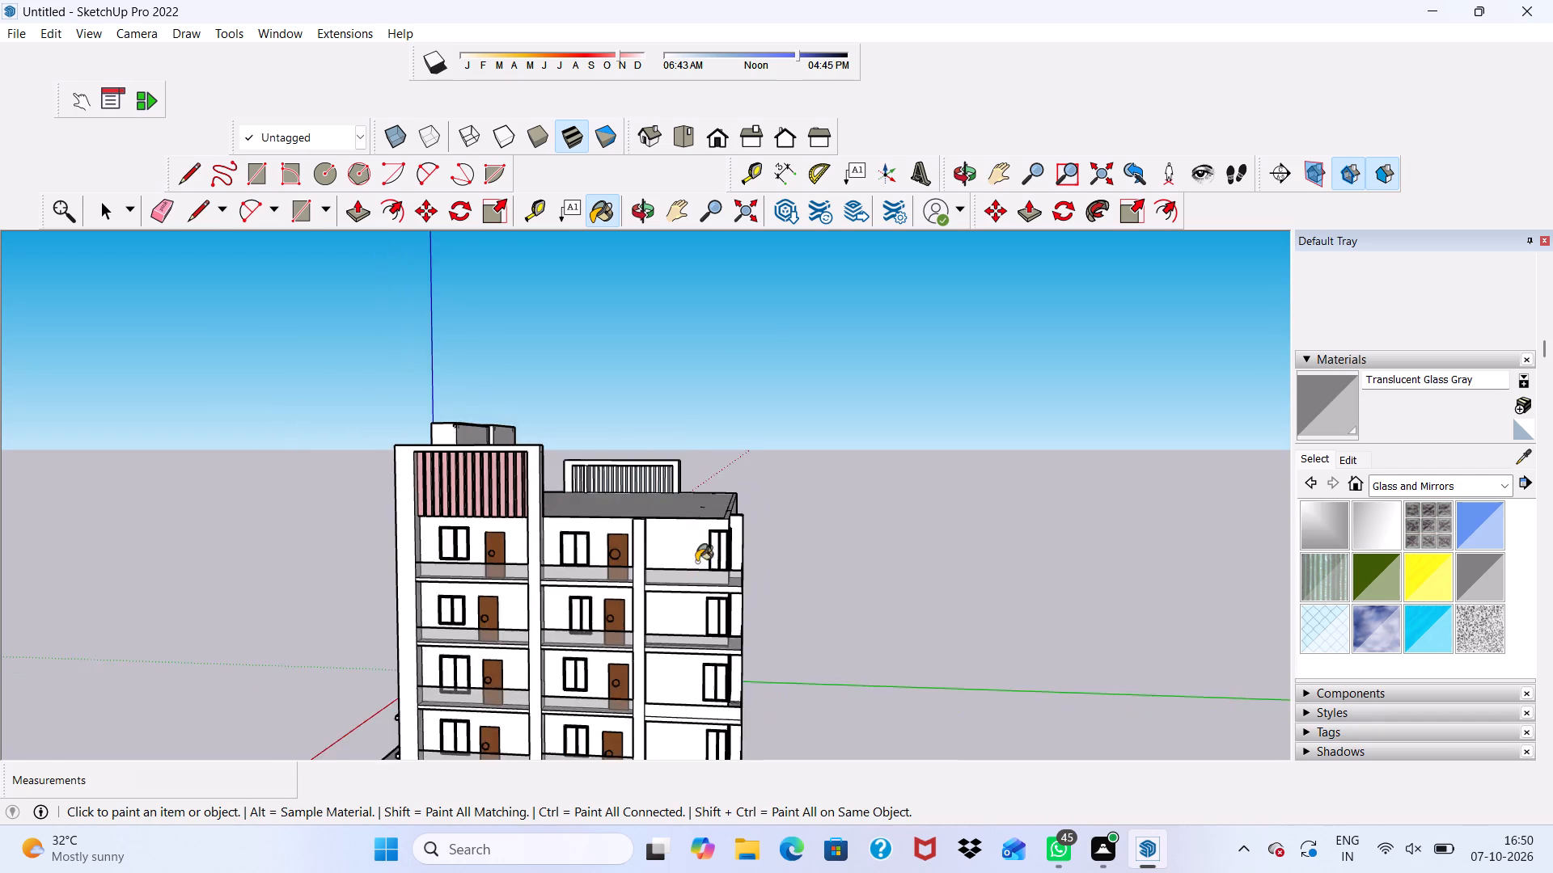
{"action": "scroll", "coordinate": [706, 660], "scroll_direction": "up", "scroll_amount": 6}
{"action": "left_click", "coordinate": [683, 678]}
{"action": "scroll", "coordinate": [680, 654], "scroll_direction": "down", "scroll_amount": 5}
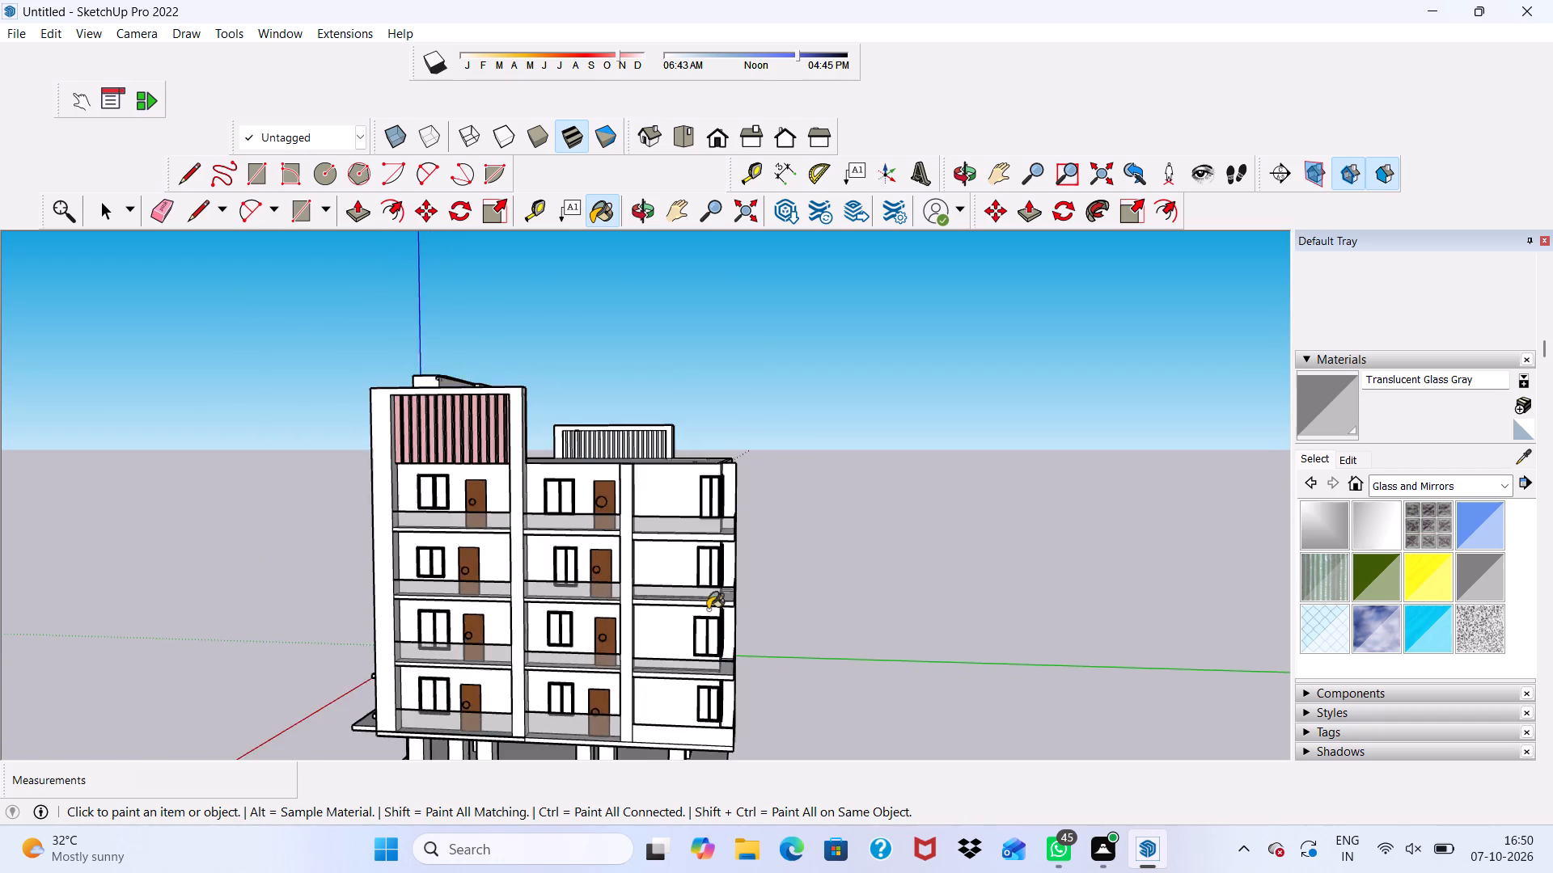
{"action": "scroll", "coordinate": [708, 609], "scroll_direction": "down", "scroll_amount": 2}
{"action": "scroll", "coordinate": [671, 718], "scroll_direction": "up", "scroll_amount": 7}
{"action": "left_click", "coordinate": [669, 695]}
Examine the building from all around, checking the balcony parapets on each facade and the blank rear wall.
{"action": "scroll", "coordinate": [669, 695], "scroll_direction": "down", "scroll_amount": 6}
{"action": "middle_click_drag", "start_coordinate": [669, 695], "coordinate": [669, 571]}
{"action": "key", "text": "space"}
{"action": "scroll", "coordinate": [671, 571], "scroll_direction": "up", "scroll_amount": 1}
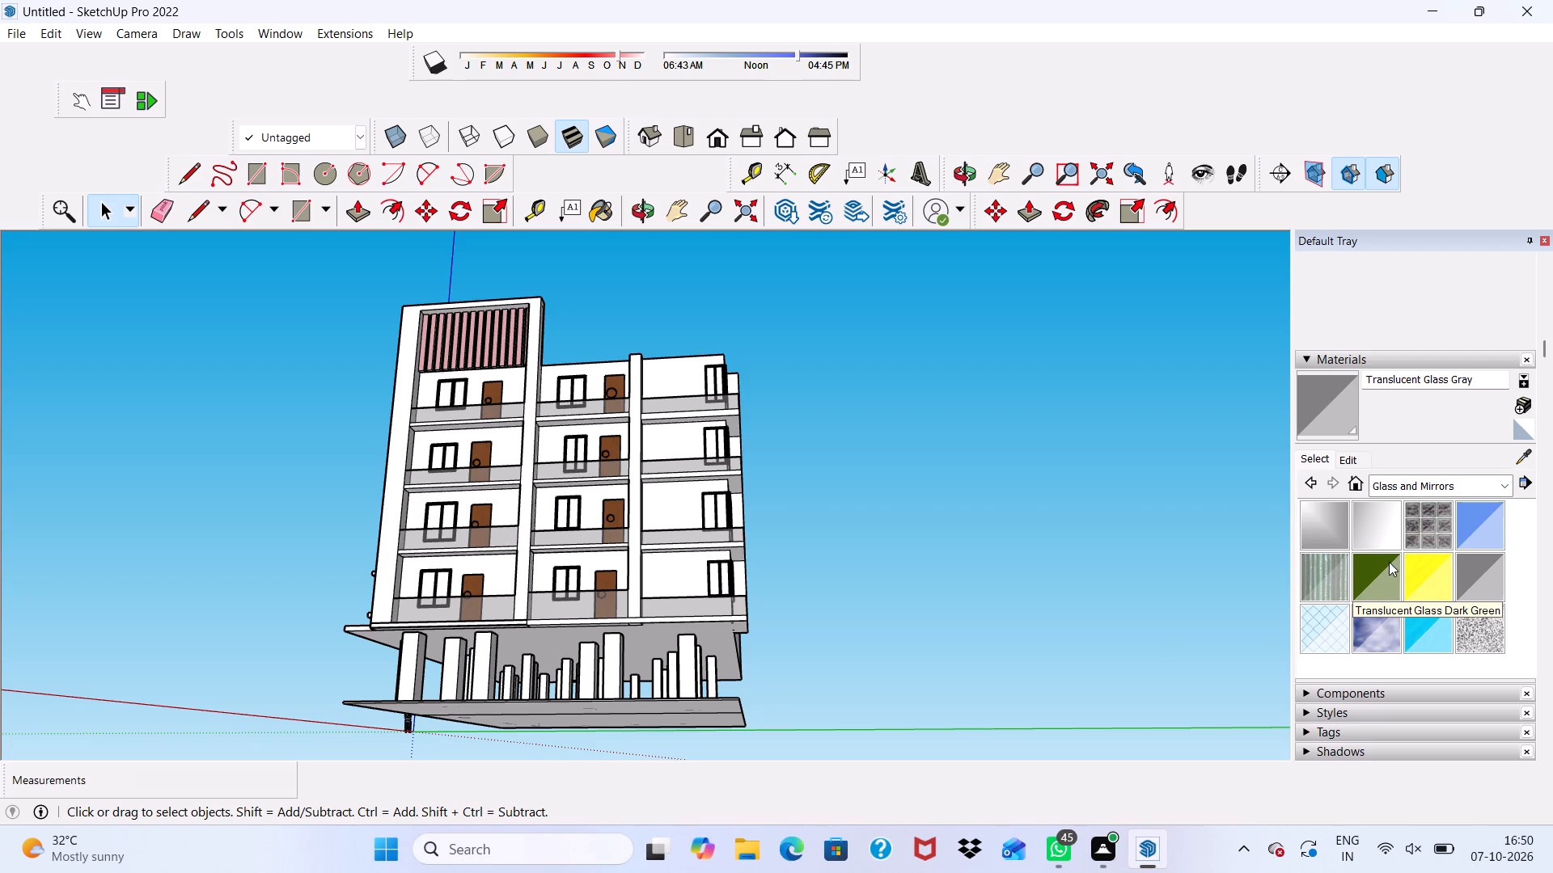
{"action": "scroll", "coordinate": [1346, 573], "scroll_direction": "down", "scroll_amount": 2}
{"action": "middle_click_drag", "start_coordinate": [781, 547], "coordinate": [786, 664]}
{"action": "scroll", "coordinate": [786, 615], "scroll_direction": "down", "scroll_amount": 1}
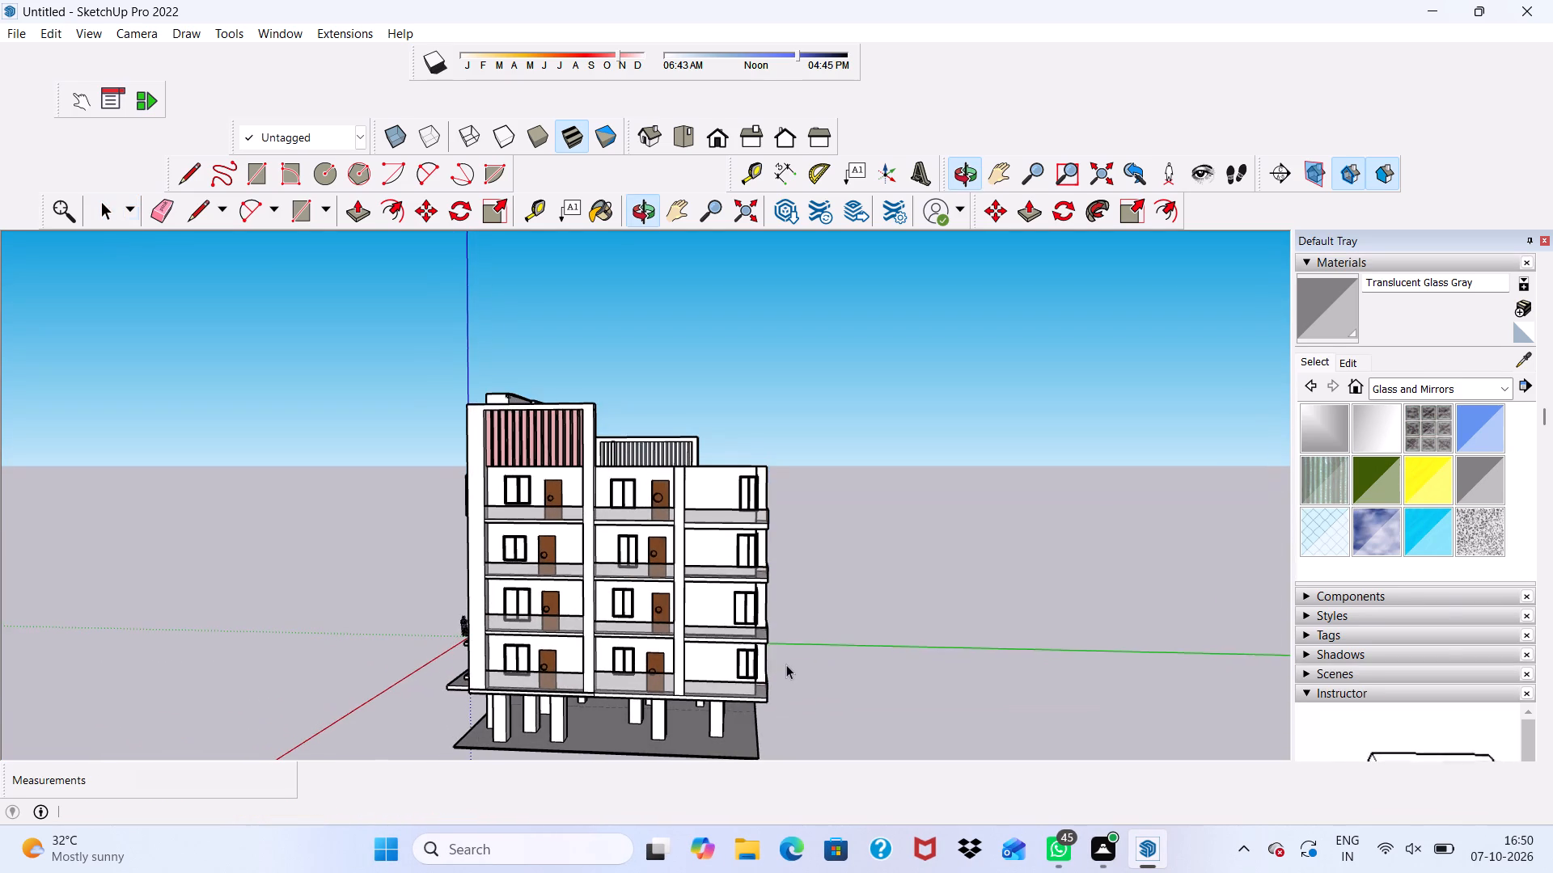
{"action": "scroll", "coordinate": [792, 665], "scroll_direction": "down", "scroll_amount": 1}
{"action": "middle_click_drag", "start_coordinate": [792, 665], "coordinate": [421, 737]}
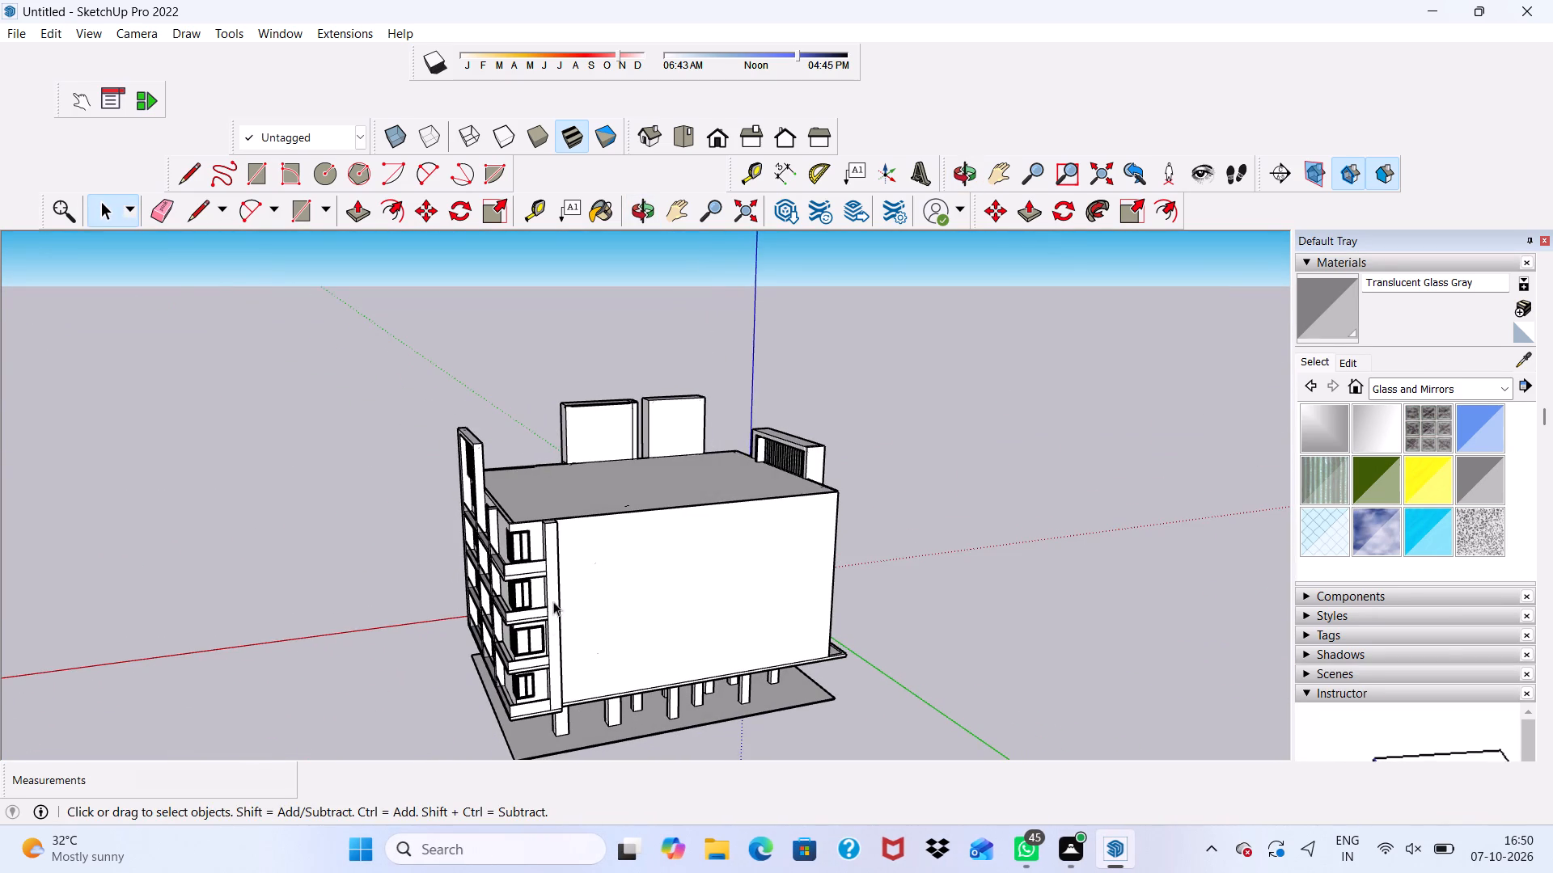
{"action": "scroll", "coordinate": [553, 601], "scroll_direction": "down", "scroll_amount": 1}
{"action": "middle_click_drag", "start_coordinate": [553, 601], "coordinate": [1156, 458]}
{"action": "middle_click_drag", "start_coordinate": [616, 589], "coordinate": [1027, 668]}
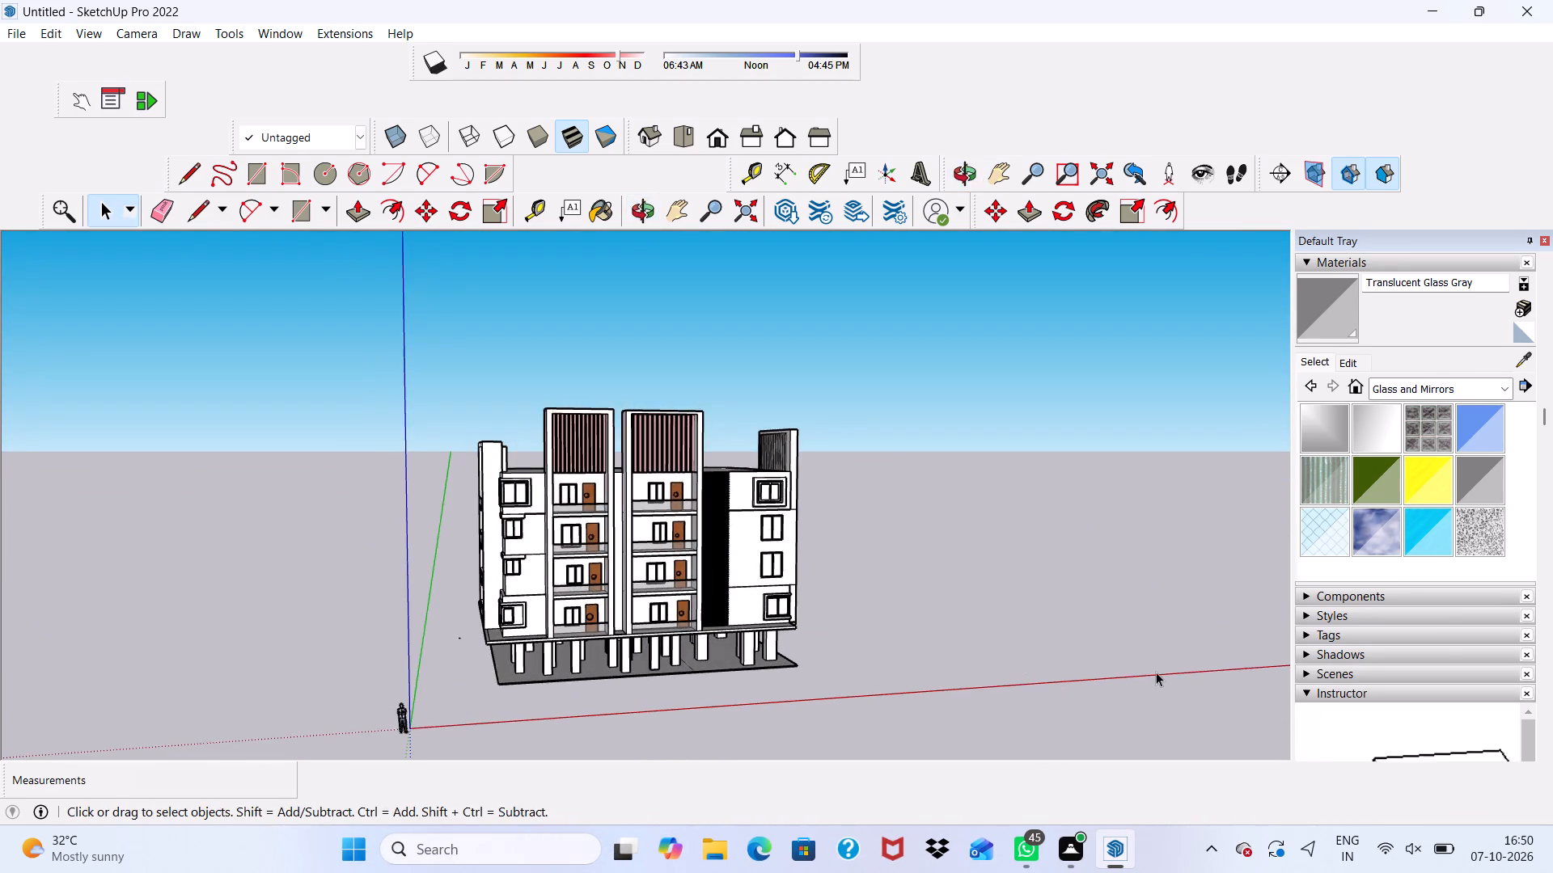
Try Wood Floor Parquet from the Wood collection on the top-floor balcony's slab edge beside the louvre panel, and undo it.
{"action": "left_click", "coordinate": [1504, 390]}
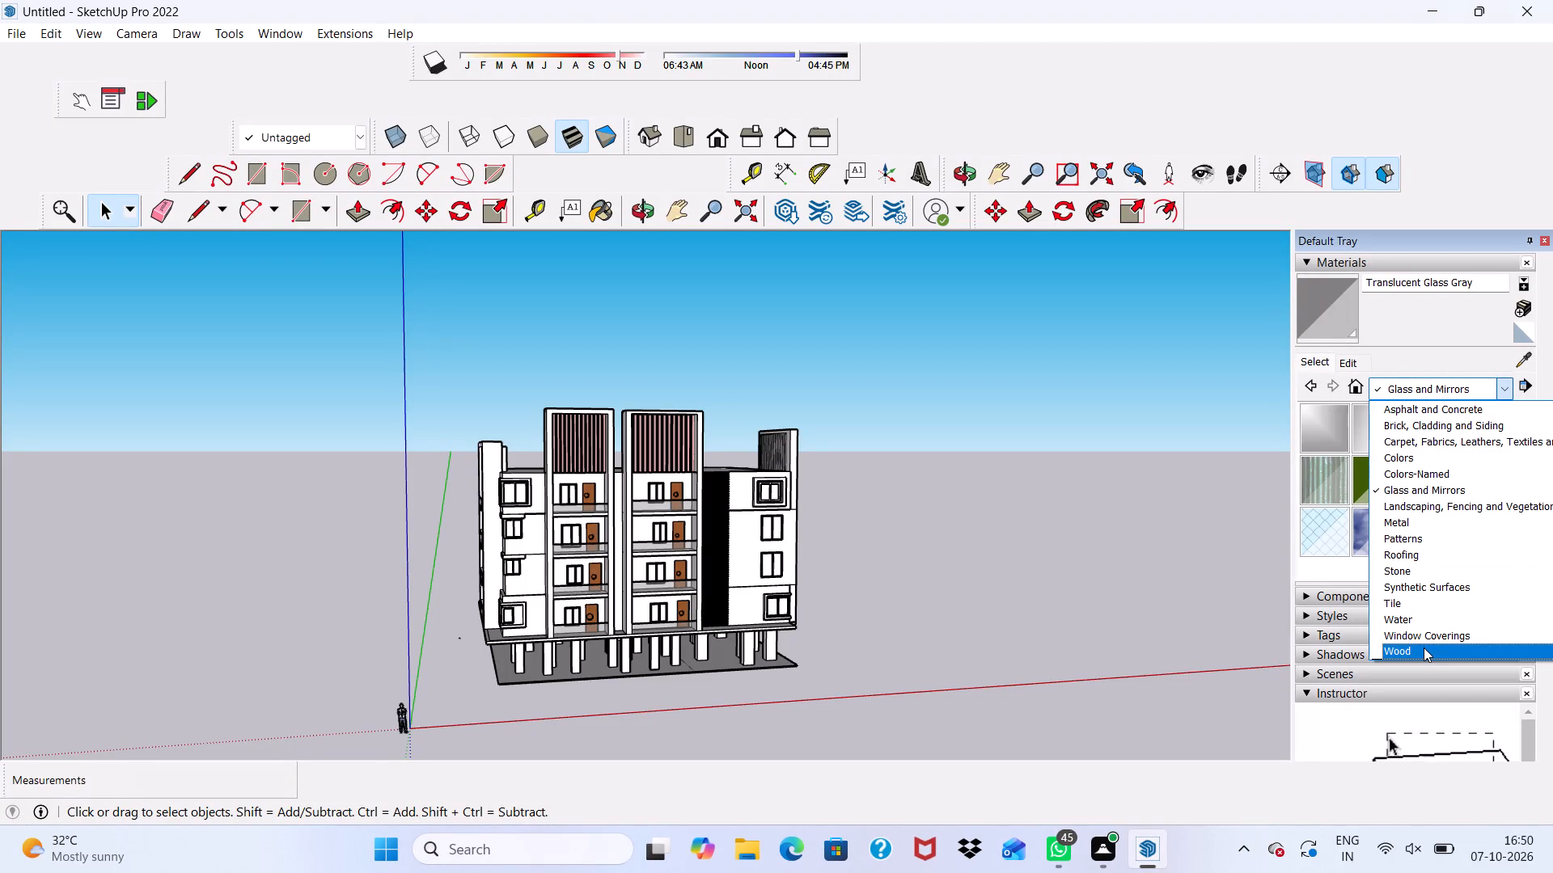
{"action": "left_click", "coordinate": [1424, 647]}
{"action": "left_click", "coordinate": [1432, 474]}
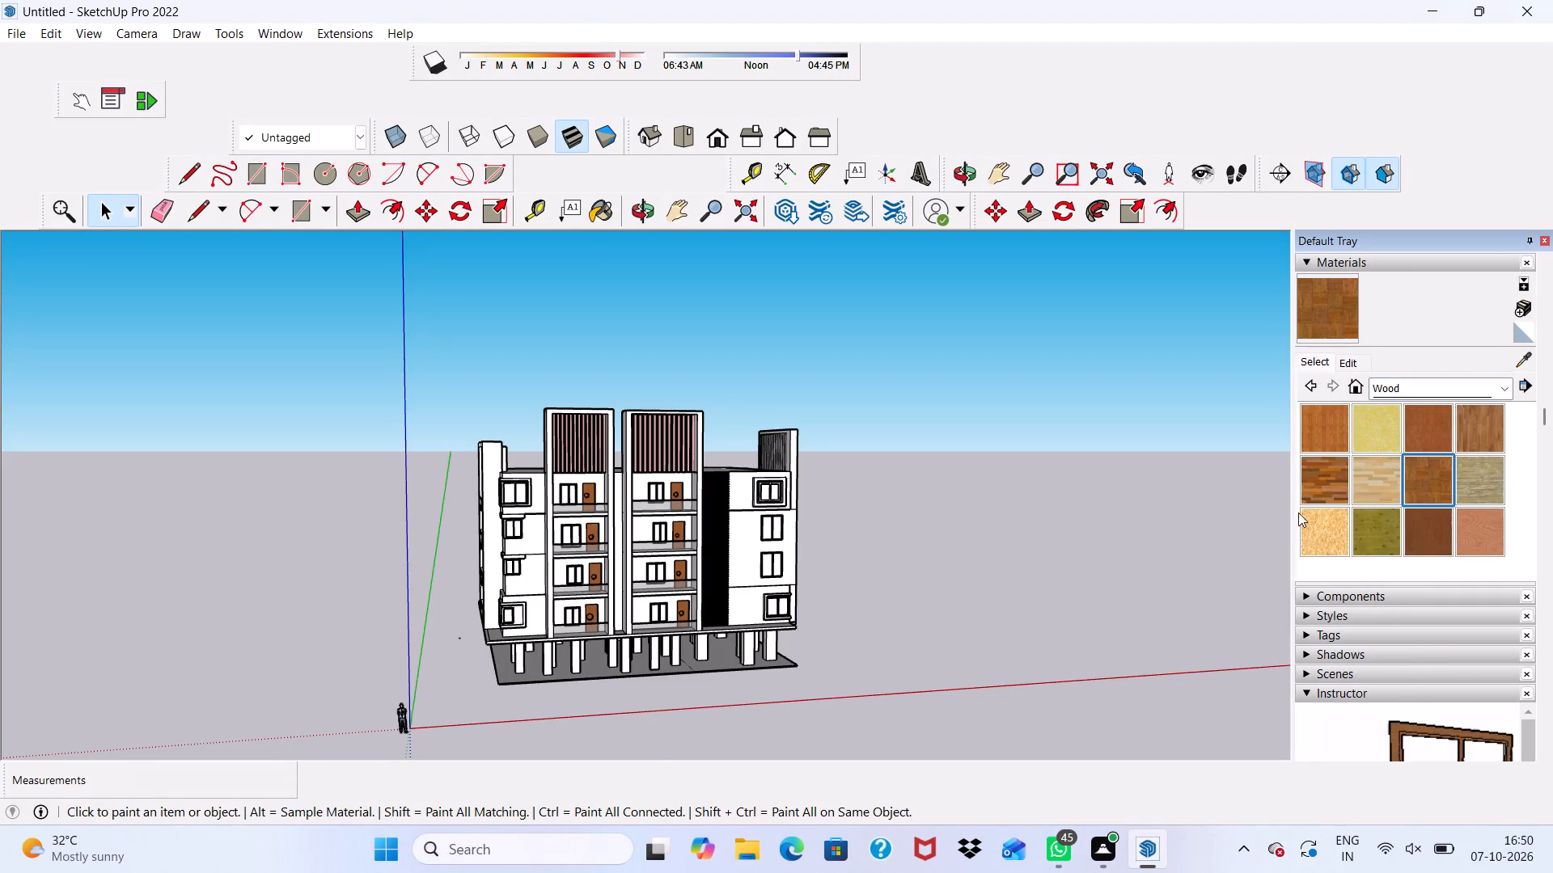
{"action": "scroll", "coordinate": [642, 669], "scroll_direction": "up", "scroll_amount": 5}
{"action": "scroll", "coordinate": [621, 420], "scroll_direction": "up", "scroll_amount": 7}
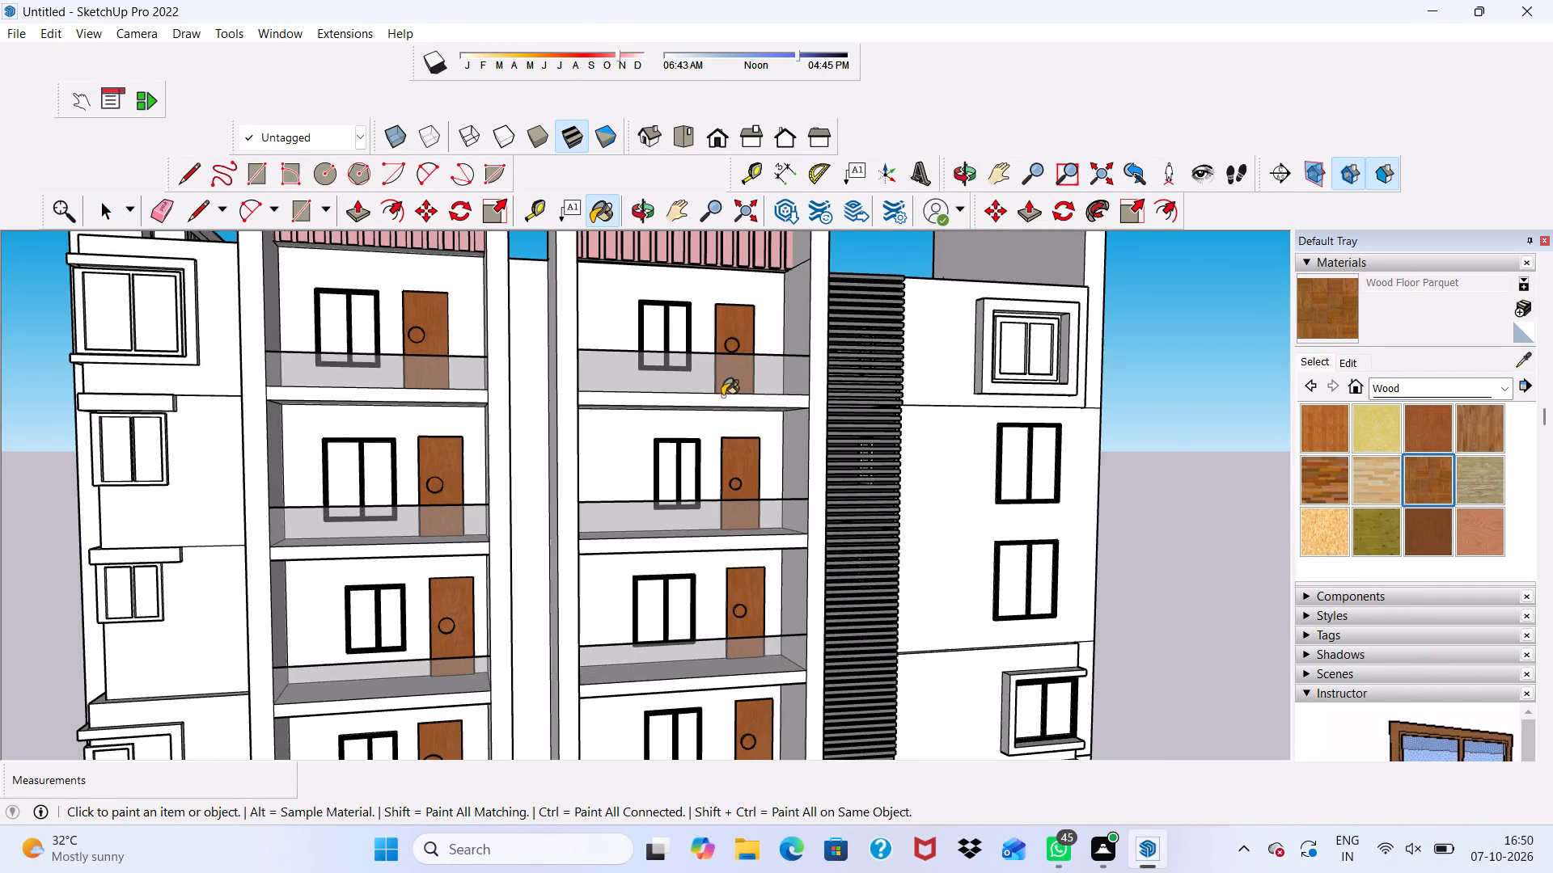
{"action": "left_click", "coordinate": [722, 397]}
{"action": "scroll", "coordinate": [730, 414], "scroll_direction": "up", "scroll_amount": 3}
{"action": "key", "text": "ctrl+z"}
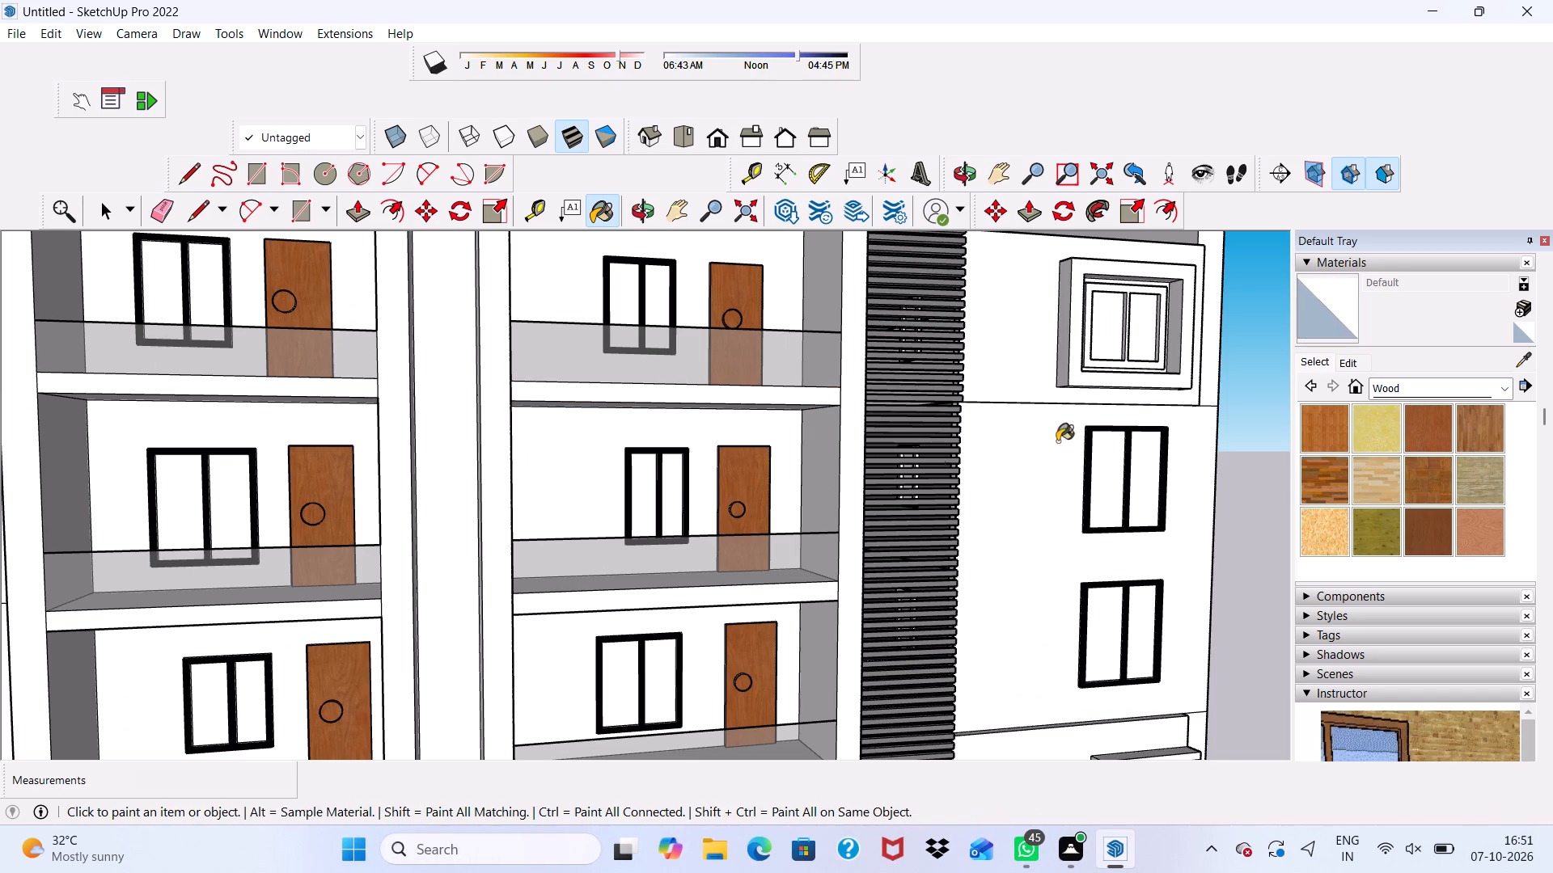
Paint the edges and undersides of the three balcony slabs in the front bay beside the black louvres with Wood OSB.
{"action": "left_click", "coordinate": [1305, 533]}
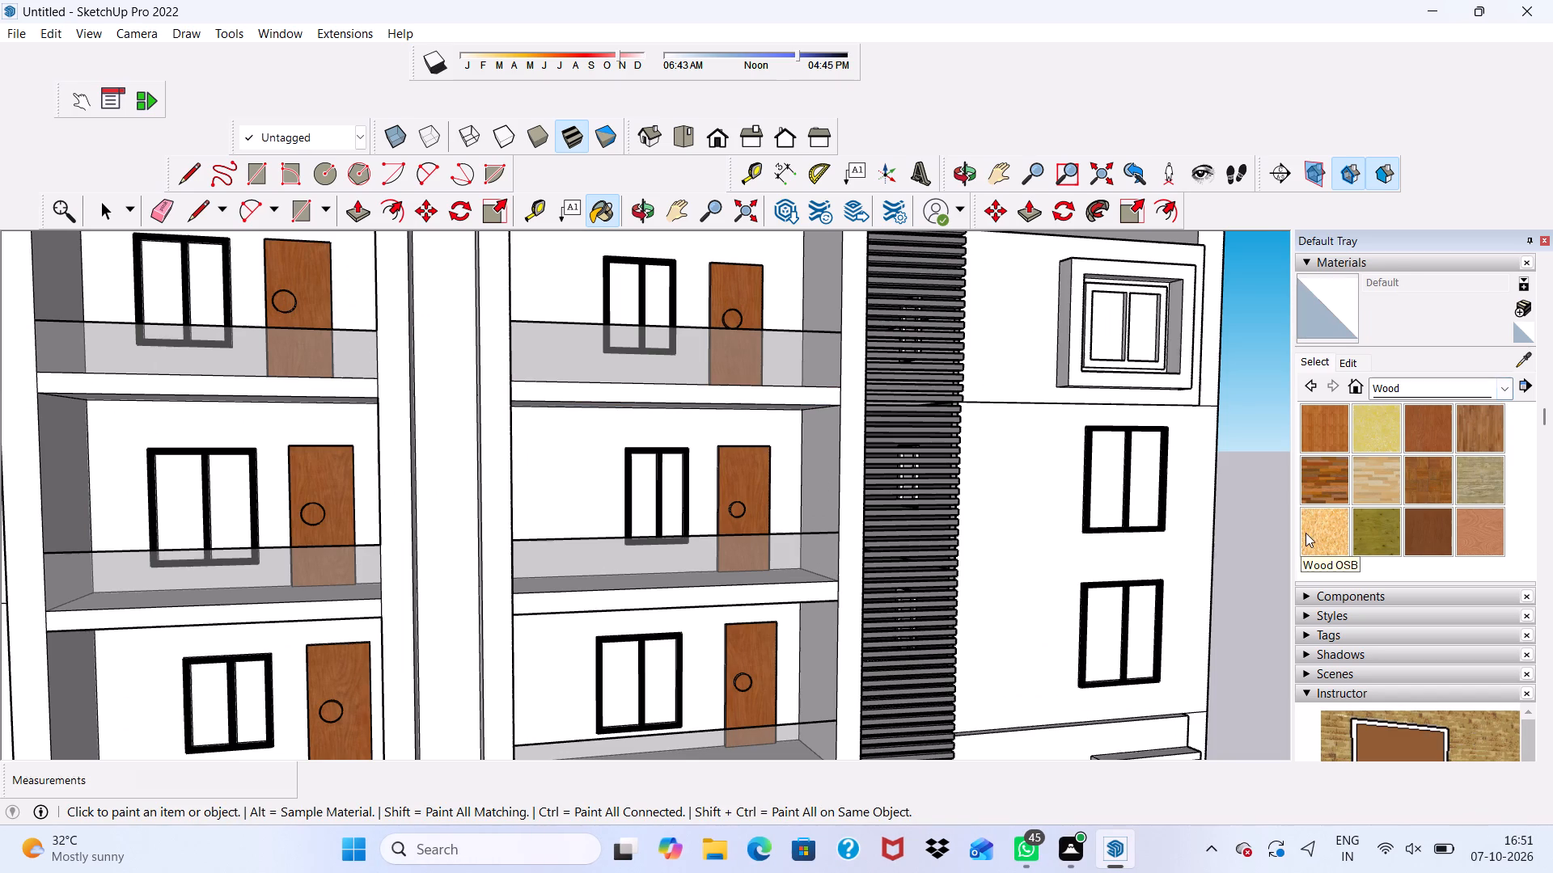
{"action": "scroll", "coordinate": [626, 377], "scroll_direction": "up", "scroll_amount": 1}
{"action": "left_click", "coordinate": [623, 399]}
{"action": "scroll", "coordinate": [696, 406], "scroll_direction": "up", "scroll_amount": 3}
{"action": "middle_click_drag", "start_coordinate": [724, 420], "coordinate": [685, 356]}
{"action": "left_click", "coordinate": [679, 347]}
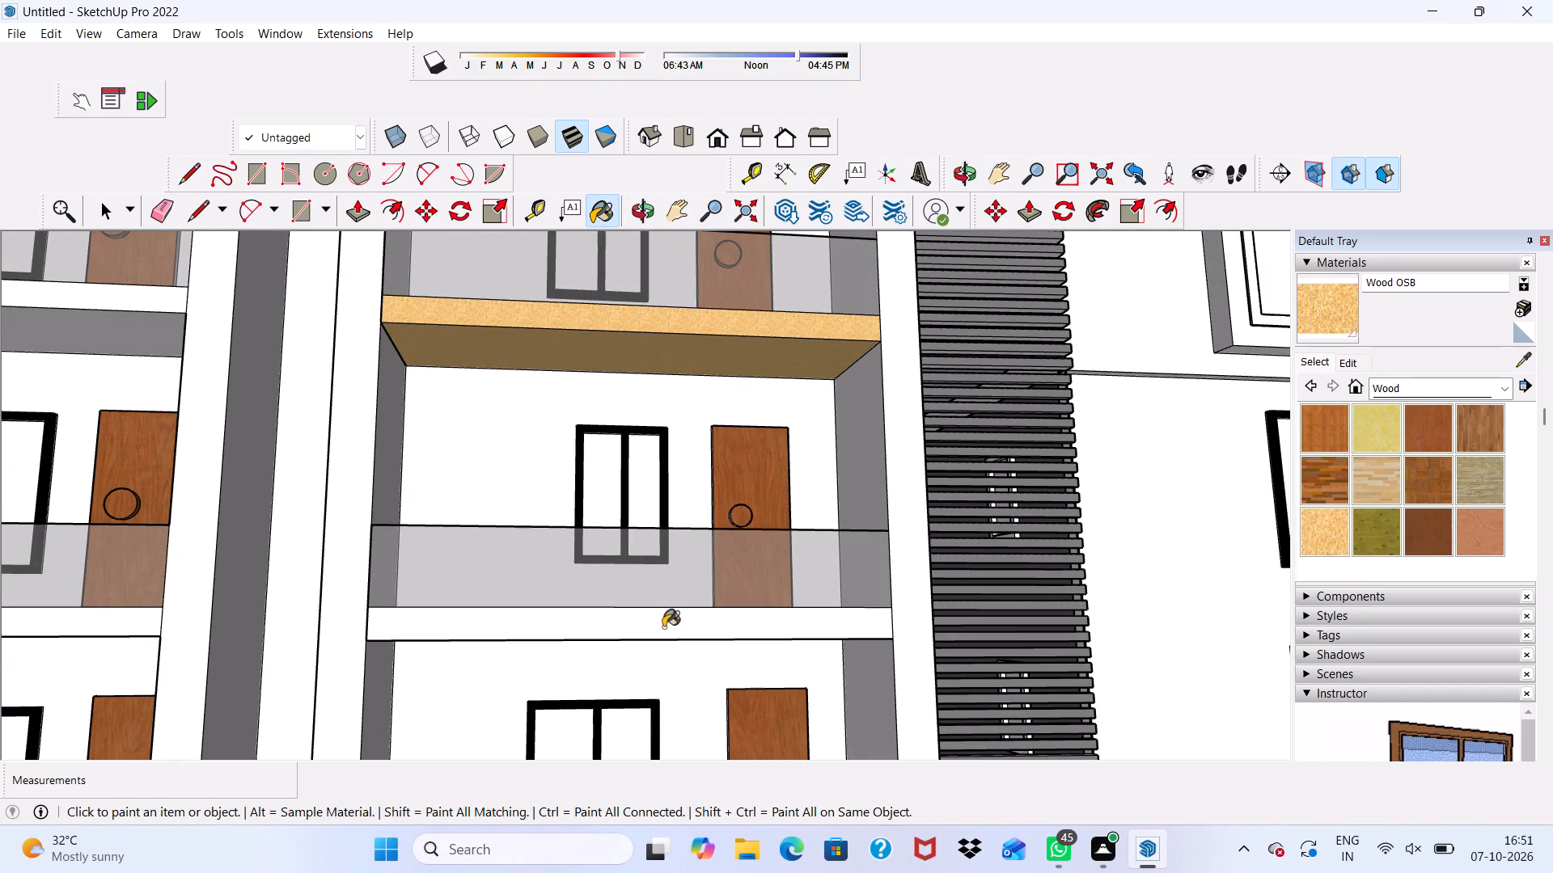
{"action": "left_click", "coordinate": [663, 630]}
{"action": "middle_click_drag", "start_coordinate": [663, 630], "coordinate": [650, 544]}
{"action": "left_click", "coordinate": [647, 581]}
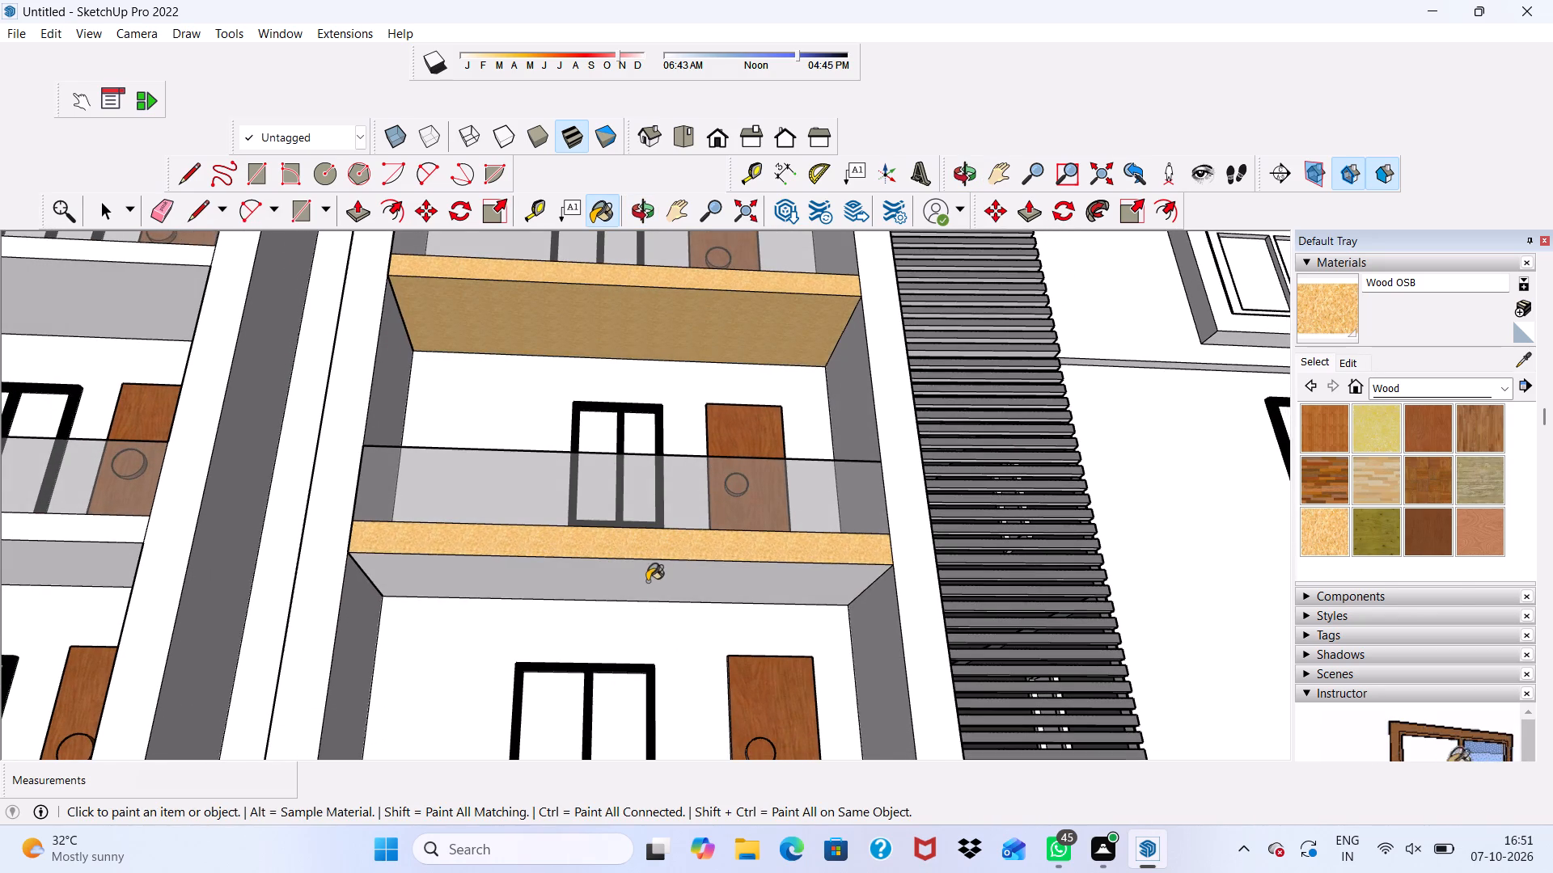
{"action": "scroll", "coordinate": [654, 549], "scroll_direction": "down", "scroll_amount": 14}
{"action": "scroll", "coordinate": [606, 609], "scroll_direction": "up", "scroll_amount": 4}
{"action": "scroll", "coordinate": [609, 607], "scroll_direction": "down", "scroll_amount": 1}
{"action": "left_click", "coordinate": [611, 606]}
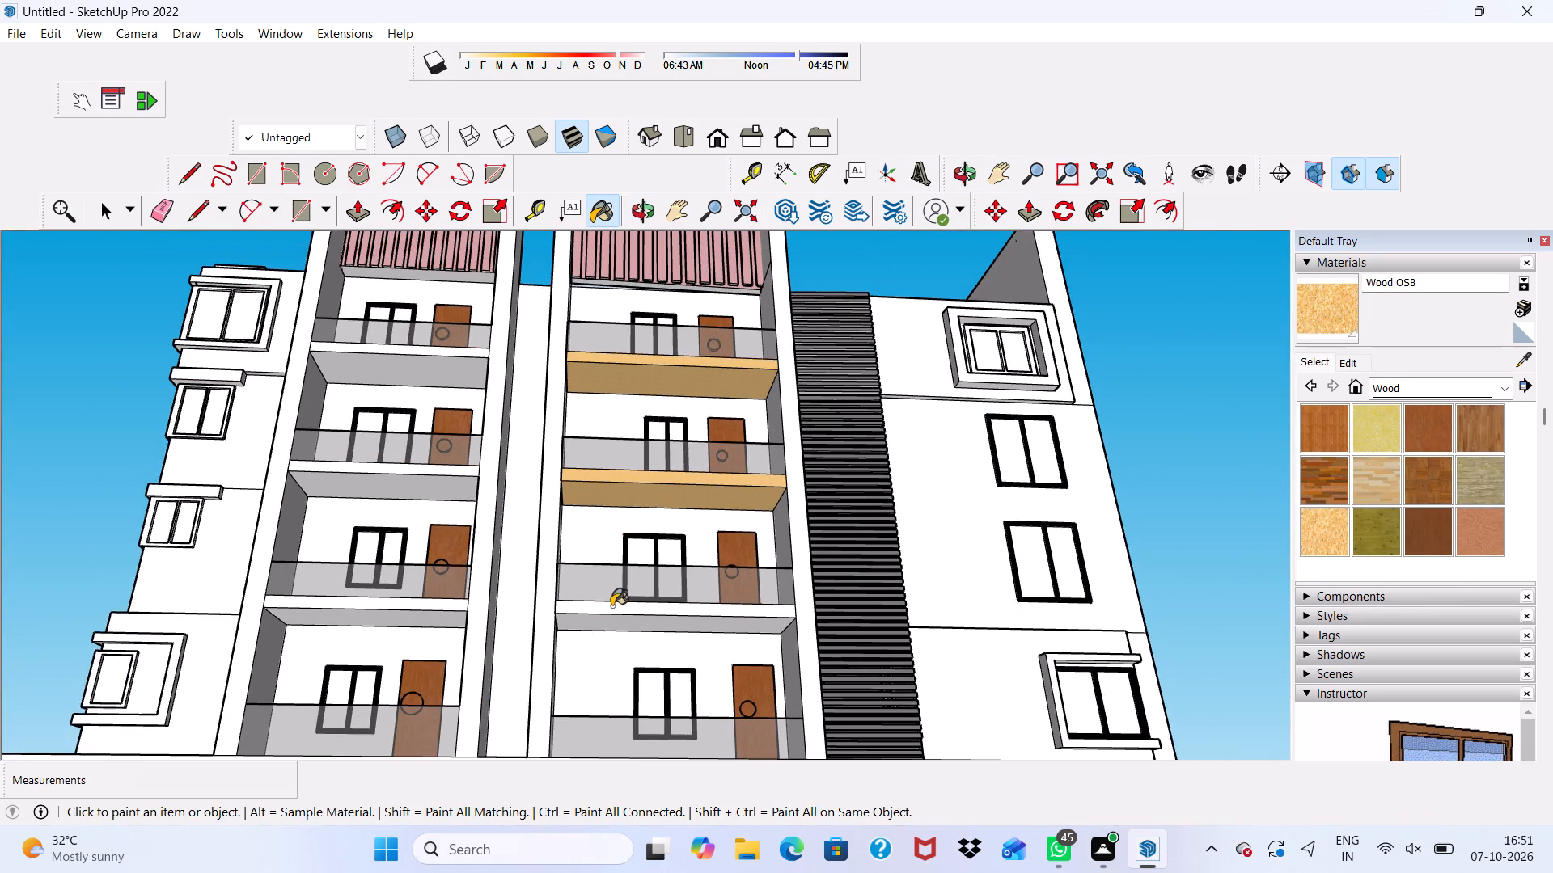
{"action": "scroll", "coordinate": [614, 611], "scroll_direction": "up", "scroll_amount": 4}
{"action": "left_click", "coordinate": [617, 618]}
Paint the front edge and underside of the large base slab above the columns with Wood OSB.
{"action": "scroll", "coordinate": [617, 618], "scroll_direction": "down", "scroll_amount": 12}
{"action": "scroll", "coordinate": [670, 637], "scroll_direction": "up", "scroll_amount": 3}
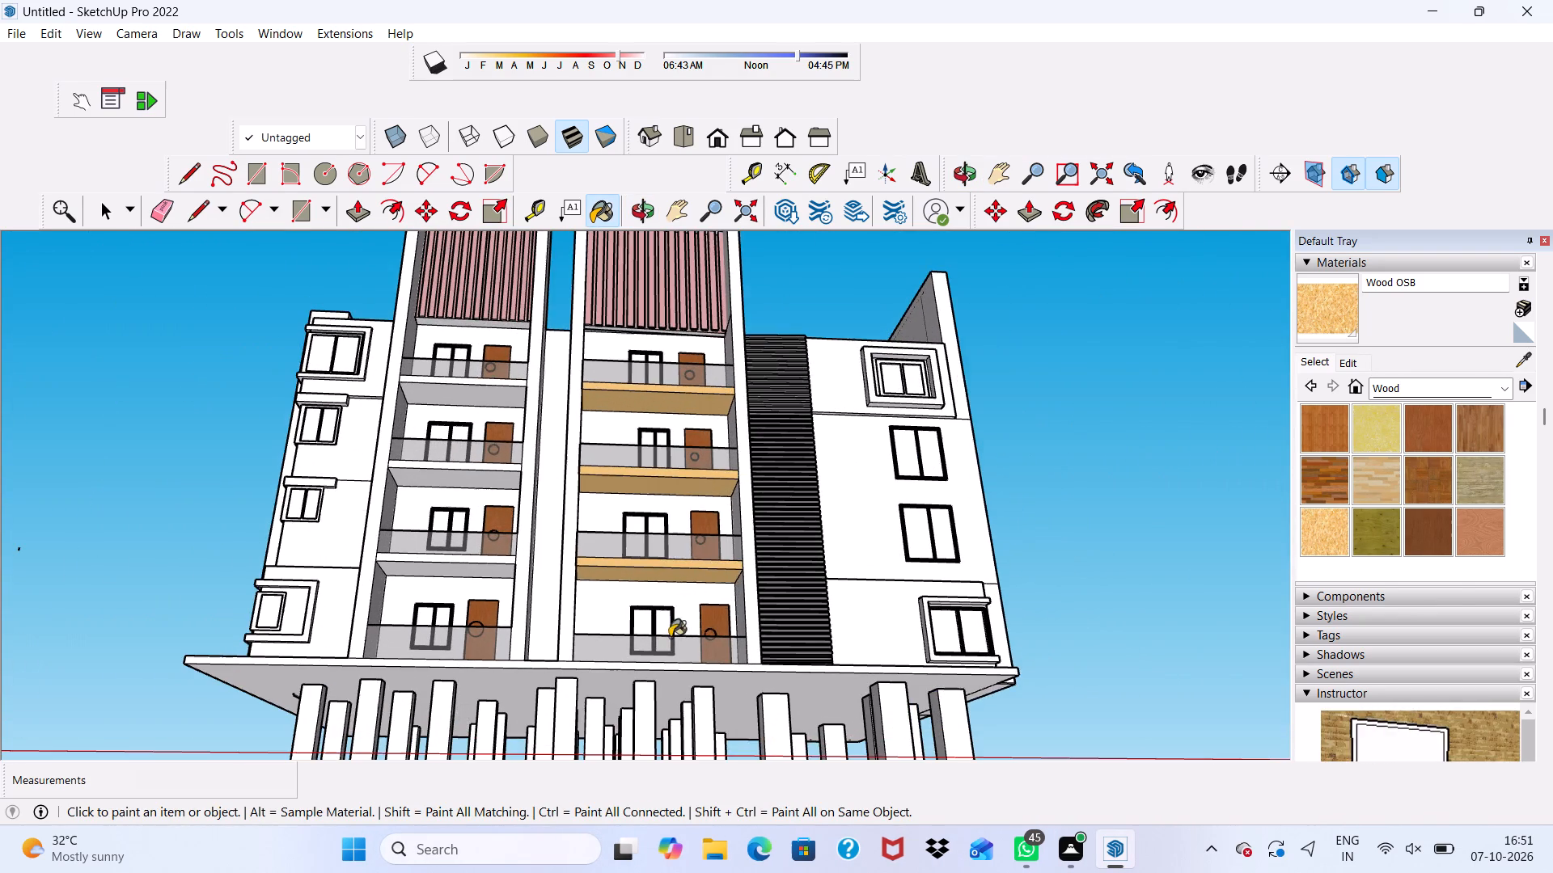
{"action": "middle_click_drag", "start_coordinate": [662, 630], "coordinate": [669, 721]}
{"action": "scroll", "coordinate": [659, 719], "scroll_direction": "up", "scroll_amount": 5}
{"action": "left_click", "coordinate": [659, 719]}
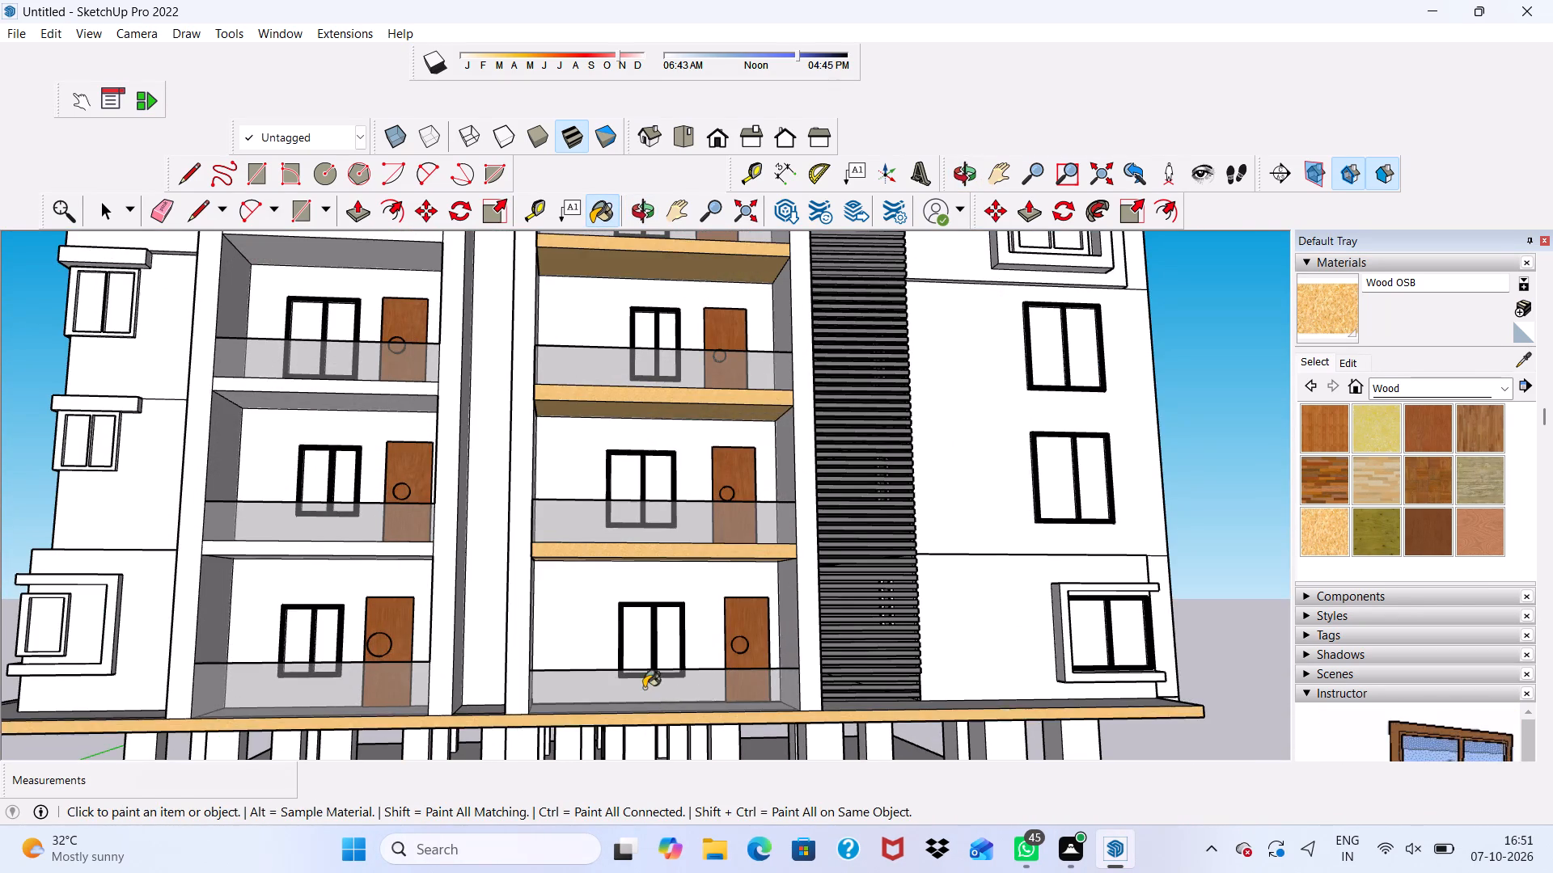
{"action": "scroll", "coordinate": [644, 688], "scroll_direction": "down", "scroll_amount": 1}
{"action": "middle_click_drag", "start_coordinate": [644, 688], "coordinate": [633, 561]}
{"action": "left_click", "coordinate": [657, 631]}
Paint the edges and undersides of the three balcony slabs in the other front bay with Wood OSB.
{"action": "scroll", "coordinate": [656, 622], "scroll_direction": "down", "scroll_amount": 6}
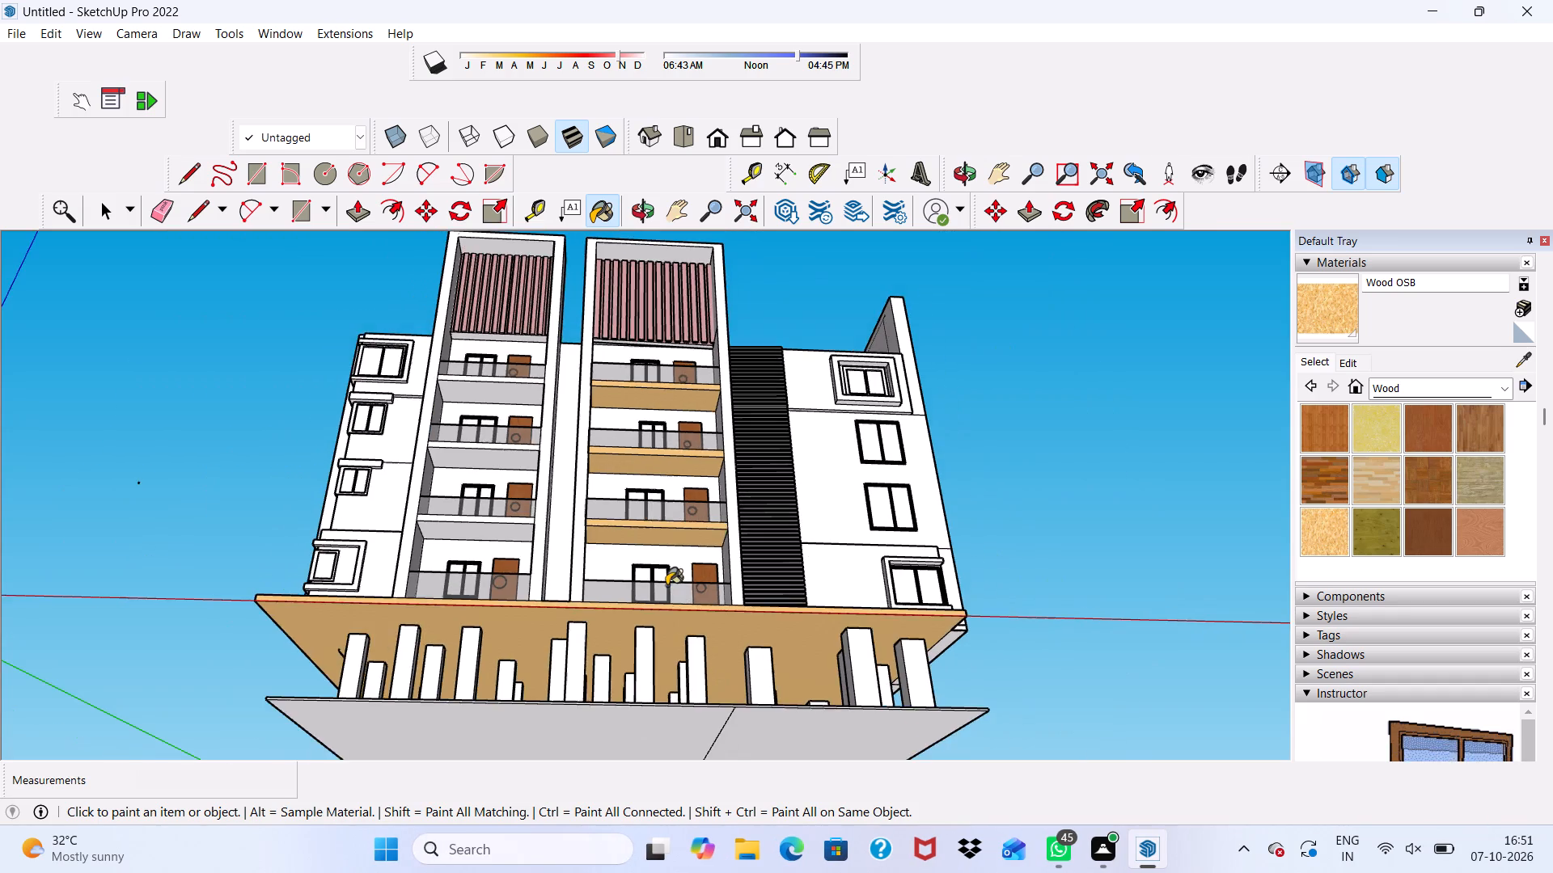
{"action": "middle_click_drag", "start_coordinate": [666, 585], "coordinate": [679, 730]}
{"action": "scroll", "coordinate": [680, 686], "scroll_direction": "down", "scroll_amount": 1}
{"action": "scroll", "coordinate": [520, 508], "scroll_direction": "up", "scroll_amount": 9}
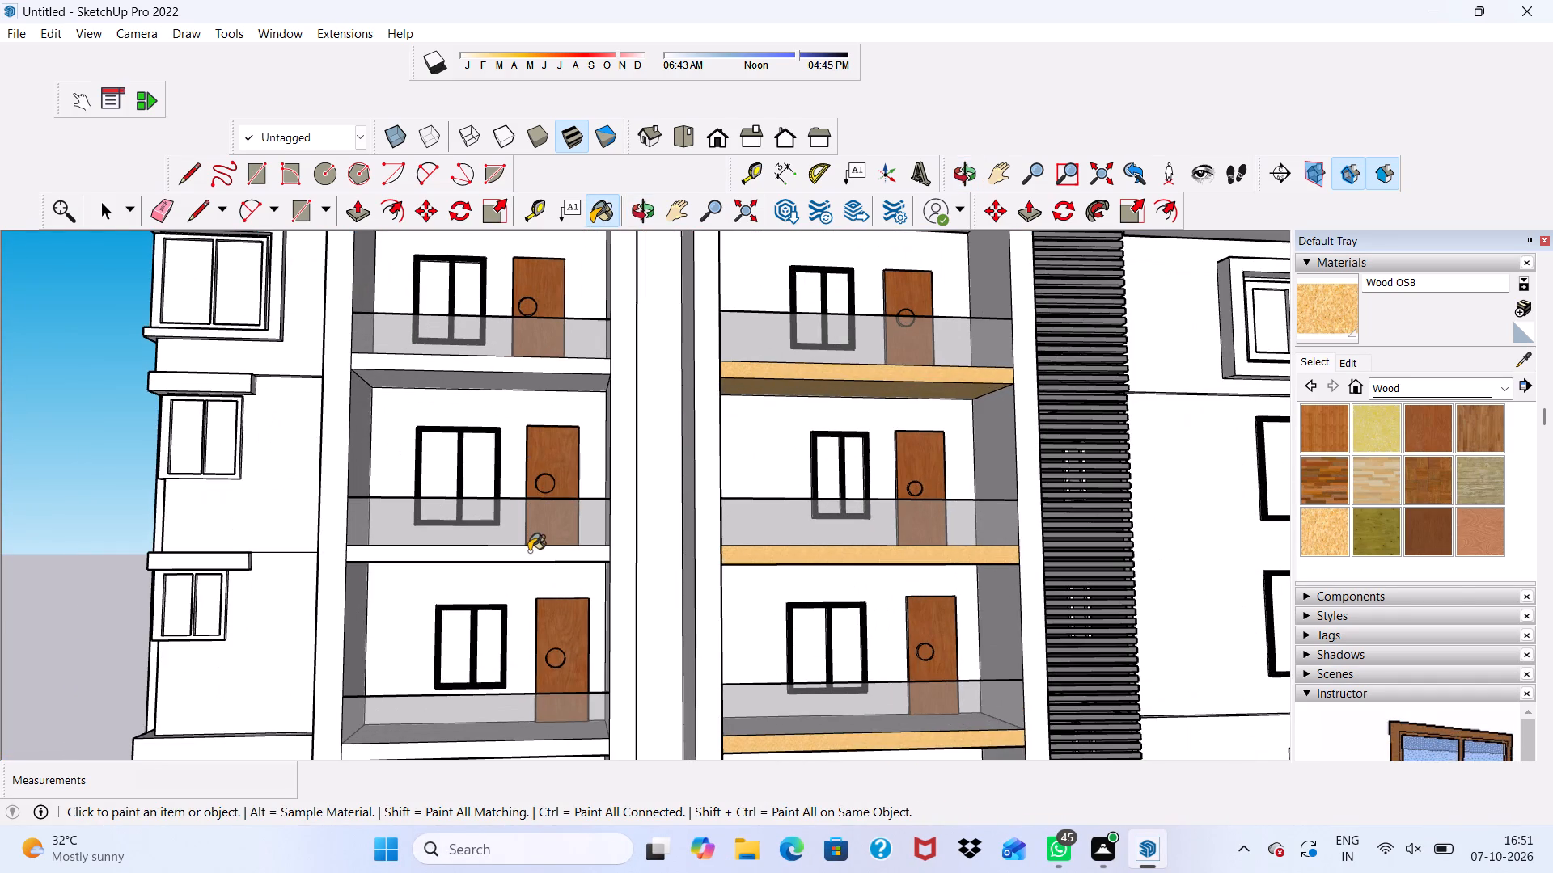
{"action": "left_click", "coordinate": [529, 551]}
{"action": "scroll", "coordinate": [542, 524], "scroll_direction": "down", "scroll_amount": 5}
{"action": "scroll", "coordinate": [510, 694], "scroll_direction": "up", "scroll_amount": 8}
{"action": "scroll", "coordinate": [522, 626], "scroll_direction": "down", "scroll_amount": 1}
{"action": "left_click", "coordinate": [523, 643]}
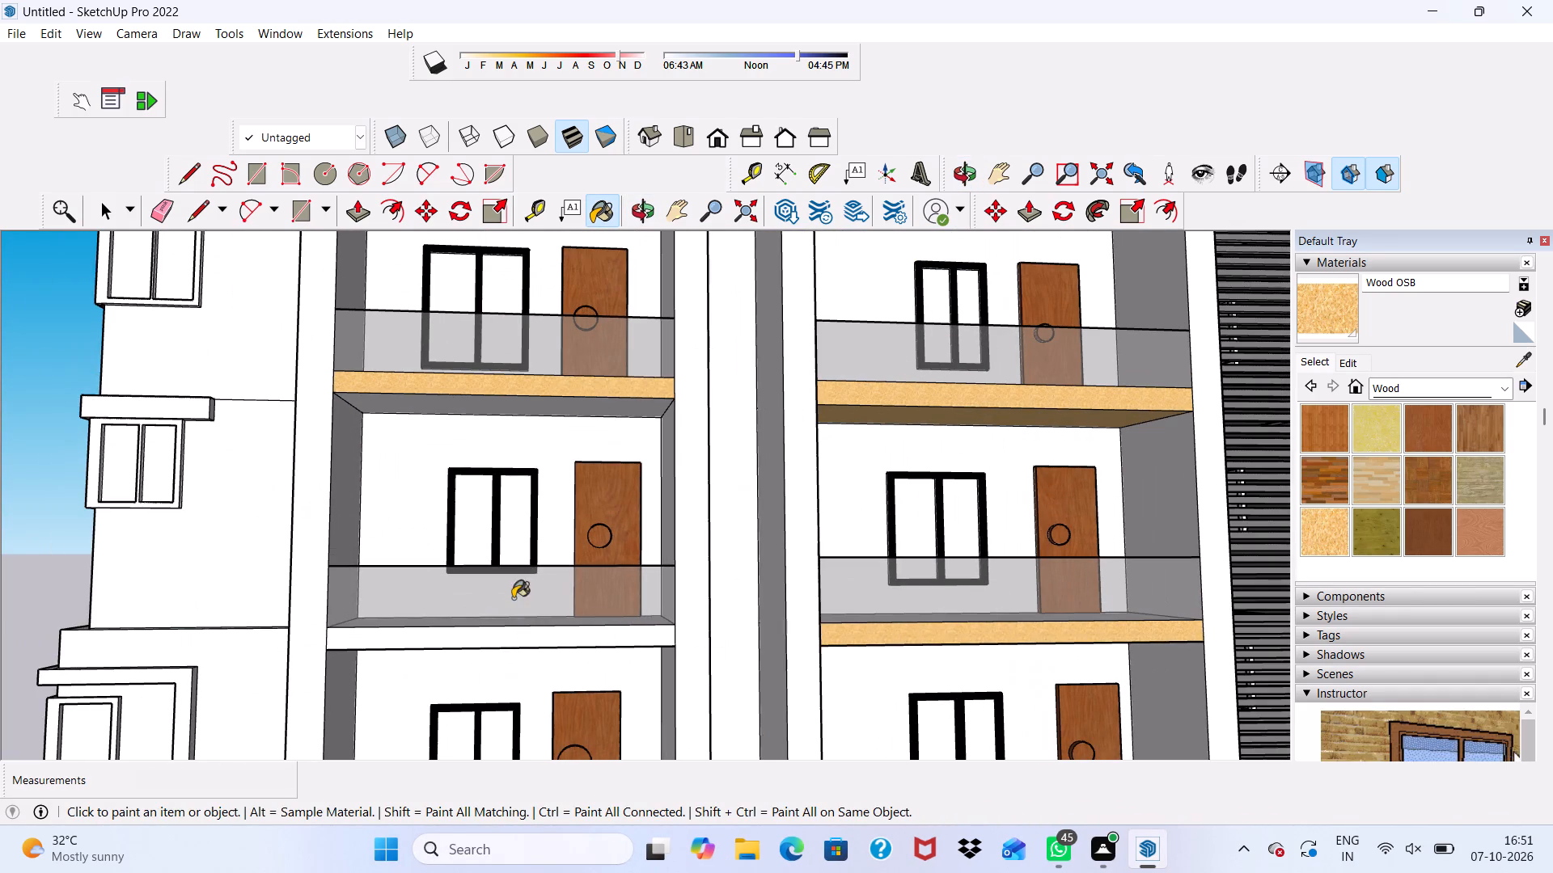
{"action": "left_click", "coordinate": [520, 407]}
{"action": "scroll", "coordinate": [520, 405], "scroll_direction": "down", "scroll_amount": 5}
{"action": "middle_click_drag", "start_coordinate": [553, 614], "coordinate": [544, 595]}
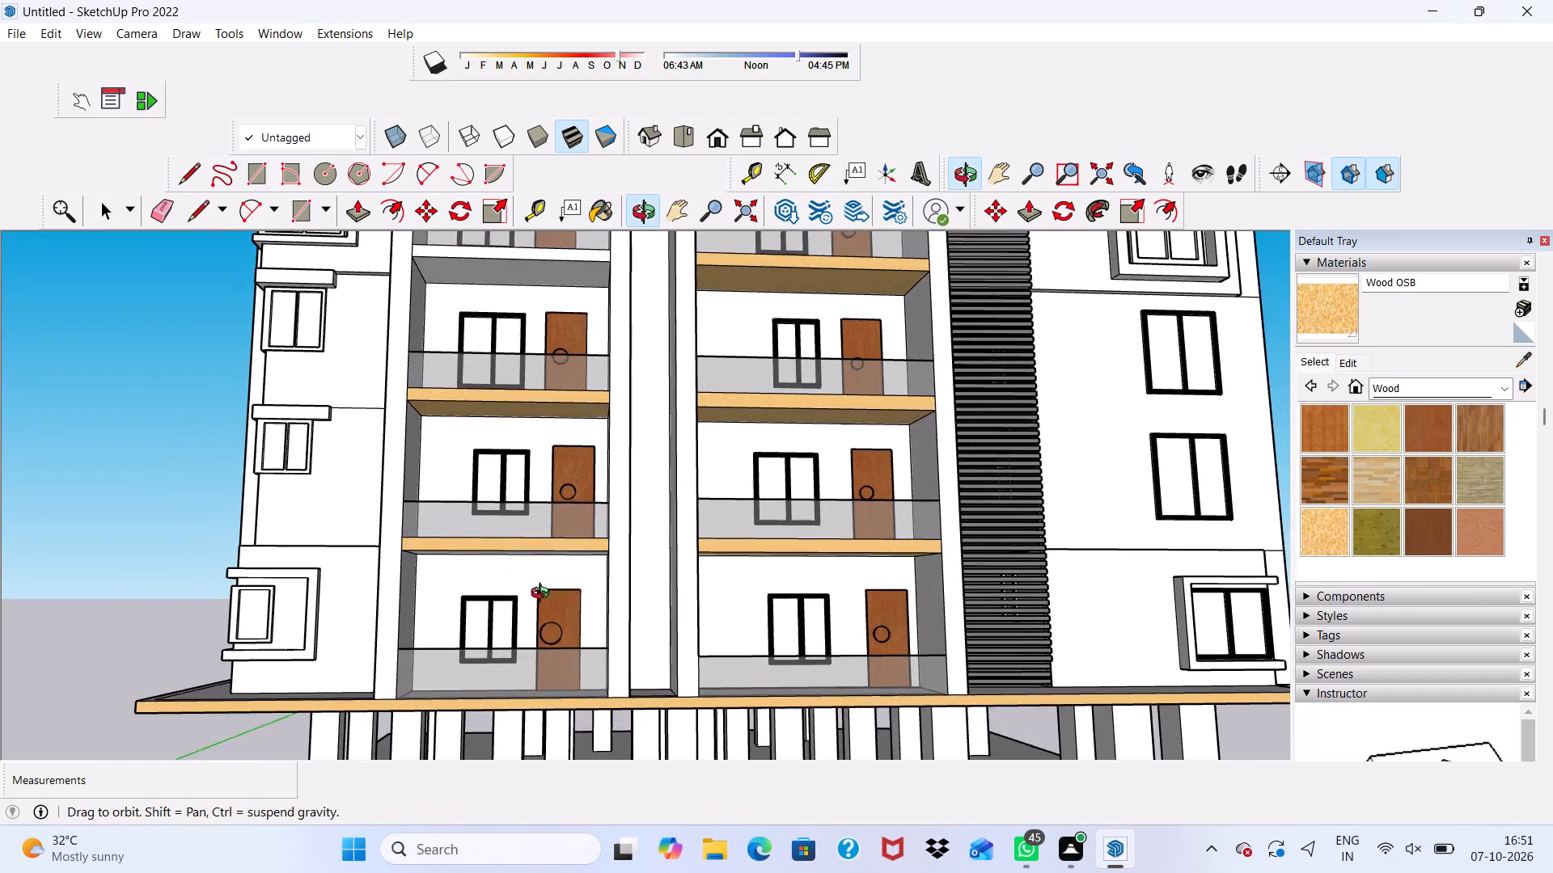
{"action": "middle_click_drag", "start_coordinate": [544, 595], "coordinate": [544, 578]}
{"action": "left_click", "coordinate": [549, 538]}
{"action": "scroll", "coordinate": [549, 538], "scroll_direction": "down", "scroll_amount": 10}
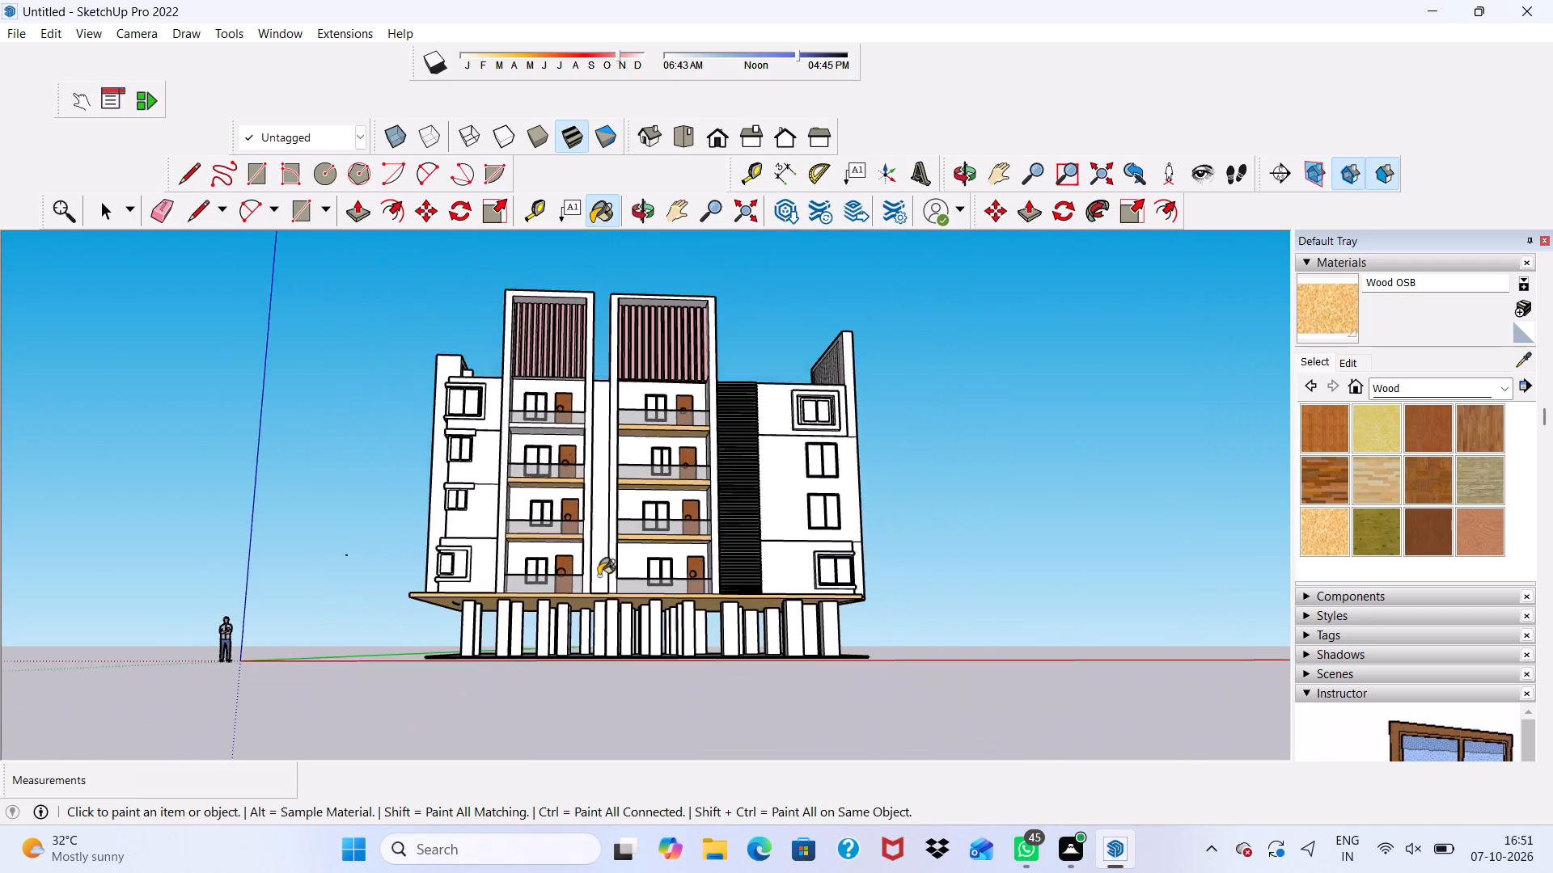
{"action": "scroll", "coordinate": [537, 422], "scroll_direction": "up", "scroll_amount": 9}
{"action": "left_click", "coordinate": [545, 435]}
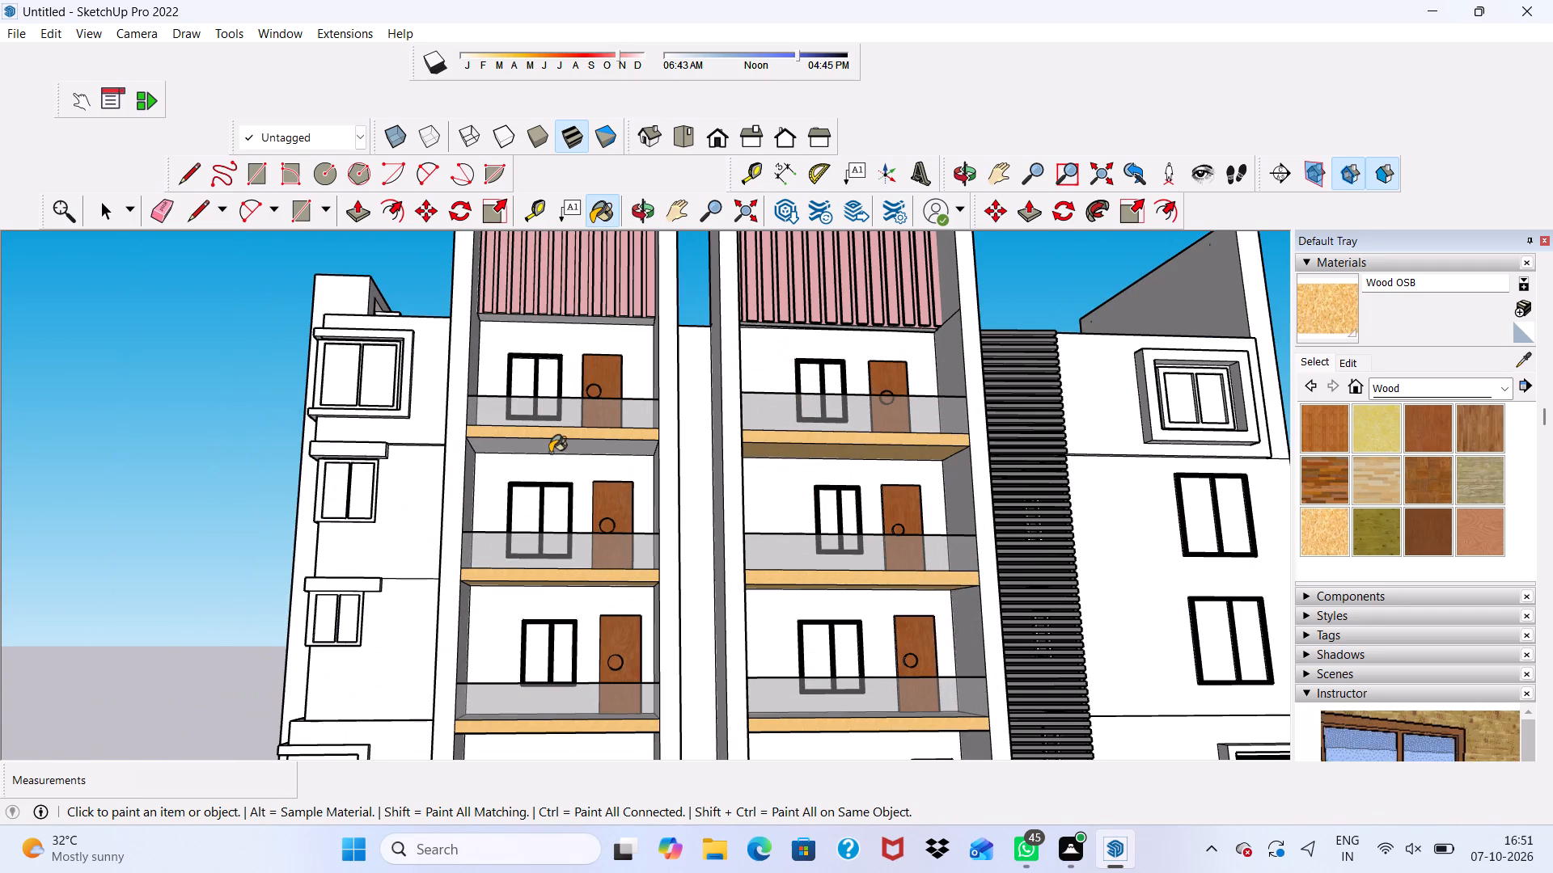
{"action": "left_click", "coordinate": [549, 445]}
Paint the edges and undersides of the balcony slabs on the side facade with the grey horizontal louvres with Wood OSB.
{"action": "scroll", "coordinate": [564, 457], "scroll_direction": "down", "scroll_amount": 5}
{"action": "middle_click_drag", "start_coordinate": [621, 466], "coordinate": [404, 540]}
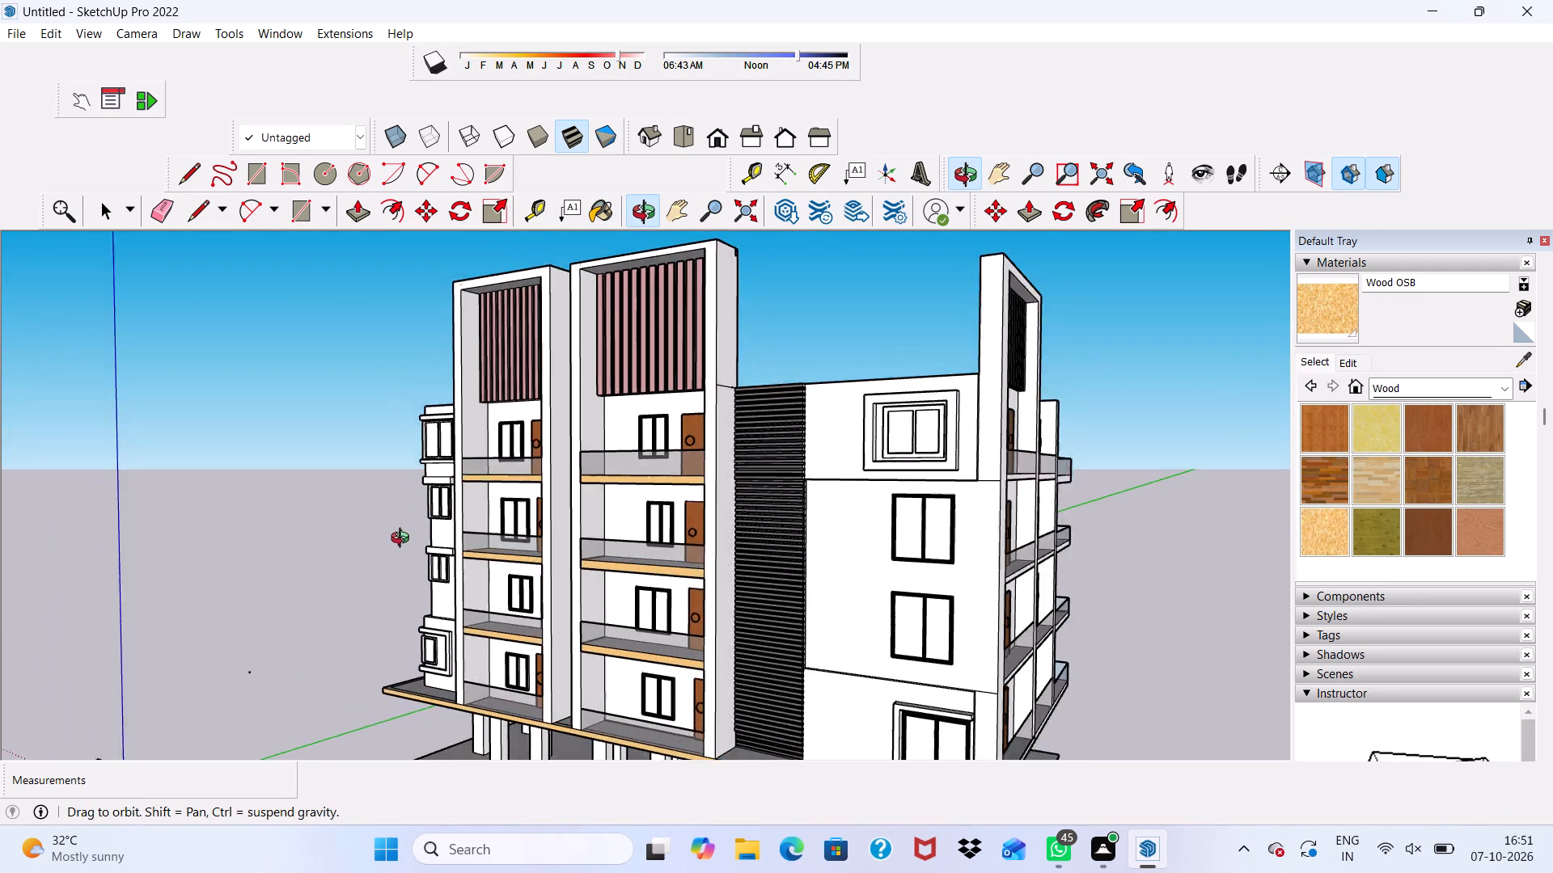
{"action": "middle_click_drag", "start_coordinate": [404, 540], "coordinate": [802, 533]}
{"action": "middle_click_drag", "start_coordinate": [425, 496], "coordinate": [558, 502]}
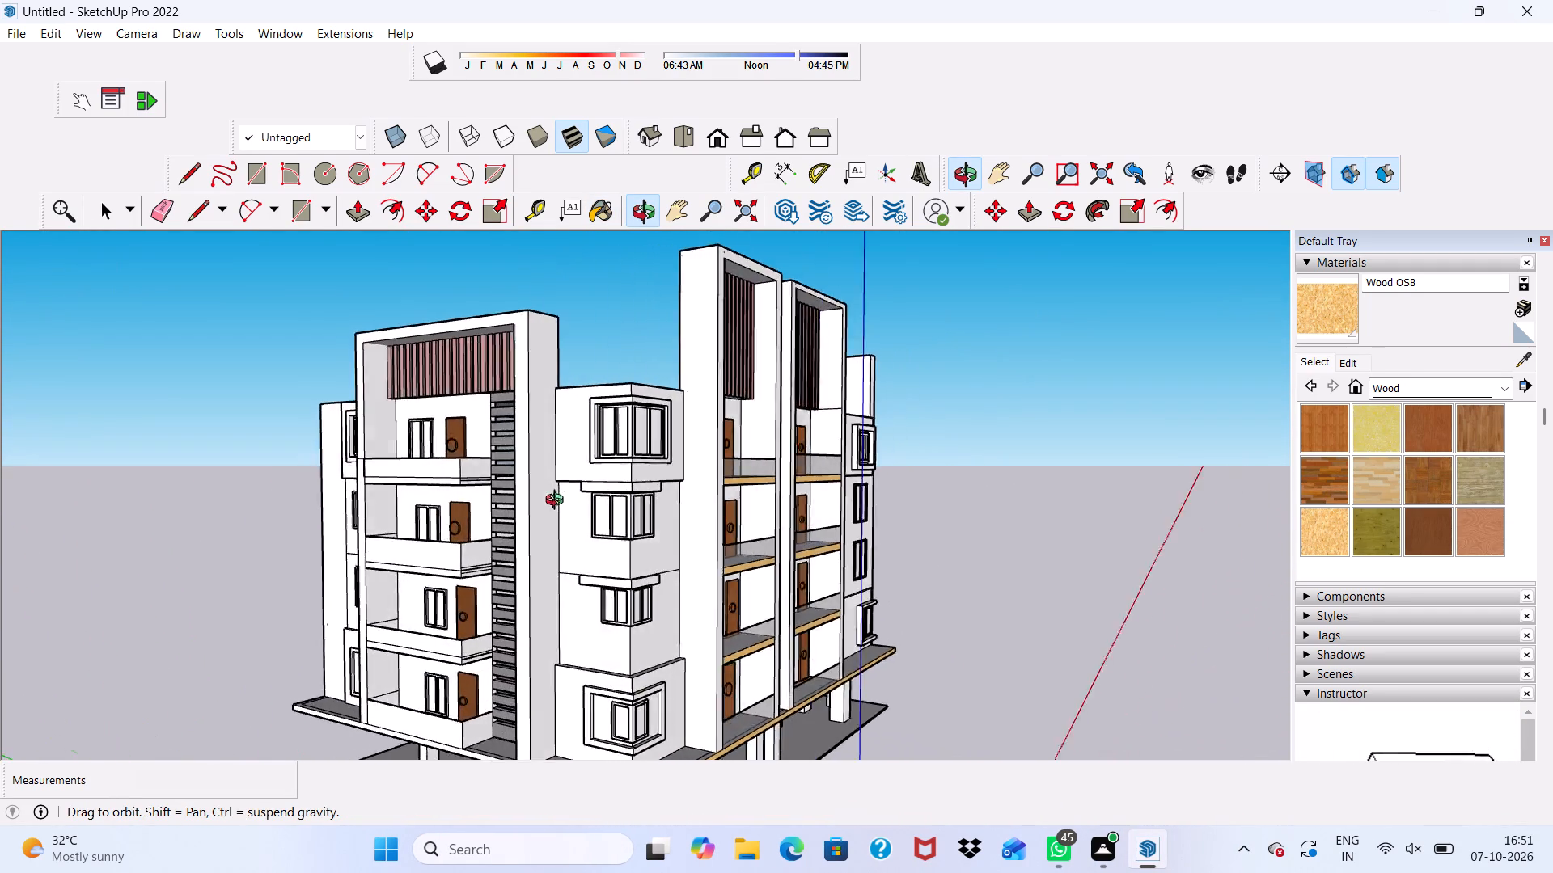
{"action": "middle_click_drag", "start_coordinate": [558, 502], "coordinate": [710, 493]}
{"action": "scroll", "coordinate": [733, 490], "scroll_direction": "up", "scroll_amount": 7}
{"action": "scroll", "coordinate": [717, 464], "scroll_direction": "down", "scroll_amount": 4}
{"action": "scroll", "coordinate": [349, 495], "scroll_direction": "up", "scroll_amount": 3}
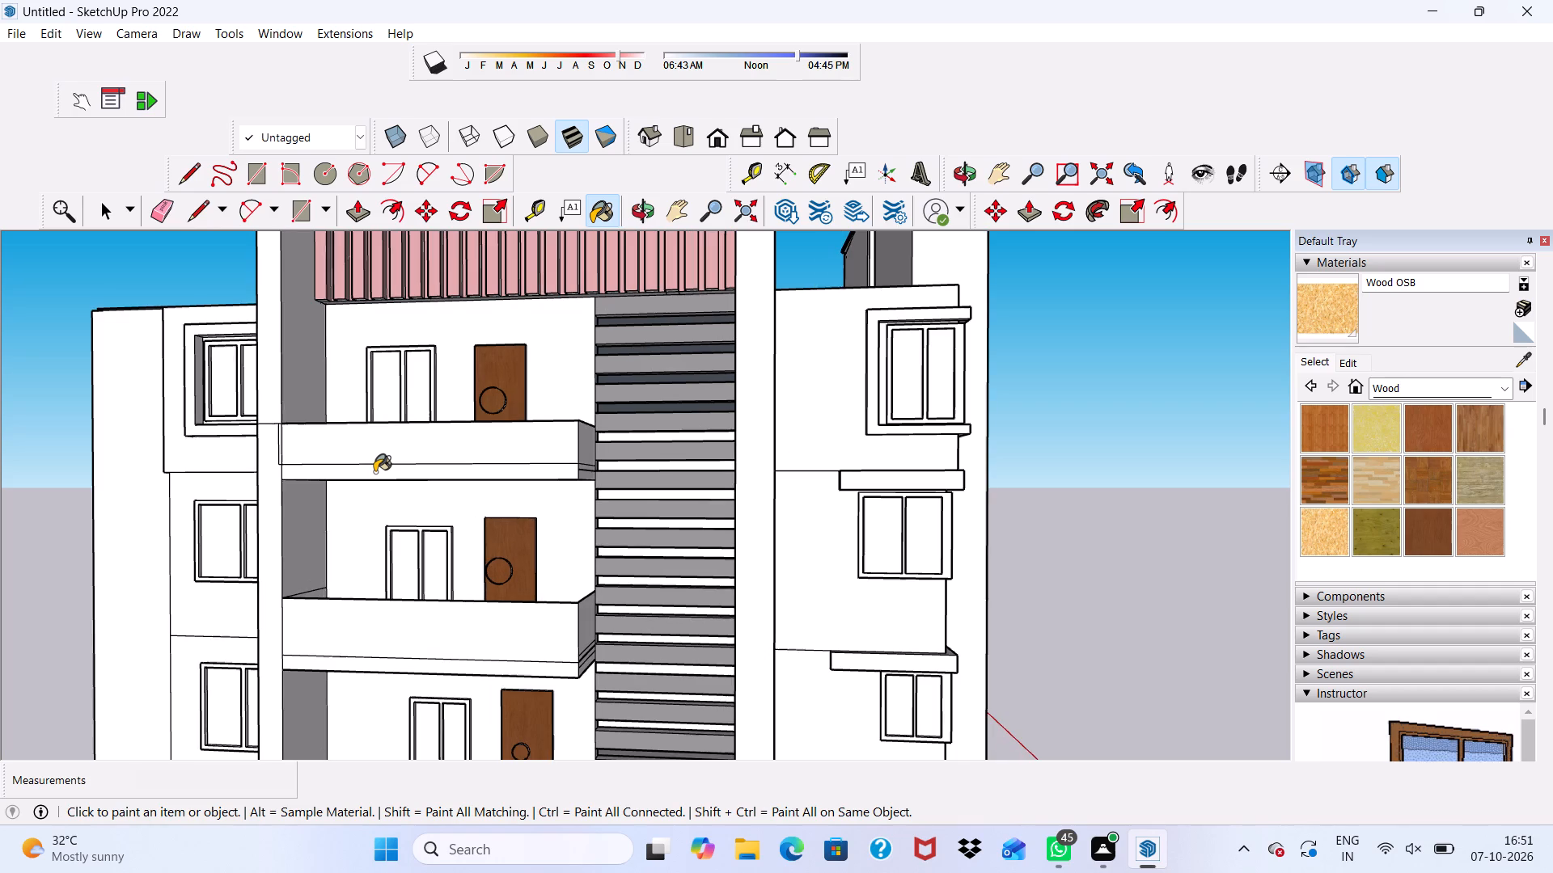
{"action": "left_click", "coordinate": [374, 472]}
{"action": "middle_click_drag", "start_coordinate": [379, 474], "coordinate": [384, 420]}
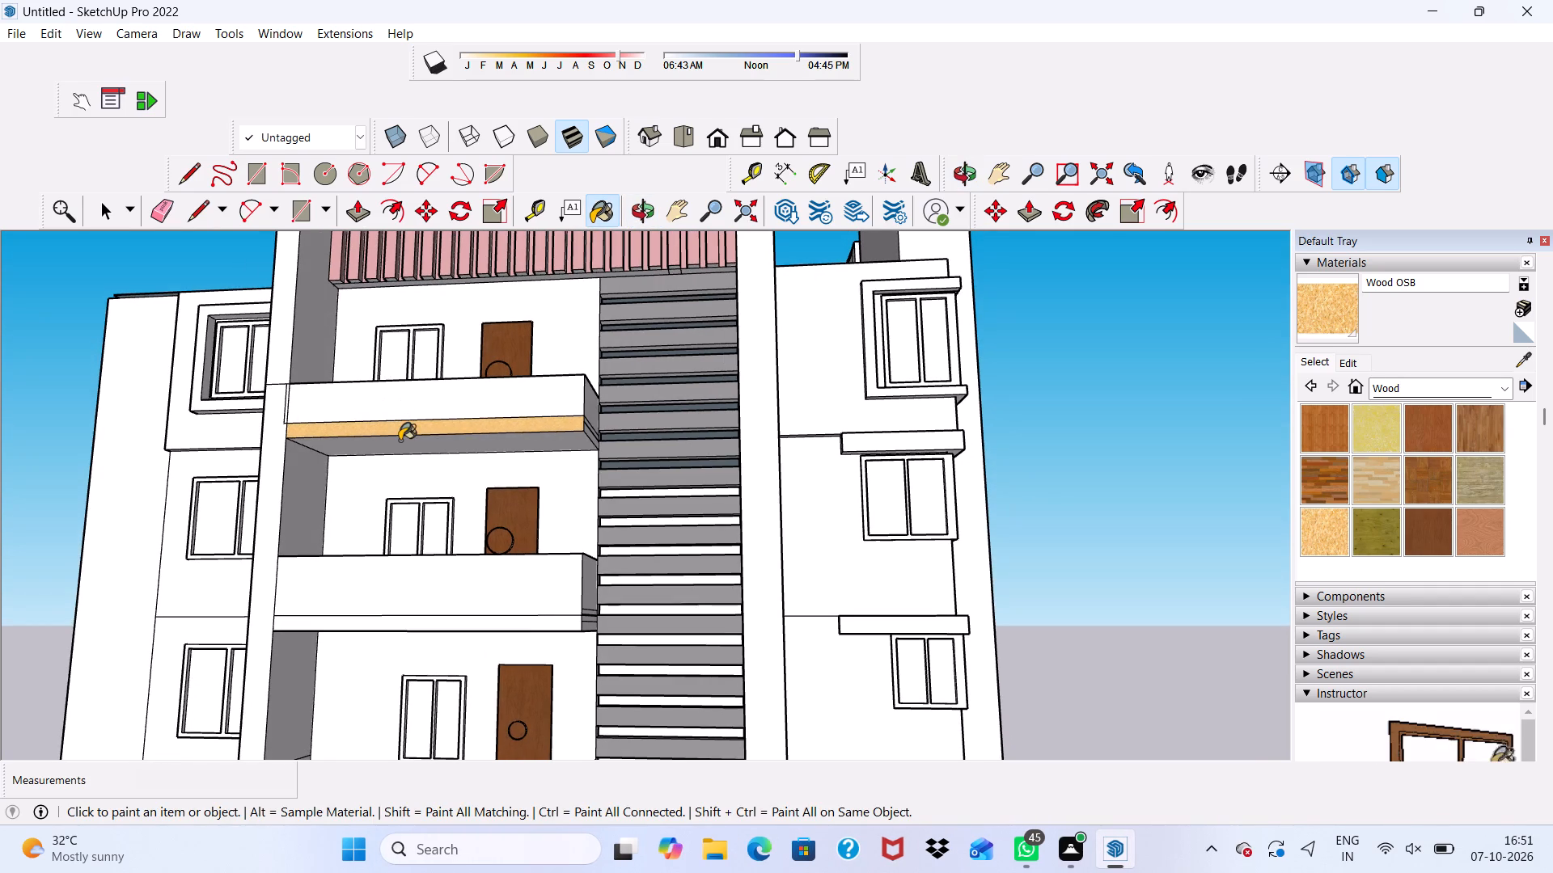
{"action": "left_click", "coordinate": [400, 441]}
{"action": "left_click", "coordinate": [419, 618]}
{"action": "scroll", "coordinate": [414, 605], "scroll_direction": "down", "scroll_amount": 4}
{"action": "middle_click_drag", "start_coordinate": [410, 604], "coordinate": [411, 580]}
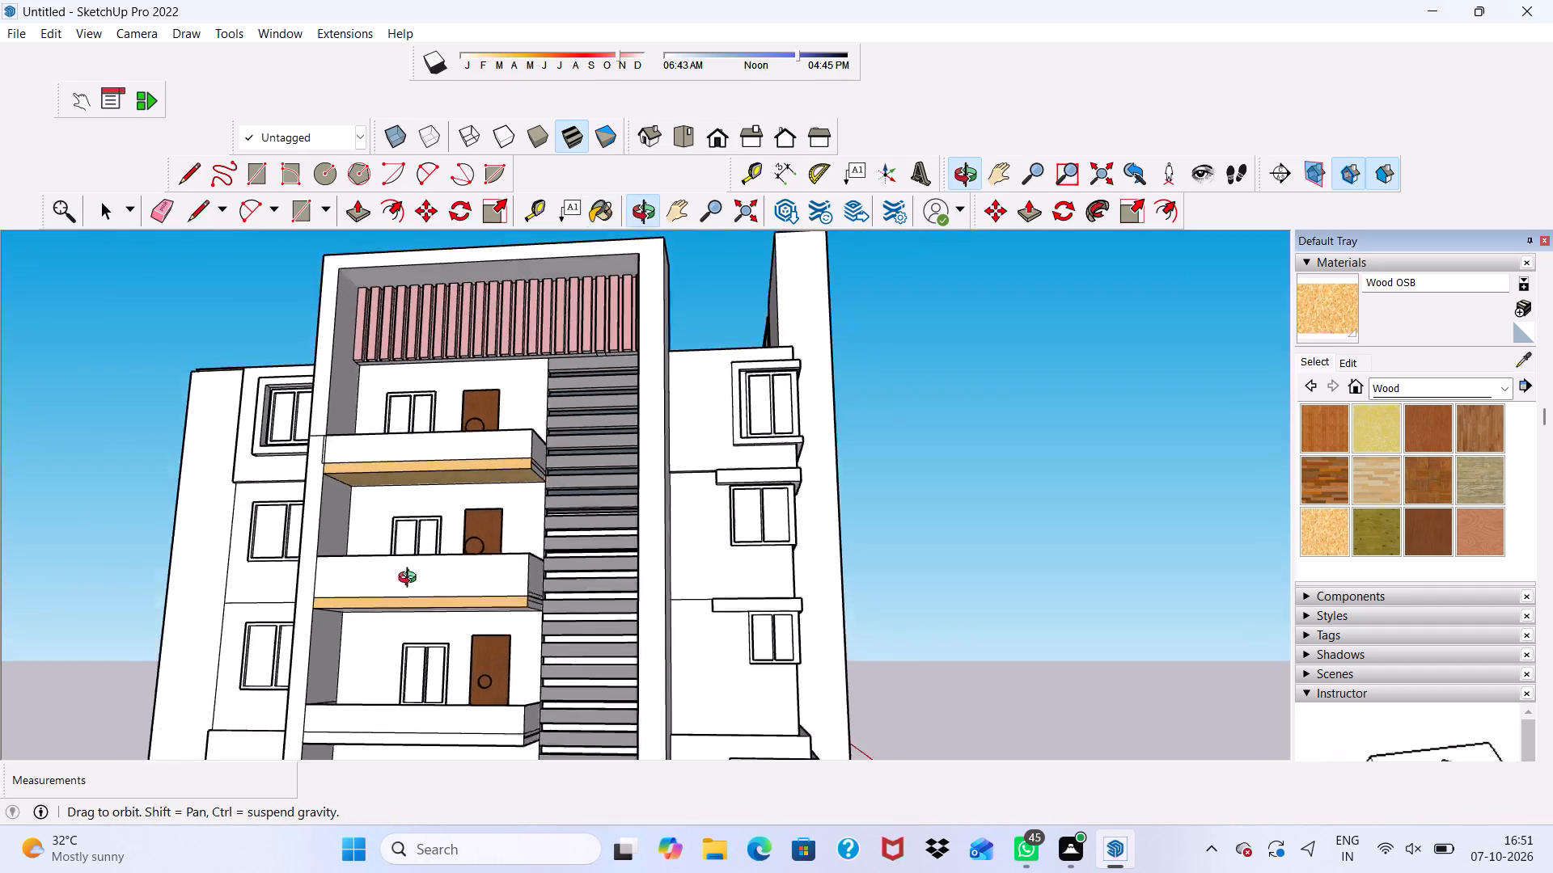
{"action": "middle_click_drag", "start_coordinate": [411, 580], "coordinate": [440, 475]}
{"action": "left_click", "coordinate": [440, 475]}
{"action": "left_click", "coordinate": [430, 584]}
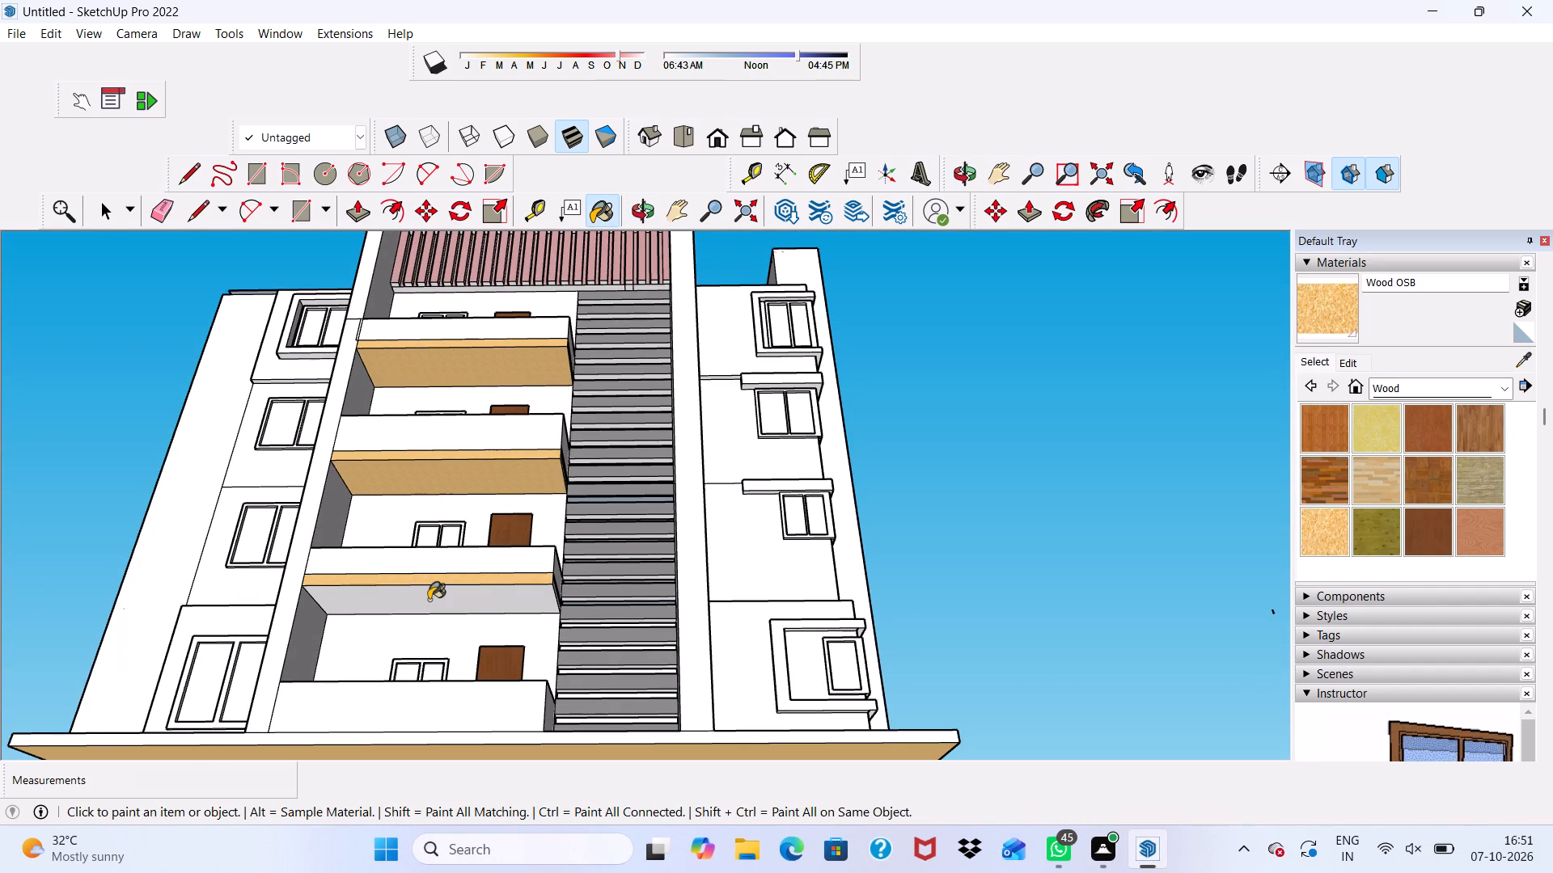
{"action": "left_click", "coordinate": [429, 600]}
{"action": "left_click", "coordinate": [426, 736]}
Paint the four solid white balcony railings on the side facade with Translucent Glass Gray from Glass and Mirrors.
{"action": "scroll", "coordinate": [387, 694], "scroll_direction": "down", "scroll_amount": 3}
{"action": "middle_click_drag", "start_coordinate": [386, 690], "coordinate": [370, 793]}
{"action": "scroll", "coordinate": [369, 633], "scroll_direction": "down", "scroll_amount": 5}
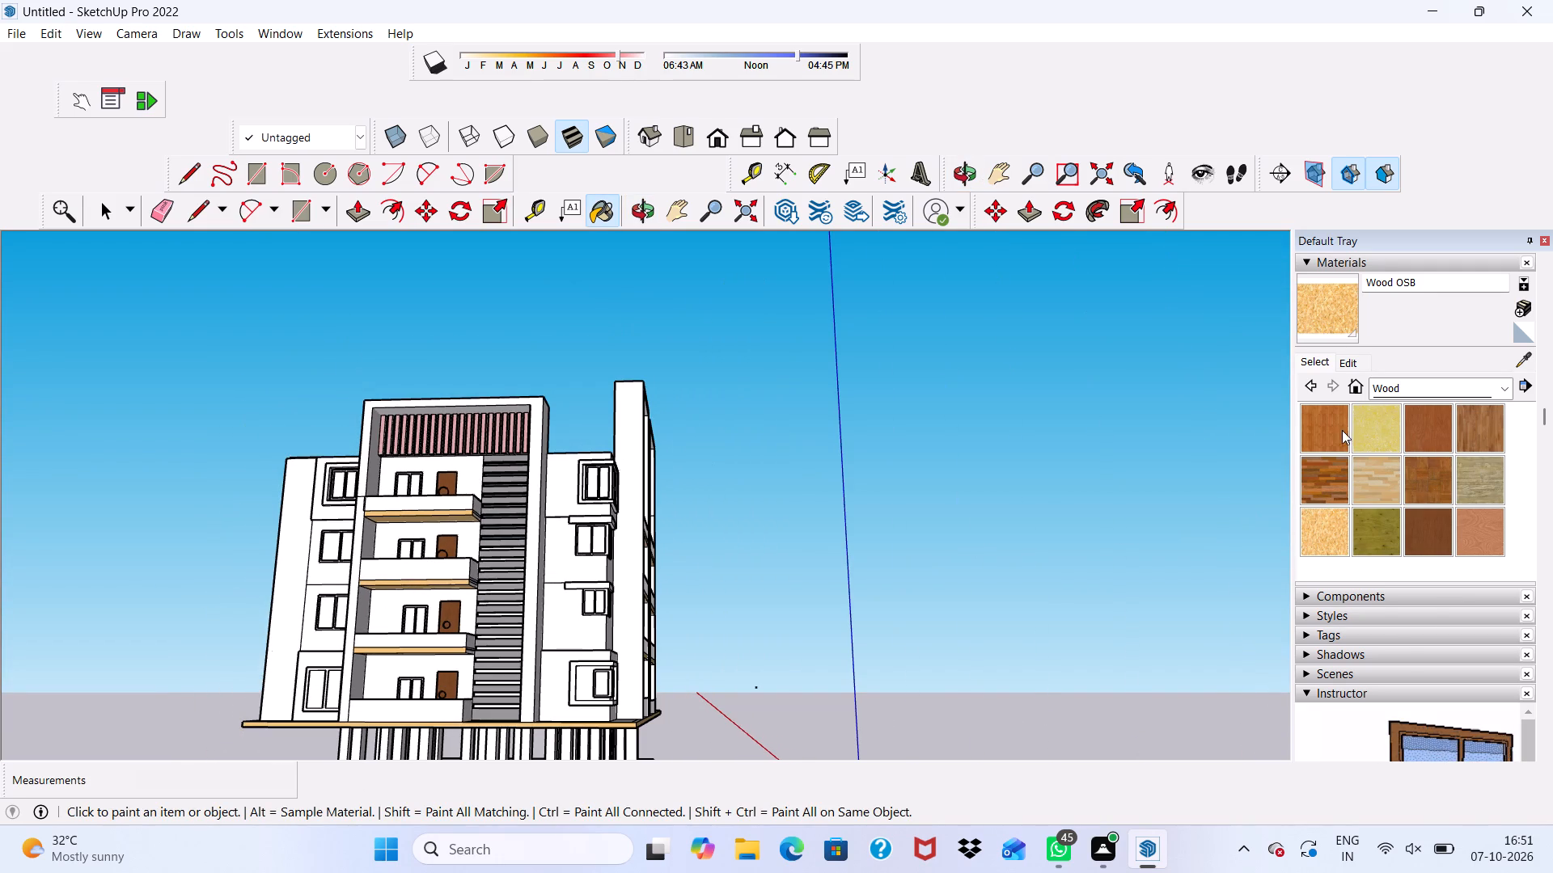
{"action": "scroll", "coordinate": [891, 558], "scroll_direction": "down", "scroll_amount": 2}
{"action": "middle_click_drag", "start_coordinate": [369, 654], "coordinate": [925, 620]}
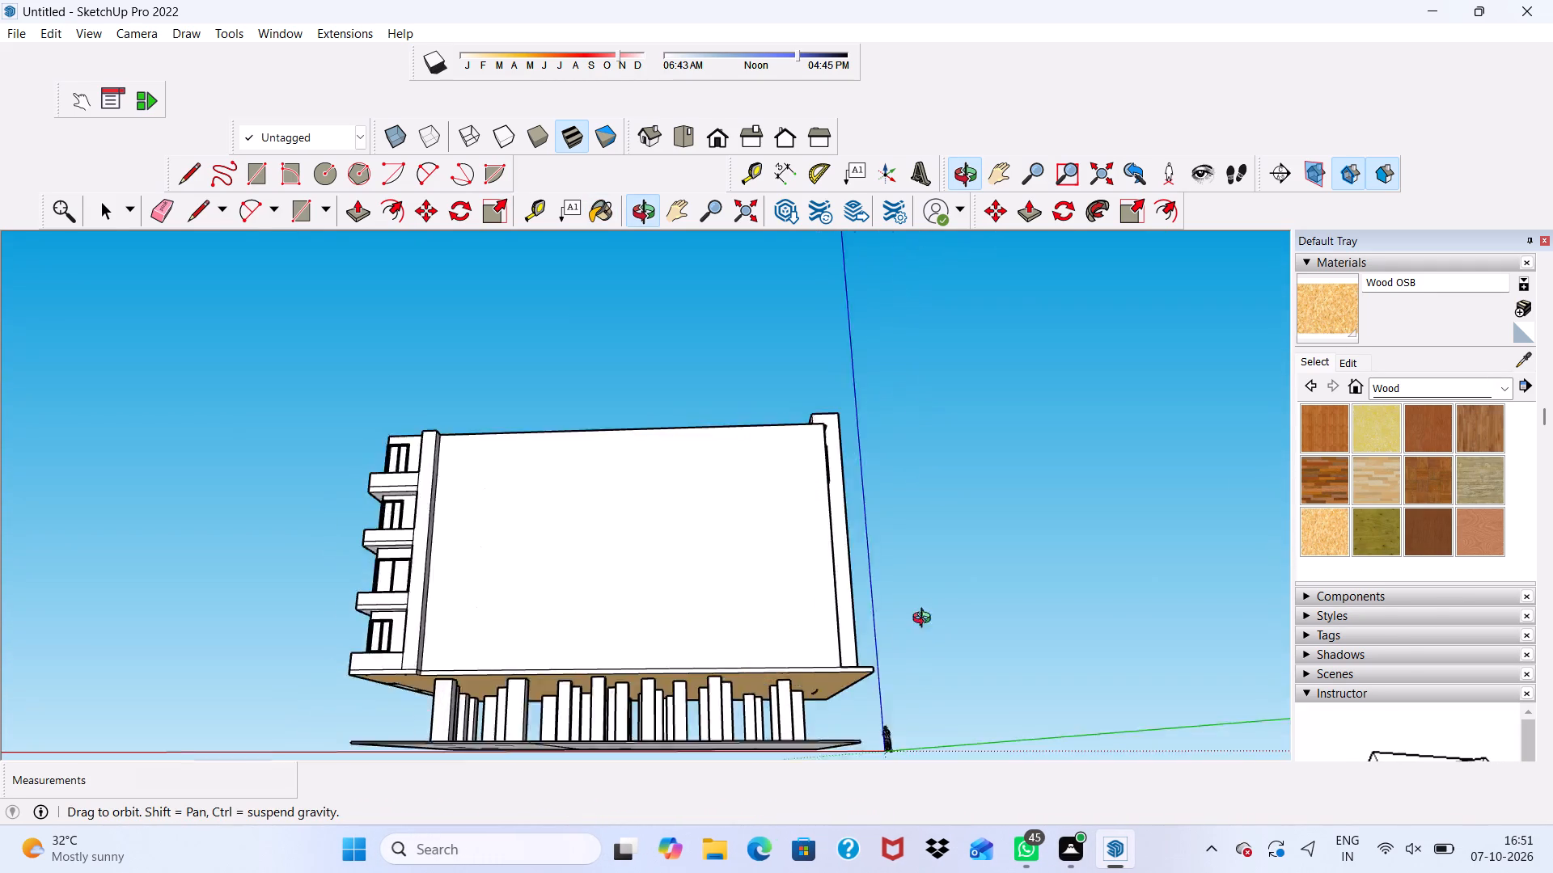
{"action": "middle_click_drag", "start_coordinate": [925, 620], "coordinate": [379, 736]}
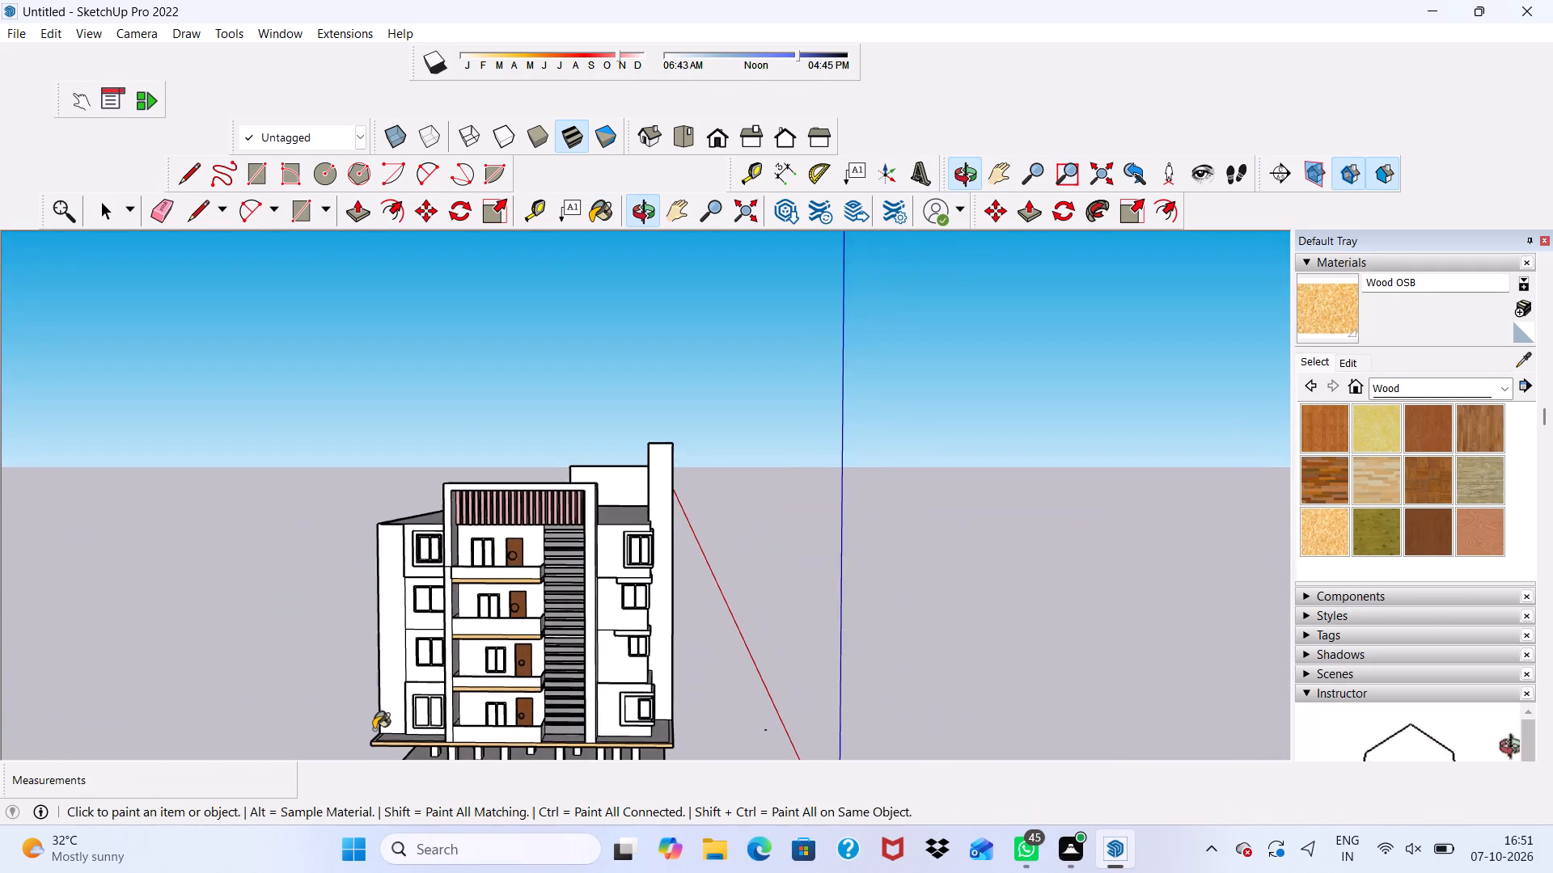
{"action": "left_click", "coordinate": [1496, 390]}
{"action": "left_click", "coordinate": [1435, 488]}
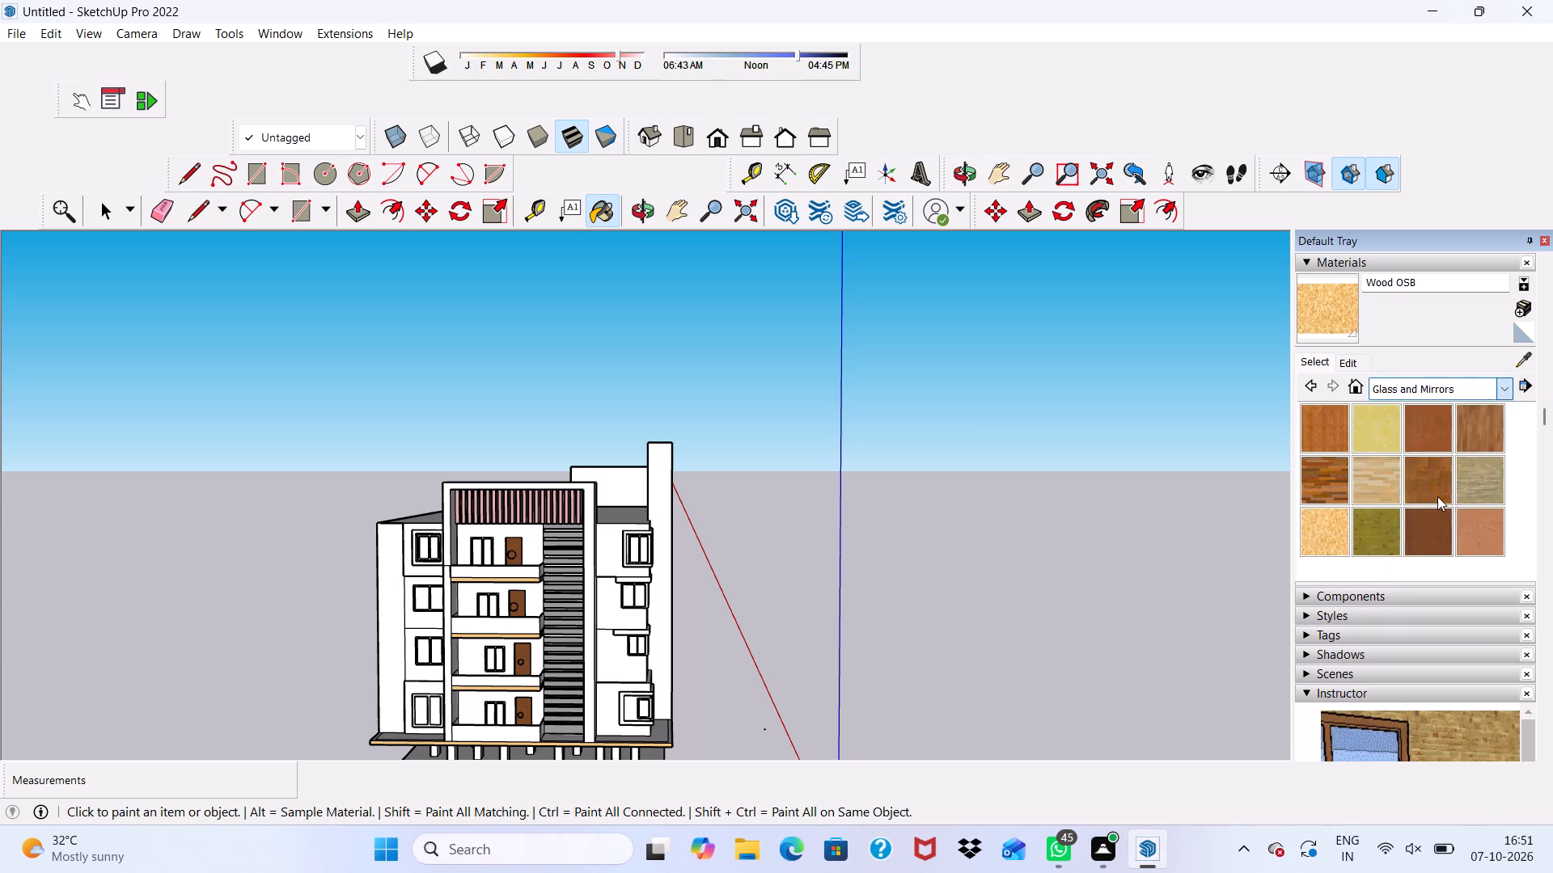
{"action": "left_click", "coordinate": [1474, 481]}
{"action": "scroll", "coordinate": [358, 763], "scroll_direction": "up", "scroll_amount": 4}
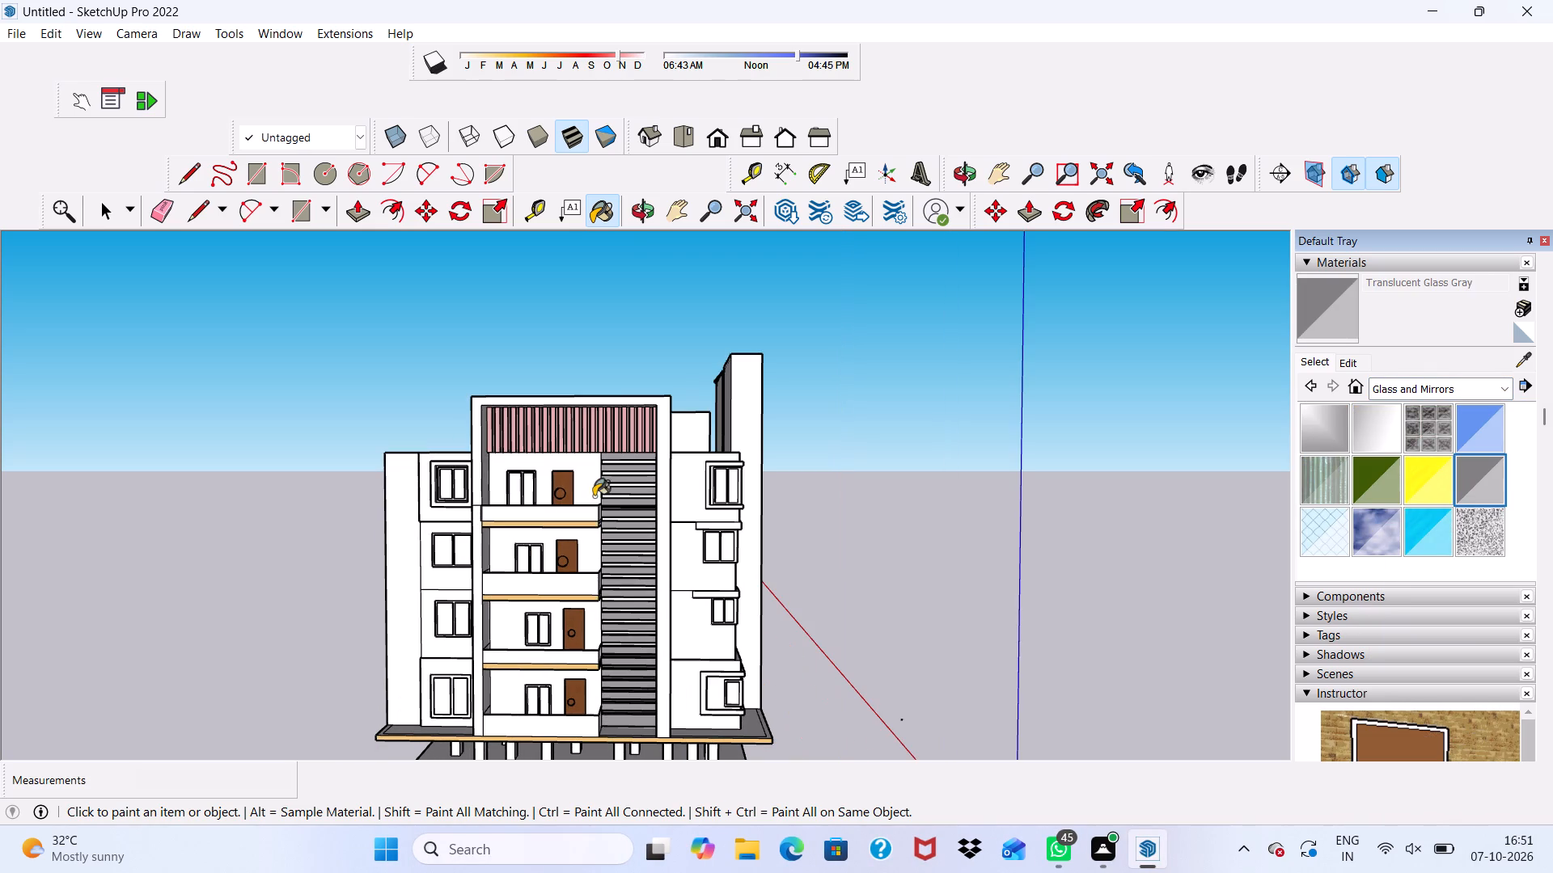
{"action": "left_click", "coordinate": [544, 511]}
{"action": "left_click", "coordinate": [540, 581]}
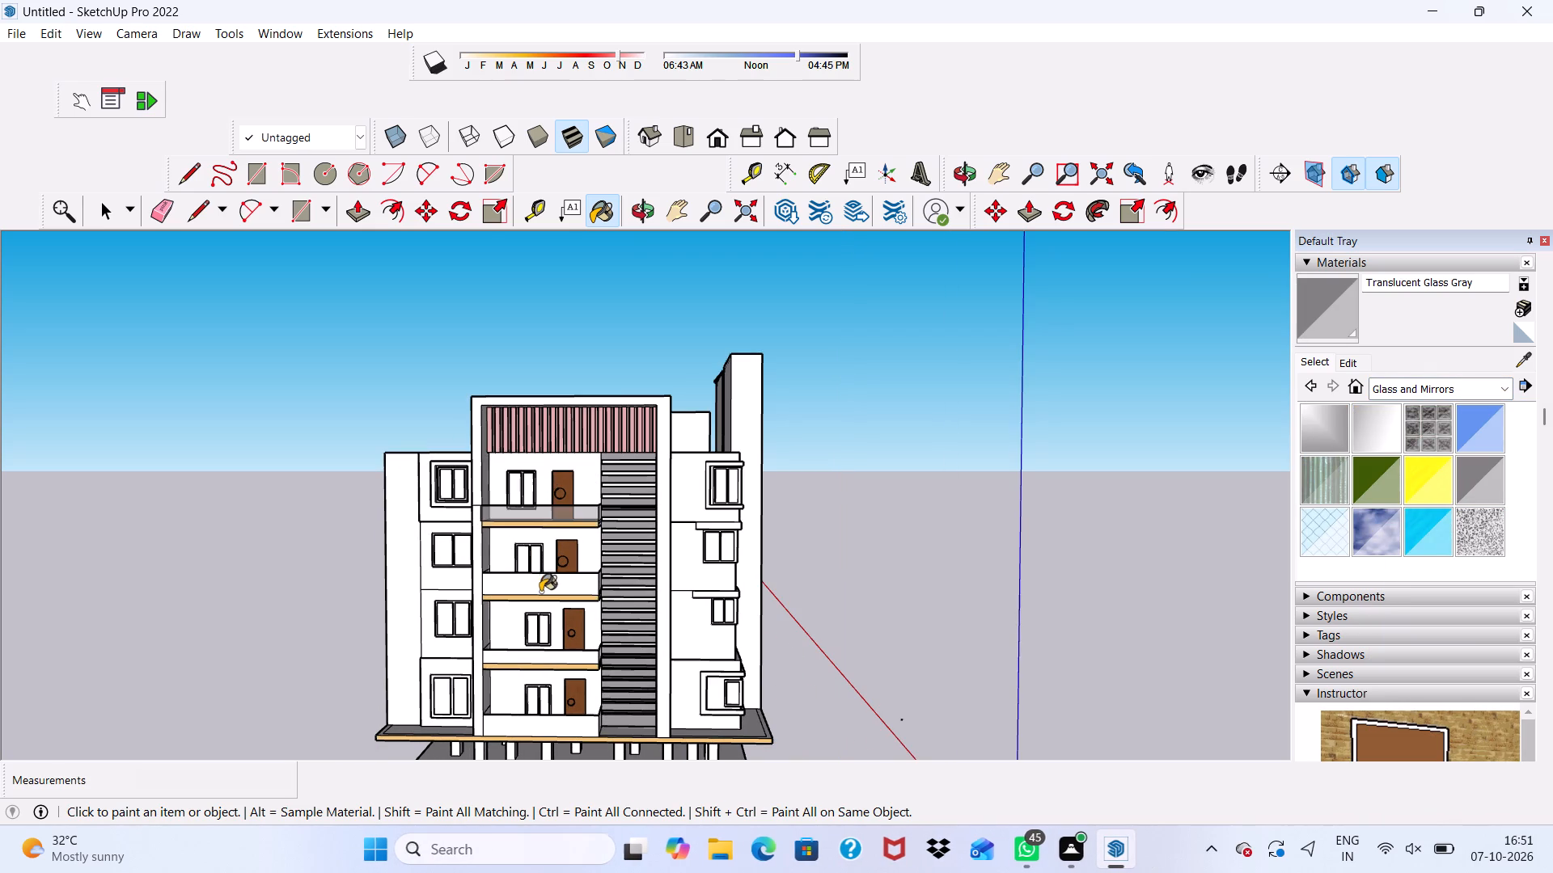
{"action": "left_click", "coordinate": [537, 658]}
{"action": "left_click", "coordinate": [539, 719]}
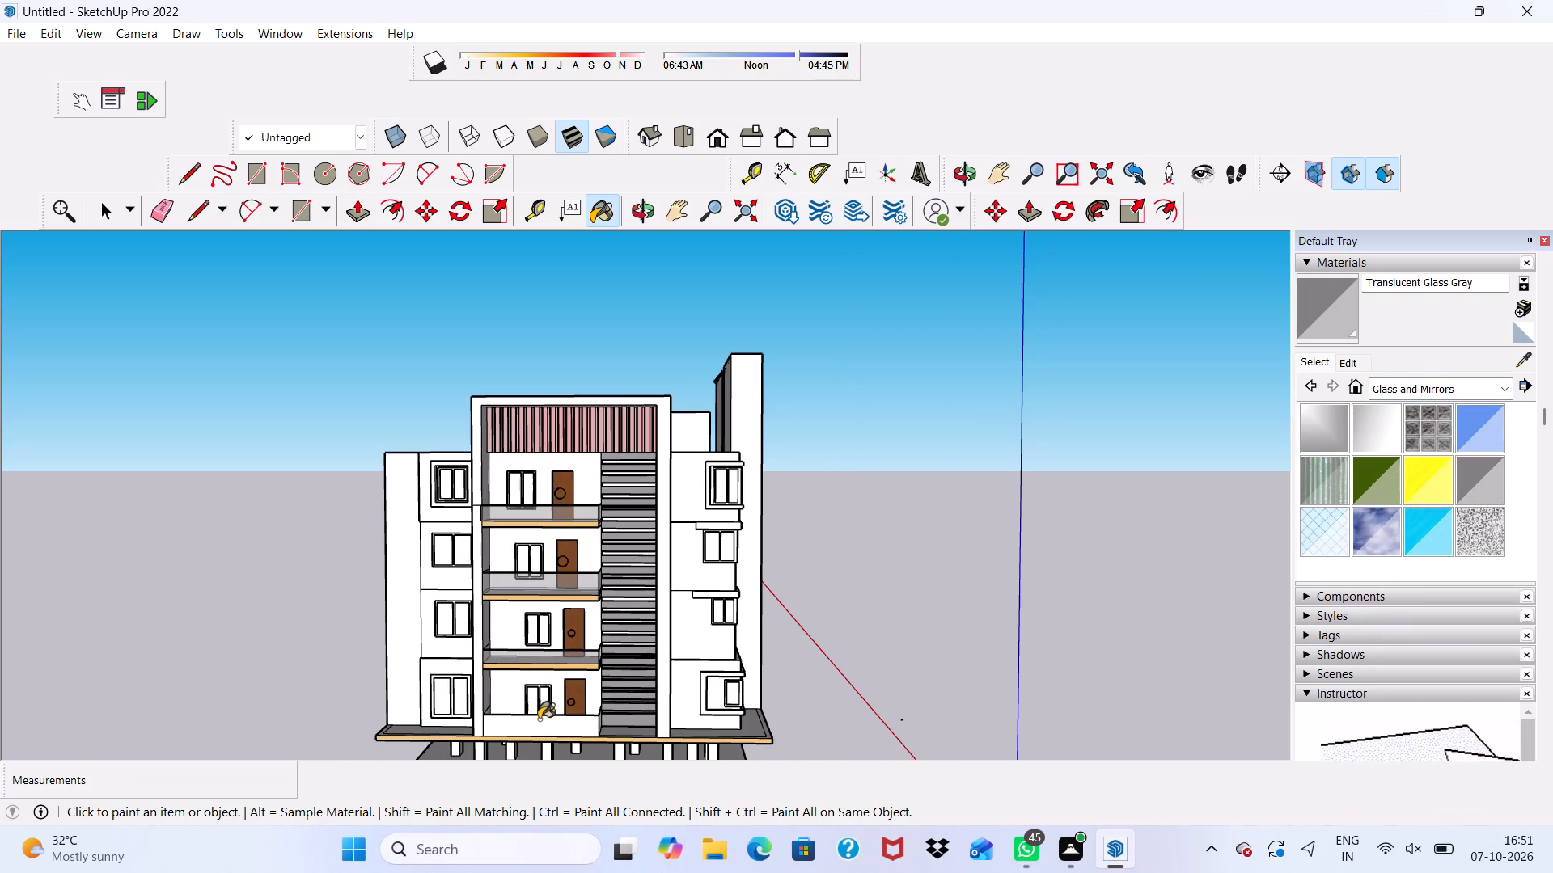
Paint both panes of the side facade's upper two balcony windows with Translucent Glass Blue.
{"action": "left_click", "coordinate": [1462, 424]}
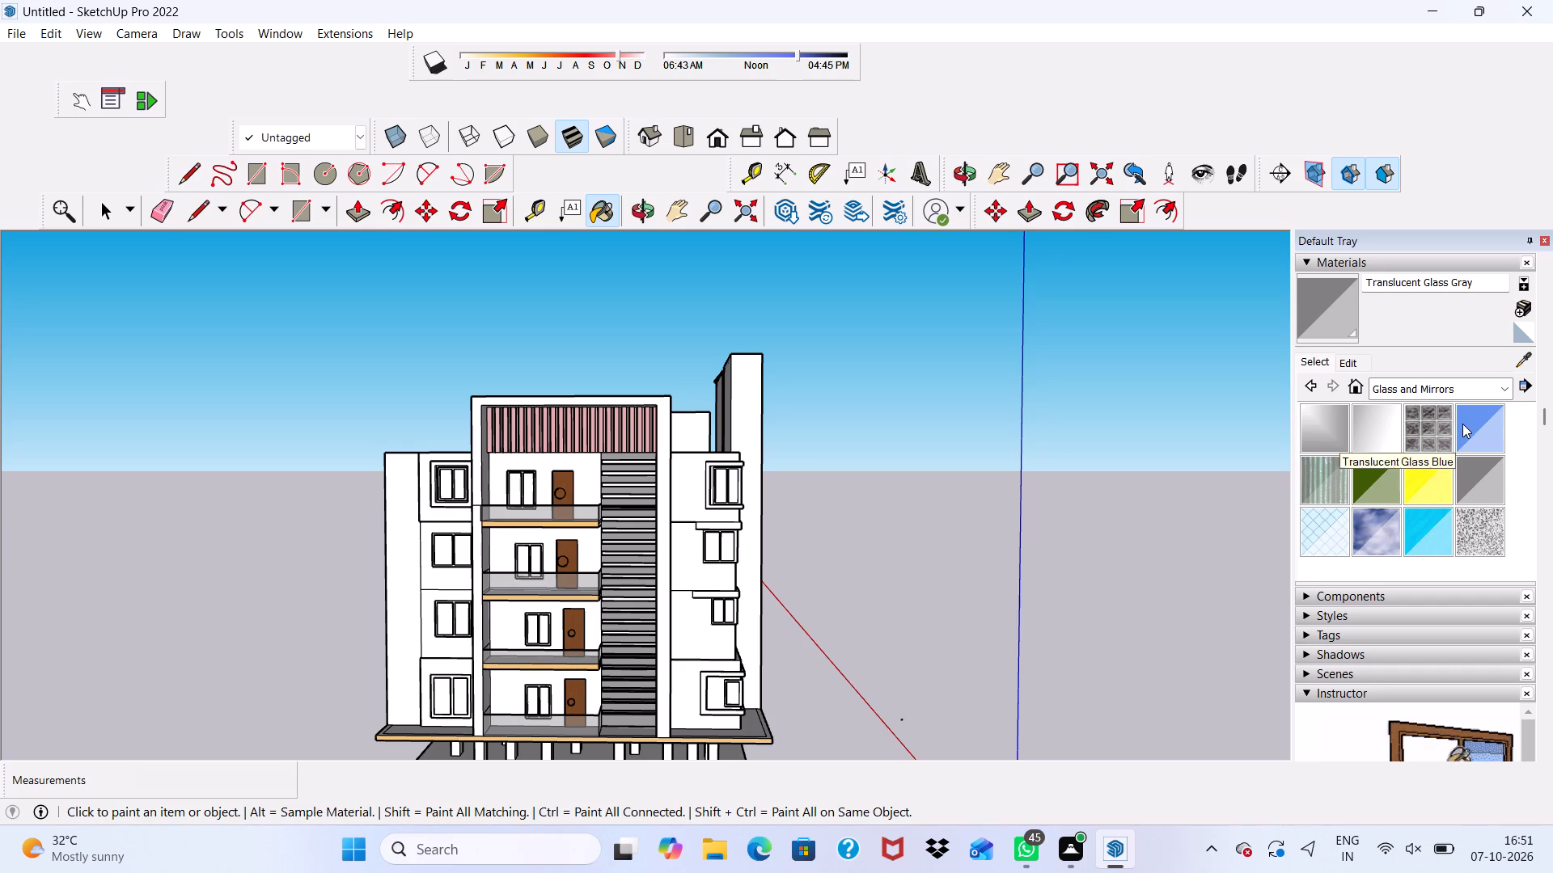
{"action": "scroll", "coordinate": [570, 508], "scroll_direction": "up", "scroll_amount": 8}
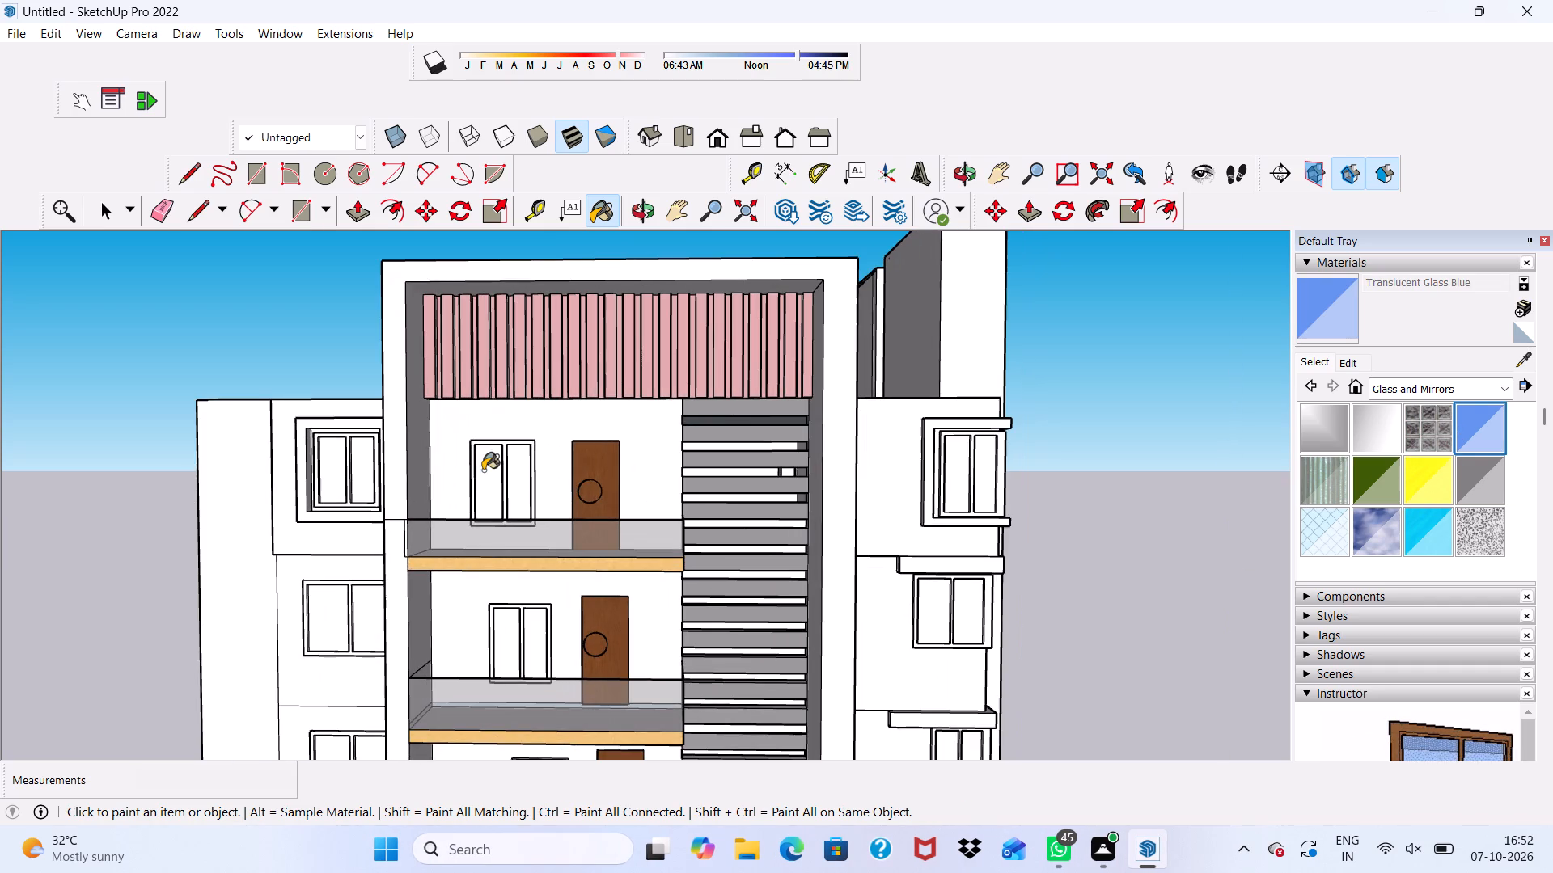
{"action": "left_click", "coordinate": [483, 470]}
{"action": "scroll", "coordinate": [489, 470], "scroll_direction": "up", "scroll_amount": 2}
{"action": "left_click", "coordinate": [518, 465]}
{"action": "scroll", "coordinate": [486, 653], "scroll_direction": "up", "scroll_amount": 3}
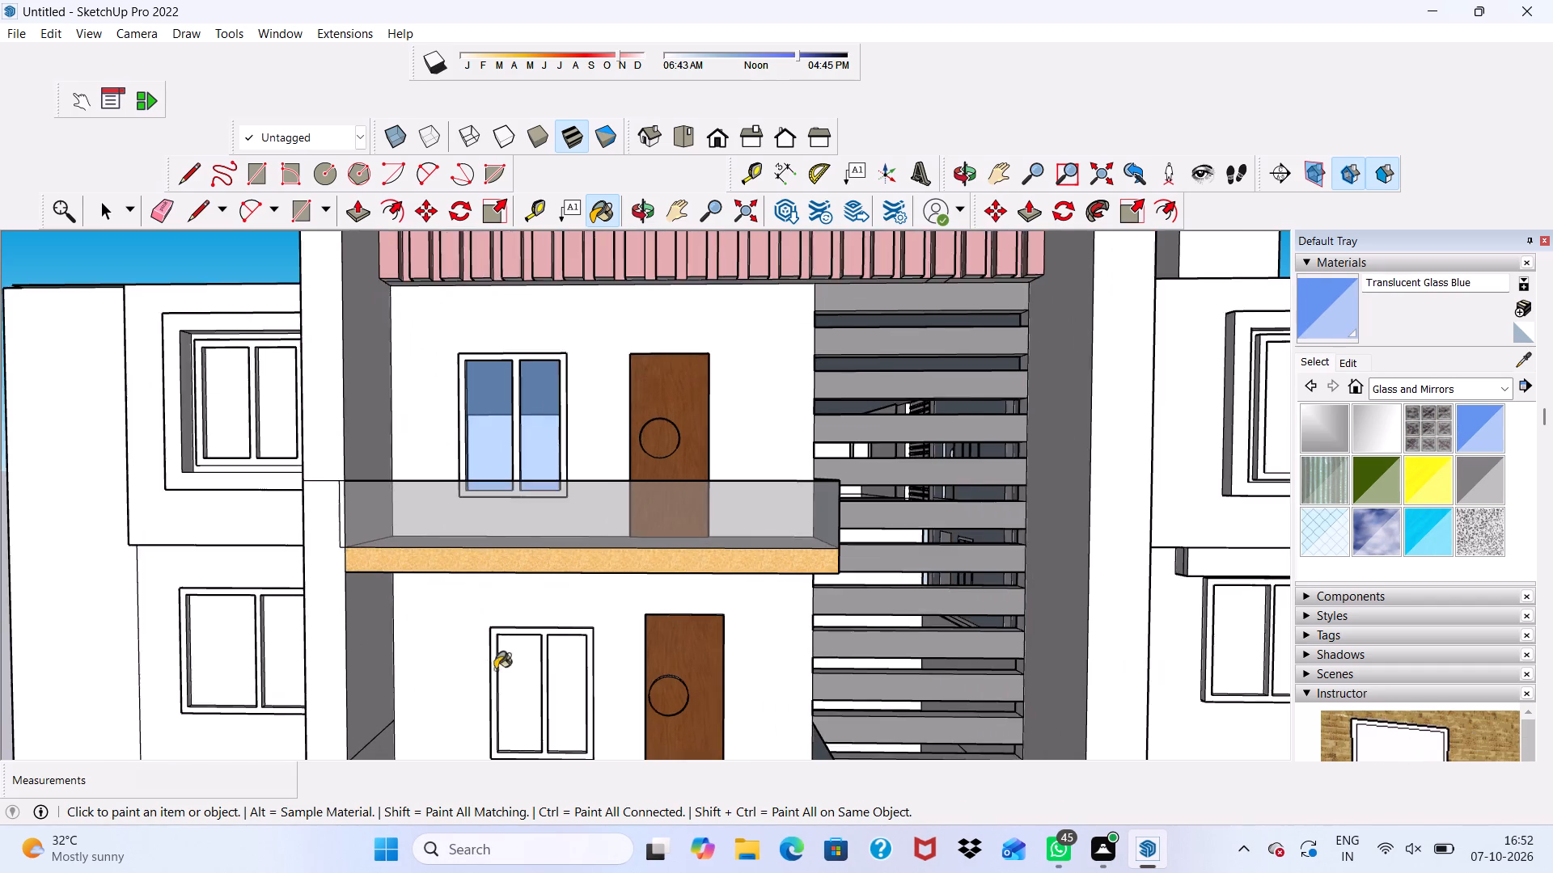
{"action": "scroll", "coordinate": [495, 669], "scroll_direction": "up", "scroll_amount": 1}
{"action": "left_click", "coordinate": [510, 689]}
{"action": "left_click", "coordinate": [565, 686]}
Paint both panes of the side facade's lower two balcony windows with Translucent Glass Blue.
{"action": "scroll", "coordinate": [558, 635], "scroll_direction": "down", "scroll_amount": 13}
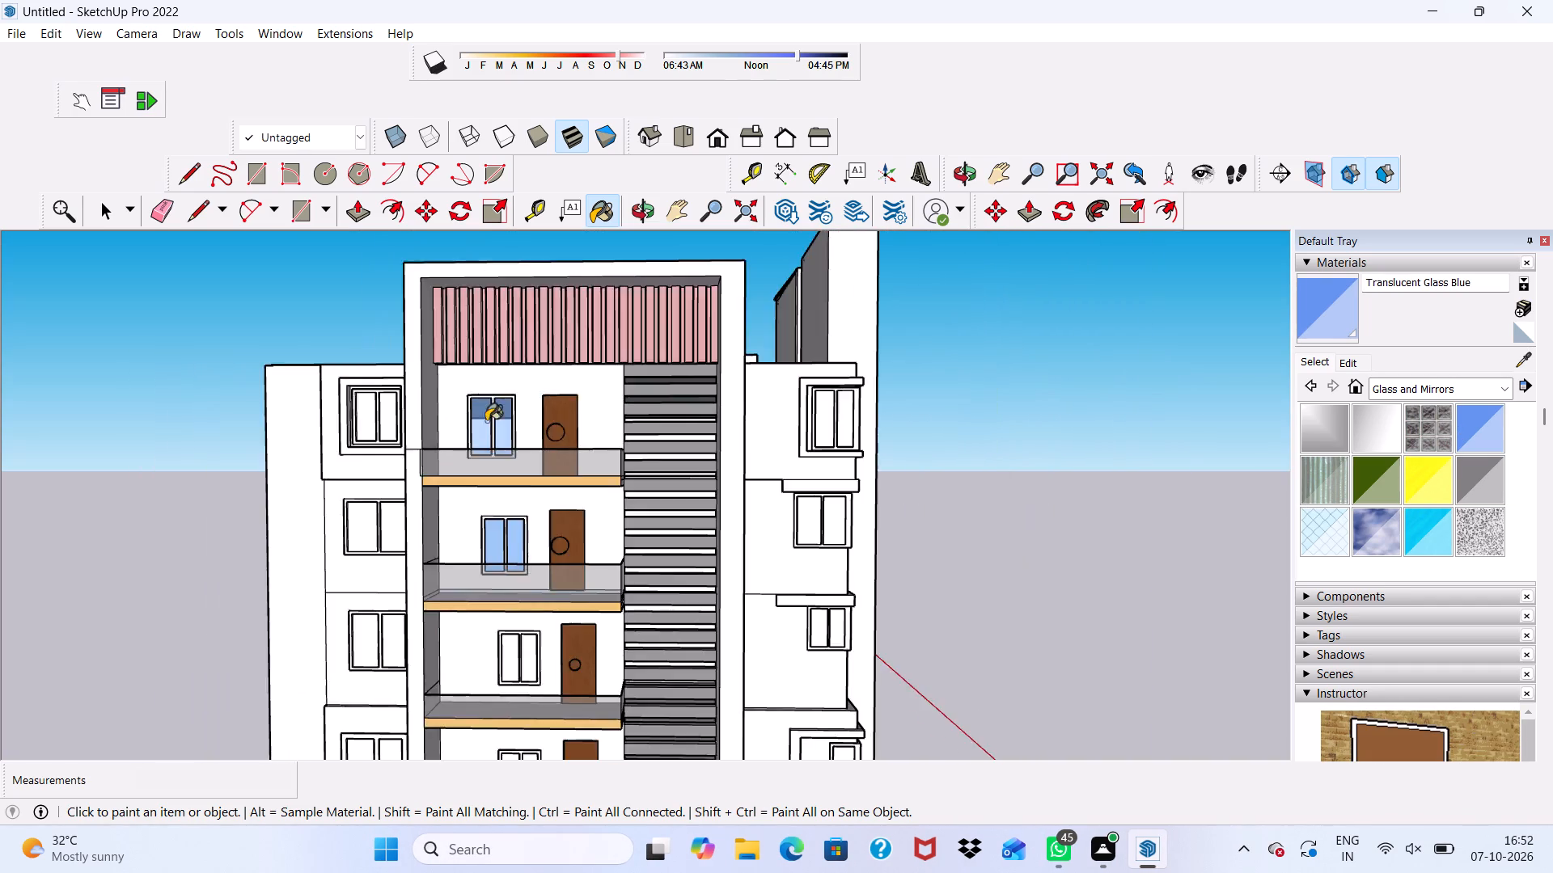
{"action": "scroll", "coordinate": [486, 421], "scroll_direction": "down", "scroll_amount": 3}
{"action": "scroll", "coordinate": [543, 736], "scroll_direction": "up", "scroll_amount": 4}
{"action": "scroll", "coordinate": [510, 464], "scroll_direction": "up", "scroll_amount": 3}
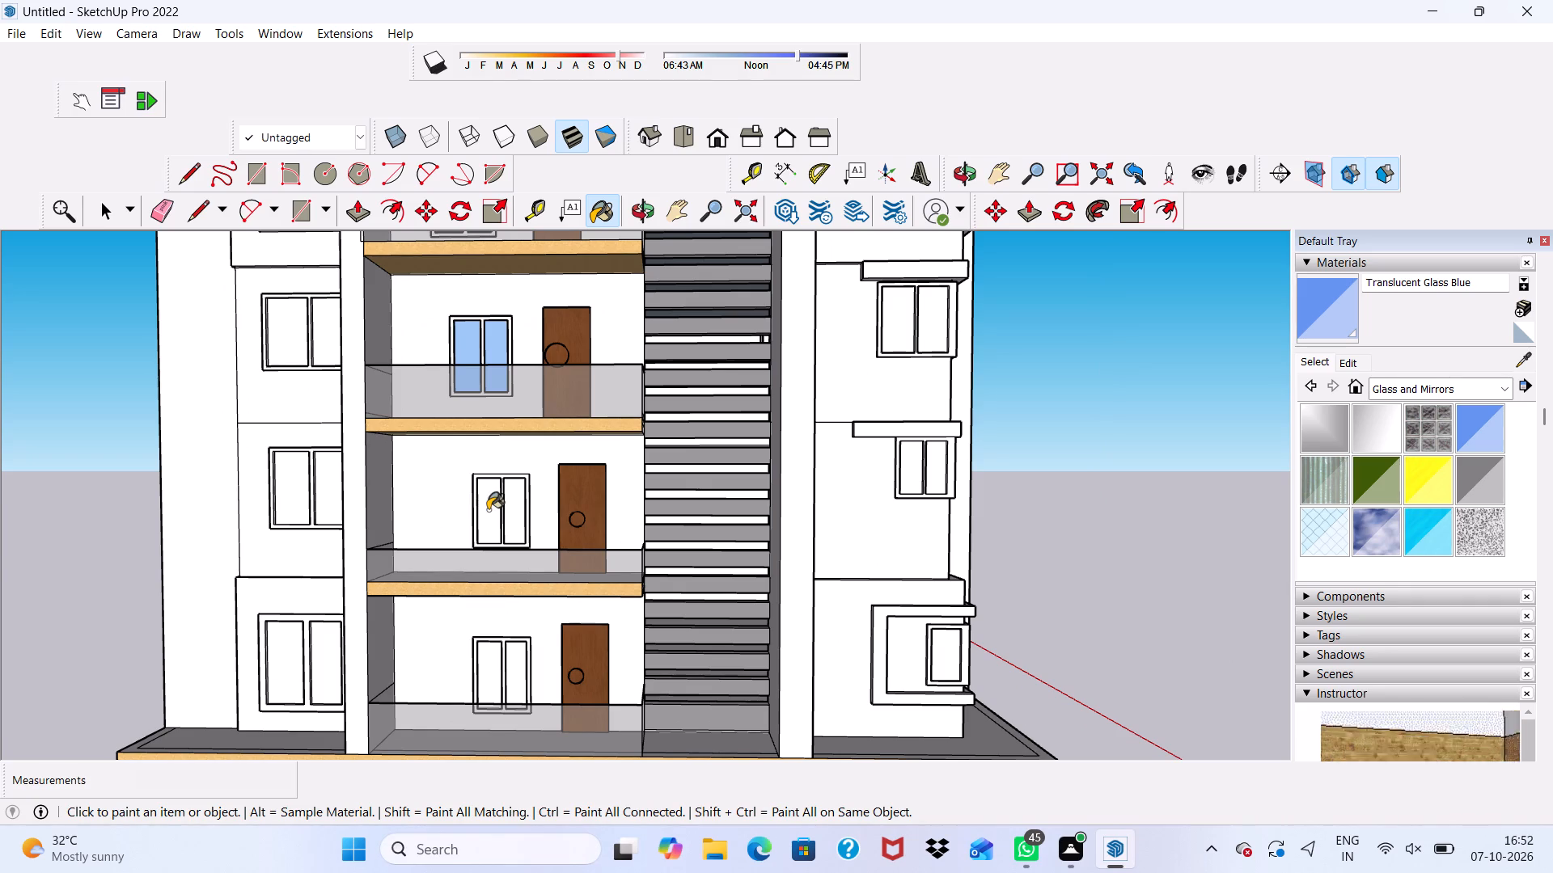
{"action": "left_click", "coordinate": [488, 510]}
{"action": "left_click", "coordinate": [518, 506]}
{"action": "scroll", "coordinate": [481, 657], "scroll_direction": "up", "scroll_amount": 3}
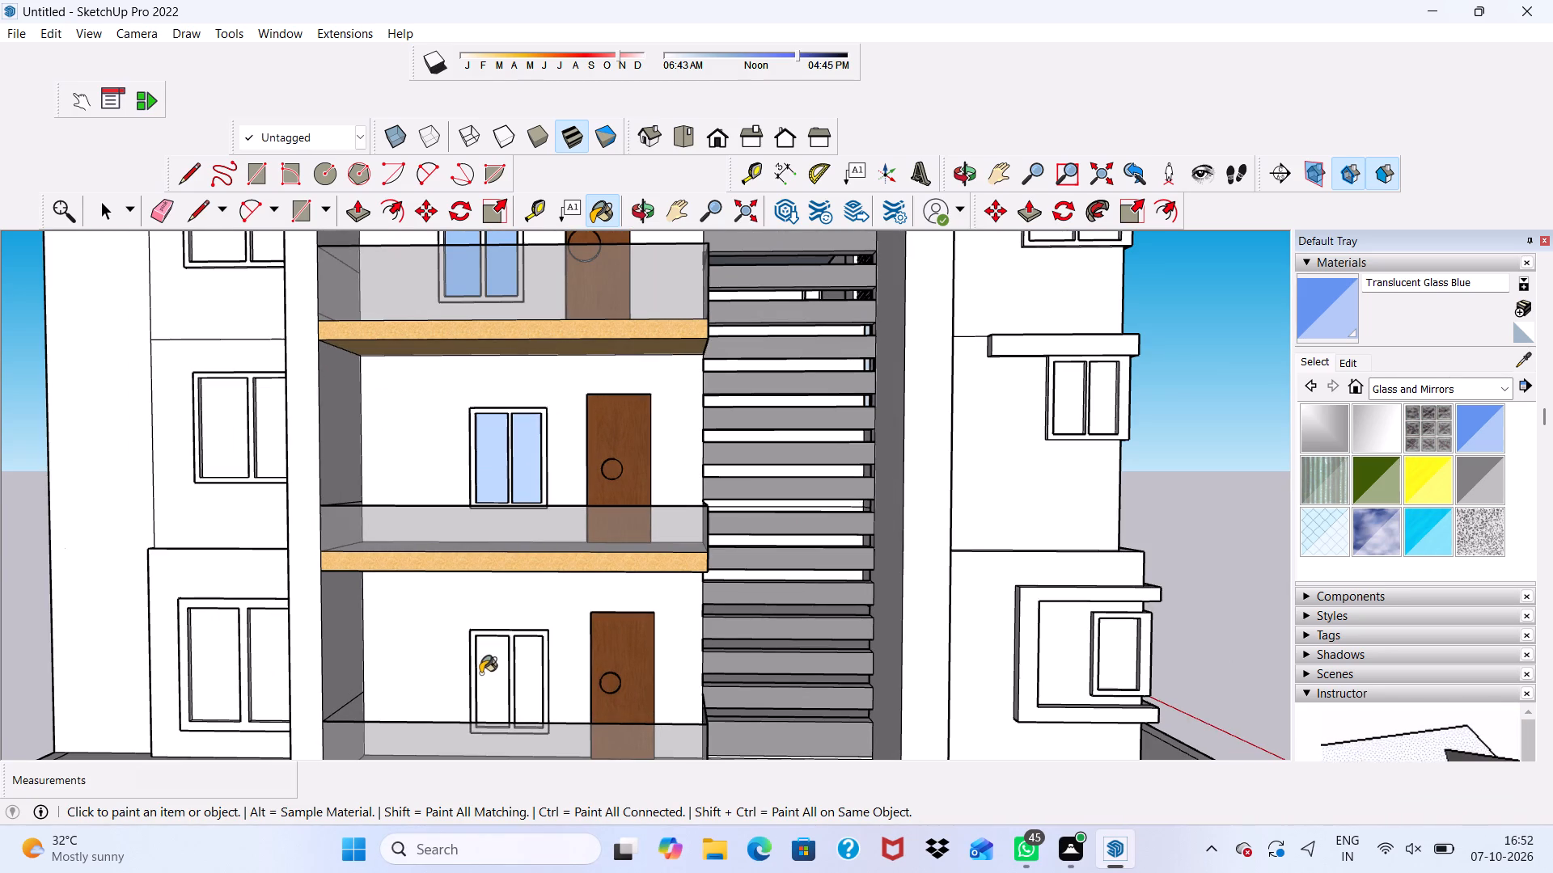
{"action": "left_click", "coordinate": [488, 669]}
{"action": "left_click", "coordinate": [531, 660]}
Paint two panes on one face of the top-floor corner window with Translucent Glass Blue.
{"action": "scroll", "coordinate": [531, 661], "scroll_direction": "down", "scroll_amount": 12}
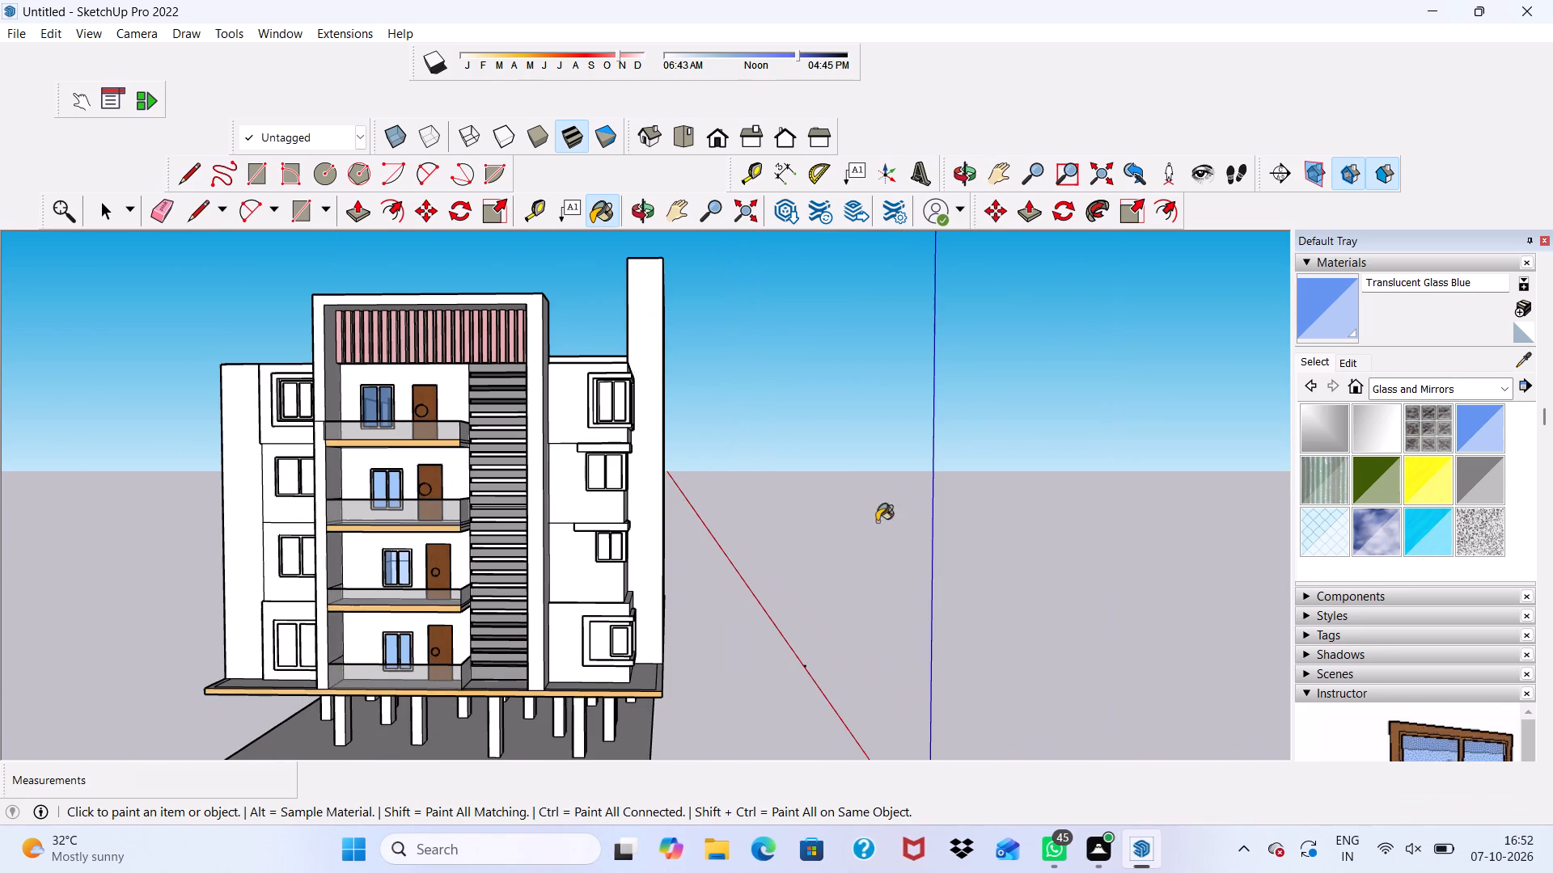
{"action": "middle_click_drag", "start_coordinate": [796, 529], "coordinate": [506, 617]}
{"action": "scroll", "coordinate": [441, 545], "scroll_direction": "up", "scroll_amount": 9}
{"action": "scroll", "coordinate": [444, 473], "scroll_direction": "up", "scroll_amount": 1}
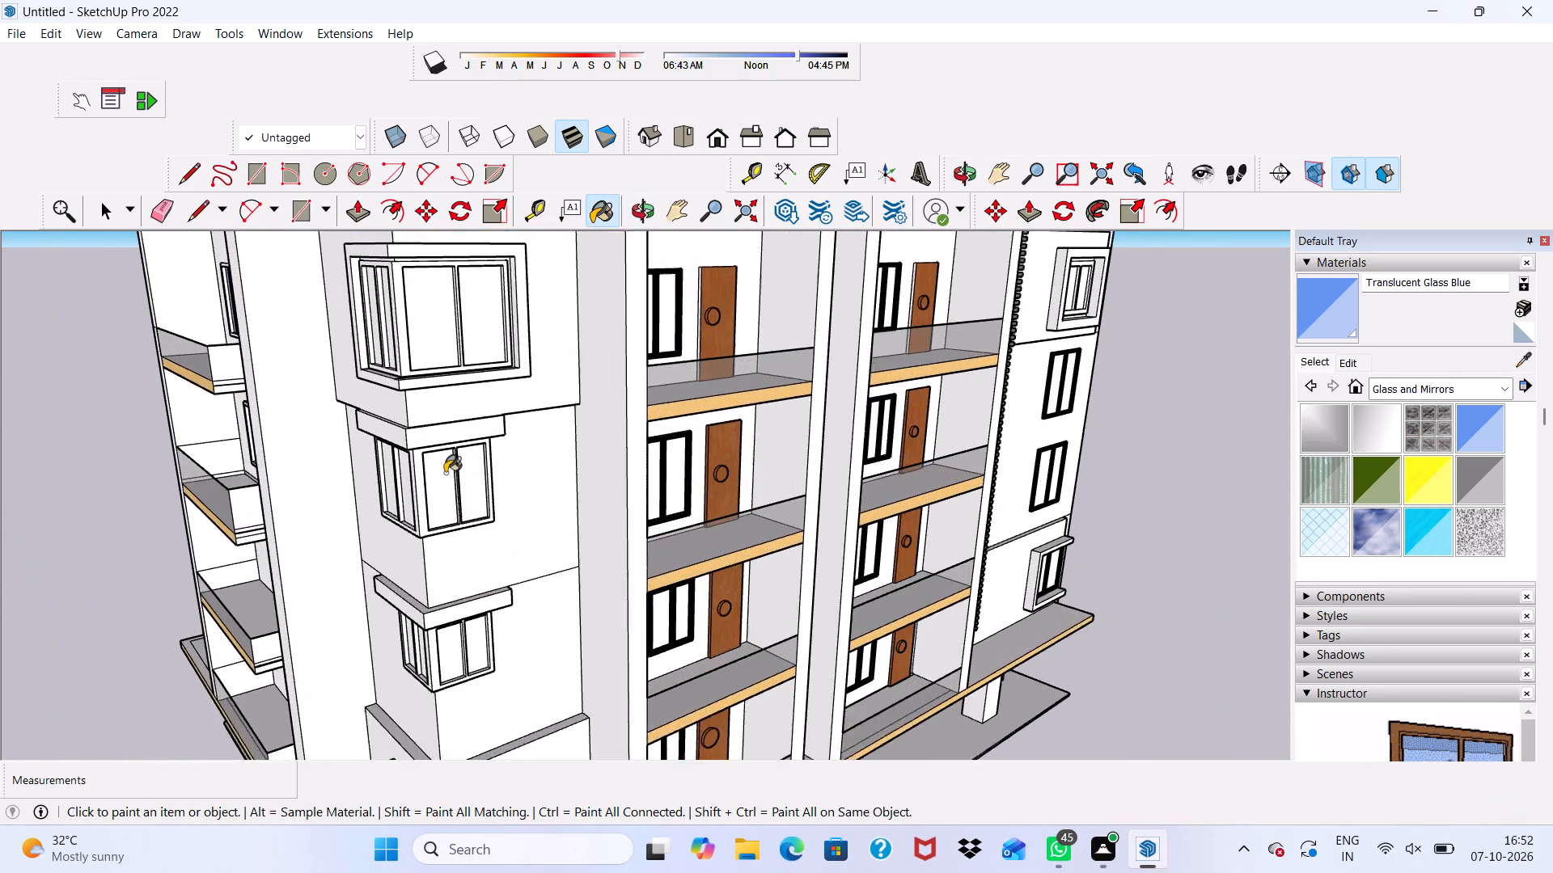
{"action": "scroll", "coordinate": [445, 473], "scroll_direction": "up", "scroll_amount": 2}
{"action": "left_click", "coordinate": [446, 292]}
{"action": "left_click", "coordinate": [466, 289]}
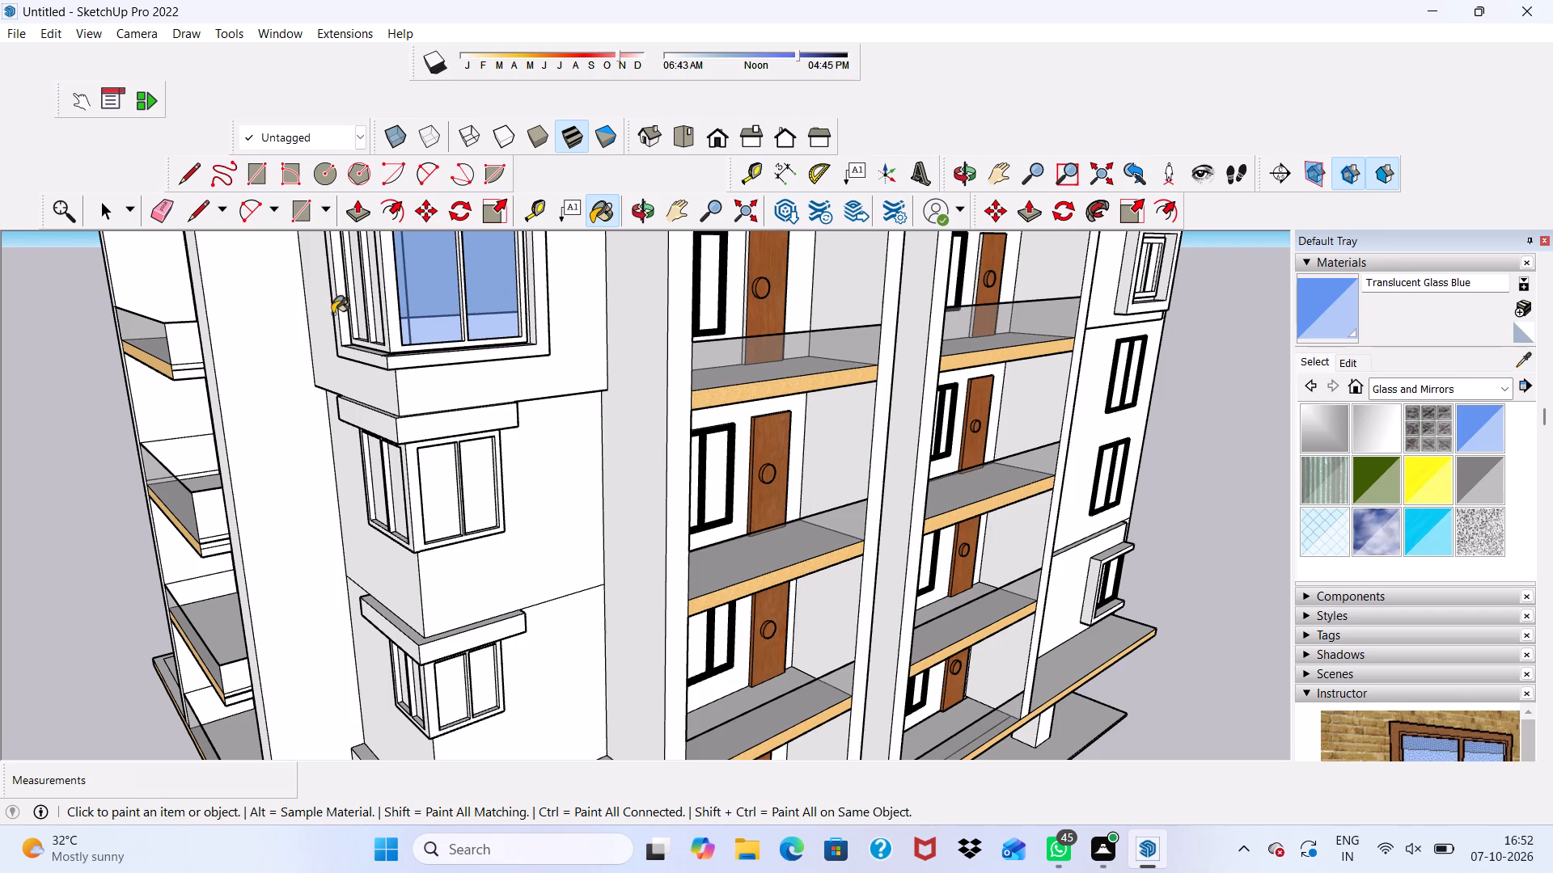
Paint all four panes of the top-floor corner window, on both faces, with Translucent Glass Tinted.
{"action": "middle_click_drag", "start_coordinate": [358, 303], "coordinate": [434, 321]}
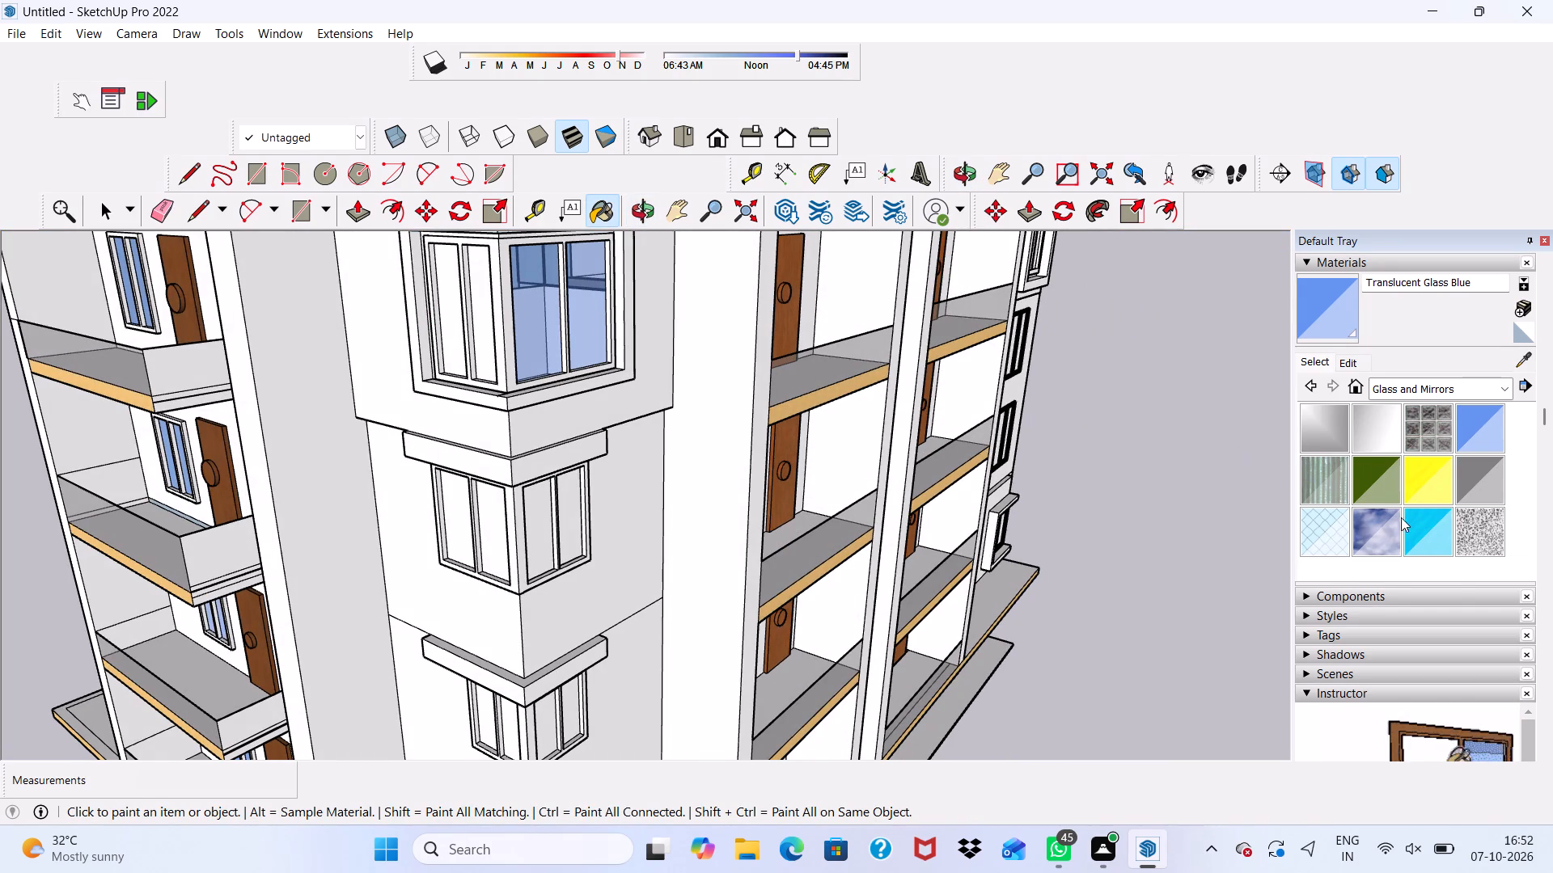
{"action": "left_click", "coordinate": [1407, 521]}
{"action": "scroll", "coordinate": [643, 268], "scroll_direction": "up", "scroll_amount": 3}
{"action": "left_click", "coordinate": [508, 356]}
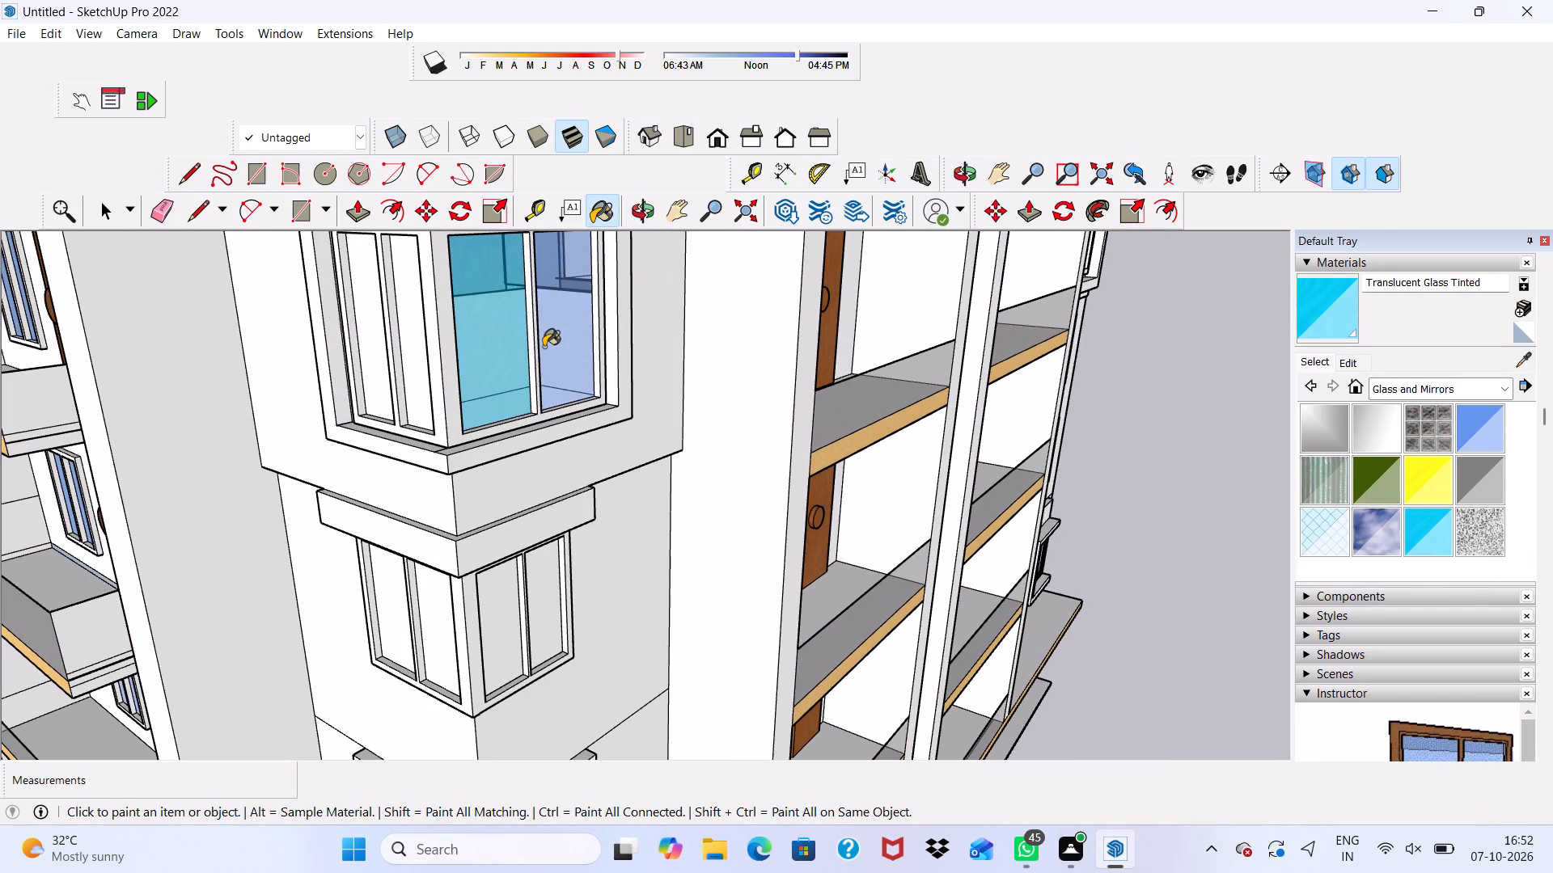
{"action": "left_click", "coordinate": [545, 346]}
{"action": "scroll", "coordinate": [583, 339], "scroll_direction": "down", "scroll_amount": 5}
{"action": "scroll", "coordinate": [475, 318], "scroll_direction": "up", "scroll_amount": 4}
{"action": "left_click", "coordinate": [476, 318]}
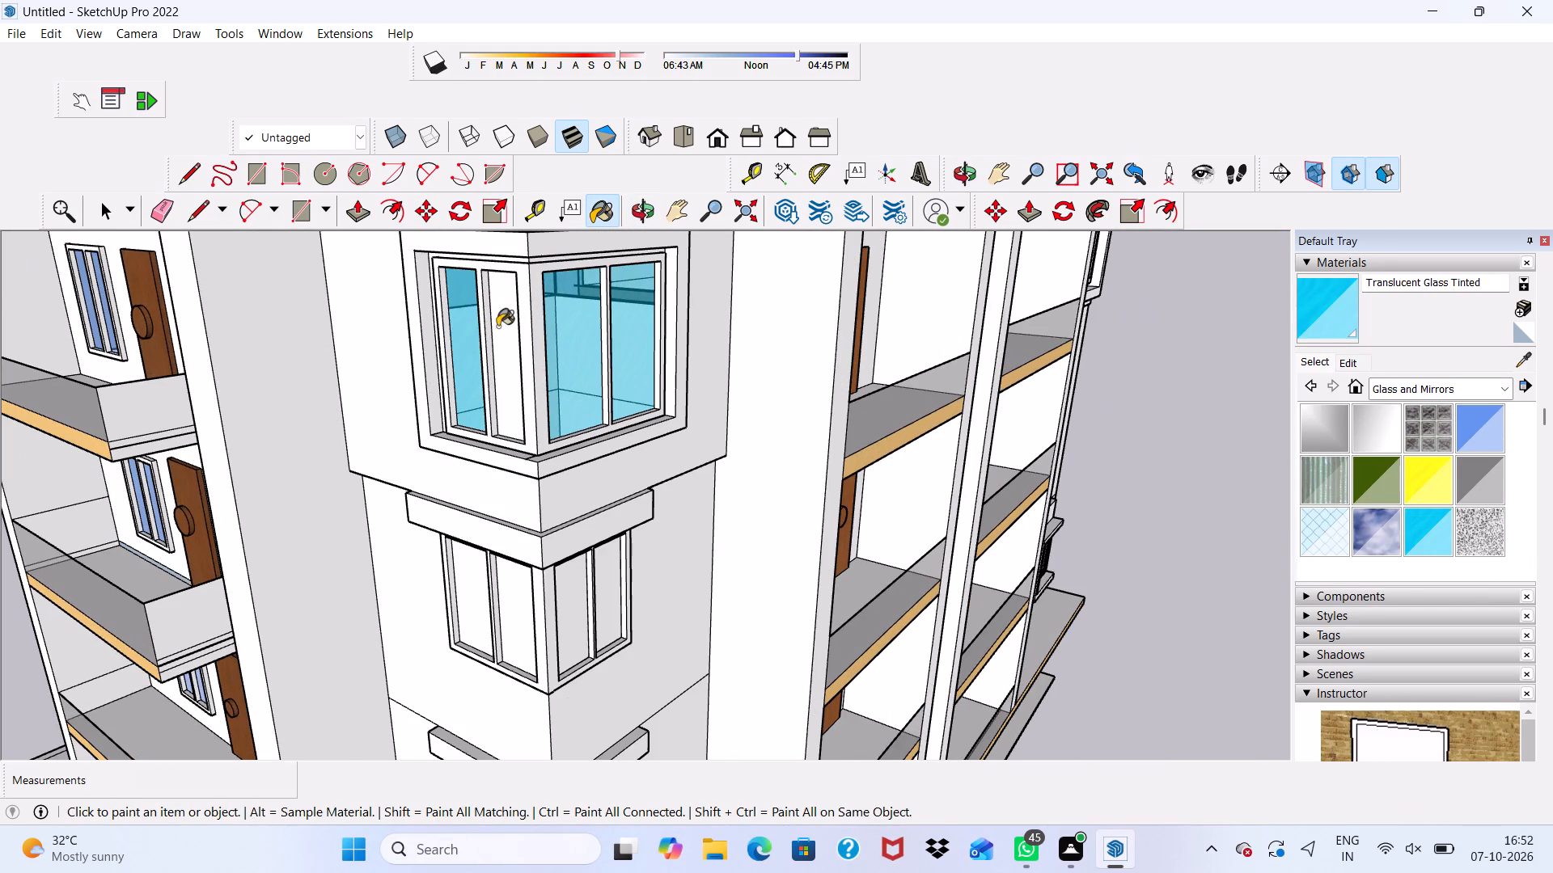
{"action": "left_click", "coordinate": [501, 327]}
Paint all four panes of the corner window one floor below the top with Translucent Glass Tinted.
{"action": "scroll", "coordinate": [563, 337], "scroll_direction": "down", "scroll_amount": 5}
{"action": "scroll", "coordinate": [527, 491], "scroll_direction": "up", "scroll_amount": 5}
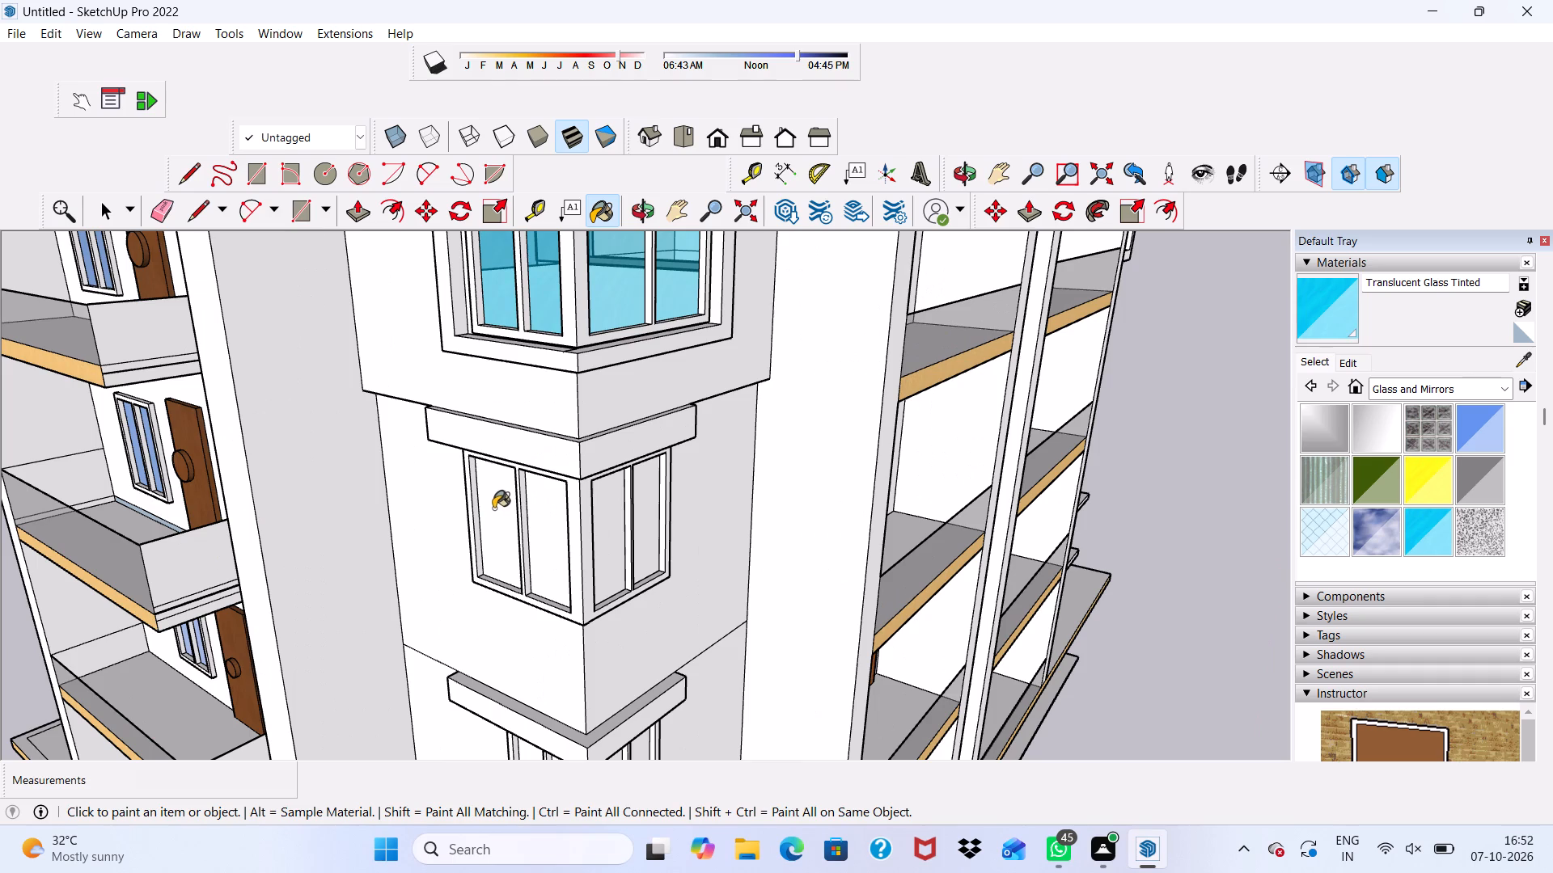
{"action": "left_click", "coordinate": [494, 508]}
{"action": "left_click", "coordinate": [550, 529]}
{"action": "left_click", "coordinate": [606, 540]}
{"action": "left_click", "coordinate": [645, 518]}
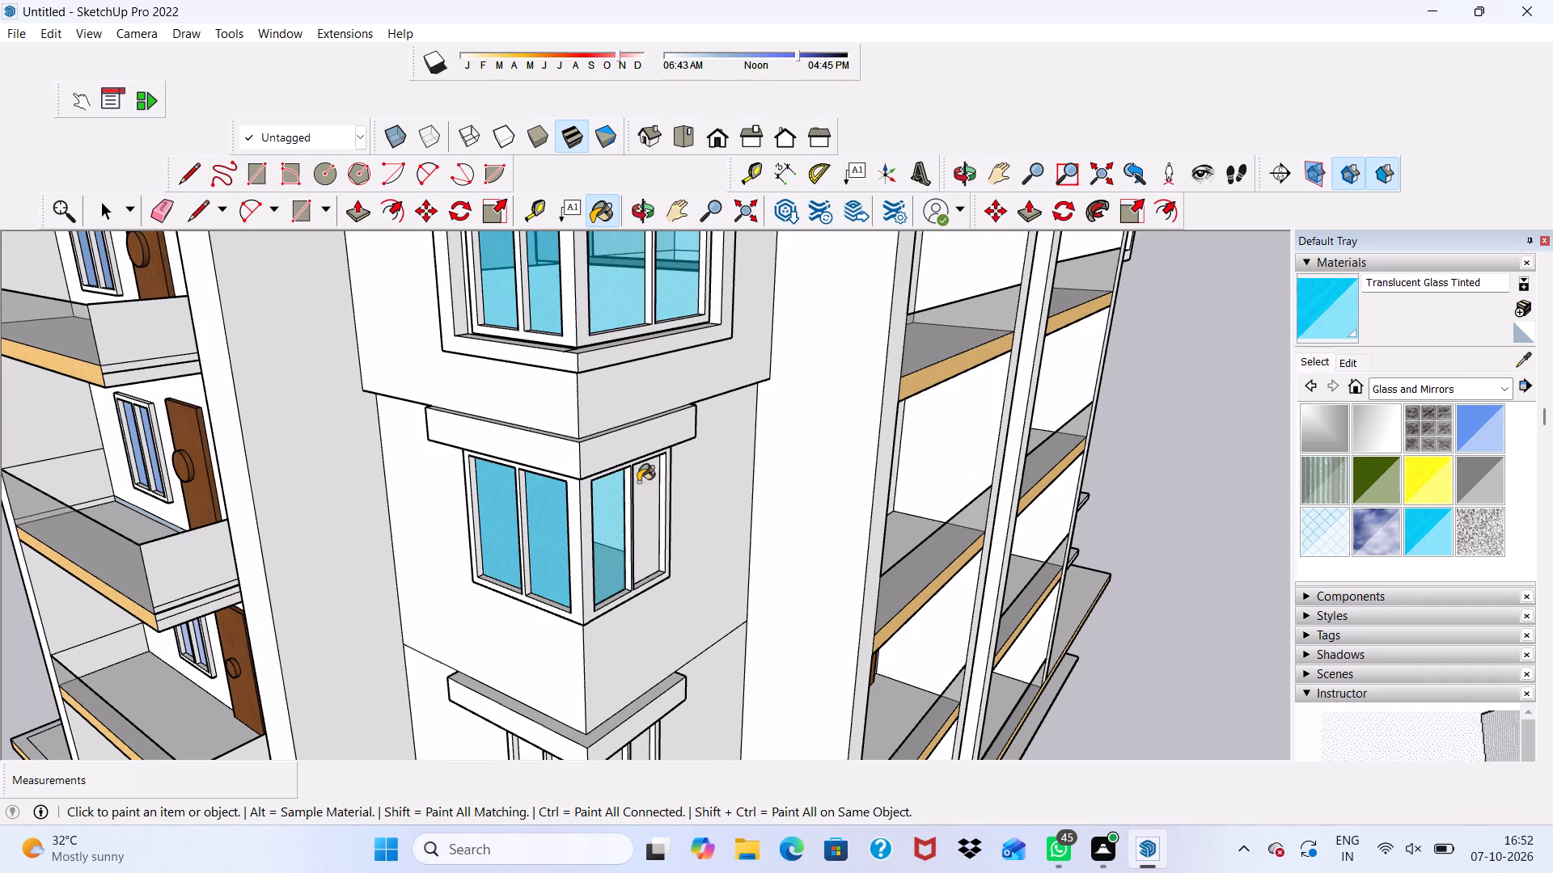
Paint all four panes of the third corner window from the top with Translucent Glass Tinted.
{"action": "scroll", "coordinate": [633, 443], "scroll_direction": "down", "scroll_amount": 7}
{"action": "middle_click_drag", "start_coordinate": [678, 612], "coordinate": [615, 540]}
{"action": "scroll", "coordinate": [550, 559], "scroll_direction": "up", "scroll_amount": 5}
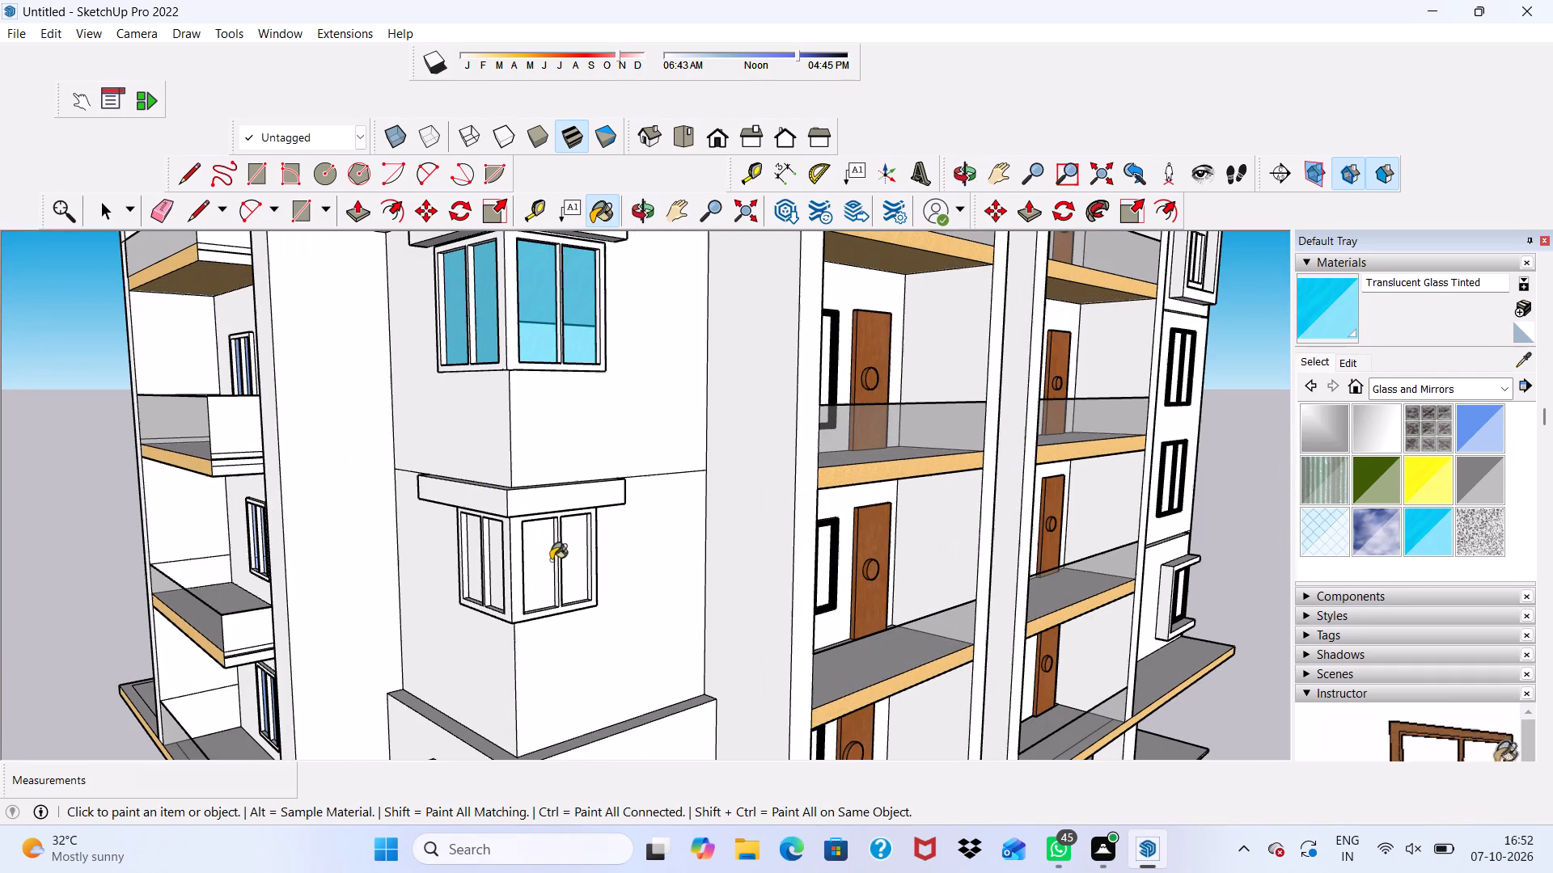
{"action": "left_click", "coordinate": [551, 560]}
{"action": "scroll", "coordinate": [603, 561], "scroll_direction": "up", "scroll_amount": 4}
{"action": "left_click", "coordinate": [560, 542]}
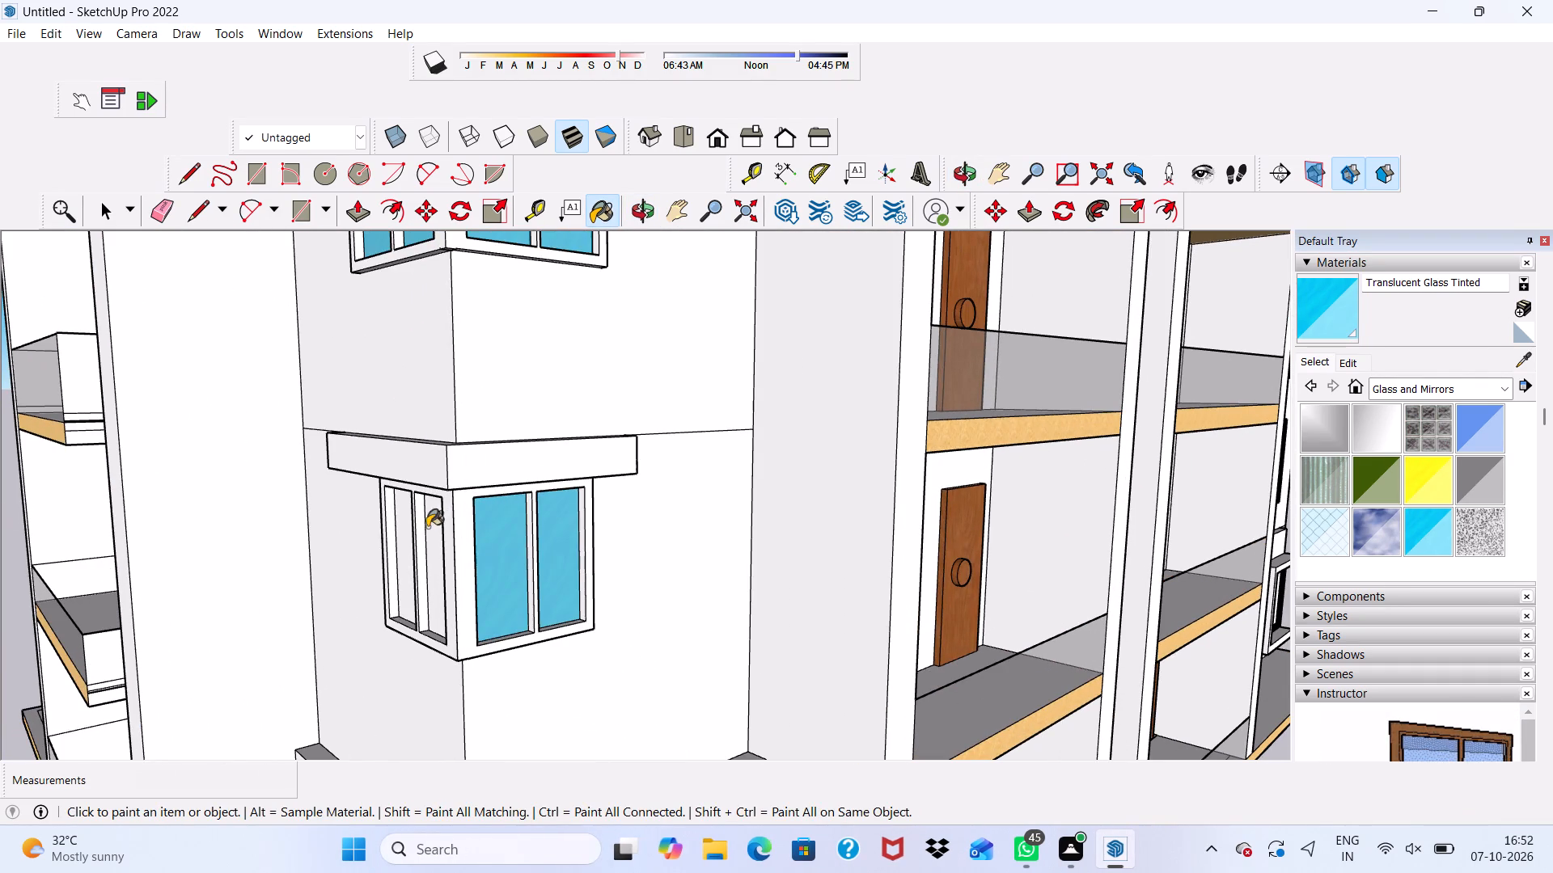
{"action": "left_click", "coordinate": [397, 527]}
{"action": "scroll", "coordinate": [429, 545], "scroll_direction": "up", "scroll_amount": 3}
{"action": "left_click", "coordinate": [430, 545]}
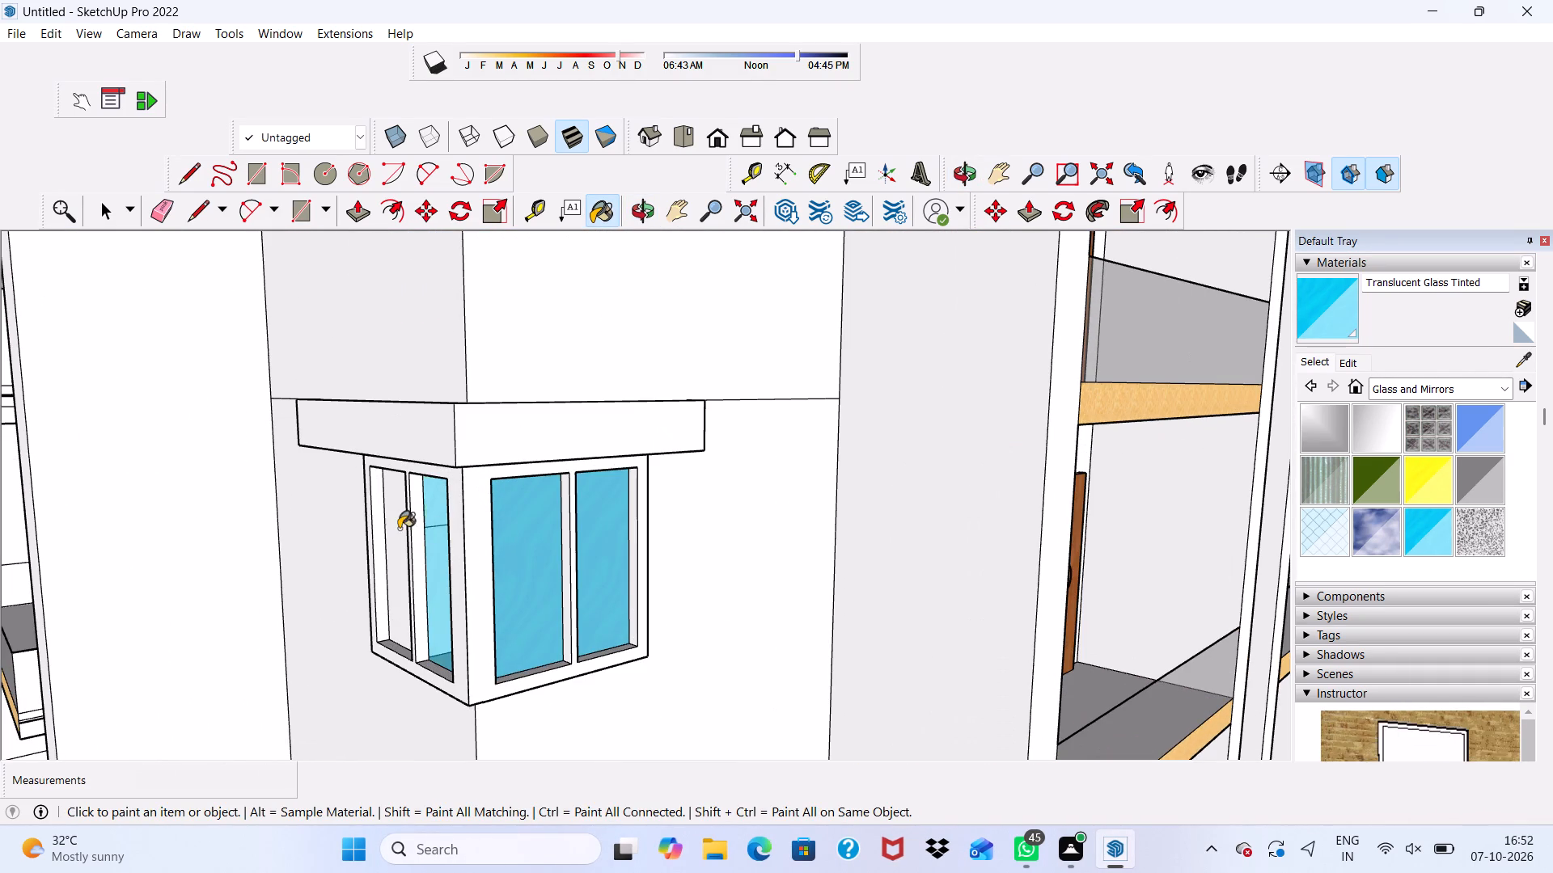
{"action": "left_click", "coordinate": [390, 528]}
Paint the panes on both faces of the lowest framed corner window with Translucent Glass Tinted.
{"action": "scroll", "coordinate": [391, 528], "scroll_direction": "down", "scroll_amount": 9}
{"action": "middle_click_drag", "start_coordinate": [516, 602], "coordinate": [489, 433]}
{"action": "scroll", "coordinate": [531, 563], "scroll_direction": "up", "scroll_amount": 2}
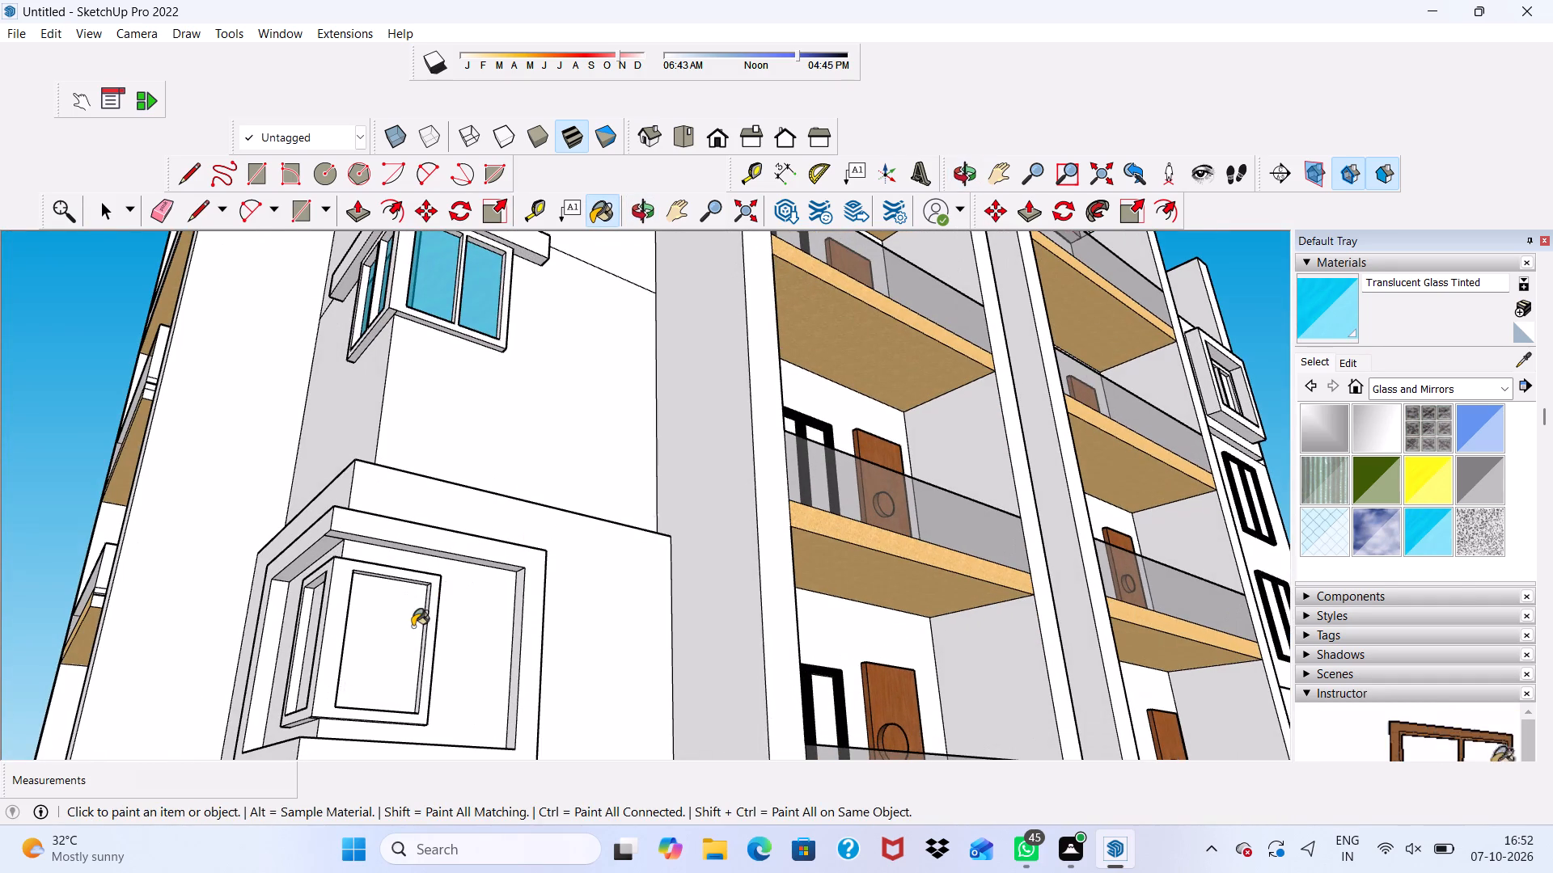
{"action": "left_click", "coordinate": [413, 636]}
{"action": "middle_click_drag", "start_coordinate": [325, 614], "coordinate": [552, 628]}
{"action": "left_click", "coordinate": [599, 629]}
{"action": "scroll", "coordinate": [560, 647], "scroll_direction": "down", "scroll_amount": 3}
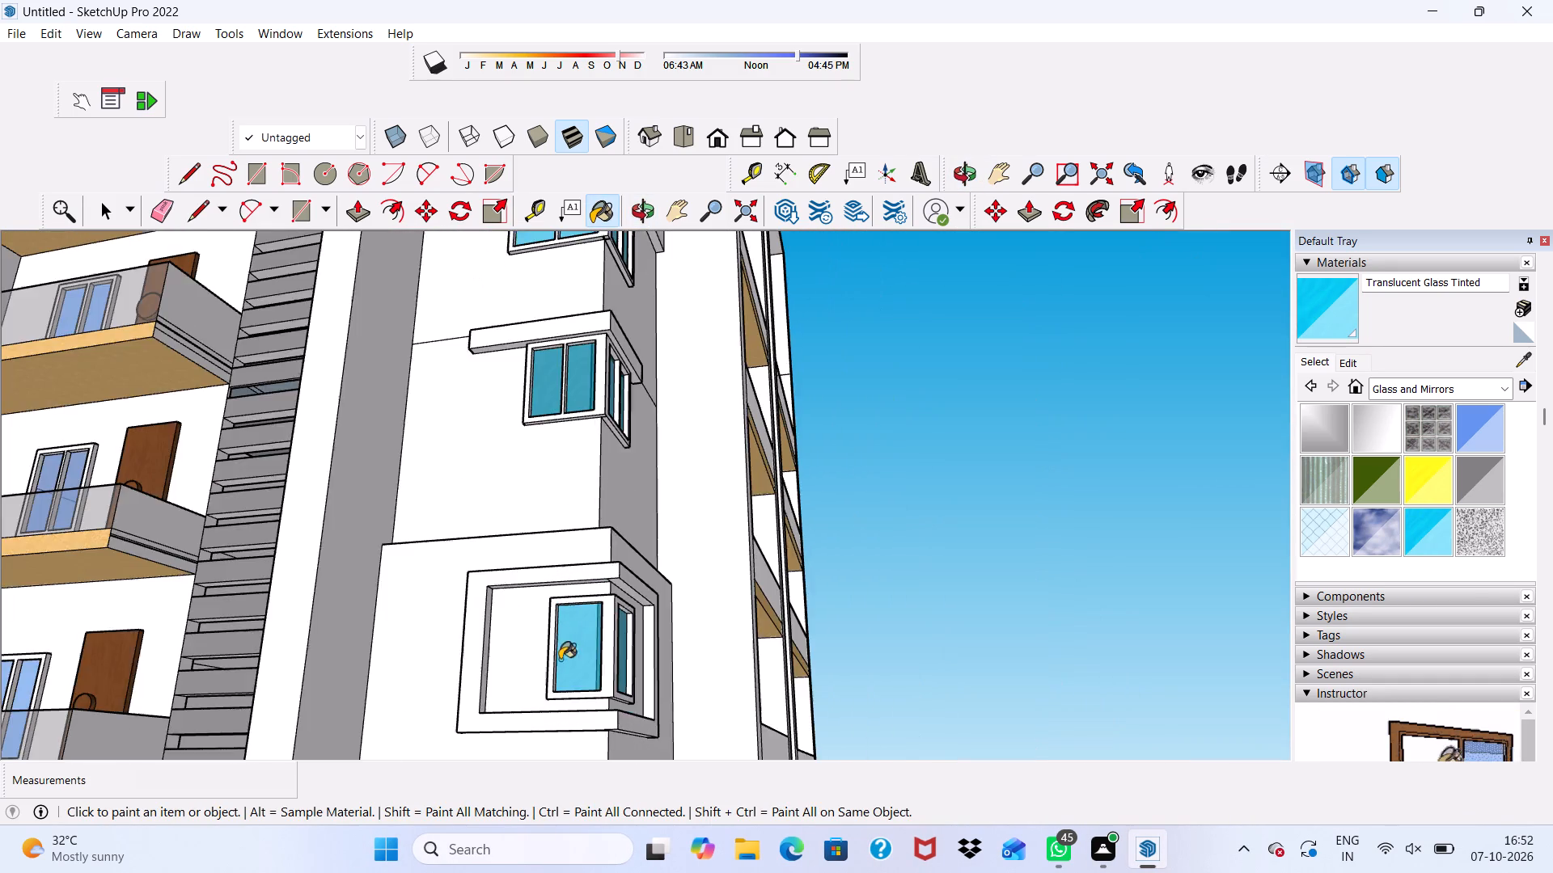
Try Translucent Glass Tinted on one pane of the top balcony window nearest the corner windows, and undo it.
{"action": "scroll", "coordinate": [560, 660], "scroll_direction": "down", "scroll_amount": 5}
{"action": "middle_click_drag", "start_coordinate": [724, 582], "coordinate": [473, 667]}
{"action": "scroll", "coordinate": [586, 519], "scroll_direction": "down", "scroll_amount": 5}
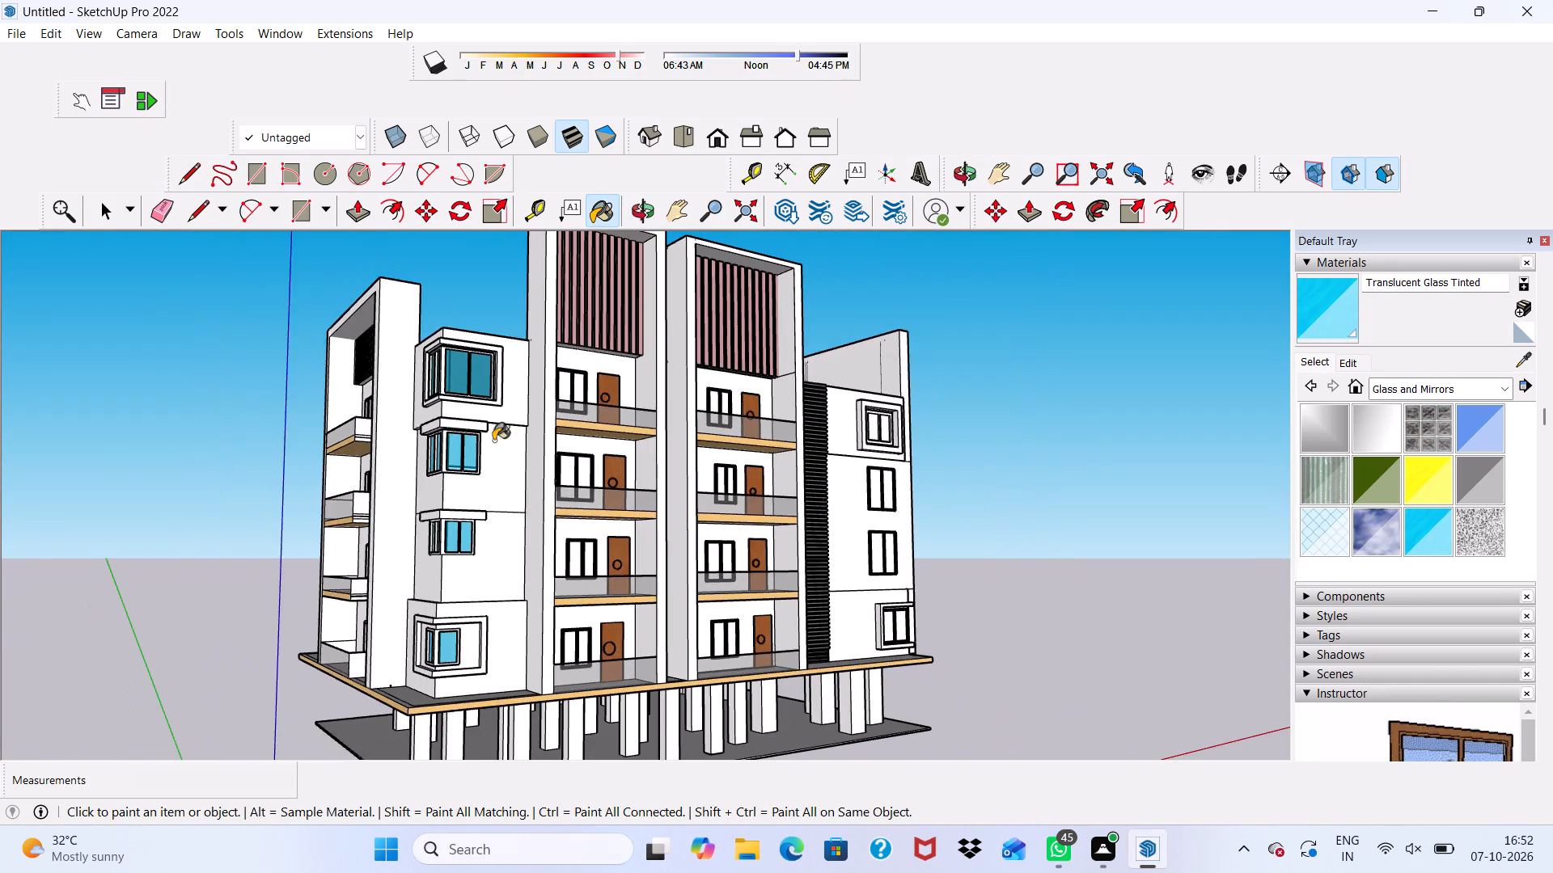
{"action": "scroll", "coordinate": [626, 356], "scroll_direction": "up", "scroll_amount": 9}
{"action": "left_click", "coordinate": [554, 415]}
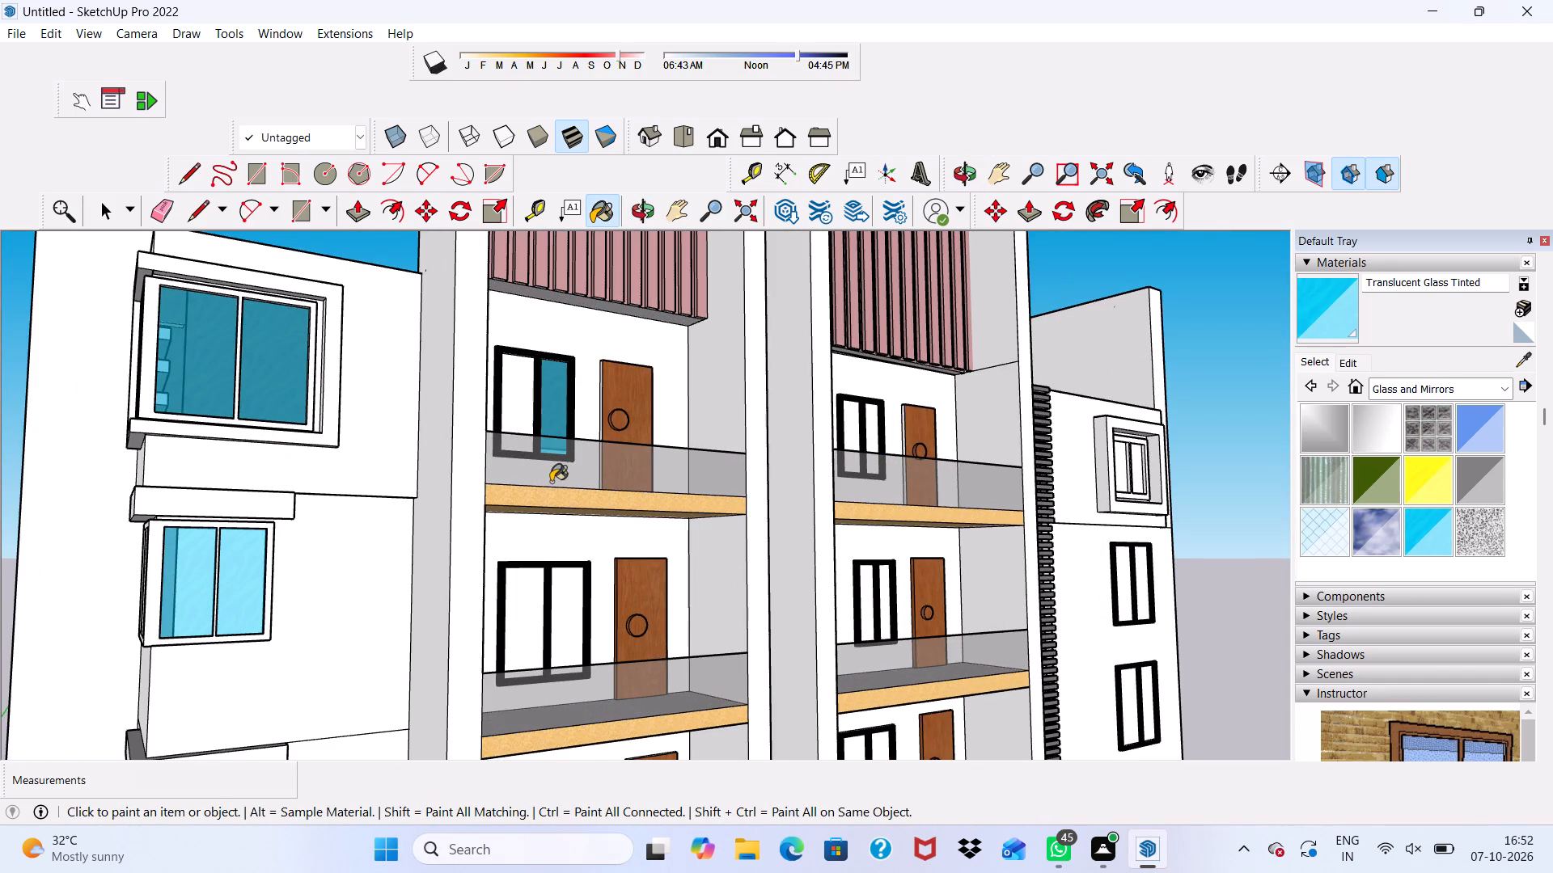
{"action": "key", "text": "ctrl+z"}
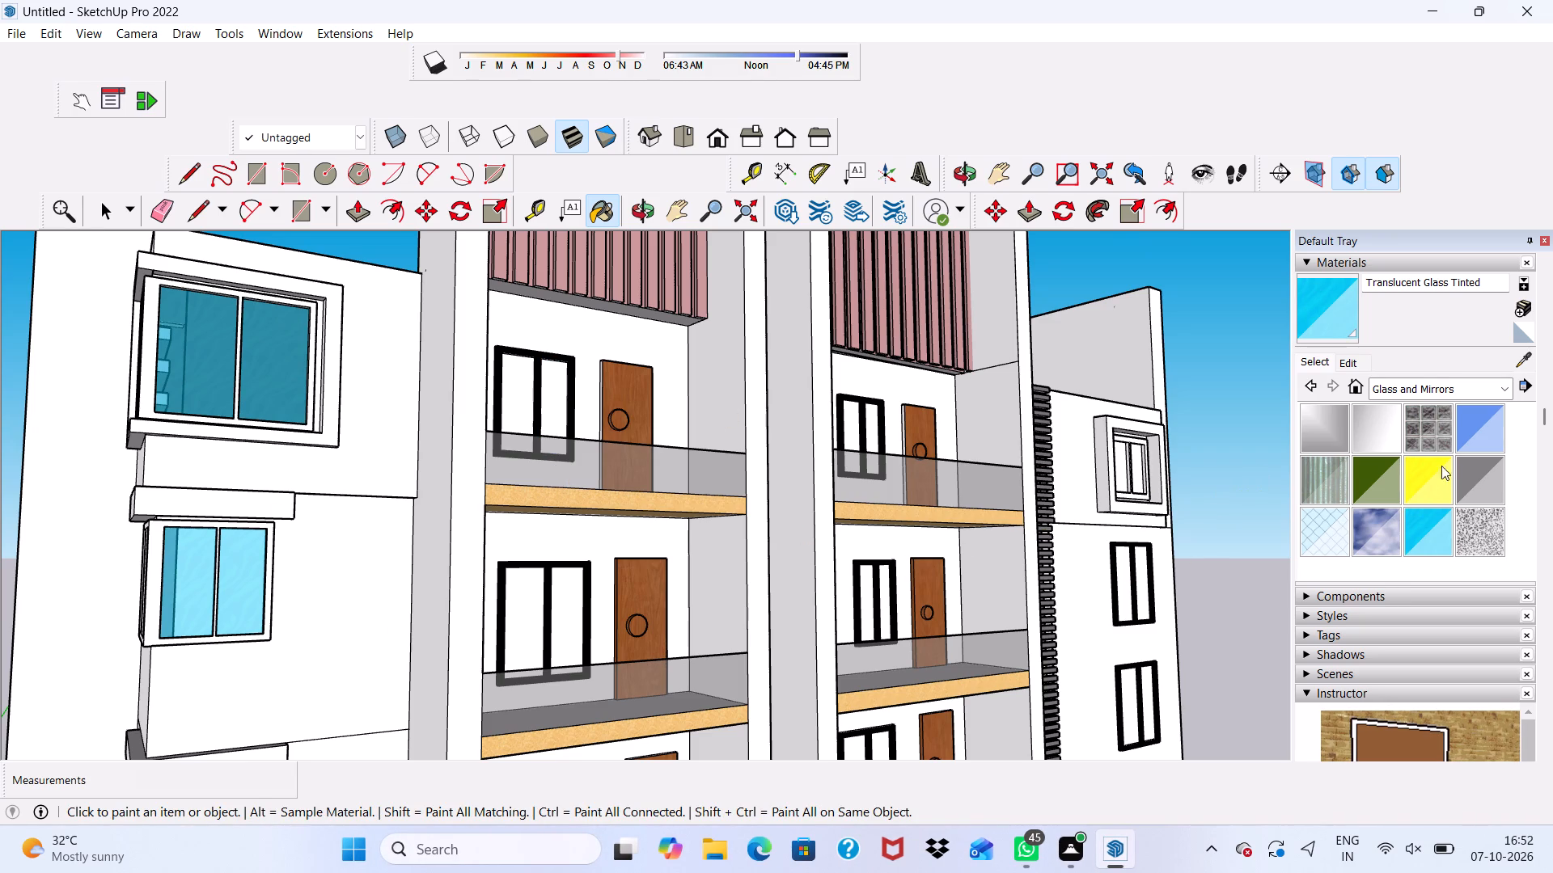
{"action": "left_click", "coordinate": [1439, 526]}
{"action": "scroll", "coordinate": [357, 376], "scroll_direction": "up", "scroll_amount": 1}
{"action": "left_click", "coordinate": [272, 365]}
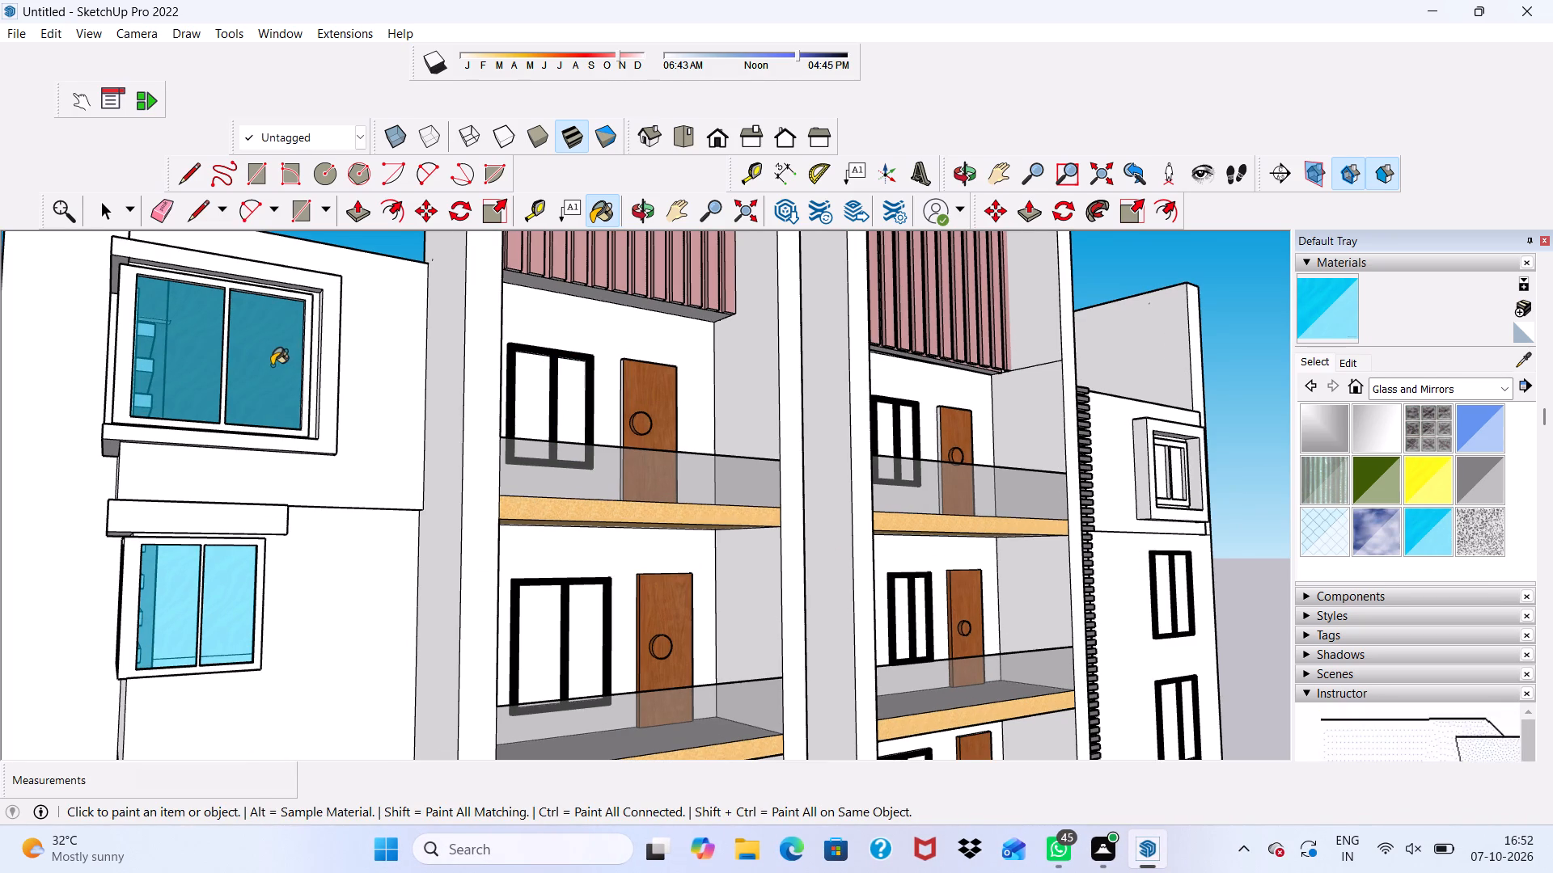
Paint both panes of the upper two windows in the balcony bay nearest the corner windows with Translucent Glass Blue.
{"action": "scroll", "coordinate": [218, 404], "scroll_direction": "down", "scroll_amount": 4}
{"action": "middle_click_drag", "start_coordinate": [366, 483], "coordinate": [45, 554]}
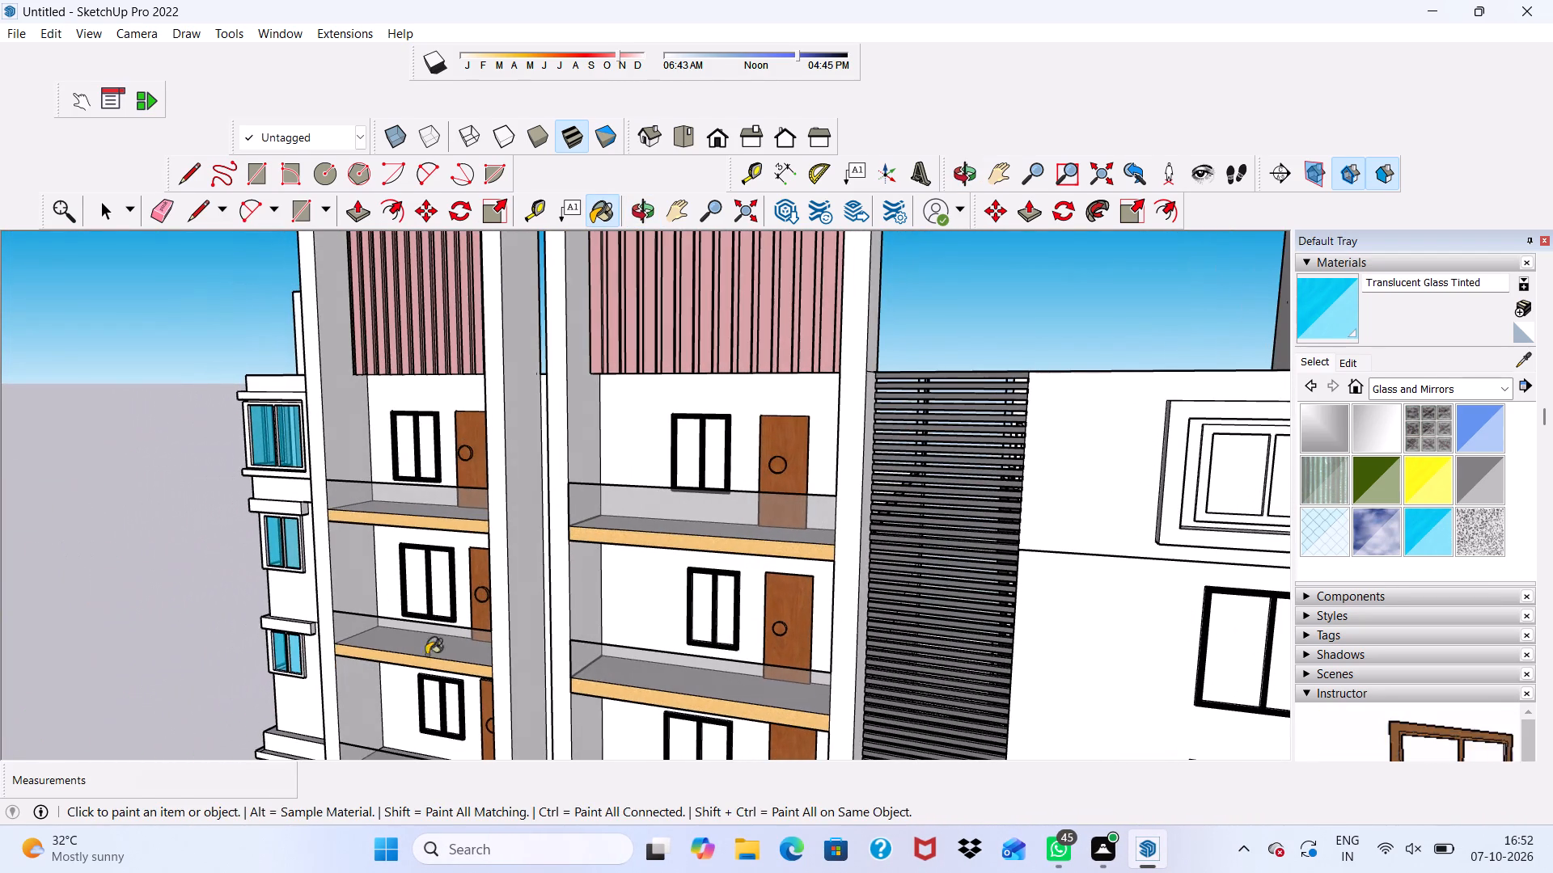
{"action": "left_click", "coordinate": [1450, 436]}
{"action": "left_click", "coordinate": [1479, 436]}
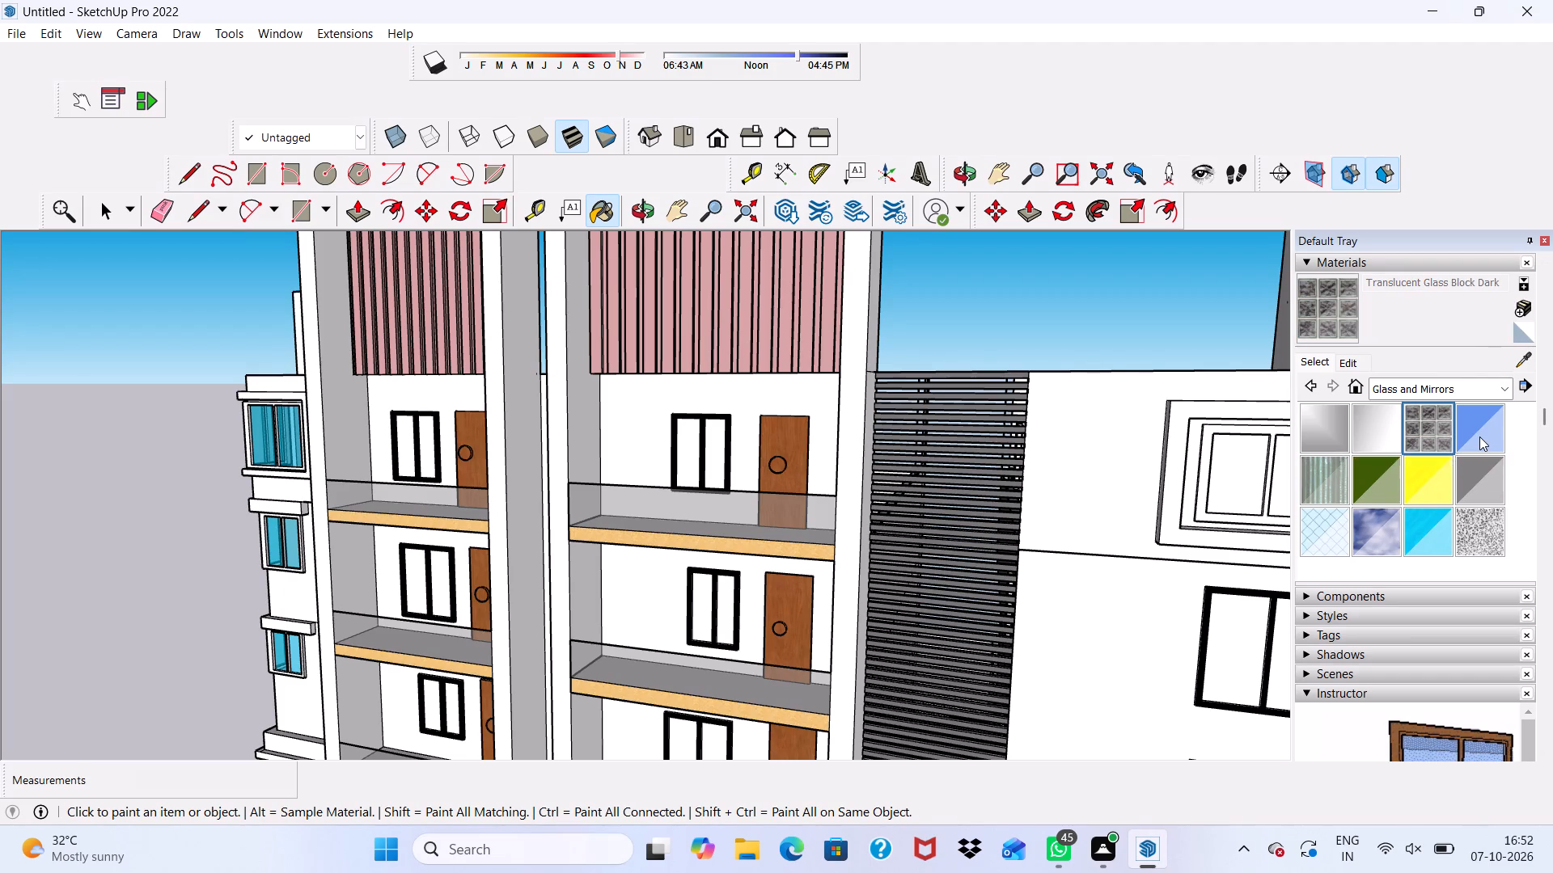
{"action": "scroll", "coordinate": [400, 460], "scroll_direction": "up", "scroll_amount": 5}
{"action": "left_click", "coordinate": [432, 449]}
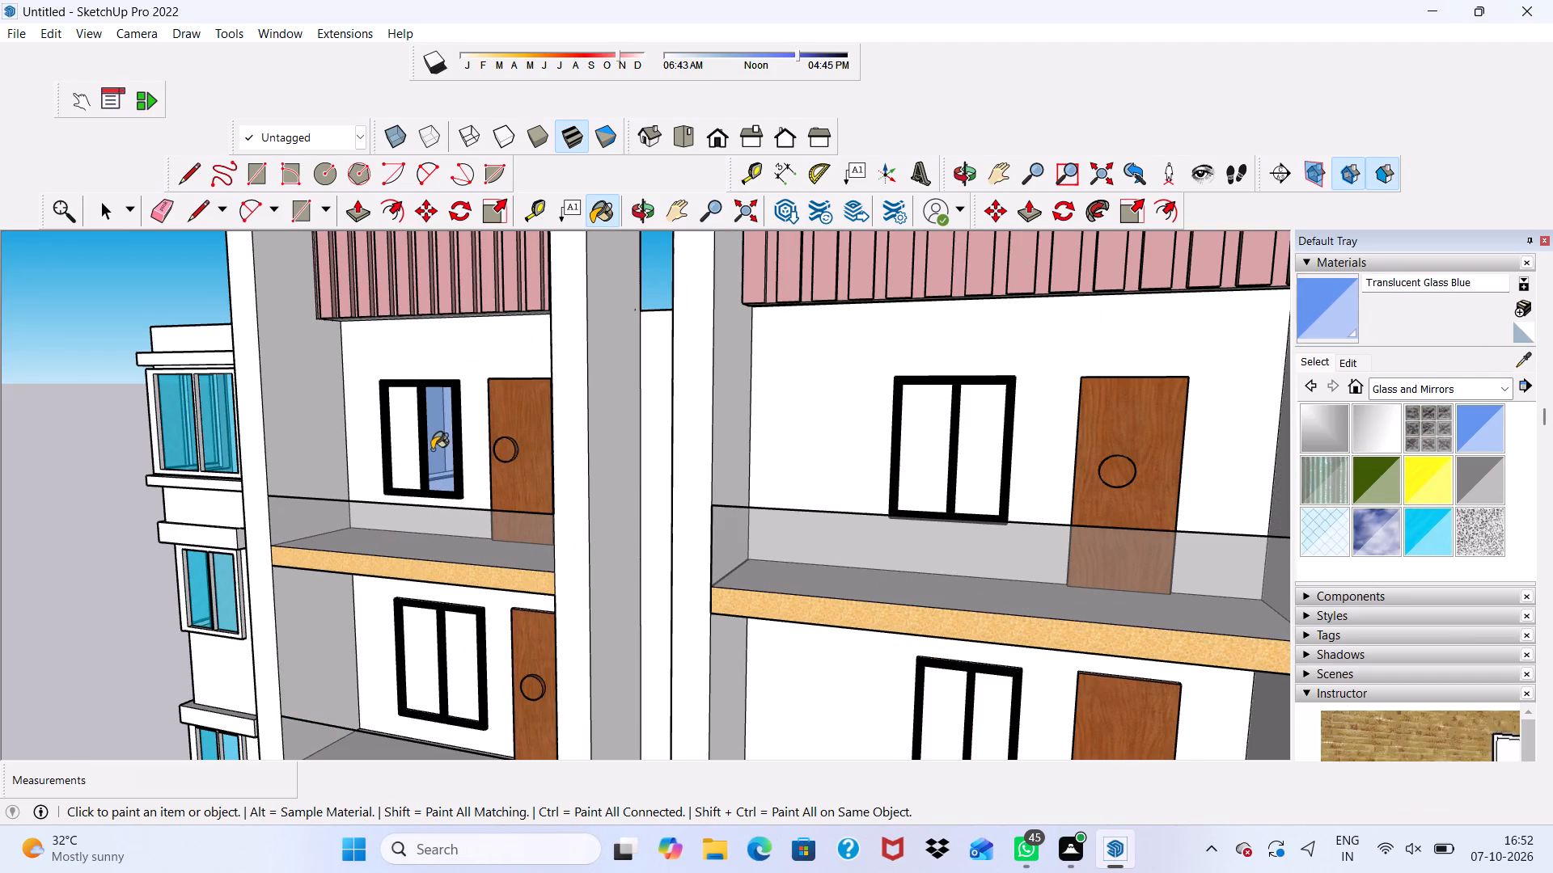
{"action": "left_click", "coordinate": [402, 441]}
{"action": "scroll", "coordinate": [454, 664], "scroll_direction": "up", "scroll_amount": 3}
{"action": "left_click", "coordinate": [408, 659]}
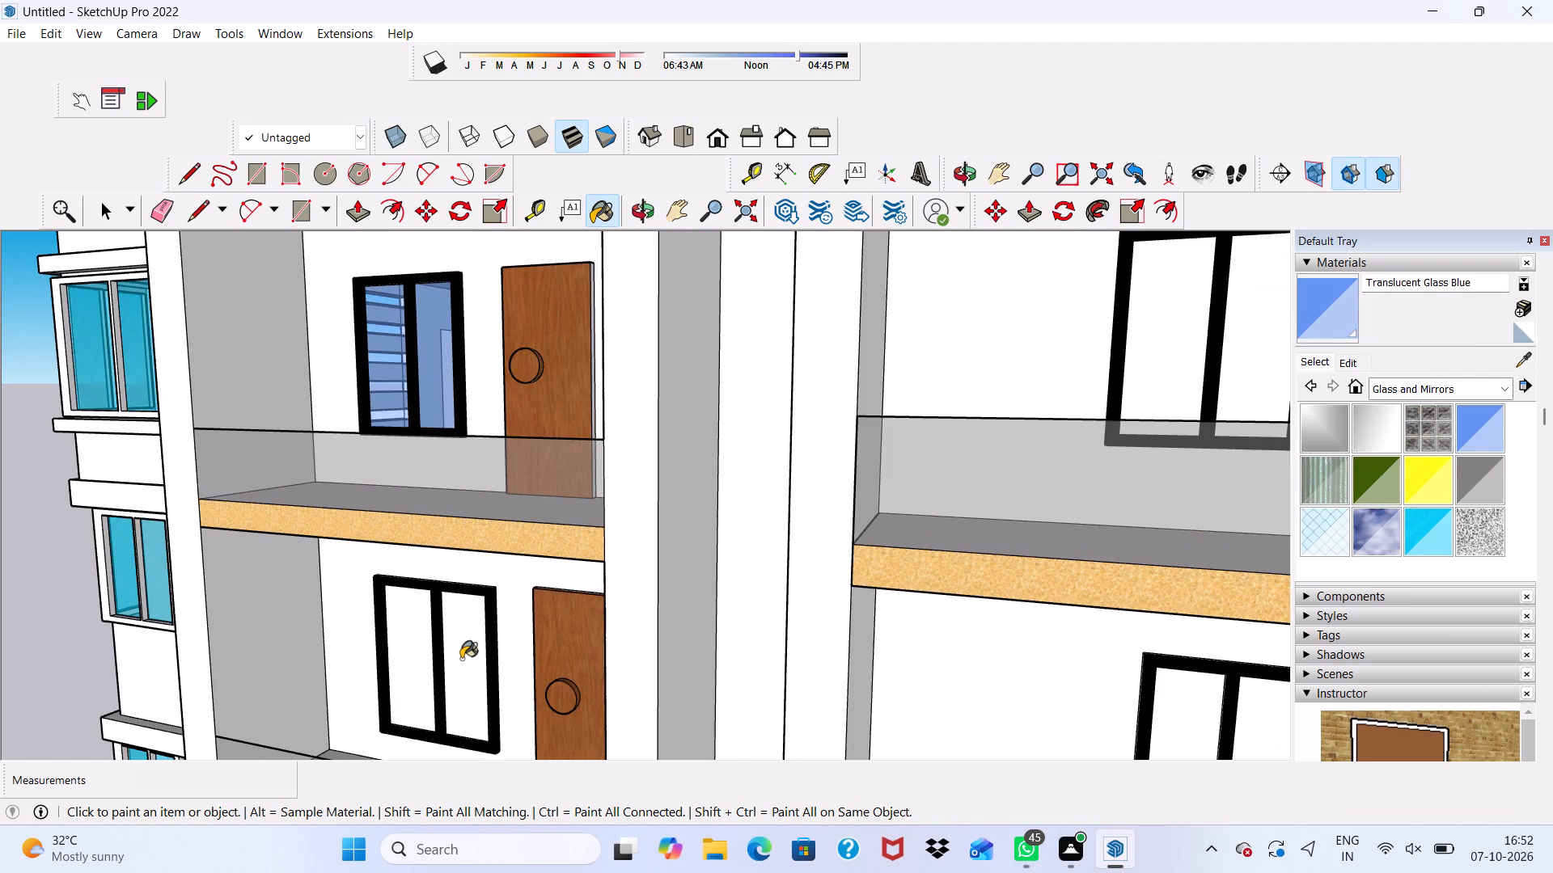
{"action": "left_click", "coordinate": [463, 659]}
Paint both panes of the upper two windows in the balcony bay beside the black louvres with Translucent Glass Blue.
{"action": "scroll", "coordinate": [470, 621], "scroll_direction": "down", "scroll_amount": 9}
{"action": "scroll", "coordinate": [798, 434], "scroll_direction": "up", "scroll_amount": 1}
{"action": "left_click_drag", "start_coordinate": [794, 474], "coordinate": [853, 483]}
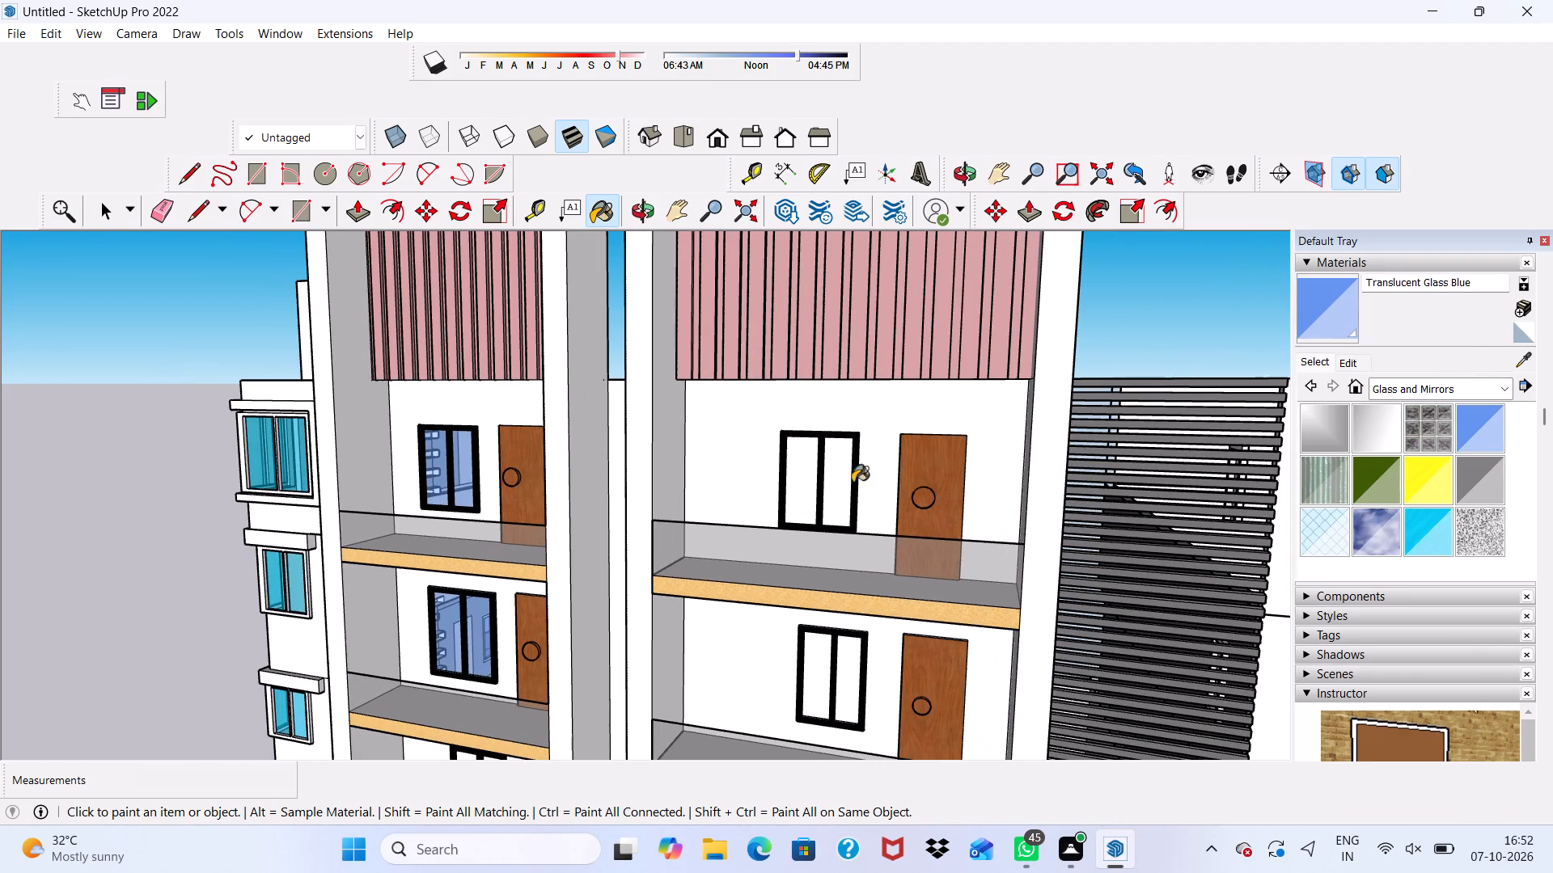
{"action": "left_click_drag", "start_coordinate": [853, 483], "coordinate": [803, 474]}
{"action": "left_click", "coordinate": [840, 479]}
{"action": "scroll", "coordinate": [823, 452], "scroll_direction": "down", "scroll_amount": 5}
{"action": "scroll", "coordinate": [840, 593], "scroll_direction": "up", "scroll_amount": 6}
{"action": "left_click", "coordinate": [803, 582]}
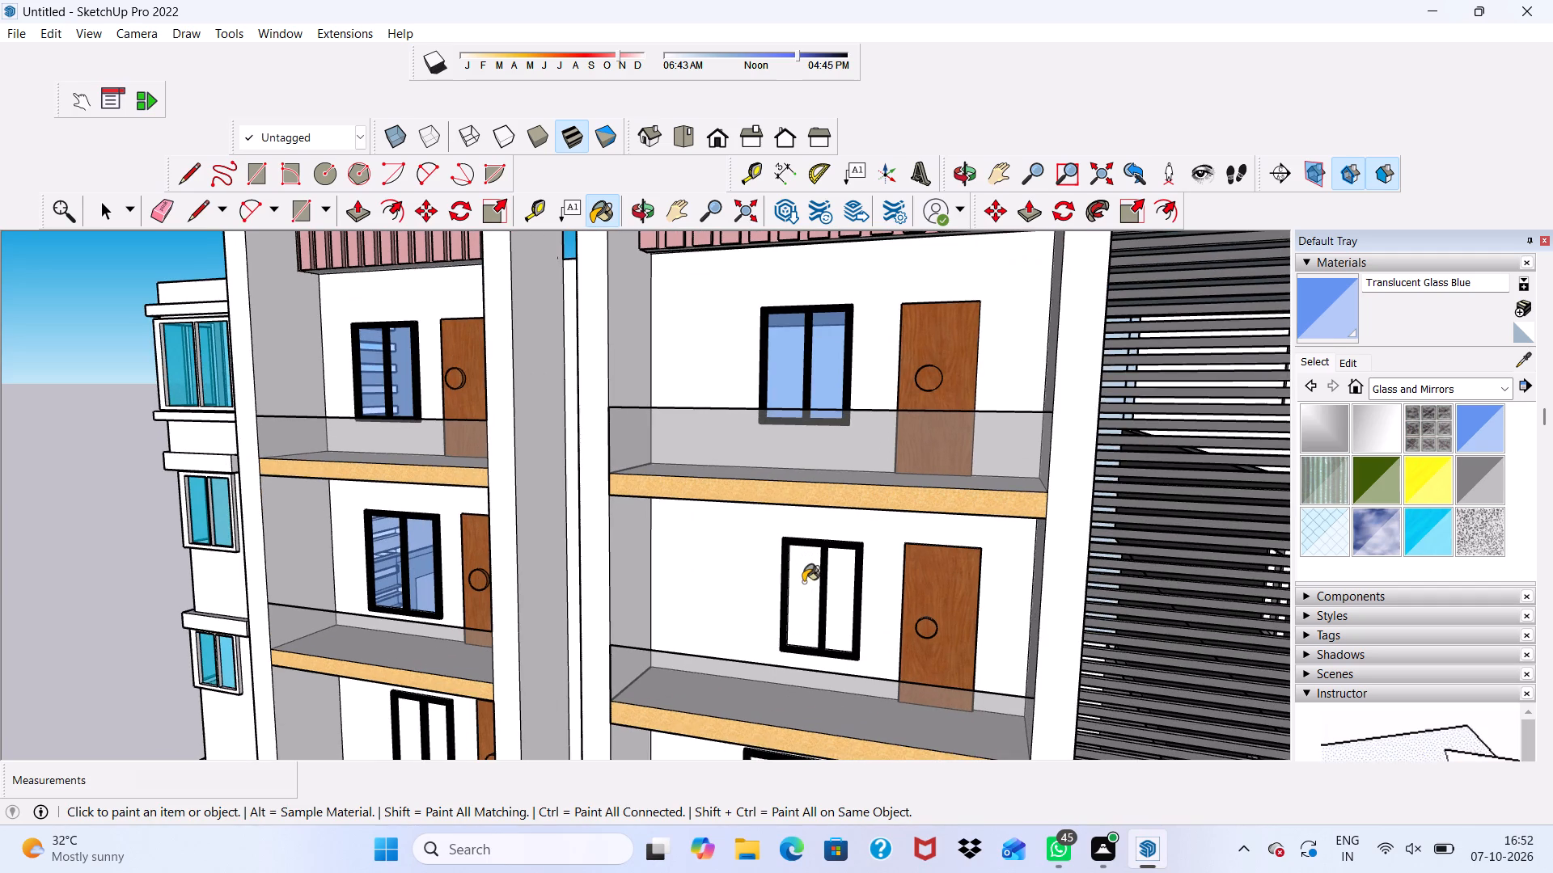
{"action": "left_click", "coordinate": [847, 595]}
Paint both panes of the lower two windows in the balcony bay nearest the corner windows with Translucent Glass Blue.
{"action": "scroll", "coordinate": [836, 552], "scroll_direction": "down", "scroll_amount": 9}
{"action": "scroll", "coordinate": [640, 626], "scroll_direction": "up", "scroll_amount": 4}
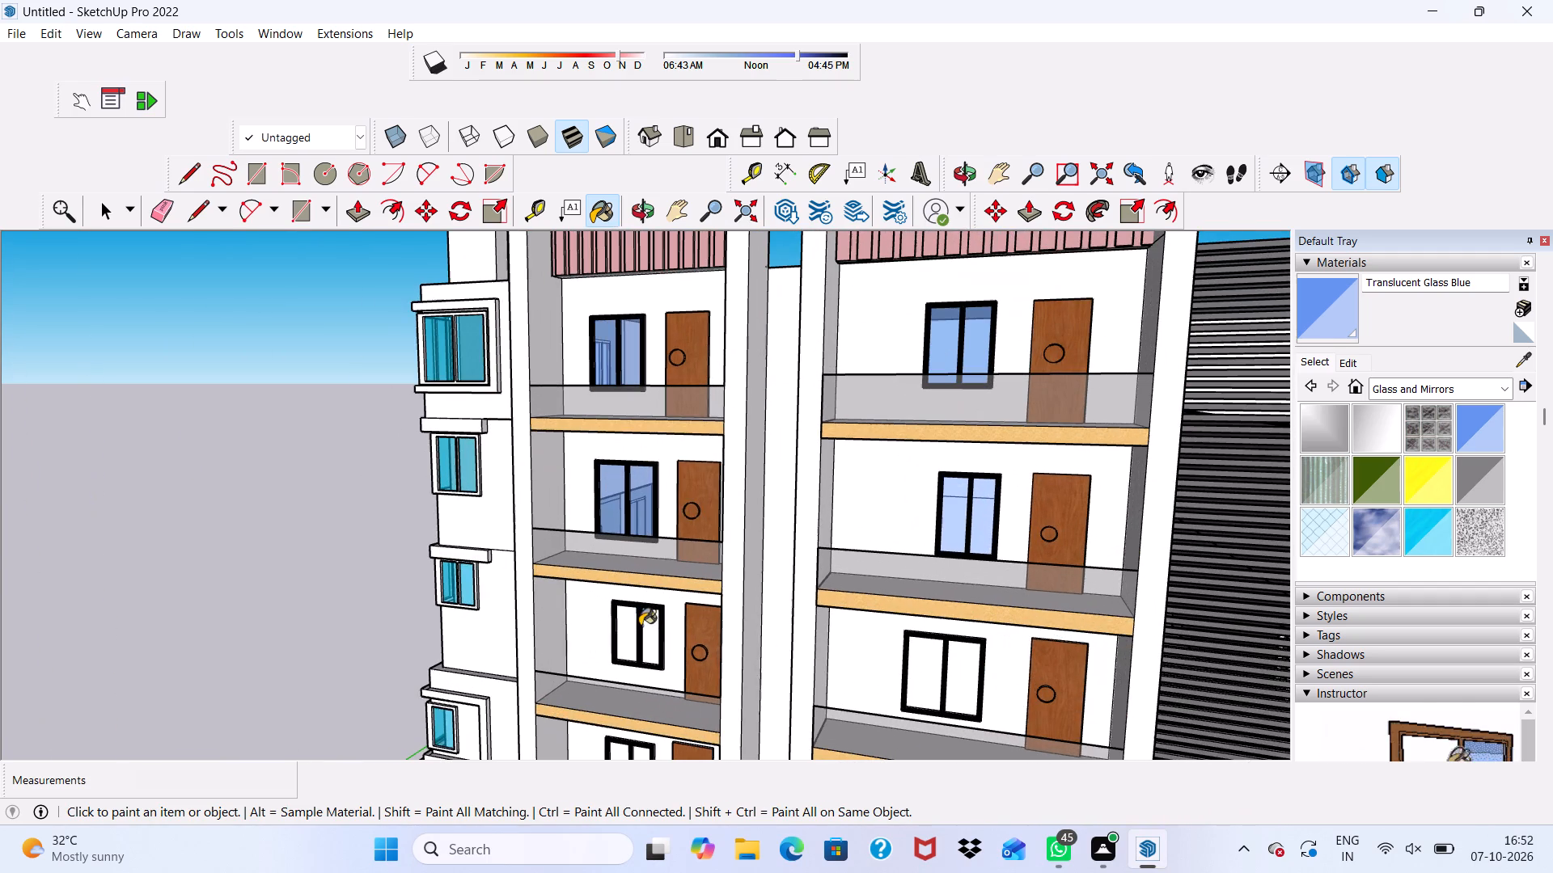
{"action": "left_click", "coordinate": [634, 628]}
{"action": "left_click", "coordinate": [650, 635]}
{"action": "scroll", "coordinate": [649, 594], "scroll_direction": "down", "scroll_amount": 5}
{"action": "scroll", "coordinate": [642, 728], "scroll_direction": "up", "scroll_amount": 5}
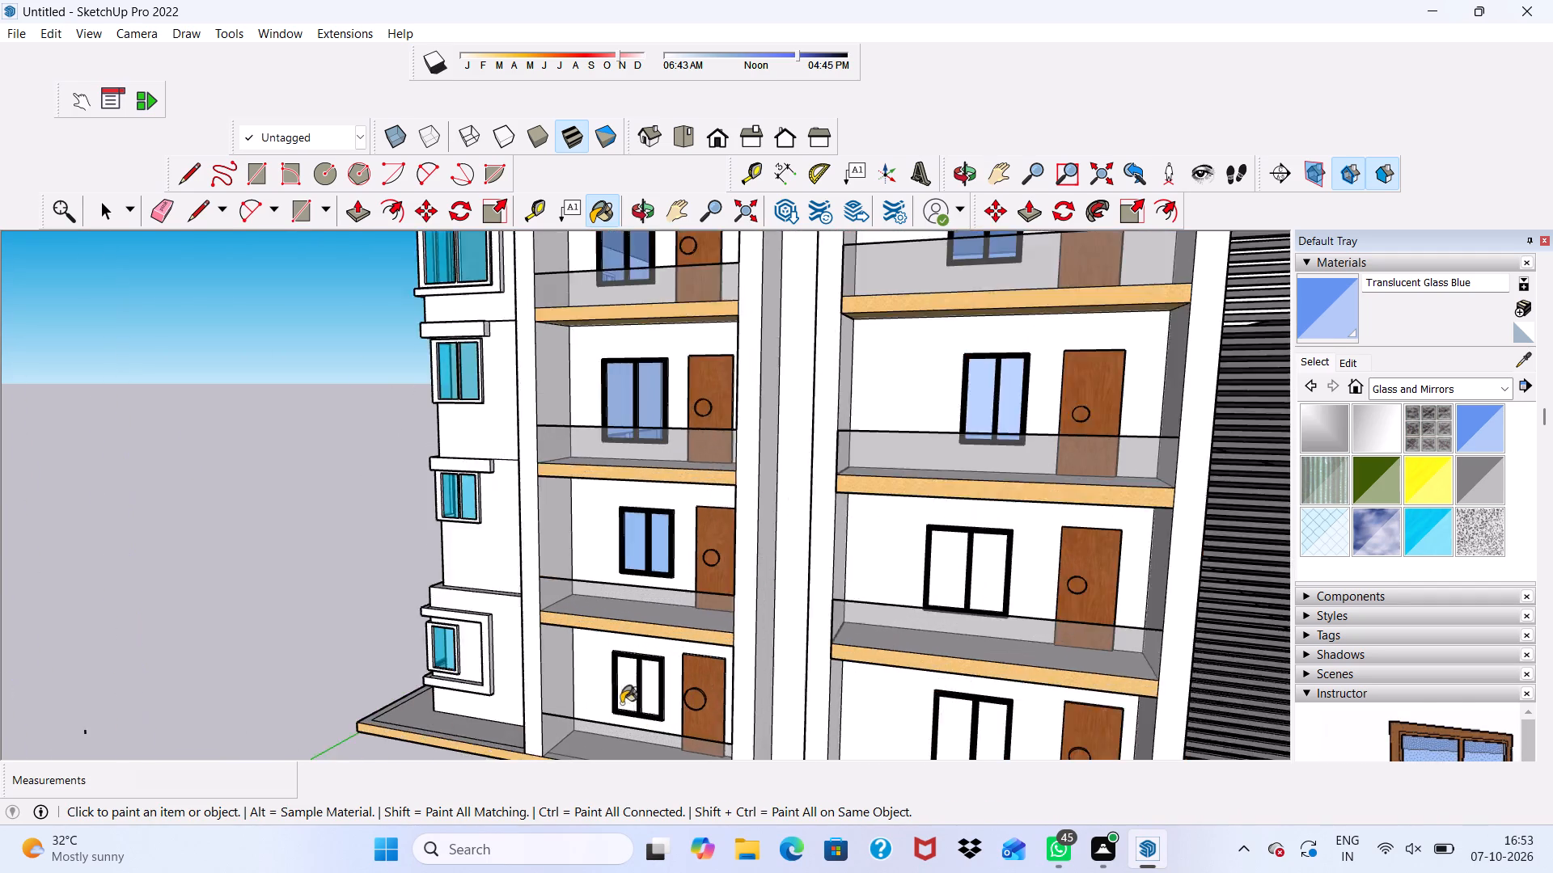
{"action": "scroll", "coordinate": [621, 703], "scroll_direction": "up", "scroll_amount": 4}
{"action": "left_click", "coordinate": [637, 686]}
{"action": "left_click", "coordinate": [671, 686]}
Paint both panes of the lower two windows in the balcony bay beside the black louvres with Translucent Glass Blue.
{"action": "scroll", "coordinate": [675, 661], "scroll_direction": "down", "scroll_amount": 5}
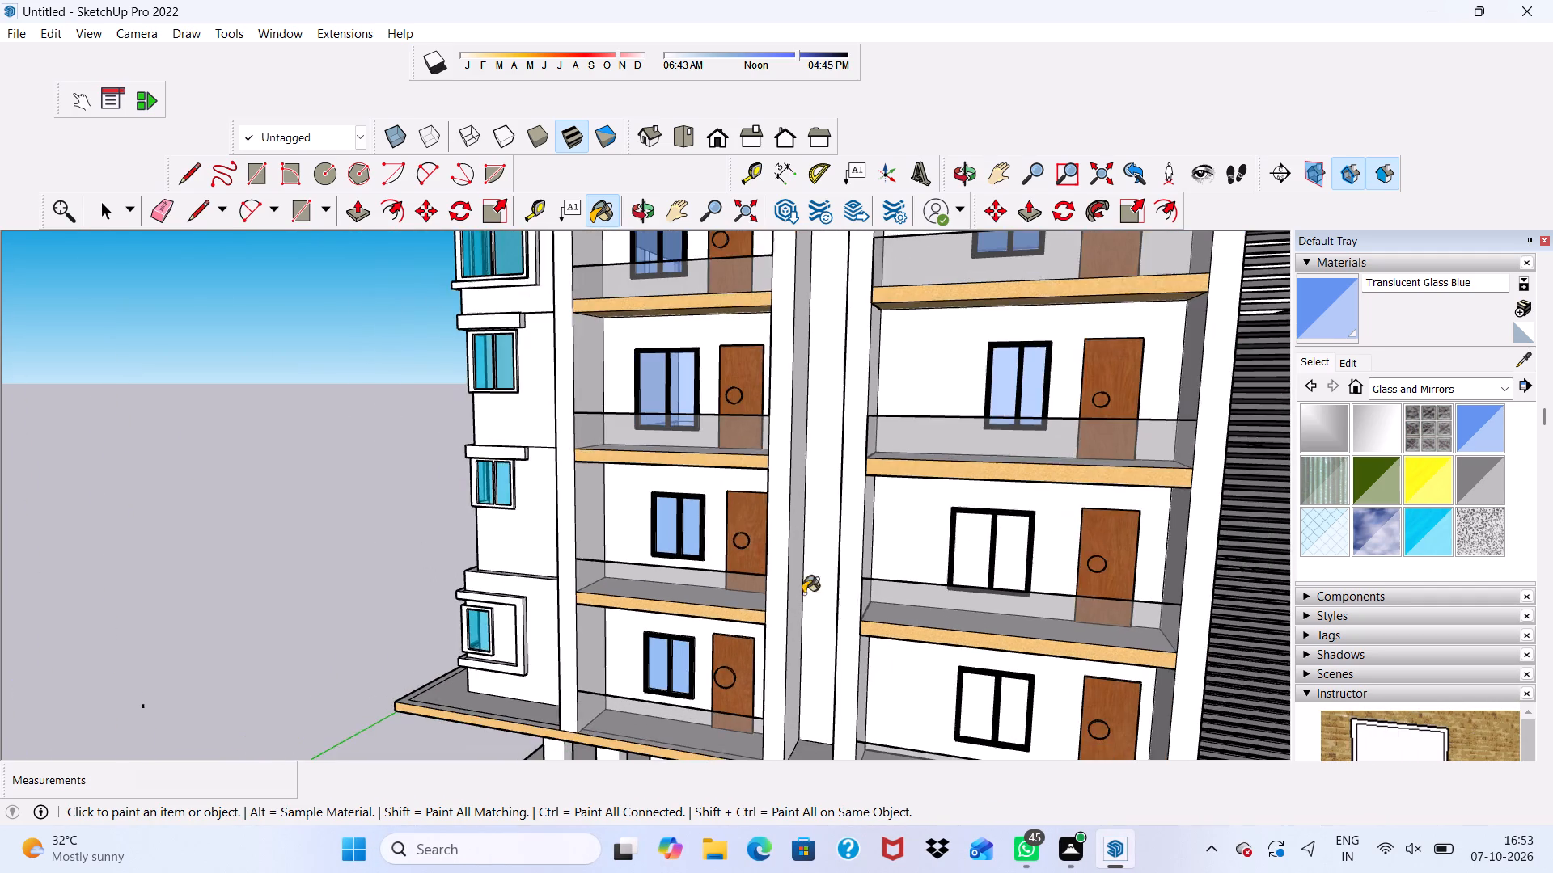
{"action": "scroll", "coordinate": [969, 696], "scroll_direction": "up", "scroll_amount": 4}
{"action": "left_click", "coordinate": [975, 698]}
{"action": "left_click", "coordinate": [1035, 711]}
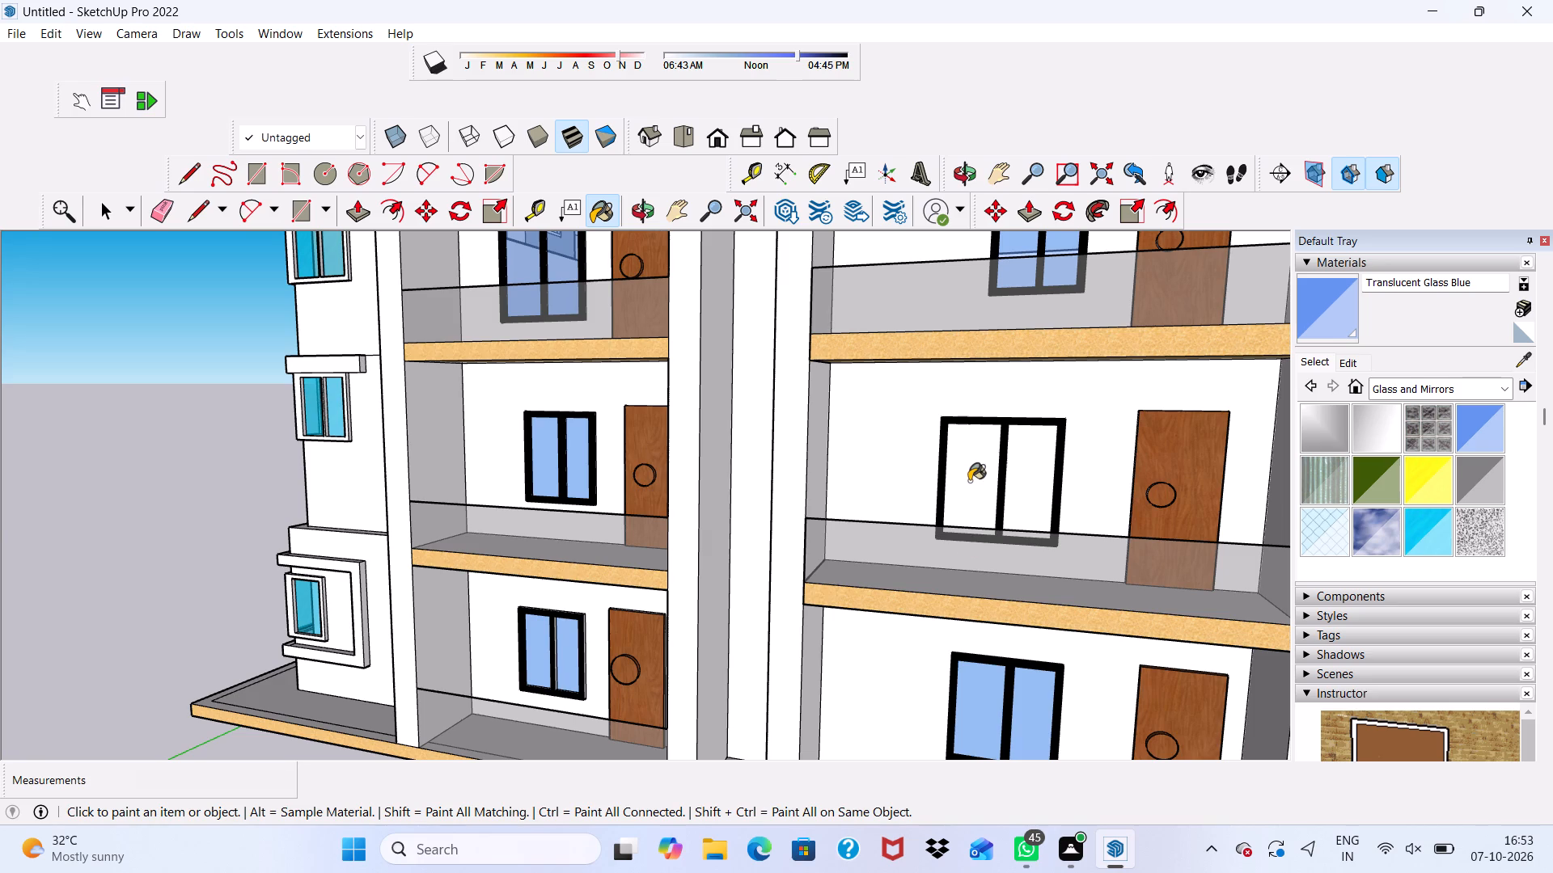
{"action": "left_click", "coordinate": [969, 480]}
{"action": "left_click", "coordinate": [1028, 475]}
Paint both panes of the three lower black-framed windows on the flat wall beside the black louvres with Translucent Glass Blue.
{"action": "scroll", "coordinate": [971, 533], "scroll_direction": "down", "scroll_amount": 14}
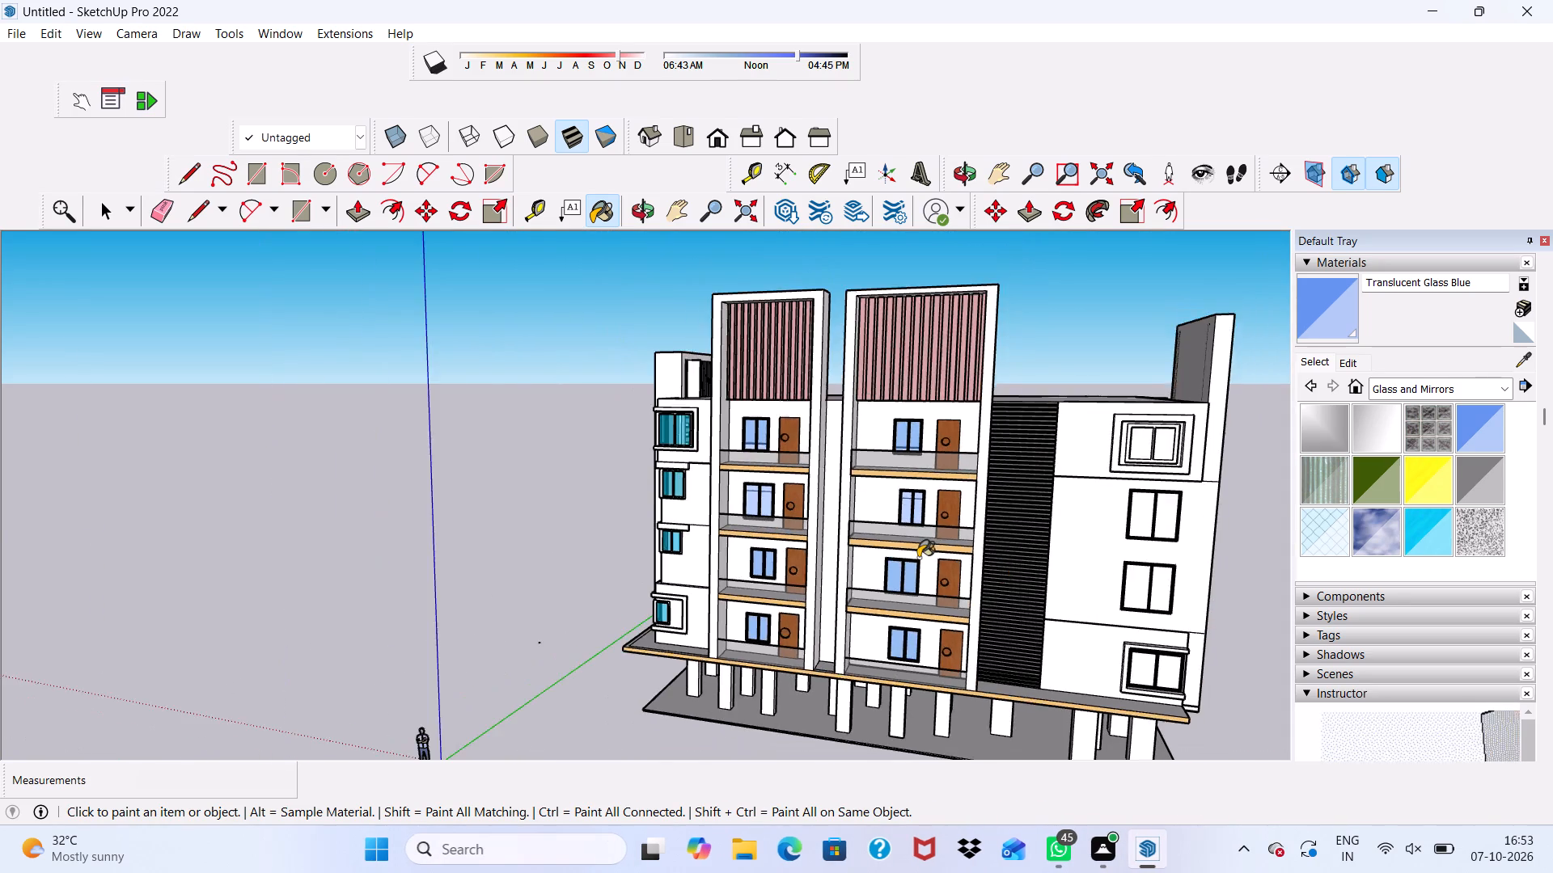
{"action": "scroll", "coordinate": [918, 558], "scroll_direction": "down", "scroll_amount": 2}
{"action": "middle_click_drag", "start_coordinate": [921, 563], "coordinate": [715, 555]}
{"action": "scroll", "coordinate": [1013, 581], "scroll_direction": "up", "scroll_amount": 4}
{"action": "left_click", "coordinate": [1053, 556]}
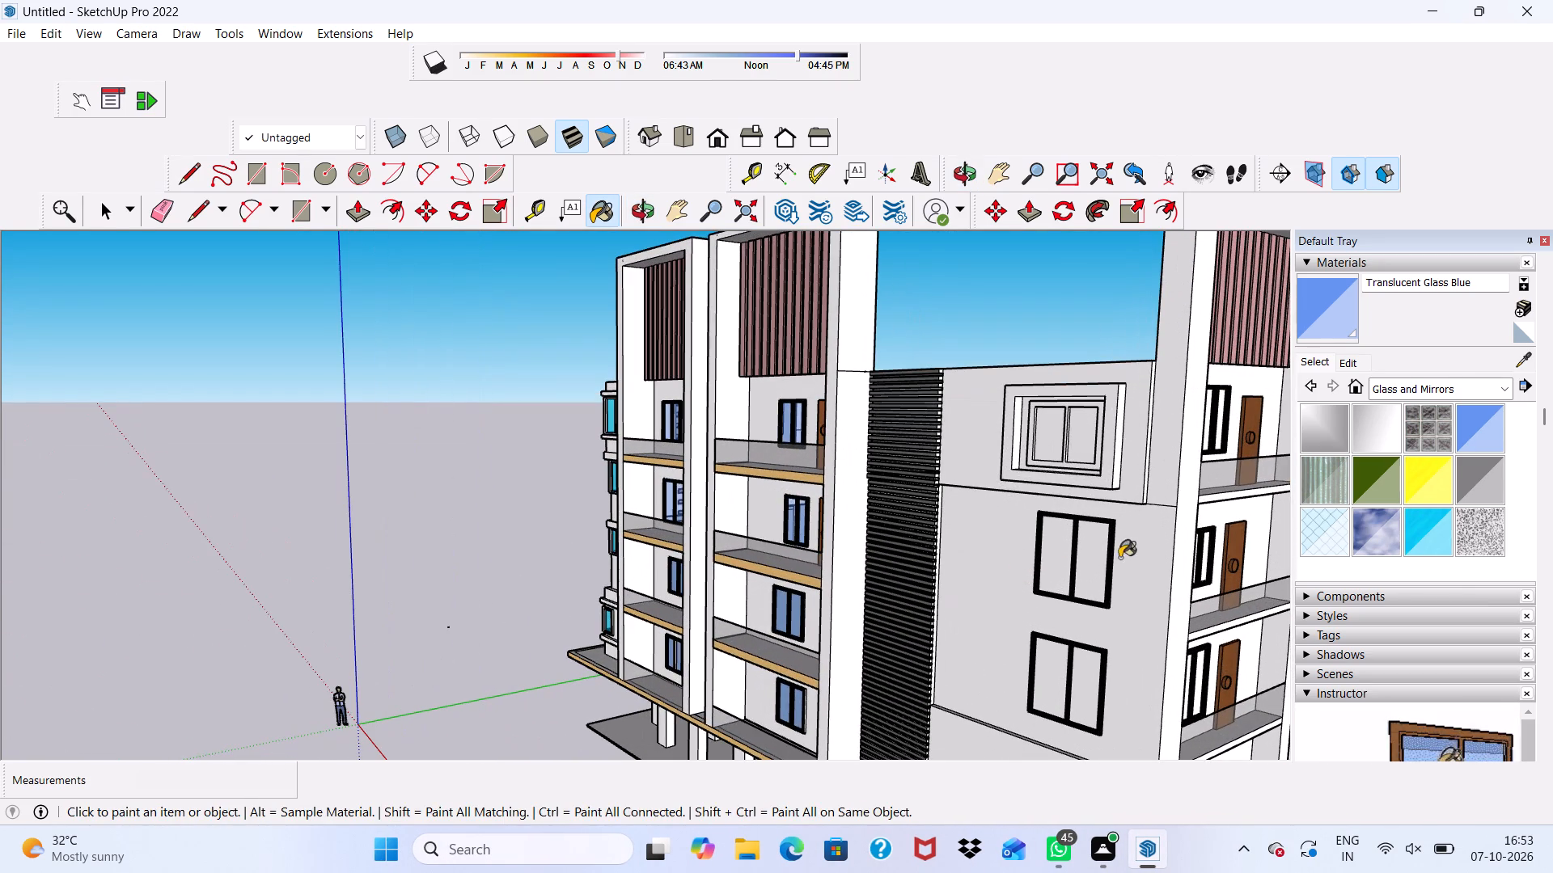
{"action": "left_click", "coordinate": [1093, 563]}
{"action": "left_click_drag", "start_coordinate": [1046, 671], "coordinate": [1053, 672]}
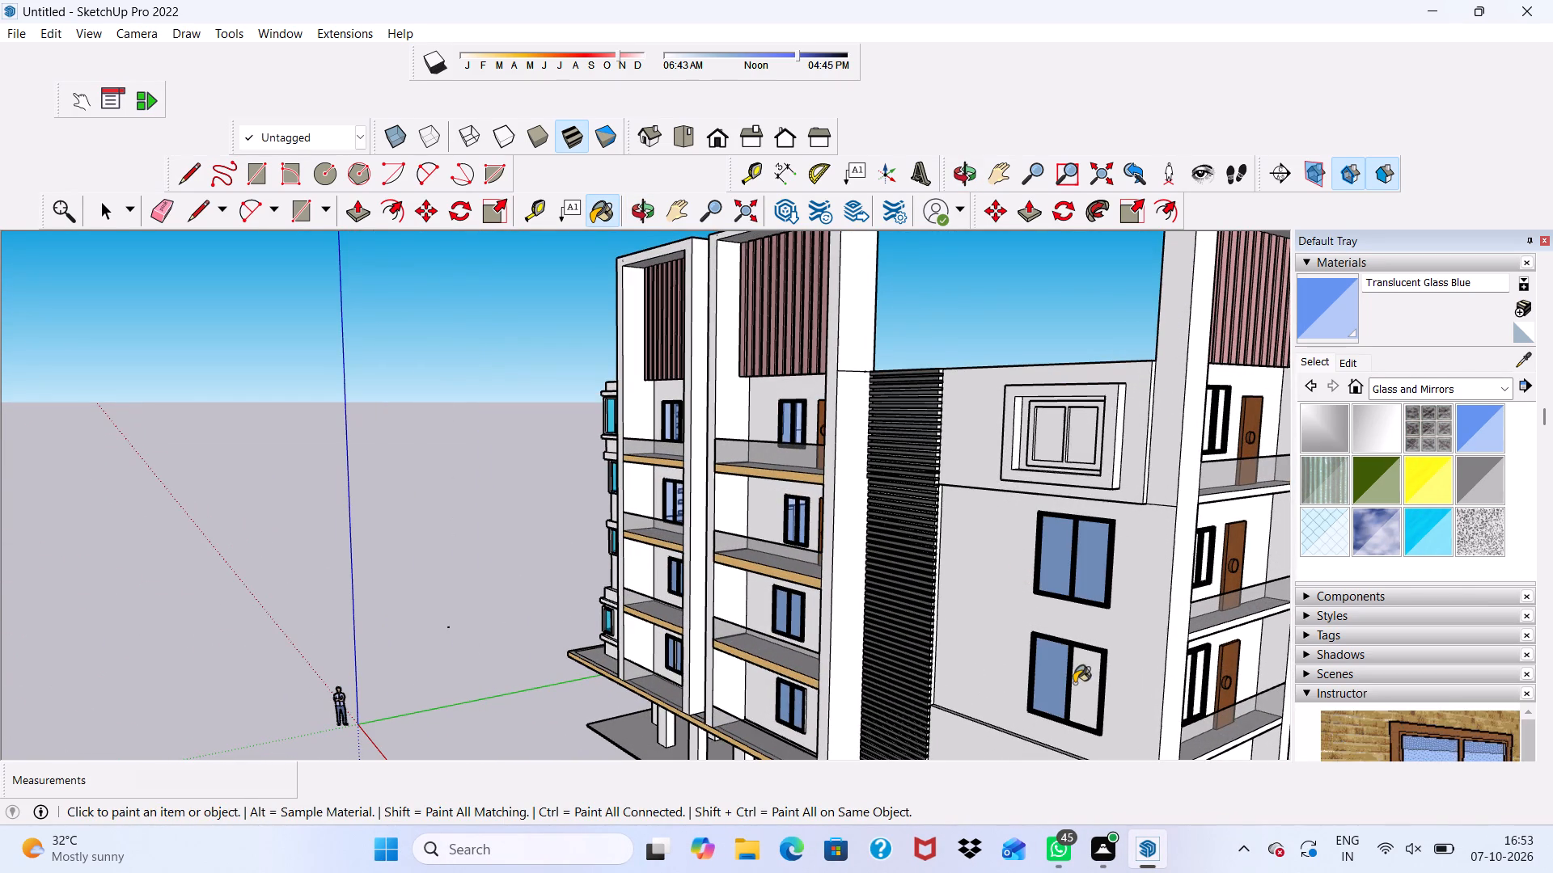
{"action": "left_click", "coordinate": [1085, 685]}
{"action": "scroll", "coordinate": [1049, 588], "scroll_direction": "down", "scroll_amount": 7}
{"action": "scroll", "coordinate": [1044, 703], "scroll_direction": "up", "scroll_amount": 5}
{"action": "left_click", "coordinate": [1049, 725]}
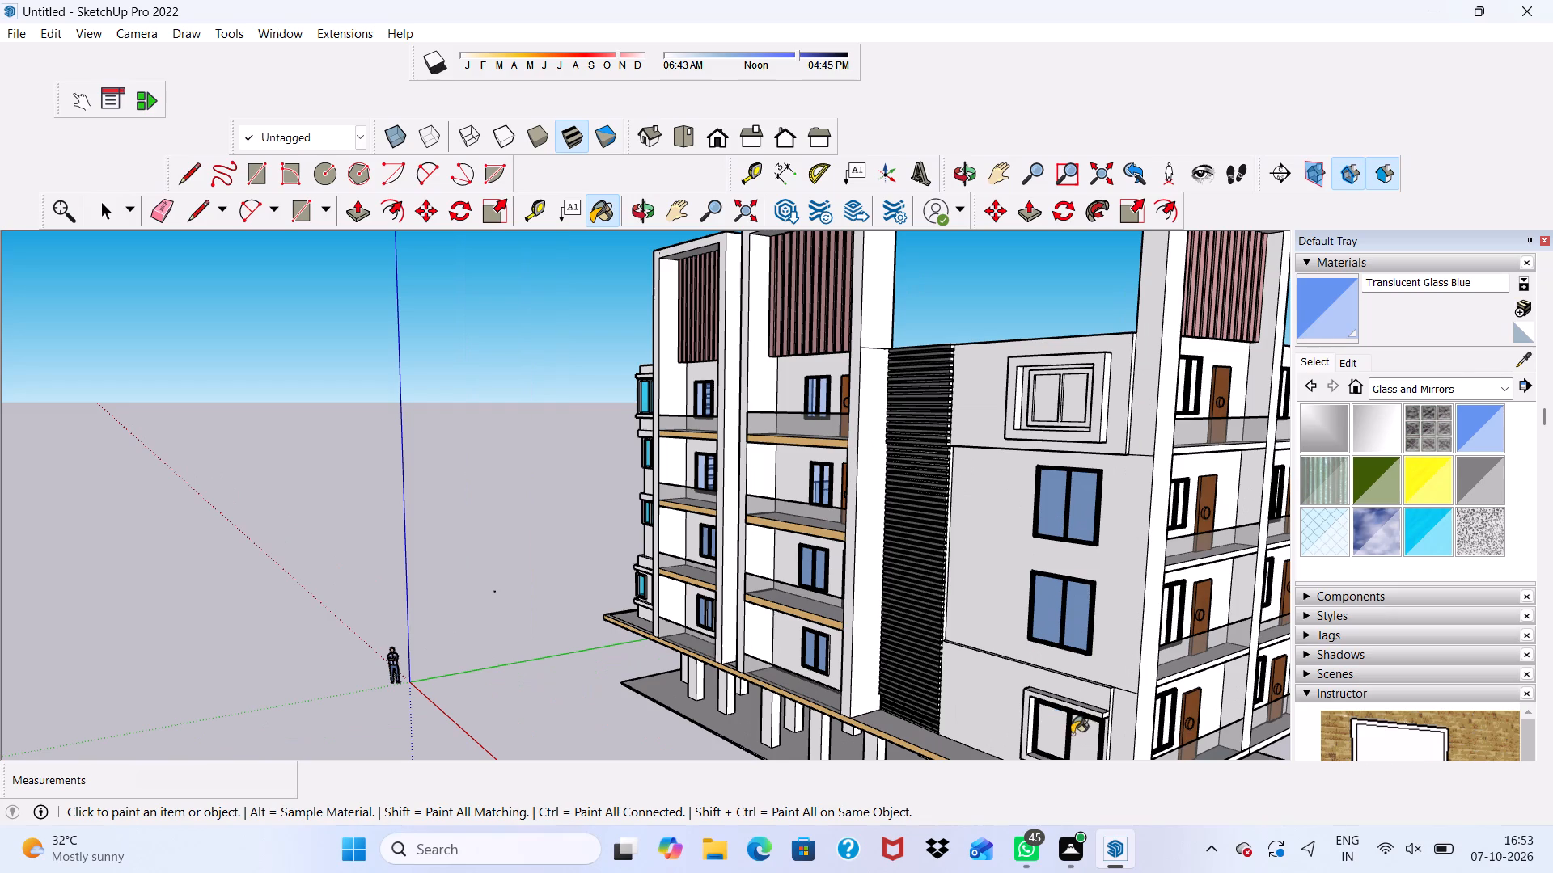
{"action": "left_click", "coordinate": [1079, 736]}
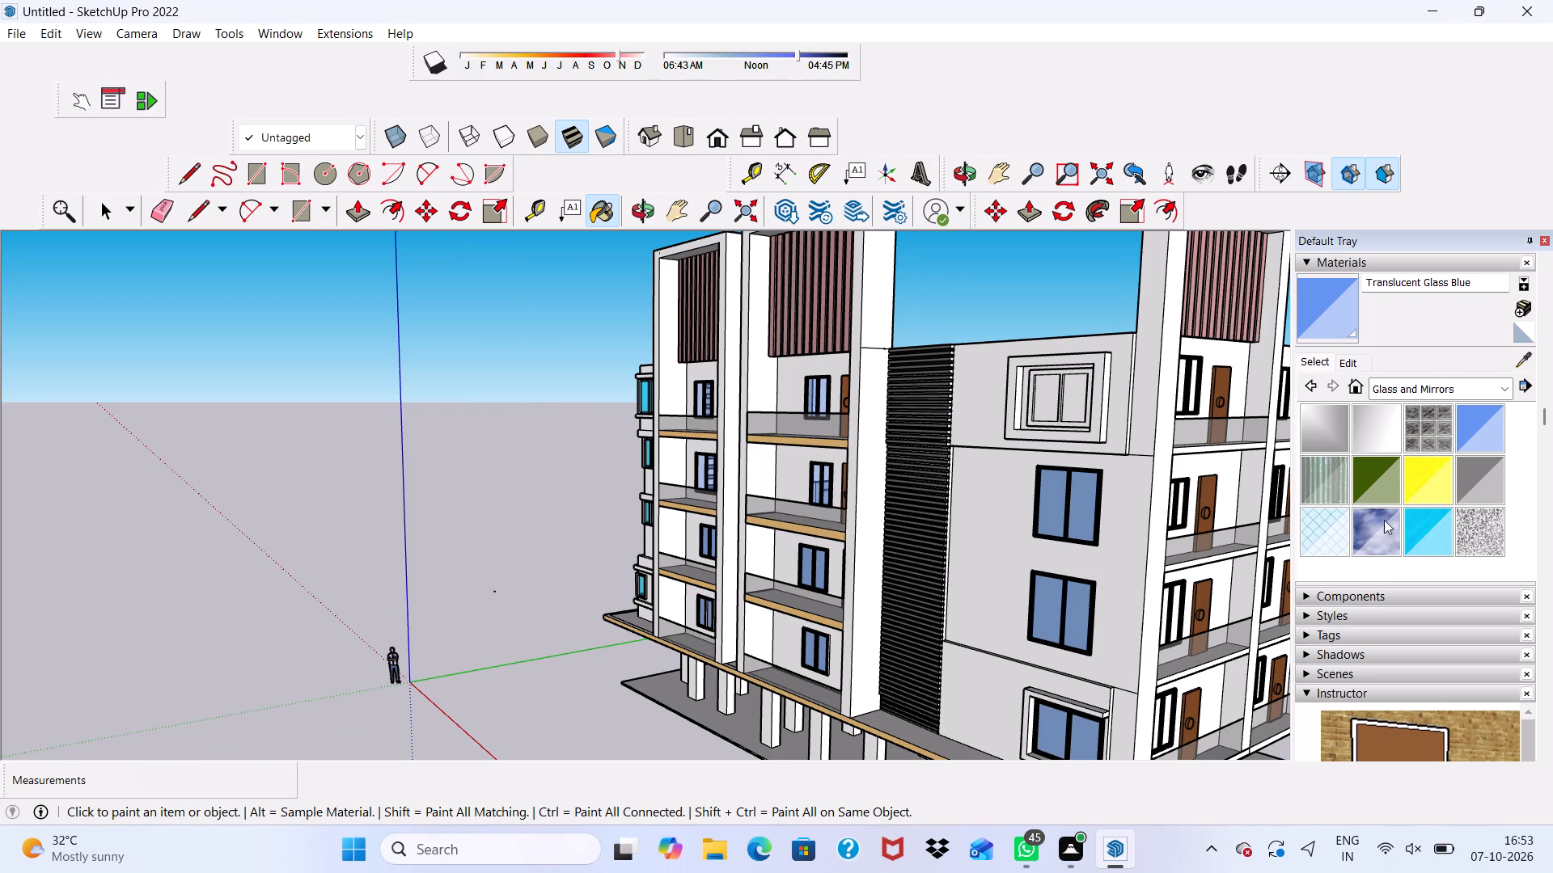
Paint both panes of the top framed window on the wall beside the black louvres with Translucent Glass Tinted.
{"action": "left_click", "coordinate": [1420, 525]}
{"action": "scroll", "coordinate": [1084, 403], "scroll_direction": "up", "scroll_amount": 3}
{"action": "left_click", "coordinate": [1038, 407]}
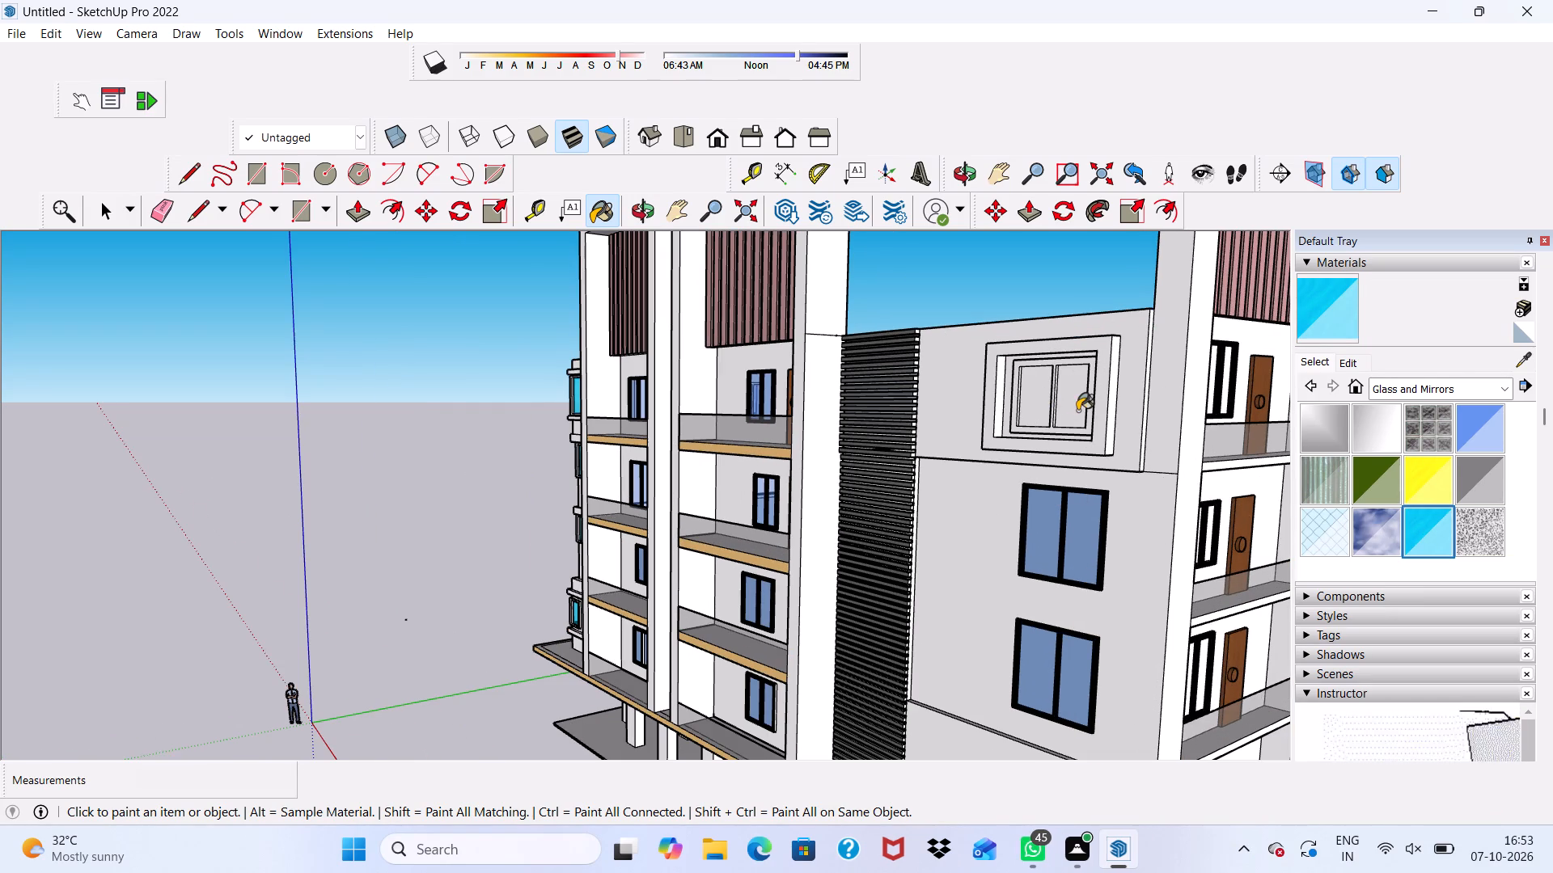
{"action": "left_click", "coordinate": [1073, 402]}
Examine the painted windows on the facade with the black louvres and around its corner from several angles.
{"action": "scroll", "coordinate": [1052, 405], "scroll_direction": "down", "scroll_amount": 1}
{"action": "middle_click_drag", "start_coordinate": [1052, 407], "coordinate": [1190, 453]}
{"action": "scroll", "coordinate": [1064, 408], "scroll_direction": "up", "scroll_amount": 7}
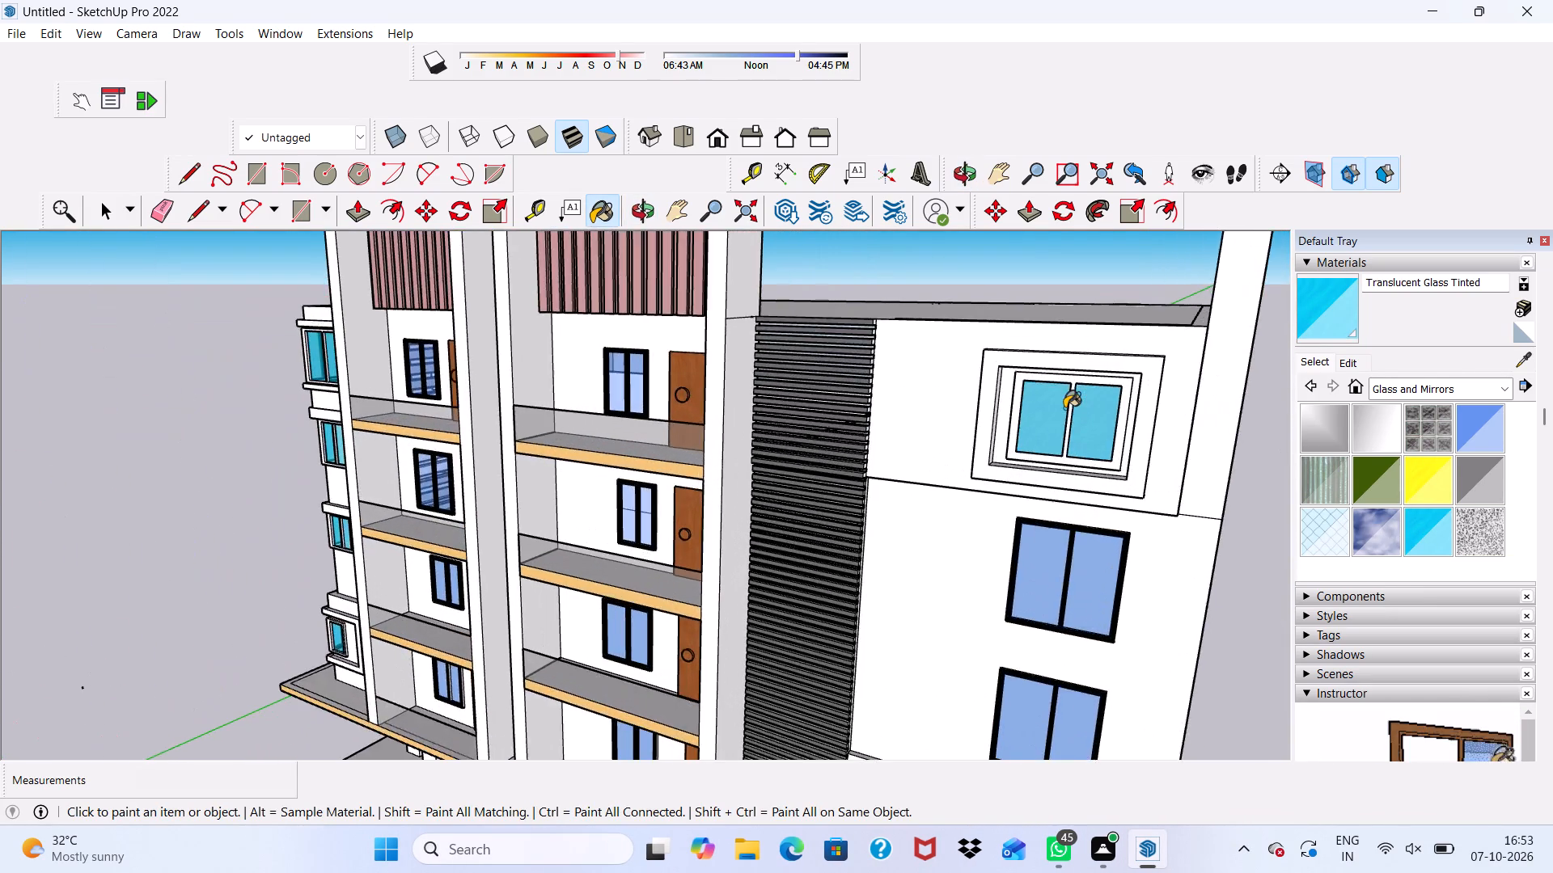
{"action": "scroll", "coordinate": [1064, 408], "scroll_direction": "up", "scroll_amount": 3}
{"action": "middle_click_drag", "start_coordinate": [1060, 408], "coordinate": [849, 354]}
{"action": "scroll", "coordinate": [1060, 408], "scroll_direction": "down", "scroll_amount": 1}
{"action": "scroll", "coordinate": [842, 352], "scroll_direction": "up", "scroll_amount": 1}
{"action": "scroll", "coordinate": [854, 358], "scroll_direction": "down", "scroll_amount": 13}
{"action": "middle_click_drag", "start_coordinate": [891, 521], "coordinate": [1099, 501]}
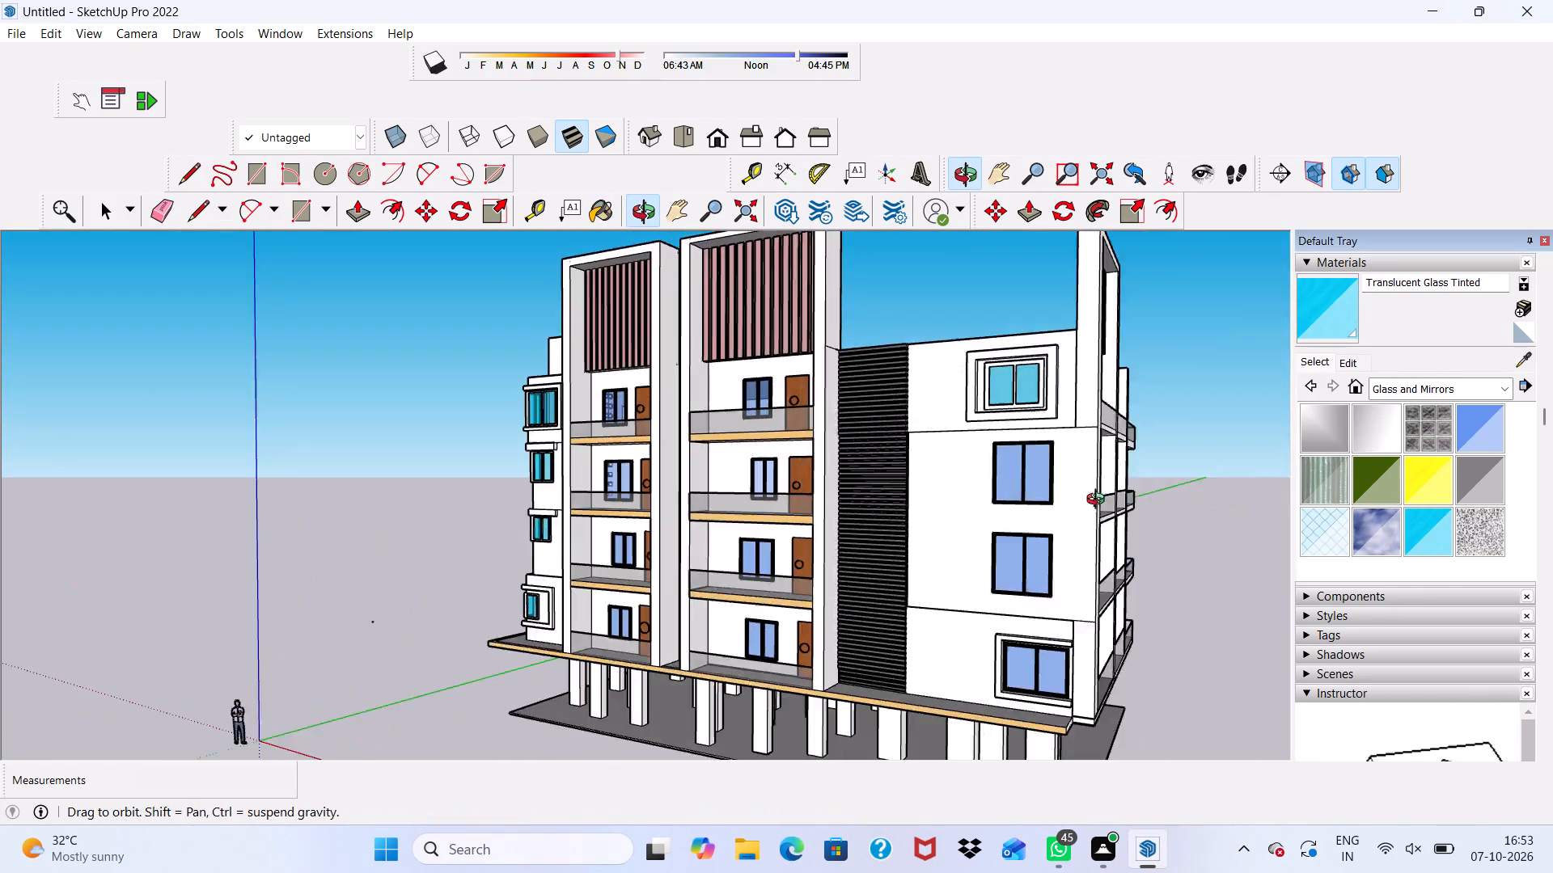
Paint both panes of the two middle windows between the blank side wall and the grey-louvred balcony bay with Translucent Glass Tinted.
{"action": "middle_click_drag", "start_coordinate": [1099, 501], "coordinate": [1389, 455]}
{"action": "middle_click_drag", "start_coordinate": [759, 502], "coordinate": [1086, 577]}
{"action": "scroll", "coordinate": [759, 502], "scroll_direction": "down", "scroll_amount": 1}
{"action": "scroll", "coordinate": [400, 622], "scroll_direction": "up", "scroll_amount": 2}
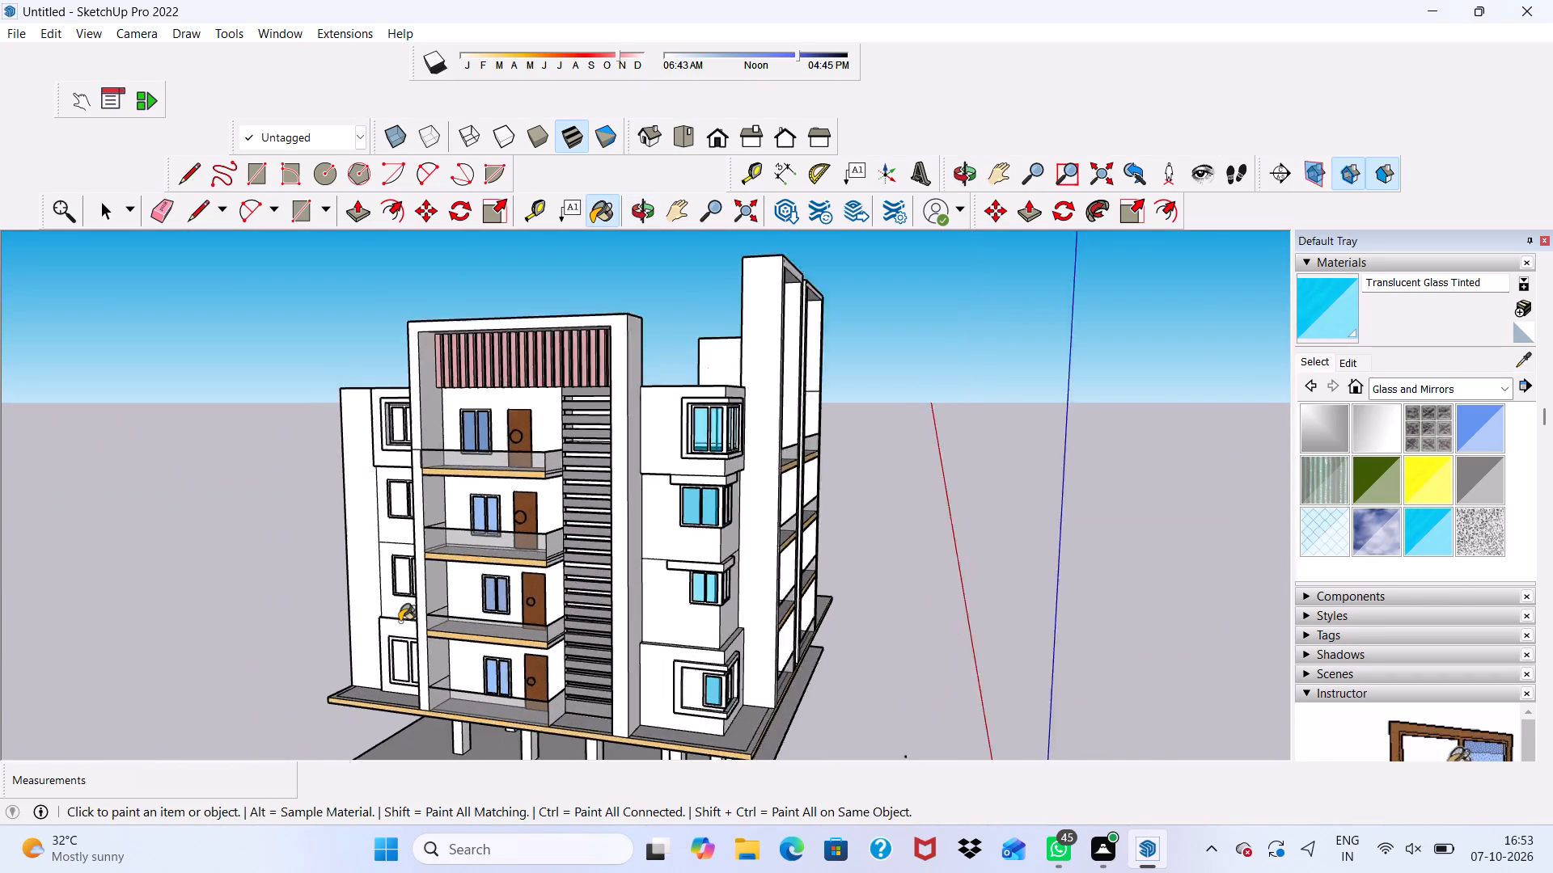
{"action": "scroll", "coordinate": [400, 622], "scroll_direction": "up", "scroll_amount": 2}
{"action": "middle_click_drag", "start_coordinate": [388, 620], "coordinate": [716, 615]}
{"action": "scroll", "coordinate": [776, 555], "scroll_direction": "up", "scroll_amount": 4}
{"action": "left_click", "coordinate": [761, 566]}
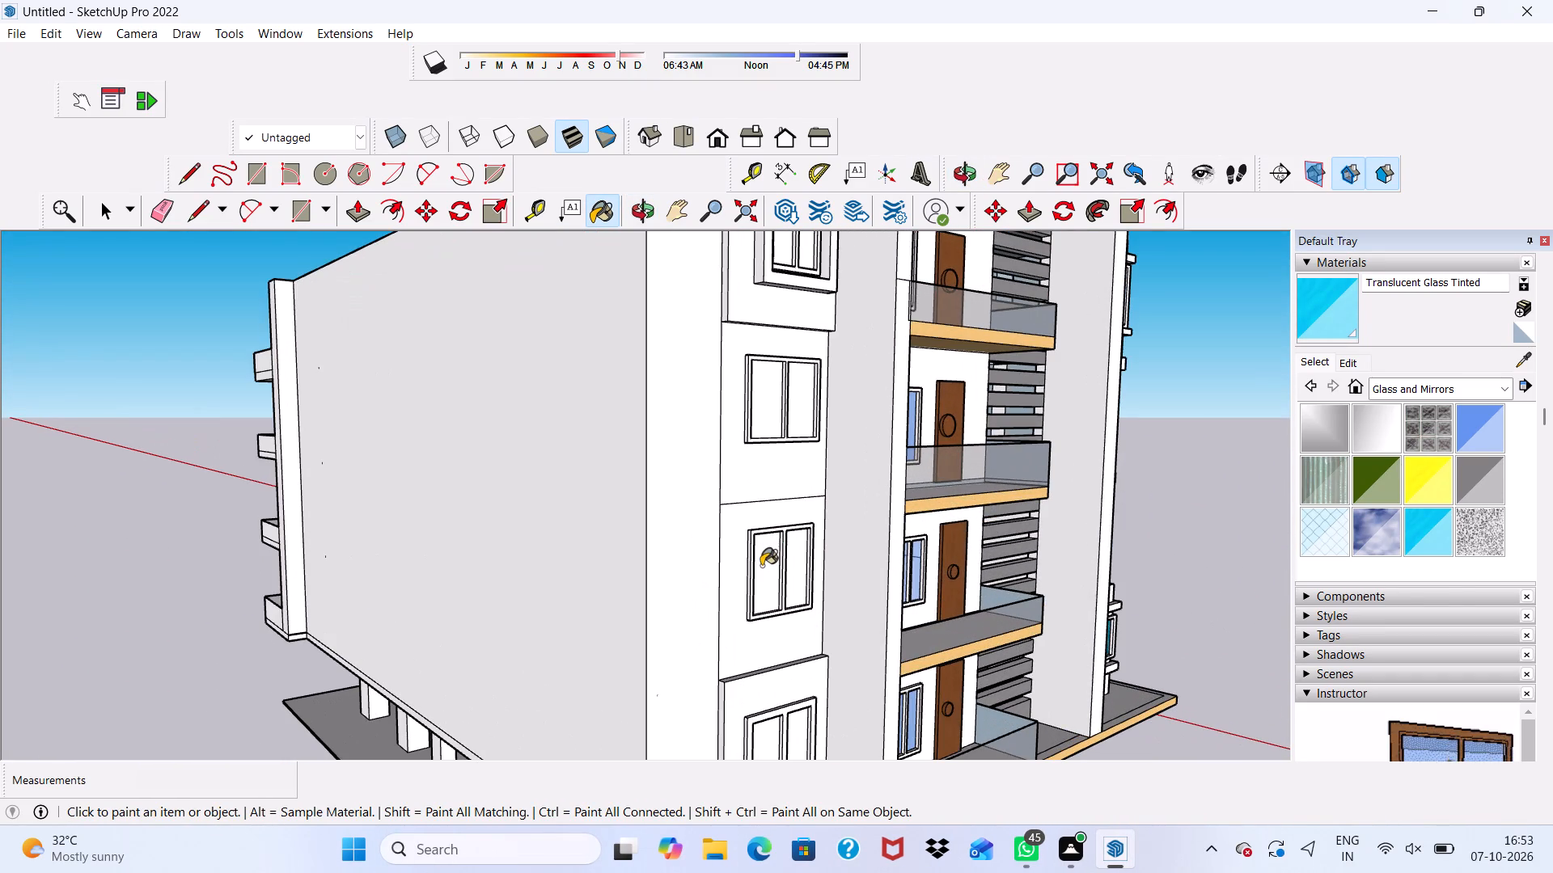
{"action": "left_click", "coordinate": [792, 563]}
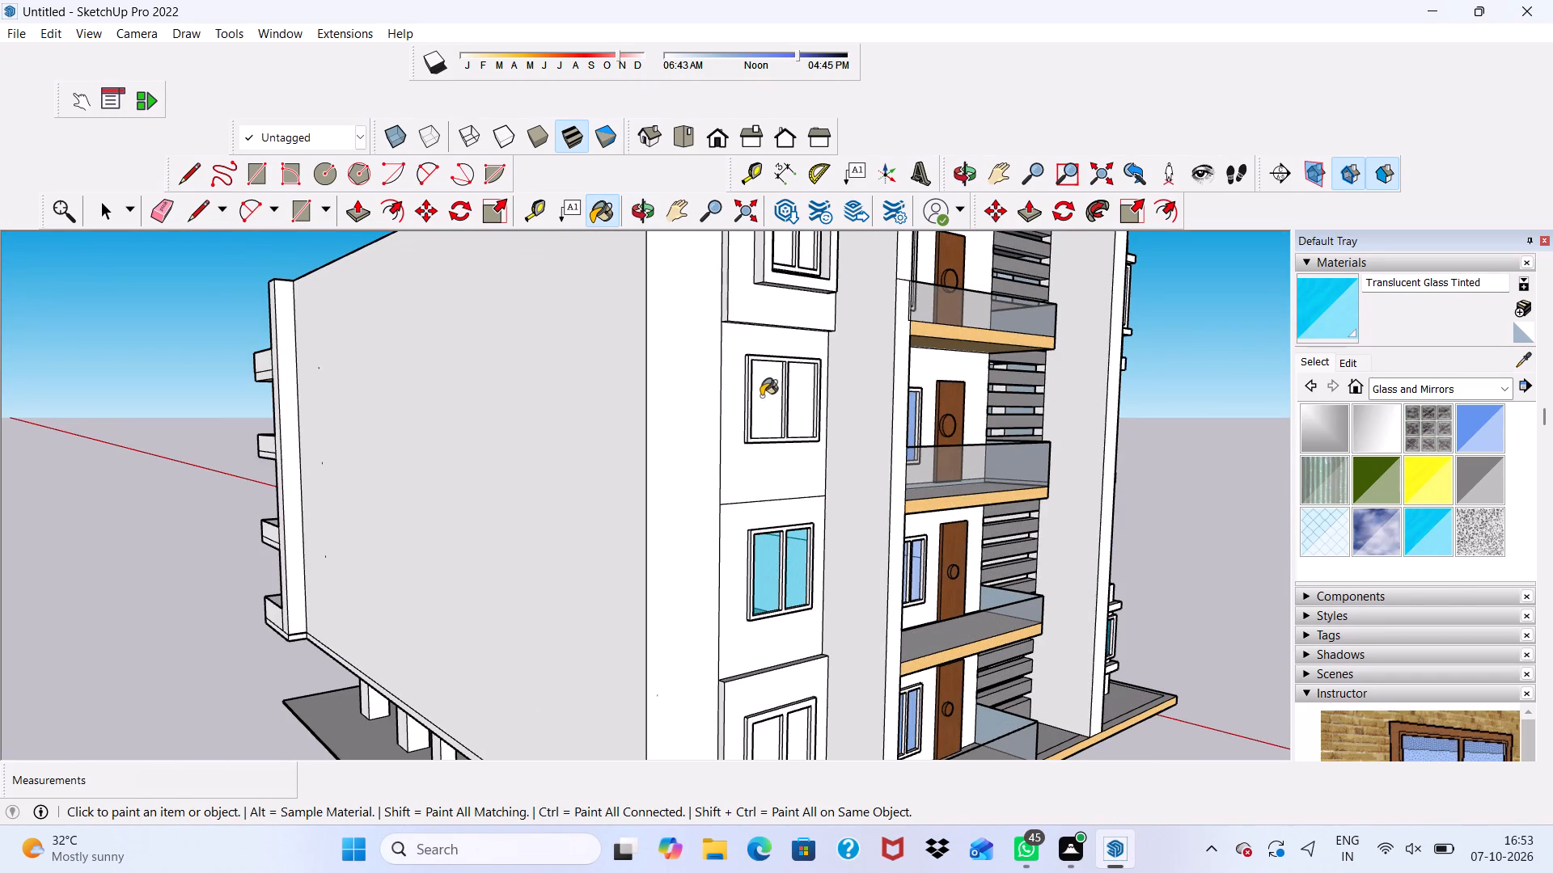
{"action": "left_click", "coordinate": [761, 396]}
{"action": "left_click", "coordinate": [808, 386]}
Paint both panes of the top and bottom framed windows in that same window column with Translucent Glass Tinted.
{"action": "scroll", "coordinate": [798, 424], "scroll_direction": "down", "scroll_amount": 5}
{"action": "scroll", "coordinate": [822, 262], "scroll_direction": "up", "scroll_amount": 3}
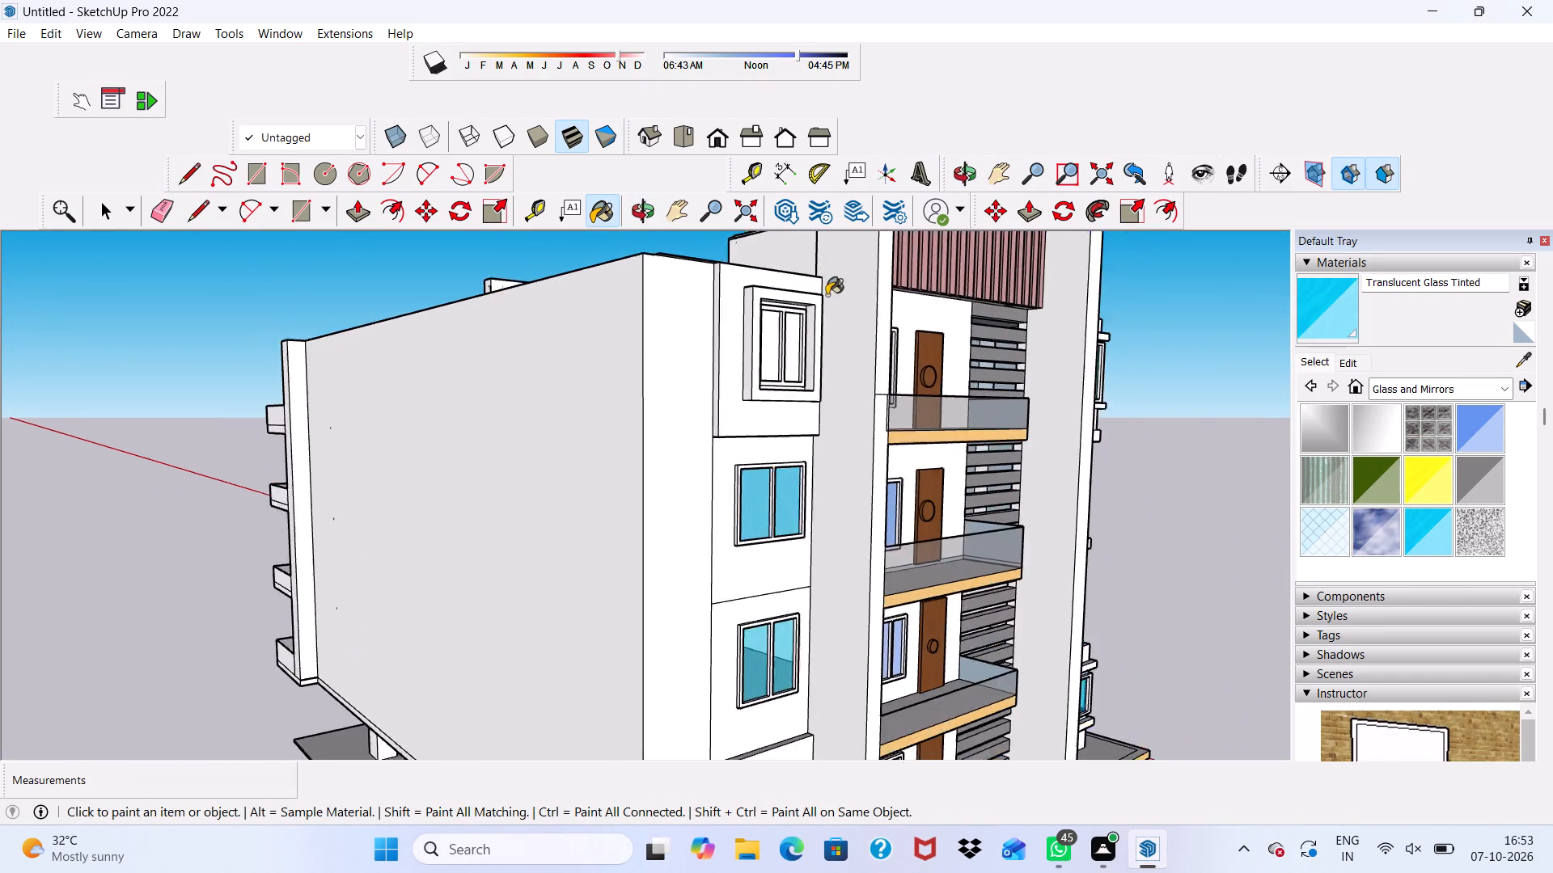
{"action": "scroll", "coordinate": [827, 295], "scroll_direction": "up", "scroll_amount": 5}
{"action": "left_click", "coordinate": [768, 346]}
{"action": "left_click", "coordinate": [794, 356]}
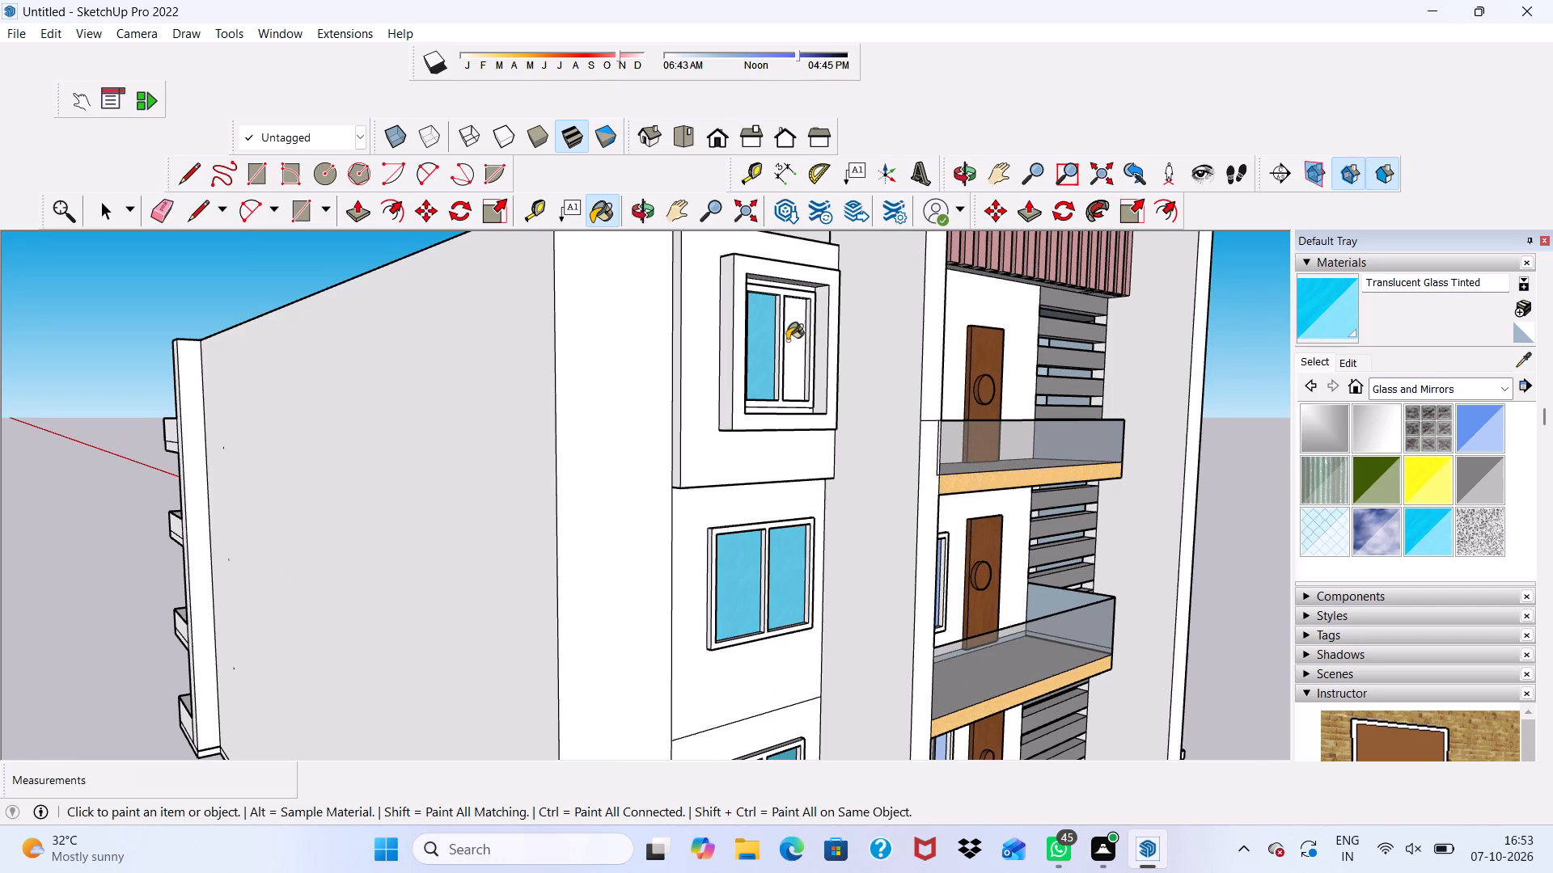
{"action": "scroll", "coordinate": [781, 306], "scroll_direction": "down", "scroll_amount": 6}
{"action": "scroll", "coordinate": [811, 805], "scroll_direction": "up", "scroll_amount": 1}
{"action": "scroll", "coordinate": [747, 685], "scroll_direction": "down", "scroll_amount": 5}
{"action": "scroll", "coordinate": [709, 759], "scroll_direction": "up", "scroll_amount": 4}
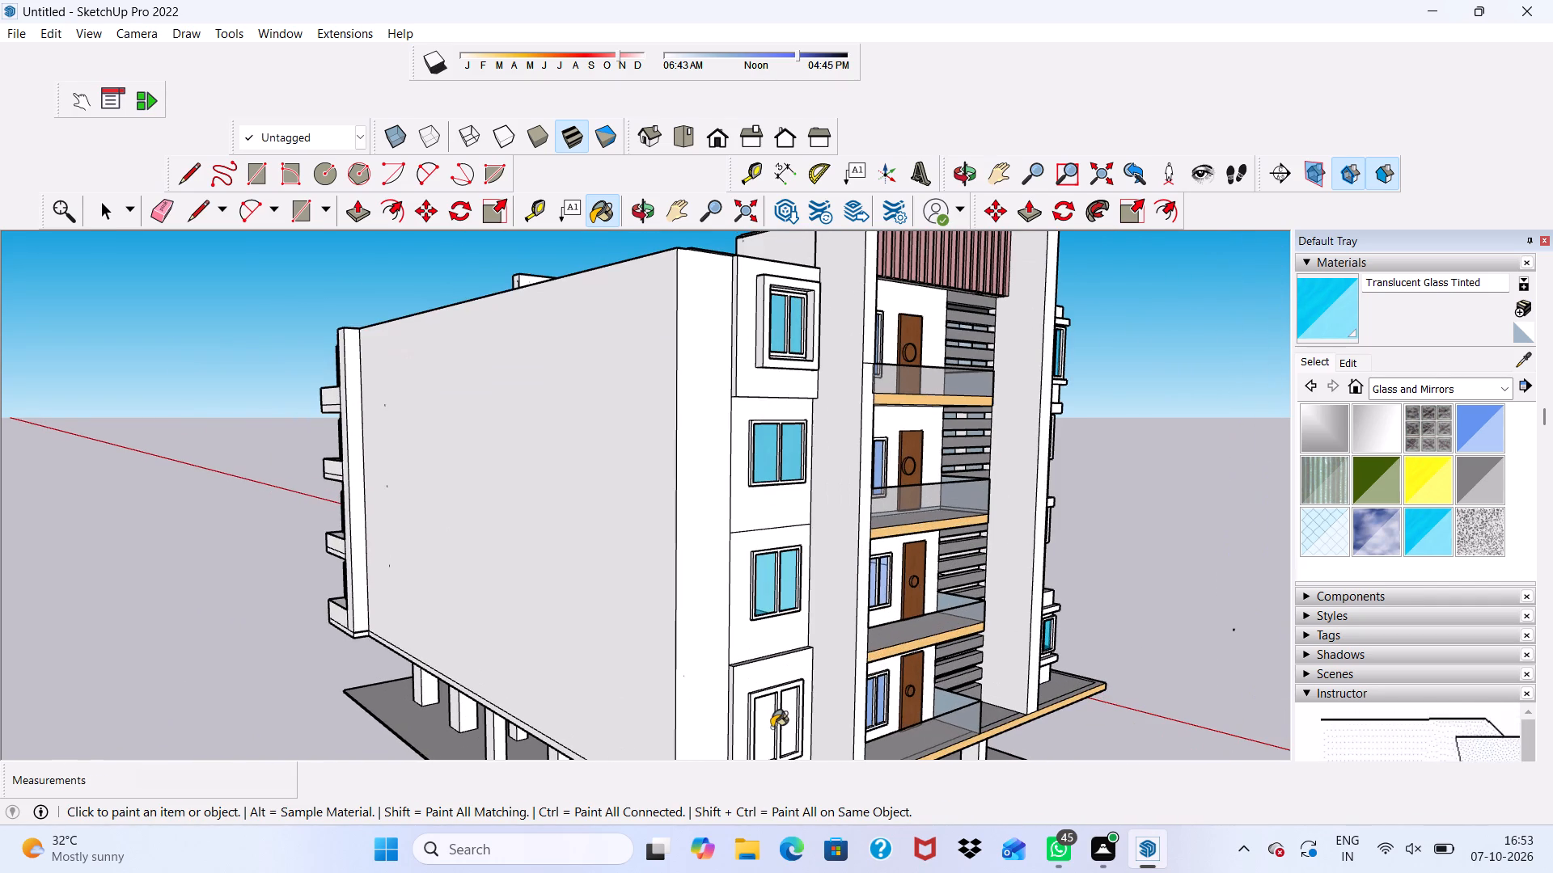
{"action": "left_click", "coordinate": [772, 727]}
{"action": "left_click", "coordinate": [788, 723]}
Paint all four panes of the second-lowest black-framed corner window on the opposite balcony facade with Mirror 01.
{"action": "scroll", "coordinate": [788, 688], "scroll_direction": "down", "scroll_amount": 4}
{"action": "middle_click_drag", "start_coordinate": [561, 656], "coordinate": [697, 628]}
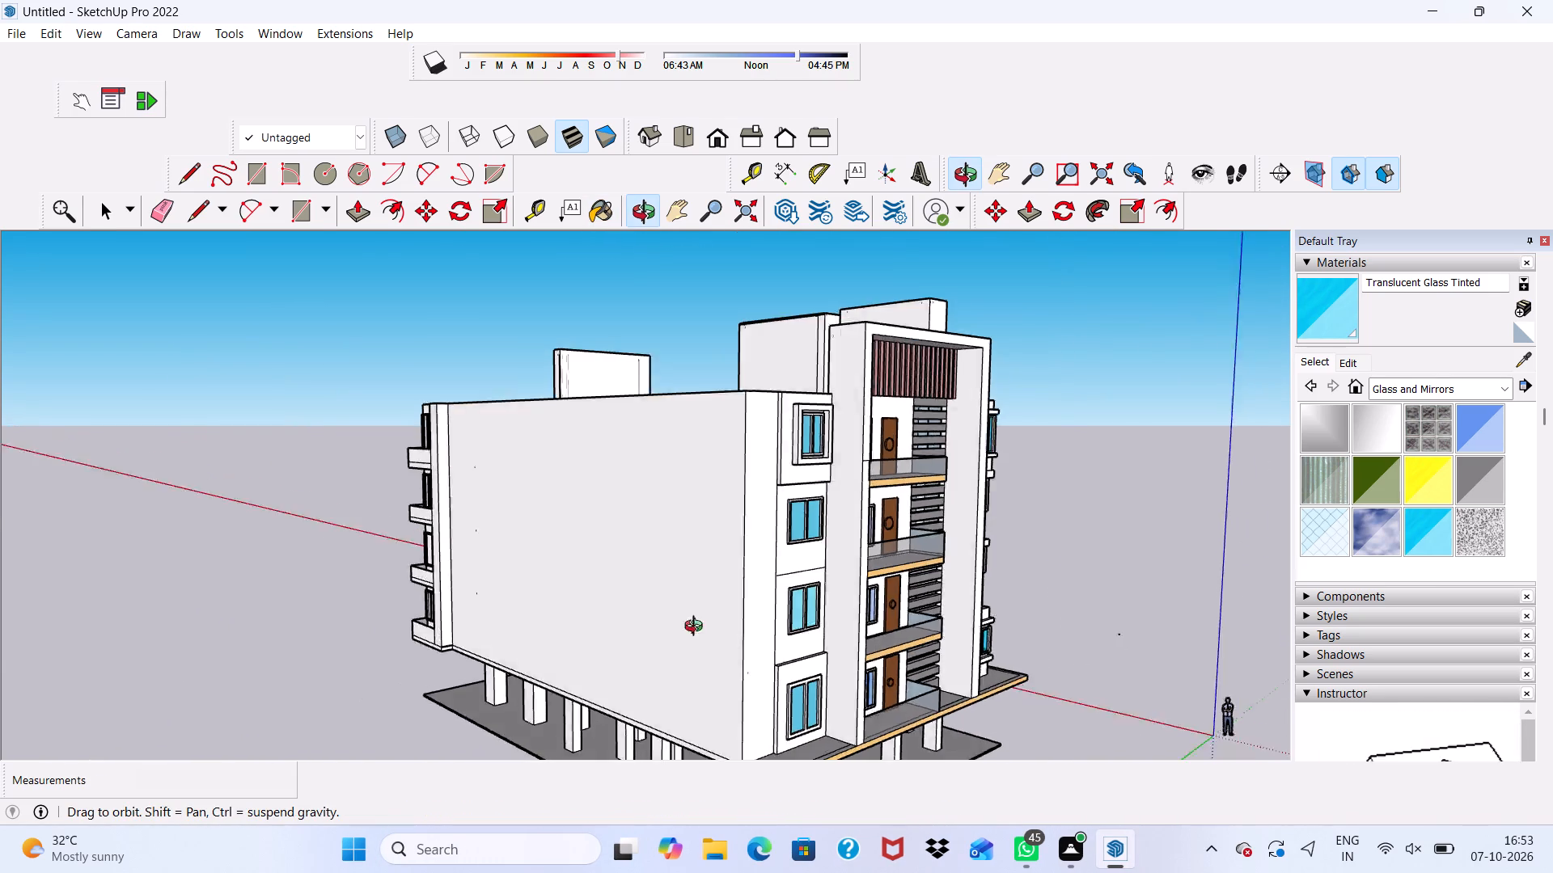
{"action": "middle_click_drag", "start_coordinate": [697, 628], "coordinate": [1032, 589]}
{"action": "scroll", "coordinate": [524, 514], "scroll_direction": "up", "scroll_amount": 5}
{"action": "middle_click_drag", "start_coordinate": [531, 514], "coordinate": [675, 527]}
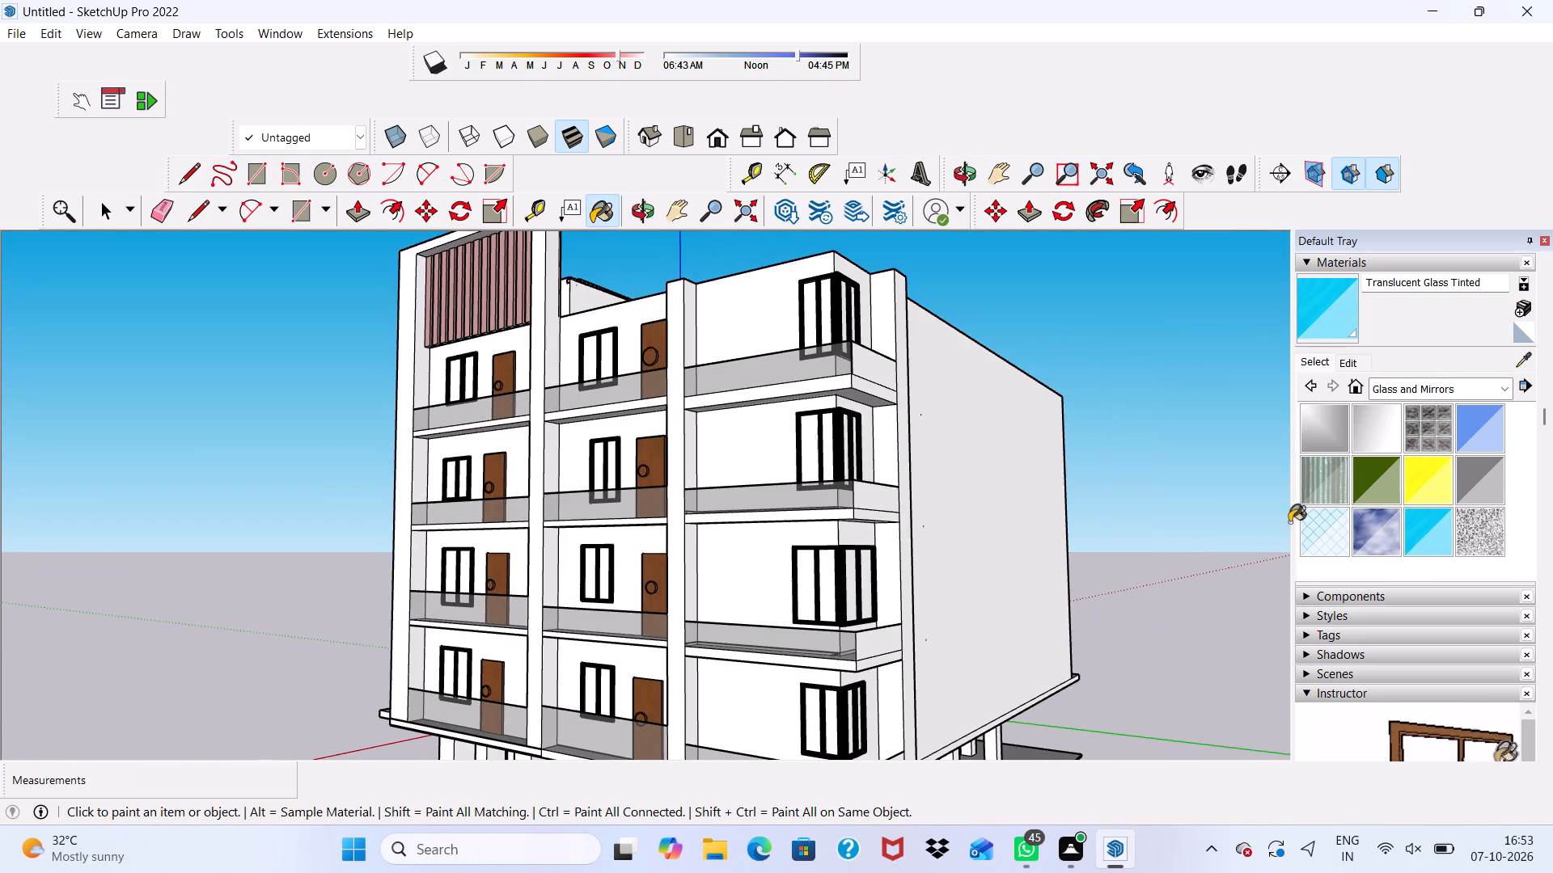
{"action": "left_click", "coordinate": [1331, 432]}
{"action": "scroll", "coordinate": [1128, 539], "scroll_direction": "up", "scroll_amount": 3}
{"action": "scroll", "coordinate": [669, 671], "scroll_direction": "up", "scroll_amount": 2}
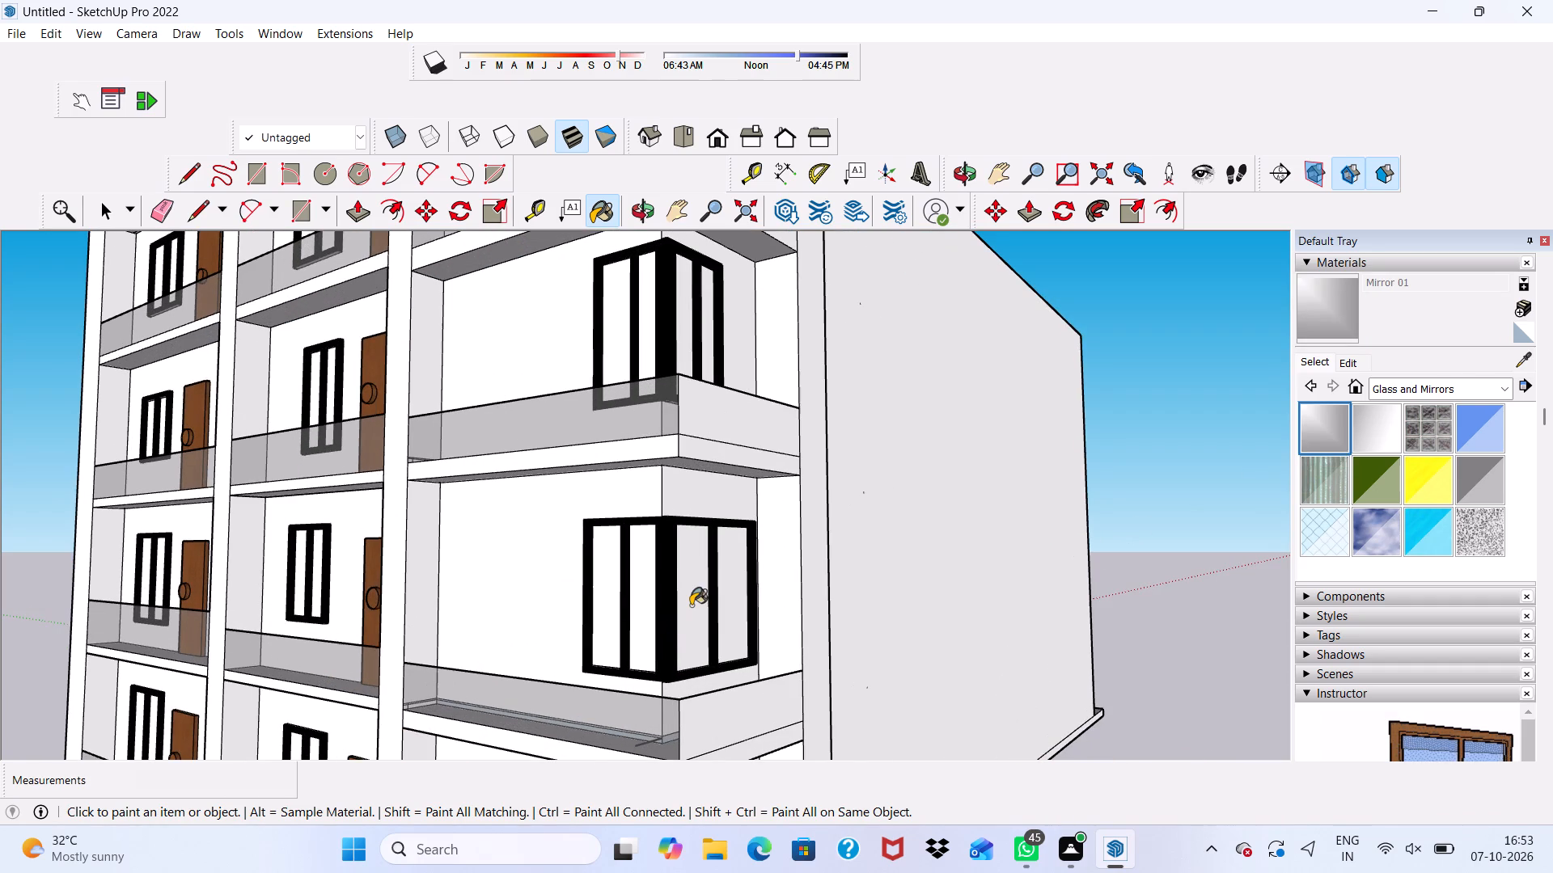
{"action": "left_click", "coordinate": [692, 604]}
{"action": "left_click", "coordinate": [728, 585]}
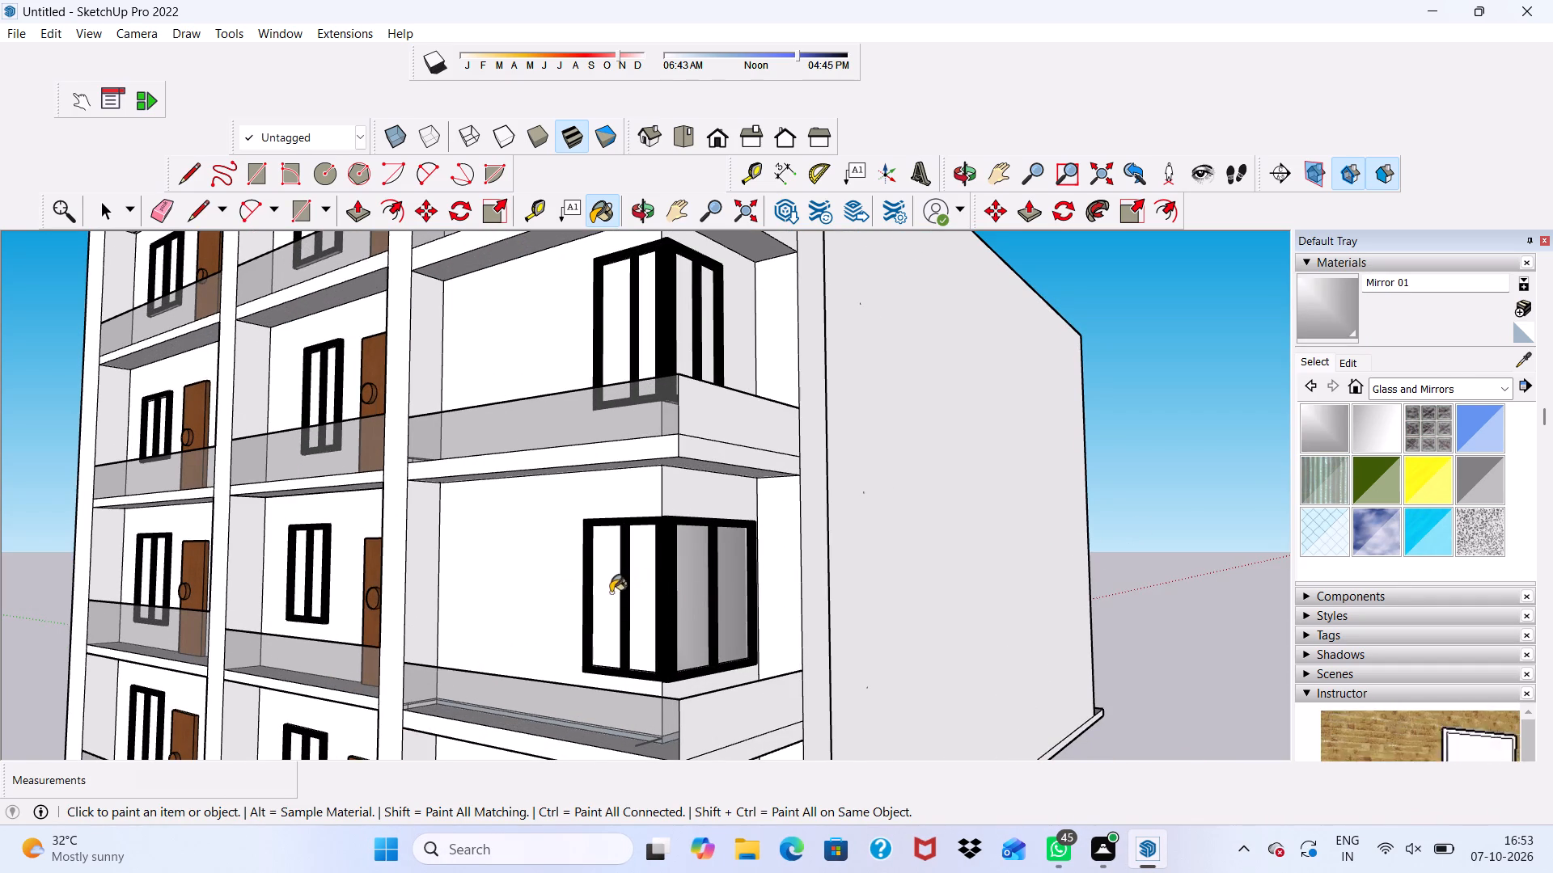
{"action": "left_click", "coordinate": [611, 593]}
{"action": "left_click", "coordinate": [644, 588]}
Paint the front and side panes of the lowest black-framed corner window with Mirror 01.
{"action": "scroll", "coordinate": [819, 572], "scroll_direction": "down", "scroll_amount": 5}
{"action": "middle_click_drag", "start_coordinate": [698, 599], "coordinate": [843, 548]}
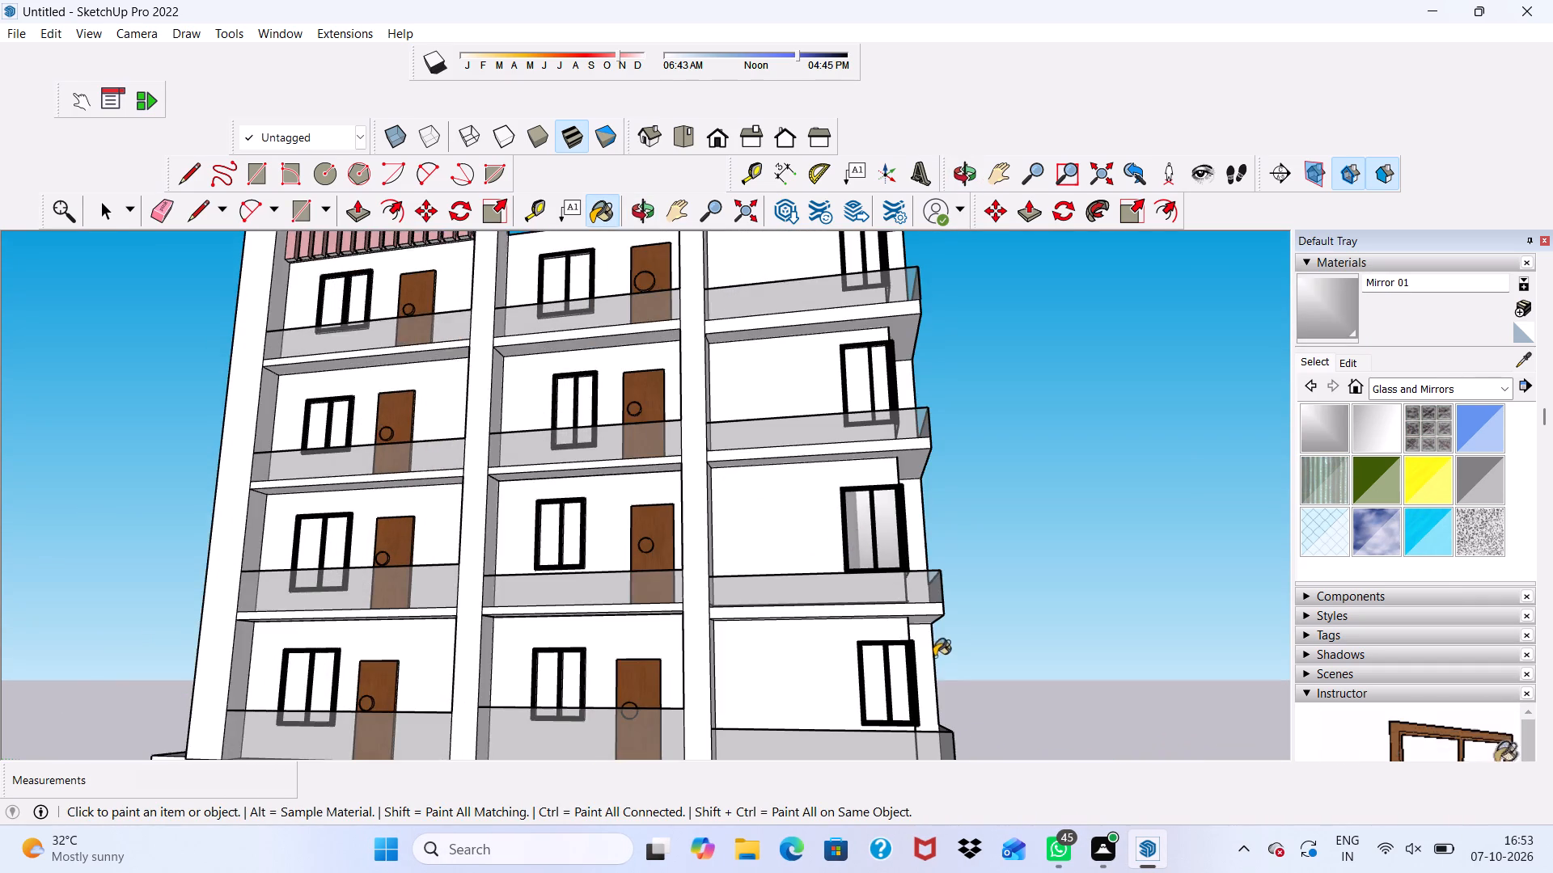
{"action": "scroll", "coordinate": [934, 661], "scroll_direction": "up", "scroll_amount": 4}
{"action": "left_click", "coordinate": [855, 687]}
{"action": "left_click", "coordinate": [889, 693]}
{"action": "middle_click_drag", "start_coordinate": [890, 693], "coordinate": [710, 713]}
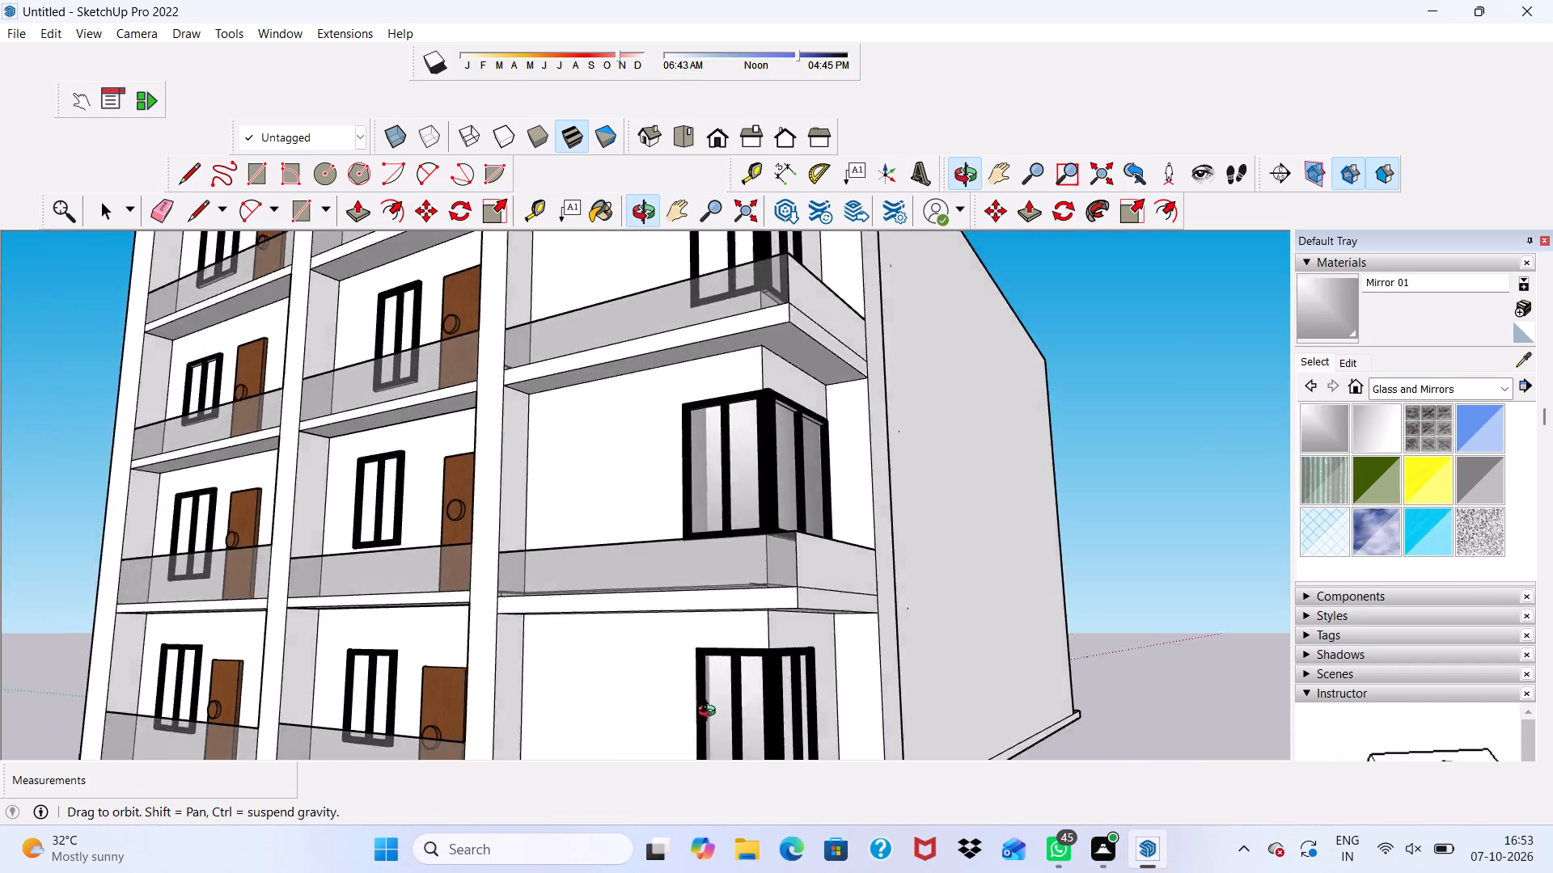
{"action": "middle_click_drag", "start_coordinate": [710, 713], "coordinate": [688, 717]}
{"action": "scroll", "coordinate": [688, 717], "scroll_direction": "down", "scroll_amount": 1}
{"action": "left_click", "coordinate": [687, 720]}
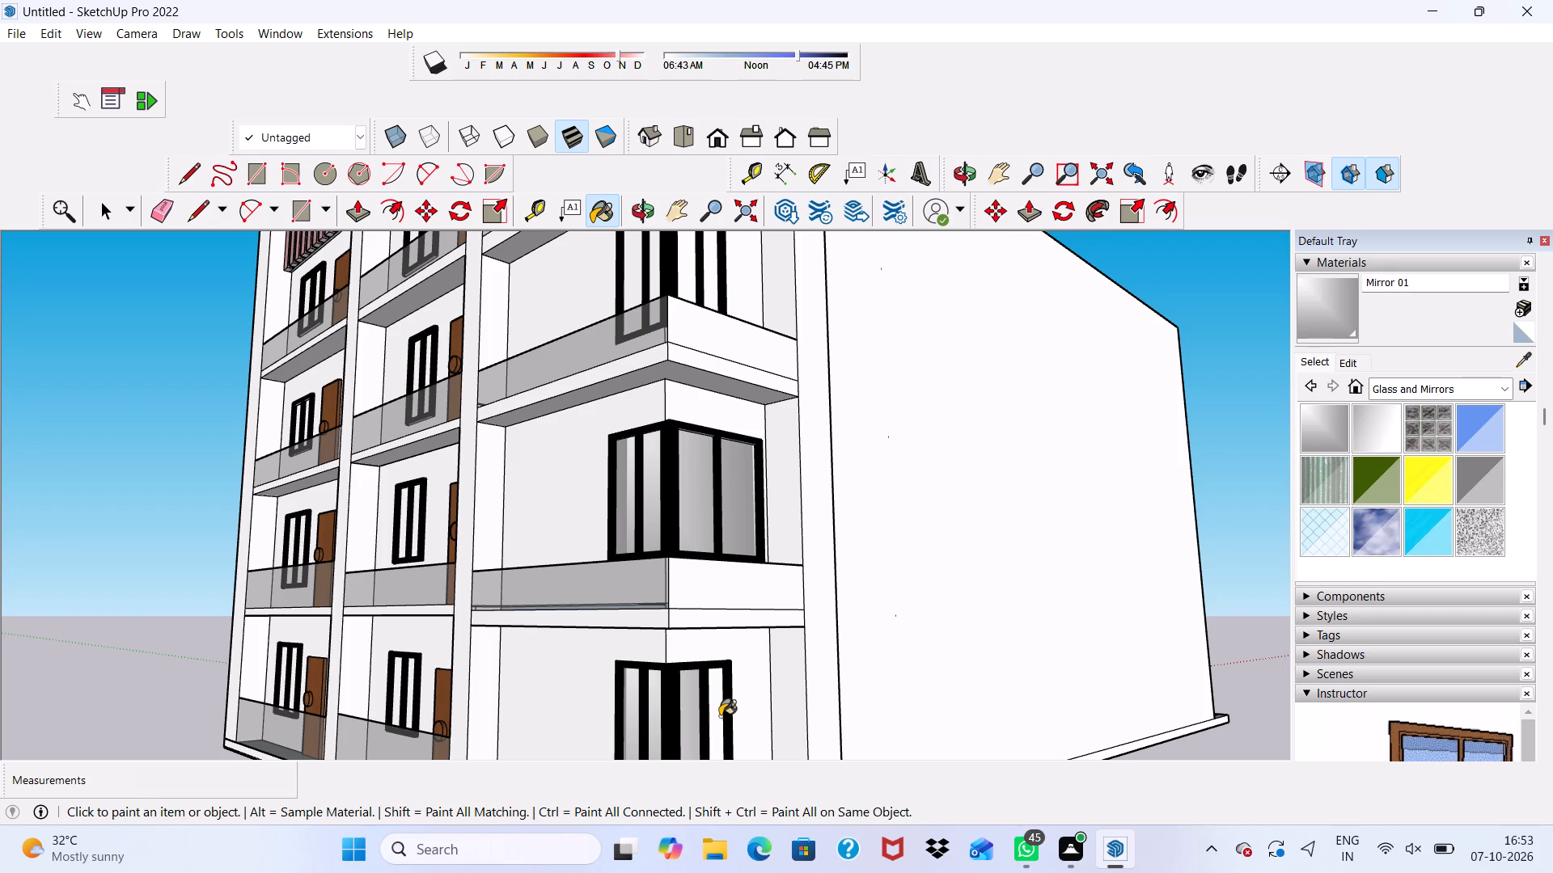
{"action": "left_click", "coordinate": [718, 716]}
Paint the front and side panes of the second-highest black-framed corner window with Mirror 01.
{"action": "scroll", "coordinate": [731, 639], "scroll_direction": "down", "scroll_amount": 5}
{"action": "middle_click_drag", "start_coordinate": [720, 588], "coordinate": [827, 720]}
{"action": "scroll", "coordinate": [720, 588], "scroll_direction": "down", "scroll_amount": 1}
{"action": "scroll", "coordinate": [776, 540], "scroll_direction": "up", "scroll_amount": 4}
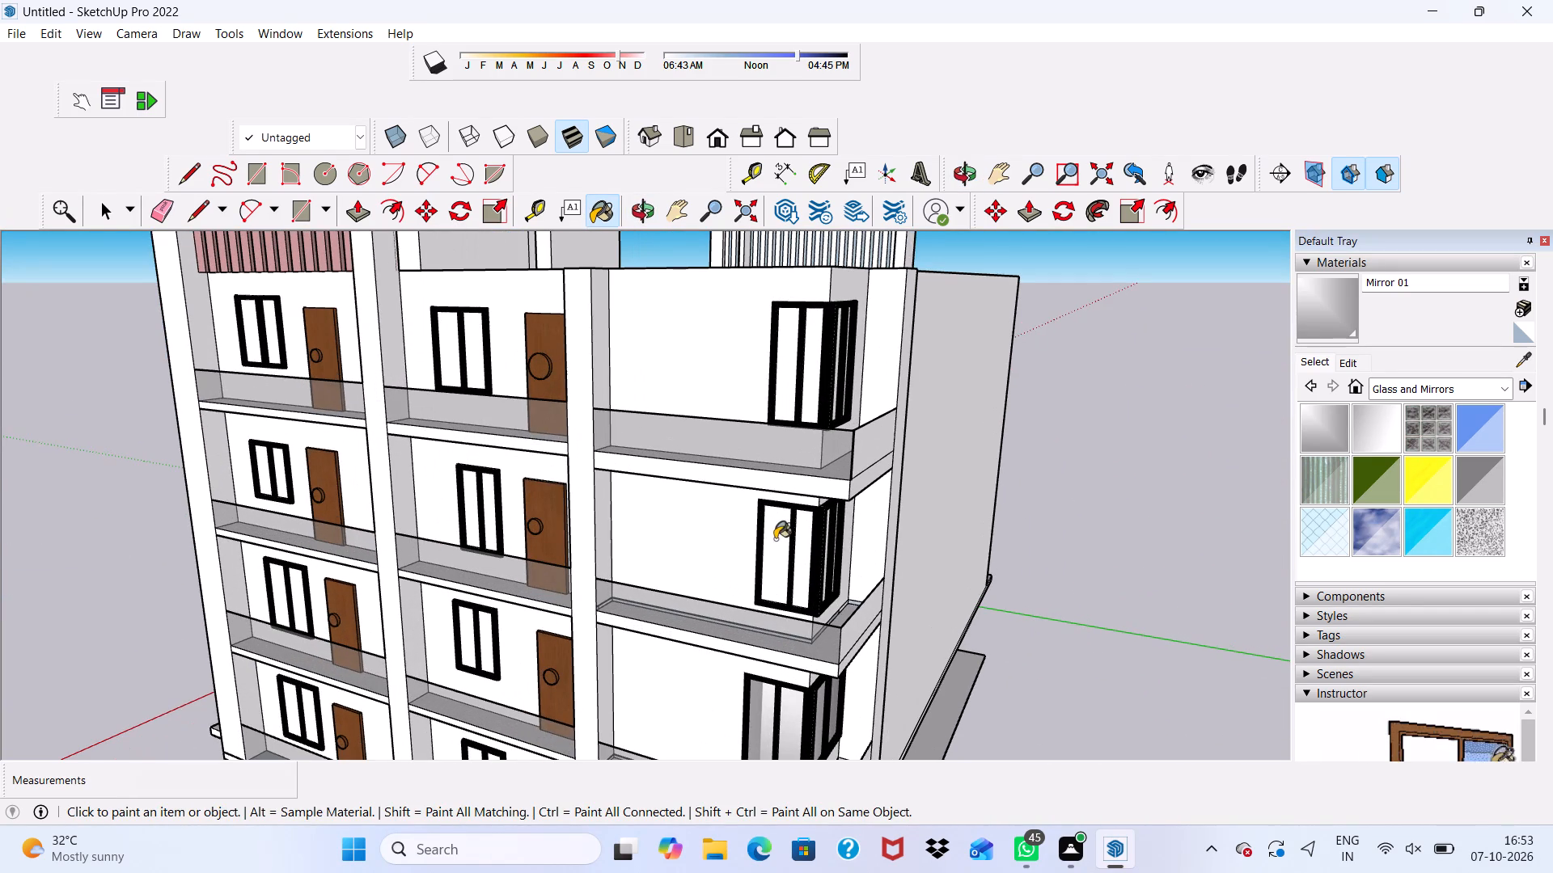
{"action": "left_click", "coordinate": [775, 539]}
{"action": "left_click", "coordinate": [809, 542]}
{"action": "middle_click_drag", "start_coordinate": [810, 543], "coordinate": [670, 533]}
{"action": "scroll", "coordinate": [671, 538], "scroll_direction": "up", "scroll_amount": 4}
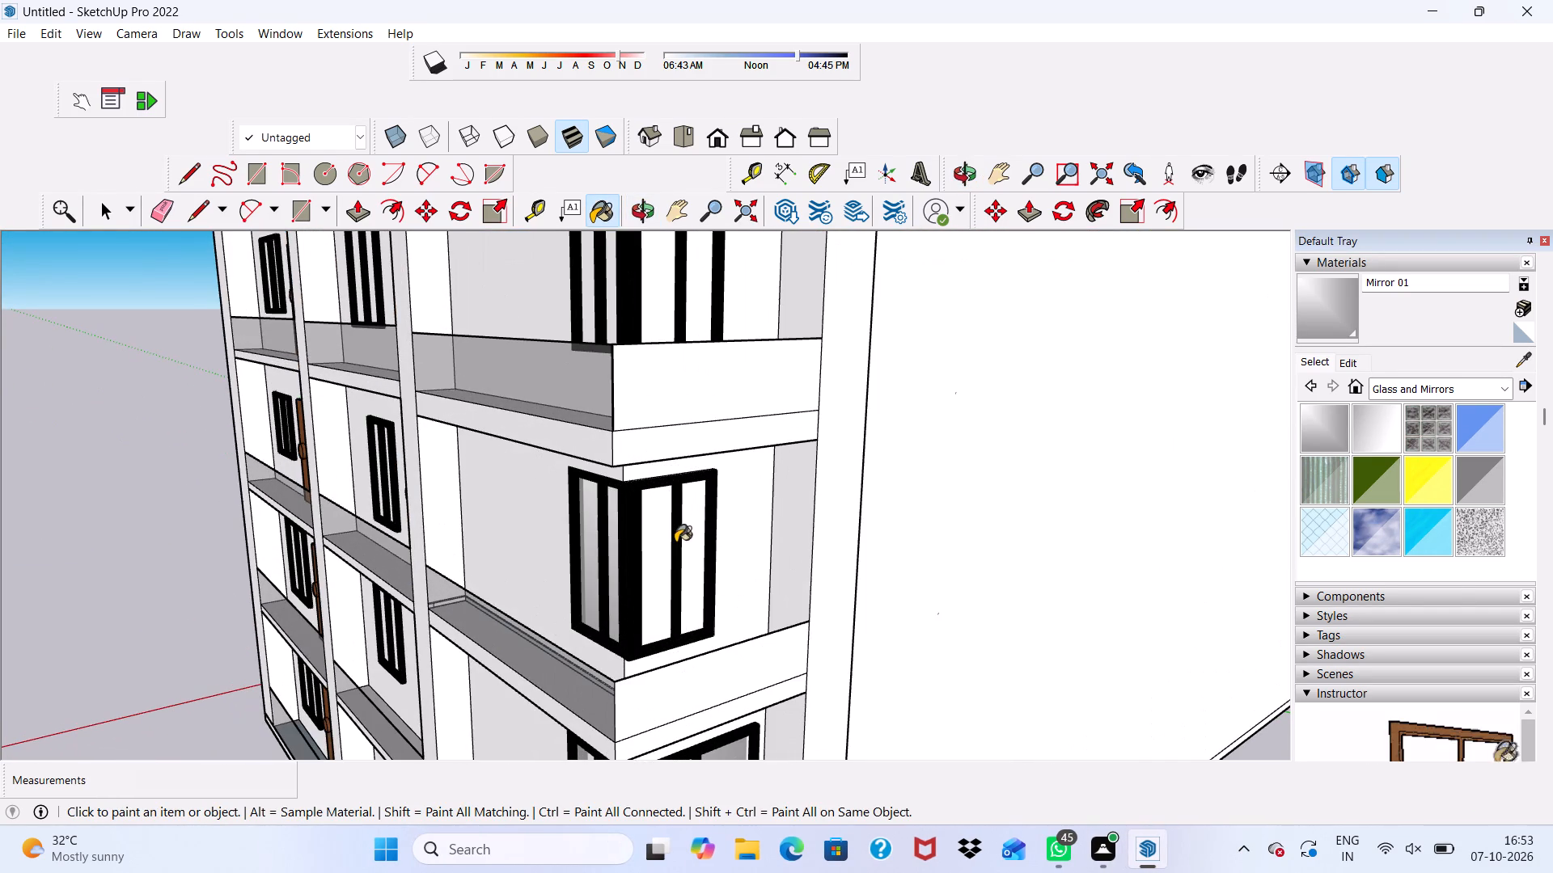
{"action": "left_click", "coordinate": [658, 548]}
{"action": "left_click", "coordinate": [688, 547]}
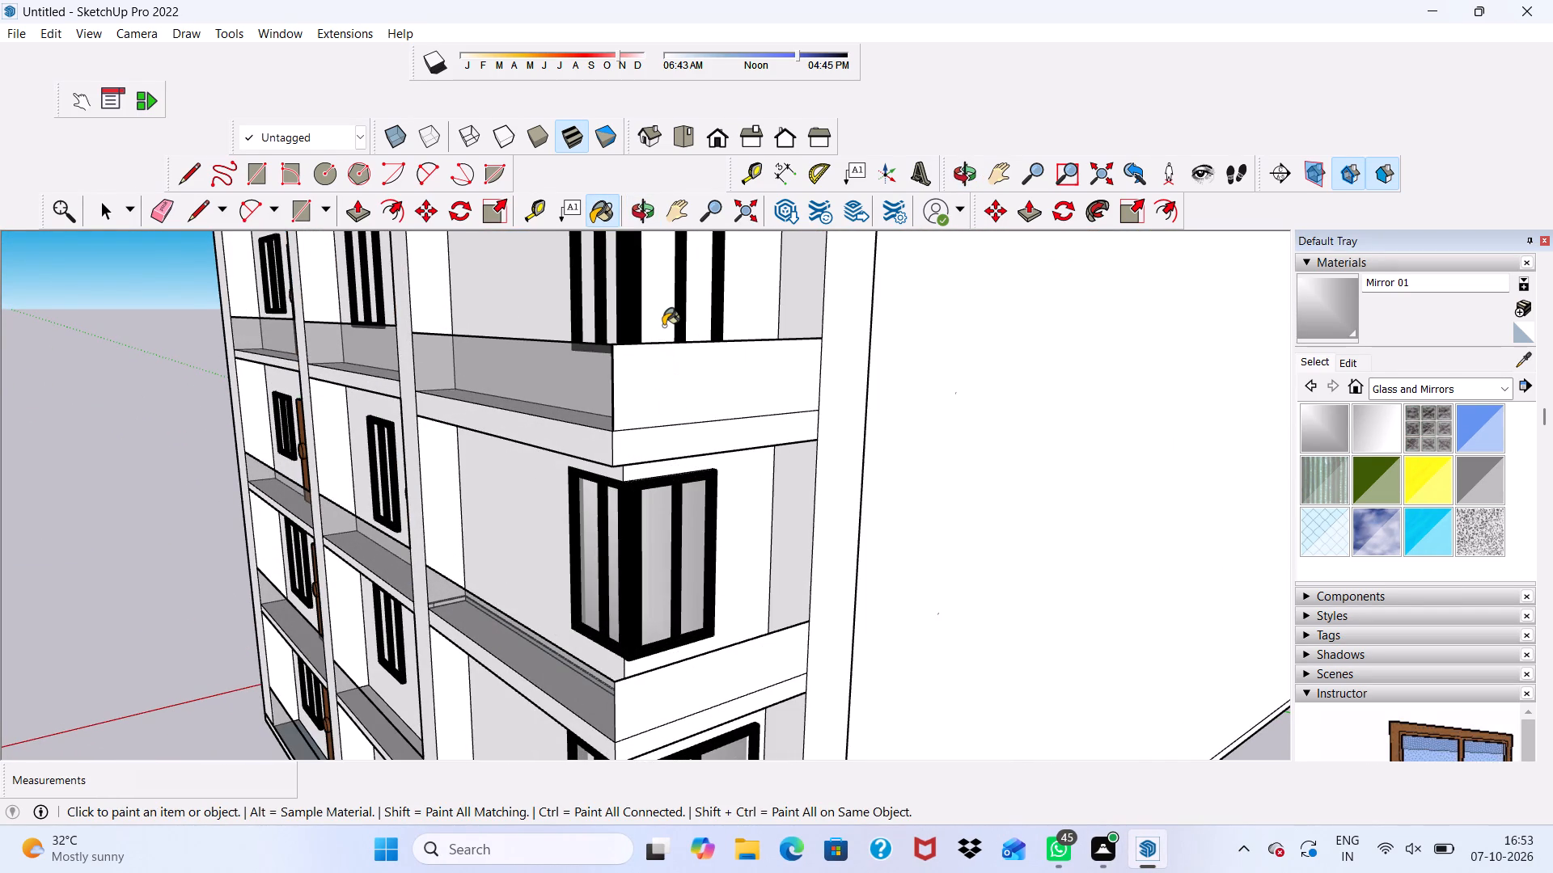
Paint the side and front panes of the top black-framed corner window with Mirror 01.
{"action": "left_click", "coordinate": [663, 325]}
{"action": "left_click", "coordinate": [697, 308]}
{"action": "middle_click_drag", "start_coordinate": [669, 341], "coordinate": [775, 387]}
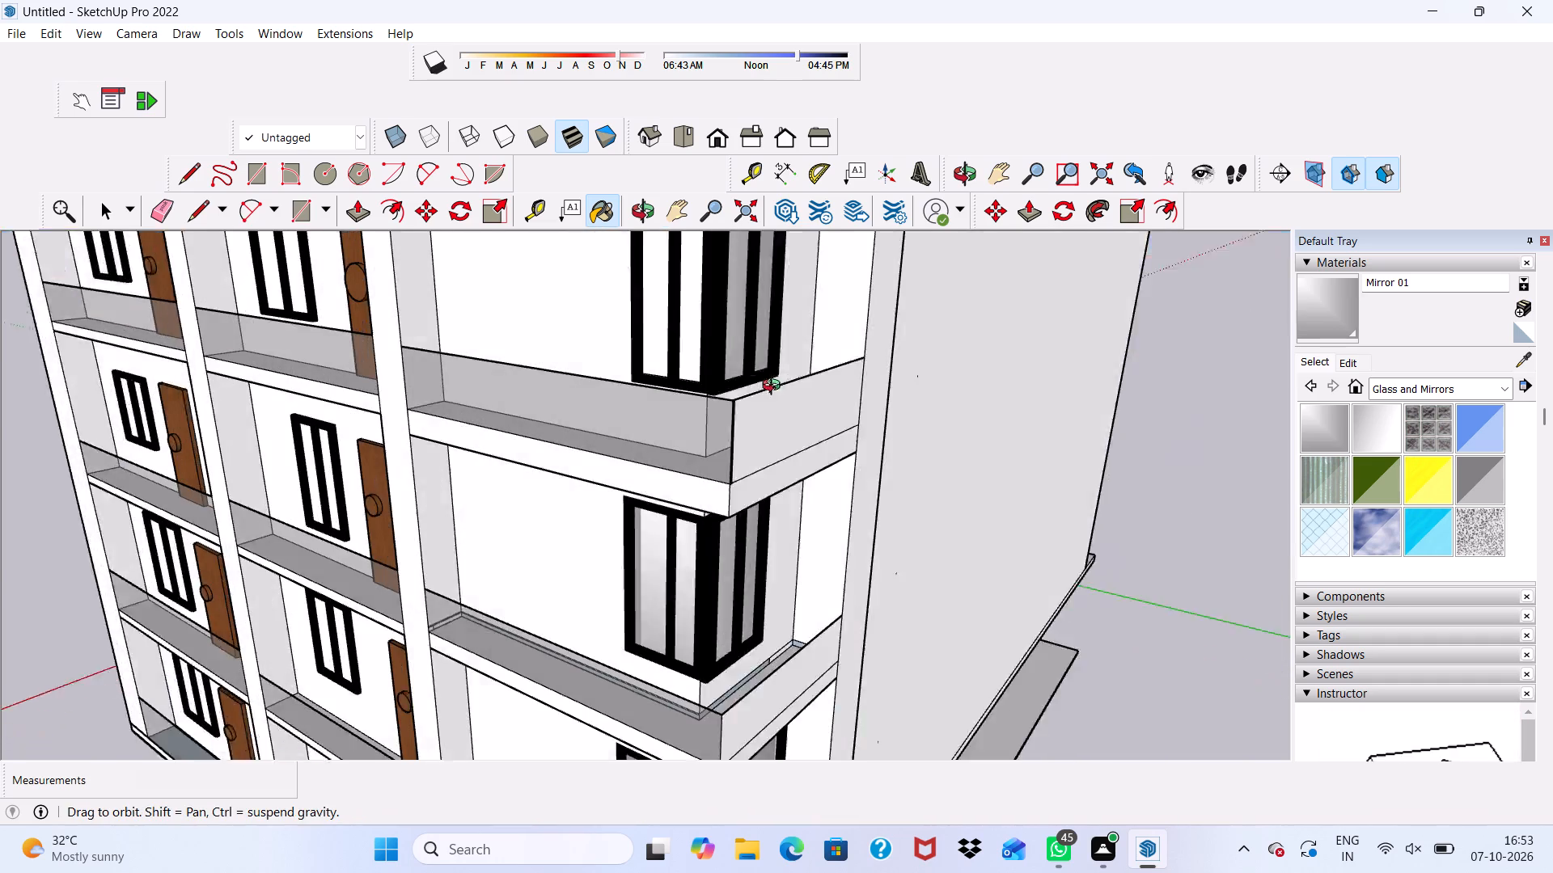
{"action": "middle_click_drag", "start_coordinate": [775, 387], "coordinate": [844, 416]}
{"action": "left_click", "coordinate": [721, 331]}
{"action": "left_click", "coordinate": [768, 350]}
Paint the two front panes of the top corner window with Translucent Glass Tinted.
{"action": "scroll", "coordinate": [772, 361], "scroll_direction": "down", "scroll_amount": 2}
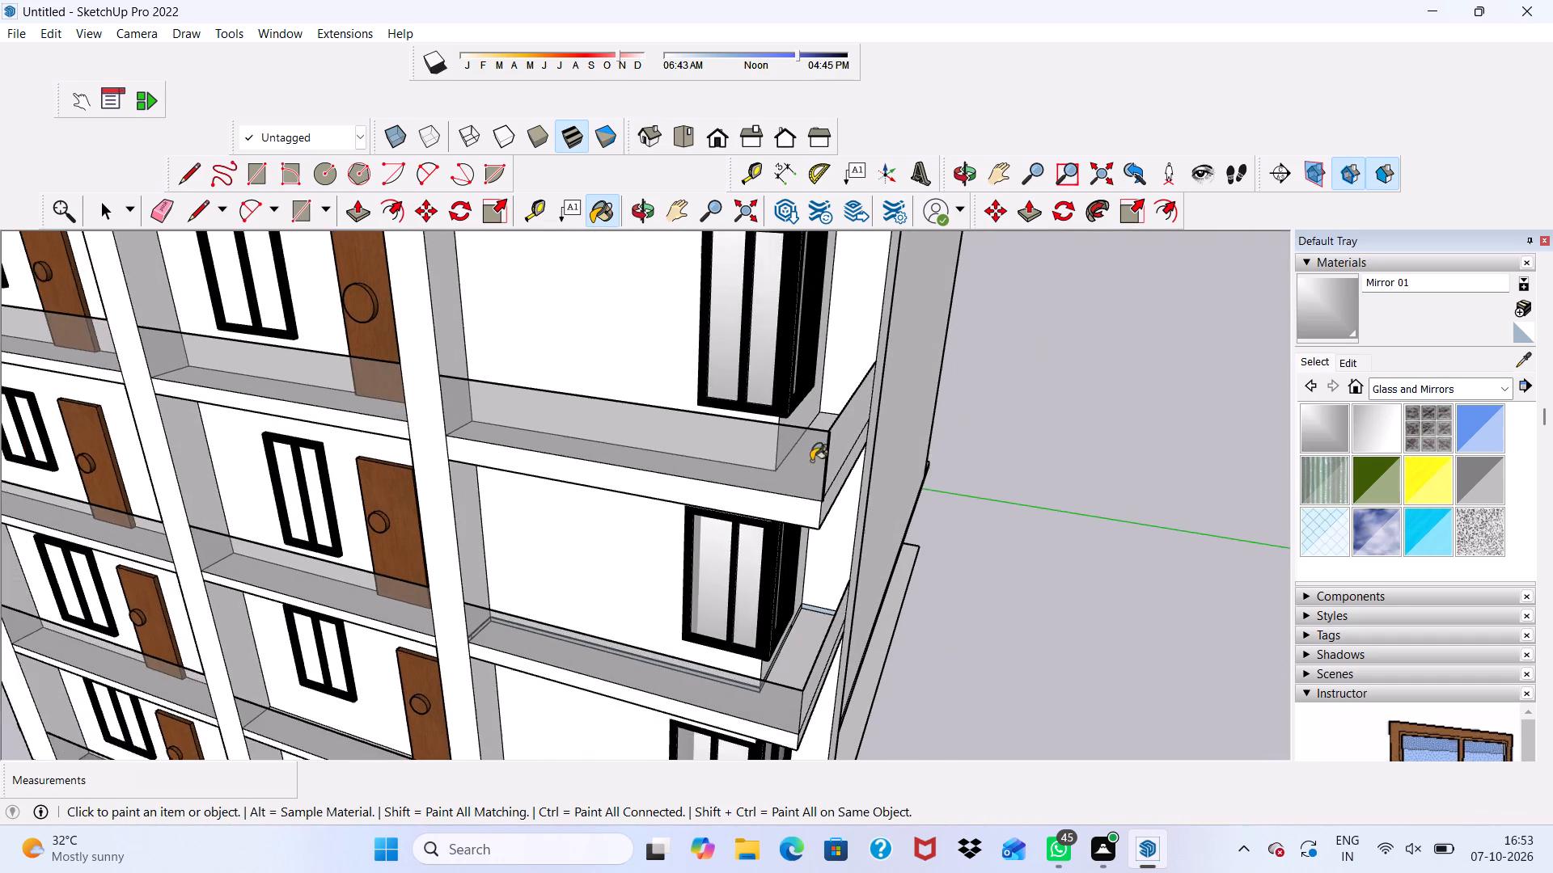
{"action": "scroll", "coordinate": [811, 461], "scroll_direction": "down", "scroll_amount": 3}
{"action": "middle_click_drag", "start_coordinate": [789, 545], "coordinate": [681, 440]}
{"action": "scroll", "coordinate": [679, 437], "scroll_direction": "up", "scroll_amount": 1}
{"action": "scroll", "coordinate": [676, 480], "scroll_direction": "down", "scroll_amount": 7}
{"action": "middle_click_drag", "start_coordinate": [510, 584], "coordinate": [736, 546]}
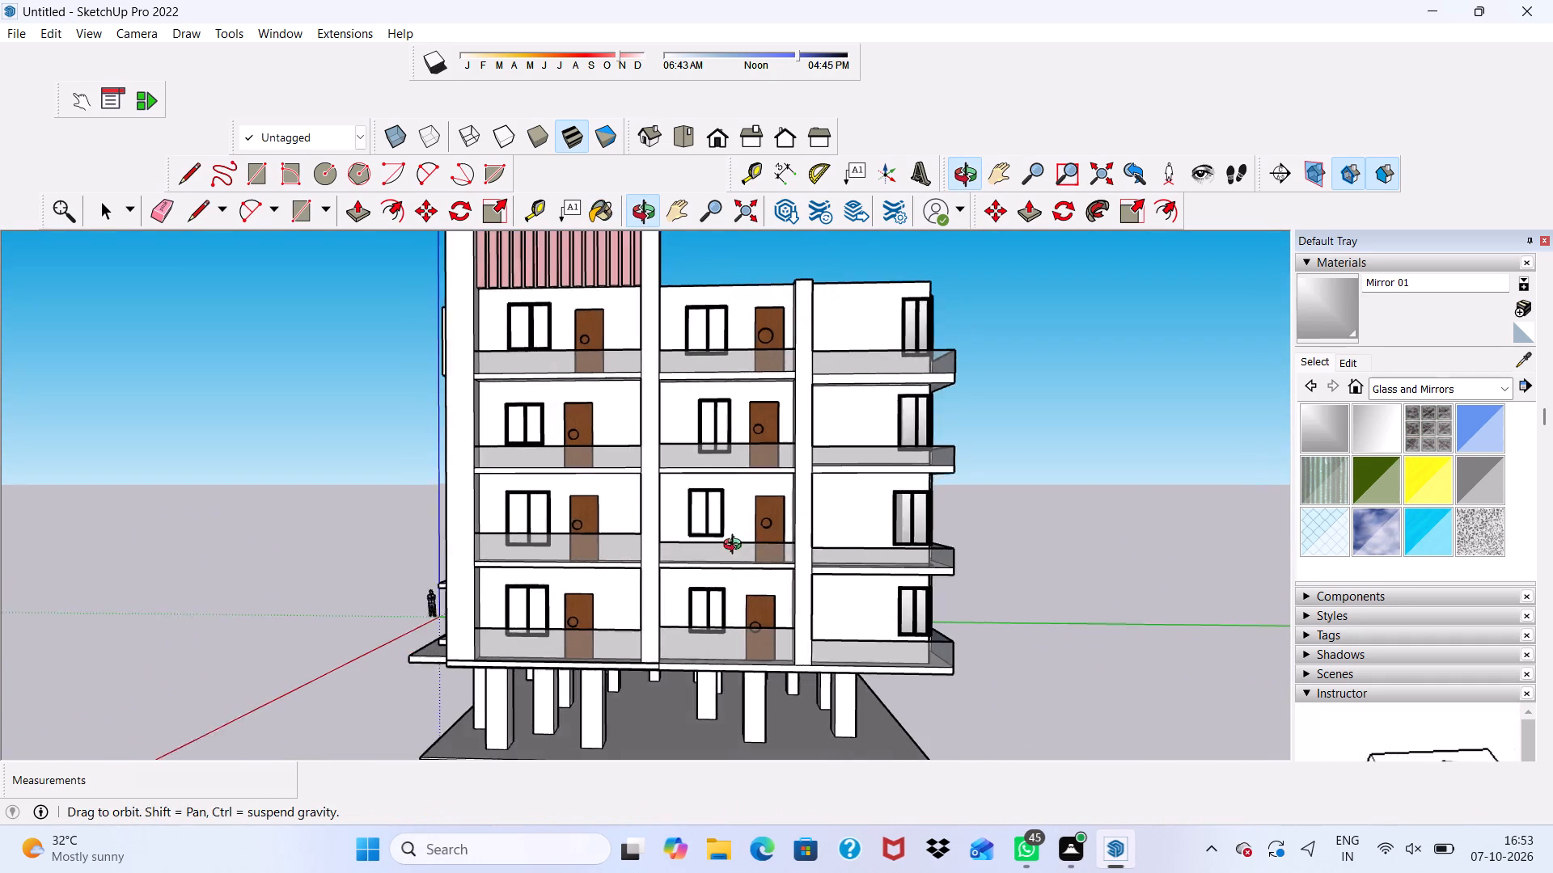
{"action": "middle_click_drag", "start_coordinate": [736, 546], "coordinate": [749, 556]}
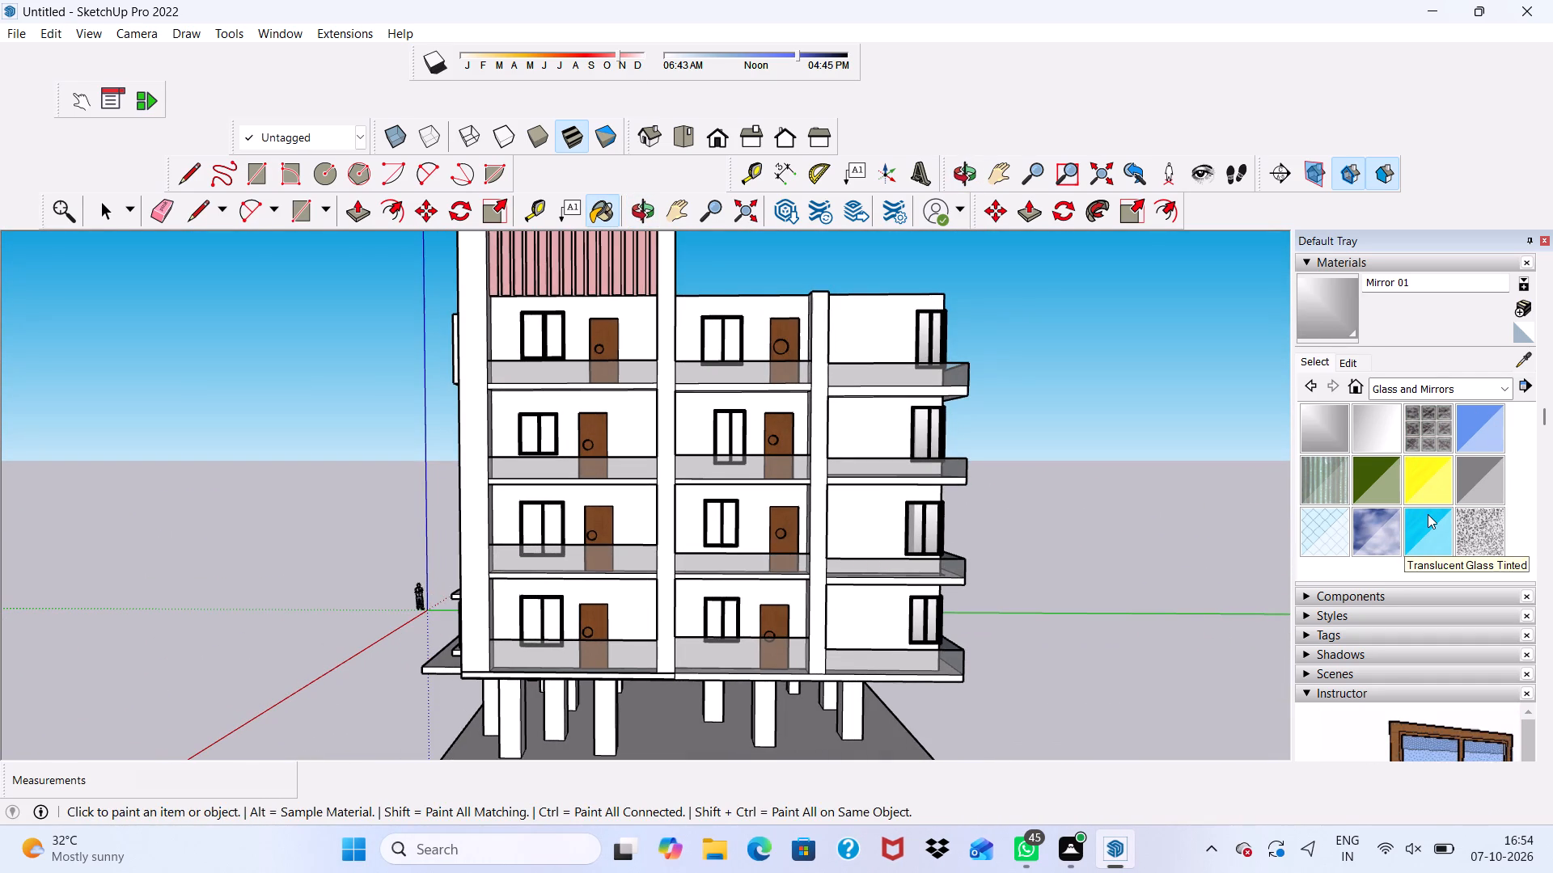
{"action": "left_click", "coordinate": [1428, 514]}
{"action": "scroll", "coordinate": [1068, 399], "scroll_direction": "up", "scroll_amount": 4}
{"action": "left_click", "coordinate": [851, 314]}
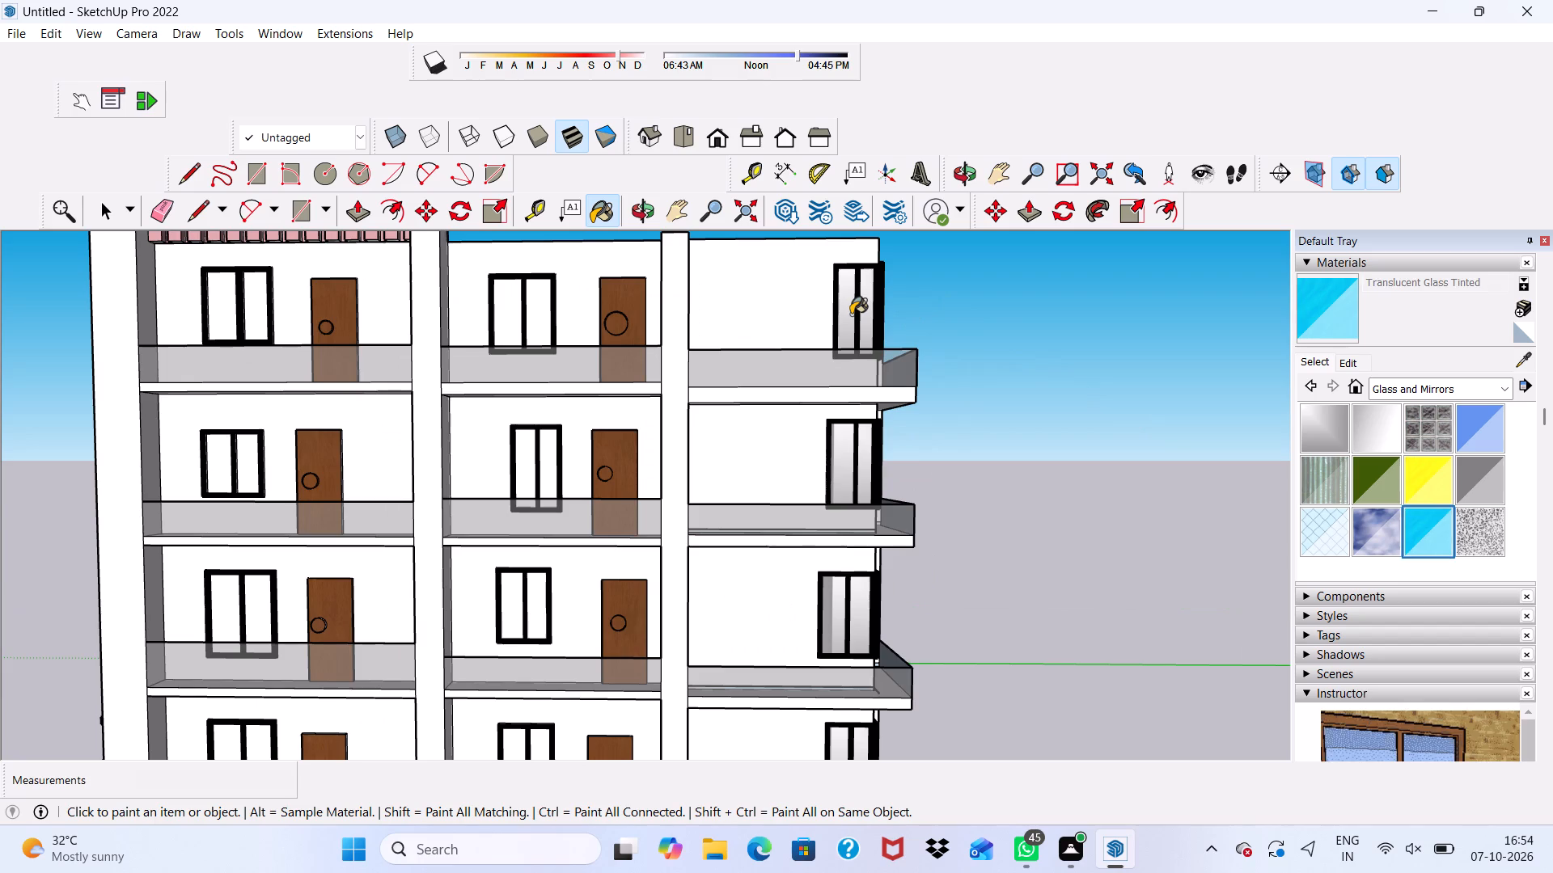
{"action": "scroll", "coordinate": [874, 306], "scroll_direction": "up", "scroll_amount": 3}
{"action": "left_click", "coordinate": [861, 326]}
Paint all four front and side panes of the top corner window with Translucent Glass Blue.
{"action": "scroll", "coordinate": [915, 523], "scroll_direction": "down", "scroll_amount": 1}
{"action": "middle_click_drag", "start_coordinate": [915, 523], "coordinate": [810, 539]}
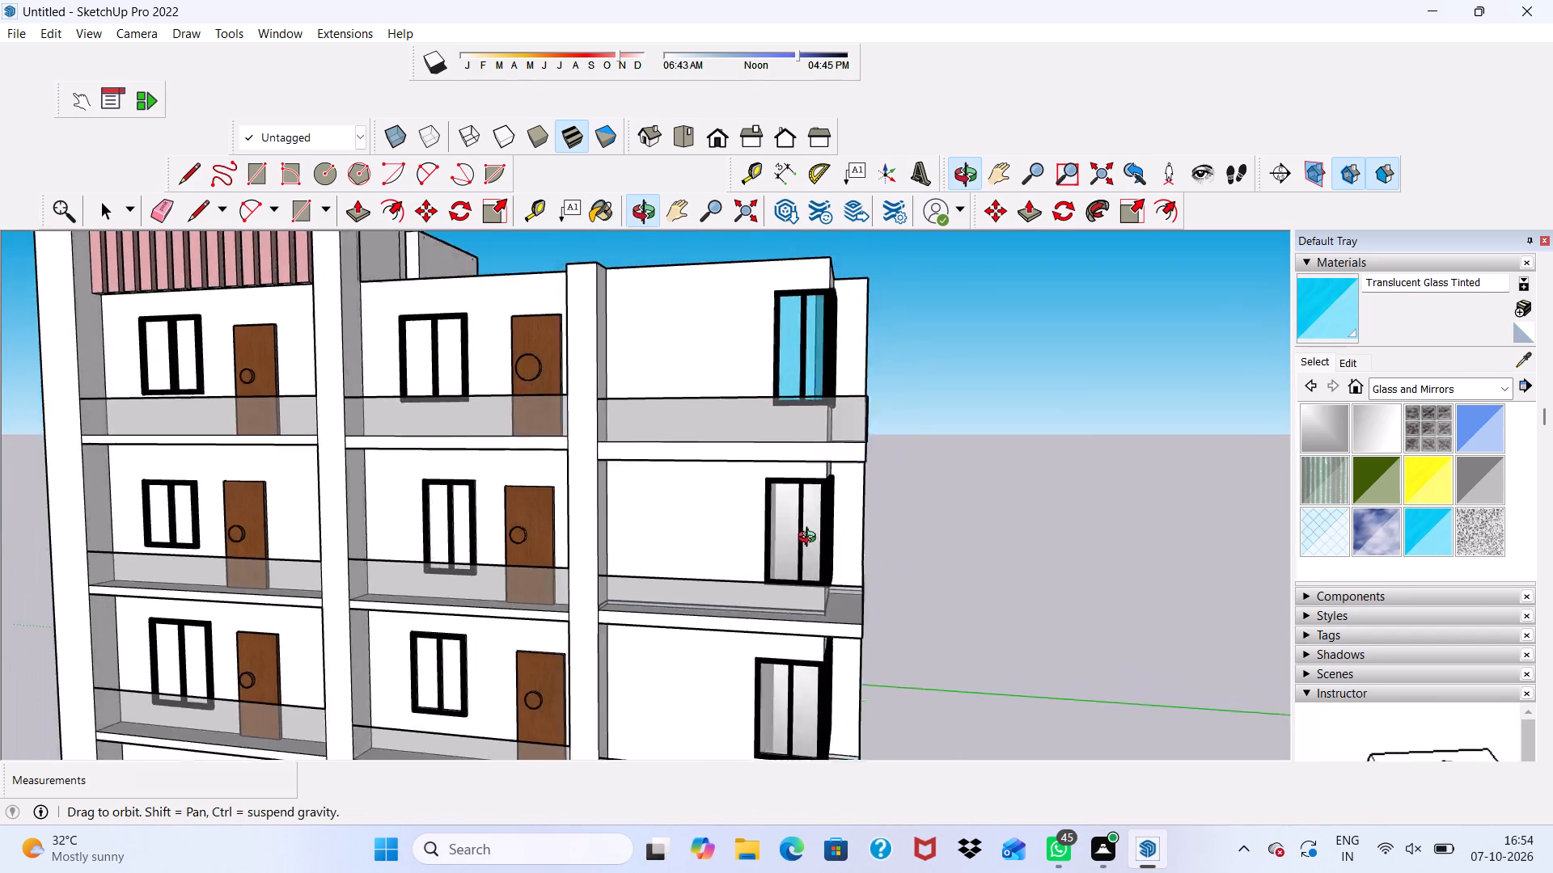
{"action": "middle_click_drag", "start_coordinate": [810, 539], "coordinate": [694, 584]}
{"action": "left_click", "coordinate": [1469, 432]}
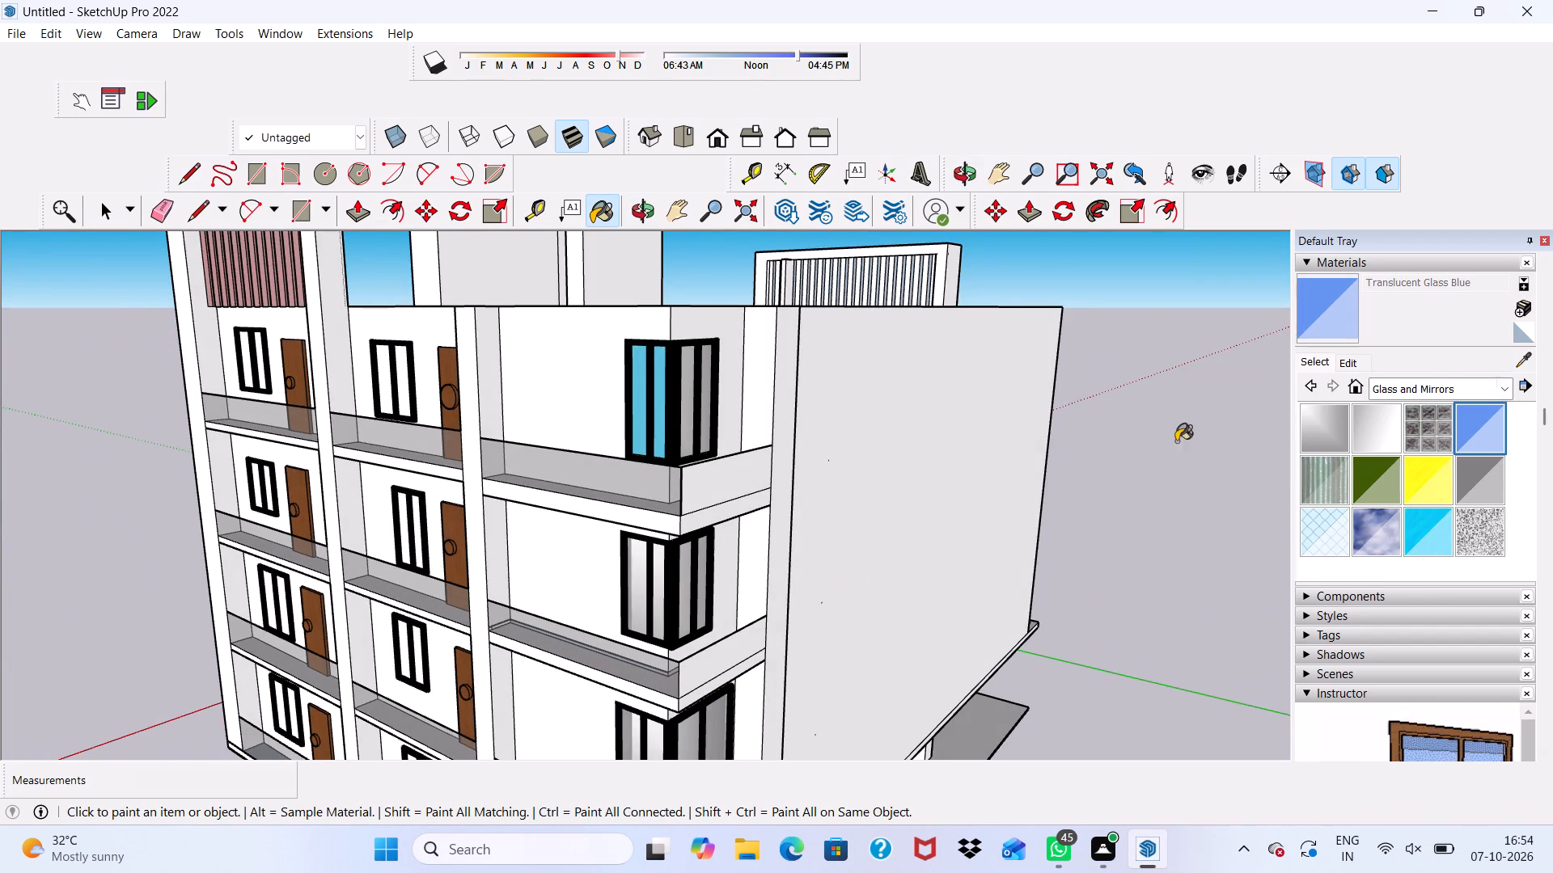
{"action": "scroll", "coordinate": [835, 424], "scroll_direction": "up", "scroll_amount": 4}
{"action": "left_click", "coordinate": [504, 407]}
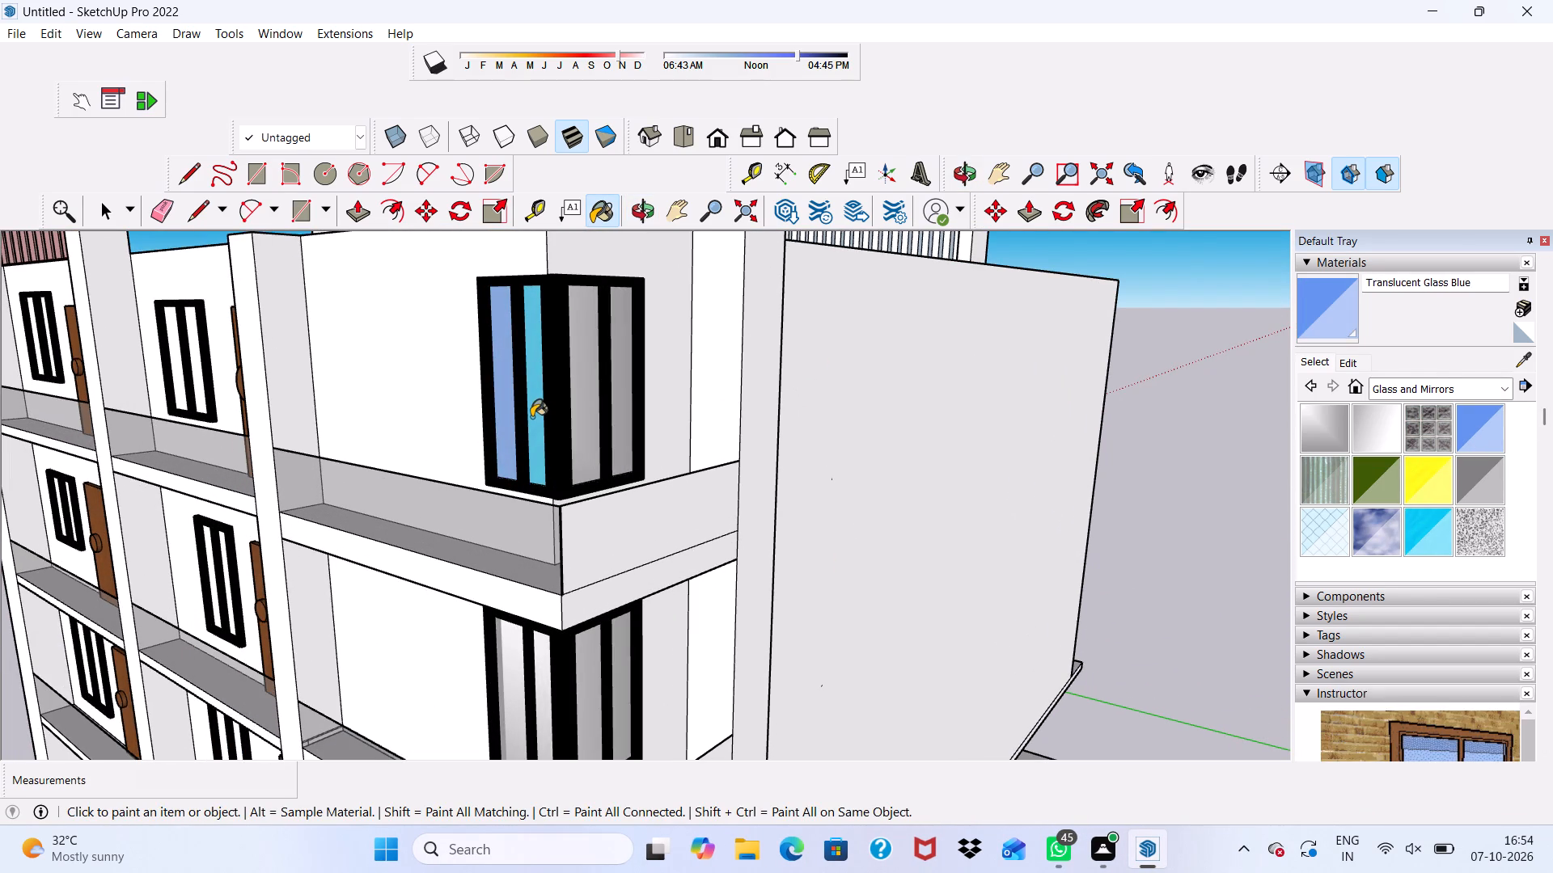
{"action": "left_click", "coordinate": [531, 417]}
{"action": "left_click", "coordinate": [586, 416]}
{"action": "left_click", "coordinate": [614, 402]}
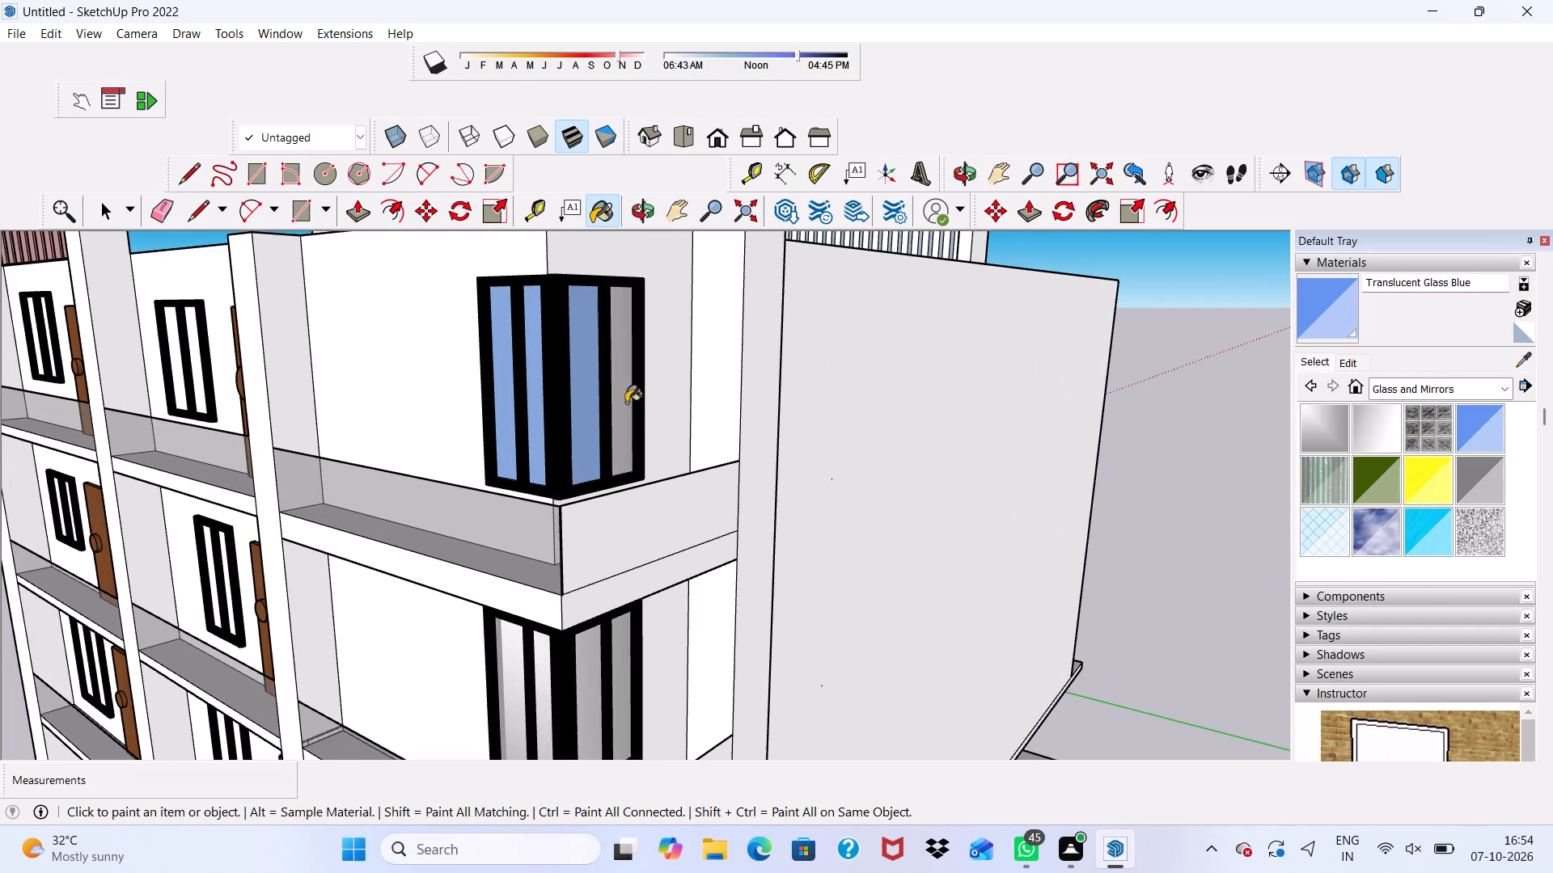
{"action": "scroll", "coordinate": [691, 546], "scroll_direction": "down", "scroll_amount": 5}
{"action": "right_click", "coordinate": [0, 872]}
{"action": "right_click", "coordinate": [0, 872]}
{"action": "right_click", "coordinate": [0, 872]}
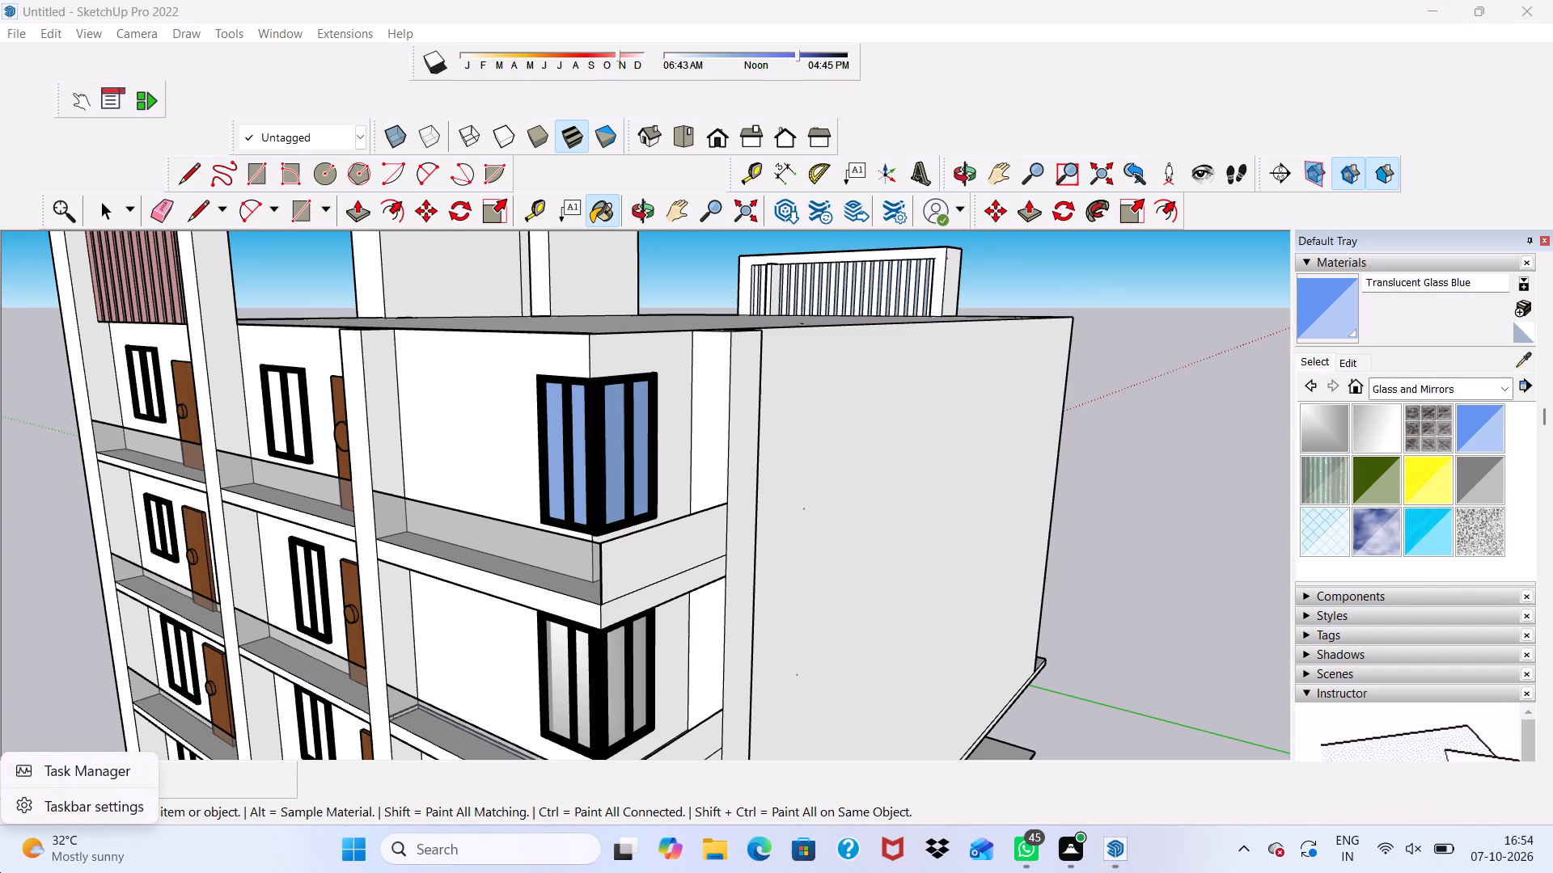
Paint all four panes of the second-highest corner window with Translucent Glass Blue.
{"action": "scroll", "coordinate": [983, 141], "scroll_direction": "down", "scroll_amount": 5}
{"action": "scroll", "coordinate": [666, 436], "scroll_direction": "down", "scroll_amount": 1}
{"action": "scroll", "coordinate": [556, 459], "scroll_direction": "down", "scroll_amount": 1}
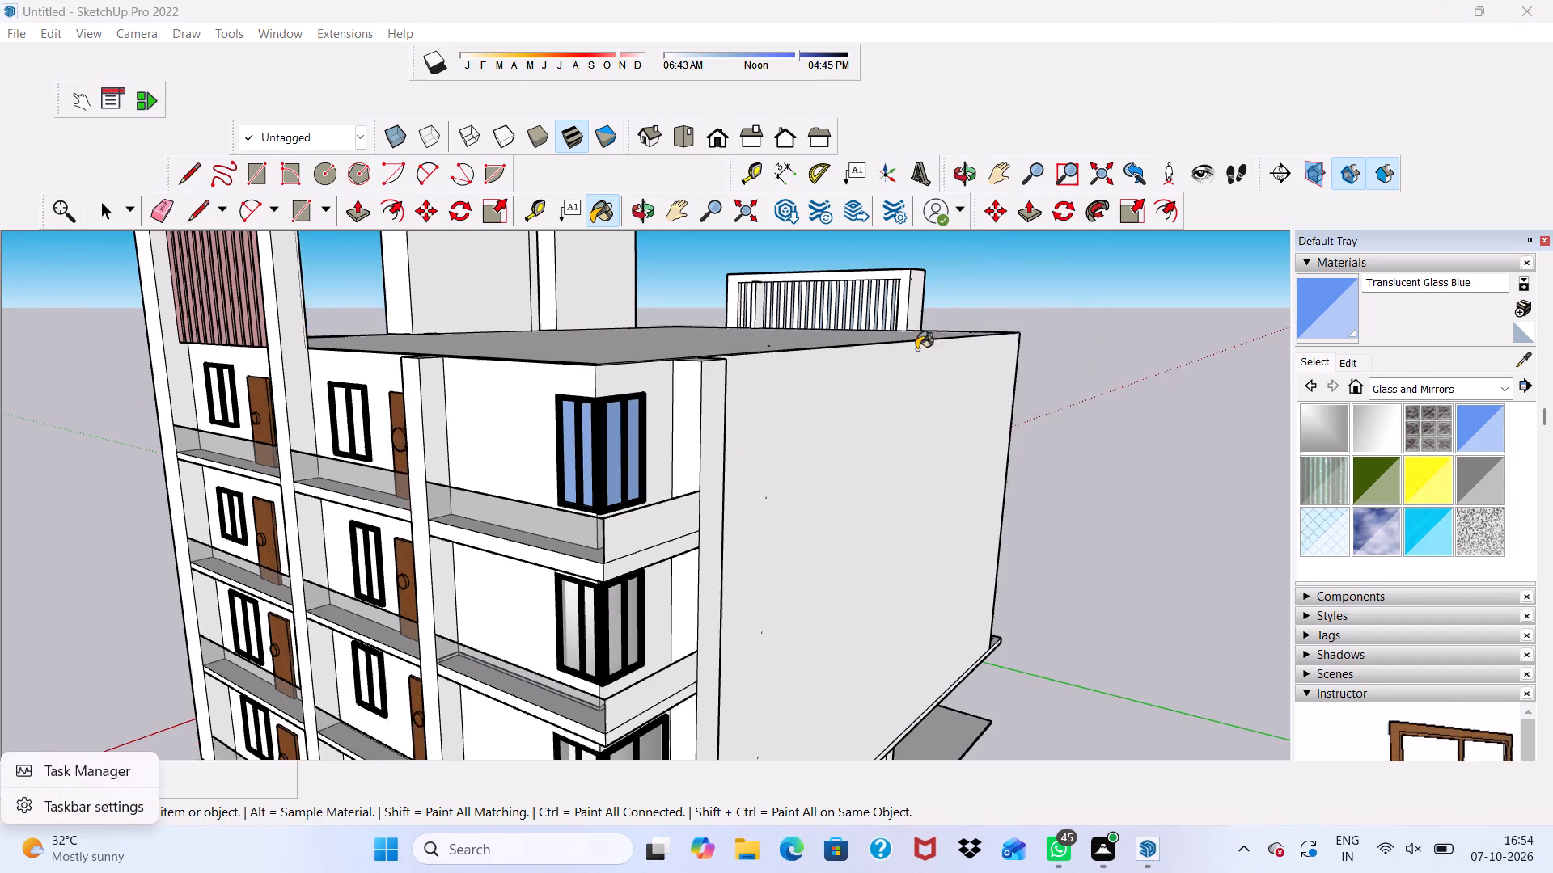
{"action": "scroll", "coordinate": [916, 349], "scroll_direction": "down", "scroll_amount": 2}
{"action": "scroll", "coordinate": [463, 619], "scroll_direction": "down", "scroll_amount": 6}
{"action": "scroll", "coordinate": [509, 710], "scroll_direction": "up", "scroll_amount": 16}
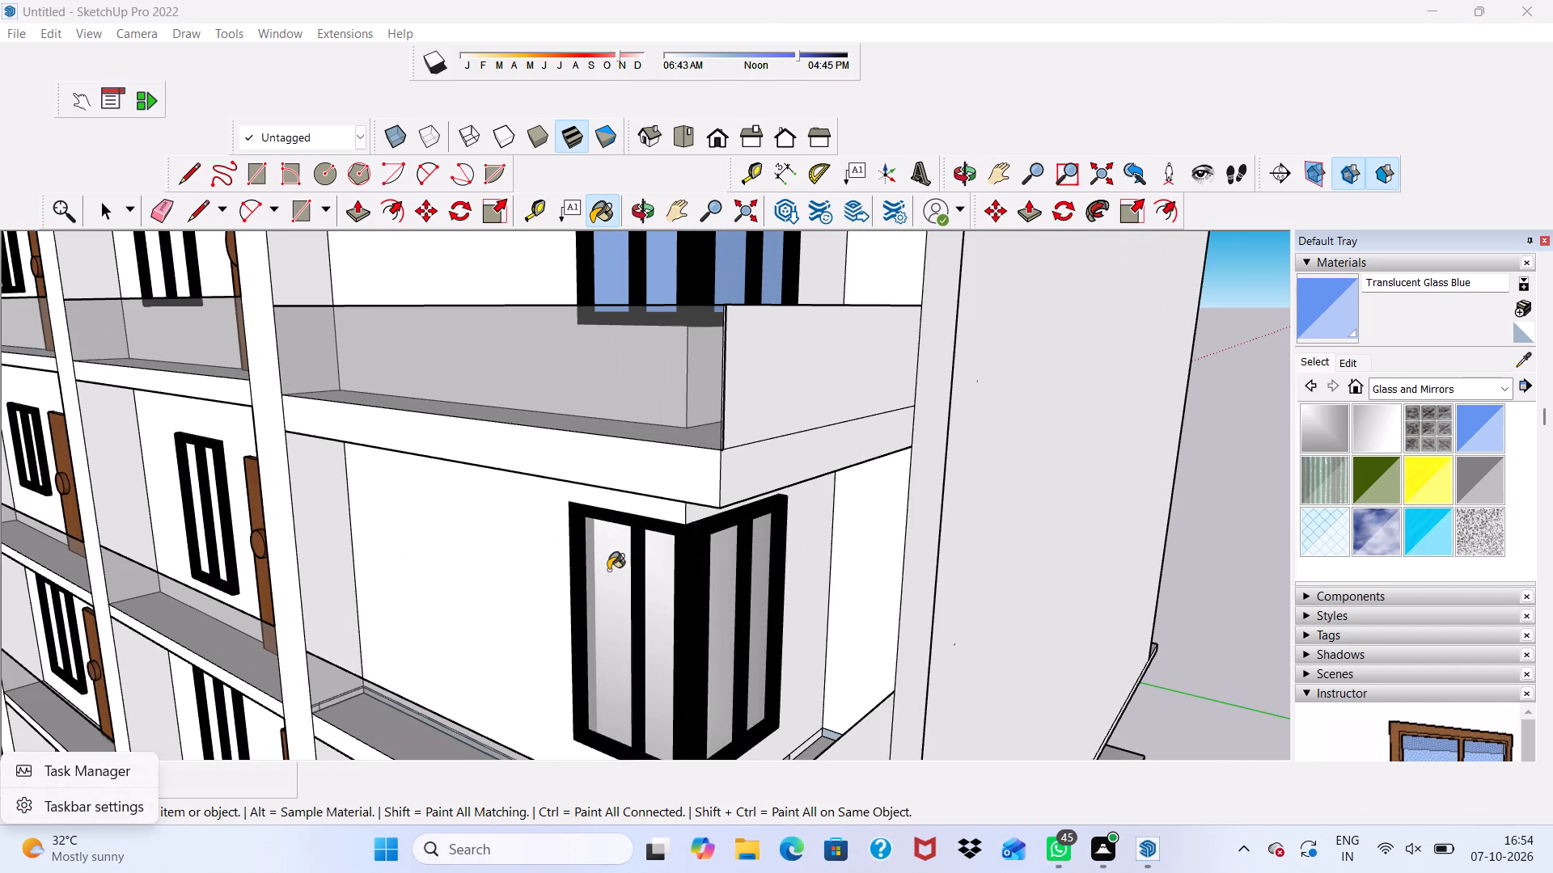
{"action": "left_click", "coordinate": [608, 570]}
{"action": "left_click", "coordinate": [666, 601]}
{"action": "left_click", "coordinate": [727, 613]}
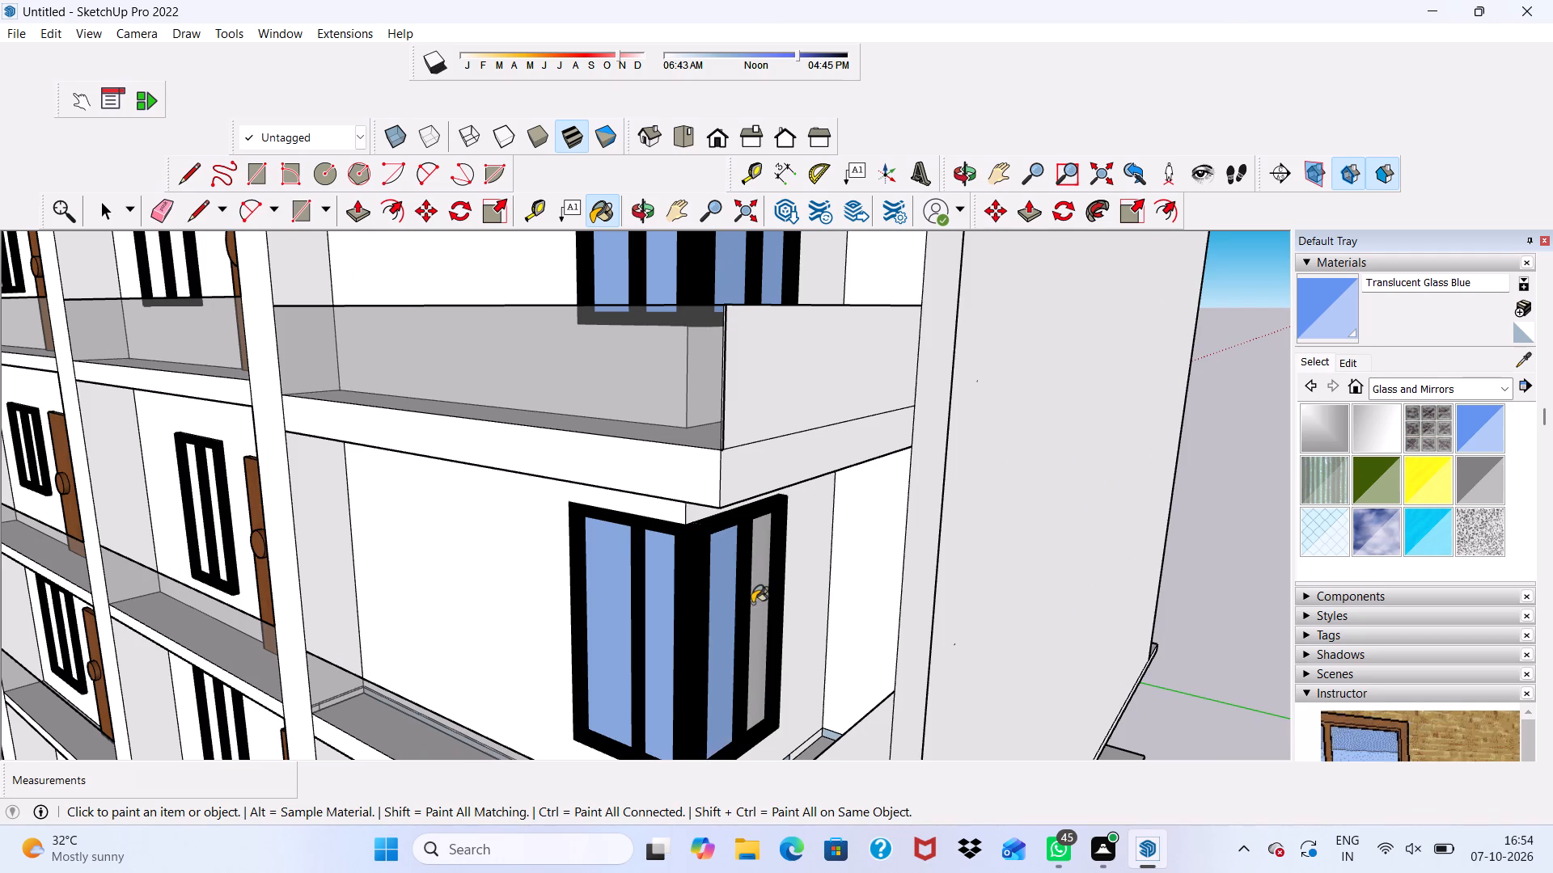
{"action": "left_click", "coordinate": [755, 598]}
Paint all four panes of the second-lowest corner window with Translucent Glass Blue.
{"action": "scroll", "coordinate": [761, 567], "scroll_direction": "down", "scroll_amount": 15}
{"action": "scroll", "coordinate": [819, 633], "scroll_direction": "up", "scroll_amount": 2}
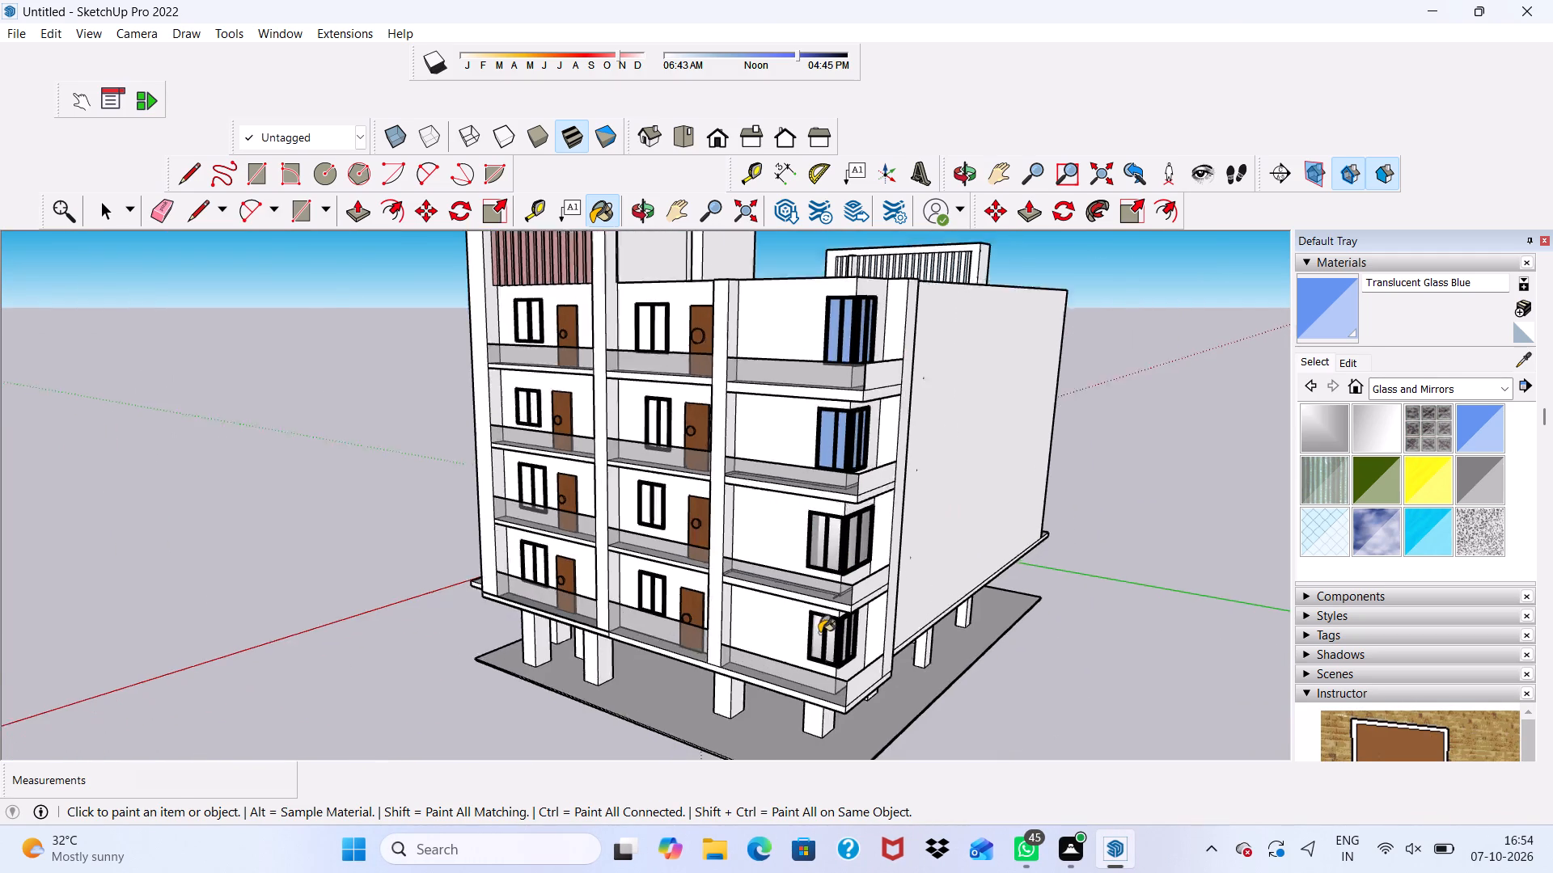
{"action": "scroll", "coordinate": [819, 633], "scroll_direction": "up", "scroll_amount": 10}
{"action": "left_click", "coordinate": [814, 428]}
{"action": "left_click_drag", "start_coordinate": [861, 440], "coordinate": [876, 451]}
{"action": "left_click", "coordinate": [919, 455]}
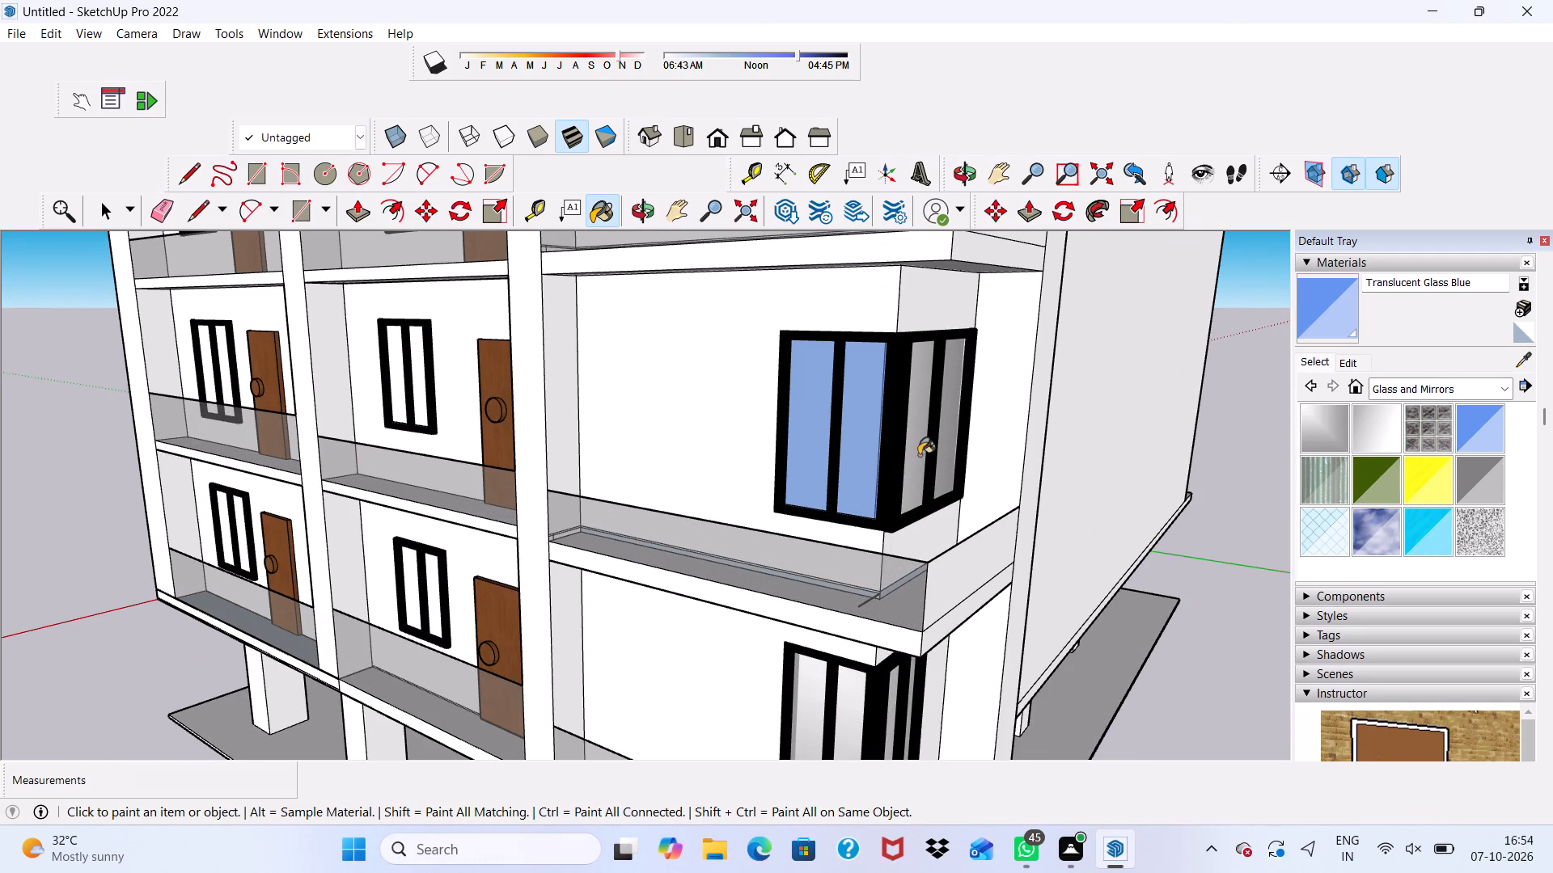
{"action": "left_click", "coordinate": [947, 446]}
Paint the front and side panes of the lowest corner window with Translucent Glass Blue.
{"action": "scroll", "coordinate": [946, 410], "scroll_direction": "down", "scroll_amount": 6}
{"action": "scroll", "coordinate": [903, 646], "scroll_direction": "up", "scroll_amount": 8}
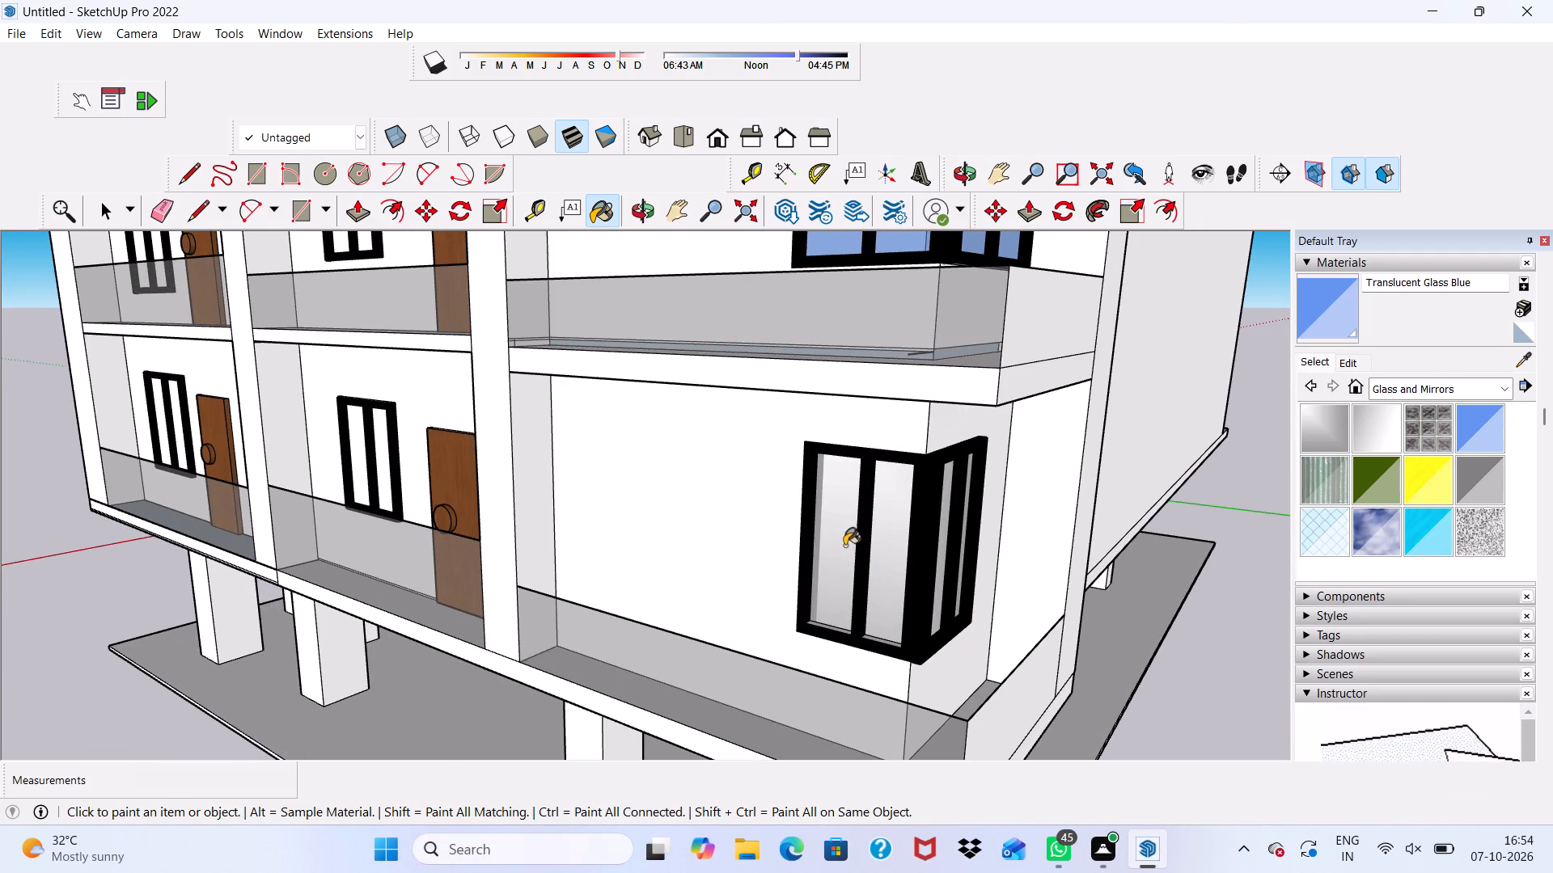
{"action": "left_click", "coordinate": [843, 545]}
{"action": "left_click", "coordinate": [885, 559]}
{"action": "scroll", "coordinate": [962, 567], "scroll_direction": "up", "scroll_amount": 4}
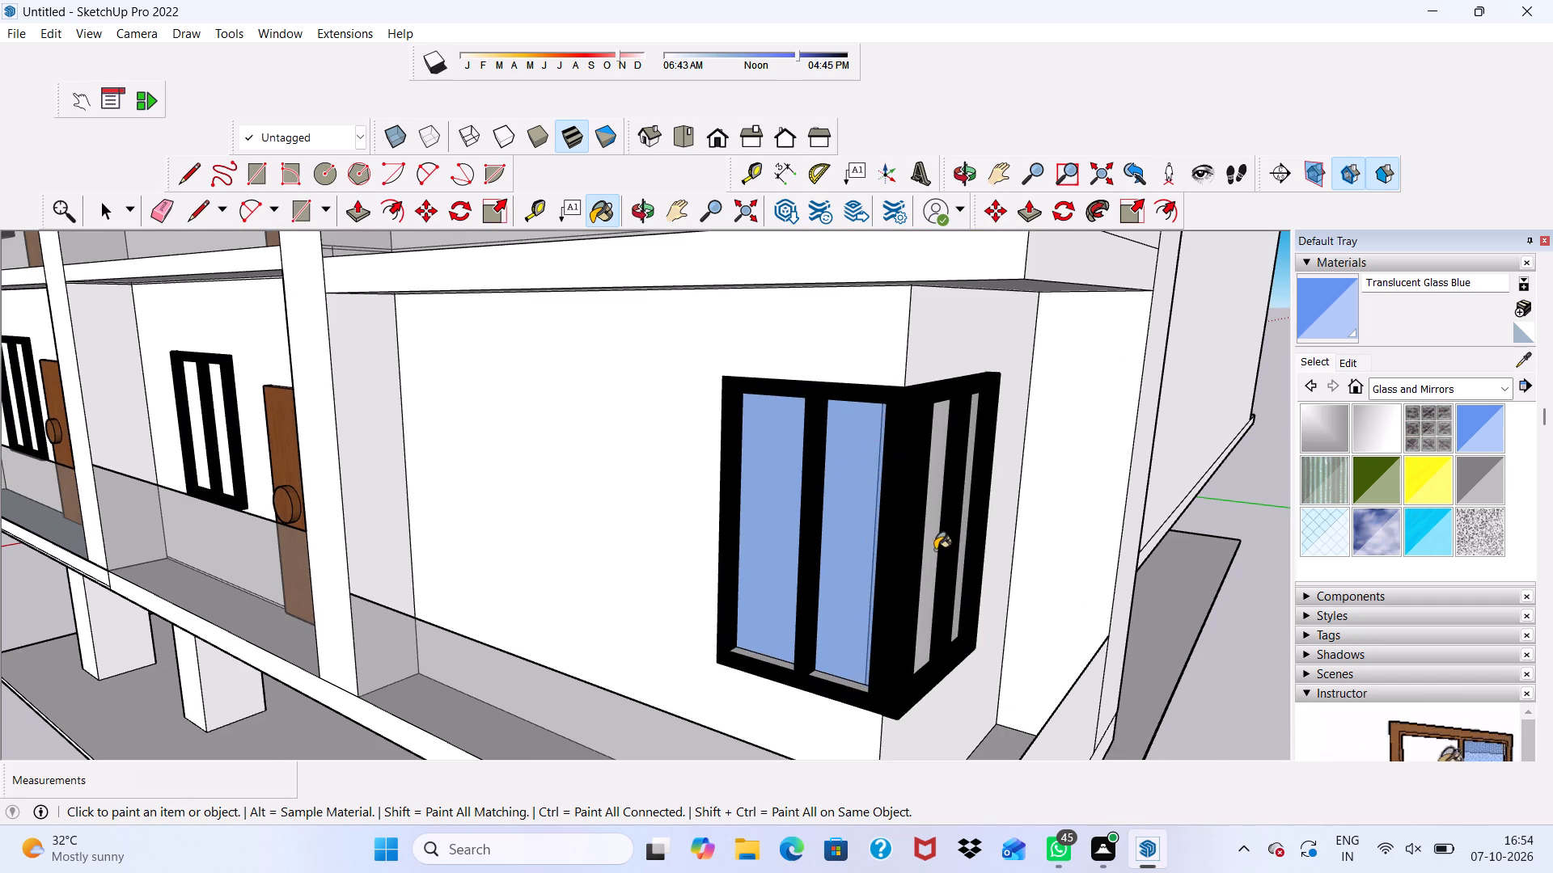
{"action": "left_click", "coordinate": [931, 547]}
{"action": "scroll", "coordinate": [983, 536], "scroll_direction": "up", "scroll_amount": 3}
{"action": "left_click", "coordinate": [963, 545]}
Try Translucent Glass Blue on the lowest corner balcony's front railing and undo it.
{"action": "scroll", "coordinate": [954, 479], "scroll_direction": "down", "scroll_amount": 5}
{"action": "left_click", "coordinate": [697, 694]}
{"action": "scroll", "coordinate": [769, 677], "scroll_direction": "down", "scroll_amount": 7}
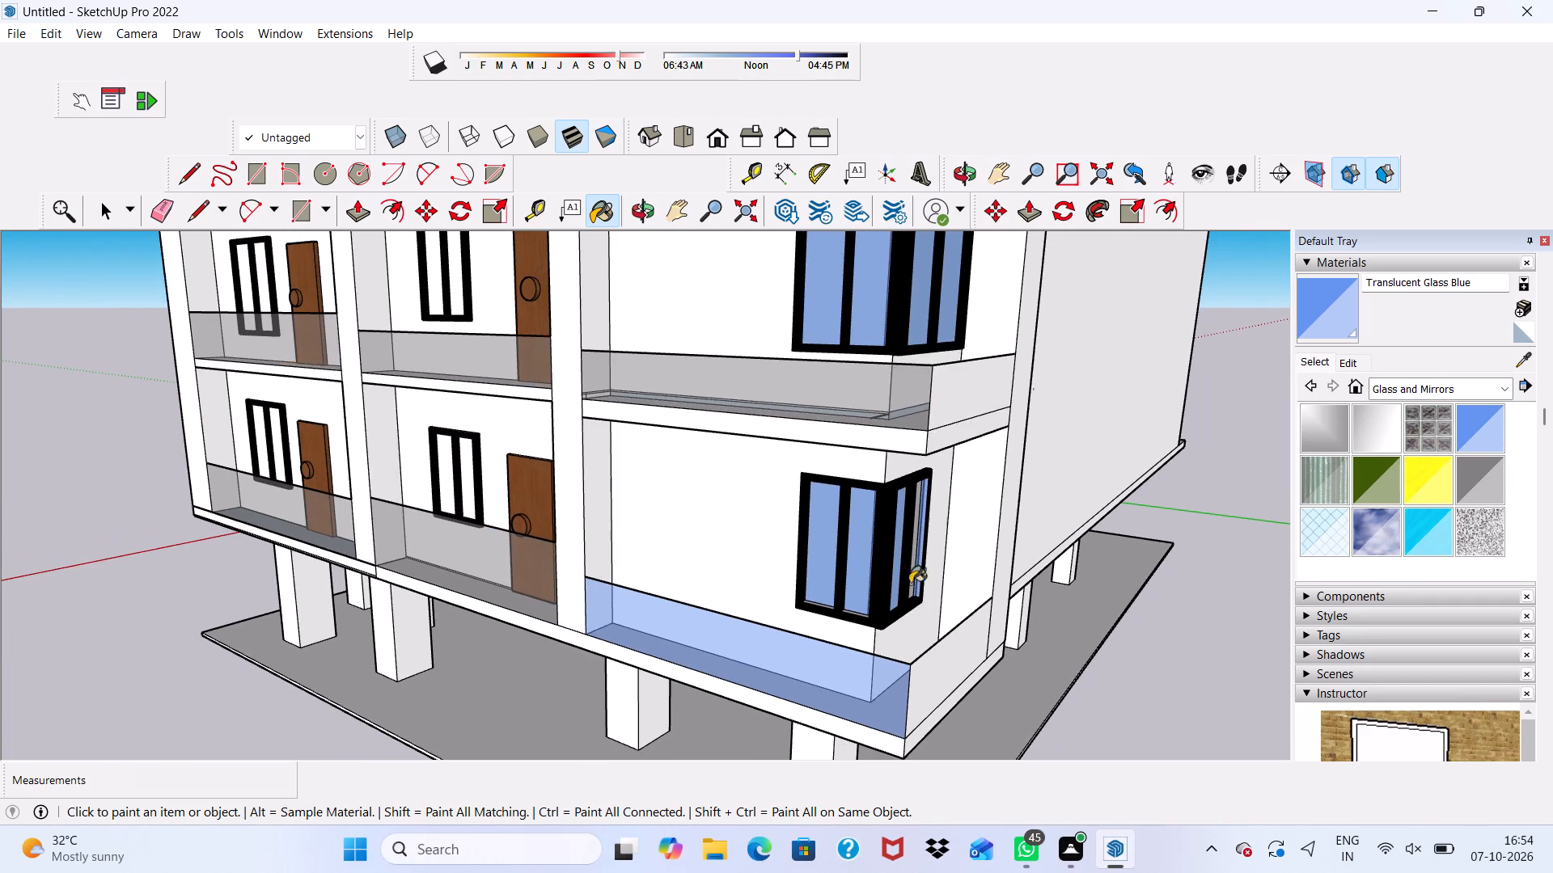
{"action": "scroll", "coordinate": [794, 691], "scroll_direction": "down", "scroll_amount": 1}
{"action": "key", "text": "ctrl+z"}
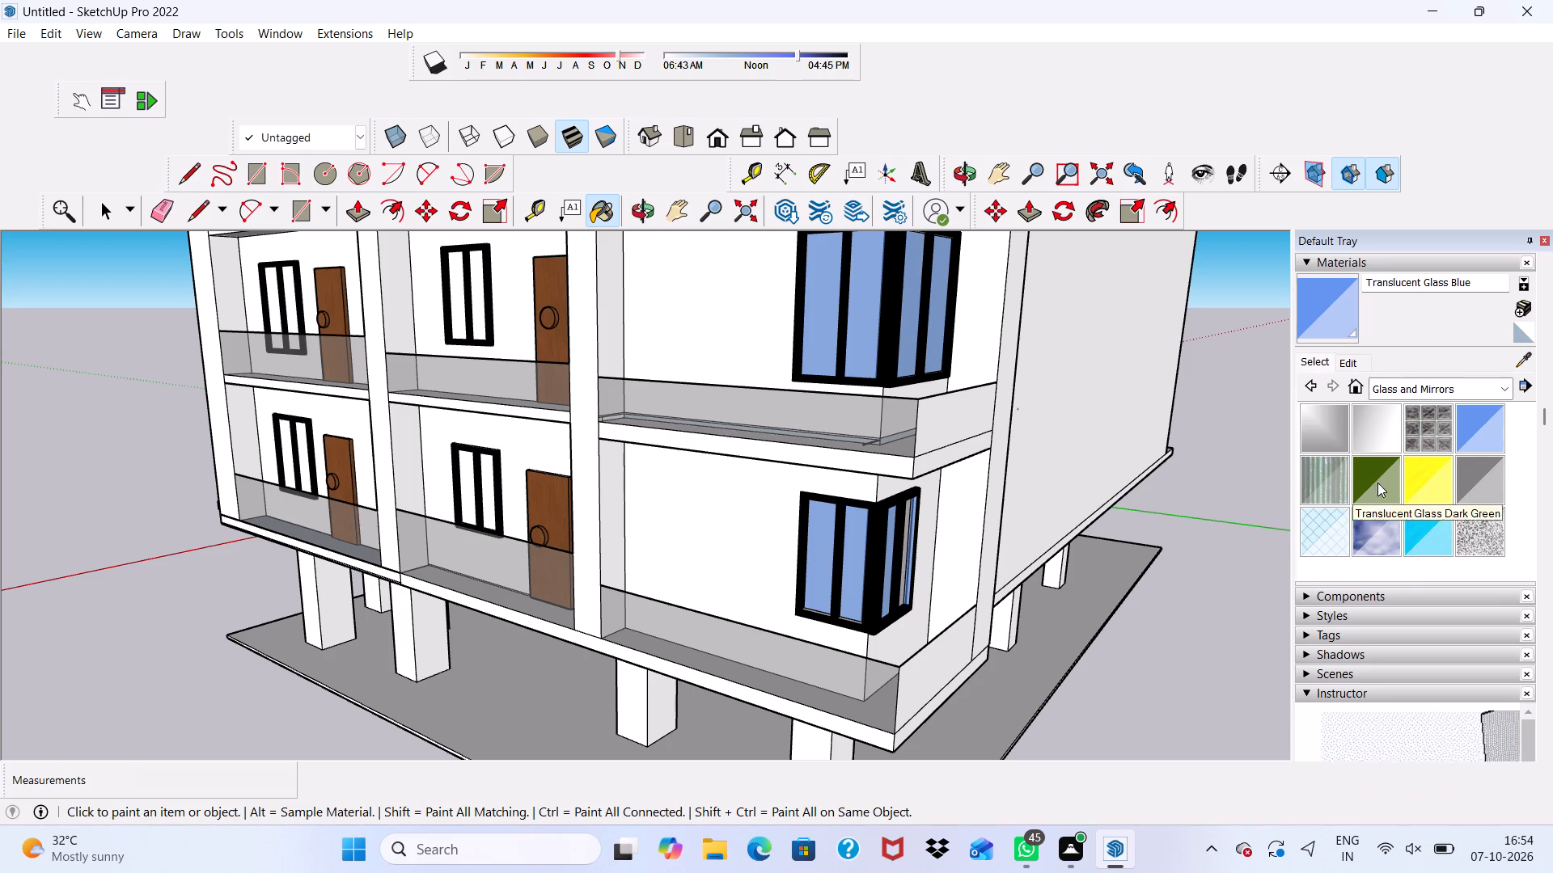
Paint the panes of the middle bay's windows on the two lowest floors with Translucent Glass Blue.
{"action": "scroll", "coordinate": [1377, 483], "scroll_direction": "down", "scroll_amount": 4}
{"action": "scroll", "coordinate": [1529, 406], "scroll_direction": "up", "scroll_amount": 4}
{"action": "left_click_drag", "start_coordinate": [1529, 406], "coordinate": [1455, 470]}
{"action": "scroll", "coordinate": [1425, 367], "scroll_direction": "up", "scroll_amount": 4}
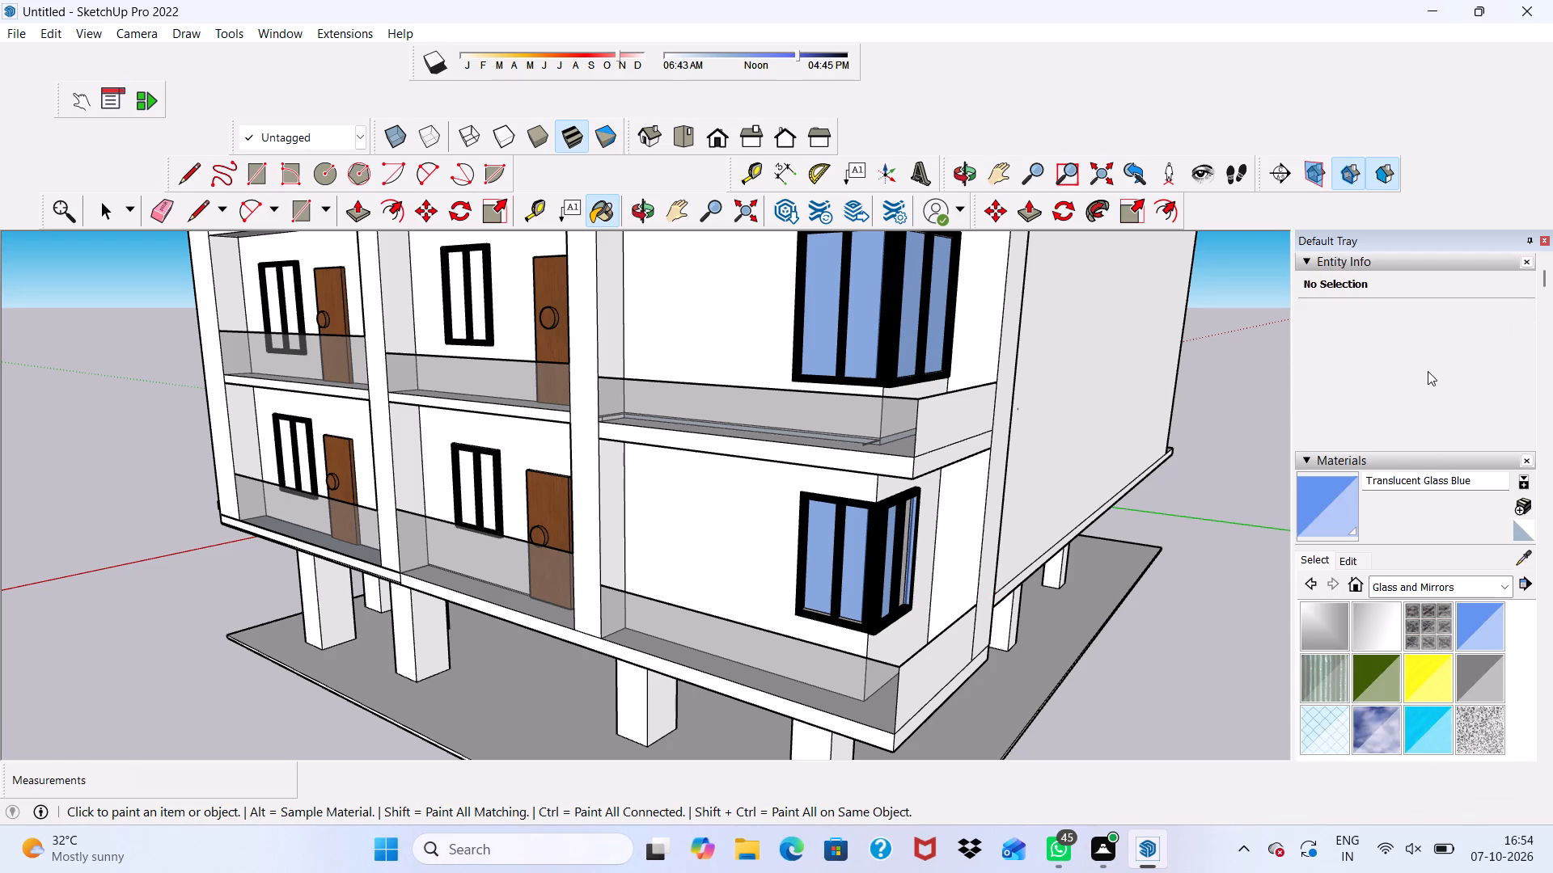
{"action": "scroll", "coordinate": [1428, 533], "scroll_direction": "down", "scroll_amount": 1}
{"action": "scroll", "coordinate": [802, 524], "scroll_direction": "down", "scroll_amount": 7}
{"action": "scroll", "coordinate": [540, 370], "scroll_direction": "up", "scroll_amount": 4}
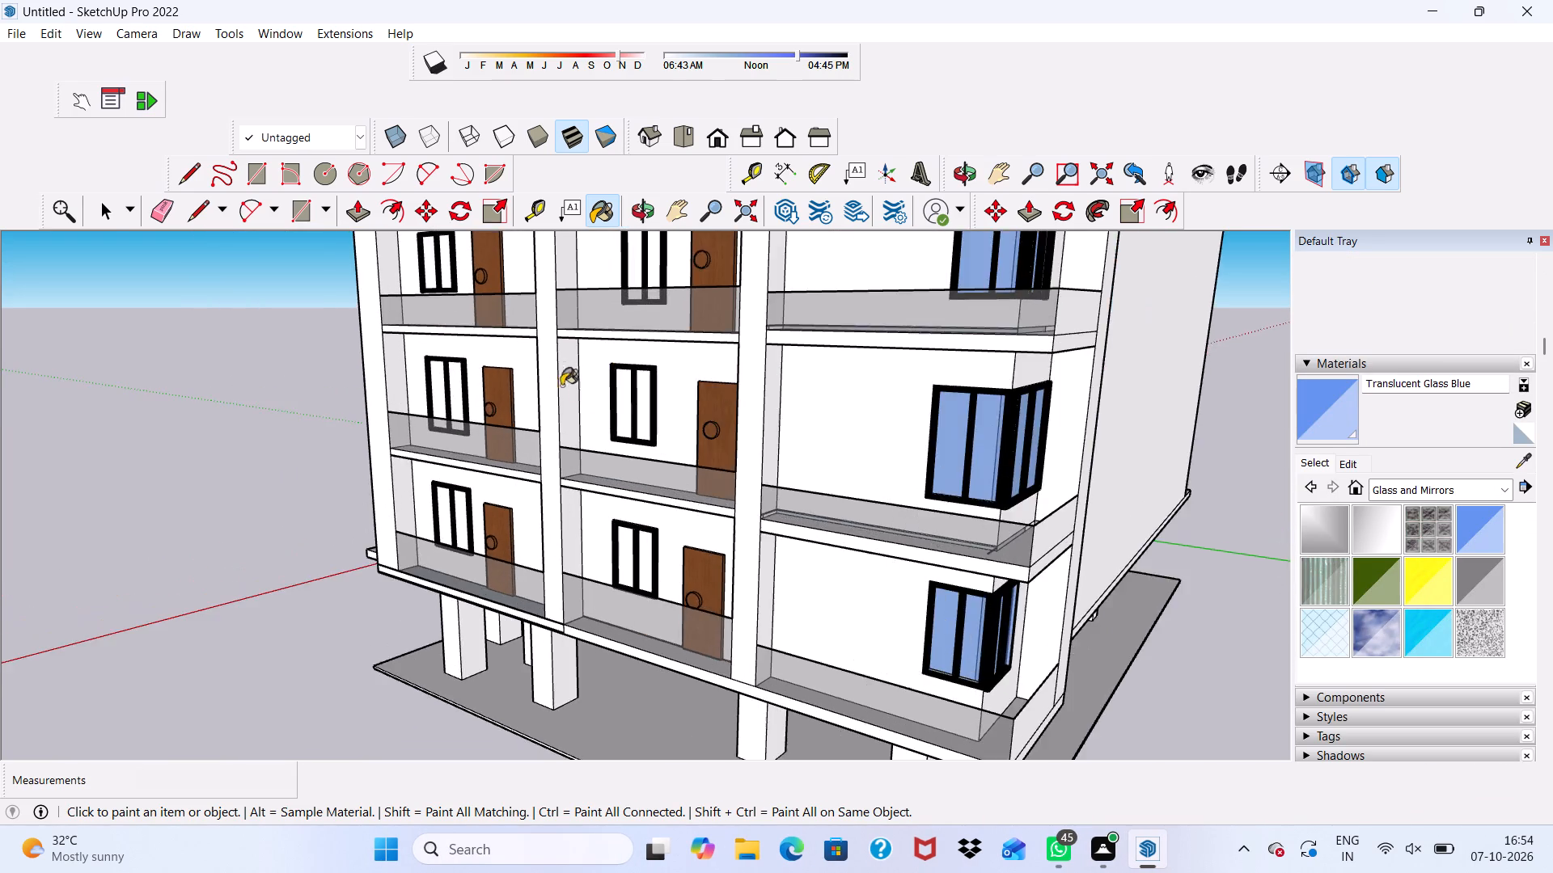
{"action": "scroll", "coordinate": [561, 386], "scroll_direction": "up", "scroll_amount": 3}
{"action": "left_click_drag", "start_coordinate": [641, 396], "coordinate": [654, 397]}
{"action": "scroll", "coordinate": [666, 412], "scroll_direction": "up", "scroll_amount": 3}
{"action": "left_click", "coordinate": [666, 412]}
{"action": "scroll", "coordinate": [658, 463], "scroll_direction": "down", "scroll_amount": 5}
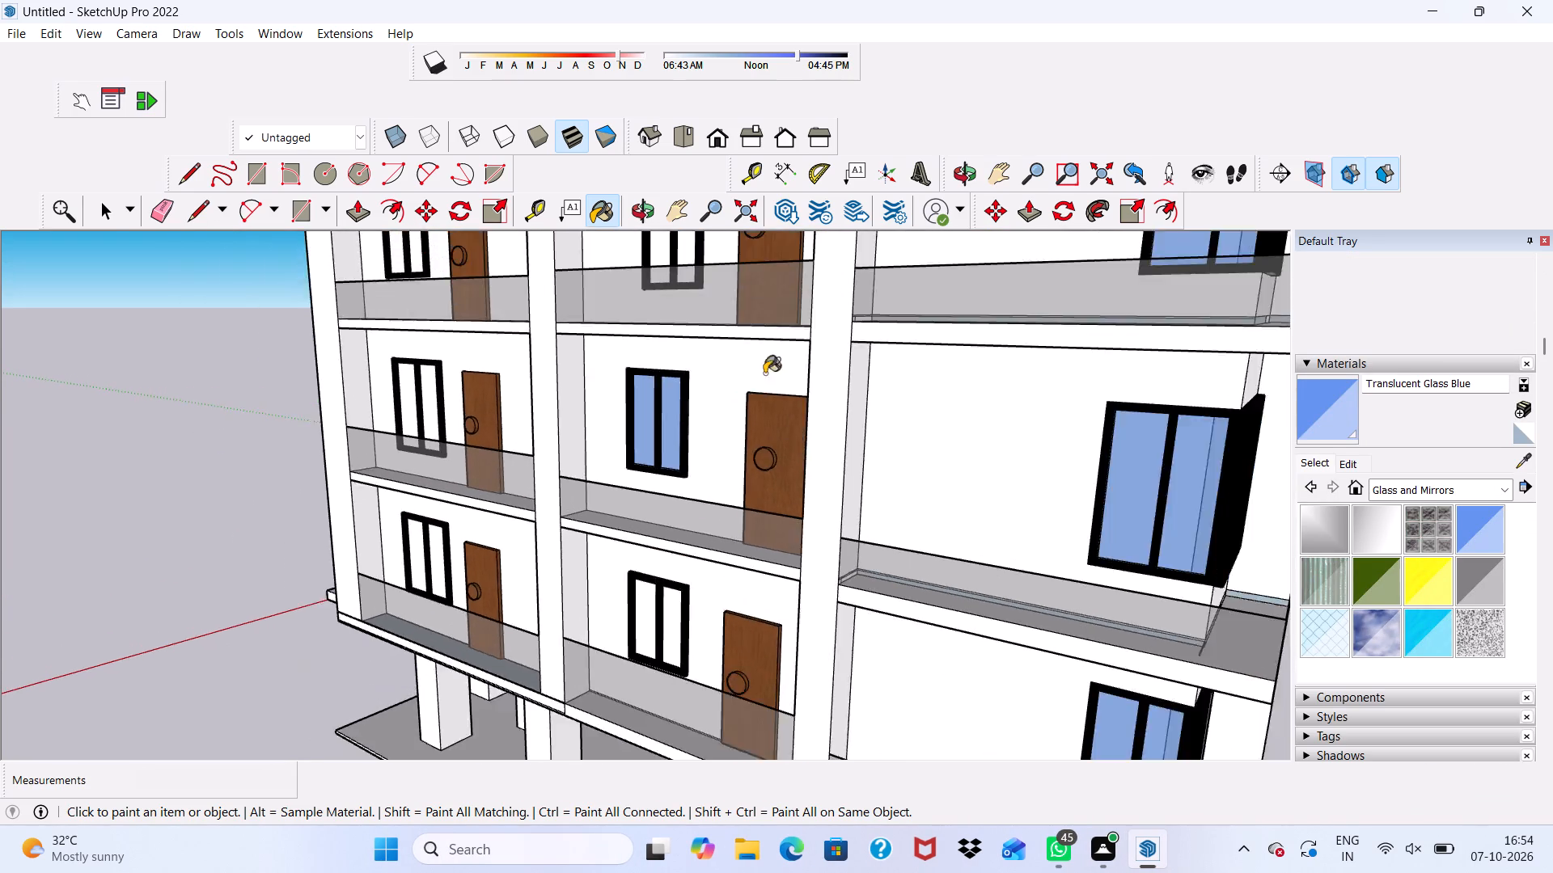
{"action": "scroll", "coordinate": [764, 373], "scroll_direction": "down", "scroll_amount": 5}
{"action": "scroll", "coordinate": [679, 629], "scroll_direction": "up", "scroll_amount": 8}
{"action": "left_click", "coordinate": [705, 518]}
{"action": "left_click", "coordinate": [751, 518]}
{"action": "scroll", "coordinate": [752, 518], "scroll_direction": "down", "scroll_amount": 3}
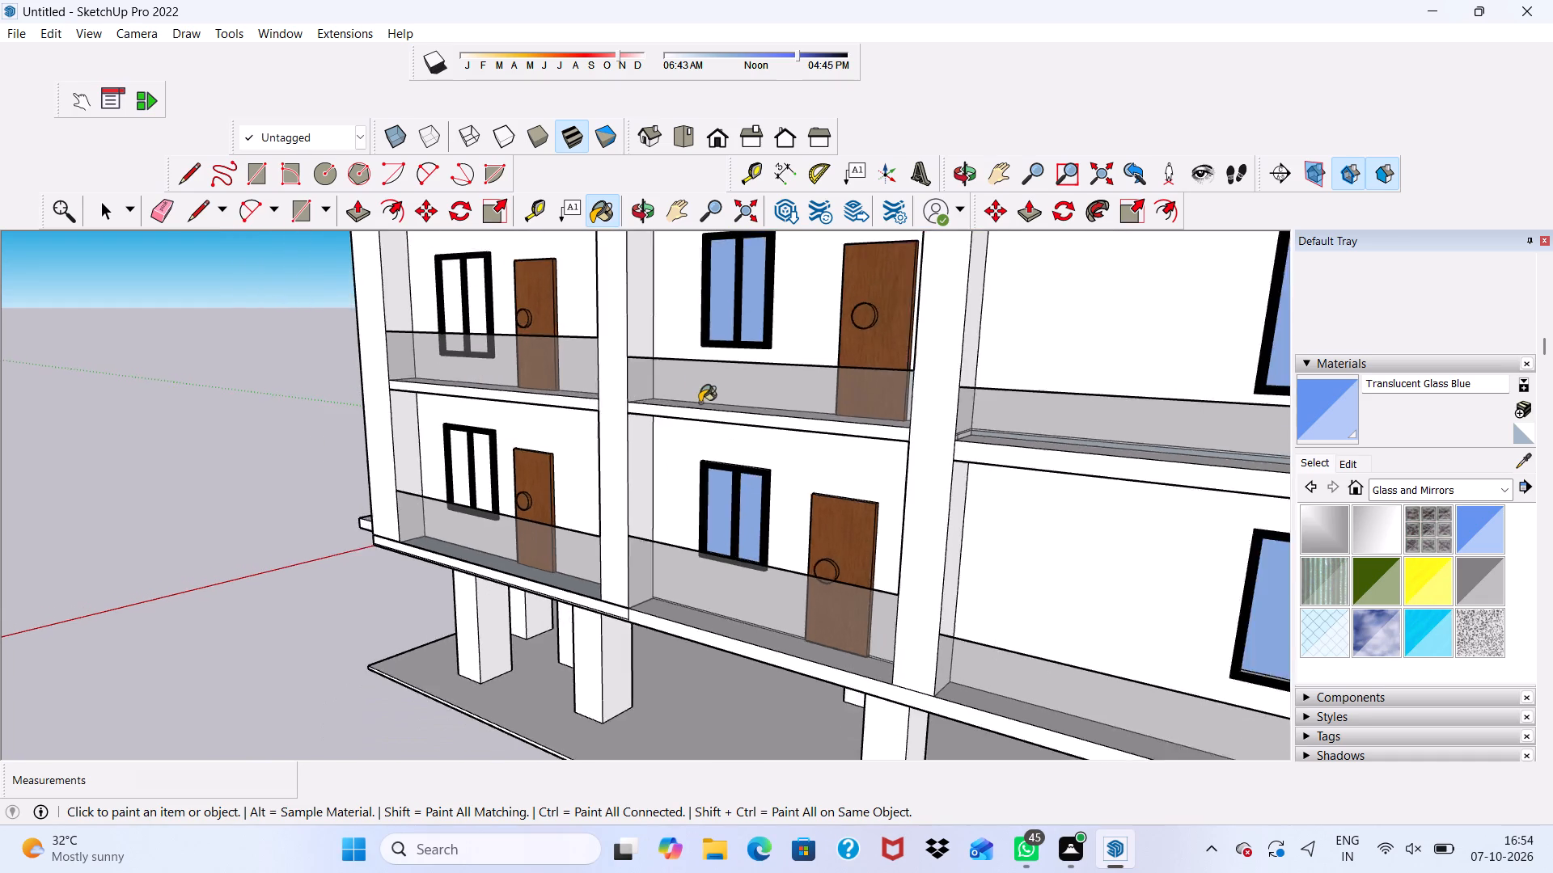
Paint both panes of the middle bay's windows on the two upper floors with Translucent Glass Blue.
{"action": "scroll", "coordinate": [700, 403], "scroll_direction": "down", "scroll_amount": 9}
{"action": "middle_click_drag", "start_coordinate": [691, 381], "coordinate": [782, 483]}
{"action": "scroll", "coordinate": [830, 344], "scroll_direction": "up", "scroll_amount": 4}
{"action": "left_click", "coordinate": [815, 346]}
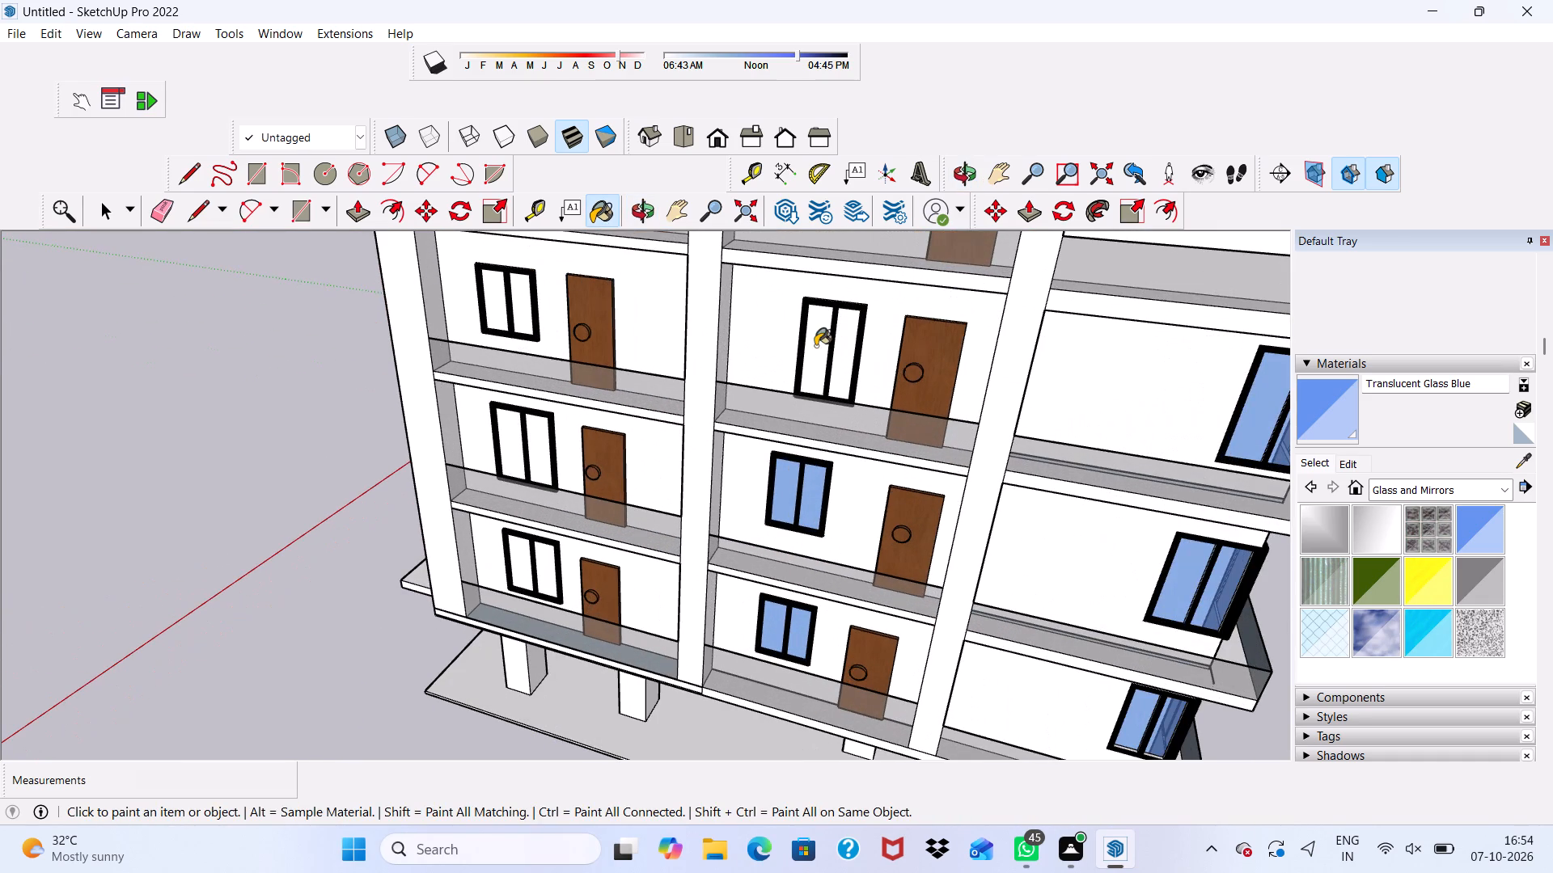
{"action": "left_click", "coordinate": [859, 352]}
{"action": "left_click", "coordinate": [843, 353]}
{"action": "scroll", "coordinate": [843, 353], "scroll_direction": "down", "scroll_amount": 5}
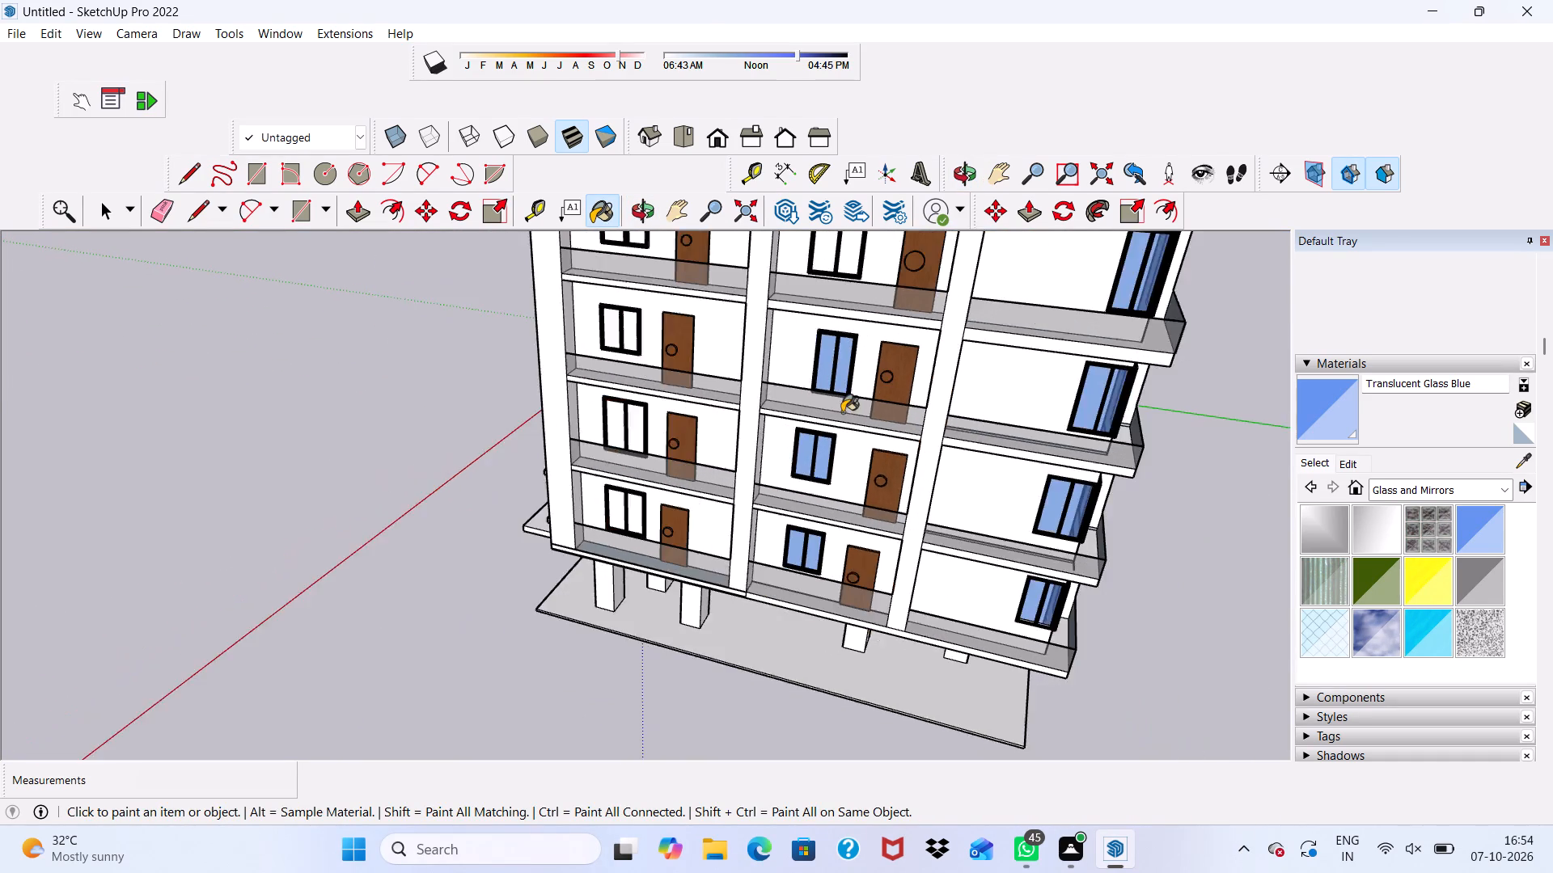
{"action": "scroll", "coordinate": [842, 412], "scroll_direction": "down", "scroll_amount": 4}
{"action": "scroll", "coordinate": [838, 286], "scroll_direction": "up", "scroll_amount": 5}
{"action": "left_click", "coordinate": [823, 309]}
{"action": "left_click", "coordinate": [857, 318]}
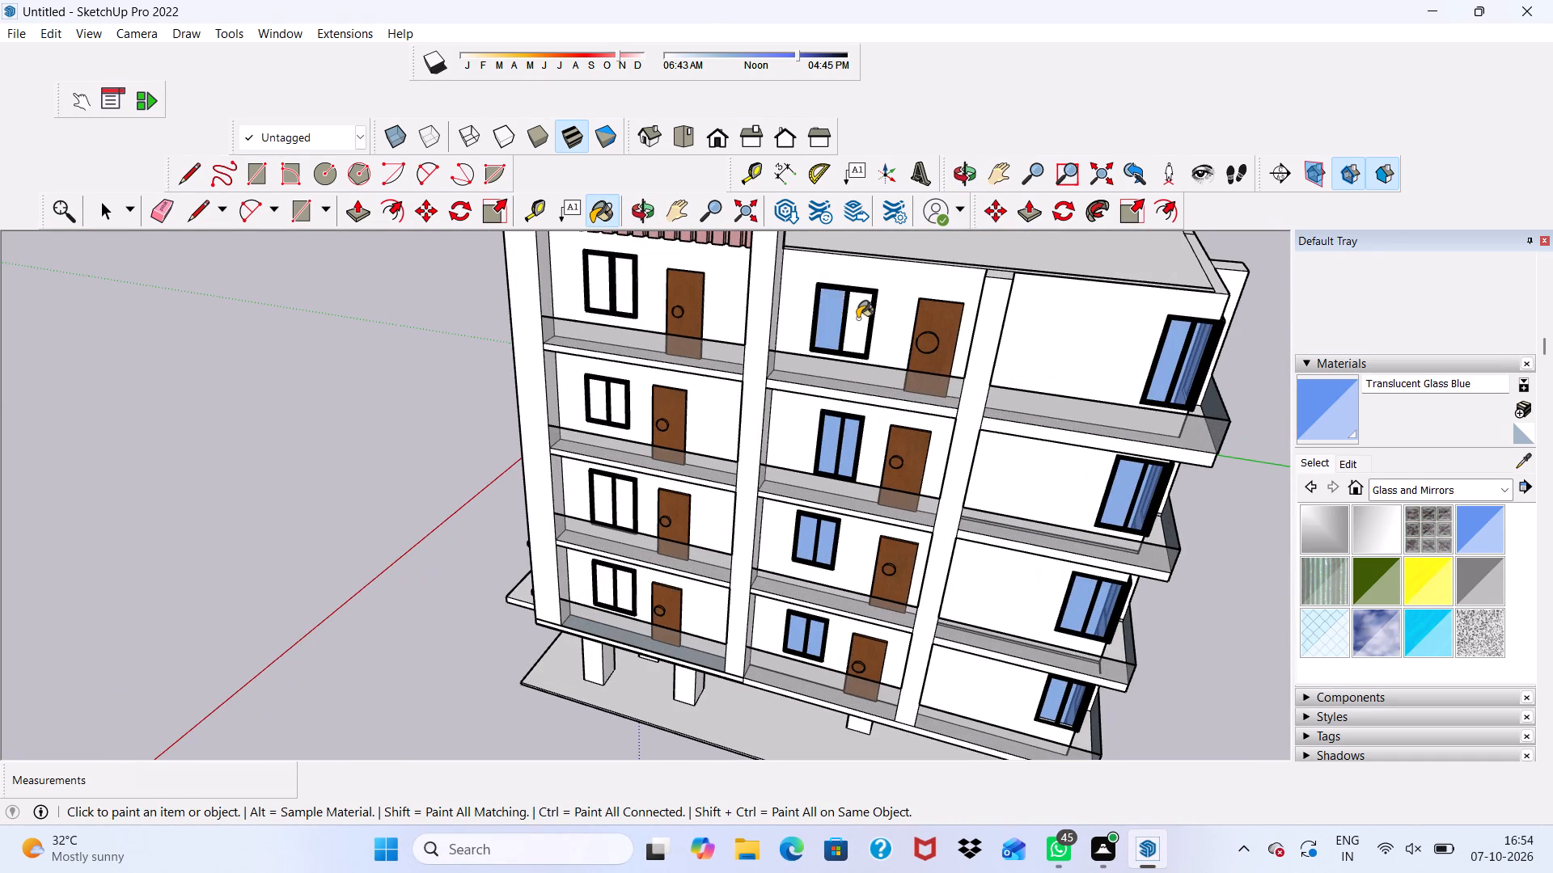
Paint both panes of the two upper windows in the bay below the pink slatted screen with Translucent Glass Blue.
{"action": "scroll", "coordinate": [857, 318], "scroll_direction": "down", "scroll_amount": 3}
{"action": "scroll", "coordinate": [478, 367], "scroll_direction": "up", "scroll_amount": 2}
{"action": "scroll", "coordinate": [660, 297], "scroll_direction": "up", "scroll_amount": 4}
{"action": "left_click", "coordinate": [746, 253]}
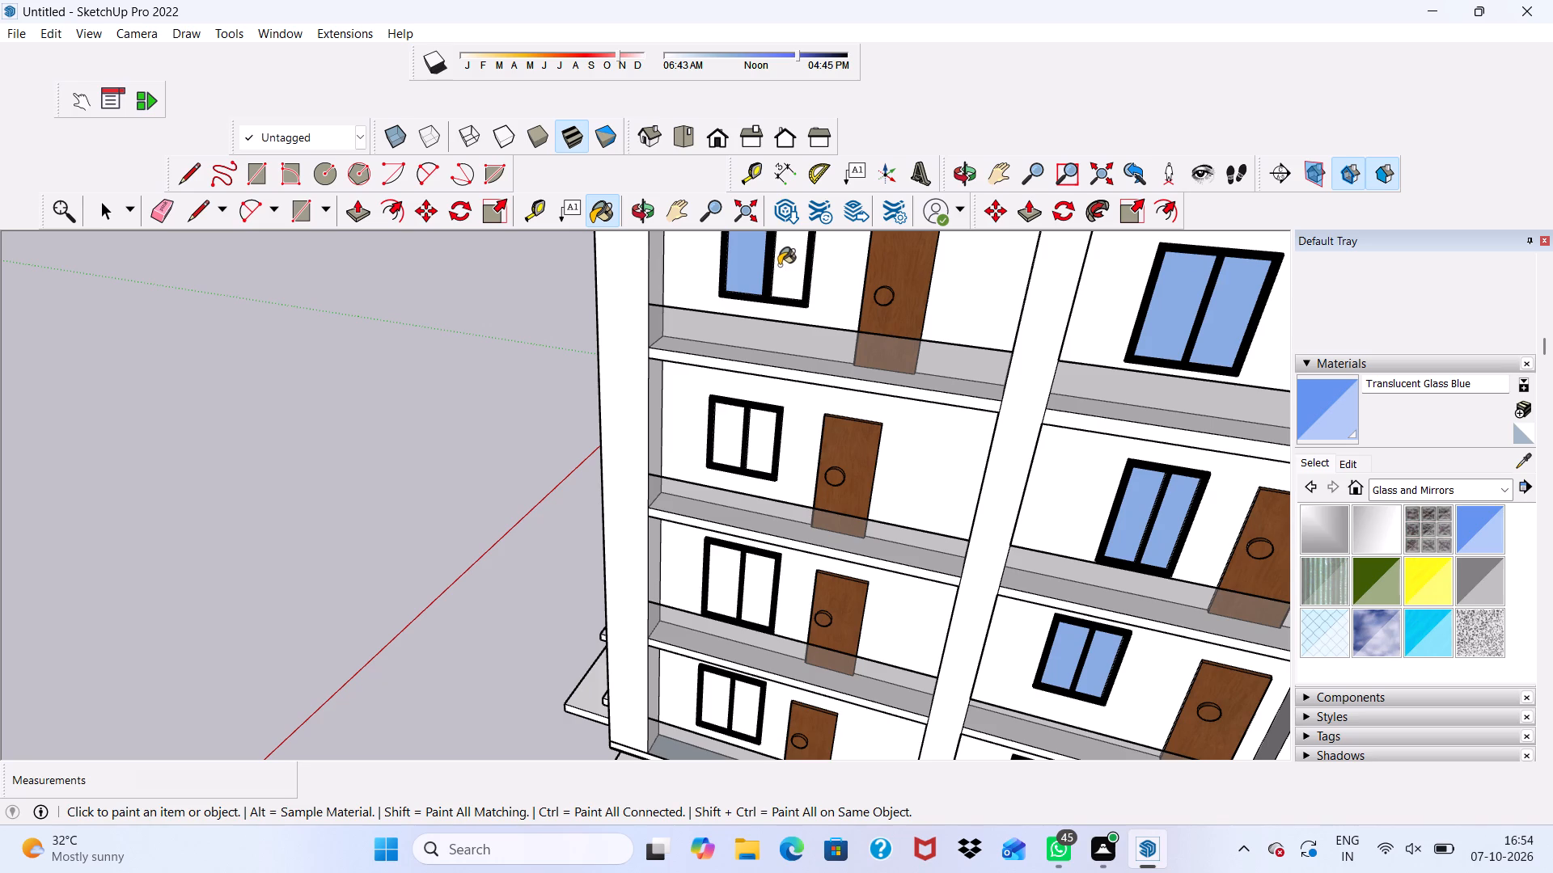
{"action": "left_click_drag", "start_coordinate": [779, 265], "coordinate": [785, 275]}
{"action": "left_click", "coordinate": [721, 432]}
{"action": "left_click", "coordinate": [764, 446]}
Paint both panes of the two lower windows in the bay below the pink slatted screen with Translucent Glass Blue.
{"action": "scroll", "coordinate": [761, 369], "scroll_direction": "down", "scroll_amount": 5}
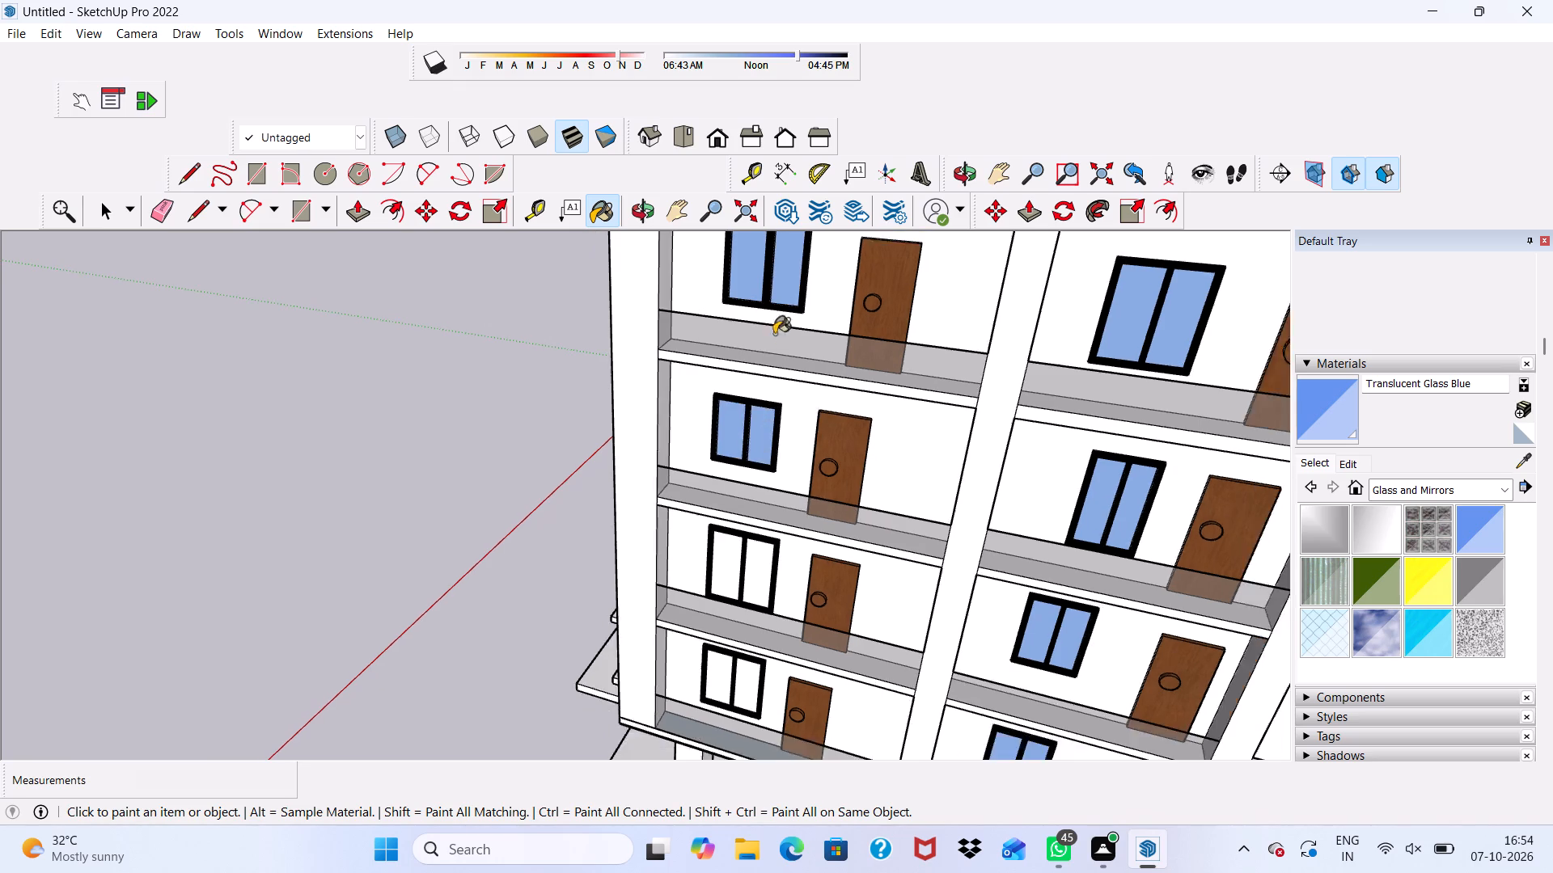
{"action": "scroll", "coordinate": [745, 533], "scroll_direction": "up", "scroll_amount": 4}
{"action": "left_click", "coordinate": [733, 493]}
{"action": "left_click_drag", "start_coordinate": [772, 506], "coordinate": [772, 522]}
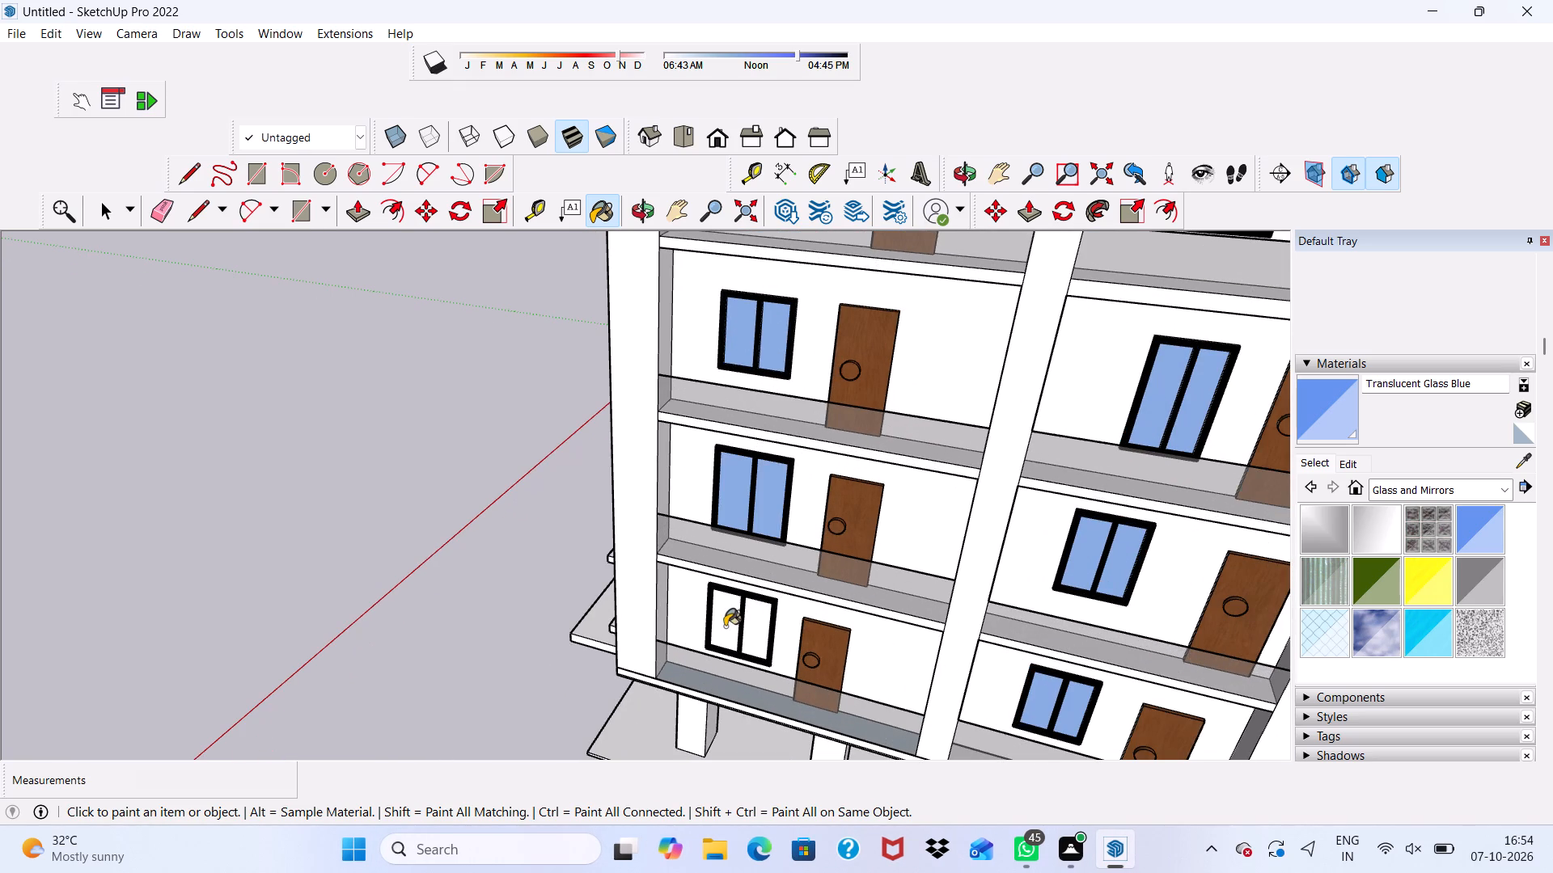
{"action": "left_click", "coordinate": [725, 626]}
{"action": "left_click", "coordinate": [759, 638]}
Examine the glazing and balcony slab finishes on the building's adjoining facades.
{"action": "scroll", "coordinate": [747, 549], "scroll_direction": "down", "scroll_amount": 4}
{"action": "middle_click_drag", "start_coordinate": [785, 532], "coordinate": [747, 469]}
{"action": "scroll", "coordinate": [745, 496], "scroll_direction": "down", "scroll_amount": 2}
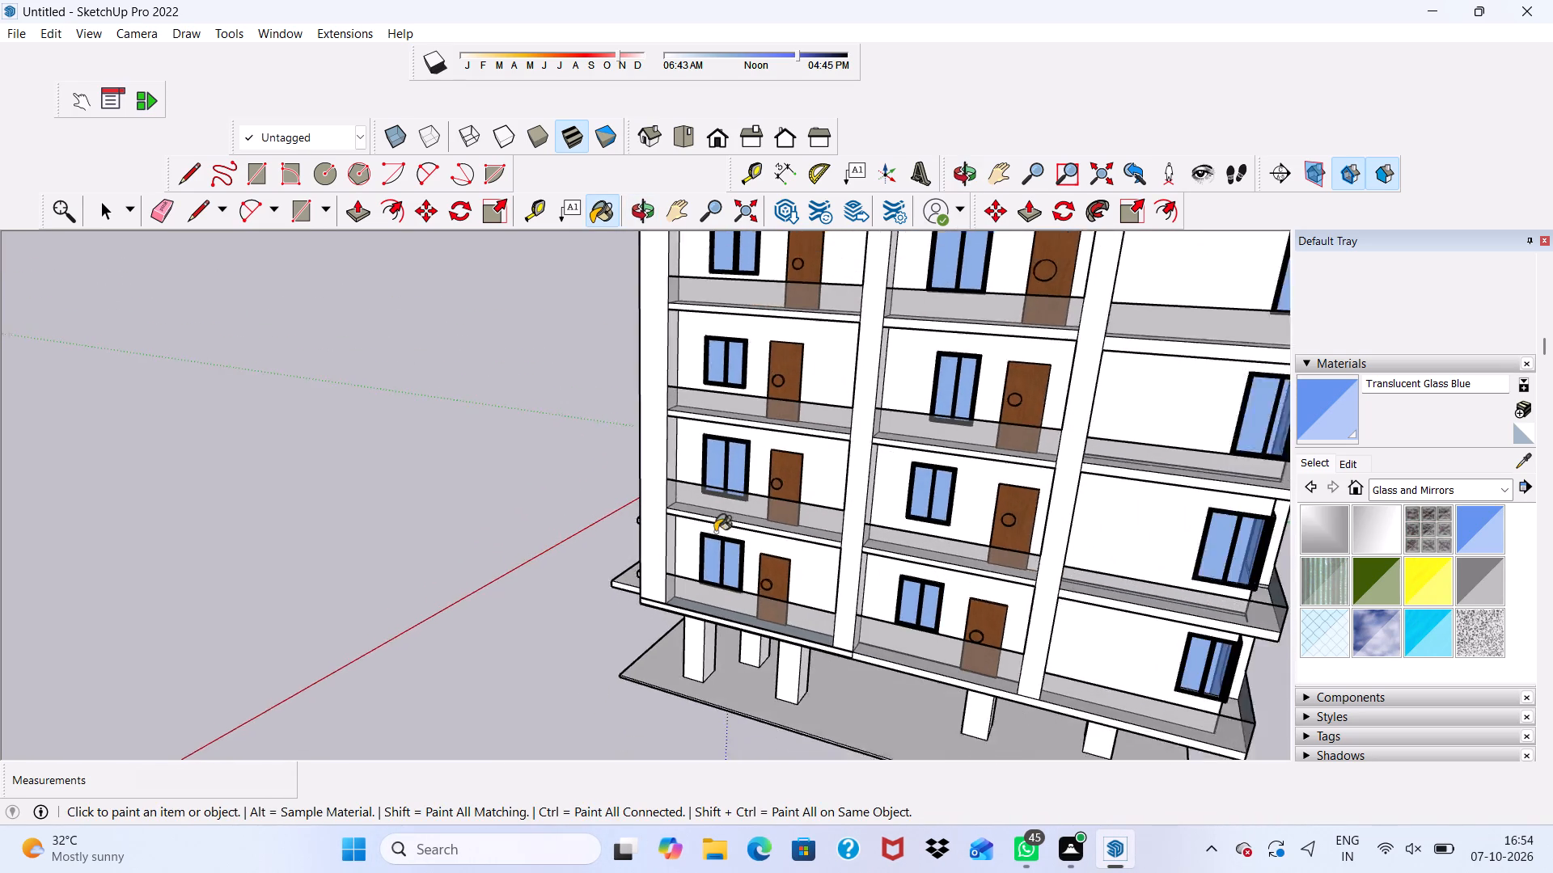
{"action": "scroll", "coordinate": [715, 532], "scroll_direction": "down", "scroll_amount": 6}
{"action": "middle_click_drag", "start_coordinate": [658, 542], "coordinate": [970, 474]}
{"action": "scroll", "coordinate": [611, 425], "scroll_direction": "up", "scroll_amount": 4}
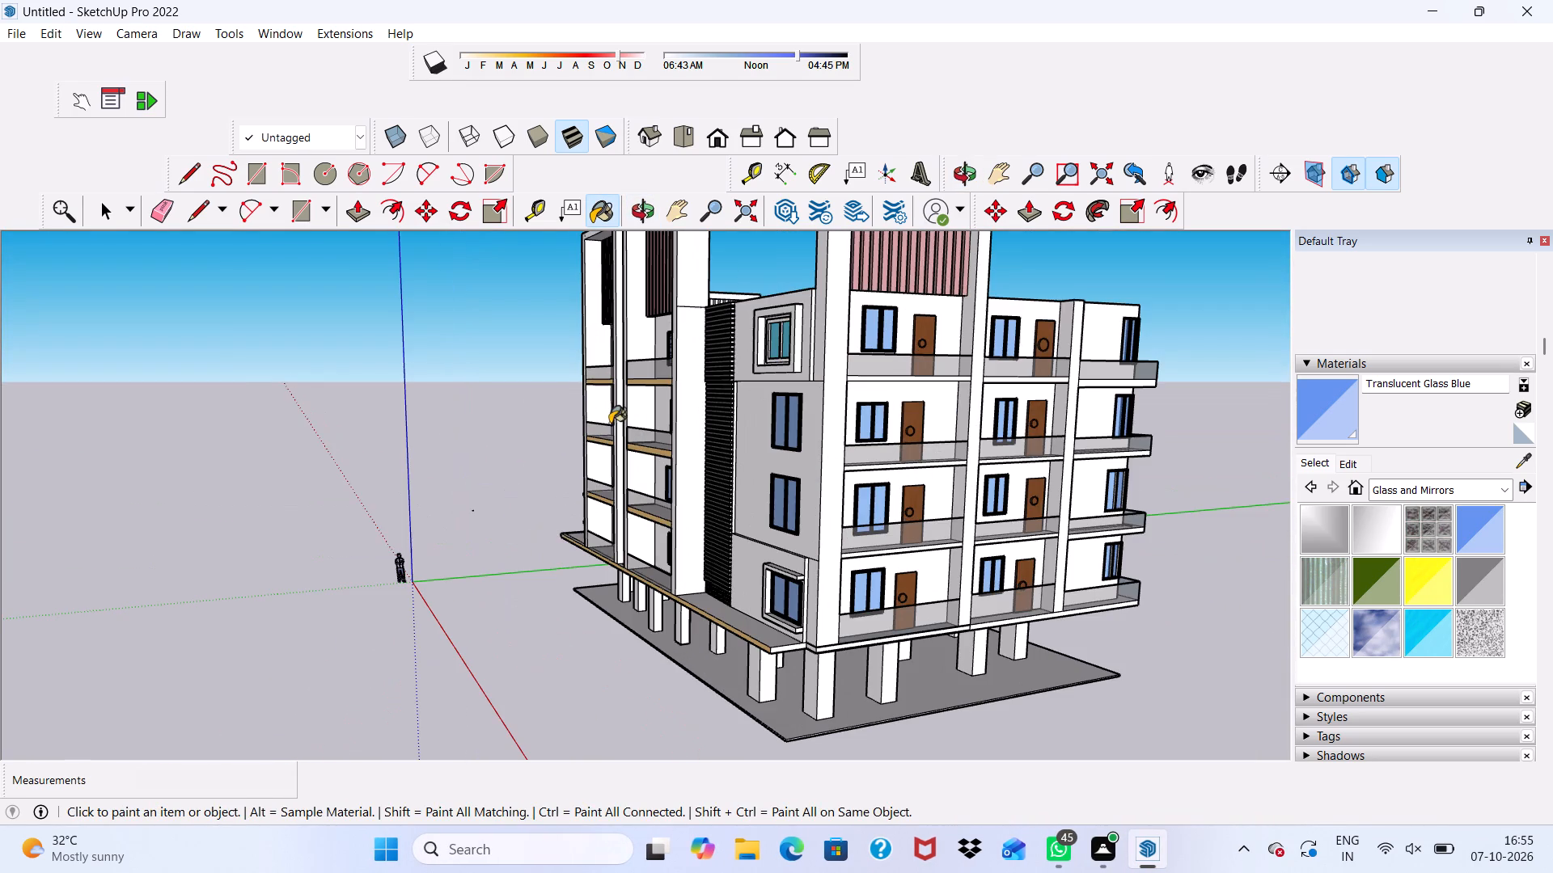
{"action": "middle_click_drag", "start_coordinate": [765, 436], "coordinate": [777, 447]}
{"action": "middle_click_drag", "start_coordinate": [597, 485], "coordinate": [711, 489]}
{"action": "middle_click_drag", "start_coordinate": [700, 490], "coordinate": [699, 490]}
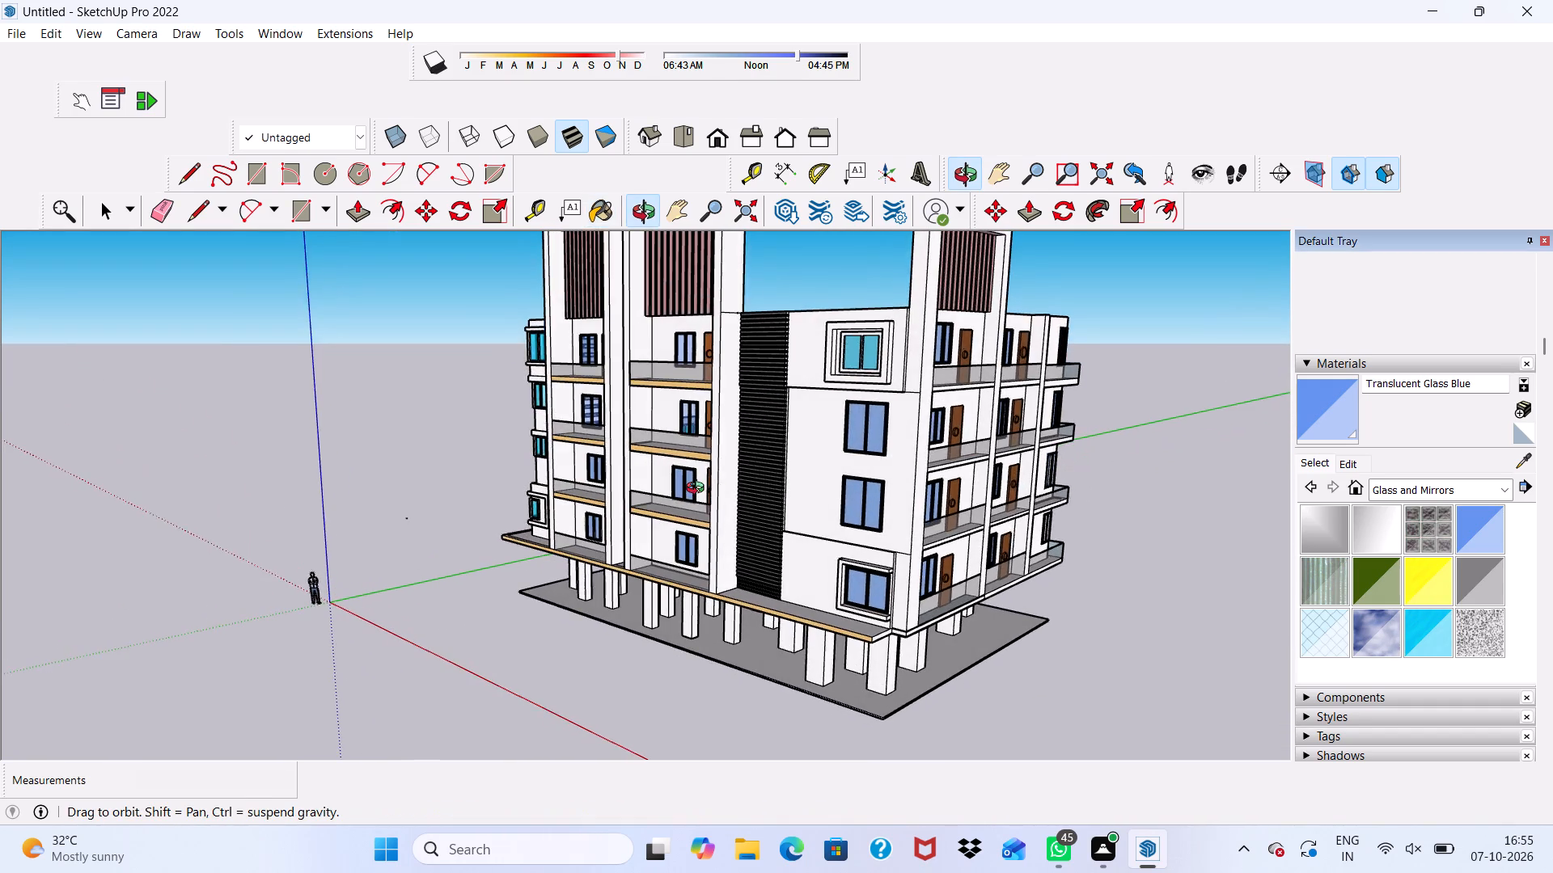
{"action": "middle_click_drag", "start_coordinate": [699, 490], "coordinate": [1027, 491]}
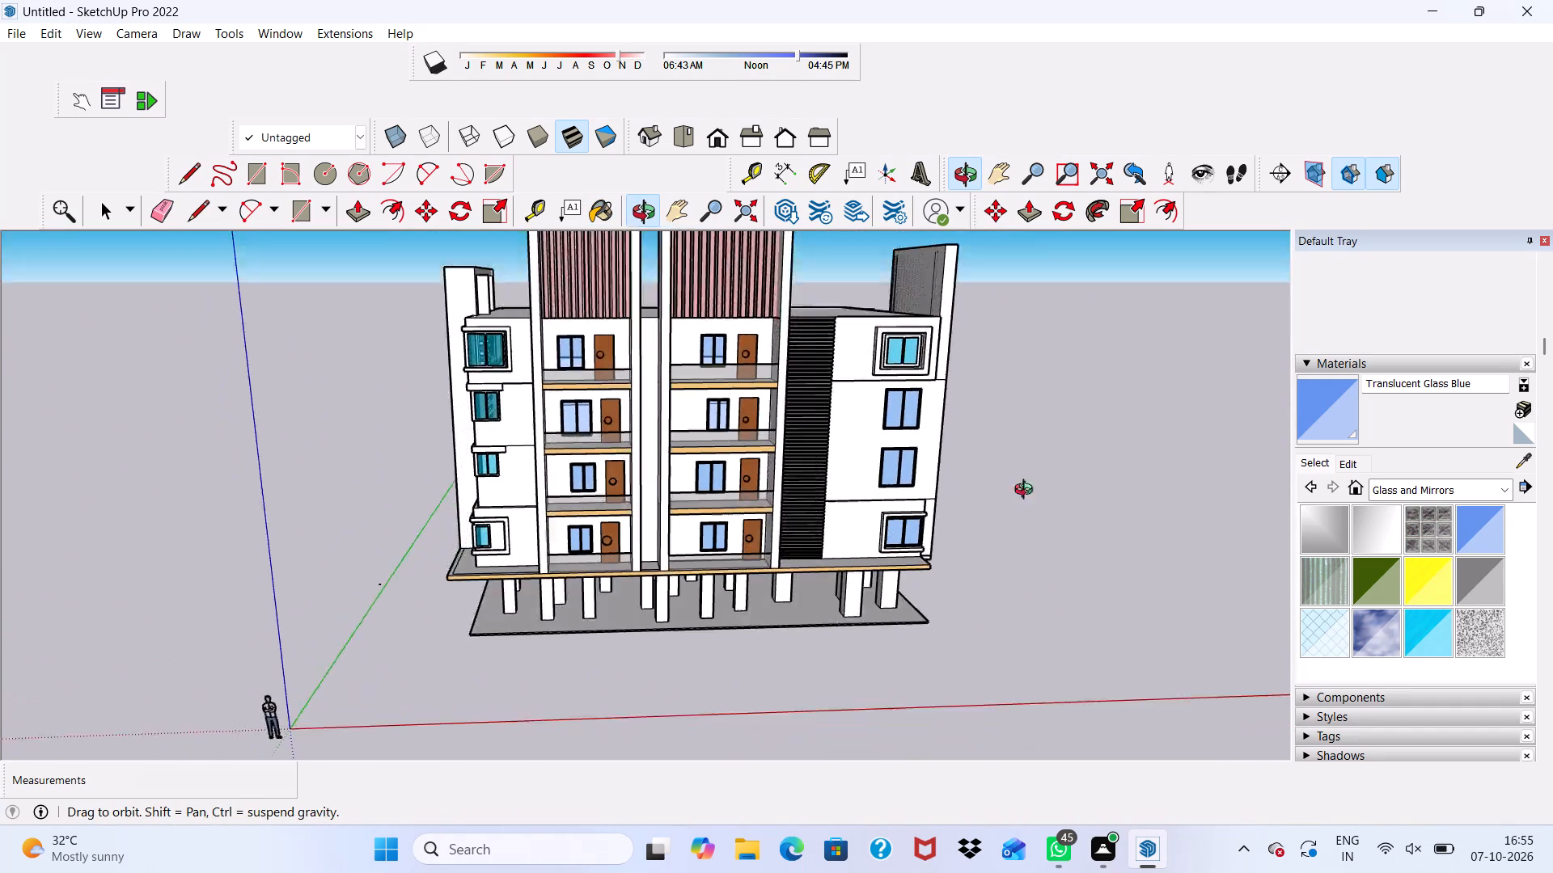
{"action": "middle_click_drag", "start_coordinate": [1027, 491], "coordinate": [1073, 477]}
{"action": "scroll", "coordinate": [726, 482], "scroll_direction": "up", "scroll_amount": 4}
{"action": "key", "text": "space"}
{"action": "scroll", "coordinate": [719, 480], "scroll_direction": "down", "scroll_amount": 3}
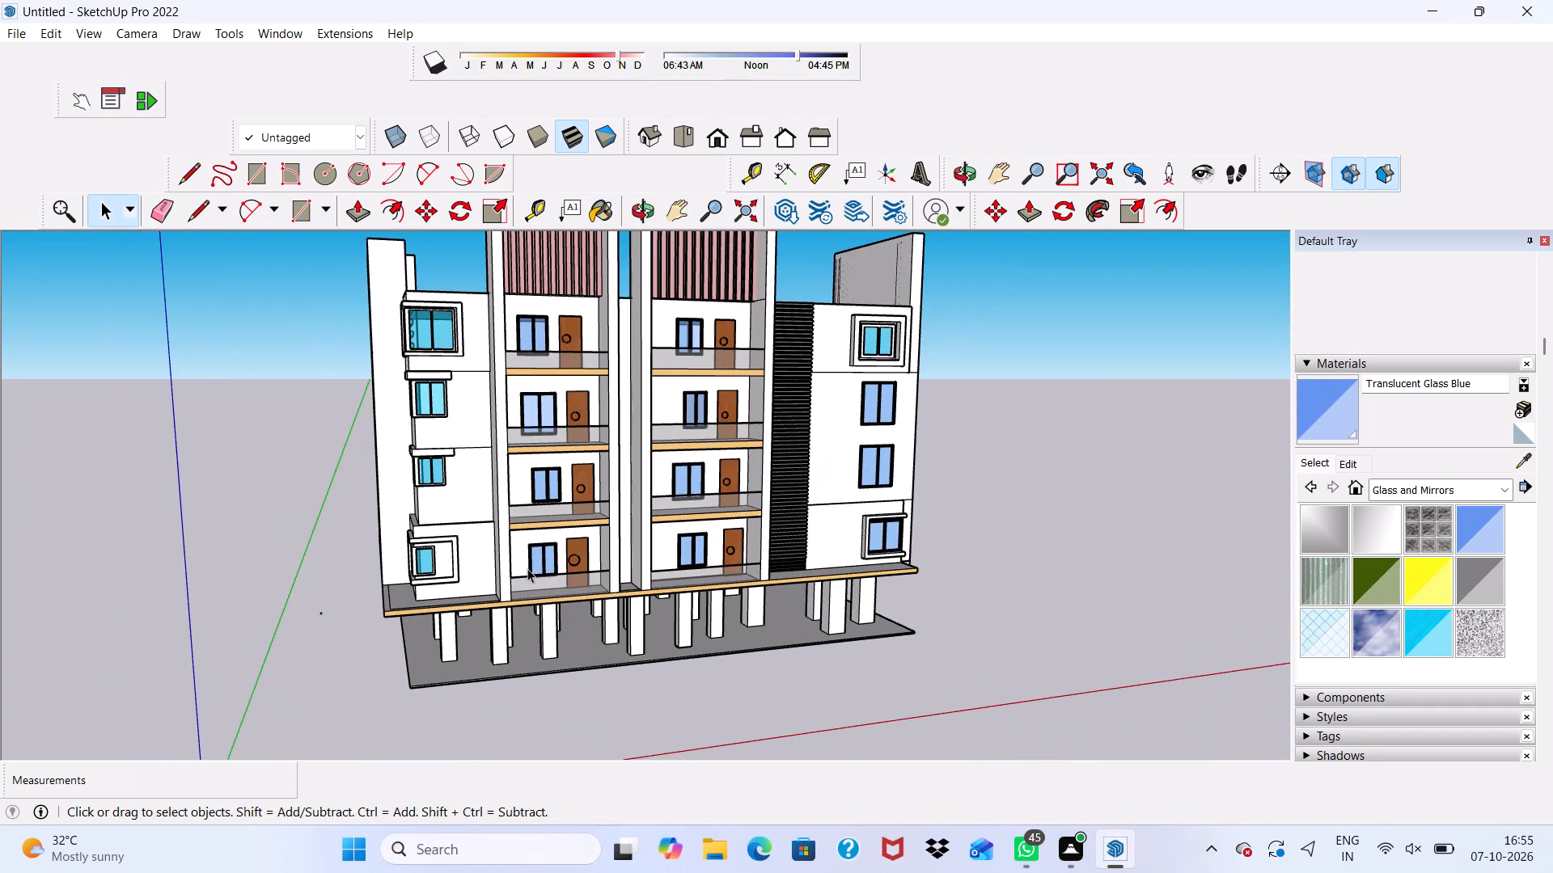
{"action": "scroll", "coordinate": [514, 604], "scroll_direction": "down", "scroll_amount": 1}
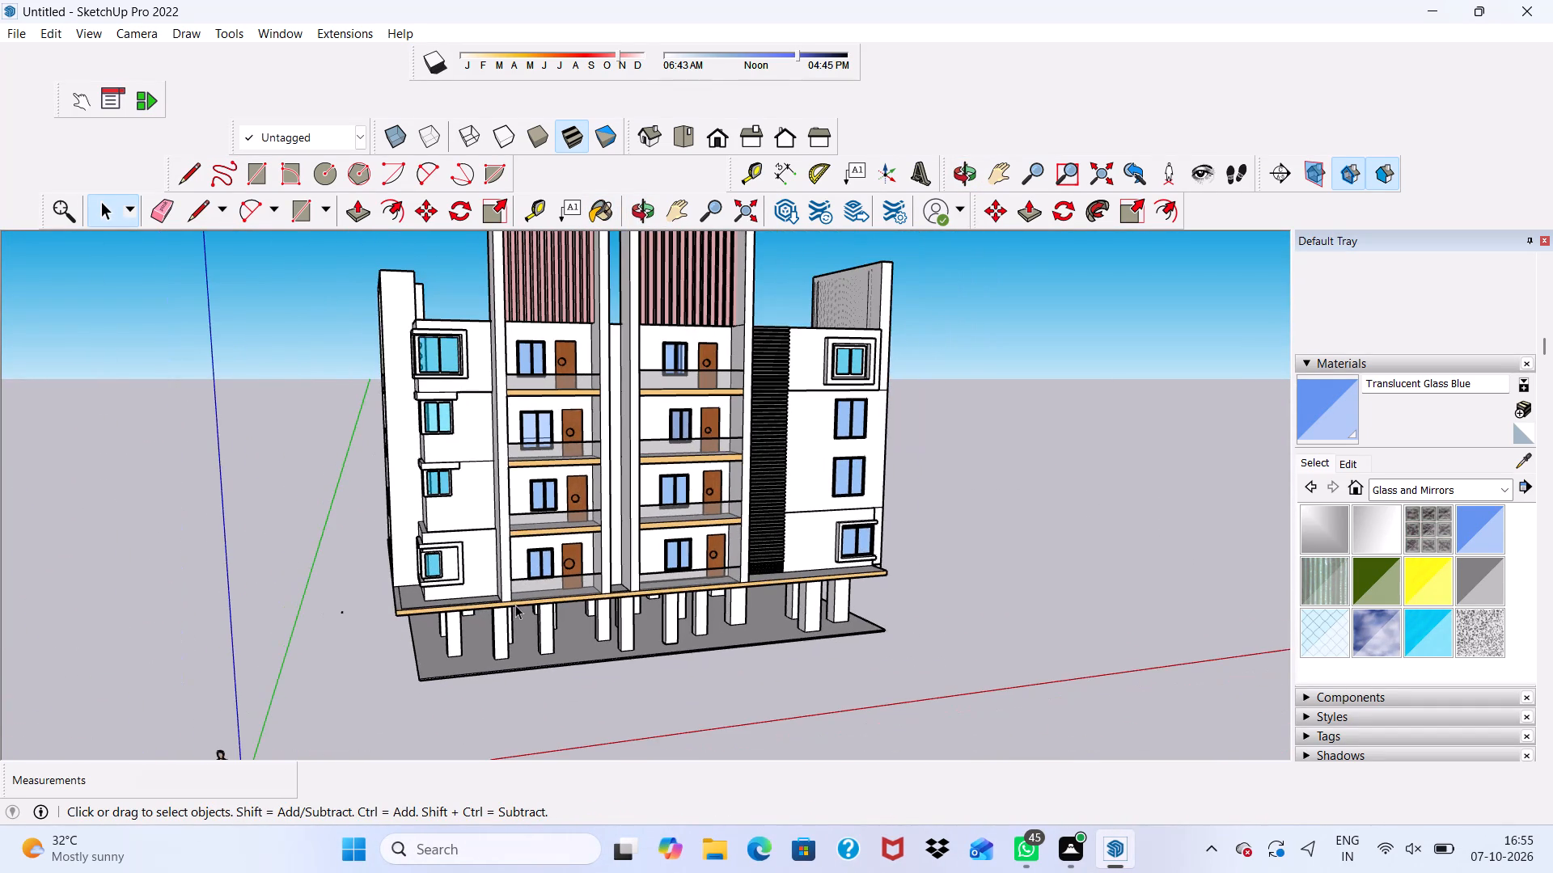
{"action": "scroll", "coordinate": [406, 451], "scroll_direction": "up", "scroll_amount": 3}
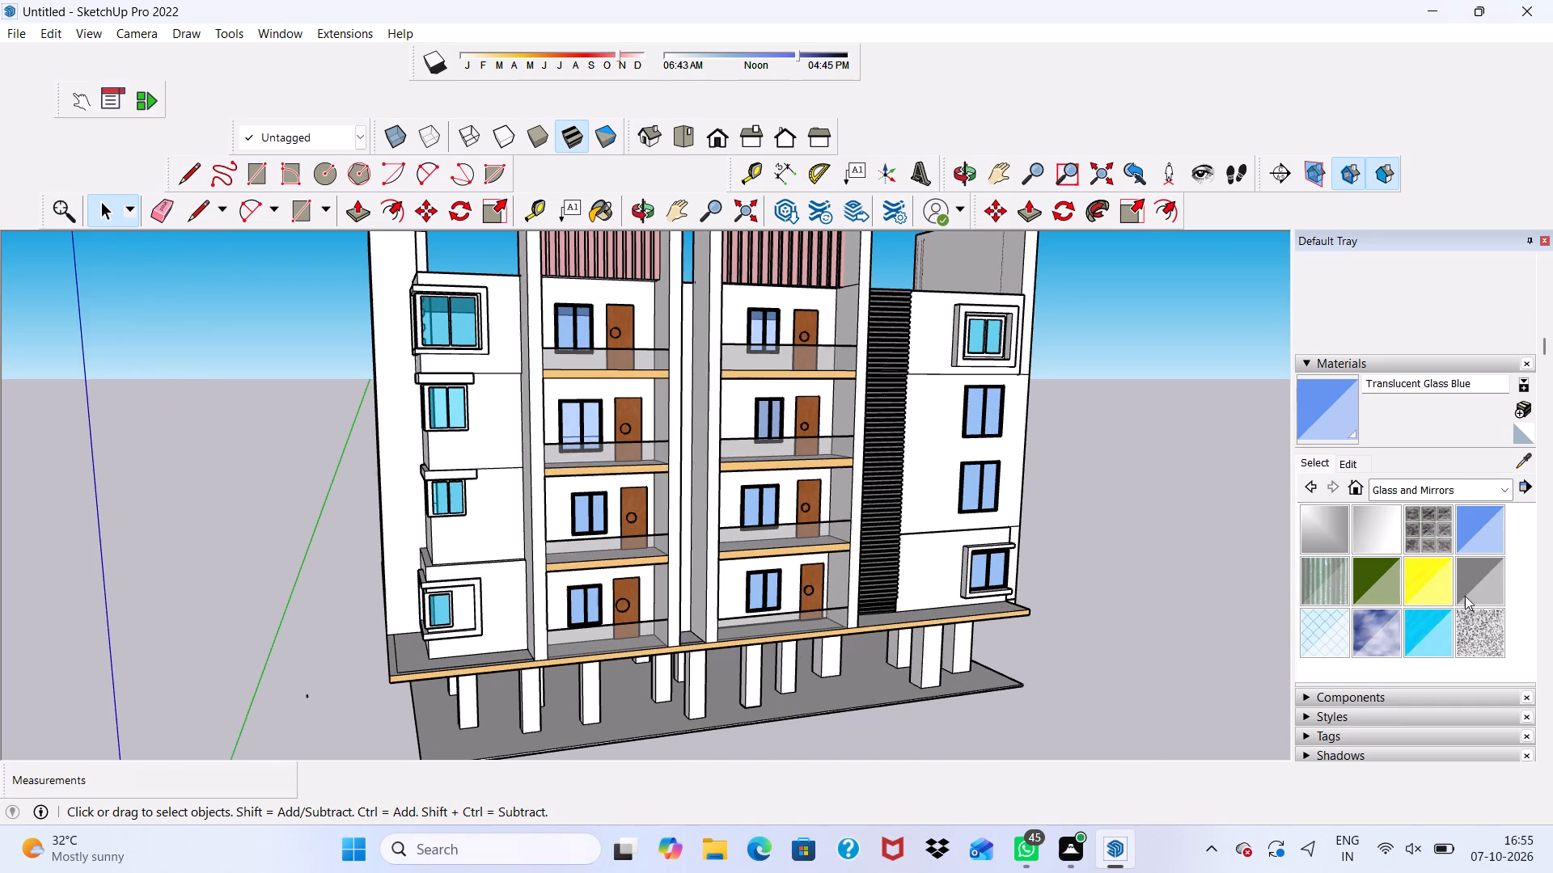
{"action": "scroll", "coordinate": [1214, 509], "scroll_direction": "down", "scroll_amount": 2}
Paint the front edge and underside of the slatted bay's top-floor balcony slab with Wood OSB.
{"action": "middle_click_drag", "start_coordinate": [1162, 512], "coordinate": [637, 524]}
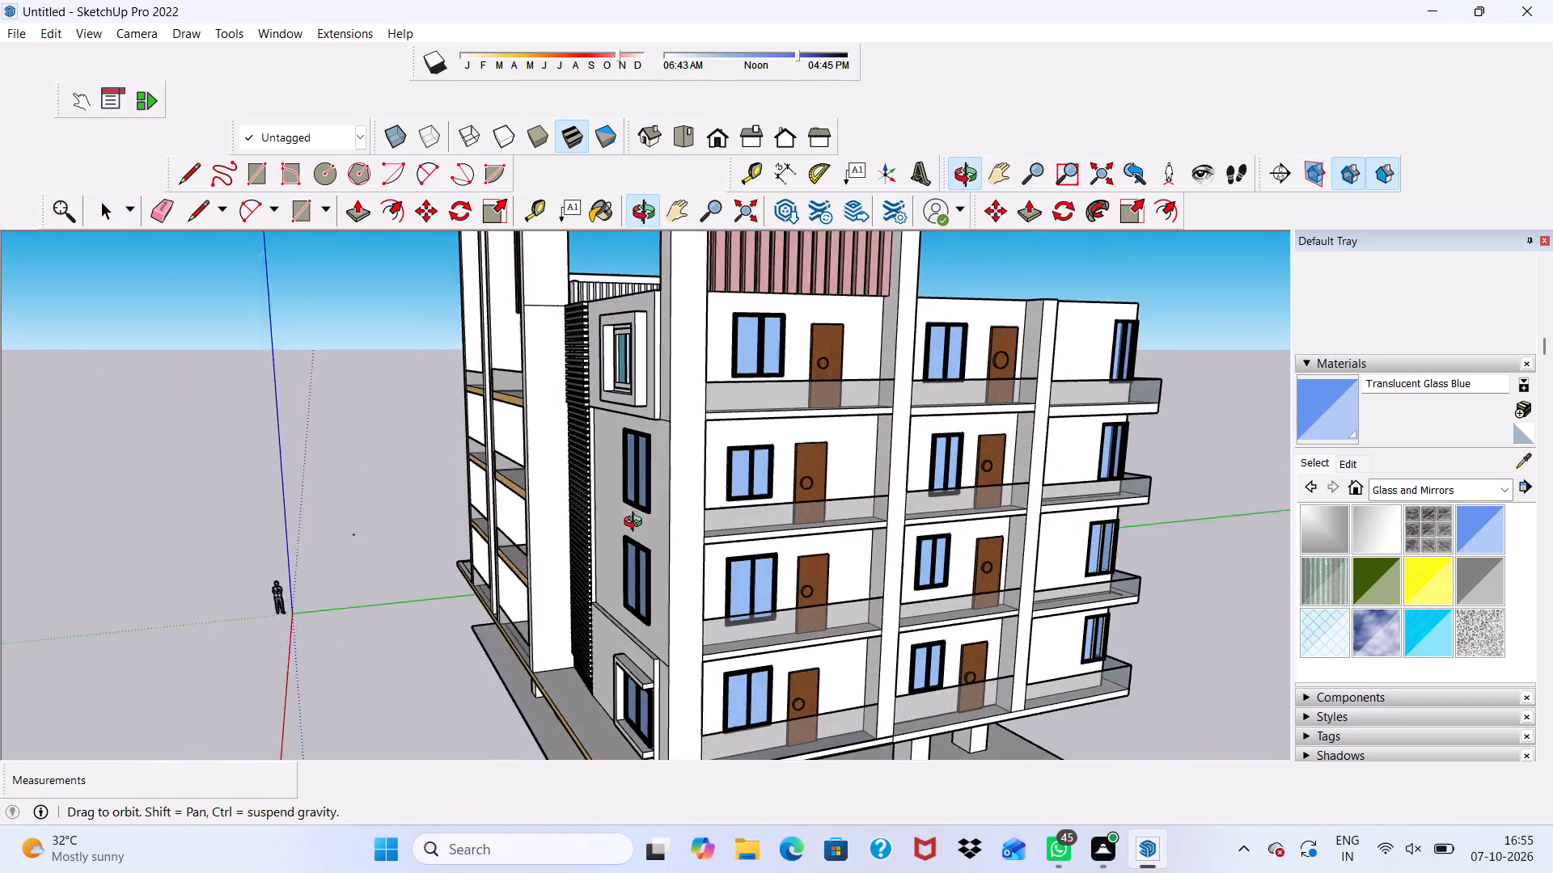
{"action": "middle_click_drag", "start_coordinate": [637, 524], "coordinate": [630, 523]}
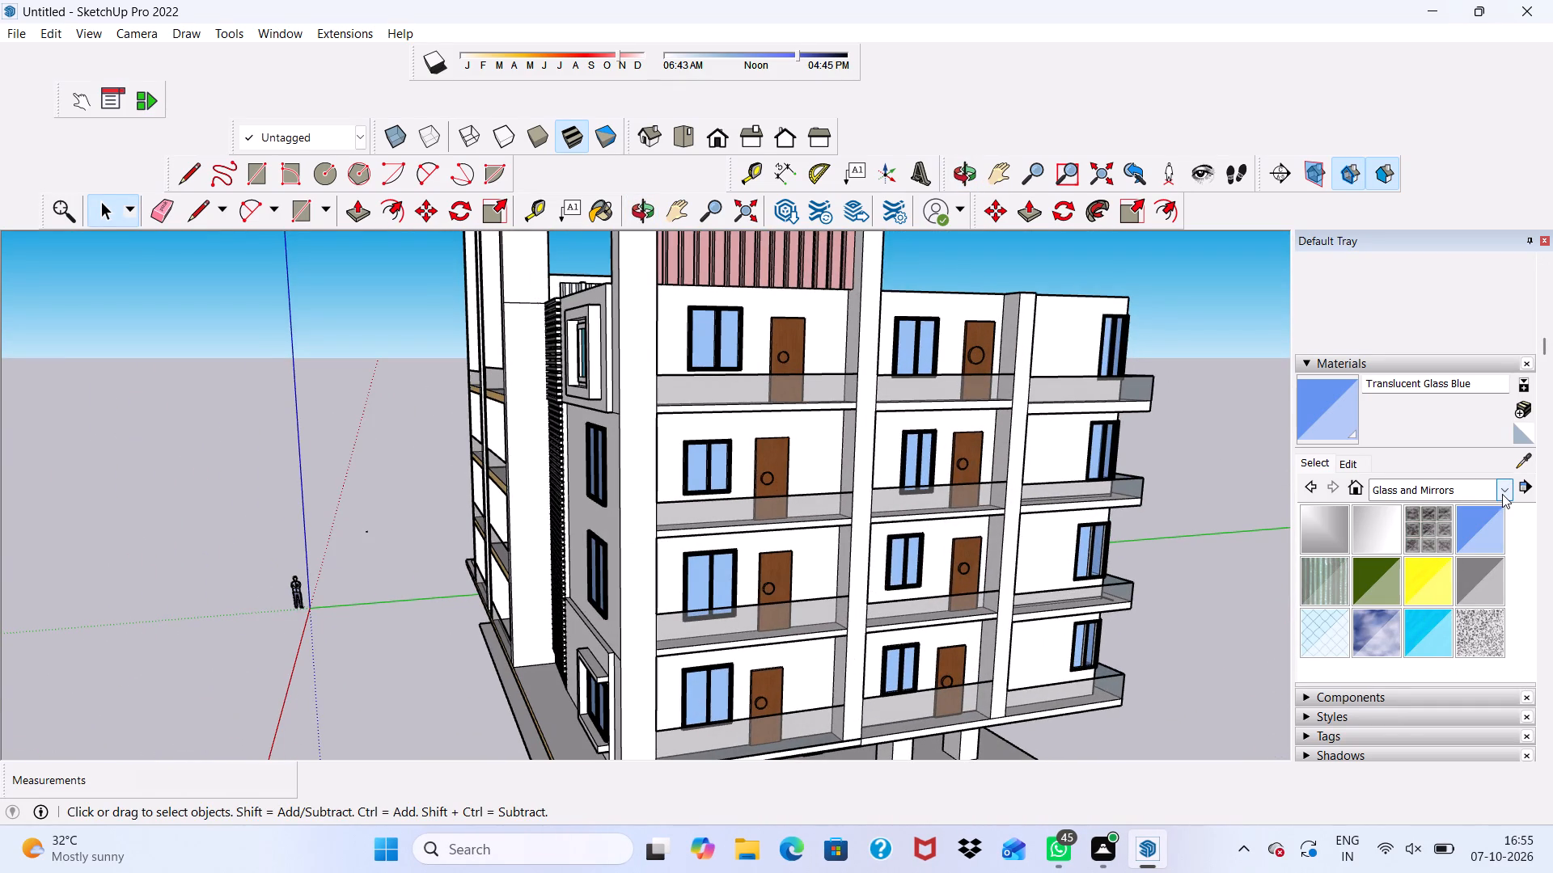
{"action": "left_click", "coordinate": [1502, 494]}
{"action": "left_click", "coordinate": [1449, 759]}
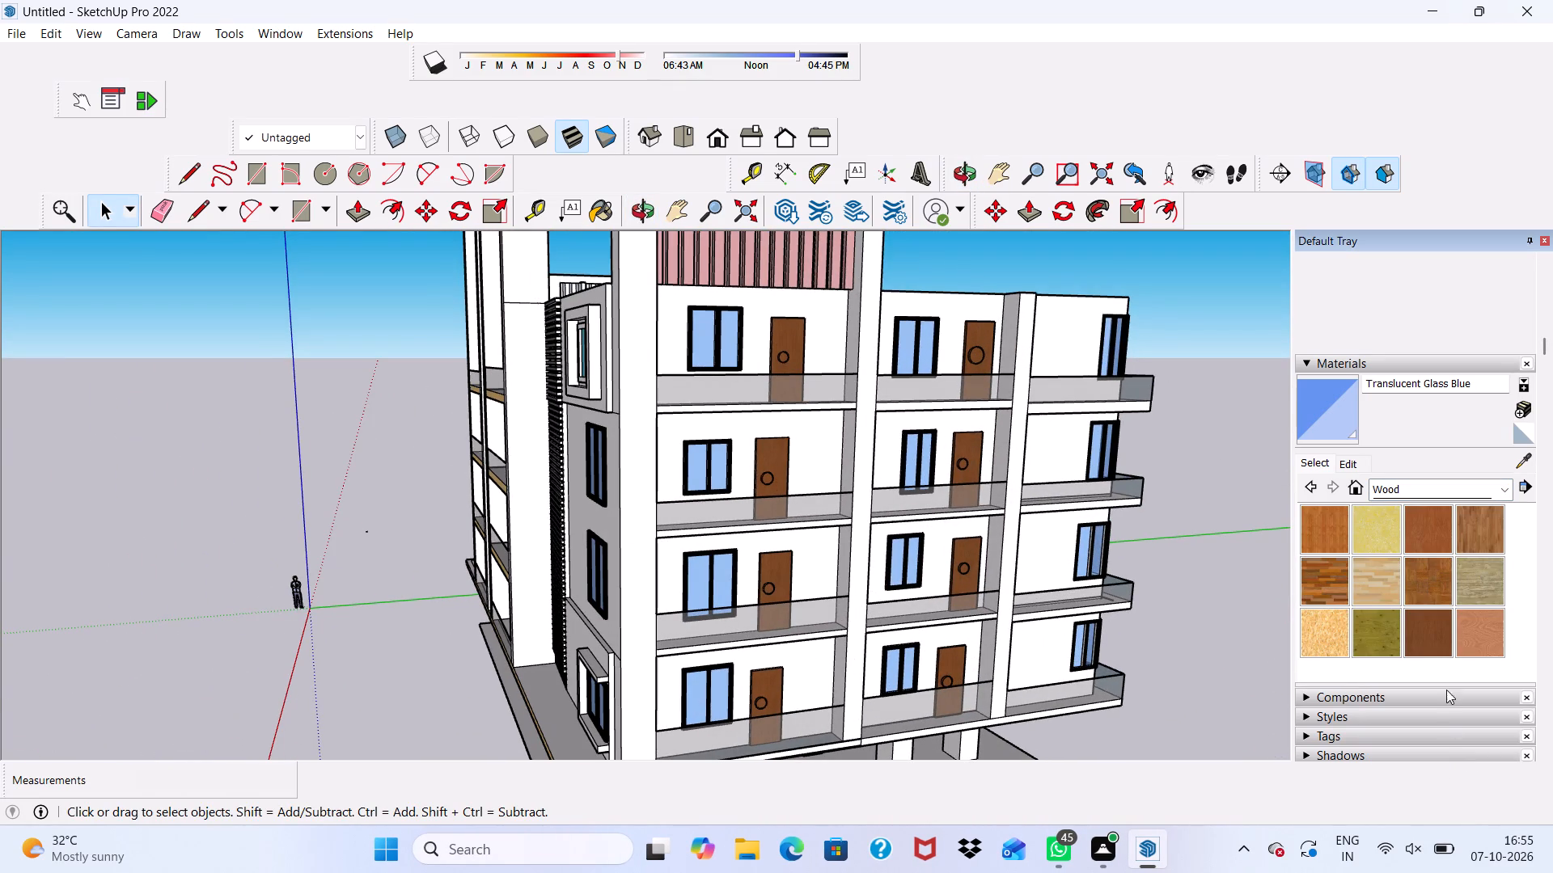
{"action": "left_click", "coordinate": [1312, 630]}
{"action": "scroll", "coordinate": [786, 362], "scroll_direction": "up", "scroll_amount": 4}
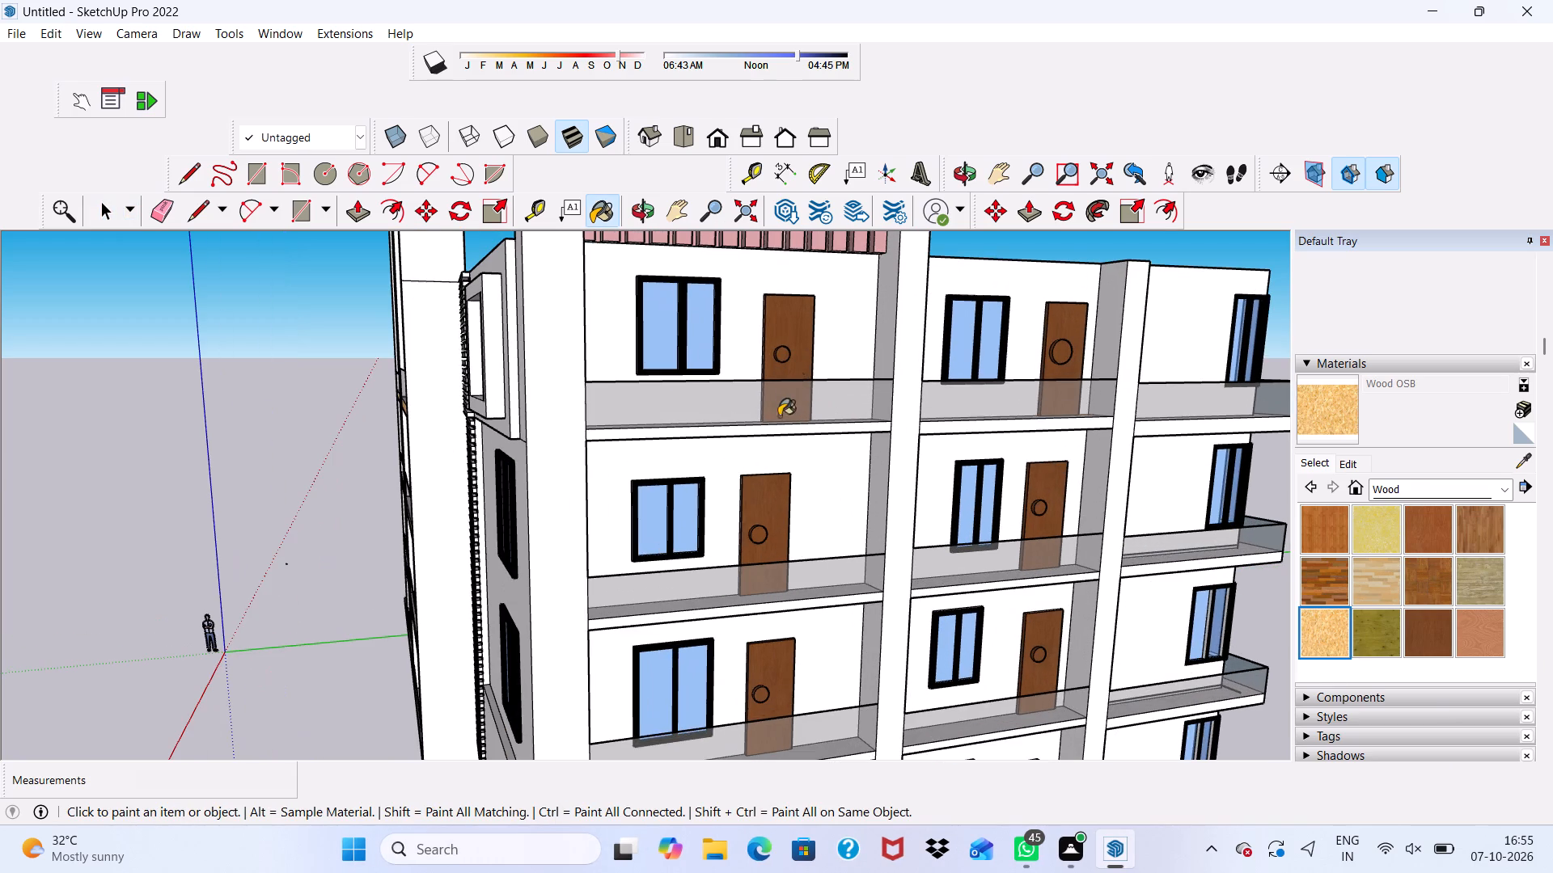
{"action": "left_click", "coordinate": [770, 432]}
{"action": "middle_click_drag", "start_coordinate": [770, 482], "coordinate": [733, 410]}
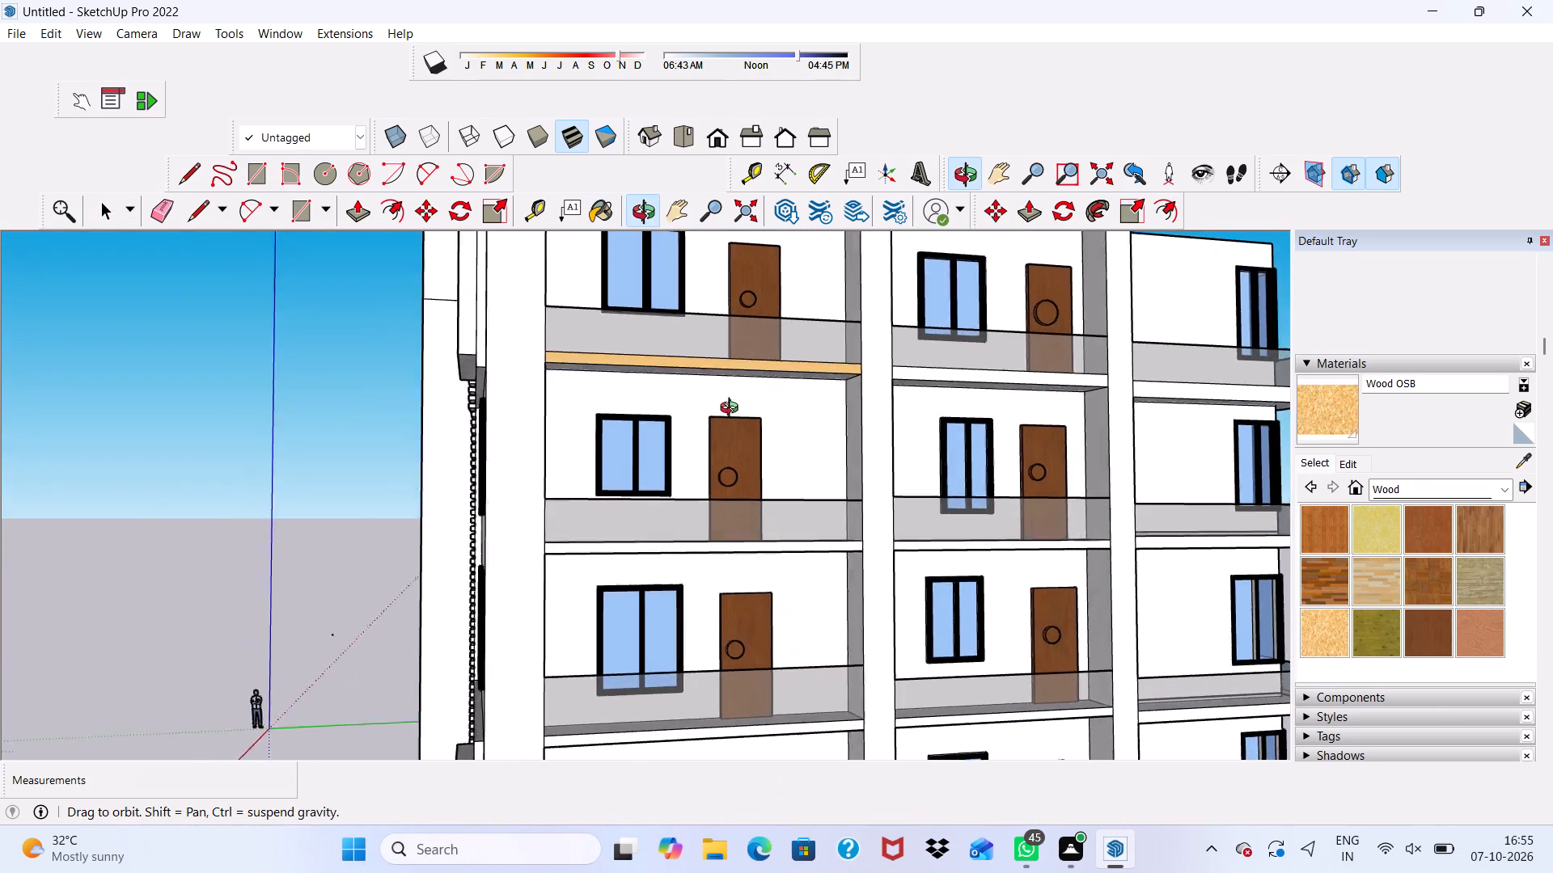
{"action": "middle_click_drag", "start_coordinate": [733, 410], "coordinate": [731, 407]}
{"action": "scroll", "coordinate": [717, 370], "scroll_direction": "up", "scroll_amount": 4}
{"action": "left_click", "coordinate": [718, 364]}
{"action": "scroll", "coordinate": [600, 654], "scroll_direction": "down", "scroll_amount": 3}
{"action": "scroll", "coordinate": [61, 2], "scroll_direction": "down", "scroll_amount": 3}
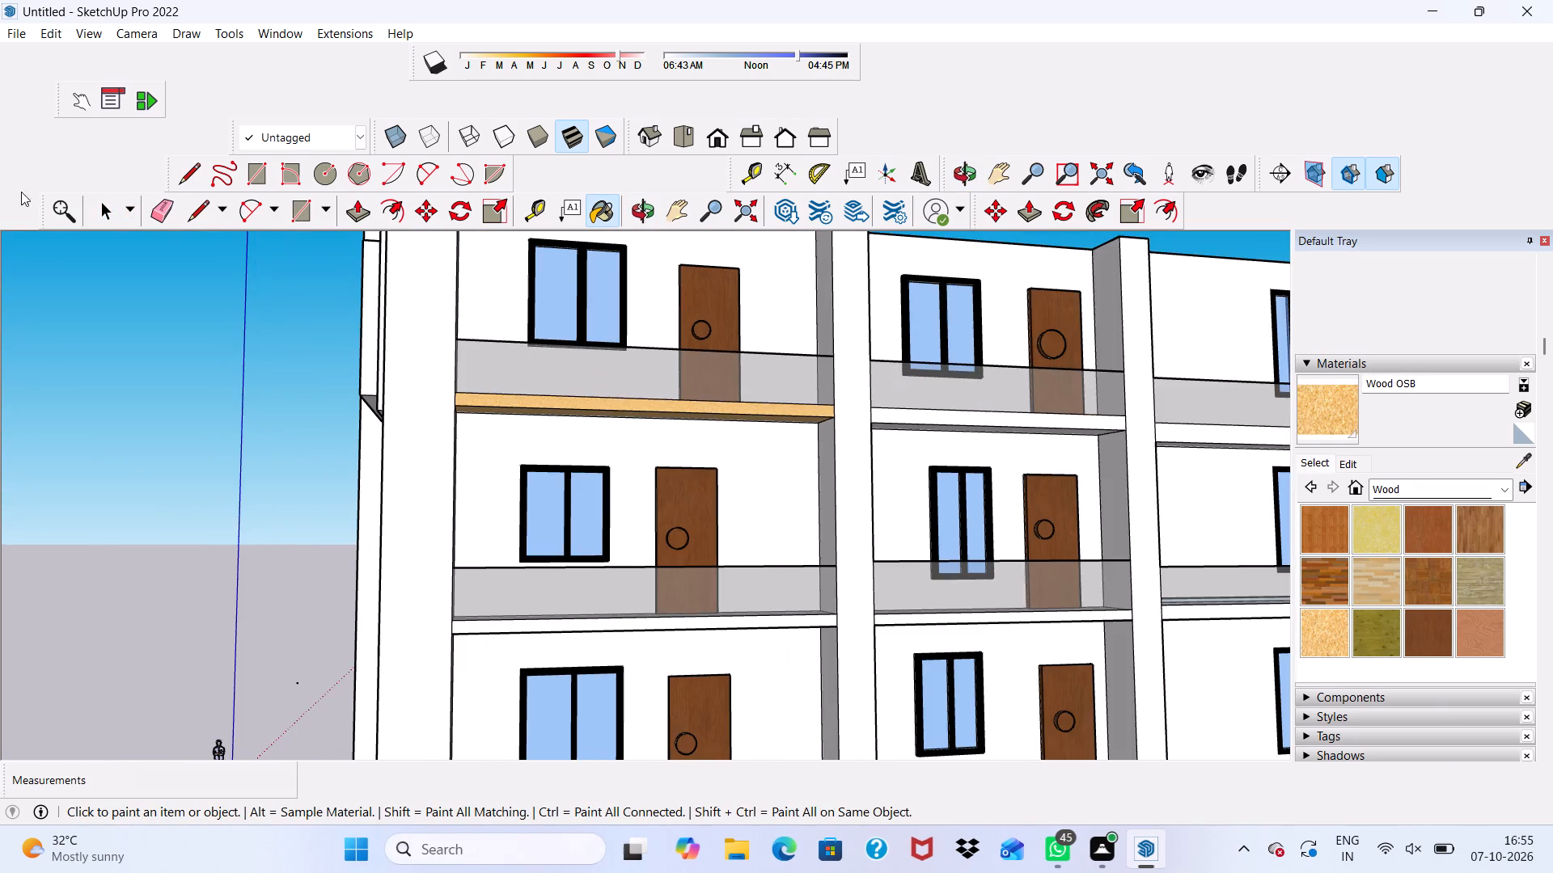
Paint the front edges and undersides of the slatted bay's second-highest and second-lowest balcony slabs with Wood OSB.
{"action": "scroll", "coordinate": [0, 236], "scroll_direction": "up", "scroll_amount": 3}
{"action": "scroll", "coordinate": [313, 46], "scroll_direction": "down", "scroll_amount": 8}
{"action": "scroll", "coordinate": [675, 299], "scroll_direction": "down", "scroll_amount": 6}
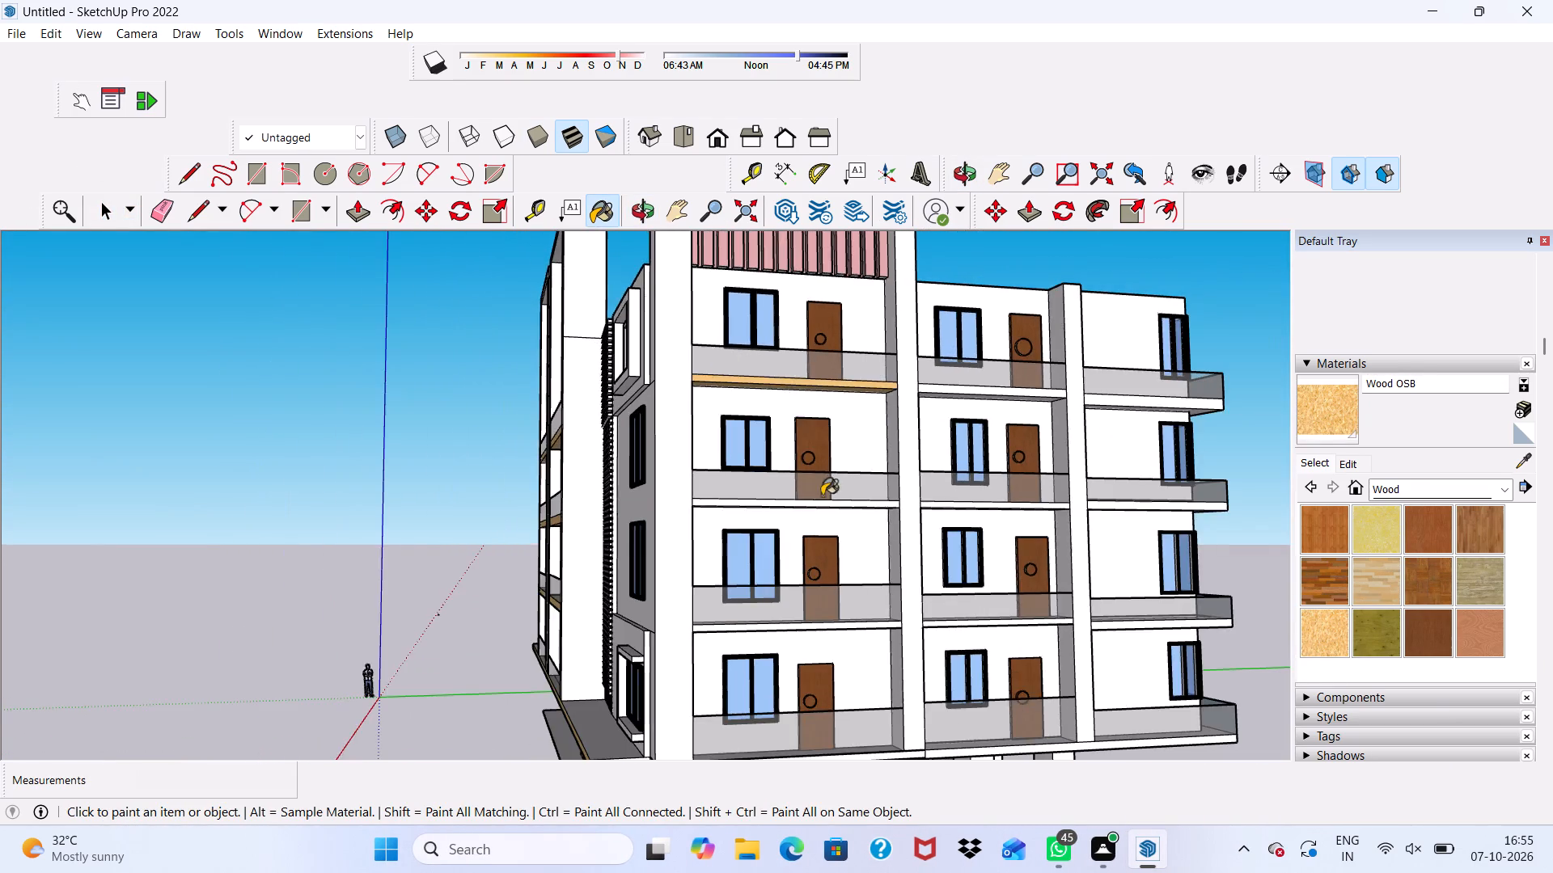
{"action": "scroll", "coordinate": [823, 497], "scroll_direction": "up", "scroll_amount": 8}
{"action": "left_click", "coordinate": [849, 483]}
{"action": "middle_click_drag", "start_coordinate": [855, 517], "coordinate": [845, 411]}
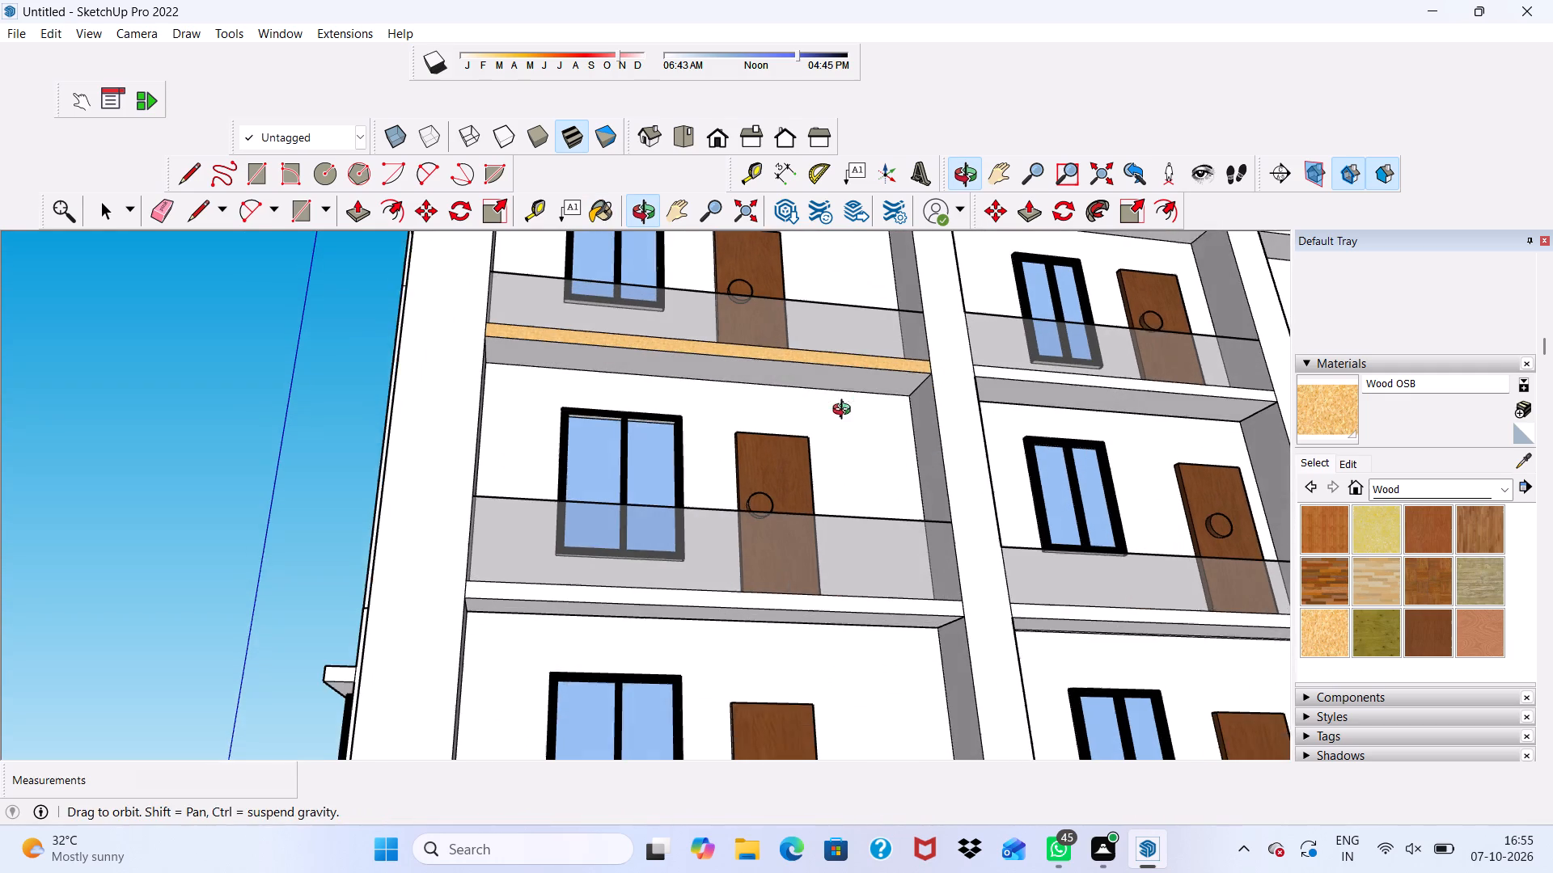
{"action": "middle_click_drag", "start_coordinate": [845, 411], "coordinate": [845, 409]}
{"action": "left_click", "coordinate": [827, 365]}
{"action": "left_click", "coordinate": [768, 589]}
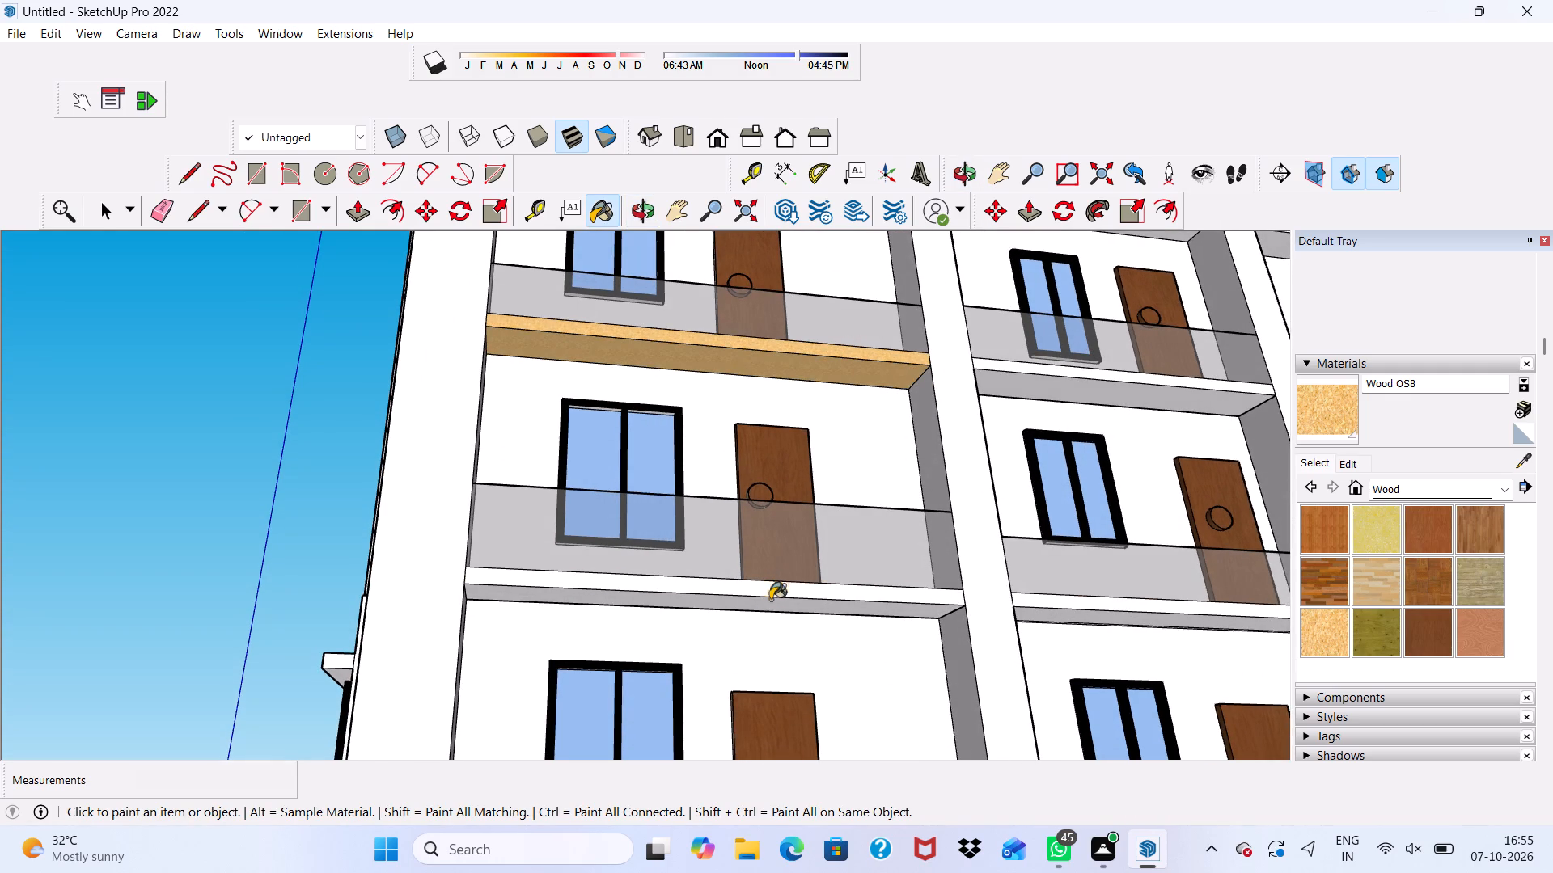
{"action": "left_click", "coordinate": [772, 607]}
Paint the slatted bay's lowest balcony slab faces and the adjoining projecting base slab edge with Wood OSB.
{"action": "scroll", "coordinate": [780, 589], "scroll_direction": "down", "scroll_amount": 8}
{"action": "scroll", "coordinate": [801, 678], "scroll_direction": "up", "scroll_amount": 5}
{"action": "left_click", "coordinate": [801, 678]}
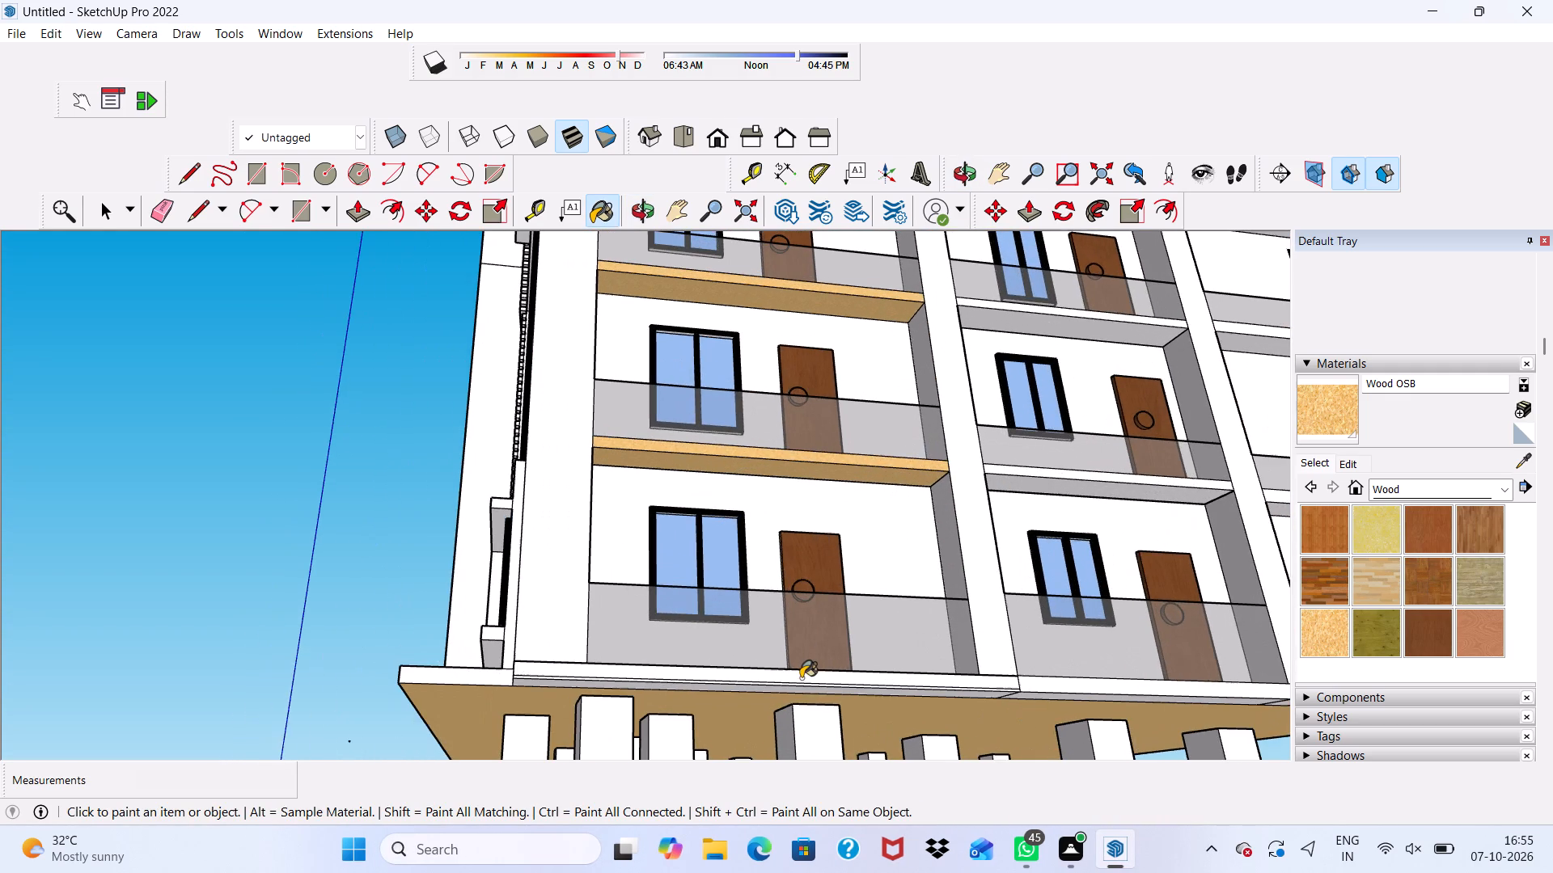
{"action": "scroll", "coordinate": [664, 660], "scroll_direction": "up", "scroll_amount": 3}
{"action": "left_click", "coordinate": [659, 703]}
{"action": "left_click", "coordinate": [664, 693]}
{"action": "scroll", "coordinate": [664, 693], "scroll_direction": "up", "scroll_amount": 3}
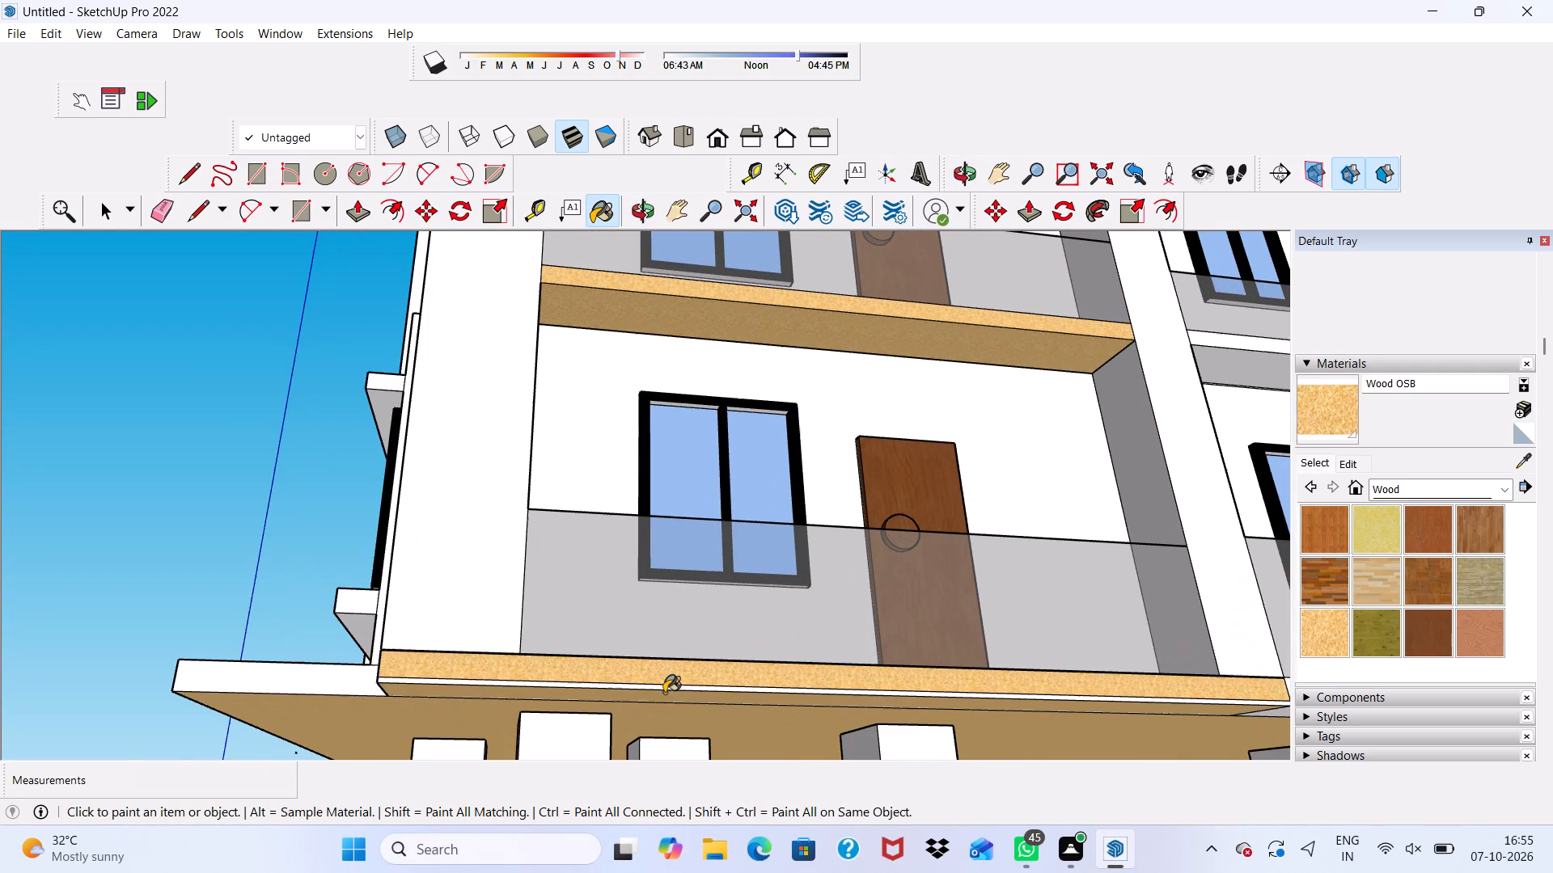
{"action": "left_click", "coordinate": [290, 664]}
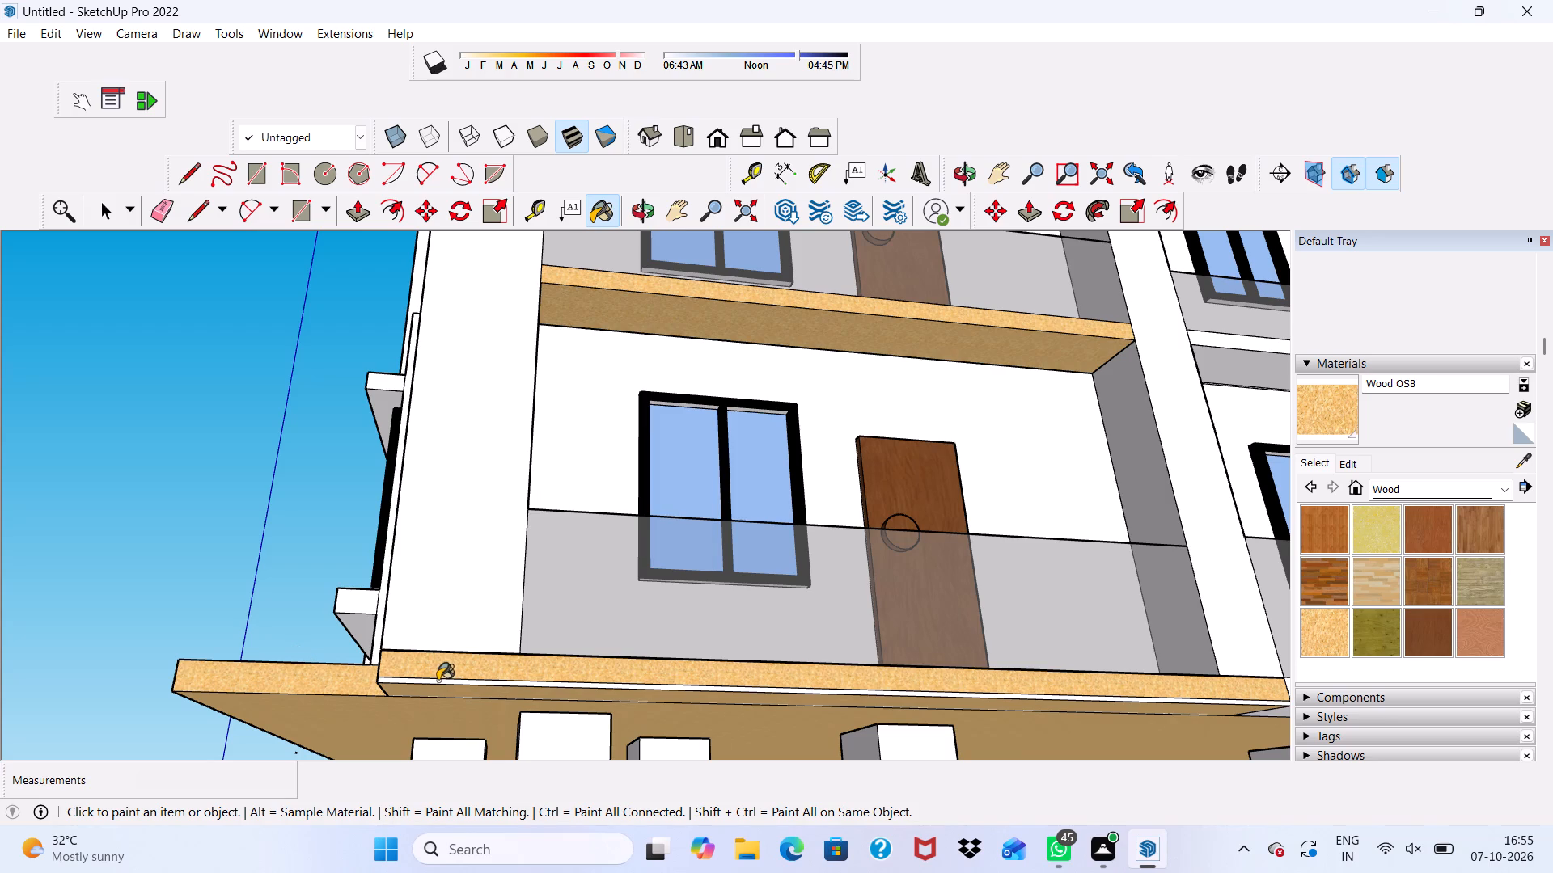
{"action": "left_click", "coordinate": [438, 681]}
Paint the front edge and underside of the middle bay's lowest balcony slab with Wood OSB.
{"action": "scroll", "coordinate": [440, 674], "scroll_direction": "down", "scroll_amount": 9}
{"action": "middle_click_drag", "start_coordinate": [797, 571], "coordinate": [697, 622]}
{"action": "scroll", "coordinate": [782, 711], "scroll_direction": "up", "scroll_amount": 4}
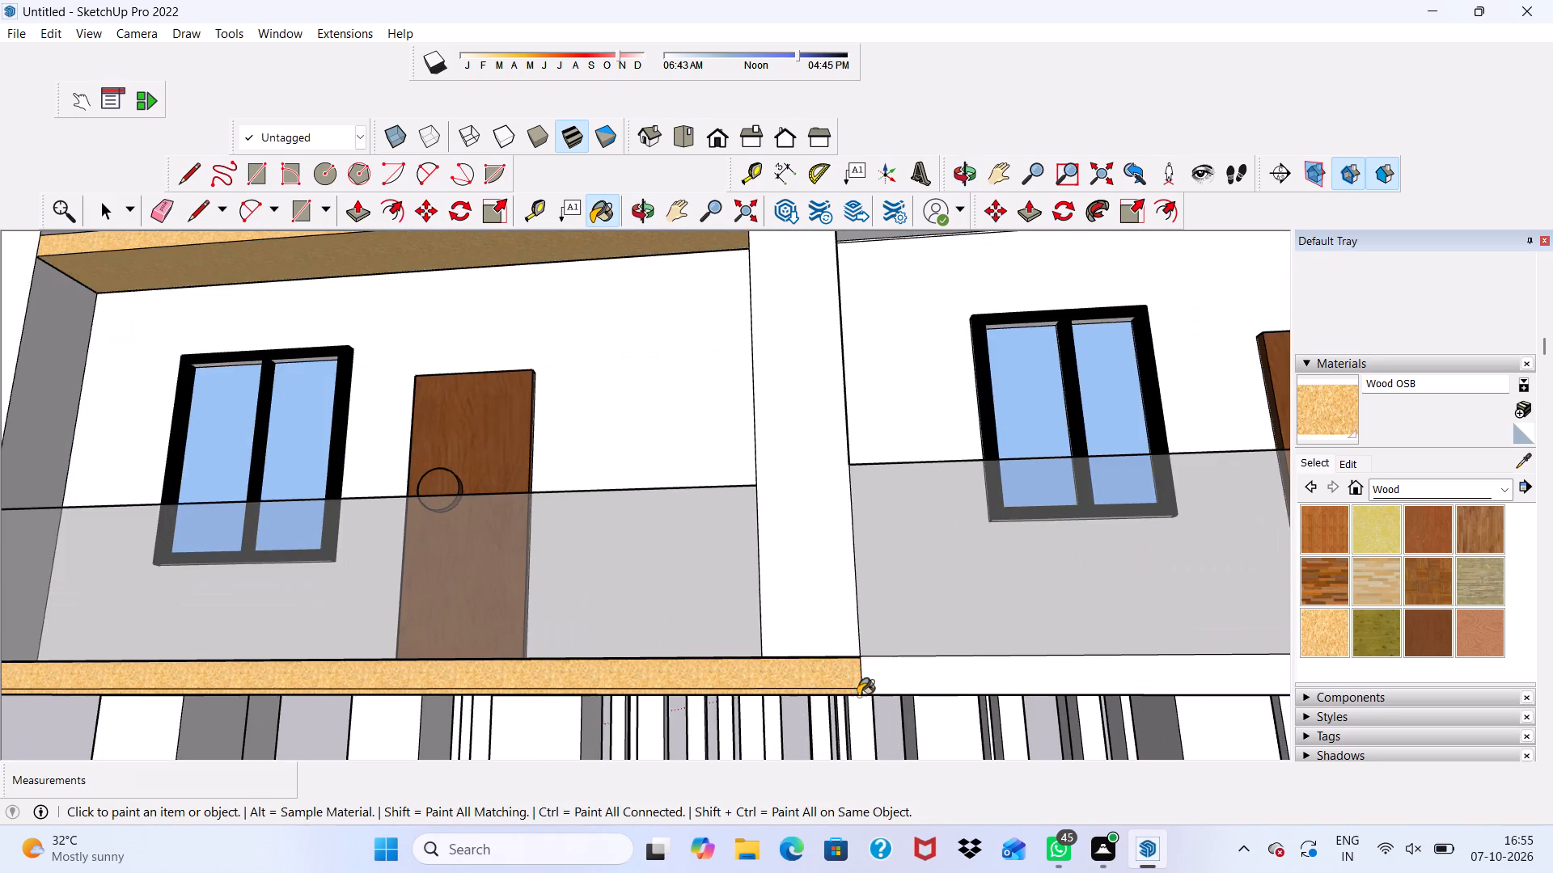
{"action": "left_click", "coordinate": [899, 679]}
{"action": "scroll", "coordinate": [899, 679], "scroll_direction": "down", "scroll_amount": 4}
{"action": "middle_click_drag", "start_coordinate": [899, 678], "coordinate": [882, 603]}
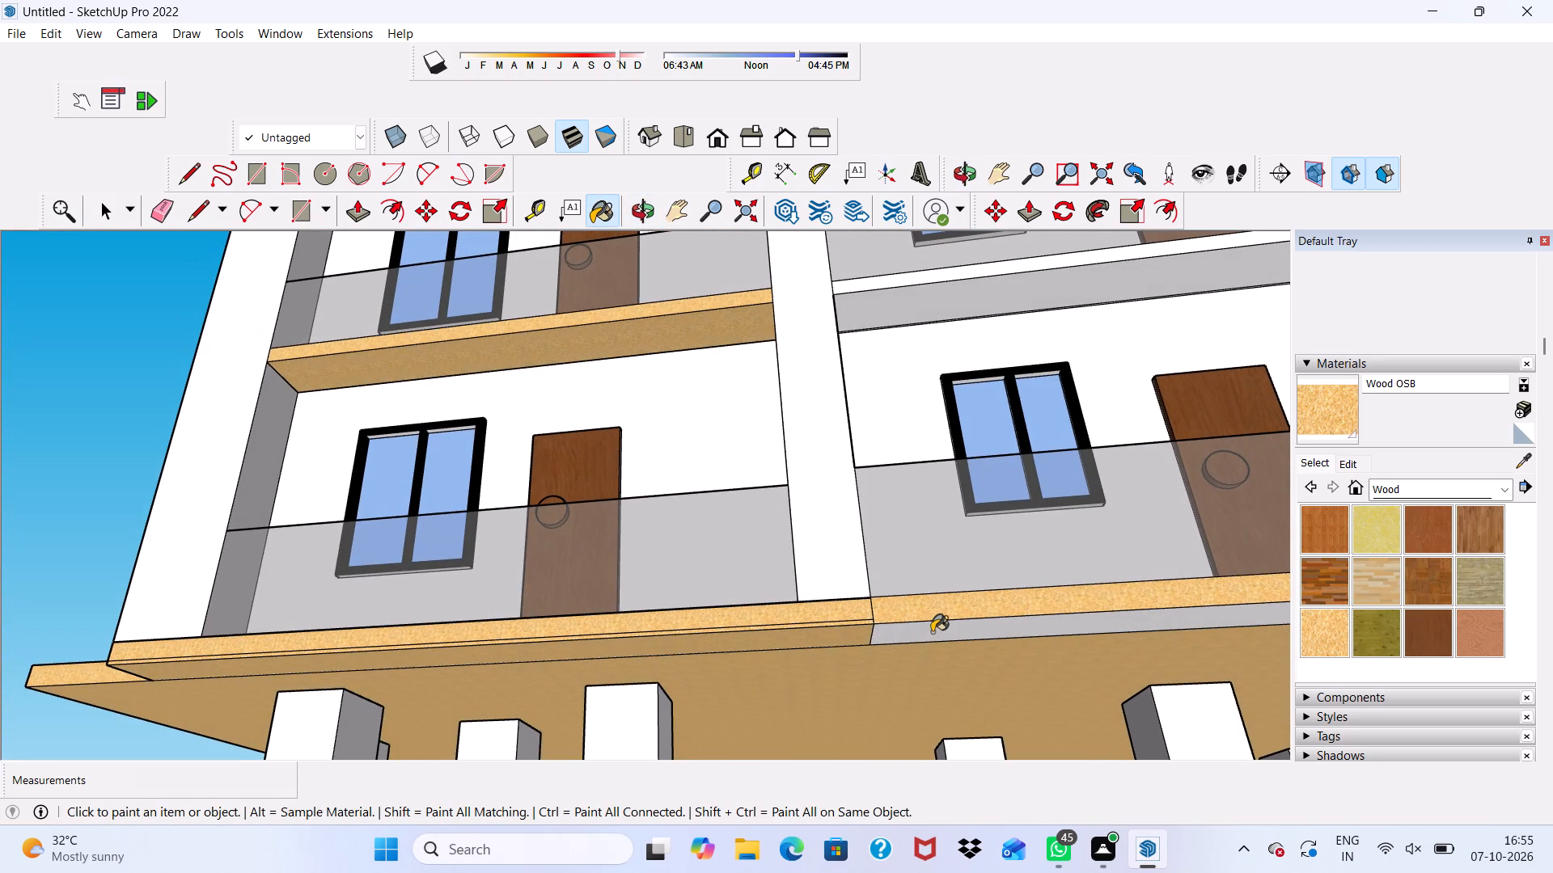
{"action": "left_click", "coordinate": [932, 632]}
Paint the front edges and undersides of the middle bay's second-lowest and second-highest balcony slabs with Wood OSB.
{"action": "scroll", "coordinate": [933, 632], "scroll_direction": "down", "scroll_amount": 5}
{"action": "scroll", "coordinate": [937, 481], "scroll_direction": "up", "scroll_amount": 2}
{"action": "left_click", "coordinate": [936, 369]}
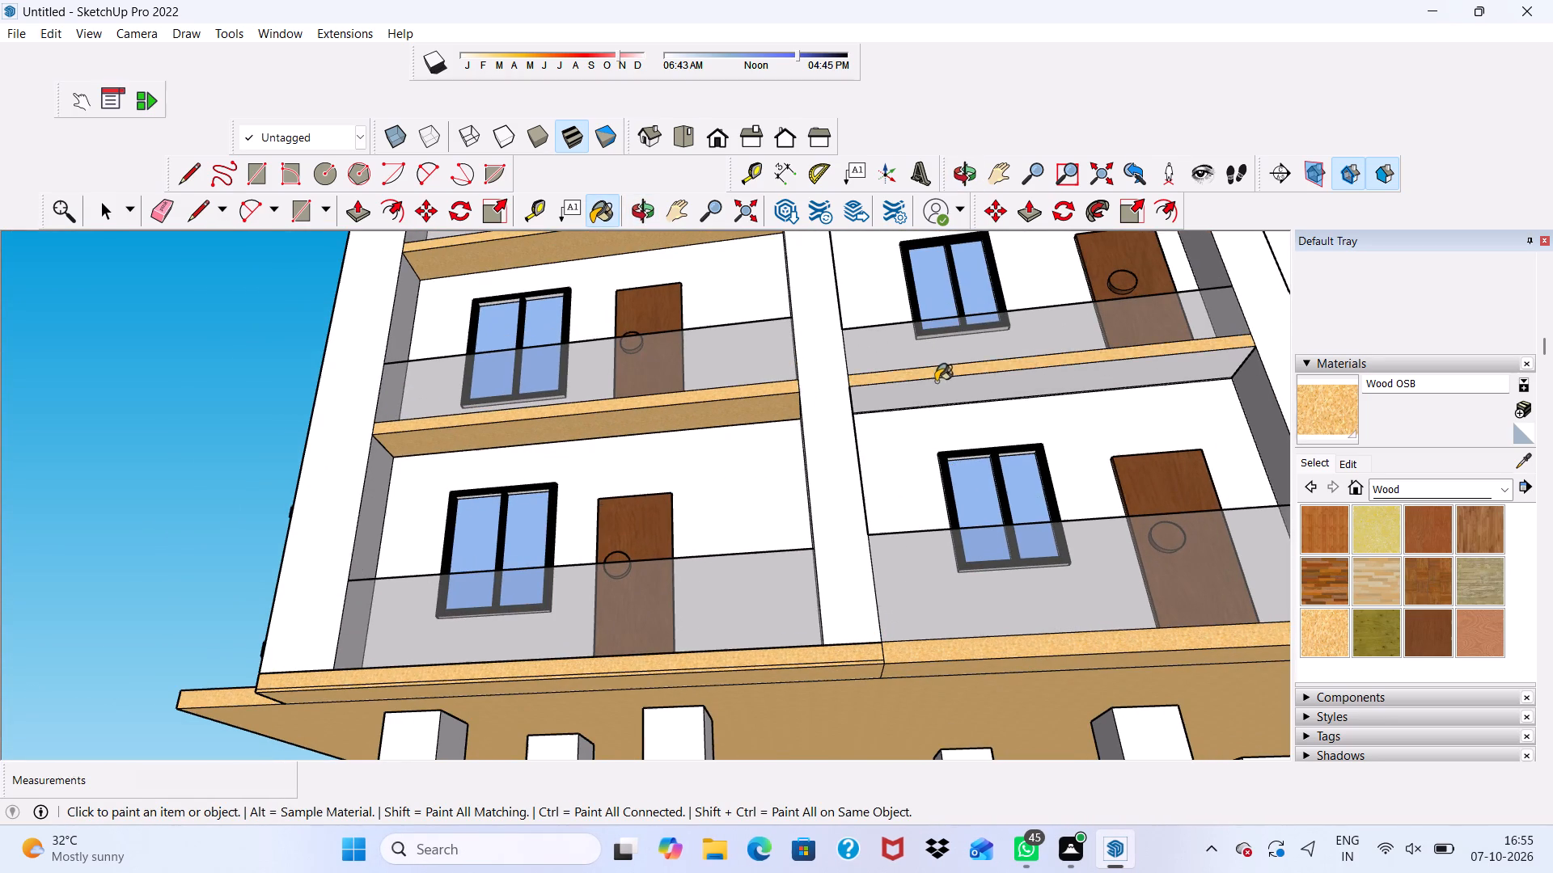
{"action": "left_click", "coordinate": [933, 391]}
{"action": "scroll", "coordinate": [933, 391], "scroll_direction": "down", "scroll_amount": 8}
{"action": "scroll", "coordinate": [912, 586], "scroll_direction": "up", "scroll_amount": 3}
{"action": "scroll", "coordinate": [905, 521], "scroll_direction": "down", "scroll_amount": 10}
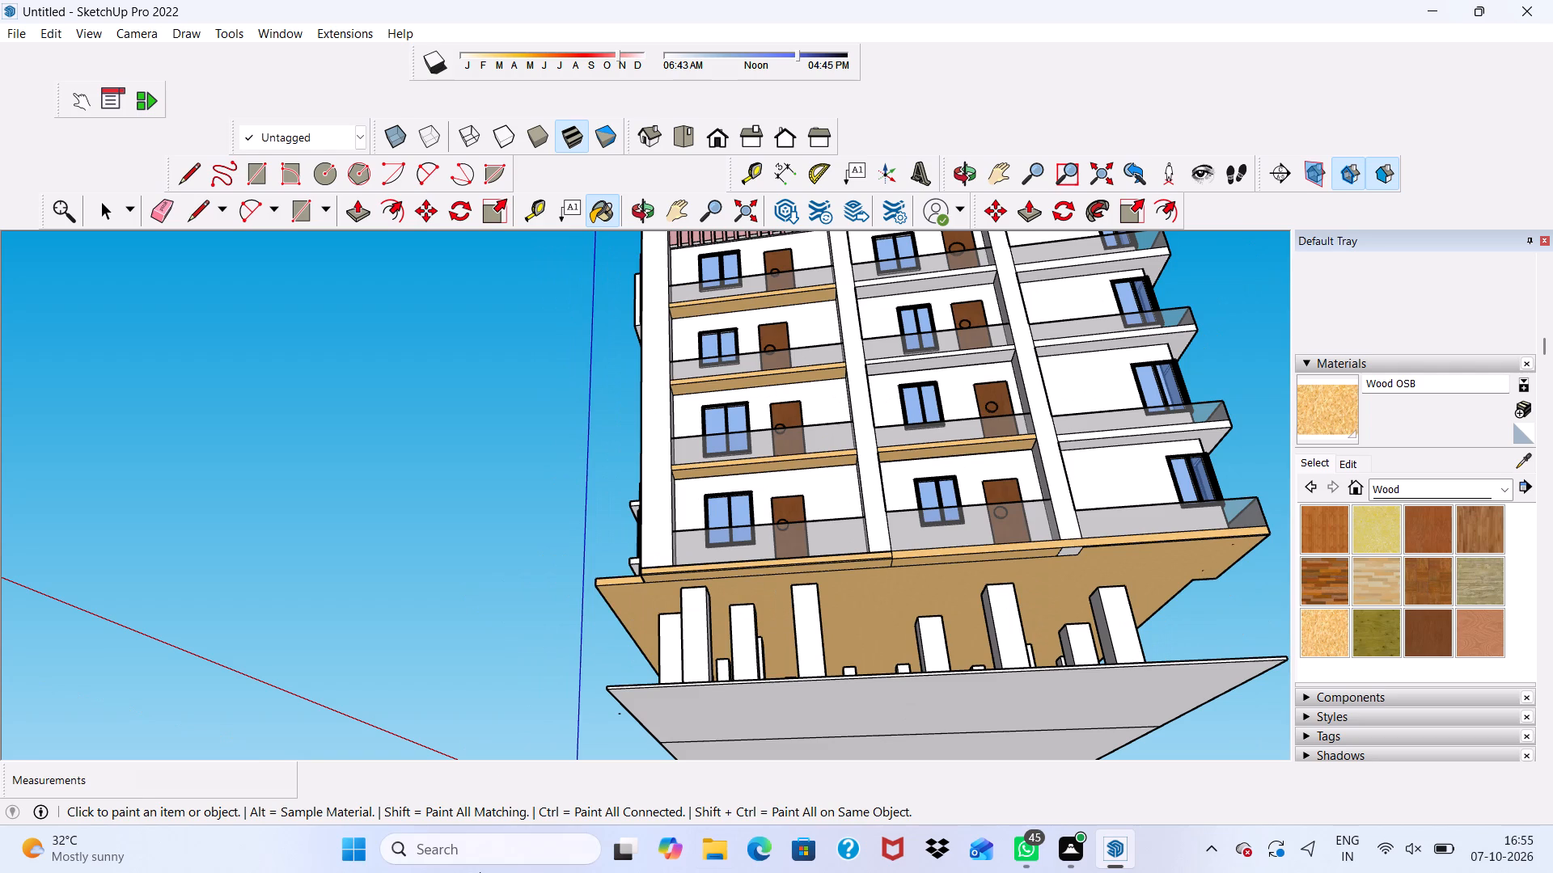
{"action": "scroll", "coordinate": [937, 334], "scroll_direction": "up", "scroll_amount": 9}
{"action": "left_click", "coordinate": [918, 372]}
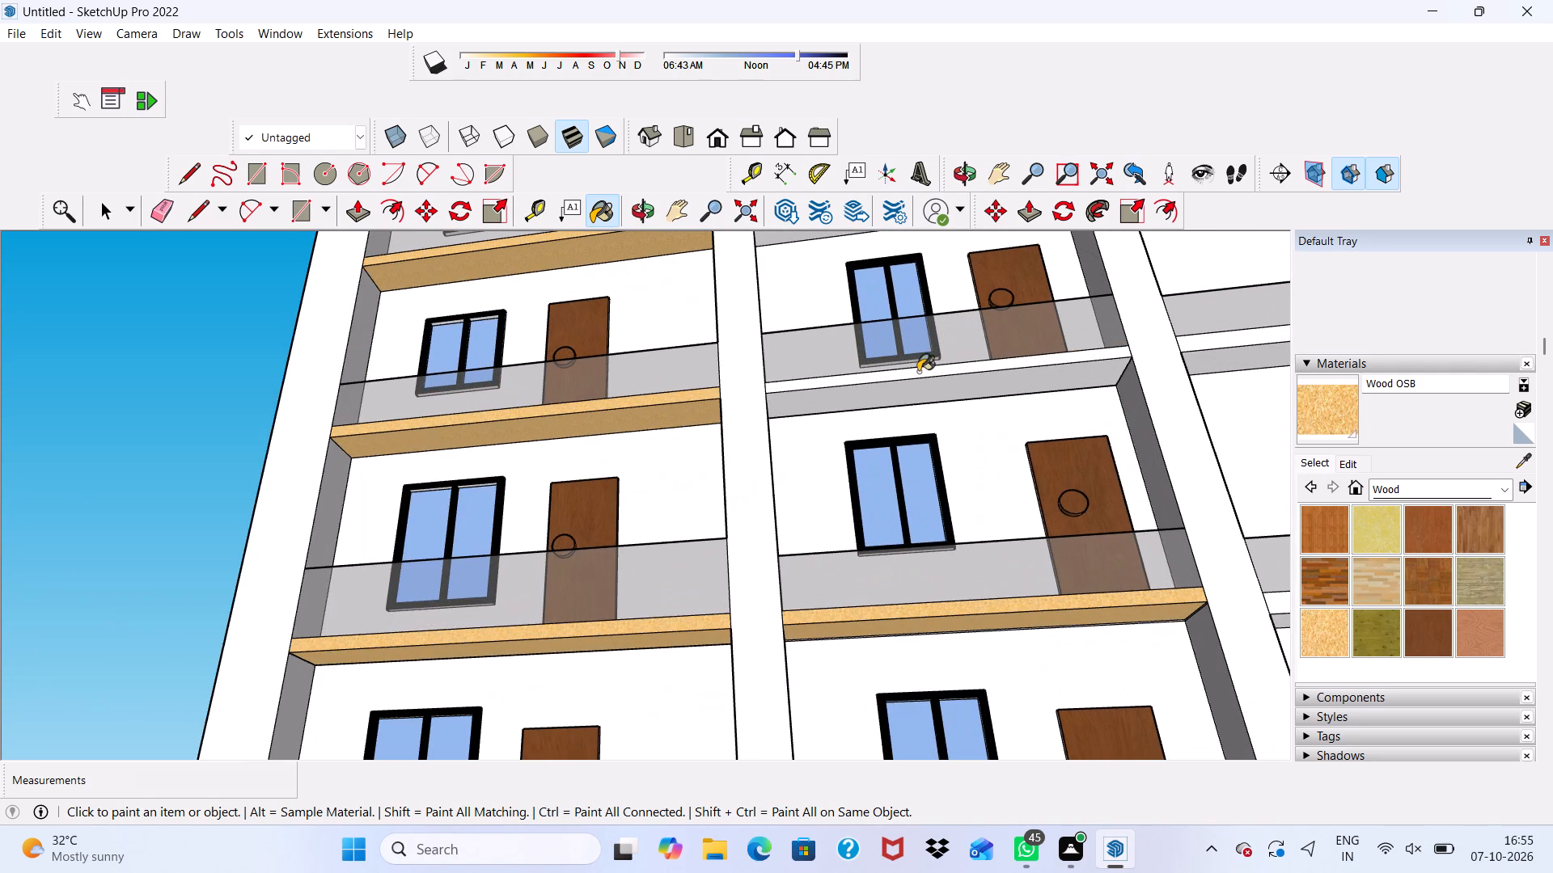
{"action": "left_click", "coordinate": [914, 390]}
{"action": "scroll", "coordinate": [914, 390], "scroll_direction": "down", "scroll_amount": 10}
{"action": "scroll", "coordinate": [895, 327], "scroll_direction": "up", "scroll_amount": 7}
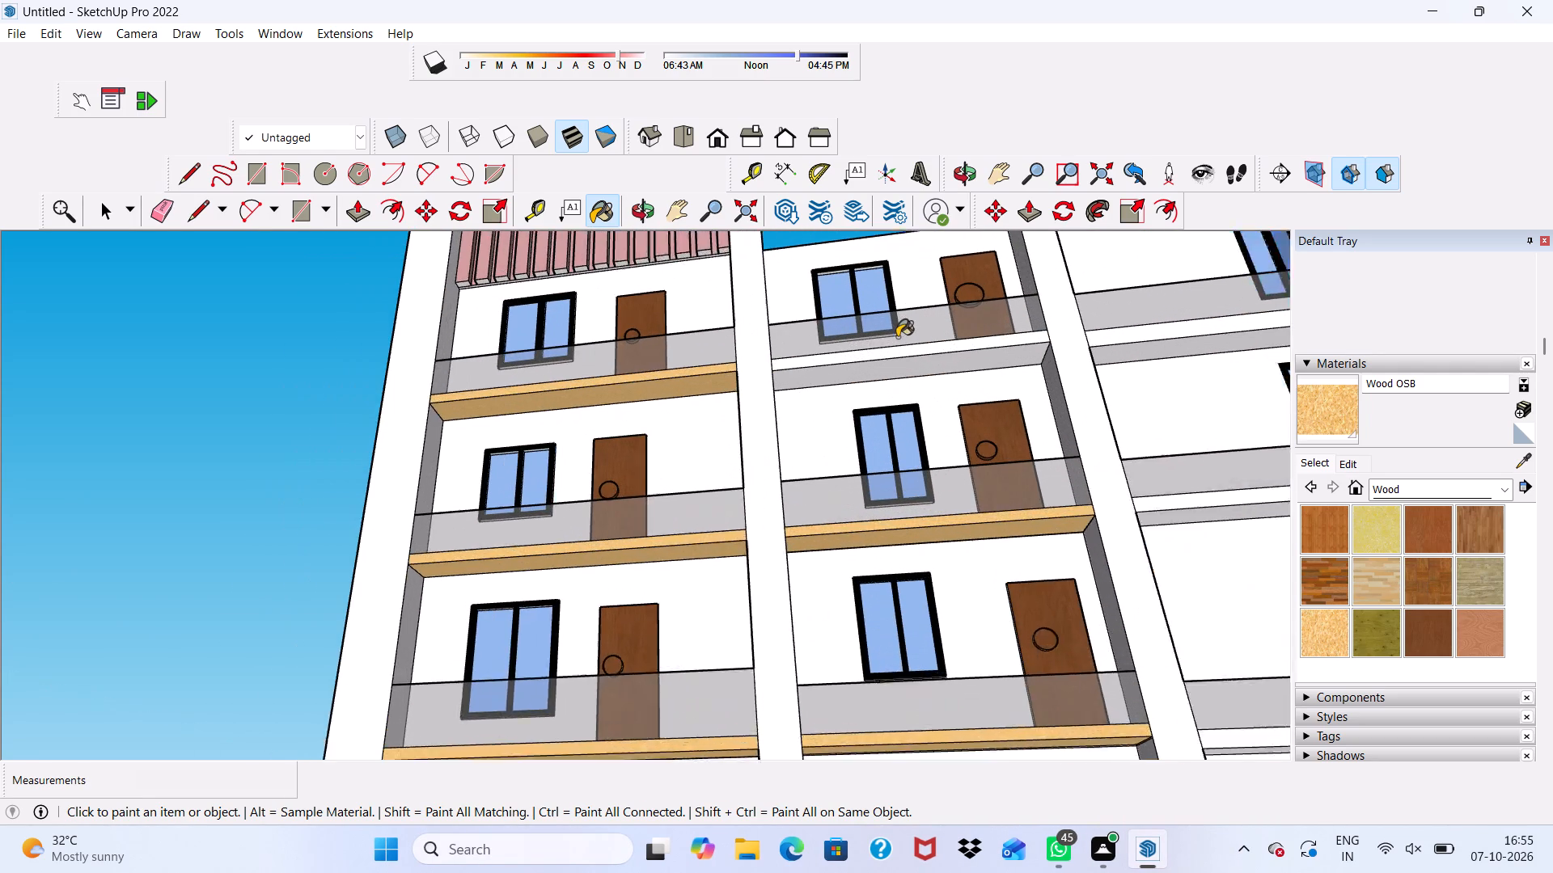
Paint the front edge and underside of the middle bay's highest balcony slab with Wood OSB.
{"action": "scroll", "coordinate": [897, 337], "scroll_direction": "up", "scroll_amount": 1}
{"action": "left_click", "coordinate": [895, 352]}
{"action": "left_click", "coordinate": [891, 366]}
{"action": "scroll", "coordinate": [886, 403], "scroll_direction": "down", "scroll_amount": 2}
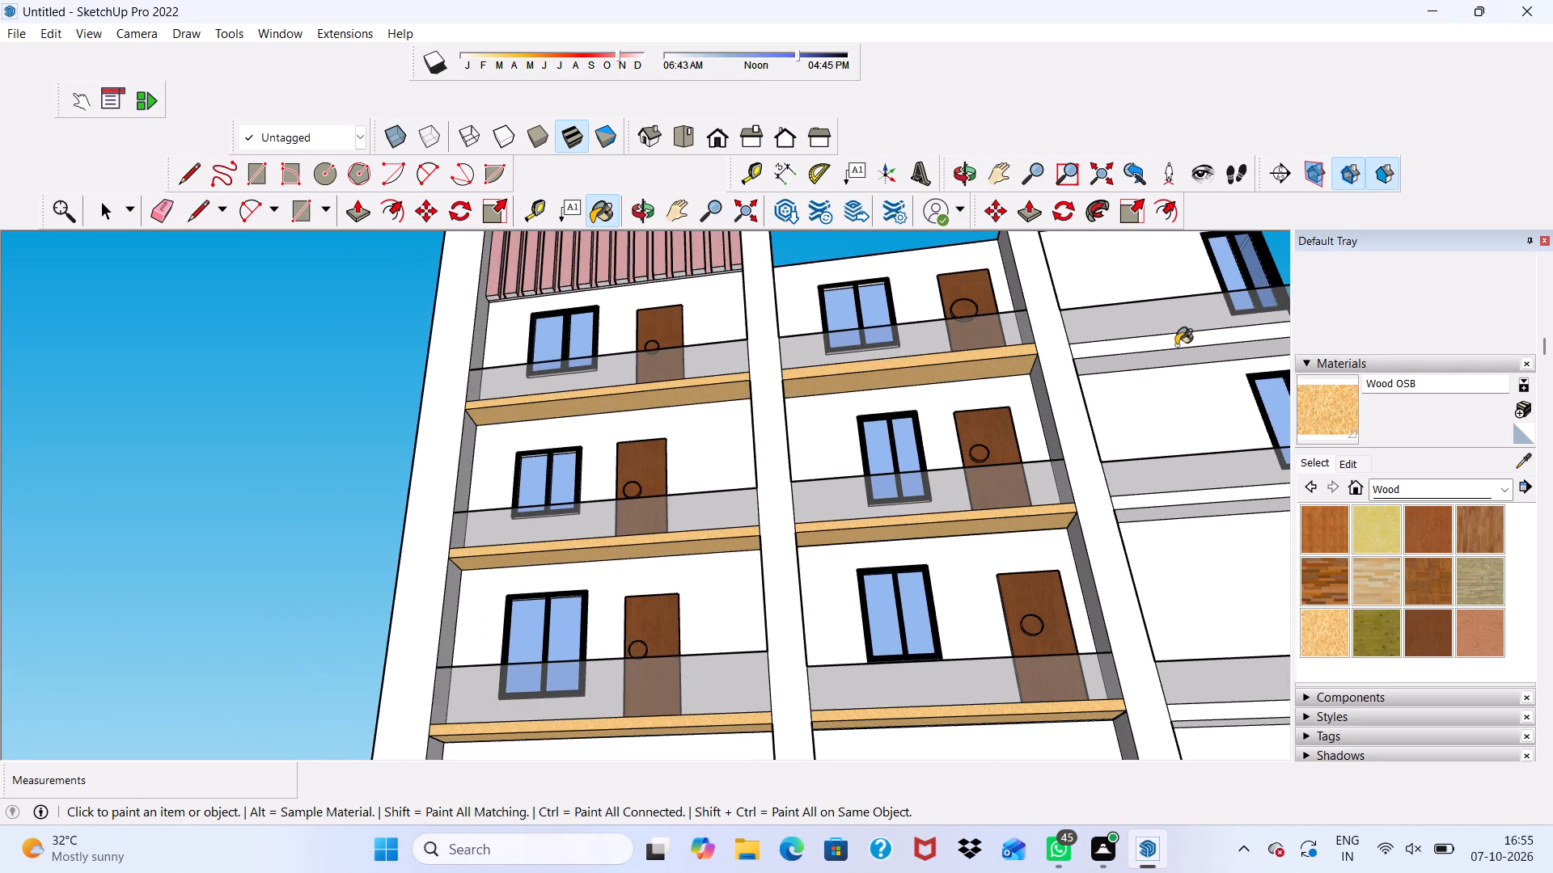
Paint the front edges and undersides of the corner bay's three upper balcony slabs with Wood OSB.
{"action": "scroll", "coordinate": [1126, 326], "scroll_direction": "down", "scroll_amount": 5}
{"action": "scroll", "coordinate": [1166, 361], "scroll_direction": "up", "scroll_amount": 5}
{"action": "left_click", "coordinate": [1164, 328]}
{"action": "left_click", "coordinate": [1164, 341]}
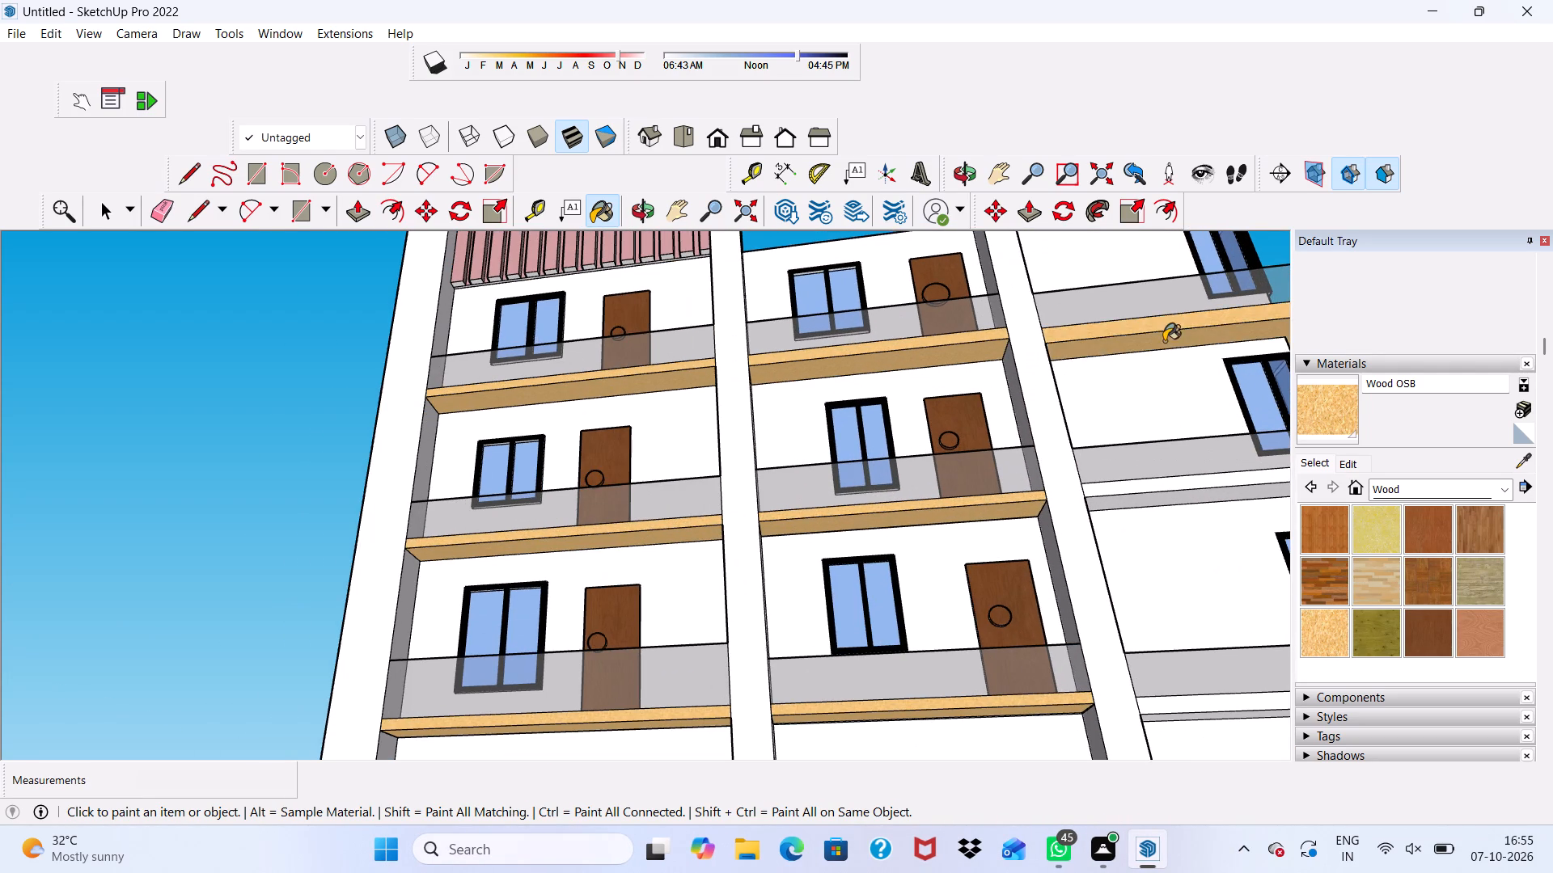
{"action": "left_click", "coordinate": [1178, 478]}
{"action": "left_click", "coordinate": [1180, 496]}
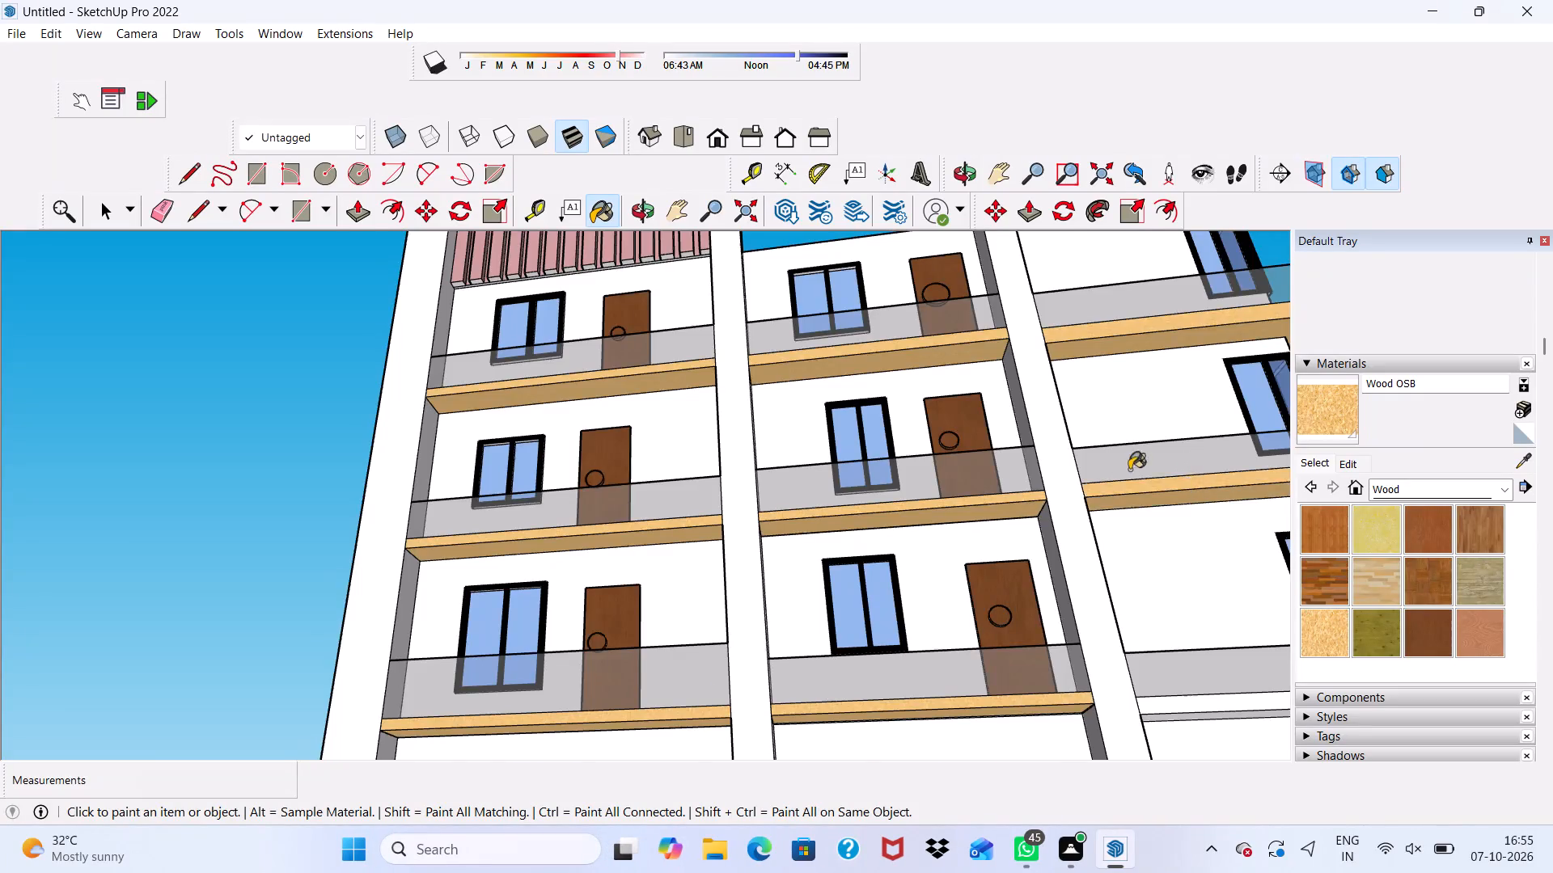
{"action": "scroll", "coordinate": [1121, 469], "scroll_direction": "down", "scroll_amount": 9}
{"action": "scroll", "coordinate": [1197, 586], "scroll_direction": "up", "scroll_amount": 4}
{"action": "left_click", "coordinate": [1187, 560]}
{"action": "left_click", "coordinate": [1187, 571]}
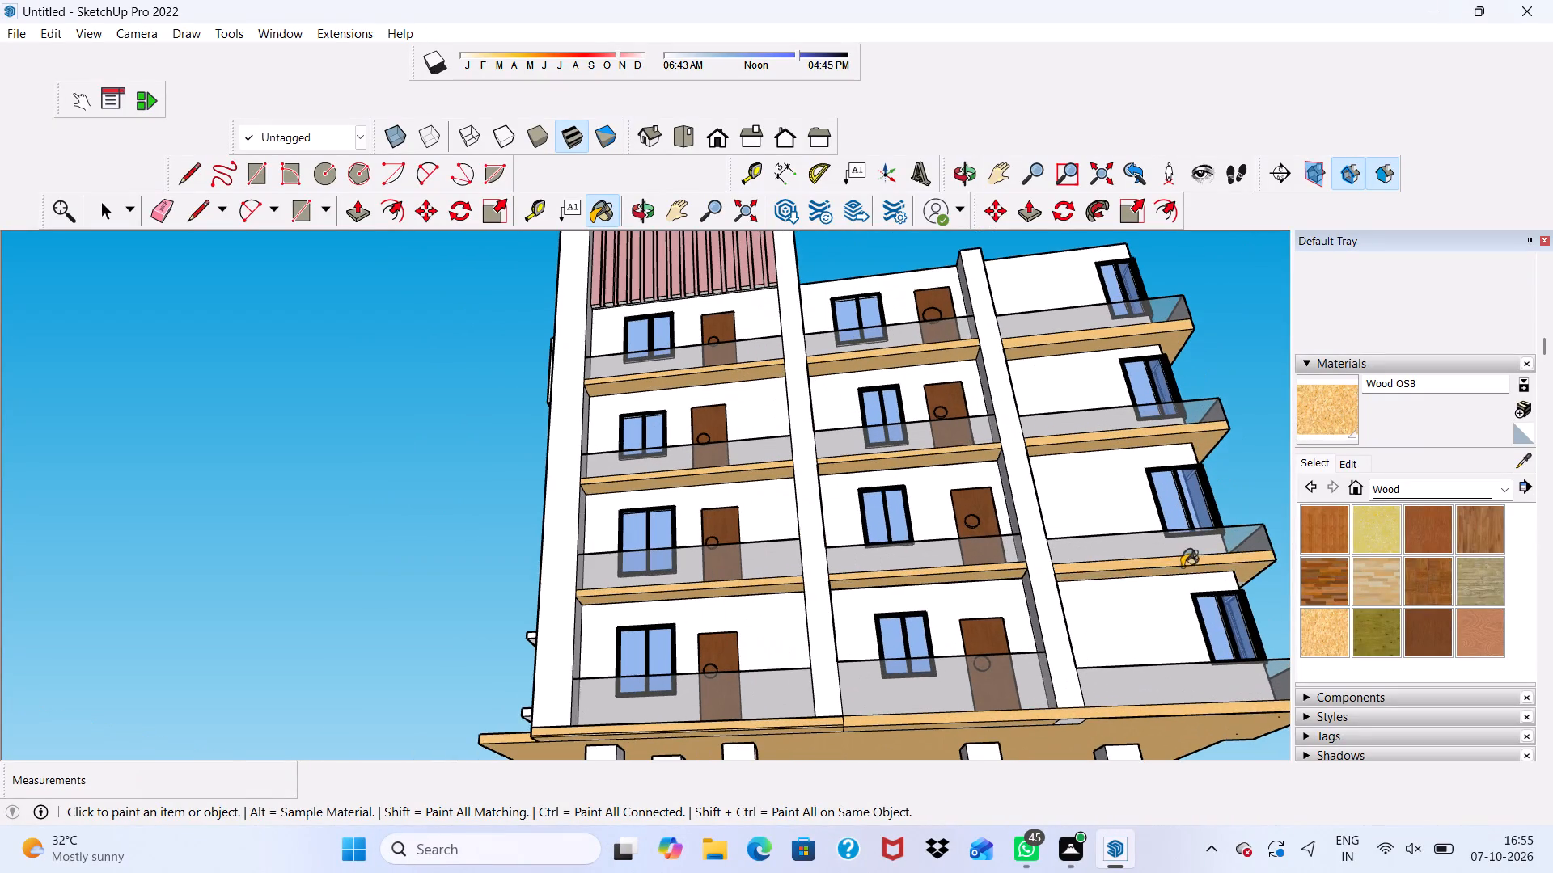
Paint the end faces of the corner bay's three upper balcony slabs, around the building corner, with Wood OSB.
{"action": "scroll", "coordinate": [1180, 566], "scroll_direction": "down", "scroll_amount": 3}
{"action": "middle_click_drag", "start_coordinate": [1188, 571], "coordinate": [808, 643]}
{"action": "scroll", "coordinate": [805, 643], "scroll_direction": "up", "scroll_amount": 3}
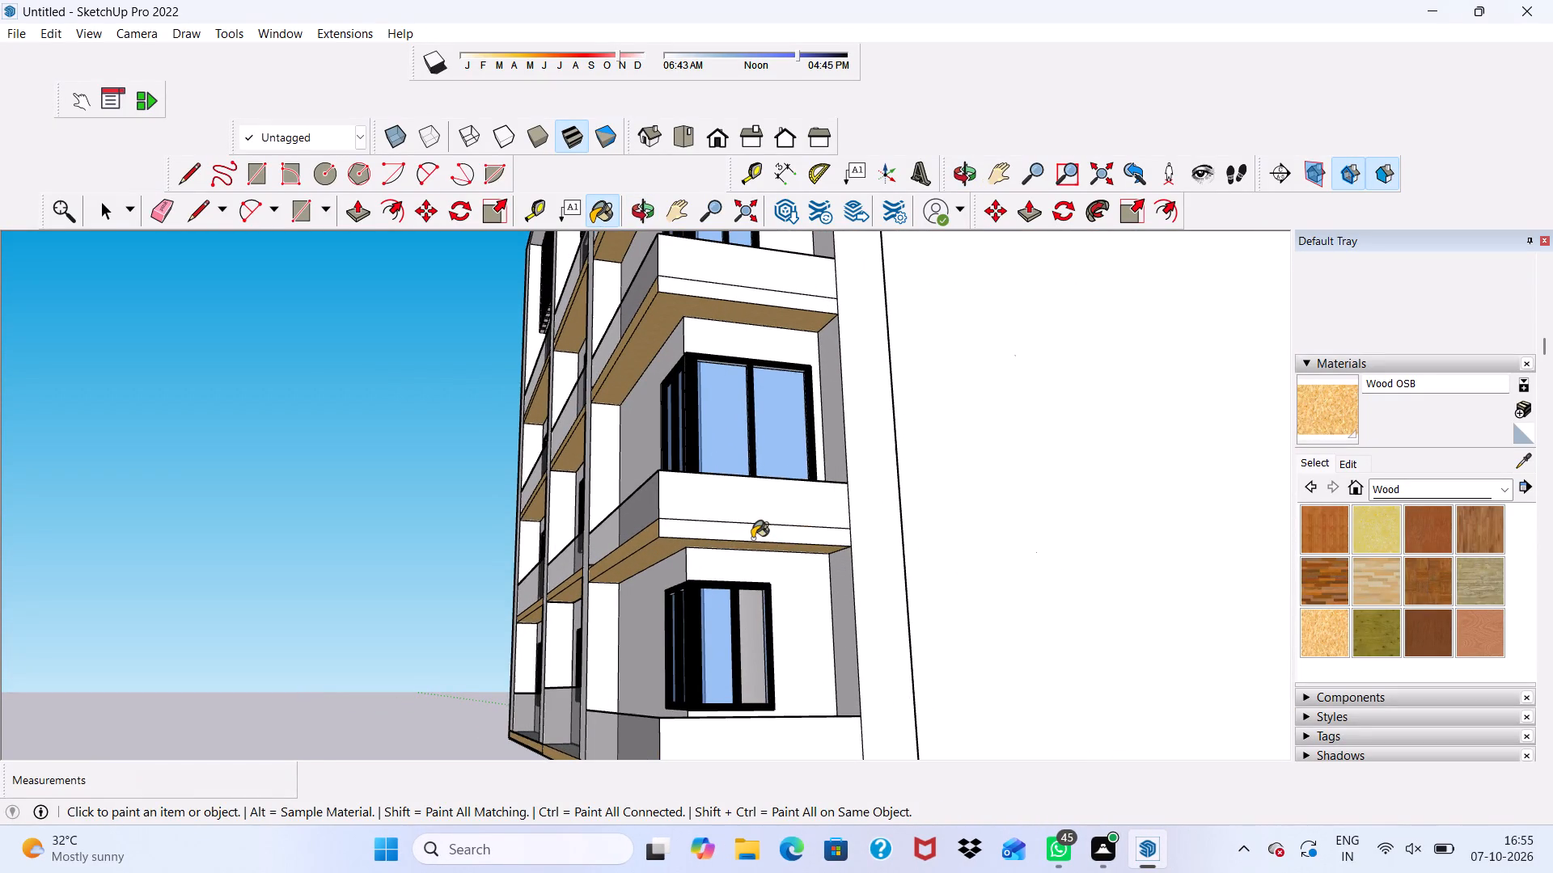
{"action": "left_click", "coordinate": [752, 538]}
{"action": "left_click", "coordinate": [730, 286]}
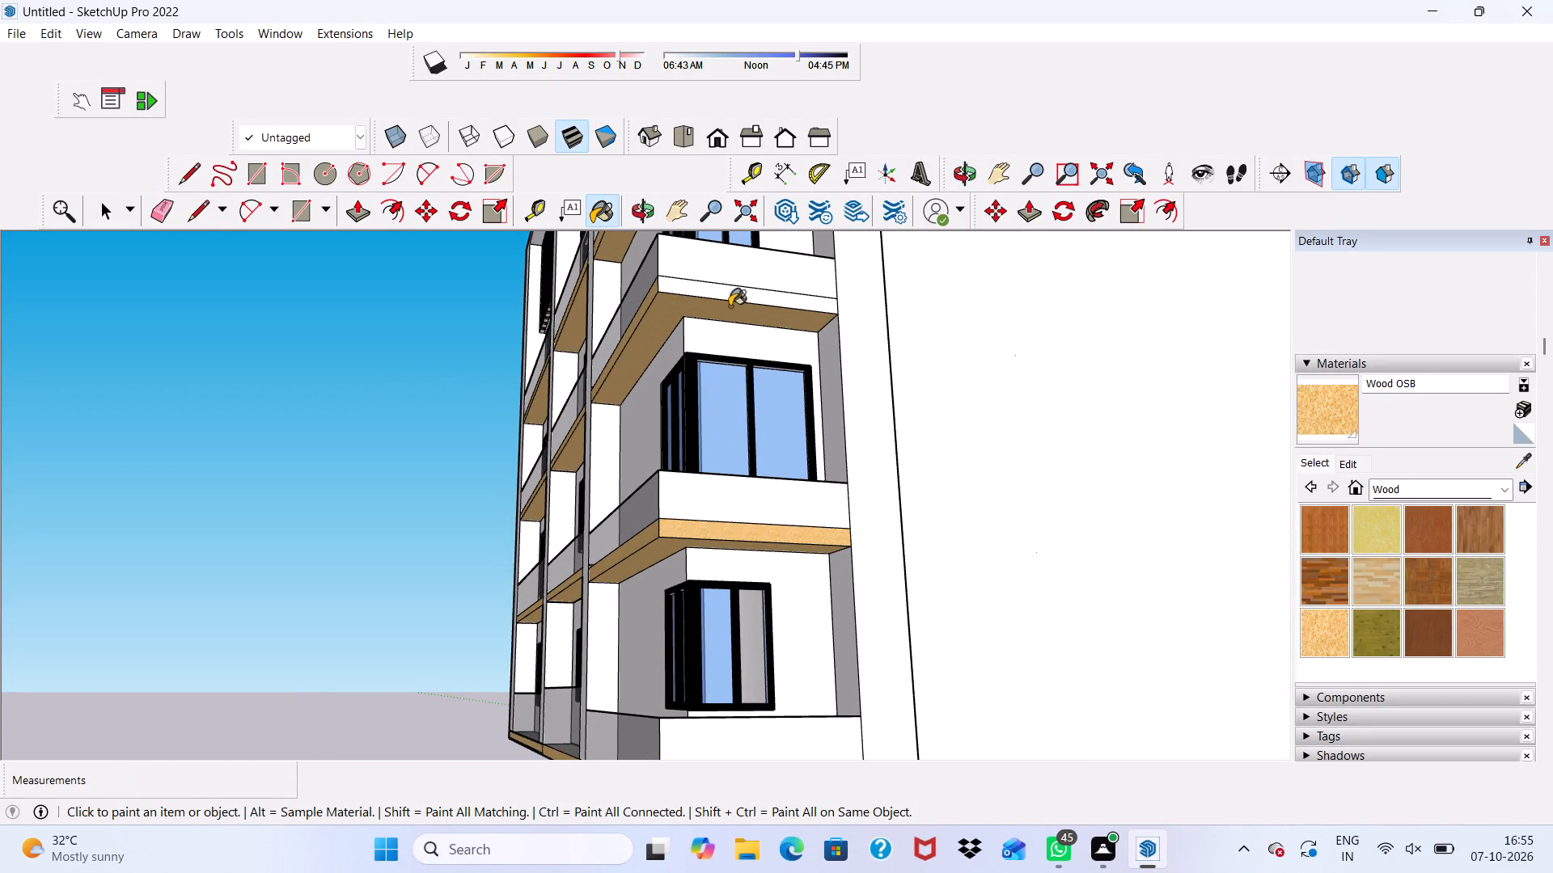
{"action": "left_click", "coordinate": [725, 297]}
{"action": "scroll", "coordinate": [725, 297], "scroll_direction": "down", "scroll_amount": 6}
{"action": "middle_click_drag", "start_coordinate": [772, 349], "coordinate": [819, 485]}
{"action": "scroll", "coordinate": [819, 485], "scroll_direction": "down", "scroll_amount": 1}
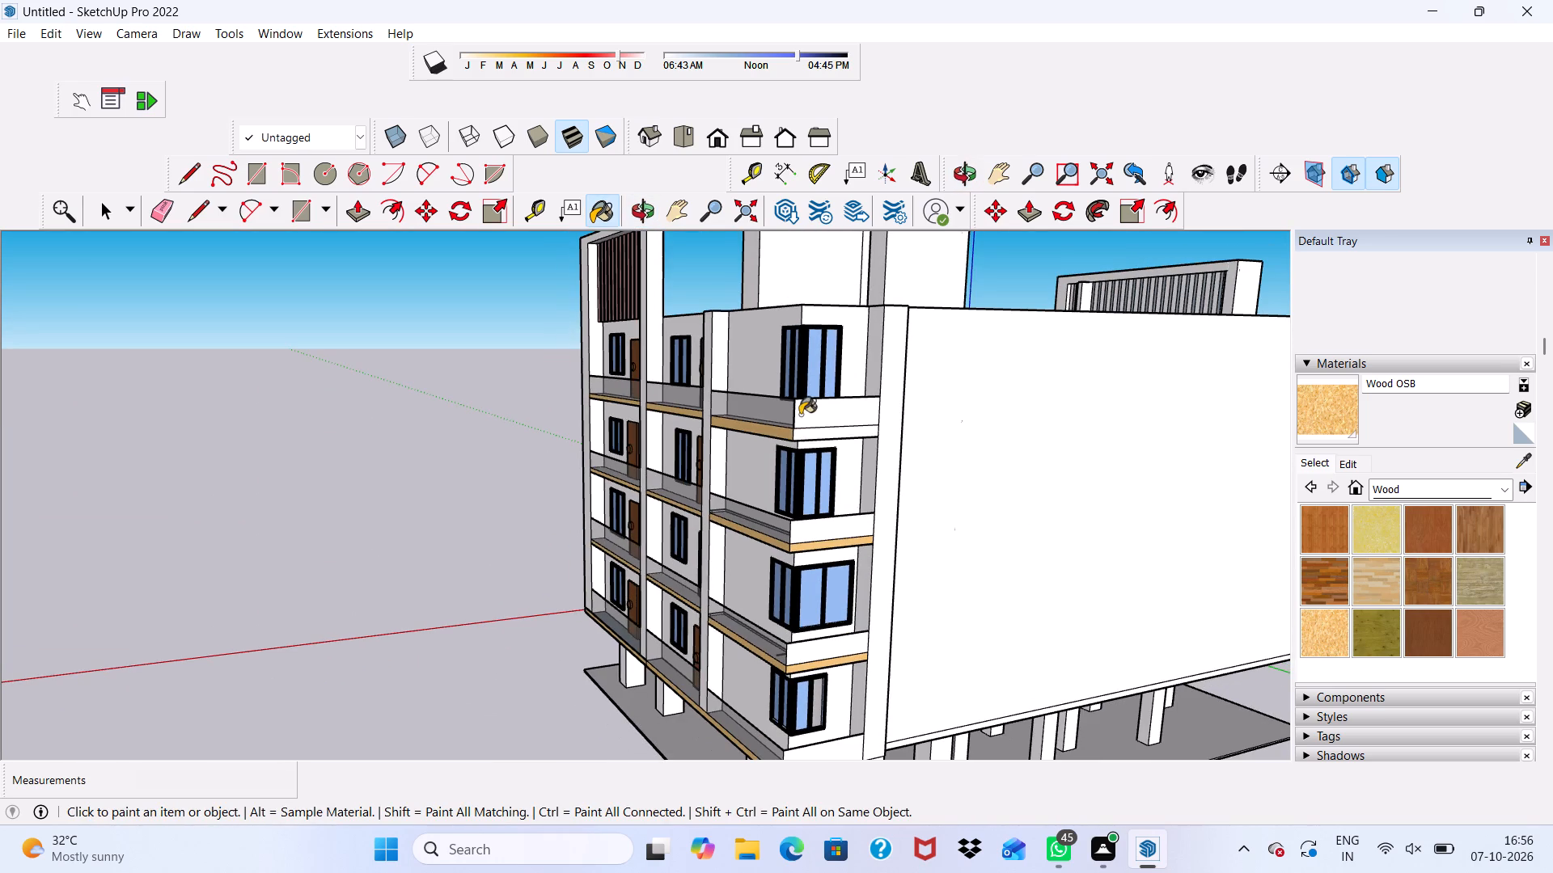
{"action": "left_click", "coordinate": [811, 432]}
Paint the end railings of the corner bay's four balconies with Translucent Glass Gray from Glass and Mirrors.
{"action": "scroll", "coordinate": [907, 442], "scroll_direction": "up", "scroll_amount": 1}
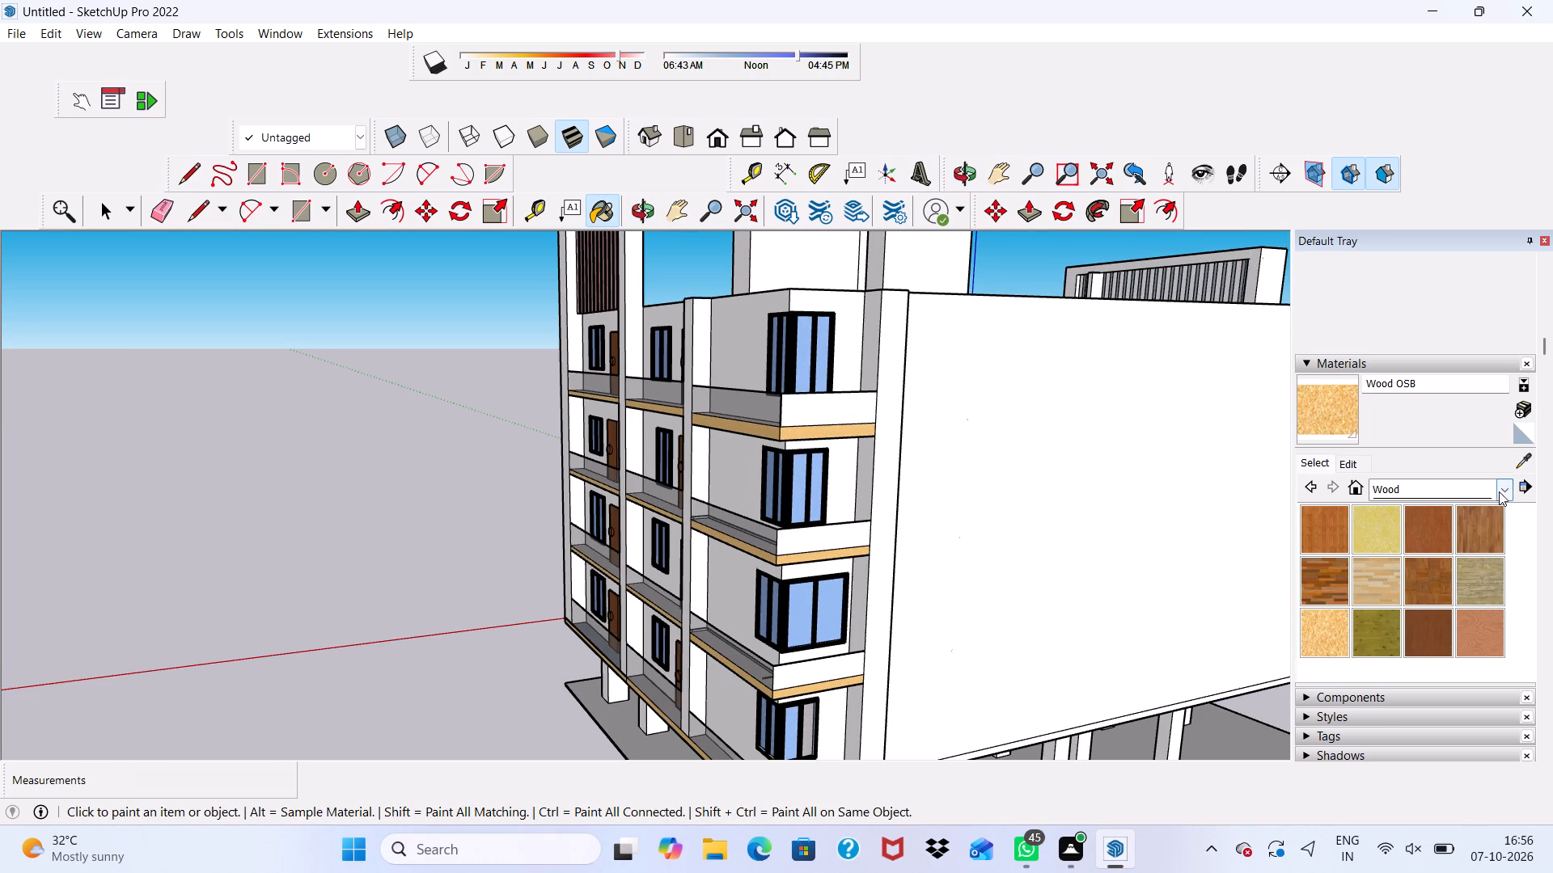
{"action": "left_click", "coordinate": [1500, 491]}
{"action": "left_click", "coordinate": [1459, 588]}
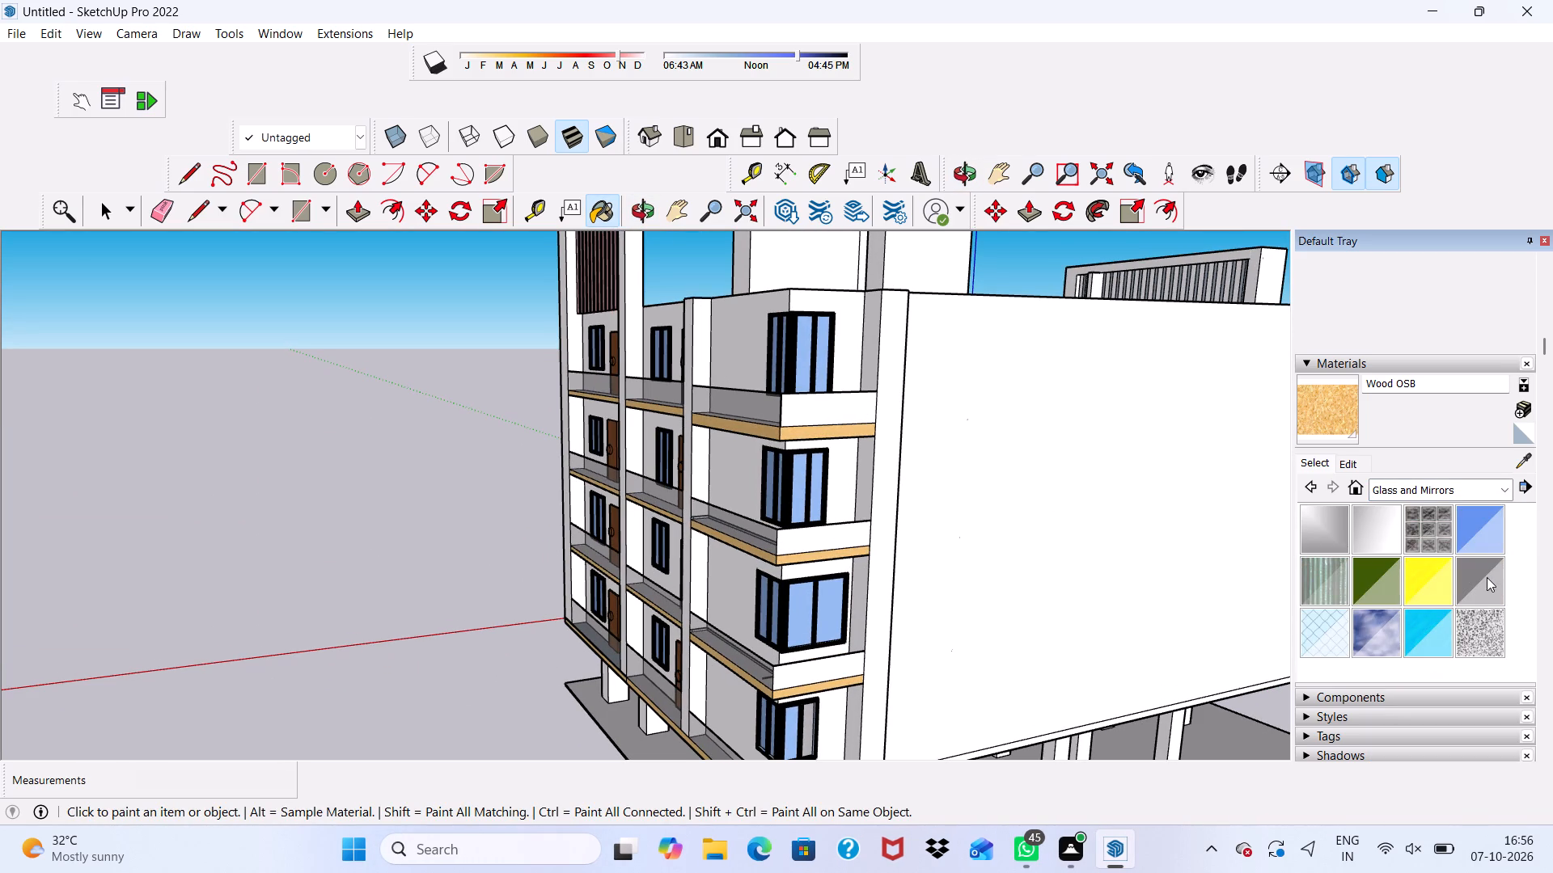
{"action": "left_click", "coordinate": [1487, 580]}
{"action": "left_click", "coordinate": [836, 407]}
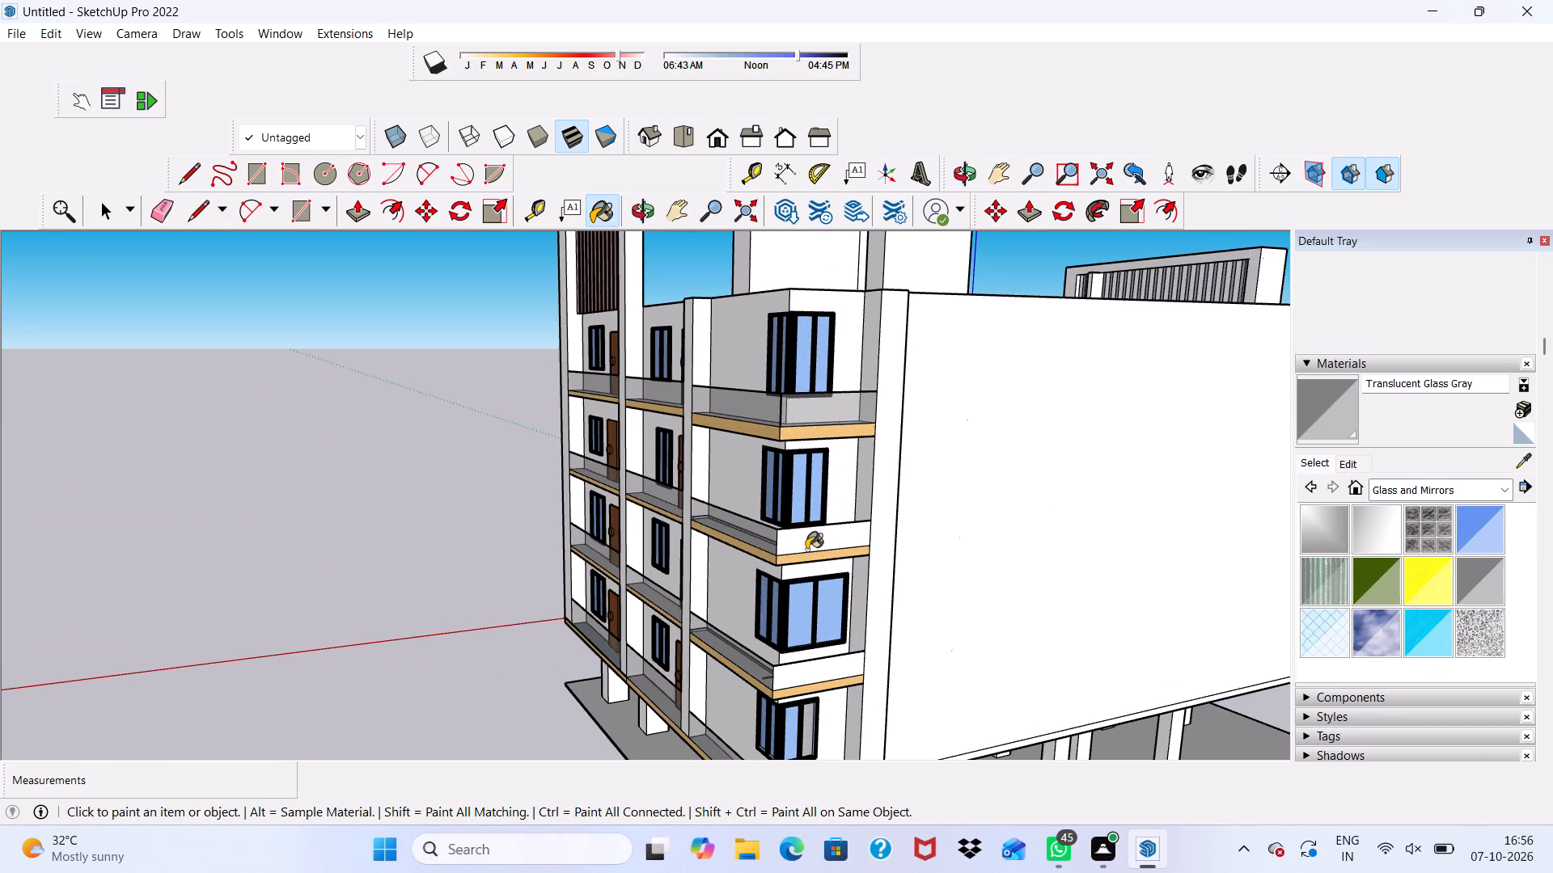
{"action": "left_click", "coordinate": [806, 548]}
{"action": "left_click", "coordinate": [819, 673]}
{"action": "scroll", "coordinate": [821, 593], "scroll_direction": "down", "scroll_amount": 3}
{"action": "scroll", "coordinate": [863, 701], "scroll_direction": "up", "scroll_amount": 4}
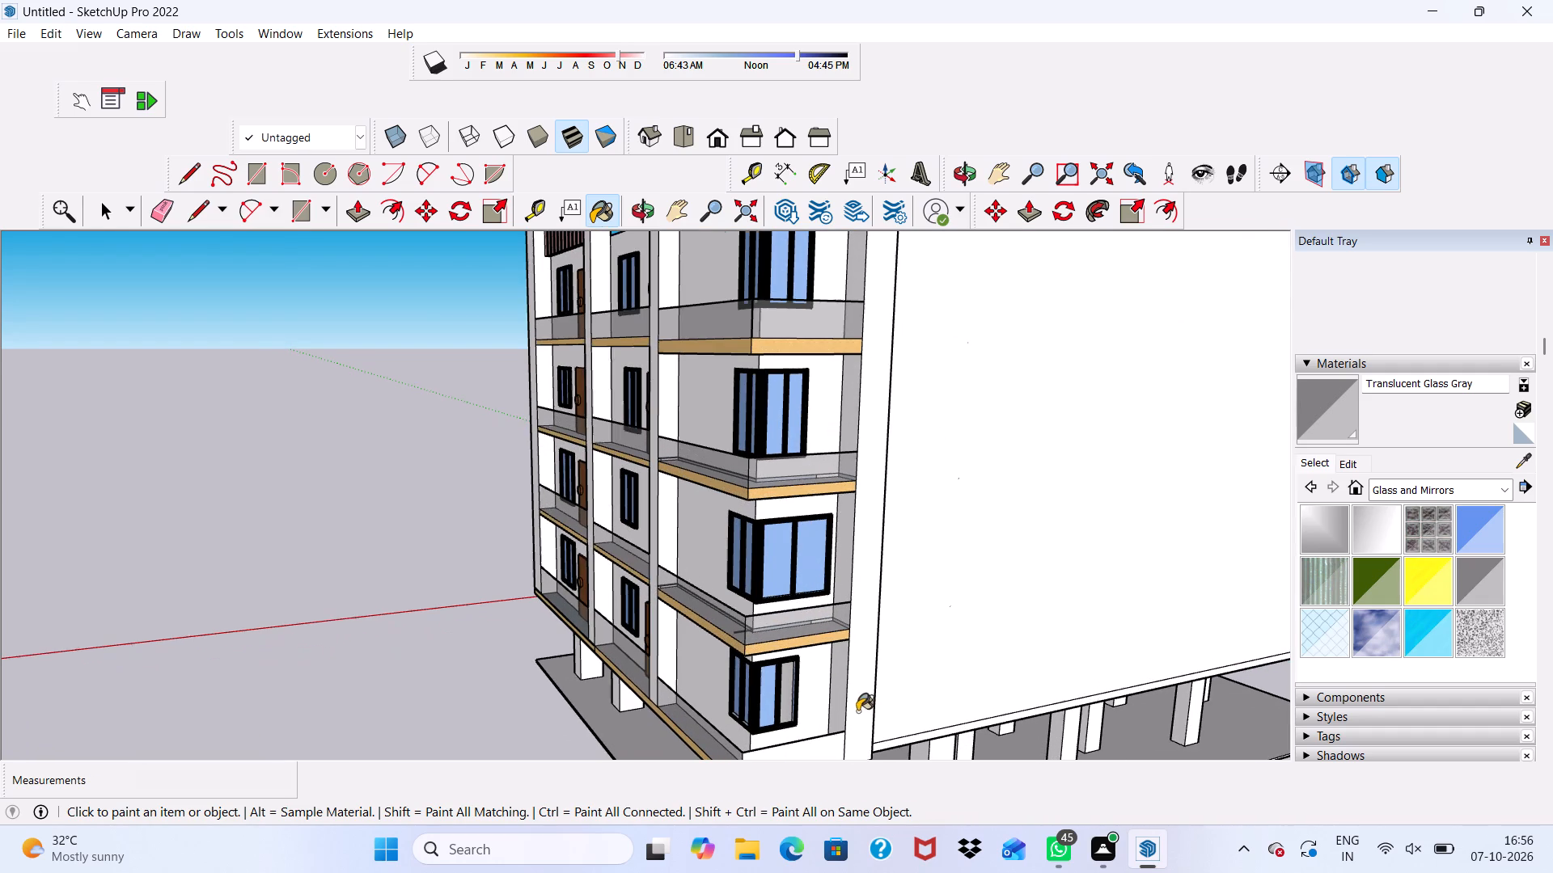
{"action": "left_click", "coordinate": [809, 742]}
Paint the remaining white railing panels of the four balconies around the corner-window block with Translucent Glass Gray.
{"action": "scroll", "coordinate": [857, 603], "scroll_direction": "down", "scroll_amount": 7}
{"action": "middle_click_drag", "start_coordinate": [660, 563], "coordinate": [796, 550]}
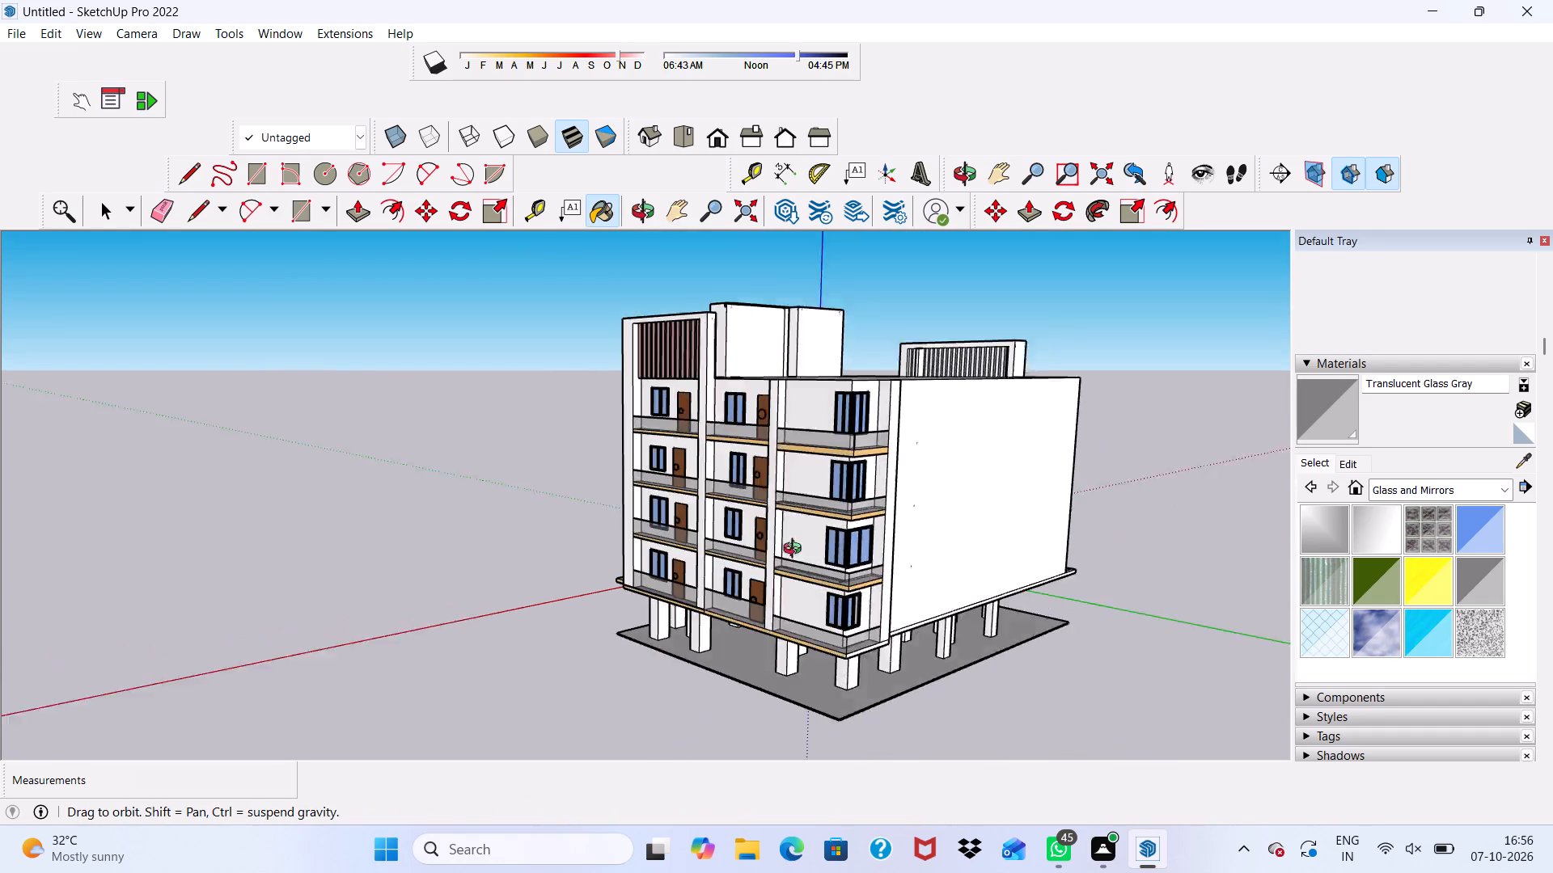
{"action": "middle_click_drag", "start_coordinate": [796, 550], "coordinate": [1136, 580]}
{"action": "middle_click_drag", "start_coordinate": [609, 474], "coordinate": [1018, 509]}
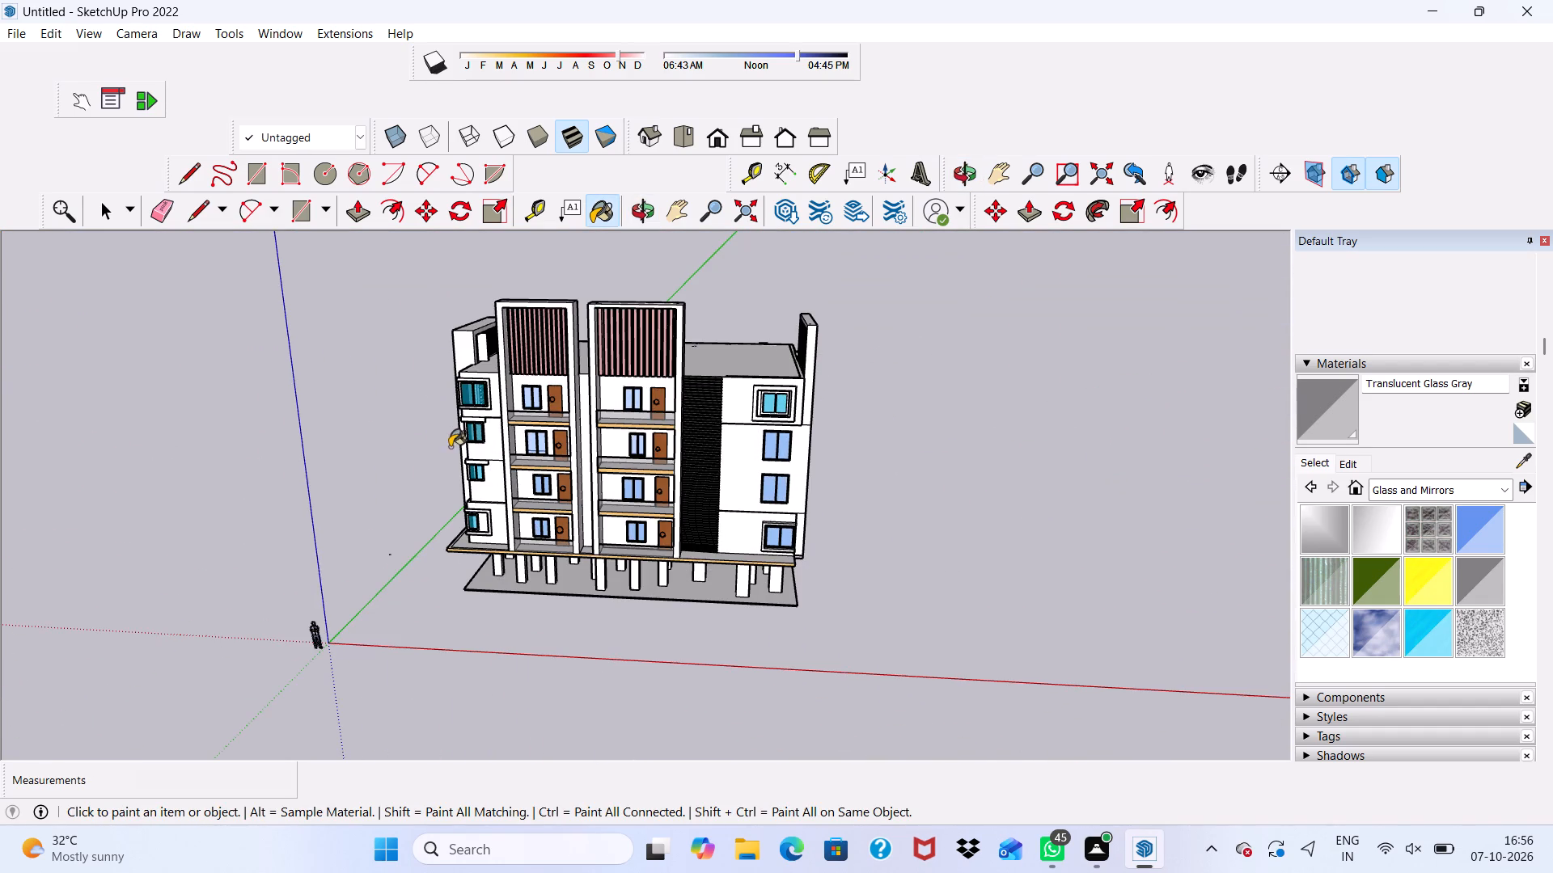
{"action": "middle_click_drag", "start_coordinate": [451, 447], "coordinate": [928, 404]}
{"action": "scroll", "coordinate": [366, 494], "scroll_direction": "up", "scroll_amount": 4}
{"action": "scroll", "coordinate": [506, 481], "scroll_direction": "up", "scroll_amount": 3}
{"action": "middle_click_drag", "start_coordinate": [698, 472], "coordinate": [480, 420]}
{"action": "scroll", "coordinate": [413, 399], "scroll_direction": "up", "scroll_amount": 3}
{"action": "left_click", "coordinate": [435, 390]}
{"action": "left_click", "coordinate": [434, 253]}
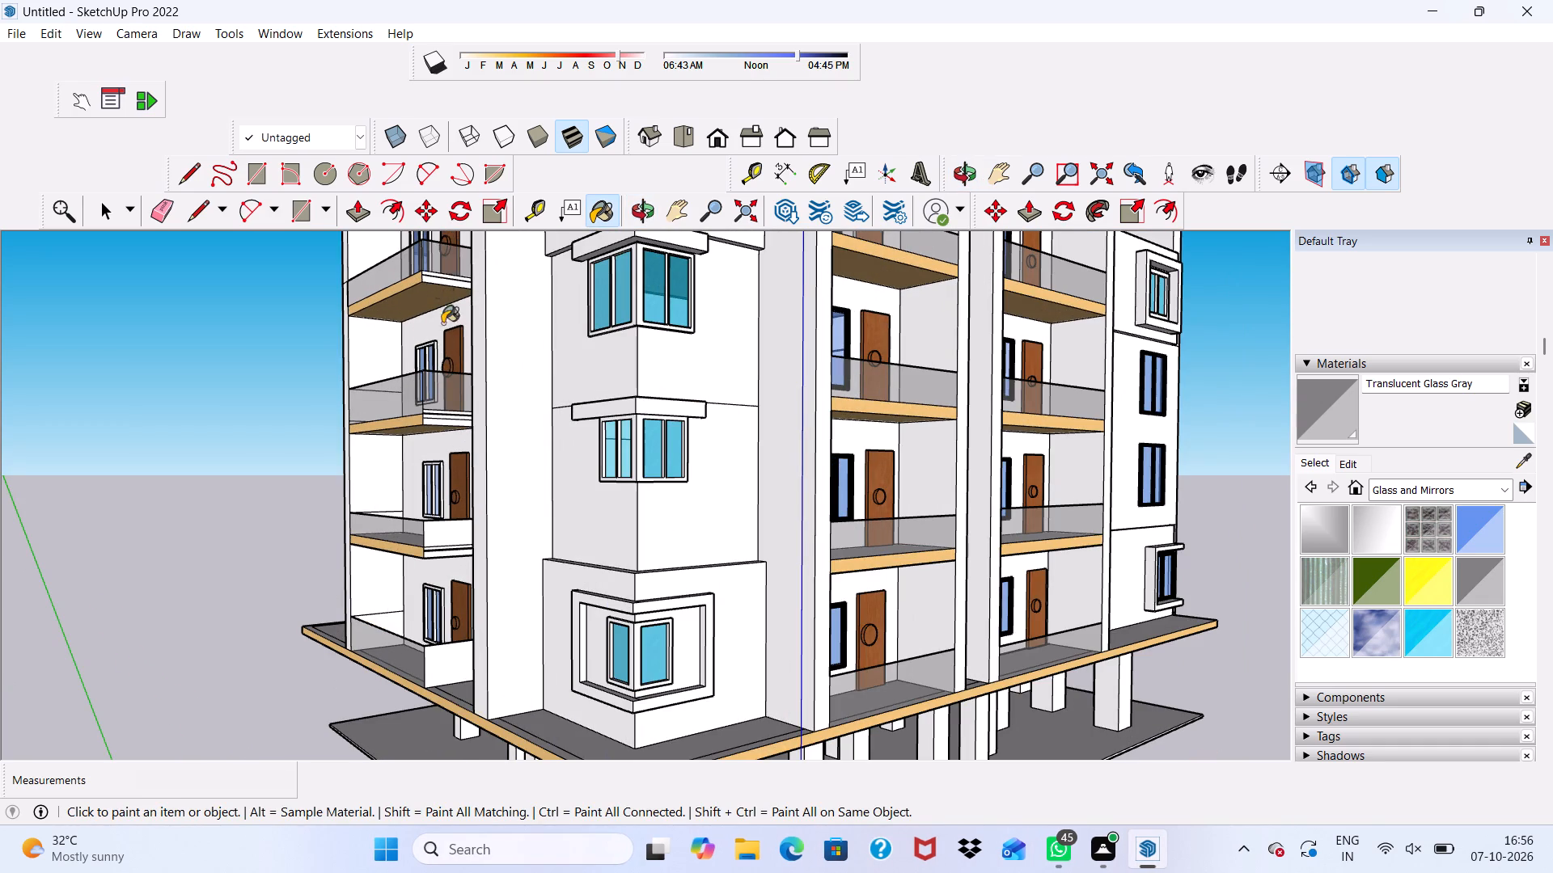
{"action": "scroll", "coordinate": [451, 479], "scroll_direction": "up", "scroll_amount": 3}
{"action": "left_click", "coordinate": [448, 539]}
{"action": "left_click", "coordinate": [450, 730]}
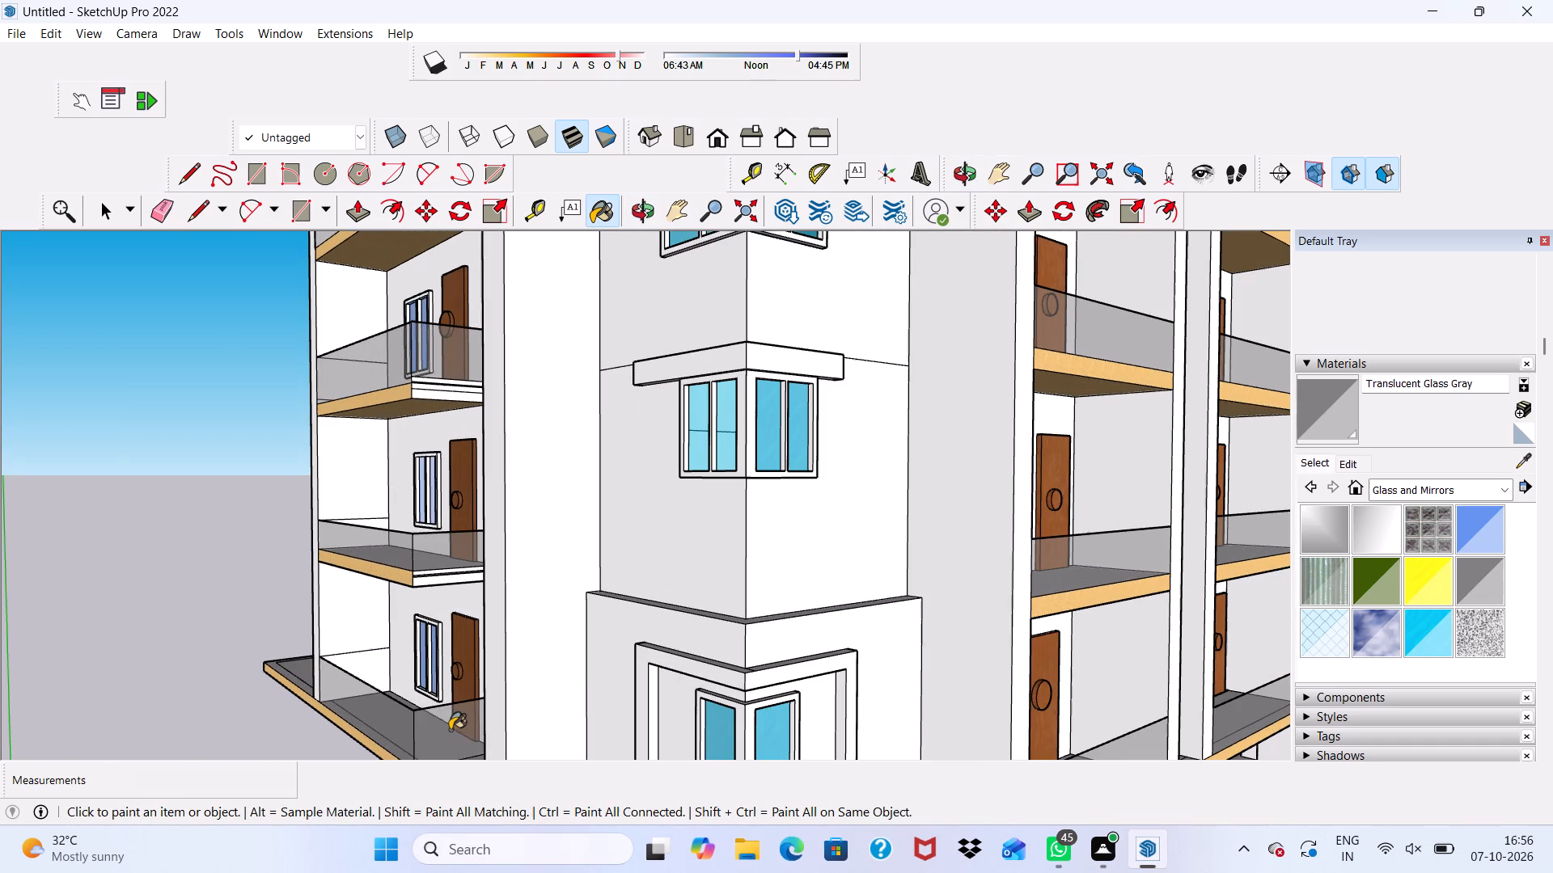
{"action": "scroll", "coordinate": [450, 730], "scroll_direction": "down", "scroll_amount": 6}
{"action": "key", "text": "space"}
Paint the front and outer side facing the neighbouring frame of the tall frame beside the corner windows with Formica Speckled Grey.
{"action": "scroll", "coordinate": [512, 671], "scroll_direction": "down", "scroll_amount": 8}
{"action": "middle_click_drag", "start_coordinate": [604, 539], "coordinate": [414, 518]}
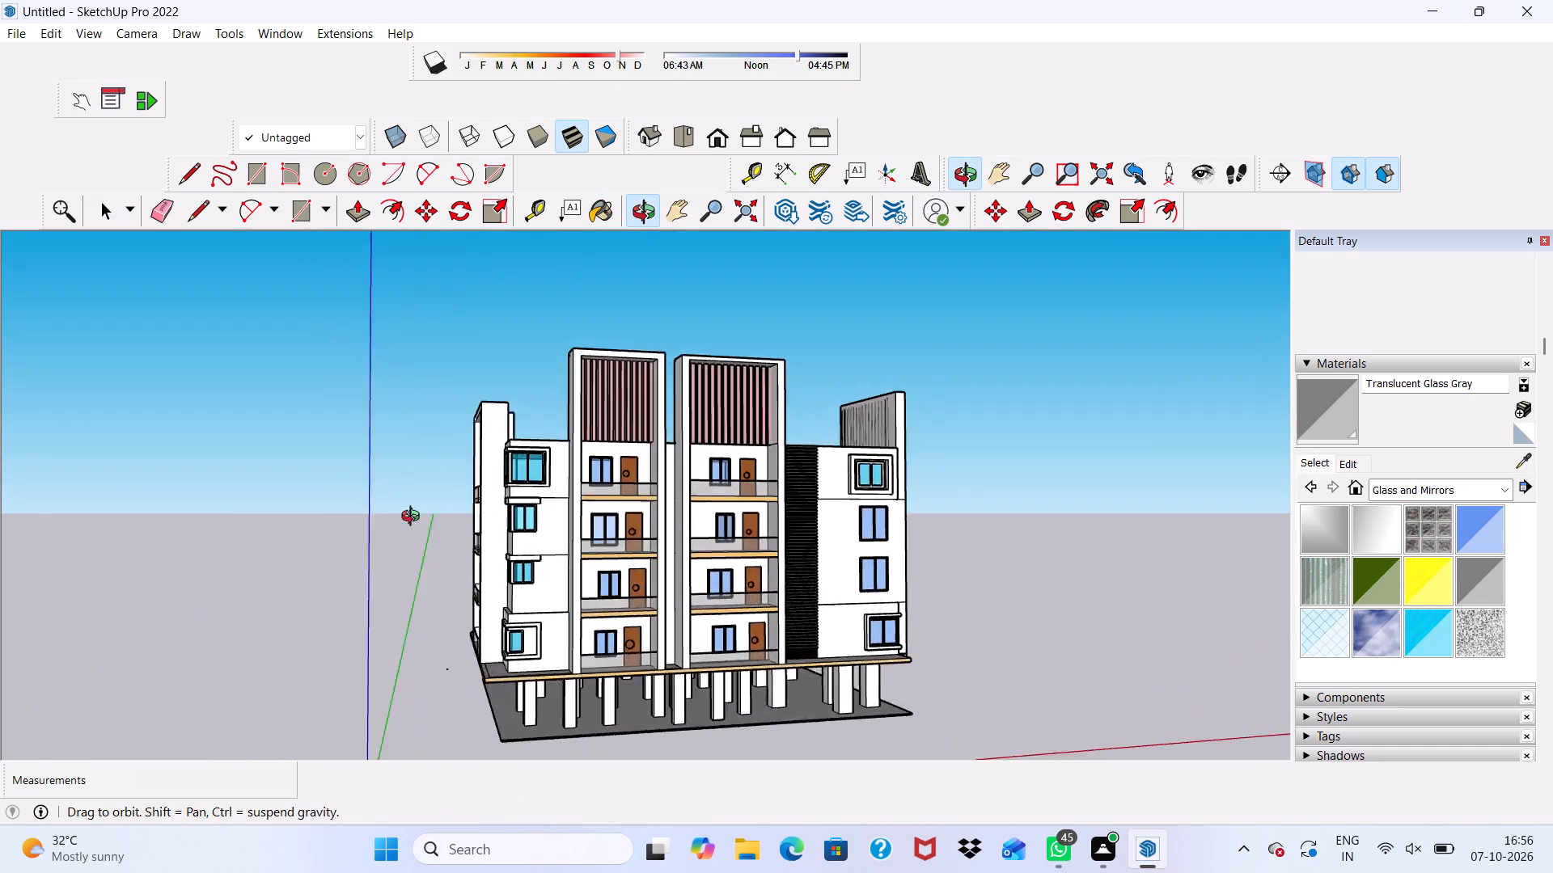
{"action": "middle_click_drag", "start_coordinate": [414, 518], "coordinate": [67, 563]}
{"action": "scroll", "coordinate": [375, 513], "scroll_direction": "down", "scroll_amount": 1}
{"action": "scroll", "coordinate": [419, 609], "scroll_direction": "up", "scroll_amount": 11}
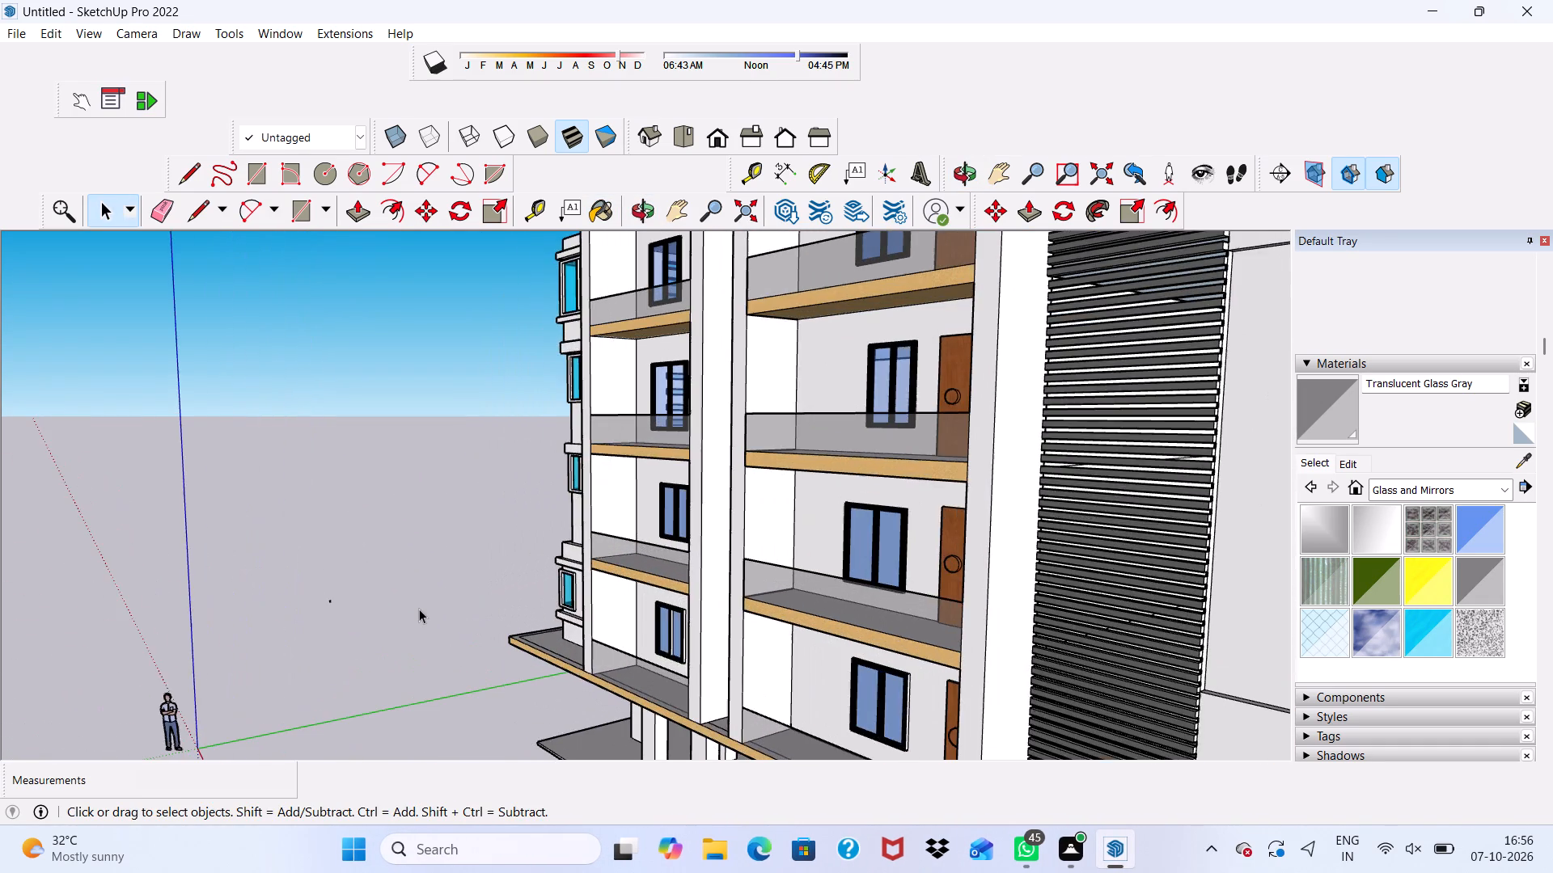
{"action": "scroll", "coordinate": [419, 609], "scroll_direction": "down", "scroll_amount": 3}
{"action": "middle_click_drag", "start_coordinate": [624, 516], "coordinate": [837, 524]}
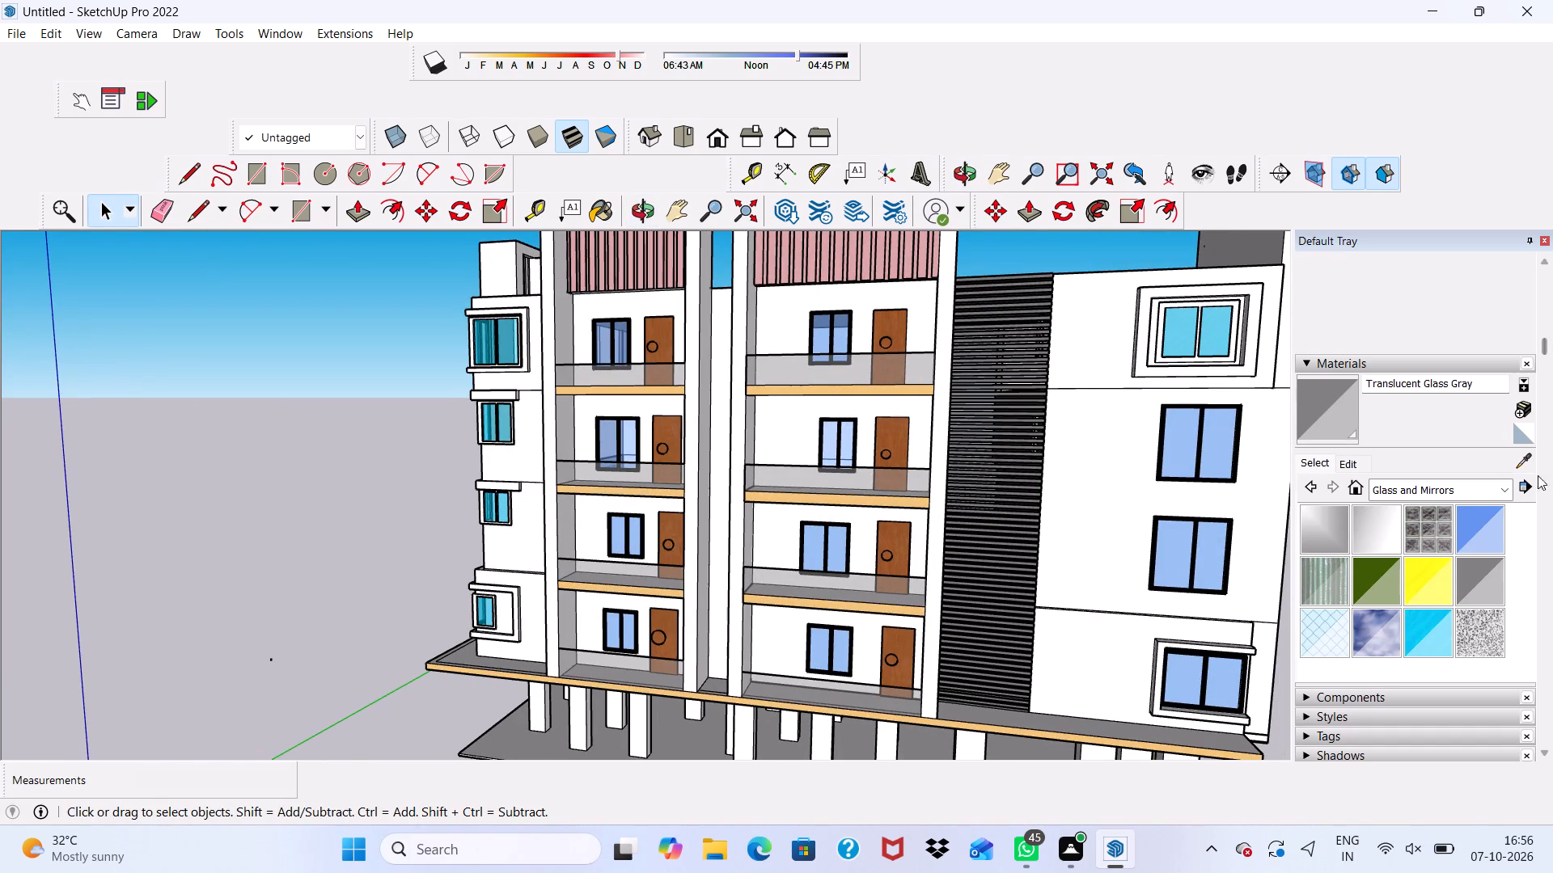
{"action": "left_click", "coordinate": [1503, 495]}
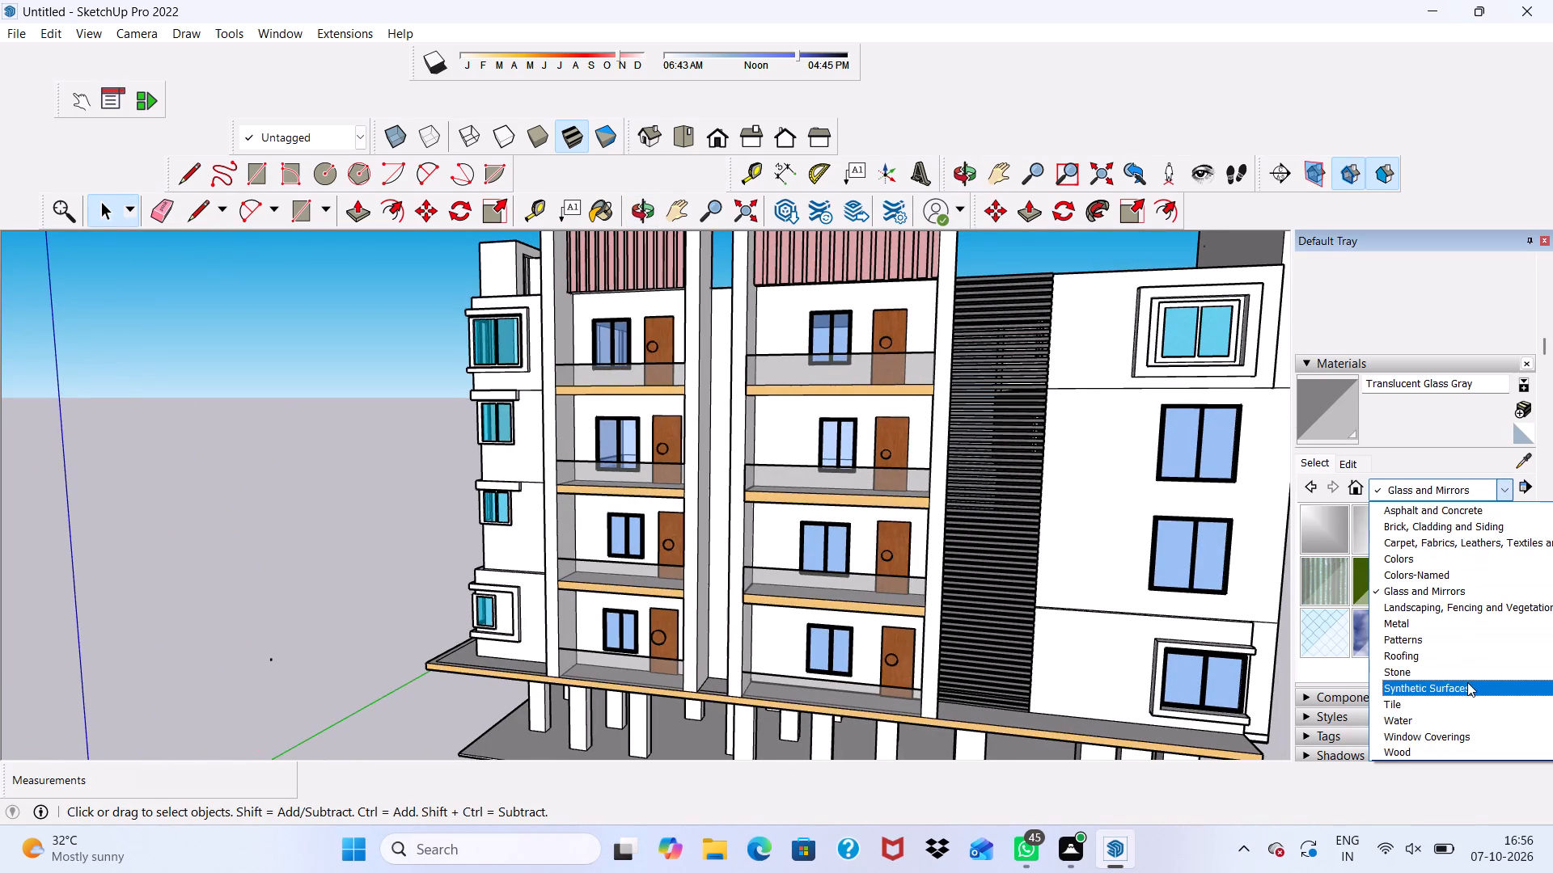
{"action": "left_click", "coordinate": [1440, 683]}
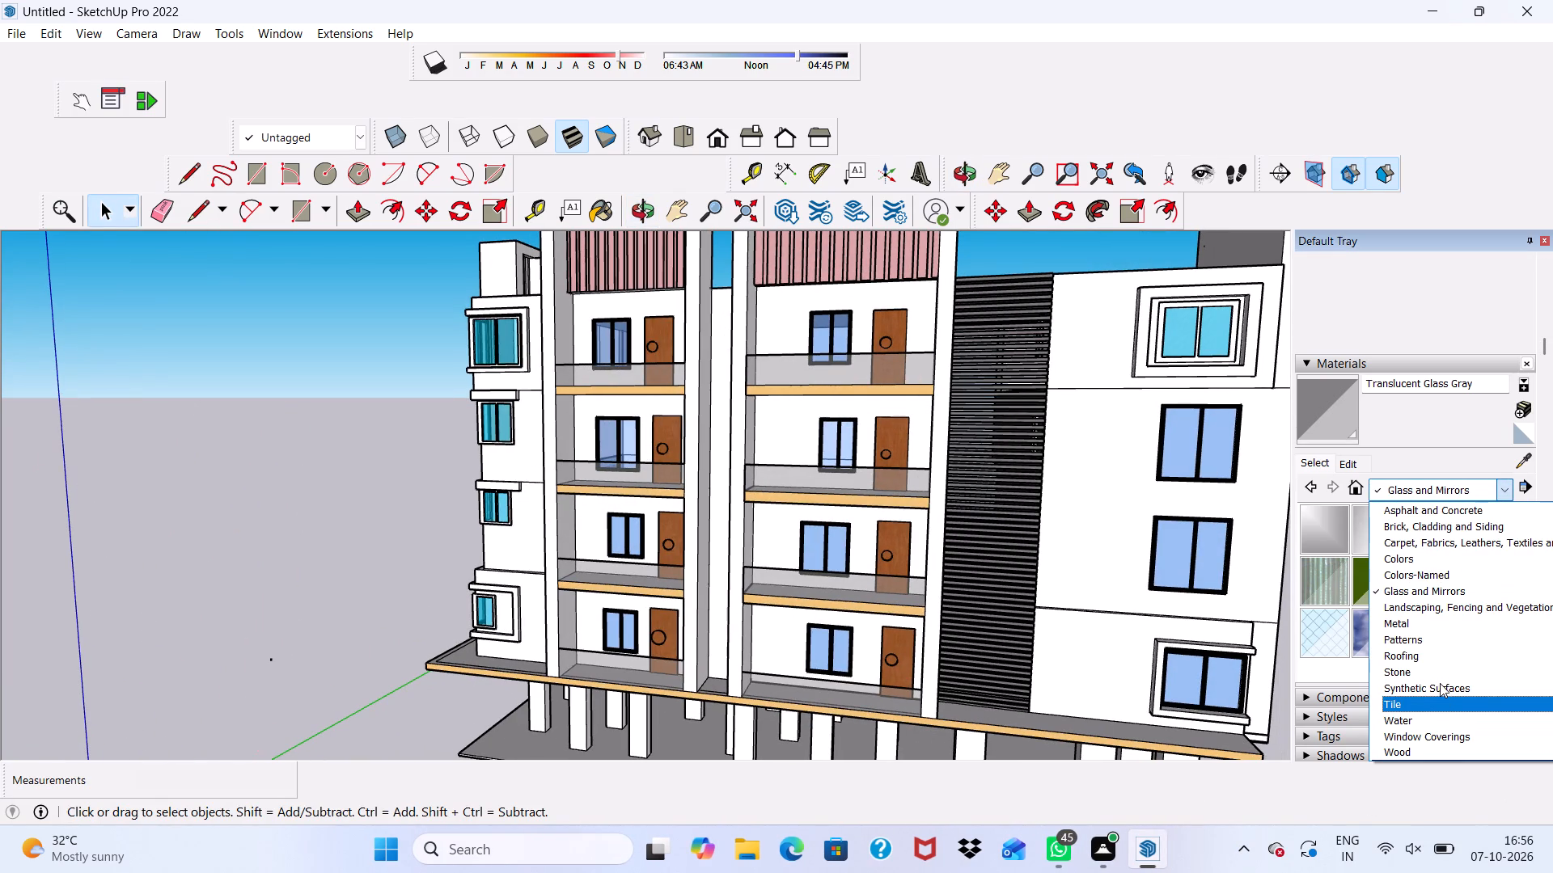
{"action": "left_click", "coordinate": [1383, 576]}
{"action": "scroll", "coordinate": [574, 365], "scroll_direction": "up", "scroll_amount": 3}
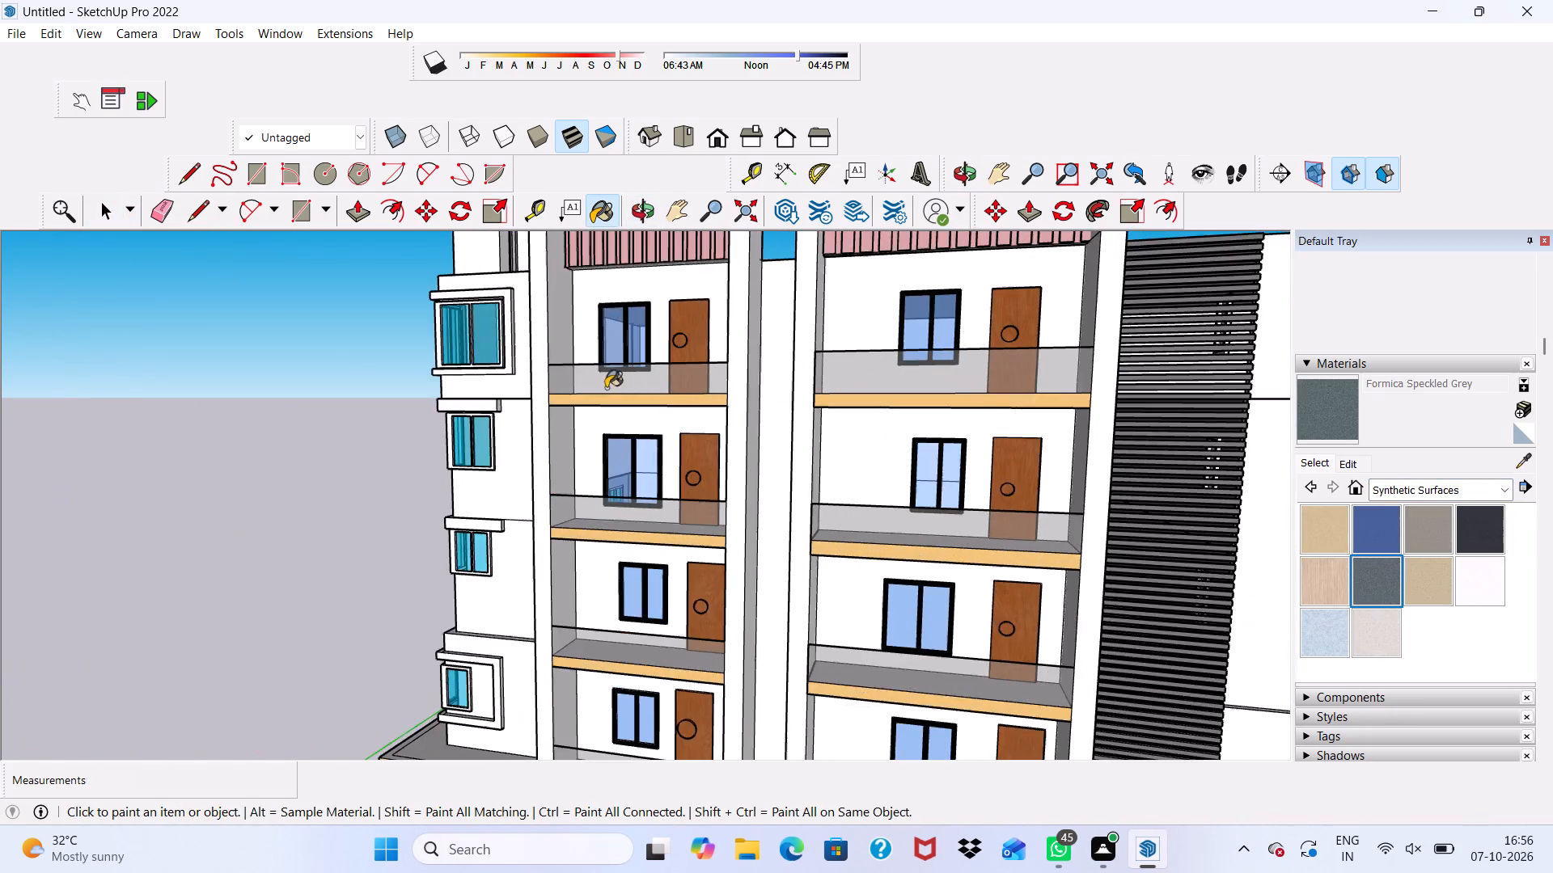
{"action": "scroll", "coordinate": [606, 388], "scroll_direction": "up", "scroll_amount": 4}
{"action": "left_click", "coordinate": [772, 463]}
{"action": "scroll", "coordinate": [779, 471], "scroll_direction": "up", "scroll_amount": 3}
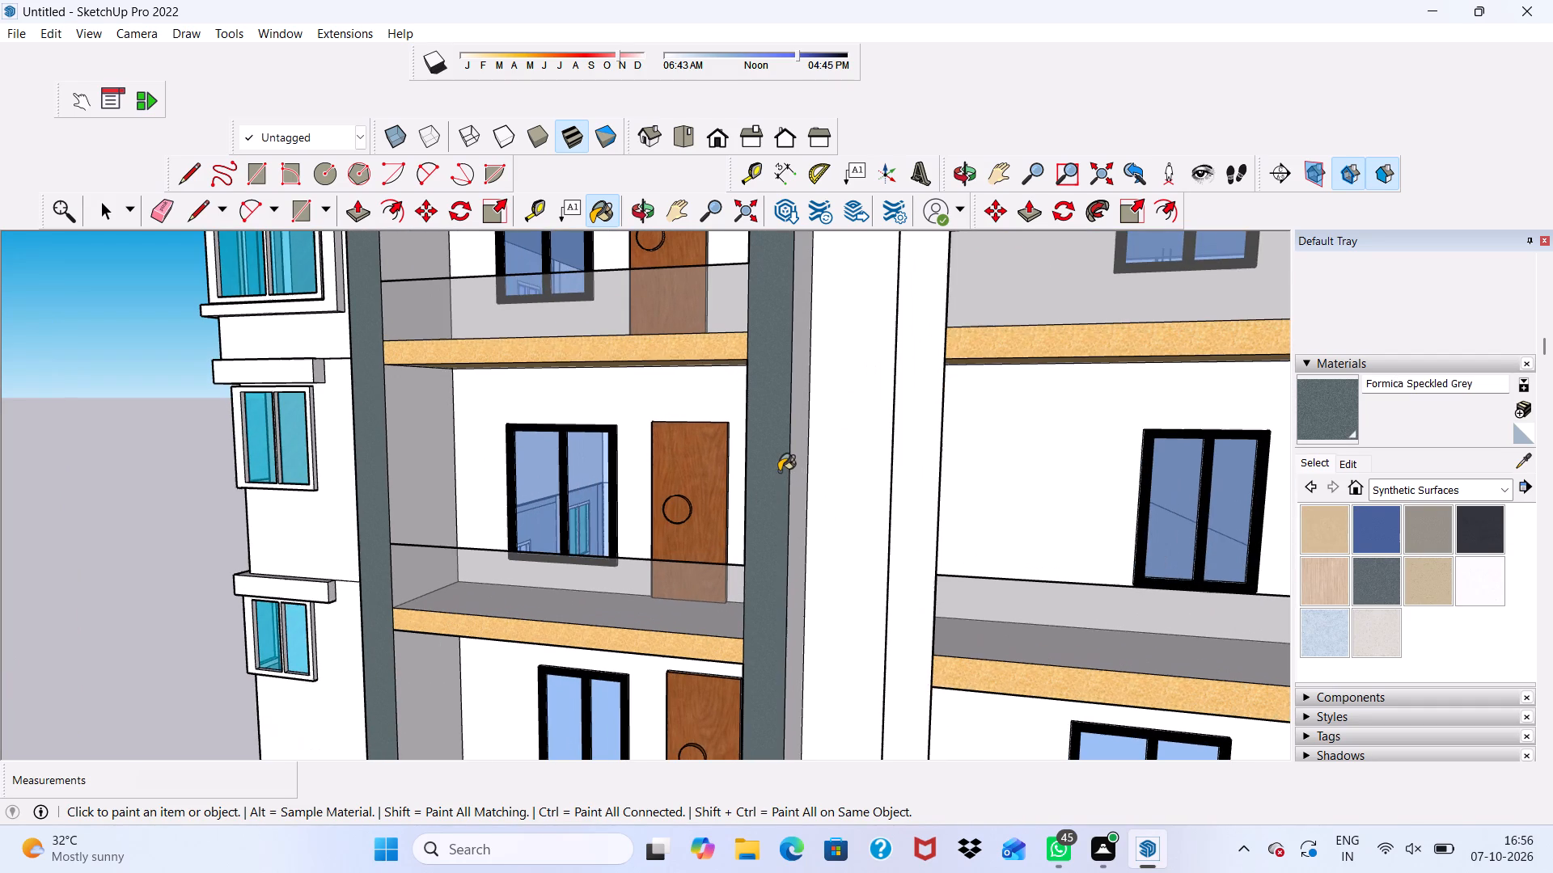
{"action": "left_click", "coordinate": [793, 493]}
Paint the same frame's outer side facing the corner windows and its top face with Formica Speckled Grey.
{"action": "scroll", "coordinate": [794, 494], "scroll_direction": "down", "scroll_amount": 5}
{"action": "scroll", "coordinate": [663, 494], "scroll_direction": "down", "scroll_amount": 1}
{"action": "middle_click_drag", "start_coordinate": [668, 495], "coordinate": [873, 544]}
{"action": "scroll", "coordinate": [975, 578], "scroll_direction": "down", "scroll_amount": 1}
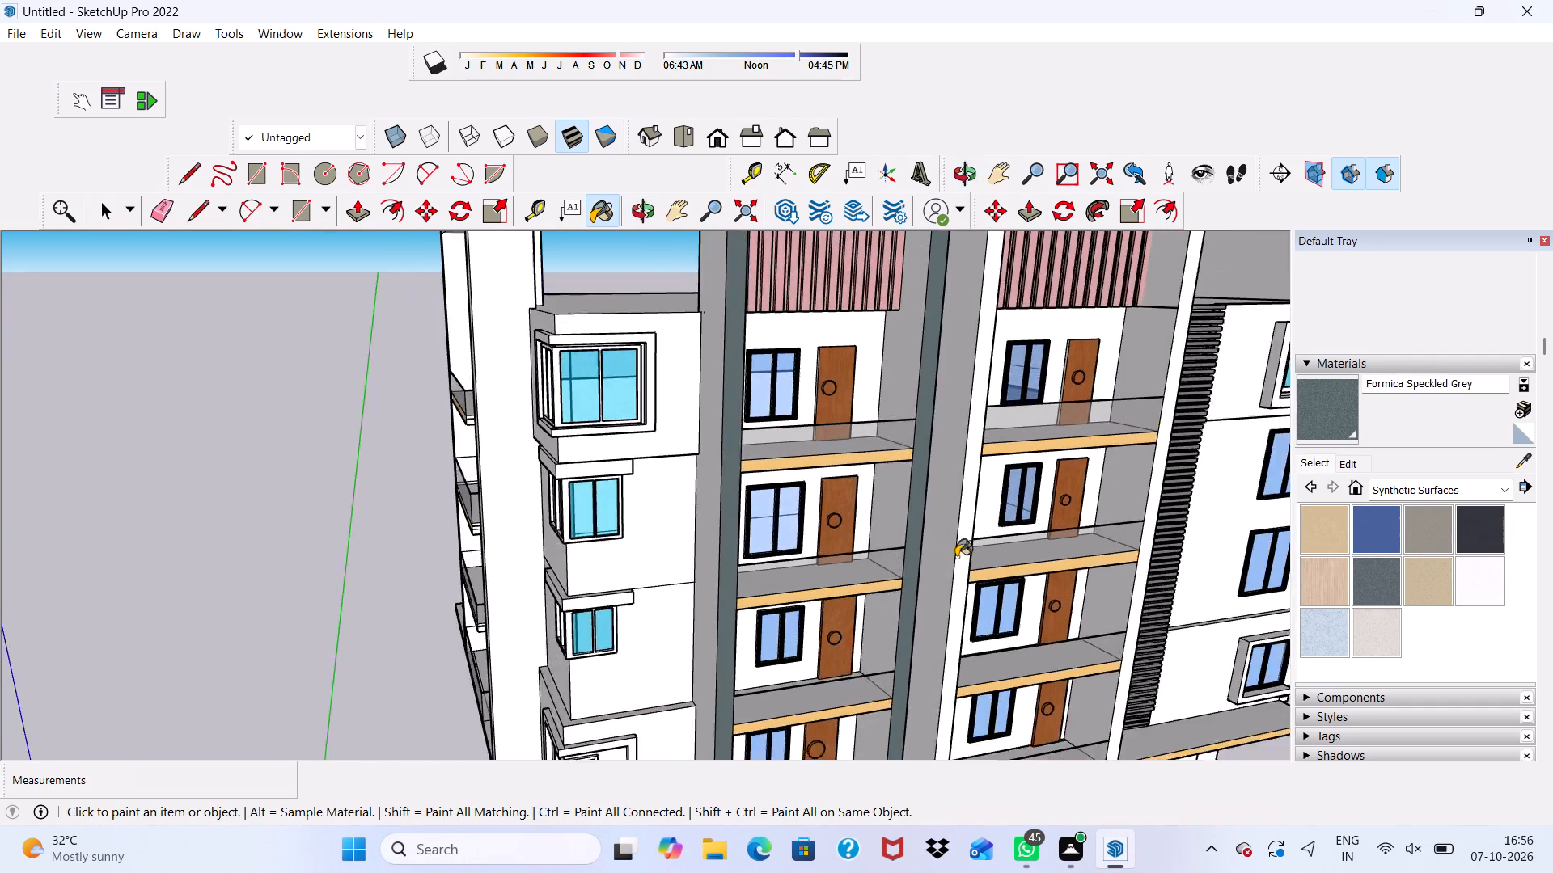
{"action": "scroll", "coordinate": [752, 374], "scroll_direction": "up", "scroll_amount": 4}
{"action": "left_click", "coordinate": [683, 372]}
{"action": "scroll", "coordinate": [689, 407], "scroll_direction": "down", "scroll_amount": 8}
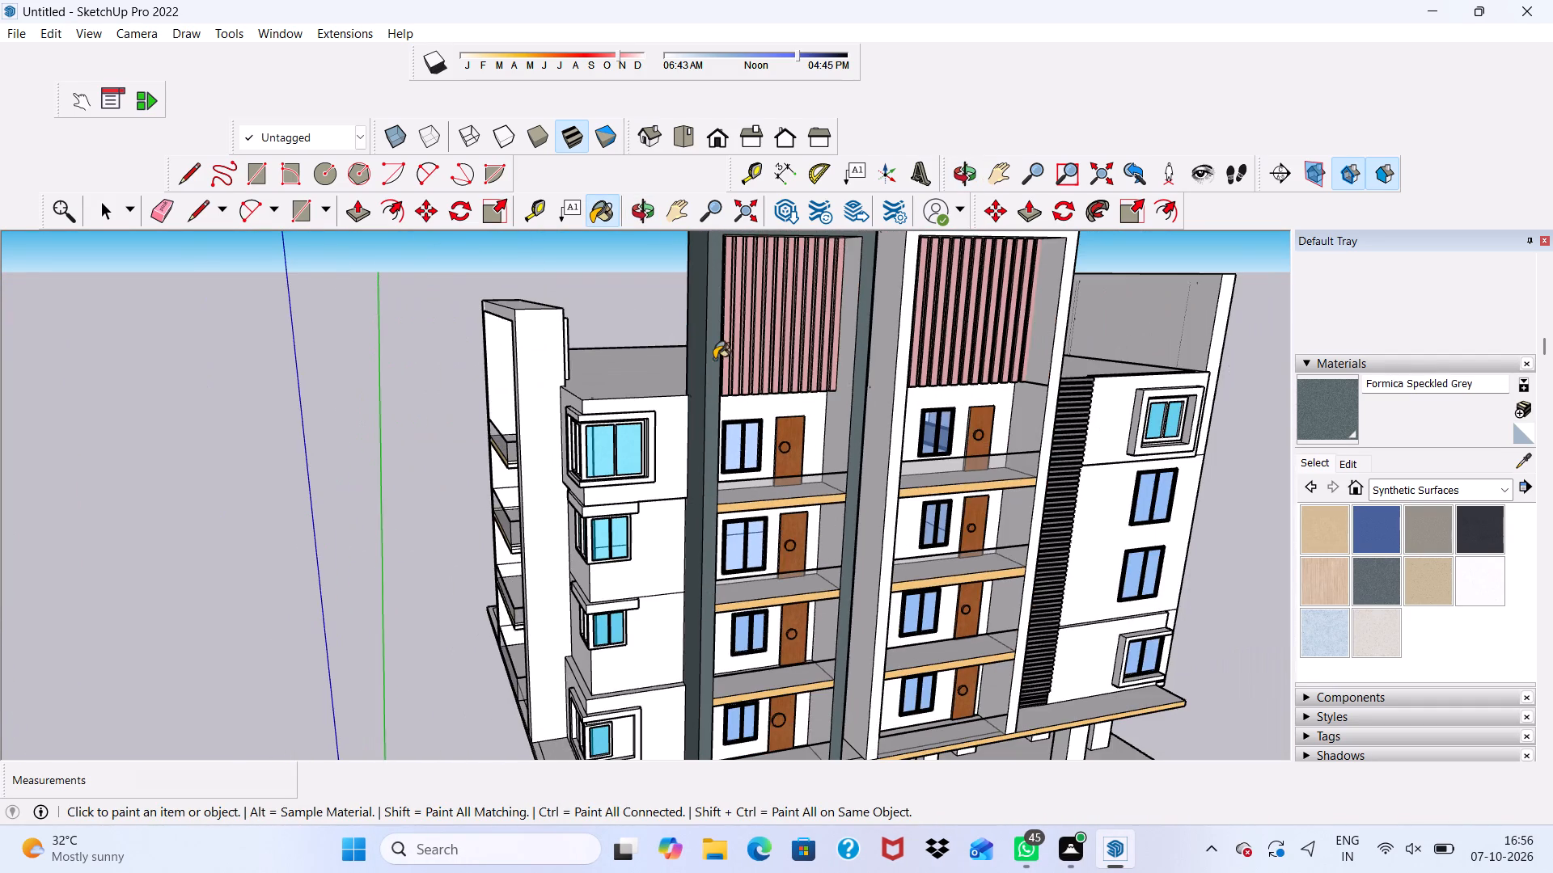
{"action": "scroll", "coordinate": [714, 357], "scroll_direction": "down", "scroll_amount": 6}
{"action": "middle_click_drag", "start_coordinate": [716, 415], "coordinate": [696, 578]}
{"action": "scroll", "coordinate": [748, 409], "scroll_direction": "up", "scroll_amount": 3}
{"action": "left_click", "coordinate": [748, 393]}
Paint the top, outer side and front faces of the tall frame beside the black louvres with Formica Speckled Grey.
{"action": "scroll", "coordinate": [748, 392], "scroll_direction": "up", "scroll_amount": 3}
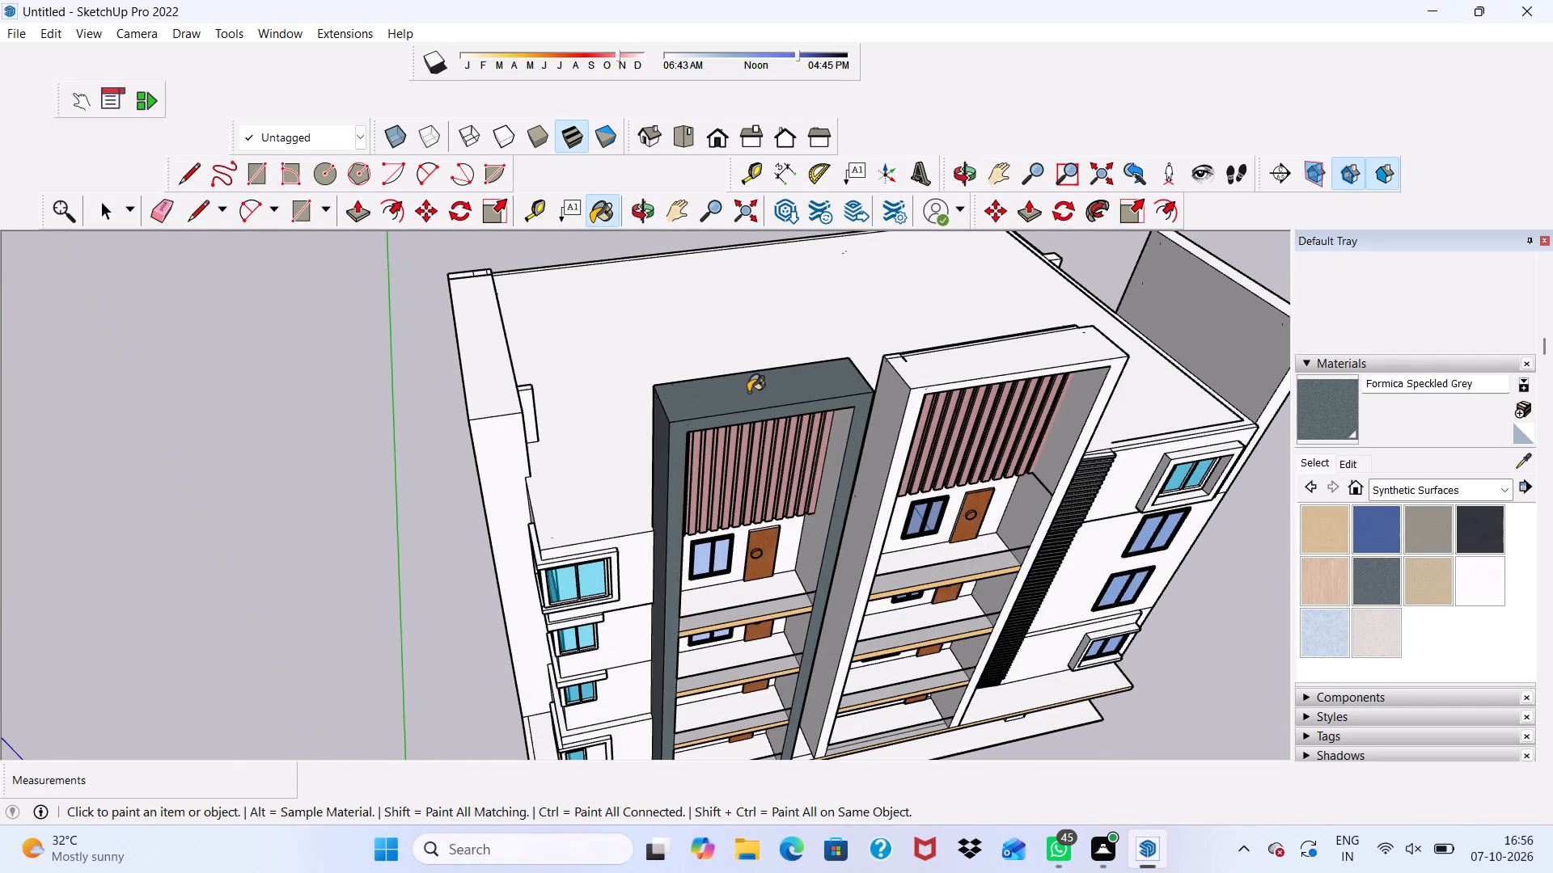
{"action": "left_click", "coordinate": [974, 365]}
{"action": "scroll", "coordinate": [937, 382], "scroll_direction": "up", "scroll_amount": 4}
{"action": "left_click_drag", "start_coordinate": [878, 411], "coordinate": [887, 415]}
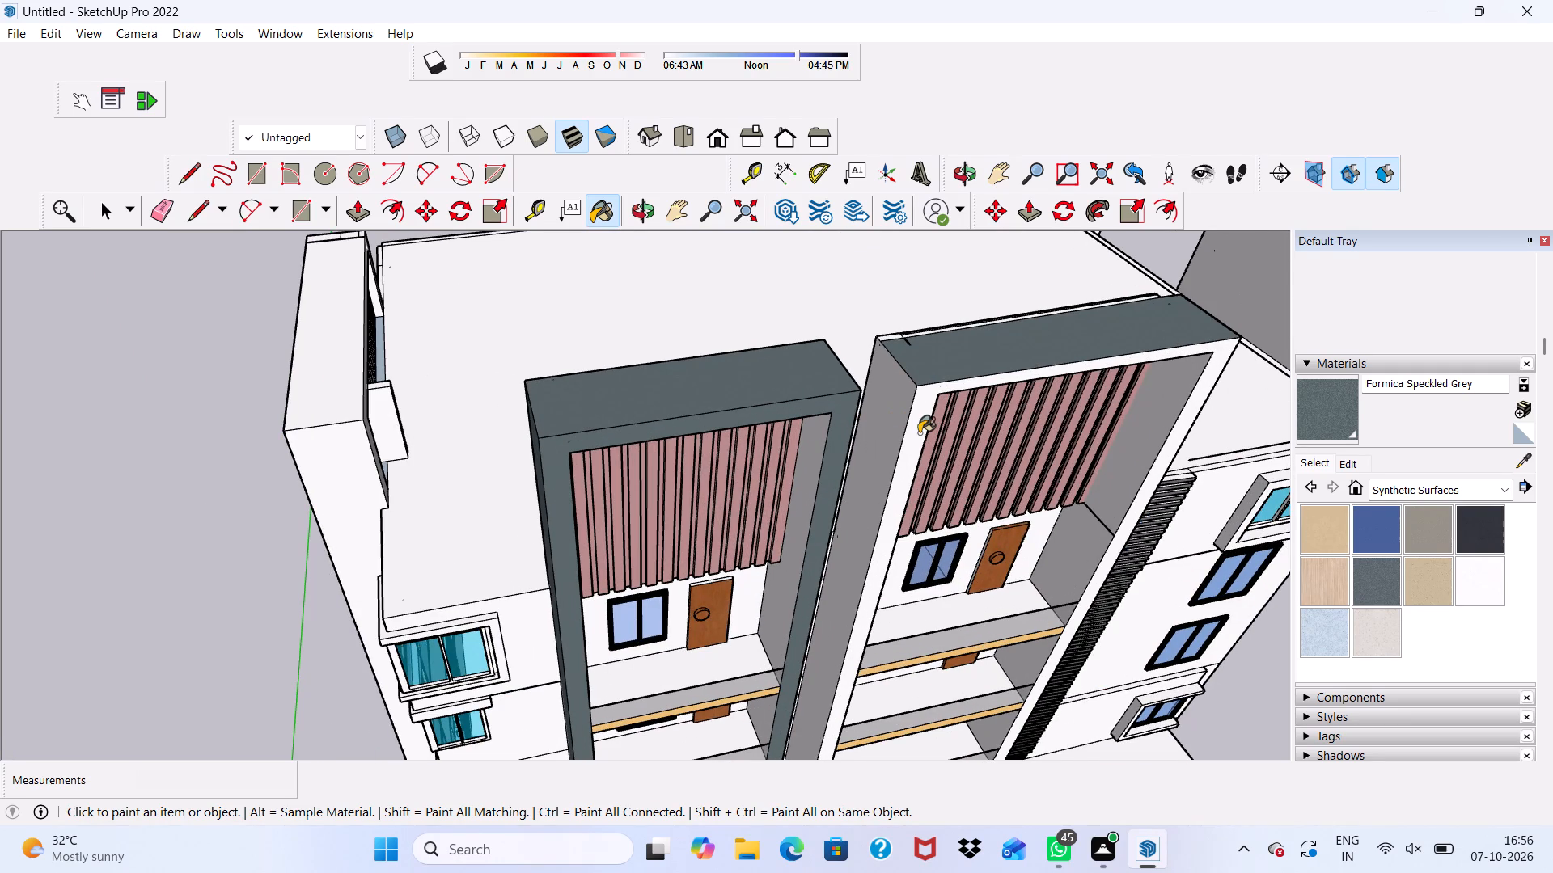
{"action": "left_click", "coordinate": [920, 433]}
Paint the upper inner side walls of the frame beside the corner windows with Formica Speckled Grey, including the second-highest segment opposite the corner windows.
{"action": "scroll", "coordinate": [918, 407], "scroll_direction": "down", "scroll_amount": 4}
{"action": "middle_click_drag", "start_coordinate": [918, 407], "coordinate": [692, 336]}
{"action": "scroll", "coordinate": [569, 440], "scroll_direction": "up", "scroll_amount": 4}
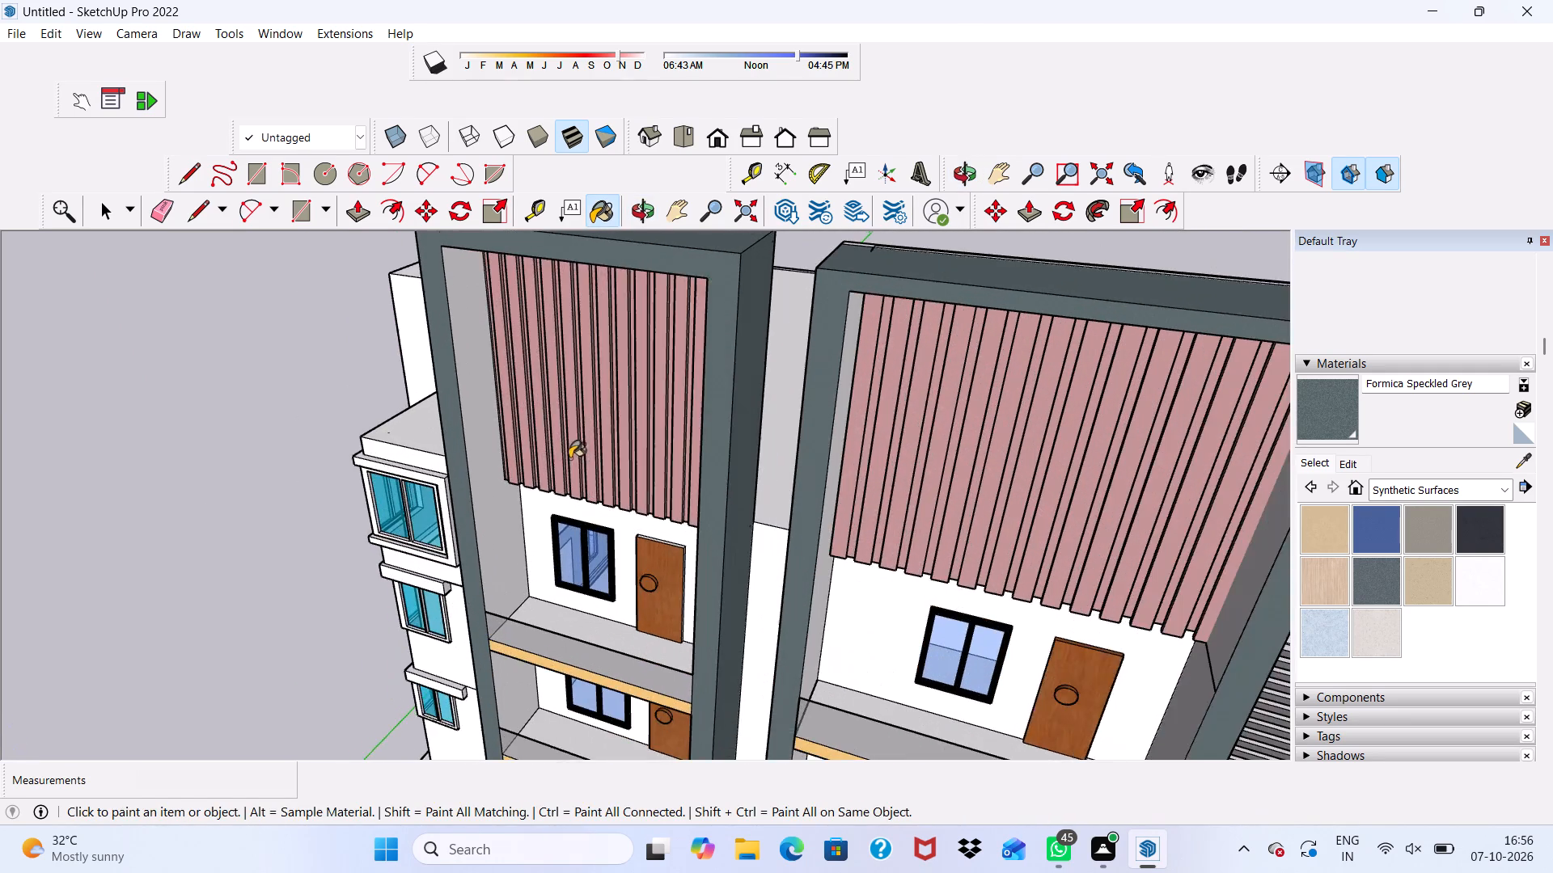
{"action": "scroll", "coordinate": [591, 458], "scroll_direction": "up", "scroll_amount": 2}
{"action": "left_click", "coordinate": [461, 445]}
{"action": "scroll", "coordinate": [486, 618], "scroll_direction": "down", "scroll_amount": 3}
{"action": "middle_click_drag", "start_coordinate": [492, 618], "coordinate": [784, 563]}
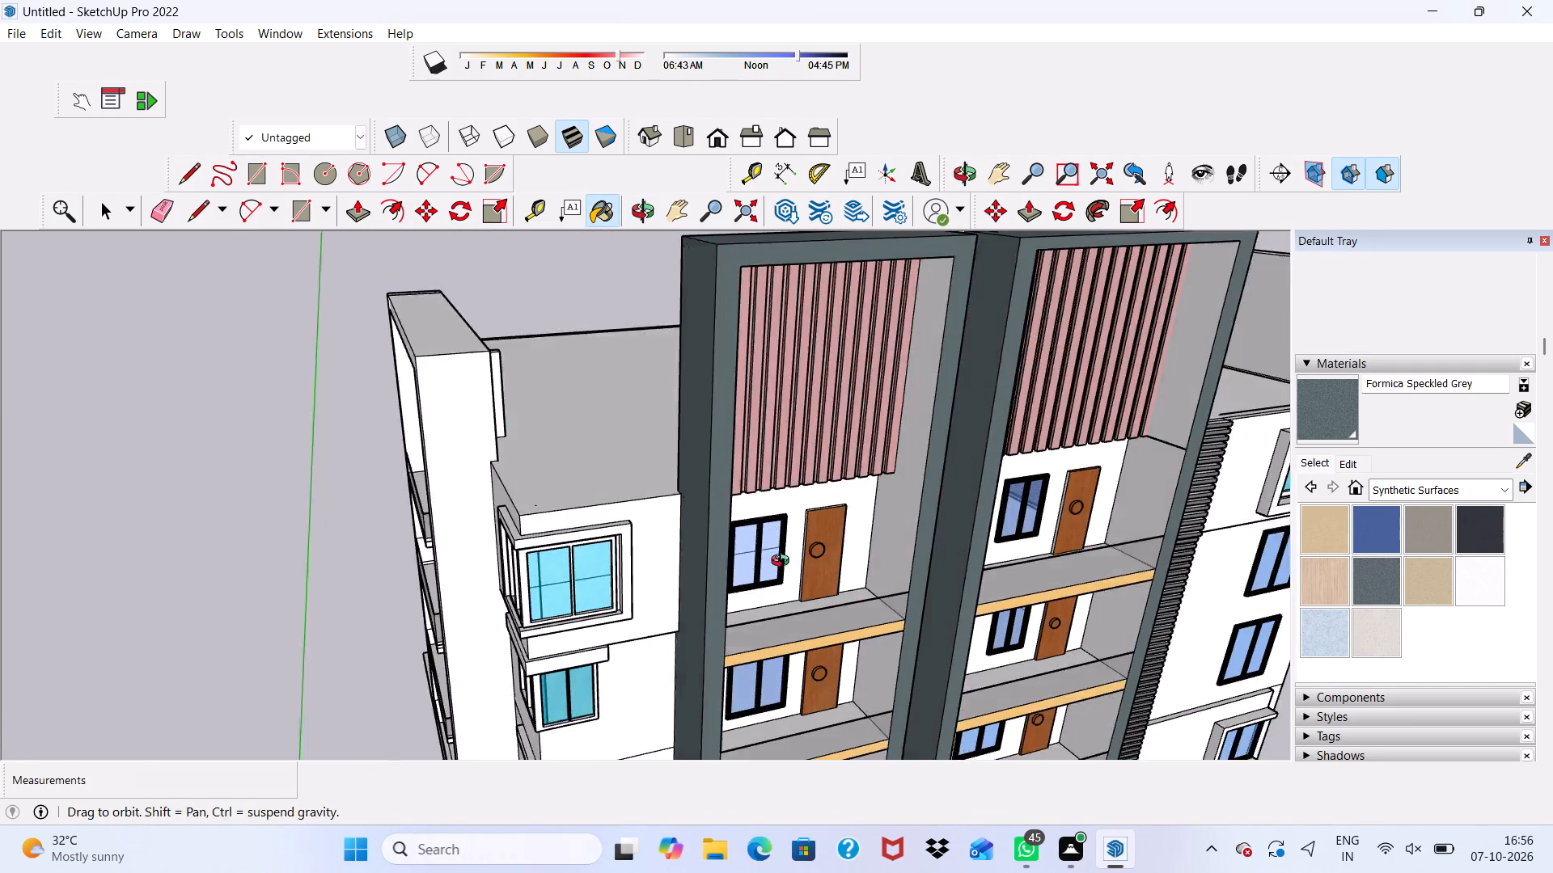
{"action": "middle_click_drag", "start_coordinate": [784, 563], "coordinate": [815, 542]}
{"action": "left_click", "coordinate": [917, 458]}
{"action": "left_click", "coordinate": [914, 660]}
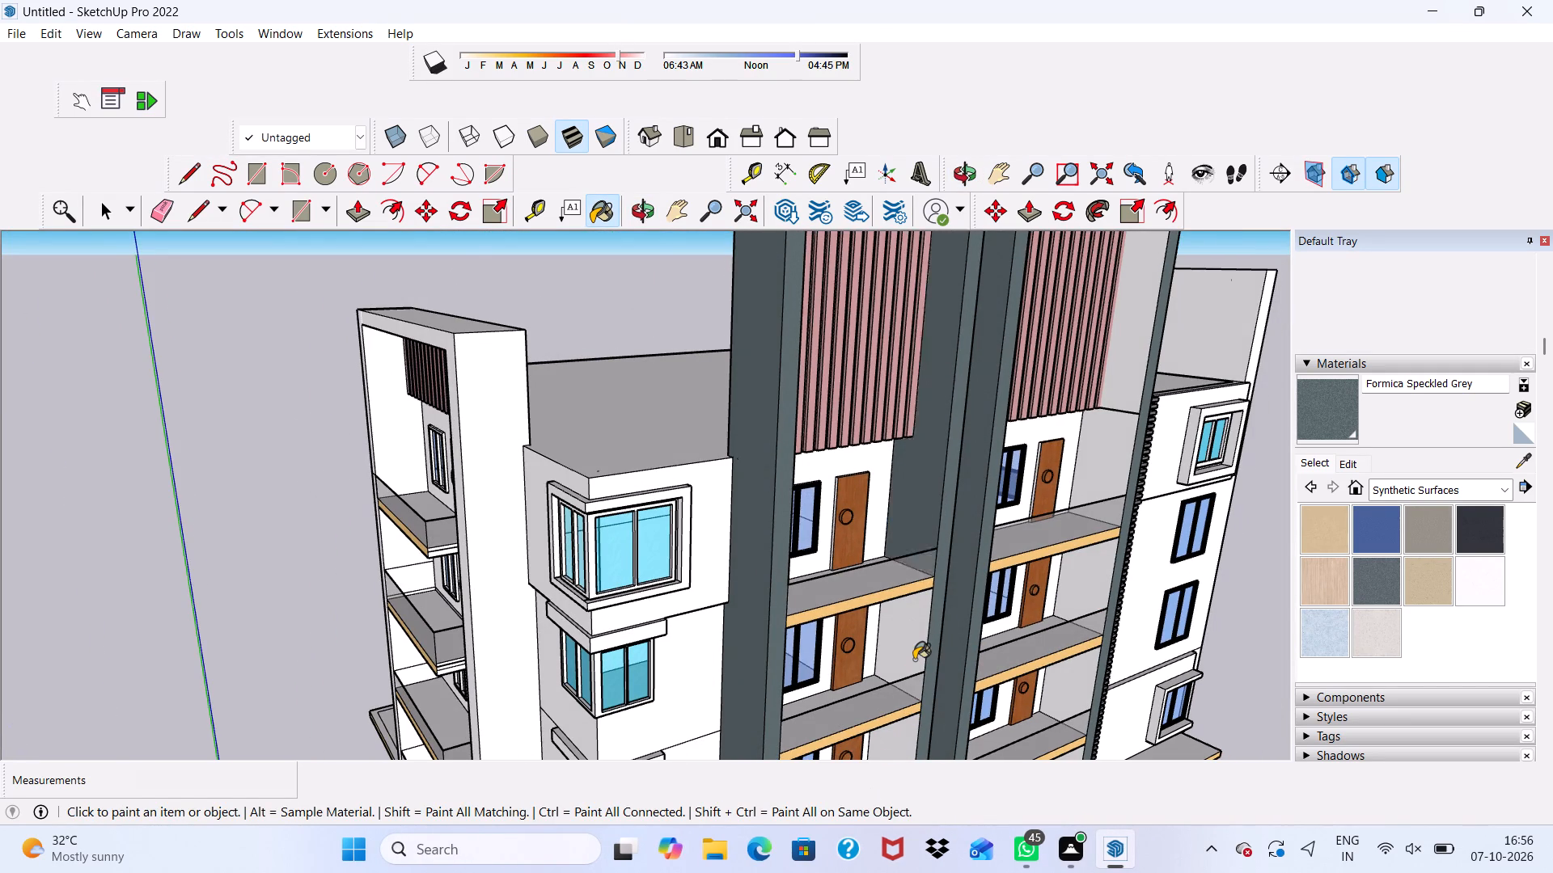
Paint the lower three inner wall segments on the corner-window side of that frame with Formica Speckled Grey.
{"action": "scroll", "coordinate": [914, 660], "scroll_direction": "down", "scroll_amount": 3}
{"action": "middle_click_drag", "start_coordinate": [902, 640], "coordinate": [784, 576]}
{"action": "scroll", "coordinate": [642, 387], "scroll_direction": "up", "scroll_amount": 1}
{"action": "scroll", "coordinate": [627, 349], "scroll_direction": "down", "scroll_amount": 7}
{"action": "scroll", "coordinate": [684, 592], "scroll_direction": "up", "scroll_amount": 3}
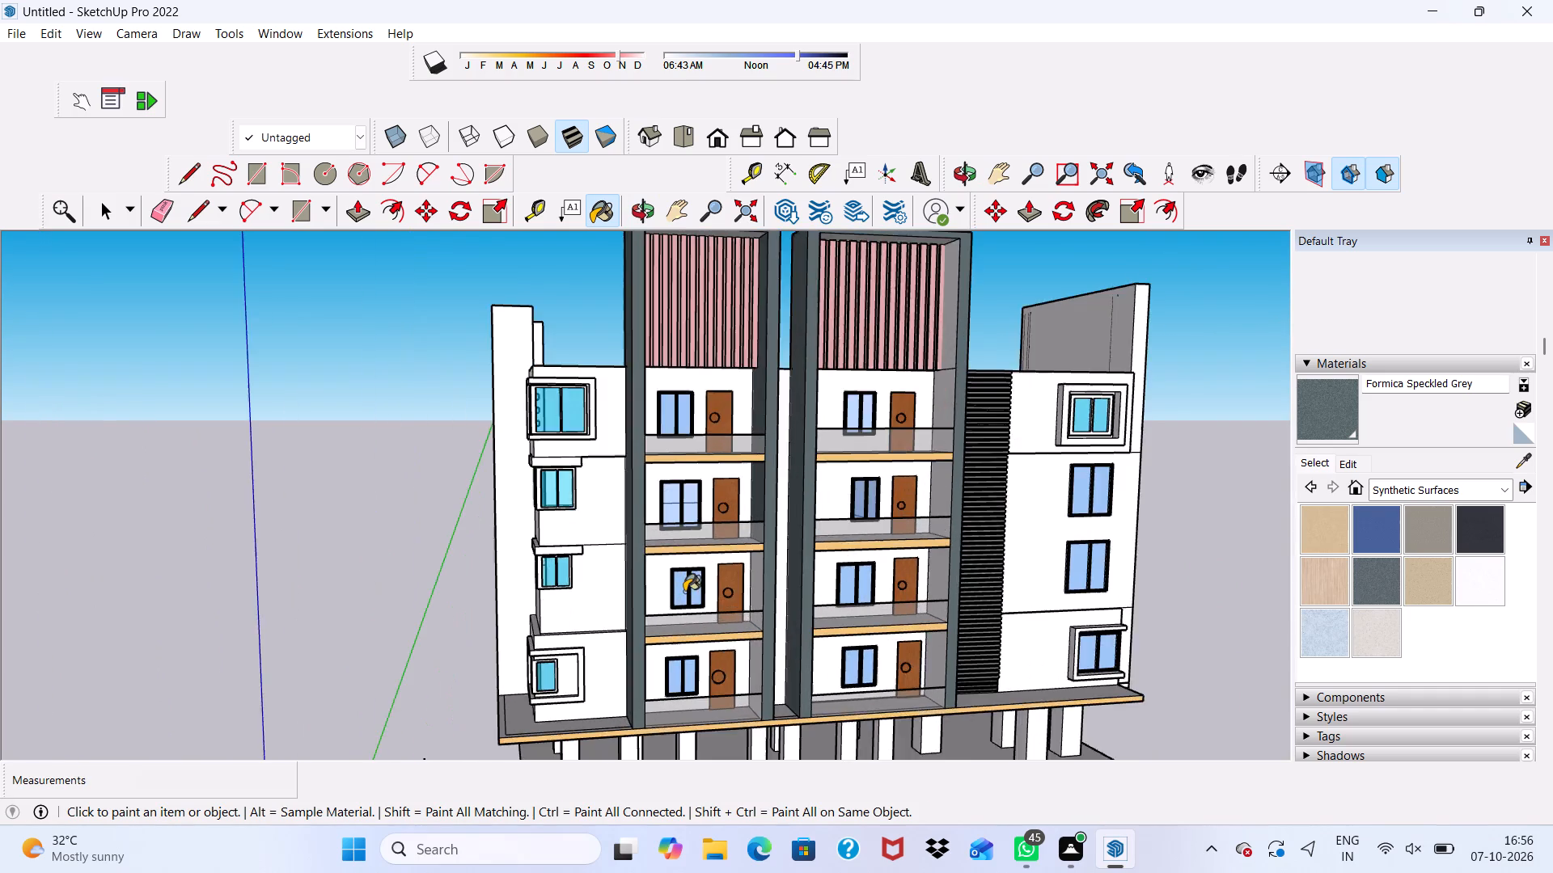
{"action": "scroll", "coordinate": [684, 592], "scroll_direction": "up", "scroll_amount": 1}
{"action": "middle_click_drag", "start_coordinate": [684, 592], "coordinate": [550, 489]}
{"action": "scroll", "coordinate": [557, 476], "scroll_direction": "up", "scroll_amount": 4}
{"action": "left_click", "coordinate": [555, 426]}
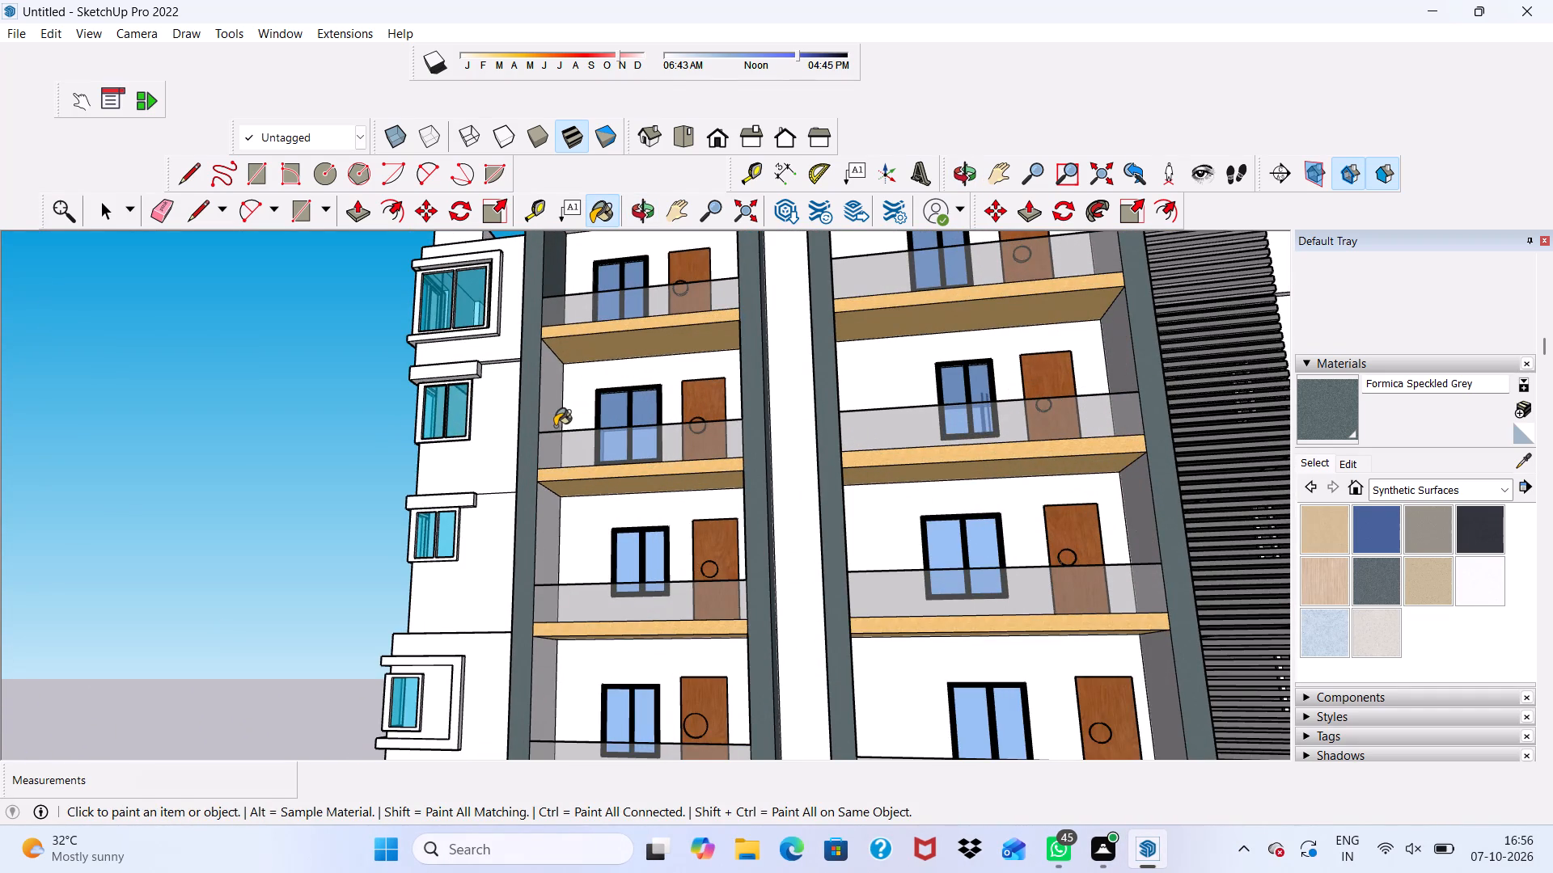
{"action": "left_click", "coordinate": [558, 531]}
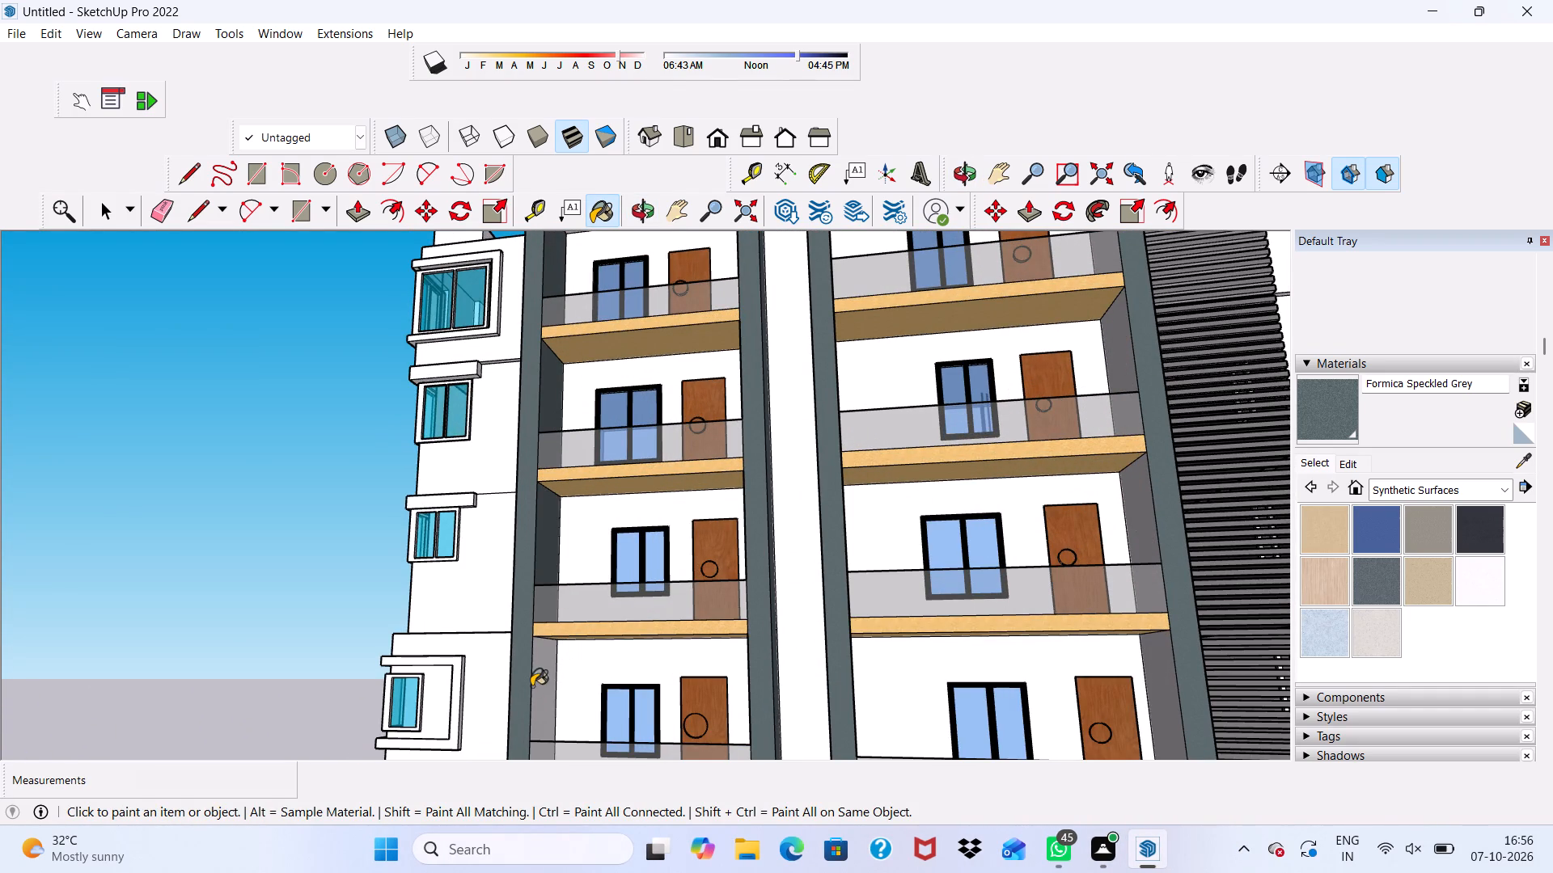
{"action": "left_click", "coordinate": [548, 693]}
Paint the lowest two inner wall segments on the opposite side of that frame with Formica Speckled Grey.
{"action": "scroll", "coordinate": [548, 694], "scroll_direction": "down", "scroll_amount": 1}
{"action": "scroll", "coordinate": [708, 561], "scroll_direction": "down", "scroll_amount": 1}
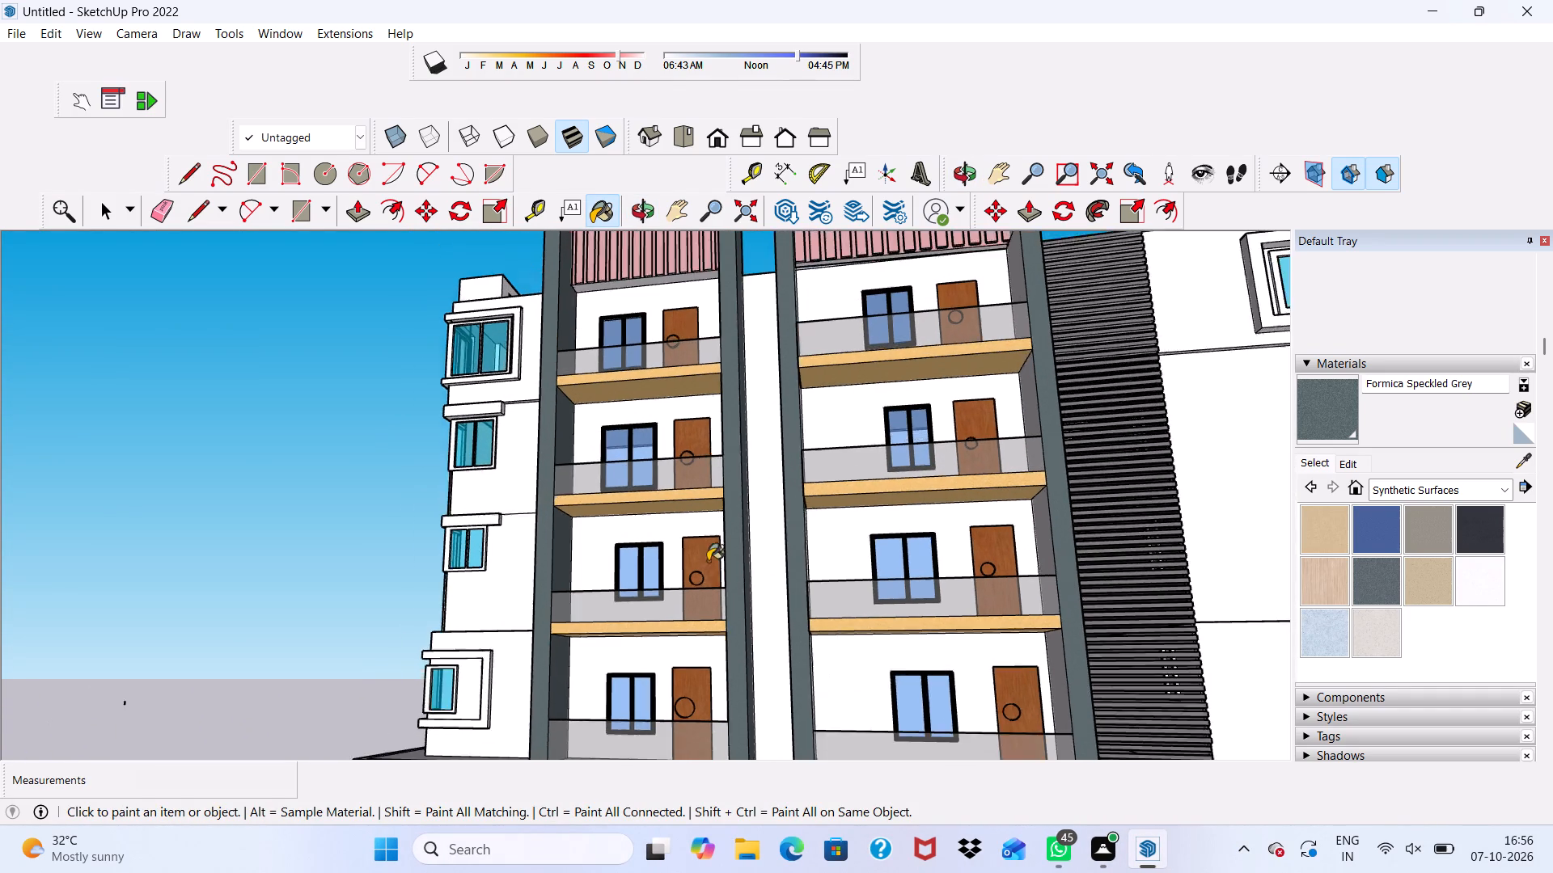
{"action": "scroll", "coordinate": [708, 561], "scroll_direction": "down", "scroll_amount": 1}
{"action": "middle_click_drag", "start_coordinate": [708, 561], "coordinate": [954, 619]}
{"action": "scroll", "coordinate": [840, 586], "scroll_direction": "up", "scroll_amount": 3}
{"action": "left_click", "coordinate": [791, 559]}
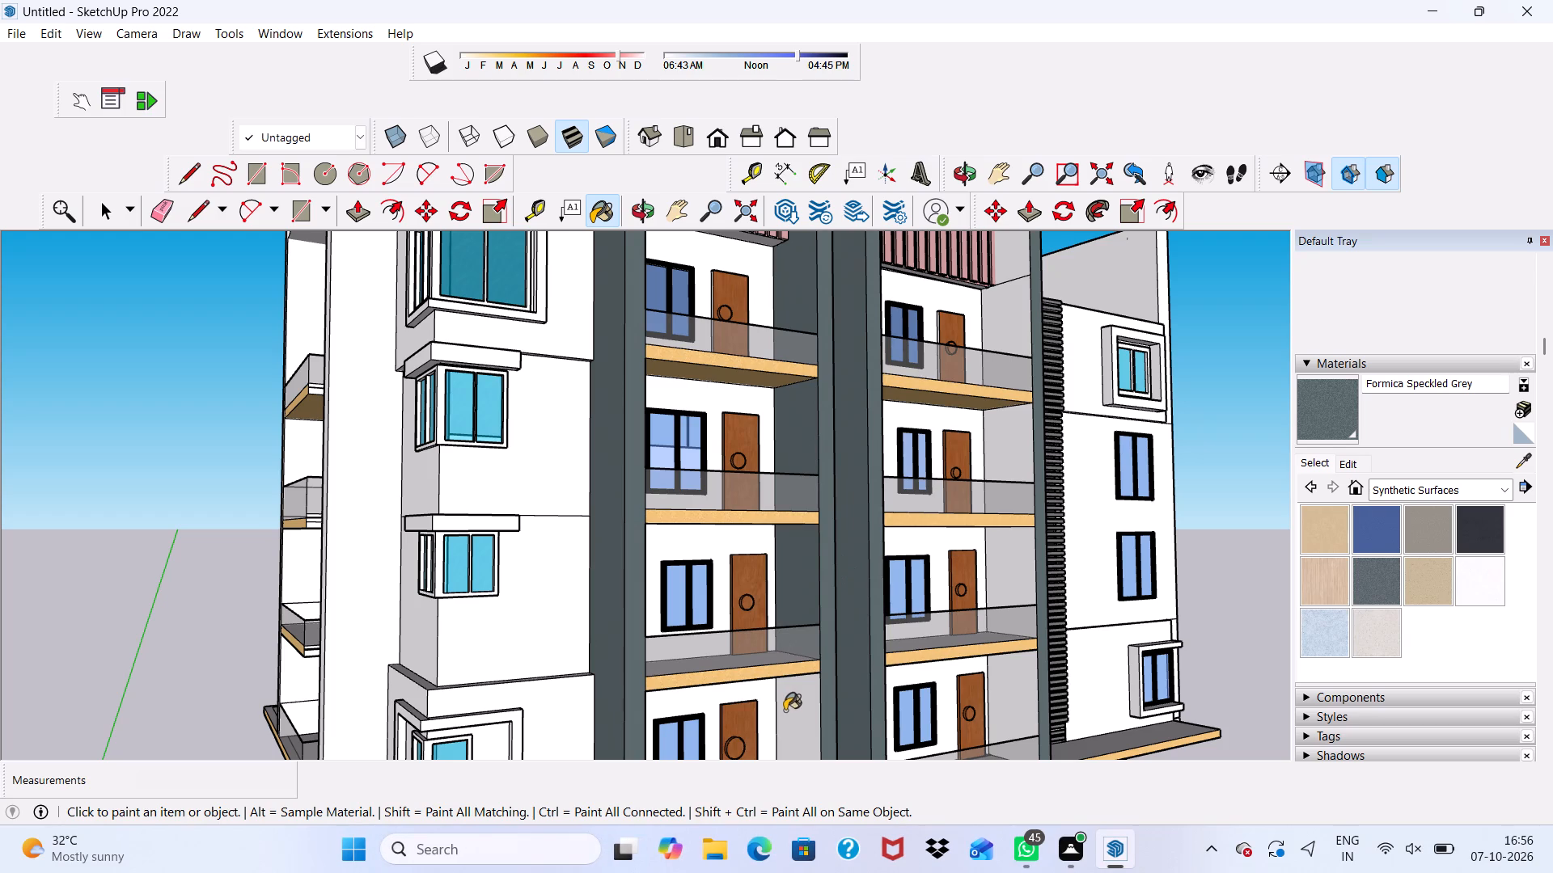
{"action": "left_click", "coordinate": [794, 711]}
Paint the third-floor inner wall segment on the corner-window side of the frame beside the black louvres with Formica Speckled Grey.
{"action": "scroll", "coordinate": [846, 537], "scroll_direction": "down", "scroll_amount": 4}
{"action": "middle_click_drag", "start_coordinate": [942, 534], "coordinate": [646, 559]}
{"action": "scroll", "coordinate": [582, 462], "scroll_direction": "up", "scroll_amount": 3}
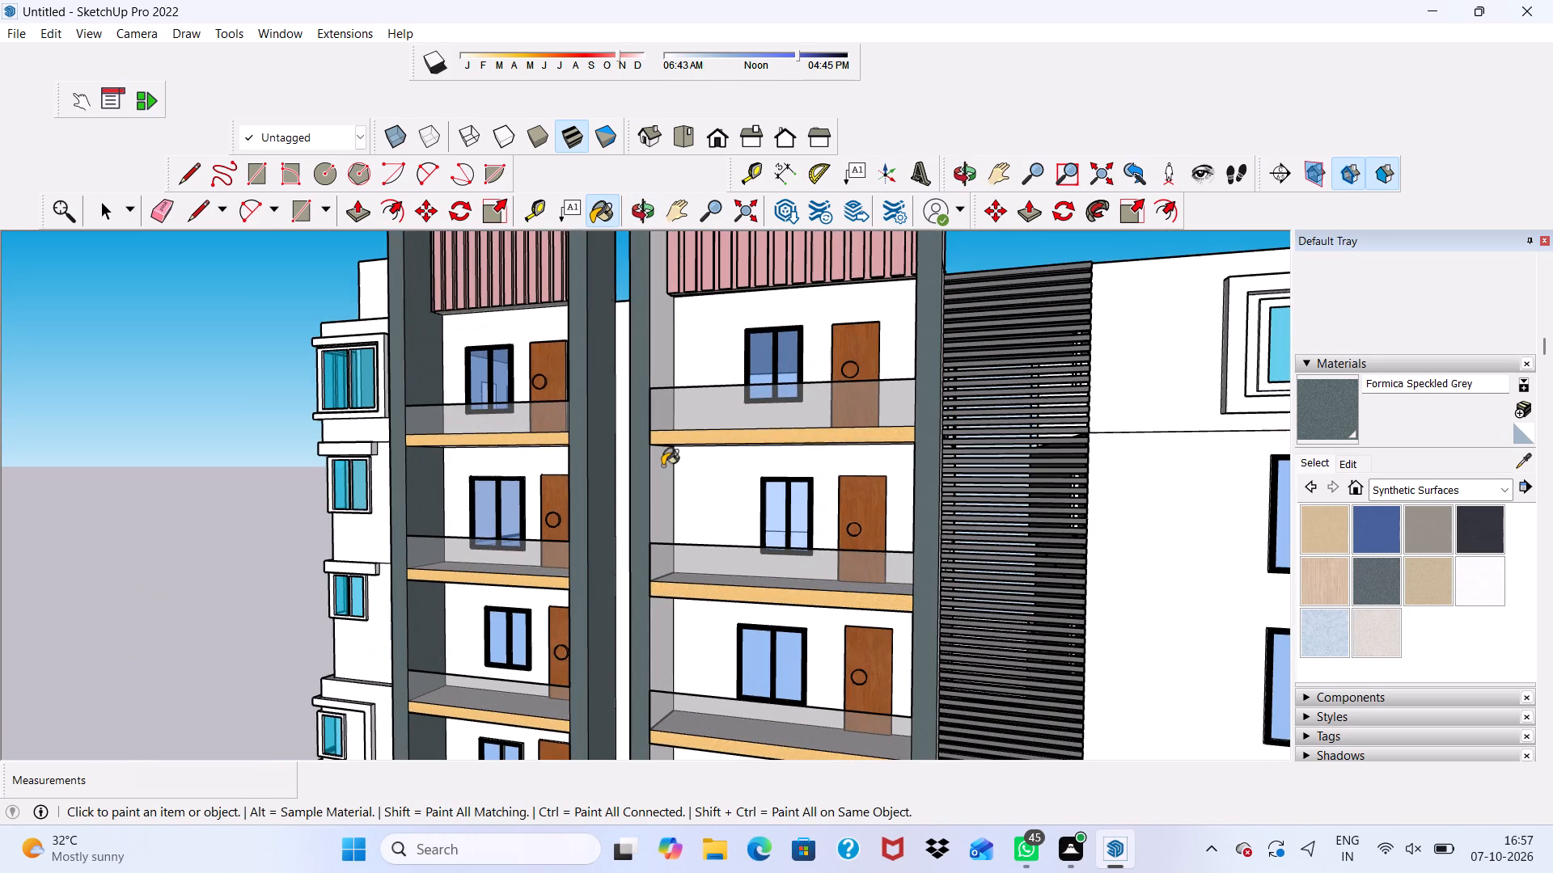
{"action": "left_click", "coordinate": [666, 497]}
Paint the inner wall segments on the louvre side of that frame with Formica Speckled Grey, including the part beside the pink slats.
{"action": "scroll", "coordinate": [654, 722], "scroll_direction": "down", "scroll_amount": 2}
{"action": "middle_click_drag", "start_coordinate": [671, 719], "coordinate": [777, 698]}
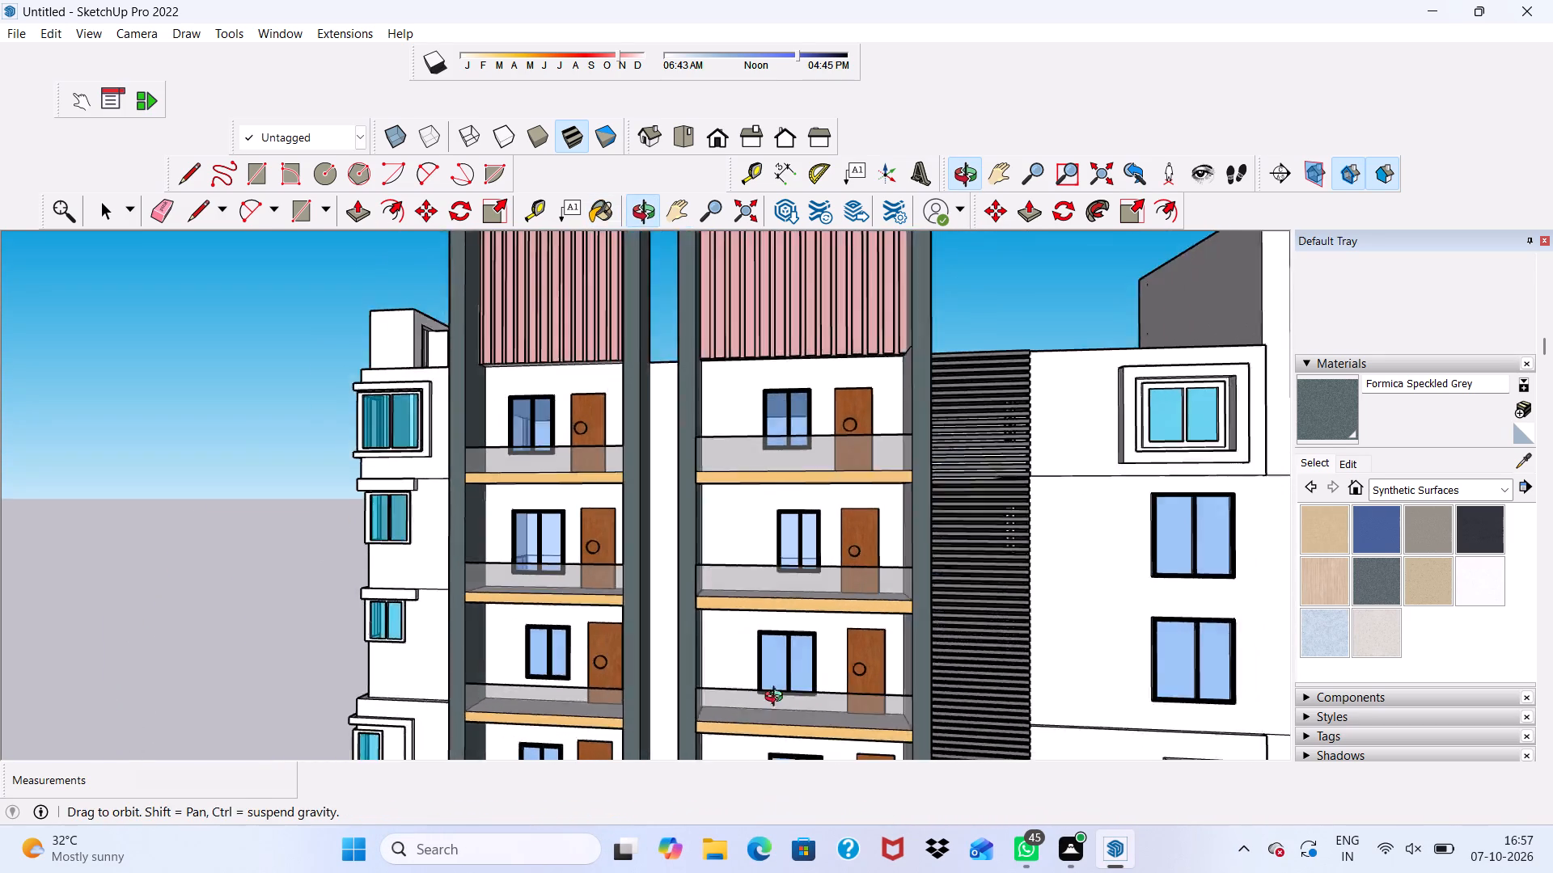
{"action": "middle_click_drag", "start_coordinate": [777, 698], "coordinate": [893, 700]}
{"action": "left_click", "coordinate": [931, 525]}
{"action": "left_click", "coordinate": [916, 401]}
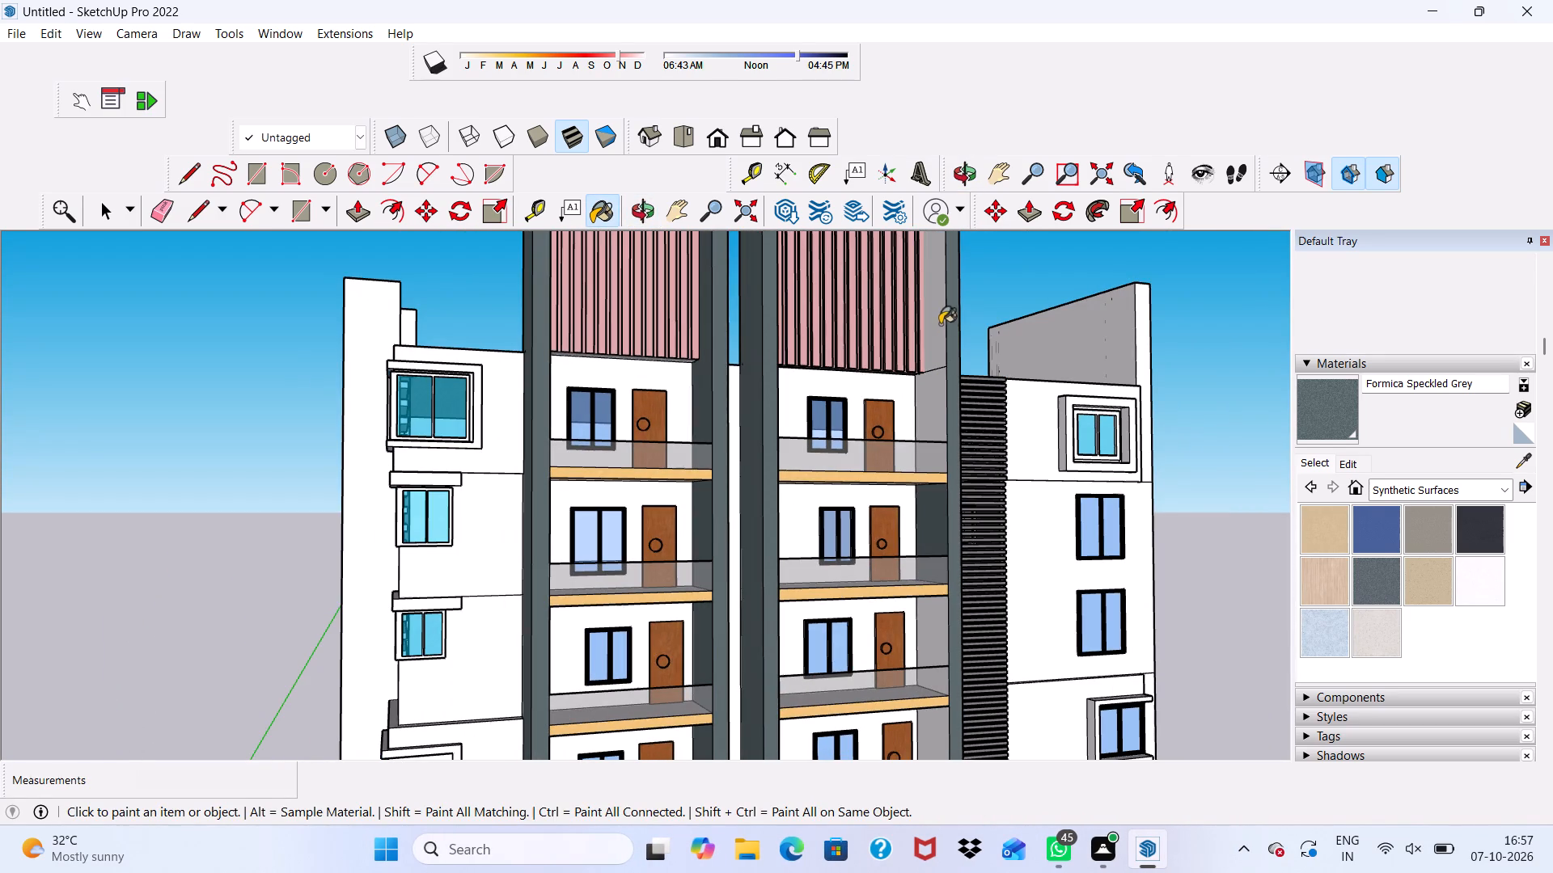
{"action": "left_click", "coordinate": [933, 318]}
{"action": "left_click", "coordinate": [937, 404]}
{"action": "left_click", "coordinate": [925, 626]}
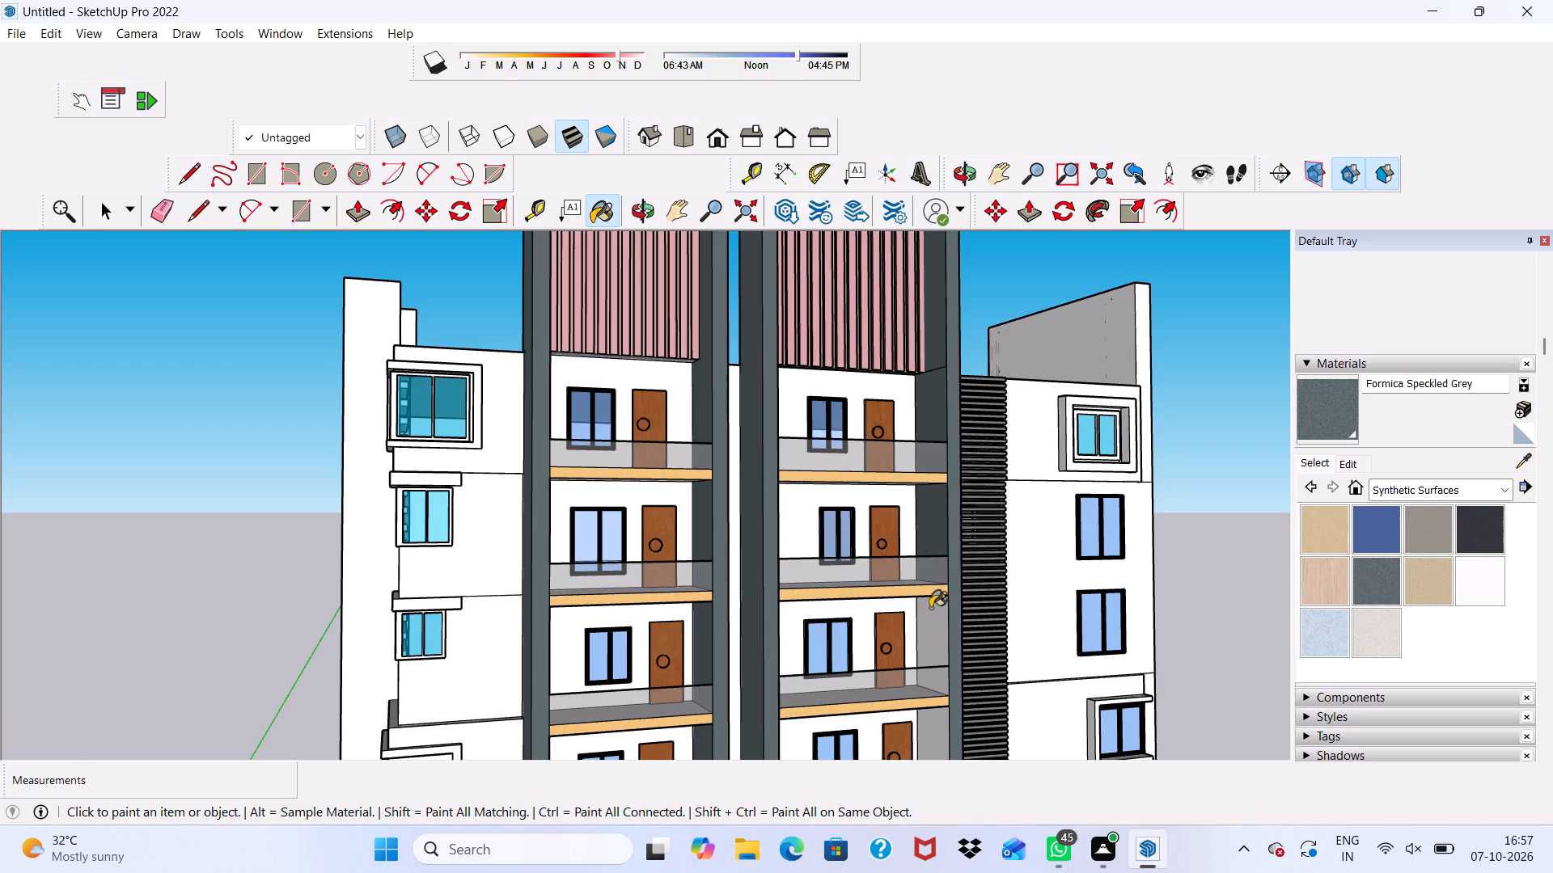
{"action": "scroll", "coordinate": [950, 540], "scroll_direction": "down", "scroll_amount": 6}
{"action": "scroll", "coordinate": [959, 677], "scroll_direction": "up", "scroll_amount": 2}
{"action": "left_click", "coordinate": [940, 653]}
{"action": "scroll", "coordinate": [940, 653], "scroll_direction": "down", "scroll_amount": 8}
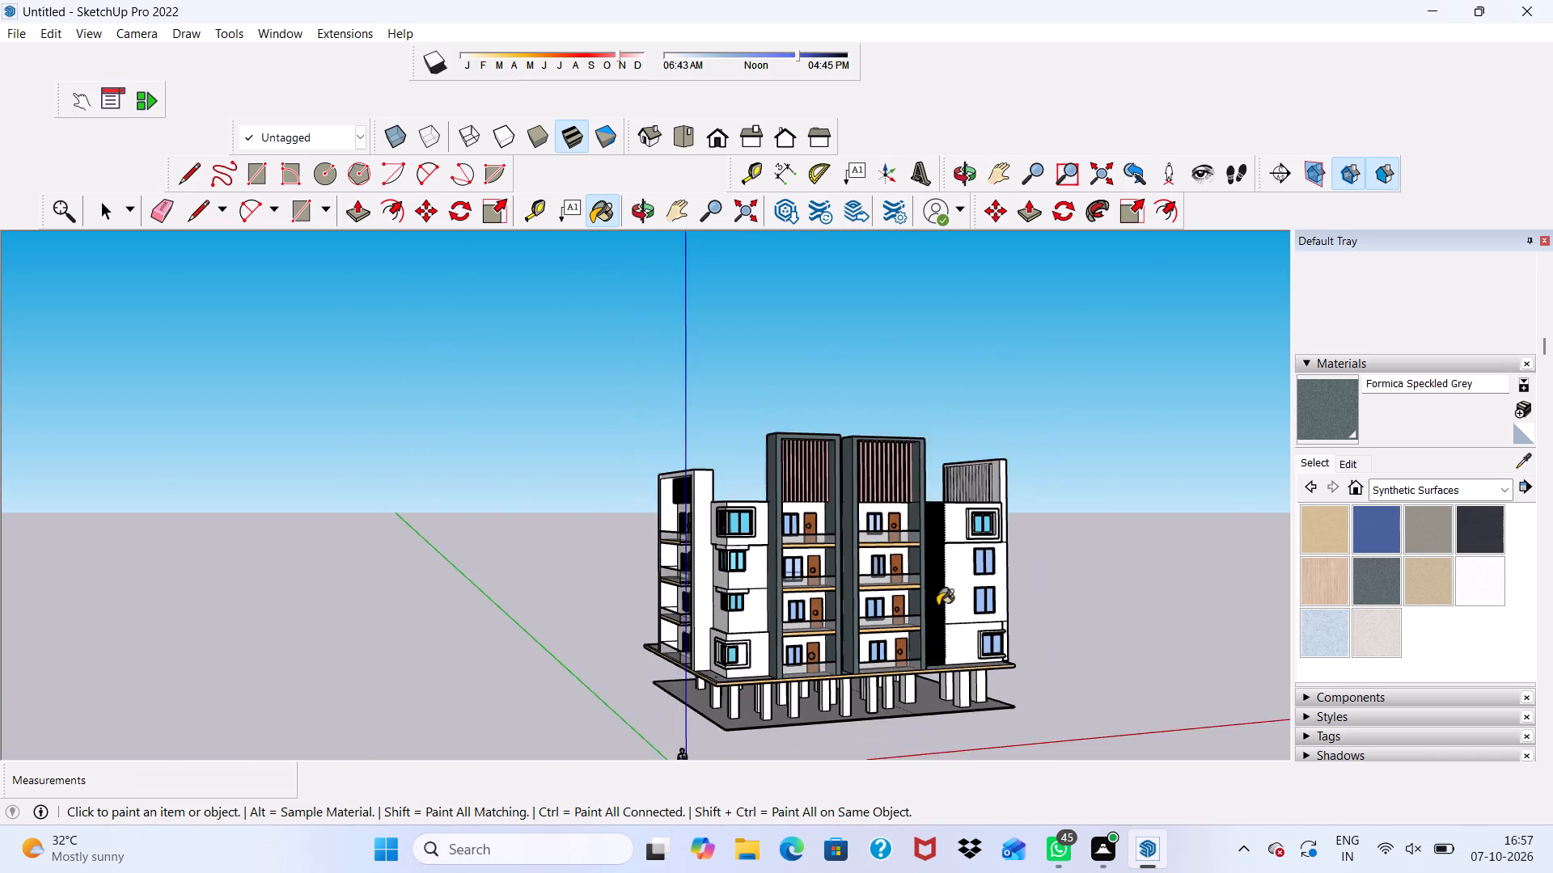
Paint the upper and lower parts of that frame's outer face toward the black louvres with Formica Speckled Grey.
{"action": "middle_click_drag", "start_coordinate": [937, 605], "coordinate": [410, 629]}
{"action": "scroll", "coordinate": [522, 566], "scroll_direction": "up", "scroll_amount": 4}
{"action": "scroll", "coordinate": [536, 560], "scroll_direction": "down", "scroll_amount": 1}
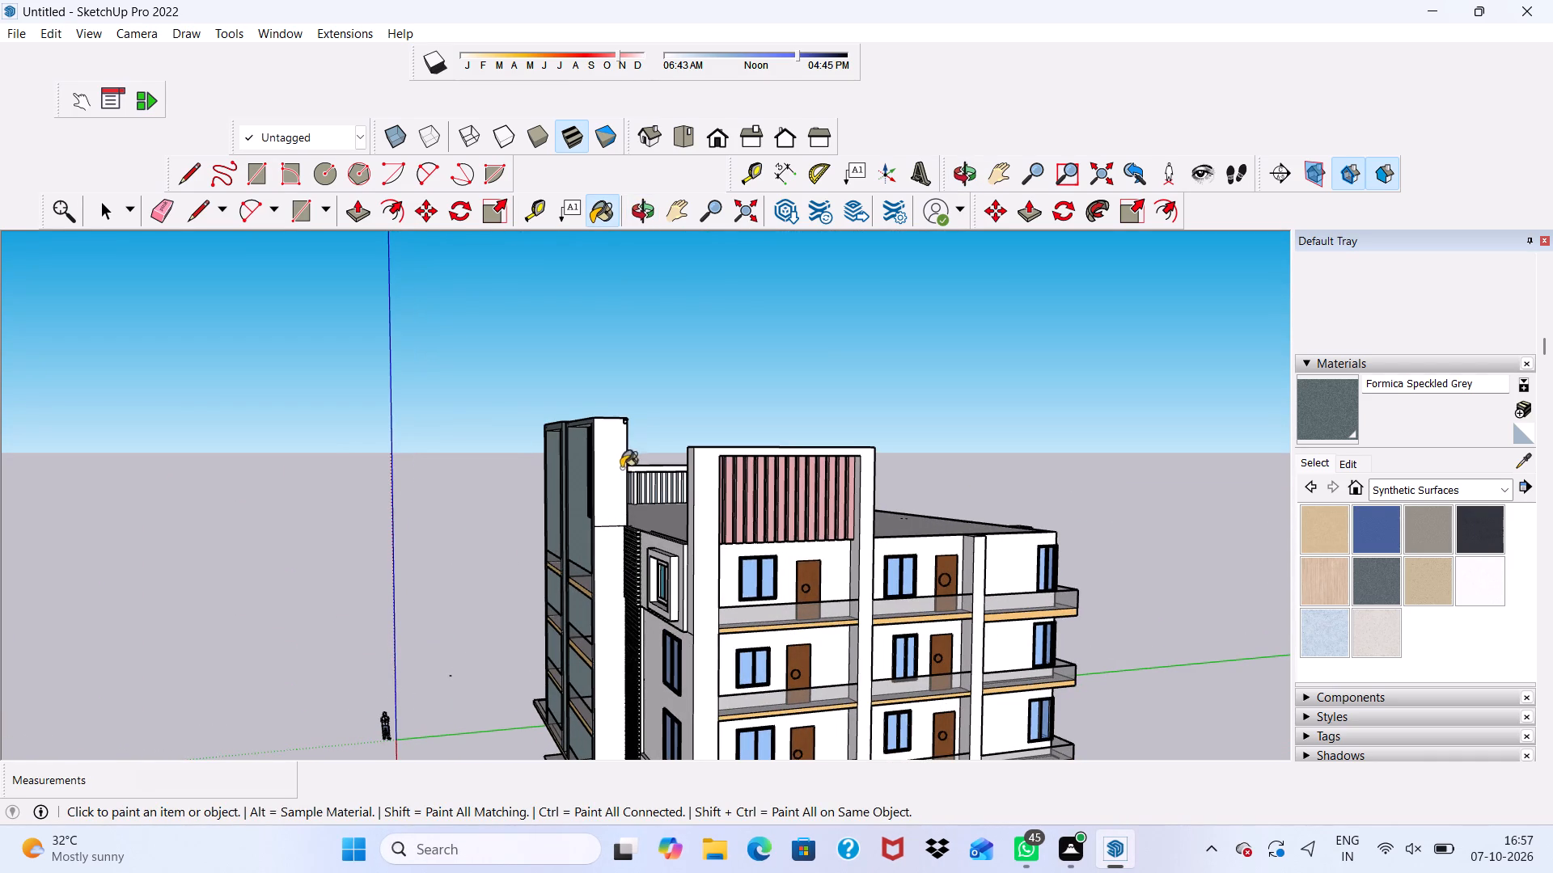
{"action": "left_click", "coordinate": [614, 464]}
{"action": "left_click", "coordinate": [610, 570]}
Examine the painted frames and facade from above and in the standard Front view.
{"action": "scroll", "coordinate": [609, 589], "scroll_direction": "down", "scroll_amount": 5}
{"action": "middle_click_drag", "start_coordinate": [616, 499], "coordinate": [648, 593]}
{"action": "scroll", "coordinate": [626, 519], "scroll_direction": "up", "scroll_amount": 2}
{"action": "scroll", "coordinate": [625, 514], "scroll_direction": "down", "scroll_amount": 5}
{"action": "scroll", "coordinate": [517, 743], "scroll_direction": "up", "scroll_amount": 3}
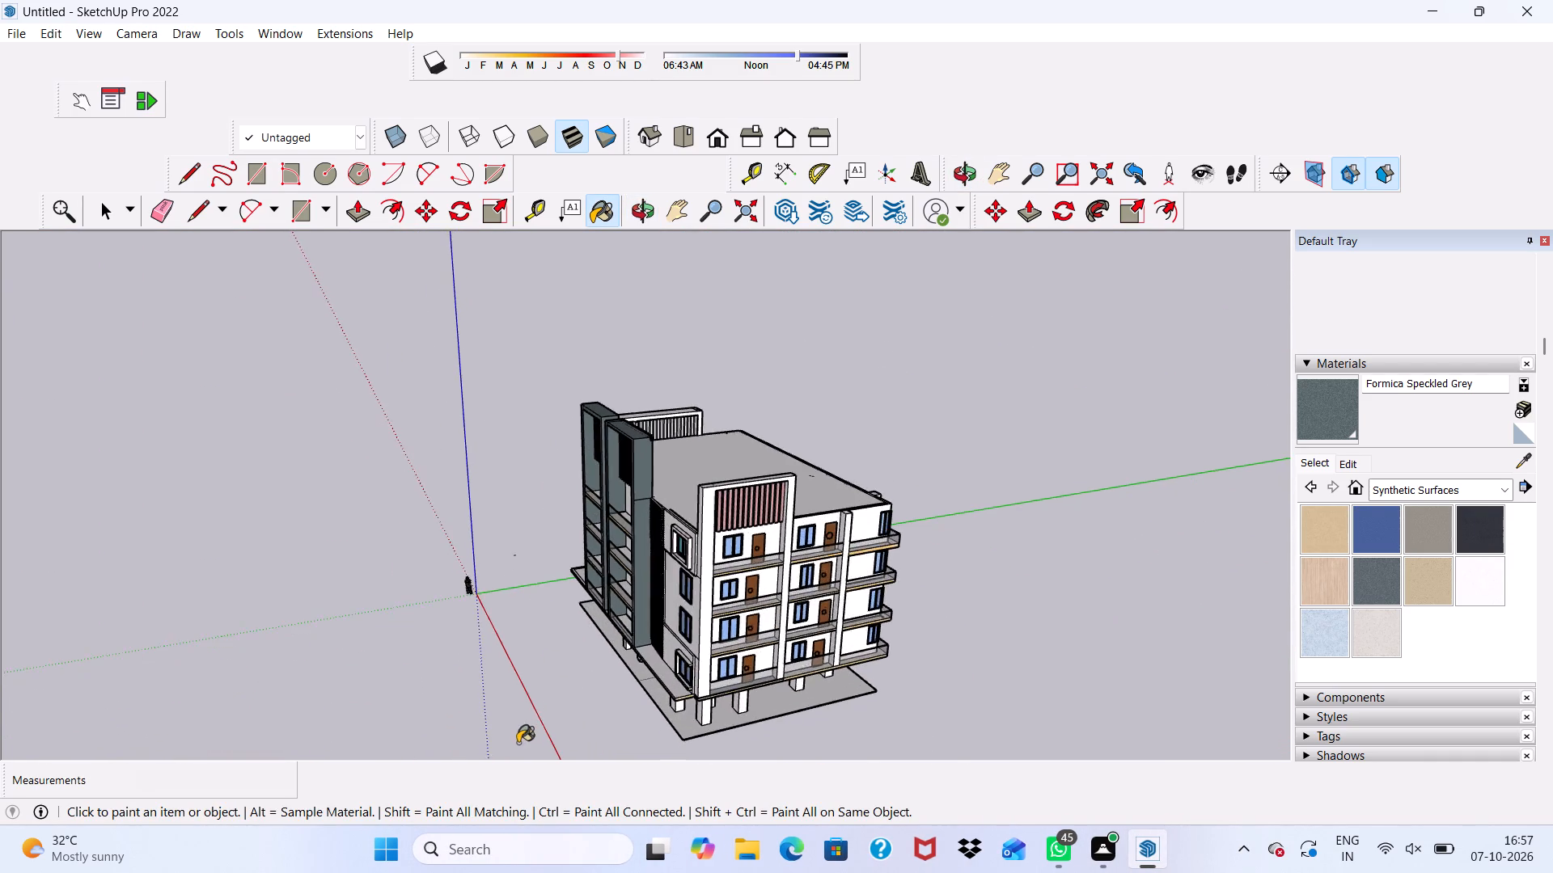
{"action": "scroll", "coordinate": [574, 662], "scroll_direction": "up", "scroll_amount": 13}
{"action": "scroll", "coordinate": [485, 630], "scroll_direction": "down", "scroll_amount": 2}
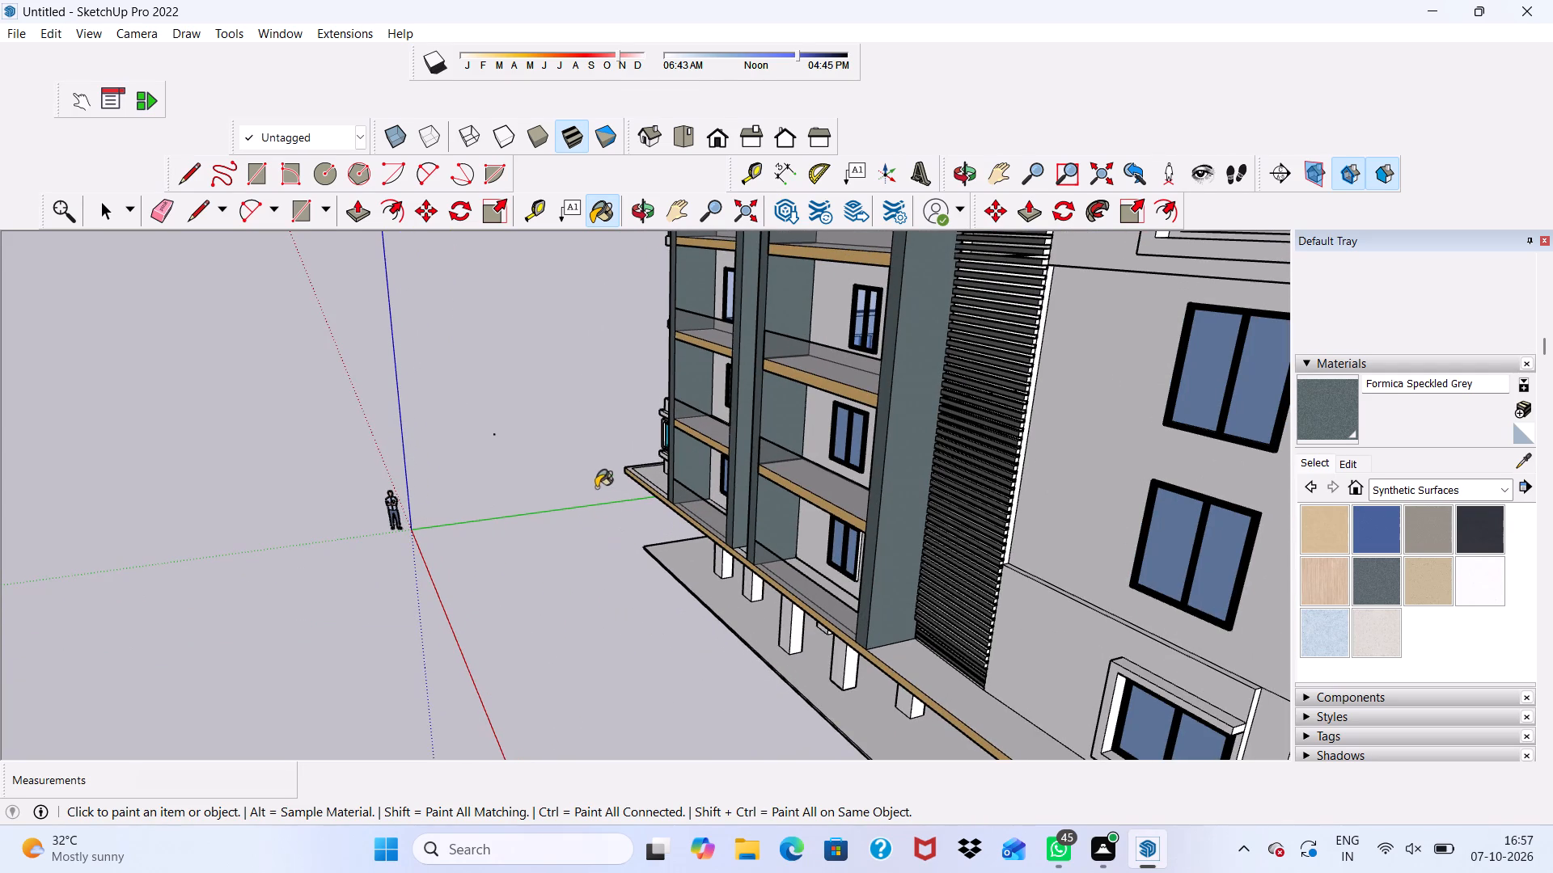
{"action": "left_click", "coordinate": [721, 145]}
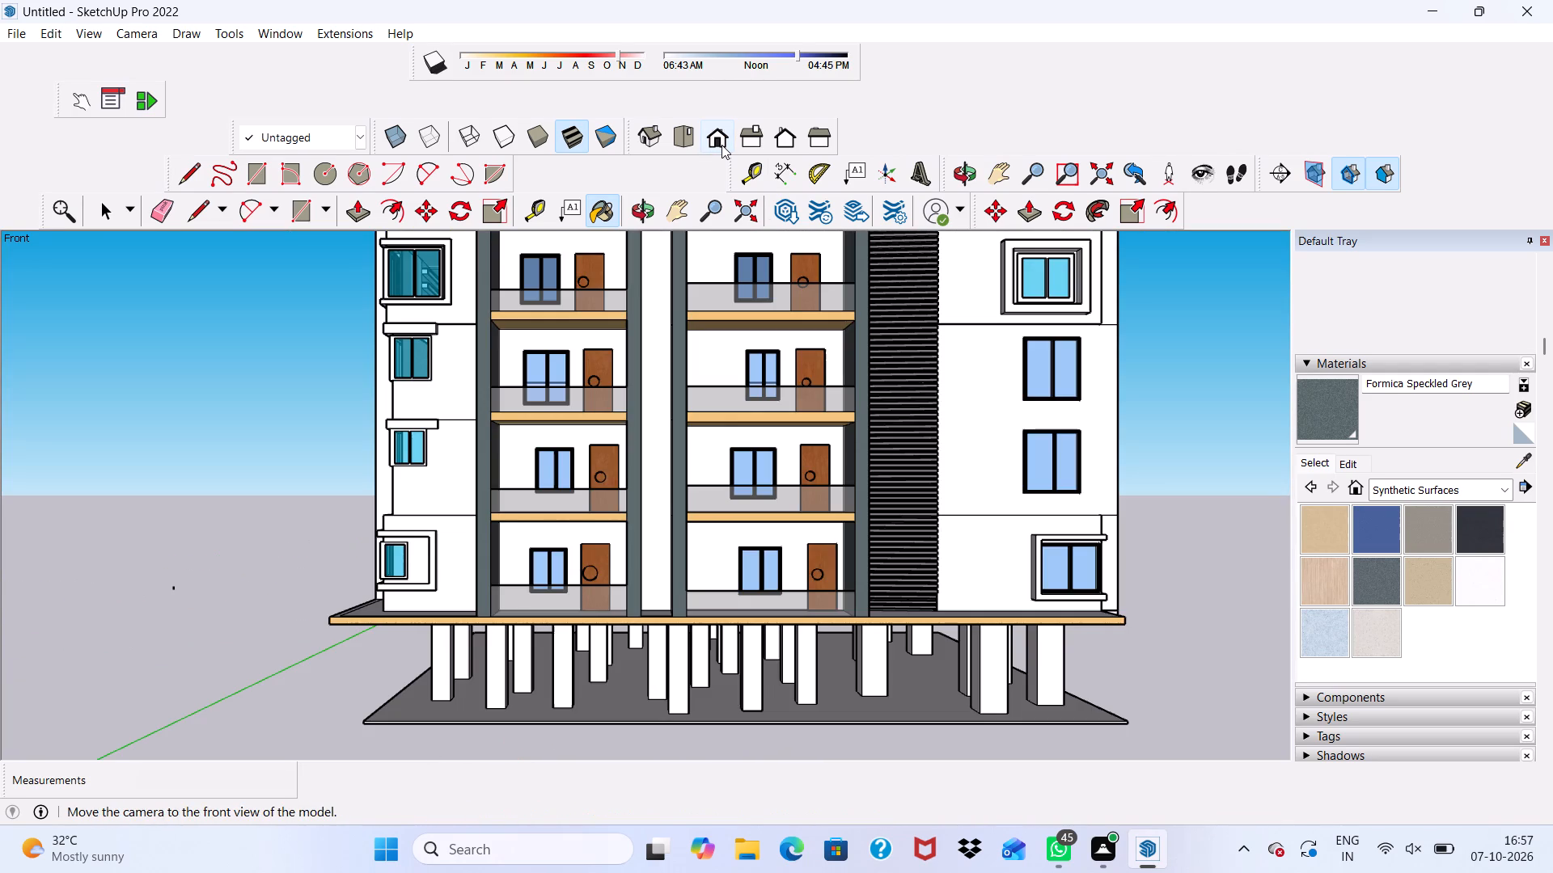
{"action": "scroll", "coordinate": [0, 53], "scroll_direction": "down", "scroll_amount": 2}
{"action": "scroll", "coordinate": [0, 265], "scroll_direction": "down", "scroll_amount": 2}
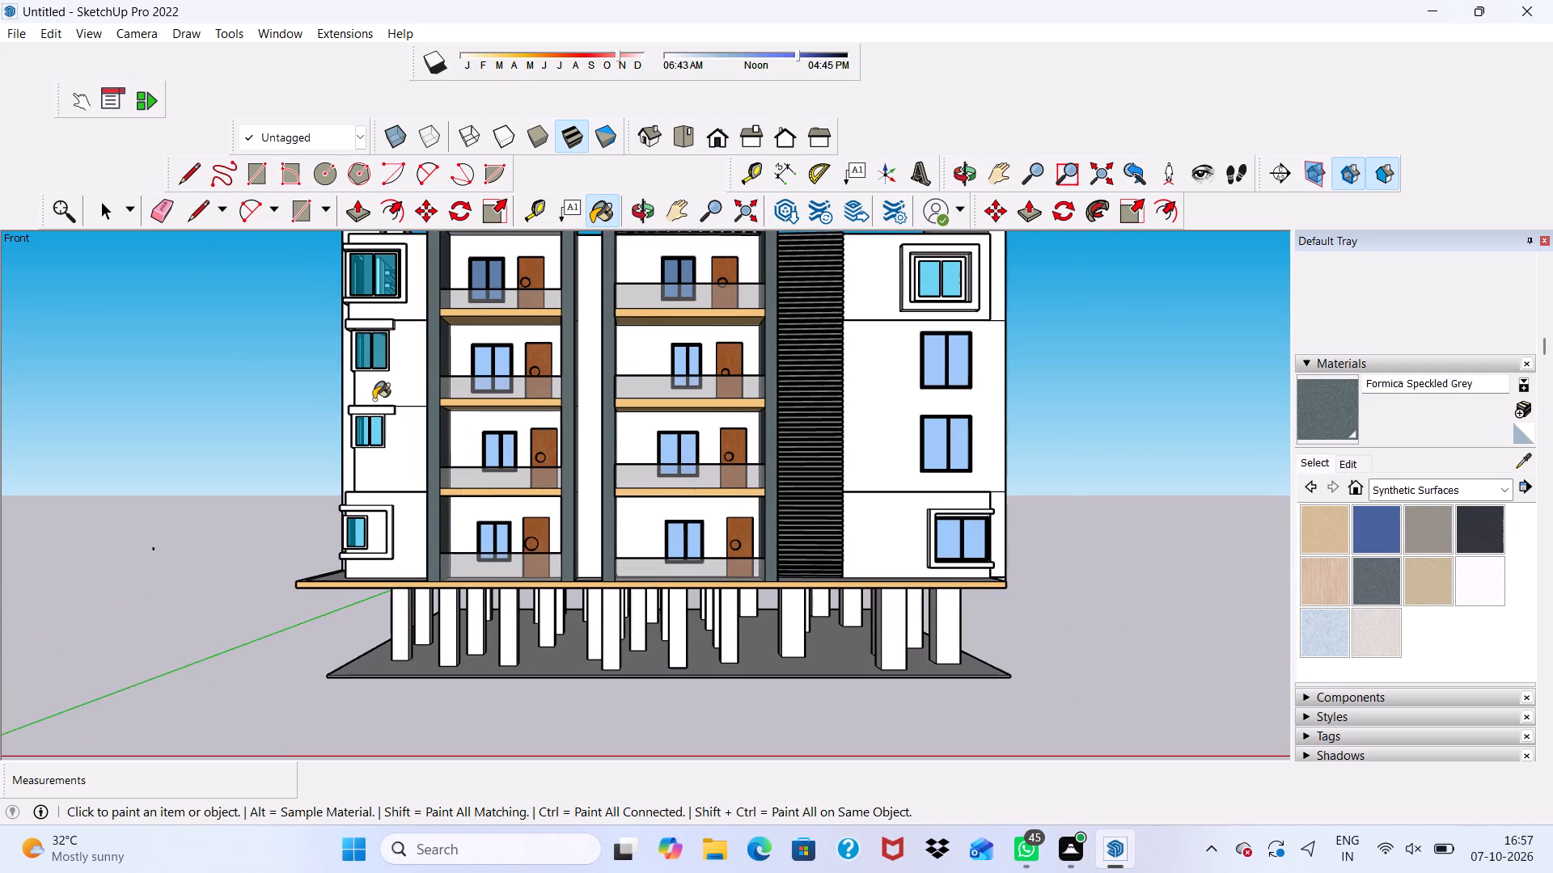
{"action": "scroll", "coordinate": [355, 405], "scroll_direction": "up", "scroll_amount": 2}
{"action": "scroll", "coordinate": [355, 405], "scroll_direction": "down", "scroll_amount": 7}
{"action": "scroll", "coordinate": [643, 369], "scroll_direction": "up", "scroll_amount": 7}
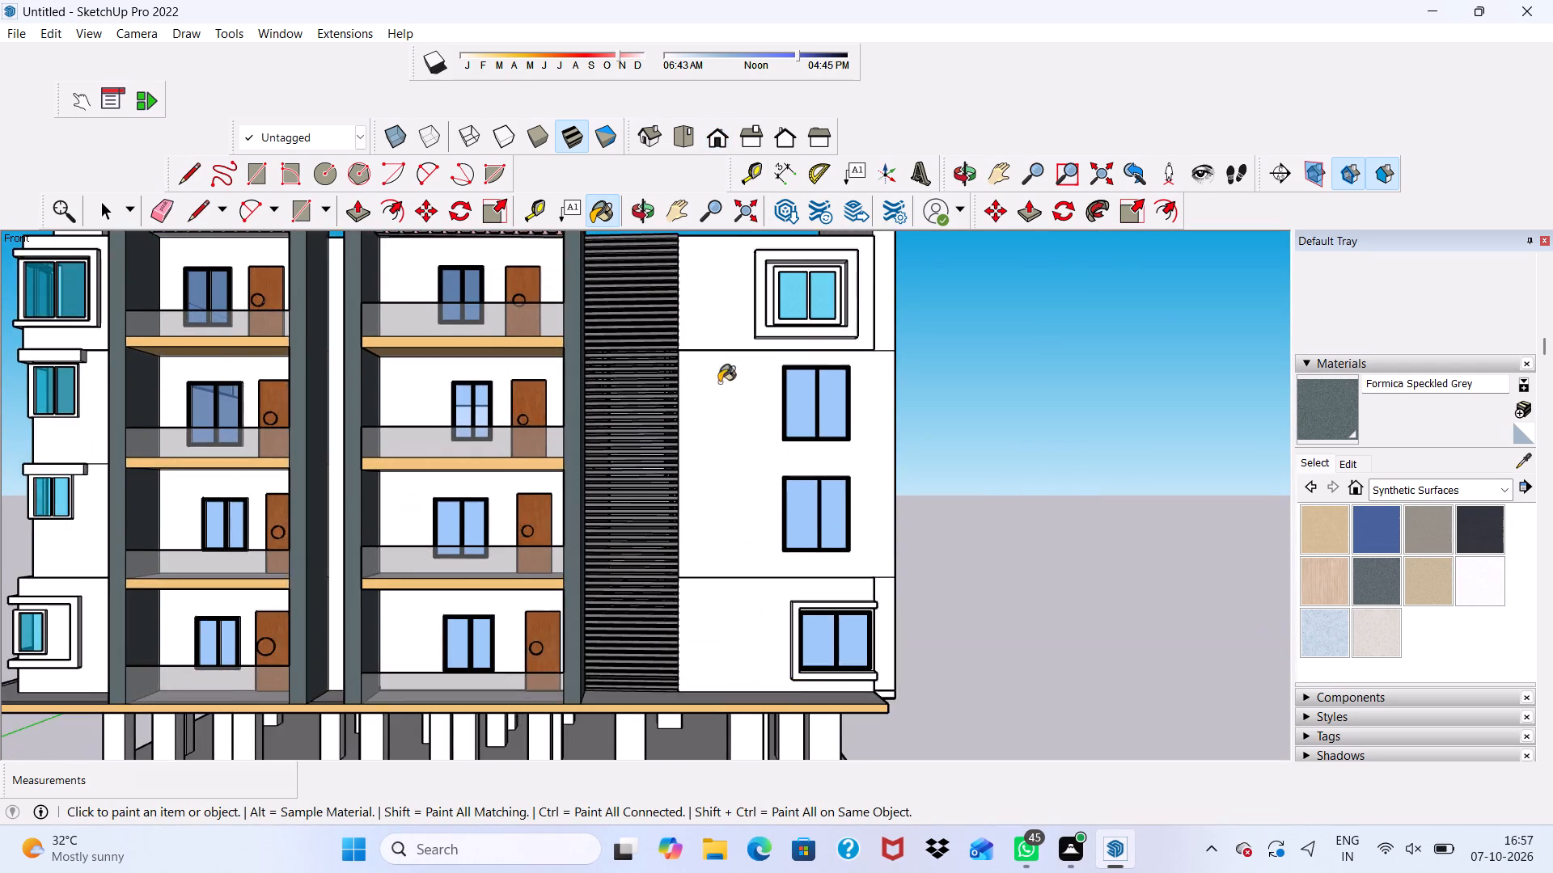
{"action": "scroll", "coordinate": [809, 415], "scroll_direction": "up", "scroll_amount": 1}
{"action": "scroll", "coordinate": [821, 407], "scroll_direction": "down", "scroll_amount": 5}
Paint the side facade's tall frame front and its upper three inner wall segments on the building-corner side with Formica Speckled Grey.
{"action": "middle_click_drag", "start_coordinate": [826, 419], "coordinate": [376, 465]}
{"action": "scroll", "coordinate": [543, 391], "scroll_direction": "up", "scroll_amount": 4}
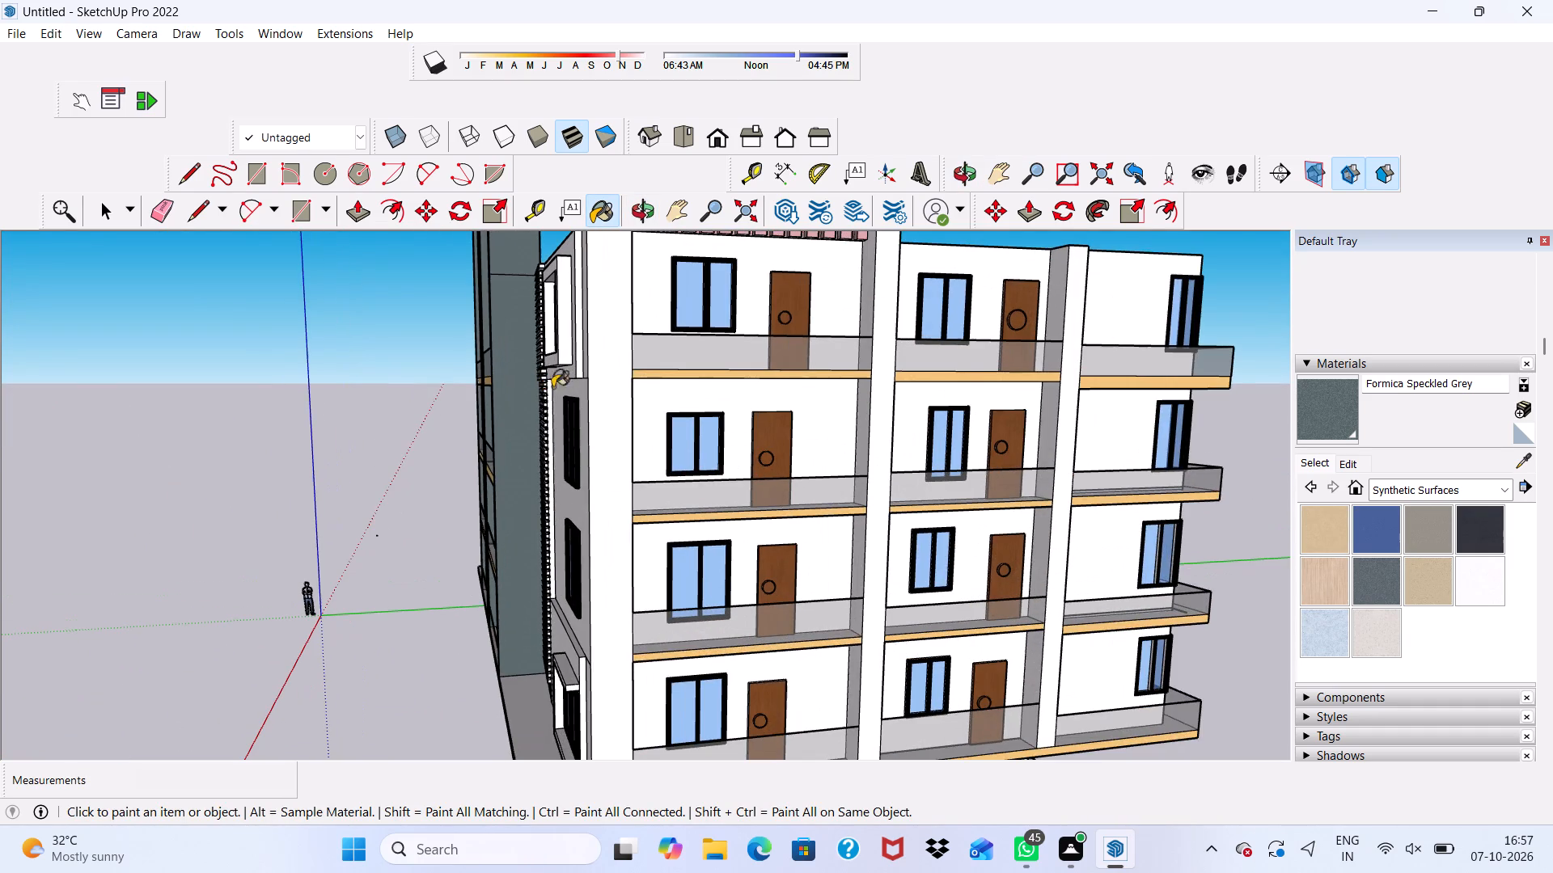
{"action": "left_click", "coordinate": [613, 361]}
{"action": "middle_click_drag", "start_coordinate": [650, 408], "coordinate": [513, 411]}
{"action": "scroll", "coordinate": [513, 413], "scroll_direction": "up", "scroll_amount": 4}
{"action": "left_click", "coordinate": [513, 413]}
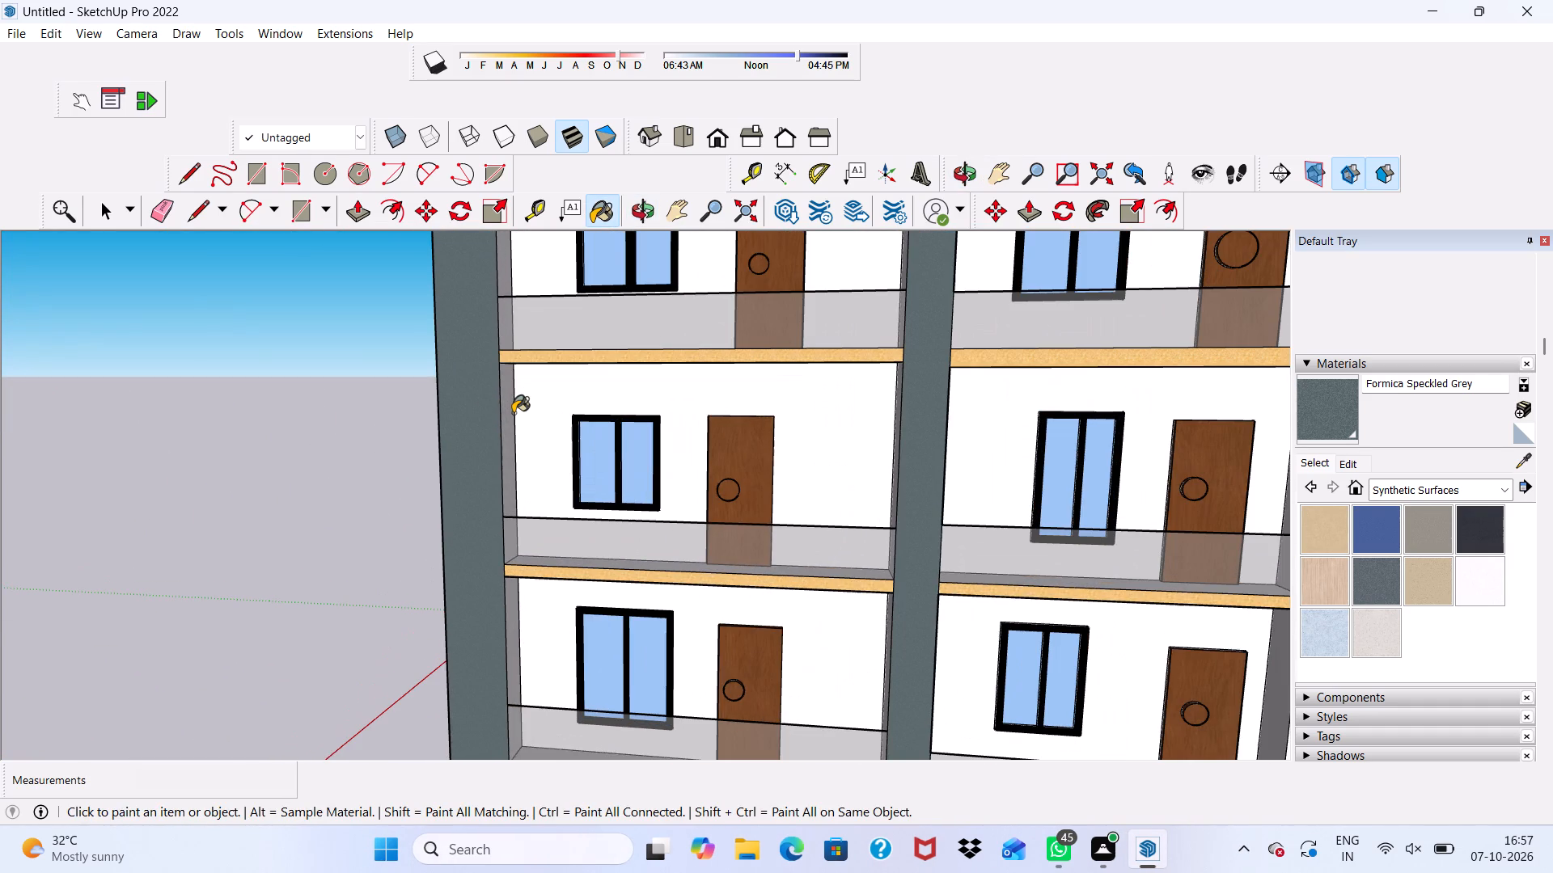
{"action": "left_click", "coordinate": [499, 275]}
{"action": "scroll", "coordinate": [528, 550], "scroll_direction": "up", "scroll_amount": 2}
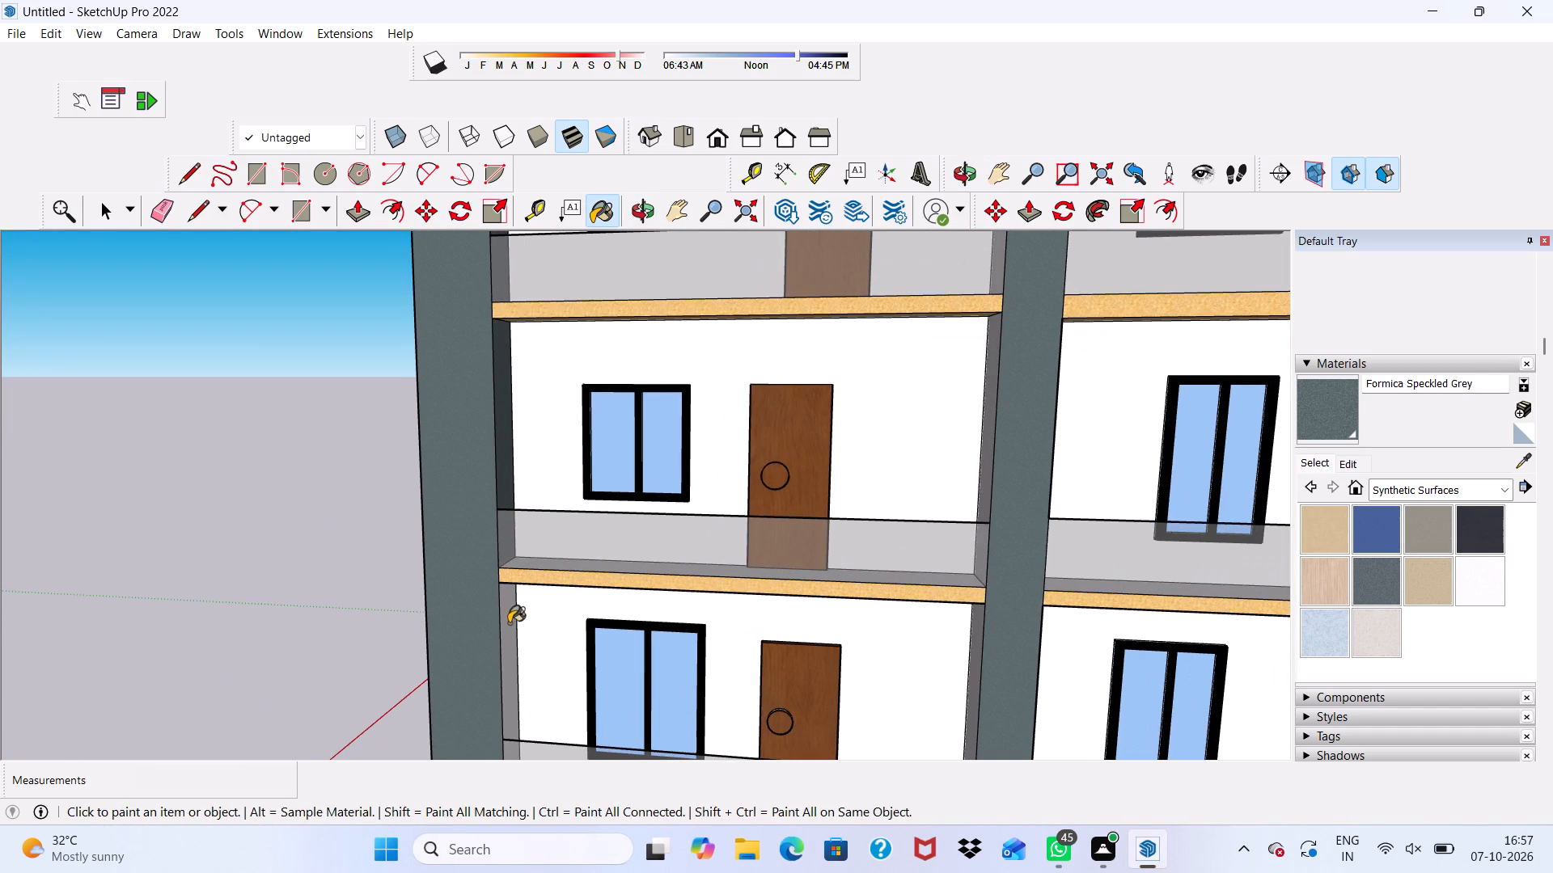
{"action": "left_click", "coordinate": [507, 626]}
Paint the four inner wall segments on the opposite side of the side facade's frame with Formica Speckled Grey.
{"action": "scroll", "coordinate": [640, 517], "scroll_direction": "down", "scroll_amount": 1}
{"action": "middle_click_drag", "start_coordinate": [640, 517], "coordinate": [929, 424]}
{"action": "scroll", "coordinate": [1020, 411], "scroll_direction": "up", "scroll_amount": 1}
{"action": "left_click", "coordinate": [1020, 411]}
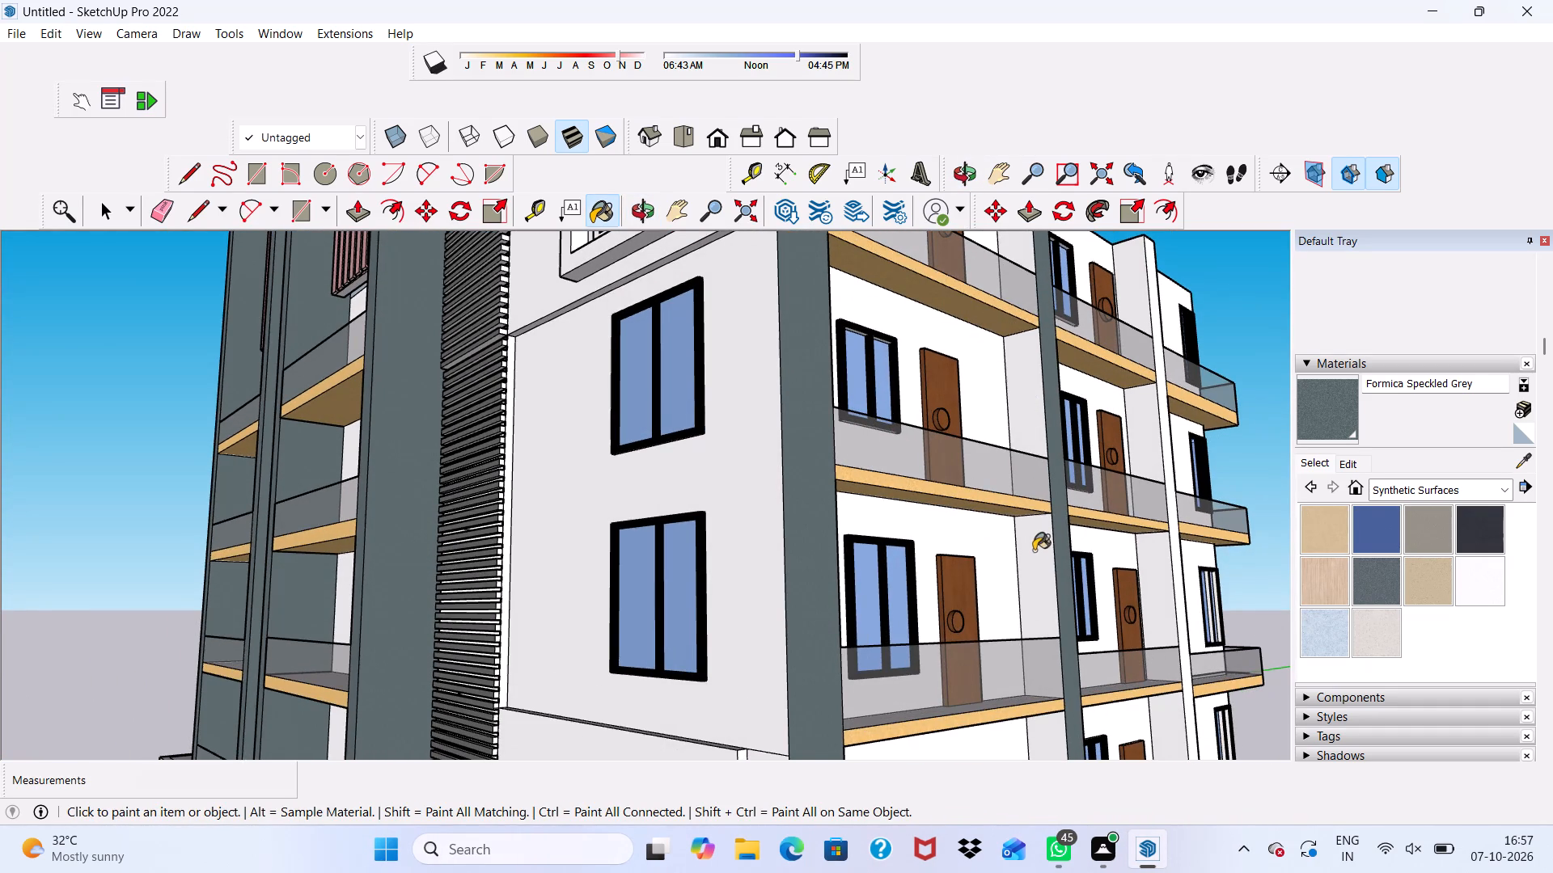
{"action": "left_click", "coordinate": [1035, 551]}
{"action": "scroll", "coordinate": [1023, 477], "scroll_direction": "down", "scroll_amount": 4}
{"action": "scroll", "coordinate": [1024, 293], "scroll_direction": "up", "scroll_amount": 1}
{"action": "left_click", "coordinate": [1024, 293]}
{"action": "scroll", "coordinate": [1022, 311], "scroll_direction": "down", "scroll_amount": 4}
{"action": "scroll", "coordinate": [1073, 583], "scroll_direction": "up", "scroll_amount": 2}
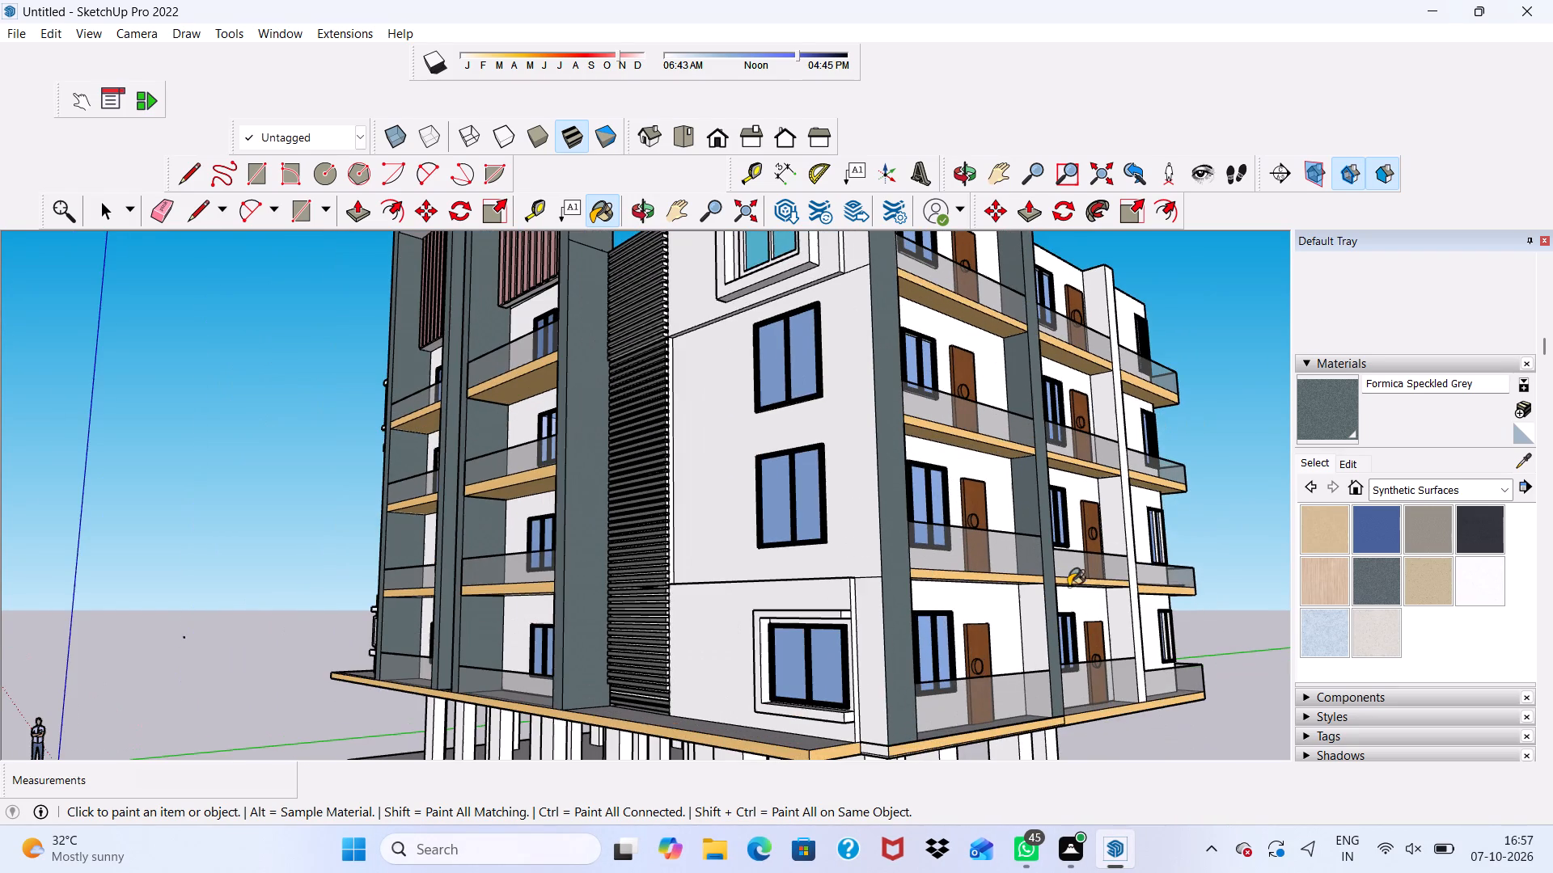
{"action": "left_click", "coordinate": [1039, 638]}
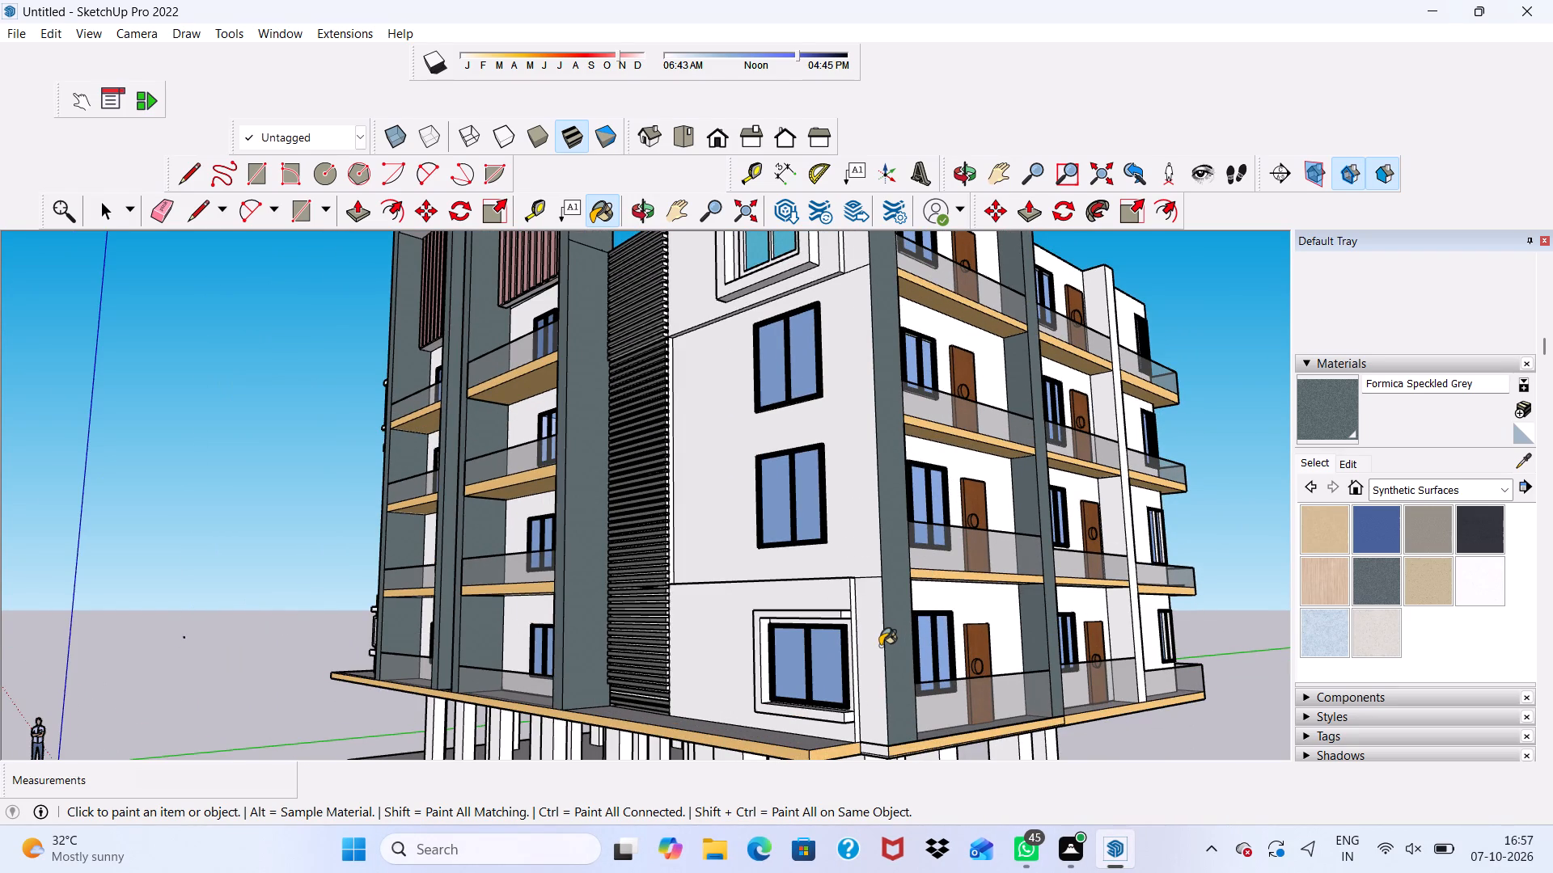
Paint the wall around the two middle windows between the black louvres and the side frame with Formica Speckled Grey.
{"action": "left_click", "coordinate": [880, 646]}
{"action": "left_click", "coordinate": [869, 528]}
{"action": "scroll", "coordinate": [869, 527], "scroll_direction": "down", "scroll_amount": 4}
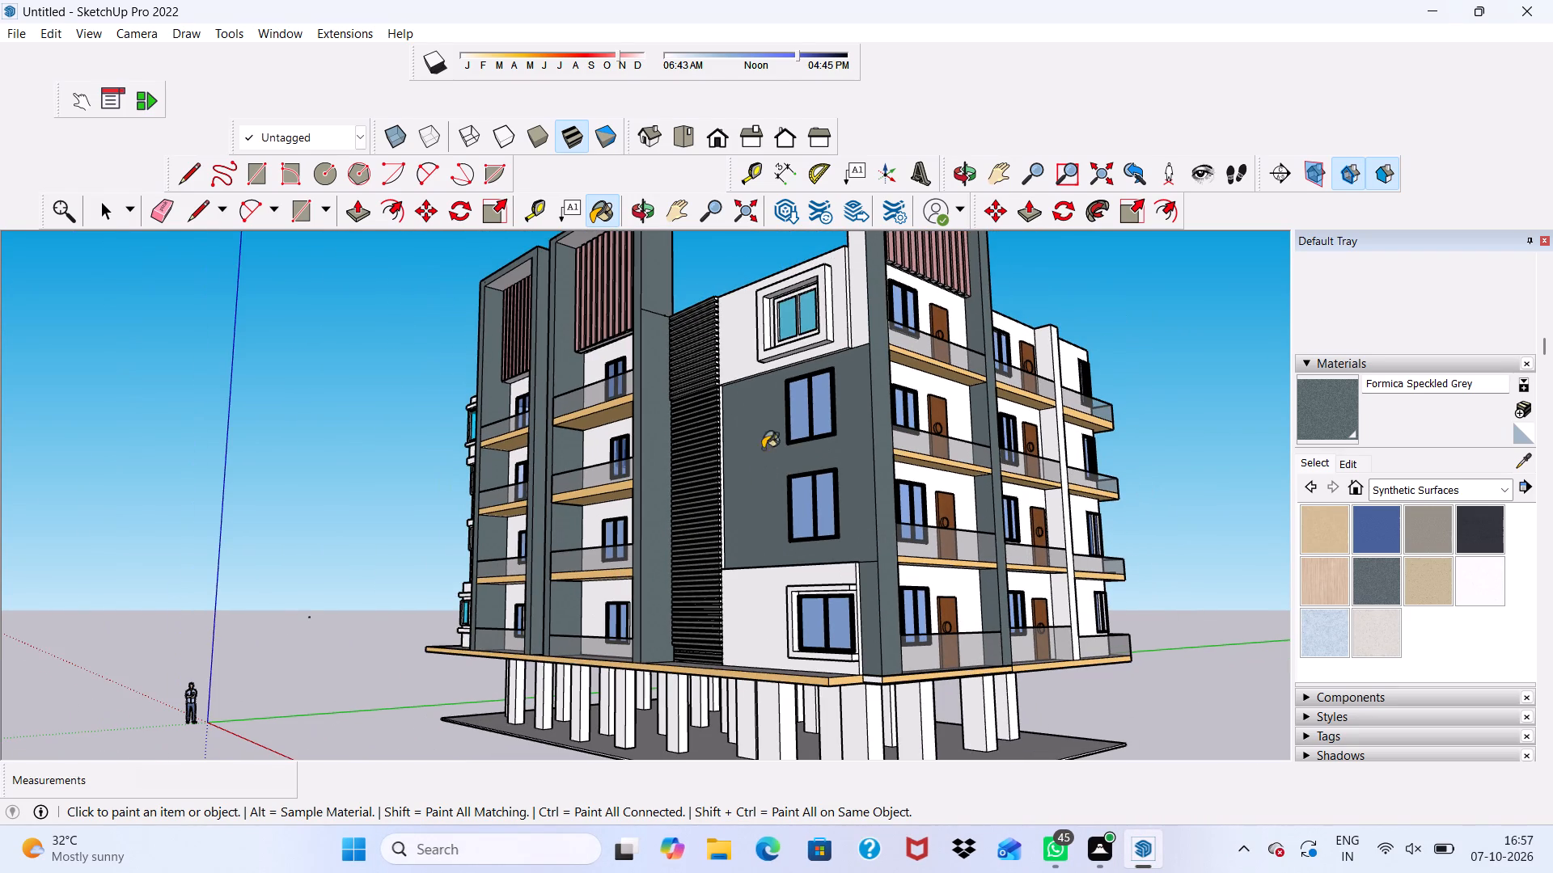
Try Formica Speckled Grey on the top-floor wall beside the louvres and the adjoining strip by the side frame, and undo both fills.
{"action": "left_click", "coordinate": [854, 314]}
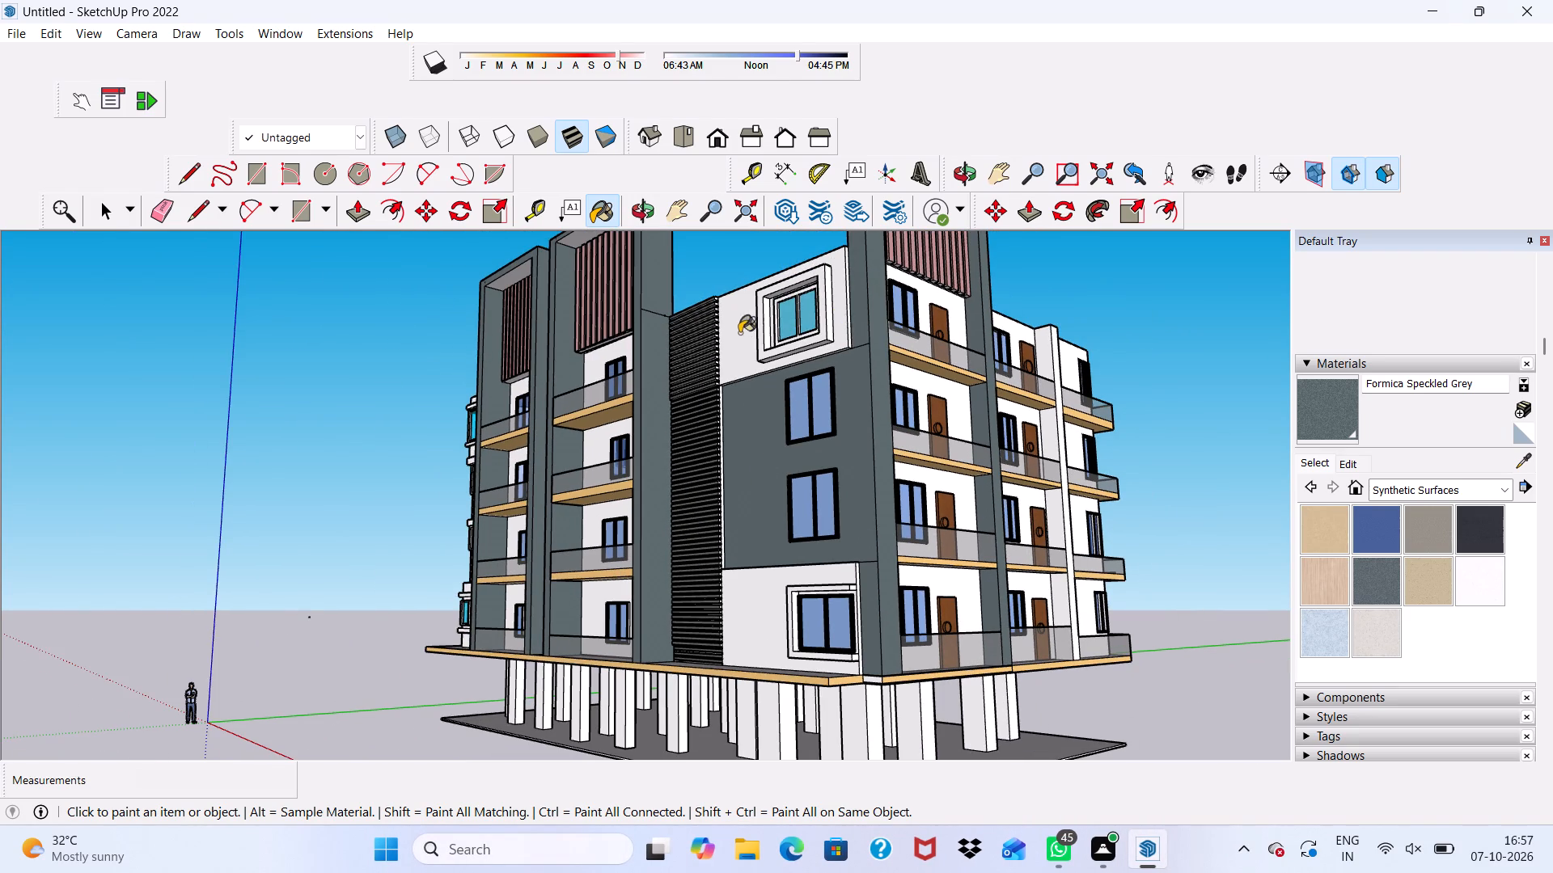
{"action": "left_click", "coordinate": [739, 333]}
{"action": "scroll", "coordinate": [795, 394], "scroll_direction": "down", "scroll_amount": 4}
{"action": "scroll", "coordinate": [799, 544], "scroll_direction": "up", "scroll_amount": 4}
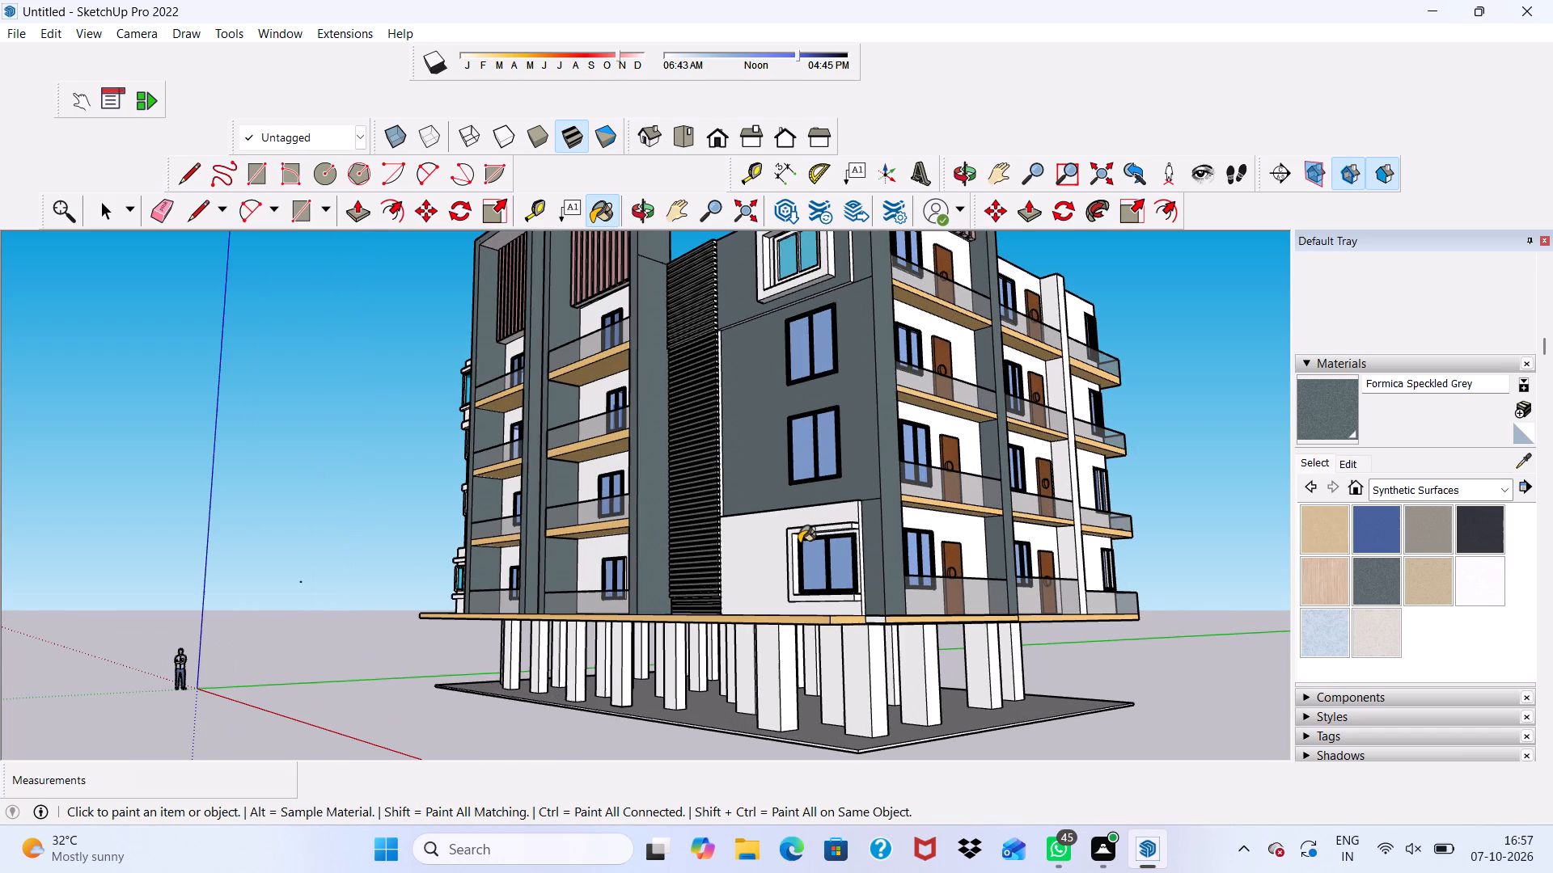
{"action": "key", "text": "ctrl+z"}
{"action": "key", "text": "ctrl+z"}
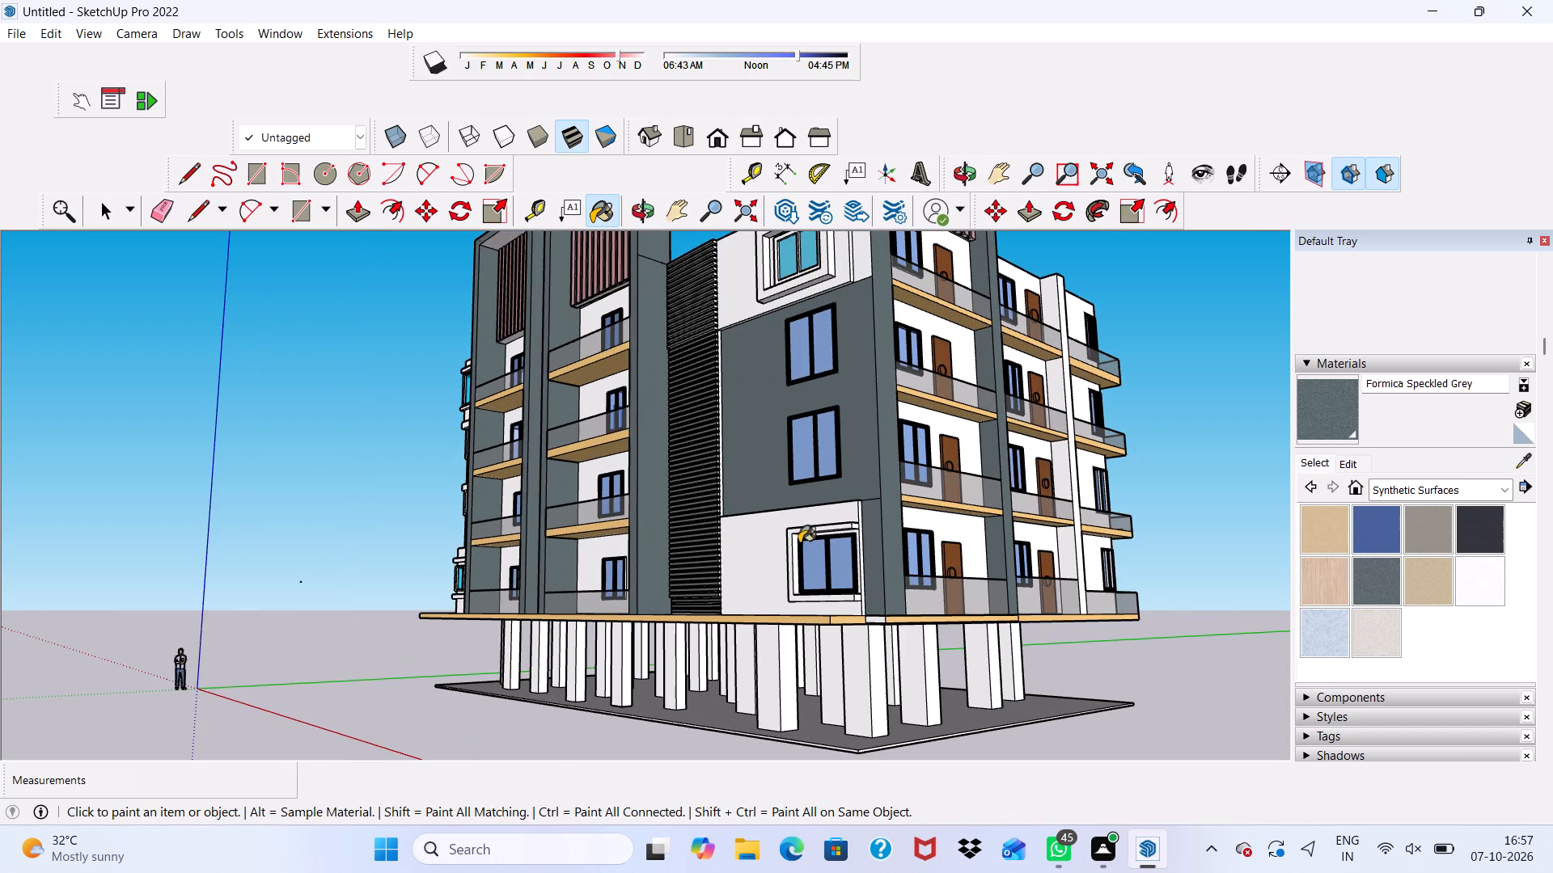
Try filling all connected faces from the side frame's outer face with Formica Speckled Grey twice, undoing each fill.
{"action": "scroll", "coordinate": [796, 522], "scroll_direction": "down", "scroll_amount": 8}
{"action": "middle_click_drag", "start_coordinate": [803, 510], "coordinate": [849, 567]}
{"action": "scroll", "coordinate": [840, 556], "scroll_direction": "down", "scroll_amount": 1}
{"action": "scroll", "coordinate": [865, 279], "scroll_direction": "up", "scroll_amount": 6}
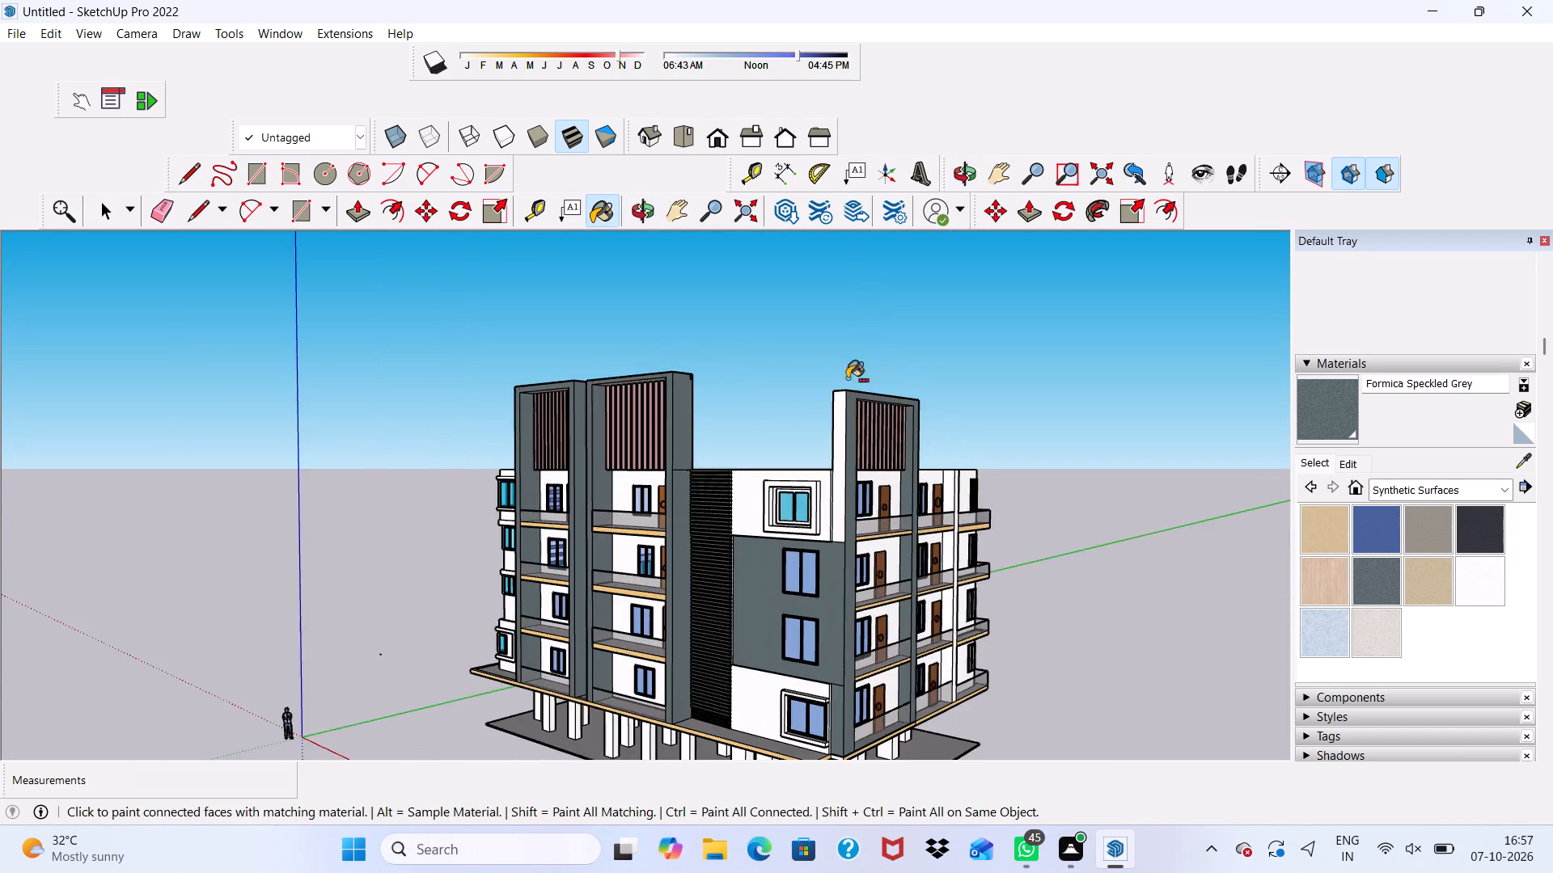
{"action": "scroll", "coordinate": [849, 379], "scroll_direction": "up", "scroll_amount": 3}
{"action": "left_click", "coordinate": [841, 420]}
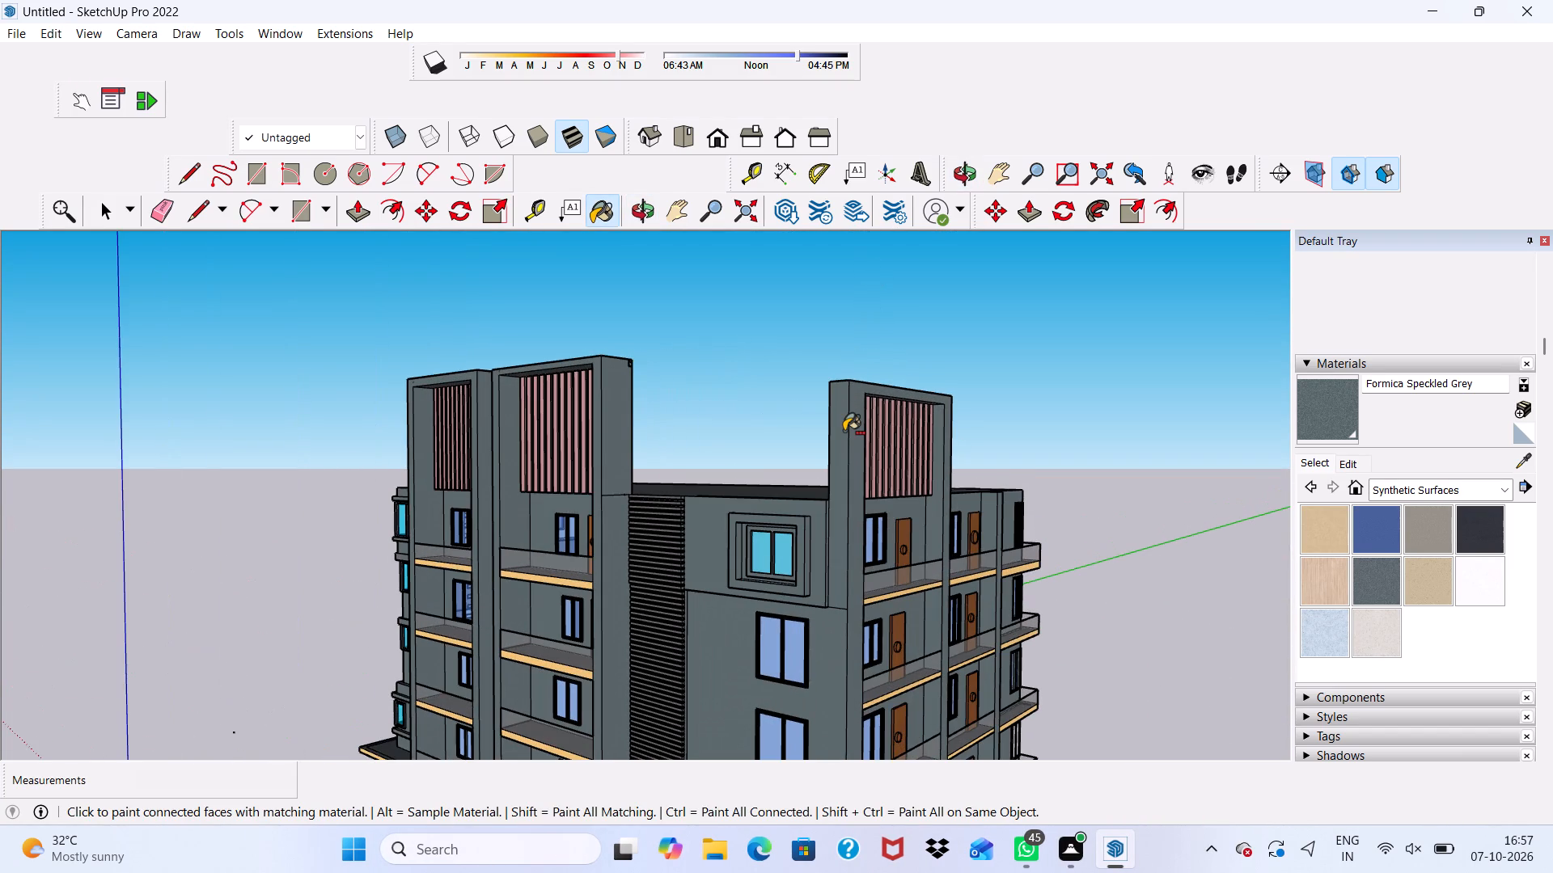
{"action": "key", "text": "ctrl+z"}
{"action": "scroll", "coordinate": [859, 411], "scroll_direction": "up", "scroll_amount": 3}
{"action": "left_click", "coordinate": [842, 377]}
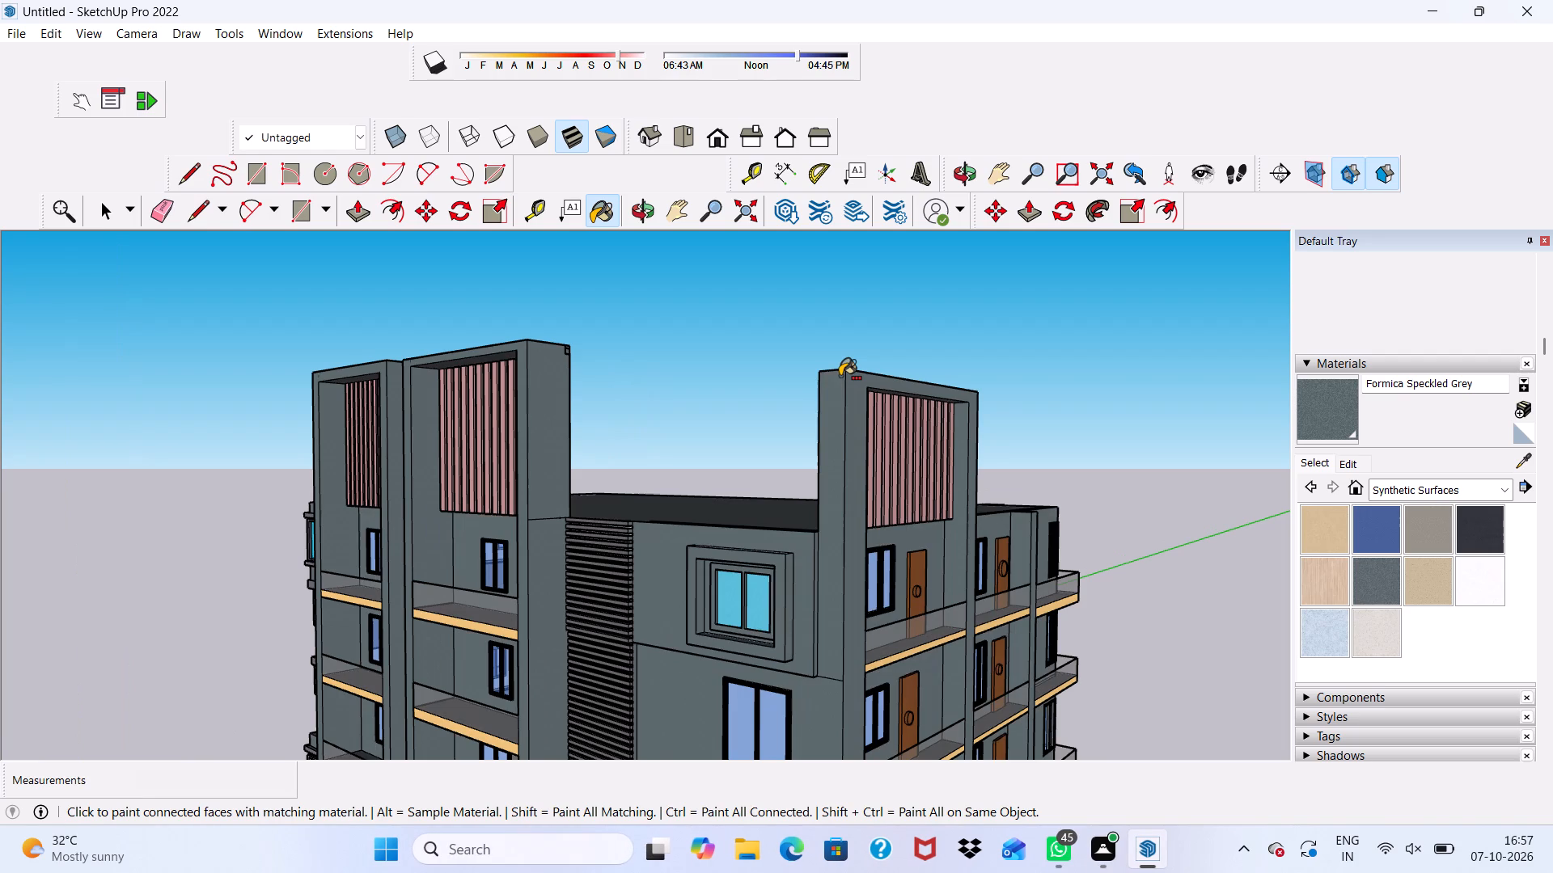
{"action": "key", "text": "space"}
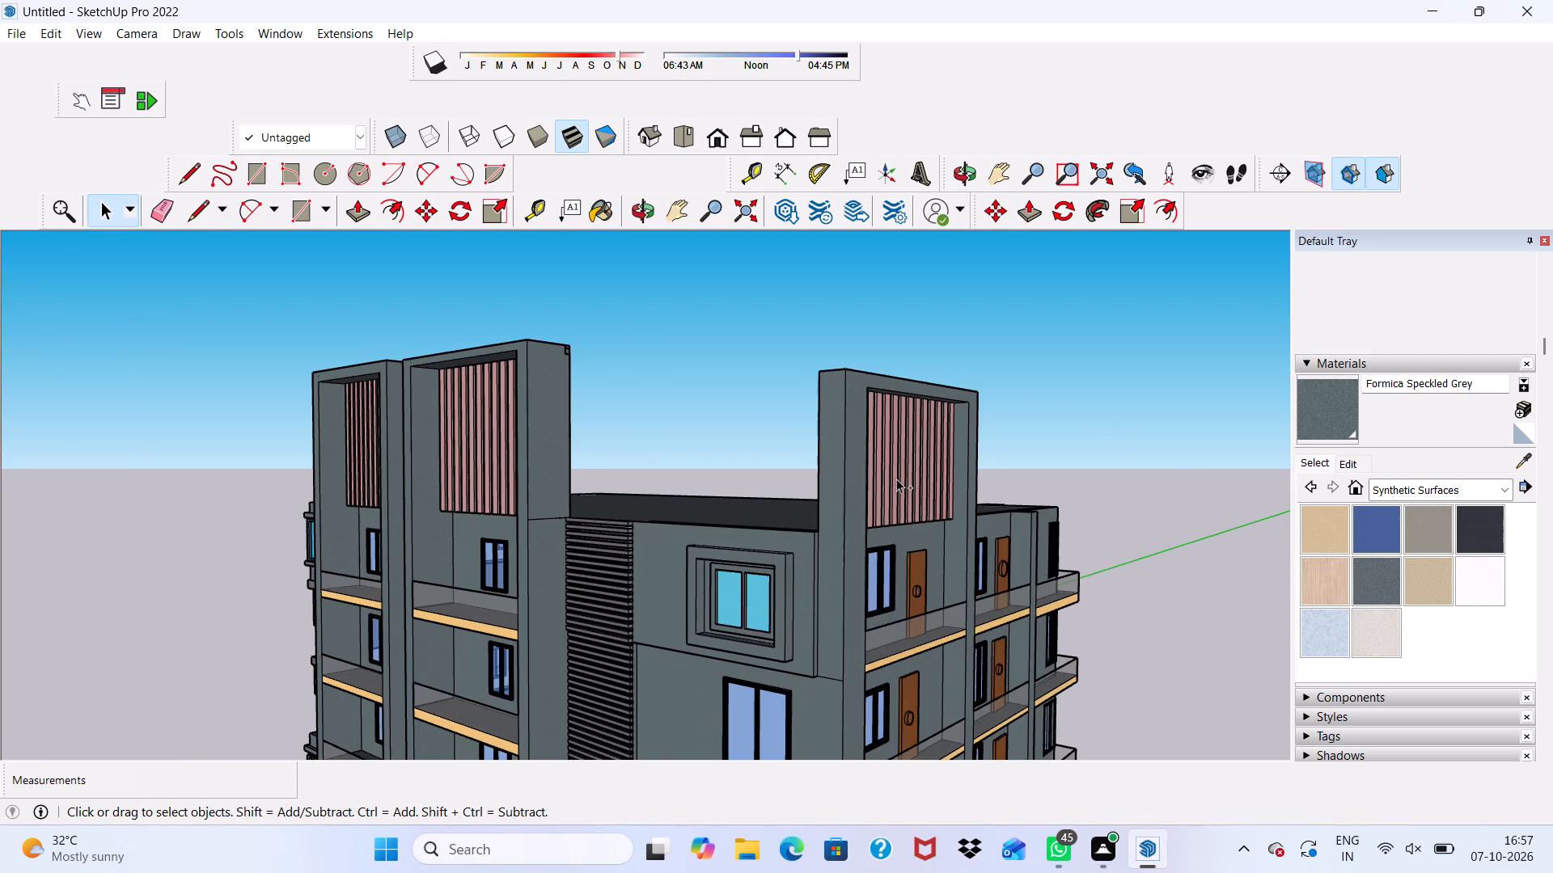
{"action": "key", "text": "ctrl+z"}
Paint both outer side faces of the side facade's tall frame with Formica Speckled Grey, one face at a time.
{"action": "left_click", "coordinate": [1382, 591]}
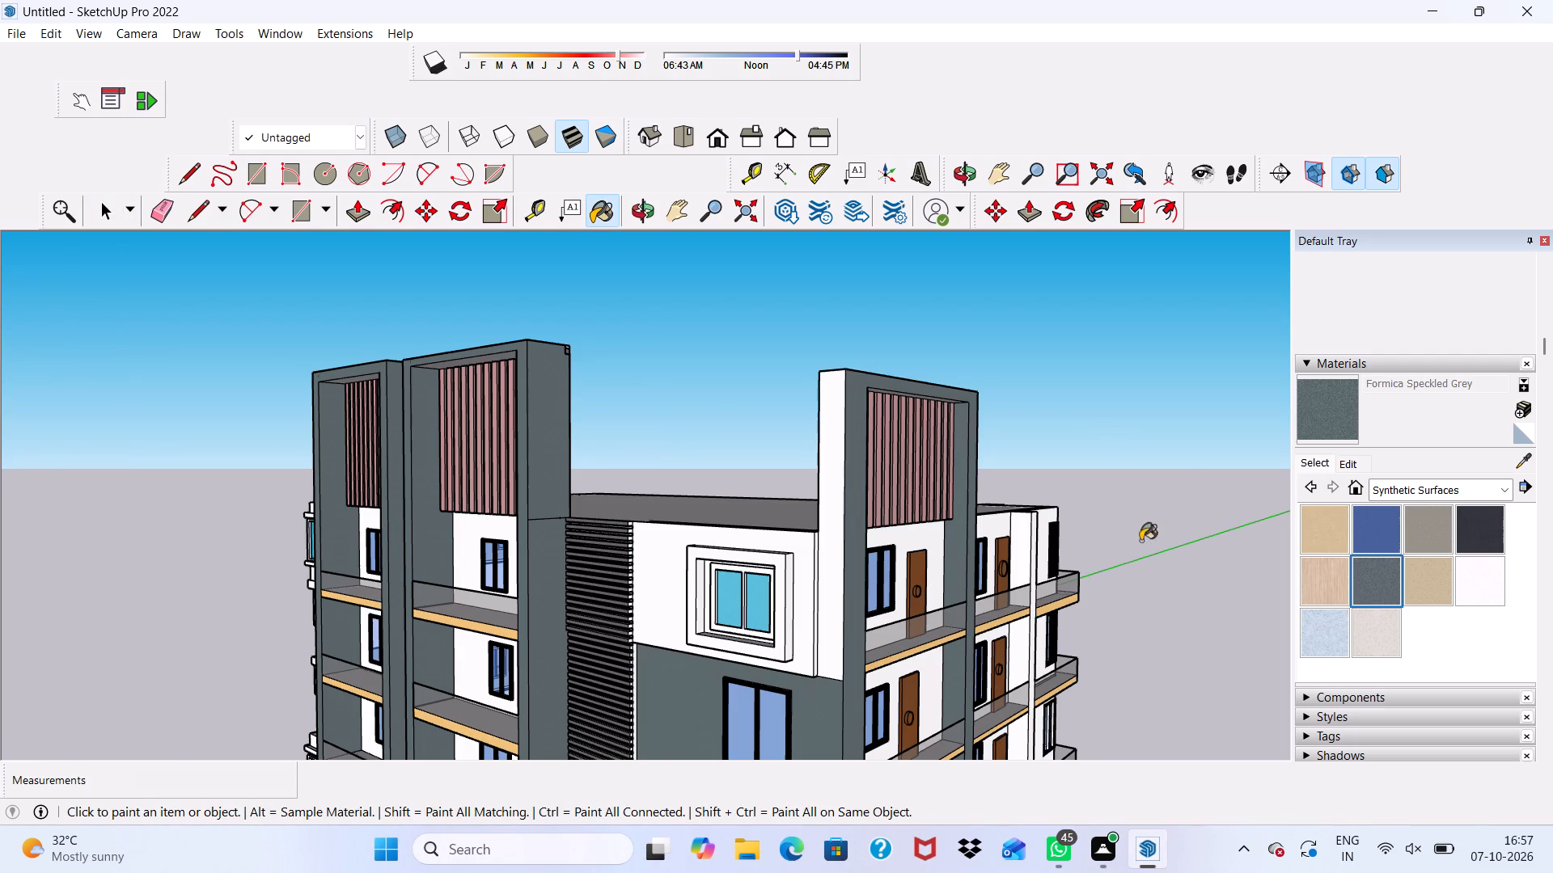
{"action": "scroll", "coordinate": [864, 432], "scroll_direction": "up", "scroll_amount": 3}
{"action": "left_click", "coordinate": [827, 402]}
{"action": "scroll", "coordinate": [827, 402], "scroll_direction": "down", "scroll_amount": 2}
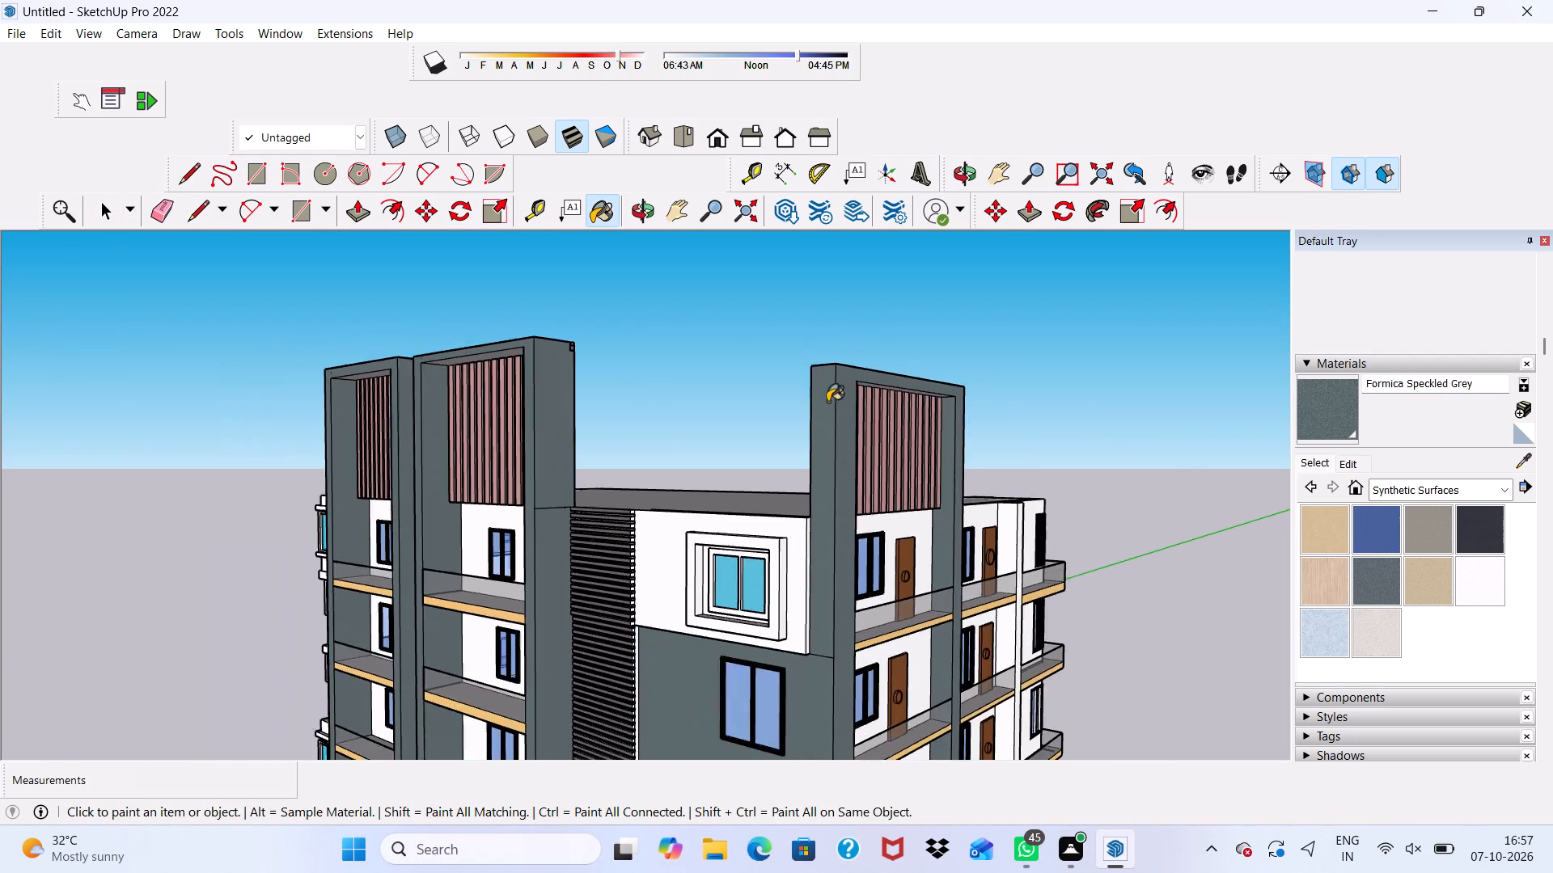
{"action": "scroll", "coordinate": [827, 402], "scroll_direction": "down", "scroll_amount": 6}
{"action": "middle_click_drag", "start_coordinate": [934, 407], "coordinate": [431, 437]}
{"action": "scroll", "coordinate": [934, 407], "scroll_direction": "down", "scroll_amount": 1}
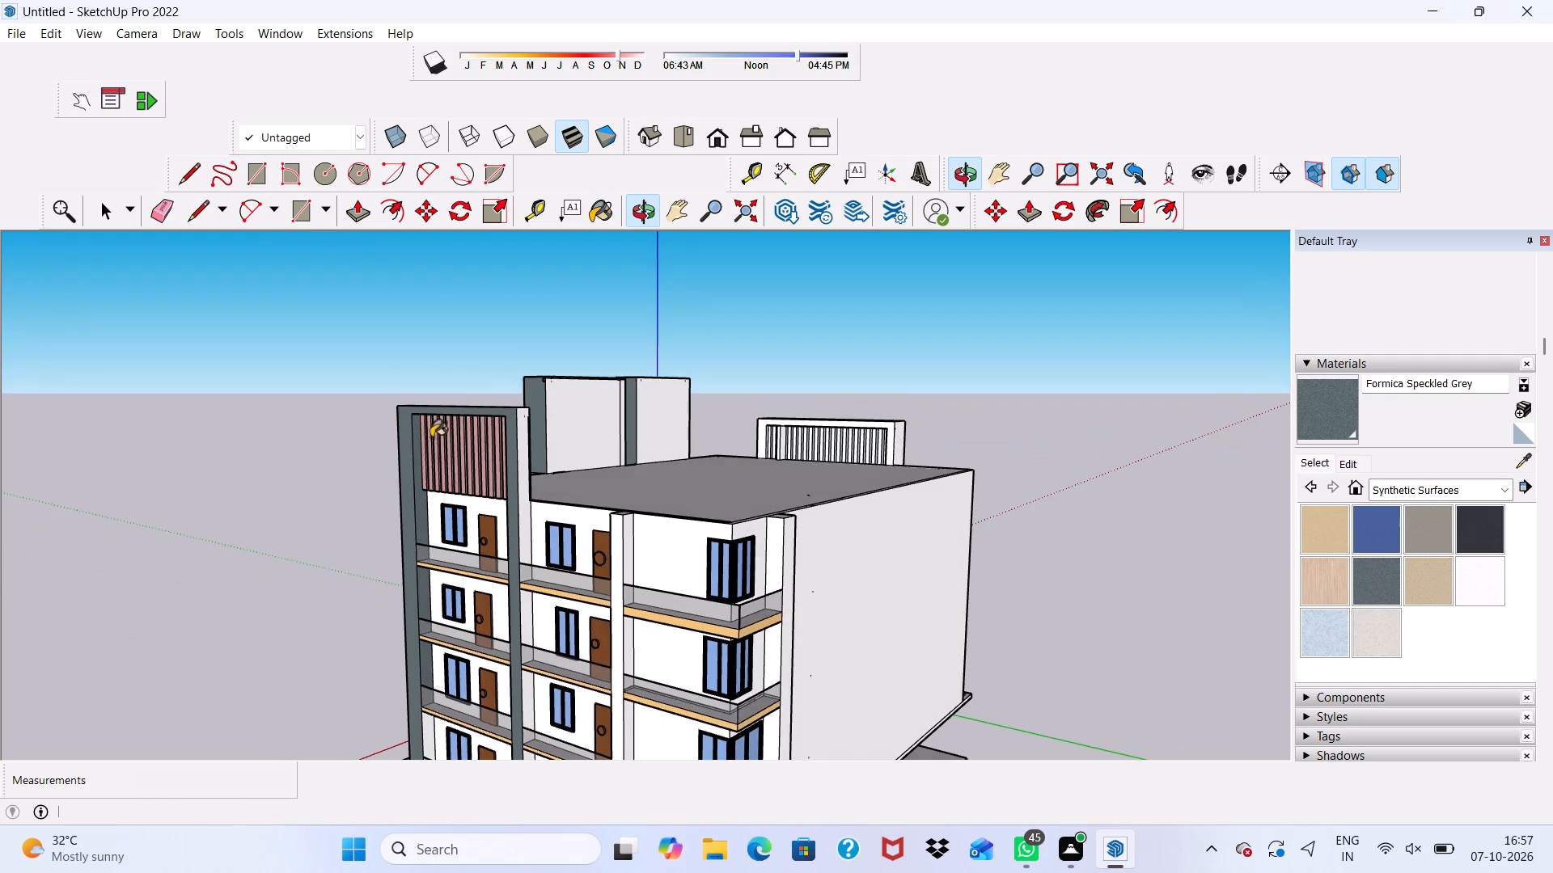
{"action": "scroll", "coordinate": [535, 424], "scroll_direction": "up", "scroll_amount": 4}
{"action": "left_click", "coordinate": [510, 442]}
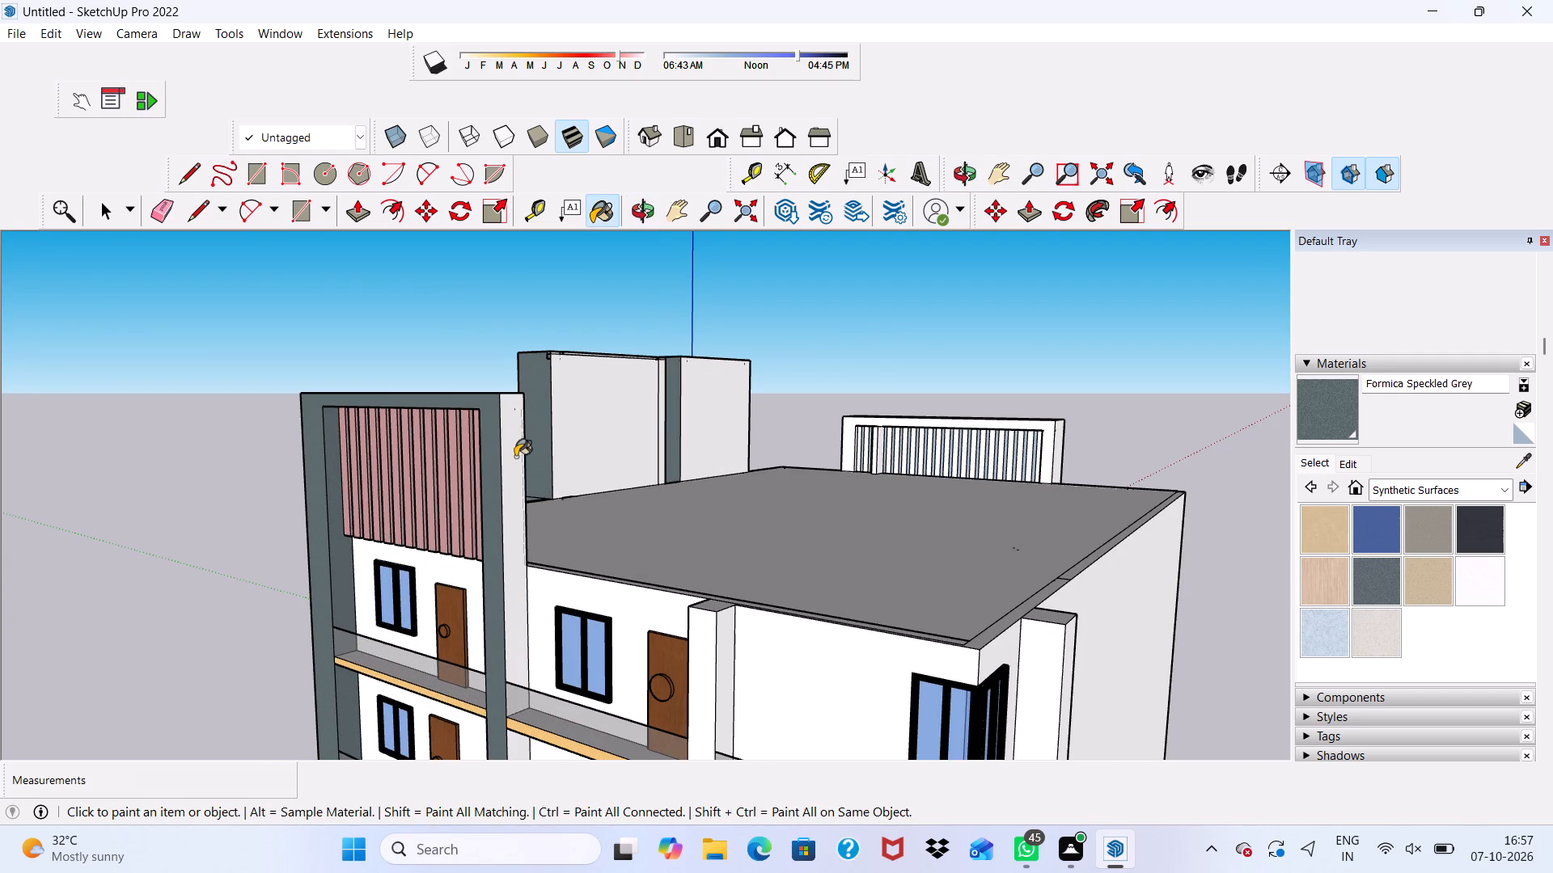
Paint the lower three outer side segments of that frame facing the adjoining balconies with Formica Speckled Grey.
{"action": "middle_click_drag", "start_coordinate": [494, 481], "coordinate": [745, 320]}
{"action": "scroll", "coordinate": [844, 469], "scroll_direction": "up", "scroll_amount": 4}
{"action": "middle_click_drag", "start_coordinate": [853, 498], "coordinate": [677, 493]}
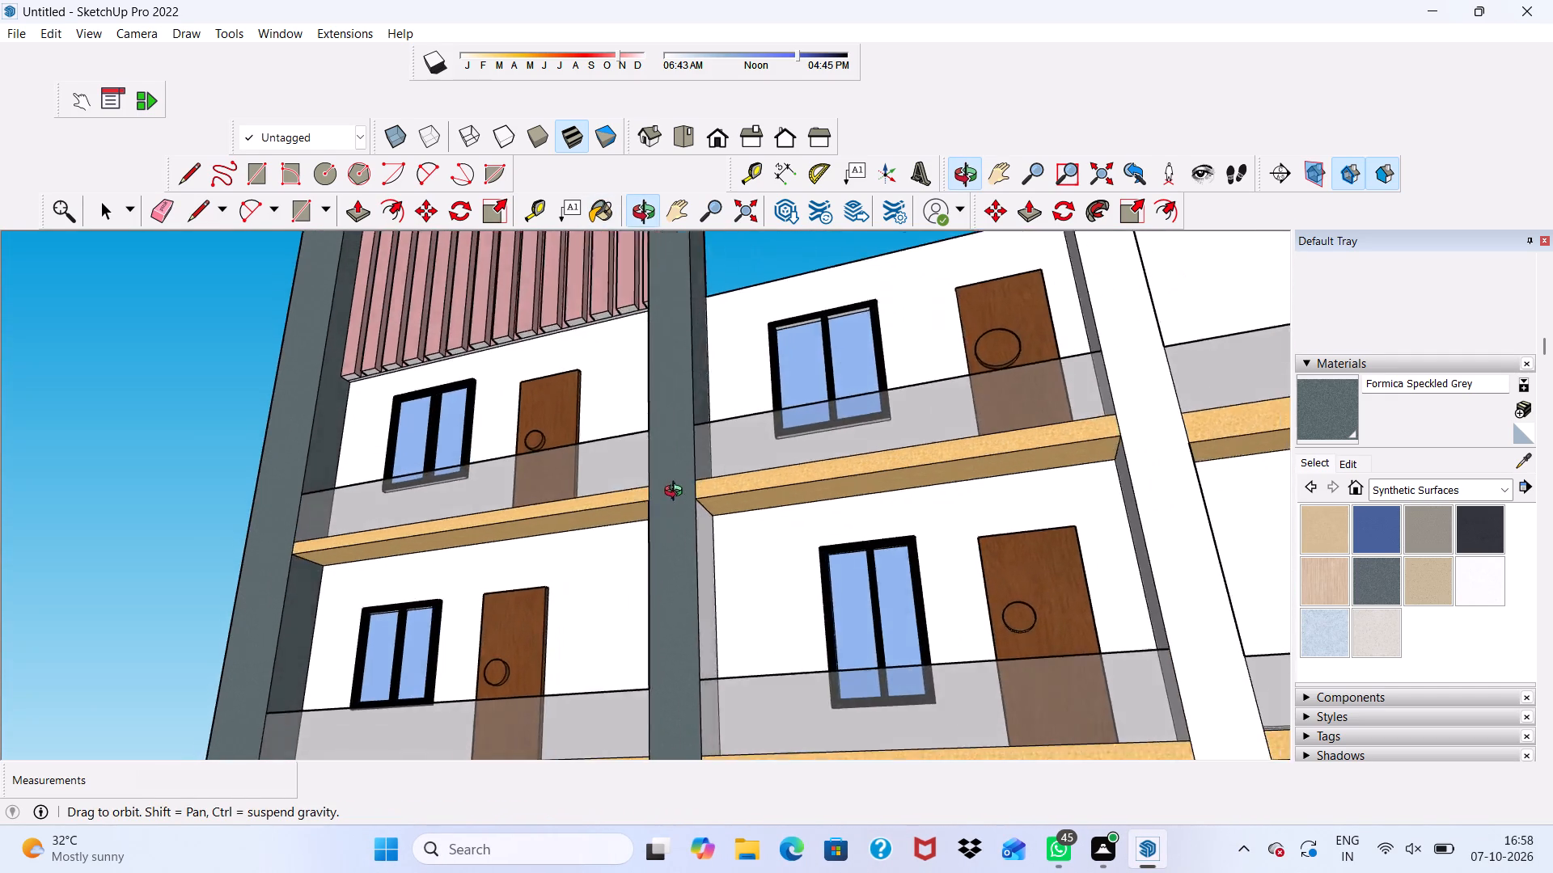
{"action": "middle_click_drag", "start_coordinate": [677, 493], "coordinate": [612, 541]}
{"action": "scroll", "coordinate": [612, 542], "scroll_direction": "up", "scroll_amount": 1}
{"action": "left_click", "coordinate": [601, 622]}
{"action": "scroll", "coordinate": [601, 559], "scroll_direction": "down", "scroll_amount": 13}
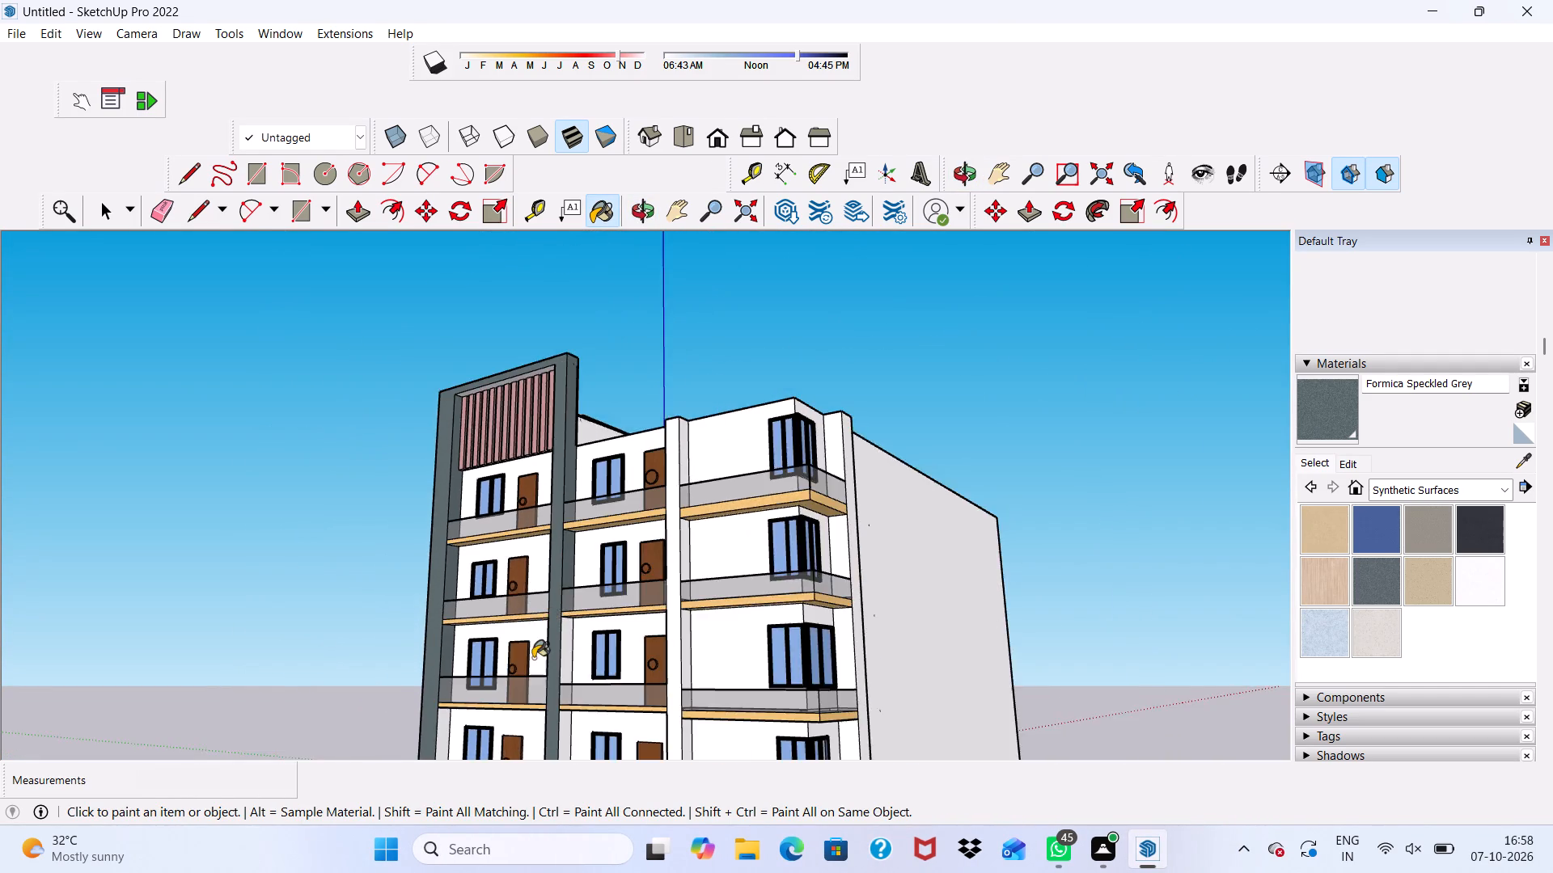
{"action": "scroll", "coordinate": [533, 658], "scroll_direction": "up", "scroll_amount": 4}
{"action": "left_click", "coordinate": [583, 626]}
{"action": "scroll", "coordinate": [569, 571], "scroll_direction": "down", "scroll_amount": 5}
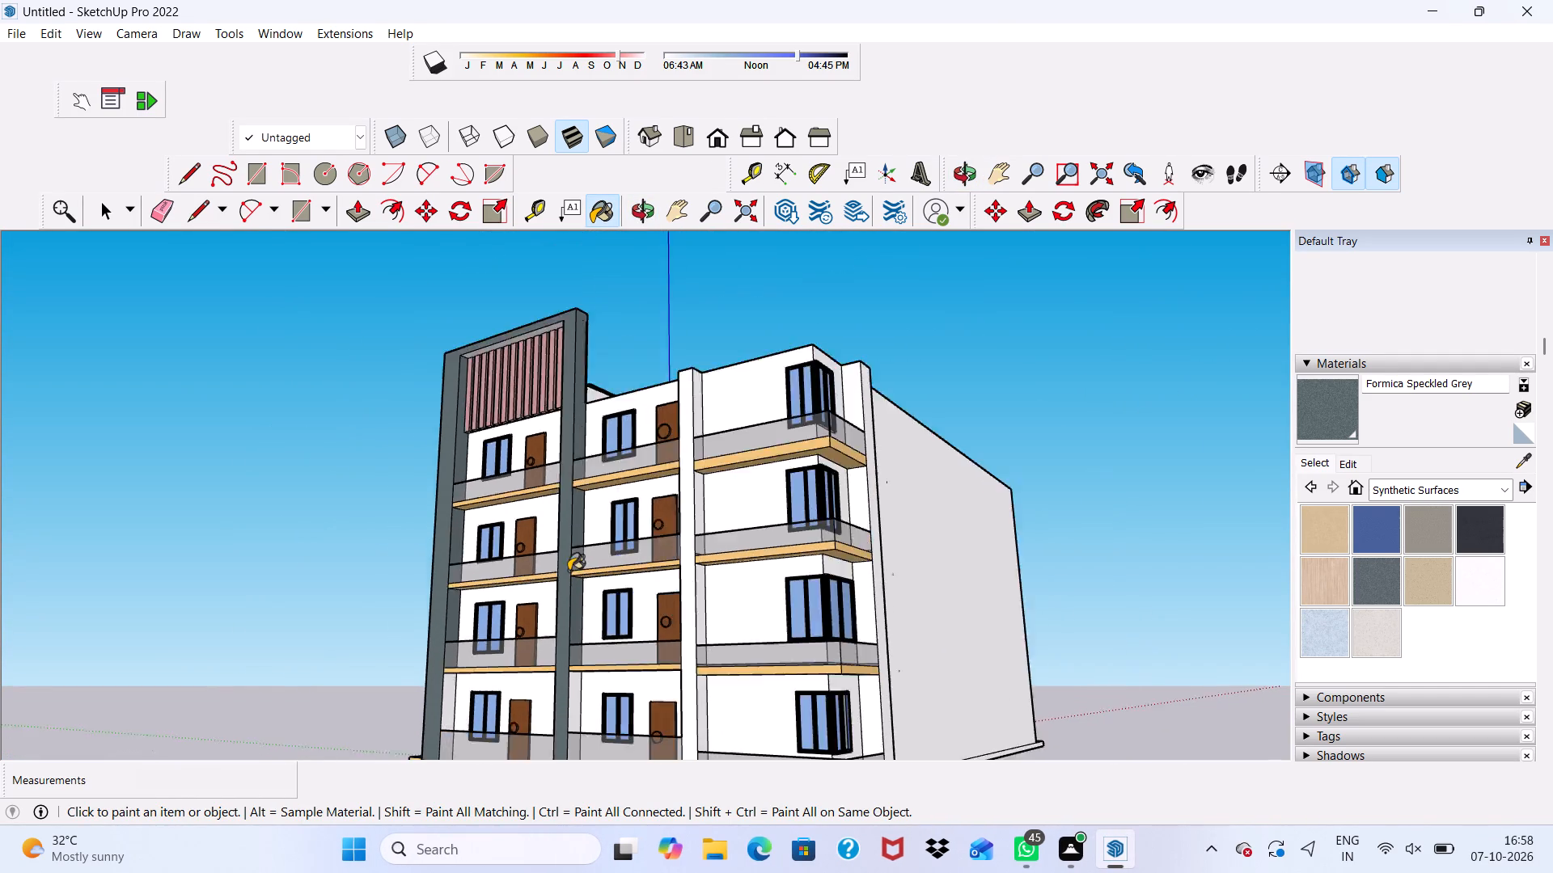
{"action": "scroll", "coordinate": [572, 685], "scroll_direction": "up", "scroll_amount": 4}
{"action": "left_click", "coordinate": [572, 685]}
{"action": "scroll", "coordinate": [556, 659], "scroll_direction": "down", "scroll_amount": 3}
Paint that frame's ground-floor inner wall segment on the building-corner side and its top beam's underside with Formica Speckled Grey.
{"action": "scroll", "coordinate": [460, 642], "scroll_direction": "up", "scroll_amount": 3}
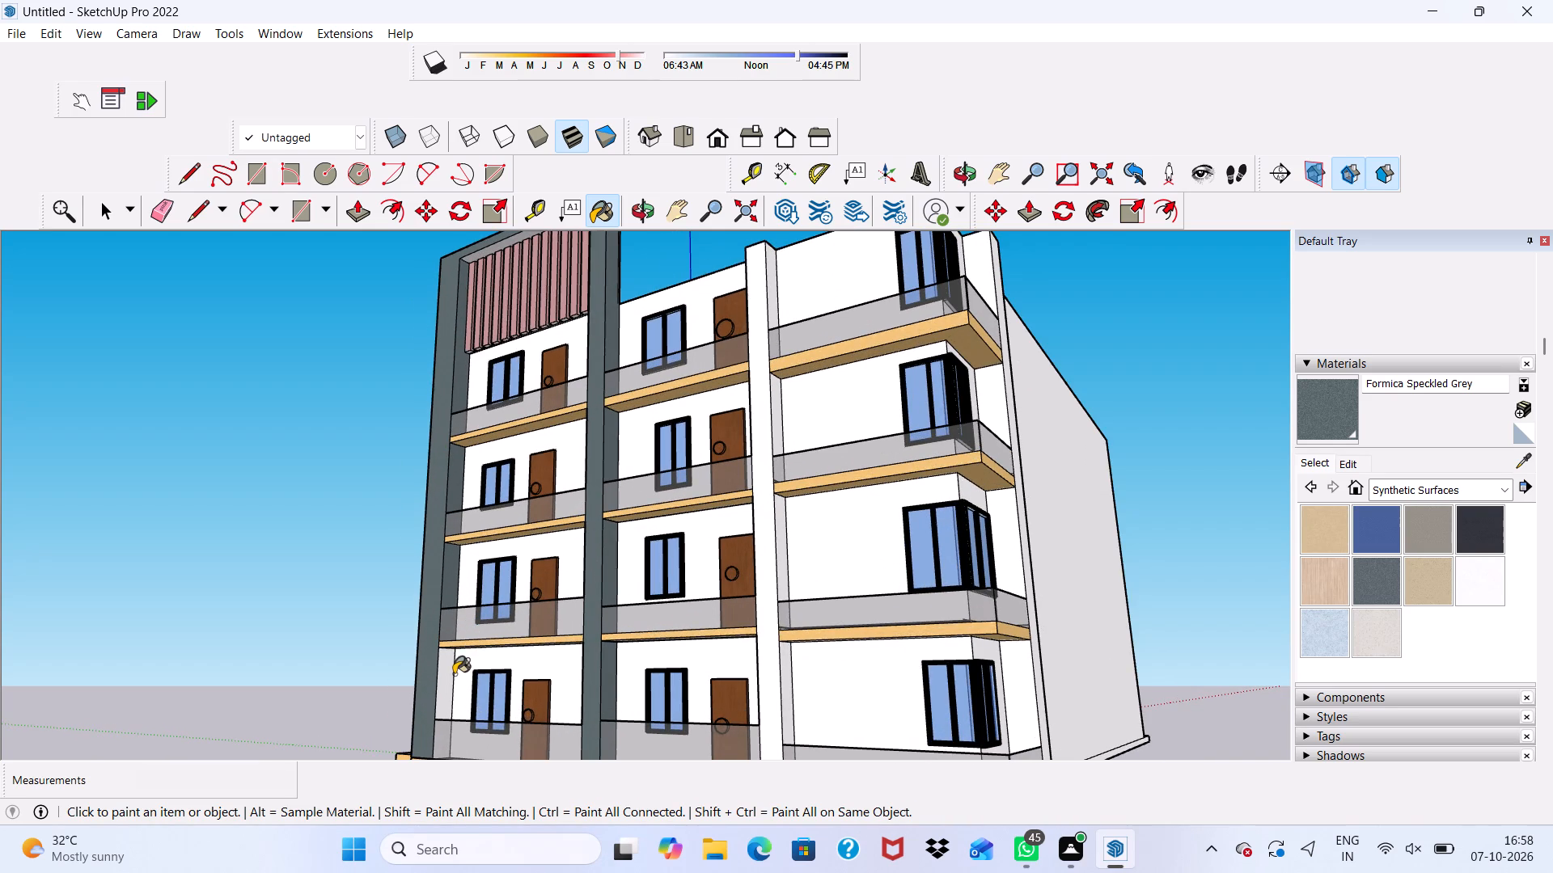
{"action": "left_click", "coordinate": [442, 680]}
{"action": "scroll", "coordinate": [493, 635], "scroll_direction": "down", "scroll_amount": 1}
{"action": "middle_click_drag", "start_coordinate": [493, 635], "coordinate": [514, 644]}
{"action": "scroll", "coordinate": [496, 635], "scroll_direction": "down", "scroll_amount": 1}
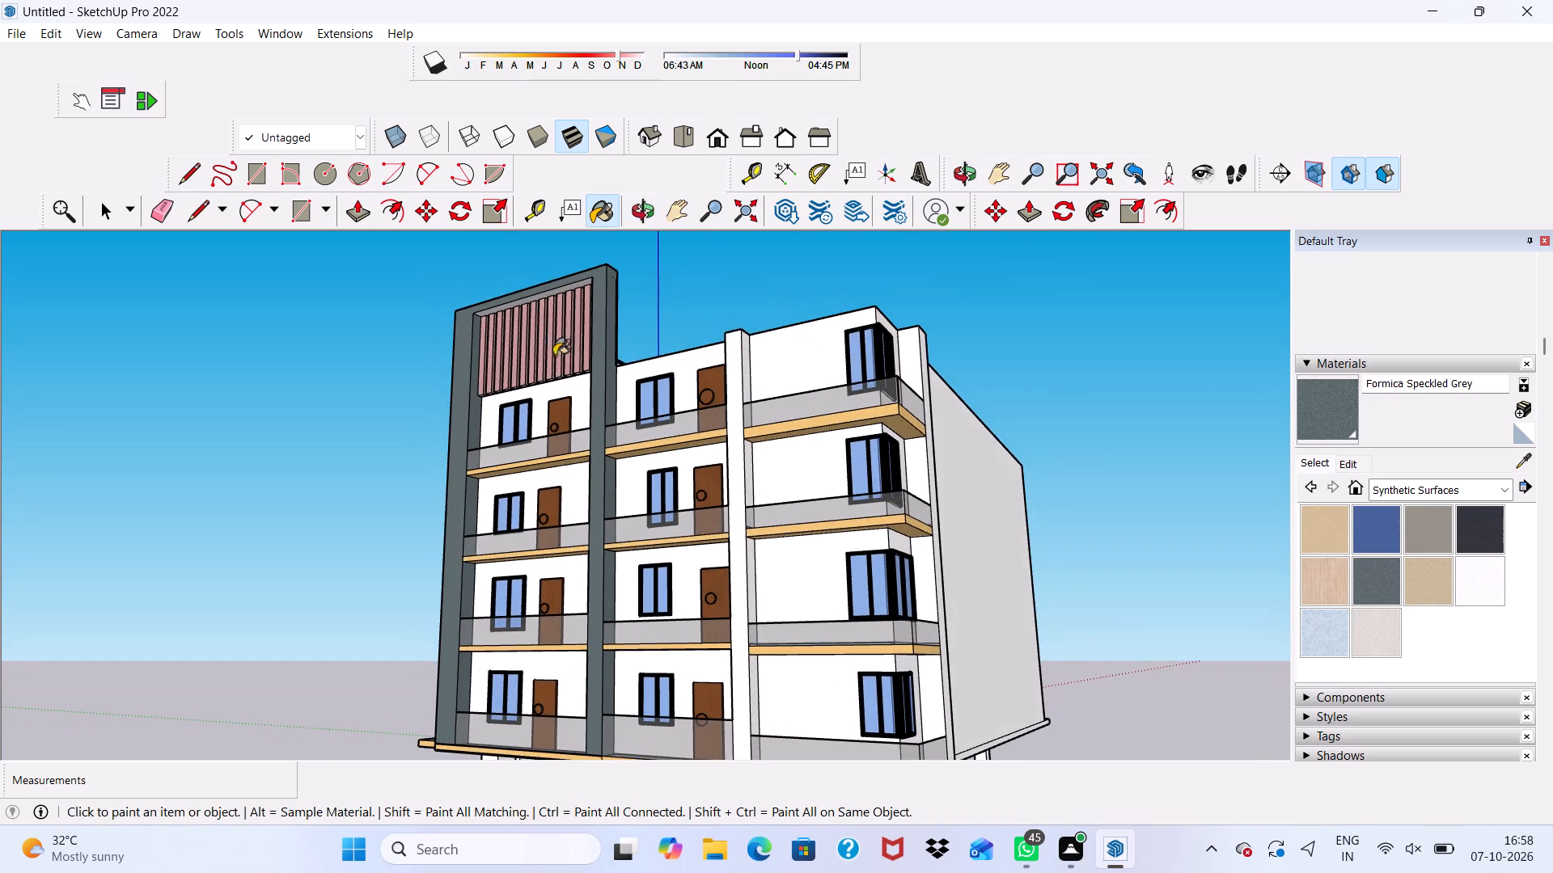
{"action": "scroll", "coordinate": [546, 300], "scroll_direction": "up", "scroll_amount": 5}
{"action": "left_click", "coordinate": [540, 292]}
{"action": "scroll", "coordinate": [540, 292], "scroll_direction": "down", "scroll_amount": 1}
{"action": "middle_click_drag", "start_coordinate": [546, 292], "coordinate": [681, 347]}
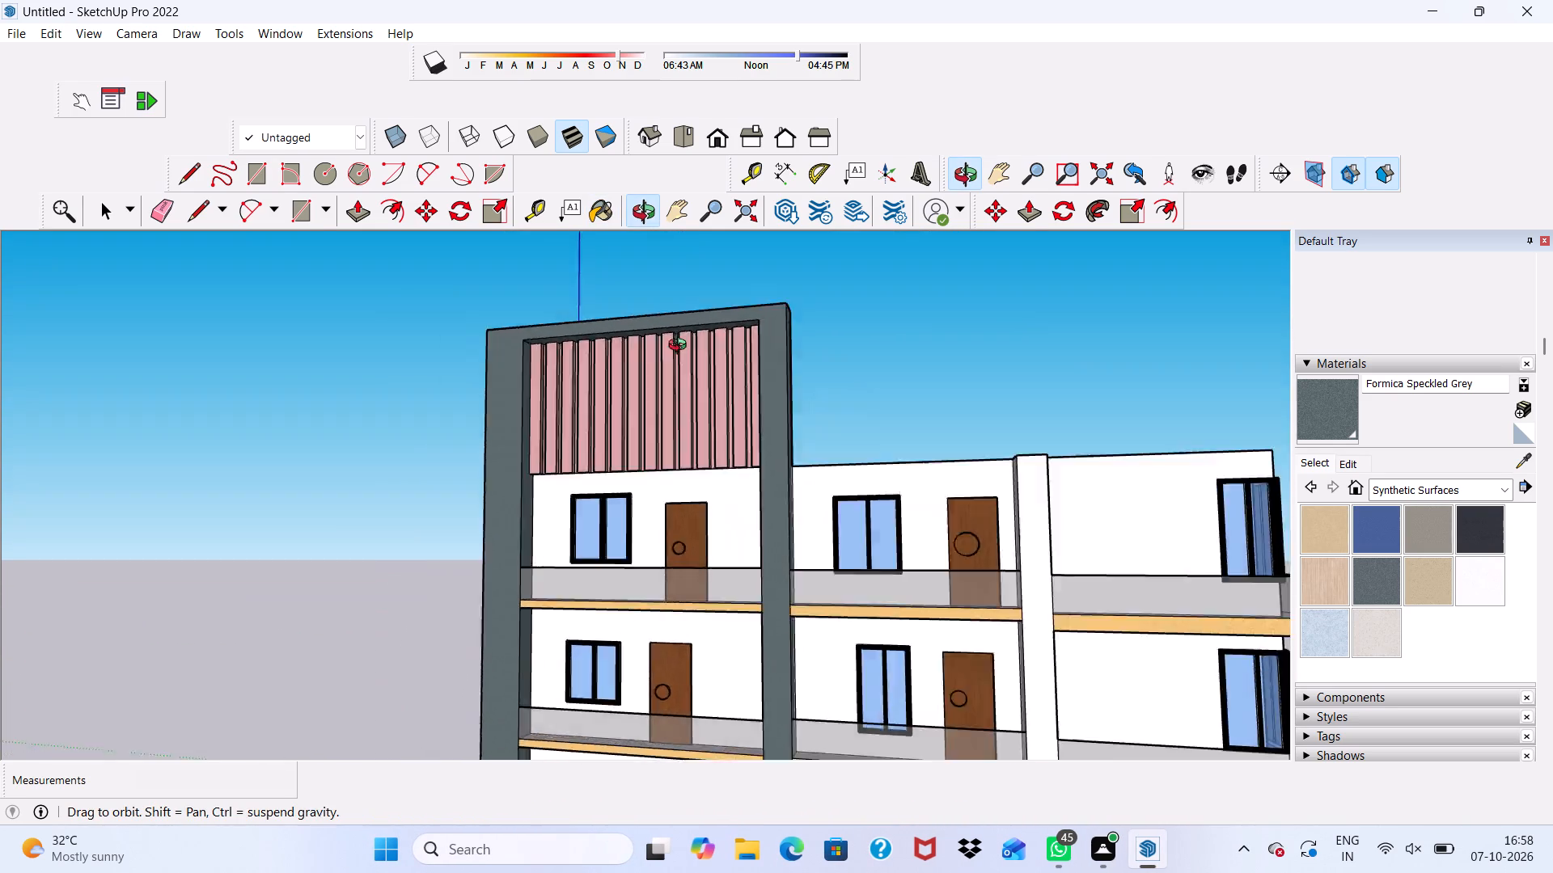
Paint the top face of the side facade's tall frame with Formica Speckled Grey.
{"action": "middle_click_drag", "start_coordinate": [681, 347], "coordinate": [1144, 416]}
{"action": "scroll", "coordinate": [1152, 416], "scroll_direction": "down", "scroll_amount": 1}
{"action": "scroll", "coordinate": [596, 488], "scroll_direction": "down", "scroll_amount": 4}
{"action": "scroll", "coordinate": [688, 465], "scroll_direction": "up", "scroll_amount": 6}
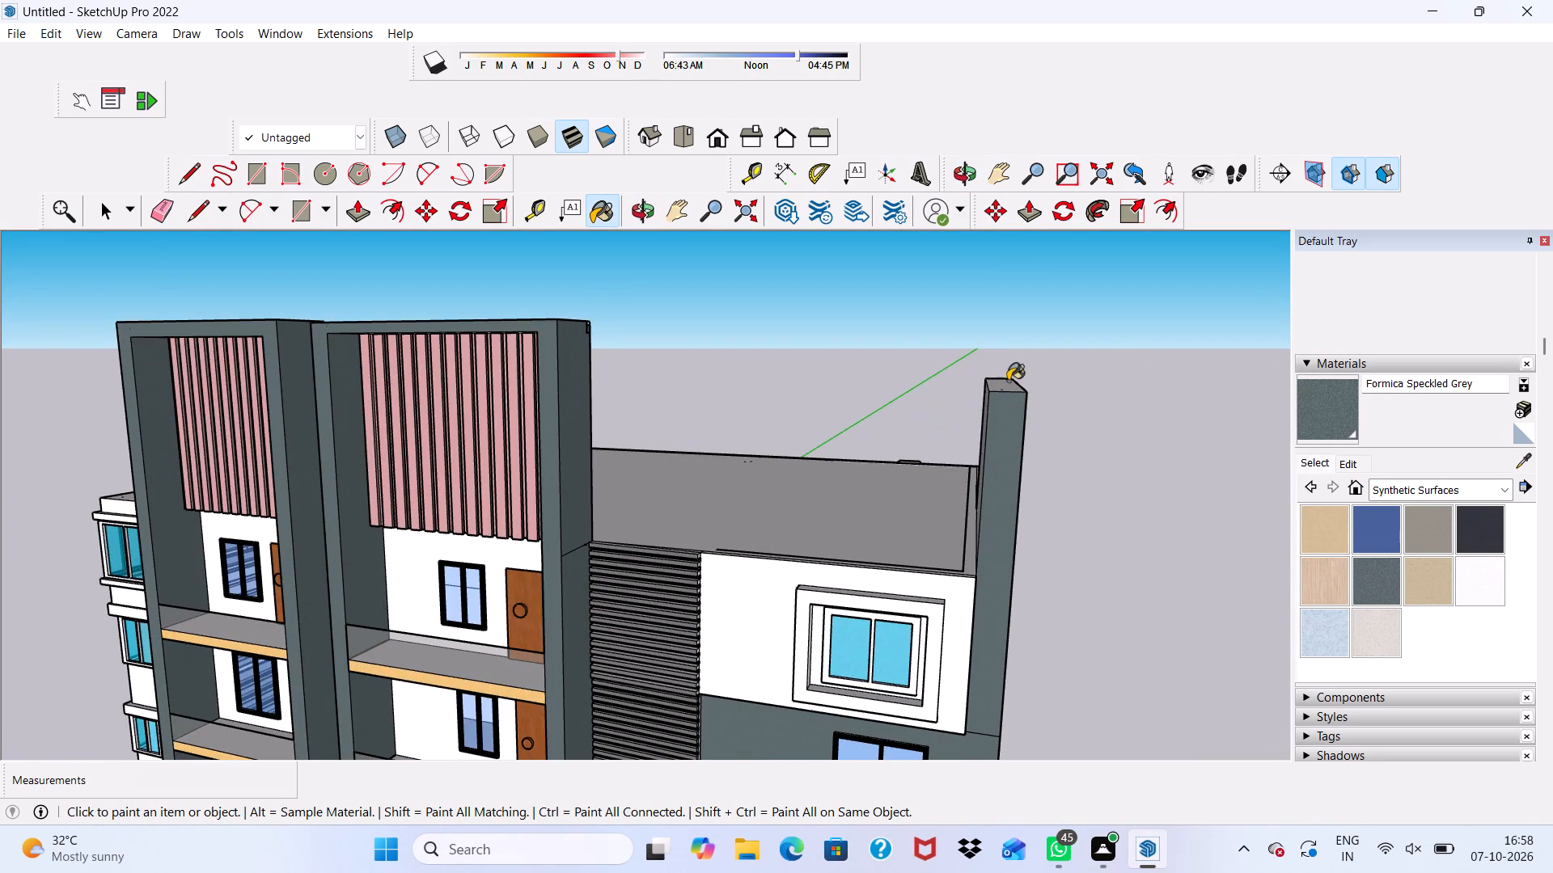
{"action": "left_click", "coordinate": [995, 385]}
Paint the side facade's middle pillar with Formica Speckled Grey on its front and its top-floor side facing the corner balcony.
{"action": "scroll", "coordinate": [995, 385], "scroll_direction": "down", "scroll_amount": 12}
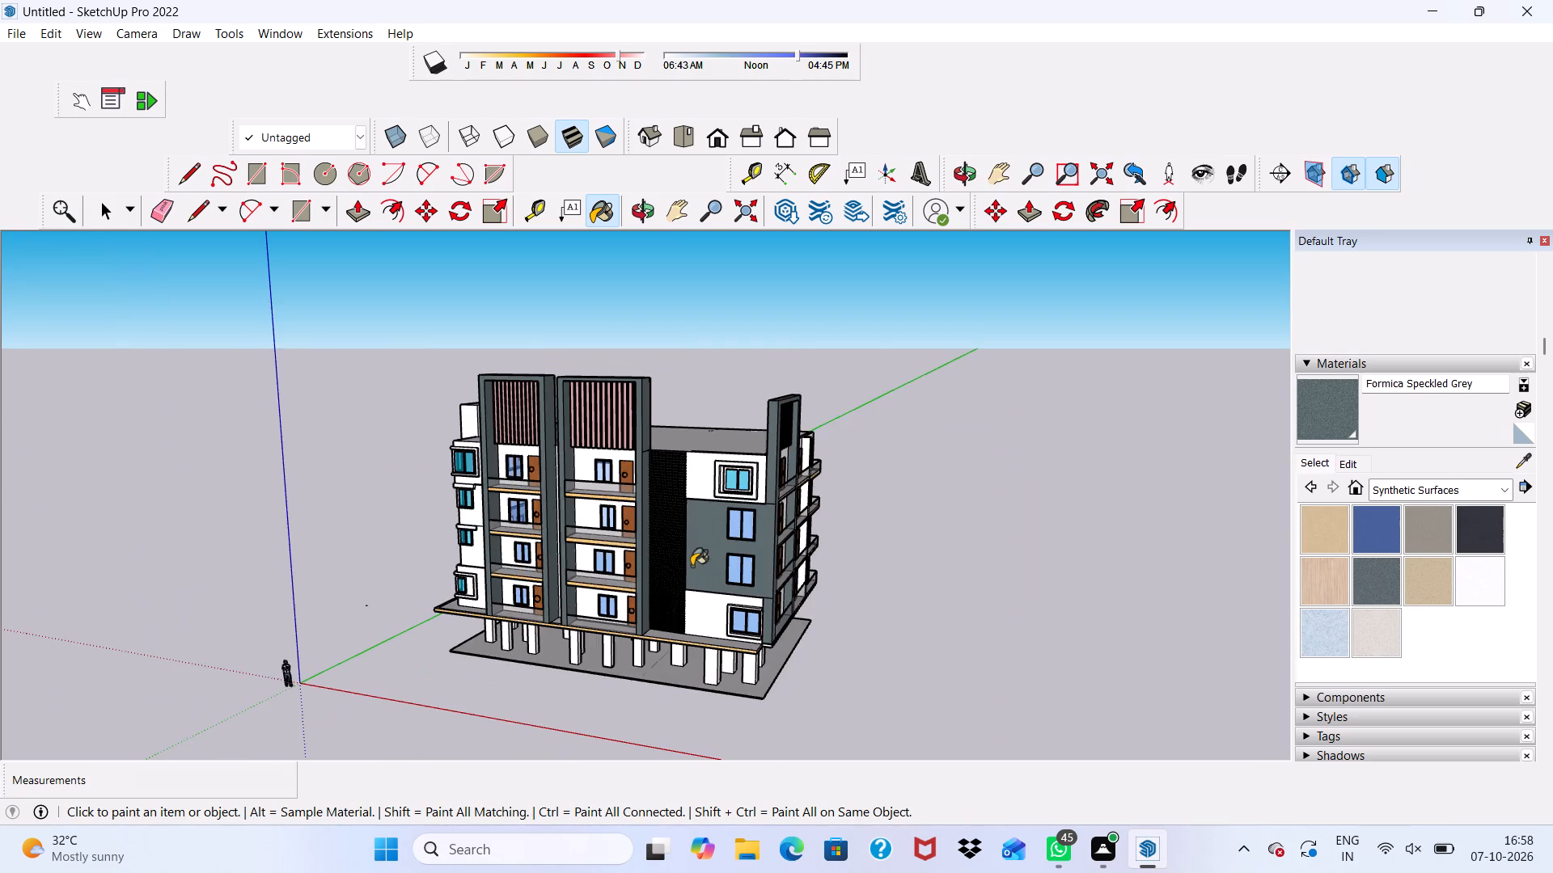
{"action": "middle_click_drag", "start_coordinate": [692, 566], "coordinate": [505, 517]}
{"action": "scroll", "coordinate": [502, 545], "scroll_direction": "up", "scroll_amount": 4}
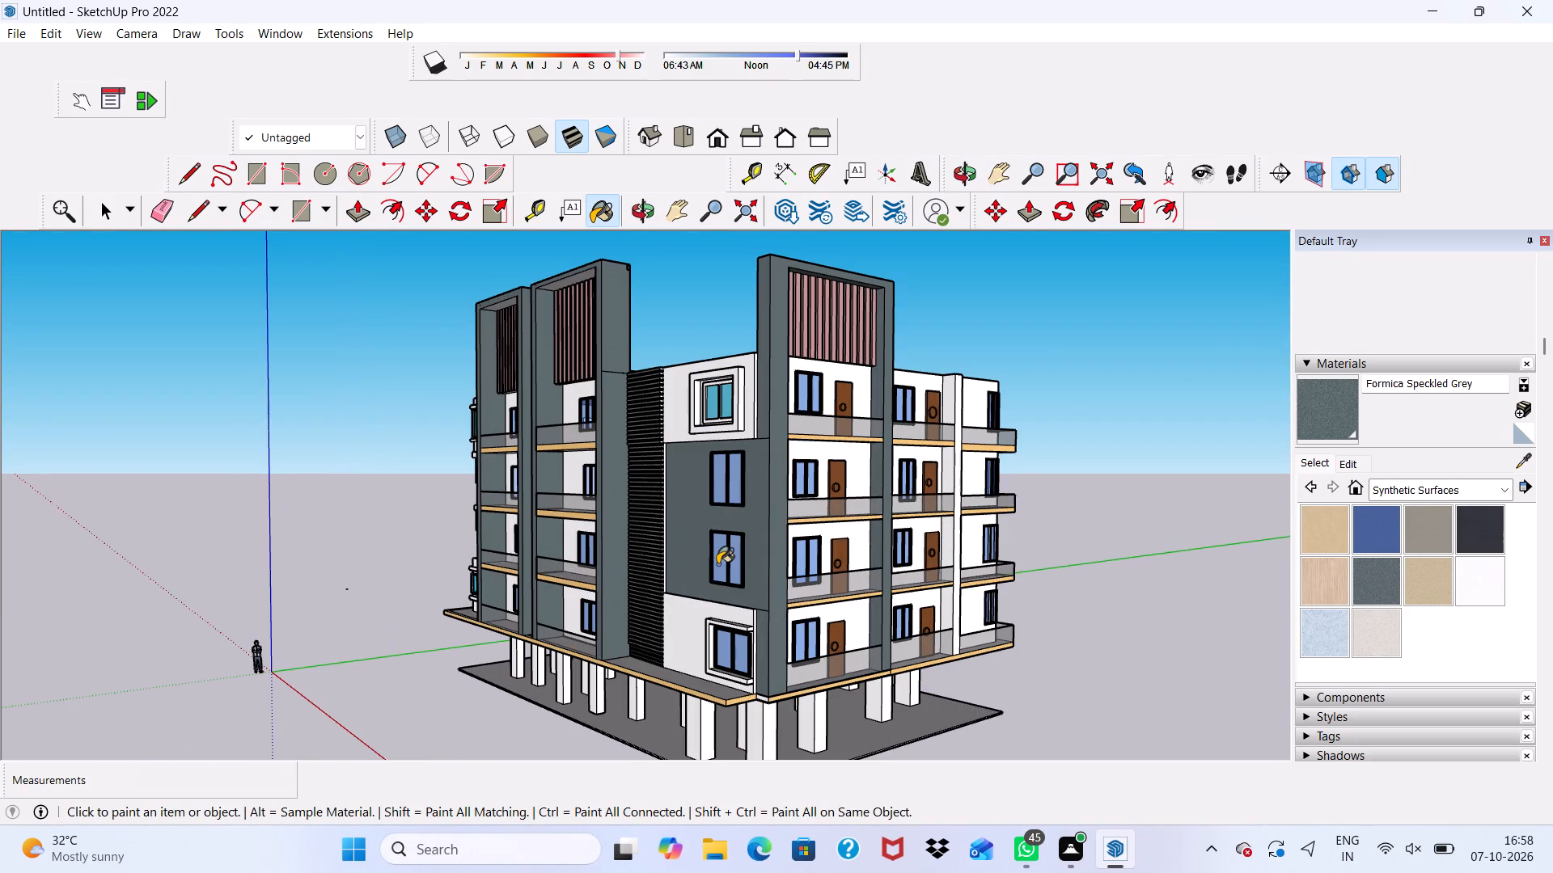
{"action": "scroll", "coordinate": [717, 564], "scroll_direction": "up", "scroll_amount": 2}
{"action": "scroll", "coordinate": [958, 608], "scroll_direction": "down", "scroll_amount": 3}
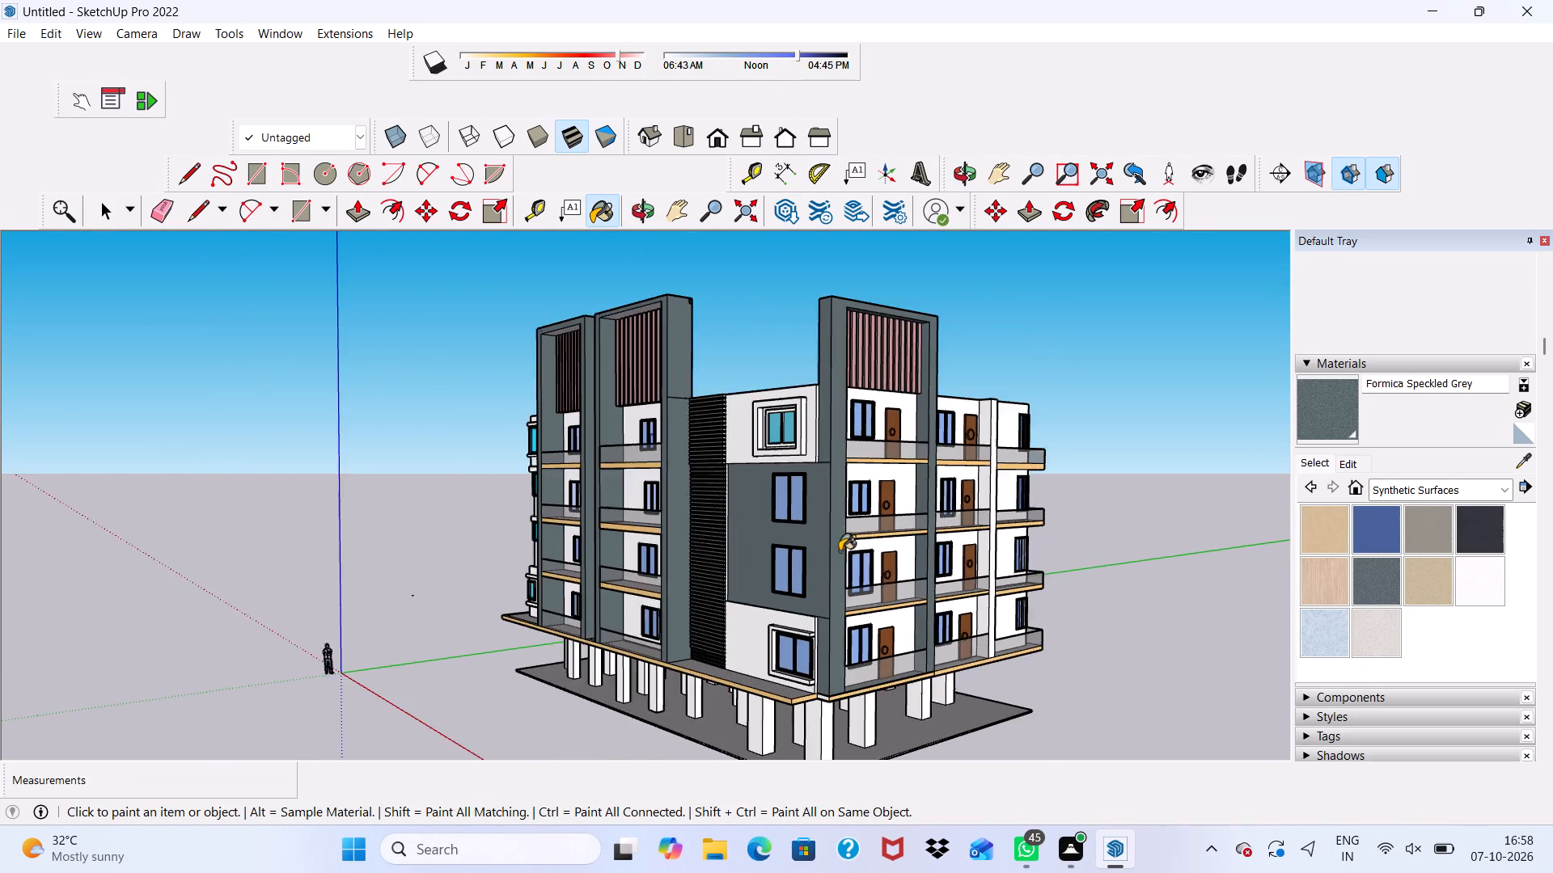
{"action": "scroll", "coordinate": [840, 551], "scroll_direction": "down", "scroll_amount": 3}
{"action": "middle_click_drag", "start_coordinate": [743, 546], "coordinate": [267, 526]}
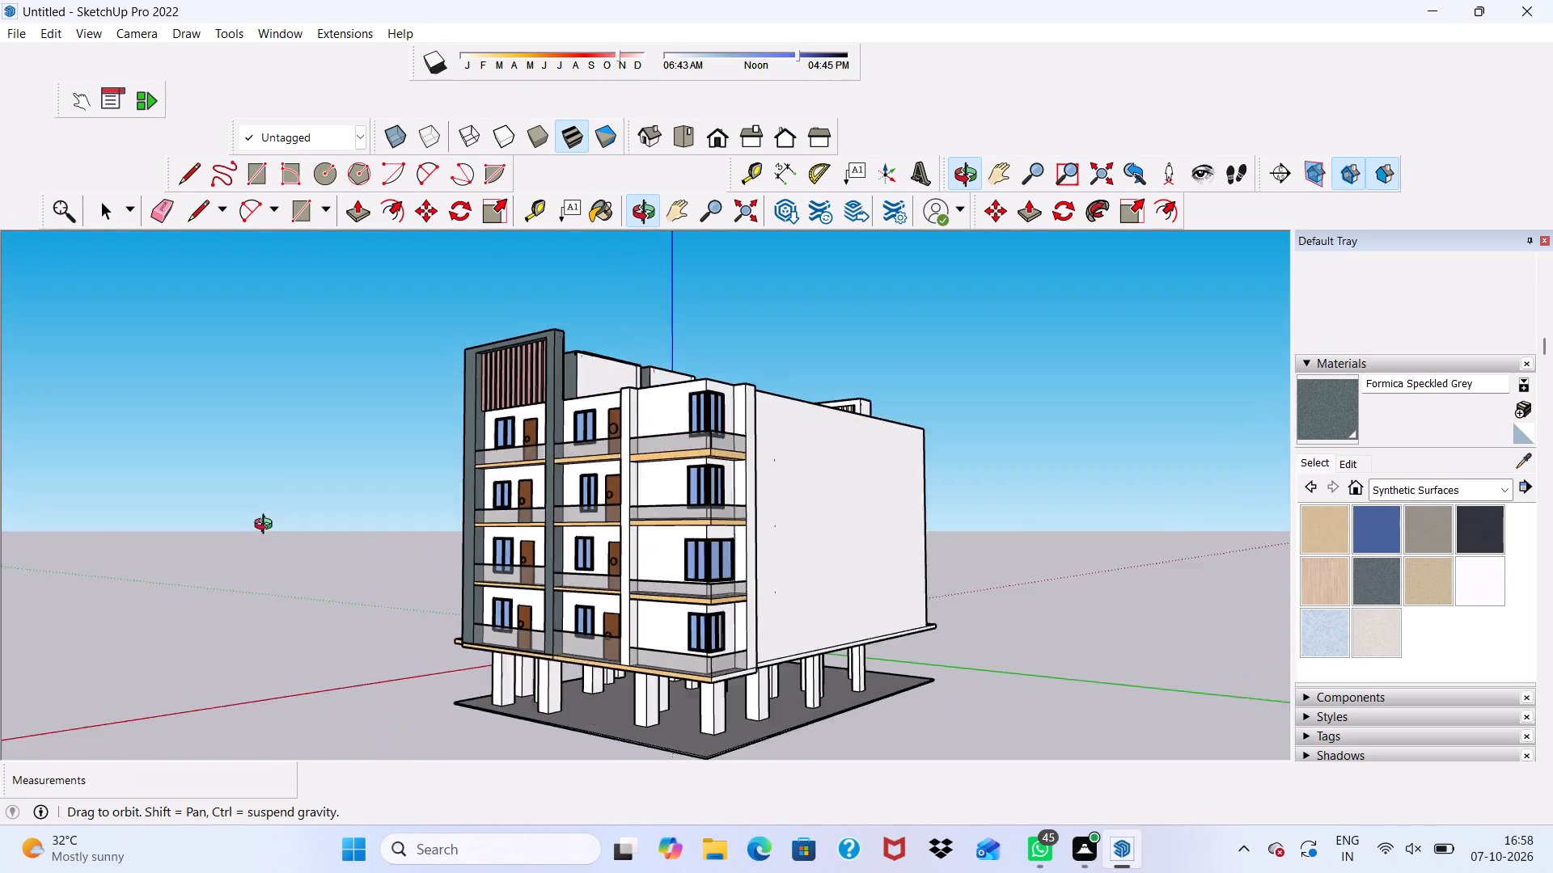
{"action": "middle_click_drag", "start_coordinate": [267, 526], "coordinate": [259, 576]}
{"action": "scroll", "coordinate": [504, 546], "scroll_direction": "up", "scroll_amount": 8}
{"action": "scroll", "coordinate": [662, 450], "scroll_direction": "up", "scroll_amount": 1}
{"action": "left_click", "coordinate": [662, 445]}
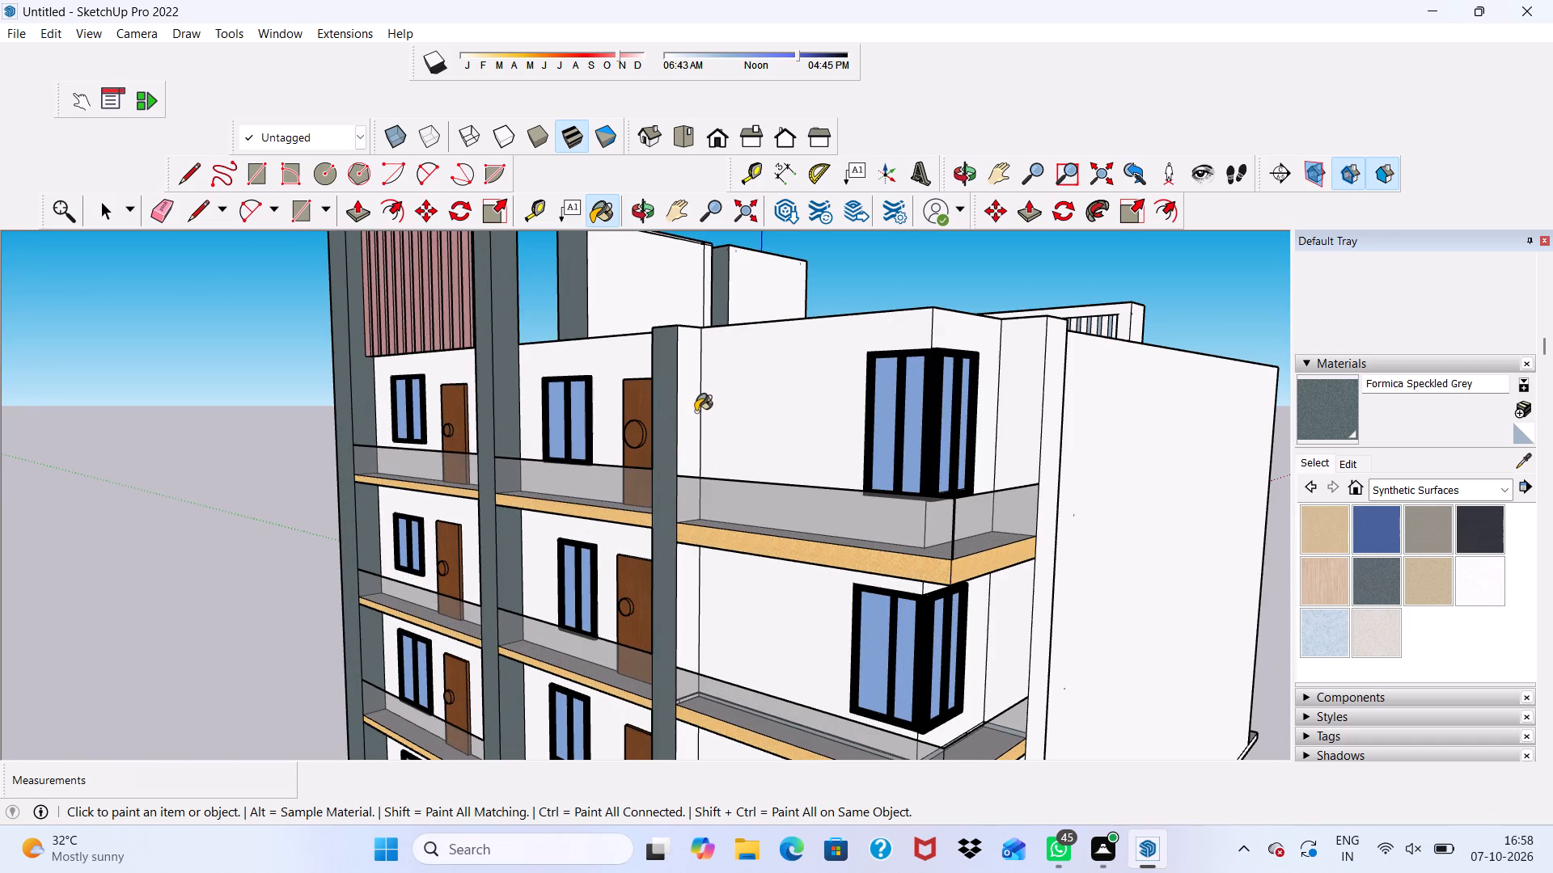
{"action": "left_click", "coordinate": [688, 411]}
Paint the front of the pillar beside the blank wall and its upper two balcony-side segments with Formica Speckled Grey.
{"action": "scroll", "coordinate": [1042, 424], "scroll_direction": "up", "scroll_amount": 2}
{"action": "left_click", "coordinate": [1042, 424]}
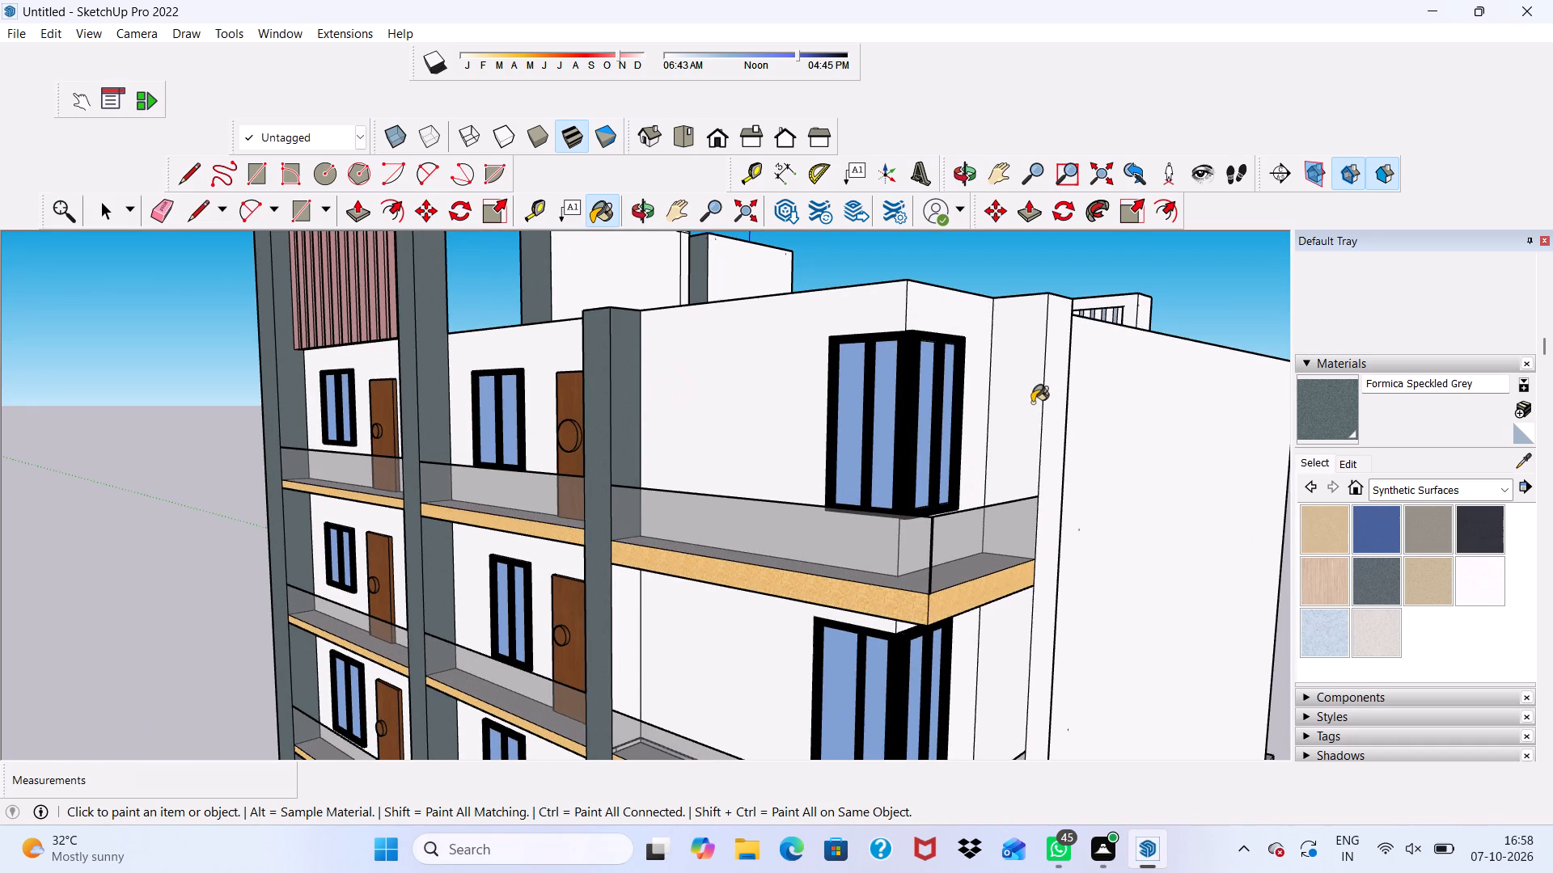
{"action": "left_click", "coordinate": [1032, 403]}
{"action": "left_click_drag", "start_coordinate": [1054, 434], "coordinate": [1054, 443]}
{"action": "left_click", "coordinate": [1005, 646]}
{"action": "scroll", "coordinate": [1006, 555], "scroll_direction": "down", "scroll_amount": 4}
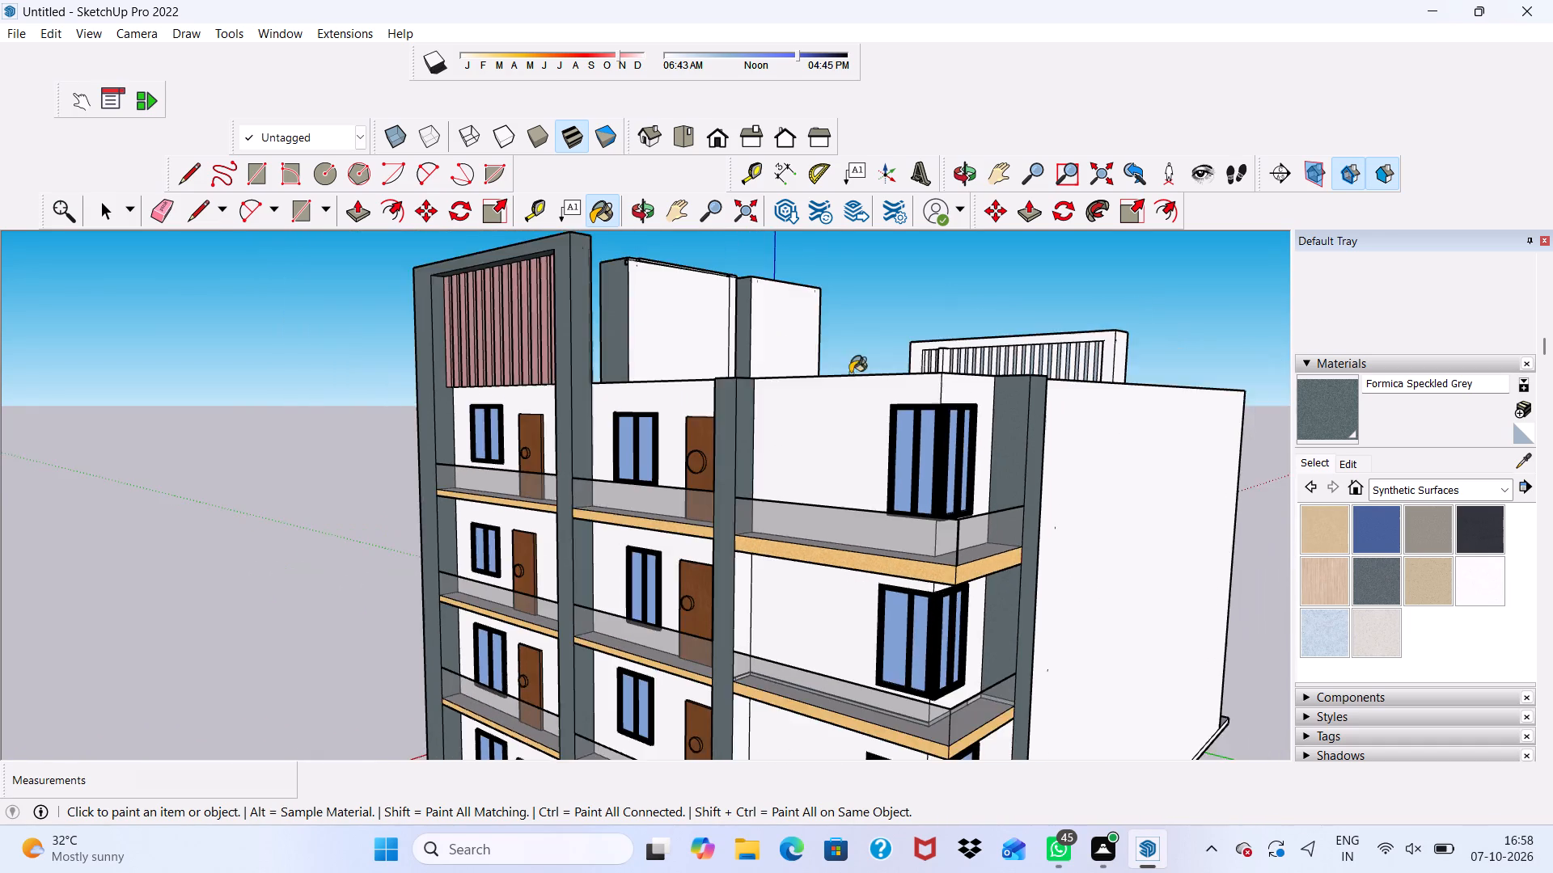
Paint the remaining lower balcony-side segments of the middle pillar and the blank-wall pillar with Formica Speckled Grey.
{"action": "scroll", "coordinate": [850, 373], "scroll_direction": "down", "scroll_amount": 2}
{"action": "scroll", "coordinate": [590, 716], "scroll_direction": "up", "scroll_amount": 3}
{"action": "left_click", "coordinate": [785, 578]}
{"action": "left_click", "coordinate": [784, 714]}
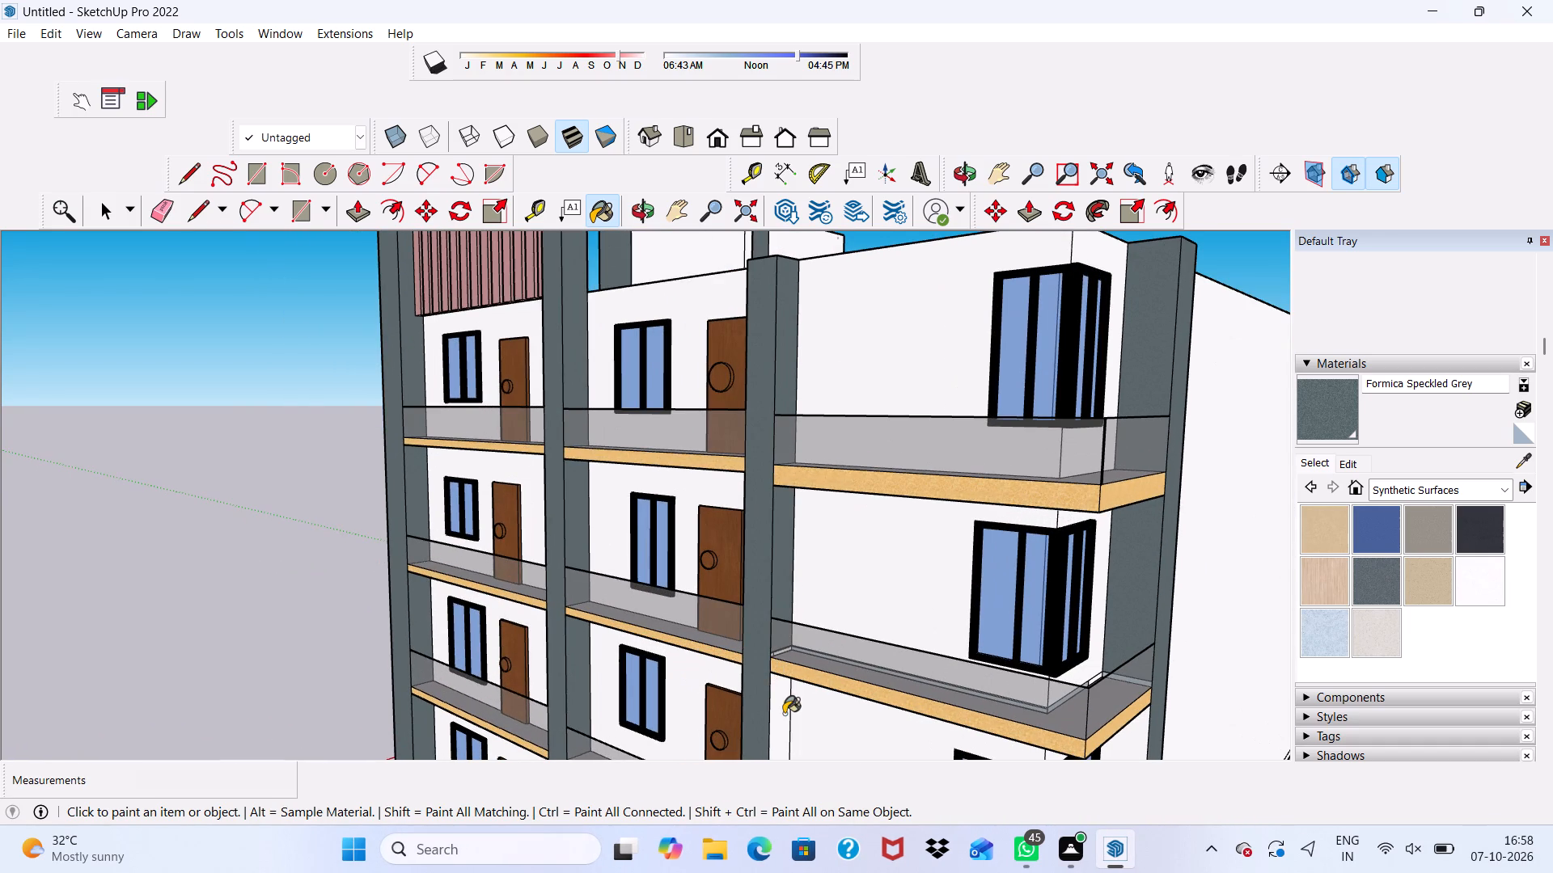
{"action": "scroll", "coordinate": [769, 694], "scroll_direction": "down", "scroll_amount": 4}
{"action": "middle_click_drag", "start_coordinate": [765, 668], "coordinate": [835, 569]}
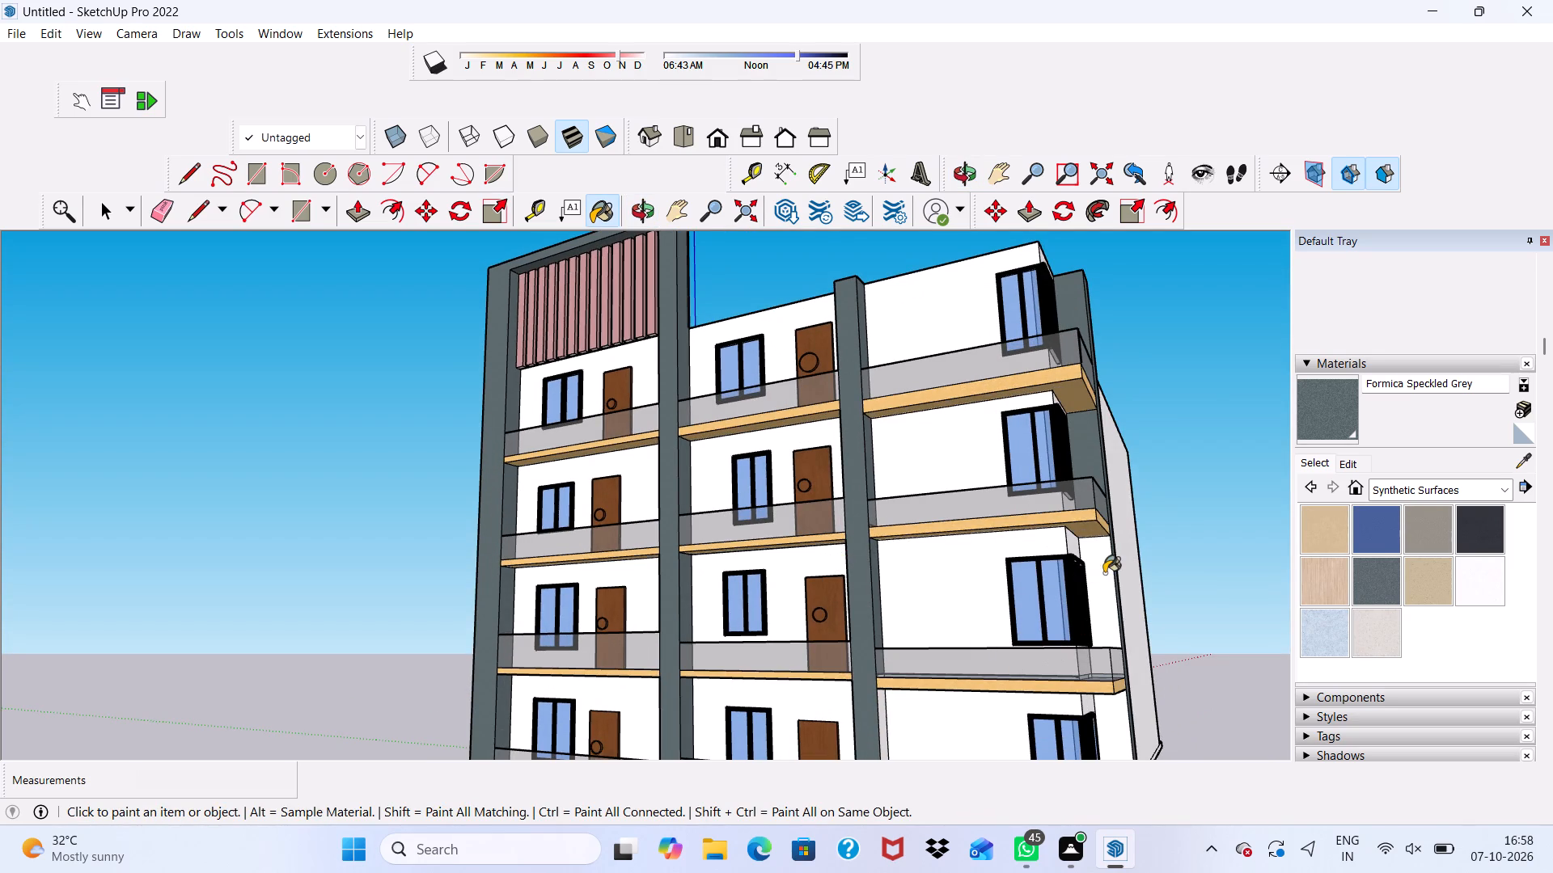
{"action": "left_click", "coordinate": [1104, 573]}
{"action": "scroll", "coordinate": [982, 593], "scroll_direction": "down", "scroll_amount": 5}
{"action": "scroll", "coordinate": [939, 720], "scroll_direction": "up", "scroll_amount": 5}
{"action": "scroll", "coordinate": [899, 656], "scroll_direction": "up", "scroll_amount": 2}
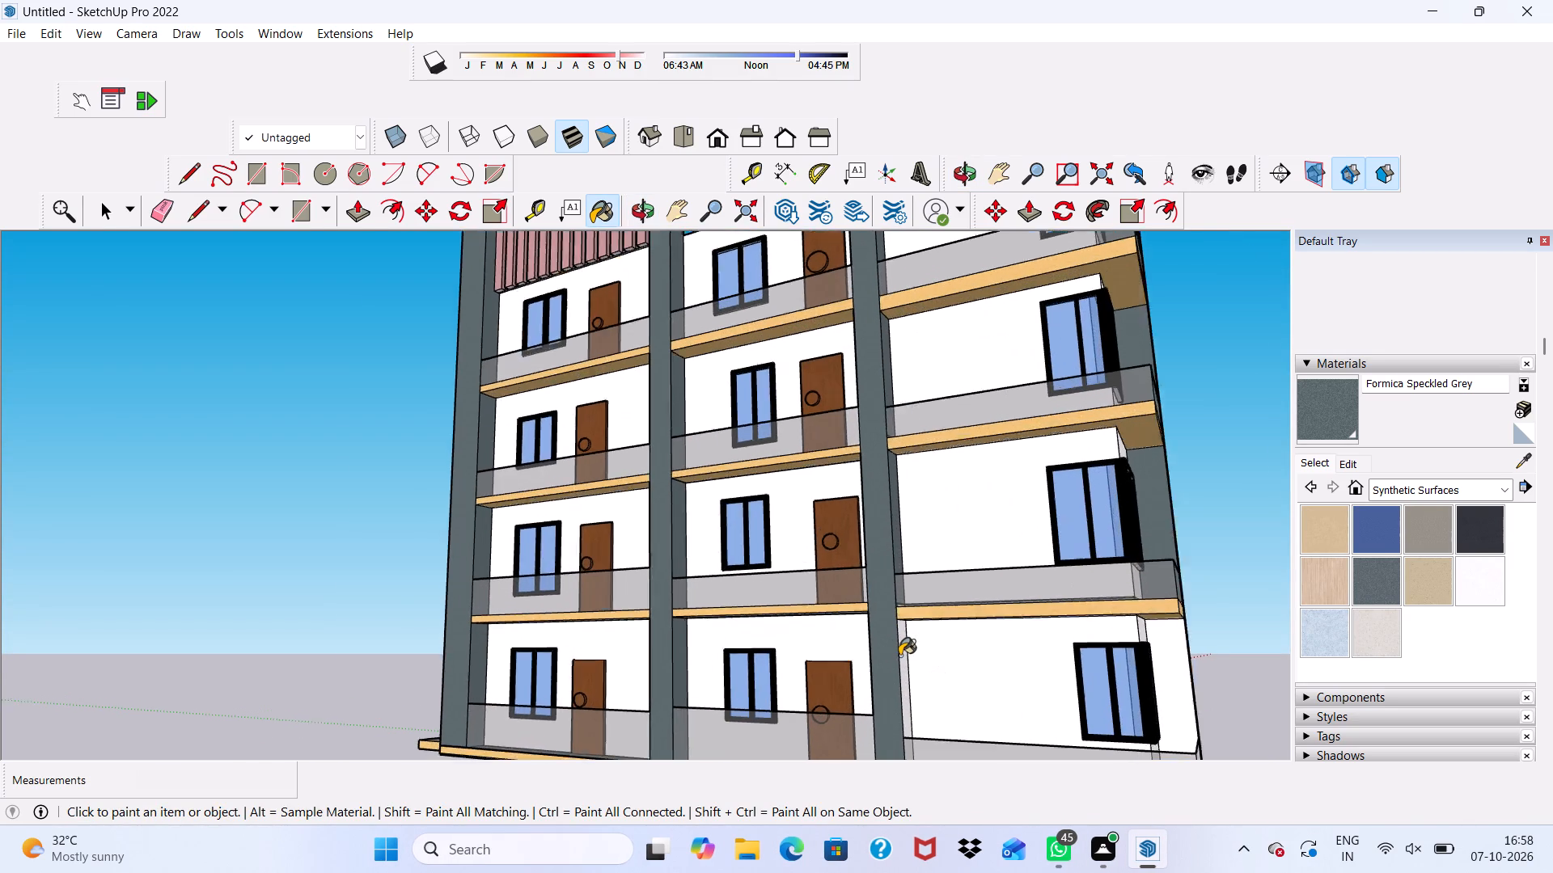
{"action": "scroll", "coordinate": [899, 656], "scroll_direction": "up", "scroll_amount": 4}
{"action": "left_click", "coordinate": [901, 650]}
{"action": "scroll", "coordinate": [901, 650], "scroll_direction": "down", "scroll_amount": 5}
{"action": "scroll", "coordinate": [1131, 652], "scroll_direction": "up", "scroll_amount": 3}
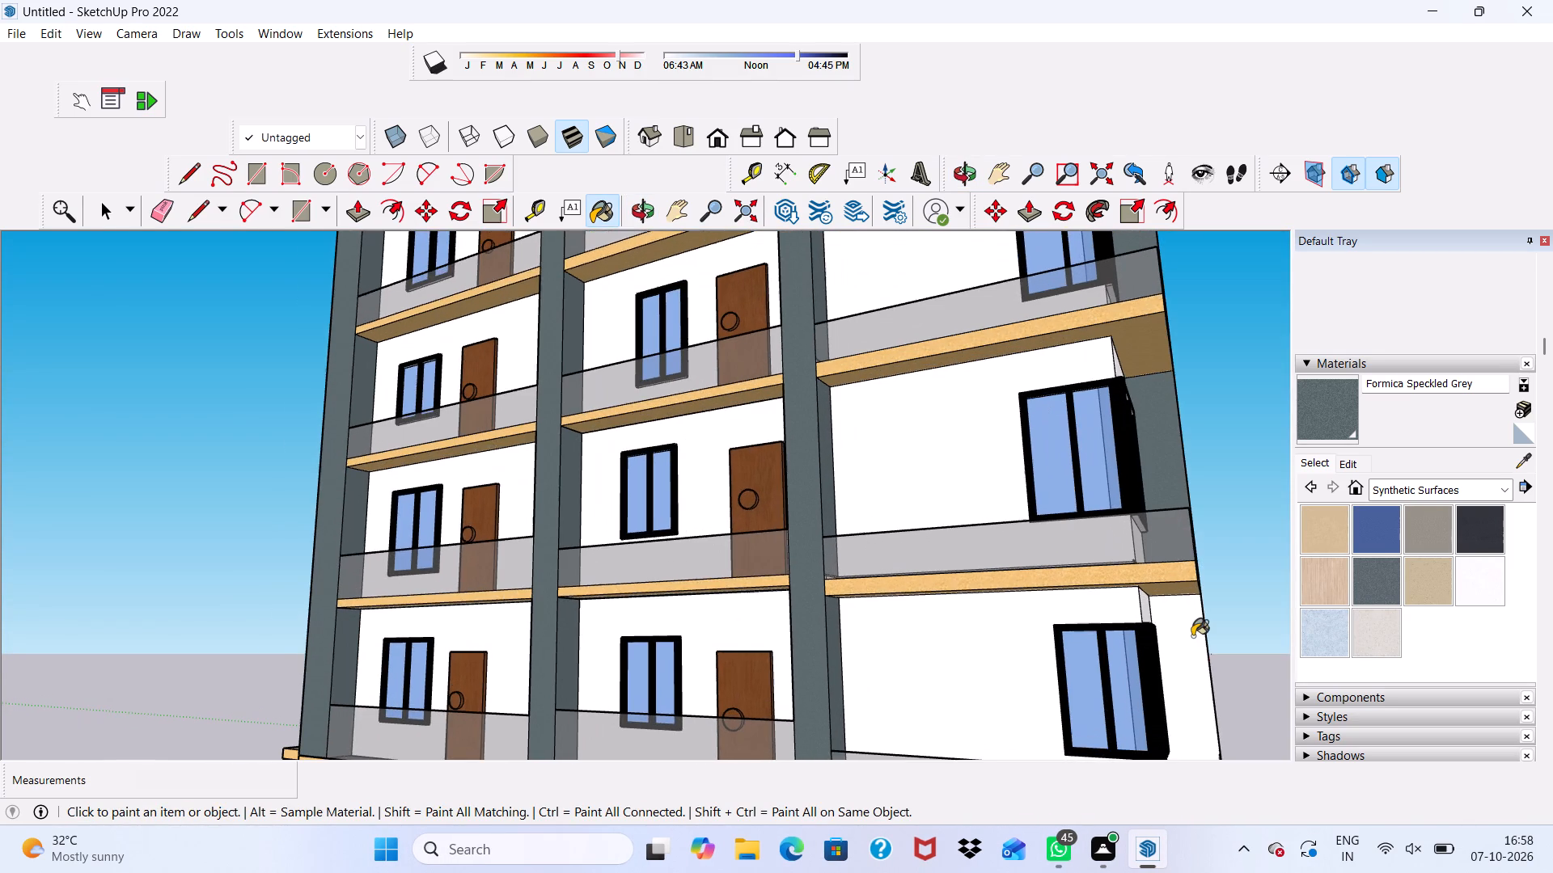
{"action": "left_click", "coordinate": [1192, 636]}
Paint the top faces of the blank-wall pillar and the middle pillar with Formica Speckled Grey.
{"action": "scroll", "coordinate": [1147, 626], "scroll_direction": "up", "scroll_amount": 3}
{"action": "scroll", "coordinate": [1115, 602], "scroll_direction": "down", "scroll_amount": 11}
{"action": "scroll", "coordinate": [874, 605], "scroll_direction": "down", "scroll_amount": 4}
{"action": "middle_click_drag", "start_coordinate": [874, 605], "coordinate": [582, 760]}
{"action": "scroll", "coordinate": [616, 571], "scroll_direction": "up", "scroll_amount": 7}
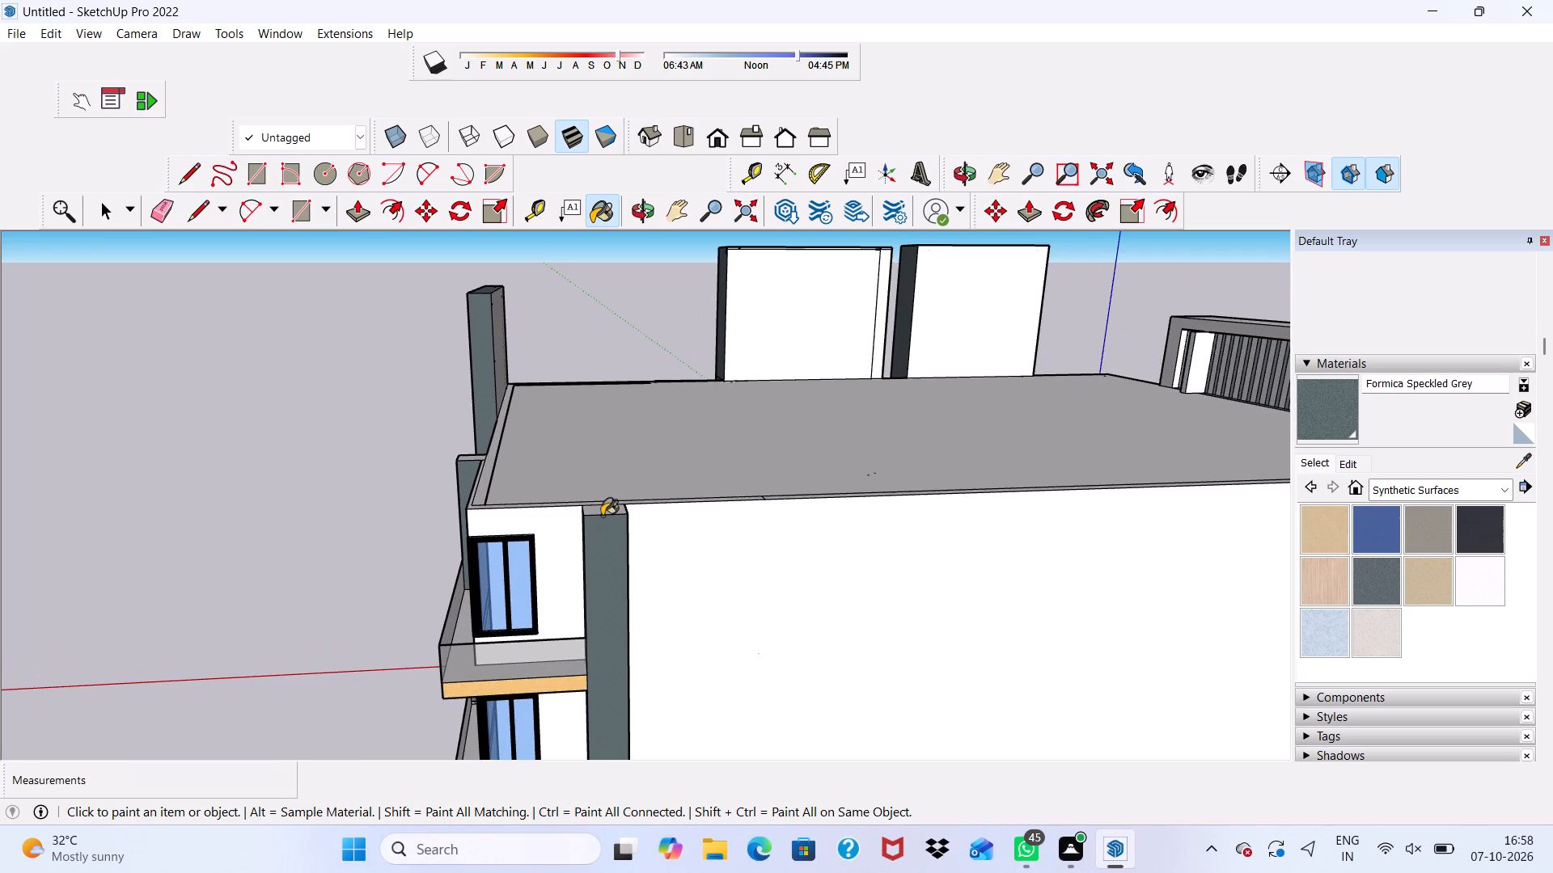
{"action": "left_click", "coordinate": [602, 516]}
{"action": "scroll", "coordinate": [602, 516], "scroll_direction": "up", "scroll_amount": 3}
{"action": "left_click", "coordinate": [602, 508]}
{"action": "scroll", "coordinate": [499, 454], "scroll_direction": "up", "scroll_amount": 3}
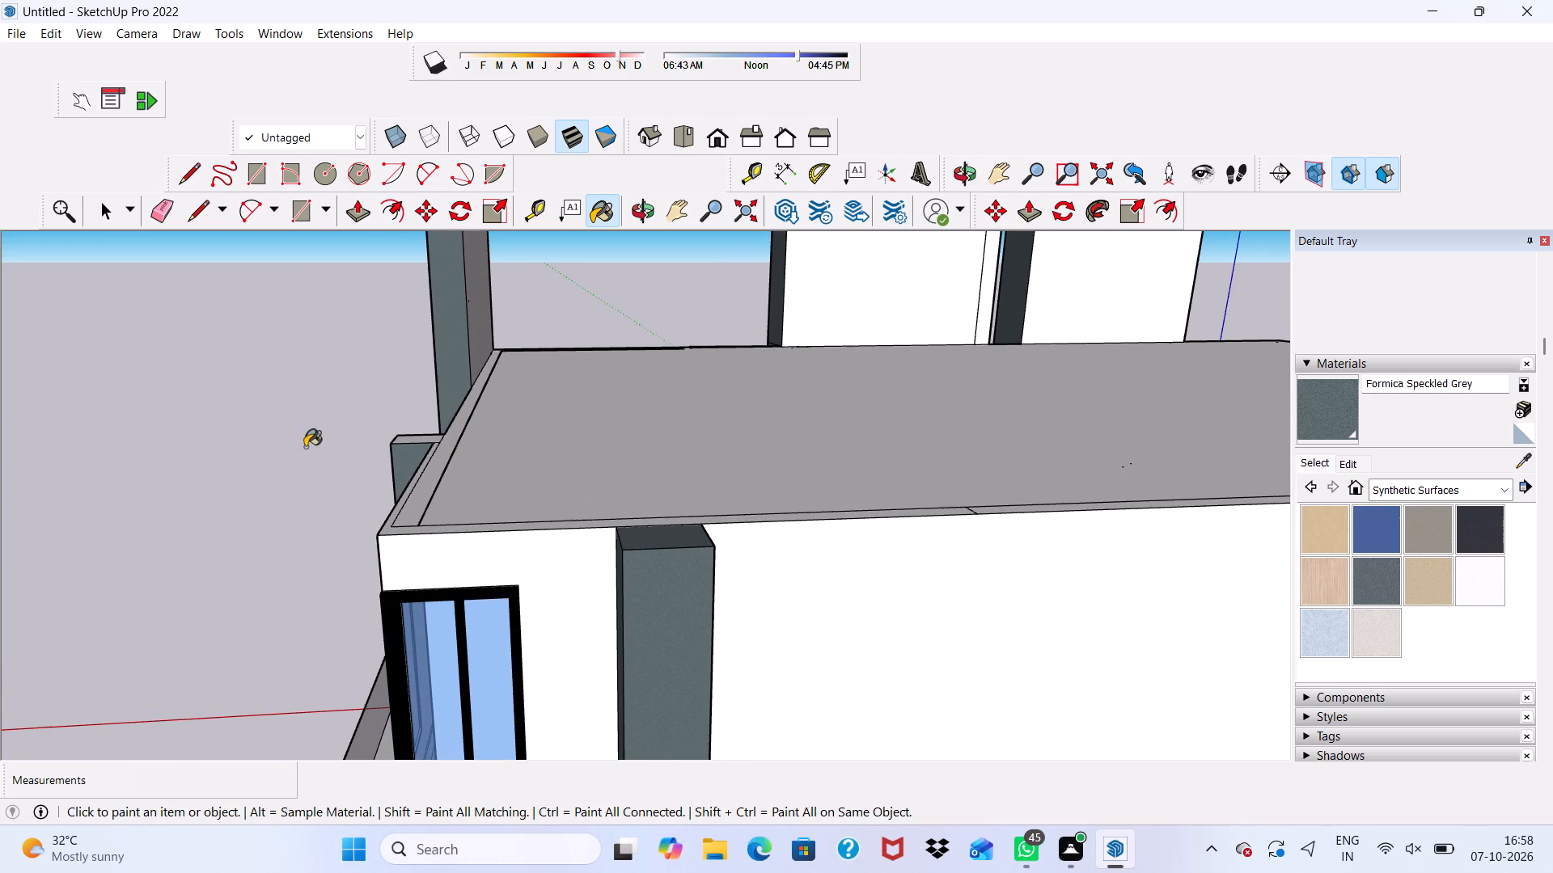
{"action": "left_click", "coordinate": [415, 436]}
Paint the rear faces of the two adjacent tall frames above the roof with Formica Speckled Grey.
{"action": "scroll", "coordinate": [415, 436], "scroll_direction": "down", "scroll_amount": 12}
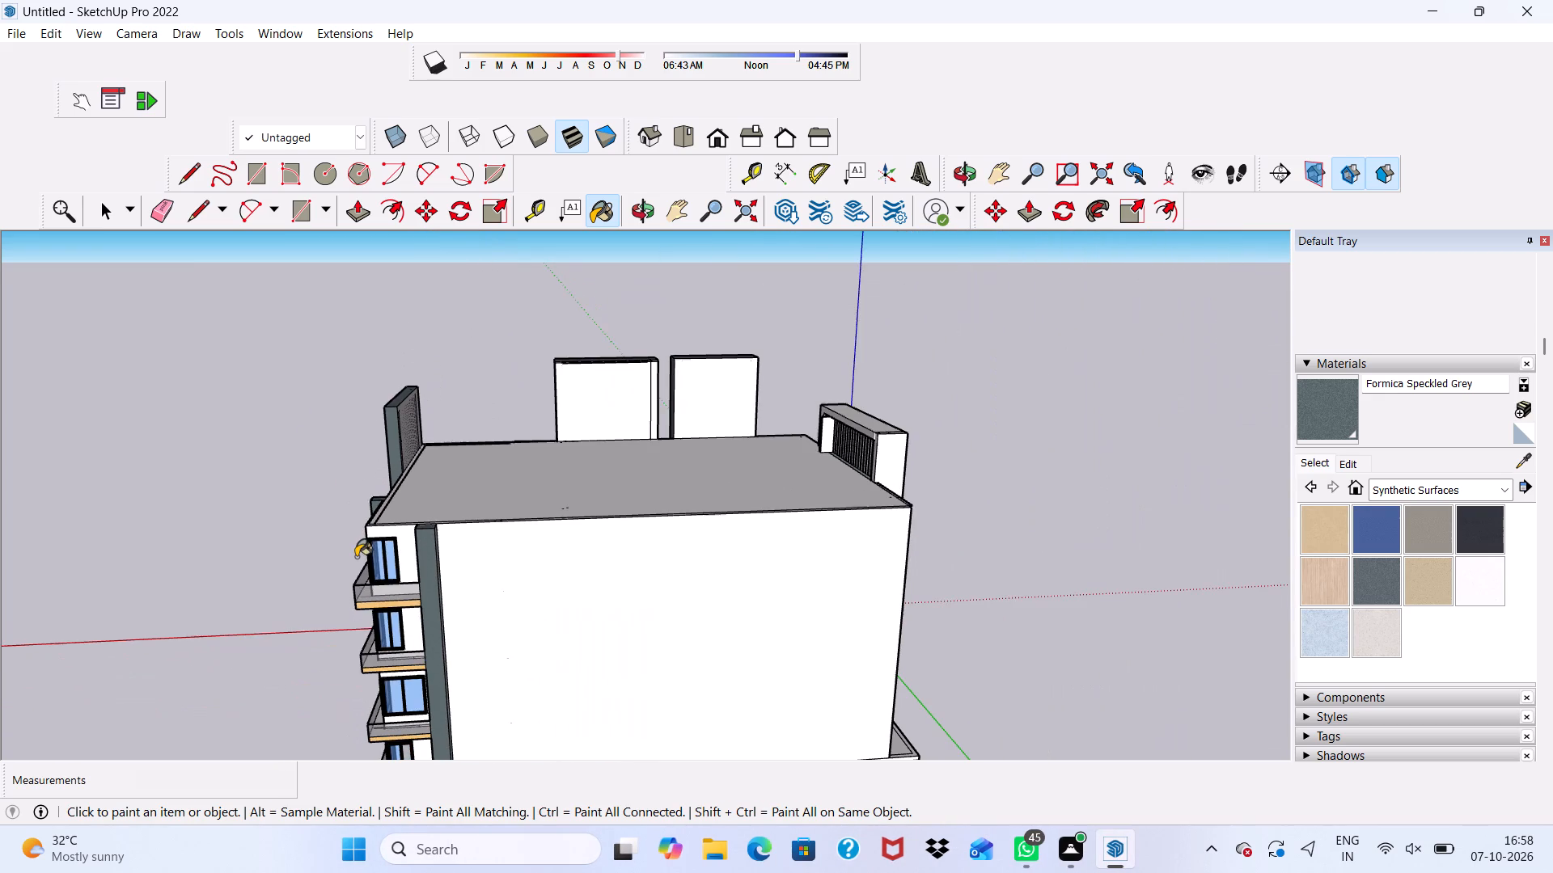
{"action": "middle_click", "coordinate": [365, 559]}
{"action": "left_click", "coordinate": [578, 391]}
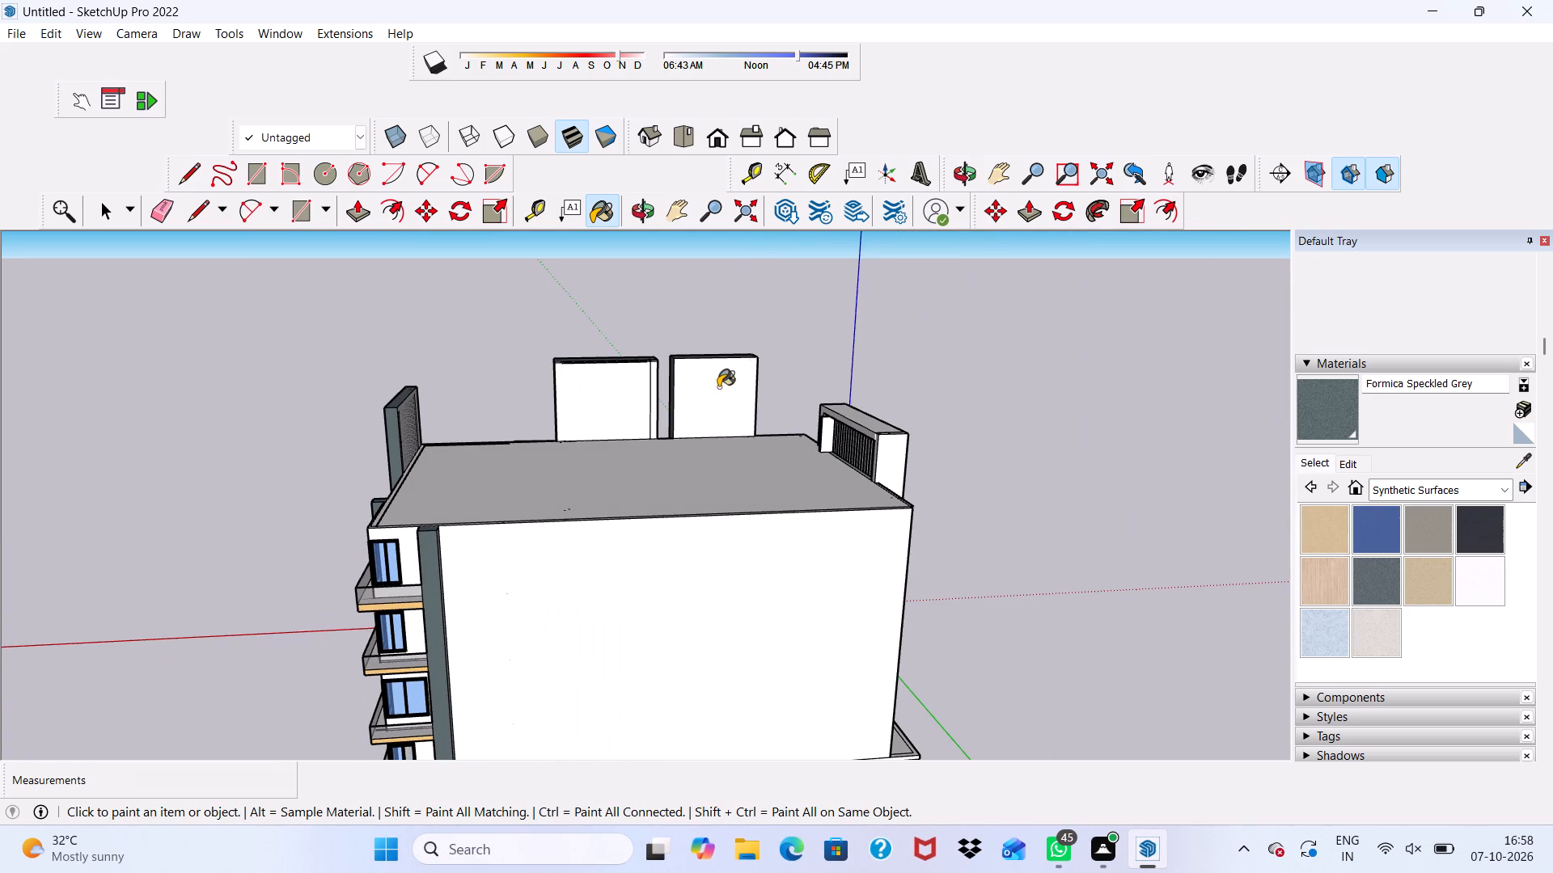
{"action": "left_click", "coordinate": [718, 387]}
{"action": "scroll", "coordinate": [700, 388], "scroll_direction": "up", "scroll_amount": 4}
{"action": "left_click", "coordinate": [624, 371]}
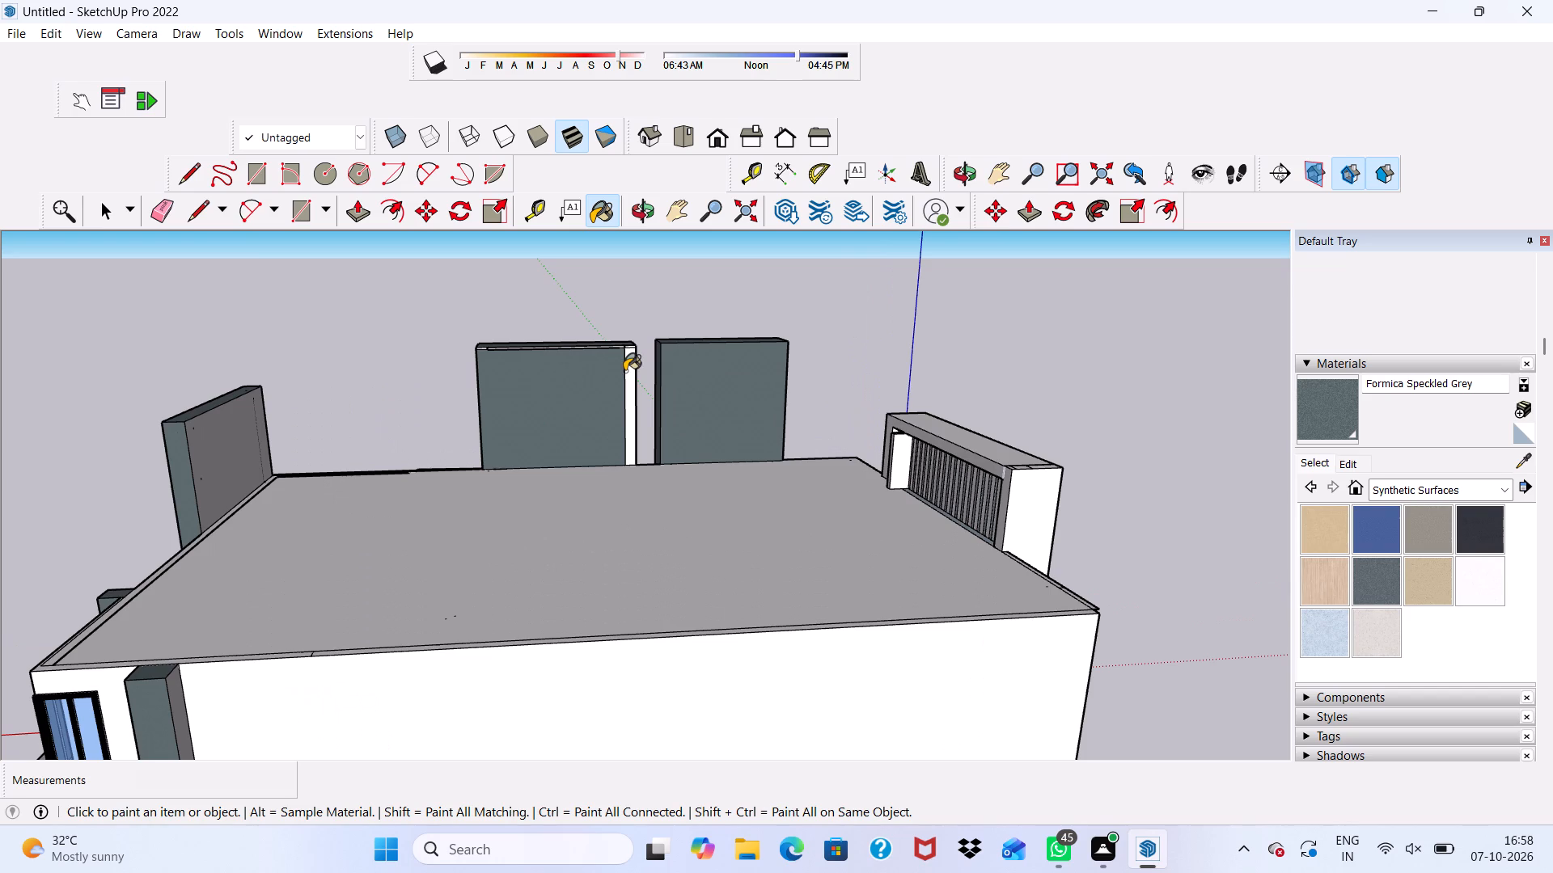
Paint the stair facade frame's top, outer end, corner pieces and roof-side rear faces with Formica Speckled Grey.
{"action": "scroll", "coordinate": [1030, 424], "scroll_direction": "up", "scroll_amount": 3}
{"action": "left_click", "coordinate": [992, 458]}
{"action": "left_click", "coordinate": [1008, 538]}
{"action": "scroll", "coordinate": [1008, 478], "scroll_direction": "up", "scroll_amount": 4}
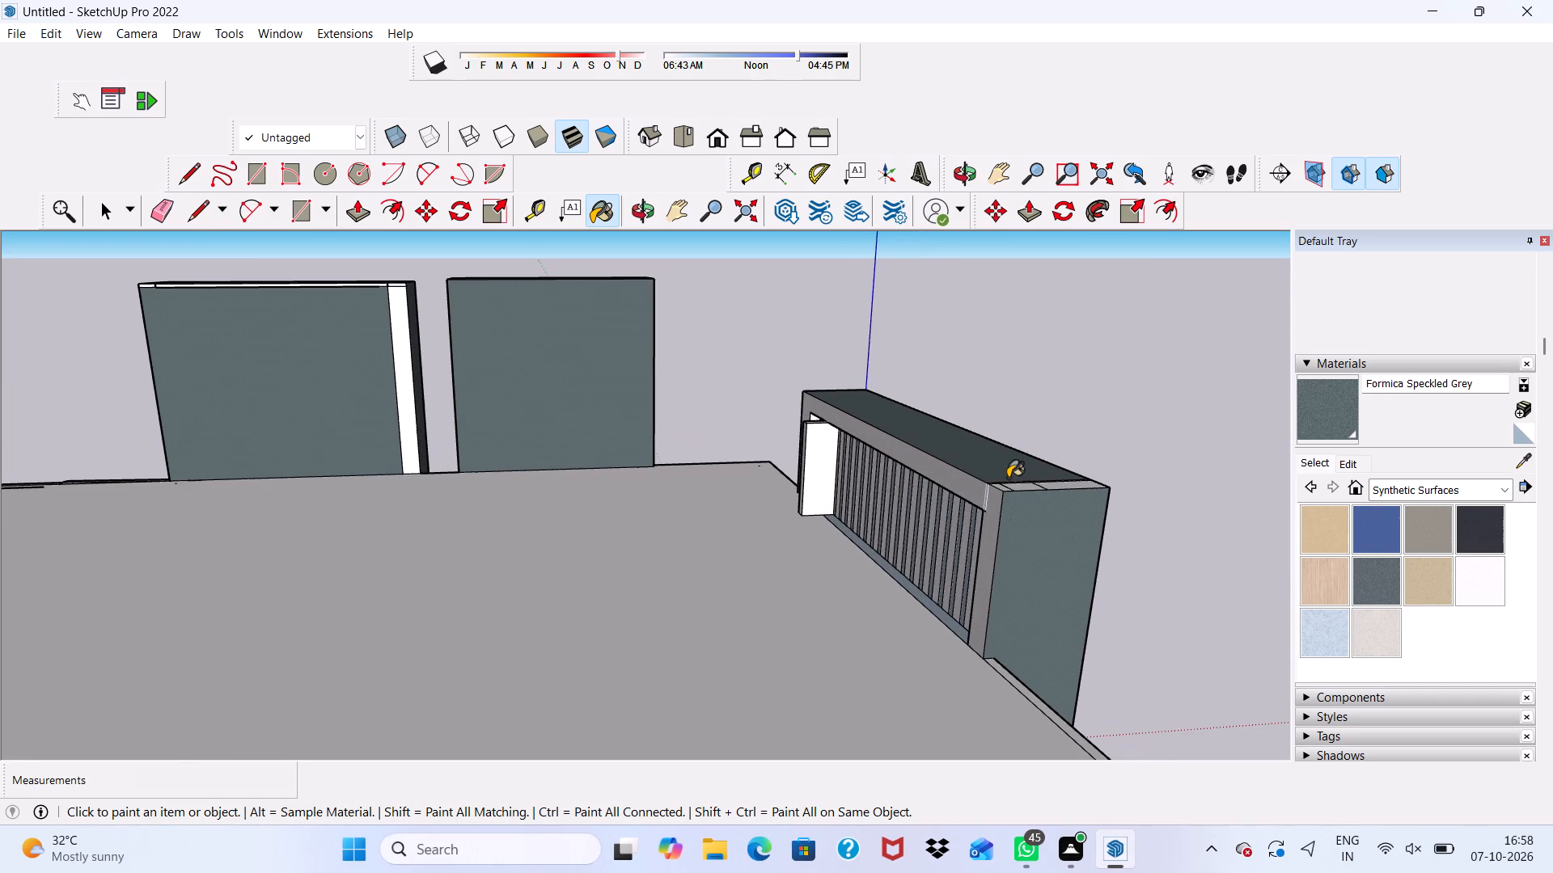
{"action": "left_click", "coordinate": [1013, 487]}
{"action": "left_click", "coordinate": [1056, 487]}
{"action": "left_click", "coordinate": [990, 530]}
{"action": "left_click", "coordinate": [969, 490]}
{"action": "scroll", "coordinate": [812, 410], "scroll_direction": "up", "scroll_amount": 3}
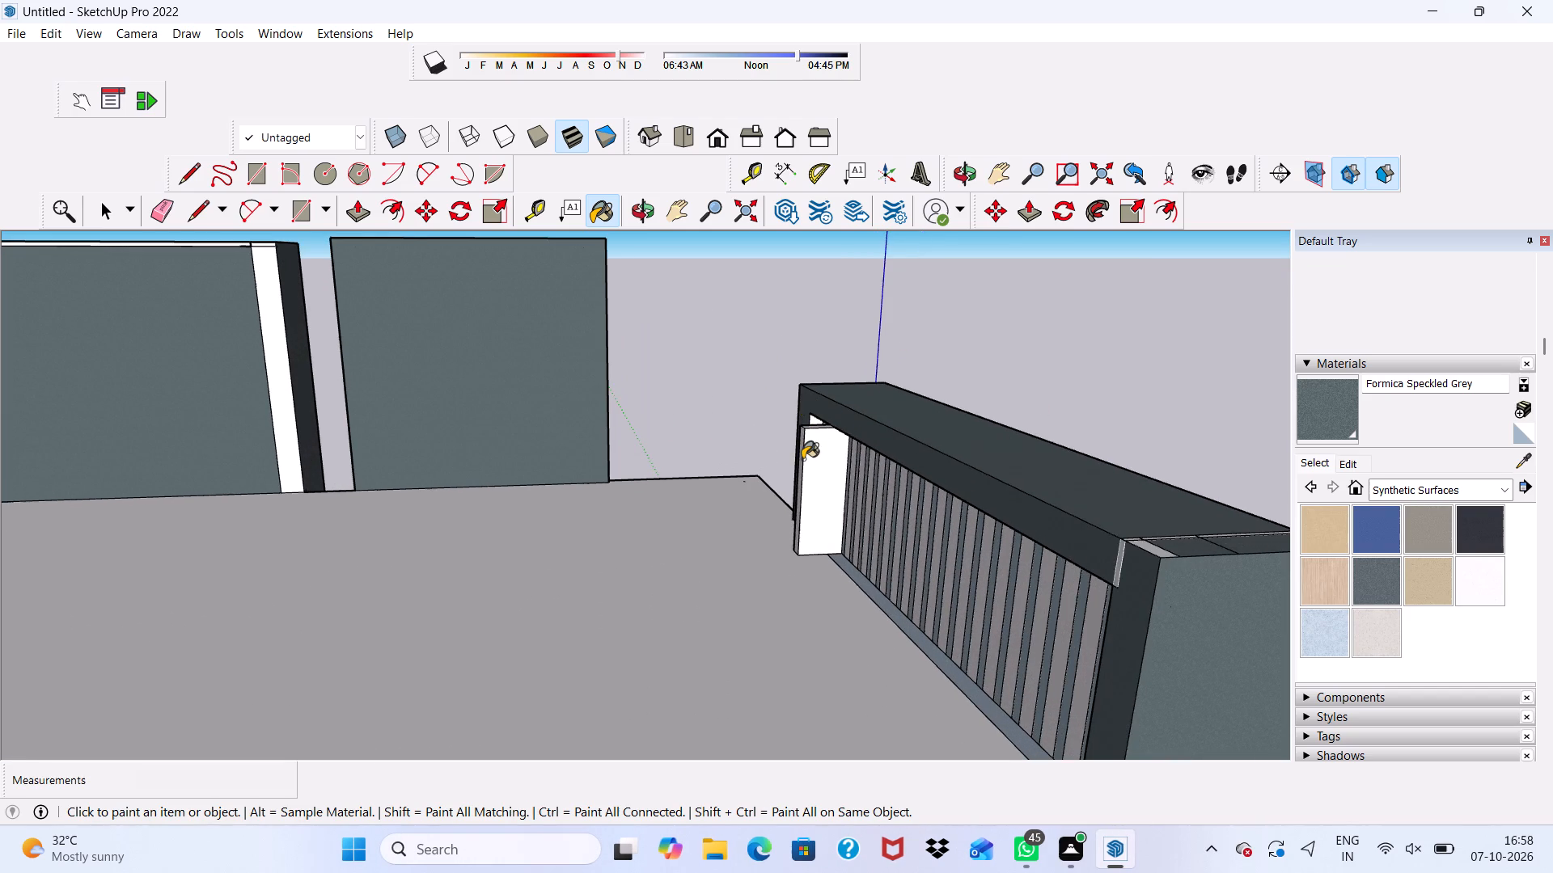
{"action": "middle_click_drag", "start_coordinate": [802, 459], "coordinate": [1227, 442]}
{"action": "scroll", "coordinate": [720, 443], "scroll_direction": "up", "scroll_amount": 3}
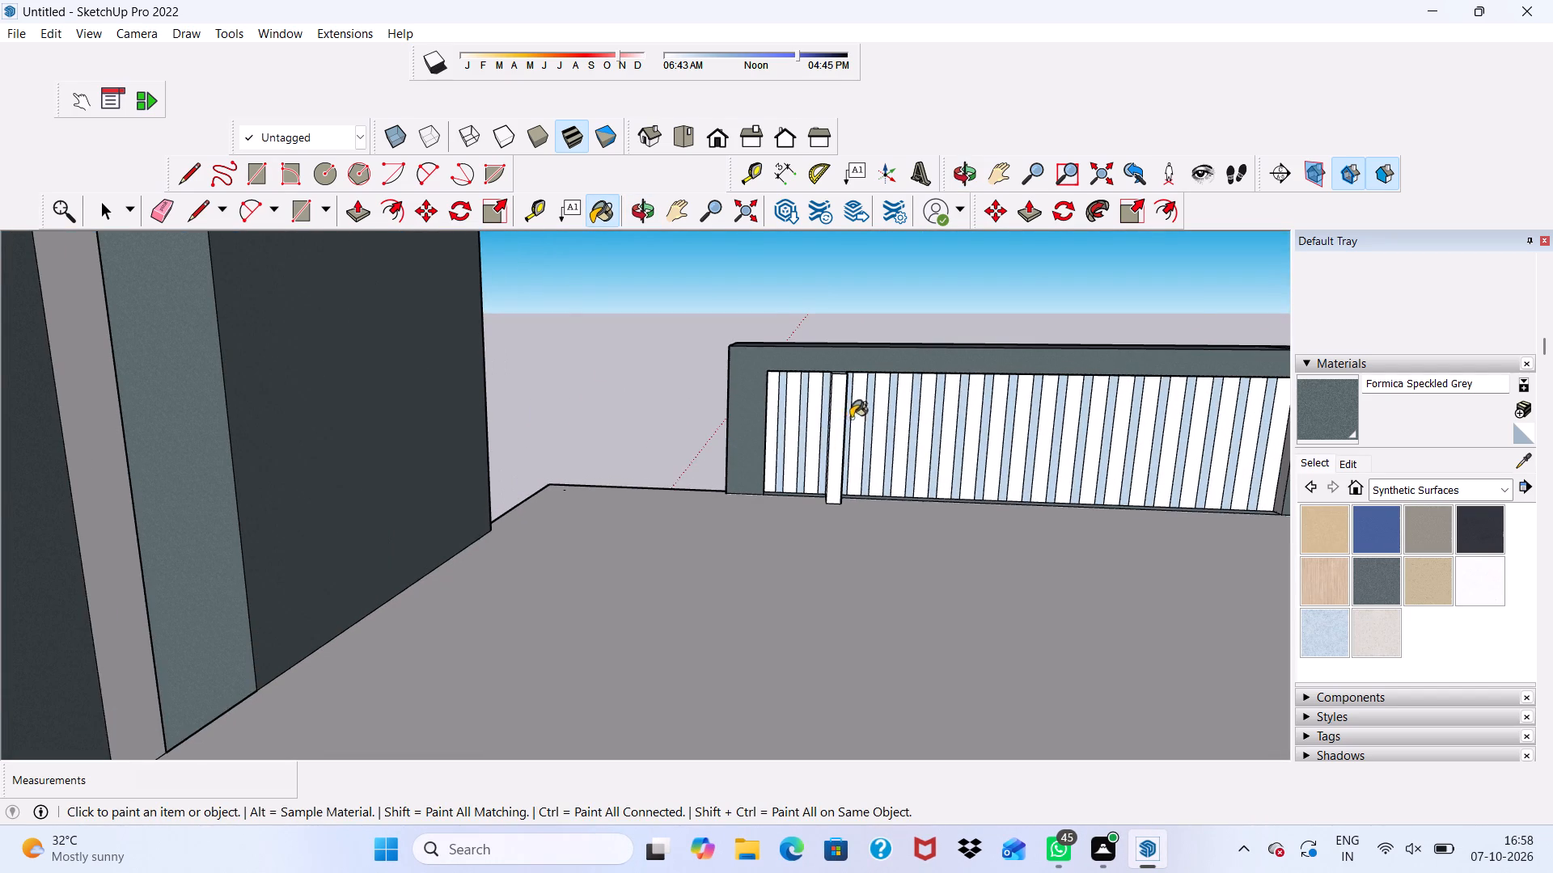
{"action": "left_click", "coordinate": [851, 418]}
Paint the front faces of the stair facade frame's beam and columns with Formica Speckled Grey.
{"action": "scroll", "coordinate": [858, 455], "scroll_direction": "down", "scroll_amount": 5}
{"action": "middle_click_drag", "start_coordinate": [884, 483], "coordinate": [31, 456]}
{"action": "scroll", "coordinate": [166, 503], "scroll_direction": "down", "scroll_amount": 11}
{"action": "scroll", "coordinate": [528, 529], "scroll_direction": "up", "scroll_amount": 3}
{"action": "left_click", "coordinate": [531, 520]}
{"action": "scroll", "coordinate": [481, 415], "scroll_direction": "up", "scroll_amount": 2}
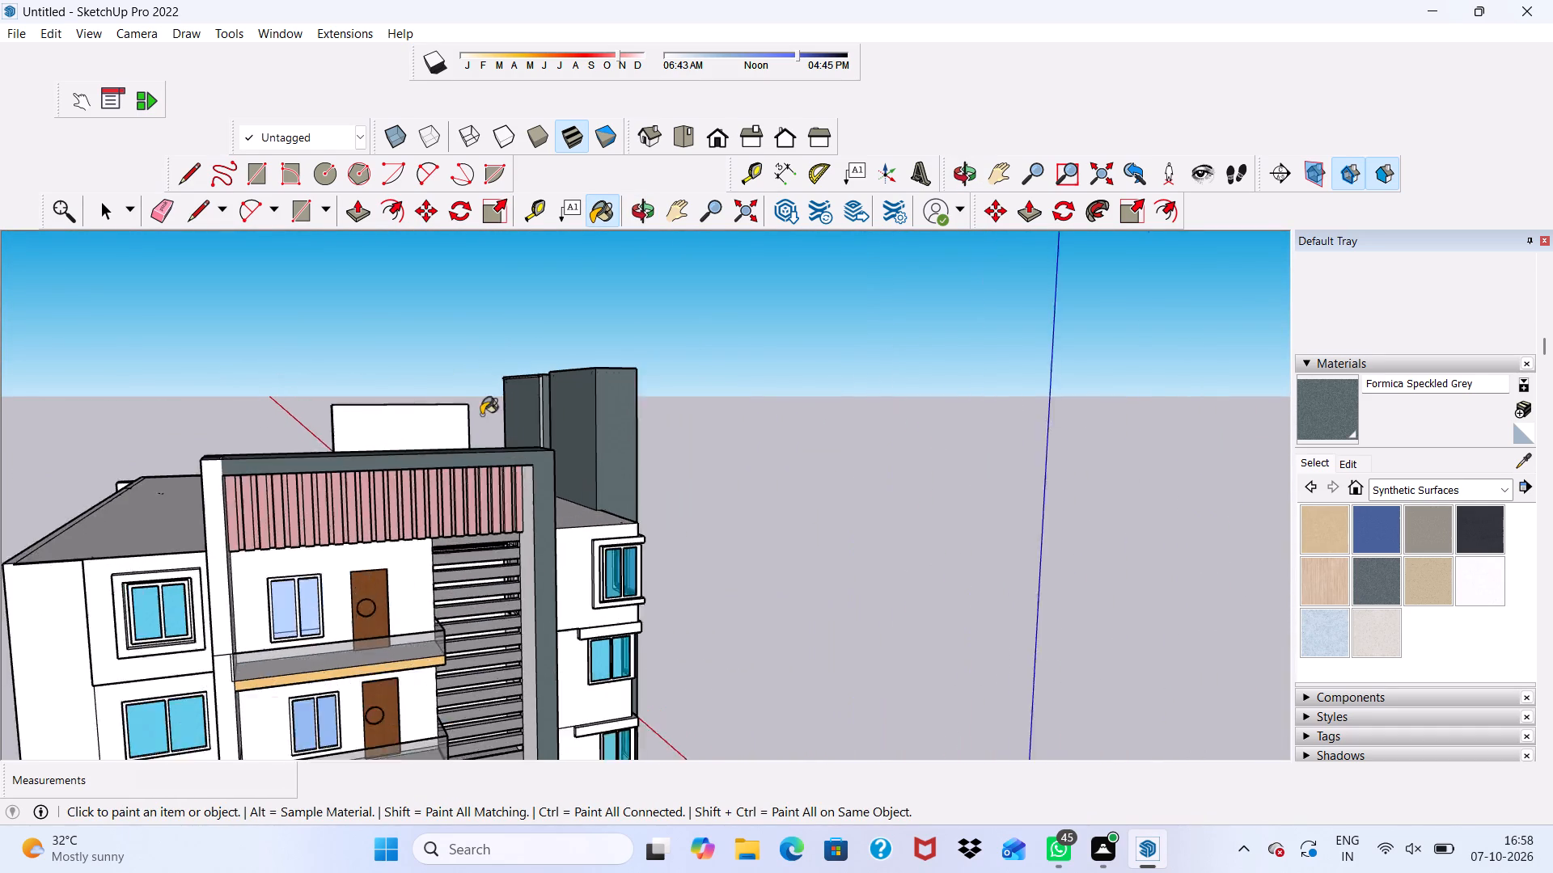
{"action": "scroll", "coordinate": [481, 415], "scroll_direction": "up", "scroll_amount": 2}
{"action": "scroll", "coordinate": [32, 532], "scroll_direction": "up", "scroll_amount": 1}
{"action": "scroll", "coordinate": [40, 507], "scroll_direction": "down", "scroll_amount": 15}
{"action": "scroll", "coordinate": [430, 565], "scroll_direction": "up", "scroll_amount": 4}
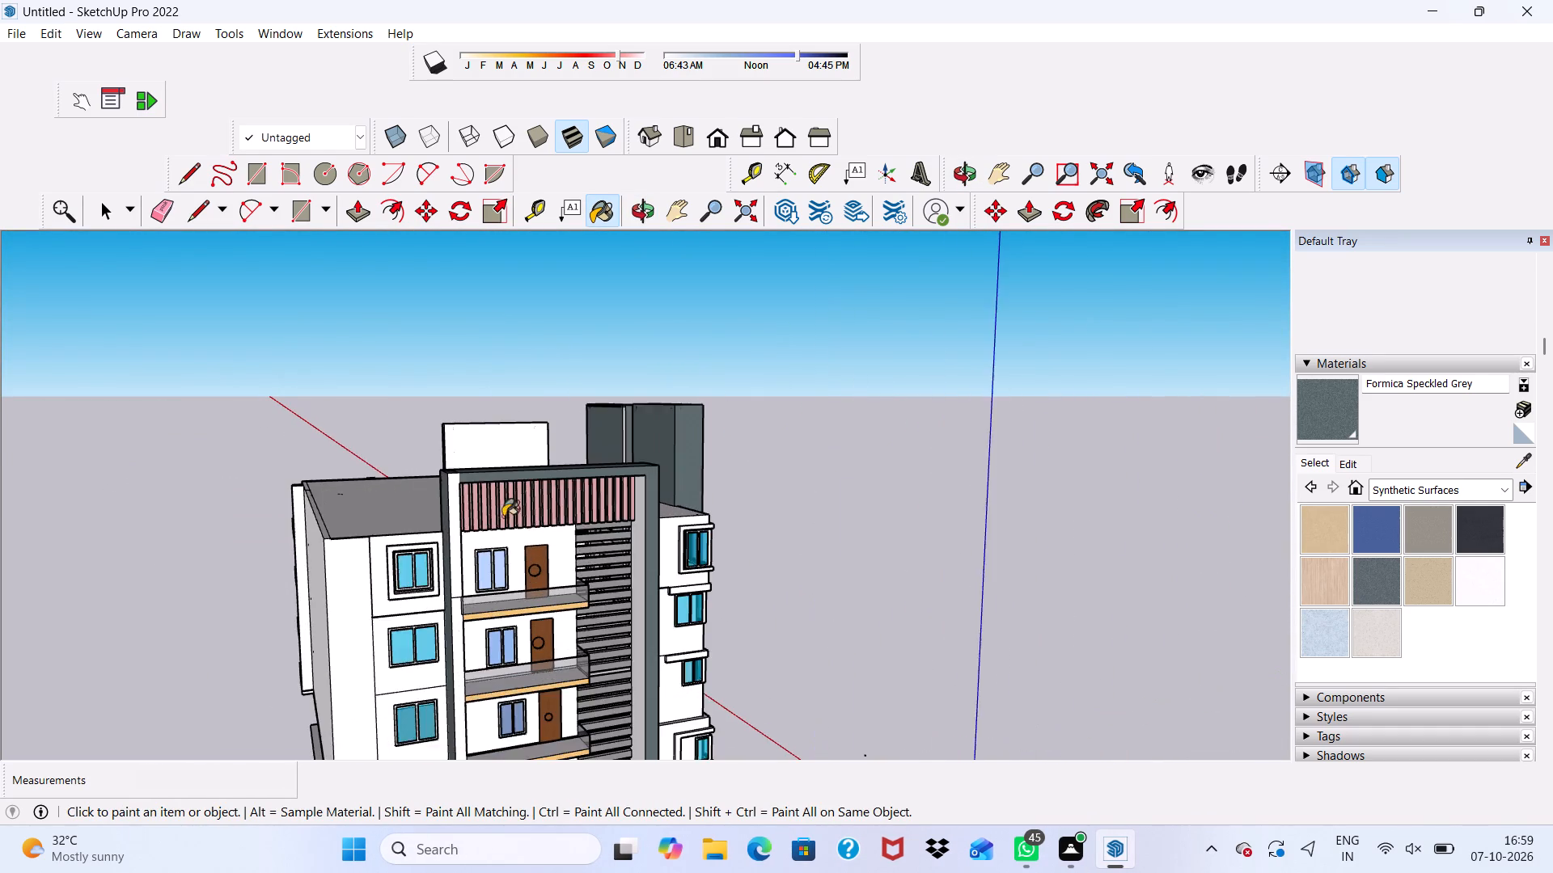
{"action": "scroll", "coordinate": [503, 517], "scroll_direction": "up", "scroll_amount": 3}
{"action": "left_click", "coordinate": [449, 495]}
Paint the leftover corner pieces and narrow strips on top of the stair facade's frame with Formica Speckled Grey.
{"action": "middle_click_drag", "start_coordinate": [457, 456], "coordinate": [473, 555]}
{"action": "scroll", "coordinate": [473, 555], "scroll_direction": "up", "scroll_amount": 4}
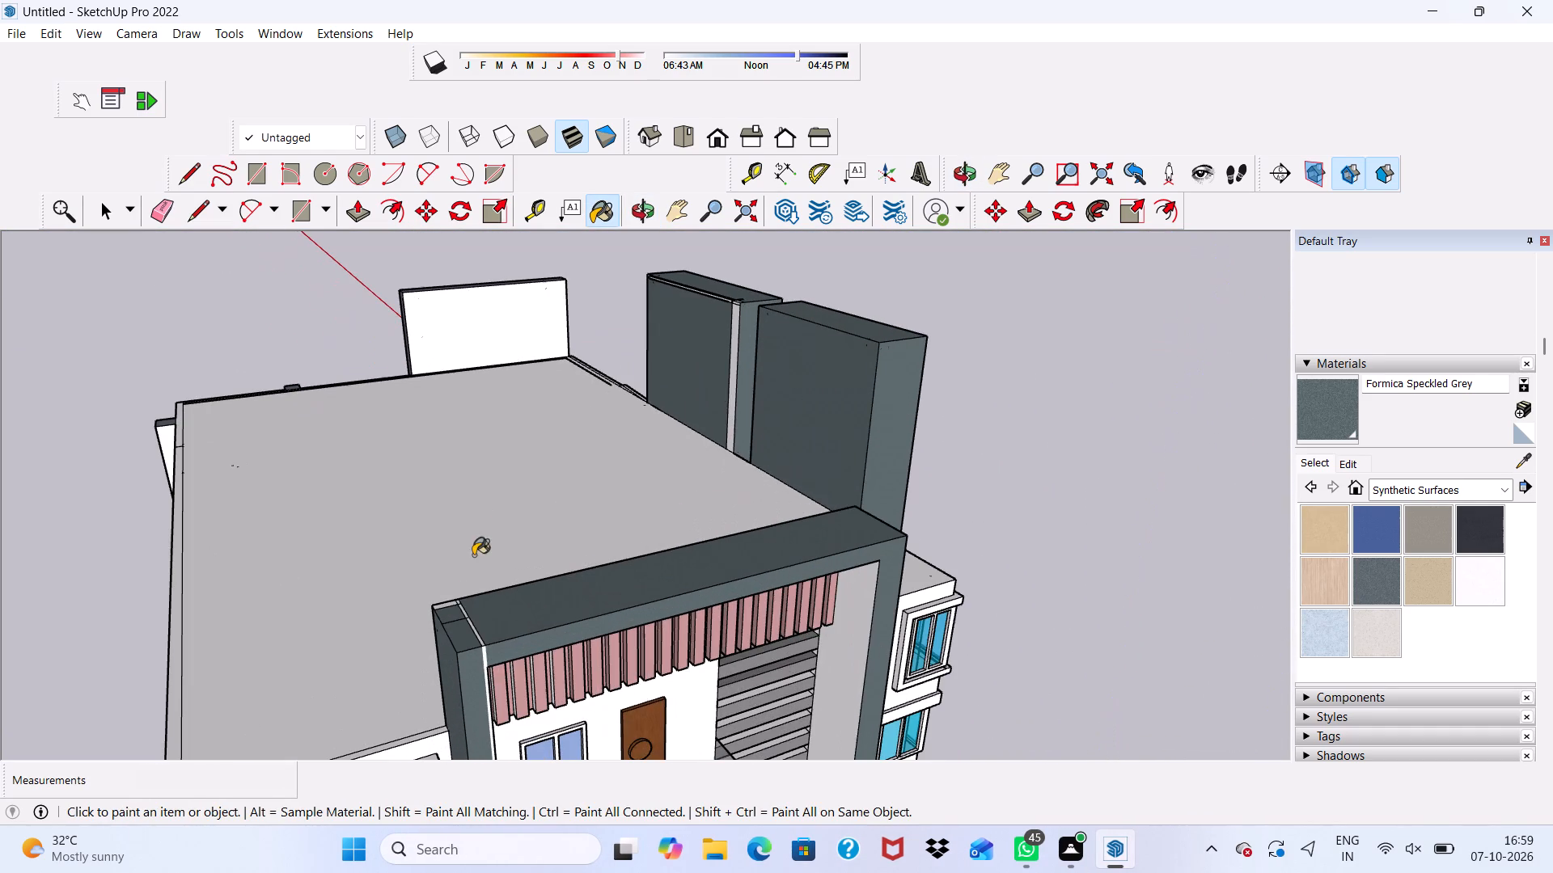
{"action": "left_click_drag", "start_coordinate": [468, 621], "coordinate": [471, 629]}
{"action": "left_click", "coordinate": [475, 635]}
{"action": "left_click", "coordinate": [471, 622]}
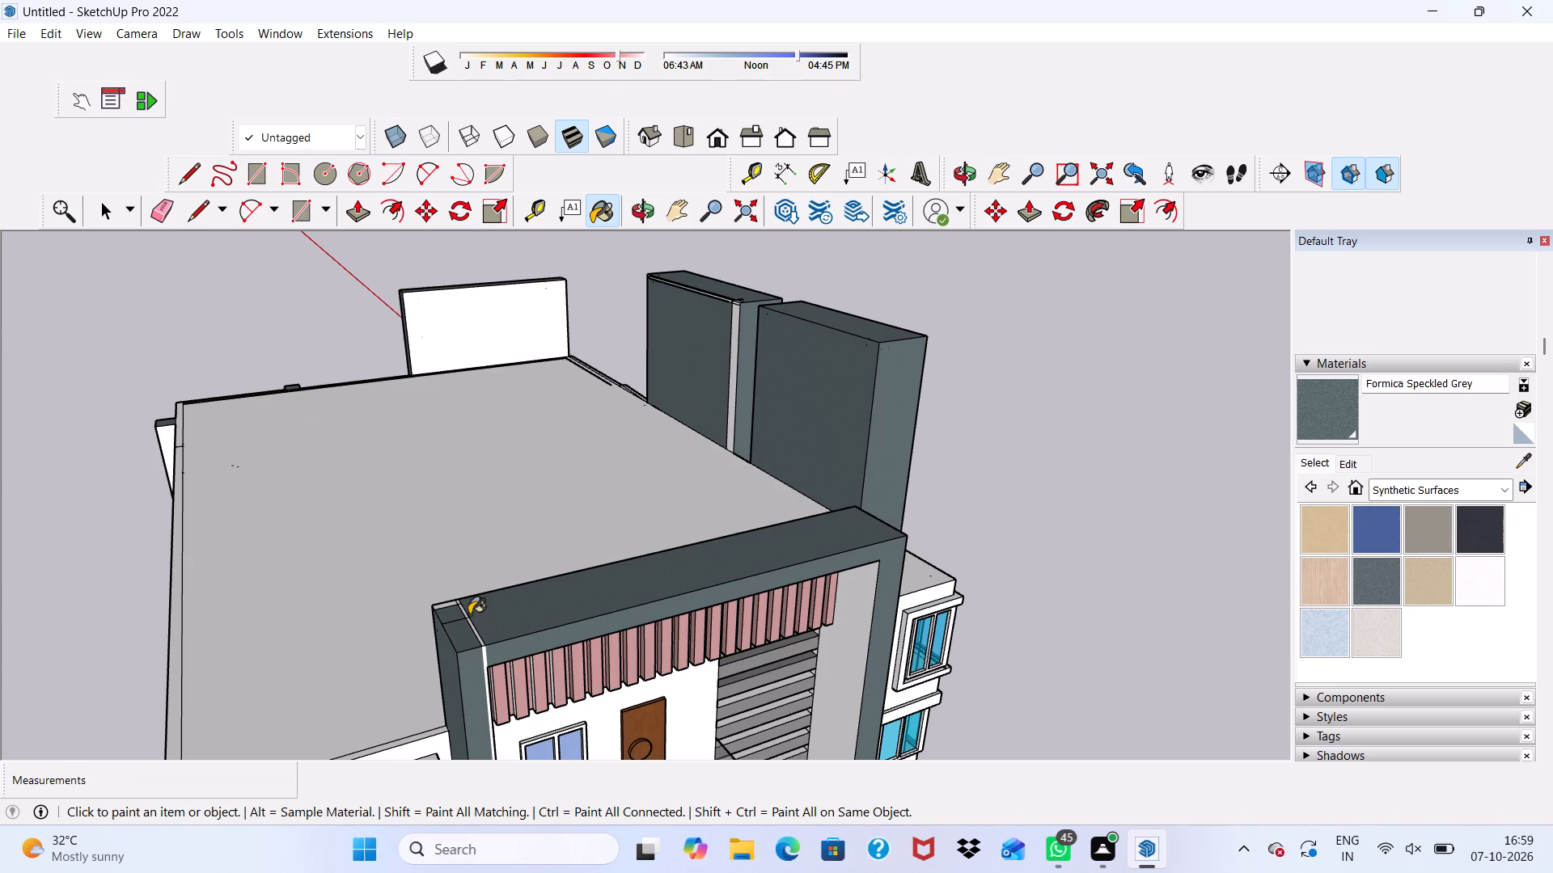
{"action": "scroll", "coordinate": [469, 614], "scroll_direction": "up", "scroll_amount": 7}
{"action": "left_click", "coordinate": [442, 590]}
{"action": "scroll", "coordinate": [441, 590], "scroll_direction": "up", "scroll_amount": 3}
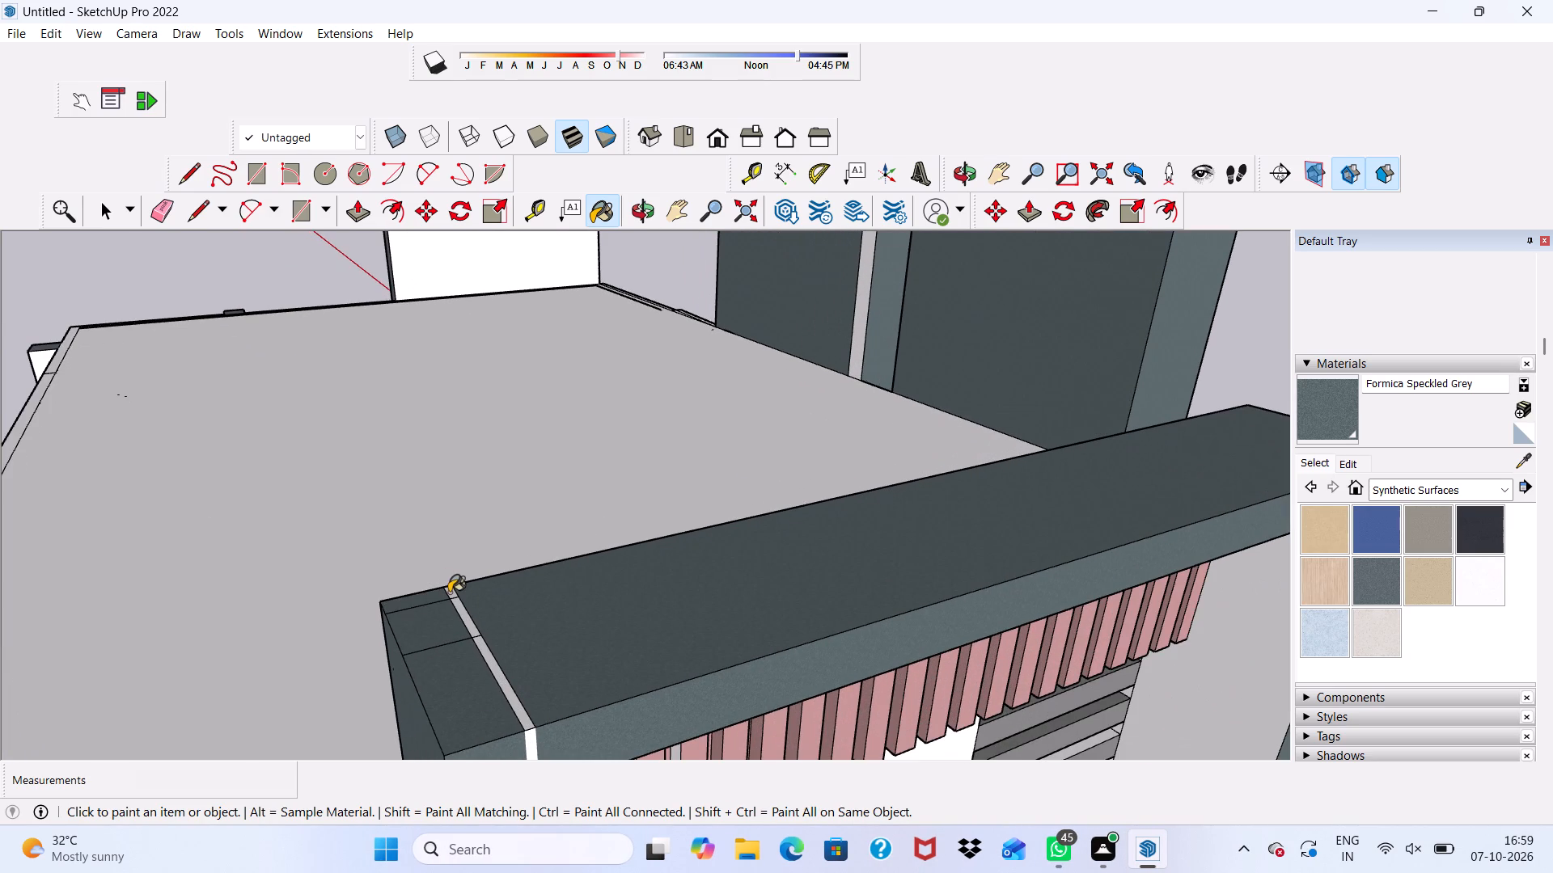
{"action": "left_click", "coordinate": [449, 593]}
{"action": "left_click_drag", "start_coordinate": [463, 610], "coordinate": [477, 639]}
{"action": "scroll", "coordinate": [489, 664], "scroll_direction": "up", "scroll_amount": 3}
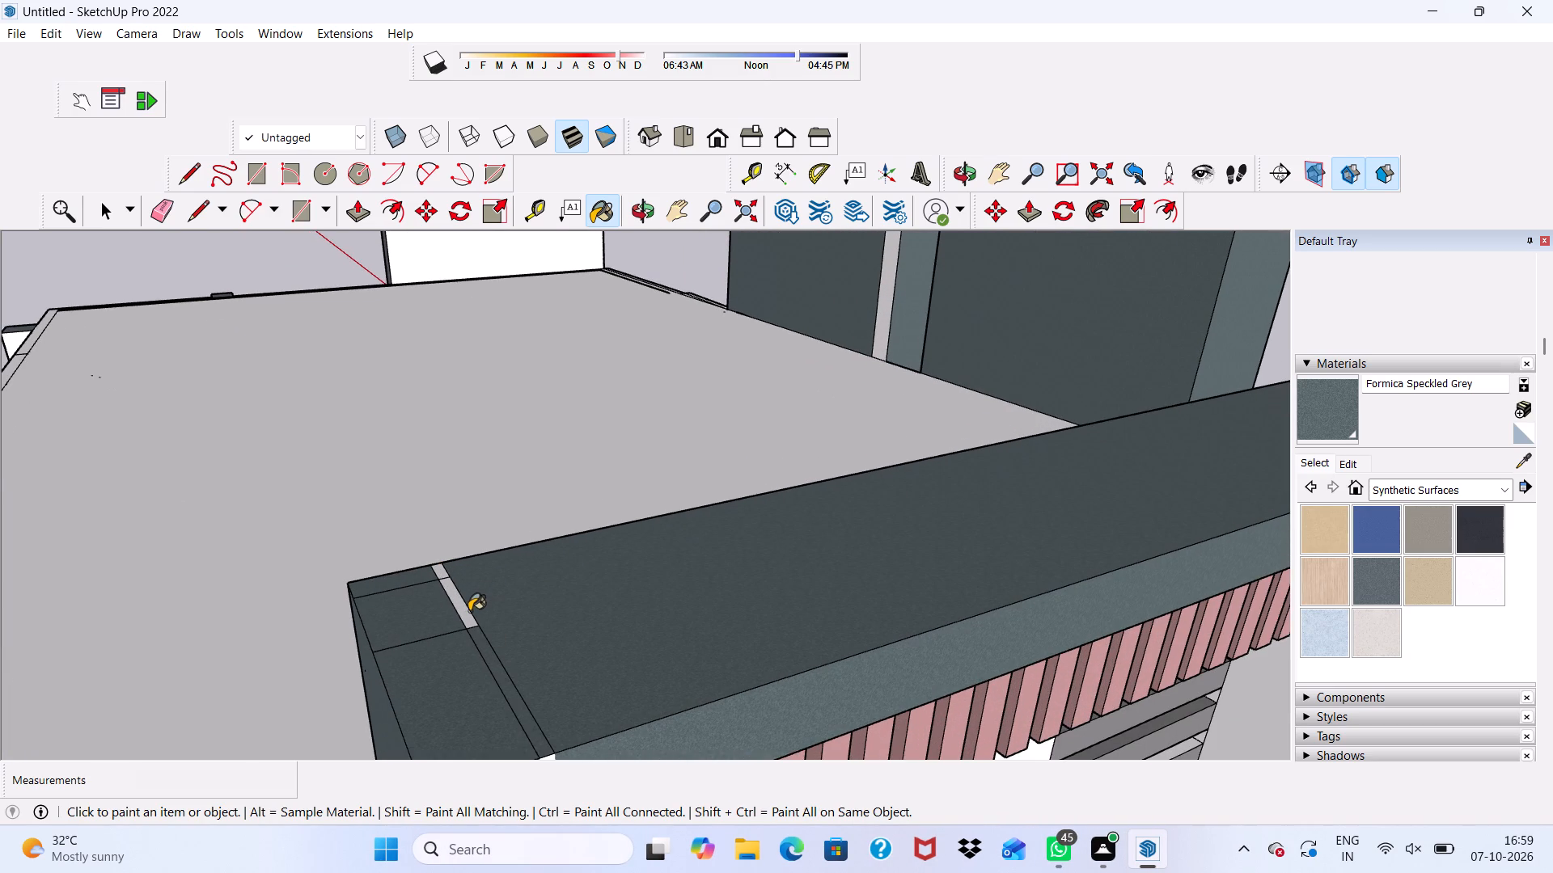
{"action": "left_click", "coordinate": [469, 611]}
{"action": "left_click", "coordinate": [459, 598]}
{"action": "left_click", "coordinate": [443, 567]}
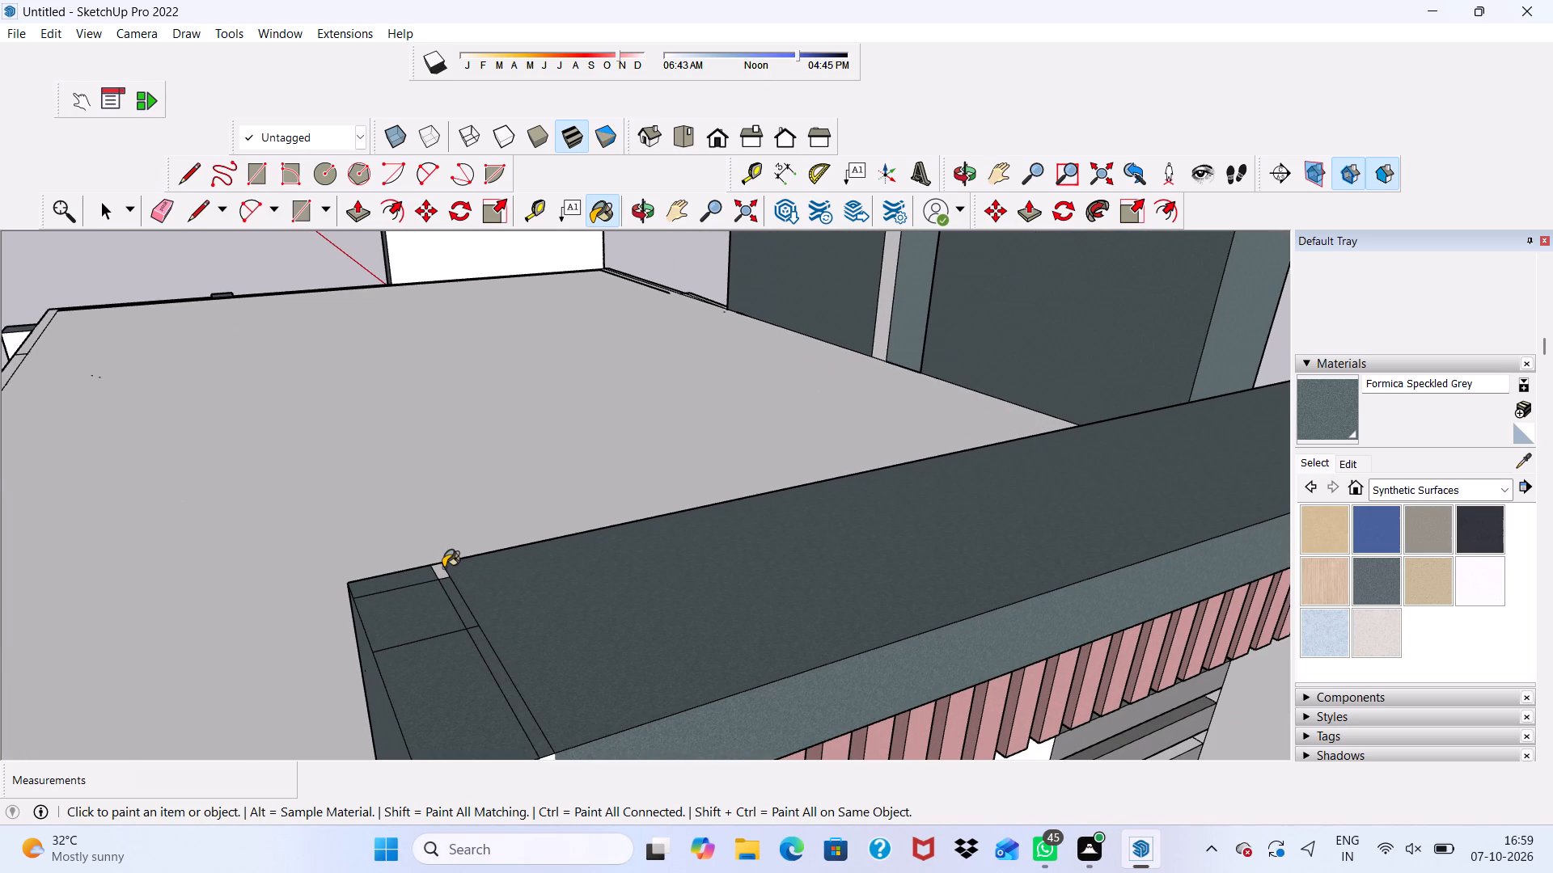
{"action": "left_click", "coordinate": [441, 571]}
Paint the narrow front strip of the frame's door-side column and the inner face of its louvre-side column with Formica Speckled Grey.
{"action": "scroll", "coordinate": [460, 568], "scroll_direction": "down", "scroll_amount": 10}
{"action": "scroll", "coordinate": [548, 678], "scroll_direction": "up", "scroll_amount": 6}
{"action": "left_click_drag", "start_coordinate": [611, 506], "coordinate": [620, 522]}
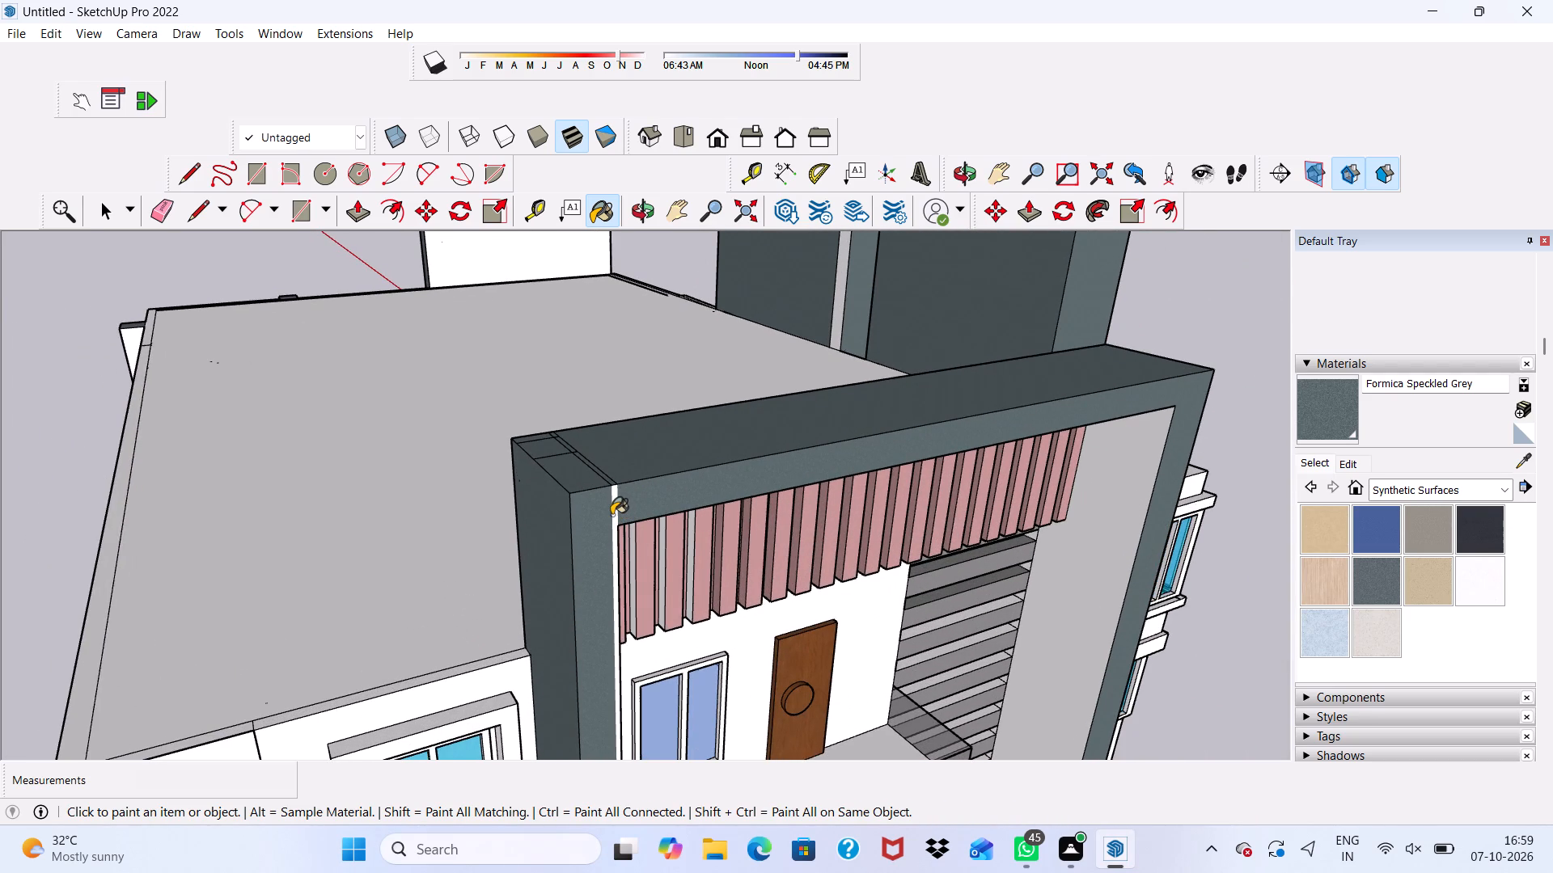
{"action": "left_click", "coordinate": [611, 515]}
{"action": "left_click", "coordinate": [621, 511]}
{"action": "scroll", "coordinate": [621, 511], "scroll_direction": "down", "scroll_amount": 10}
{"action": "middle_click", "coordinate": [641, 515]}
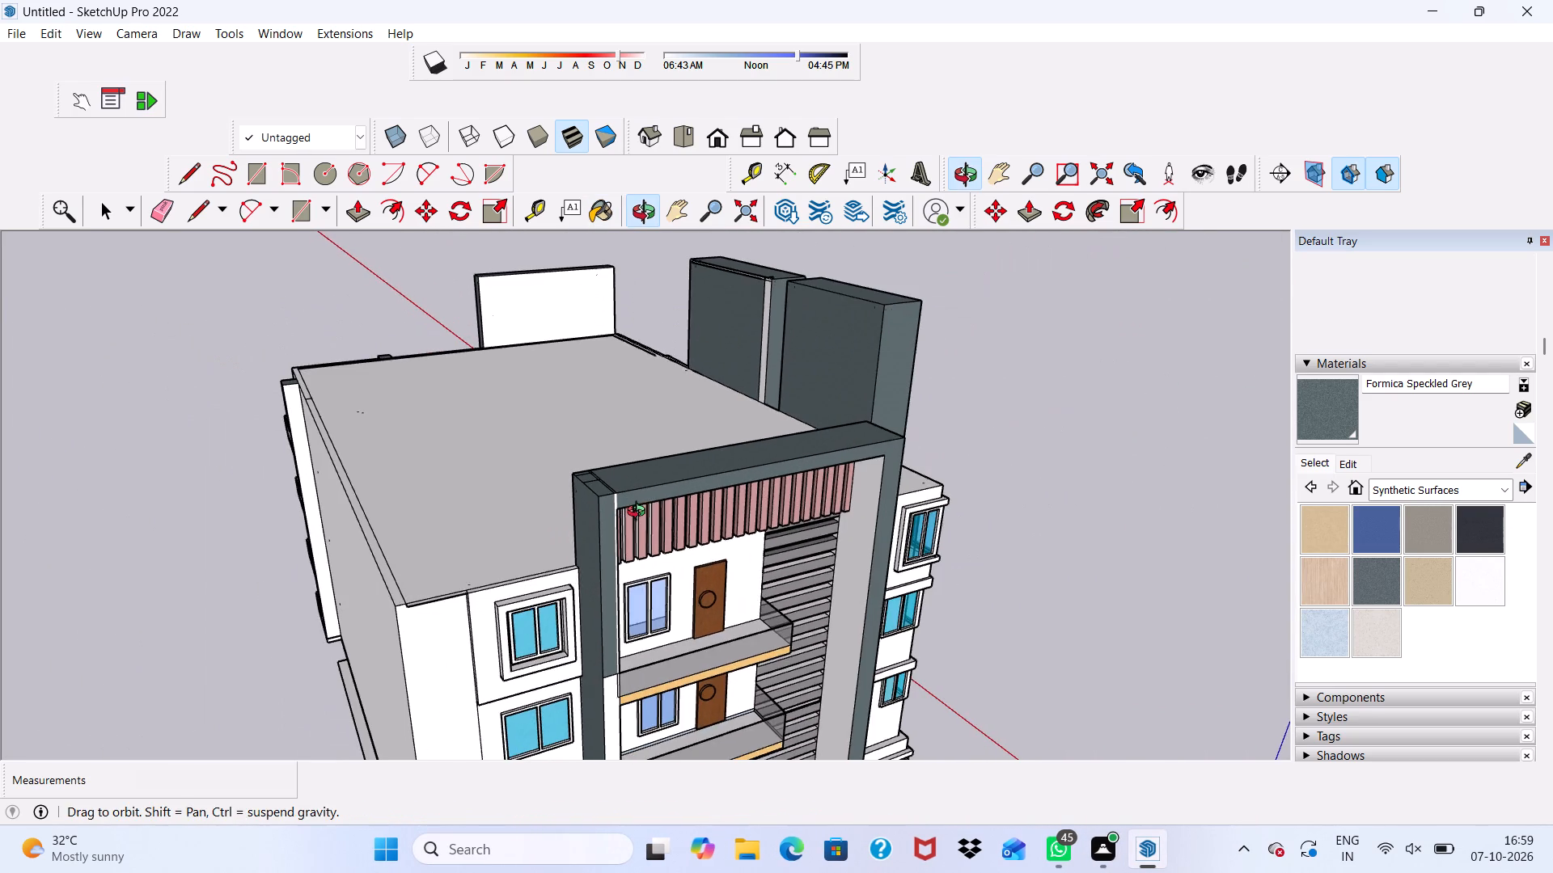
{"action": "scroll", "coordinate": [666, 628], "scroll_direction": "down", "scroll_amount": 5}
{"action": "scroll", "coordinate": [535, 538], "scroll_direction": "down", "scroll_amount": 2}
{"action": "scroll", "coordinate": [633, 597], "scroll_direction": "up", "scroll_amount": 3}
{"action": "middle_click_drag", "start_coordinate": [633, 597], "coordinate": [603, 499]}
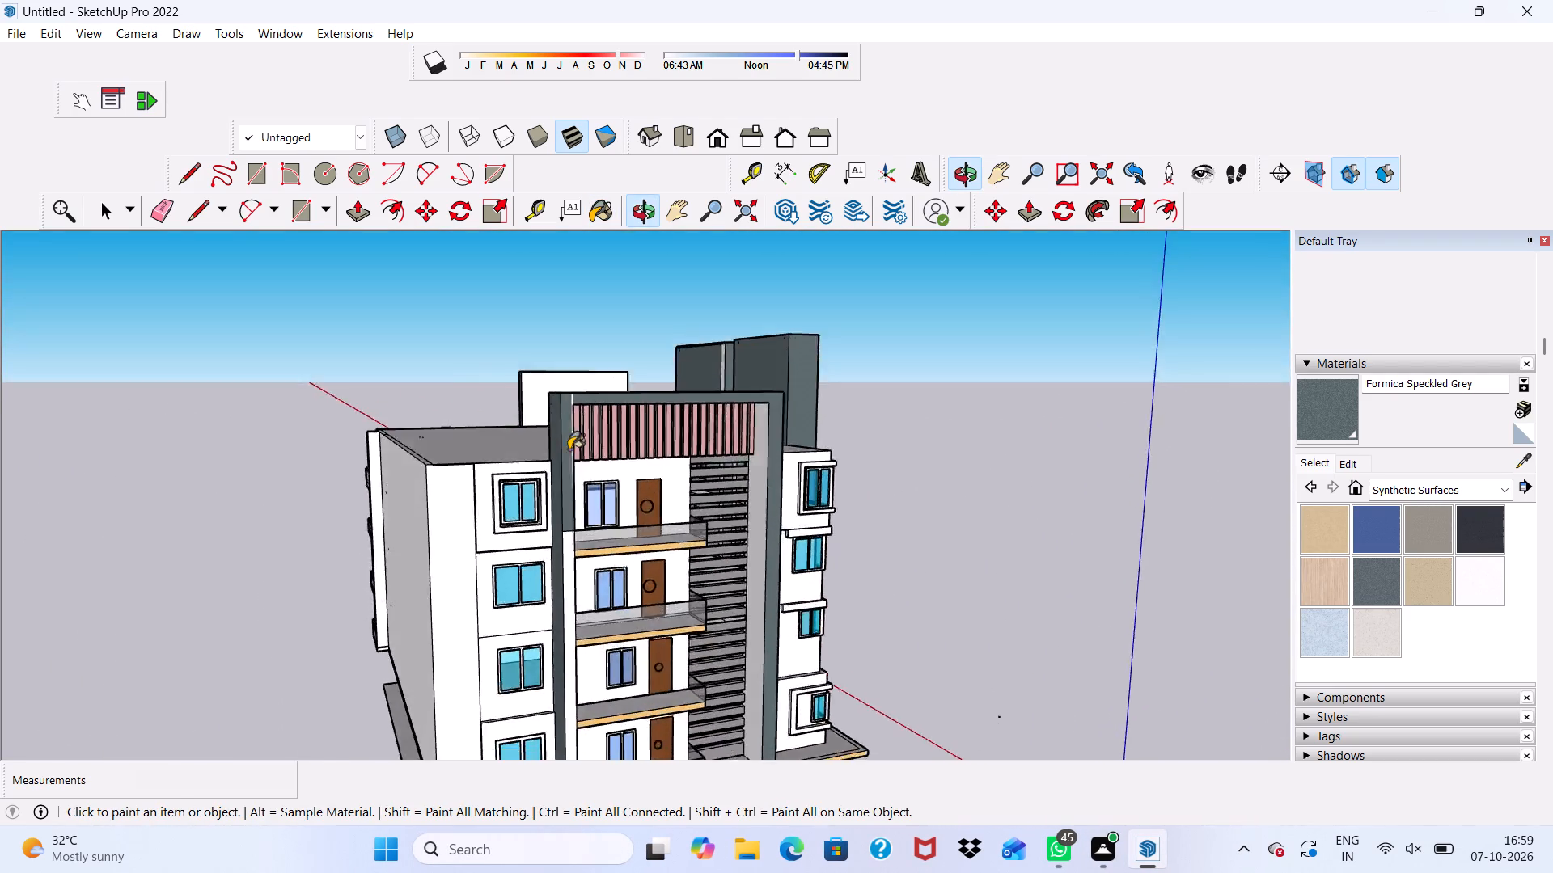
{"action": "scroll", "coordinate": [461, 410], "scroll_direction": "up", "scroll_amount": 3}
{"action": "scroll", "coordinate": [642, 667], "scroll_direction": "up", "scroll_amount": 3}
{"action": "left_click", "coordinate": [599, 607]}
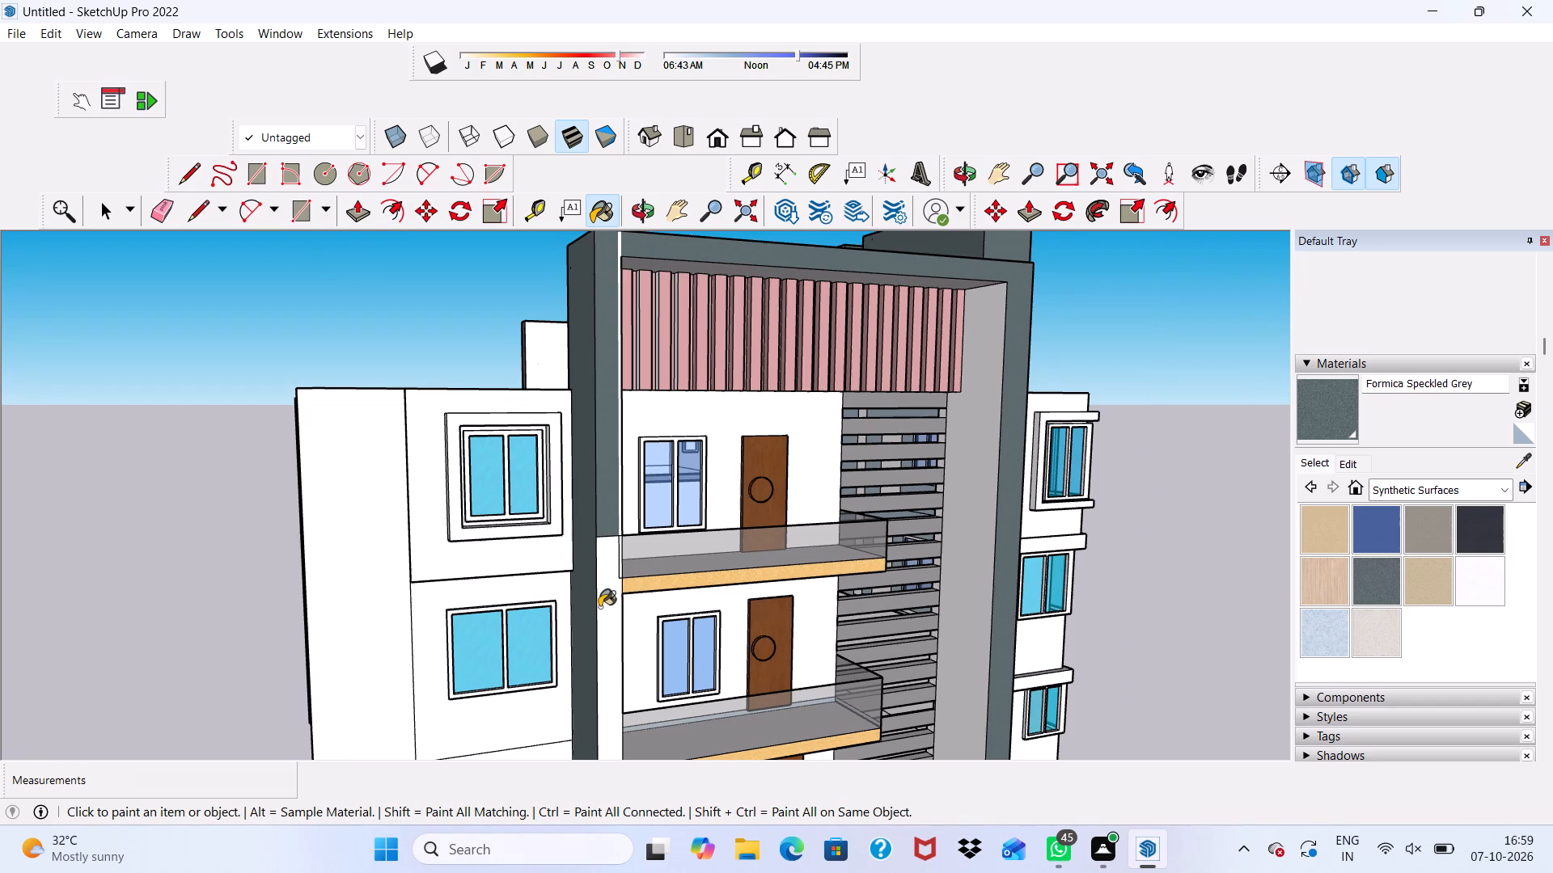
{"action": "left_click", "coordinate": [966, 577]}
Paint the door-side column's inner wall segments on all four balcony levels with Formica Speckled Grey.
{"action": "scroll", "coordinate": [967, 577], "scroll_direction": "down", "scroll_amount": 8}
{"action": "middle_click_drag", "start_coordinate": [899, 567], "coordinate": [520, 527]}
{"action": "scroll", "coordinate": [311, 546], "scroll_direction": "up", "scroll_amount": 2}
{"action": "left_click", "coordinate": [398, 542]}
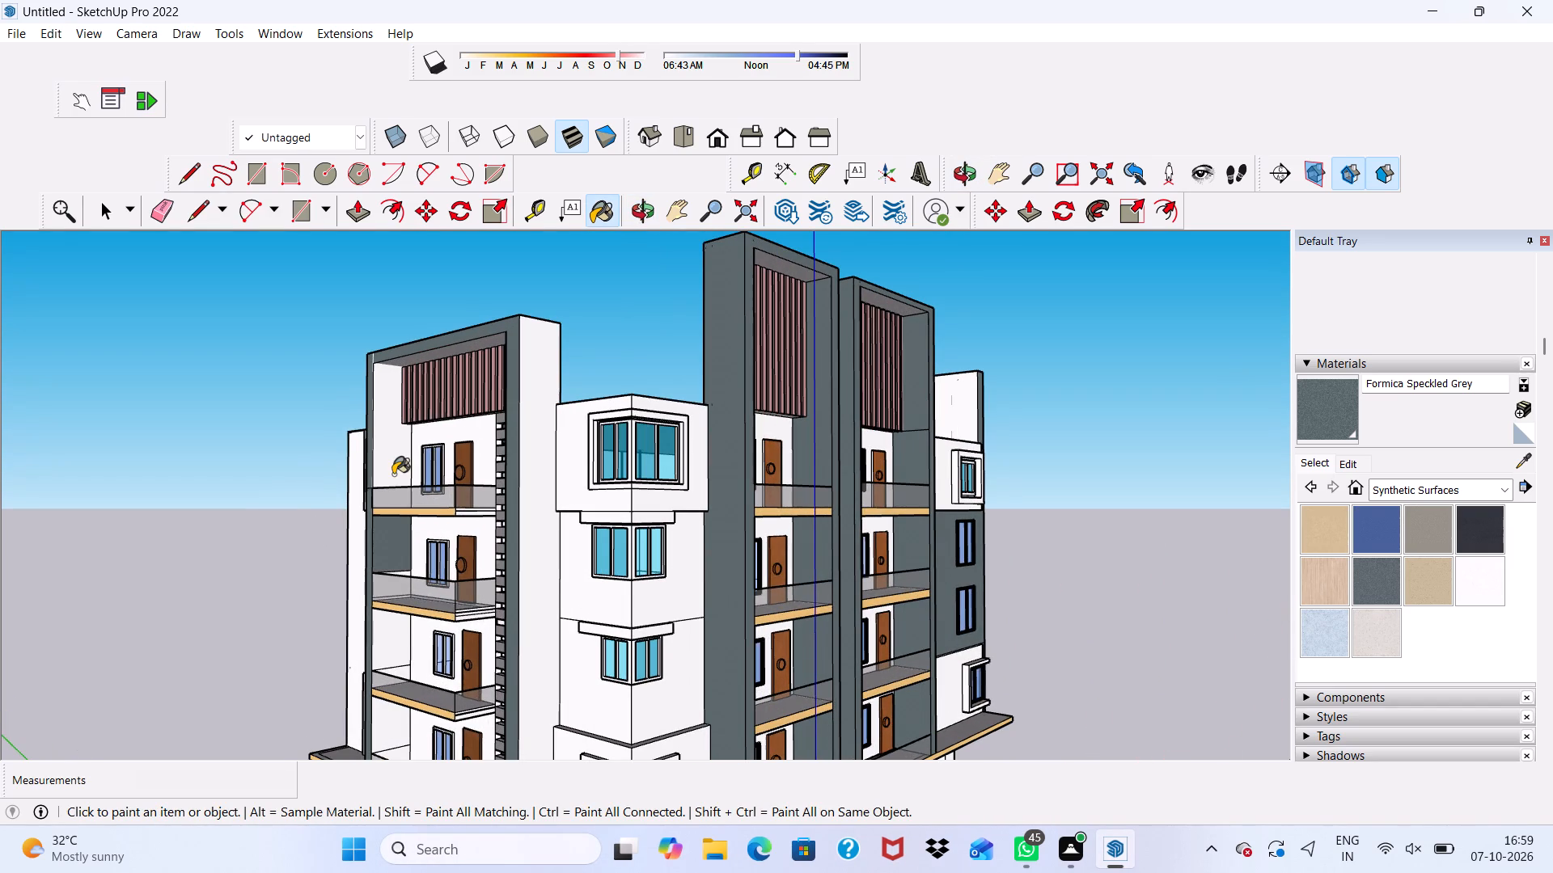
{"action": "left_click", "coordinate": [393, 445]}
{"action": "left_click", "coordinate": [387, 642]}
{"action": "left_click", "coordinate": [388, 726]}
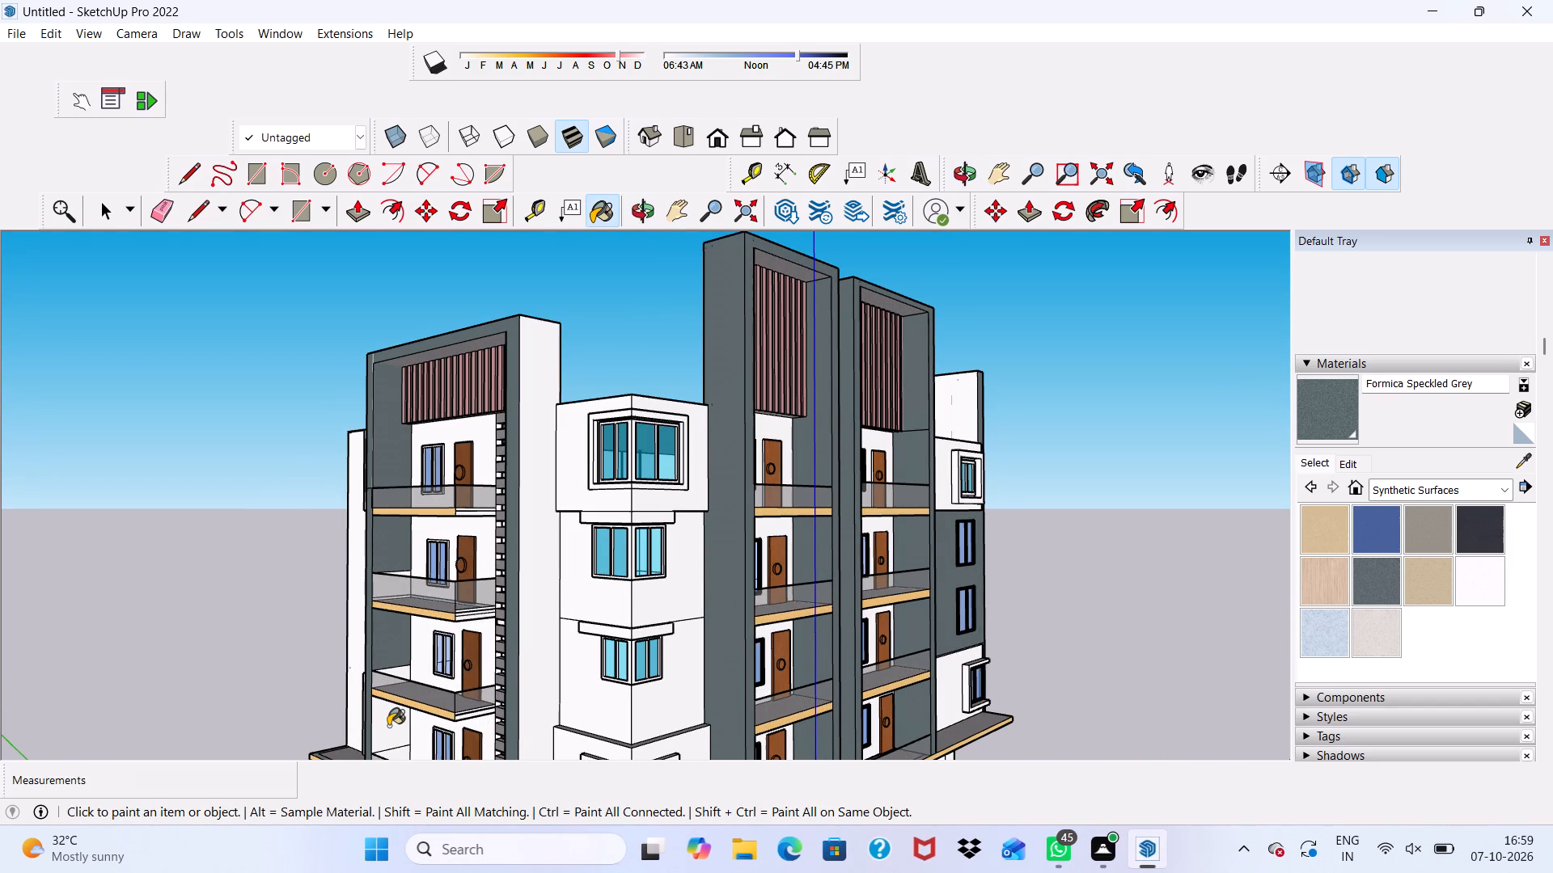
Paint the stair facade frame's outer side face toward the corner windows with Formica Speckled Grey.
{"action": "left_click", "coordinate": [541, 668]}
{"action": "scroll", "coordinate": [542, 667], "scroll_direction": "down", "scroll_amount": 11}
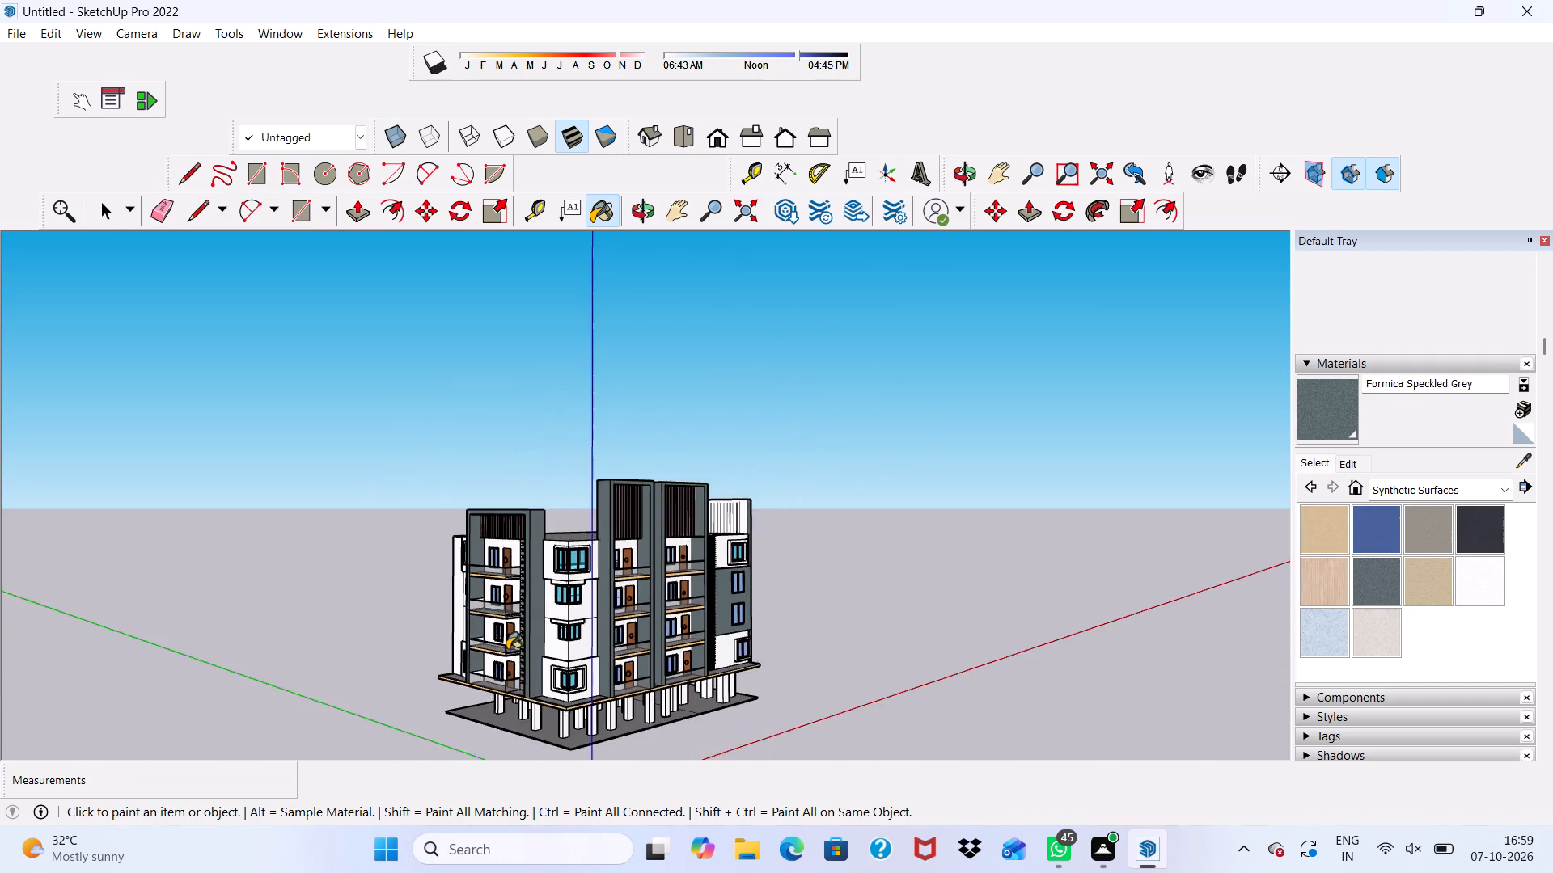
Examine the building's painted facades from several sides, finishing with the standard front view.
{"action": "scroll", "coordinate": [507, 650], "scroll_direction": "down", "scroll_amount": 1}
{"action": "middle_click_drag", "start_coordinate": [507, 650], "coordinate": [762, 595]}
{"action": "scroll", "coordinate": [794, 593], "scroll_direction": "up", "scroll_amount": 1}
{"action": "scroll", "coordinate": [348, 597], "scroll_direction": "down", "scroll_amount": 2}
{"action": "scroll", "coordinate": [444, 605], "scroll_direction": "up", "scroll_amount": 1}
{"action": "scroll", "coordinate": [444, 605], "scroll_direction": "down", "scroll_amount": 7}
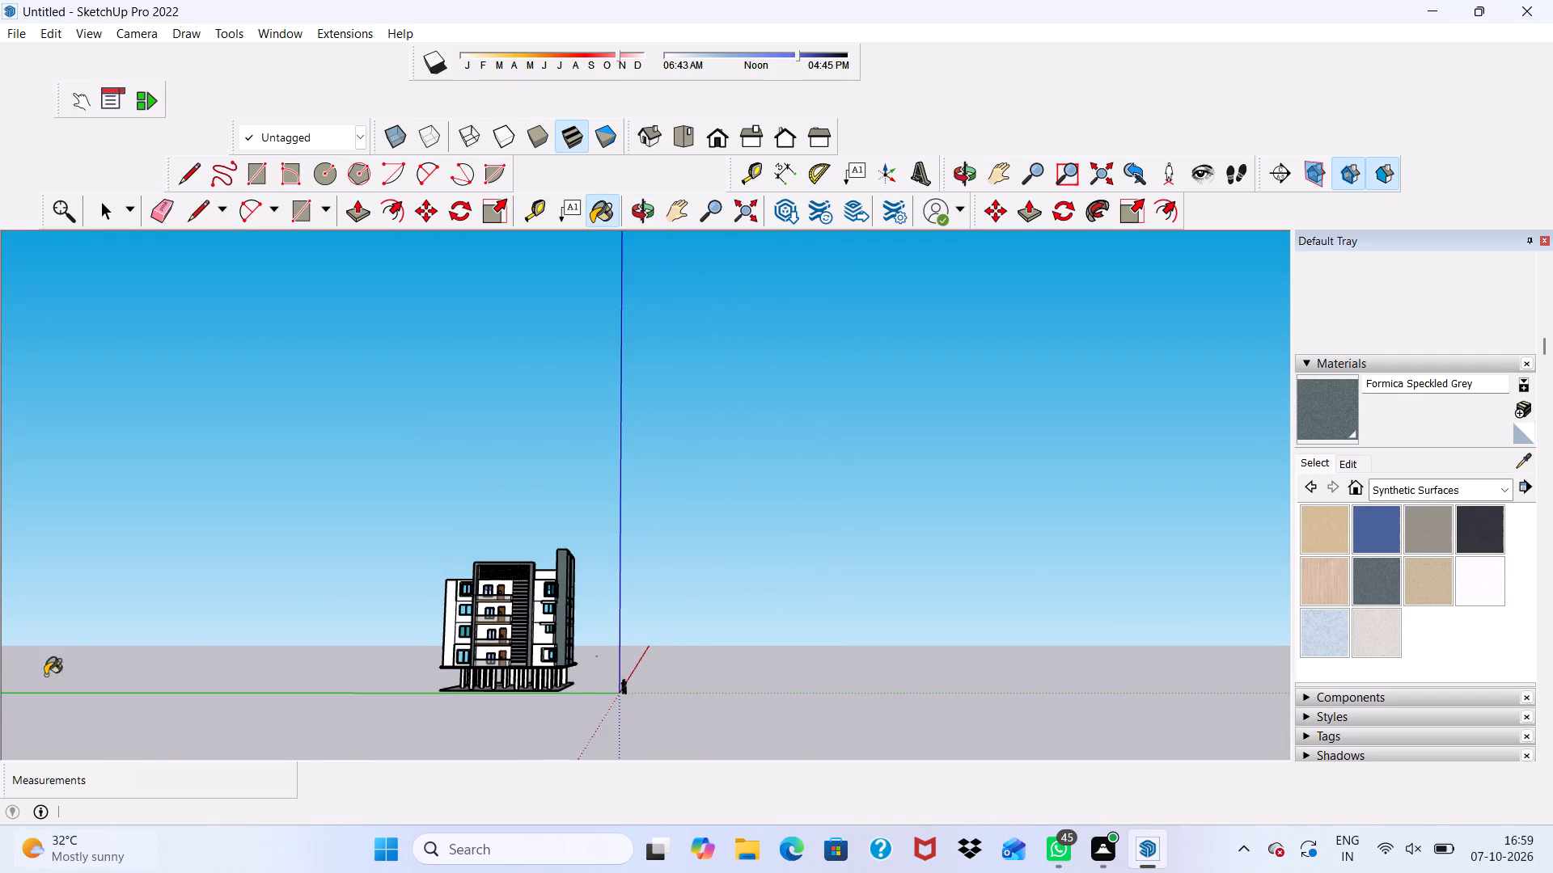
{"action": "scroll", "coordinate": [99, 588], "scroll_direction": "down", "scroll_amount": 2}
{"action": "scroll", "coordinate": [485, 656], "scroll_direction": "up", "scroll_amount": 9}
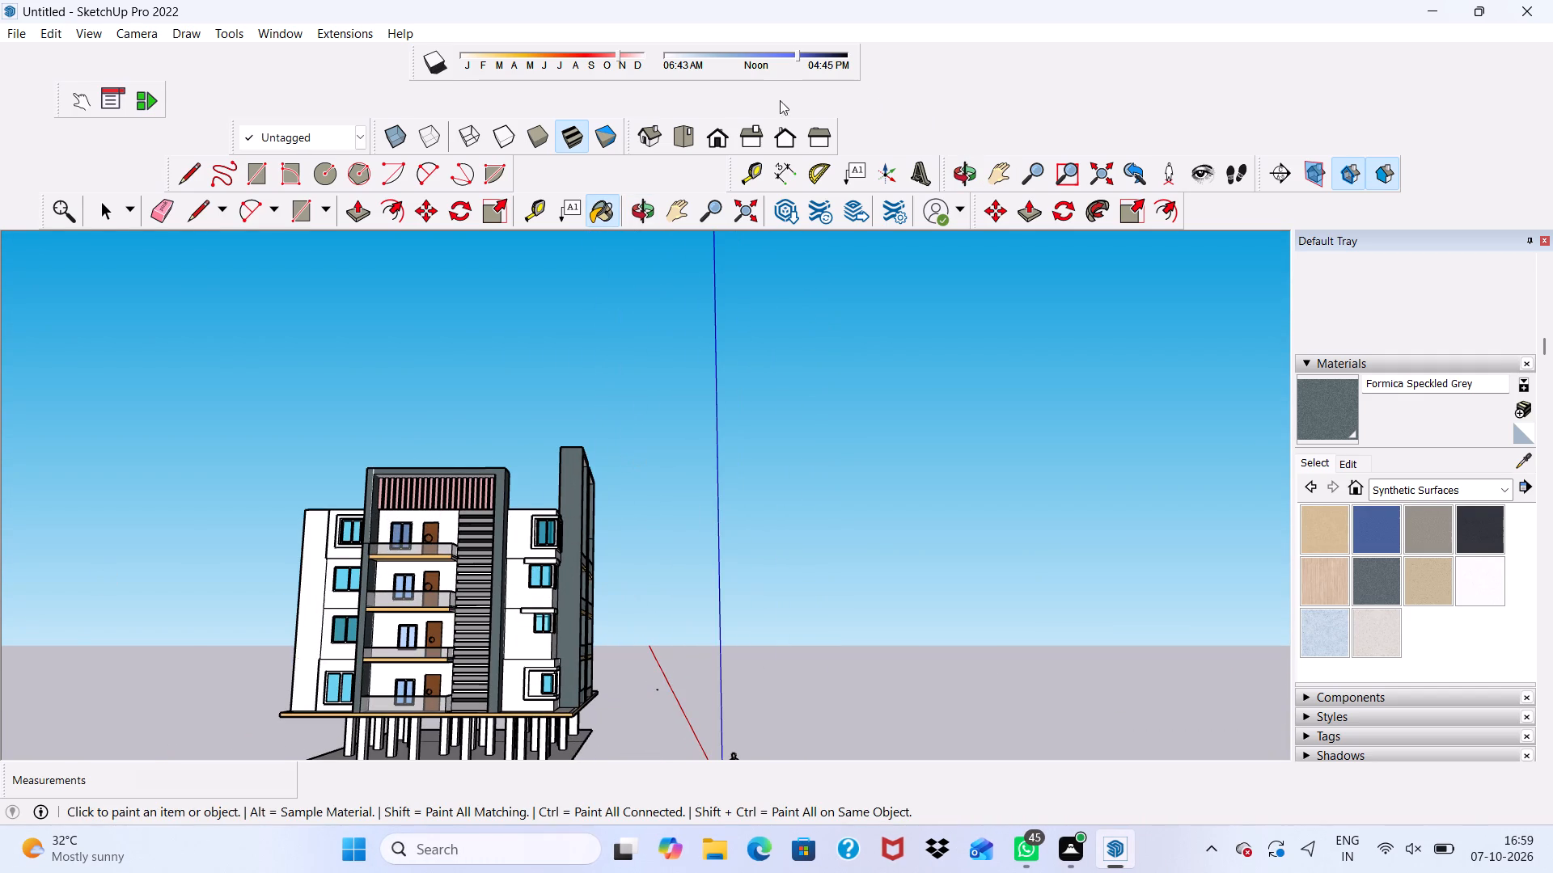
{"action": "left_click", "coordinate": [721, 134]}
{"action": "scroll", "coordinate": [527, 377], "scroll_direction": "up", "scroll_amount": 3}
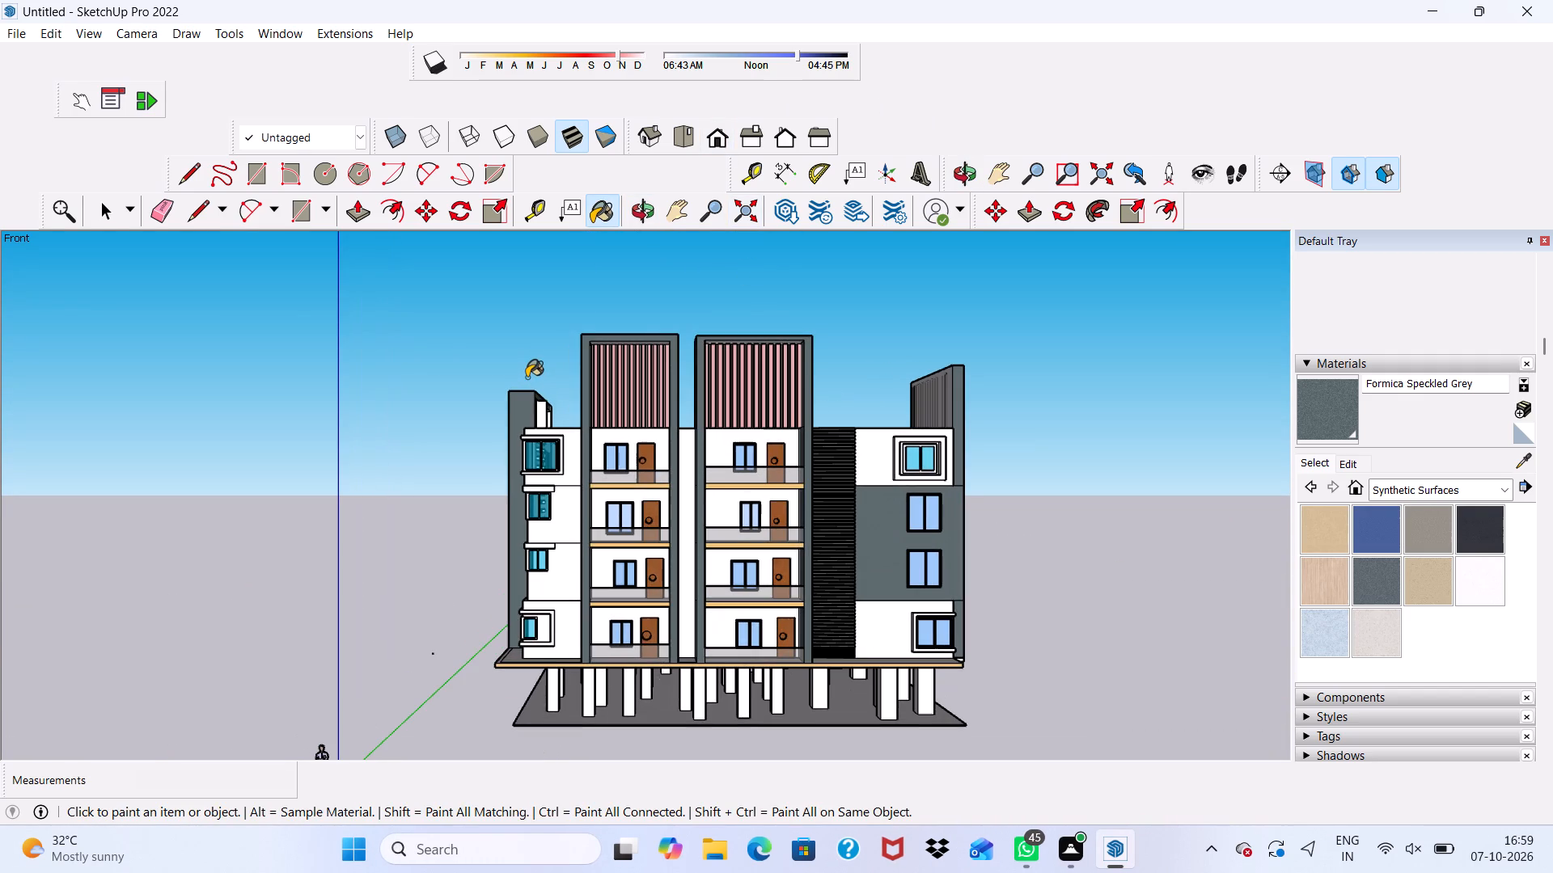
{"action": "key", "text": "space"}
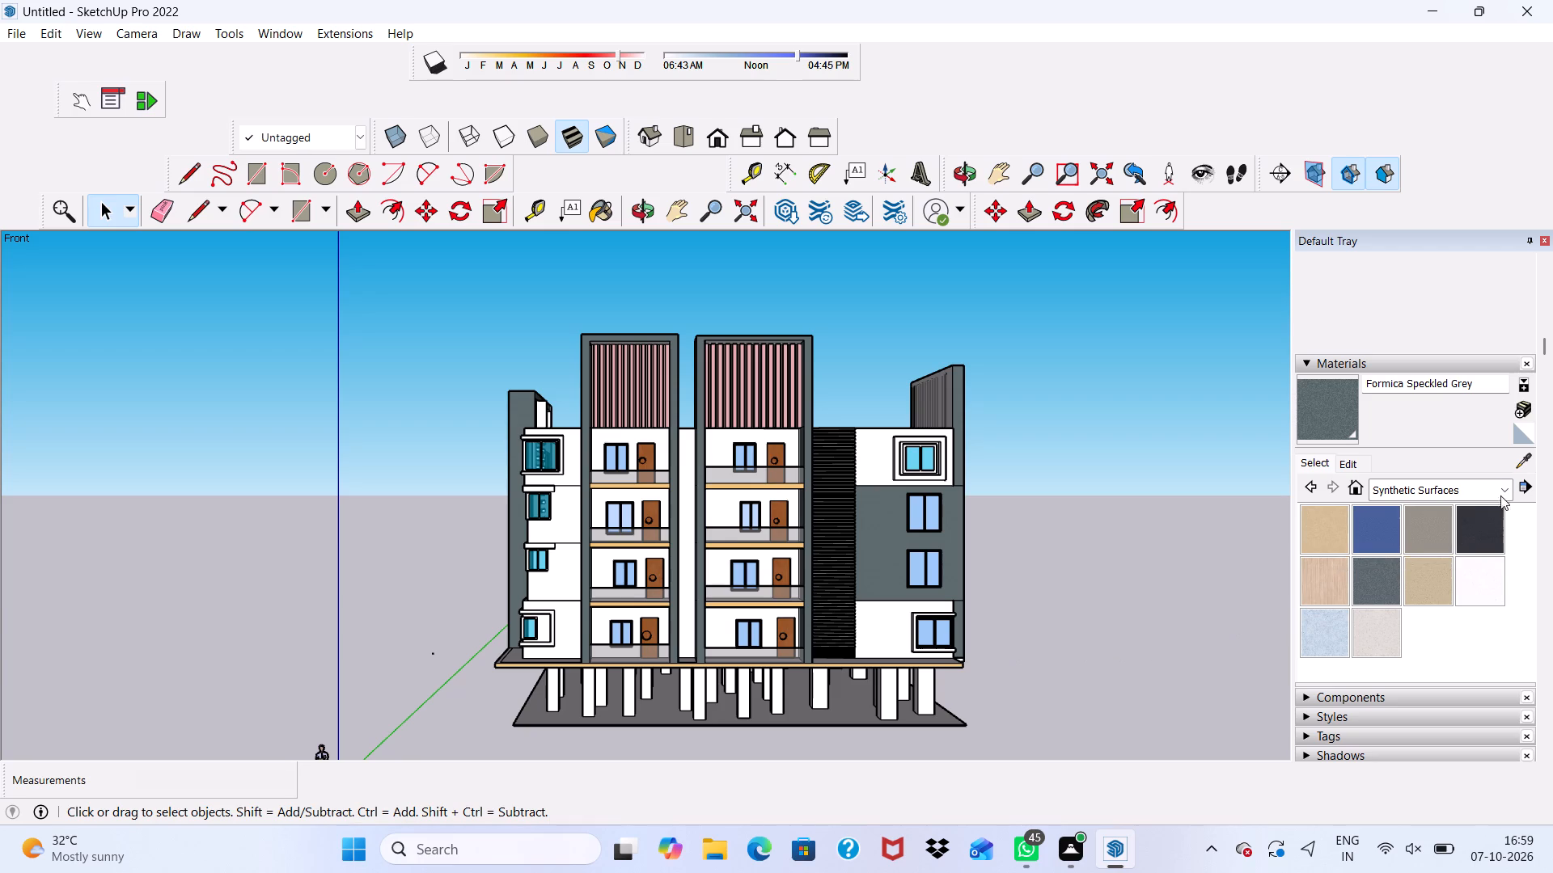
Paint the front wall strip between the two balcony frames and the upper three balcony walls of the louvre-side bay with 0035_Tan.
{"action": "left_click", "coordinate": [1511, 492]}
{"action": "left_click", "coordinate": [1489, 571]}
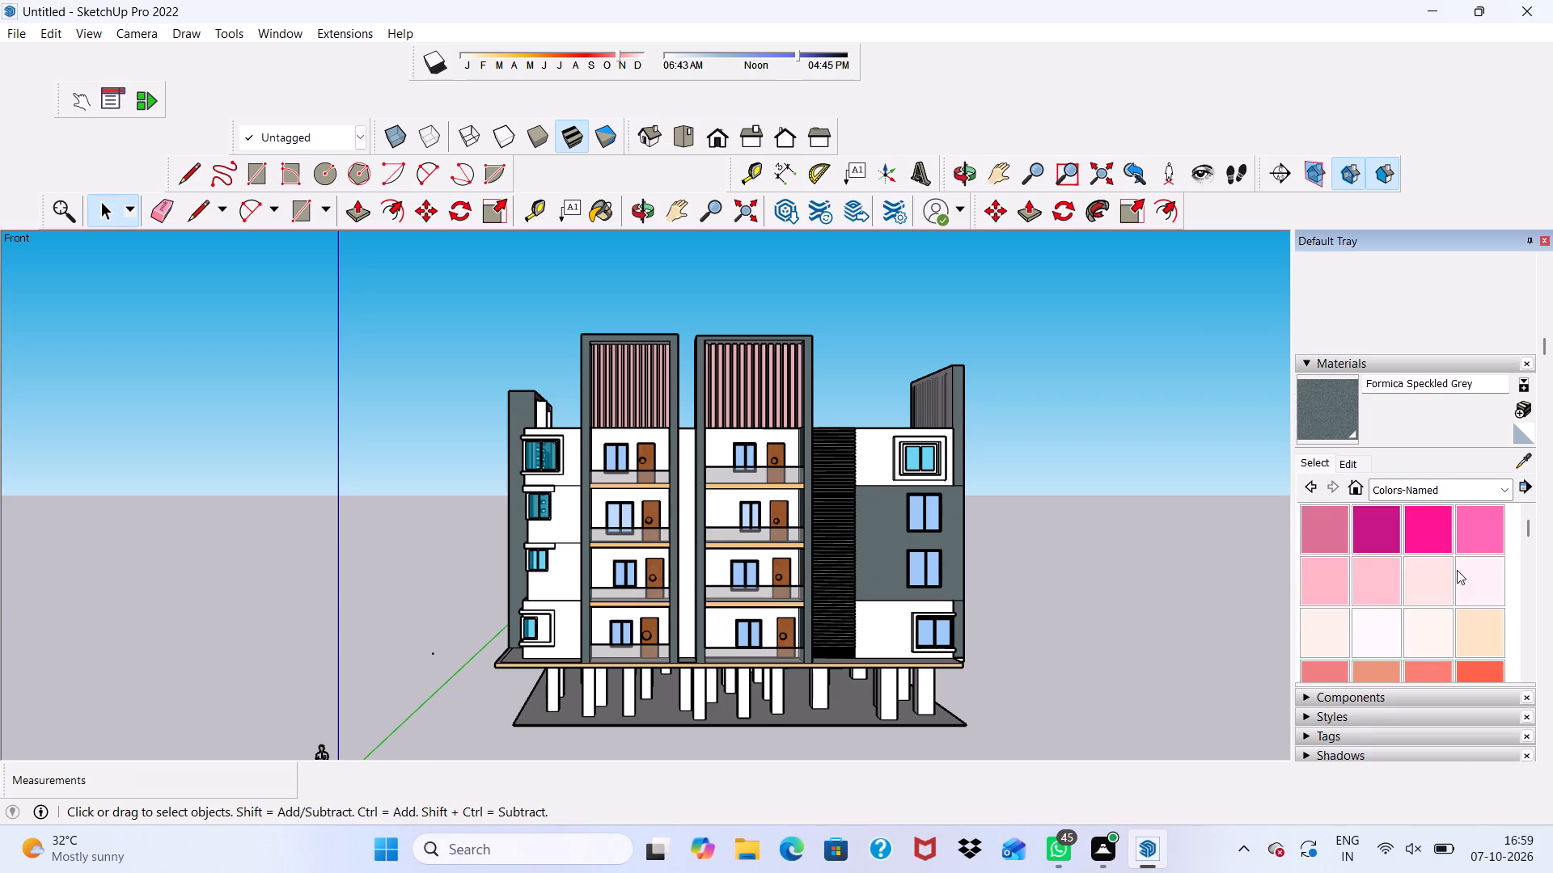
{"action": "scroll", "coordinate": [1346, 574], "scroll_direction": "down", "scroll_amount": 2}
{"action": "scroll", "coordinate": [1346, 579], "scroll_direction": "up", "scroll_amount": 3}
{"action": "scroll", "coordinate": [1346, 579], "scroll_direction": "down", "scroll_amount": 3}
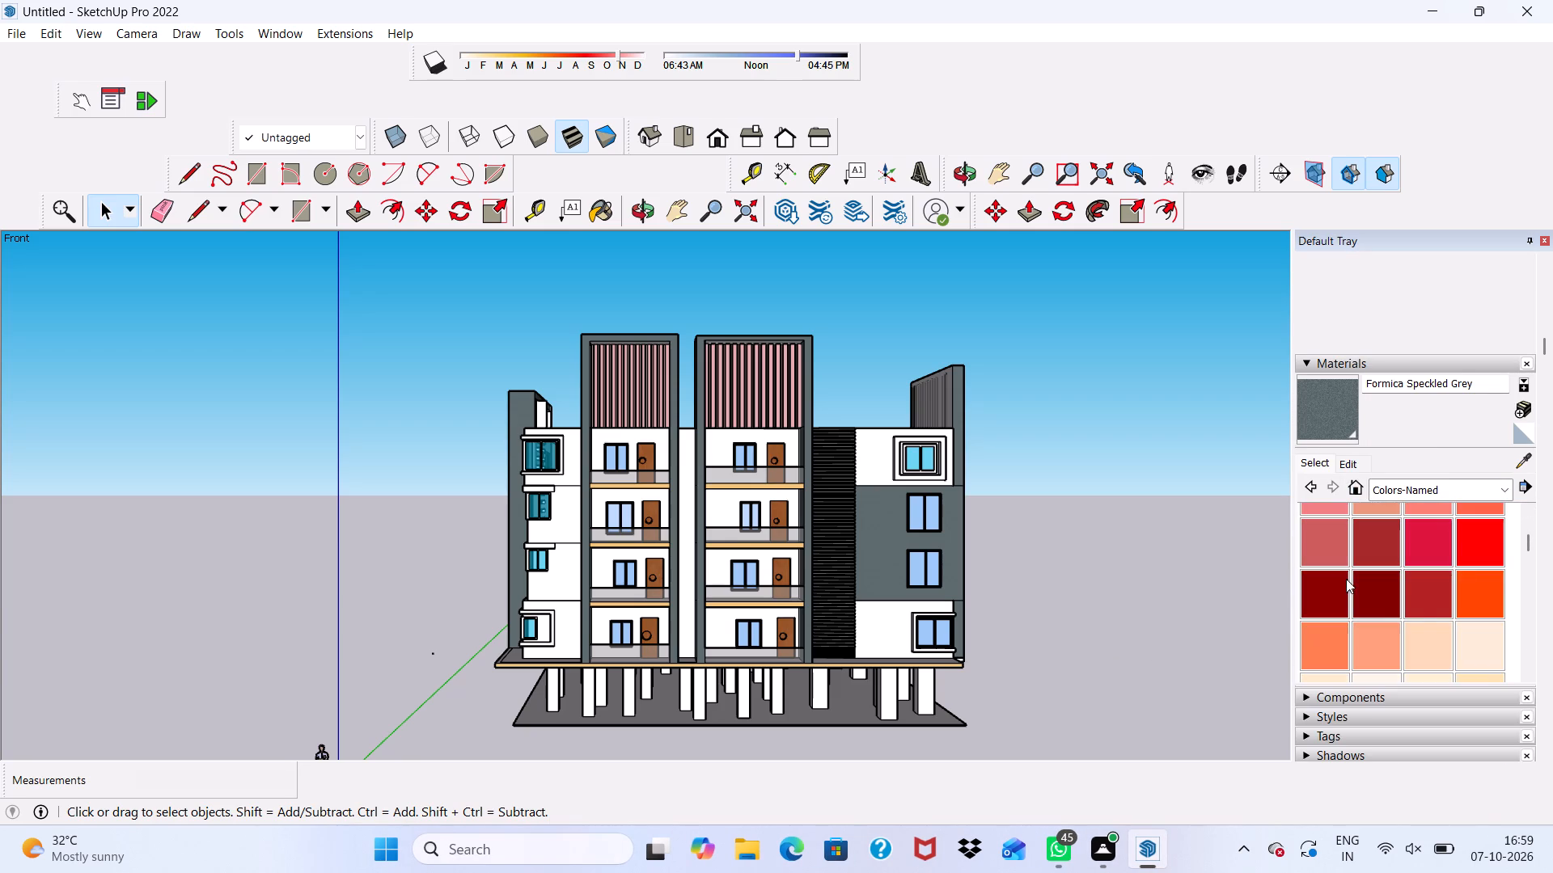
{"action": "scroll", "coordinate": [1380, 606], "scroll_direction": "up", "scroll_amount": 1}
{"action": "scroll", "coordinate": [1396, 606], "scroll_direction": "down", "scroll_amount": 3}
{"action": "scroll", "coordinate": [1439, 563], "scroll_direction": "up", "scroll_amount": 1}
{"action": "left_click", "coordinate": [1439, 562]}
{"action": "scroll", "coordinate": [1439, 569], "scroll_direction": "up", "scroll_amount": 4}
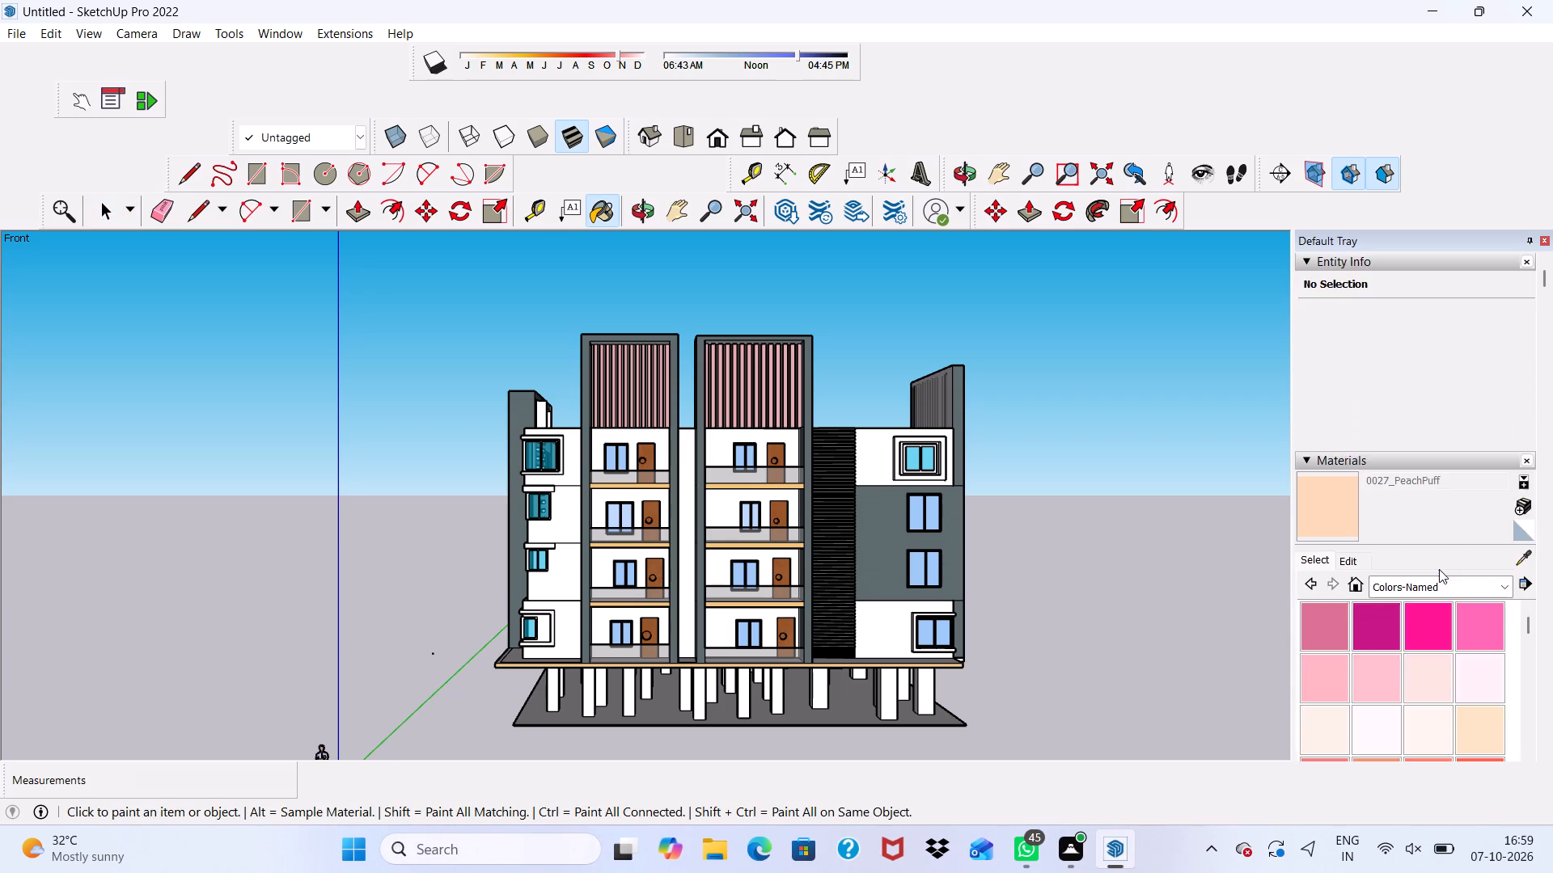
{"action": "scroll", "coordinate": [1439, 569], "scroll_direction": "down", "scroll_amount": 5}
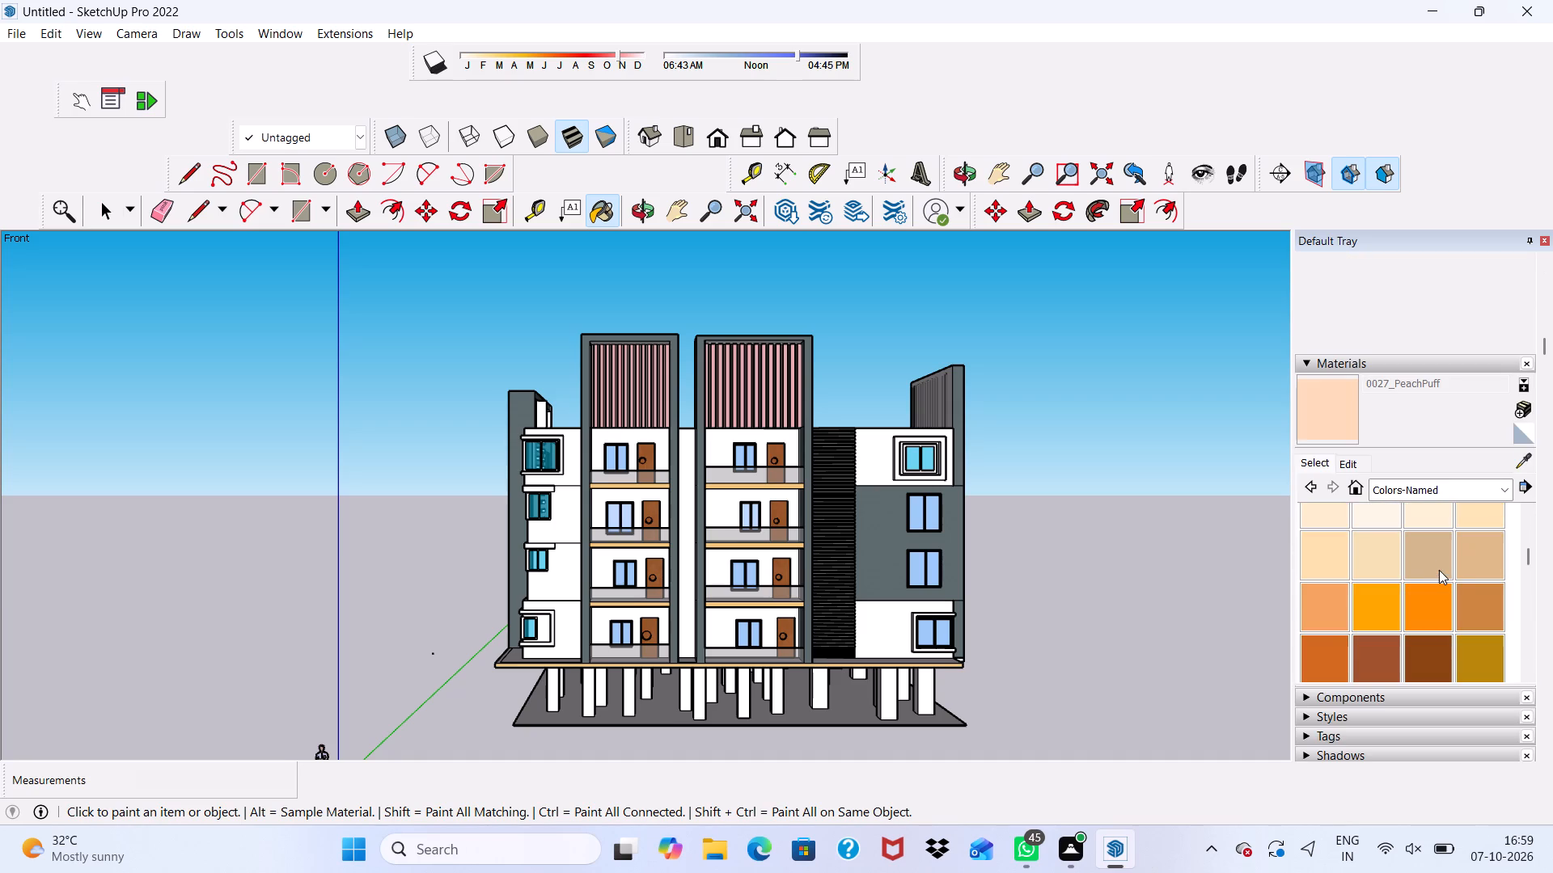
{"action": "left_click", "coordinate": [1437, 561]}
{"action": "scroll", "coordinate": [719, 487], "scroll_direction": "up", "scroll_amount": 8}
{"action": "left_click", "coordinate": [671, 437]}
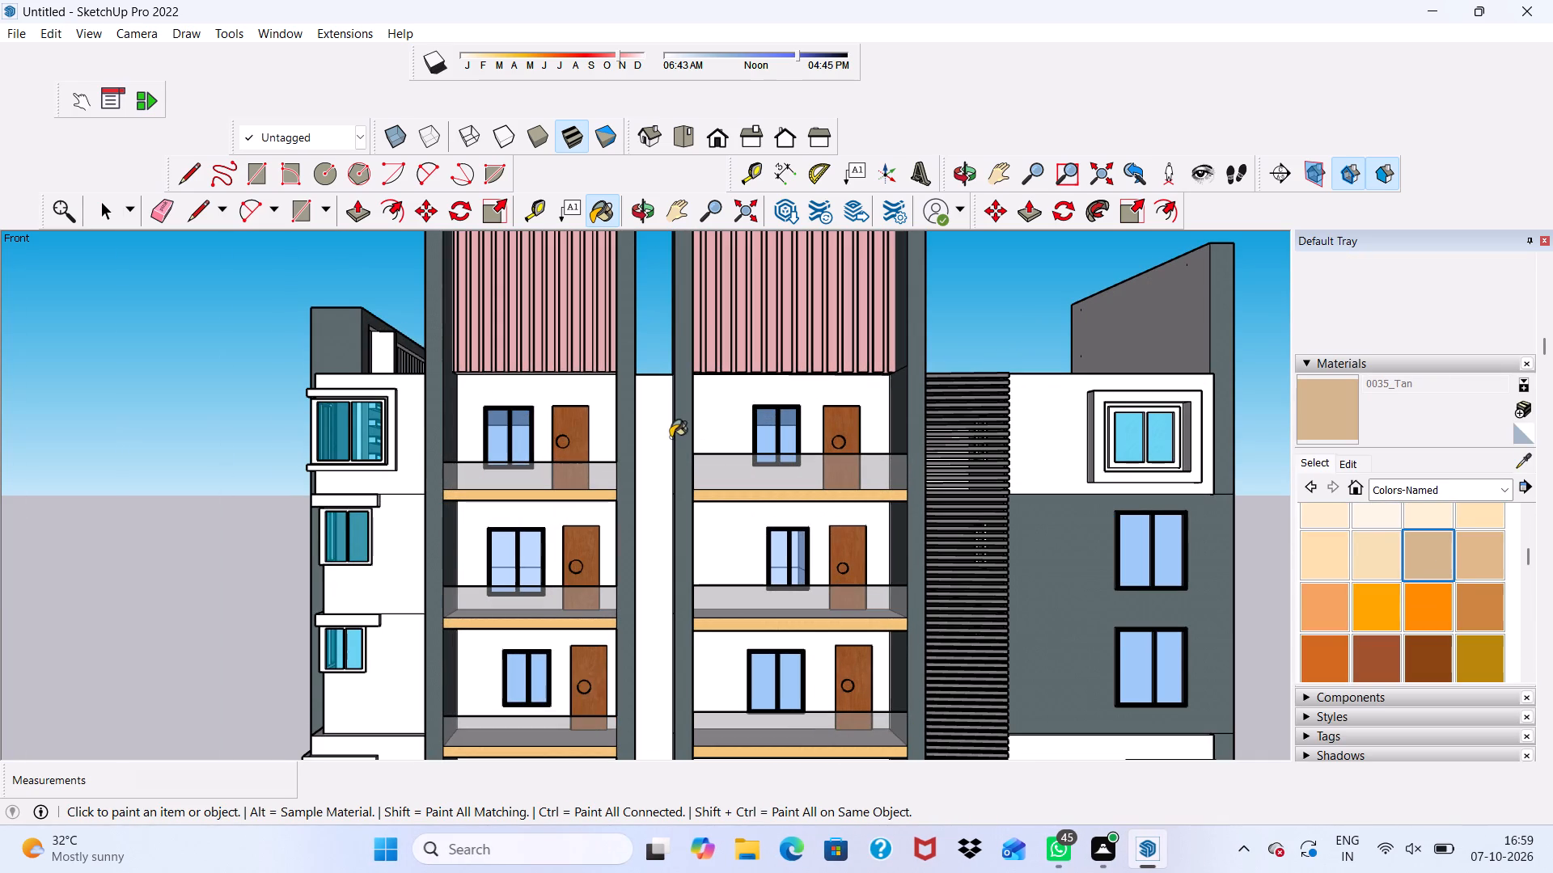
{"action": "left_click", "coordinate": [738, 434]}
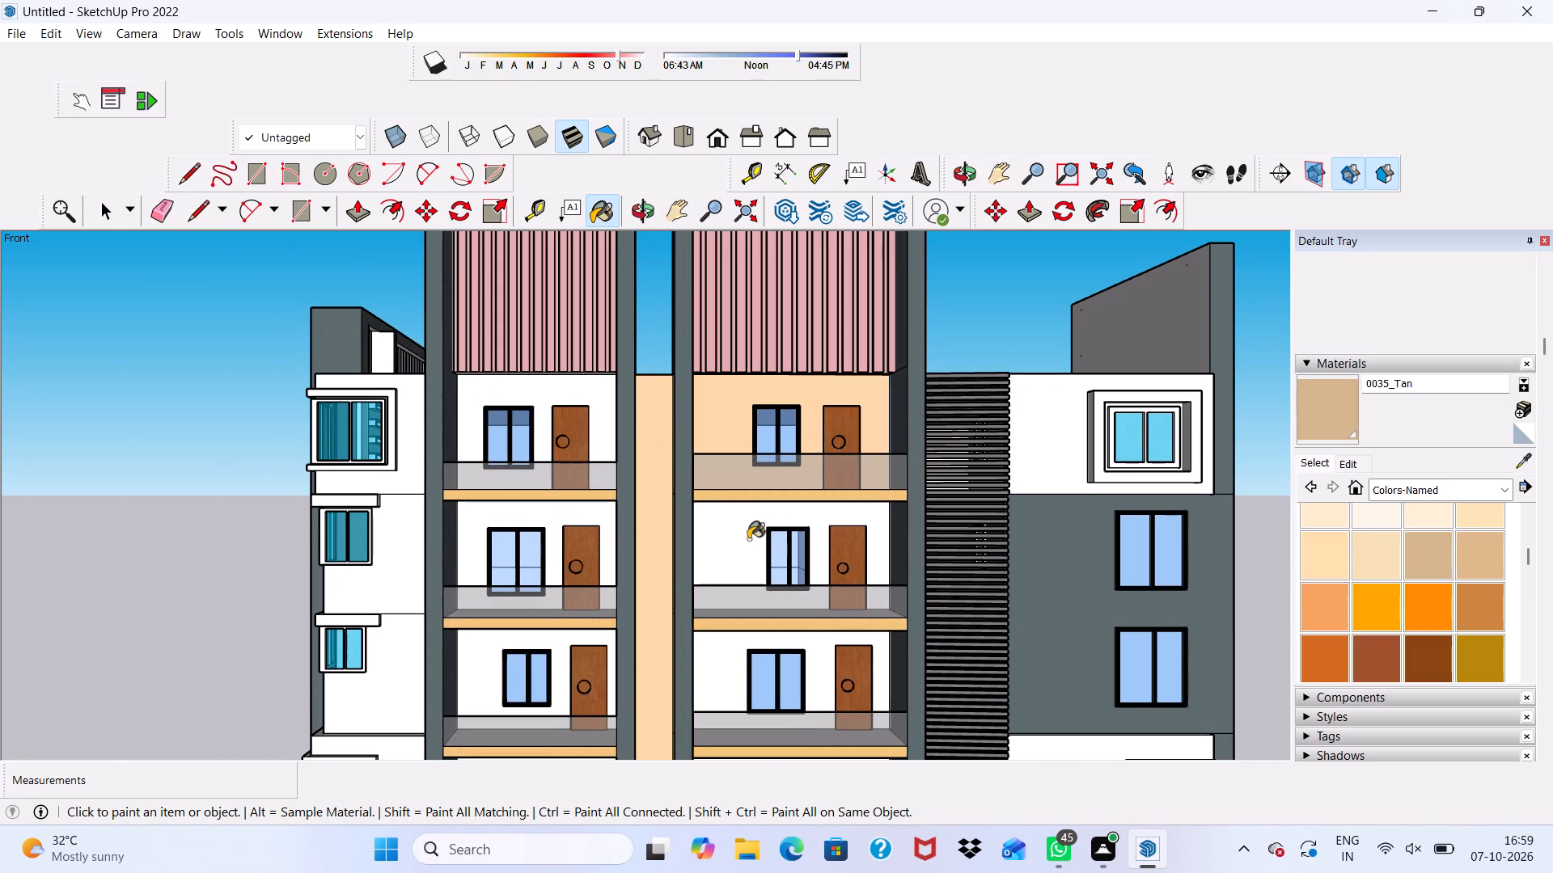
{"action": "left_click", "coordinate": [739, 544]}
{"action": "left_click", "coordinate": [726, 665]}
{"action": "scroll", "coordinate": [726, 665], "scroll_direction": "down", "scroll_amount": 4}
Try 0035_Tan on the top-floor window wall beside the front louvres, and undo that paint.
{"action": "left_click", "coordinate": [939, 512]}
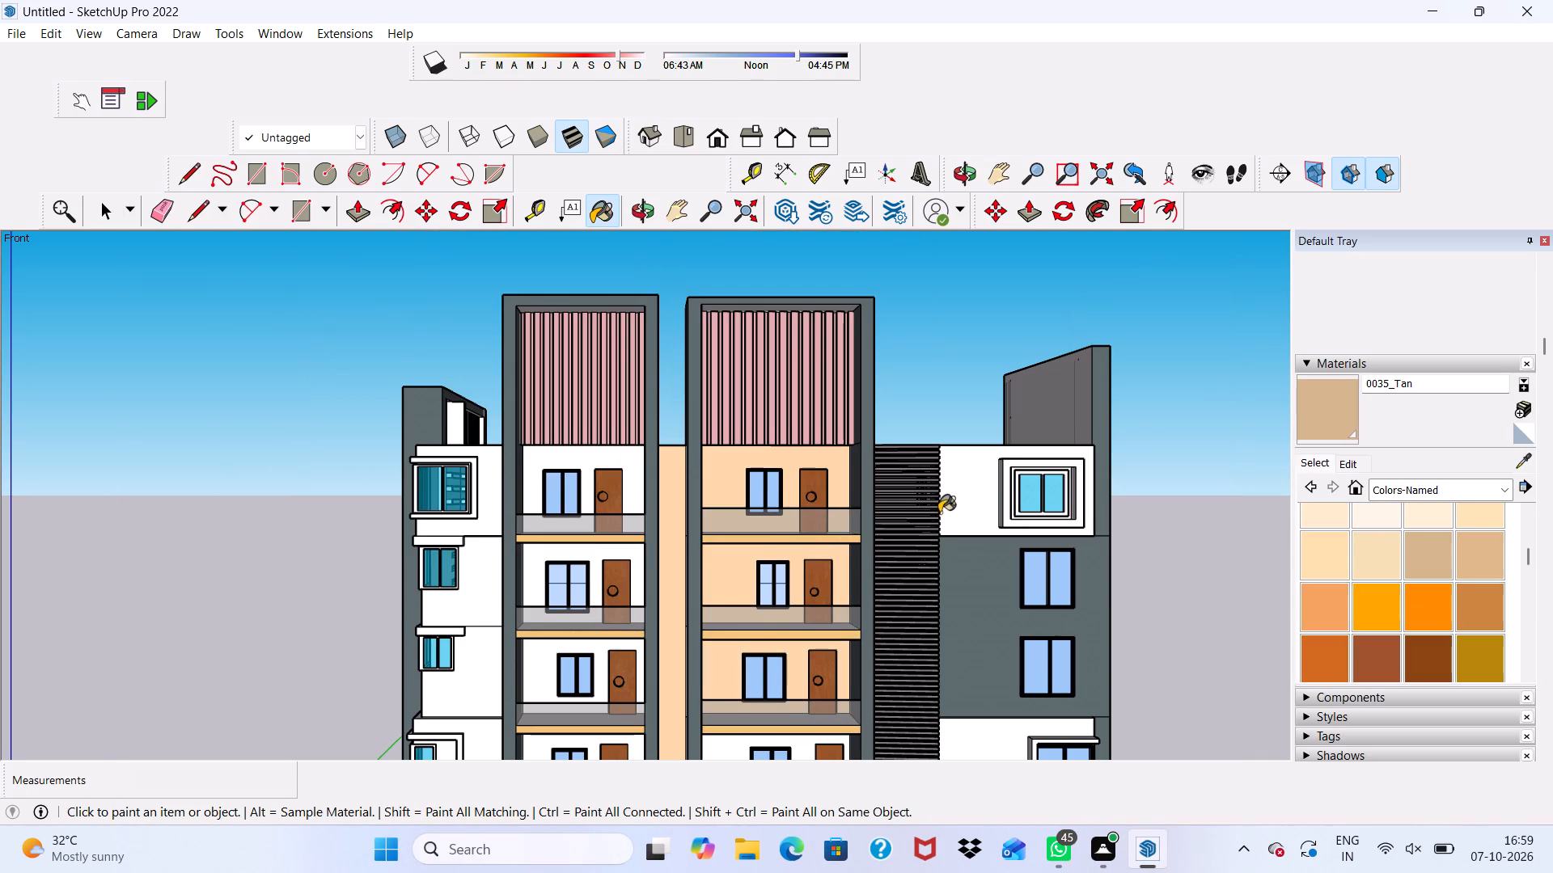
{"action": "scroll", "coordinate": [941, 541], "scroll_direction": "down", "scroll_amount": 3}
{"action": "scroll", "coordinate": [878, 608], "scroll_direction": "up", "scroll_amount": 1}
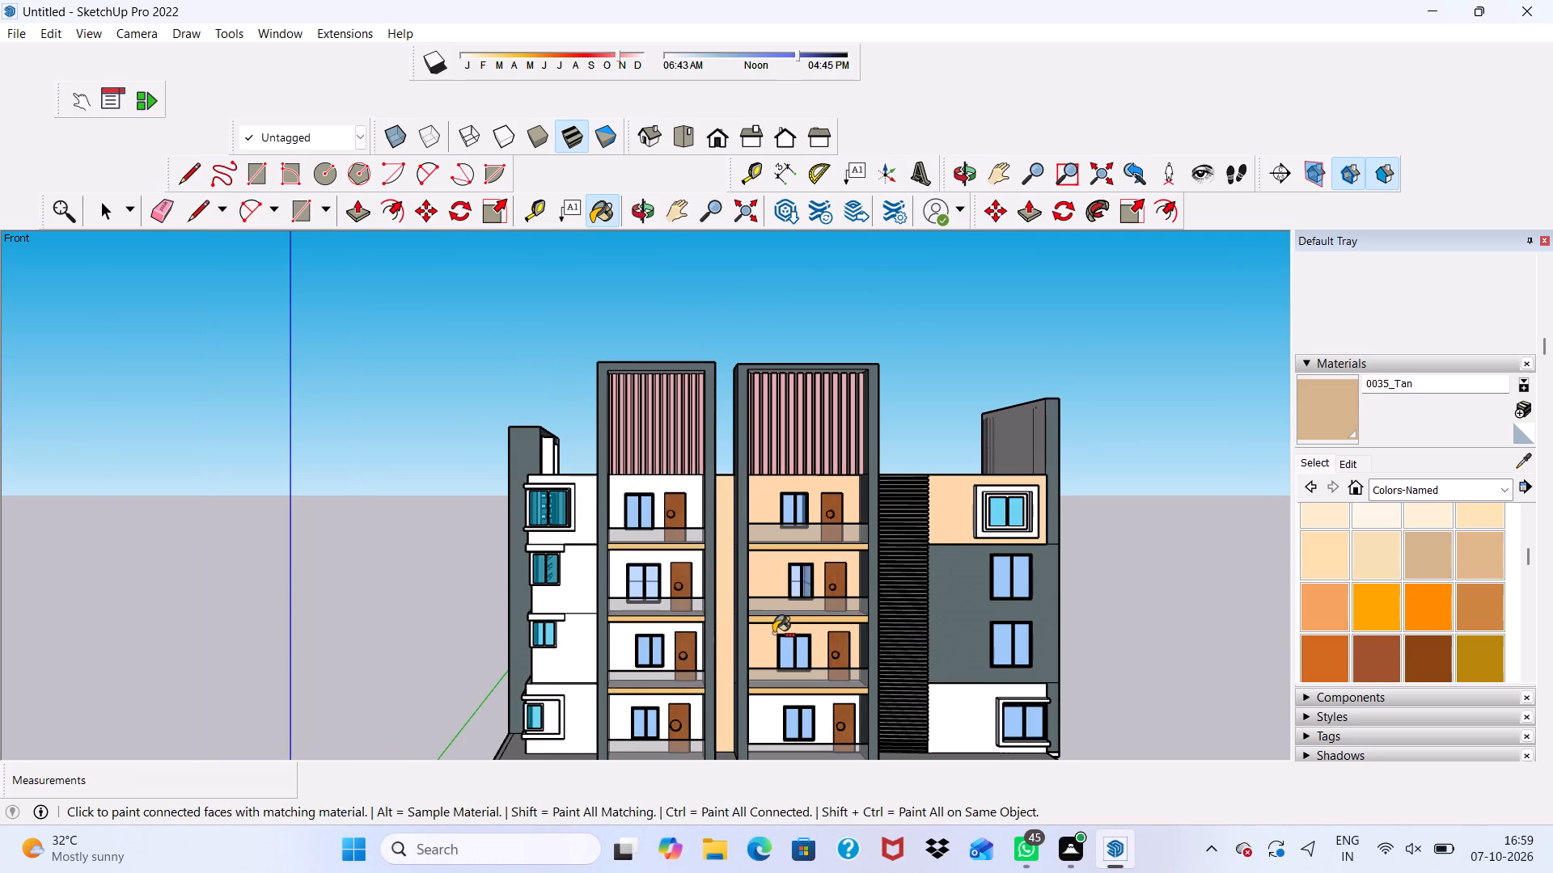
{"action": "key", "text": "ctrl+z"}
Paint the lowest balcony wall of the louvre-side front bay with 0035_Tan.
{"action": "scroll", "coordinate": [843, 666], "scroll_direction": "up", "scroll_amount": 1}
{"action": "scroll", "coordinate": [843, 651], "scroll_direction": "down", "scroll_amount": 5}
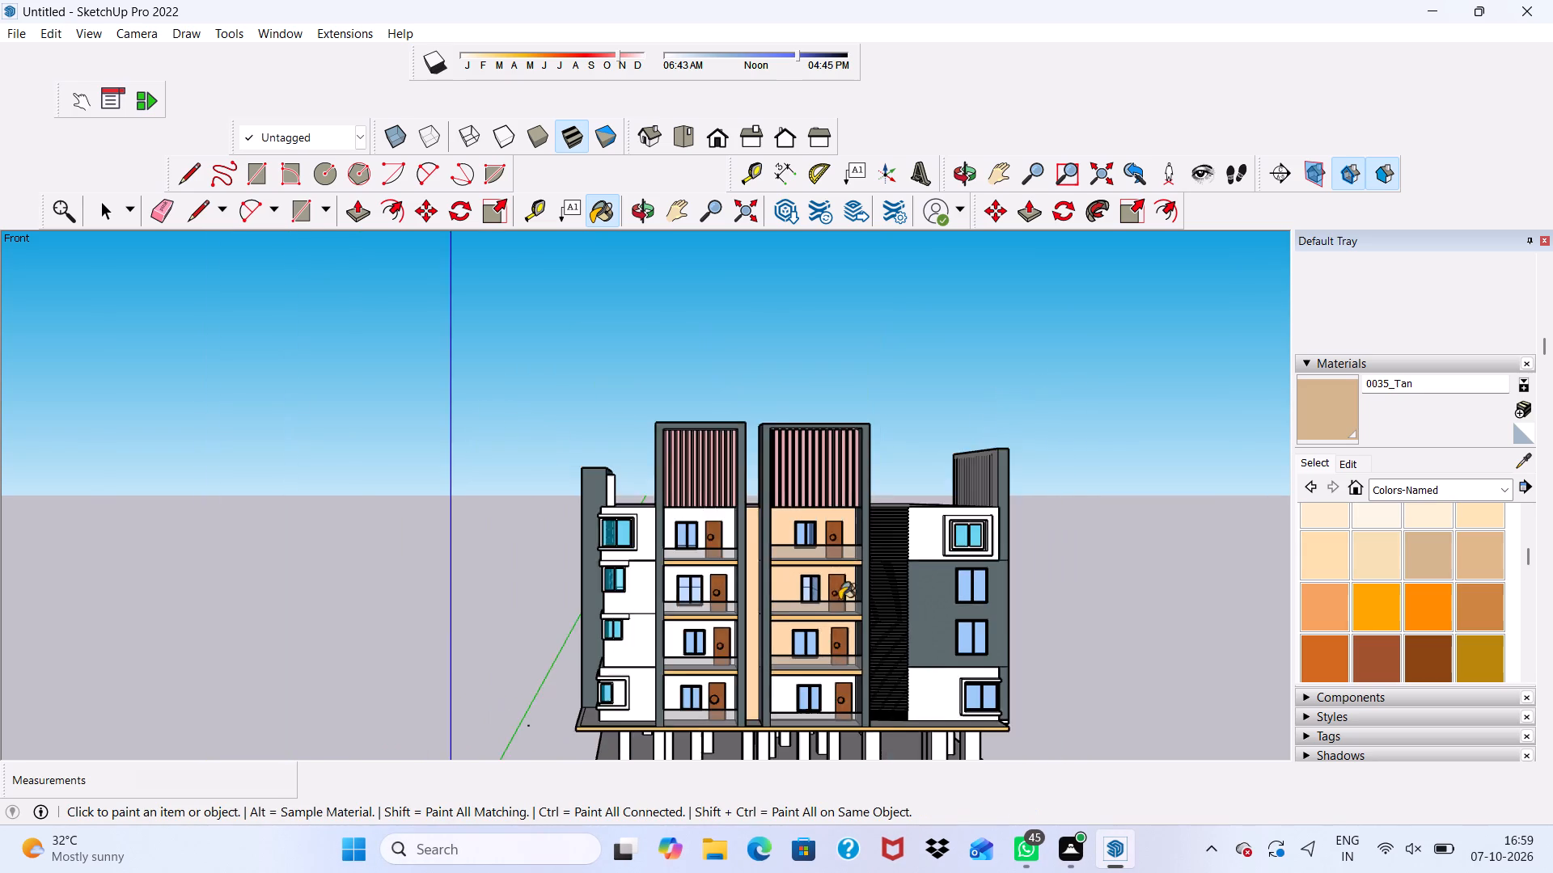
{"action": "scroll", "coordinate": [824, 693], "scroll_direction": "up", "scroll_amount": 4}
{"action": "left_click", "coordinate": [819, 669]}
{"action": "scroll", "coordinate": [819, 669], "scroll_direction": "up", "scroll_amount": 9}
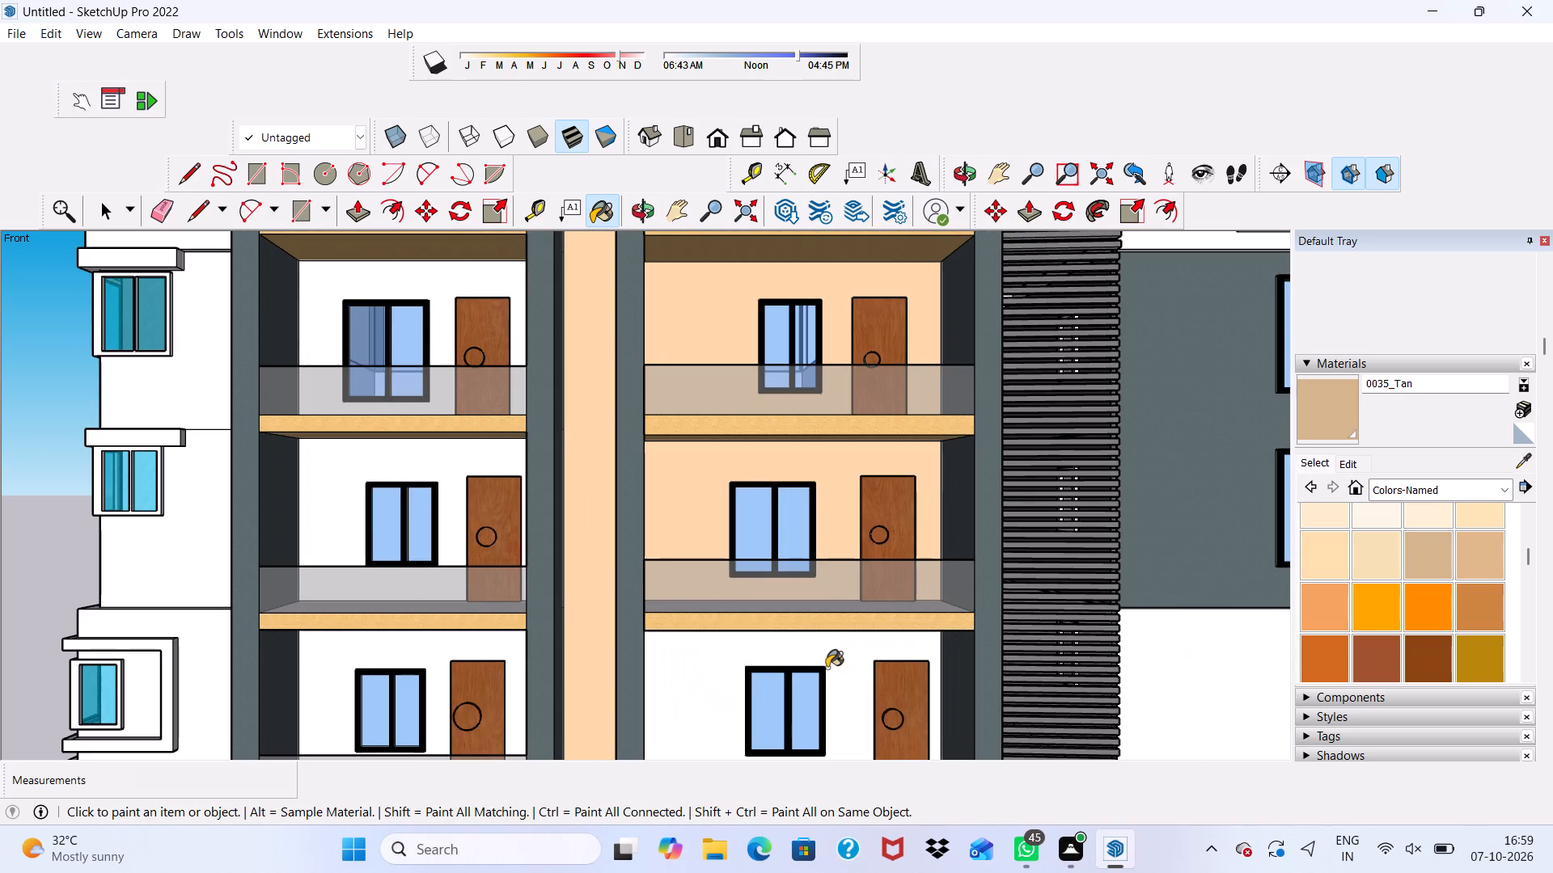
{"action": "left_click", "coordinate": [827, 668]}
{"action": "scroll", "coordinate": [498, 655], "scroll_direction": "down", "scroll_amount": 3}
Paint the balcony walls on all four levels of the front bay nearest the corner windows with 0035_Tan.
{"action": "left_click", "coordinate": [451, 515]}
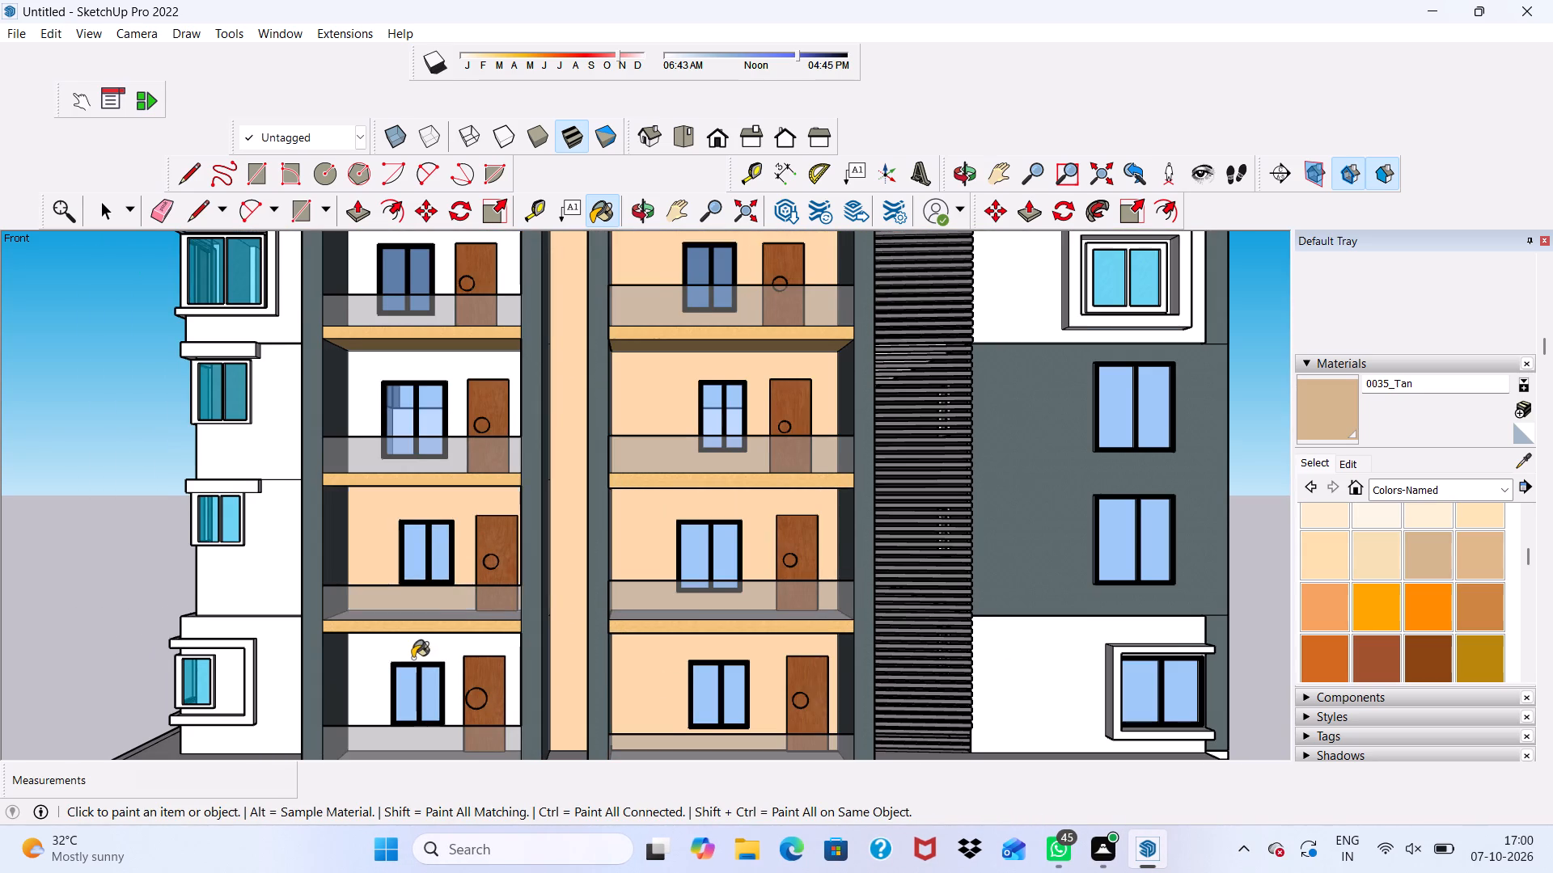
{"action": "scroll", "coordinate": [413, 658], "scroll_direction": "up", "scroll_amount": 1}
{"action": "left_click", "coordinate": [410, 651]}
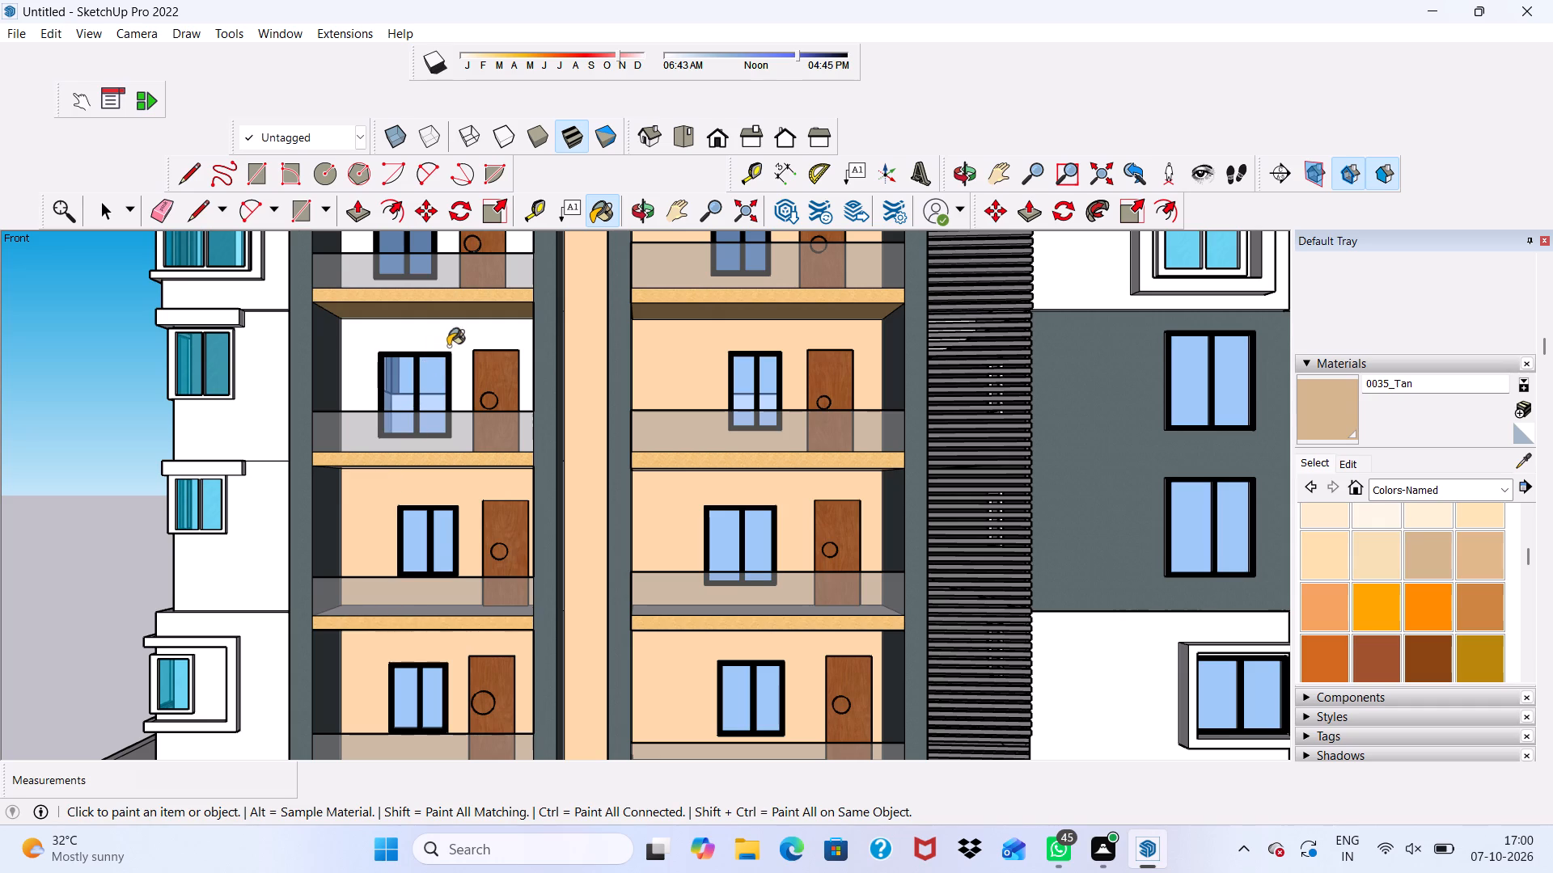
{"action": "left_click", "coordinate": [453, 340]}
{"action": "scroll", "coordinate": [489, 428], "scroll_direction": "down", "scroll_amount": 7}
{"action": "scroll", "coordinate": [445, 297], "scroll_direction": "up", "scroll_amount": 1}
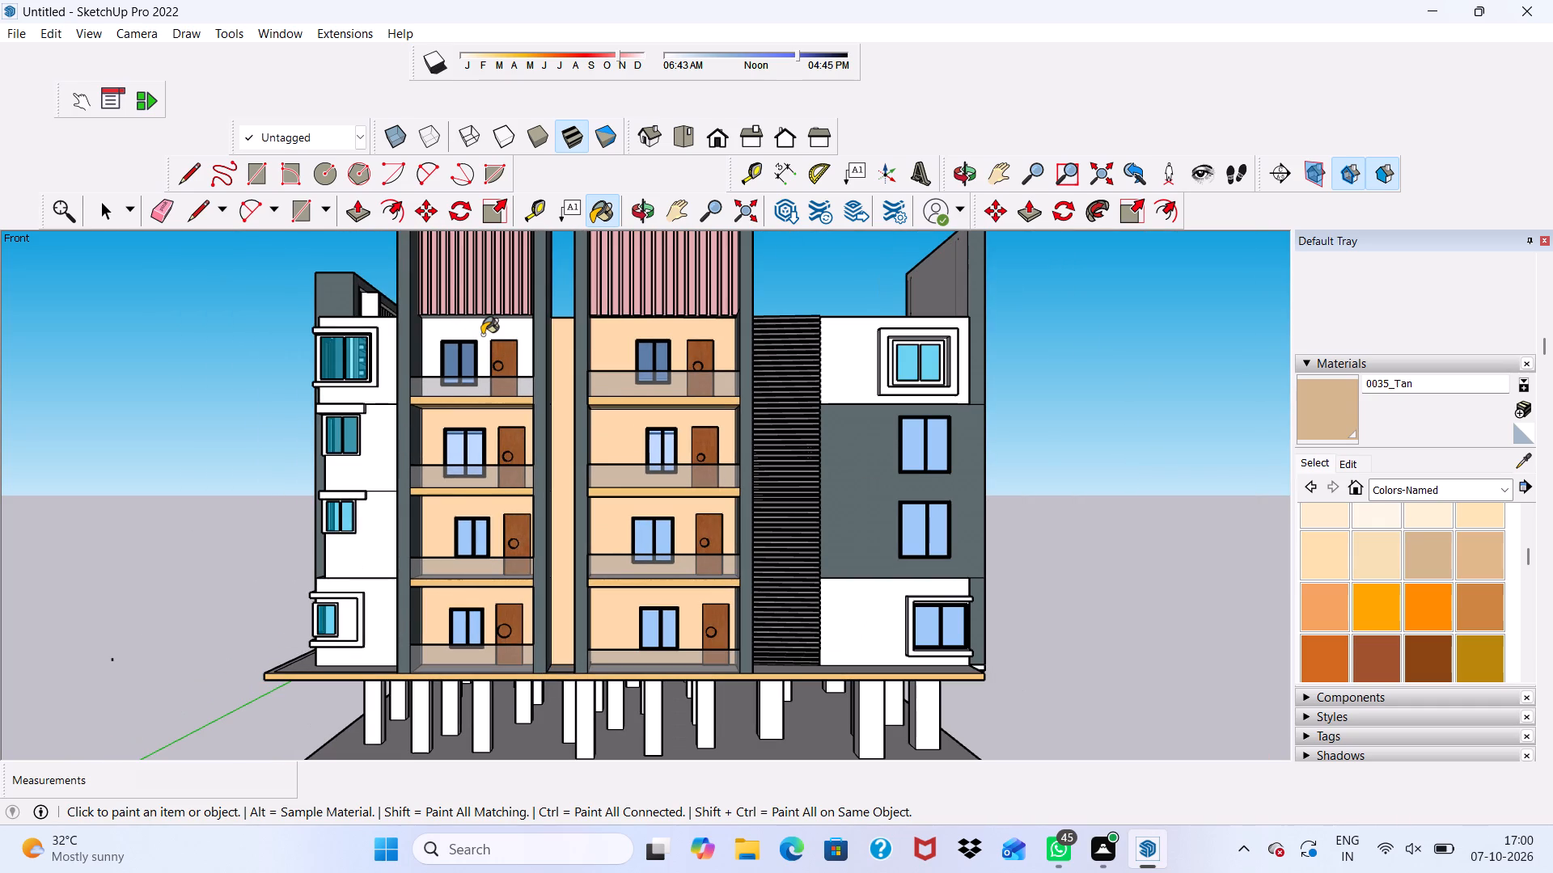
{"action": "left_click", "coordinate": [482, 335]}
Paint the front-facing walls of the corner window block on all four floors with 0035_Tan.
{"action": "scroll", "coordinate": [482, 335], "scroll_direction": "up", "scroll_amount": 3}
{"action": "scroll", "coordinate": [482, 335], "scroll_direction": "down", "scroll_amount": 3}
{"action": "middle_click_drag", "start_coordinate": [476, 345], "coordinate": [595, 338]}
{"action": "left_click", "coordinate": [424, 372]}
{"action": "left_click", "coordinate": [413, 425]}
{"action": "left_click_drag", "start_coordinate": [425, 521], "coordinate": [428, 538]}
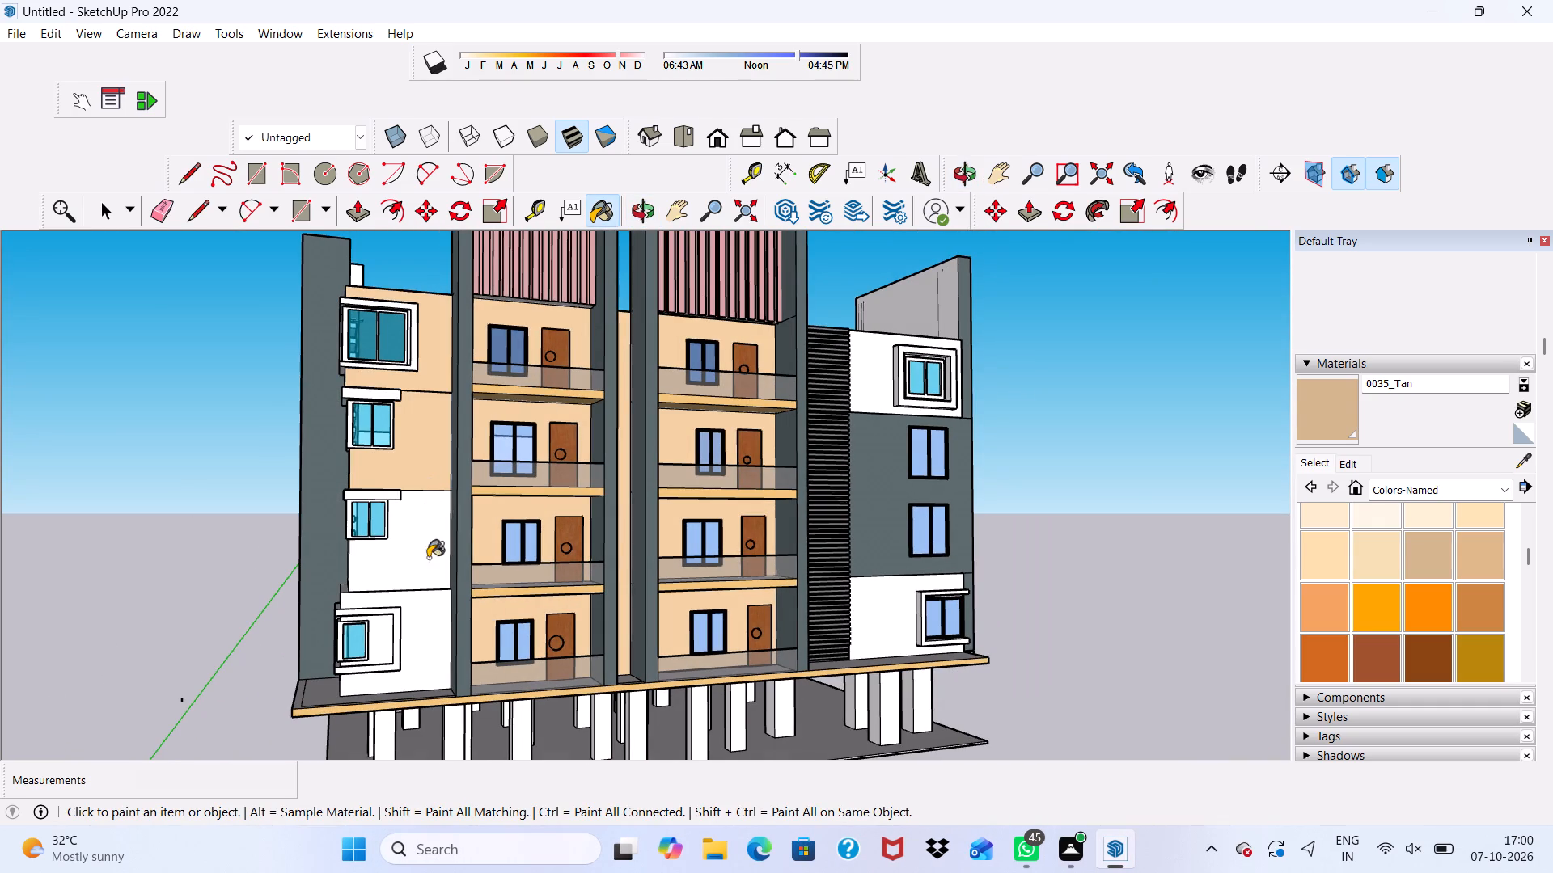
{"action": "left_click_drag", "start_coordinate": [436, 623], "coordinate": [436, 635]}
{"action": "scroll", "coordinate": [422, 683], "scroll_direction": "down", "scroll_amount": 3}
Paint the corner window block's walls facing the stair facade on all four floors with 0035_Tan.
{"action": "middle_click_drag", "start_coordinate": [421, 674], "coordinate": [657, 666]}
{"action": "scroll", "coordinate": [421, 674], "scroll_direction": "down", "scroll_amount": 1}
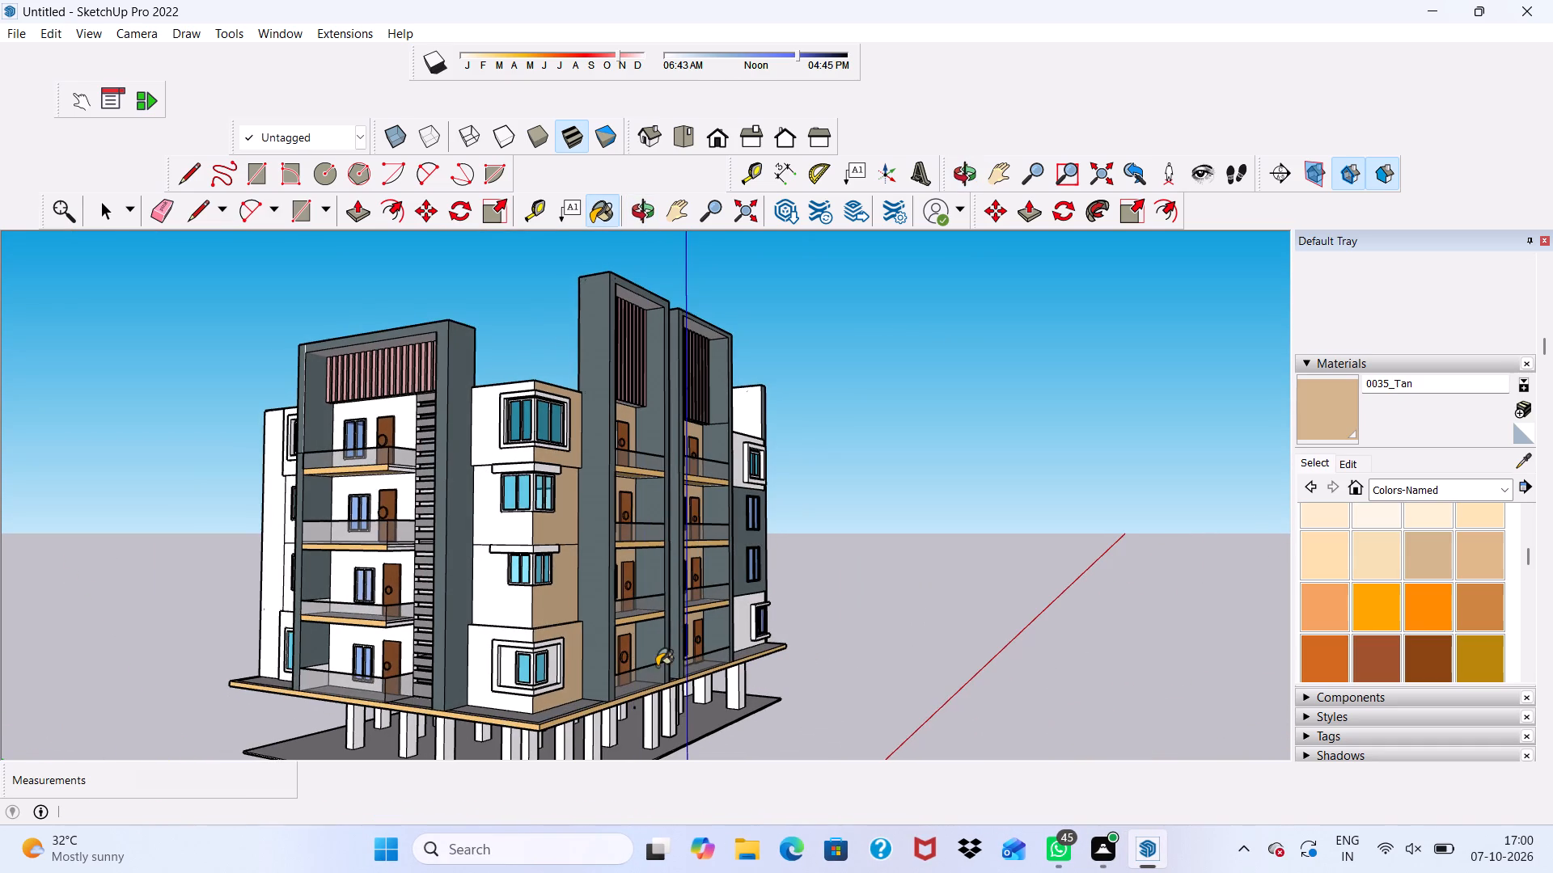
{"action": "left_click_drag", "start_coordinate": [475, 410], "coordinate": [486, 427]}
{"action": "left_click", "coordinate": [493, 518]}
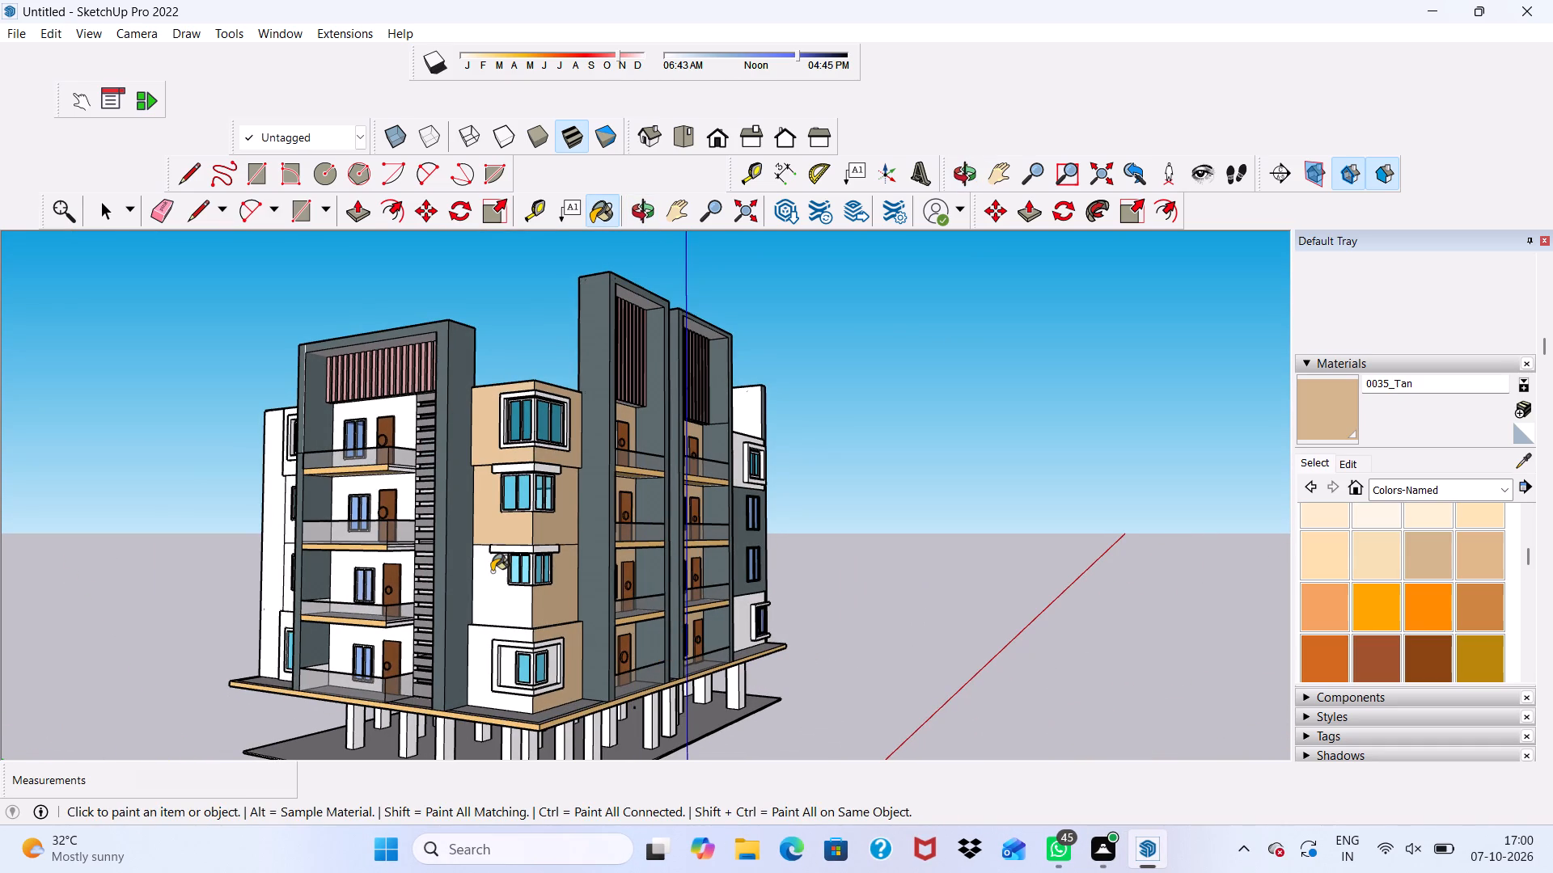
{"action": "left_click", "coordinate": [488, 585]}
{"action": "left_click", "coordinate": [491, 652]}
Paint the top-floor window wall beside the front louvres with 0081_CadetBlue from the Colors-Named collection.
{"action": "scroll", "coordinate": [470, 619], "scroll_direction": "down", "scroll_amount": 2}
{"action": "middle_click_drag", "start_coordinate": [479, 619], "coordinate": [55, 692]}
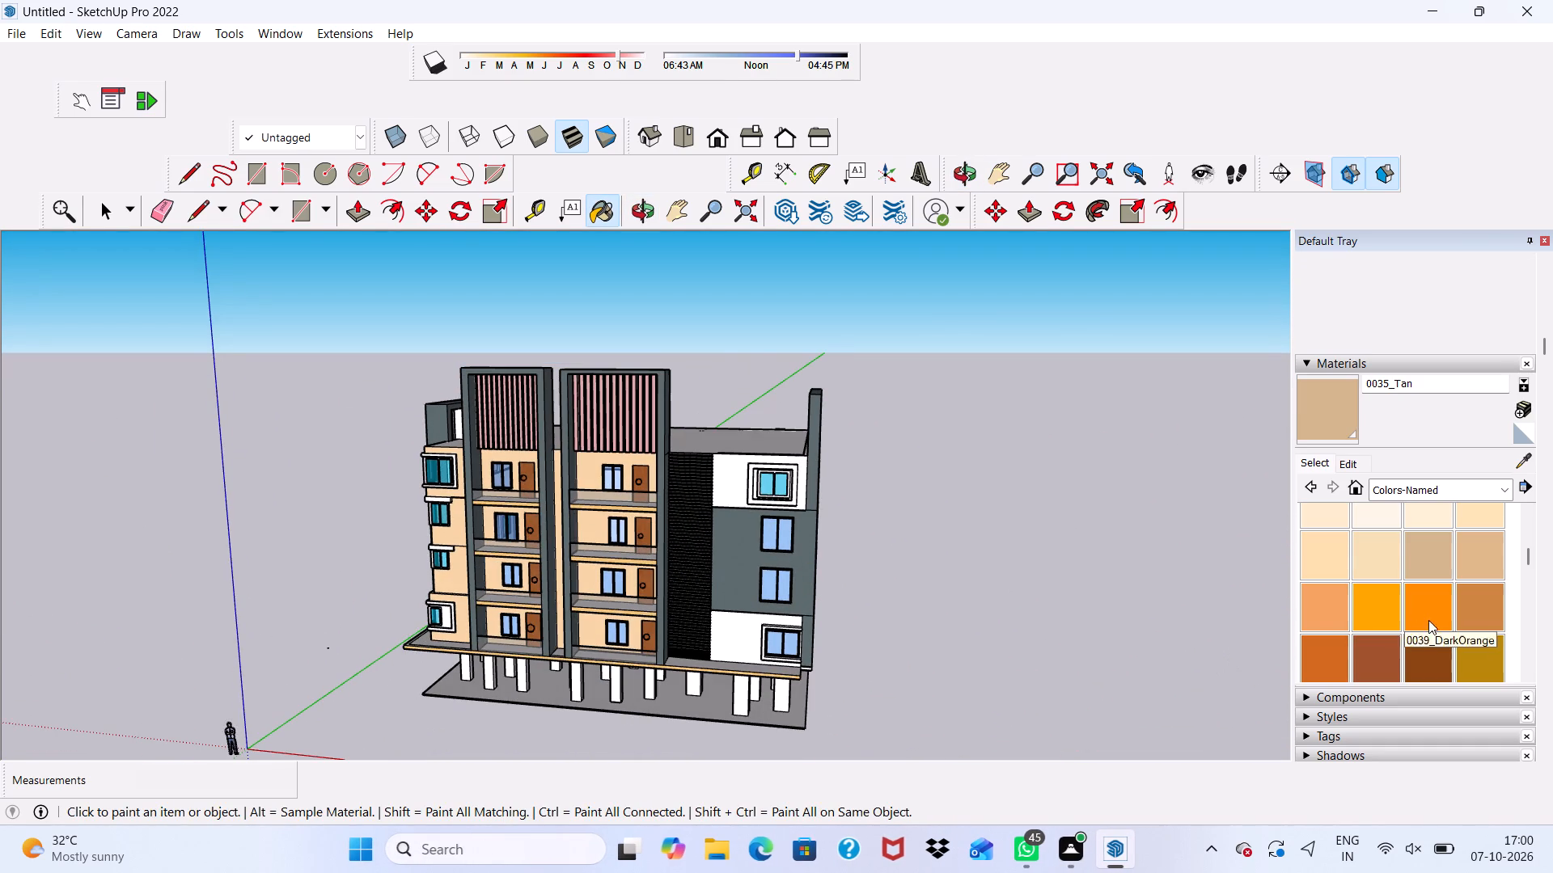
{"action": "scroll", "coordinate": [1441, 595], "scroll_direction": "down", "scroll_amount": 2}
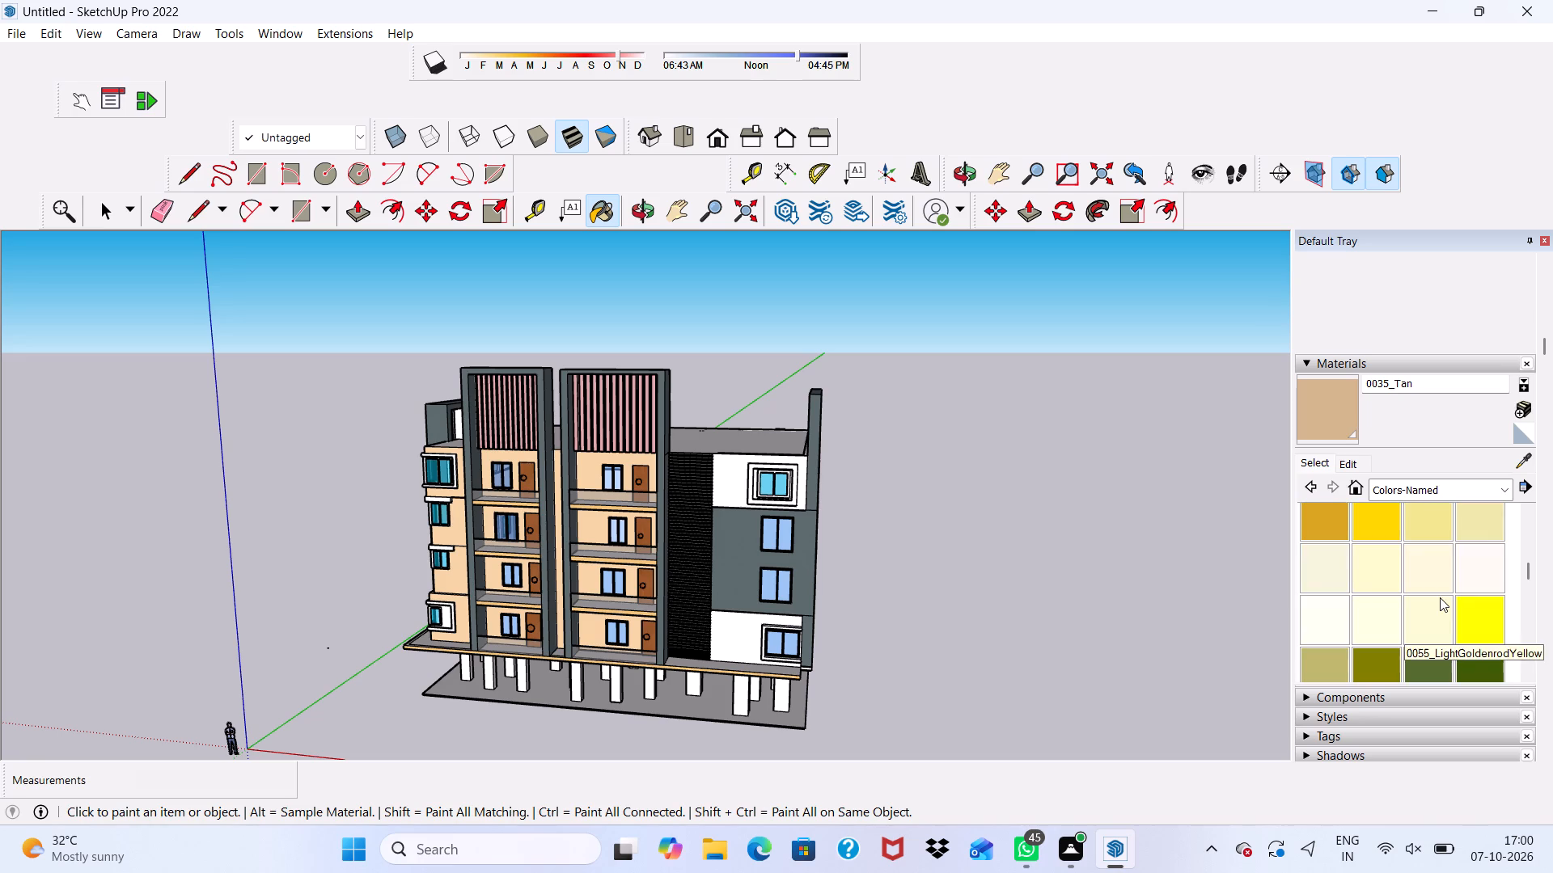
{"action": "scroll", "coordinate": [1440, 597], "scroll_direction": "down", "scroll_amount": 3}
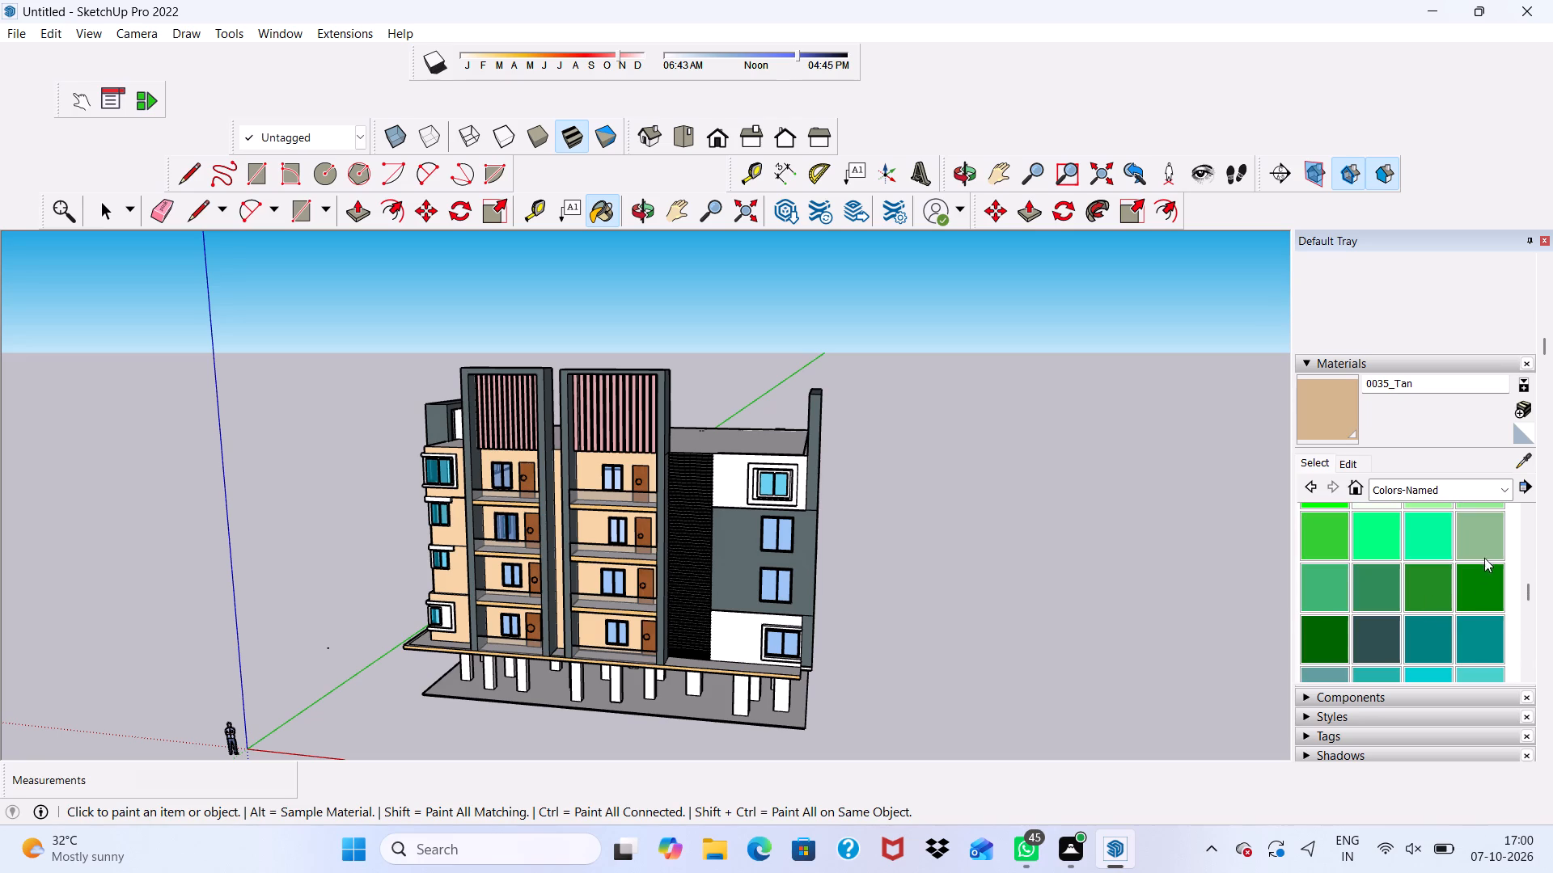
{"action": "scroll", "coordinate": [1378, 633], "scroll_direction": "down", "scroll_amount": 2}
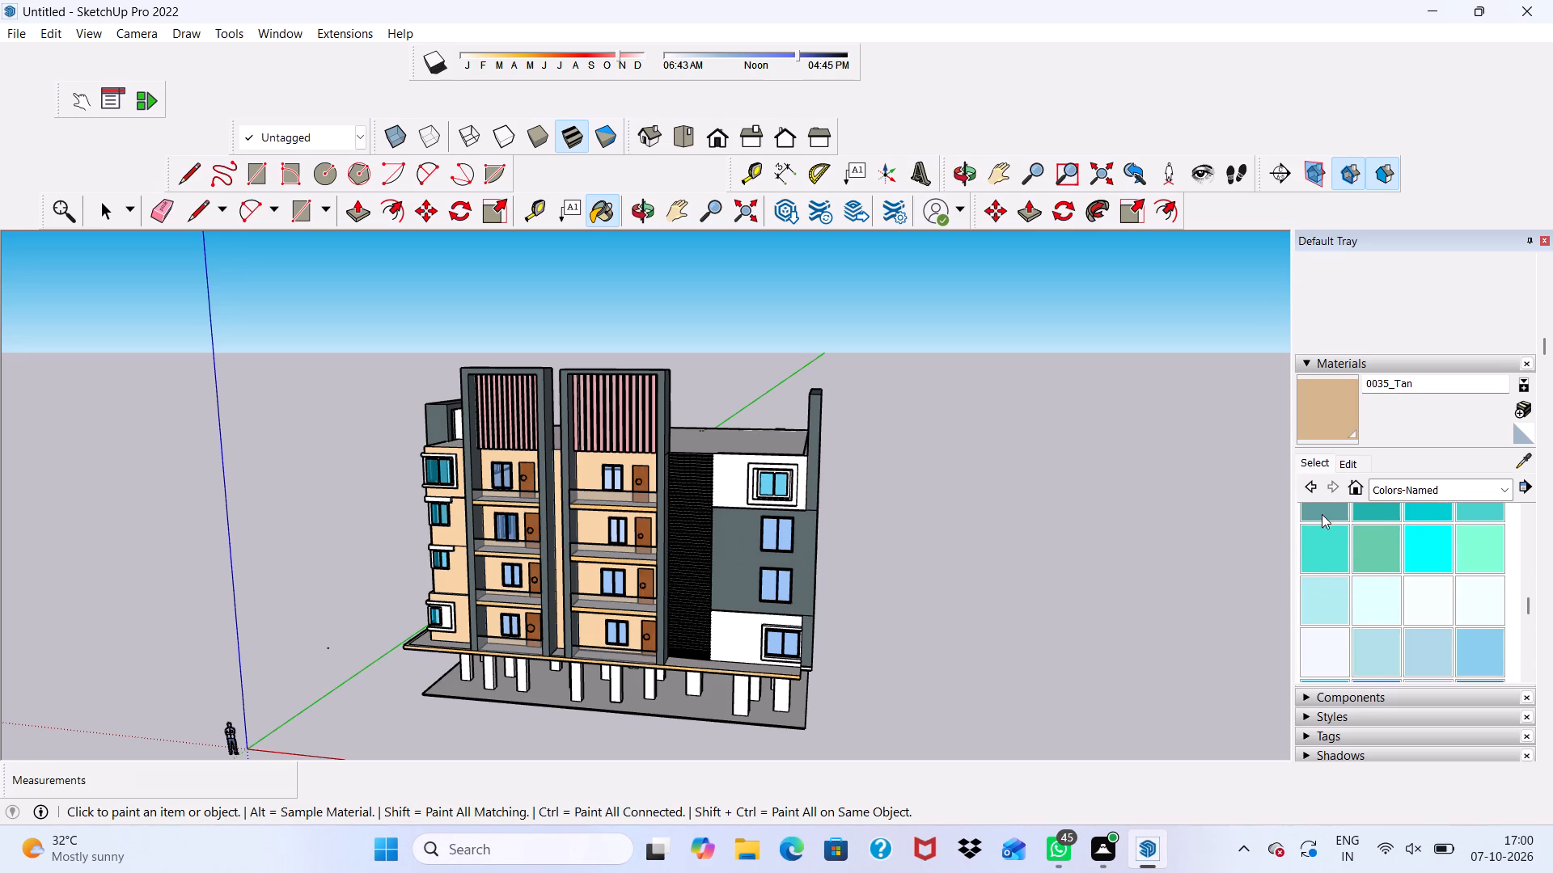
{"action": "left_click", "coordinate": [1322, 514]}
{"action": "scroll", "coordinate": [911, 548], "scroll_direction": "up", "scroll_amount": 3}
{"action": "scroll", "coordinate": [695, 449], "scroll_direction": "up", "scroll_amount": 10}
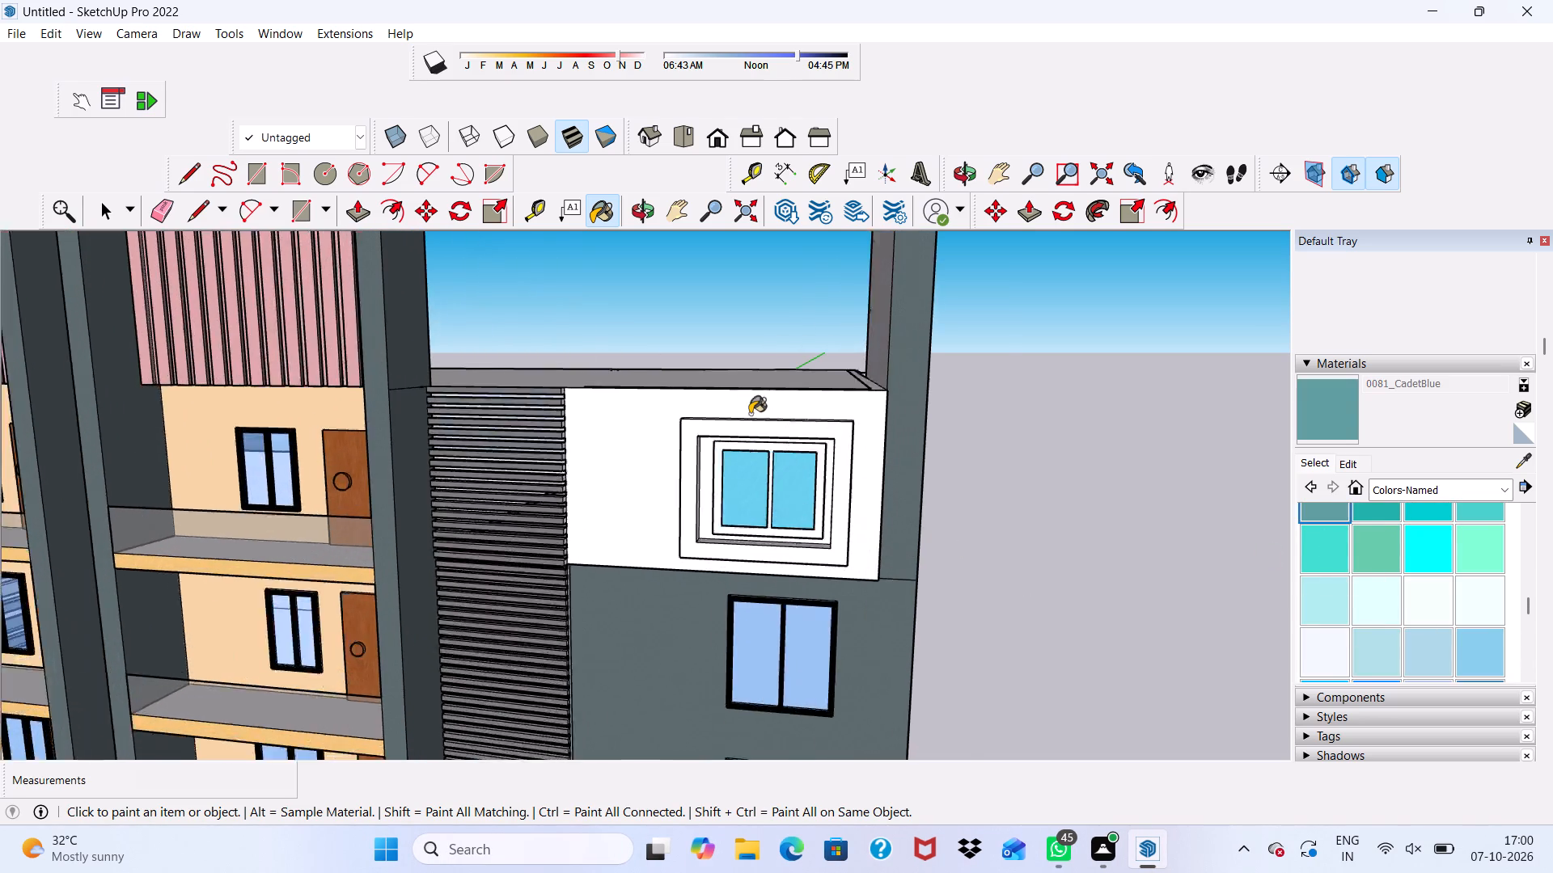
{"action": "scroll", "coordinate": [750, 414], "scroll_direction": "up", "scroll_amount": 2}
{"action": "left_click", "coordinate": [737, 390]}
Paint the lowest-floor window wall beside the front louvres with 0081_CadetBlue.
{"action": "scroll", "coordinate": [755, 403], "scroll_direction": "up", "scroll_amount": 3}
{"action": "middle_click_drag", "start_coordinate": [929, 406], "coordinate": [884, 508]}
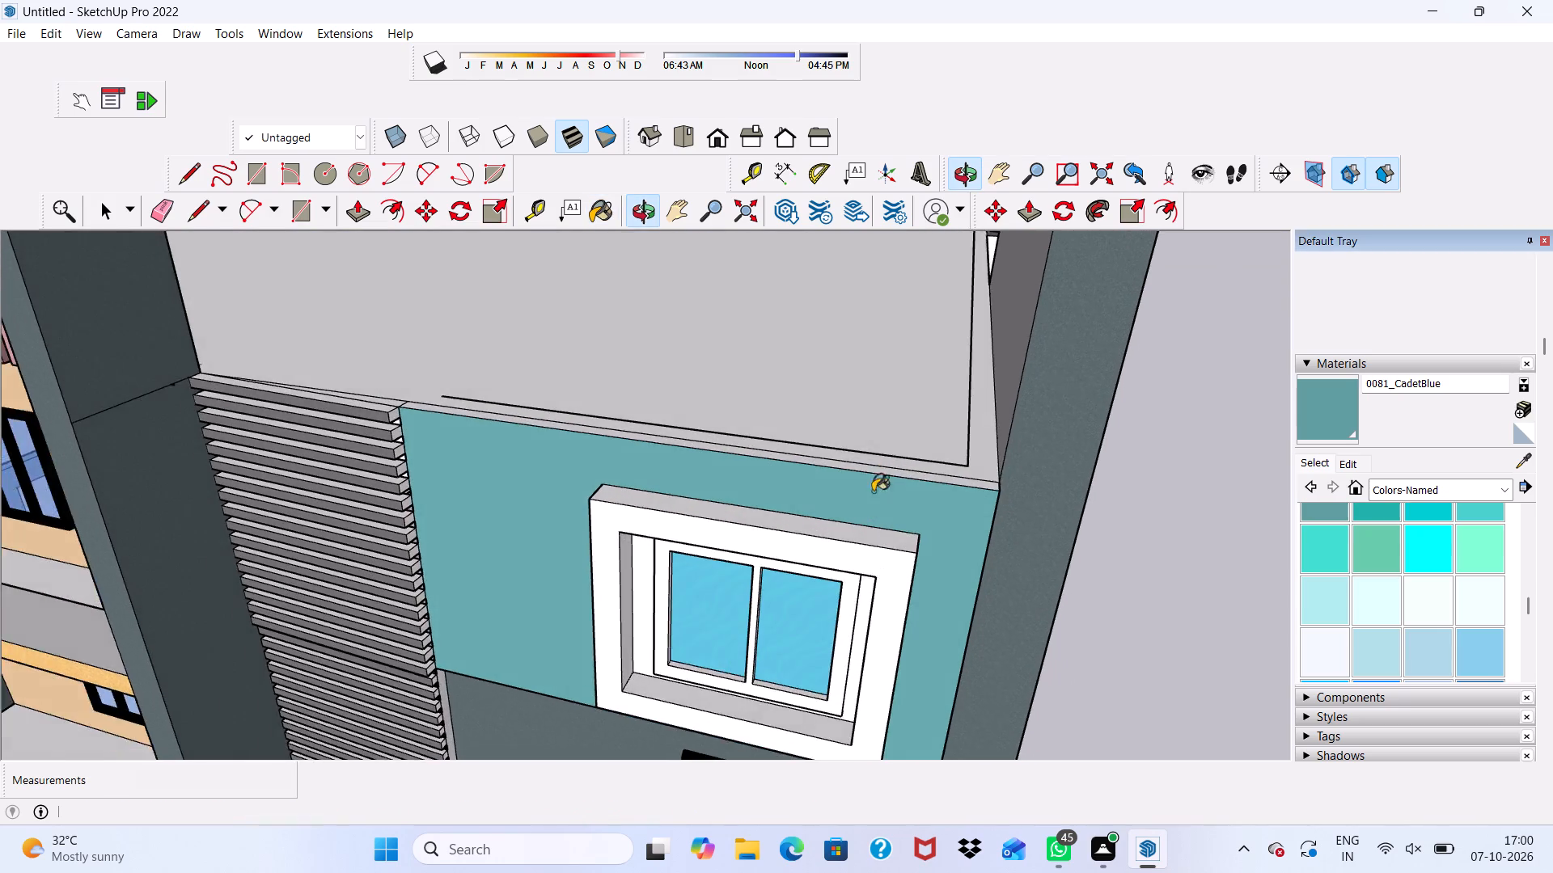
{"action": "scroll", "coordinate": [891, 445], "scroll_direction": "up", "scroll_amount": 3}
{"action": "scroll", "coordinate": [912, 489], "scroll_direction": "down", "scroll_amount": 3}
{"action": "middle_click_drag", "start_coordinate": [924, 525], "coordinate": [979, 379]}
{"action": "scroll", "coordinate": [942, 389], "scroll_direction": "down", "scroll_amount": 13}
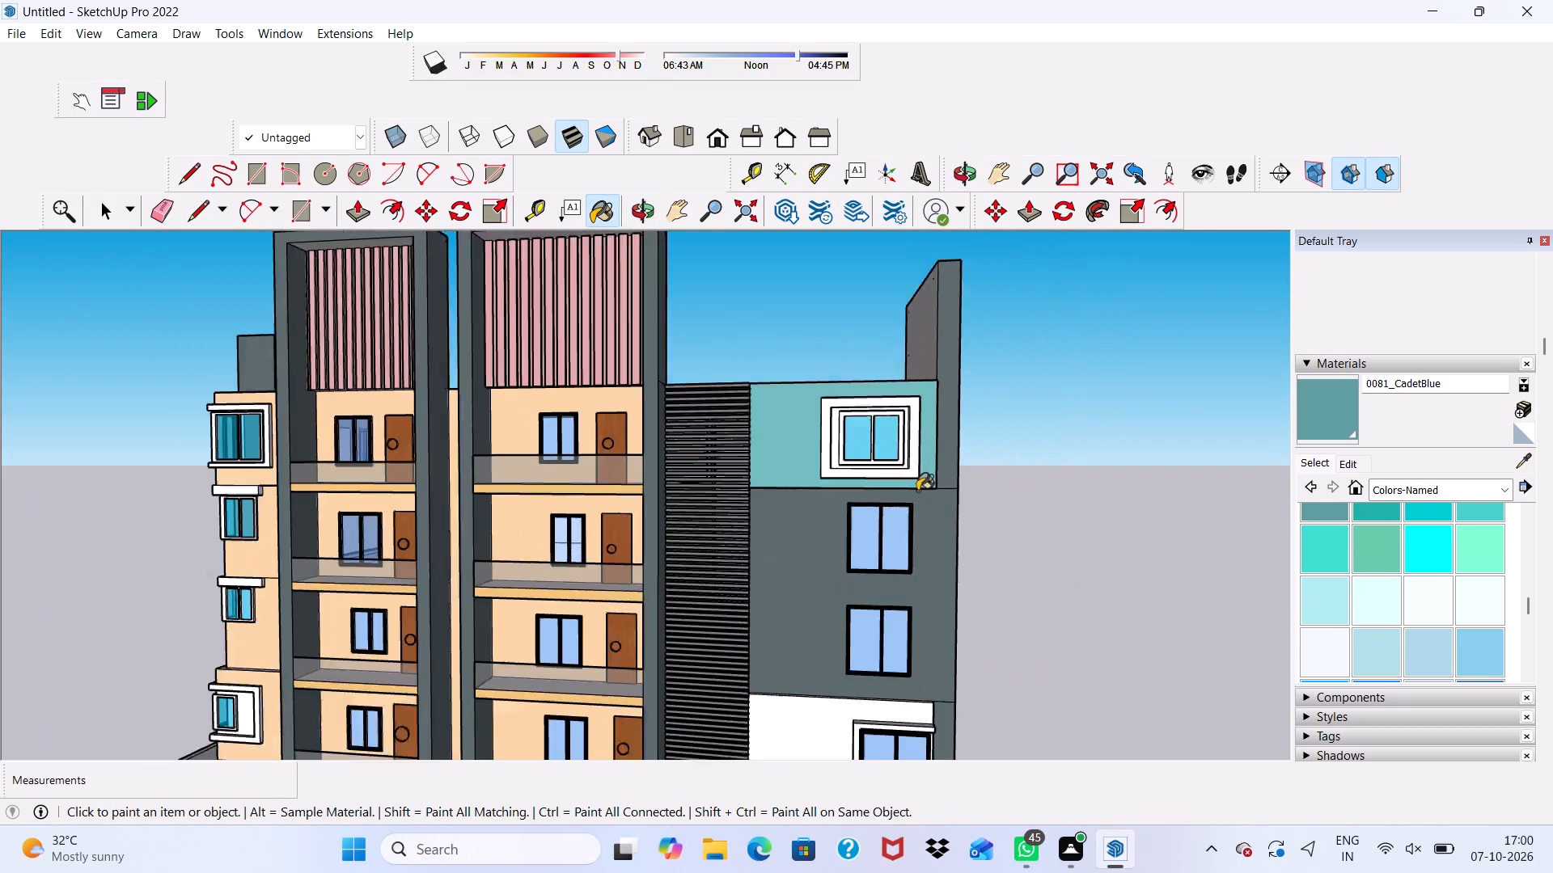
{"action": "scroll", "coordinate": [917, 491], "scroll_direction": "down", "scroll_amount": 5}
{"action": "scroll", "coordinate": [848, 719], "scroll_direction": "up", "scroll_amount": 3}
{"action": "left_click", "coordinate": [832, 665]}
{"action": "scroll", "coordinate": [860, 672], "scroll_direction": "up", "scroll_amount": 4}
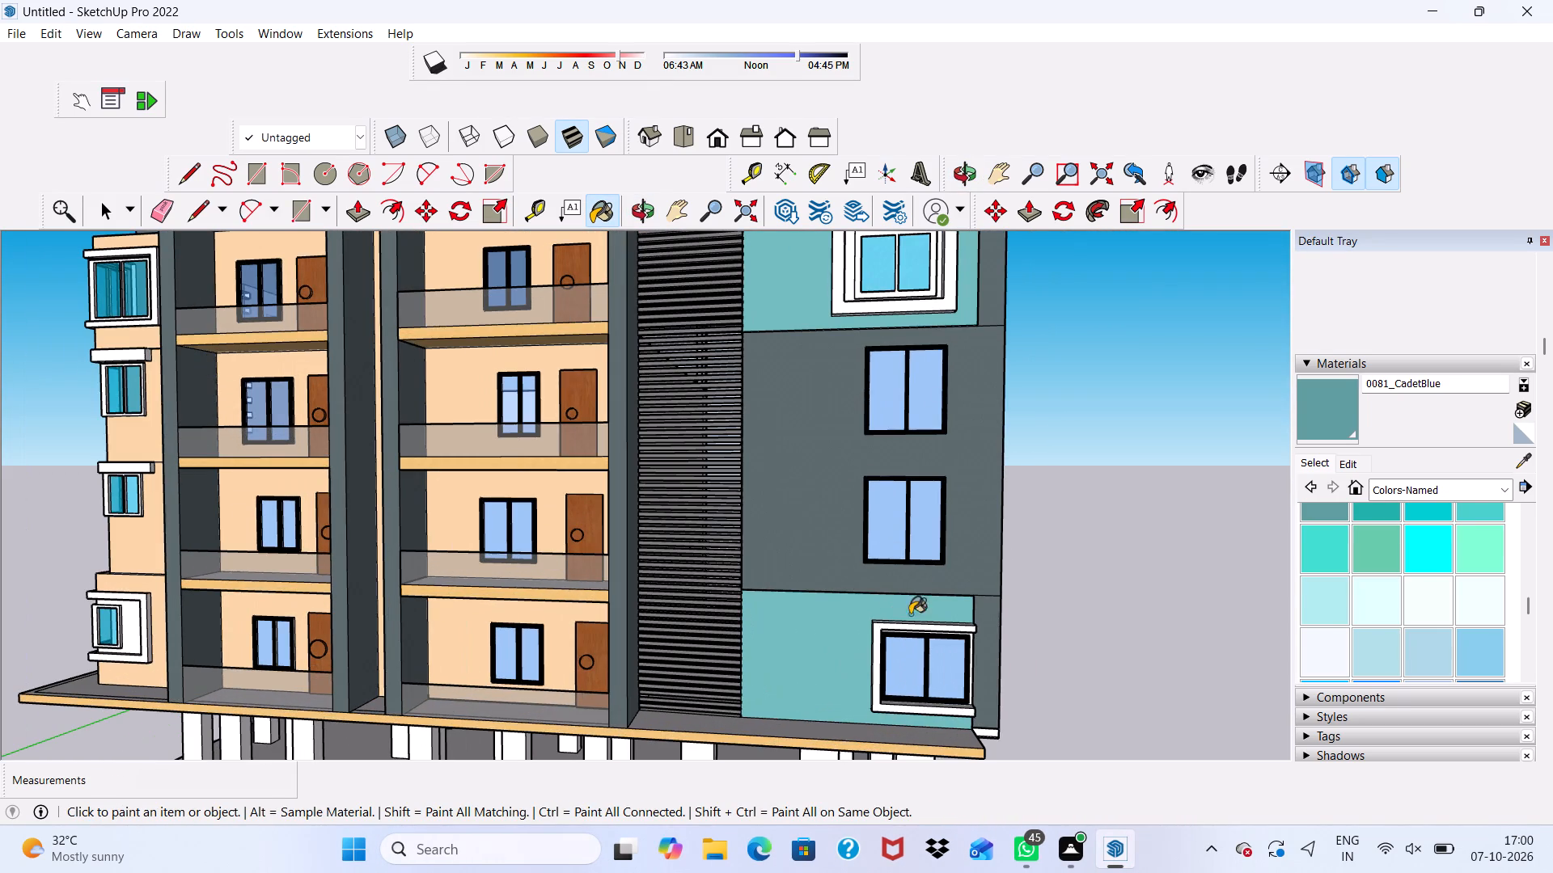
Paint the narrow white edge strip between the top-floor CadetBlue window wall and the grey corner column with 0081_CadetBlue.
{"action": "scroll", "coordinate": [940, 612], "scroll_direction": "up", "scroll_amount": 1}
{"action": "scroll", "coordinate": [940, 612], "scroll_direction": "down", "scroll_amount": 9}
{"action": "middle_click_drag", "start_coordinate": [940, 608], "coordinate": [705, 634]}
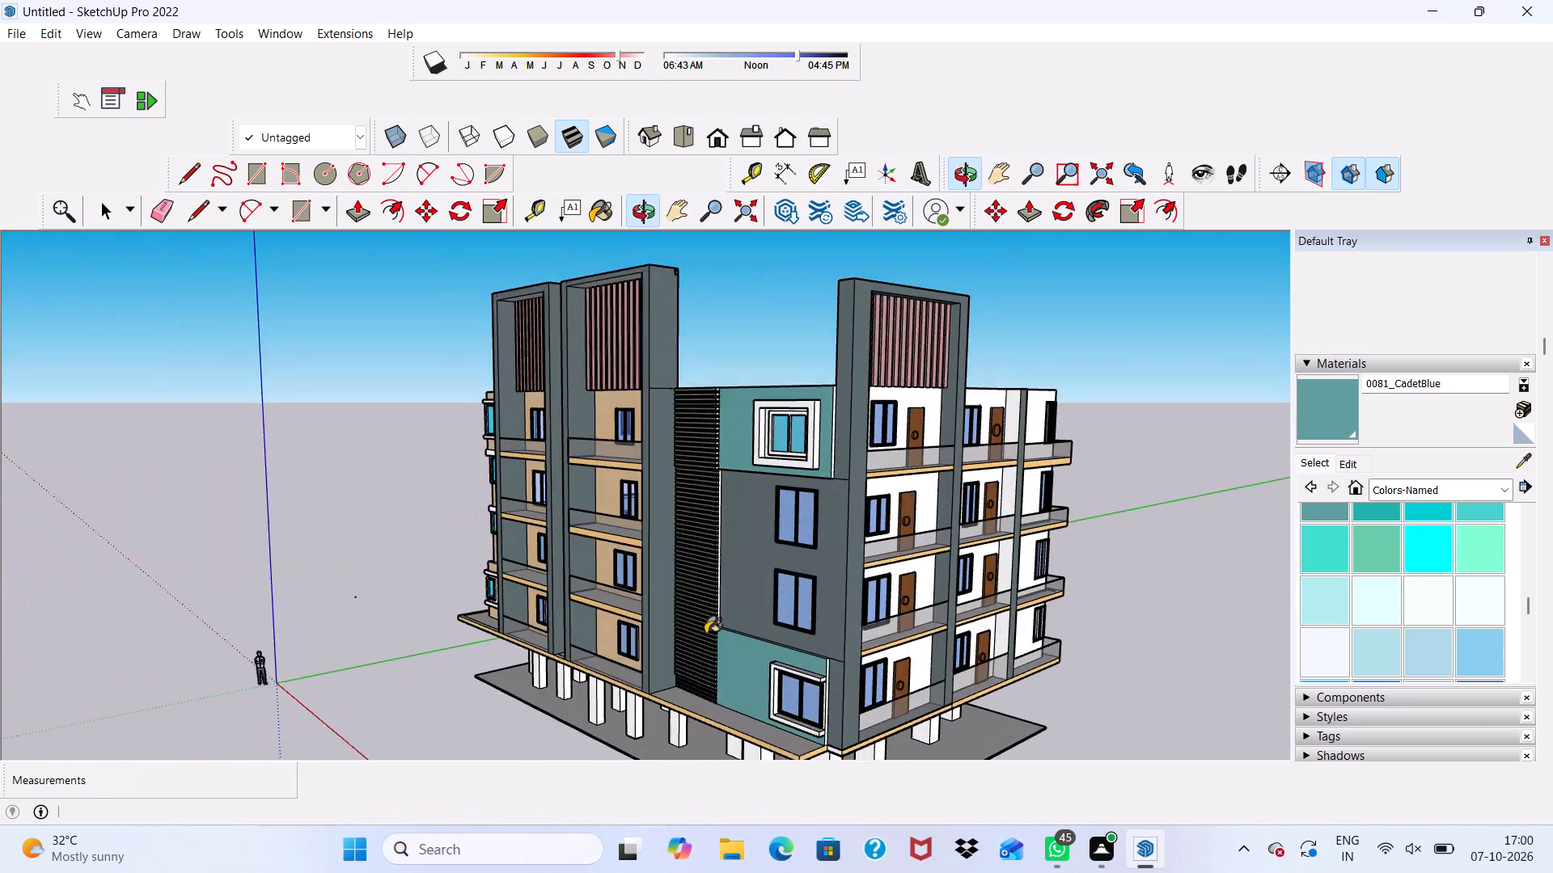
{"action": "scroll", "coordinate": [705, 634], "scroll_direction": "down", "scroll_amount": 1}
{"action": "scroll", "coordinate": [914, 554], "scroll_direction": "down", "scroll_amount": 3}
{"action": "middle_click_drag", "start_coordinate": [914, 554], "coordinate": [705, 550]}
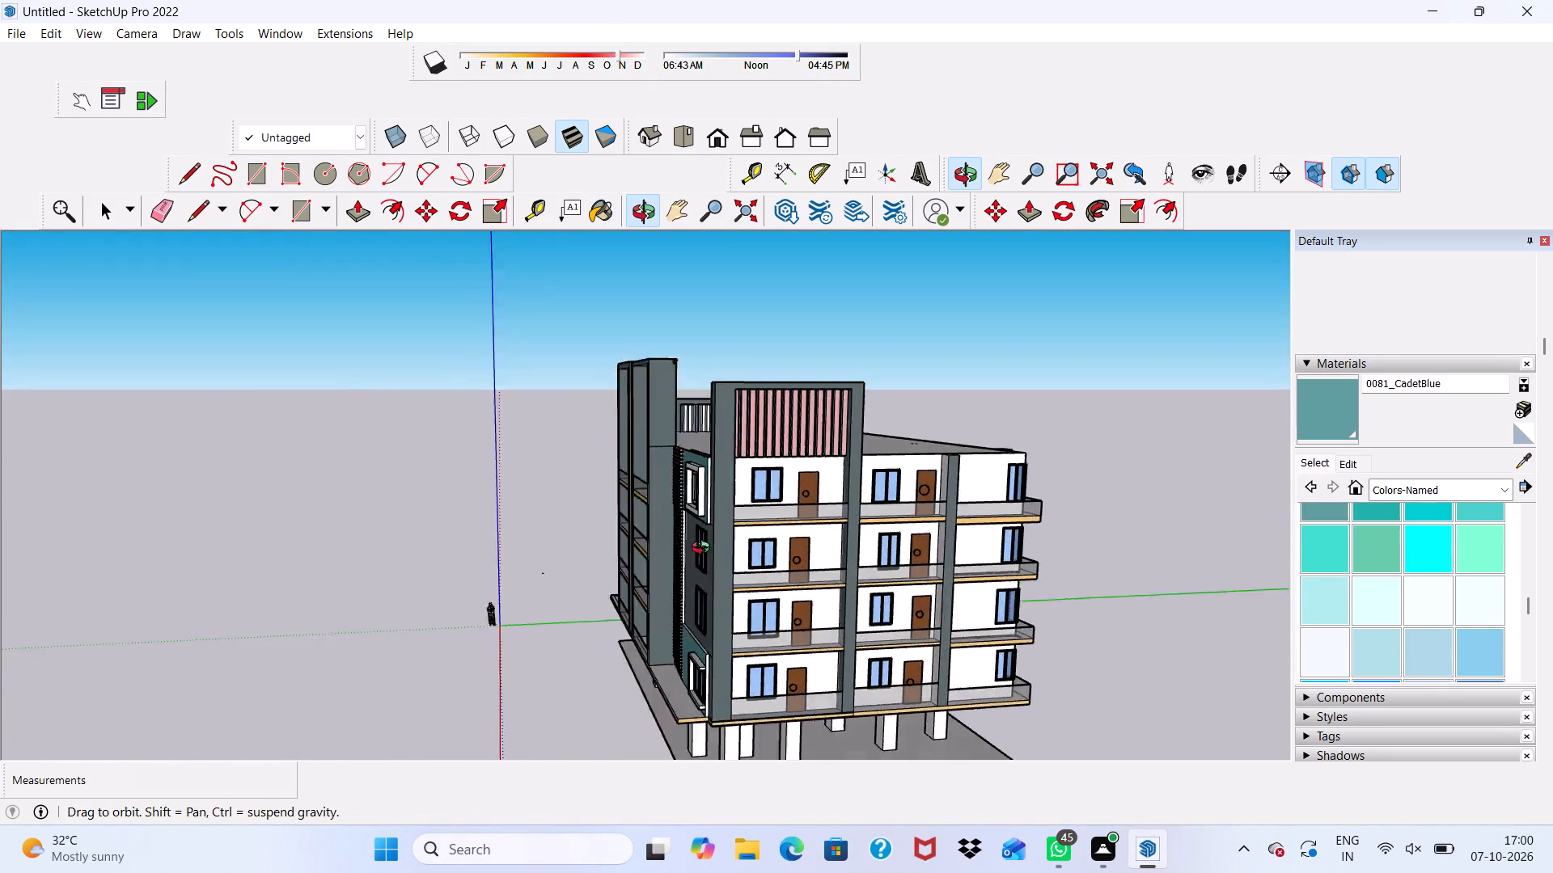
{"action": "middle_click_drag", "start_coordinate": [705, 550], "coordinate": [678, 541]}
{"action": "scroll", "coordinate": [645, 485], "scroll_direction": "up", "scroll_amount": 10}
{"action": "scroll", "coordinate": [661, 462], "scroll_direction": "down", "scroll_amount": 1}
{"action": "middle_click_drag", "start_coordinate": [661, 462], "coordinate": [667, 462]}
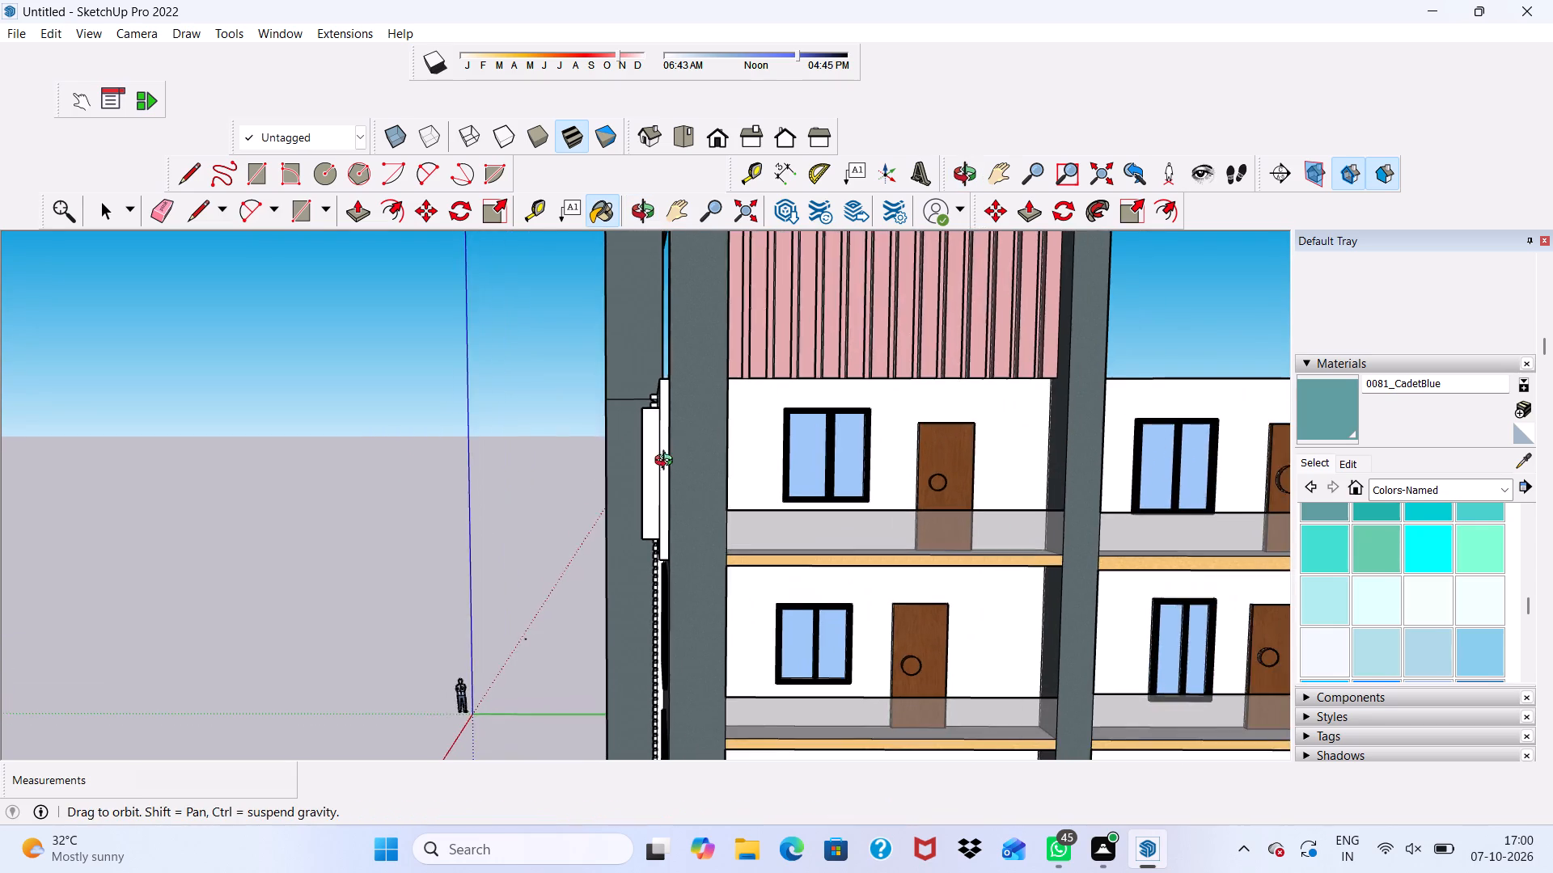
{"action": "middle_click_drag", "start_coordinate": [667, 462], "coordinate": [978, 483]}
{"action": "scroll", "coordinate": [988, 491], "scroll_direction": "down", "scroll_amount": 1}
{"action": "scroll", "coordinate": [940, 445], "scroll_direction": "up", "scroll_amount": 13}
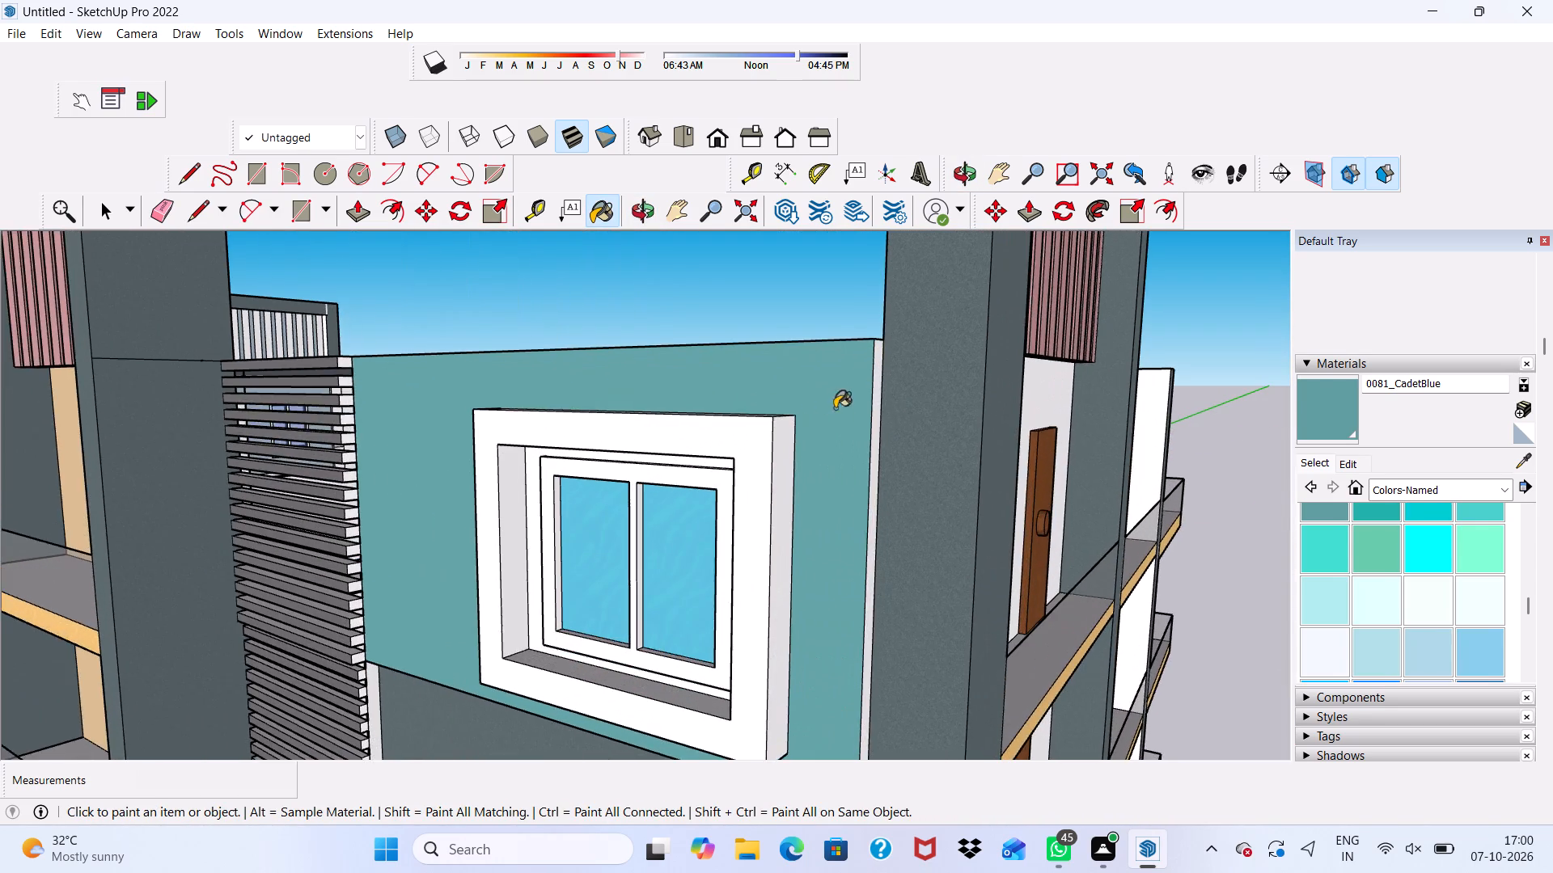
{"action": "scroll", "coordinate": [869, 451], "scroll_direction": "up", "scroll_amount": 3}
{"action": "left_click", "coordinate": [865, 480]}
{"action": "scroll", "coordinate": [874, 500], "scroll_direction": "up", "scroll_amount": 3}
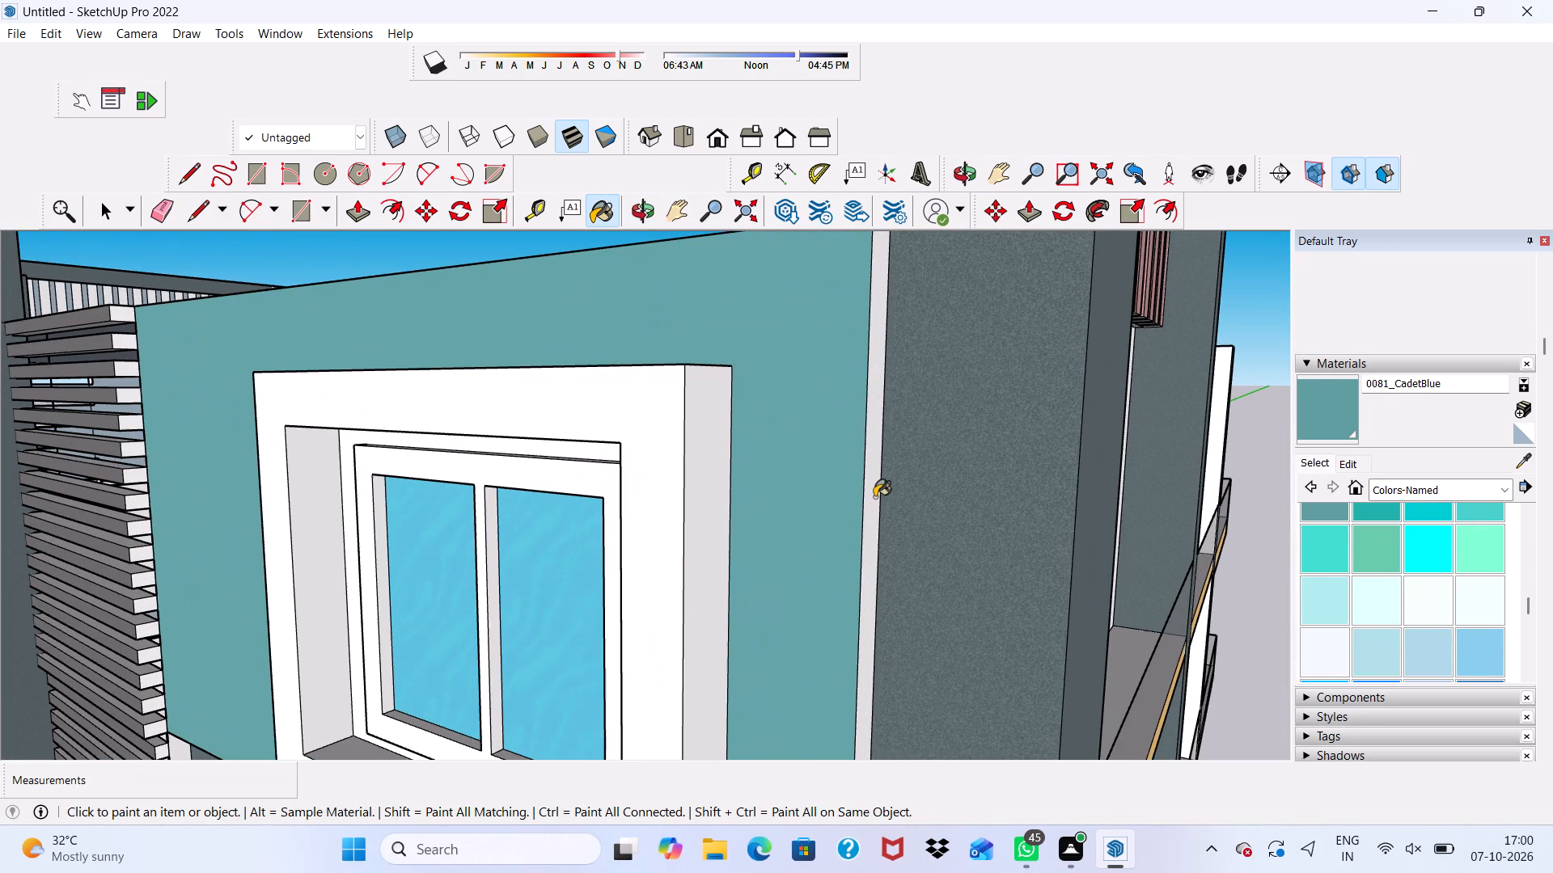
{"action": "left_click", "coordinate": [874, 497]}
{"action": "scroll", "coordinate": [1336, 502], "scroll_direction": "down", "scroll_amount": 1}
{"action": "scroll", "coordinate": [1351, 539], "scroll_direction": "up", "scroll_amount": 3}
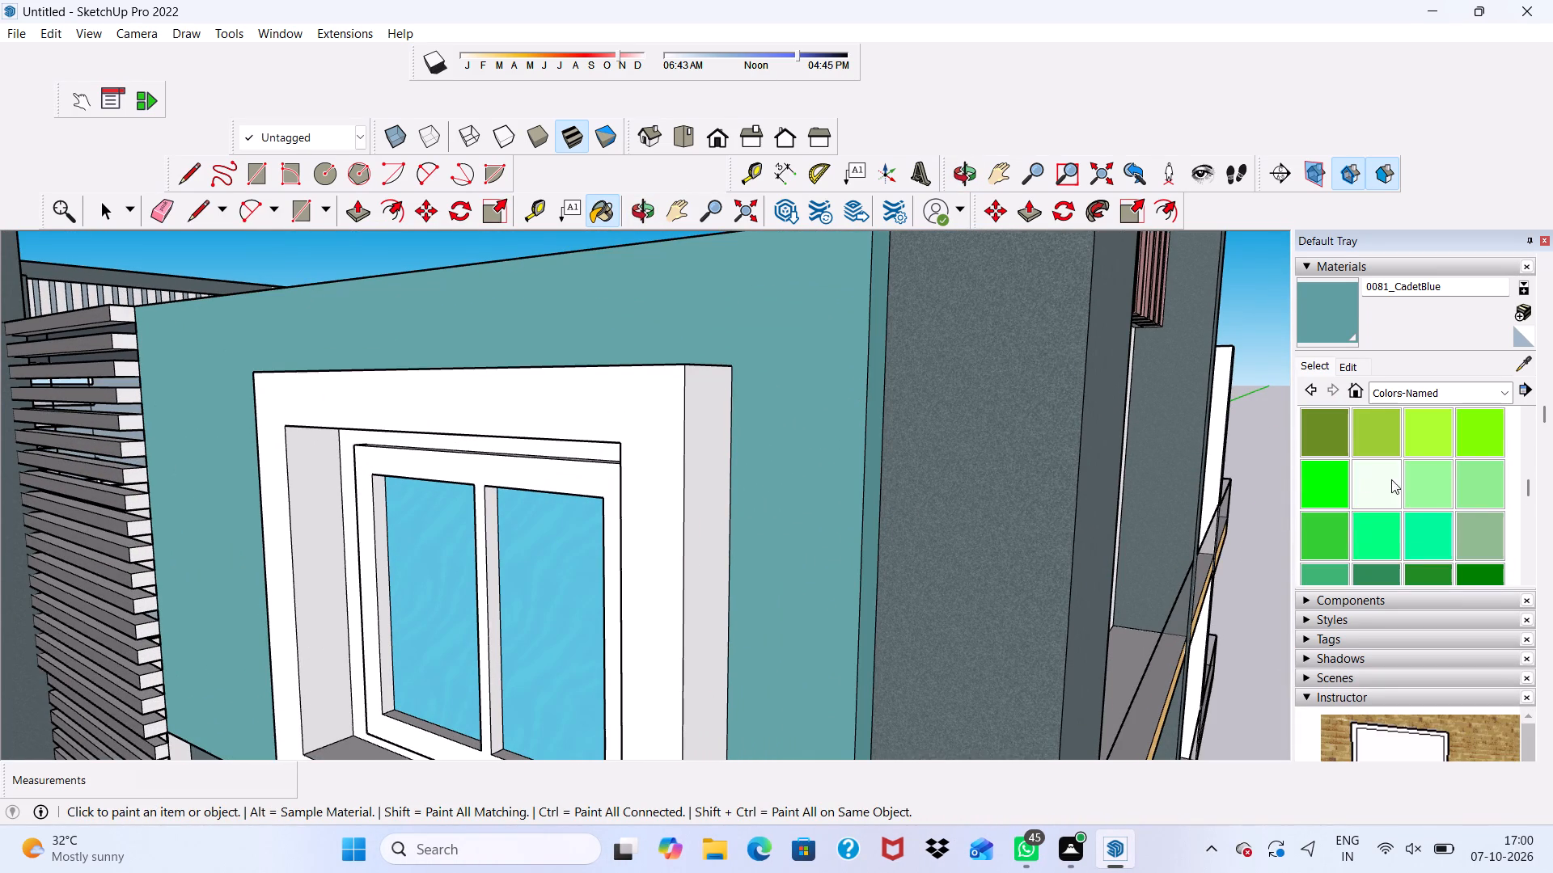
Paint the top-floor balcony wall below the pink louvres, around the corner from the CadetBlue walls, with 0057_DarkKhaki from Colors-Named.
{"action": "scroll", "coordinate": [1408, 484], "scroll_direction": "down", "scroll_amount": 4}
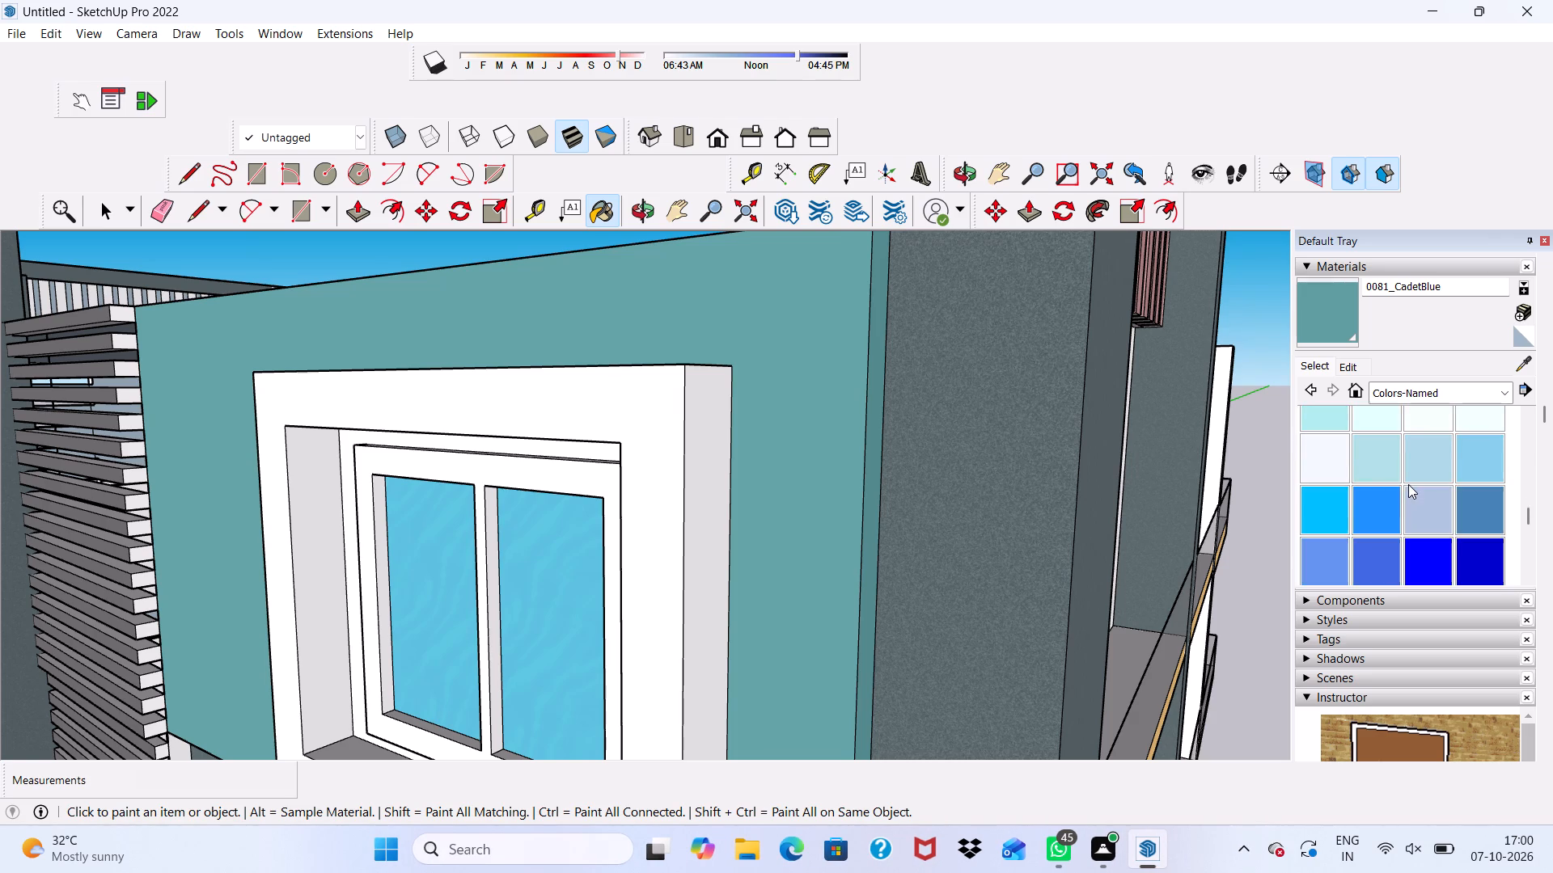
{"action": "scroll", "coordinate": [1408, 484], "scroll_direction": "up", "scroll_amount": 5}
{"action": "left_click", "coordinate": [1332, 484]}
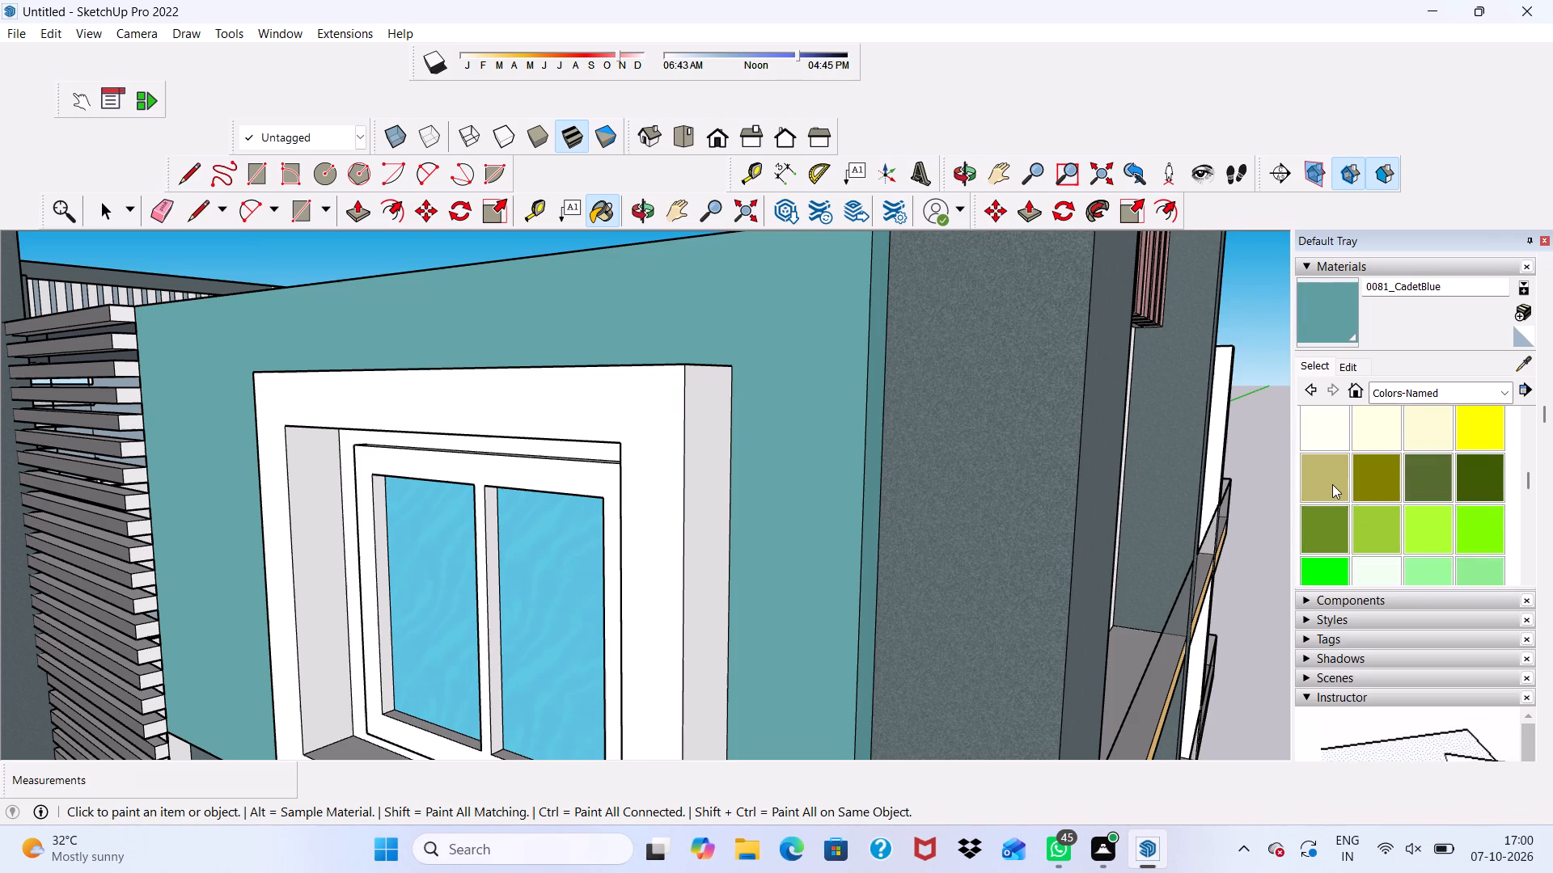
{"action": "scroll", "coordinate": [995, 520], "scroll_direction": "down", "scroll_amount": 1}
{"action": "middle_click_drag", "start_coordinate": [995, 520], "coordinate": [771, 520]}
{"action": "left_click_drag", "start_coordinate": [997, 441], "coordinate": [1004, 450]}
Paint the balcony walls on the three floors below in the same bay with 0057_DarkKhaki.
{"action": "scroll", "coordinate": [1005, 453], "scroll_direction": "down", "scroll_amount": 4}
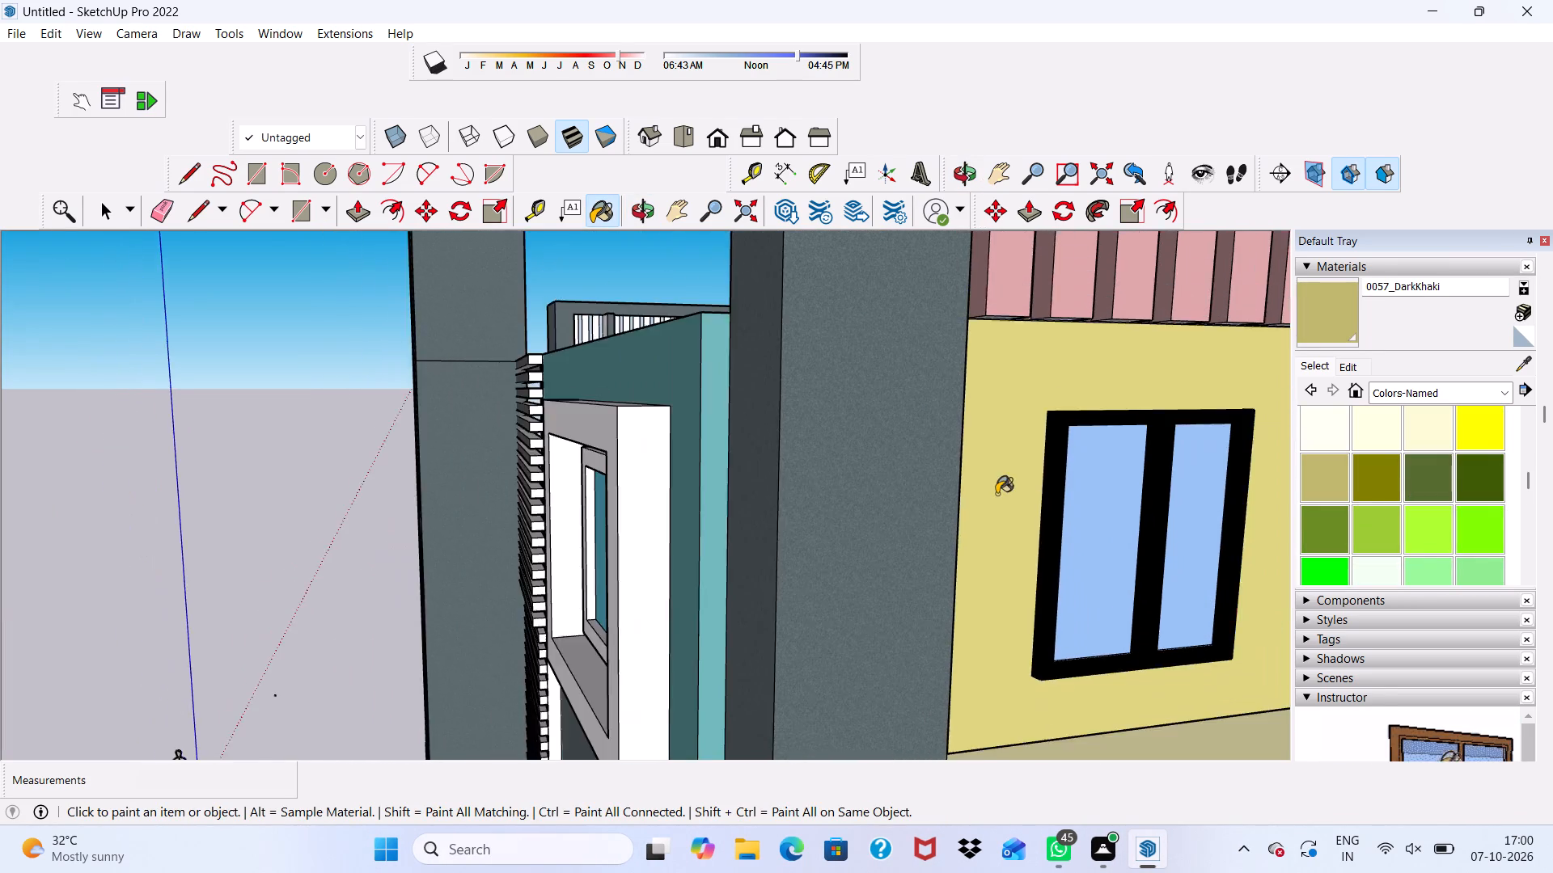
{"action": "scroll", "coordinate": [997, 494], "scroll_direction": "down", "scroll_amount": 19}
{"action": "scroll", "coordinate": [1149, 566], "scroll_direction": "down", "scroll_amount": 1}
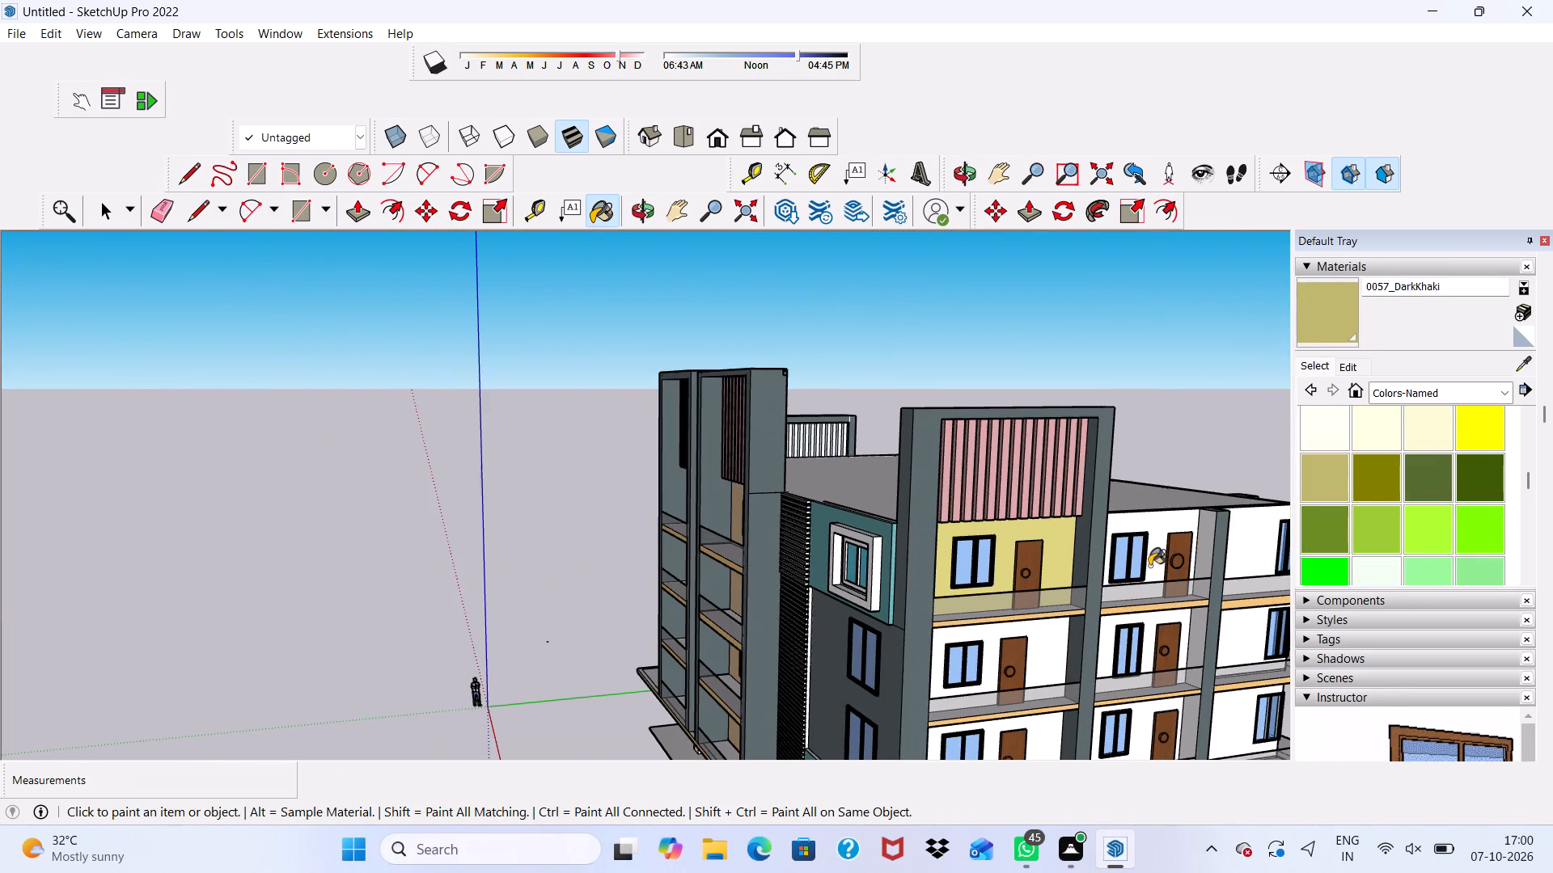
{"action": "scroll", "coordinate": [954, 659], "scroll_direction": "up", "scroll_amount": 4}
{"action": "left_click", "coordinate": [1010, 631]}
{"action": "scroll", "coordinate": [1009, 611], "scroll_direction": "down", "scroll_amount": 6}
{"action": "scroll", "coordinate": [1043, 702], "scroll_direction": "up", "scroll_amount": 4}
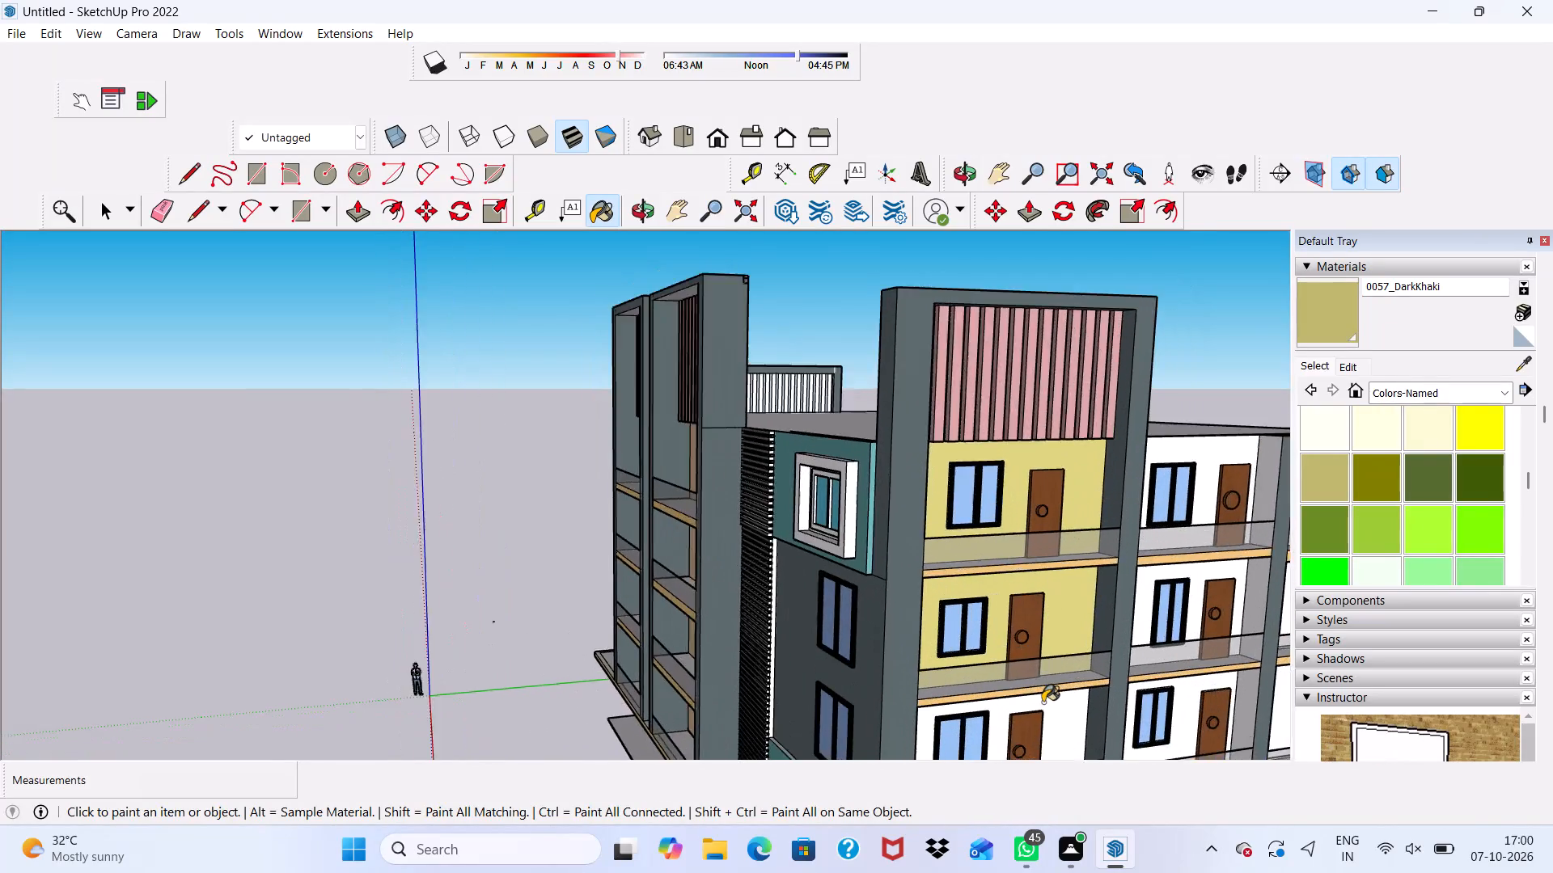
{"action": "scroll", "coordinate": [1043, 702], "scroll_direction": "up", "scroll_amount": 3}
{"action": "left_click", "coordinate": [1043, 702]}
{"action": "scroll", "coordinate": [1043, 702], "scroll_direction": "down", "scroll_amount": 12}
{"action": "scroll", "coordinate": [1013, 673], "scroll_direction": "up", "scroll_amount": 4}
{"action": "scroll", "coordinate": [1013, 674], "scroll_direction": "down", "scroll_amount": 1}
{"action": "scroll", "coordinate": [1013, 674], "scroll_direction": "up", "scroll_amount": 4}
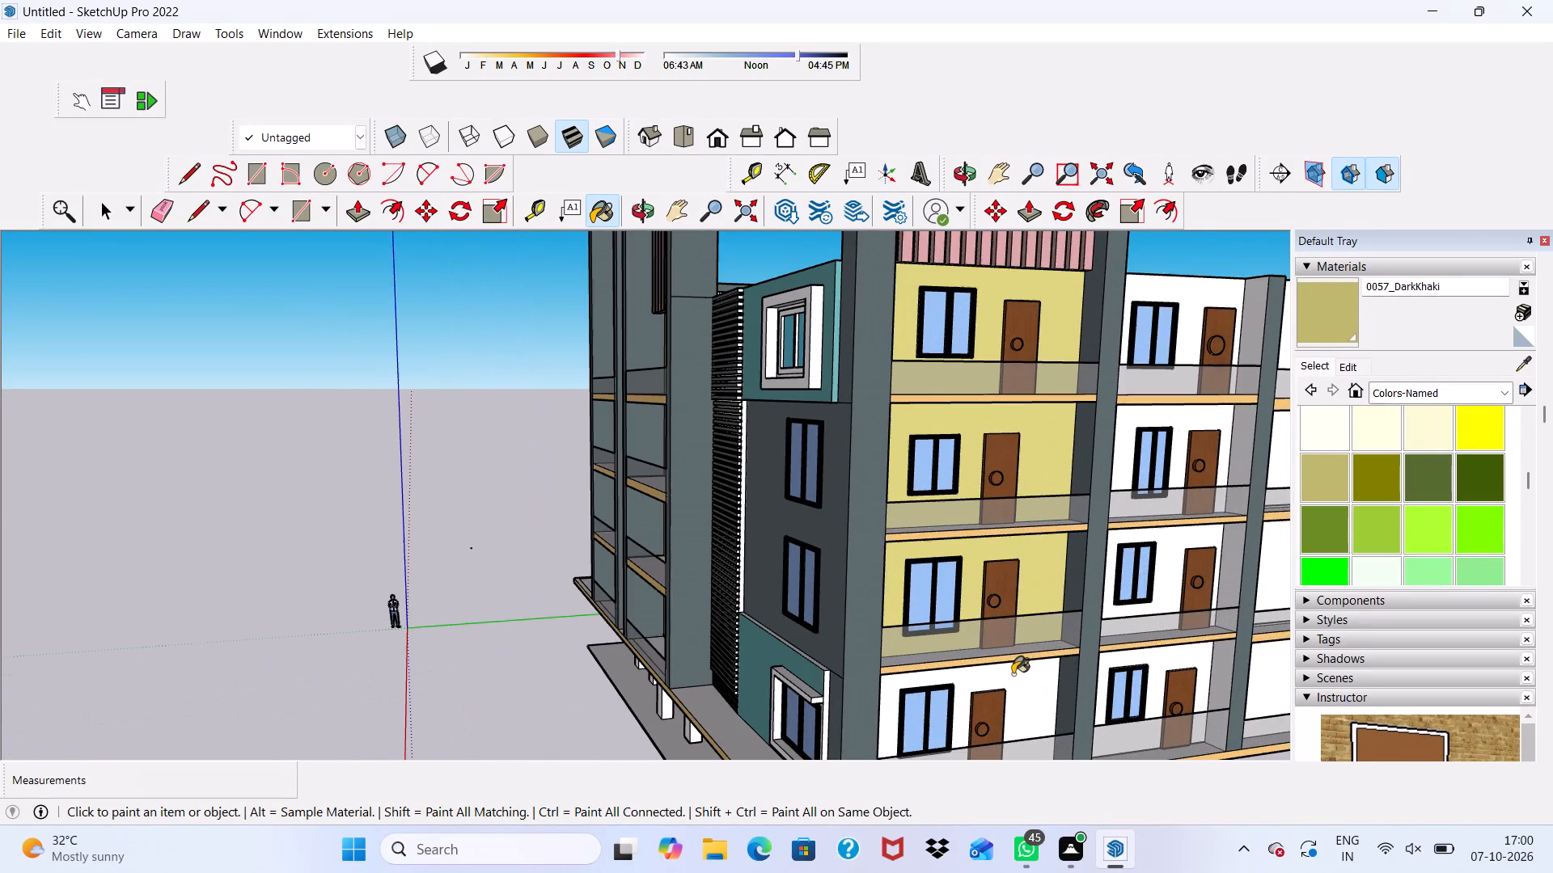
{"action": "left_click", "coordinate": [1022, 679]}
Paint the middle bay's balcony walls on all four floors of that facade with 0057_DarkKhaki.
{"action": "scroll", "coordinate": [1103, 693], "scroll_direction": "up", "scroll_amount": 3}
{"action": "left_click", "coordinate": [1151, 658]}
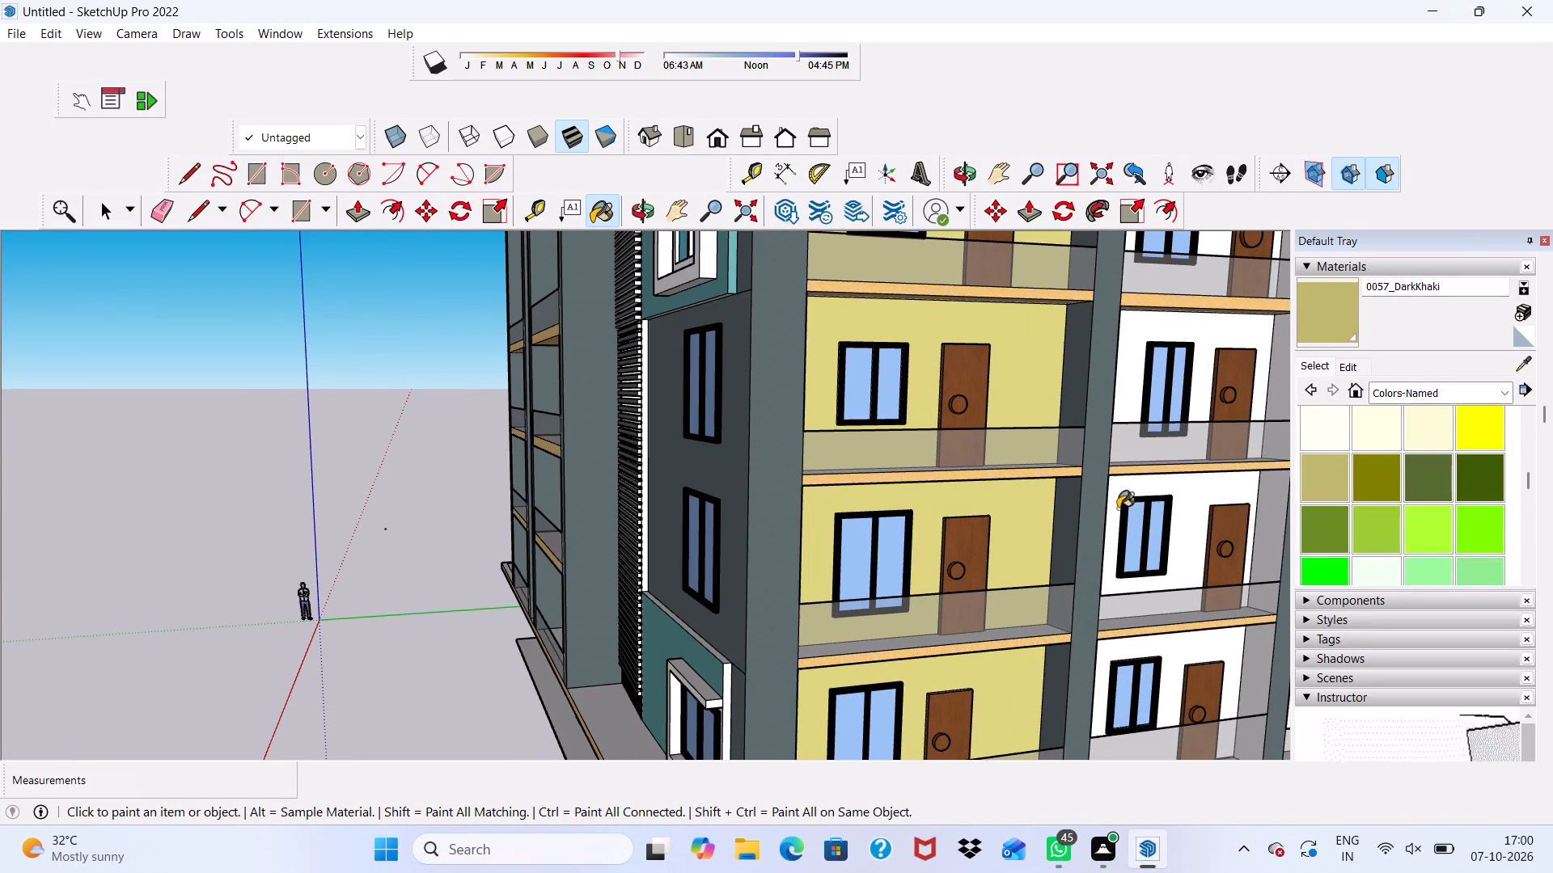
{"action": "left_click", "coordinate": [1115, 501]}
{"action": "scroll", "coordinate": [1222, 668], "scroll_direction": "up", "scroll_amount": 3}
{"action": "left_click", "coordinate": [1204, 655]}
{"action": "scroll", "coordinate": [1153, 627], "scroll_direction": "down", "scroll_amount": 3}
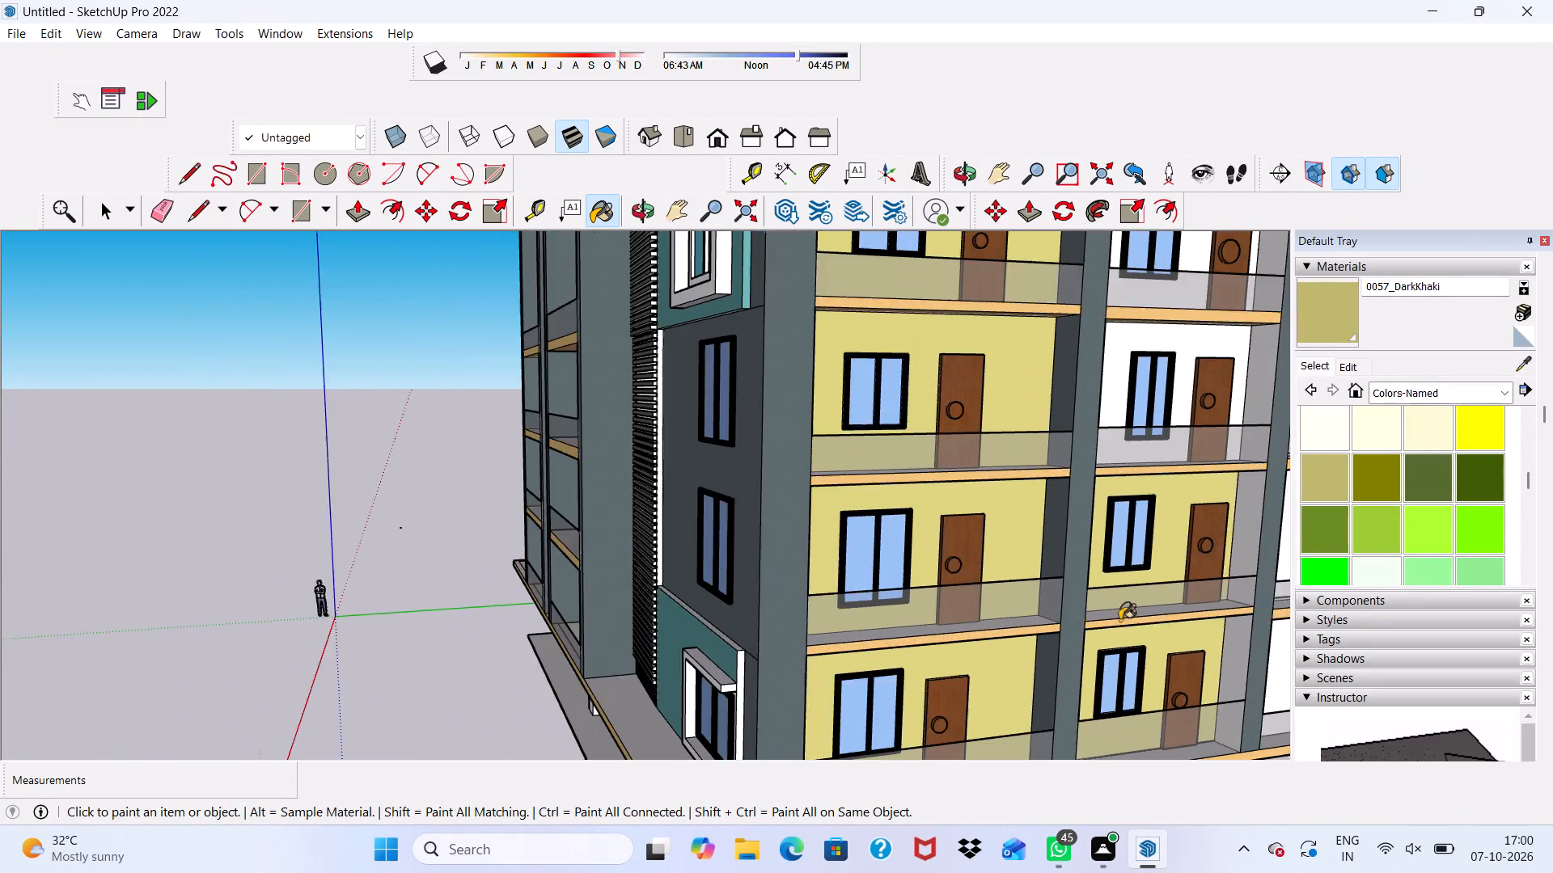
{"action": "scroll", "coordinate": [1119, 620], "scroll_direction": "down", "scroll_amount": 5}
{"action": "scroll", "coordinate": [1038, 602], "scroll_direction": "down", "scroll_amount": 4}
{"action": "scroll", "coordinate": [1132, 468], "scroll_direction": "up", "scroll_amount": 6}
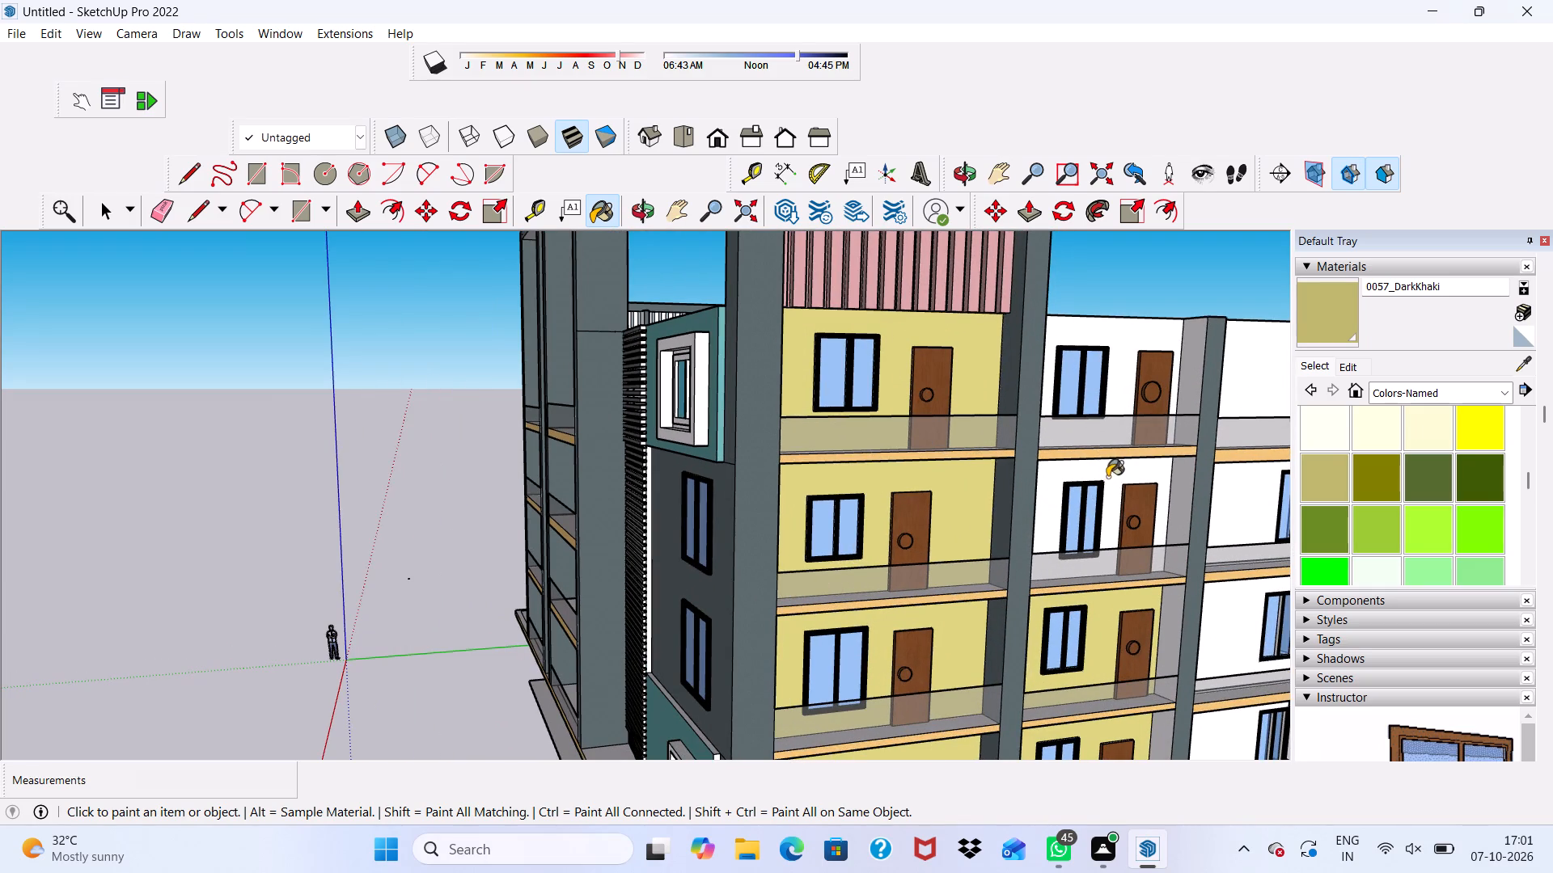
{"action": "left_click", "coordinate": [1108, 476]}
{"action": "left_click", "coordinate": [1124, 331]}
Paint the end bay's walls beside the corner windows on all four floors with 0057_DarkKhaki.
{"action": "scroll", "coordinate": [910, 357], "scroll_direction": "down", "scroll_amount": 8}
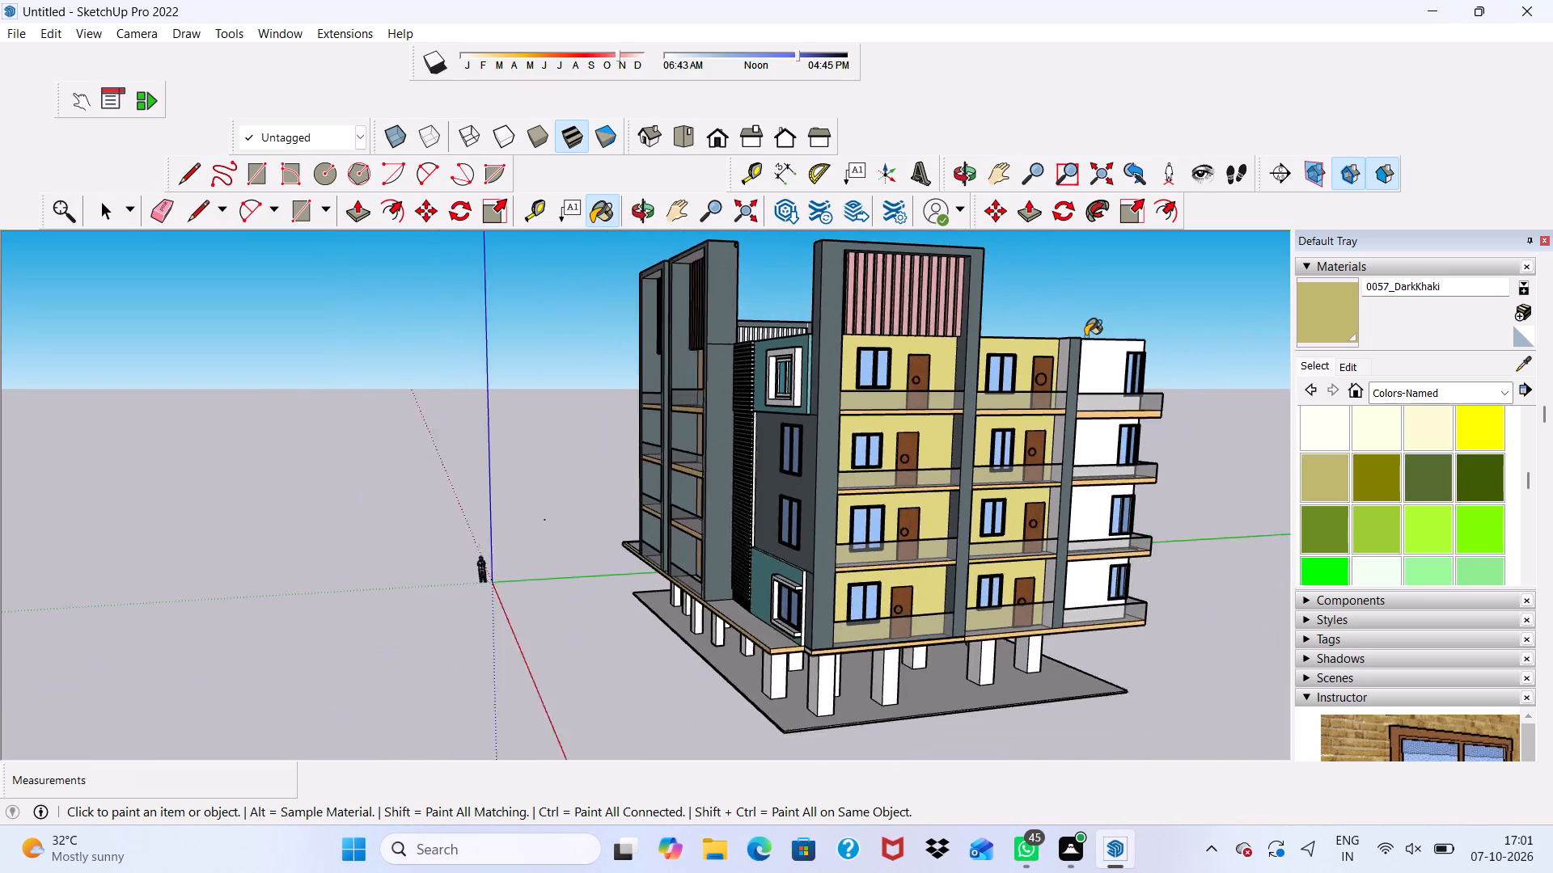
{"action": "scroll", "coordinate": [1085, 336], "scroll_direction": "up", "scroll_amount": 3}
{"action": "left_click", "coordinate": [1094, 373]}
{"action": "left_click", "coordinate": [1090, 474]}
{"action": "left_click", "coordinate": [1094, 553]}
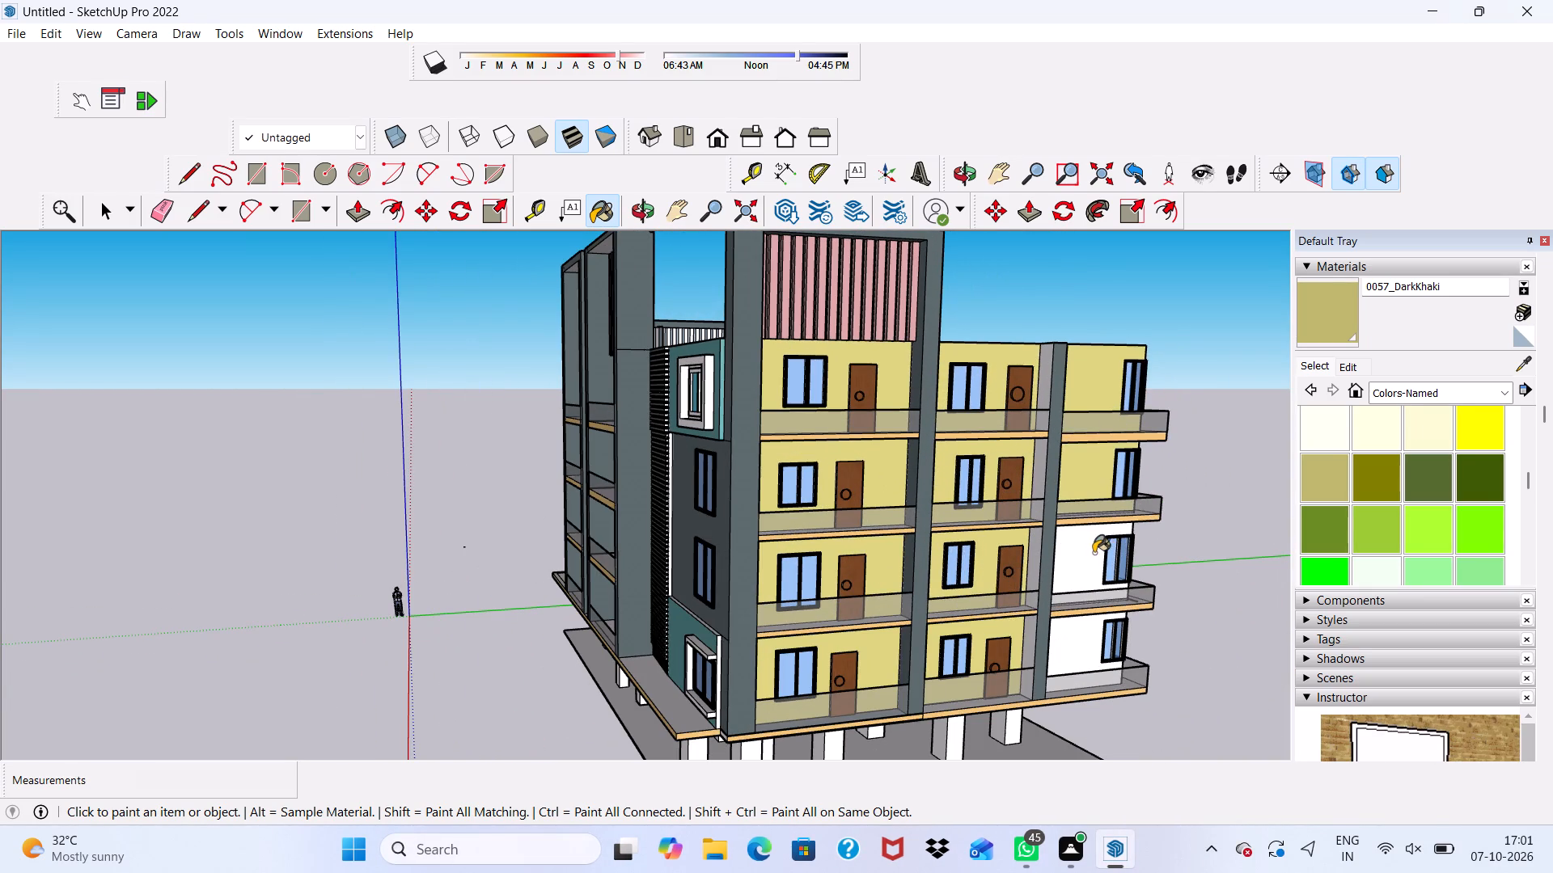
{"action": "left_click", "coordinate": [1094, 636]}
Paint the short return walls around the corner windows, next to the large blank wall, with 0057_DarkKhaki on all four floors.
{"action": "scroll", "coordinate": [1084, 656], "scroll_direction": "down", "scroll_amount": 2}
{"action": "middle_click_drag", "start_coordinate": [1085, 641], "coordinate": [870, 570]}
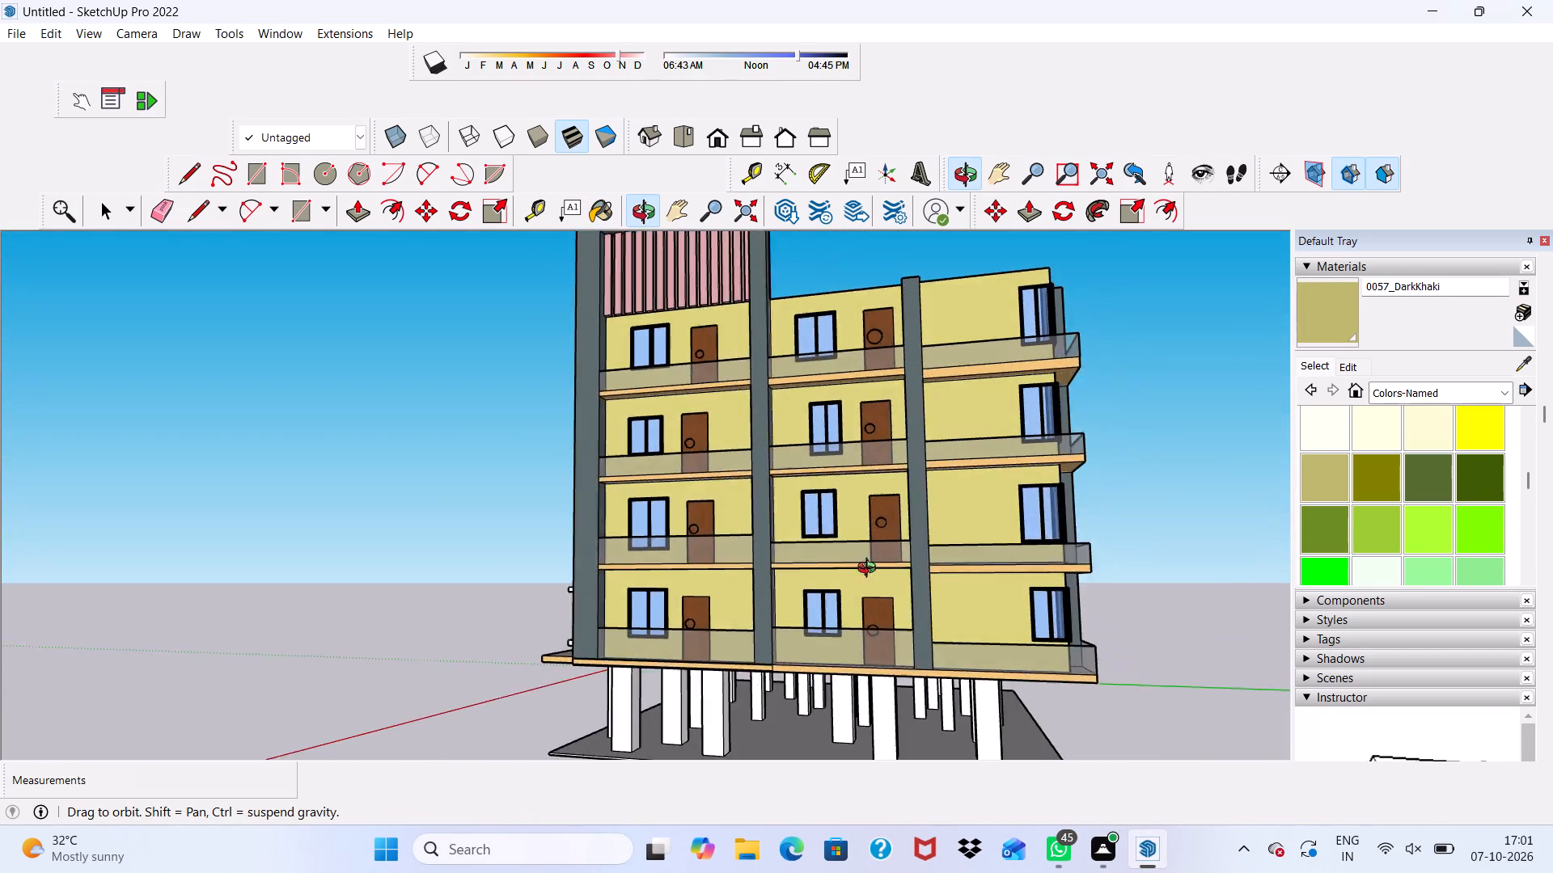
{"action": "middle_click_drag", "start_coordinate": [870, 570], "coordinate": [694, 626]}
{"action": "scroll", "coordinate": [760, 414], "scroll_direction": "up", "scroll_amount": 4}
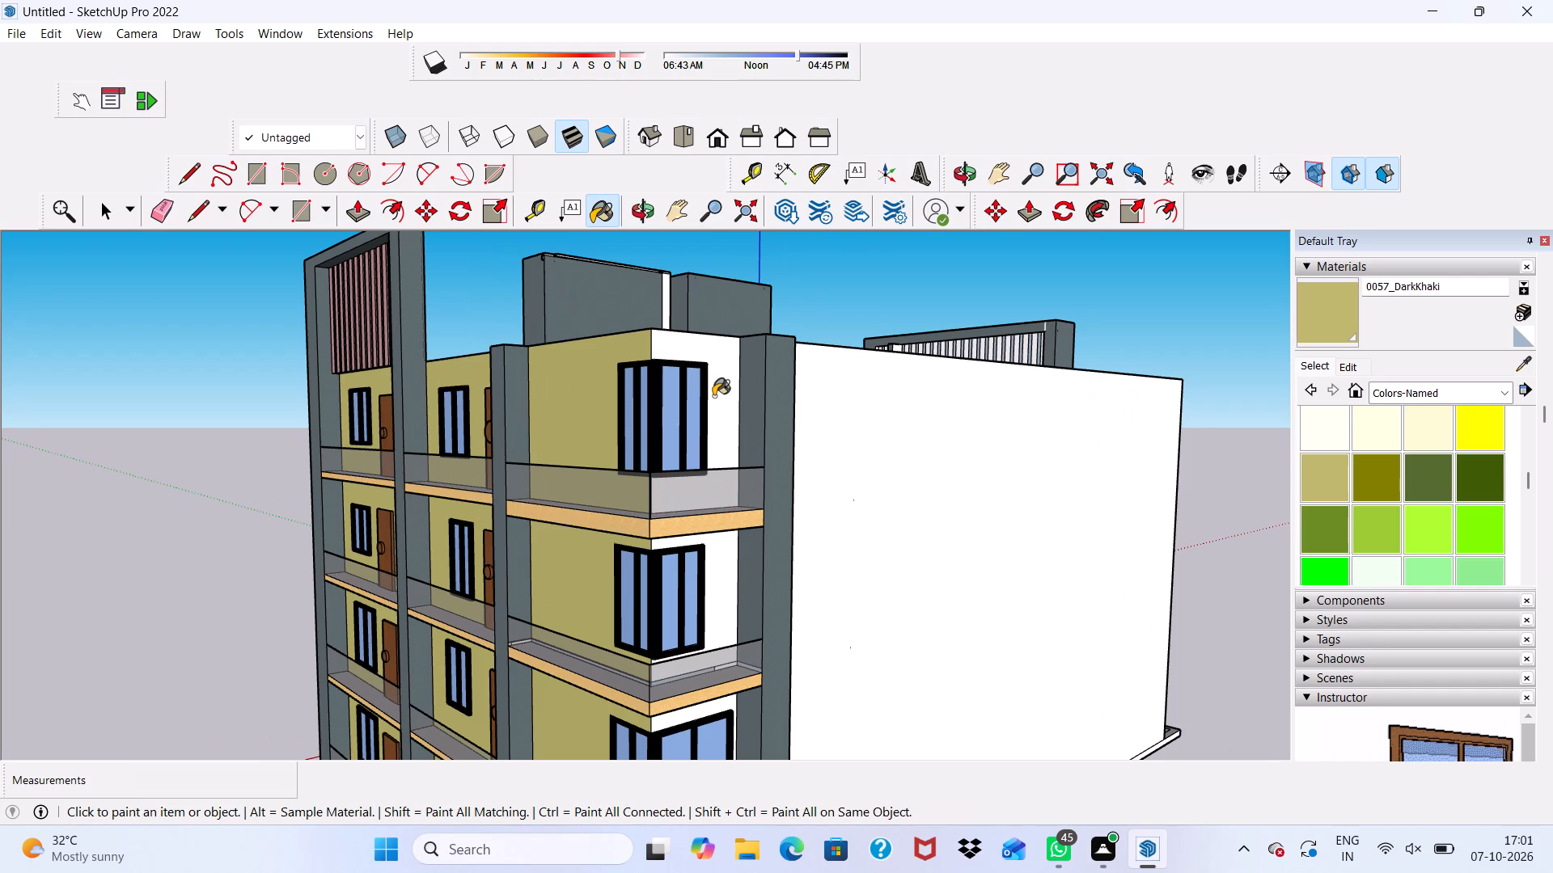
{"action": "left_click", "coordinate": [713, 396]}
{"action": "left_click", "coordinate": [709, 588]}
{"action": "scroll", "coordinate": [725, 525], "scroll_direction": "down", "scroll_amount": 6}
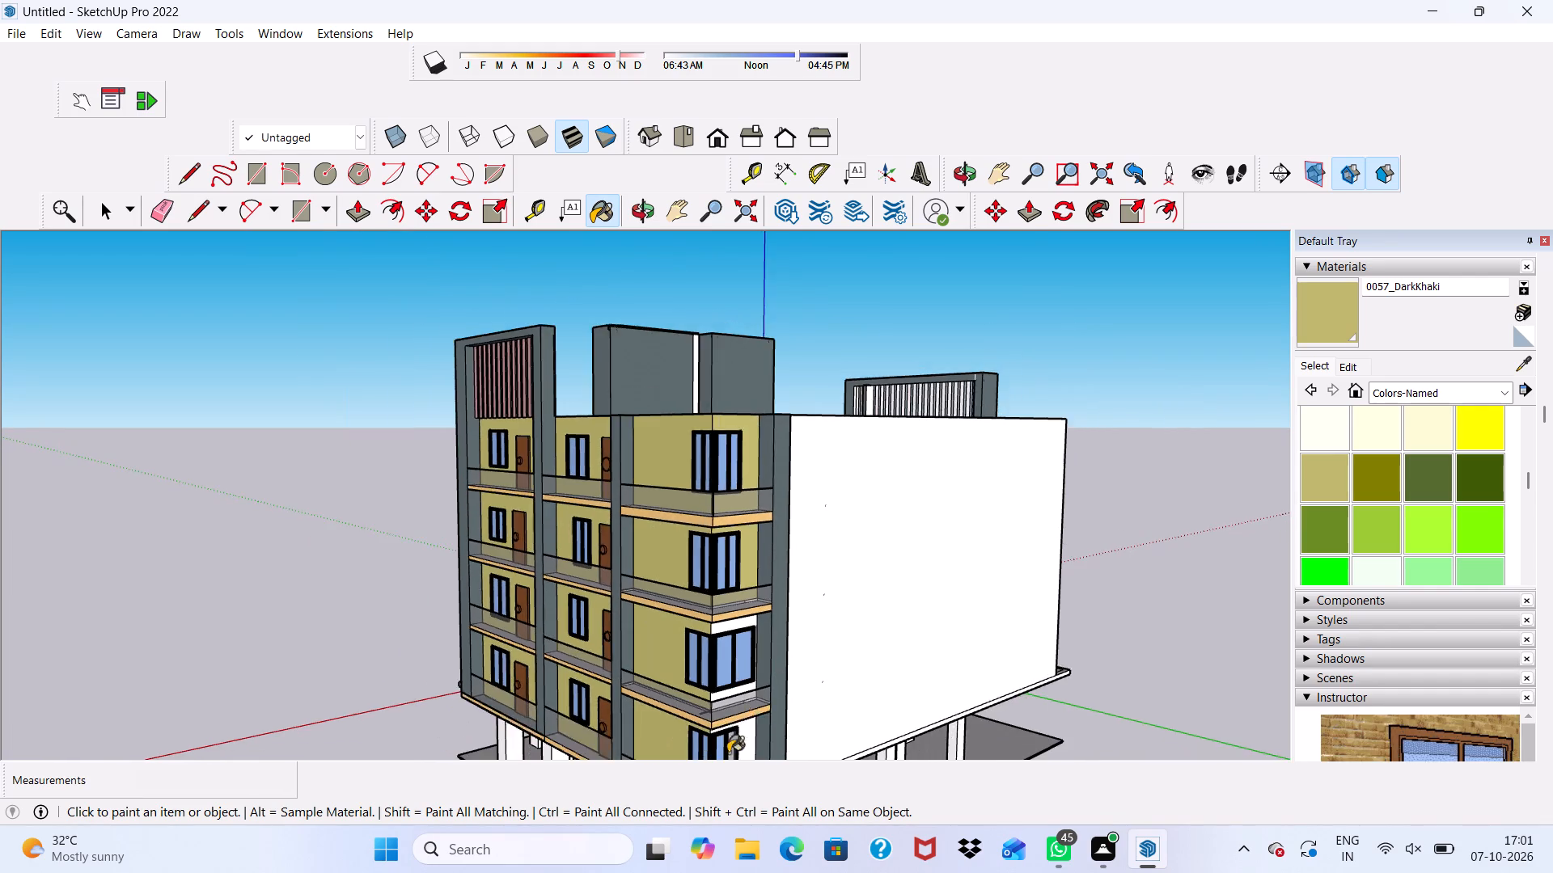
{"action": "scroll", "coordinate": [771, 693], "scroll_direction": "up", "scroll_amount": 11}
{"action": "left_click", "coordinate": [693, 564]}
{"action": "scroll", "coordinate": [693, 564], "scroll_direction": "down", "scroll_amount": 9}
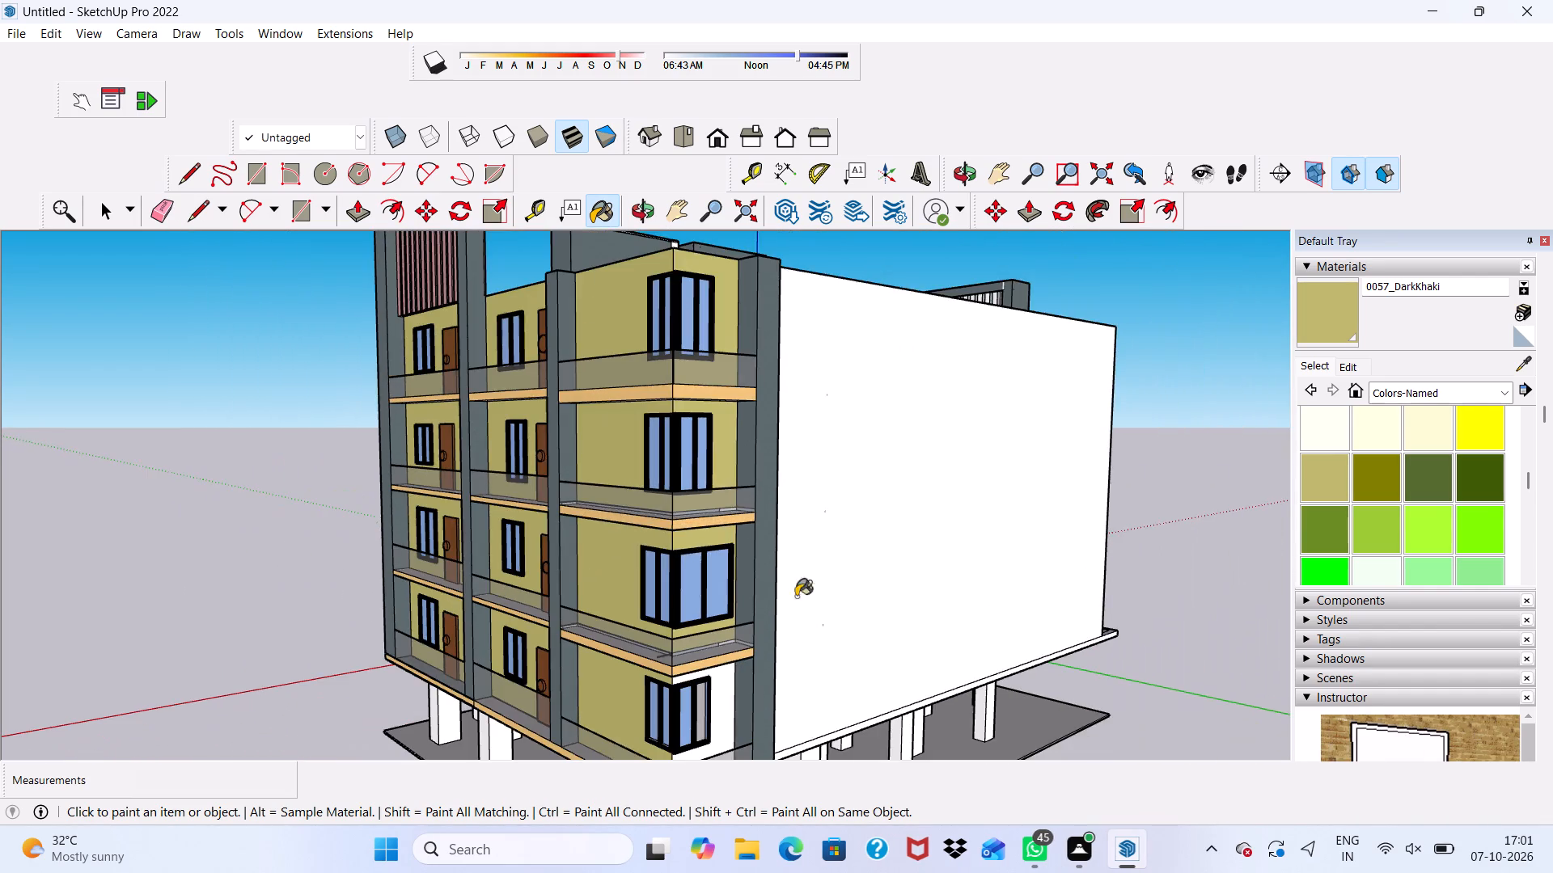
{"action": "scroll", "coordinate": [730, 729], "scroll_direction": "up", "scroll_amount": 3}
{"action": "left_click", "coordinate": [721, 717]}
{"action": "scroll", "coordinate": [721, 717], "scroll_direction": "down", "scroll_amount": 9}
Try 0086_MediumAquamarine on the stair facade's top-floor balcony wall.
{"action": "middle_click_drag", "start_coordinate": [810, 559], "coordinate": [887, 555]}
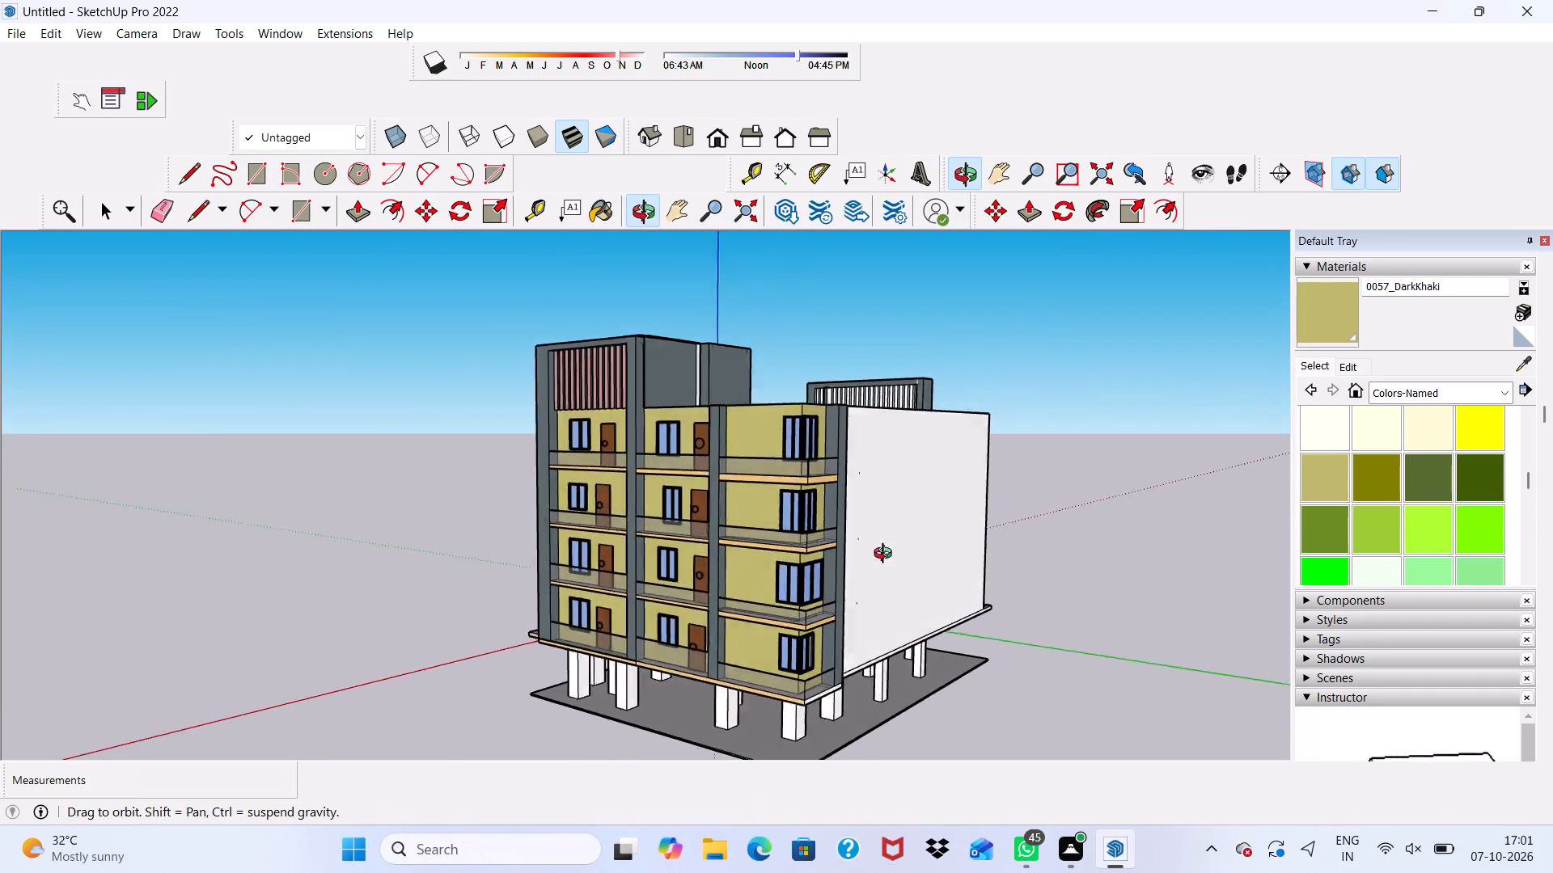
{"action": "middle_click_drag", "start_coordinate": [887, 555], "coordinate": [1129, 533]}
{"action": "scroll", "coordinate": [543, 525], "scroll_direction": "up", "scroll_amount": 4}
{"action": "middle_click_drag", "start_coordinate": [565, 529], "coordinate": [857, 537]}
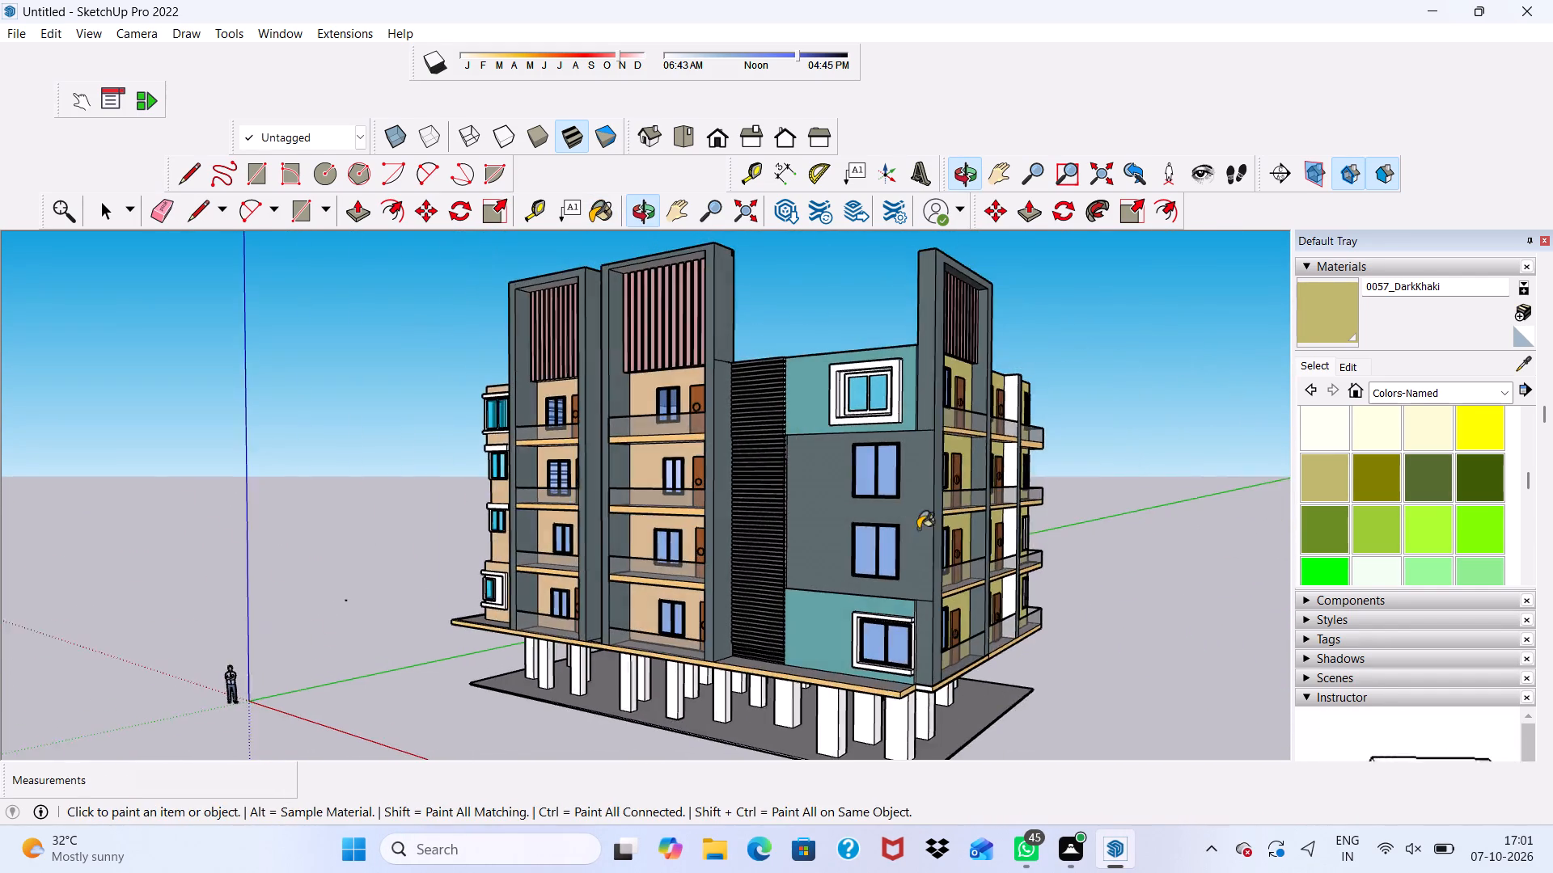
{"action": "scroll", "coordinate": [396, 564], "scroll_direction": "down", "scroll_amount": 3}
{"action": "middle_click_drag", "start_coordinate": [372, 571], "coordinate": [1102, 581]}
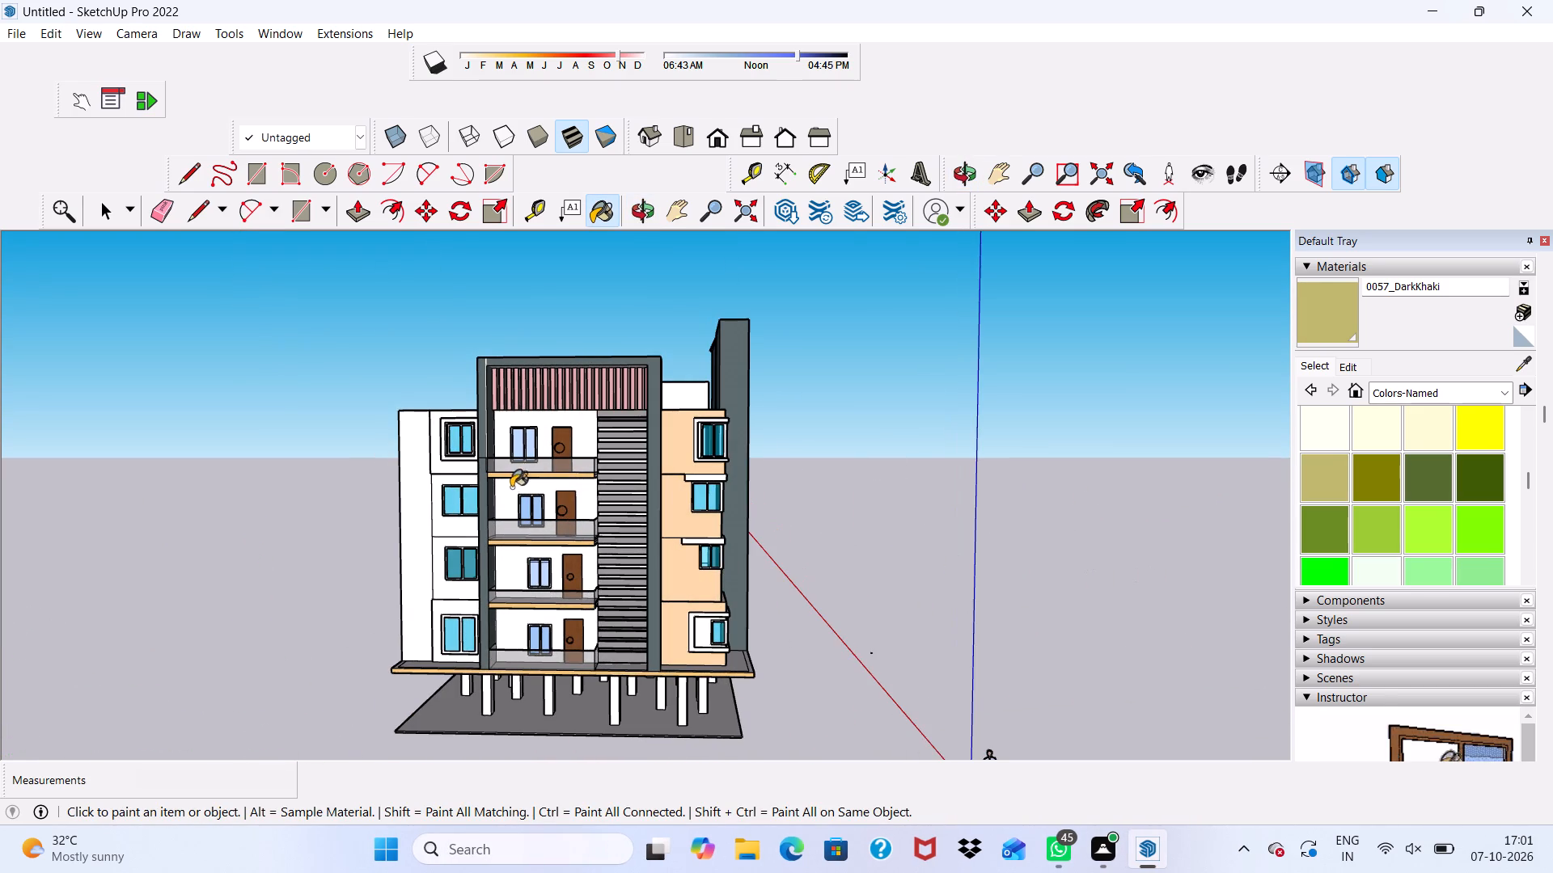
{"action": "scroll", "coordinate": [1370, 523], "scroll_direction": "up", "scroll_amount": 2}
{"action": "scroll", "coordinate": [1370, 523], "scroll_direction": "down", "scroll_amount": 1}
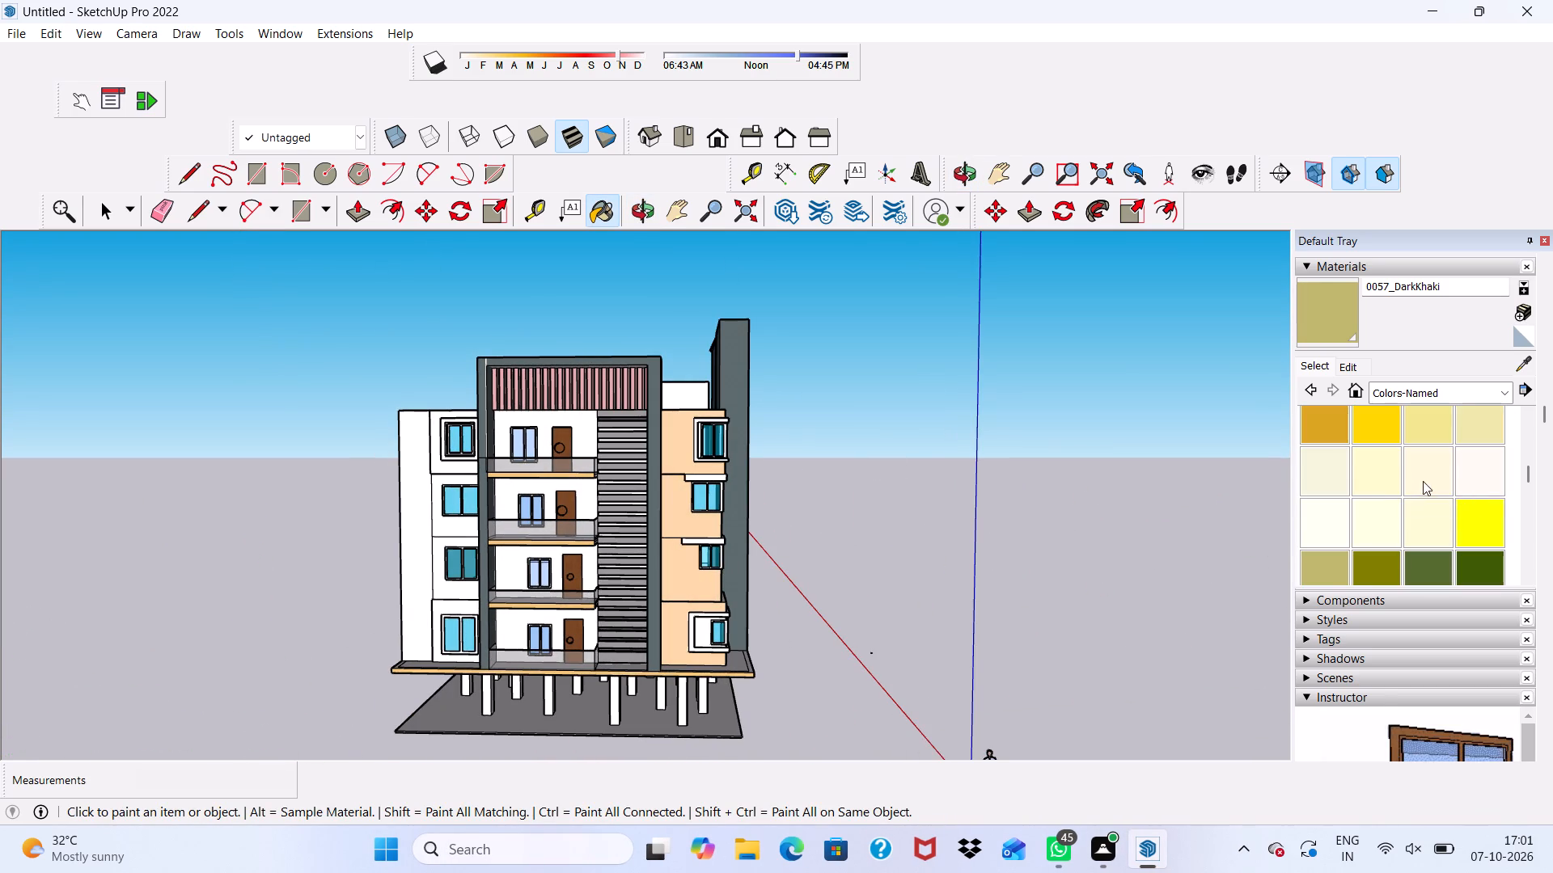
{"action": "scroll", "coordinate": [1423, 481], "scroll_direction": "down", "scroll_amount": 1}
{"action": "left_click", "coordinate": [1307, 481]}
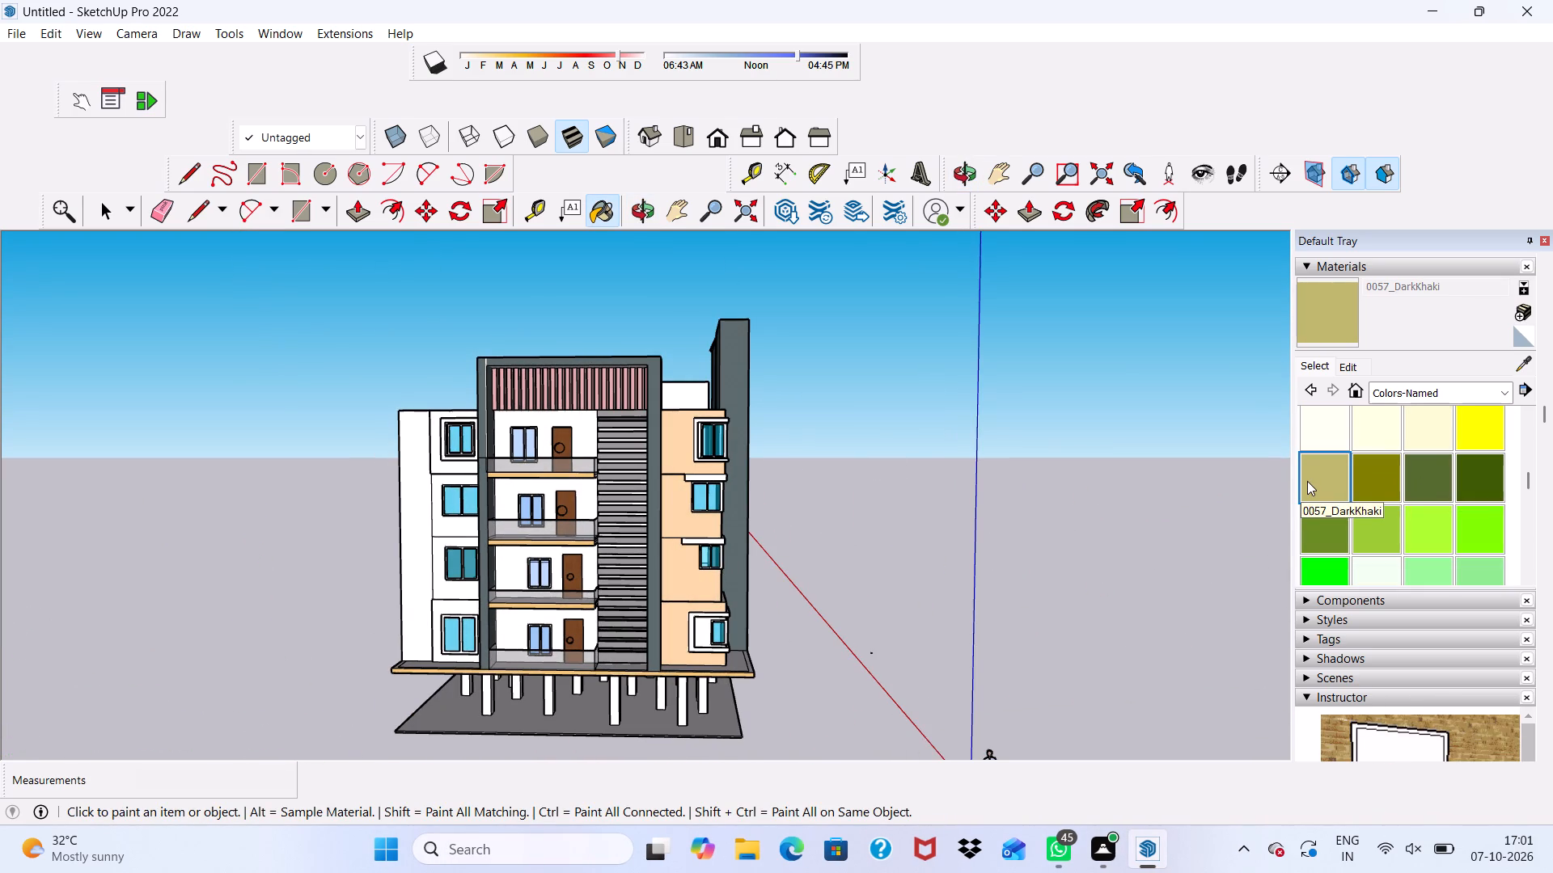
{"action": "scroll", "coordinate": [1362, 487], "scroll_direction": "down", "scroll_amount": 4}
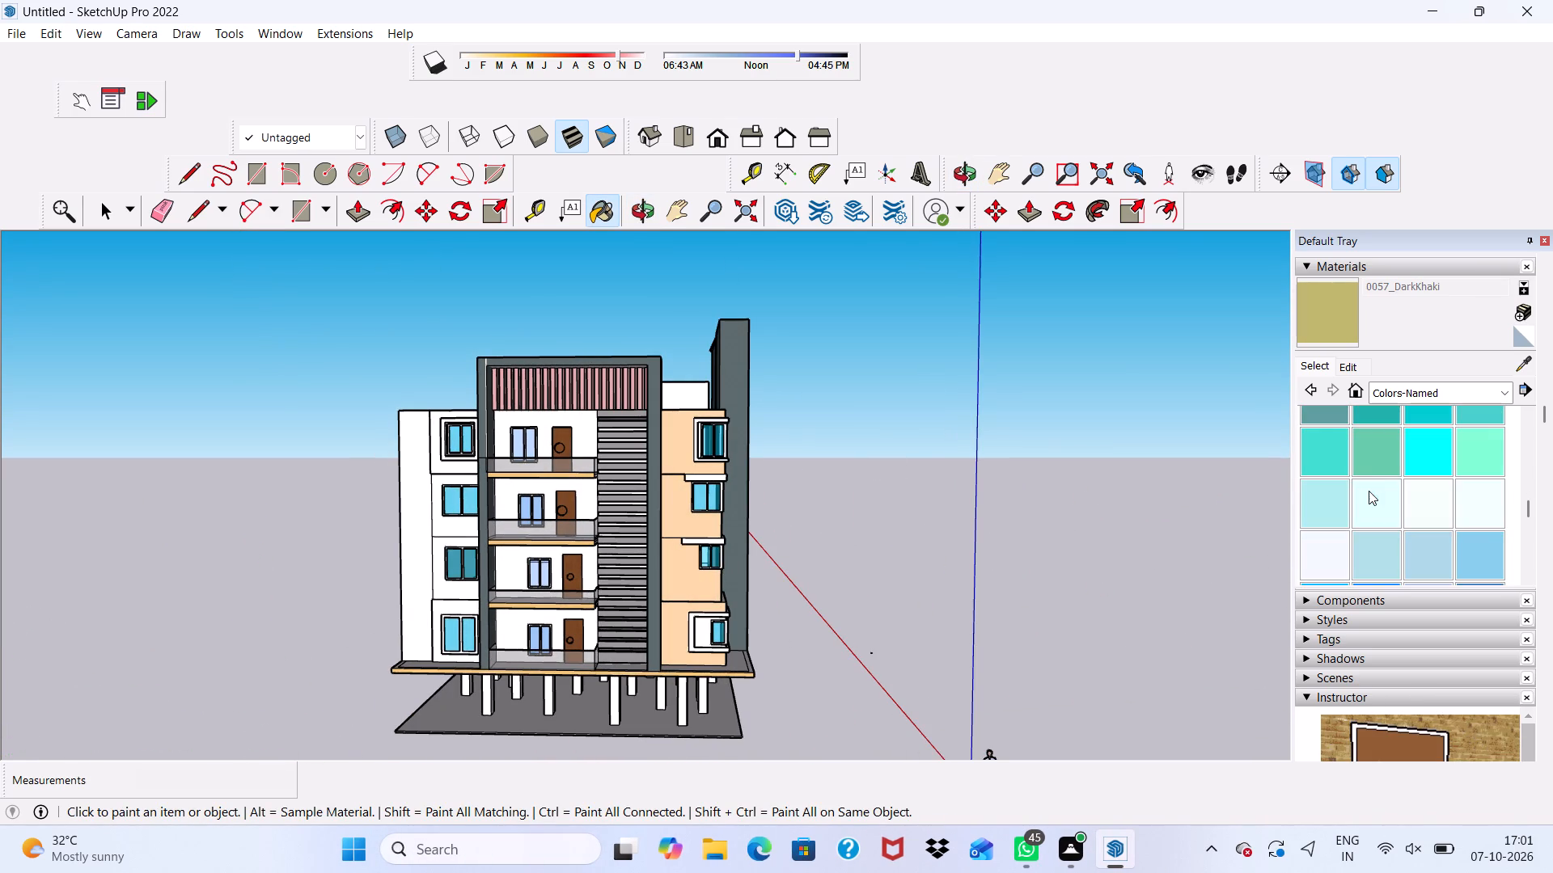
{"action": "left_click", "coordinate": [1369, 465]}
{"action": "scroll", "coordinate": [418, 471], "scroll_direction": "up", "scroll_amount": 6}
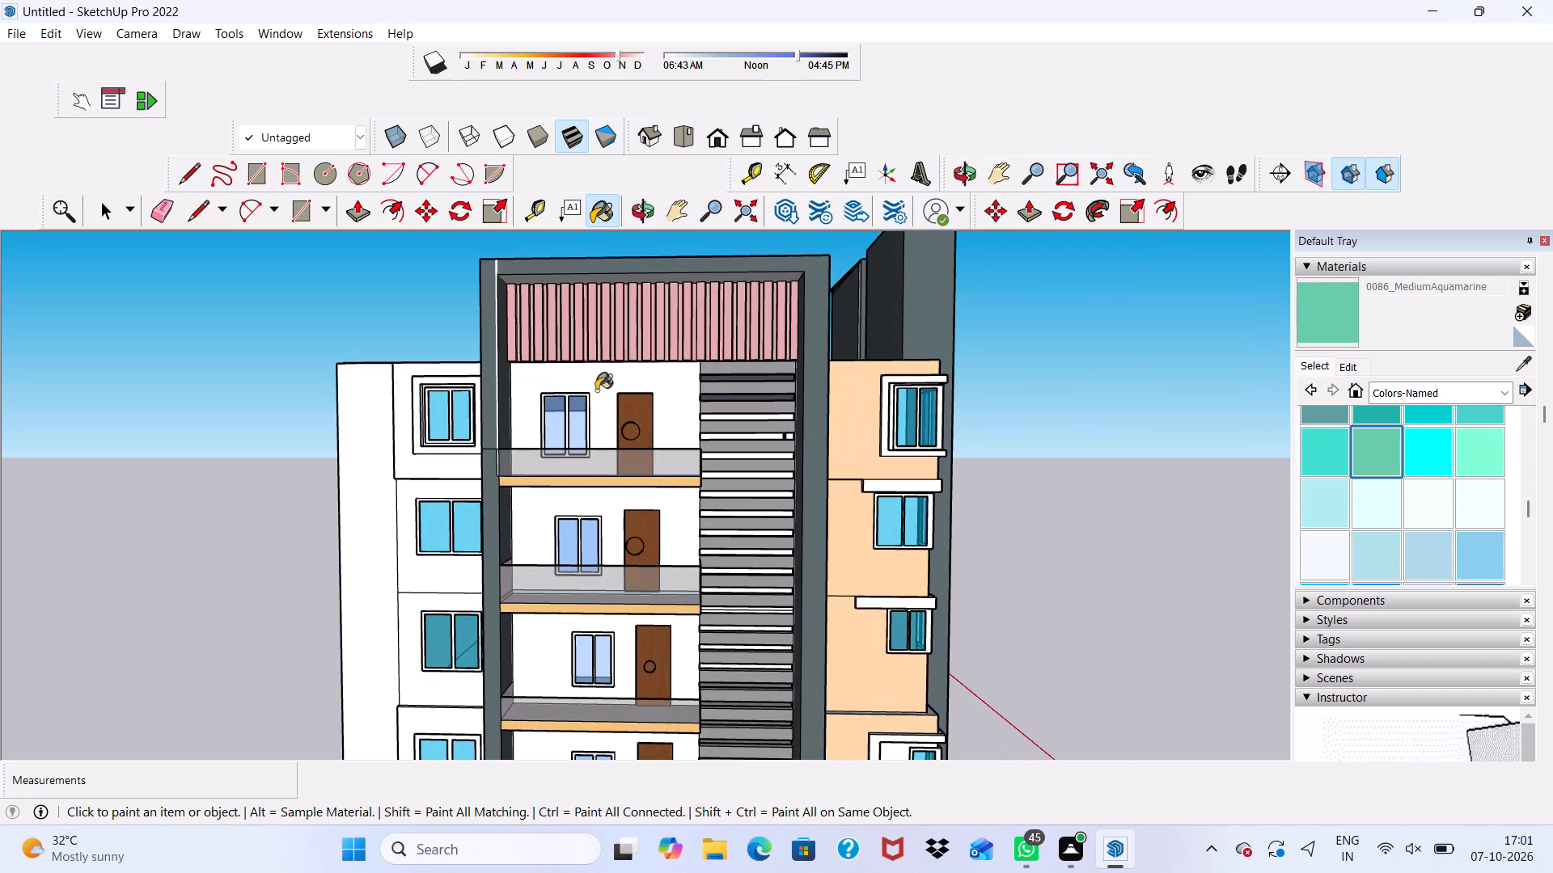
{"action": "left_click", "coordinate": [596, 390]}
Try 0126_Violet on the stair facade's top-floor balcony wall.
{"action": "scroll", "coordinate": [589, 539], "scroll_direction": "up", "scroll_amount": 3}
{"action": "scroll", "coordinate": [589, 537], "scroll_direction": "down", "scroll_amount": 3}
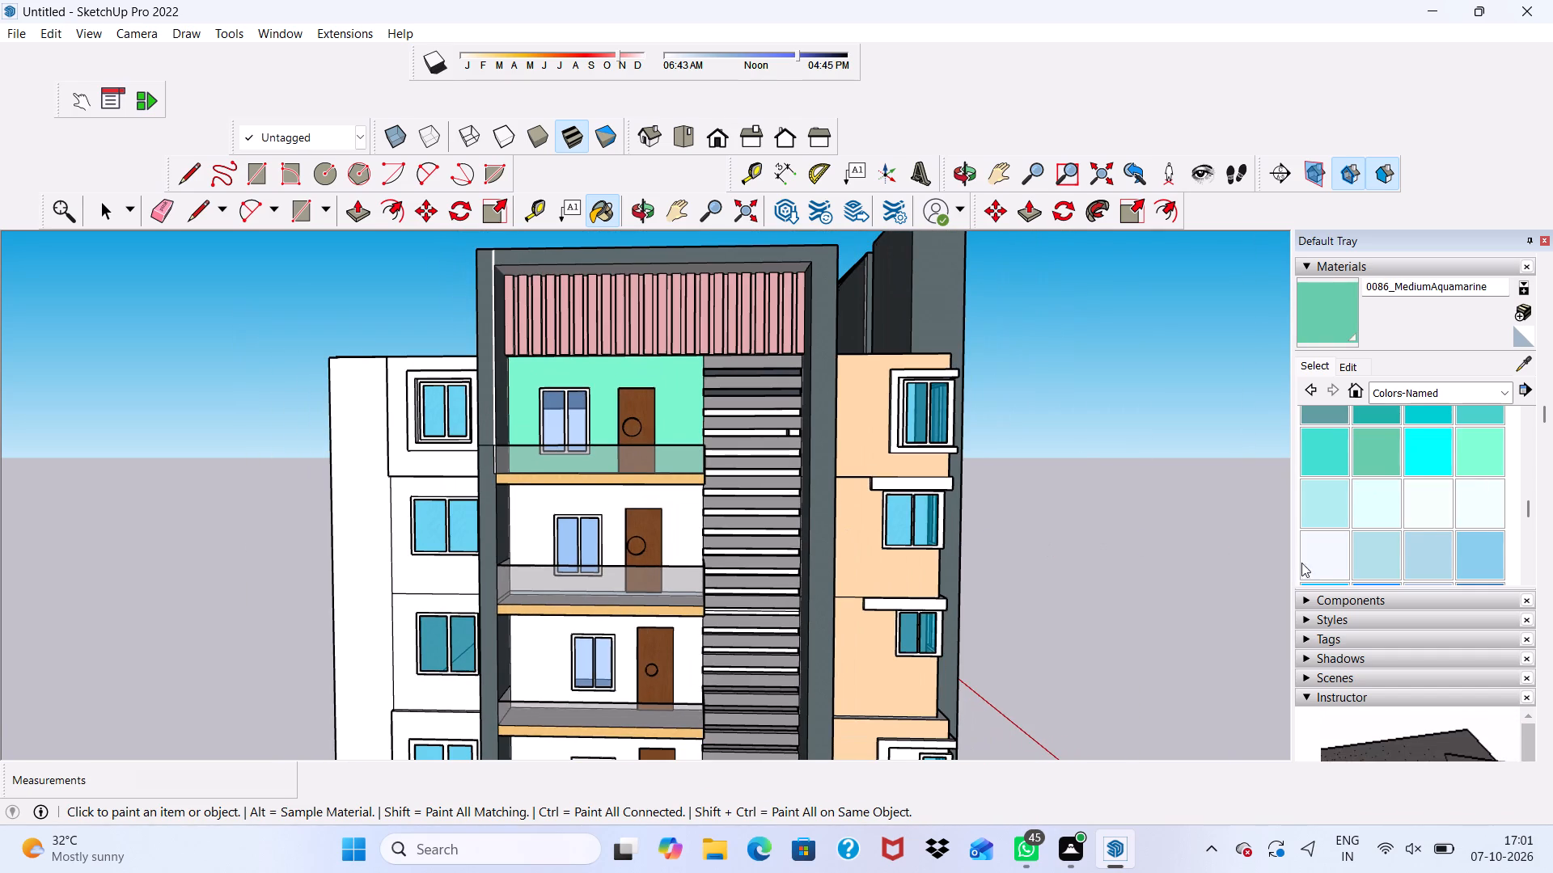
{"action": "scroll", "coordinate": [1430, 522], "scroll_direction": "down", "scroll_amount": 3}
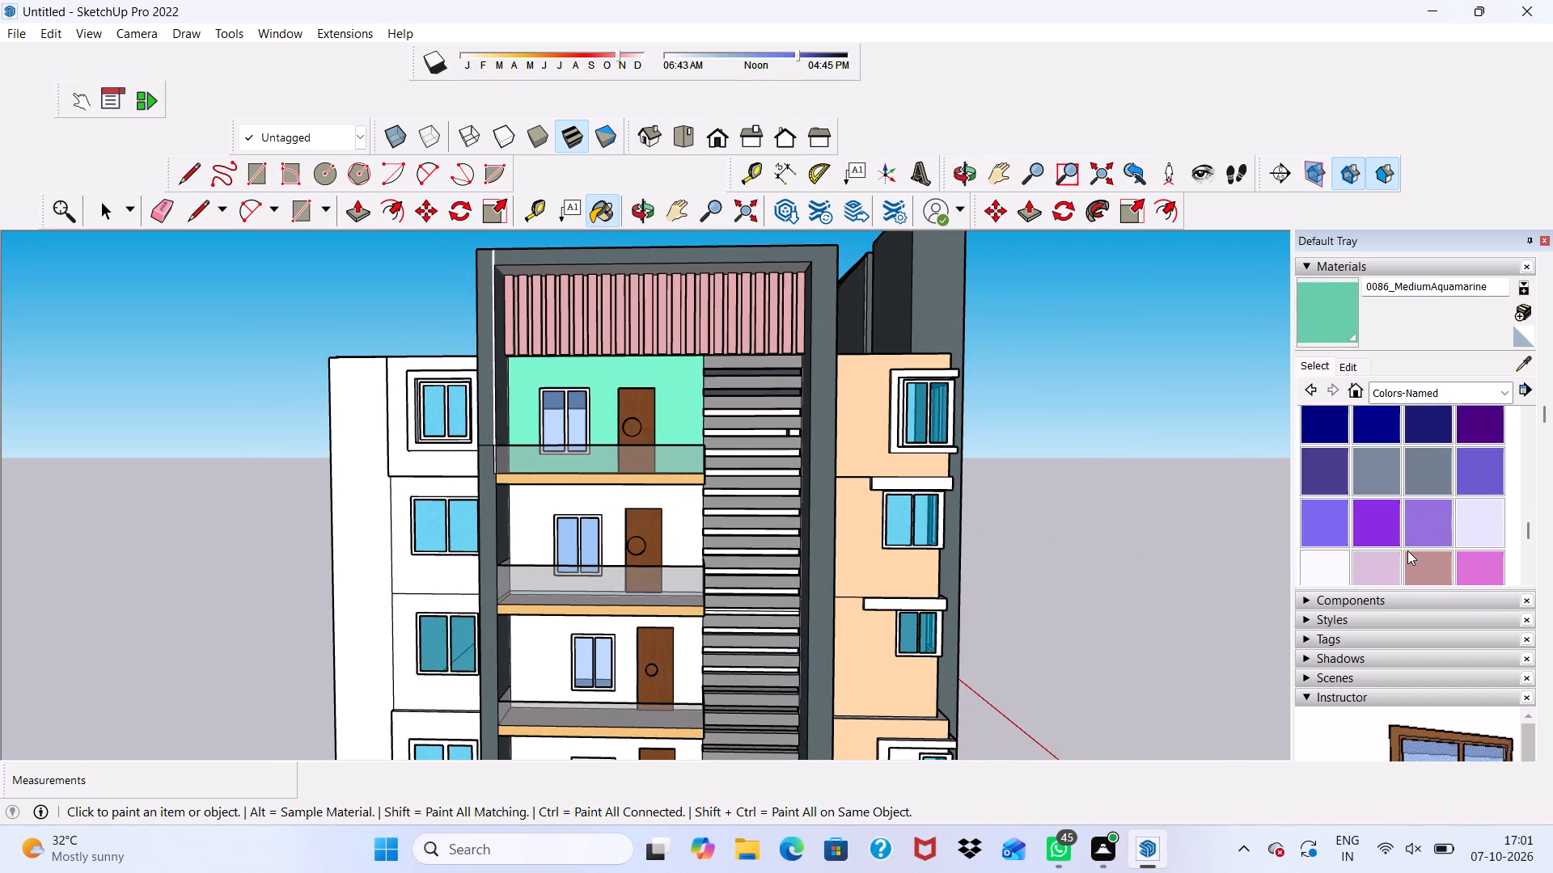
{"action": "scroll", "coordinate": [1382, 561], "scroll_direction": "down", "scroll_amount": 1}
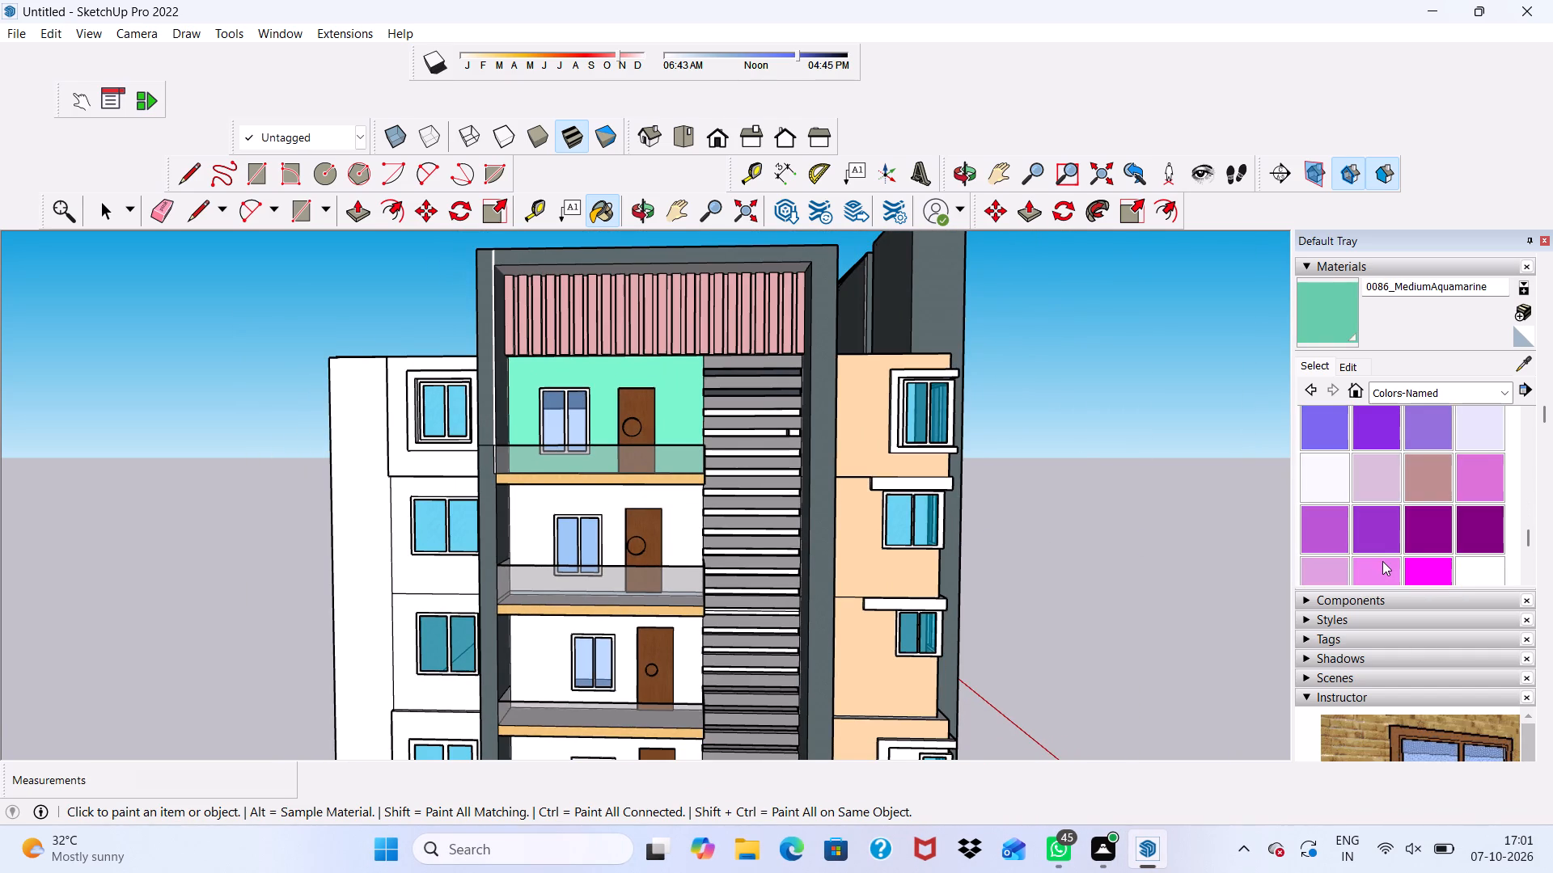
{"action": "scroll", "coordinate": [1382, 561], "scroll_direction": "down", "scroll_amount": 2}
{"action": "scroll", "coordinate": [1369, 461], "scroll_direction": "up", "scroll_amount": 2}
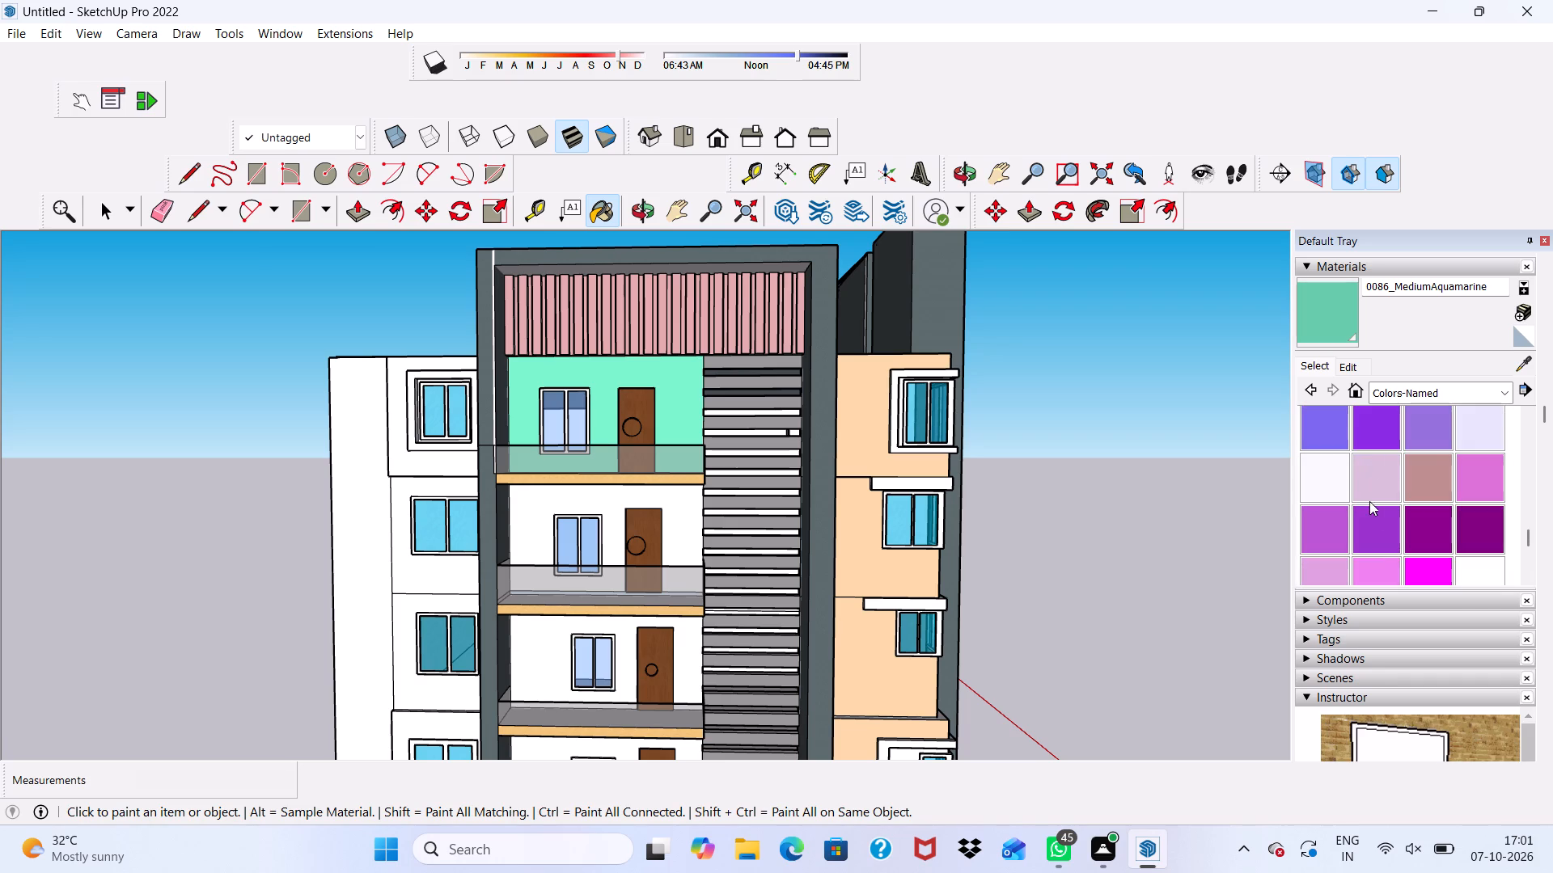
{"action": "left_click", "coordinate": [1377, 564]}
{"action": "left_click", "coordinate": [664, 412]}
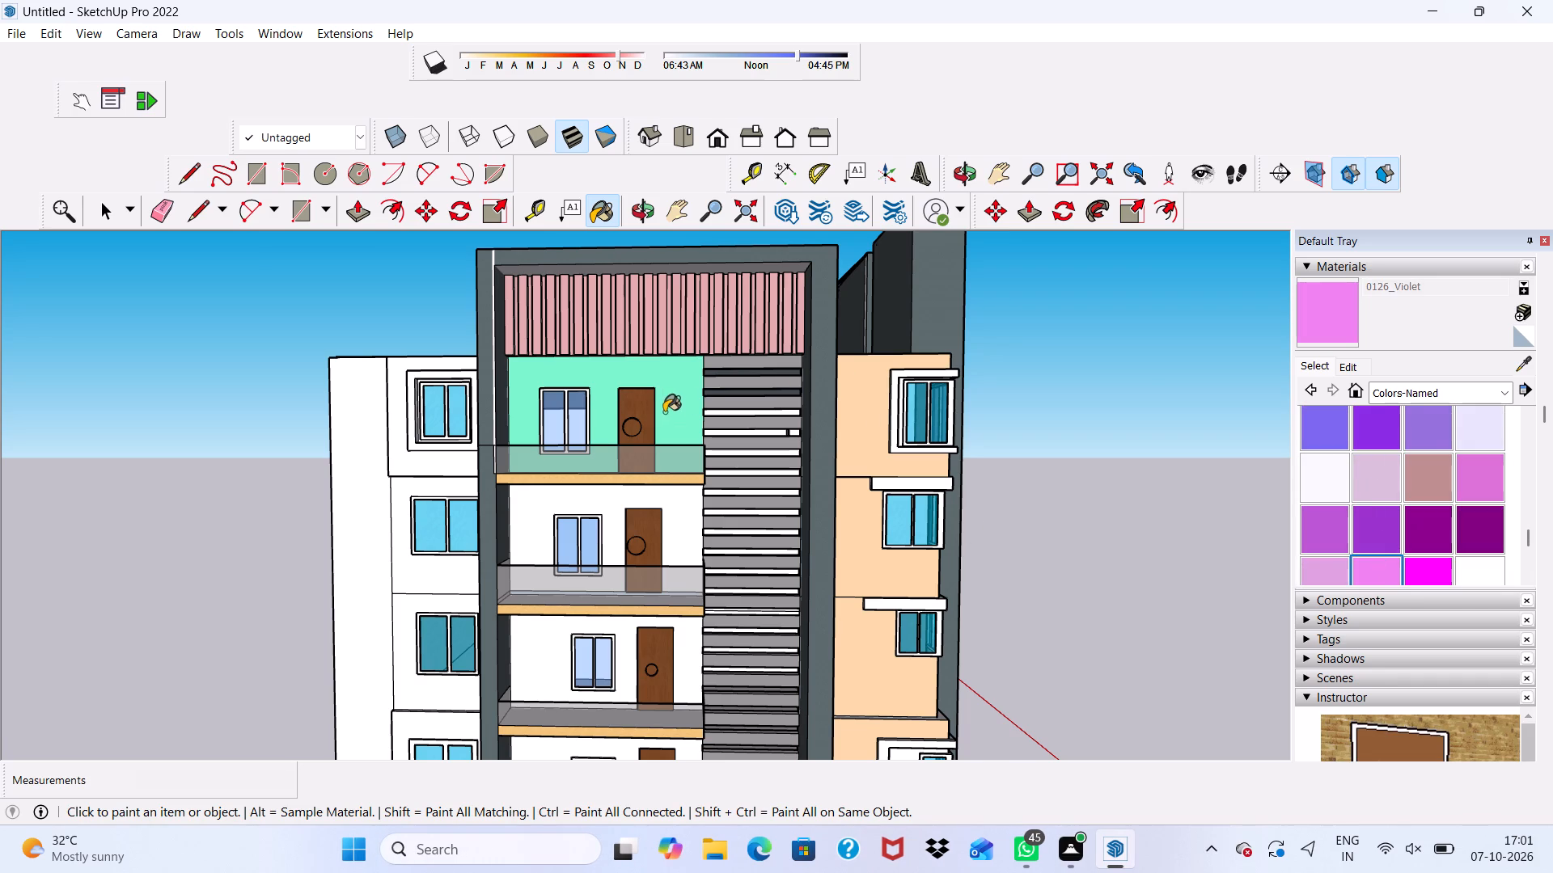
Paint the stair facade's top-floor balcony wall with 0072_DarkSeaGreen from the Colors-Named collection.
{"action": "scroll", "coordinate": [622, 571], "scroll_direction": "up", "scroll_amount": 1}
{"action": "scroll", "coordinate": [1439, 491], "scroll_direction": "up", "scroll_amount": 6}
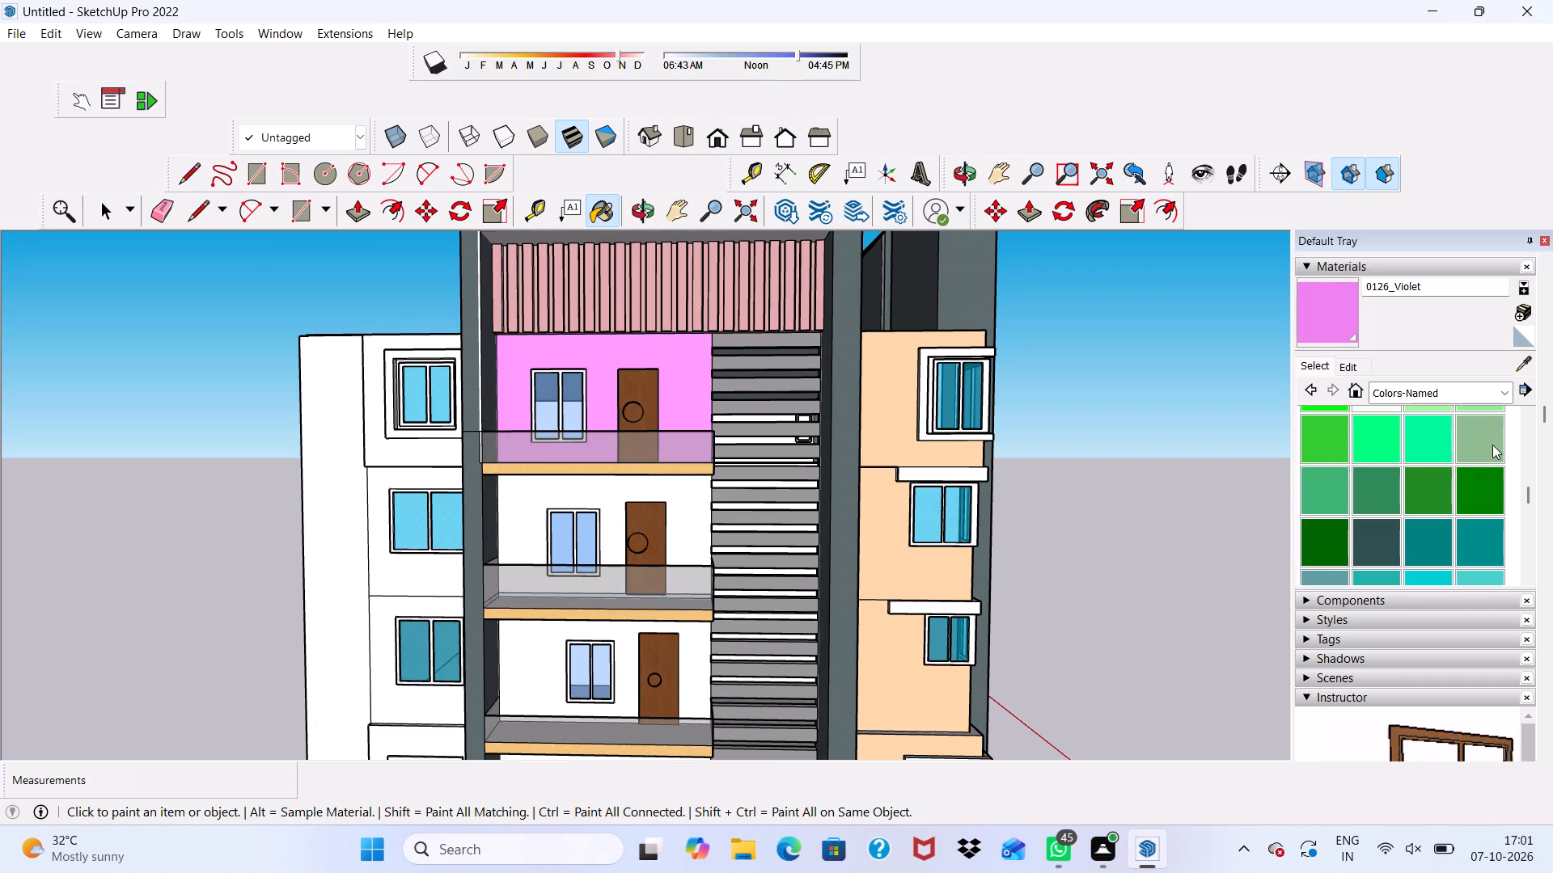
{"action": "left_click", "coordinate": [1492, 445]}
{"action": "scroll", "coordinate": [899, 399], "scroll_direction": "up", "scroll_amount": 2}
{"action": "scroll", "coordinate": [557, 336], "scroll_direction": "up", "scroll_amount": 2}
{"action": "left_click", "coordinate": [557, 336]}
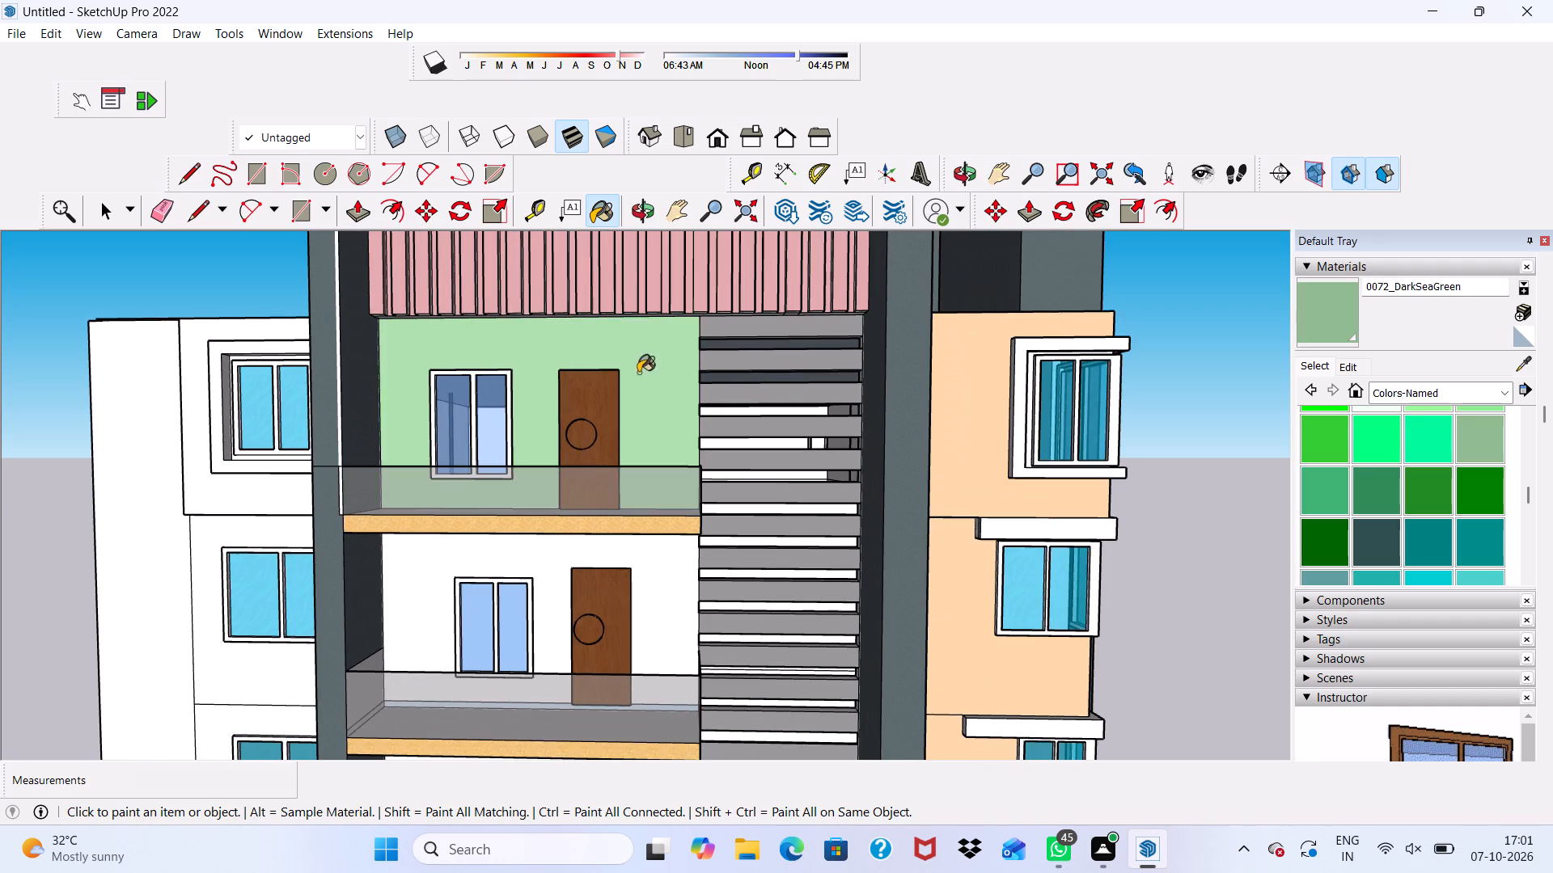
Paint the stair facade's balcony walls on the three lower floors with 0072_DarkSeaGreen.
{"action": "scroll", "coordinate": [721, 409], "scroll_direction": "down", "scroll_amount": 4}
{"action": "scroll", "coordinate": [691, 550], "scroll_direction": "up", "scroll_amount": 3}
{"action": "left_click", "coordinate": [694, 521]}
{"action": "scroll", "coordinate": [650, 600], "scroll_direction": "up", "scroll_amount": 1}
{"action": "left_click", "coordinate": [620, 619]}
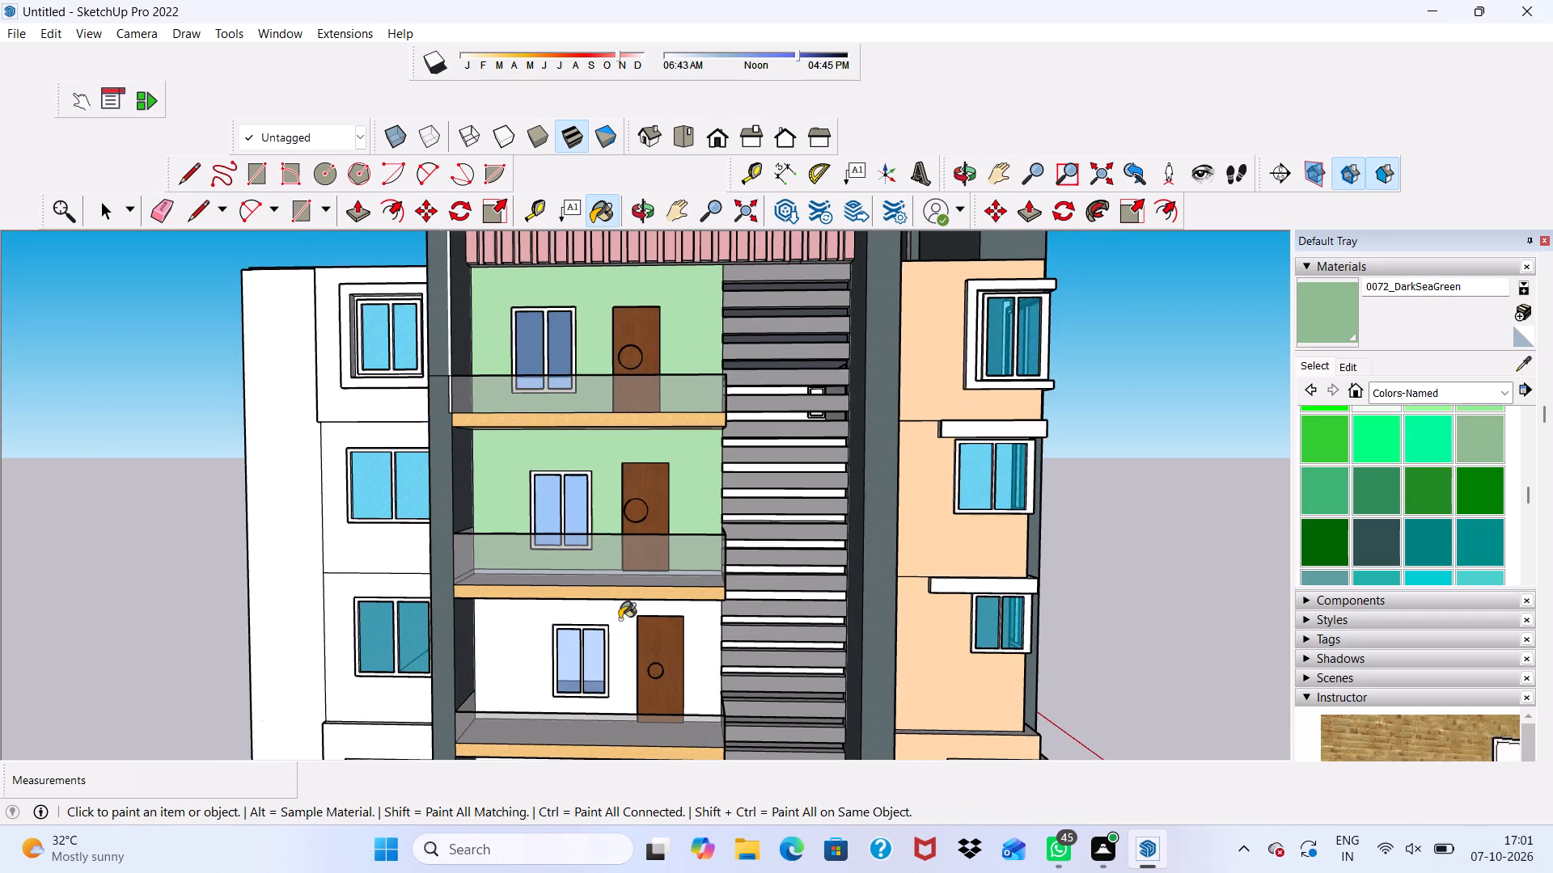
{"action": "scroll", "coordinate": [620, 619], "scroll_direction": "down", "scroll_amount": 8}
{"action": "scroll", "coordinate": [650, 675], "scroll_direction": "up", "scroll_amount": 5}
{"action": "left_click", "coordinate": [624, 629]}
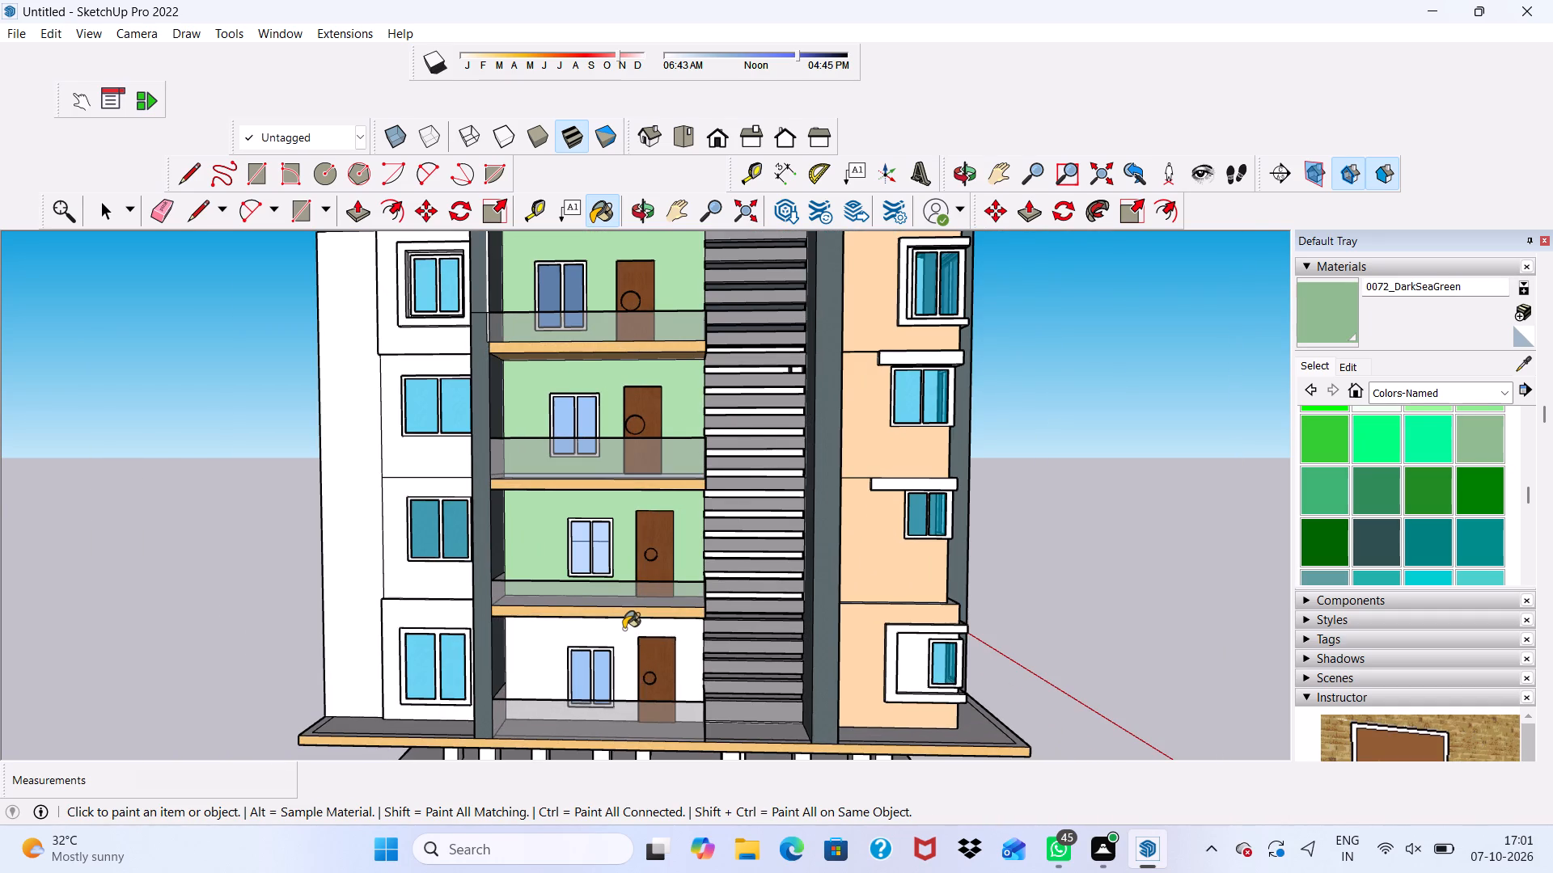
Paint the white end wall and the four floors of window walls beside the stair facade's balconies with 0072_DarkSeaGreen.
{"action": "scroll", "coordinate": [438, 657], "scroll_direction": "up", "scroll_amount": 1}
{"action": "left_click", "coordinate": [303, 619]}
{"action": "left_click", "coordinate": [349, 609]}
{"action": "scroll", "coordinate": [362, 582], "scroll_direction": "up", "scroll_amount": 4}
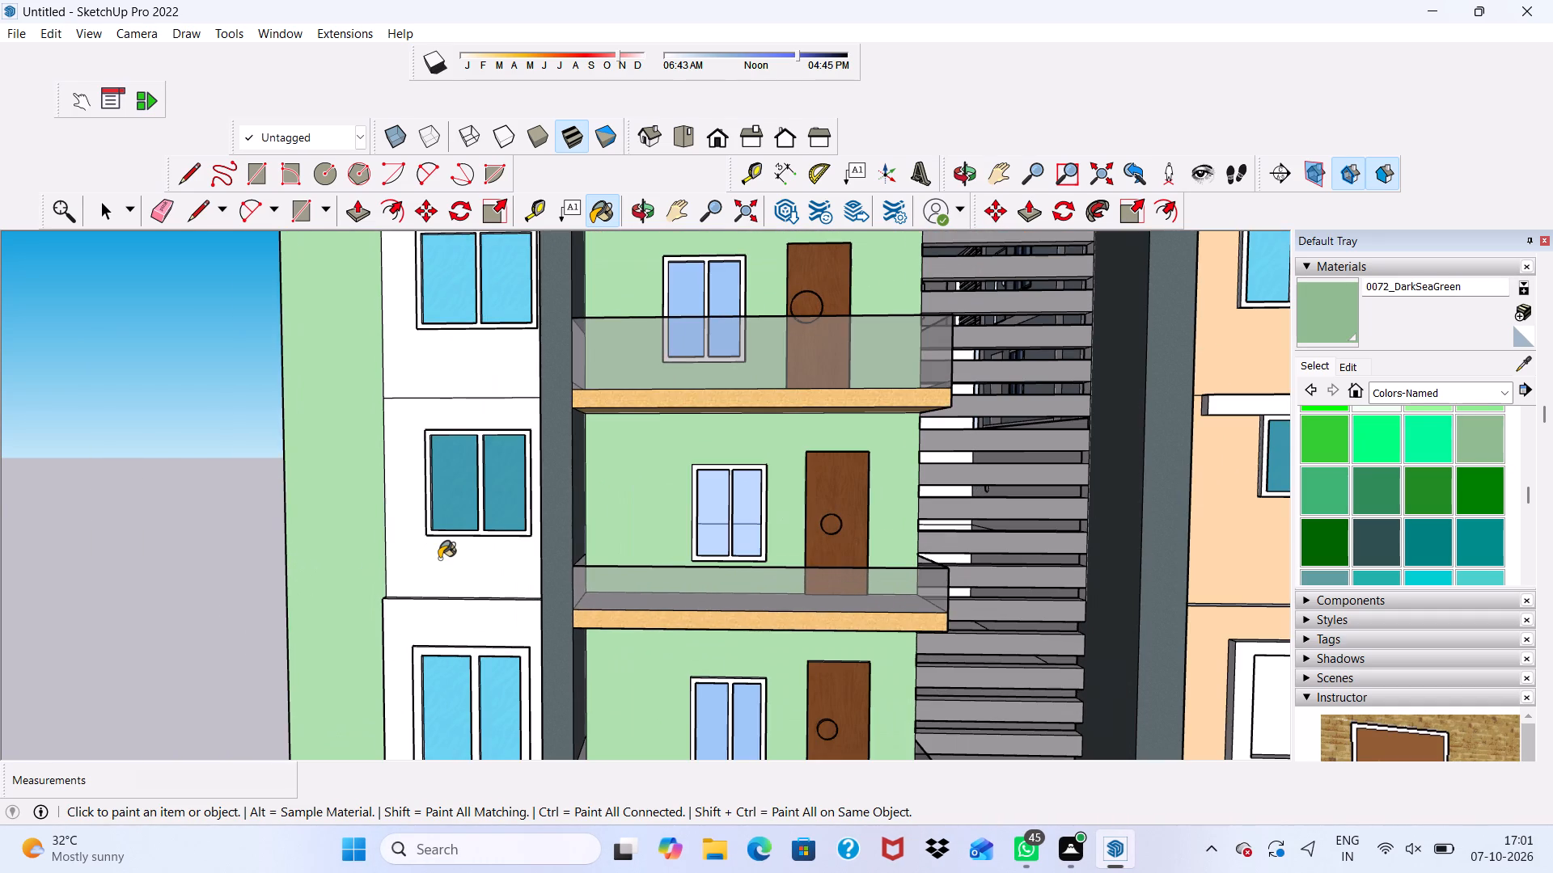
{"action": "left_click", "coordinate": [439, 559]}
{"action": "left_click", "coordinate": [419, 610]}
{"action": "scroll", "coordinate": [415, 565], "scroll_direction": "down", "scroll_amount": 4}
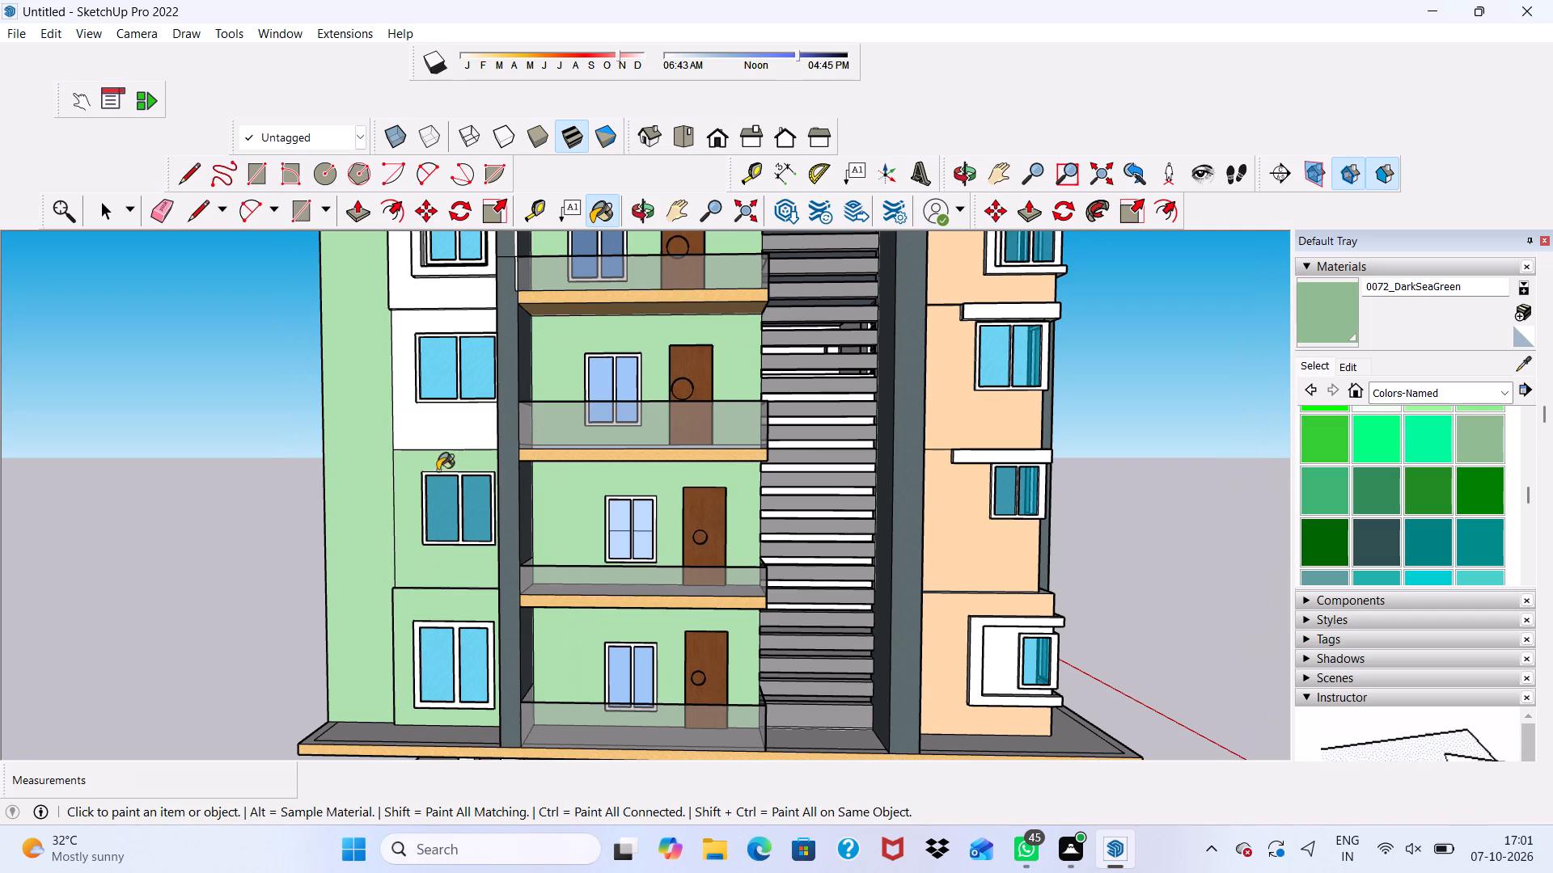
{"action": "left_click", "coordinate": [399, 440]}
{"action": "left_click", "coordinate": [413, 298]}
{"action": "scroll", "coordinate": [435, 338], "scroll_direction": "down", "scroll_amount": 6}
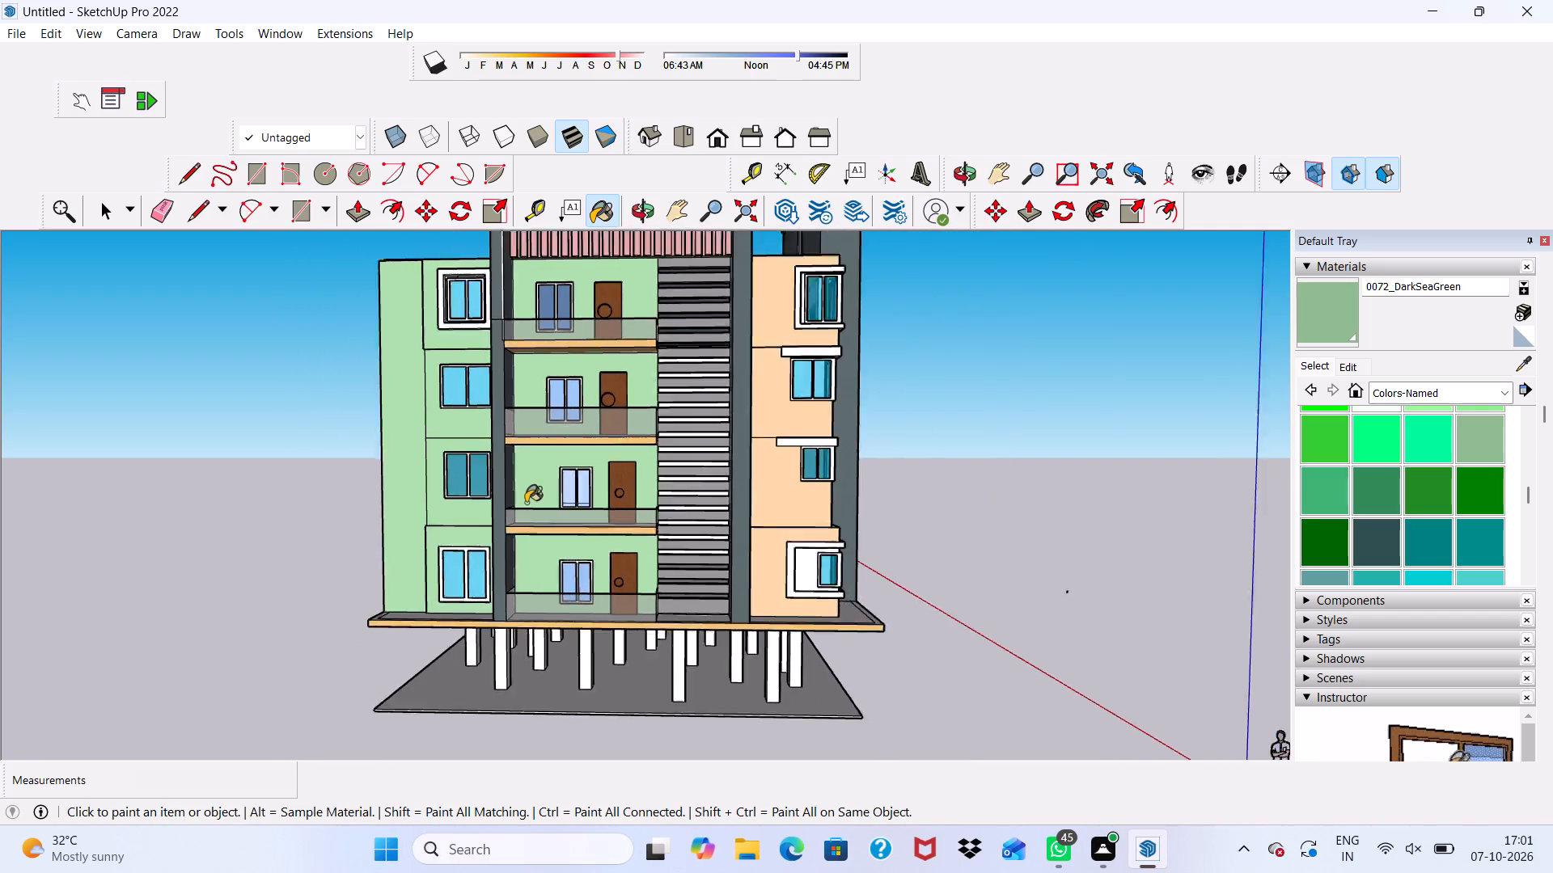
{"action": "scroll", "coordinate": [526, 503], "scroll_direction": "down", "scroll_amount": 1}
{"action": "scroll", "coordinate": [480, 349], "scroll_direction": "up", "scroll_amount": 2}
{"action": "scroll", "coordinate": [446, 295], "scroll_direction": "down", "scroll_amount": 5}
{"action": "middle_click_drag", "start_coordinate": [654, 535], "coordinate": [226, 566]}
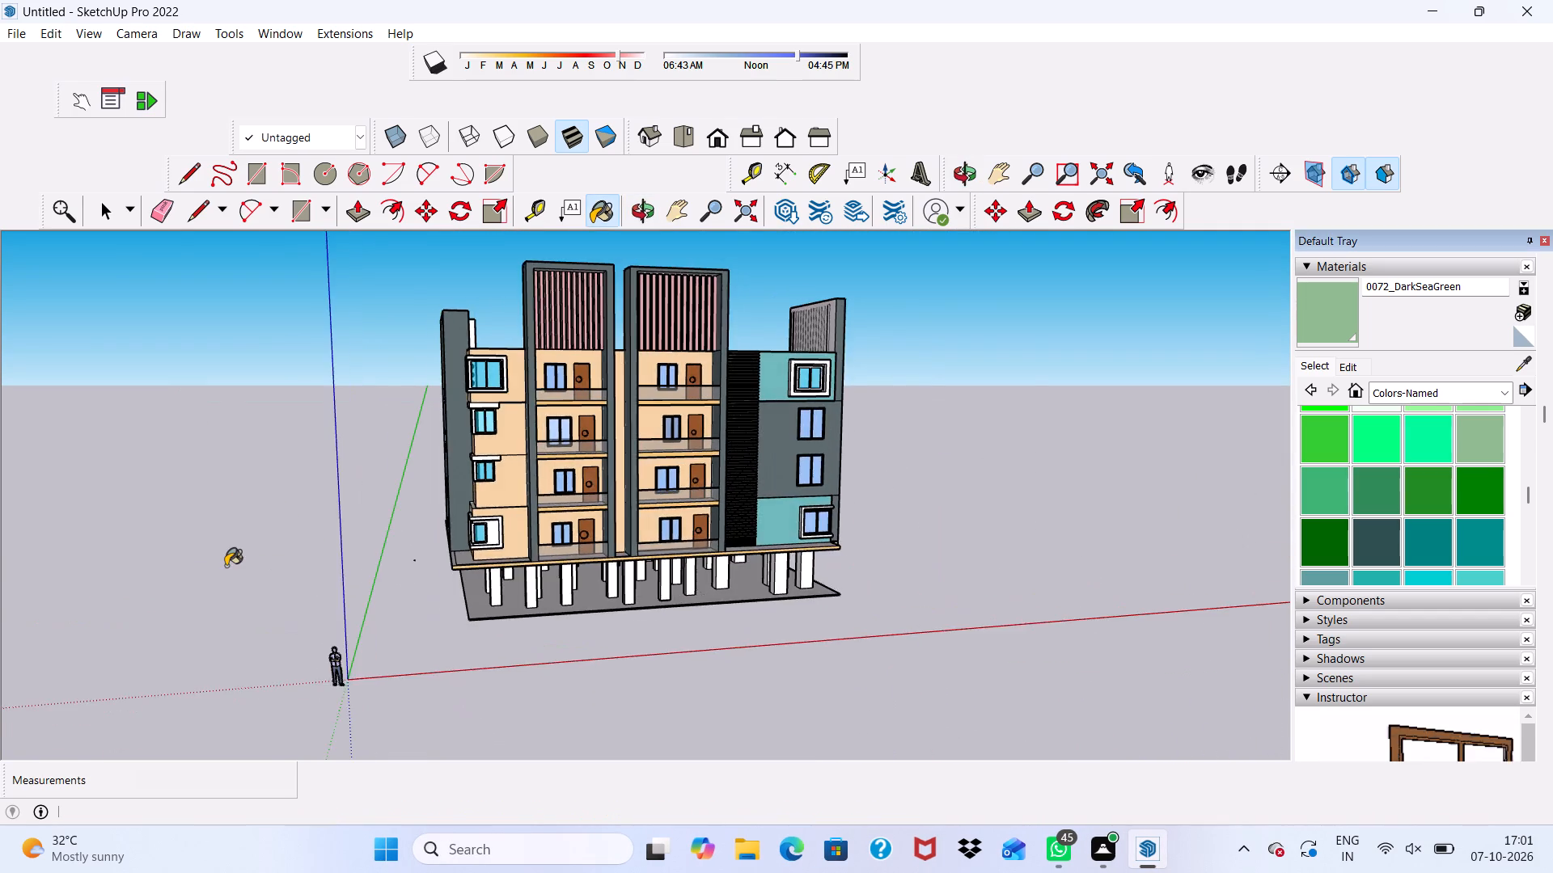
Offset the outline of the building's white roof face inward by 9".
{"action": "scroll", "coordinate": [226, 566], "scroll_direction": "up", "scroll_amount": 6}
{"action": "scroll", "coordinate": [575, 523], "scroll_direction": "down", "scroll_amount": 8}
{"action": "scroll", "coordinate": [577, 585], "scroll_direction": "up", "scroll_amount": 4}
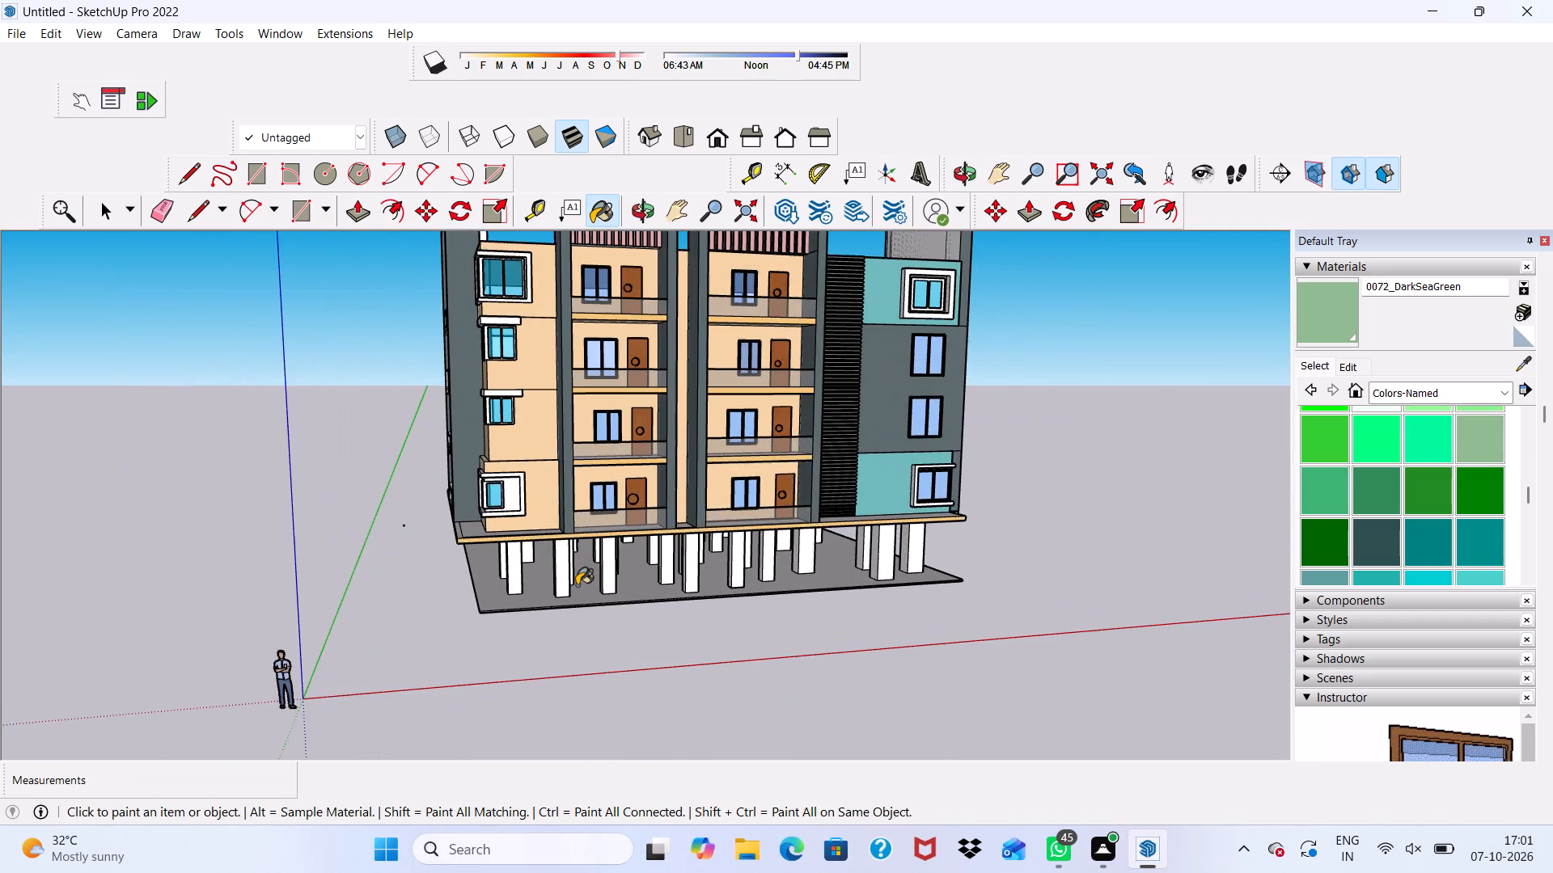
{"action": "scroll", "coordinate": [577, 585], "scroll_direction": "up", "scroll_amount": 6}
{"action": "scroll", "coordinate": [494, 630], "scroll_direction": "down", "scroll_amount": 6}
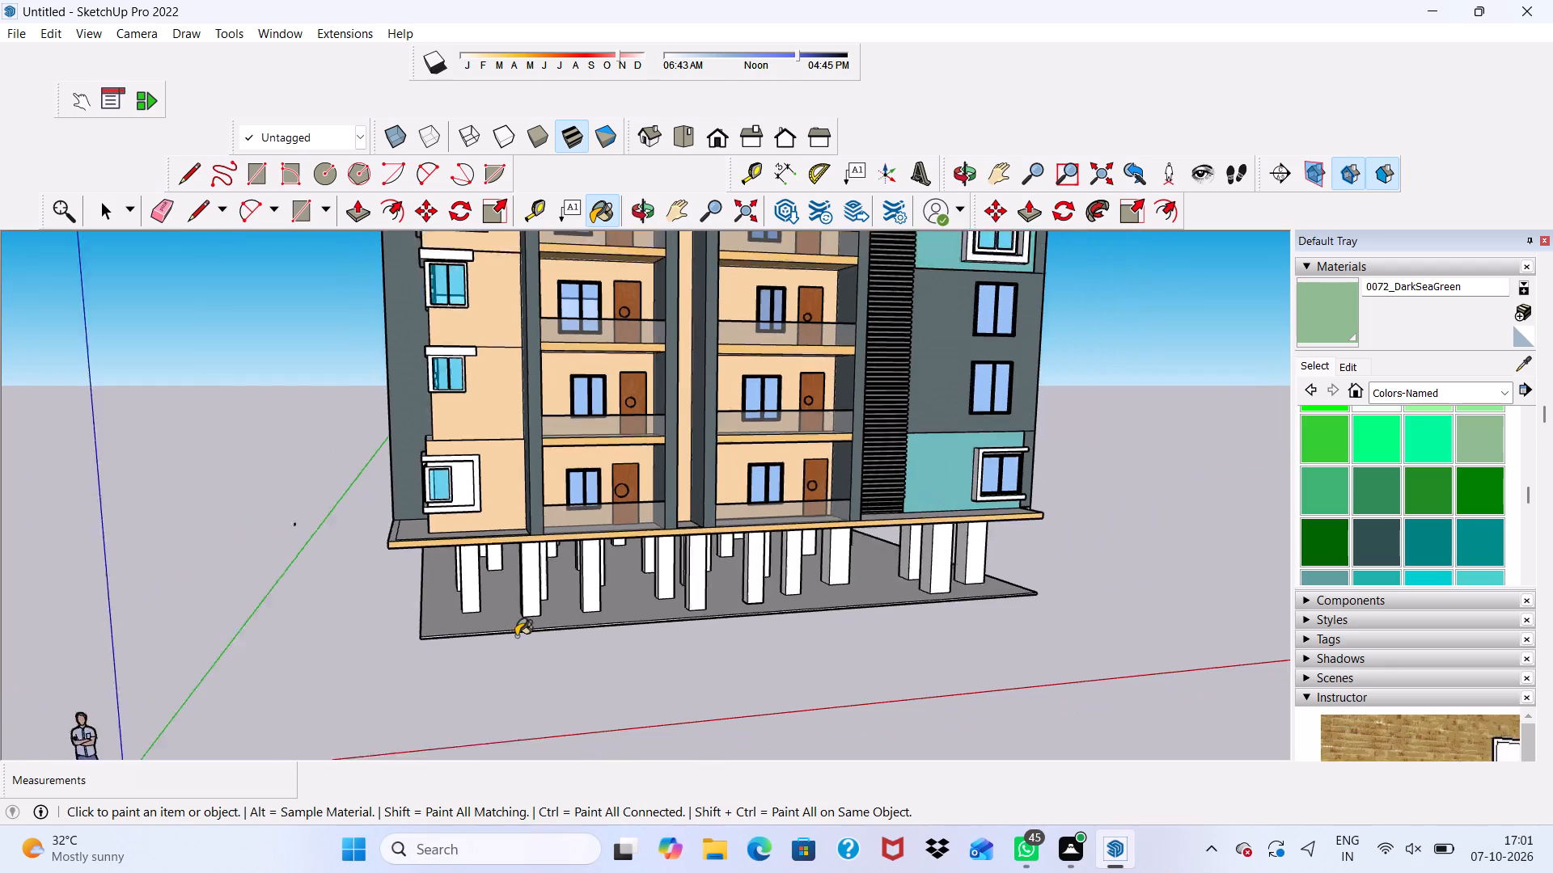
{"action": "scroll", "coordinate": [516, 636], "scroll_direction": "down", "scroll_amount": 1}
{"action": "key", "text": "space"}
{"action": "scroll", "coordinate": [600, 584], "scroll_direction": "down", "scroll_amount": 7}
{"action": "middle_click_drag", "start_coordinate": [573, 453], "coordinate": [206, 769]}
{"action": "scroll", "coordinate": [840, 367], "scroll_direction": "up", "scroll_amount": 16}
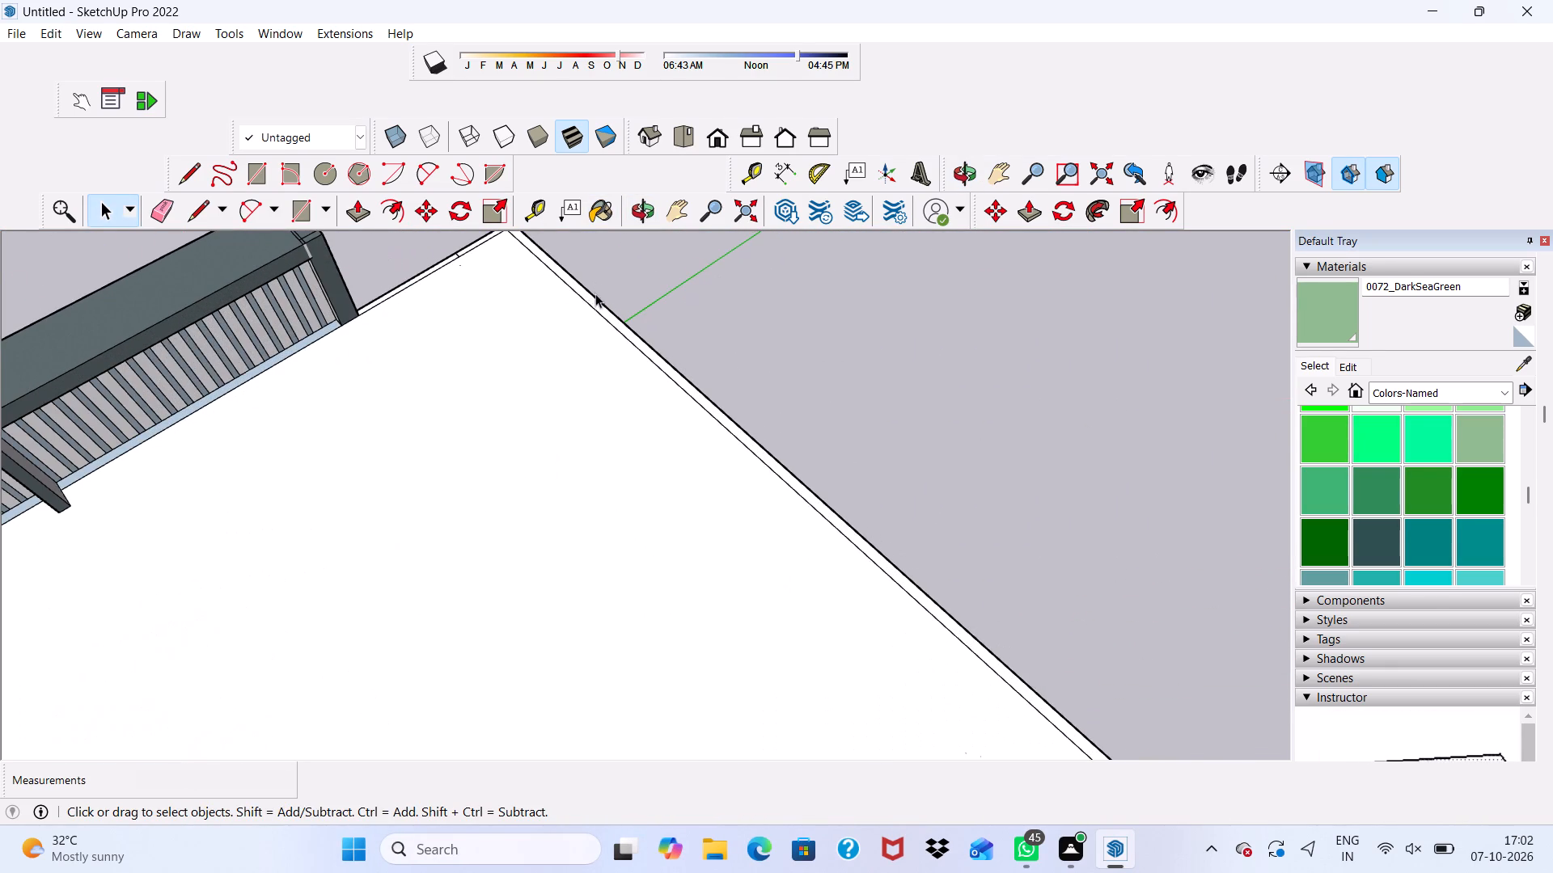
{"action": "left_click", "coordinate": [400, 208]}
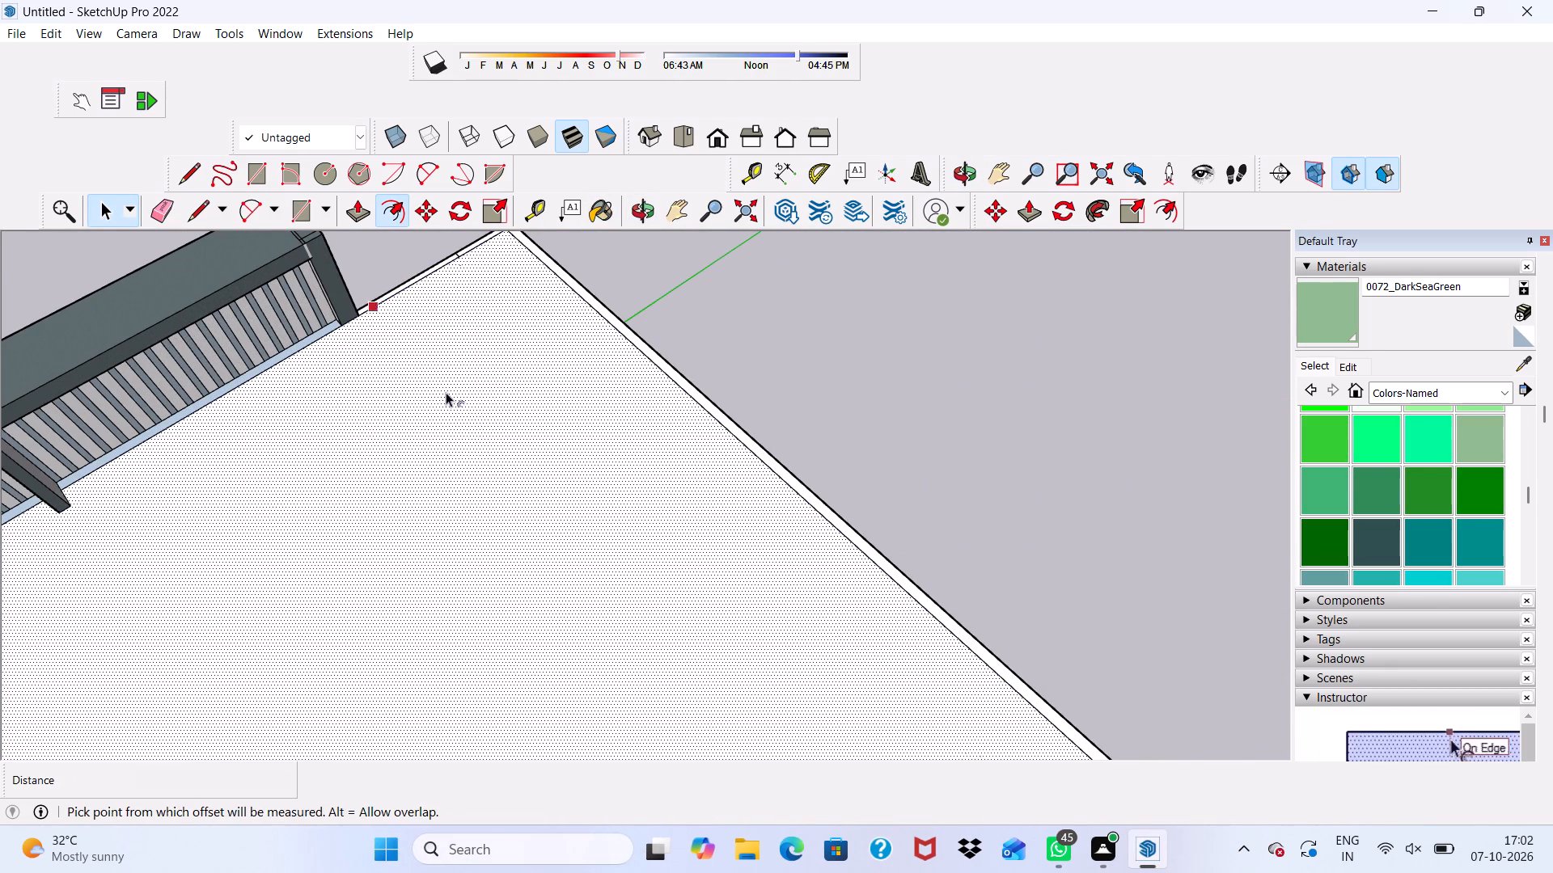
{"action": "left_click", "coordinate": [454, 403]}
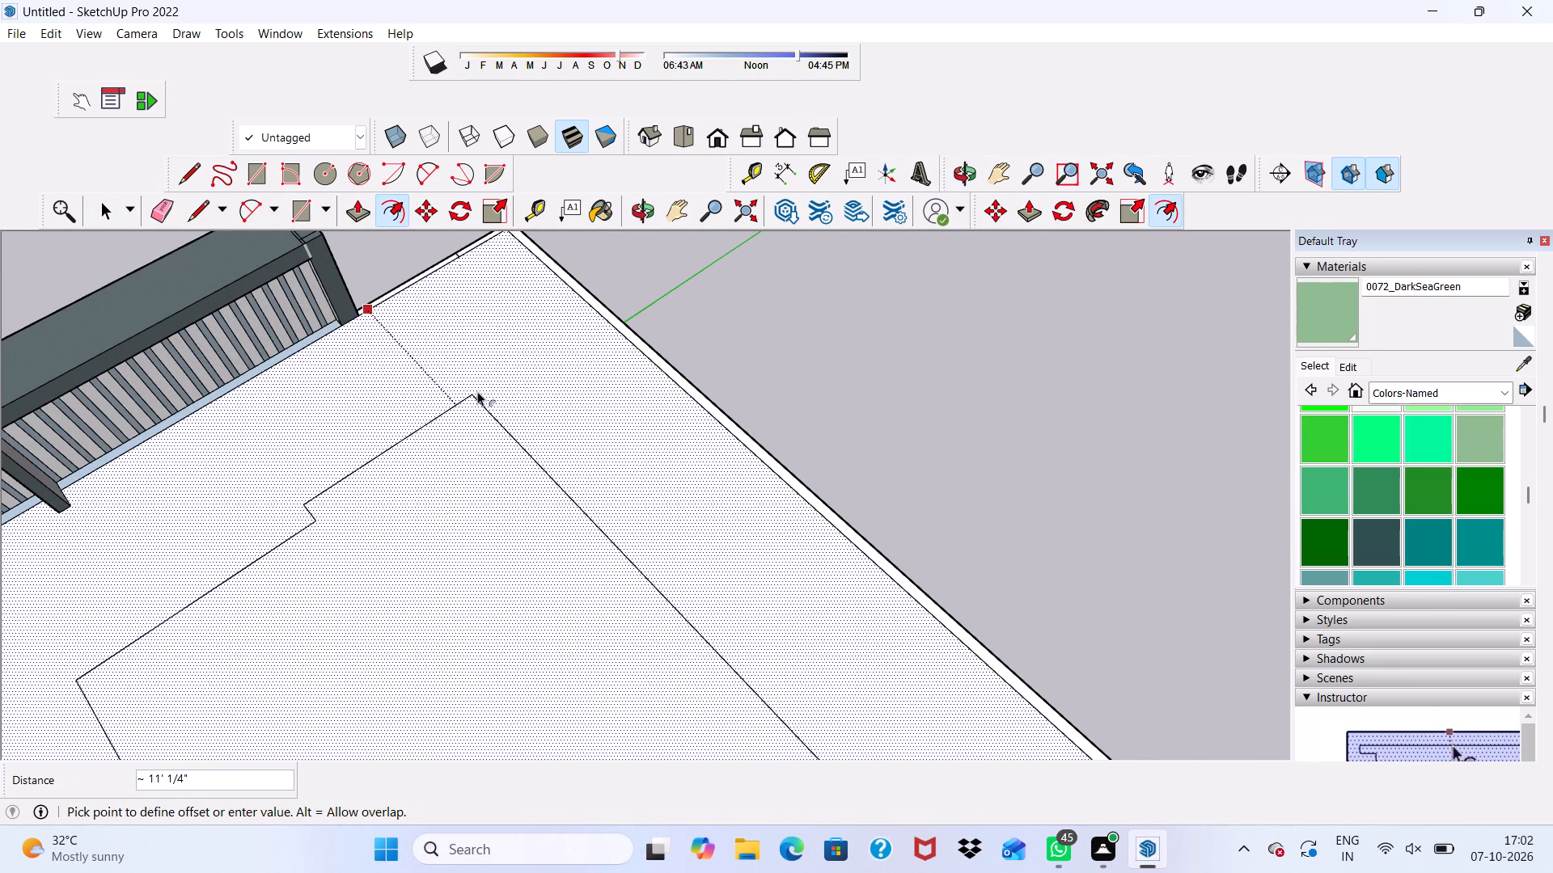
{"action": "type", "text": "9\""}
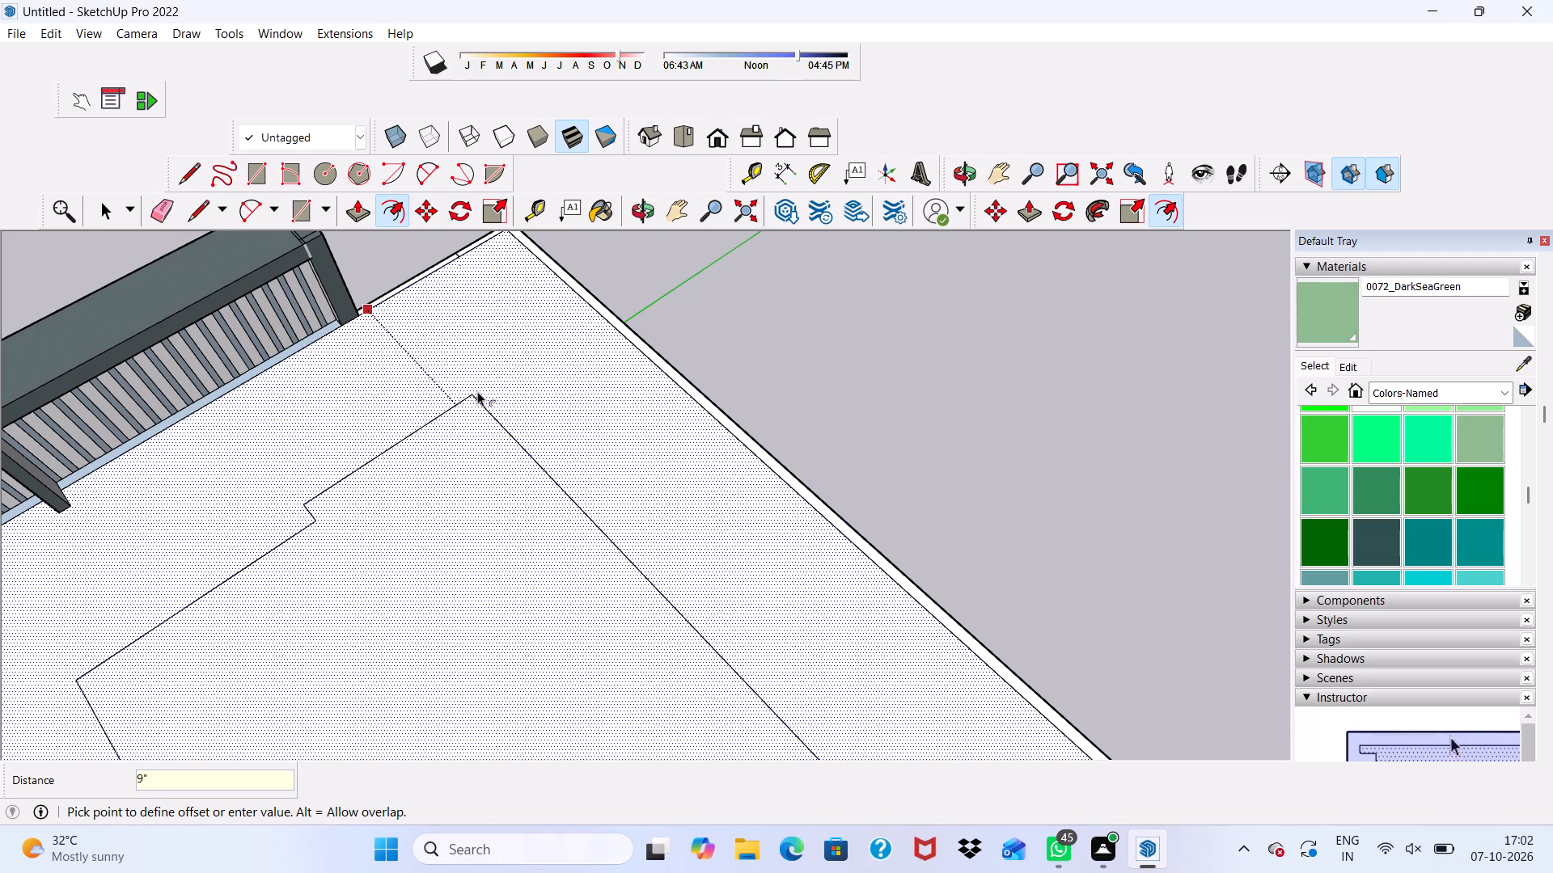
{"action": "key", "text": "Return"}
{"action": "key", "text": "space"}
Extrude the narrow border band around the roof edge upward by 6' as a parapet wall.
{"action": "scroll", "coordinate": [477, 391], "scroll_direction": "up", "scroll_amount": 2}
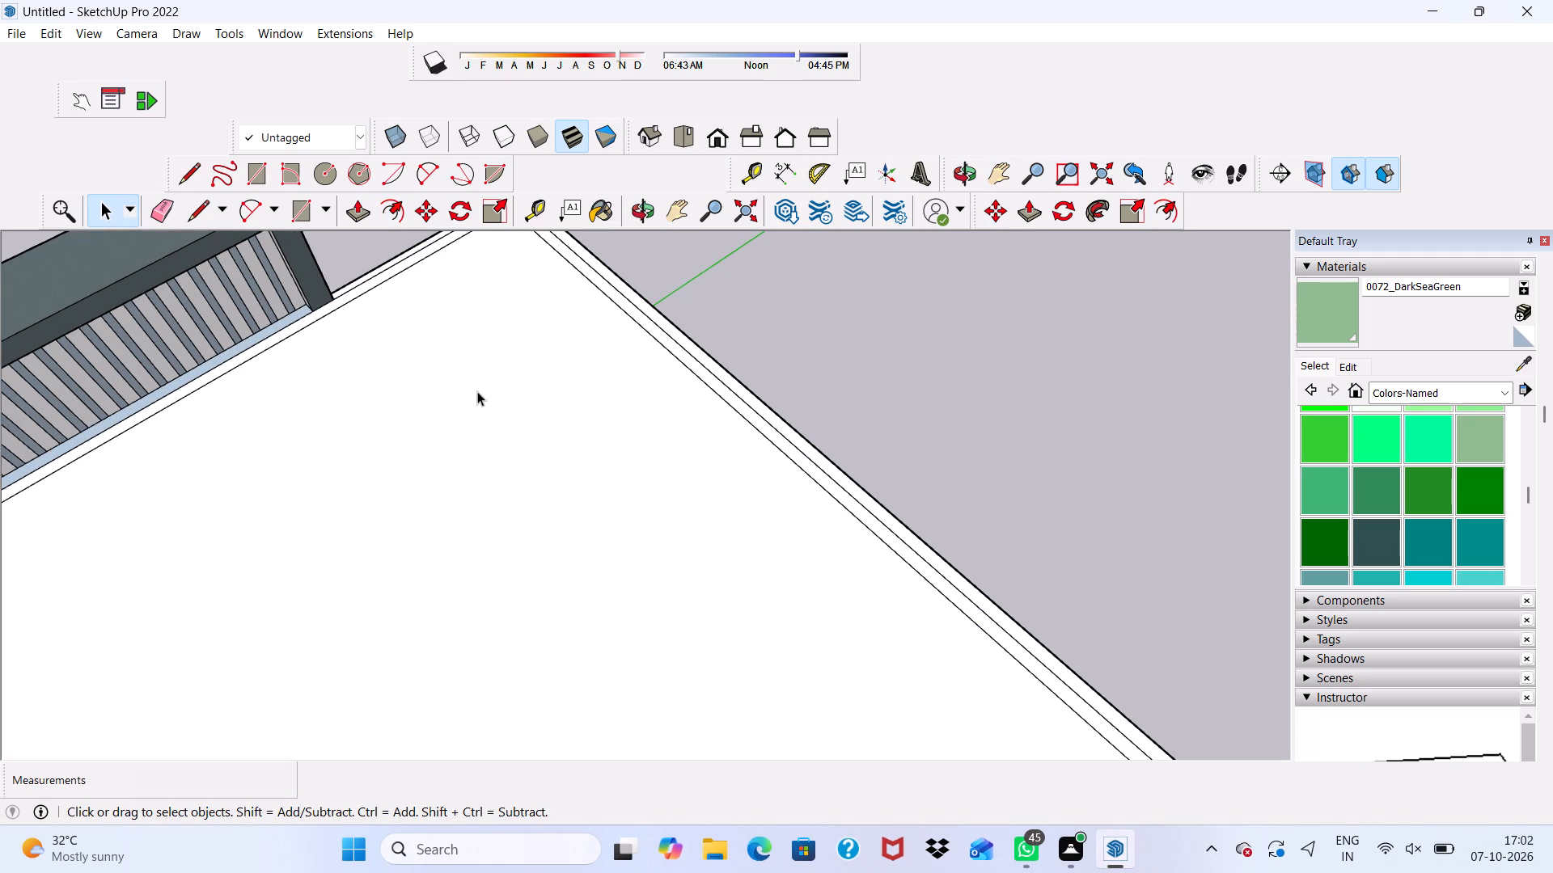
{"action": "scroll", "coordinate": [602, 323], "scroll_direction": "up", "scroll_amount": 3}
{"action": "left_click", "coordinate": [668, 341]}
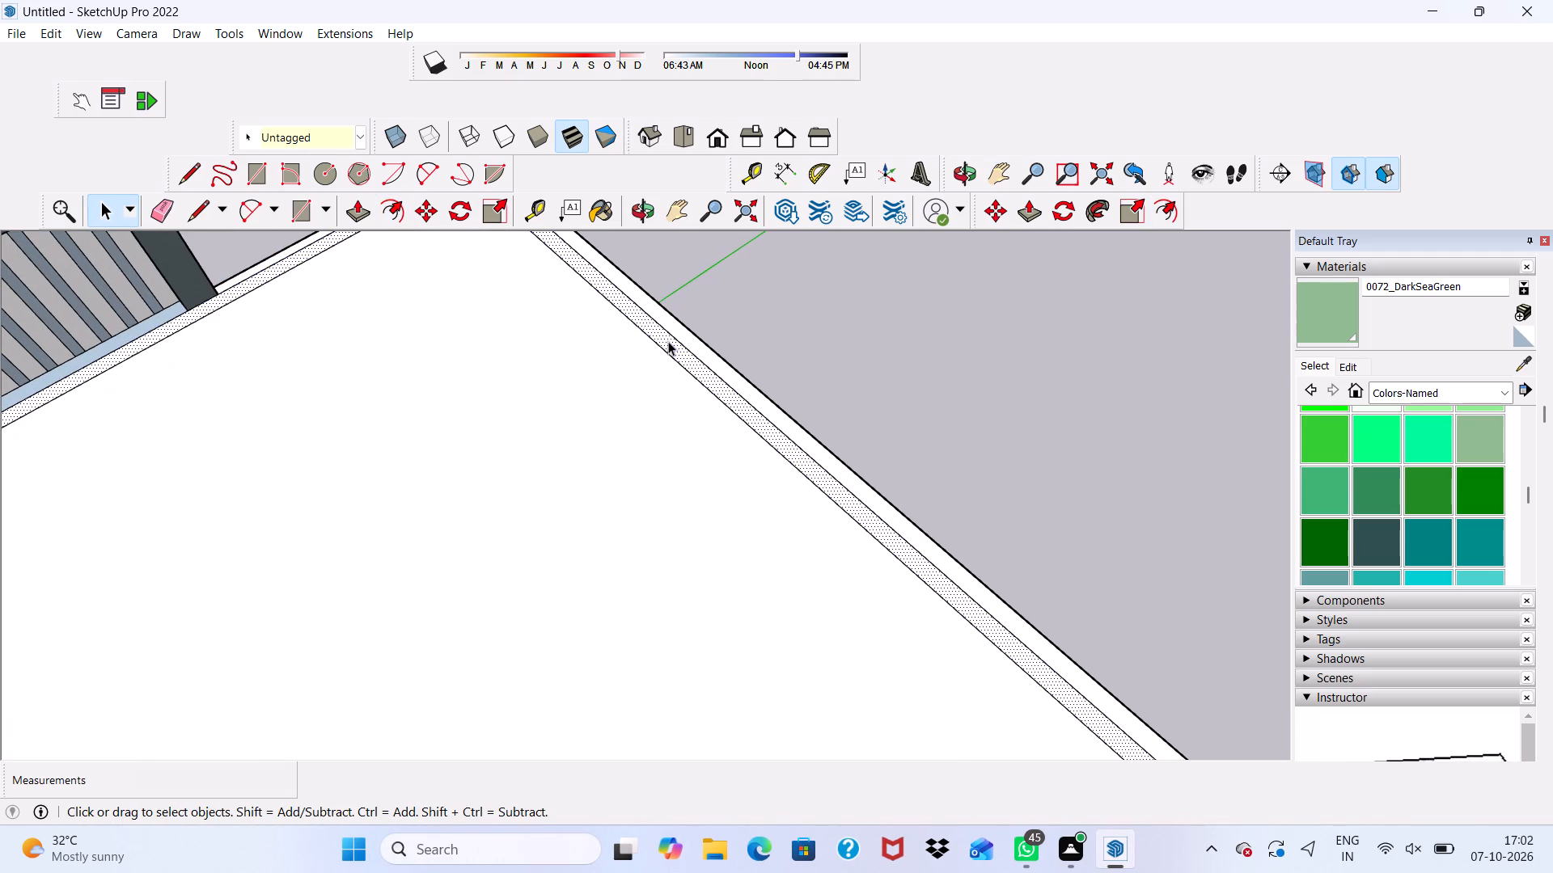
{"action": "left_click", "coordinate": [353, 209]}
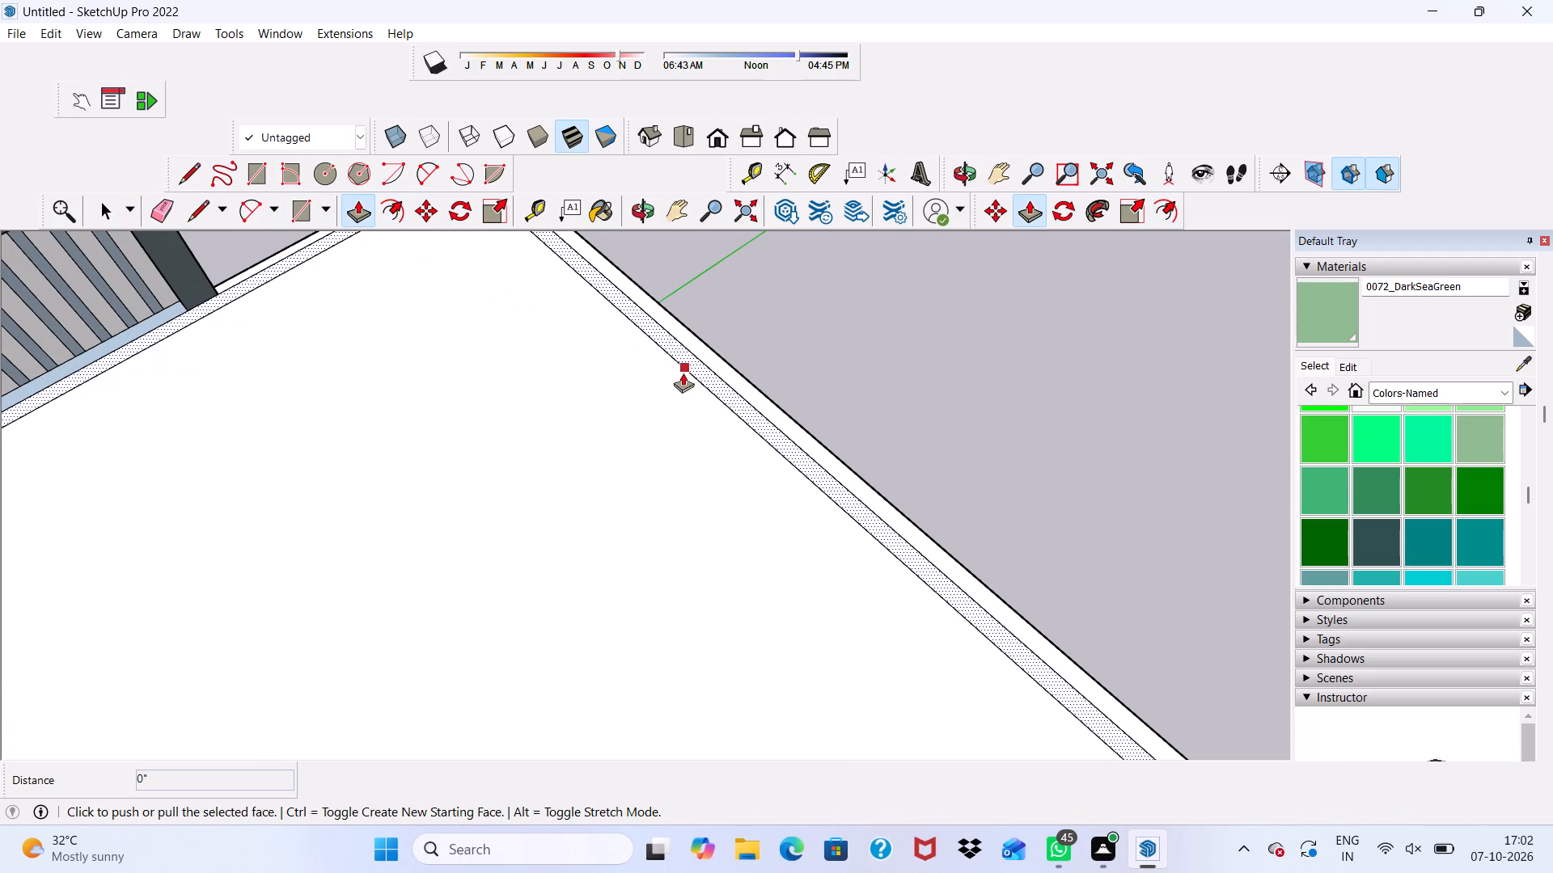
{"action": "left_click", "coordinate": [723, 380]}
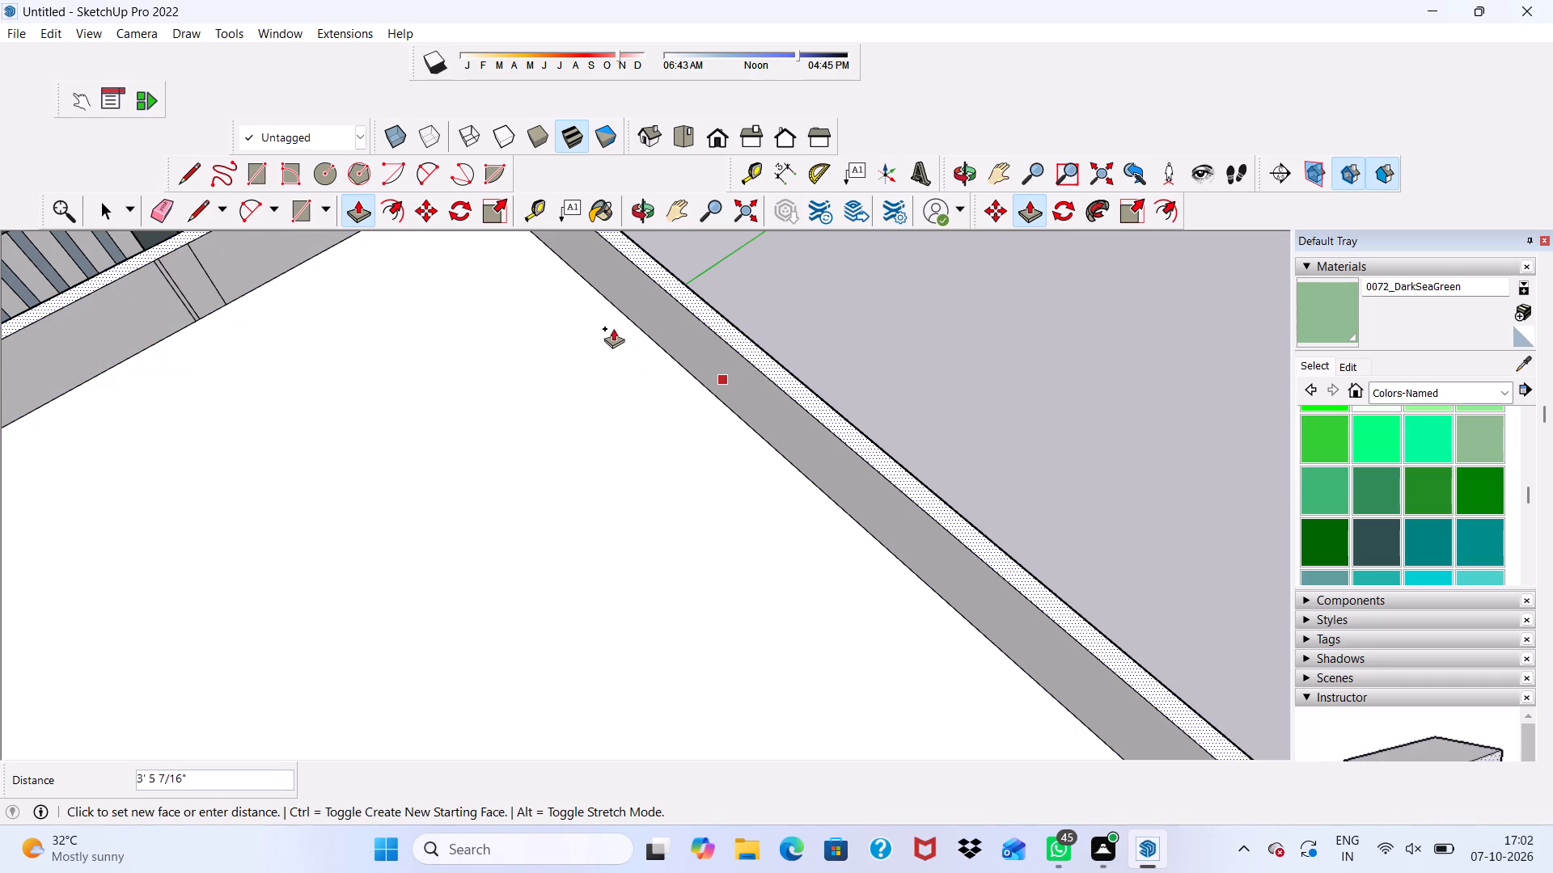
{"action": "type", "text": "6'"}
{"action": "key", "text": "Return"}
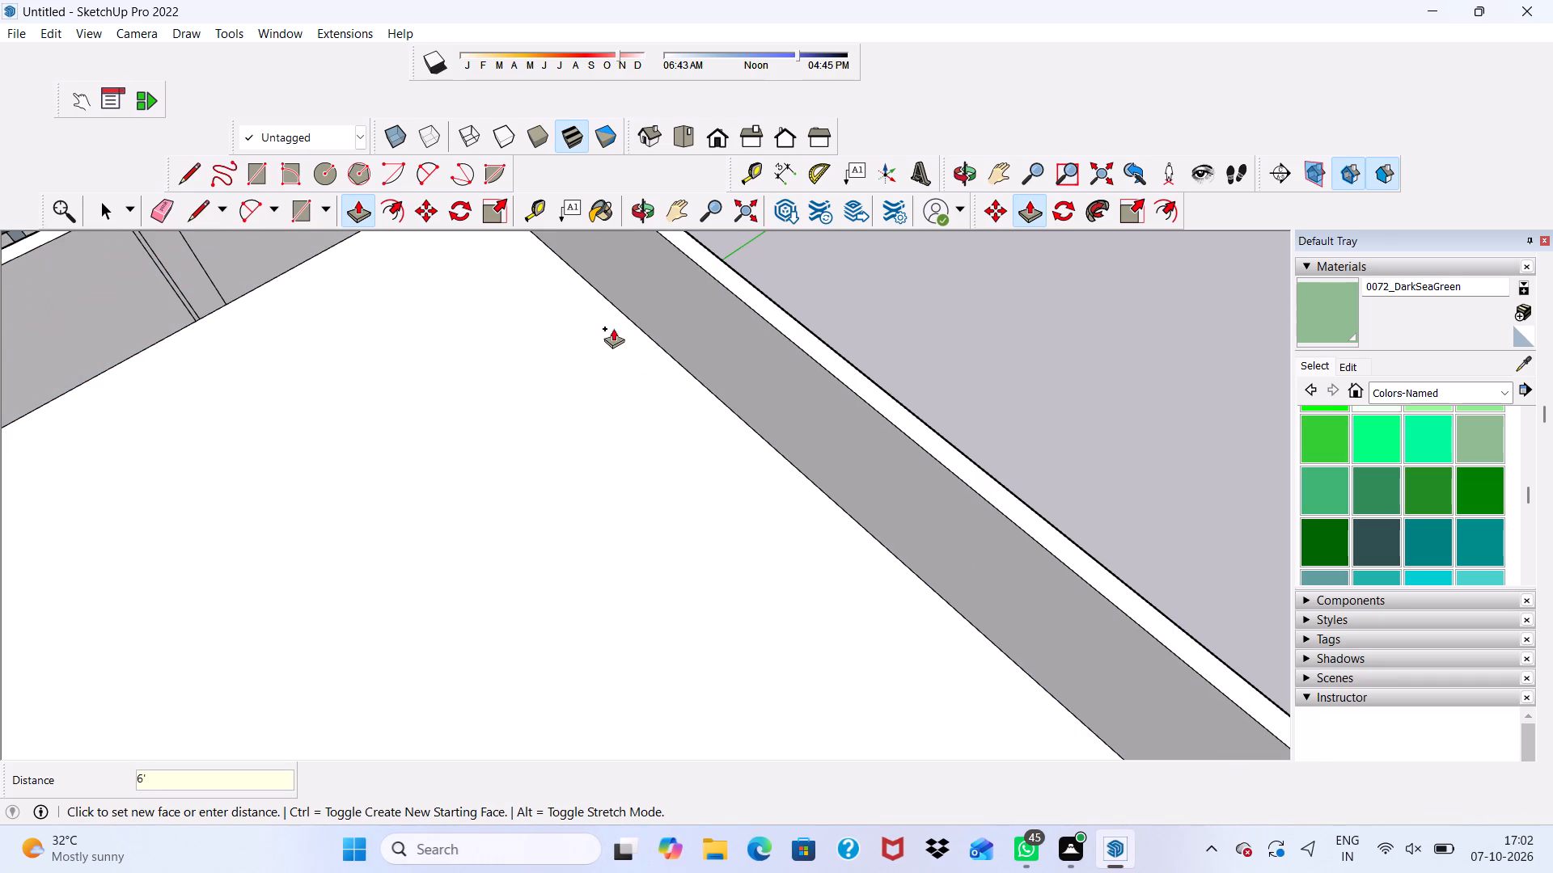
Erase the vertical seam lines on the parapet's outer face above the khaki balcony facade.
{"action": "scroll", "coordinate": [613, 328], "scroll_direction": "down", "scroll_amount": 14}
{"action": "middle_click_drag", "start_coordinate": [755, 374], "coordinate": [421, 264]}
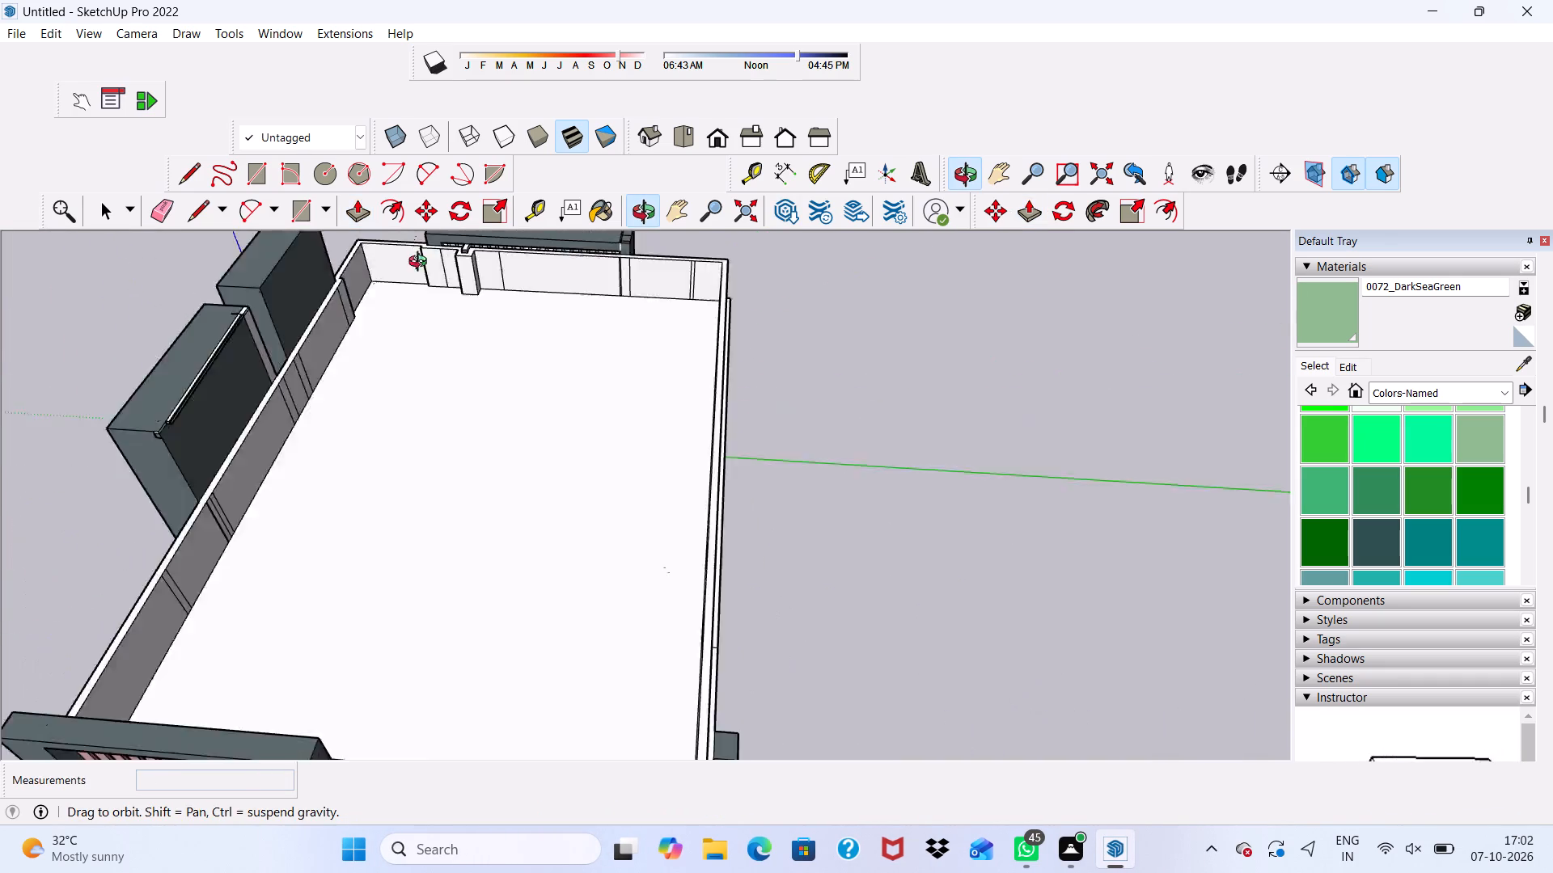
{"action": "middle_click_drag", "start_coordinate": [421, 264], "coordinate": [331, 221]}
{"action": "scroll", "coordinate": [310, 257], "scroll_direction": "up", "scroll_amount": 1}
{"action": "middle_click_drag", "start_coordinate": [532, 572], "coordinate": [532, 394]}
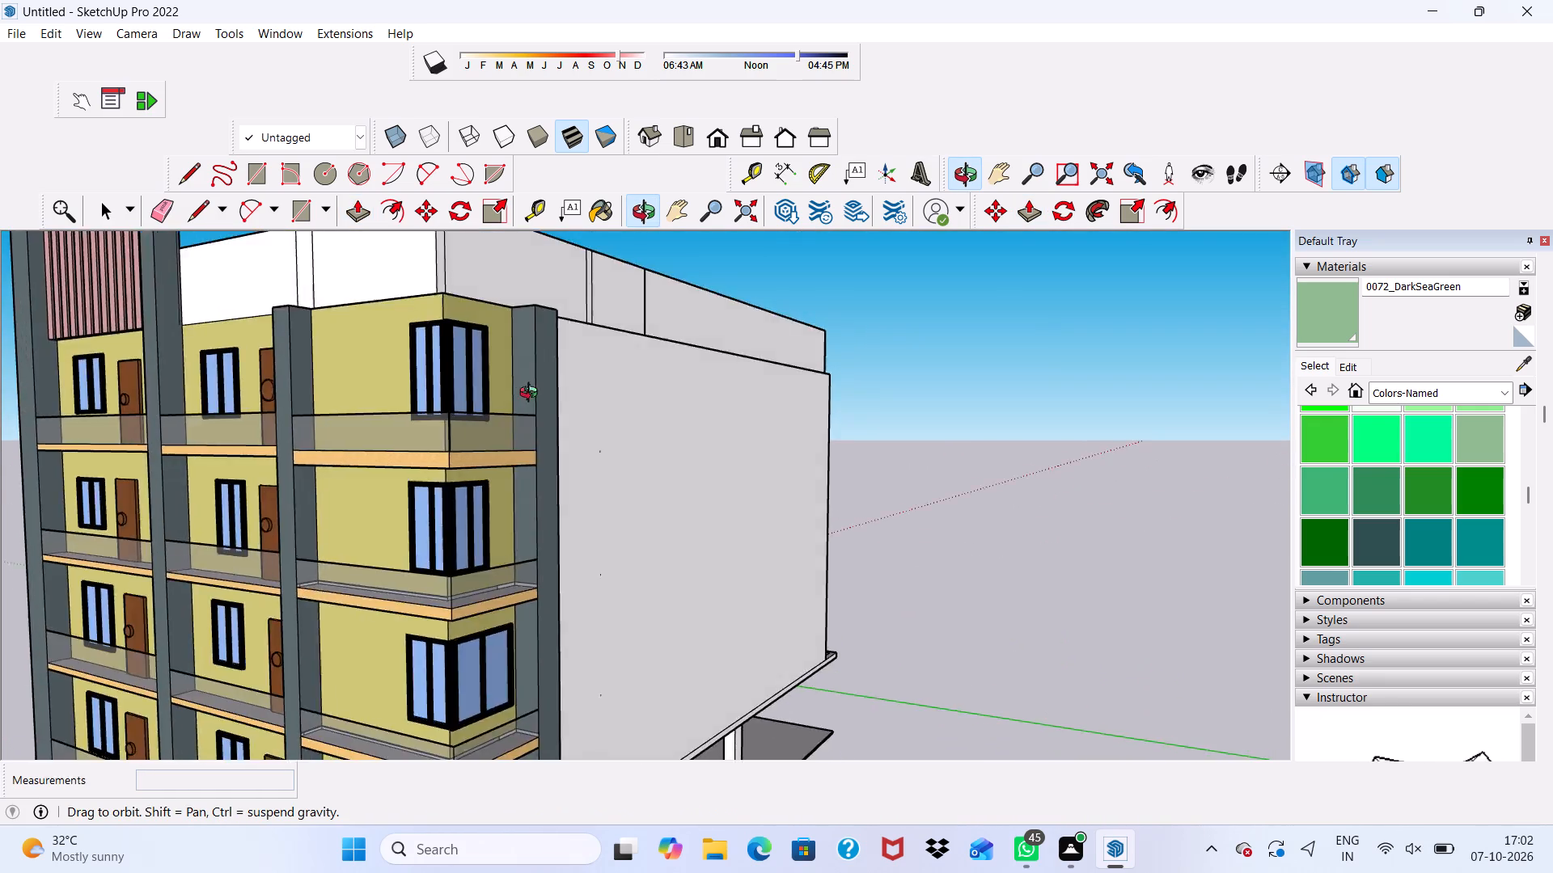
{"action": "middle_click_drag", "start_coordinate": [532, 394], "coordinate": [637, 426]}
{"action": "left_click", "coordinate": [161, 205]}
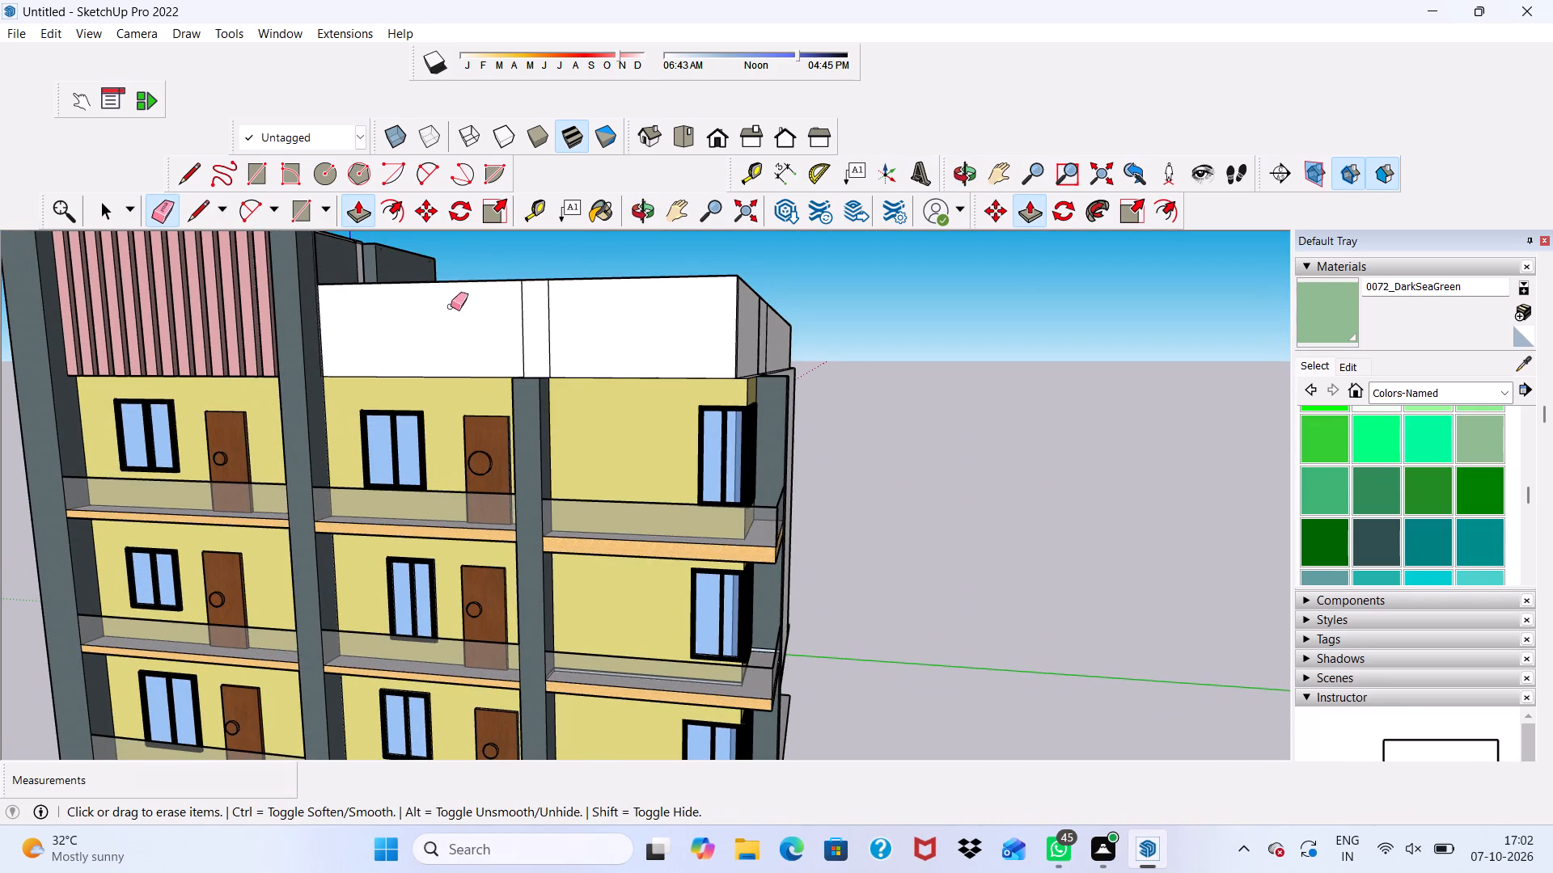
{"action": "left_click_drag", "start_coordinate": [510, 336], "coordinate": [561, 331]}
{"action": "scroll", "coordinate": [607, 332], "scroll_direction": "up", "scroll_amount": 2}
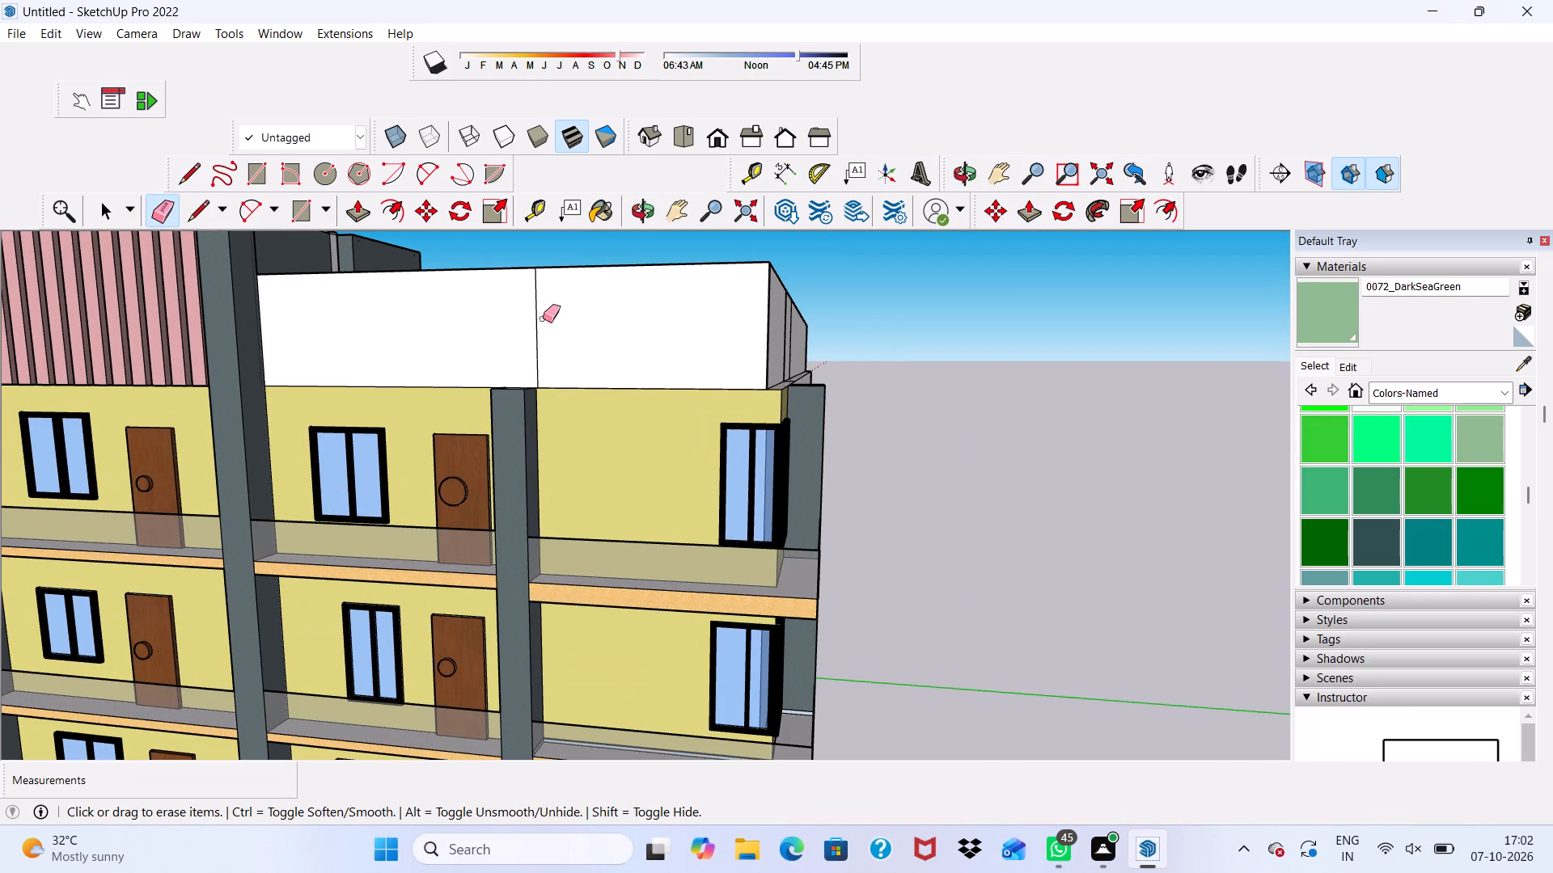
{"action": "left_click_drag", "start_coordinate": [534, 322], "coordinate": [541, 331]}
{"action": "scroll", "coordinate": [541, 331], "scroll_direction": "down", "scroll_amount": 4}
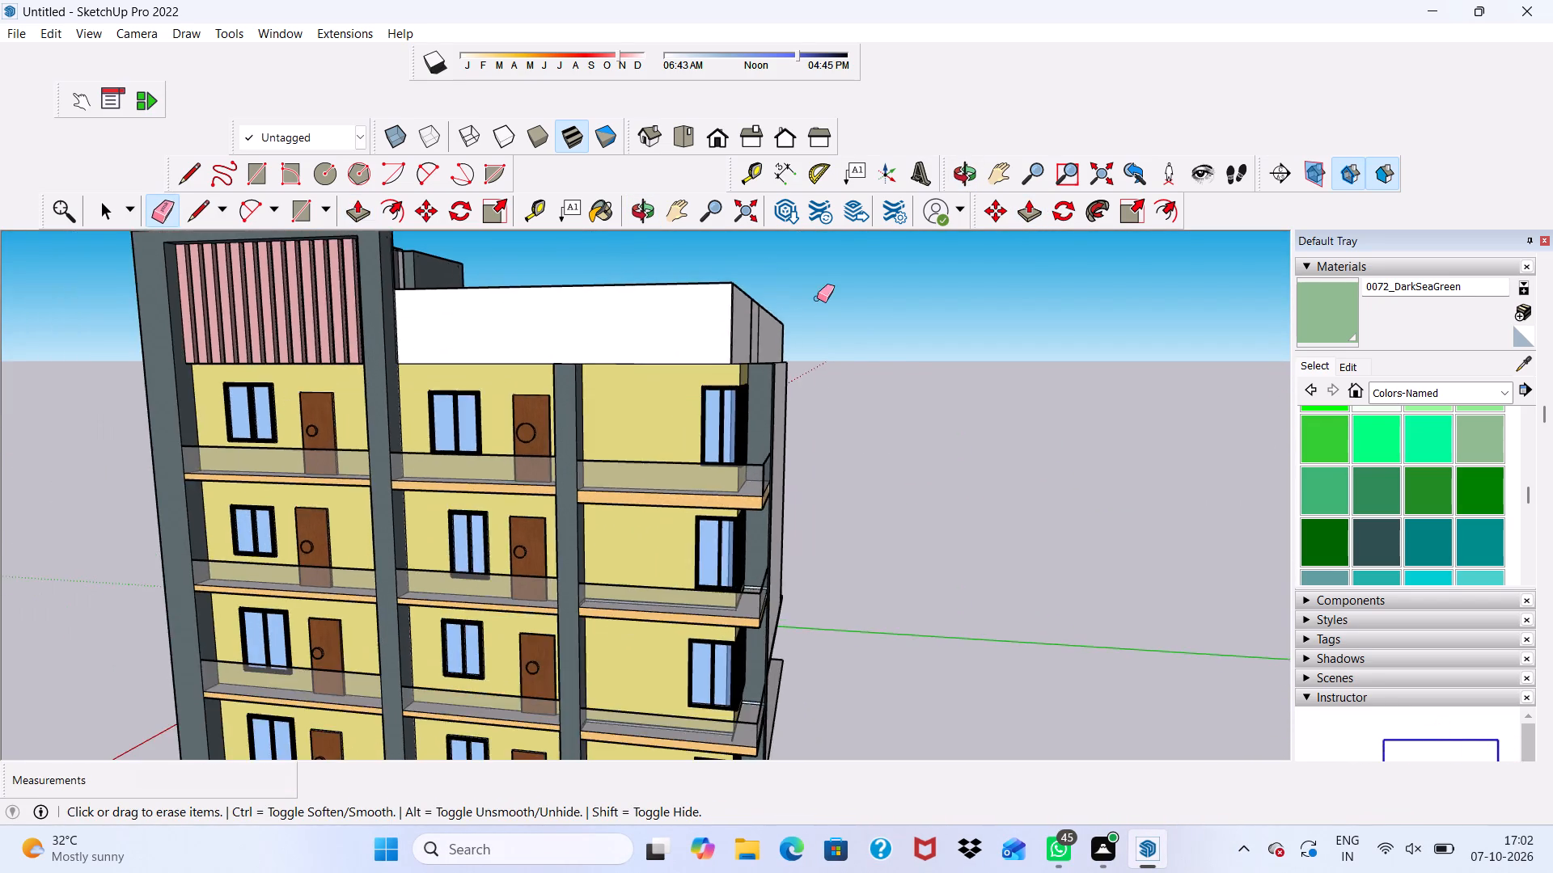
Erase the vertical seam lines on the parapet's outer face above the blank side wall, including the one beside the corner.
{"action": "middle_click_drag", "start_coordinate": [817, 298], "coordinate": [650, 310]}
{"action": "left_click_drag", "start_coordinate": [673, 323], "coordinate": [748, 323]}
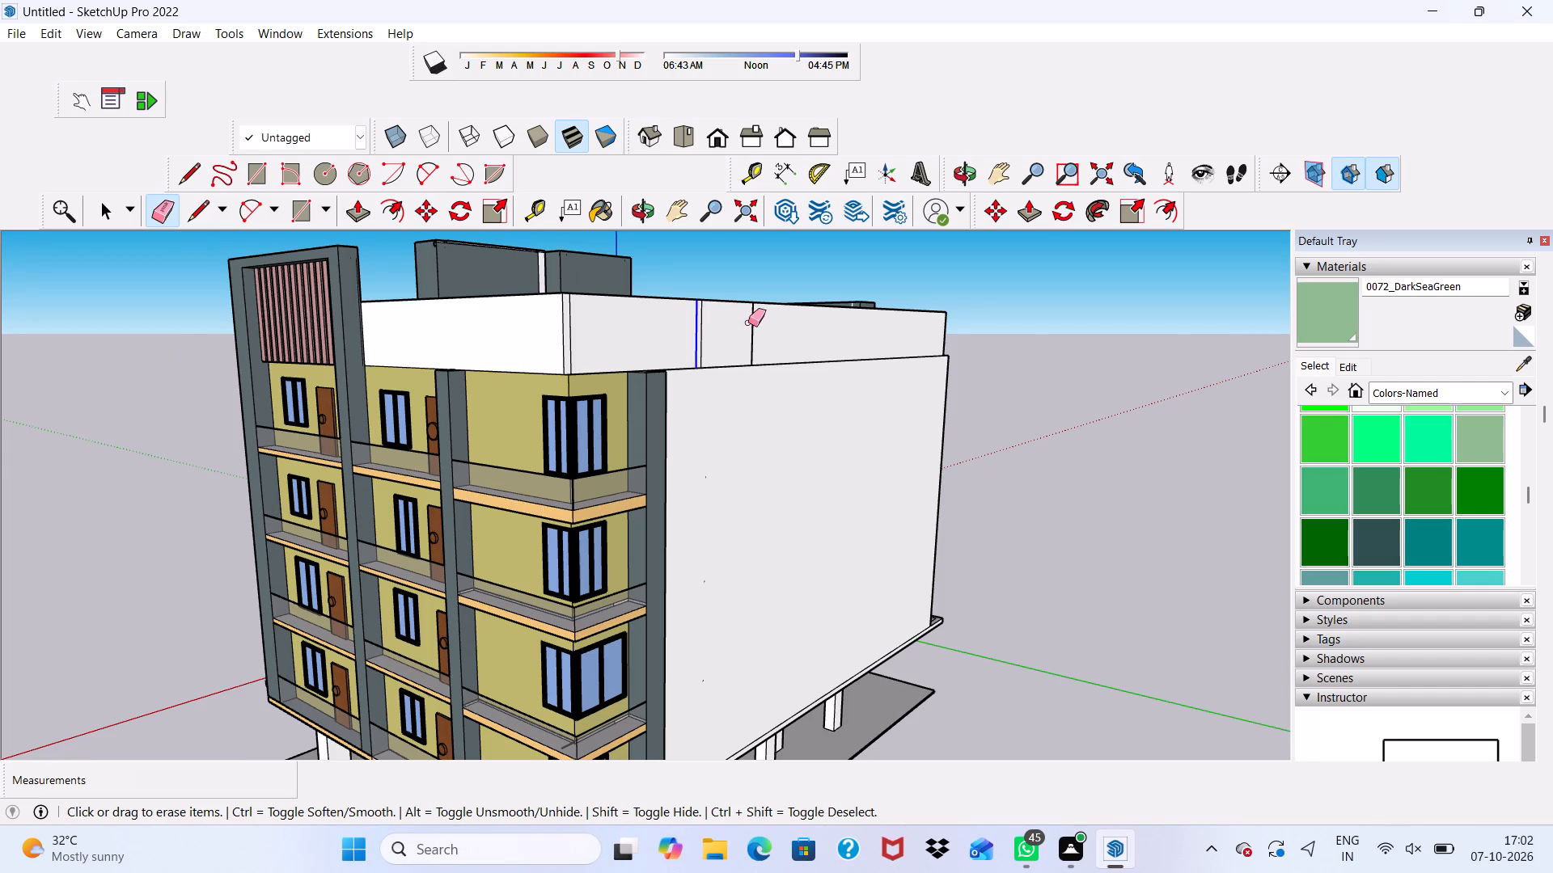
{"action": "left_click_drag", "start_coordinate": [748, 323], "coordinate": [756, 323]}
{"action": "scroll", "coordinate": [756, 323], "scroll_direction": "down", "scroll_amount": 4}
{"action": "scroll", "coordinate": [666, 334], "scroll_direction": "up", "scroll_amount": 8}
{"action": "scroll", "coordinate": [672, 308], "scroll_direction": "down", "scroll_amount": 1}
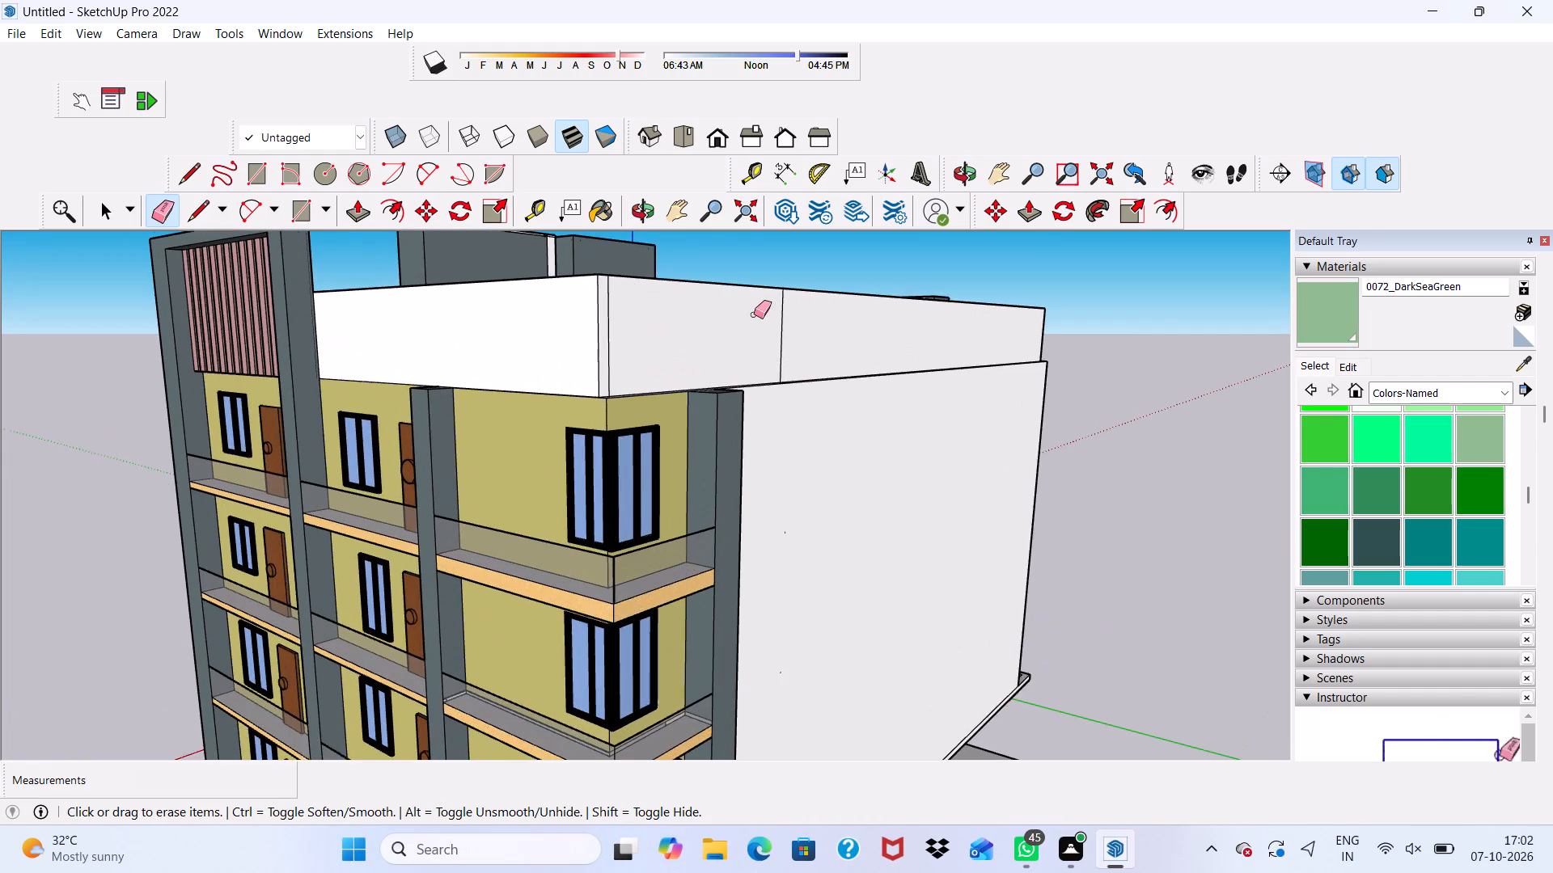
{"action": "scroll", "coordinate": [754, 314], "scroll_direction": "up", "scroll_amount": 1}
{"action": "left_click_drag", "start_coordinate": [792, 326], "coordinate": [802, 327]}
{"action": "left_click_drag", "start_coordinate": [795, 327], "coordinate": [773, 327]}
{"action": "scroll", "coordinate": [613, 323], "scroll_direction": "up", "scroll_amount": 5}
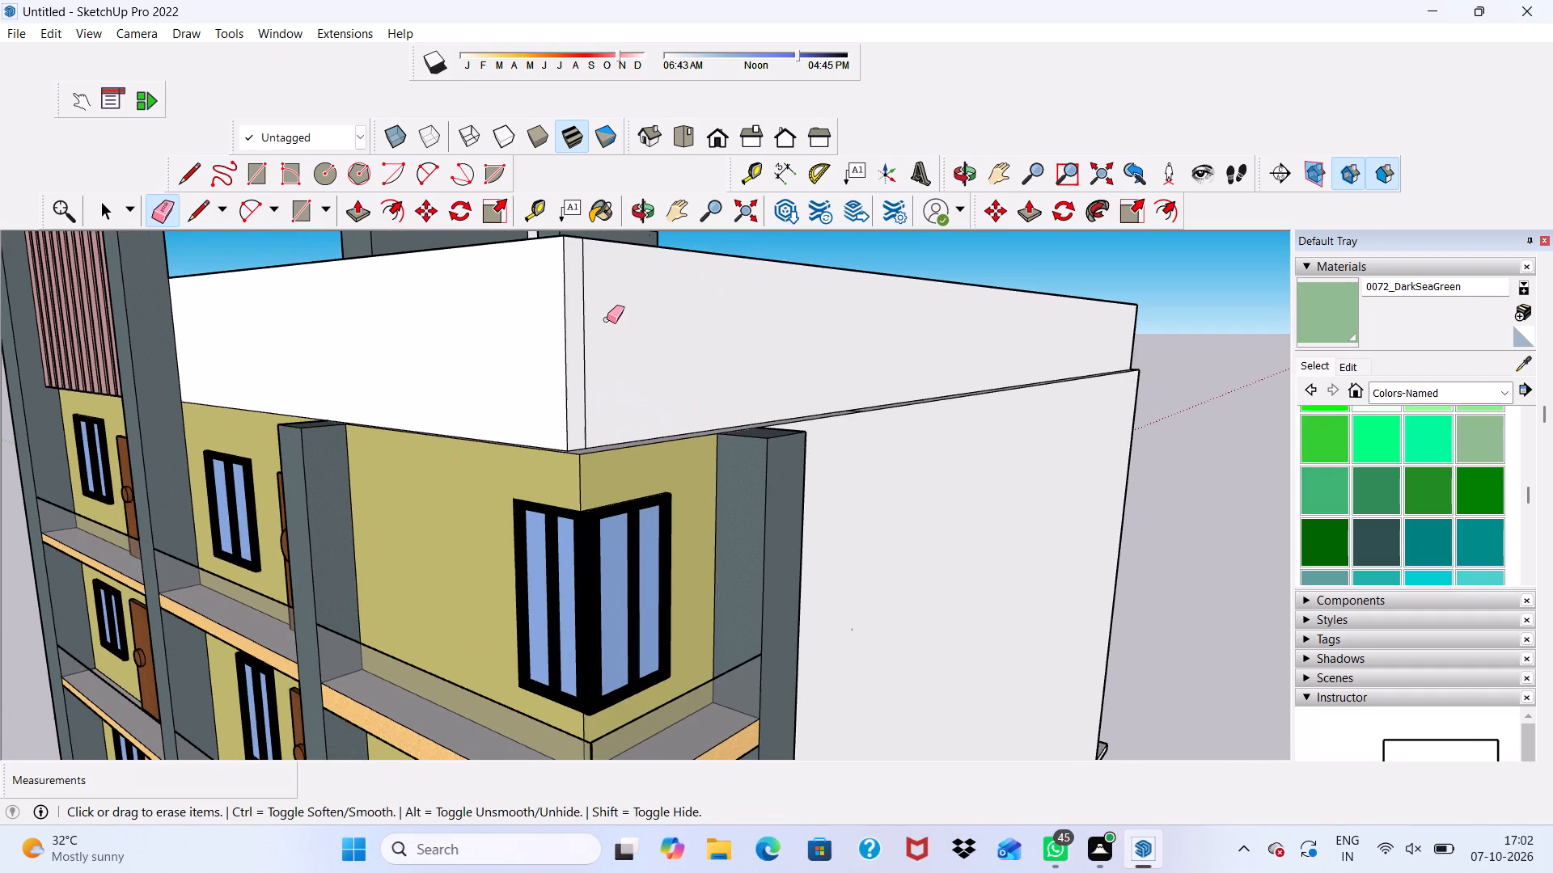
{"action": "left_click_drag", "start_coordinate": [587, 316], "coordinate": [574, 342]}
{"action": "scroll", "coordinate": [666, 364], "scroll_direction": "down", "scroll_amount": 7}
Erase the vertical seam line on the parapet's outer face above the DarkSeaGreen window wall.
{"action": "middle_click_drag", "start_coordinate": [1043, 258], "coordinate": [823, 333]}
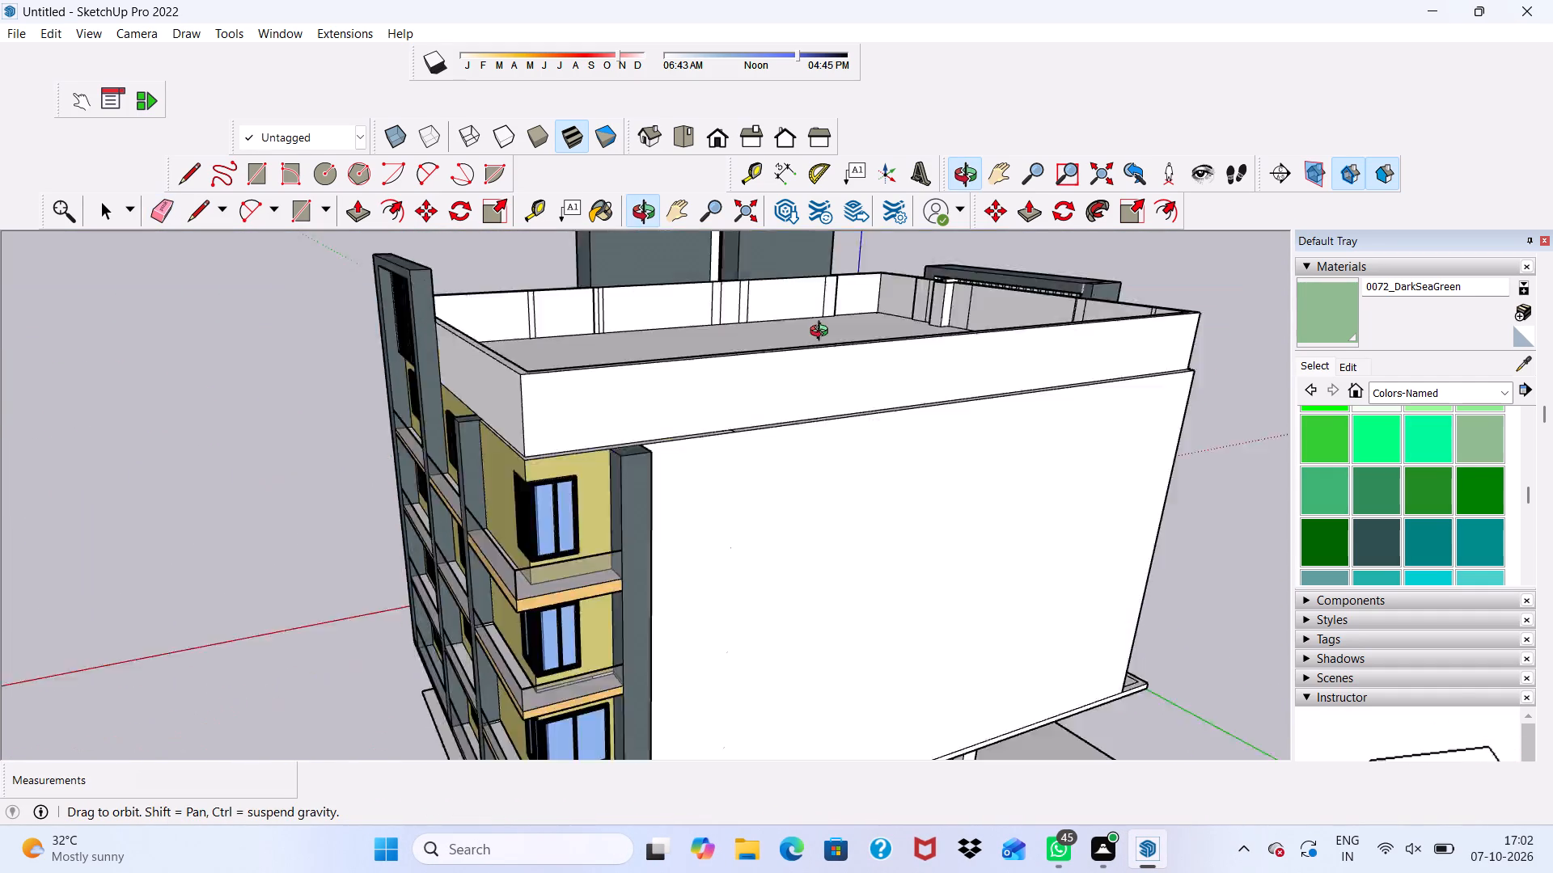
{"action": "middle_click_drag", "start_coordinate": [823, 333], "coordinate": [408, 313]}
{"action": "scroll", "coordinate": [463, 433], "scroll_direction": "up", "scroll_amount": 2}
{"action": "left_click", "coordinate": [562, 435]}
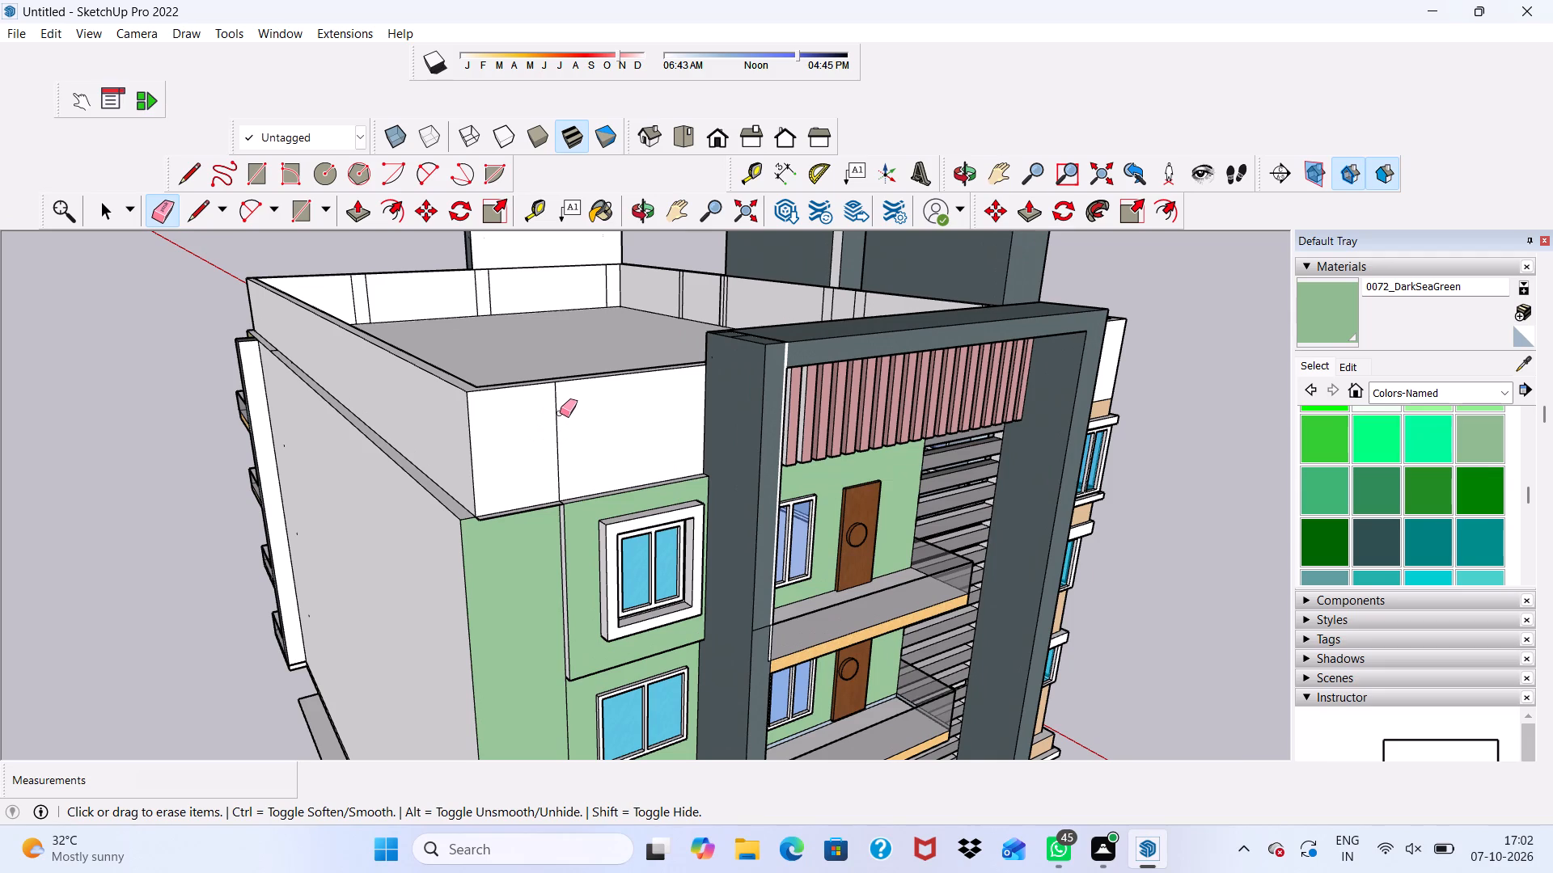
{"action": "left_click_drag", "start_coordinate": [560, 413], "coordinate": [554, 425]}
Erase the vertical seam lines on the parapet's inner face along the blank side wall.
{"action": "middle_click_drag", "start_coordinate": [1070, 304], "coordinate": [790, 339]}
{"action": "scroll", "coordinate": [781, 399], "scroll_direction": "down", "scroll_amount": 1}
{"action": "scroll", "coordinate": [756, 320], "scroll_direction": "up", "scroll_amount": 4}
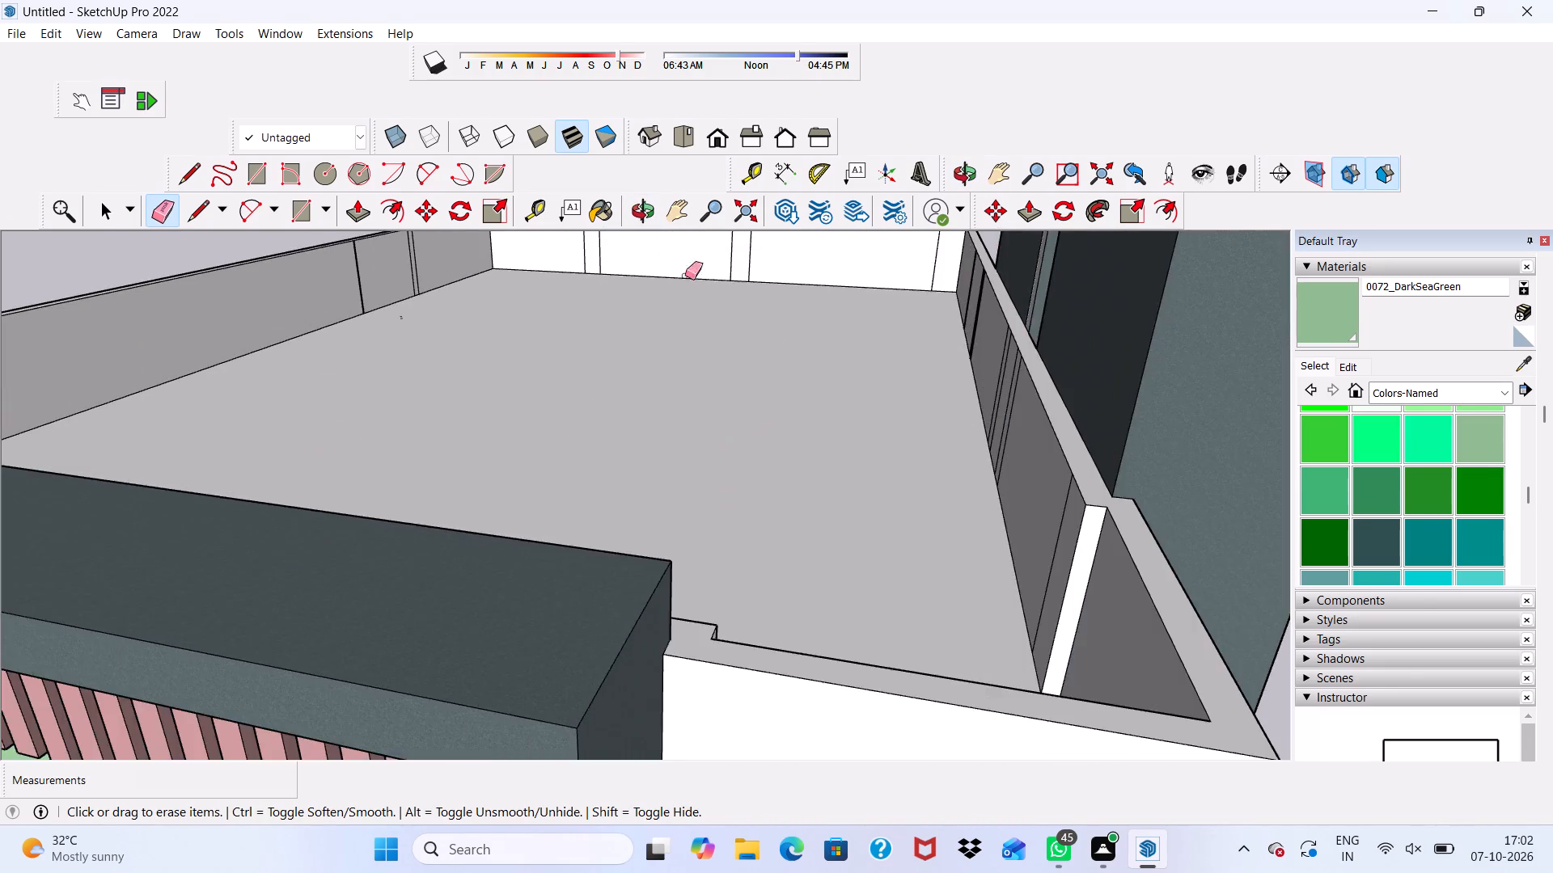
{"action": "scroll", "coordinate": [650, 235], "scroll_direction": "up", "scroll_amount": 3}
{"action": "left_click", "coordinate": [221, 323]}
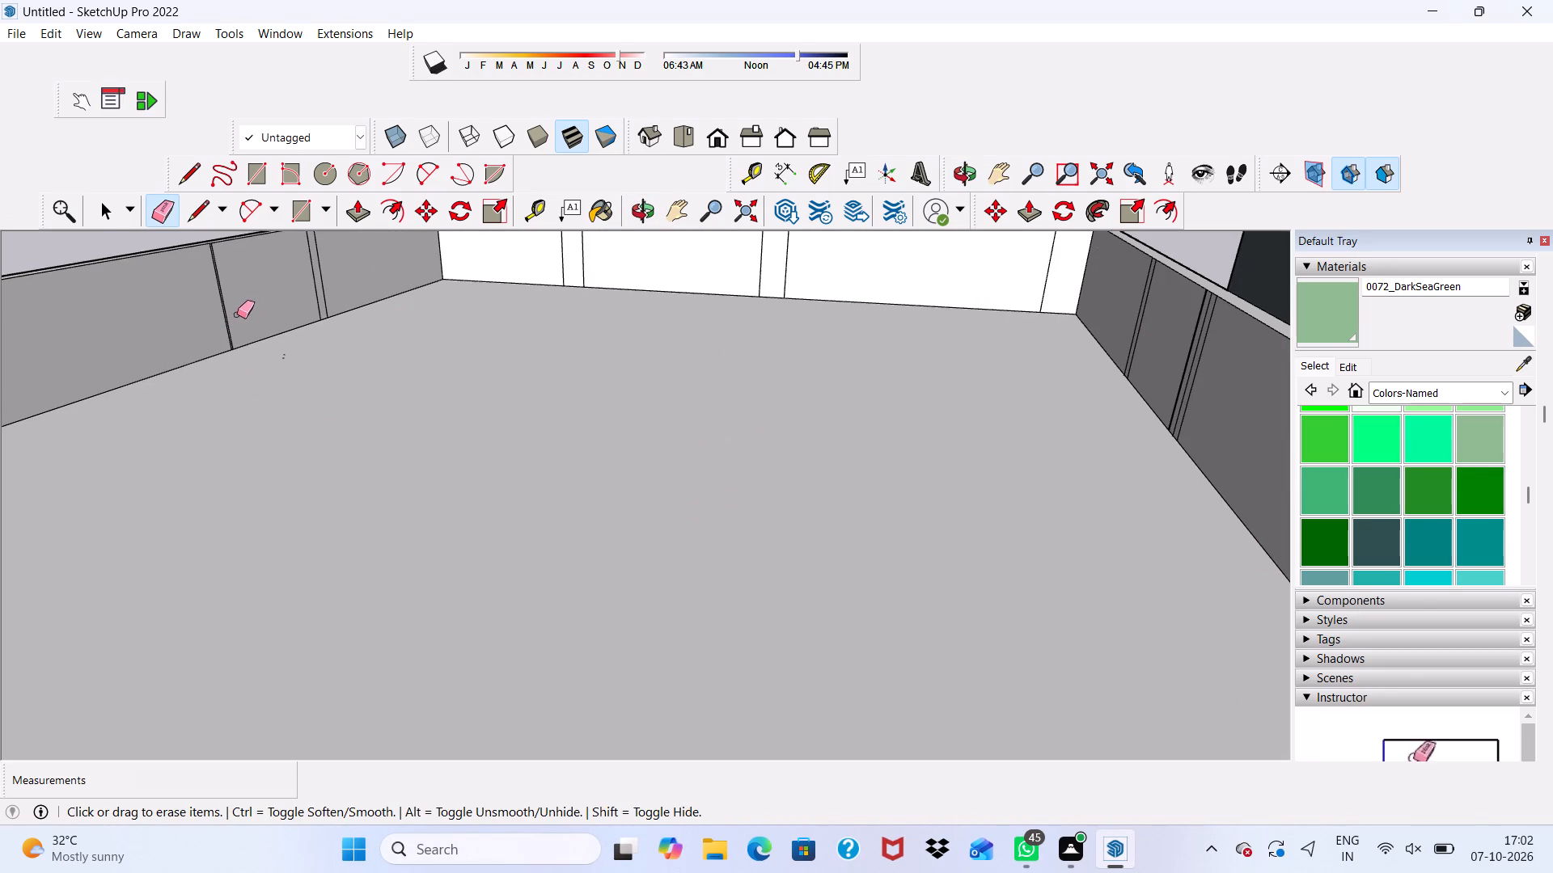
{"action": "left_click_drag", "start_coordinate": [219, 318], "coordinate": [231, 313]}
{"action": "left_click", "coordinate": [343, 302]}
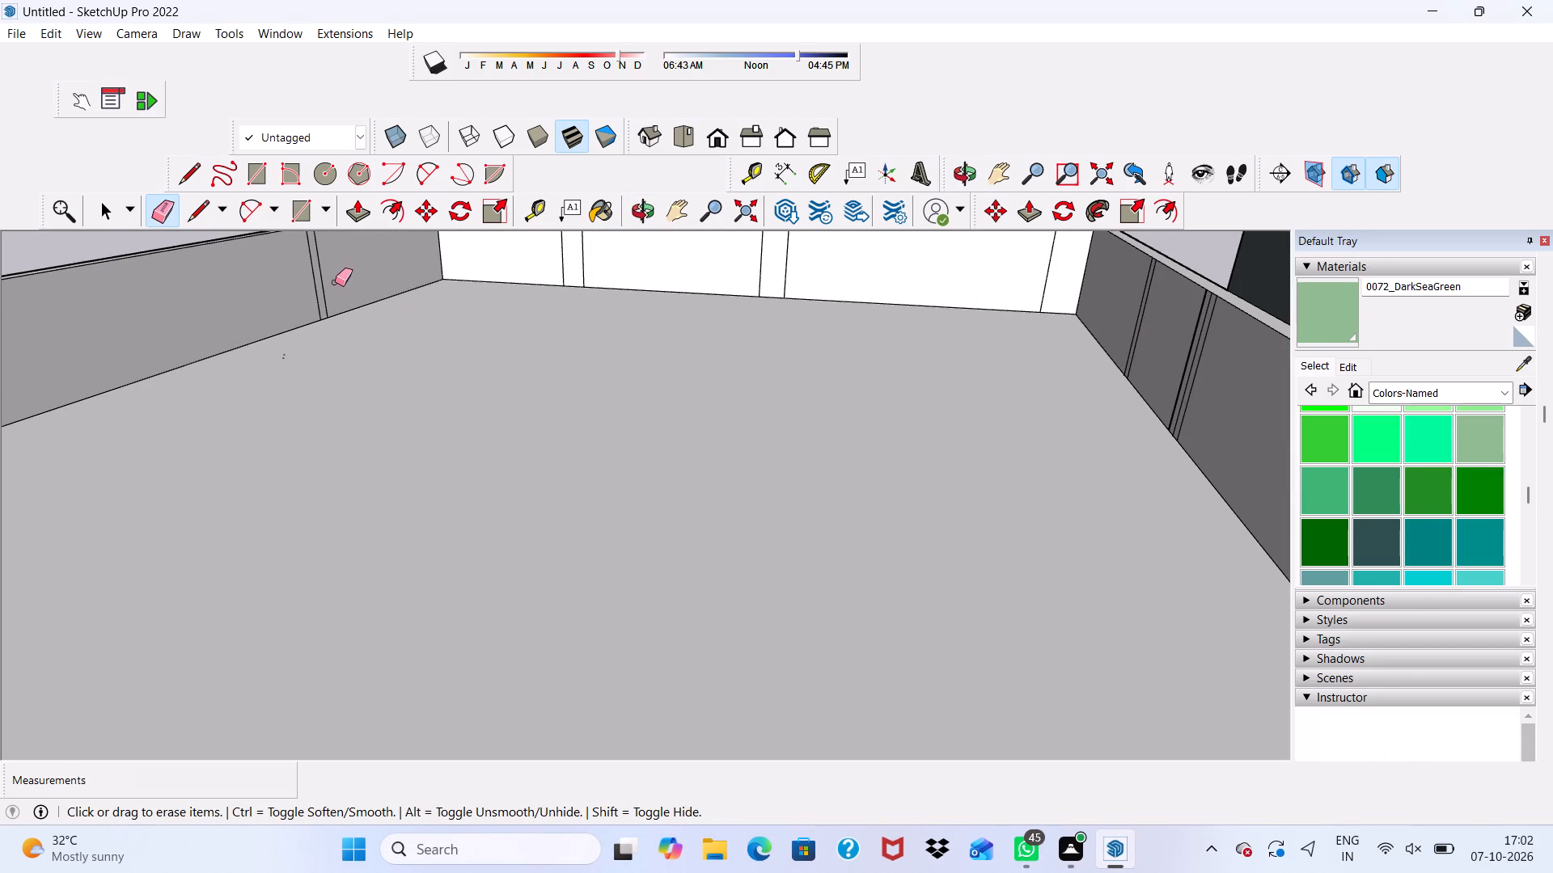
{"action": "left_click_drag", "start_coordinate": [331, 282], "coordinate": [303, 282]}
{"action": "scroll", "coordinate": [389, 446], "scroll_direction": "down", "scroll_amount": 3}
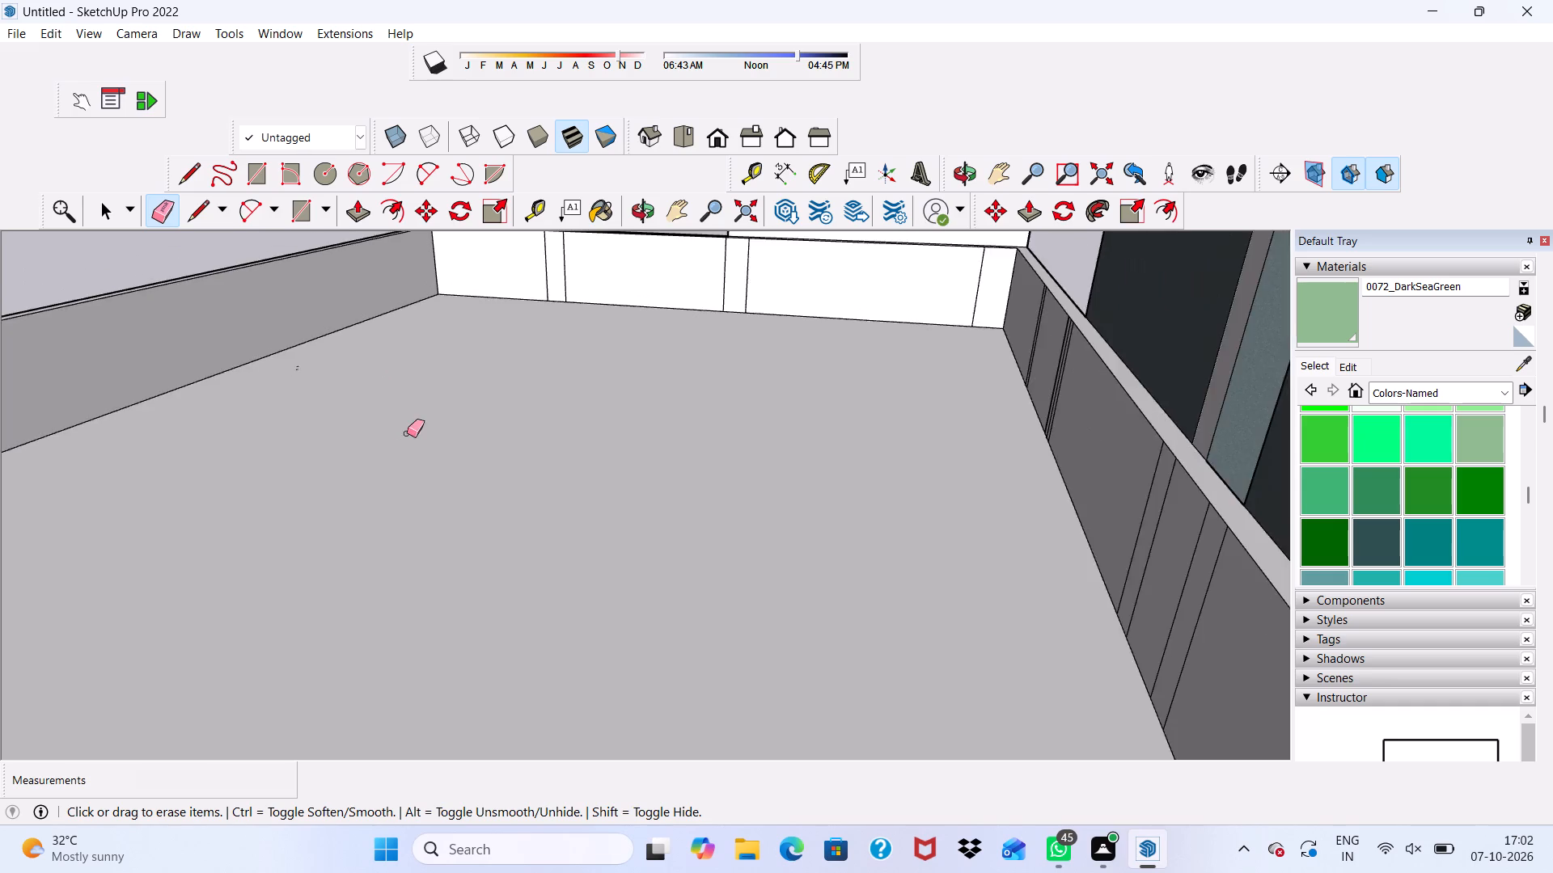
Erase the vertical seam lines on the parapet's inner face along the khaki facade, including the one beside the corner.
{"action": "scroll", "coordinate": [407, 433], "scroll_direction": "down", "scroll_amount": 2}
{"action": "left_click", "coordinate": [532, 292]}
{"action": "left_click_drag", "start_coordinate": [533, 299], "coordinate": [585, 305]}
{"action": "left_click_drag", "start_coordinate": [663, 322], "coordinate": [730, 322]}
{"action": "left_click", "coordinate": [675, 302]}
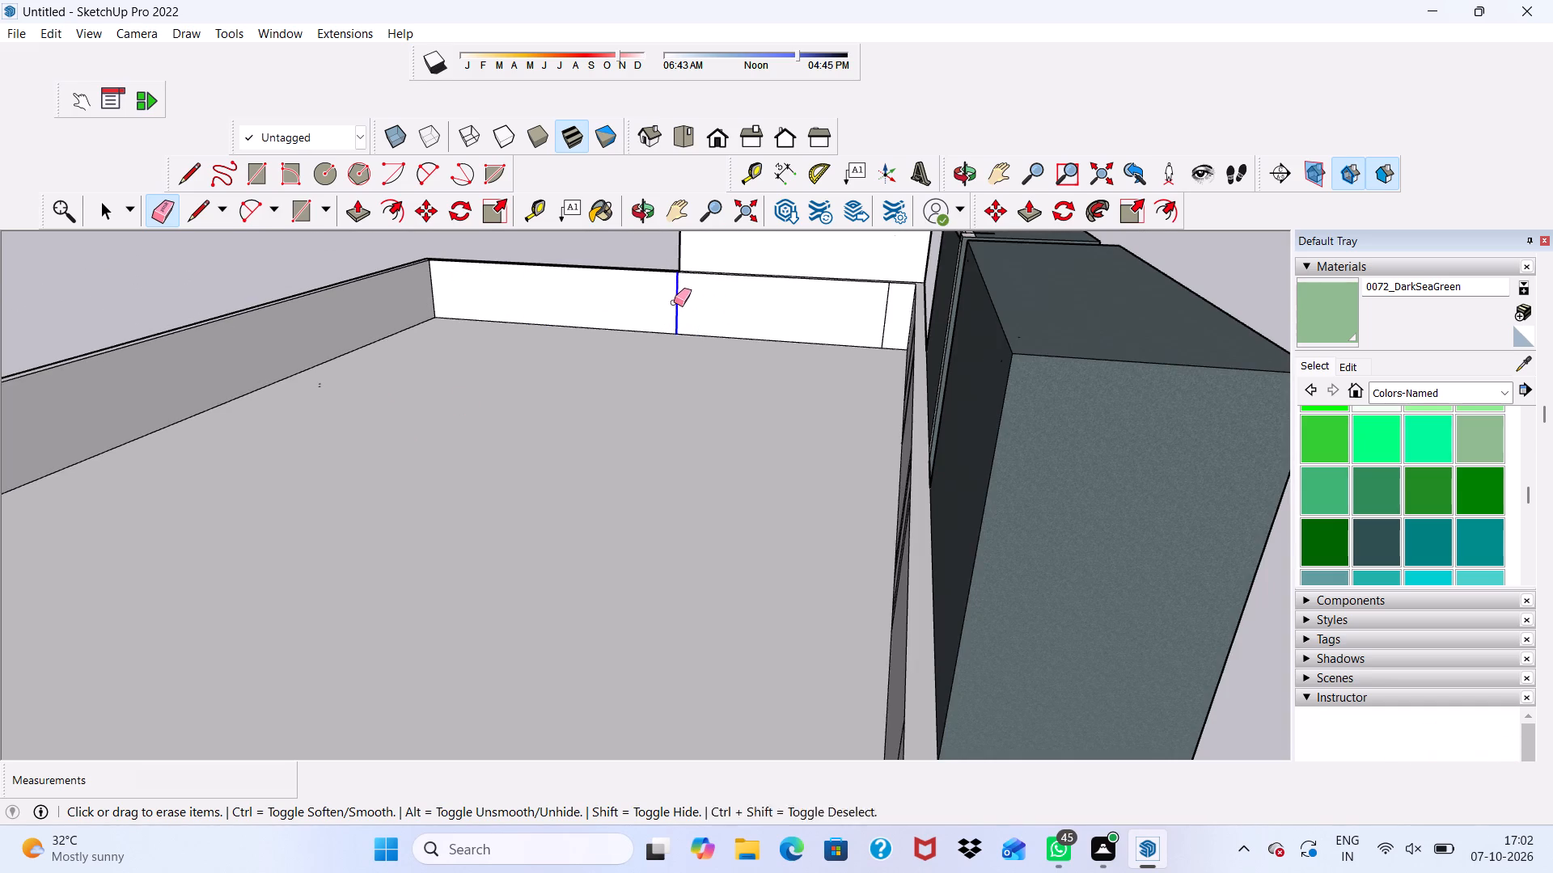
{"action": "middle_click_drag", "start_coordinate": [643, 322], "coordinate": [919, 317]}
{"action": "left_click_drag", "start_coordinate": [734, 285], "coordinate": [757, 302]}
{"action": "key", "text": "ctrl+z"}
{"action": "scroll", "coordinate": [733, 290], "scroll_direction": "up", "scroll_amount": 3}
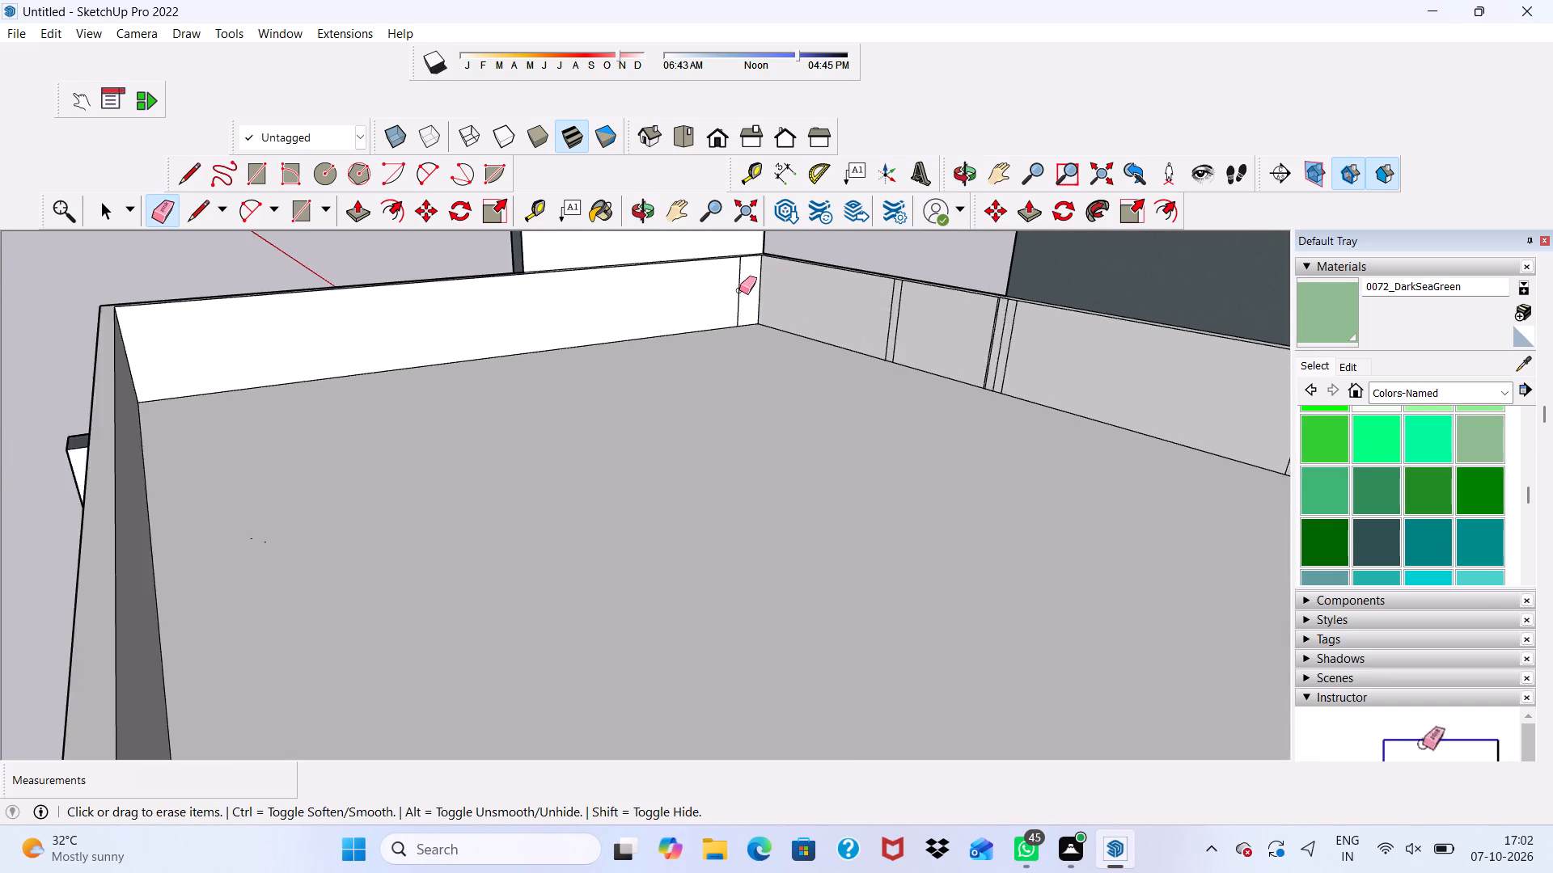
{"action": "left_click", "coordinate": [739, 290]}
Erase the vertical seam lines on the parapet's inner face along the side with the two tall grey frames.
{"action": "left_click_drag", "start_coordinate": [887, 339], "coordinate": [1051, 380]}
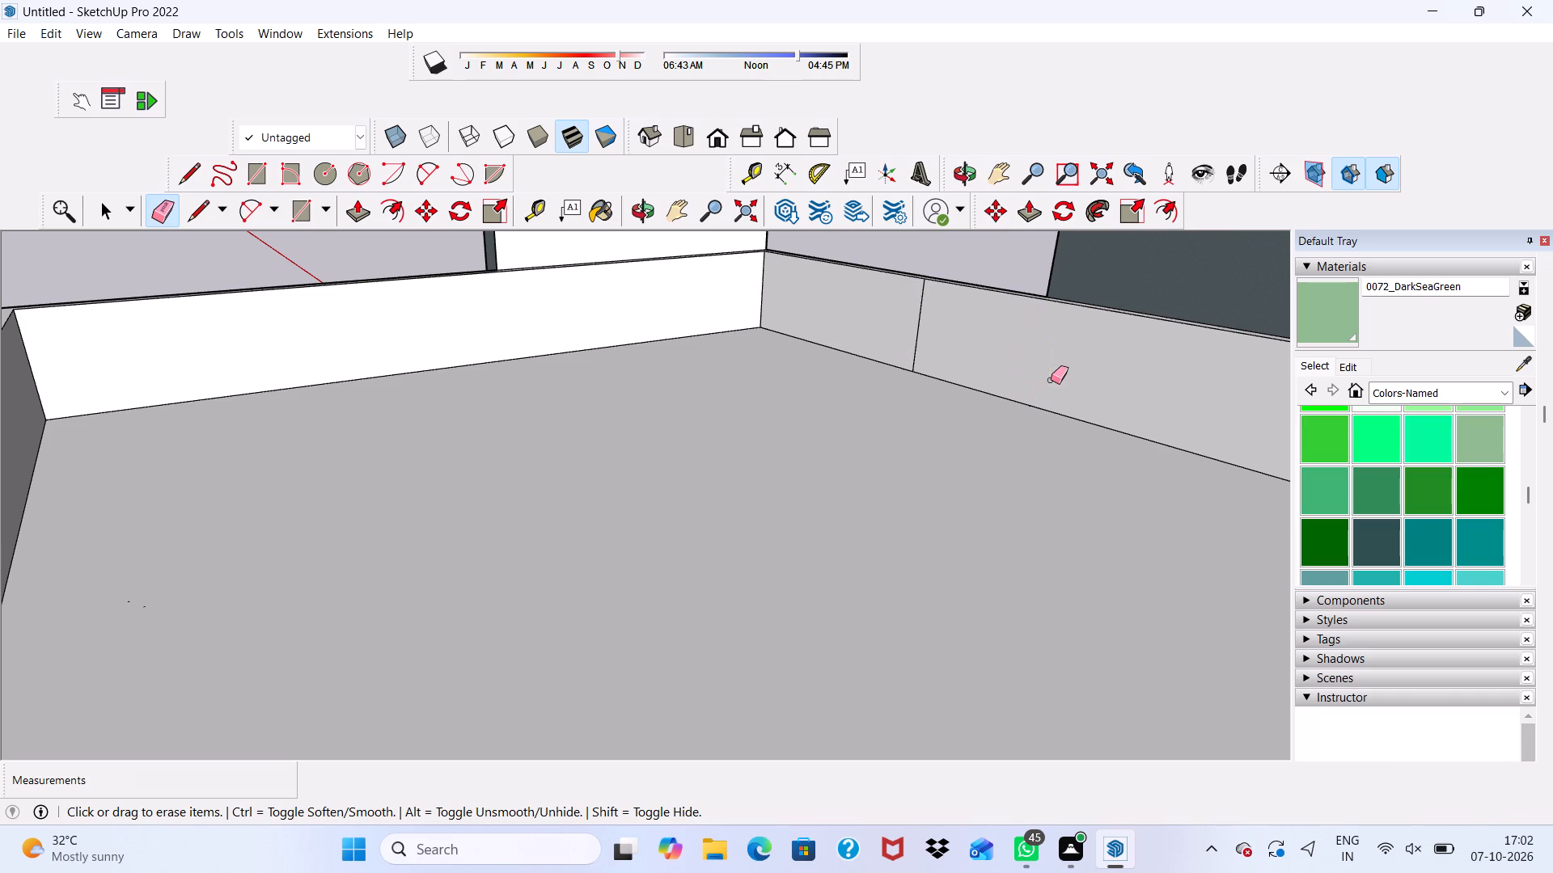
{"action": "left_click_drag", "start_coordinate": [938, 323], "coordinate": [882, 318]}
{"action": "scroll", "coordinate": [781, 353], "scroll_direction": "down", "scroll_amount": 5}
{"action": "scroll", "coordinate": [1143, 386], "scroll_direction": "up", "scroll_amount": 1}
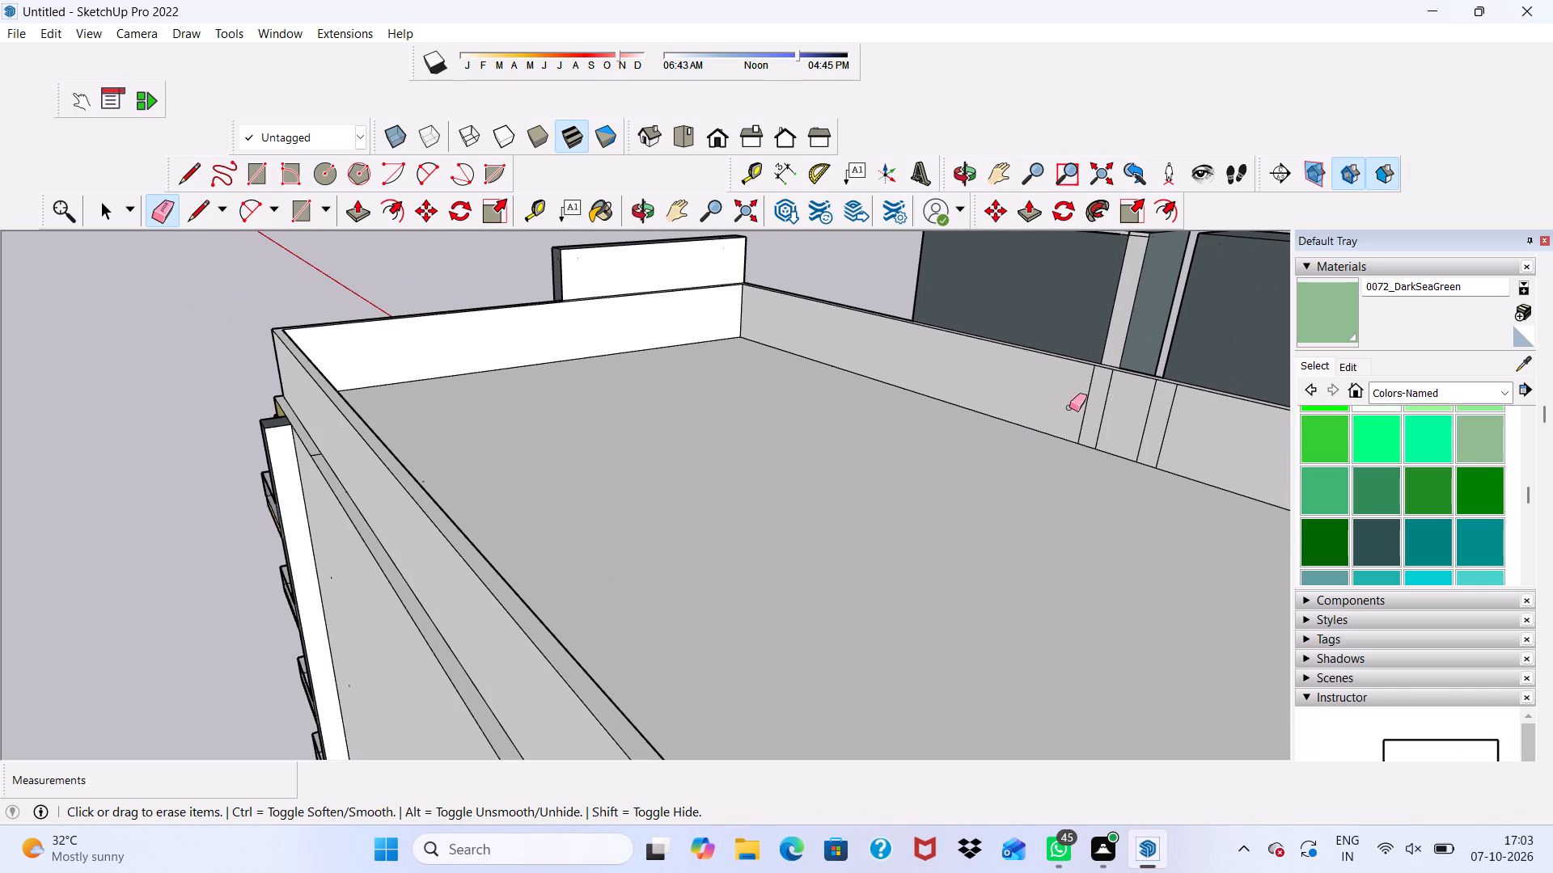
{"action": "left_click_drag", "start_coordinate": [1093, 396], "coordinate": [1173, 443]}
{"action": "left_click_drag", "start_coordinate": [1048, 403], "coordinate": [1101, 421]}
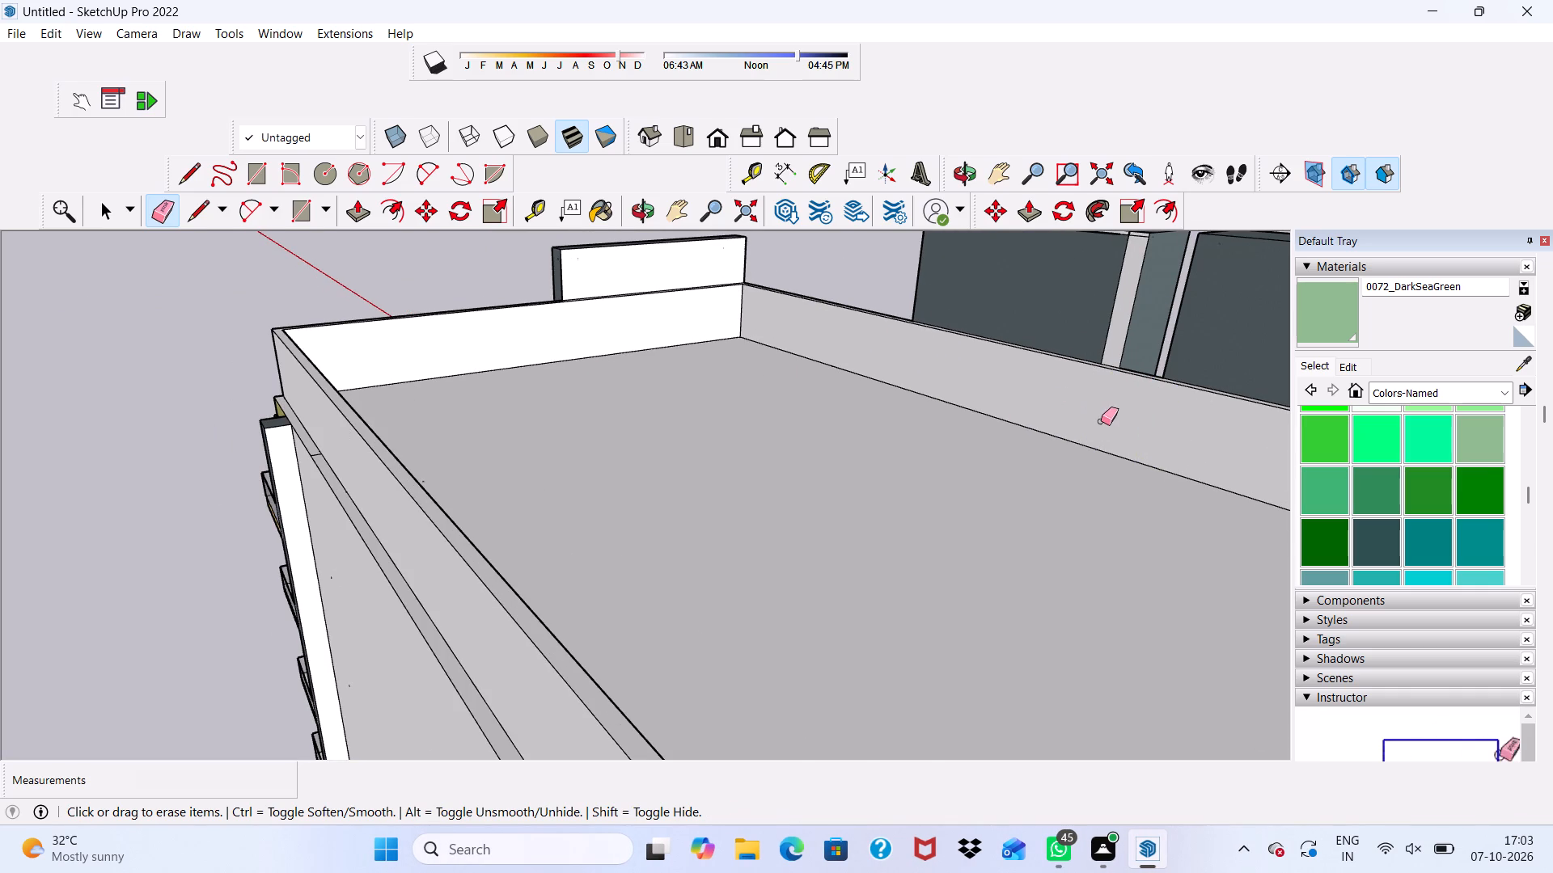
Erase the remaining vertical lines at the stair-facade end of the parapet's inner face behind the two tall frames.
{"action": "scroll", "coordinate": [489, 373], "scroll_direction": "up", "scroll_amount": 1}
{"action": "scroll", "coordinate": [480, 373], "scroll_direction": "down", "scroll_amount": 4}
{"action": "middle_click_drag", "start_coordinate": [600, 390], "coordinate": [975, 476]}
{"action": "scroll", "coordinate": [958, 352], "scroll_direction": "up", "scroll_amount": 5}
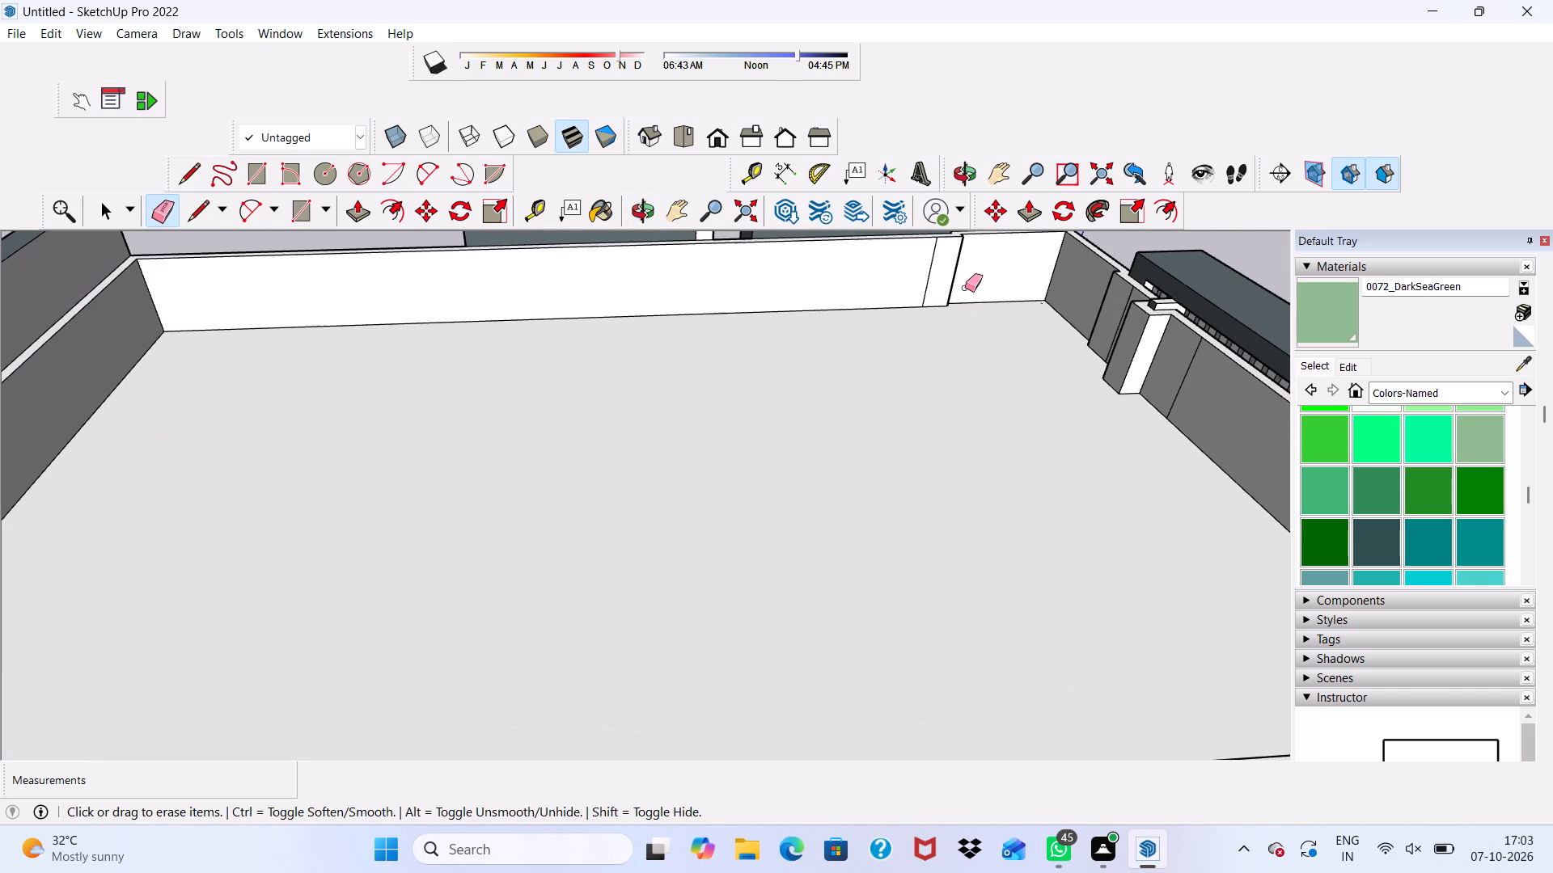
{"action": "left_click_drag", "start_coordinate": [965, 281], "coordinate": [910, 279]}
Erase the vertical seam lines beside the projecting column on the parapet's inner face along the green facade.
{"action": "left_click", "coordinate": [1130, 302]}
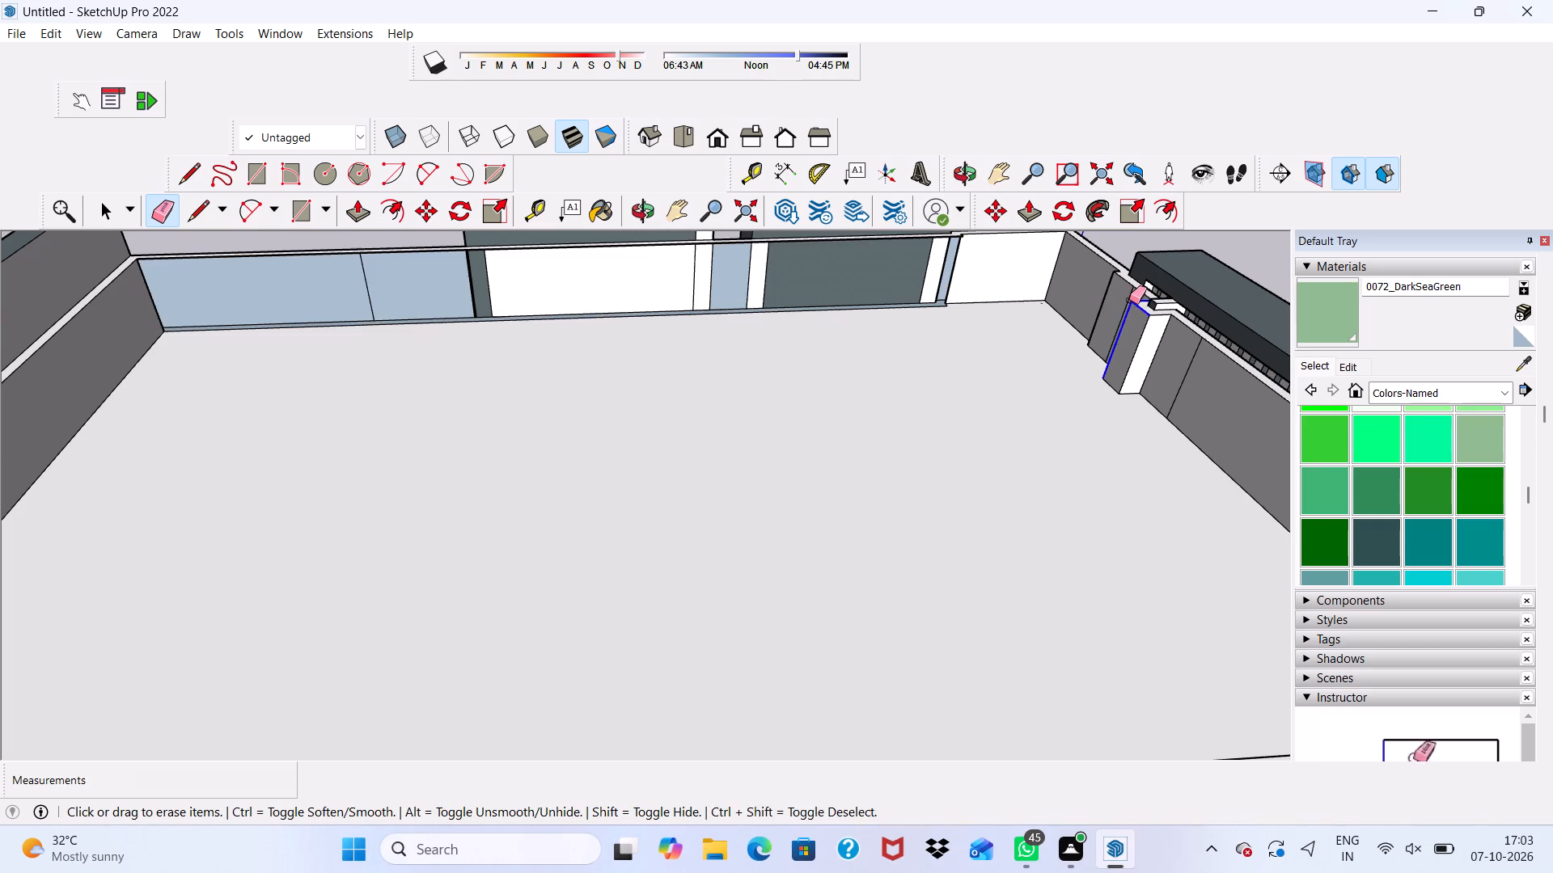
{"action": "key", "text": "ctrl+z"}
{"action": "scroll", "coordinate": [1094, 340], "scroll_direction": "up", "scroll_amount": 6, "text": "ctrl"}
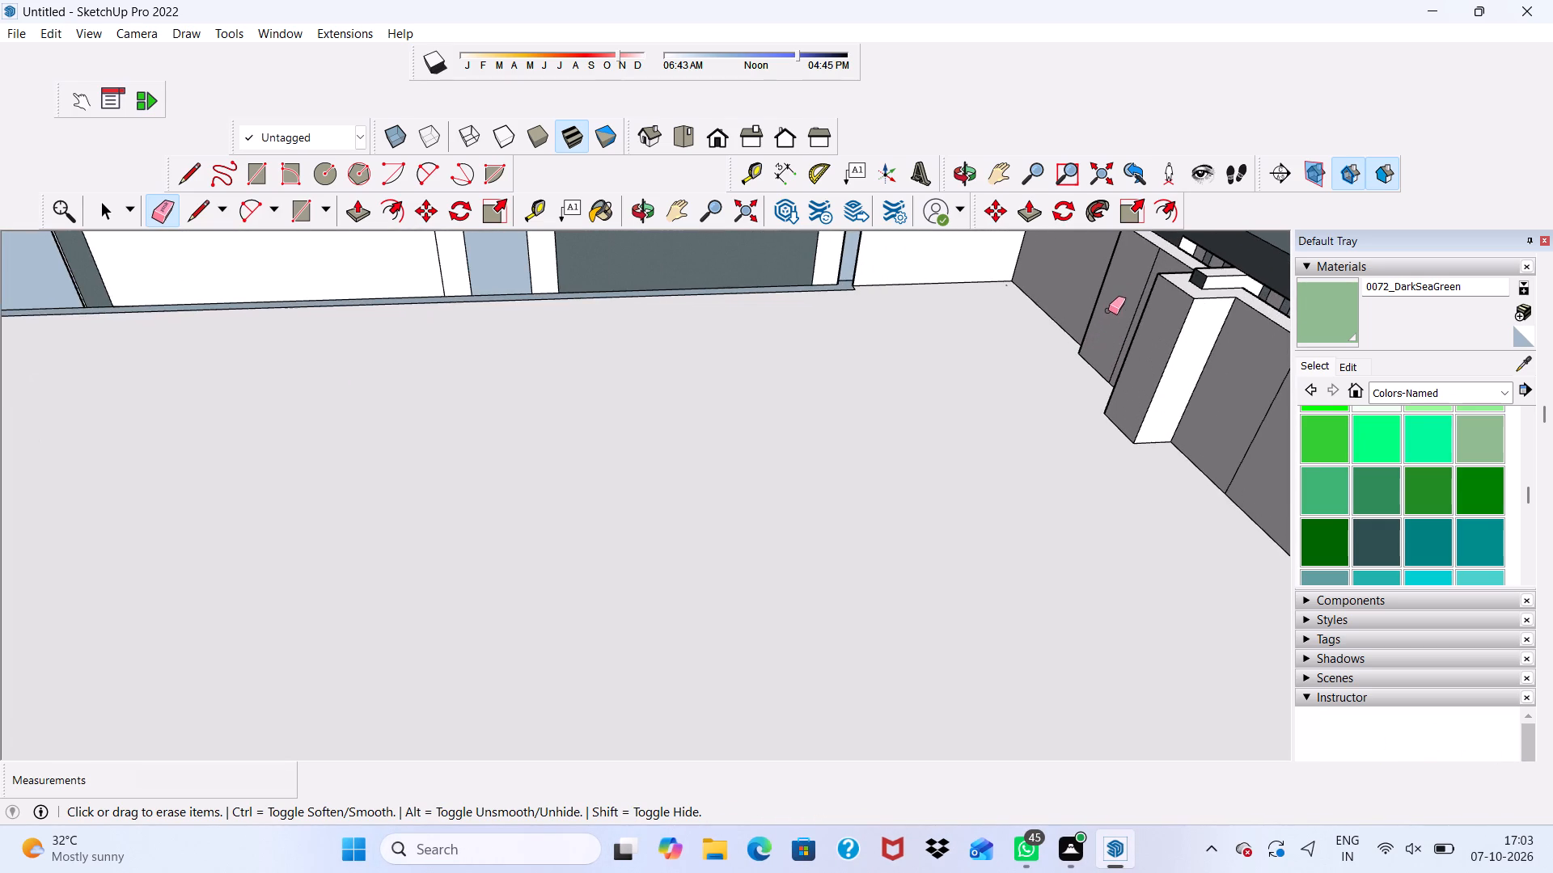
{"action": "left_click", "coordinate": [1145, 282]}
{"action": "scroll", "coordinate": [1120, 271], "scroll_direction": "up", "scroll_amount": 1}
{"action": "scroll", "coordinate": [1120, 271], "scroll_direction": "down", "scroll_amount": 2}
{"action": "middle_click_drag", "start_coordinate": [1120, 271], "coordinate": [1137, 279]}
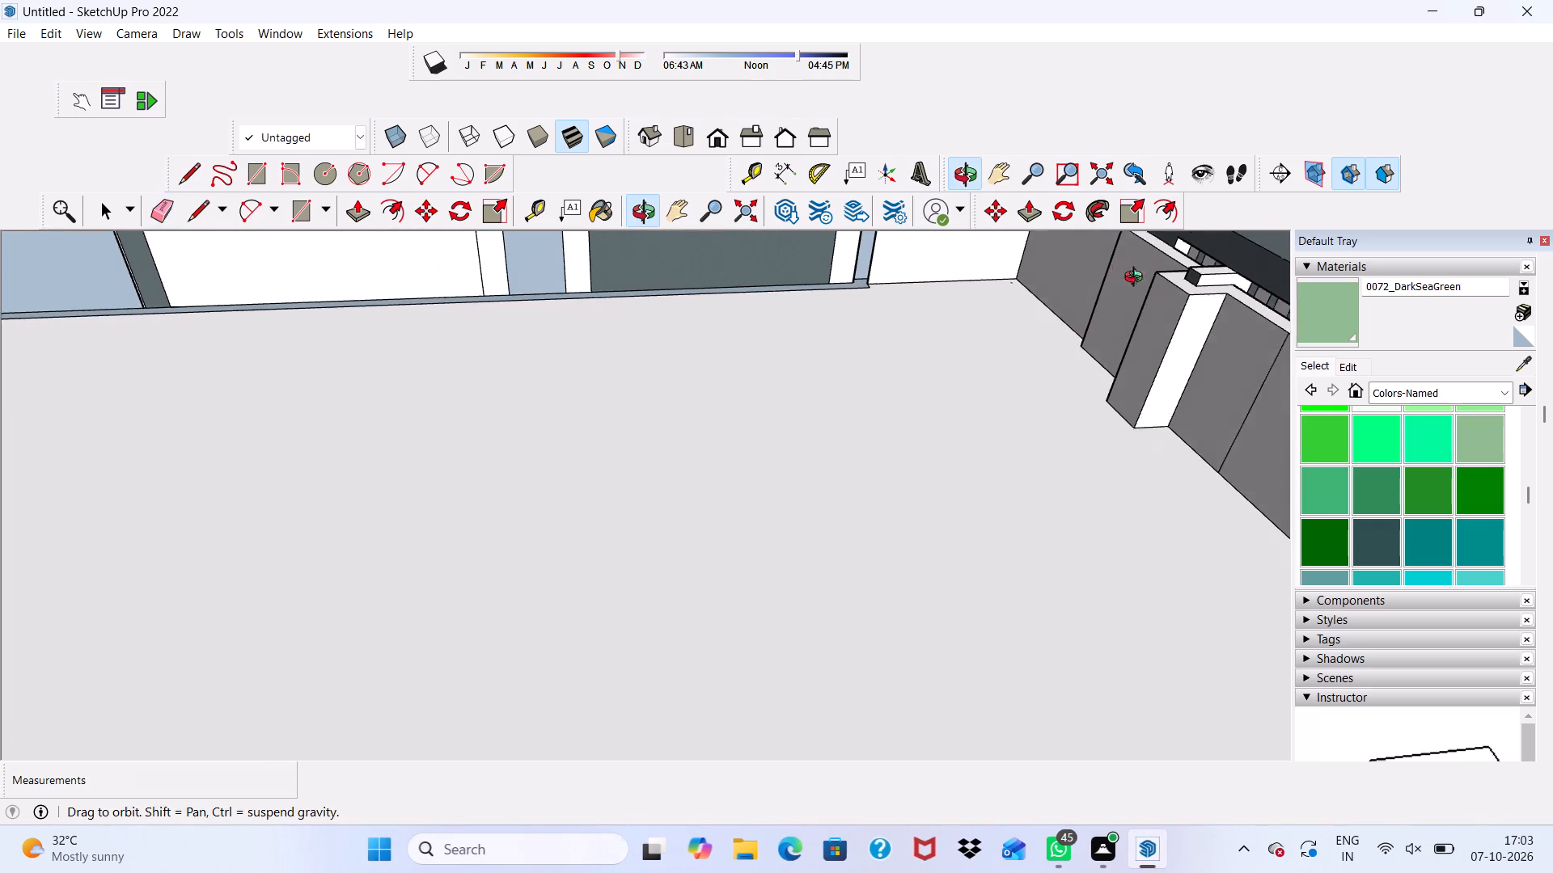
{"action": "middle_click_drag", "start_coordinate": [1137, 279], "coordinate": [1176, 299]}
{"action": "left_click_drag", "start_coordinate": [1246, 359], "coordinate": [1267, 412]}
{"action": "scroll", "coordinate": [850, 338], "scroll_direction": "down", "scroll_amount": 5}
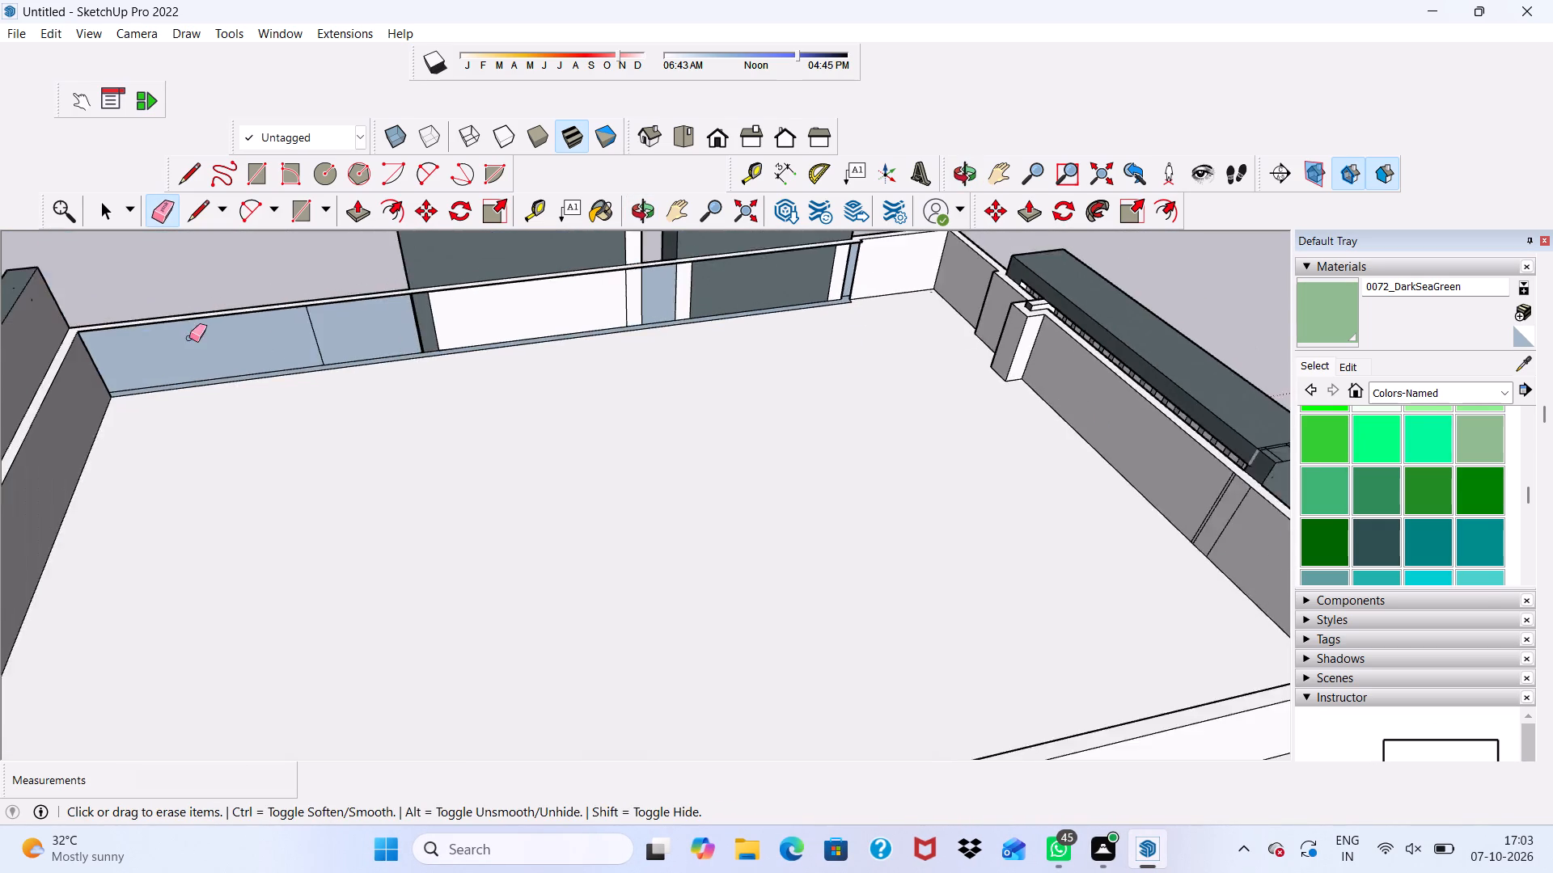
Erase the two pairs of vertical seam lines on the same inner parapet face, between the column and the blank-wall corner.
{"action": "scroll", "coordinate": [189, 338], "scroll_direction": "down", "scroll_amount": 3}
{"action": "scroll", "coordinate": [550, 418], "scroll_direction": "up", "scroll_amount": 1}
{"action": "left_click_drag", "start_coordinate": [1076, 469], "coordinate": [1099, 491]}
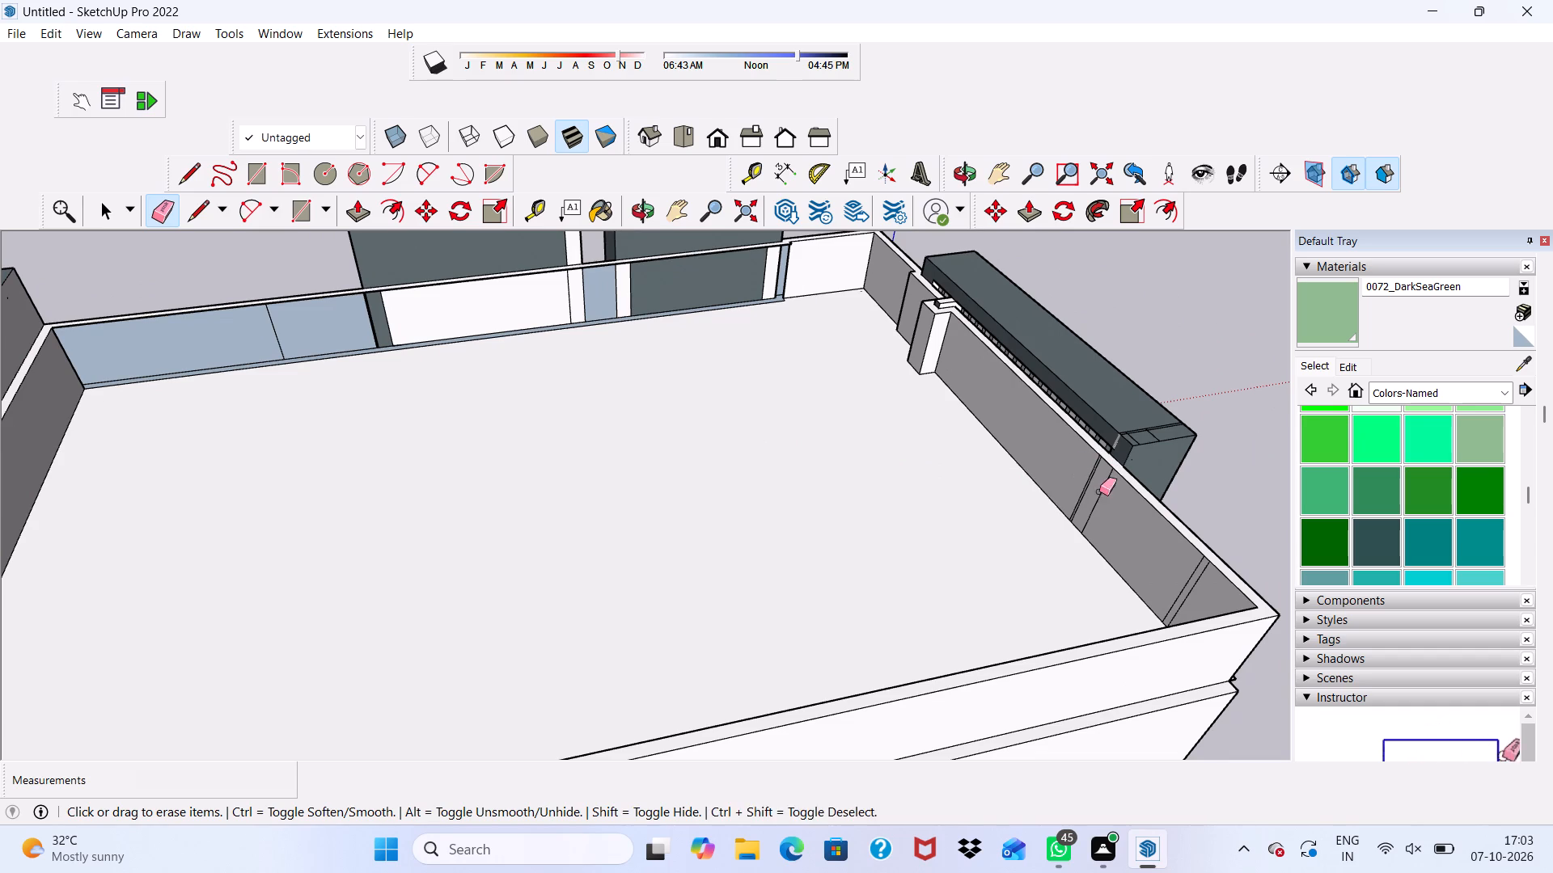
{"action": "left_click_drag", "start_coordinate": [1099, 491], "coordinate": [1141, 523]}
{"action": "double_click", "coordinate": [1199, 590]}
{"action": "left_click_drag", "start_coordinate": [1200, 591], "coordinate": [1160, 554]}
{"action": "left_click_drag", "start_coordinate": [1077, 497], "coordinate": [1086, 494]}
{"action": "left_click", "coordinate": [1086, 494]}
Paint the blank side wall with the 0081_CadetBlue colour.
{"action": "scroll", "coordinate": [563, 521], "scroll_direction": "down", "scroll_amount": 3}
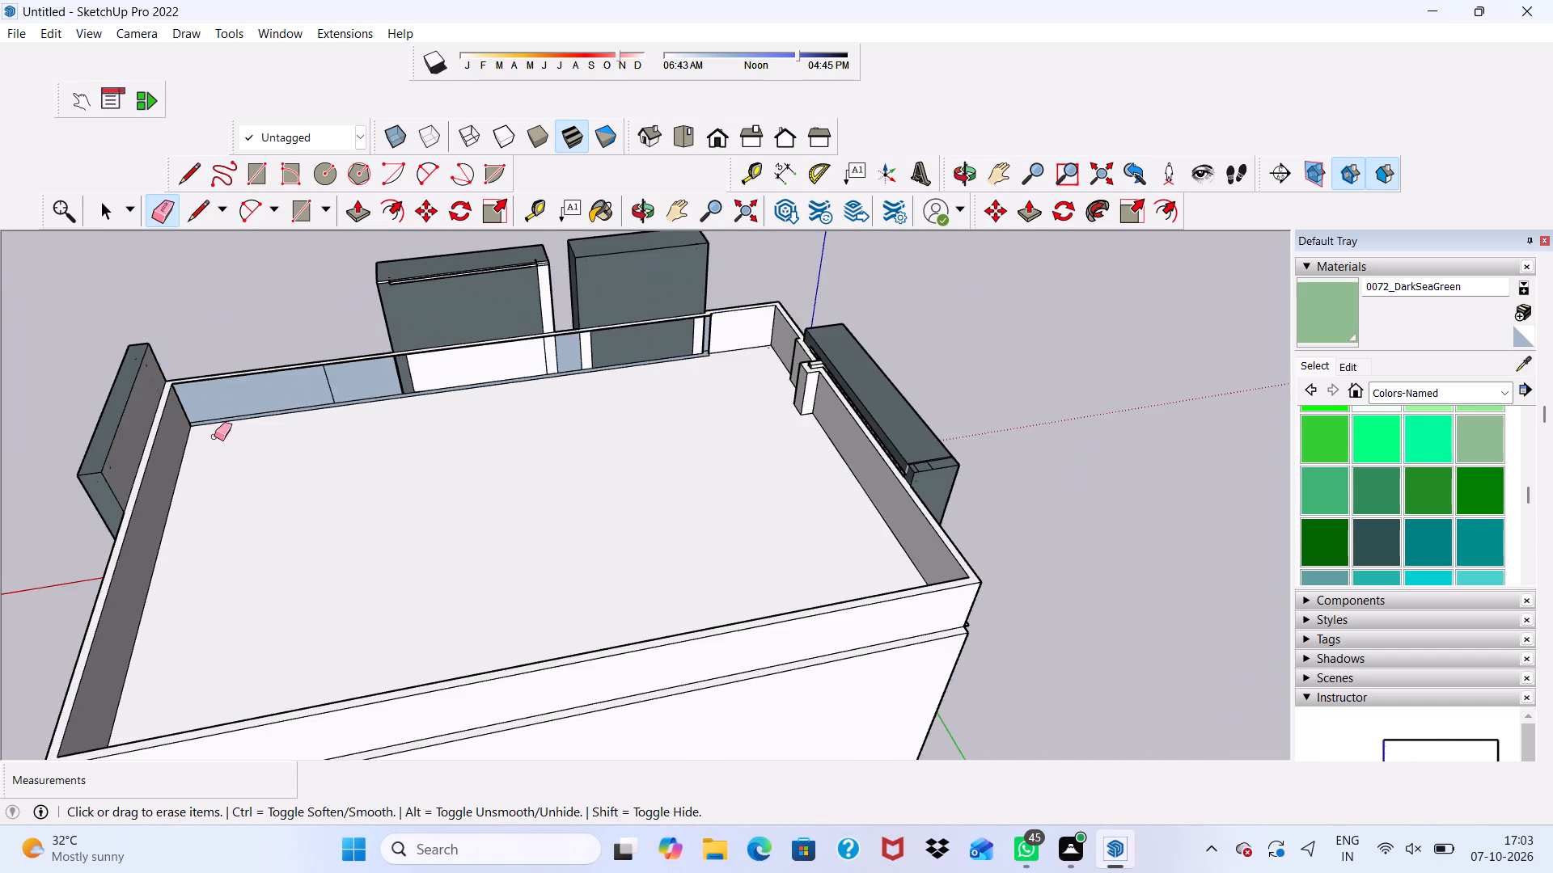
{"action": "scroll", "coordinate": [214, 436], "scroll_direction": "down", "scroll_amount": 3}
{"action": "middle_click_drag", "start_coordinate": [320, 525], "coordinate": [280, 424]}
{"action": "key", "text": "space"}
{"action": "scroll", "coordinate": [482, 433], "scroll_direction": "up", "scroll_amount": 1}
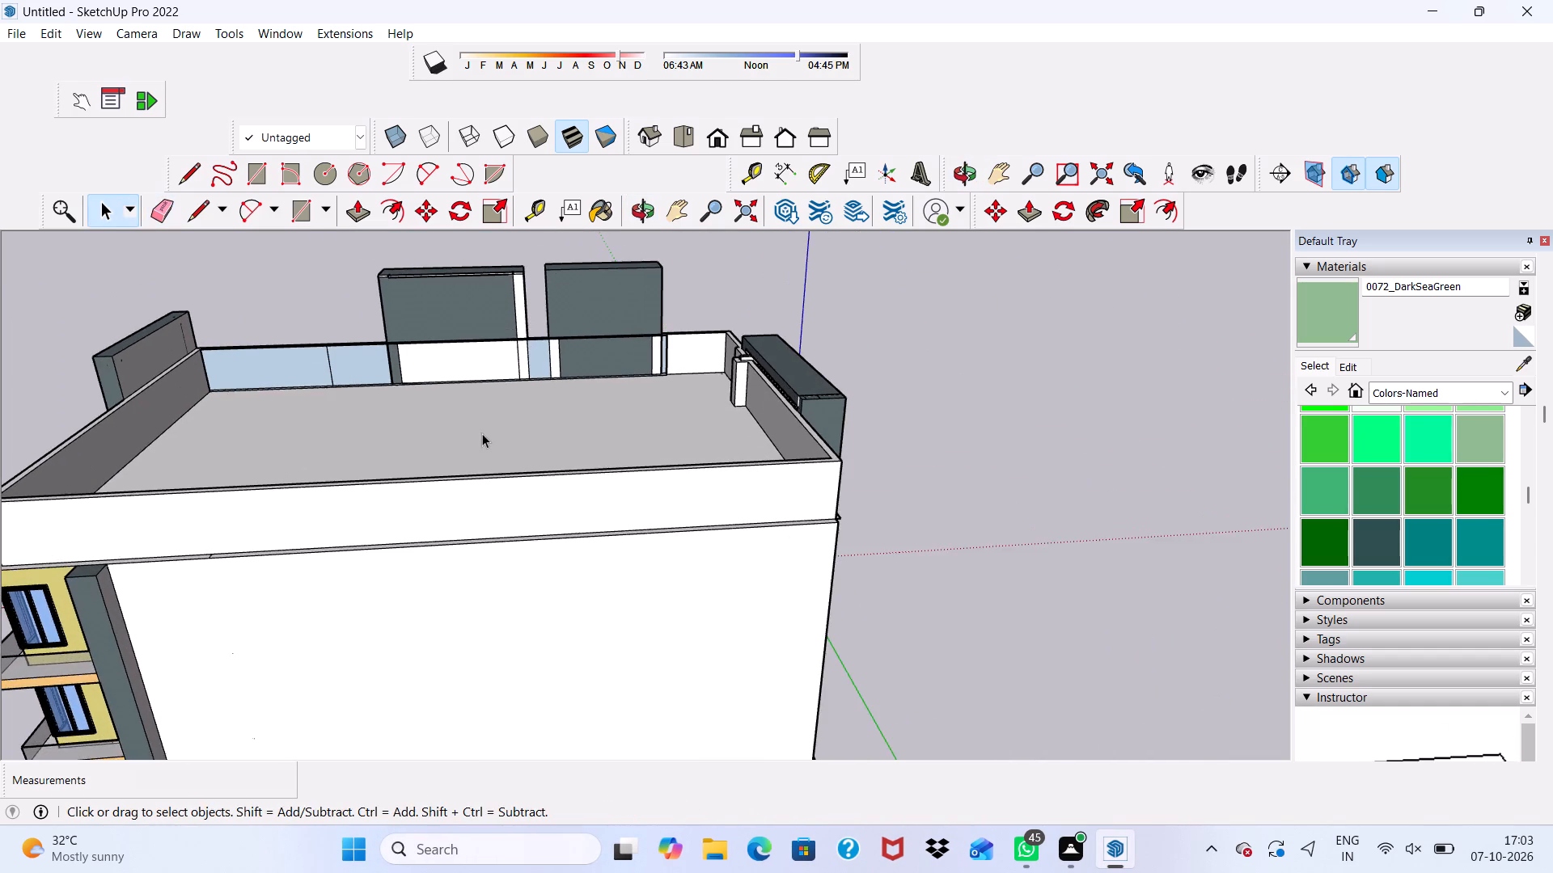
{"action": "middle_click_drag", "start_coordinate": [482, 433], "coordinate": [131, 333]}
{"action": "scroll", "coordinate": [482, 433], "scroll_direction": "down", "scroll_amount": 1}
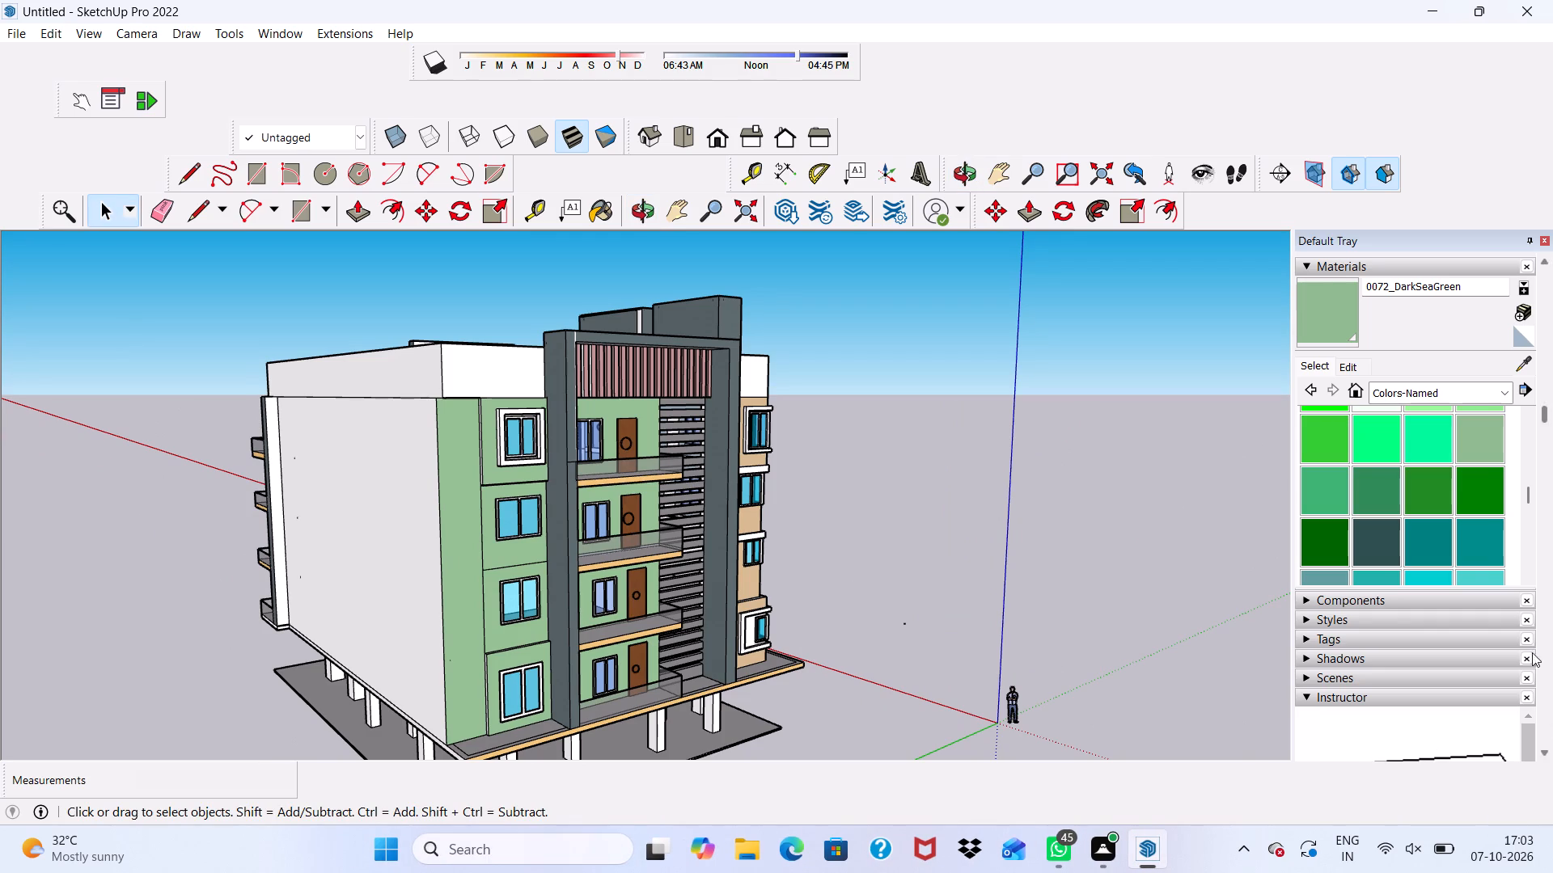
{"action": "scroll", "coordinate": [1384, 549], "scroll_direction": "down", "scroll_amount": 1}
{"action": "left_click", "coordinate": [1342, 508]}
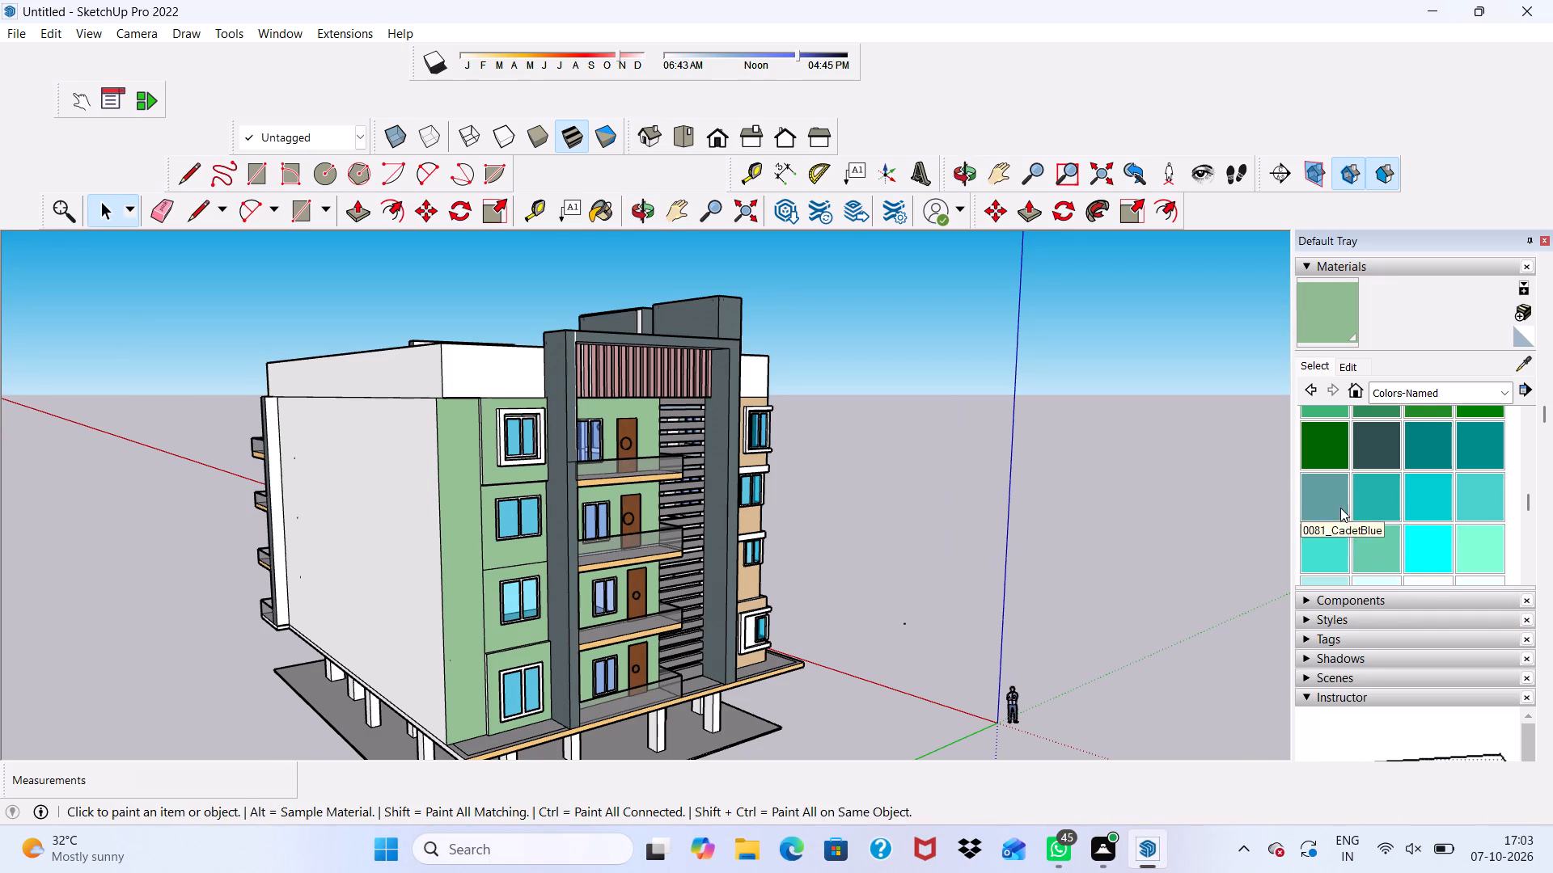
{"action": "left_click", "coordinate": [368, 504]}
Paint the parapet's outer faces 0081_CadetBlue above the blank wall, the khaki facade, and the louvres with the adjoining window wall.
{"action": "scroll", "coordinate": [455, 500], "scroll_direction": "down", "scroll_amount": 3}
{"action": "middle_click_drag", "start_coordinate": [254, 498], "coordinate": [493, 555]}
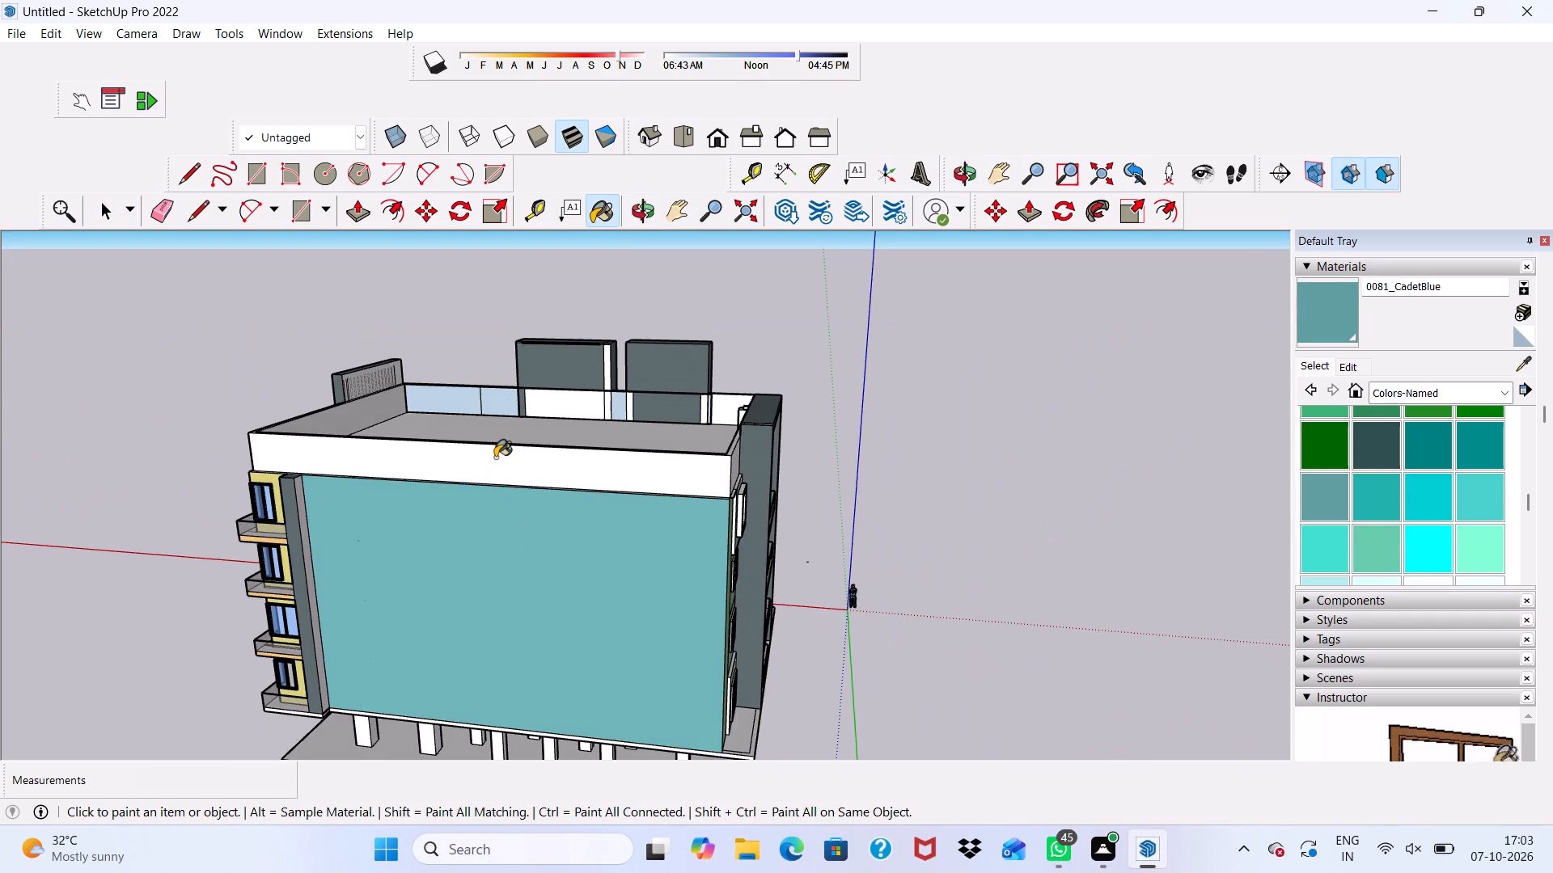
{"action": "left_click", "coordinate": [495, 458]}
{"action": "middle_click_drag", "start_coordinate": [426, 454], "coordinate": [706, 465]}
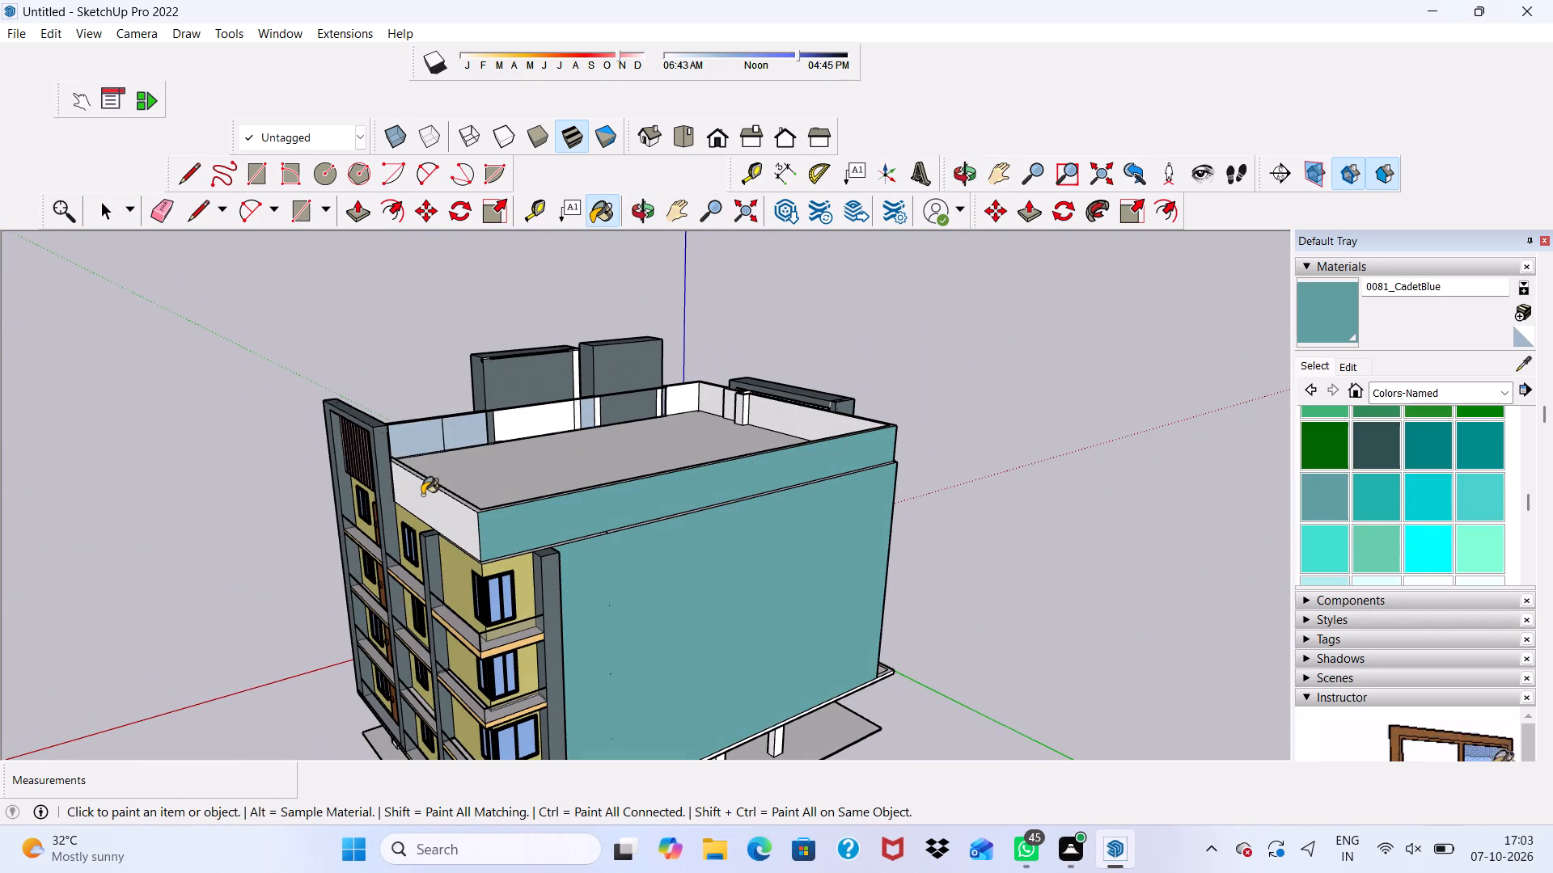
{"action": "left_click", "coordinate": [422, 495]}
{"action": "scroll", "coordinate": [485, 469], "scroll_direction": "down", "scroll_amount": 4}
{"action": "middle_click_drag", "start_coordinate": [498, 488], "coordinate": [965, 416]}
{"action": "scroll", "coordinate": [485, 409], "scroll_direction": "up", "scroll_amount": 3}
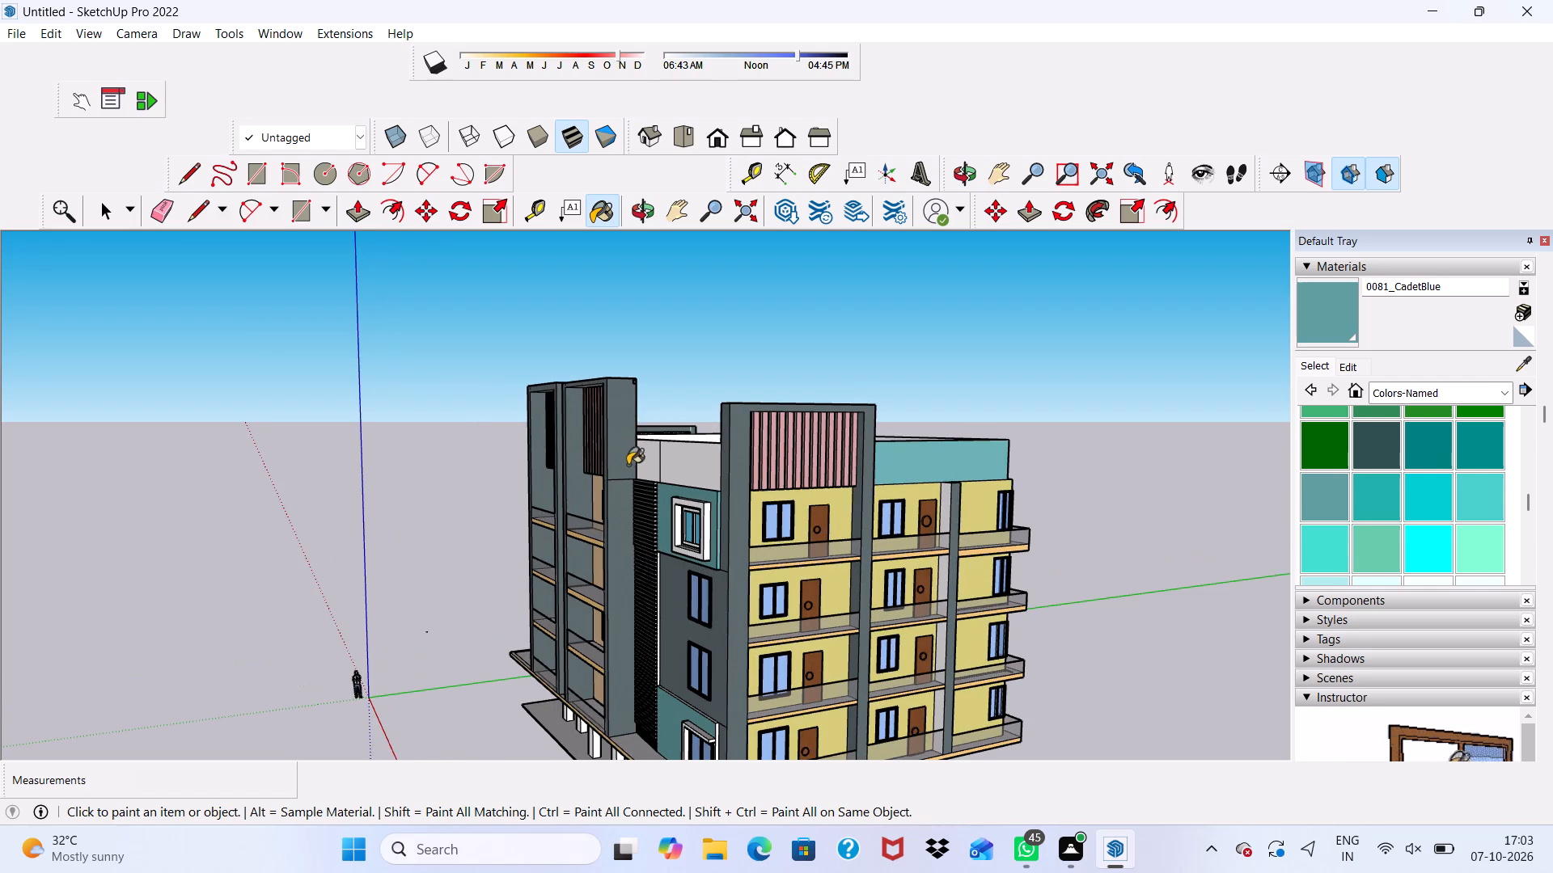
{"action": "left_click", "coordinate": [649, 465]}
{"action": "left_click", "coordinate": [706, 466]}
Erase the vertical seam line on the parapet's outer face above the louvres.
{"action": "scroll", "coordinate": [604, 411], "scroll_direction": "up", "scroll_amount": 3}
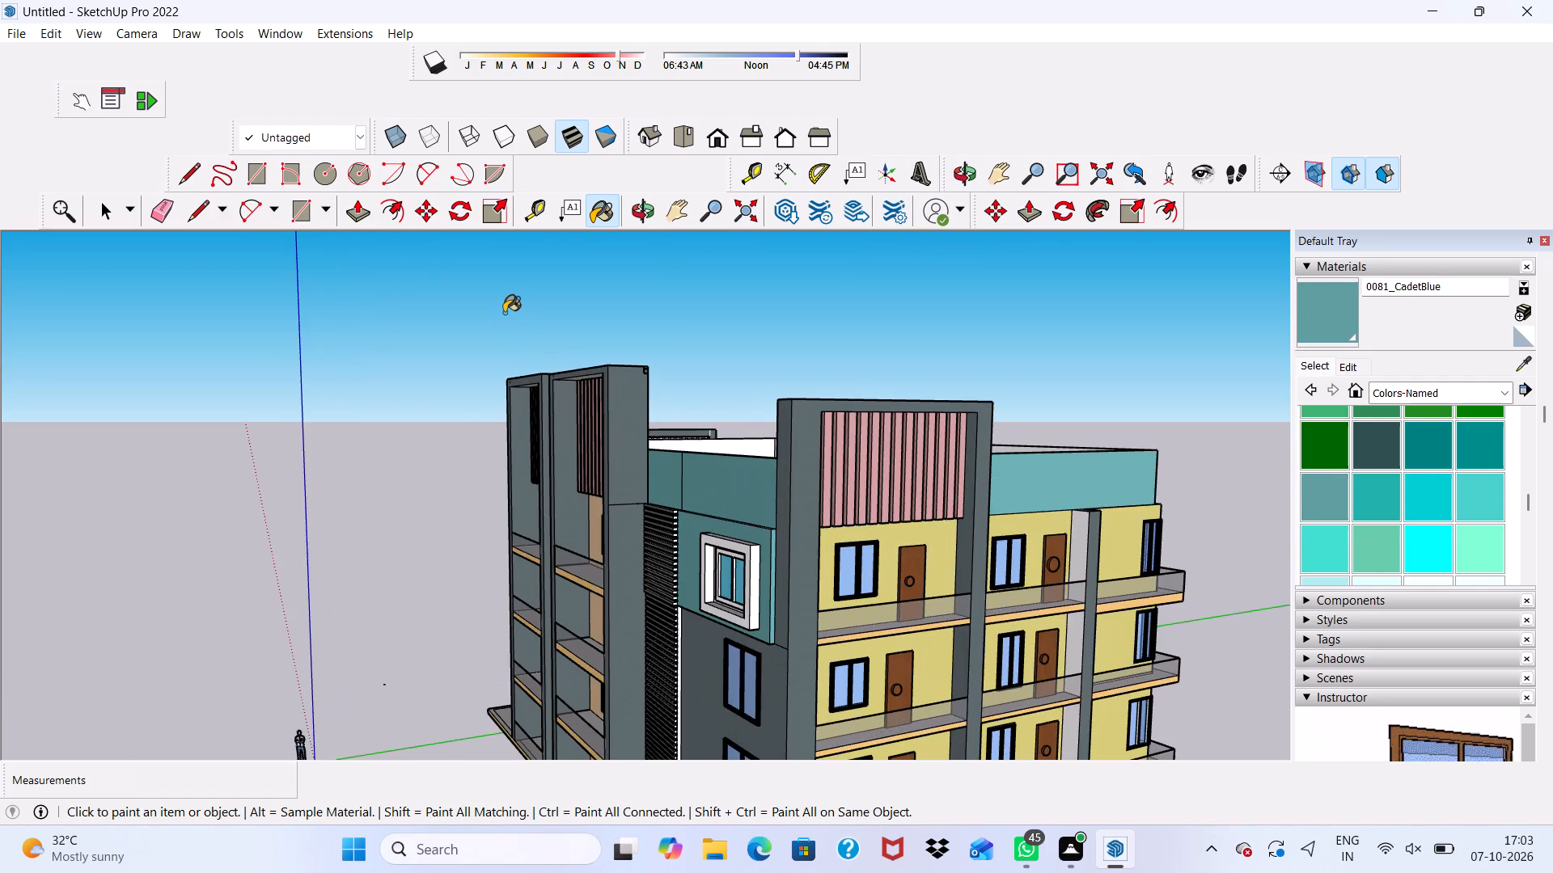
{"action": "scroll", "coordinate": [504, 313], "scroll_direction": "up", "scroll_amount": 4}
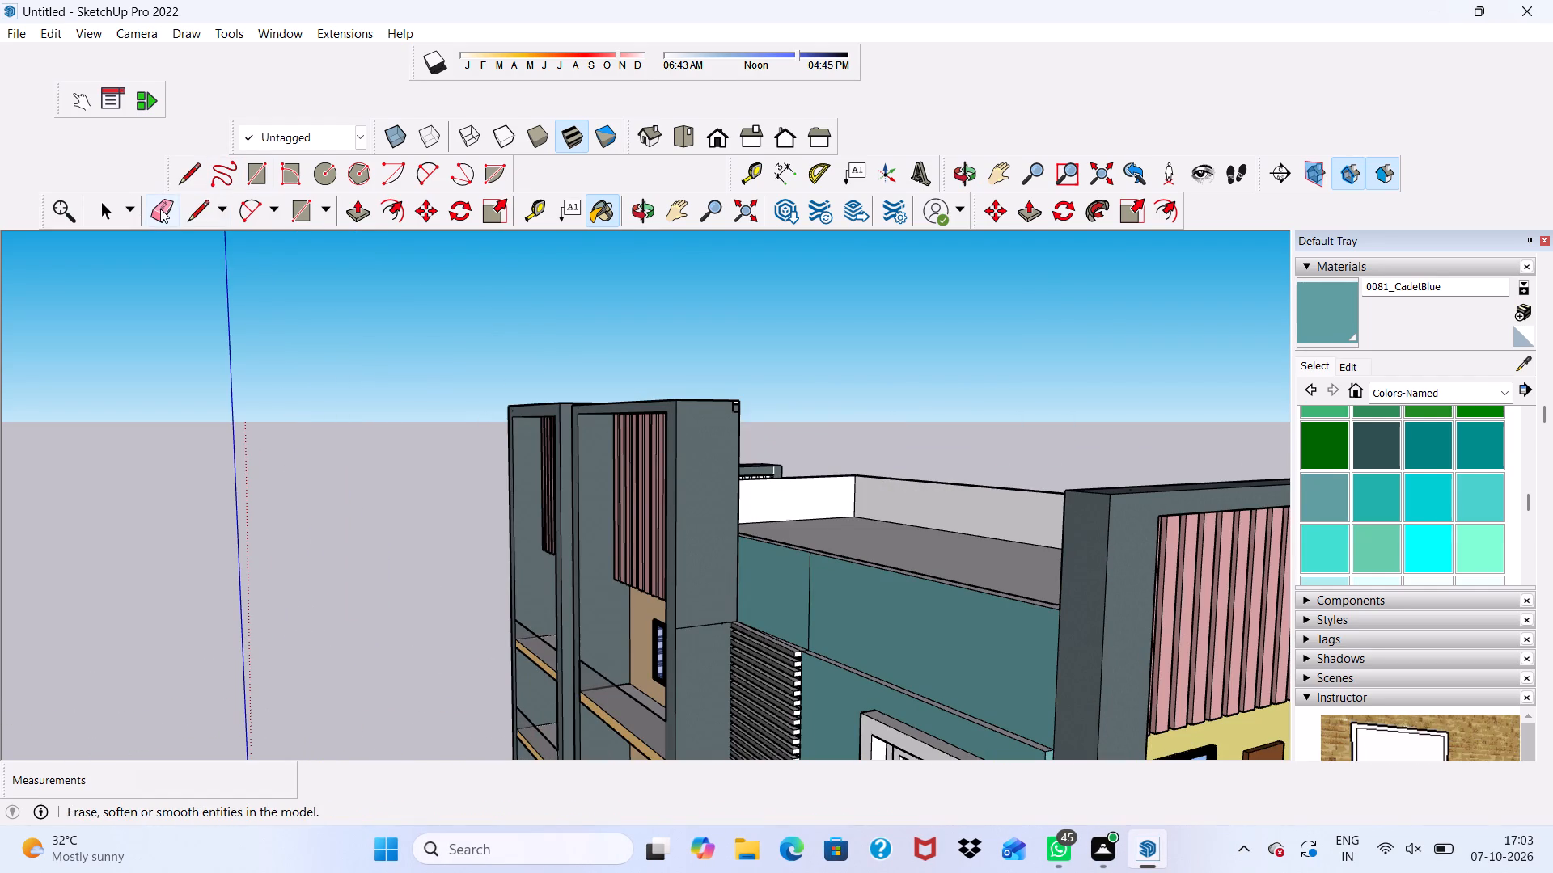
{"action": "left_click_drag", "start_coordinate": [160, 209], "coordinate": [177, 227]}
{"action": "scroll", "coordinate": [782, 535], "scroll_direction": "up", "scroll_amount": 2}
{"action": "left_click_drag", "start_coordinate": [818, 584], "coordinate": [827, 590]}
{"action": "scroll", "coordinate": [760, 553], "scroll_direction": "down", "scroll_amount": 3}
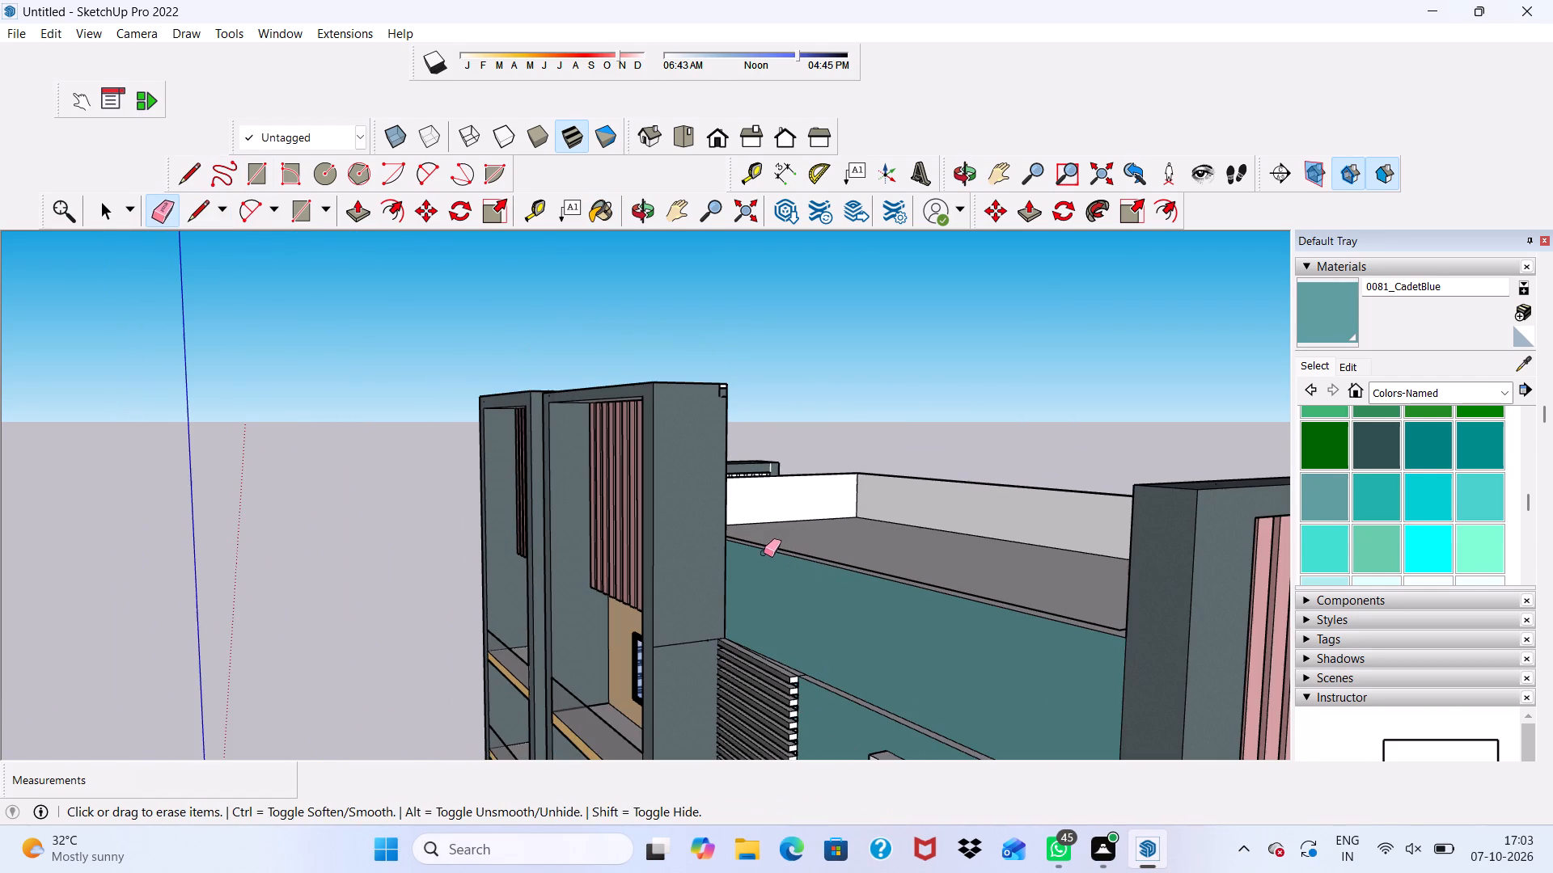
Paint the parapet's top surface 0081_CadetBlue.
{"action": "left_click", "coordinate": [1323, 496]}
{"action": "scroll", "coordinate": [1078, 618], "scroll_direction": "up", "scroll_amount": 8}
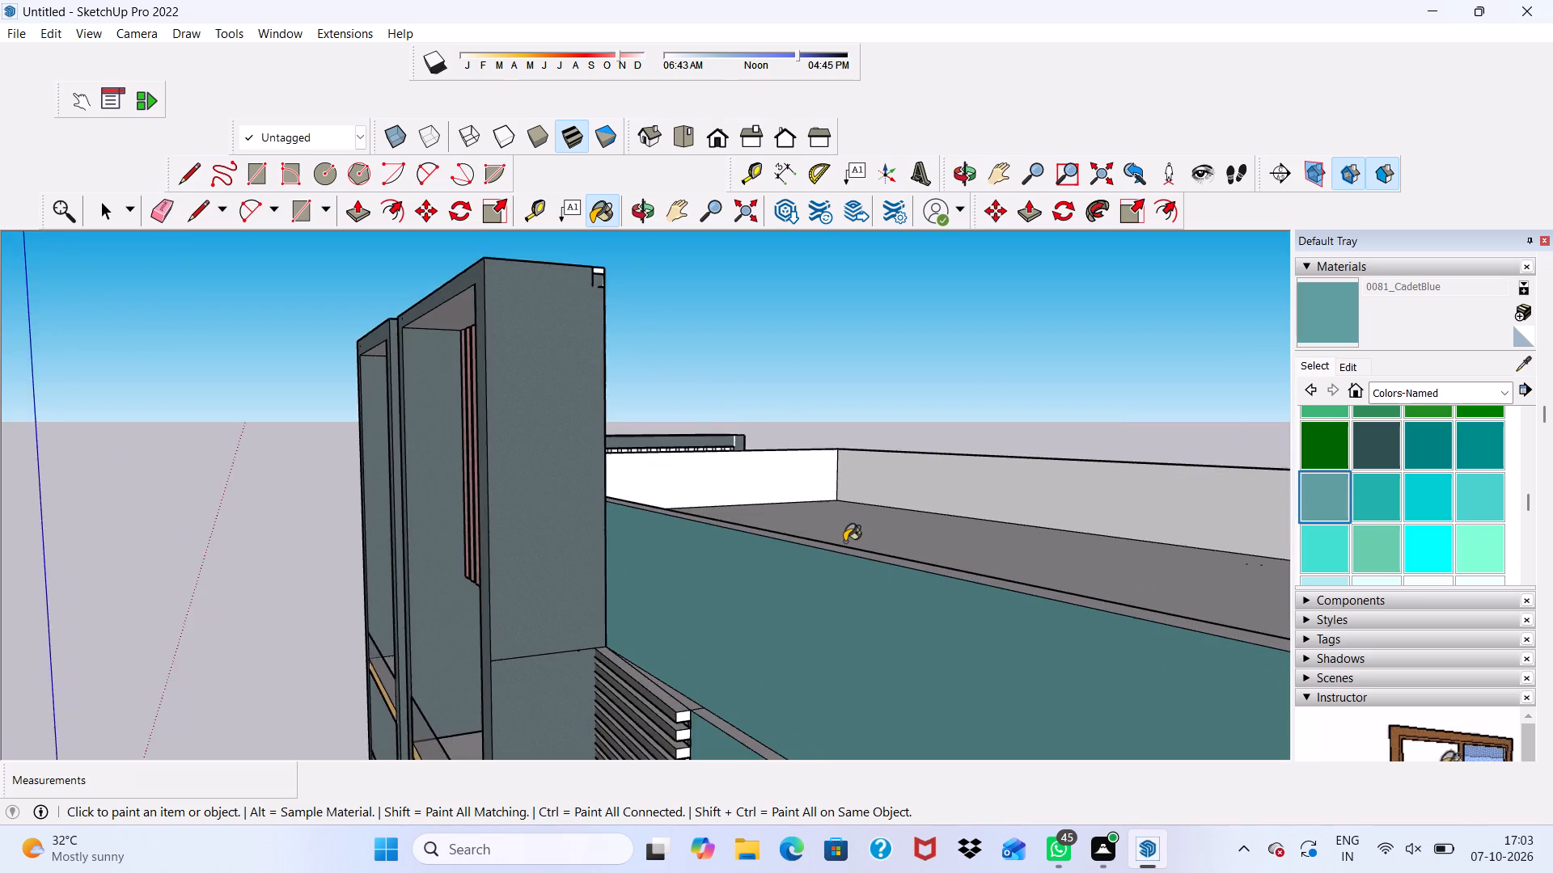
{"action": "scroll", "coordinate": [844, 542], "scroll_direction": "up", "scroll_amount": 3}
{"action": "scroll", "coordinate": [401, 627], "scroll_direction": "down", "scroll_amount": 3}
{"action": "left_click", "coordinate": [338, 641]}
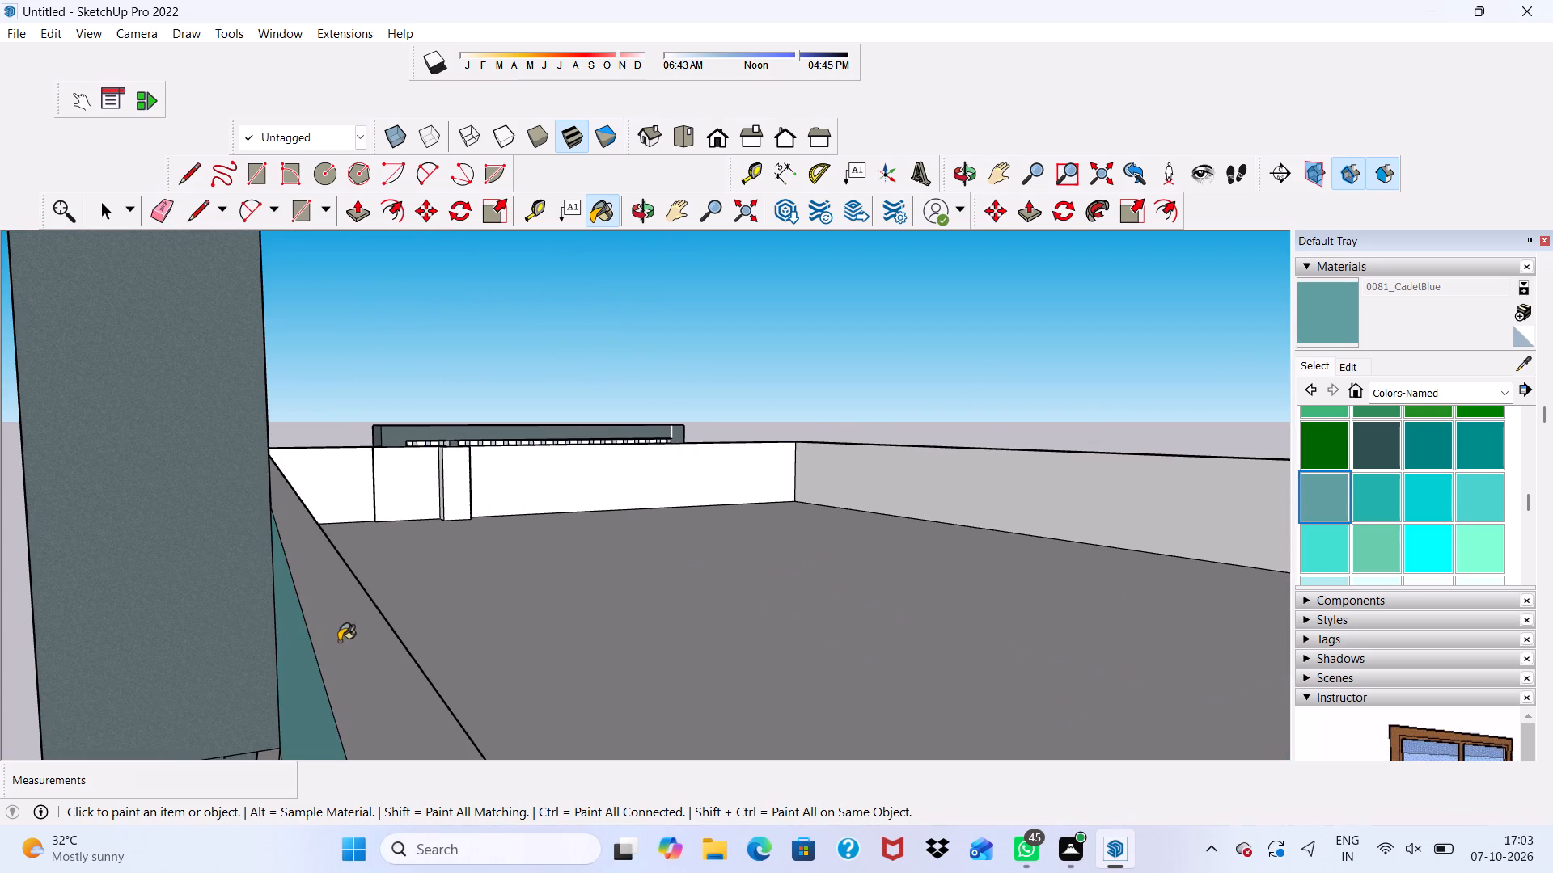
Paint the peach facade's outer parapet faces 0081_CadetBlue, at its window end and between the two tall frames.
{"action": "scroll", "coordinate": [339, 641], "scroll_direction": "down", "scroll_amount": 20}
{"action": "scroll", "coordinate": [339, 641], "scroll_direction": "down", "scroll_amount": 6}
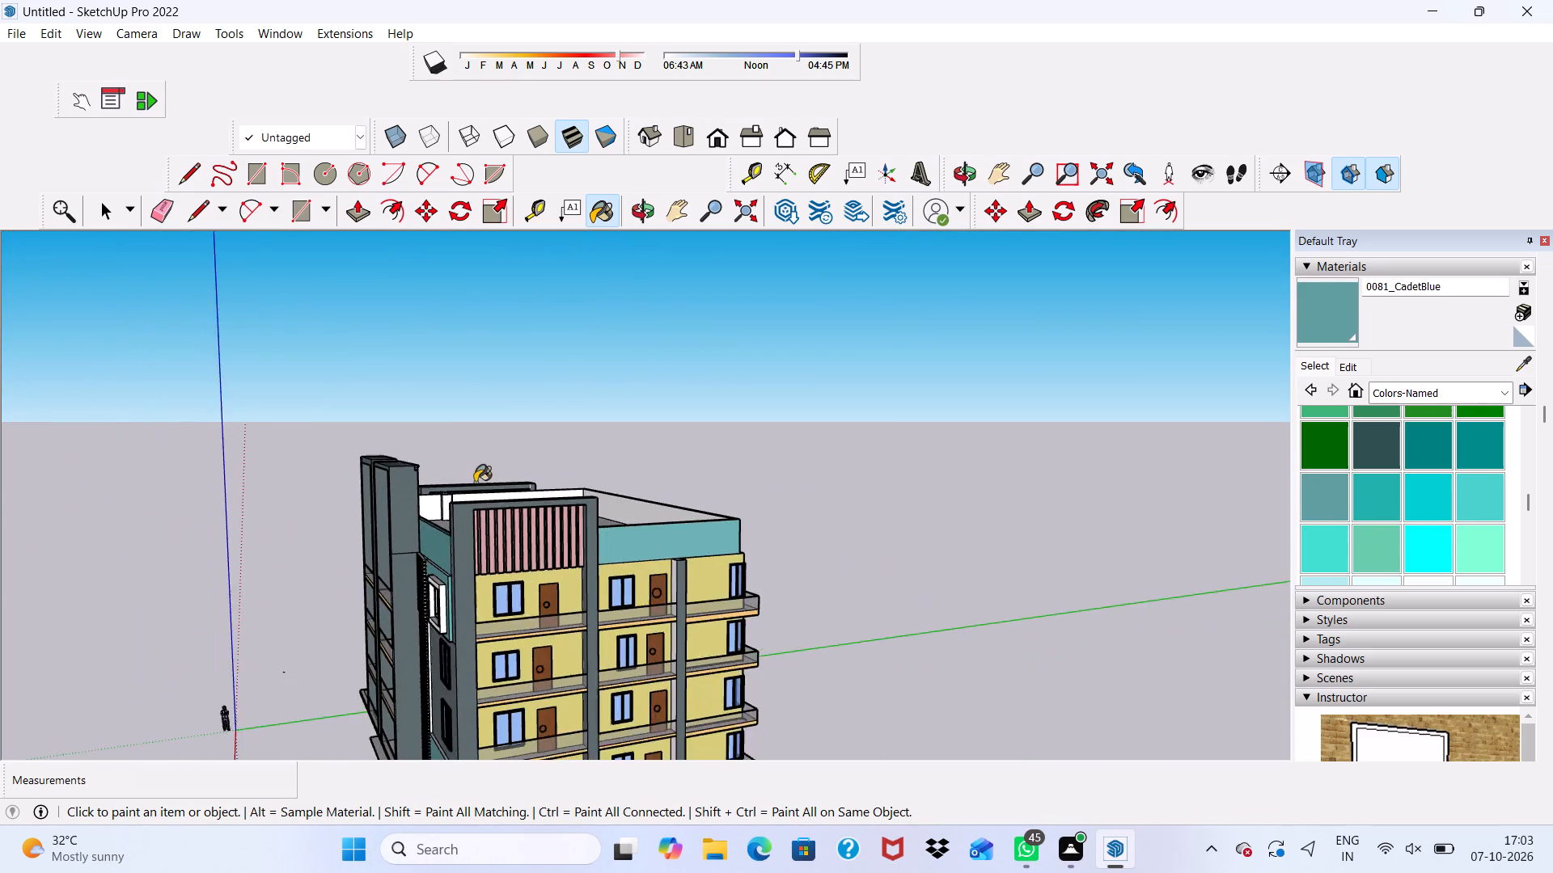
{"action": "scroll", "coordinate": [475, 483], "scroll_direction": "down", "scroll_amount": 2}
{"action": "middle_click_drag", "start_coordinate": [484, 500], "coordinate": [808, 473]}
{"action": "scroll", "coordinate": [226, 513], "scroll_direction": "up", "scroll_amount": 3}
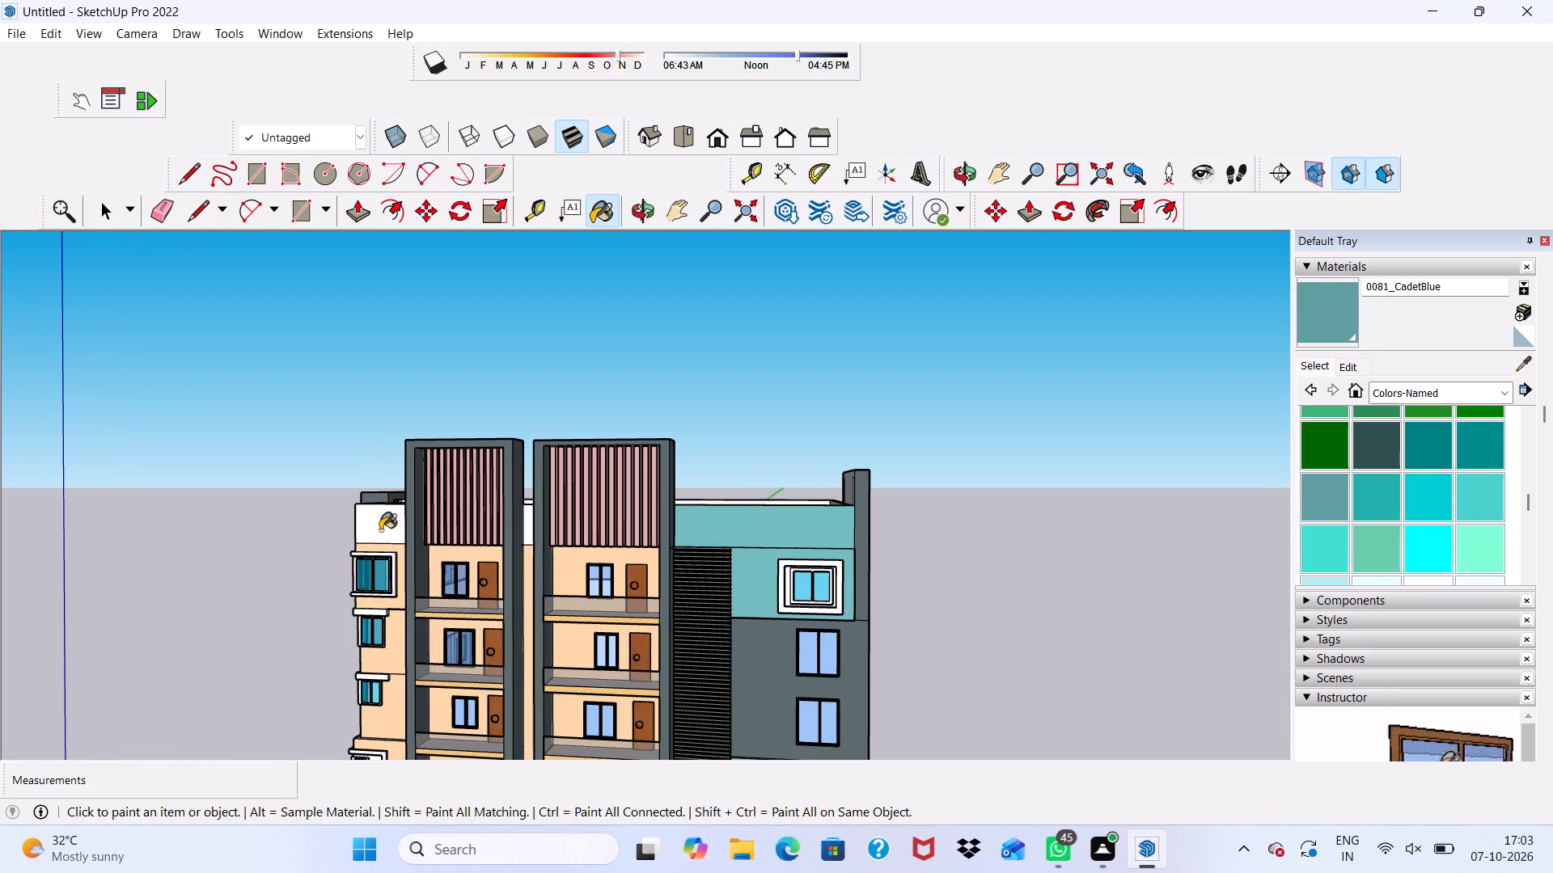
{"action": "left_click", "coordinate": [380, 530]}
{"action": "middle_click_drag", "start_coordinate": [362, 541], "coordinate": [372, 544]}
{"action": "scroll", "coordinate": [571, 529], "scroll_direction": "up", "scroll_amount": 9}
{"action": "left_click", "coordinate": [536, 512]}
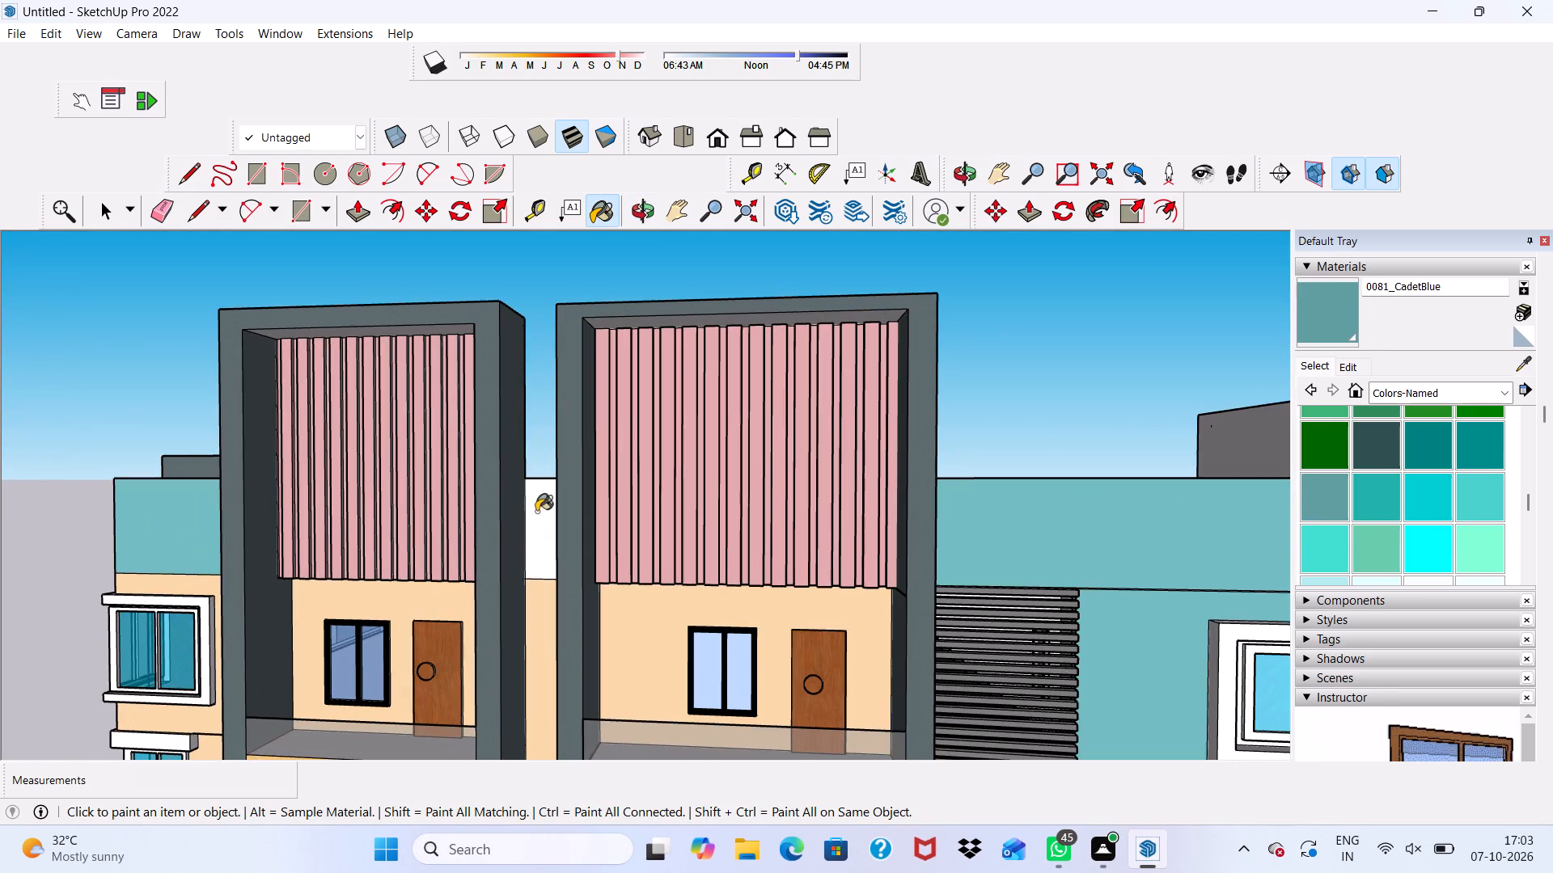
Paint the parapet's inner faces along the blank wall and the khaki facade 0081_CadetBlue.
{"action": "scroll", "coordinate": [536, 512], "scroll_direction": "down", "scroll_amount": 10}
{"action": "middle_click_drag", "start_coordinate": [533, 493], "coordinate": [793, 601]}
{"action": "scroll", "coordinate": [626, 365], "scroll_direction": "up", "scroll_amount": 4}
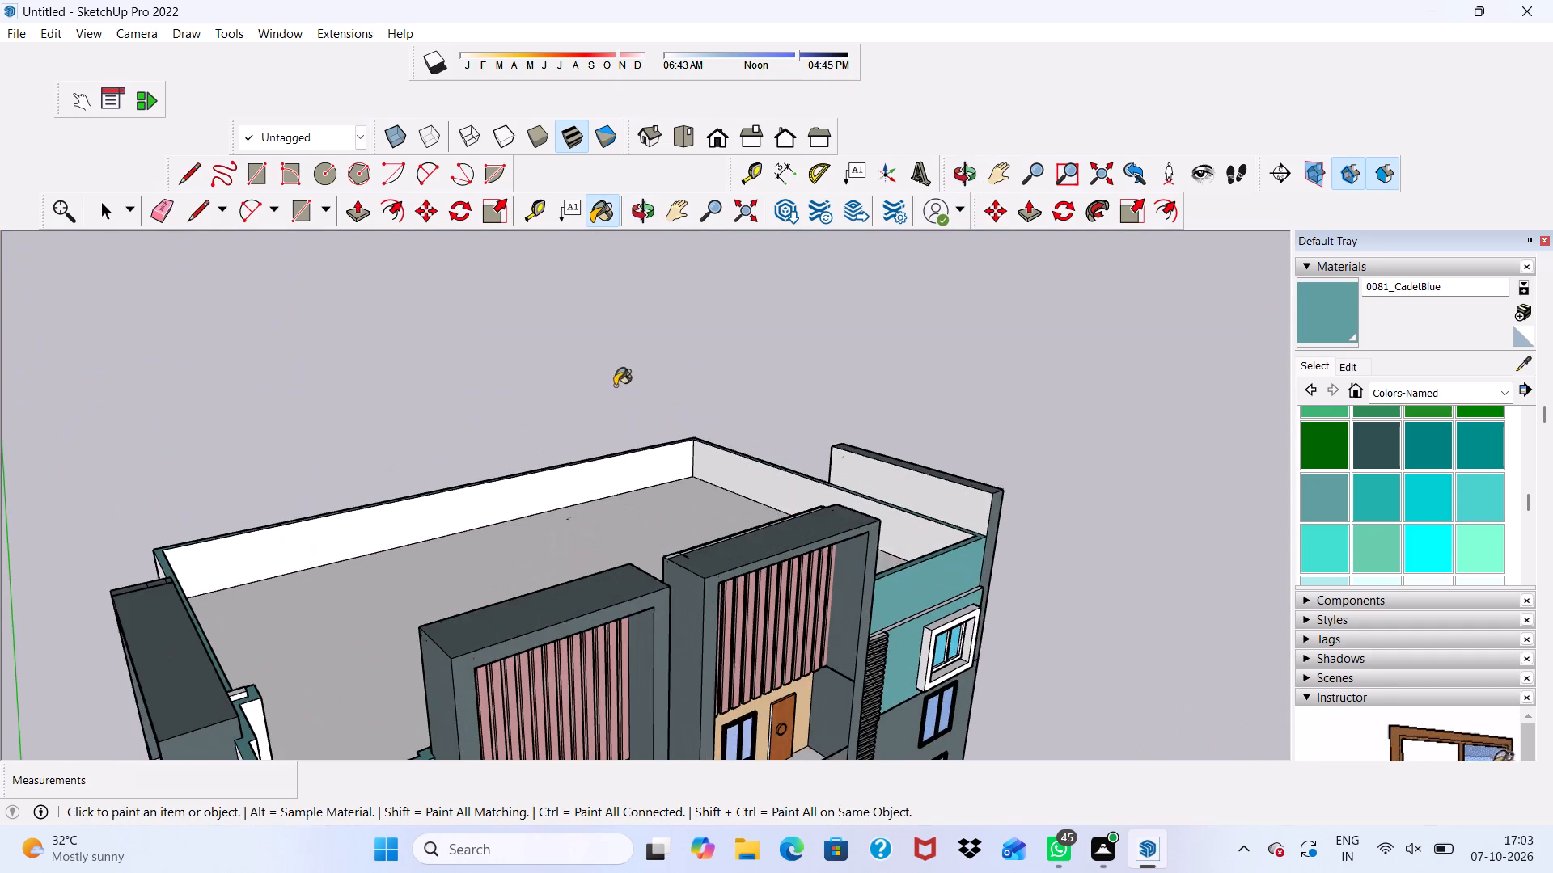
{"action": "scroll", "coordinate": [615, 386], "scroll_direction": "up", "scroll_amount": 3}
{"action": "left_click", "coordinate": [591, 483]}
{"action": "left_click", "coordinate": [743, 466]}
Paint the outer parapet faces on both sides of the green facade's large frame 0081_CadetBlue.
{"action": "scroll", "coordinate": [657, 460], "scroll_direction": "down", "scroll_amount": 5}
{"action": "middle_click_drag", "start_coordinate": [659, 462], "coordinate": [680, 466]}
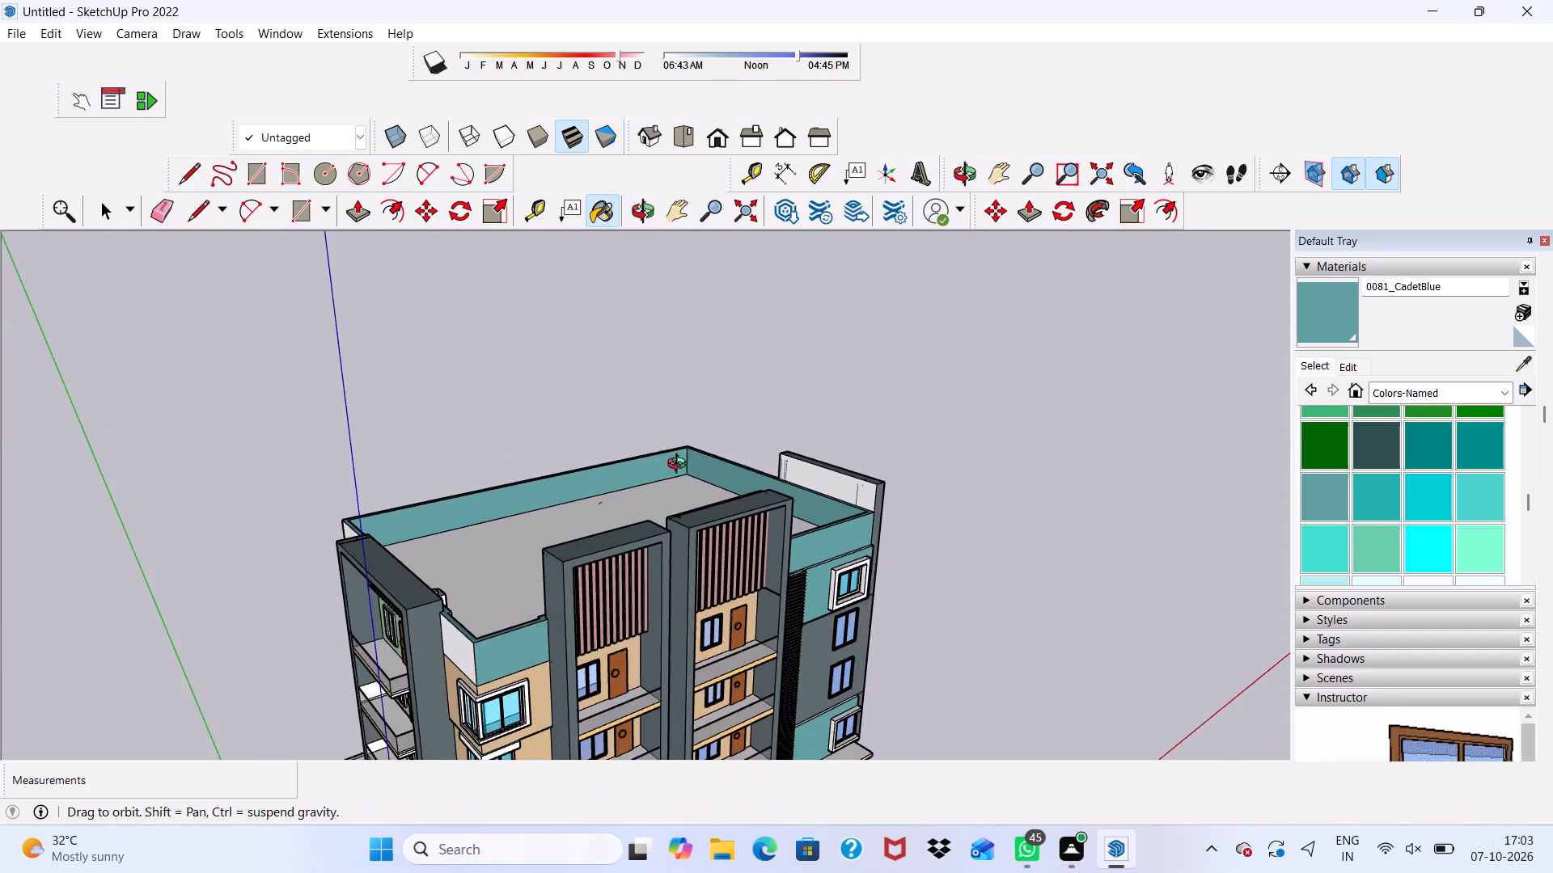
{"action": "middle_click_drag", "start_coordinate": [680, 466], "coordinate": [950, 437]}
{"action": "left_click", "coordinate": [433, 612]}
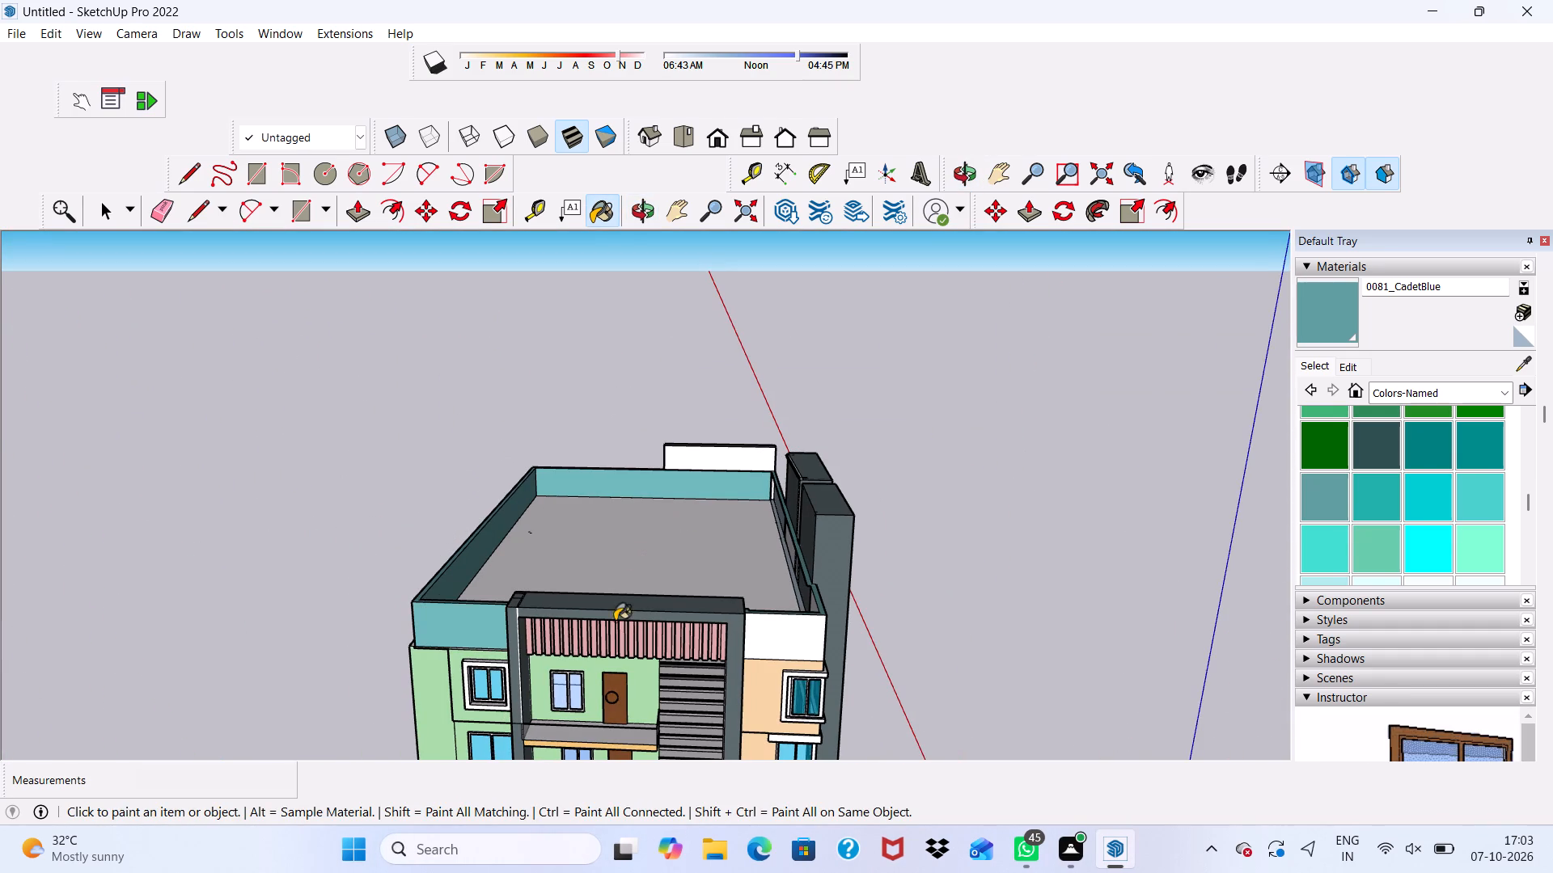
{"action": "left_click", "coordinate": [791, 634]}
Paint the wall sections seen along the parapet's inner side behind the two tall frames 0081_CadetBlue, up to the green-facade corner.
{"action": "middle_click_drag", "start_coordinate": [652, 556], "coordinate": [946, 548]}
{"action": "scroll", "coordinate": [700, 529], "scroll_direction": "up", "scroll_amount": 4}
{"action": "left_click", "coordinate": [780, 490]}
{"action": "left_click", "coordinate": [693, 472]}
{"action": "scroll", "coordinate": [648, 510], "scroll_direction": "down", "scroll_amount": 1}
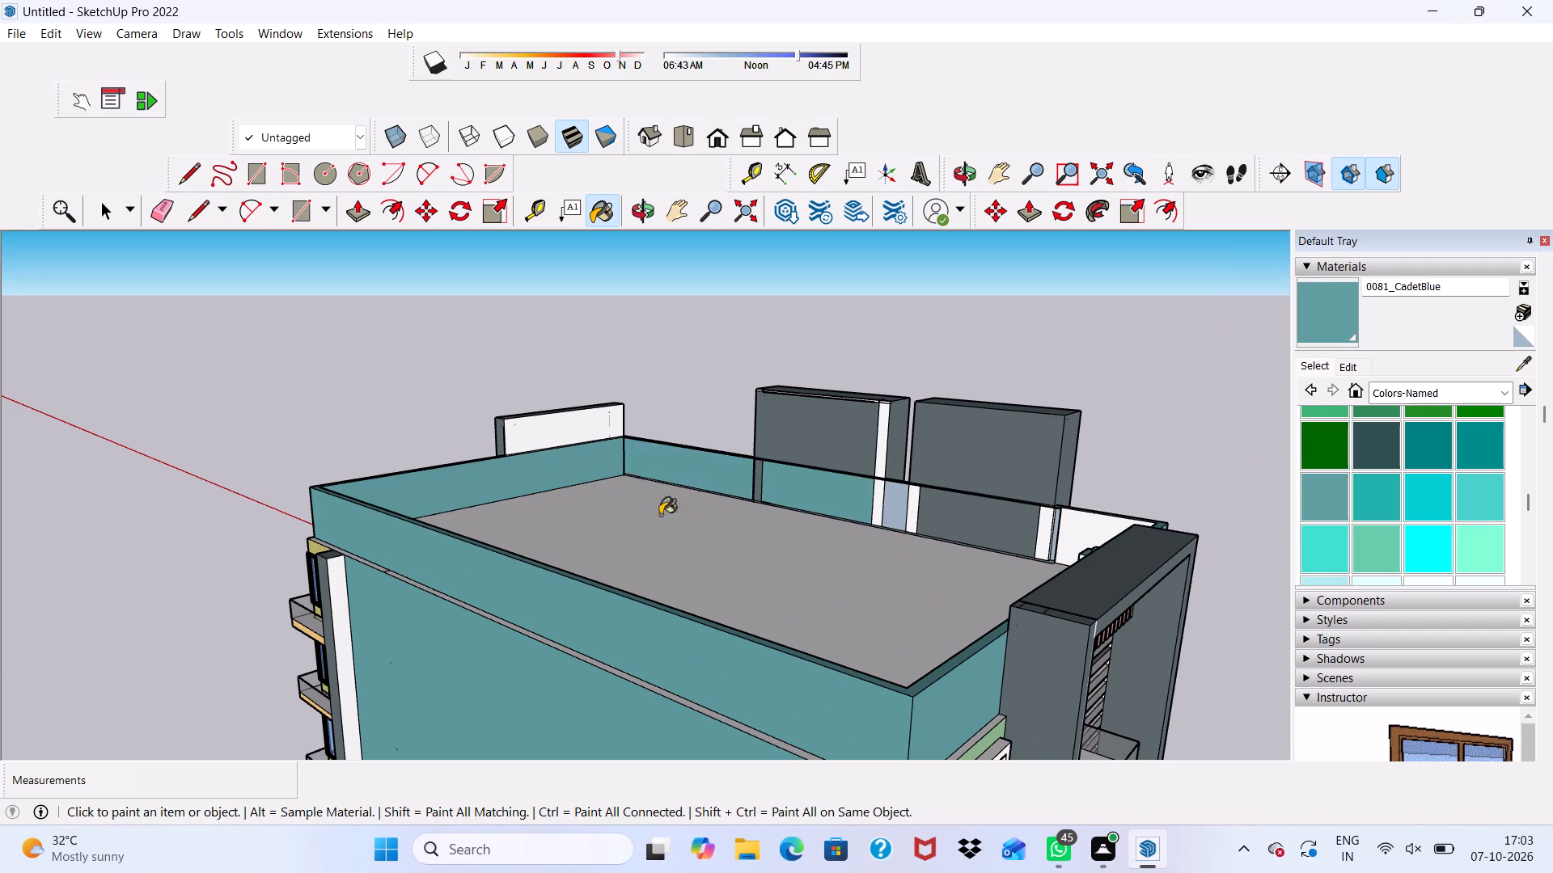
{"action": "middle_click_drag", "start_coordinate": [660, 515], "coordinate": [895, 527]}
{"action": "scroll", "coordinate": [861, 469], "scroll_direction": "up", "scroll_amount": 4}
{"action": "left_click", "coordinate": [806, 471]}
{"action": "scroll", "coordinate": [806, 470], "scroll_direction": "up", "scroll_amount": 1}
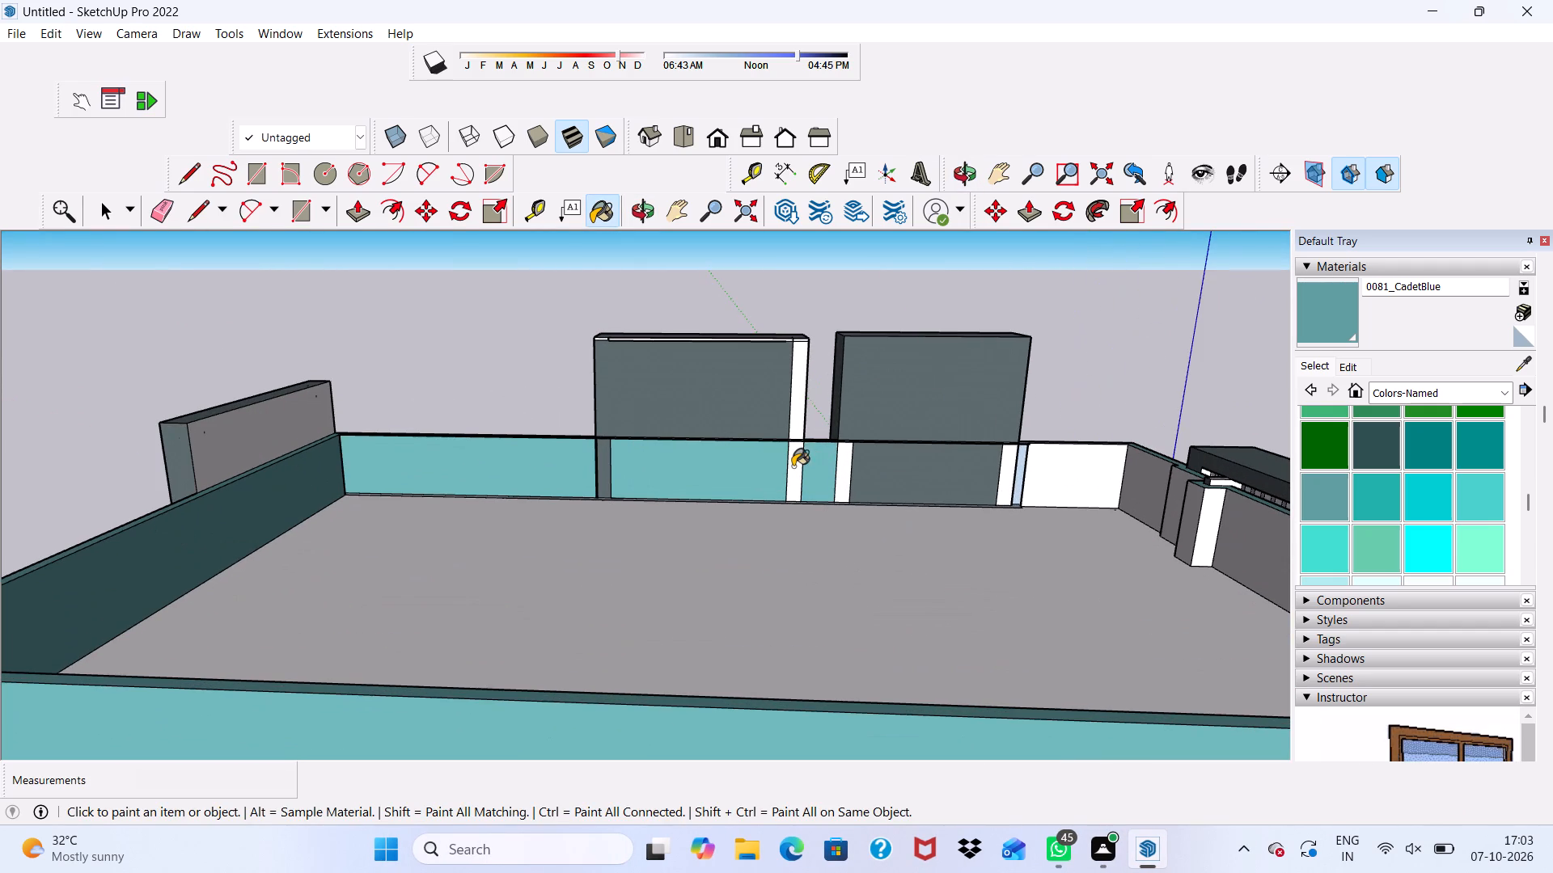
{"action": "left_click", "coordinate": [793, 466]}
{"action": "left_click", "coordinate": [841, 472]}
{"action": "left_click", "coordinate": [881, 474]}
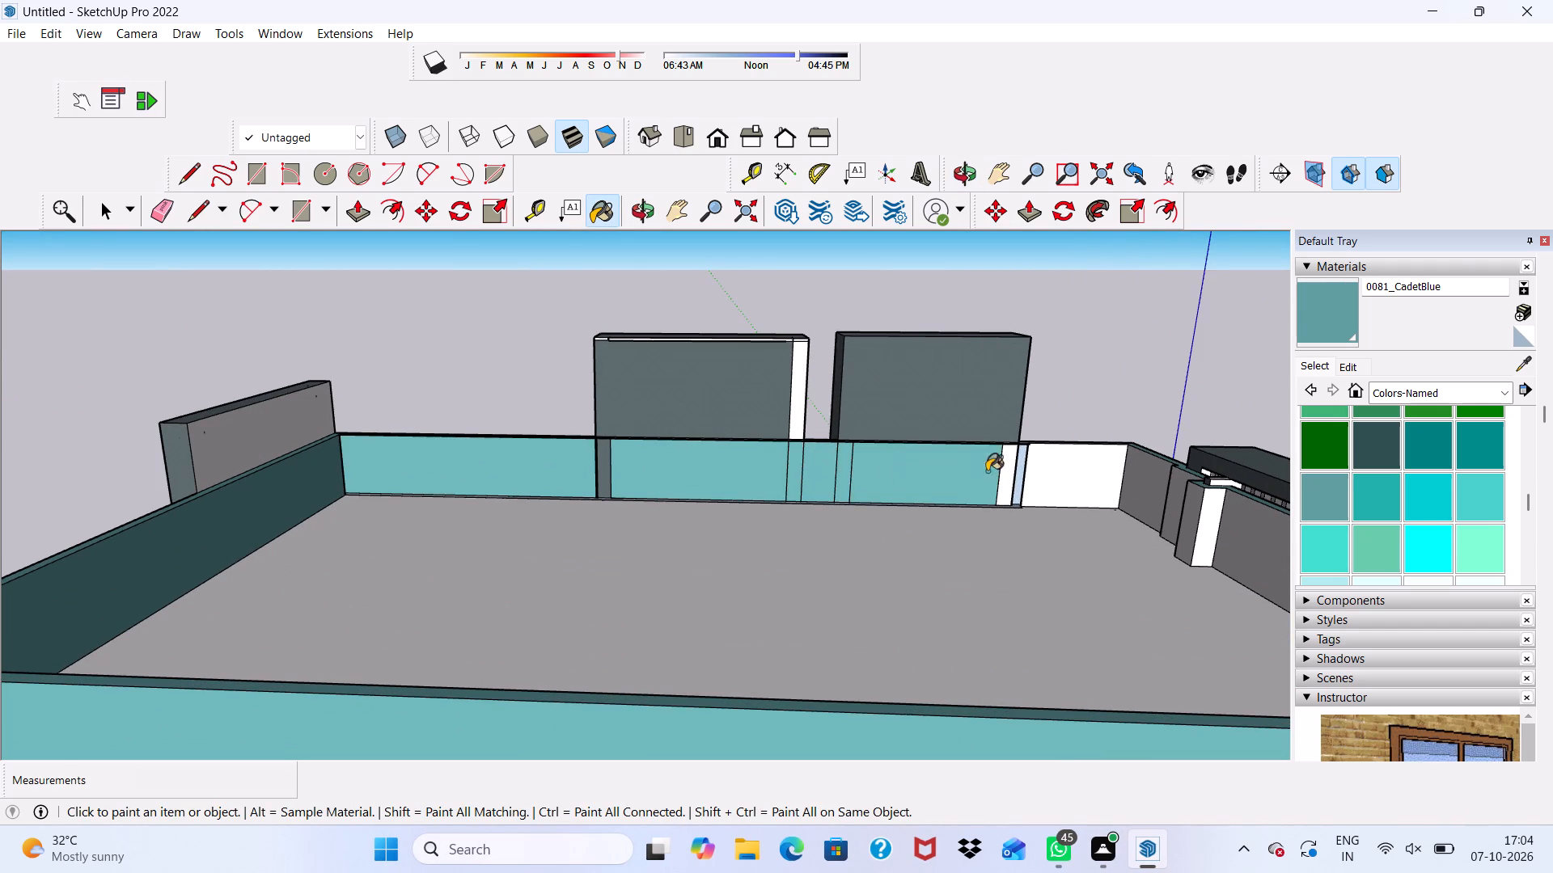
{"action": "left_click", "coordinate": [1002, 471]}
{"action": "left_click", "coordinate": [1027, 467]}
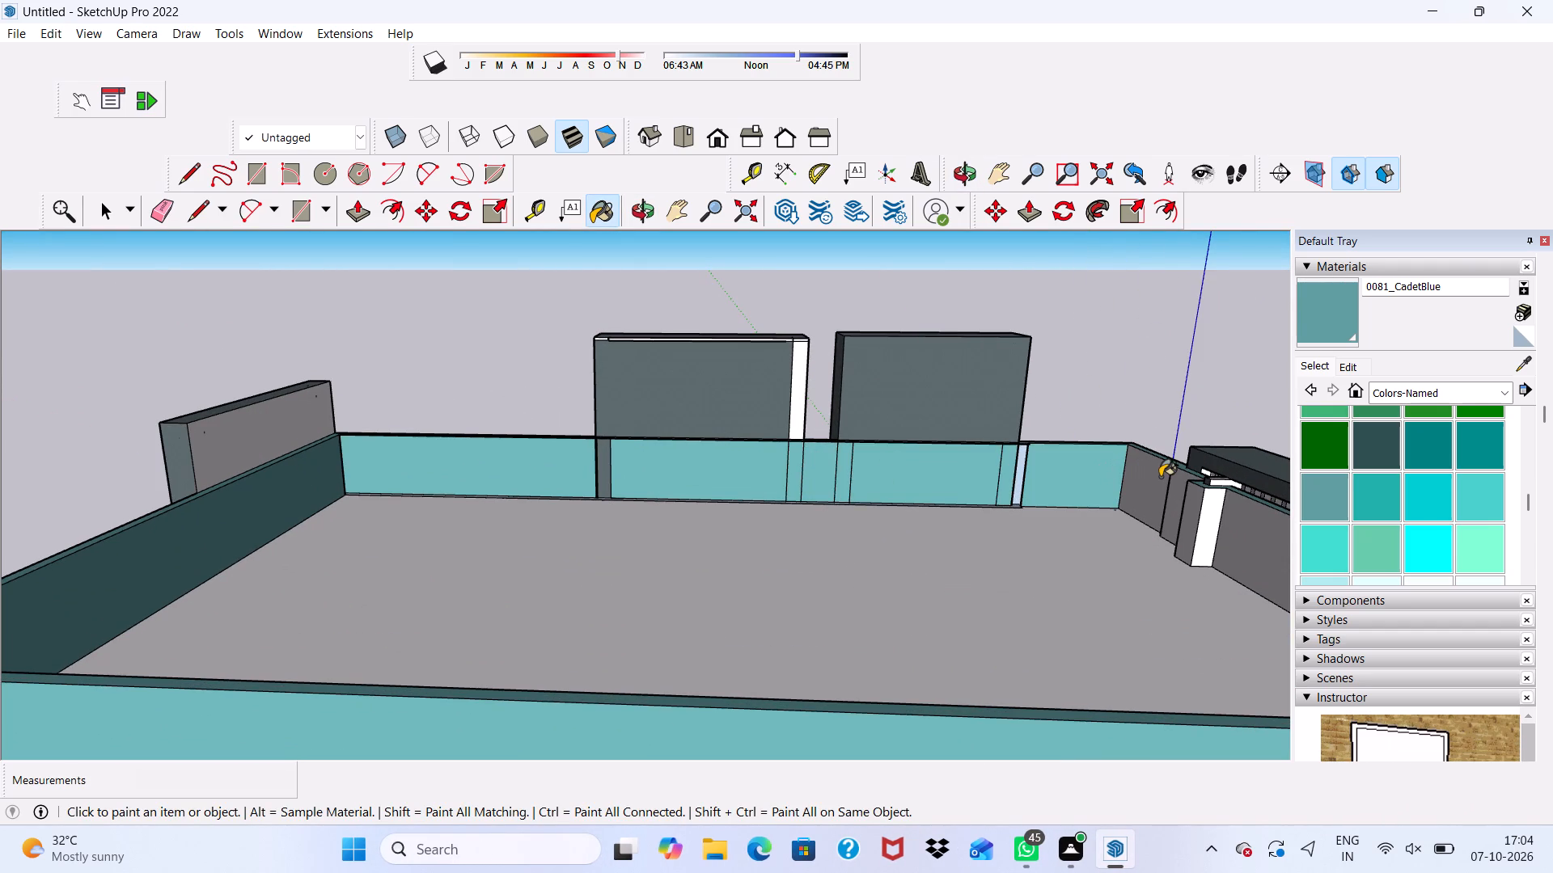
Paint the parapet's inner faces along the green facade 0081_CadetBlue, including the sides of the projecting column.
{"action": "left_click", "coordinate": [1160, 477]}
{"action": "left_click", "coordinate": [1170, 495]}
{"action": "left_click", "coordinate": [1193, 506]}
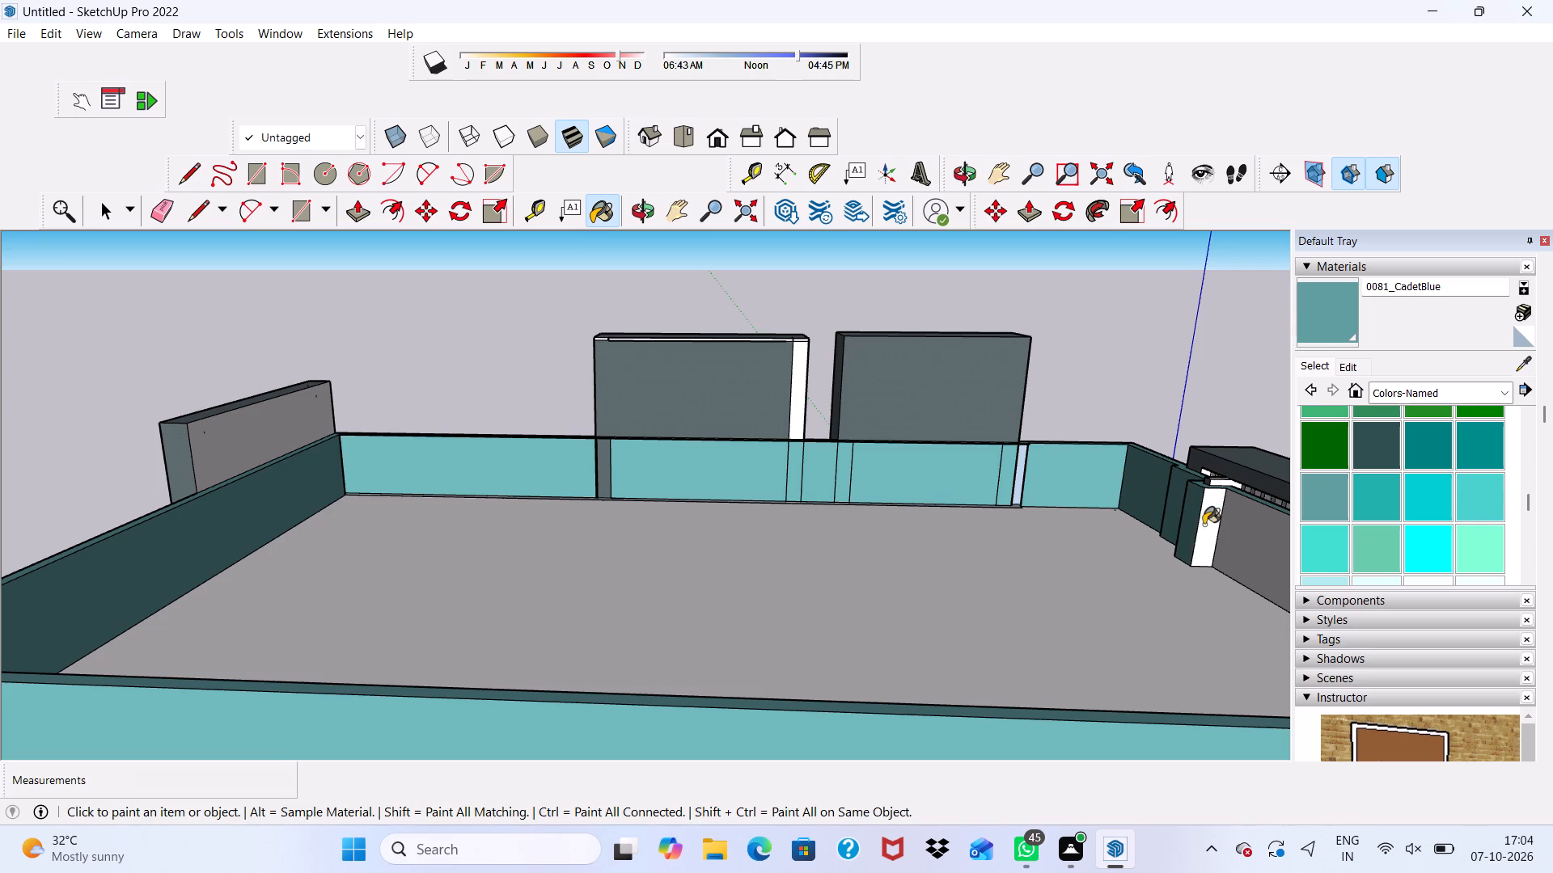
{"action": "left_click", "coordinate": [1204, 525]}
{"action": "scroll", "coordinate": [49, 546], "scroll_direction": "down", "scroll_amount": 6}
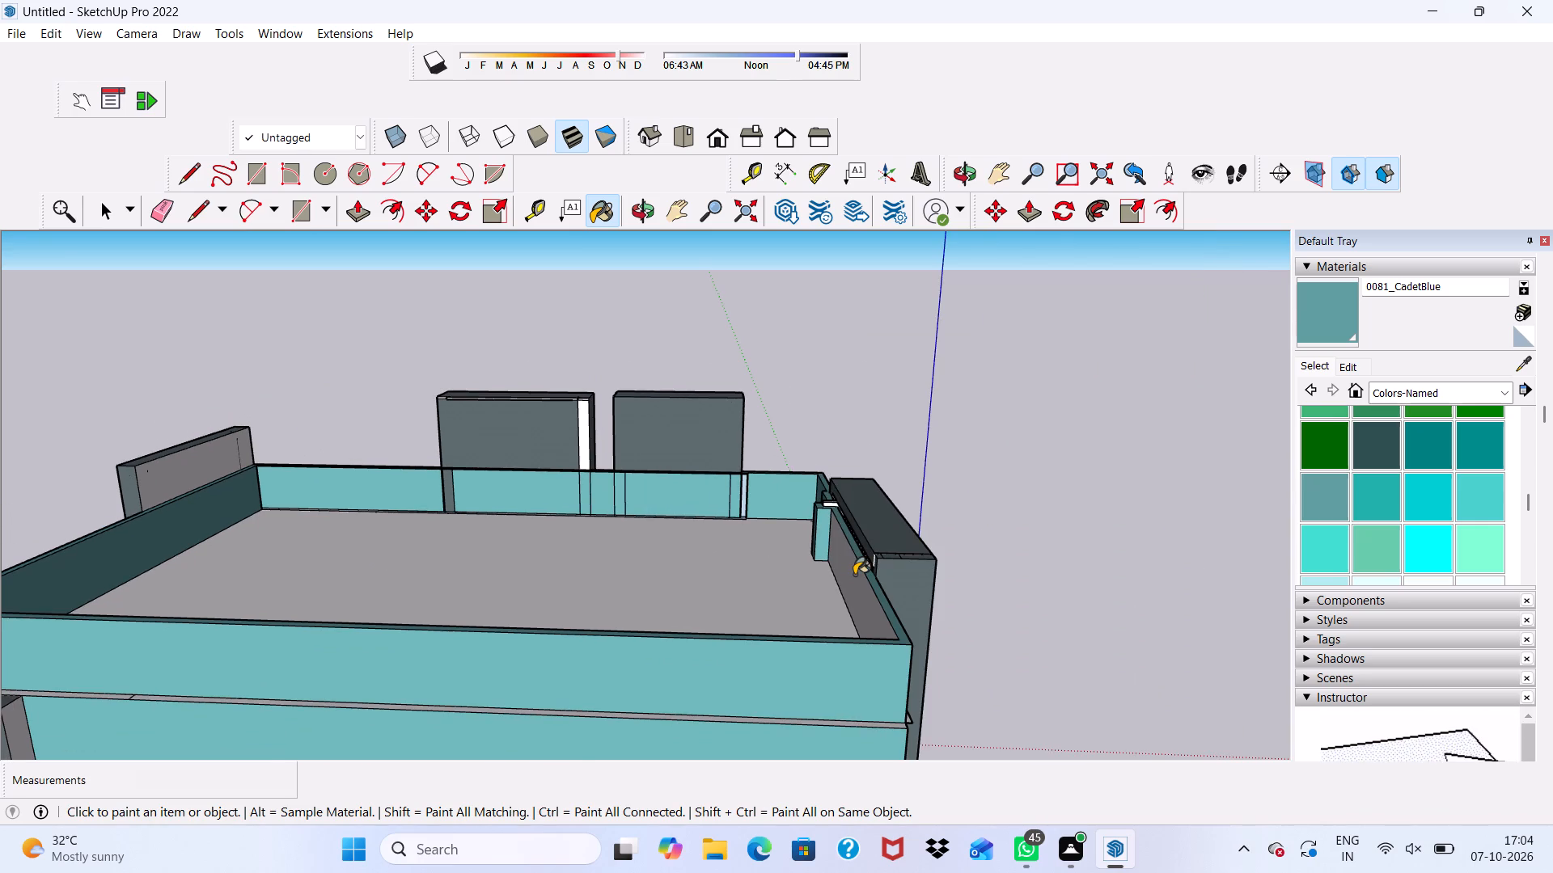
{"action": "left_click", "coordinate": [854, 576]}
Examine the painted building from several sides and in the standard front view.
{"action": "scroll", "coordinate": [854, 576], "scroll_direction": "down", "scroll_amount": 5}
{"action": "middle_click_drag", "start_coordinate": [686, 563], "coordinate": [0, 474]}
{"action": "scroll", "coordinate": [0, 471], "scroll_direction": "up", "scroll_amount": 1}
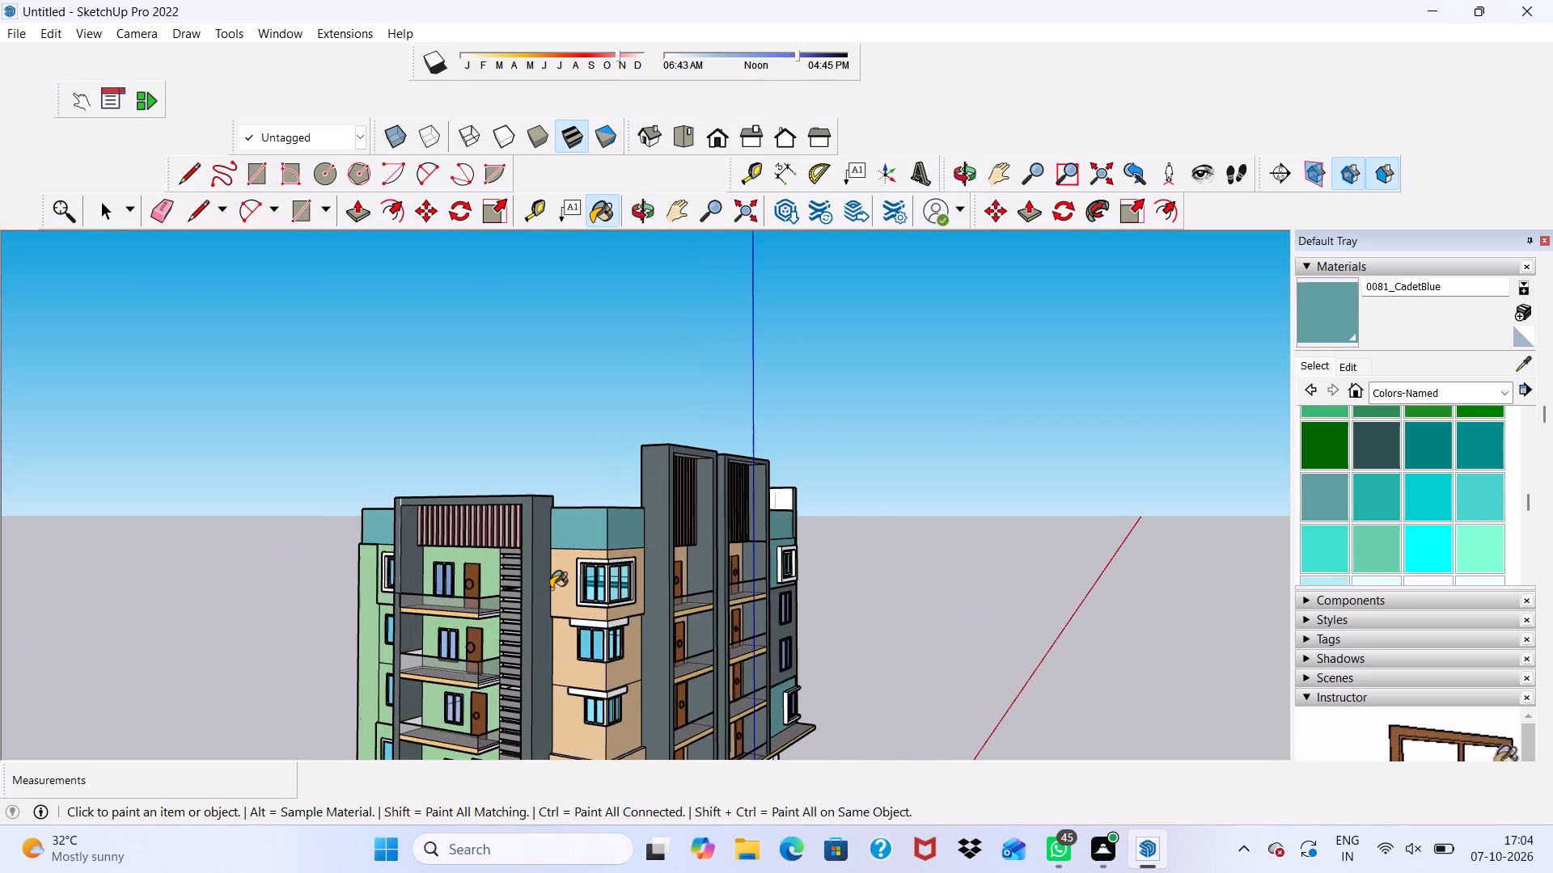
{"action": "middle_click_drag", "start_coordinate": [551, 587], "coordinate": [0, 544]}
{"action": "key", "text": "space"}
{"action": "scroll", "coordinate": [521, 559], "scroll_direction": "down", "scroll_amount": 3}
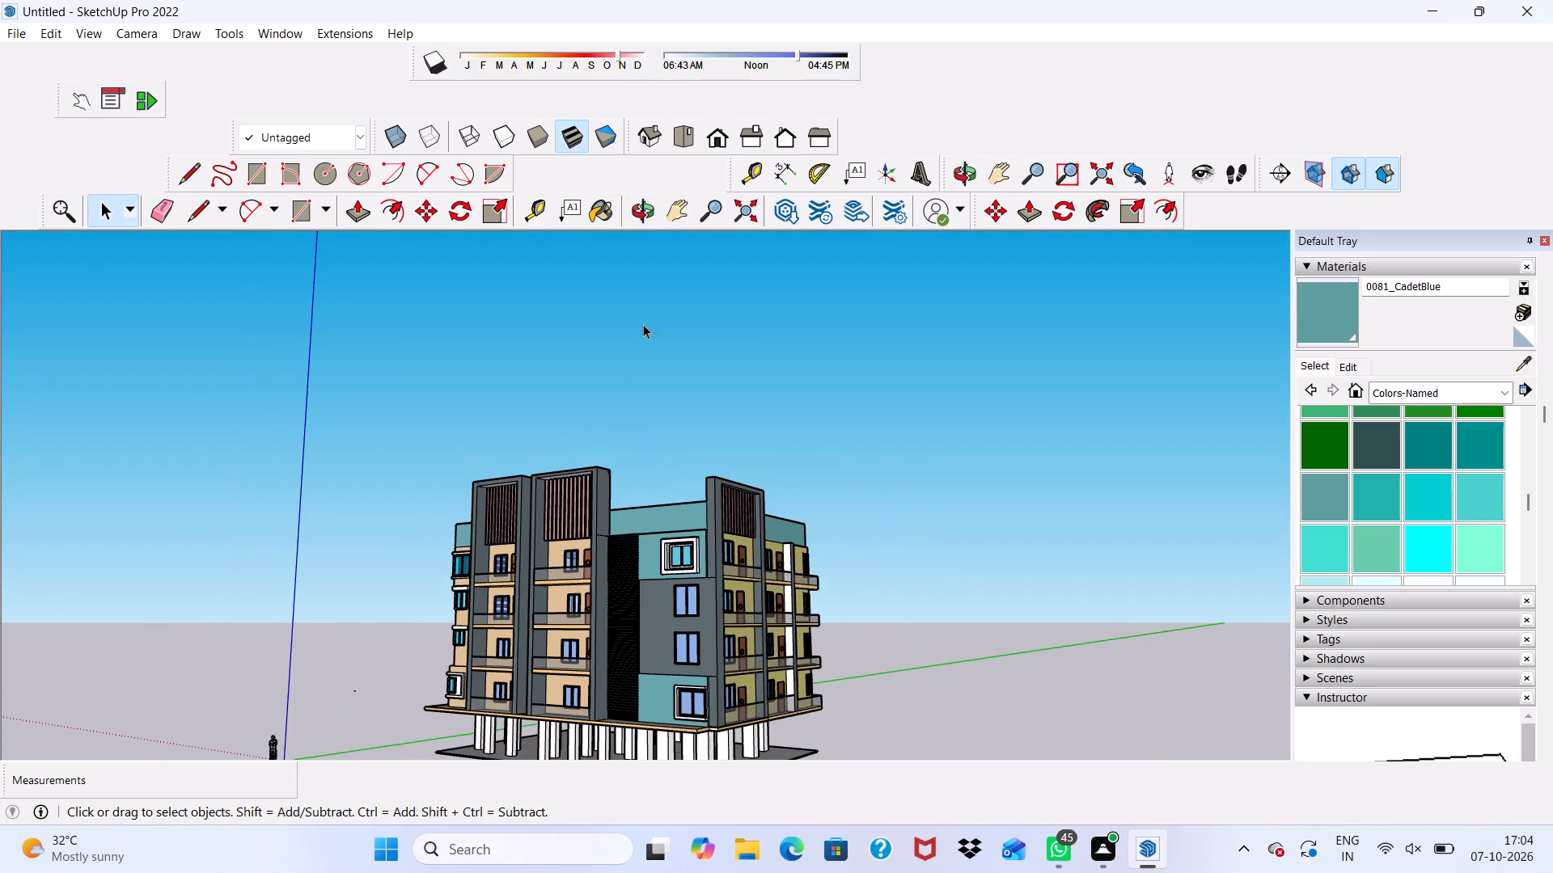
{"action": "left_click", "coordinate": [713, 129]}
{"action": "scroll", "coordinate": [518, 552], "scroll_direction": "up", "scroll_amount": 8}
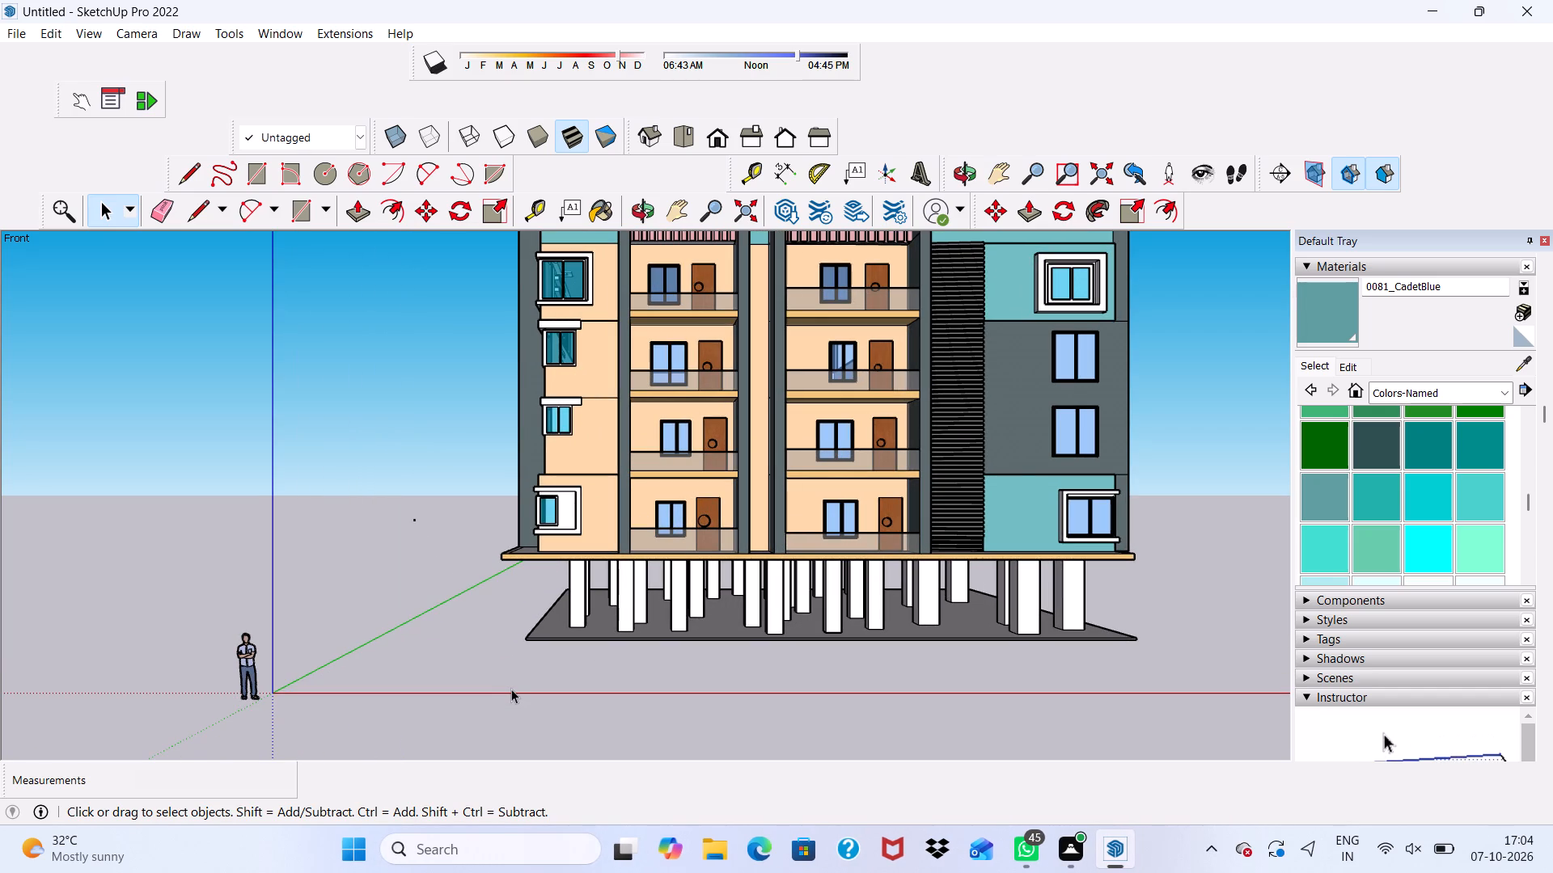
{"action": "scroll", "coordinate": [338, 715], "scroll_direction": "down", "scroll_amount": 3}
{"action": "scroll", "coordinate": [581, 547], "scroll_direction": "up", "scroll_amount": 3}
{"action": "scroll", "coordinate": [581, 547], "scroll_direction": "down", "scroll_amount": 6}
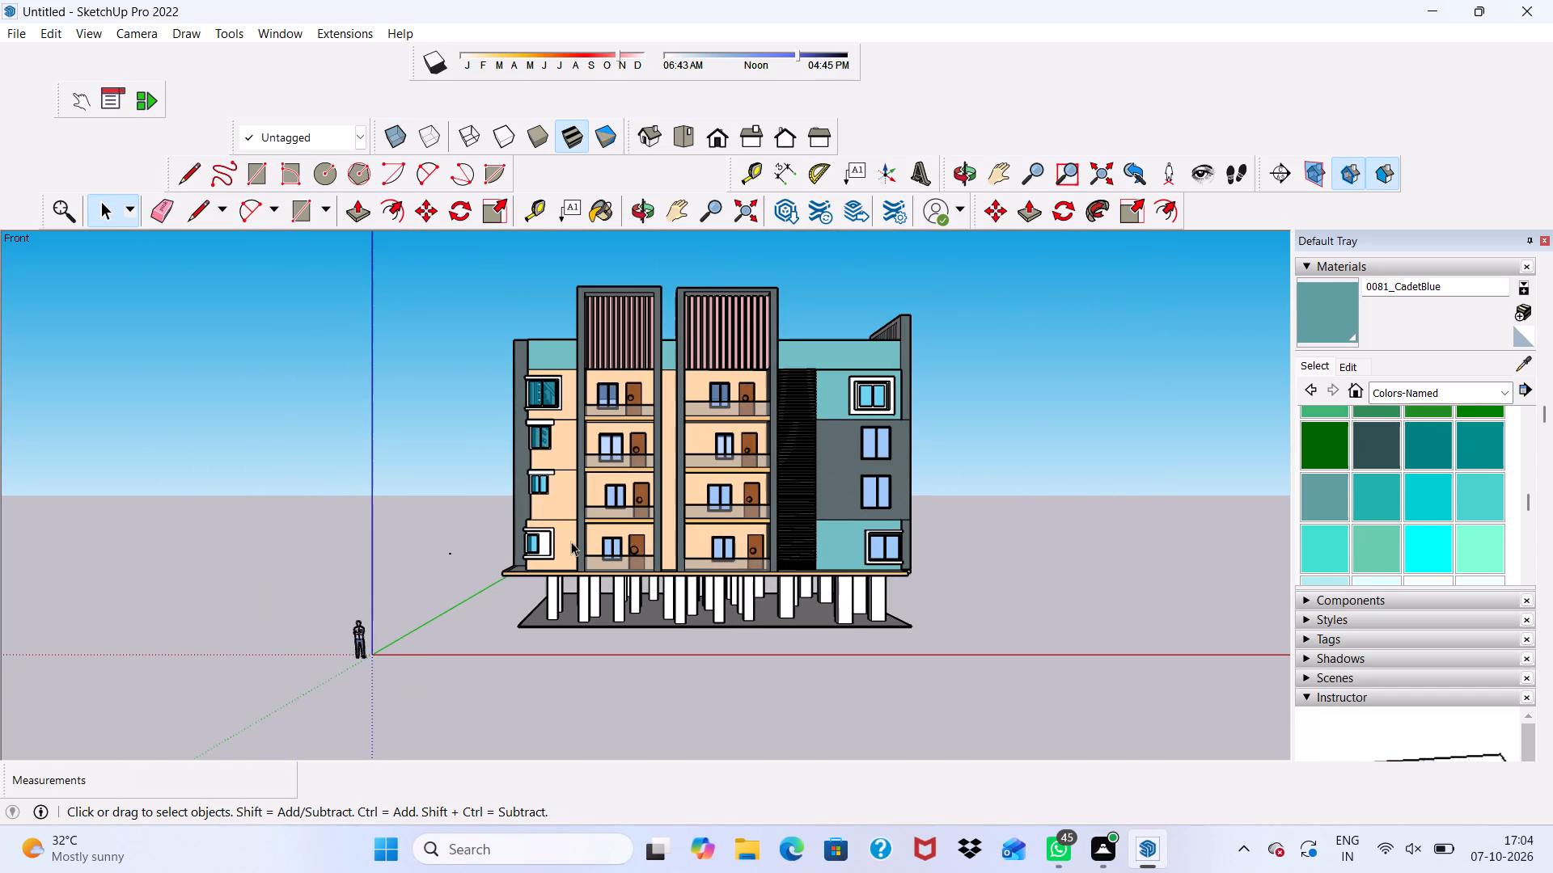
{"action": "middle_click_drag", "start_coordinate": [571, 542], "coordinate": [527, 520]}
{"action": "scroll", "coordinate": [598, 547], "scroll_direction": "down", "scroll_amount": 1}
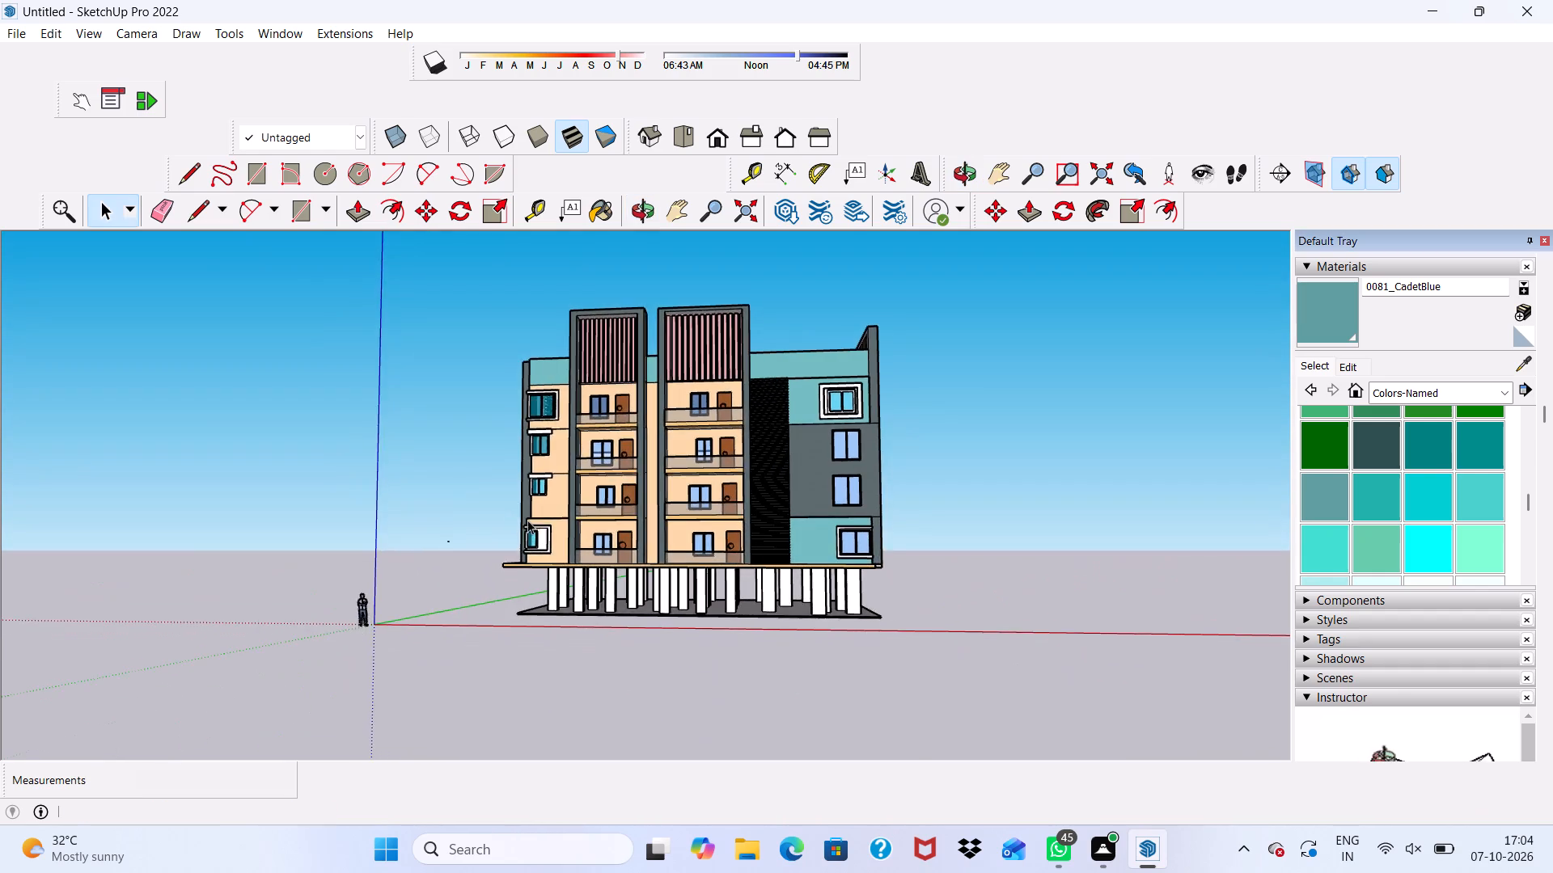
{"action": "scroll", "coordinate": [903, 482], "scroll_direction": "up", "scroll_amount": 4}
{"action": "scroll", "coordinate": [633, 469], "scroll_direction": "up", "scroll_amount": 3}
{"action": "scroll", "coordinate": [633, 469], "scroll_direction": "down", "scroll_amount": 8}
{"action": "middle_click_drag", "start_coordinate": [639, 484], "coordinate": [766, 590]}
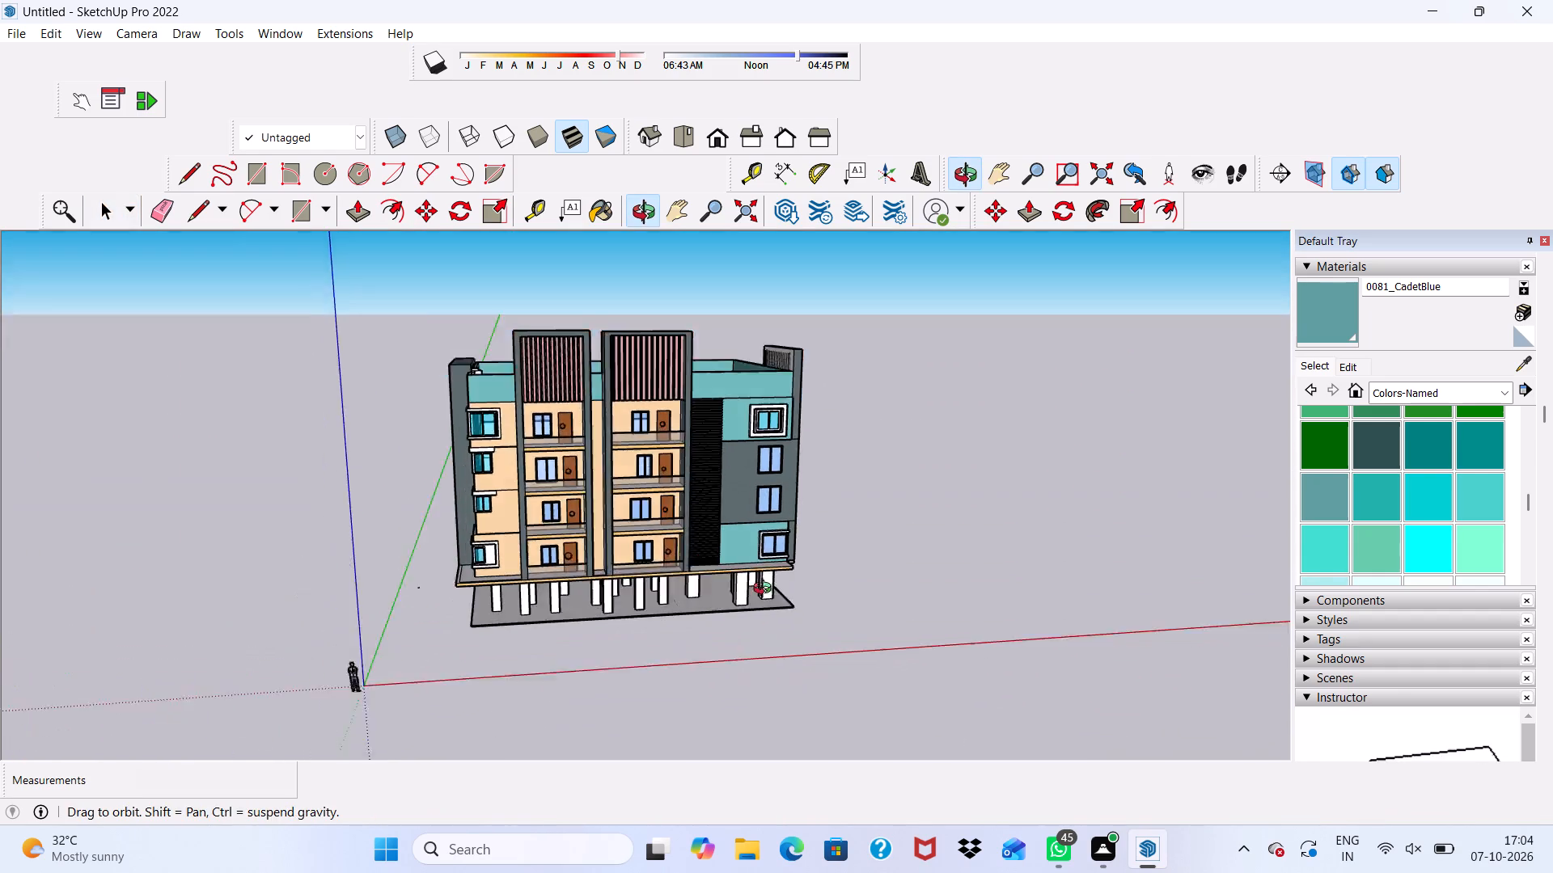
Push/Pull the ground slab's left side face, as seen from the building's front, outward 5'.
{"action": "middle_click_drag", "start_coordinate": [766, 590], "coordinate": [816, 614]}
{"action": "scroll", "coordinate": [619, 715], "scroll_direction": "up", "scroll_amount": 20}
{"action": "scroll", "coordinate": [619, 715], "scroll_direction": "up", "scroll_amount": 6}
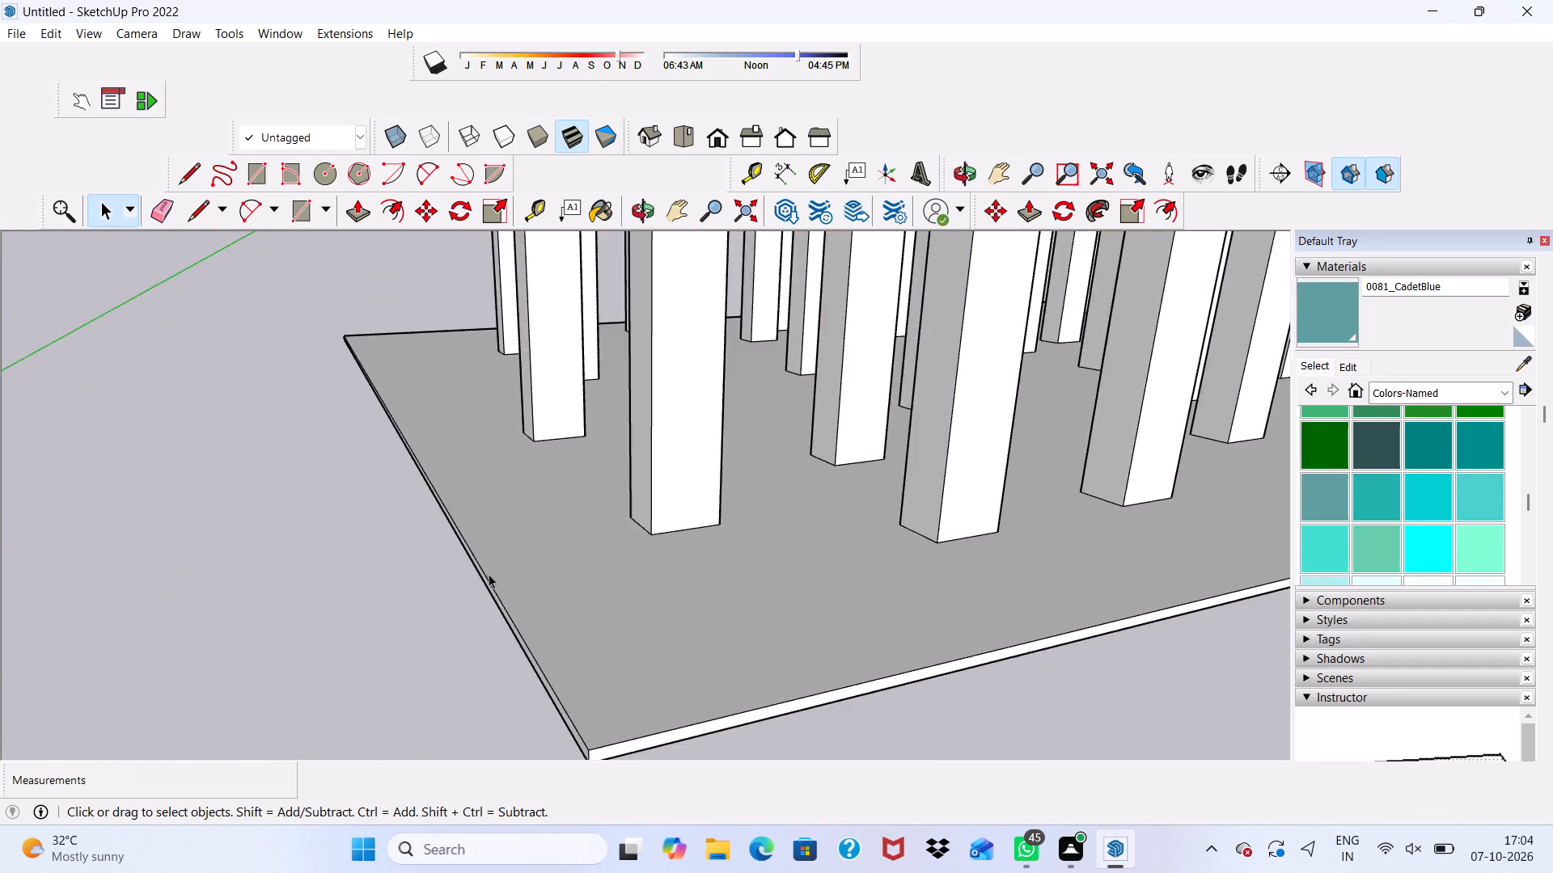
{"action": "scroll", "coordinate": [489, 574], "scroll_direction": "up", "scroll_amount": 8}
{"action": "left_click", "coordinate": [485, 598]}
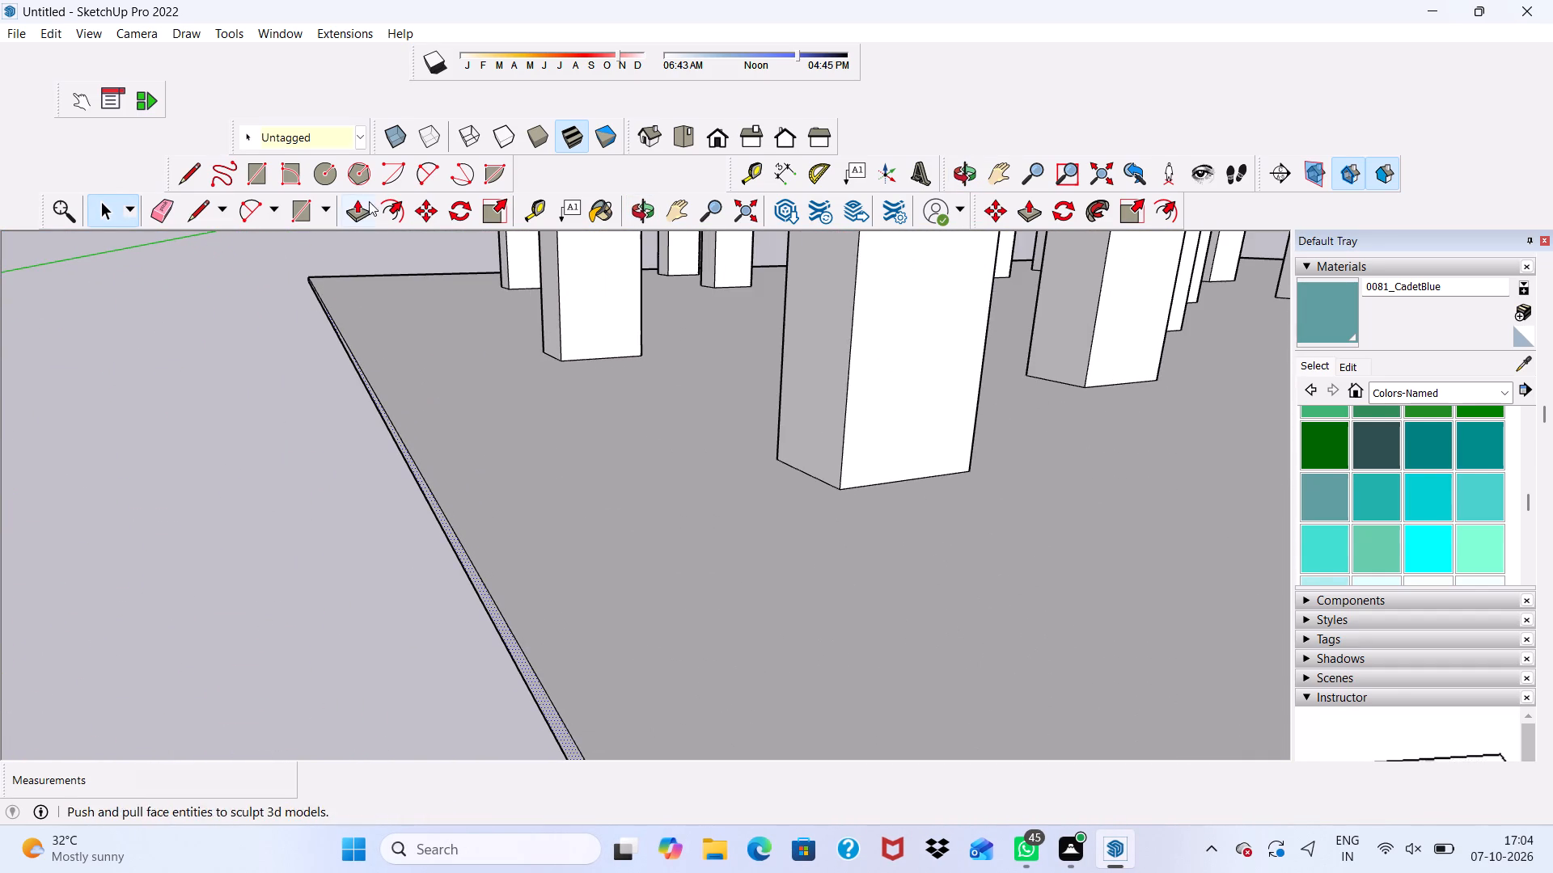
{"action": "left_click", "coordinate": [353, 205]}
{"action": "scroll", "coordinate": [475, 515], "scroll_direction": "up", "scroll_amount": 4}
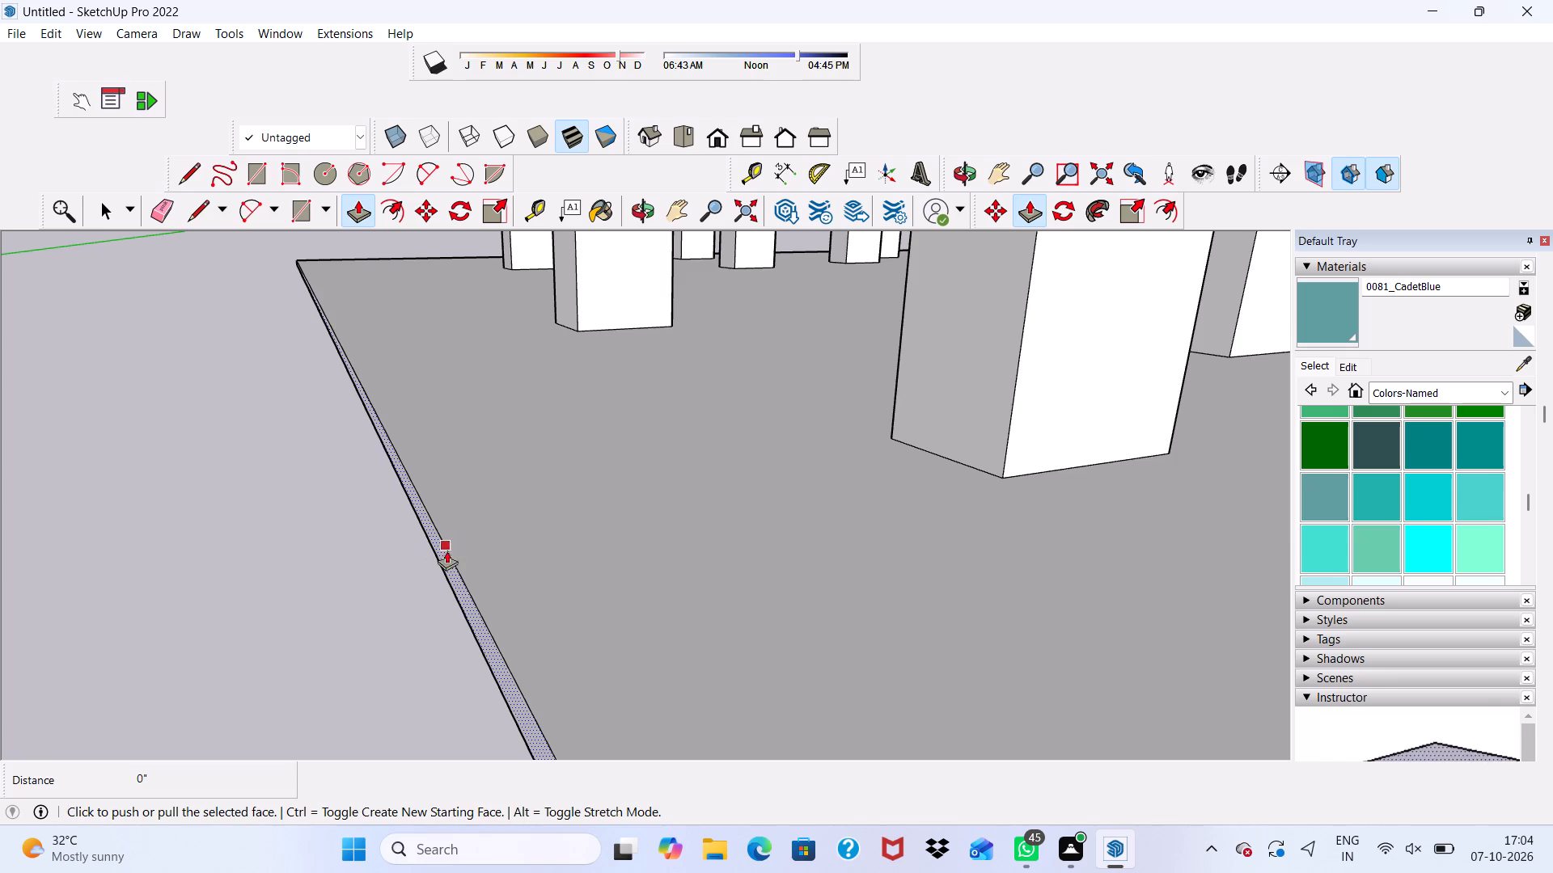
{"action": "left_click", "coordinate": [441, 557]}
{"action": "left_click", "coordinate": [0, 574]}
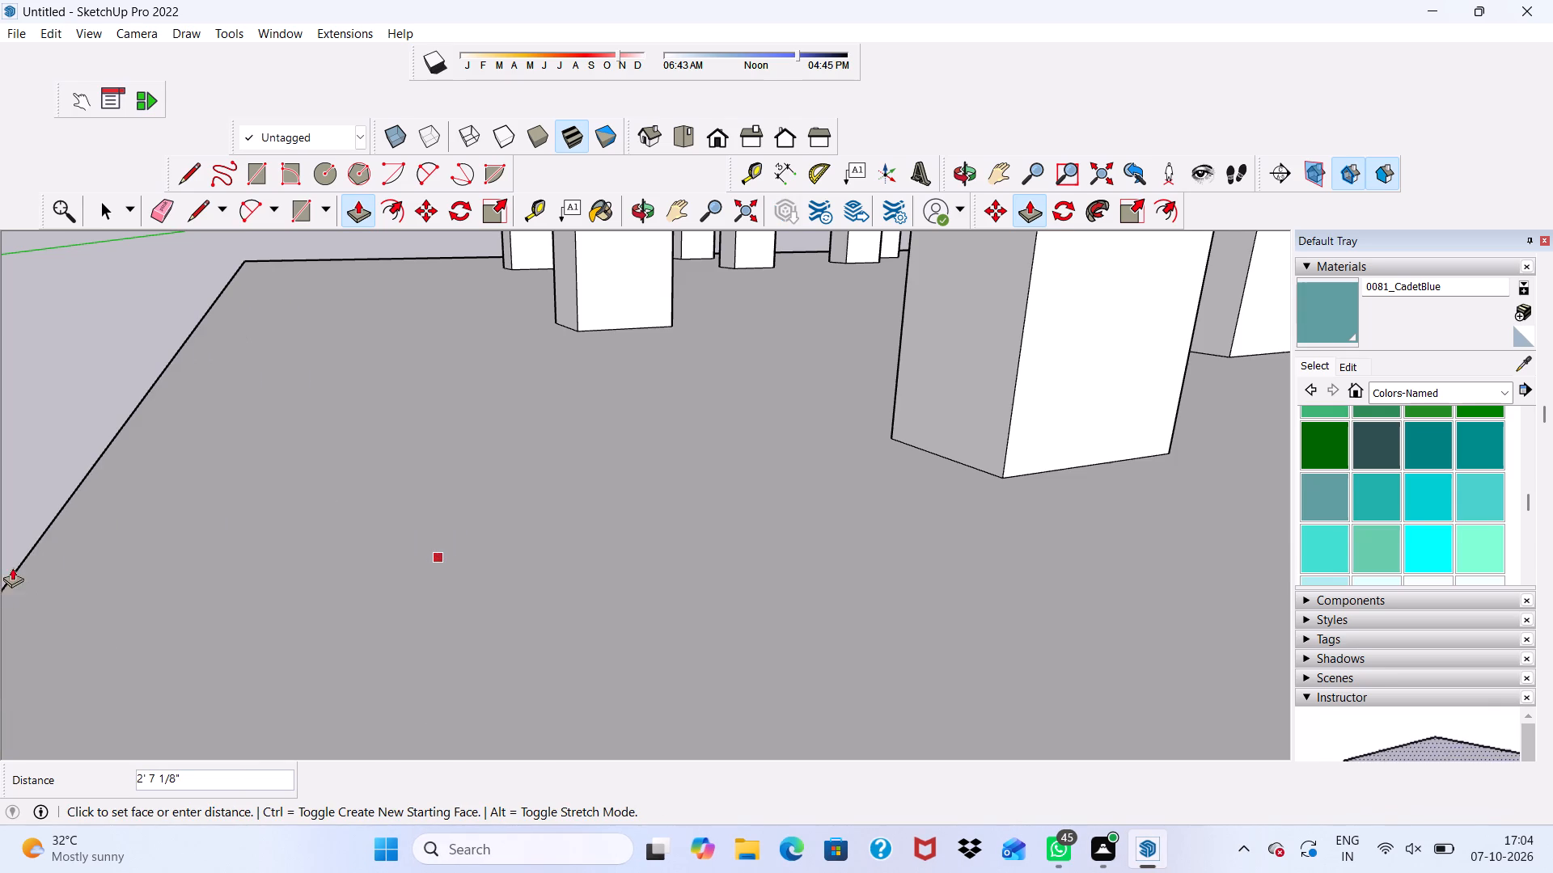
{"action": "scroll", "coordinate": [23, 563], "scroll_direction": "down", "scroll_amount": 17}
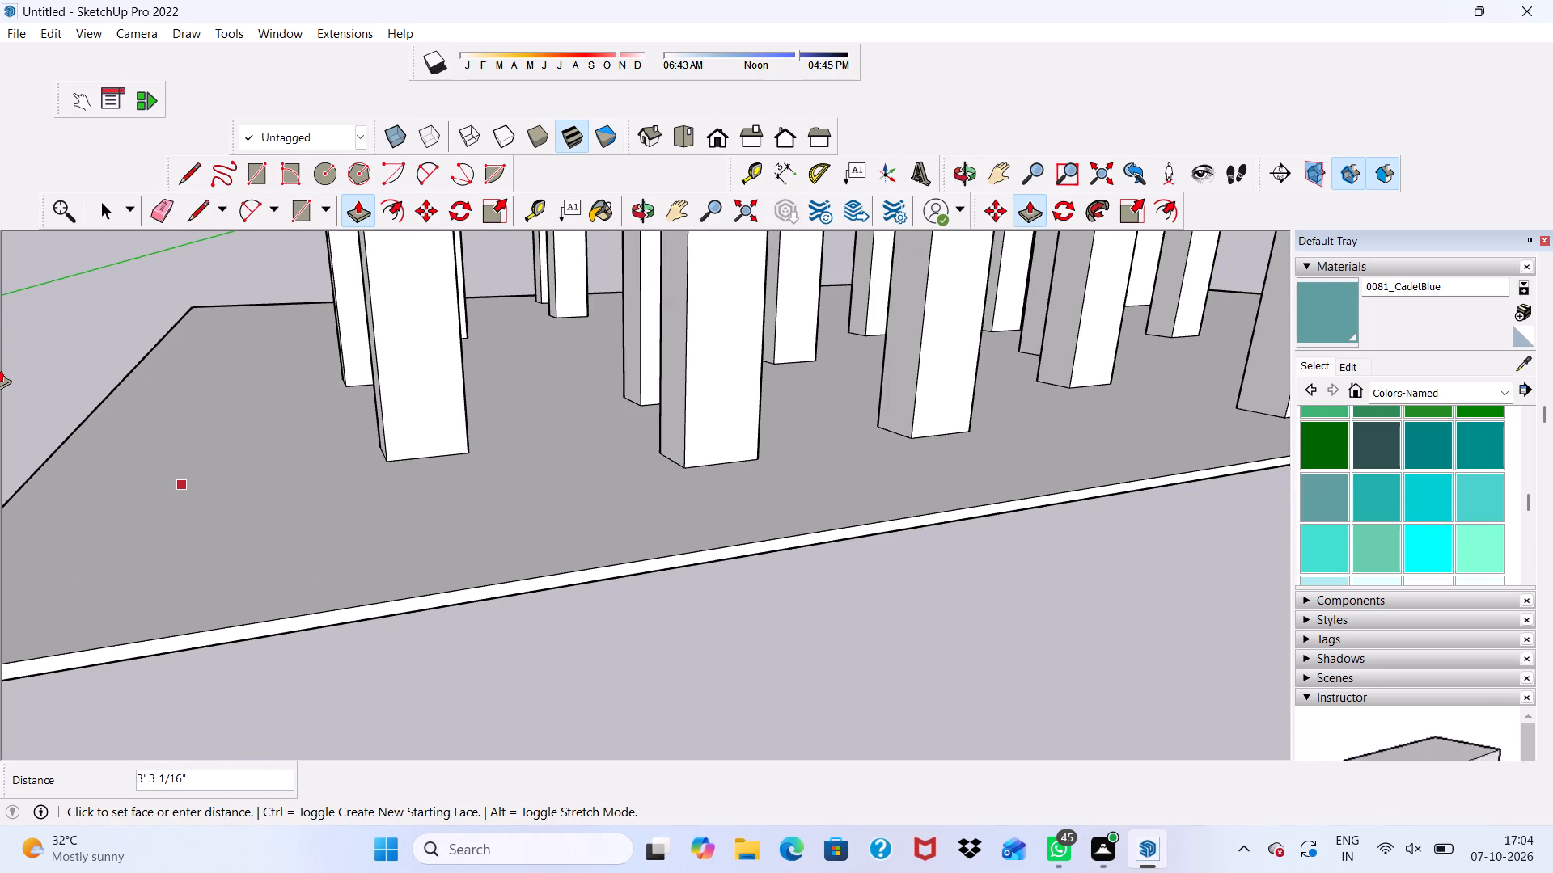
{"action": "left_click", "coordinate": [0, 361]}
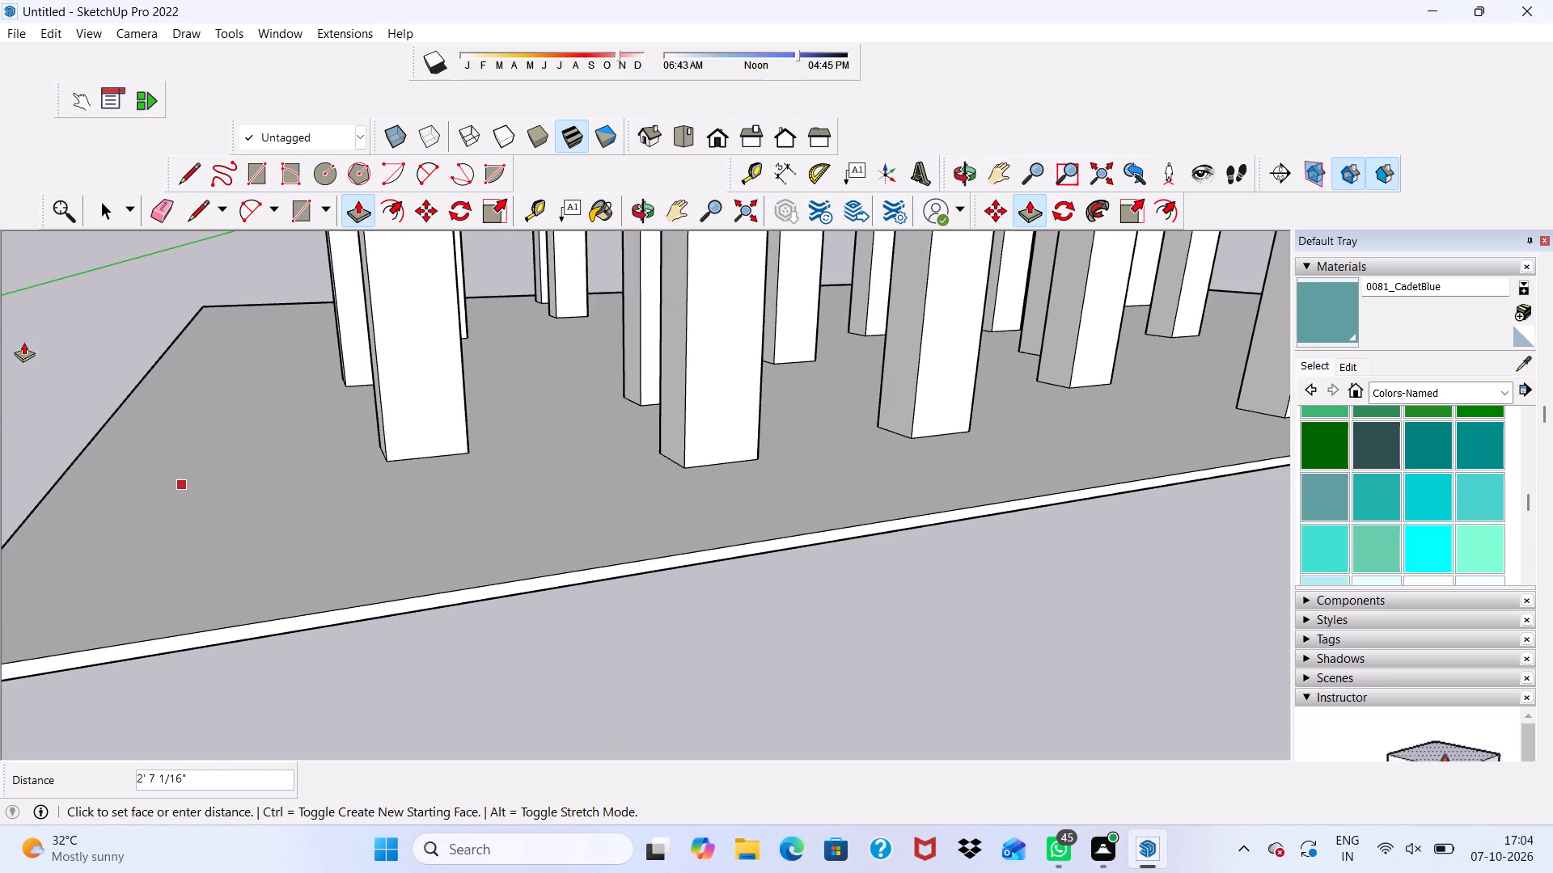
{"action": "type", "text": "5'"}
{"action": "key", "text": "Return"}
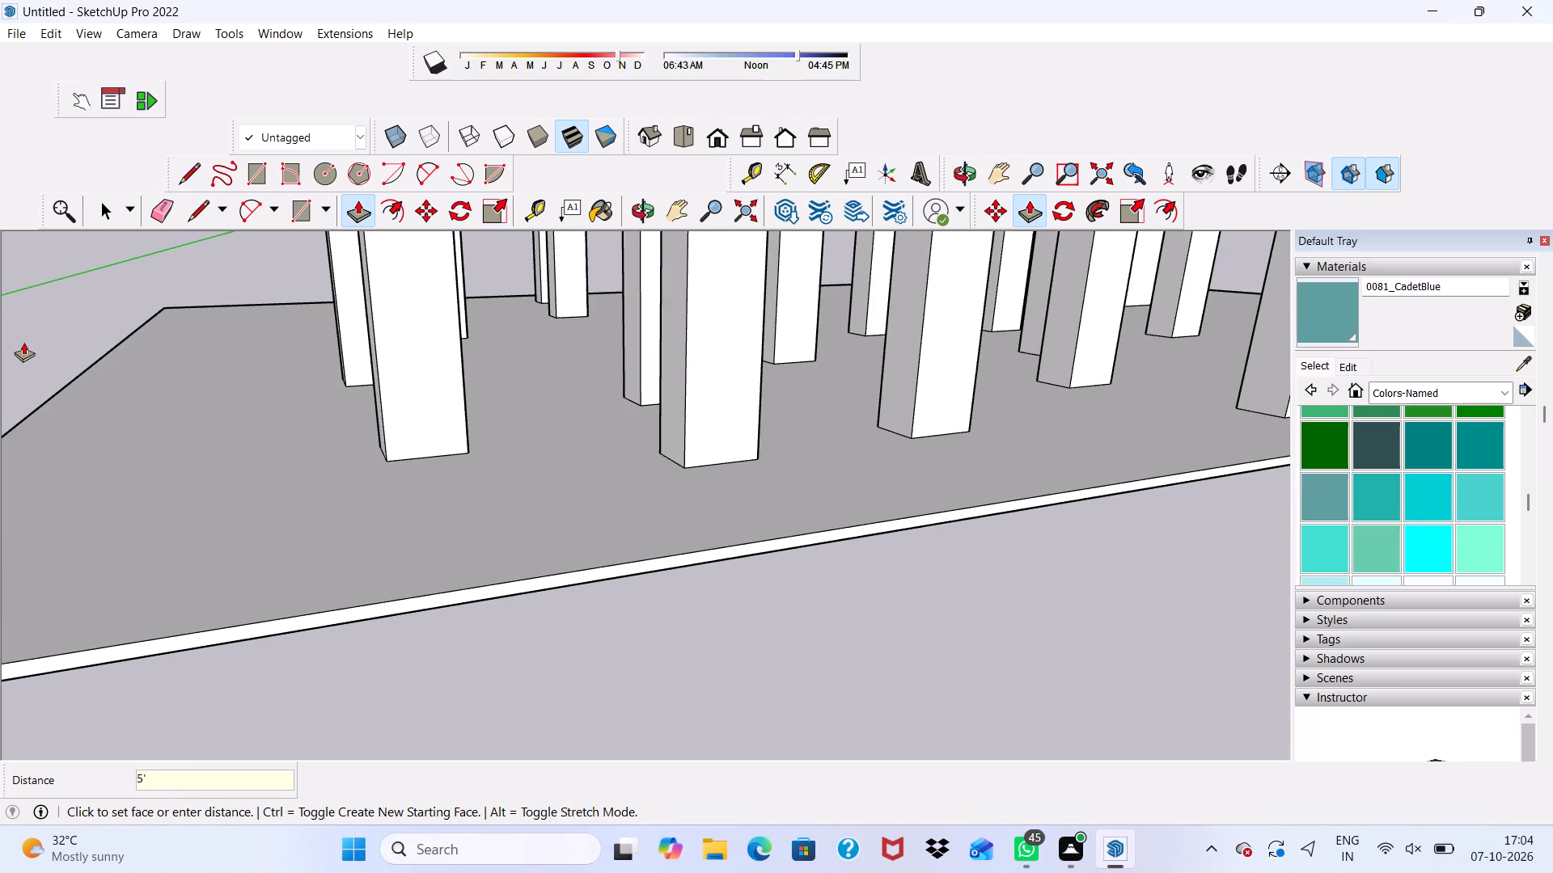
Push/Pull the ground slab's front edge face outward 5'.
{"action": "scroll", "coordinate": [235, 639], "scroll_direction": "up", "scroll_amount": 3}
{"action": "key", "text": "space"}
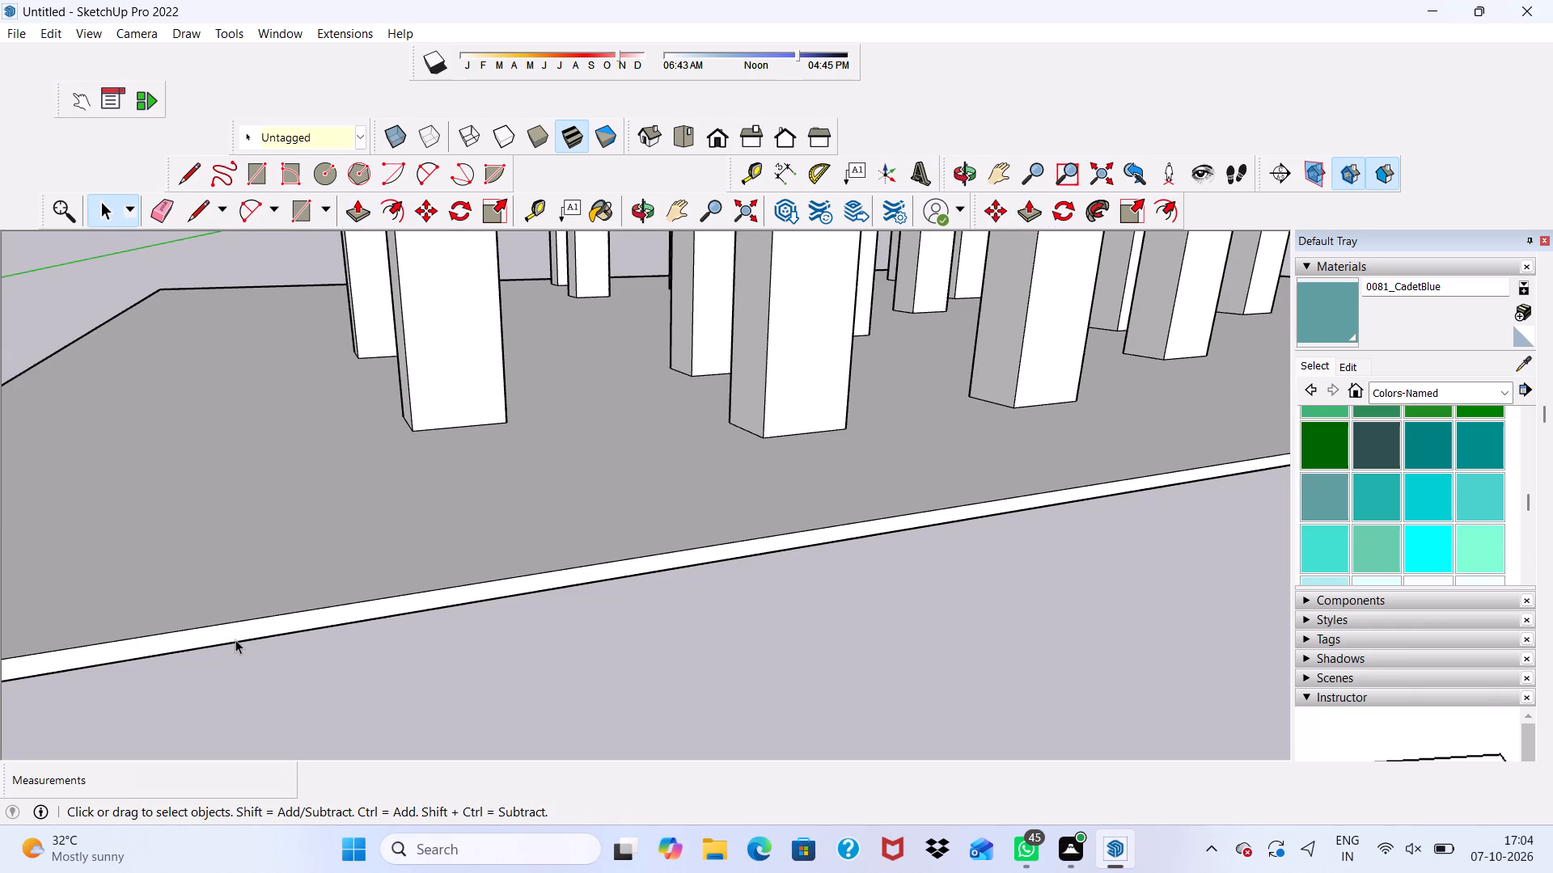
{"action": "left_click", "coordinate": [235, 630]}
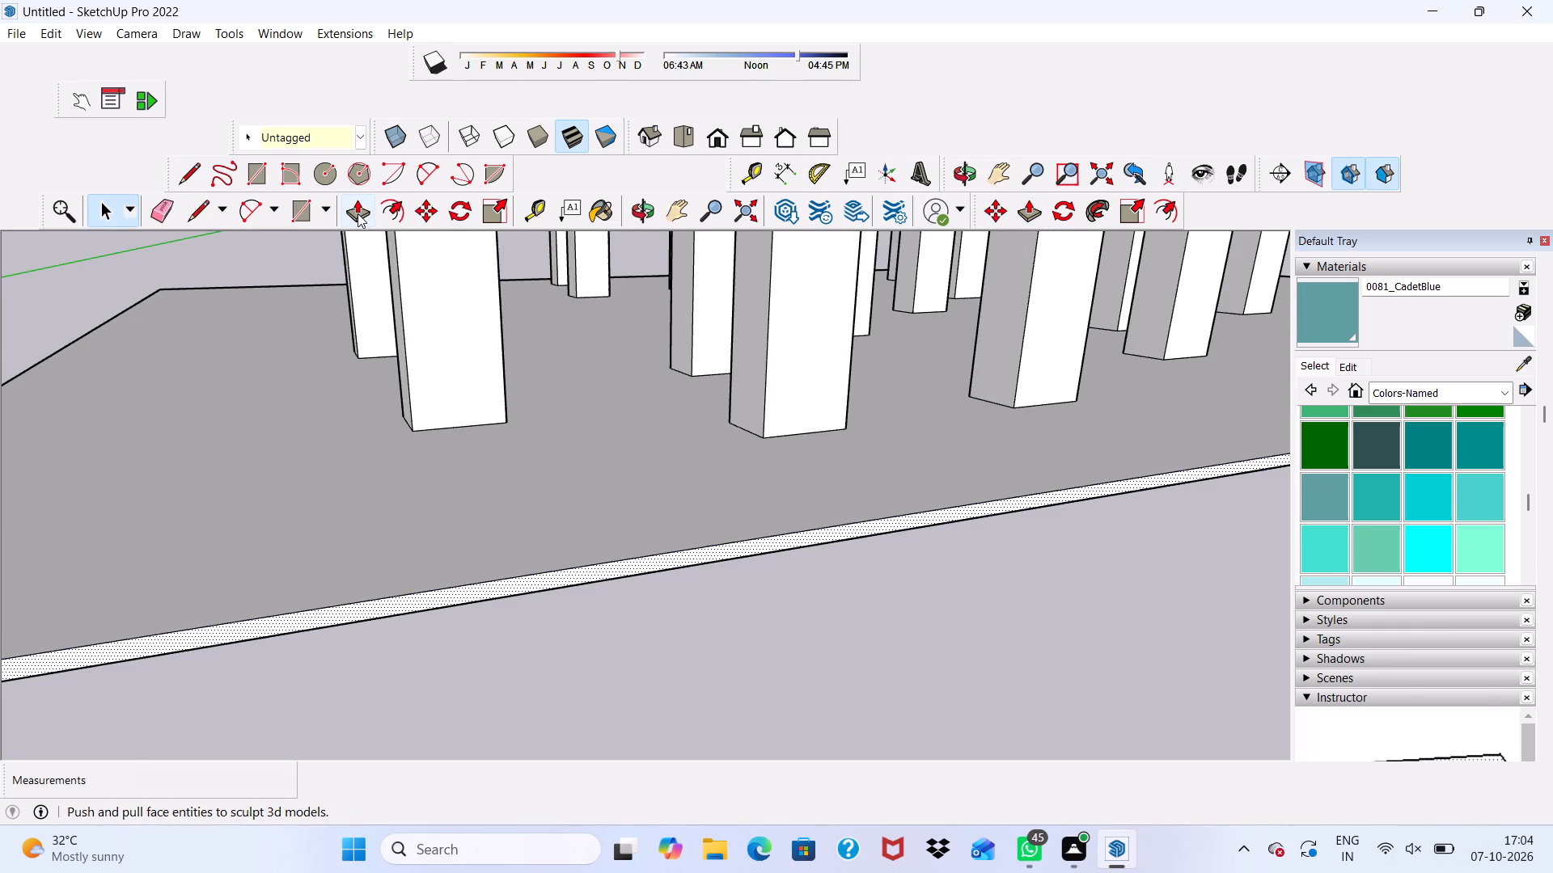
{"action": "left_click", "coordinate": [358, 213]}
{"action": "left_click", "coordinate": [379, 601]}
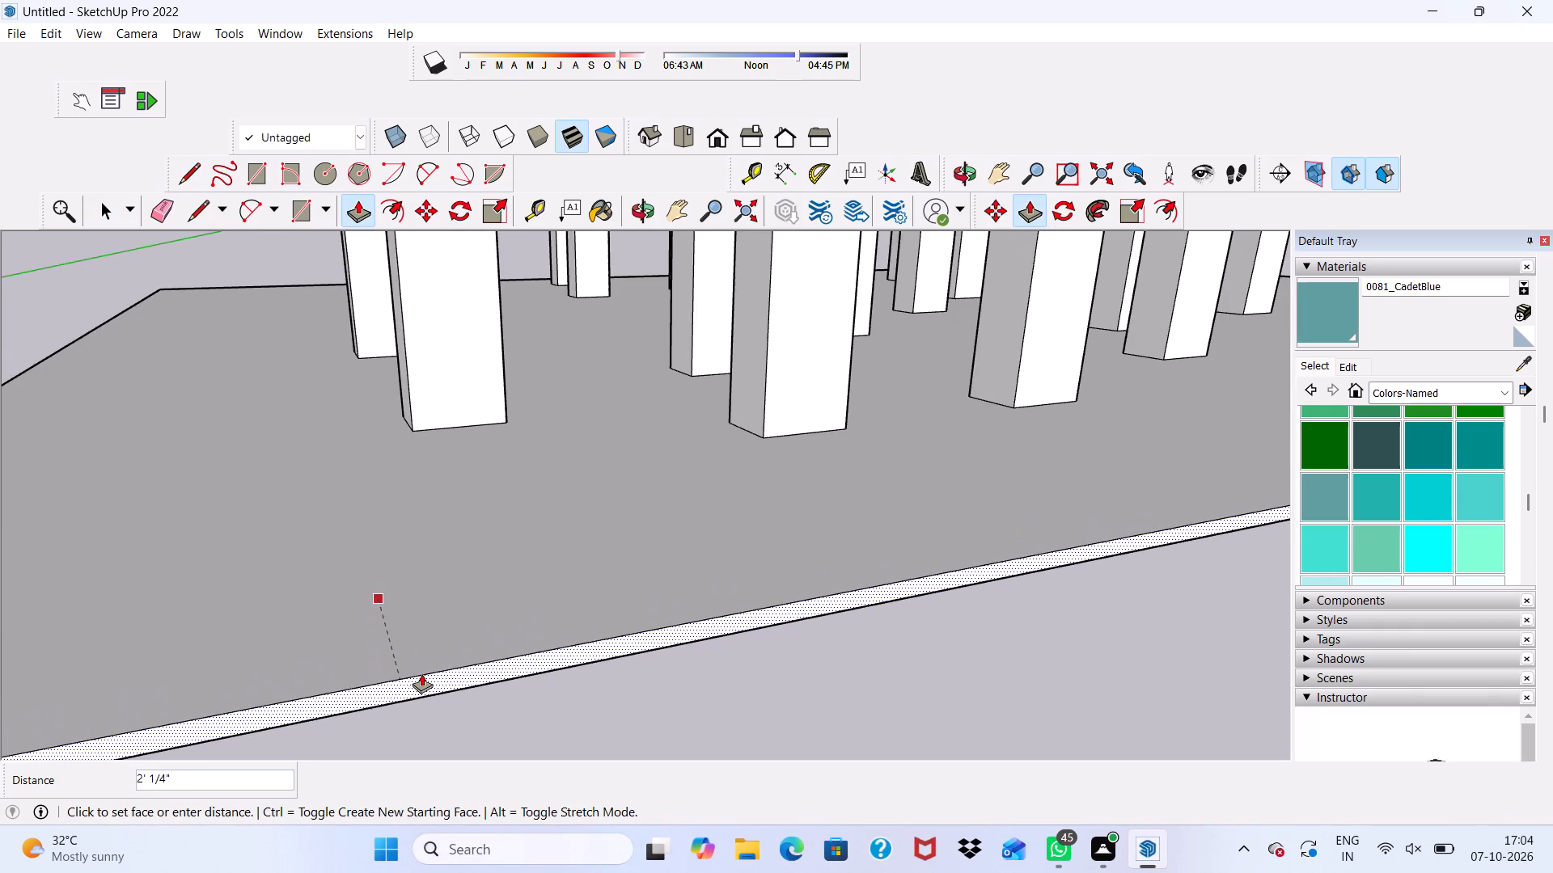
{"action": "type", "text": "5'"}
{"action": "key", "text": "Return"}
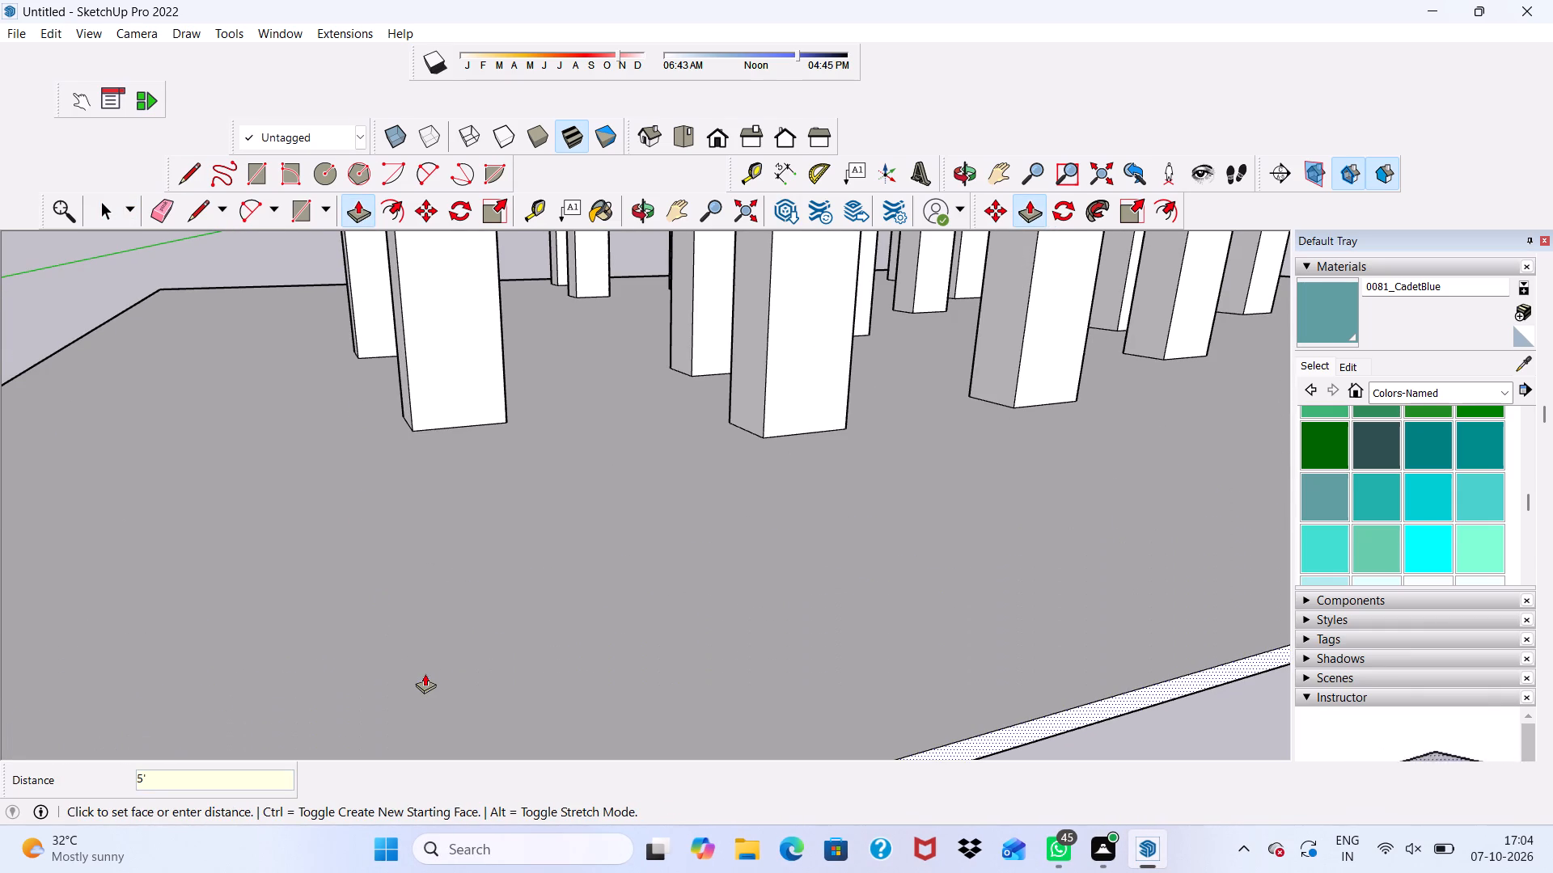
Push/Pull the slab's front edge face outward a further 5'.
{"action": "scroll", "coordinate": [498, 576], "scroll_direction": "up", "scroll_amount": 1}
{"action": "scroll", "coordinate": [498, 576], "scroll_direction": "down", "scroll_amount": 19}
{"action": "middle_click_drag", "start_coordinate": [595, 531], "coordinate": [505, 538]}
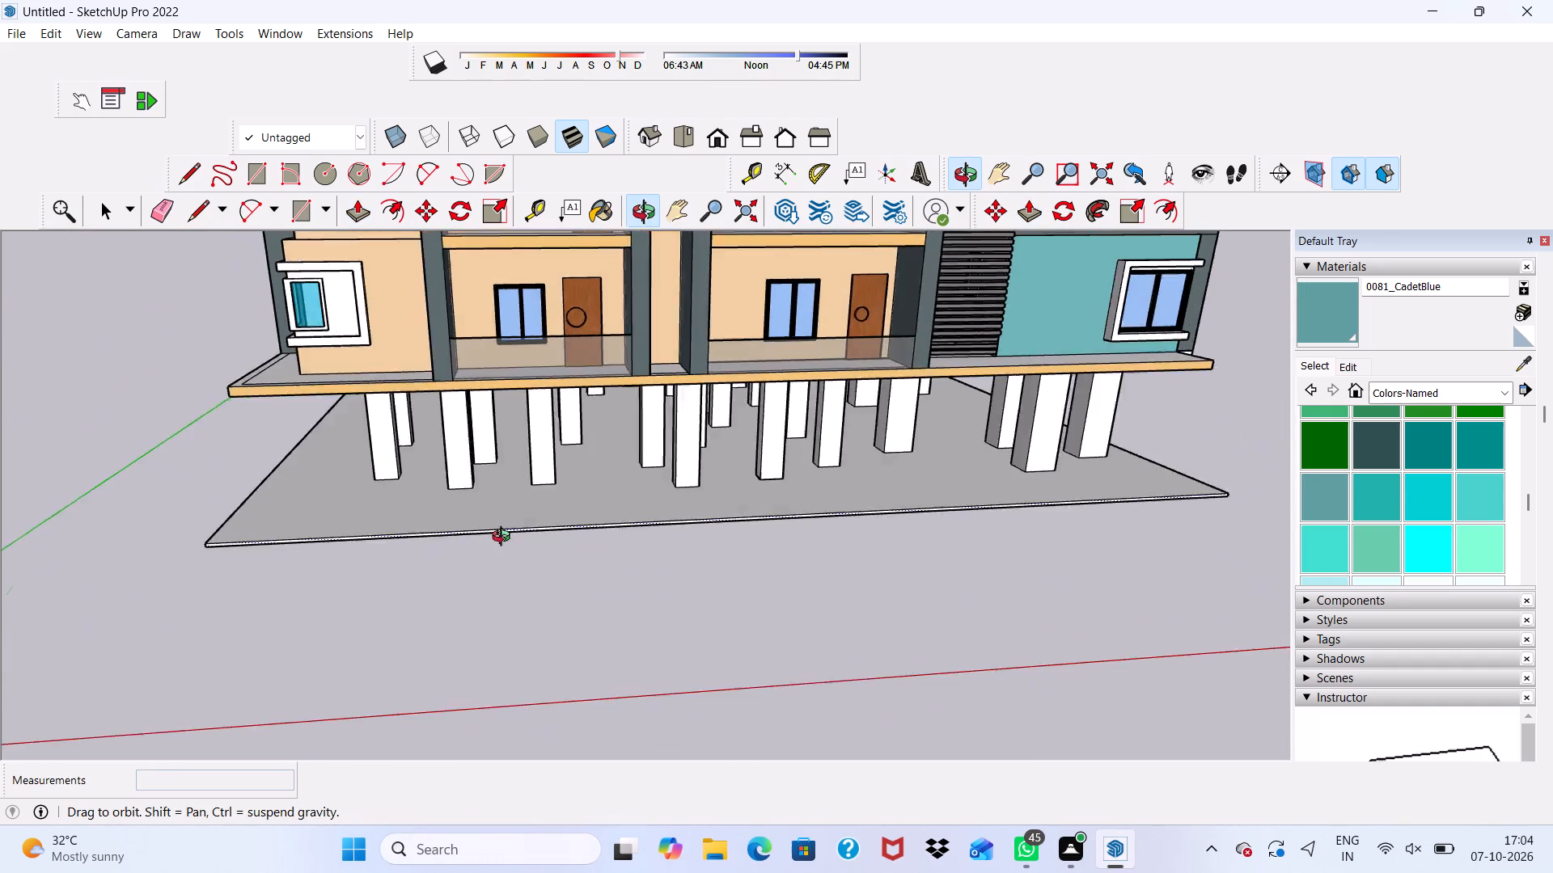
{"action": "middle_click_drag", "start_coordinate": [505, 538], "coordinate": [231, 552]}
{"action": "scroll", "coordinate": [412, 518], "scroll_direction": "up", "scroll_amount": 15}
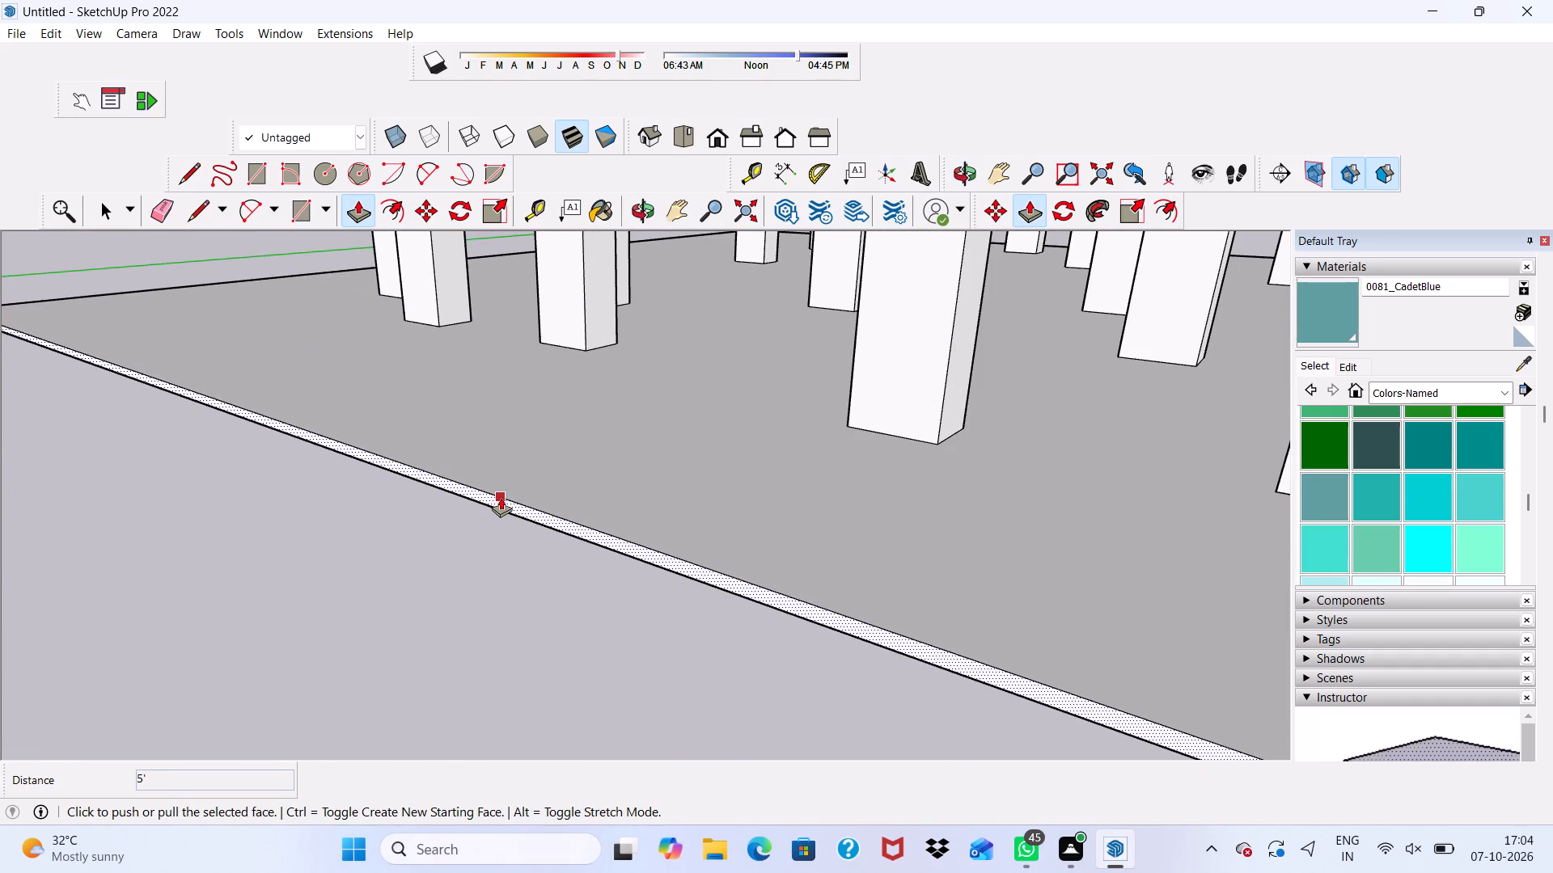
{"action": "left_click", "coordinate": [501, 496]}
{"action": "type", "text": "5'"}
{"action": "key", "text": "Return"}
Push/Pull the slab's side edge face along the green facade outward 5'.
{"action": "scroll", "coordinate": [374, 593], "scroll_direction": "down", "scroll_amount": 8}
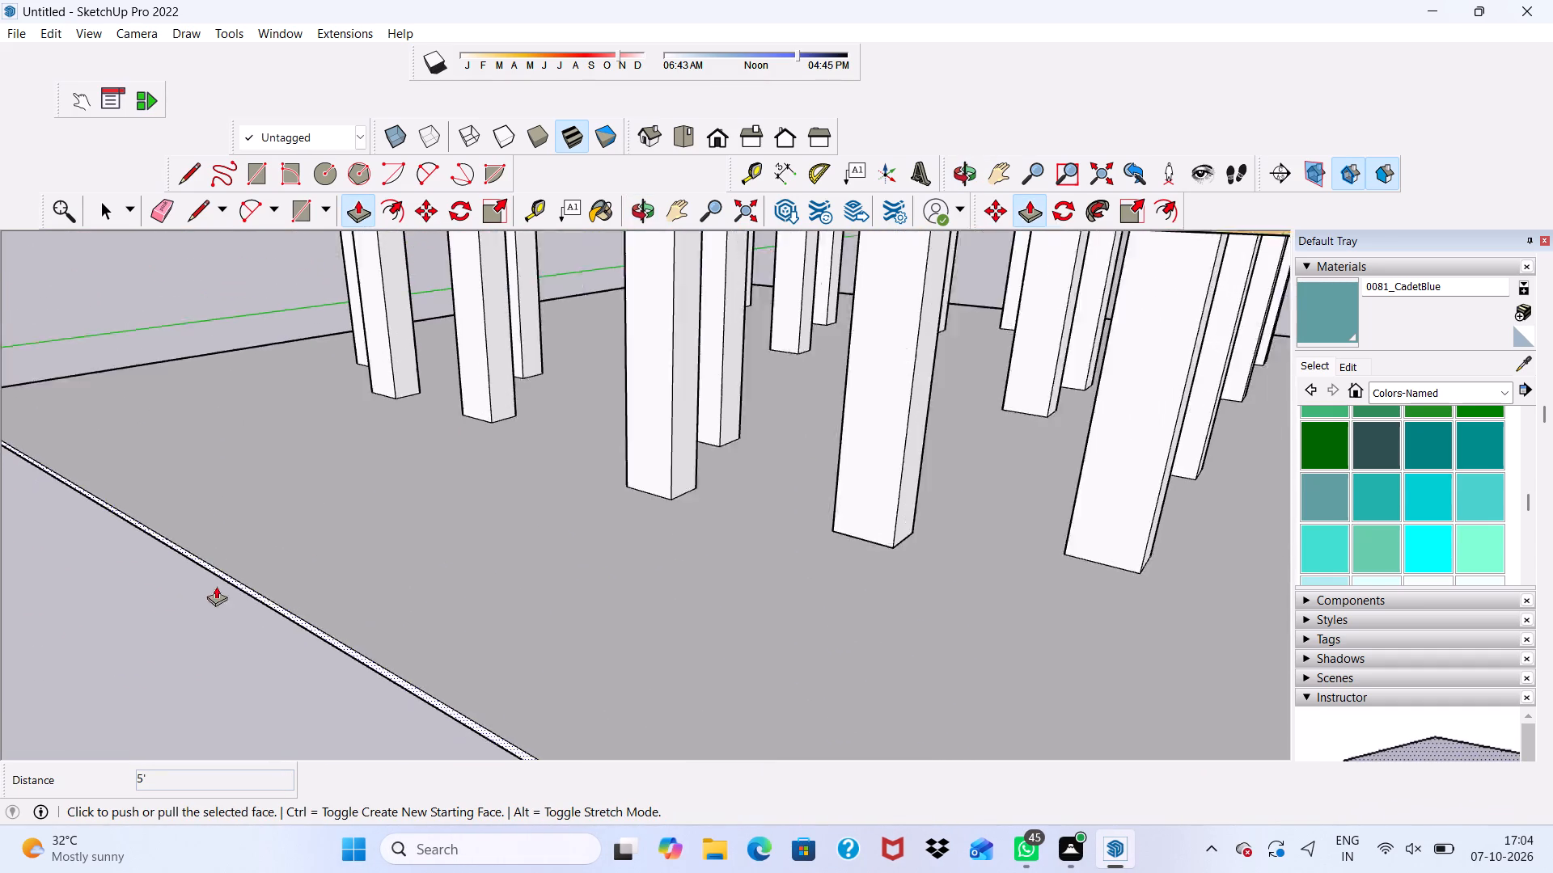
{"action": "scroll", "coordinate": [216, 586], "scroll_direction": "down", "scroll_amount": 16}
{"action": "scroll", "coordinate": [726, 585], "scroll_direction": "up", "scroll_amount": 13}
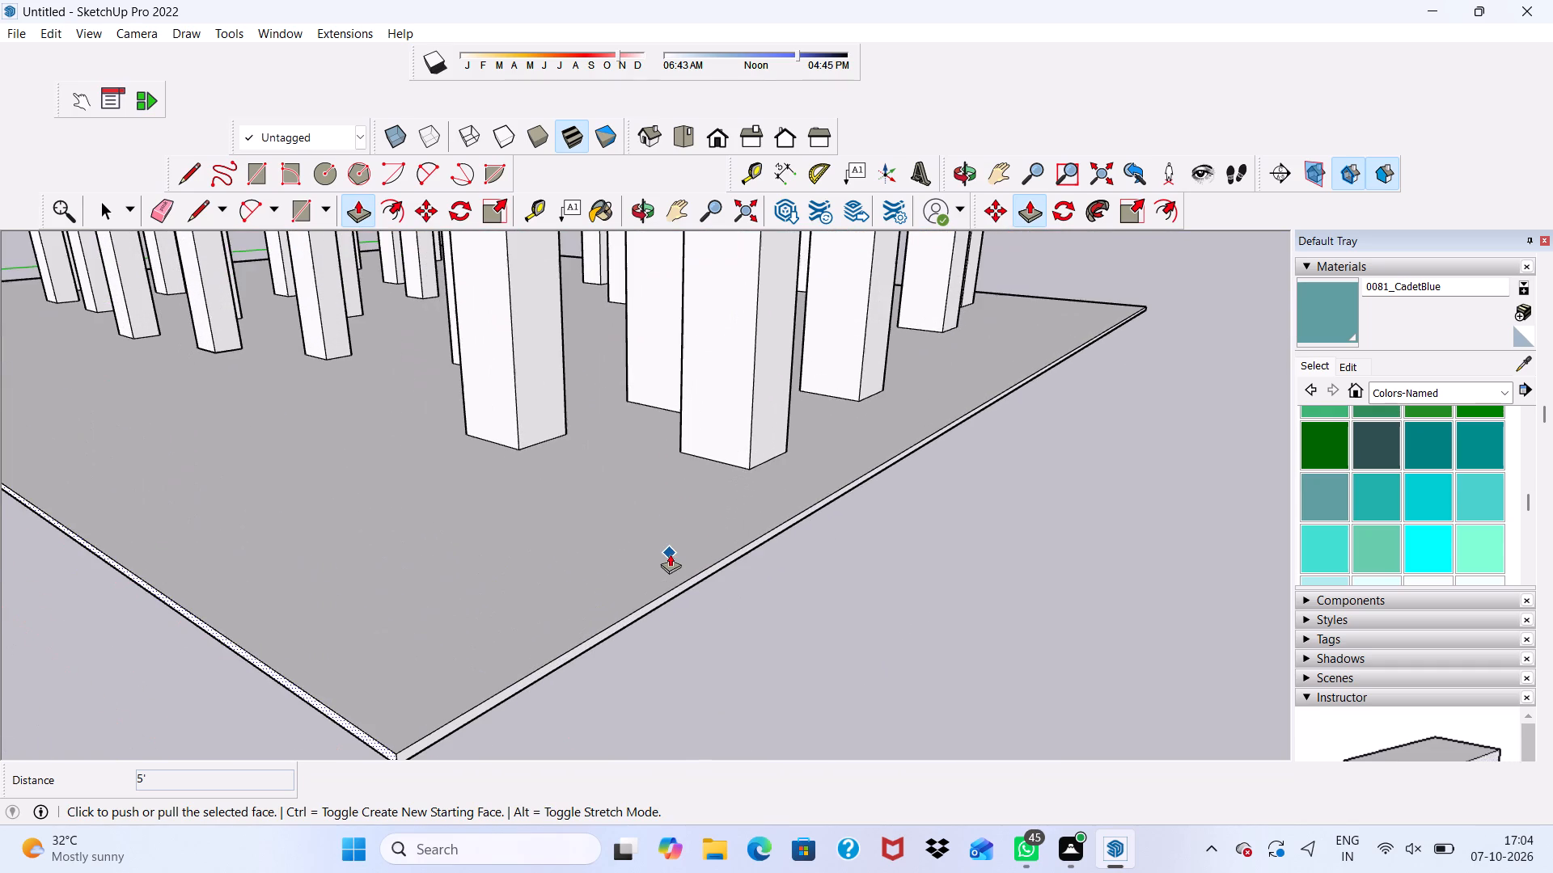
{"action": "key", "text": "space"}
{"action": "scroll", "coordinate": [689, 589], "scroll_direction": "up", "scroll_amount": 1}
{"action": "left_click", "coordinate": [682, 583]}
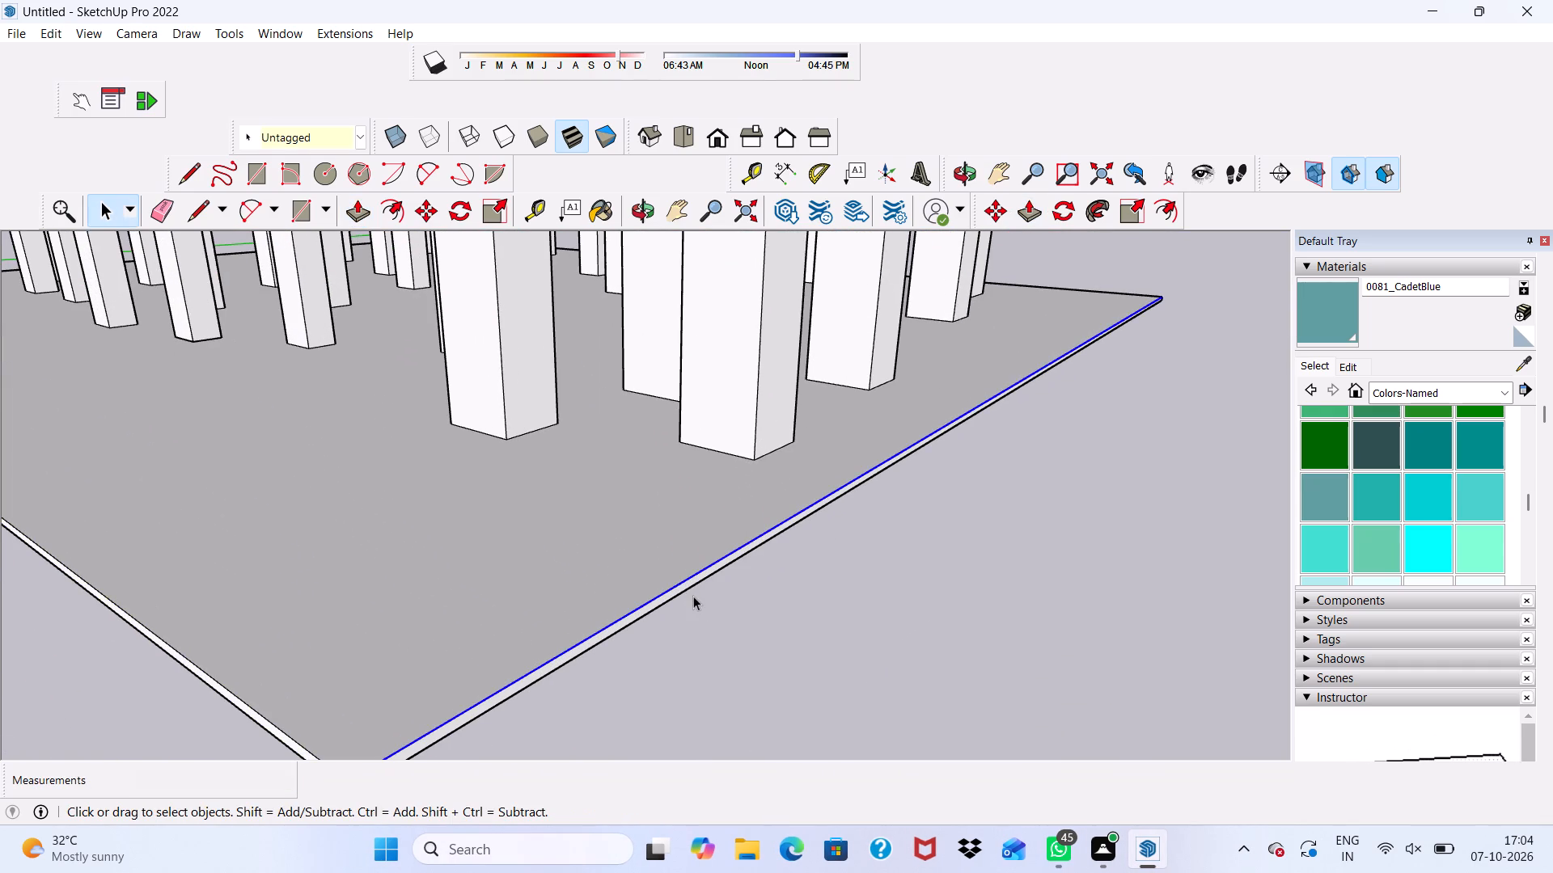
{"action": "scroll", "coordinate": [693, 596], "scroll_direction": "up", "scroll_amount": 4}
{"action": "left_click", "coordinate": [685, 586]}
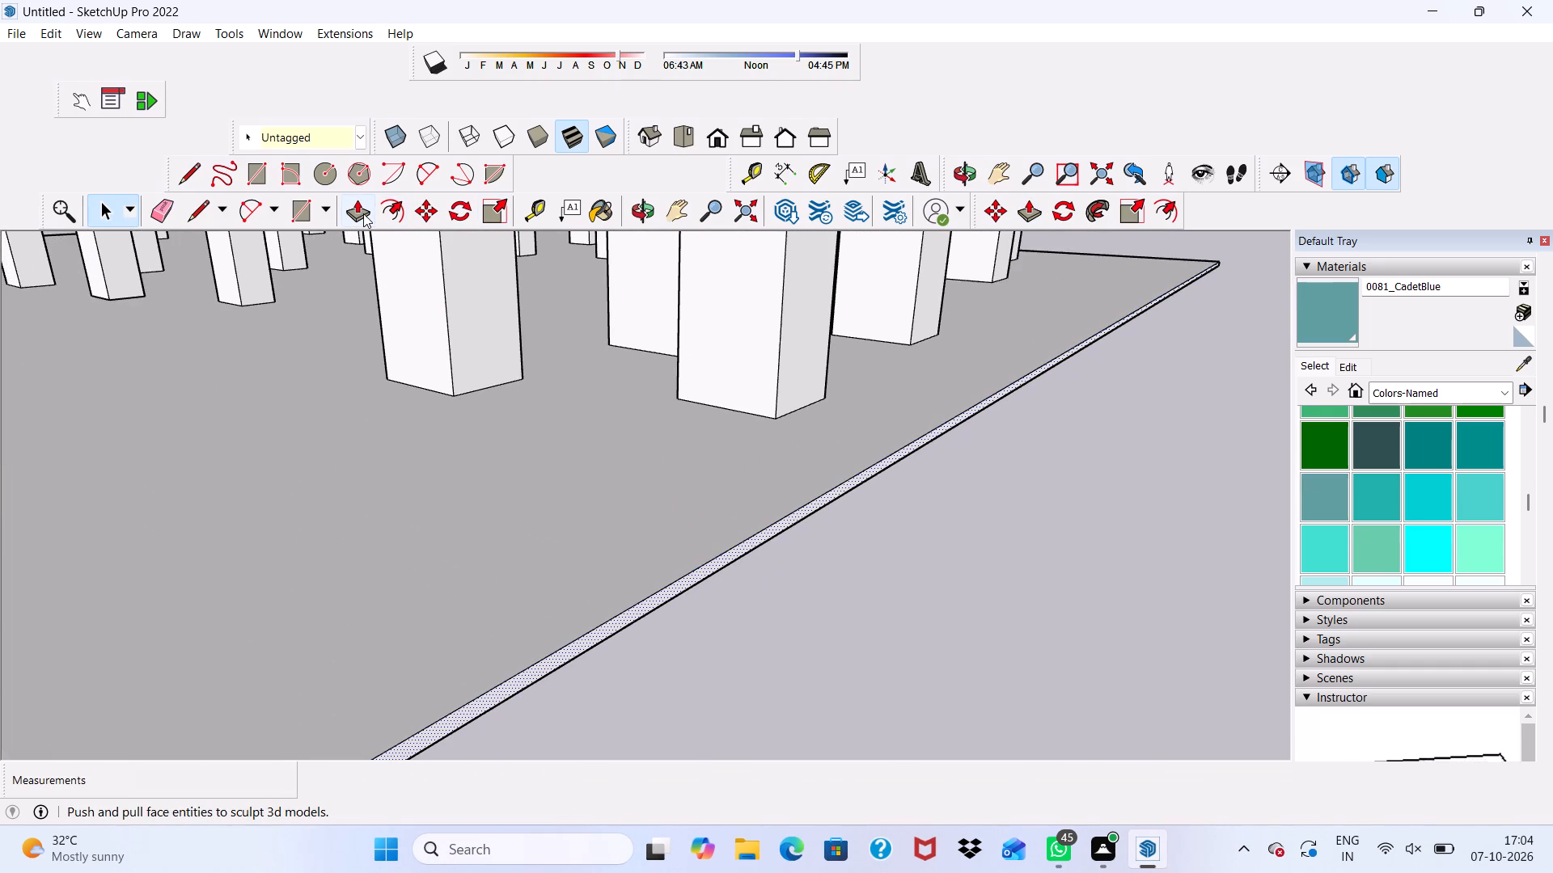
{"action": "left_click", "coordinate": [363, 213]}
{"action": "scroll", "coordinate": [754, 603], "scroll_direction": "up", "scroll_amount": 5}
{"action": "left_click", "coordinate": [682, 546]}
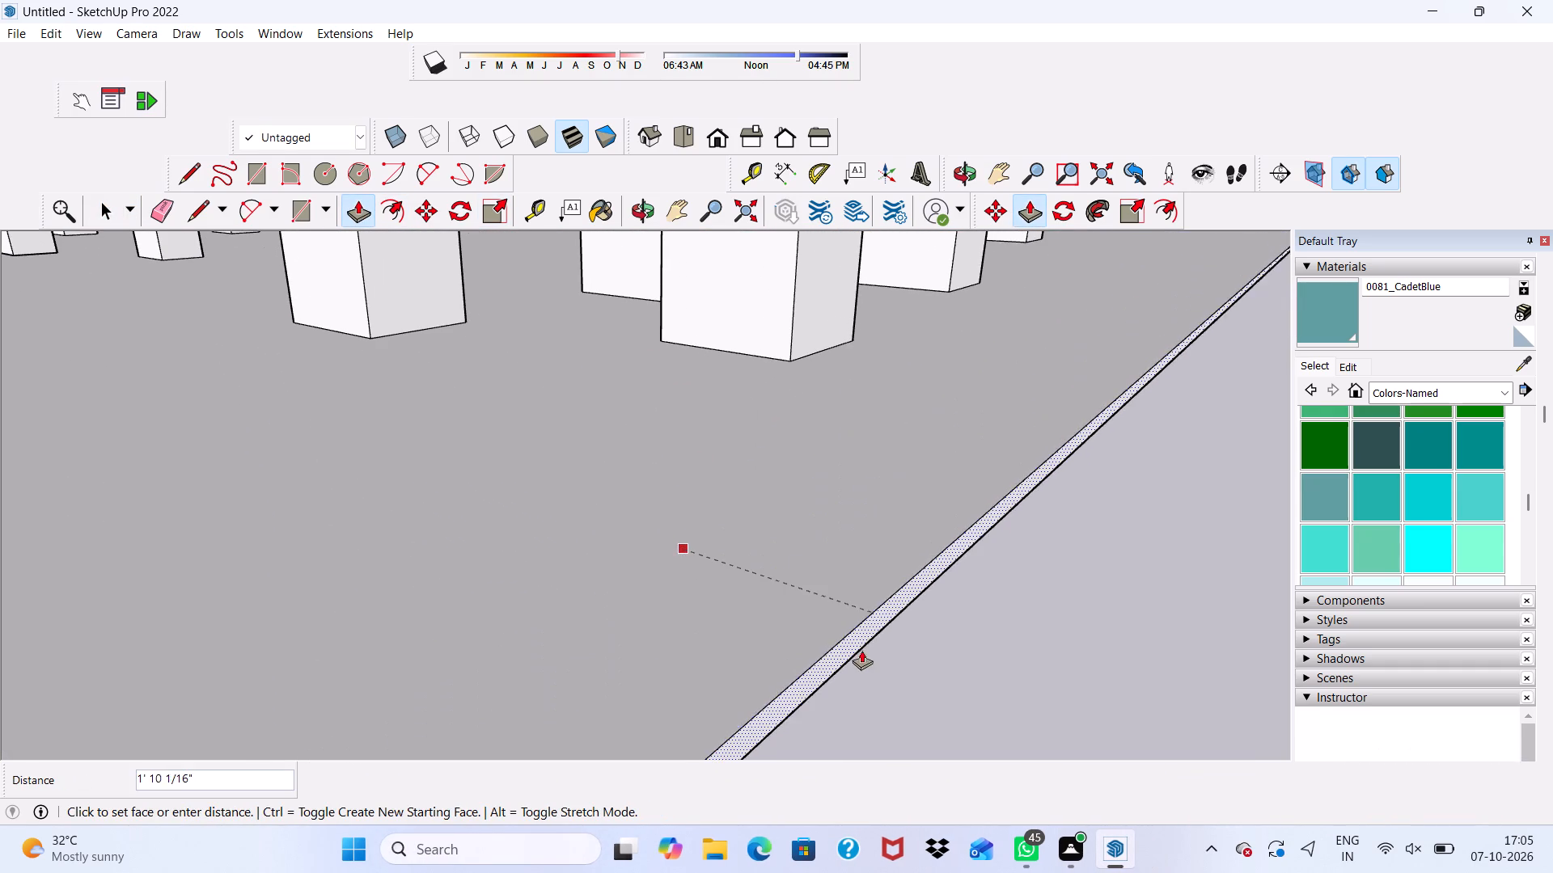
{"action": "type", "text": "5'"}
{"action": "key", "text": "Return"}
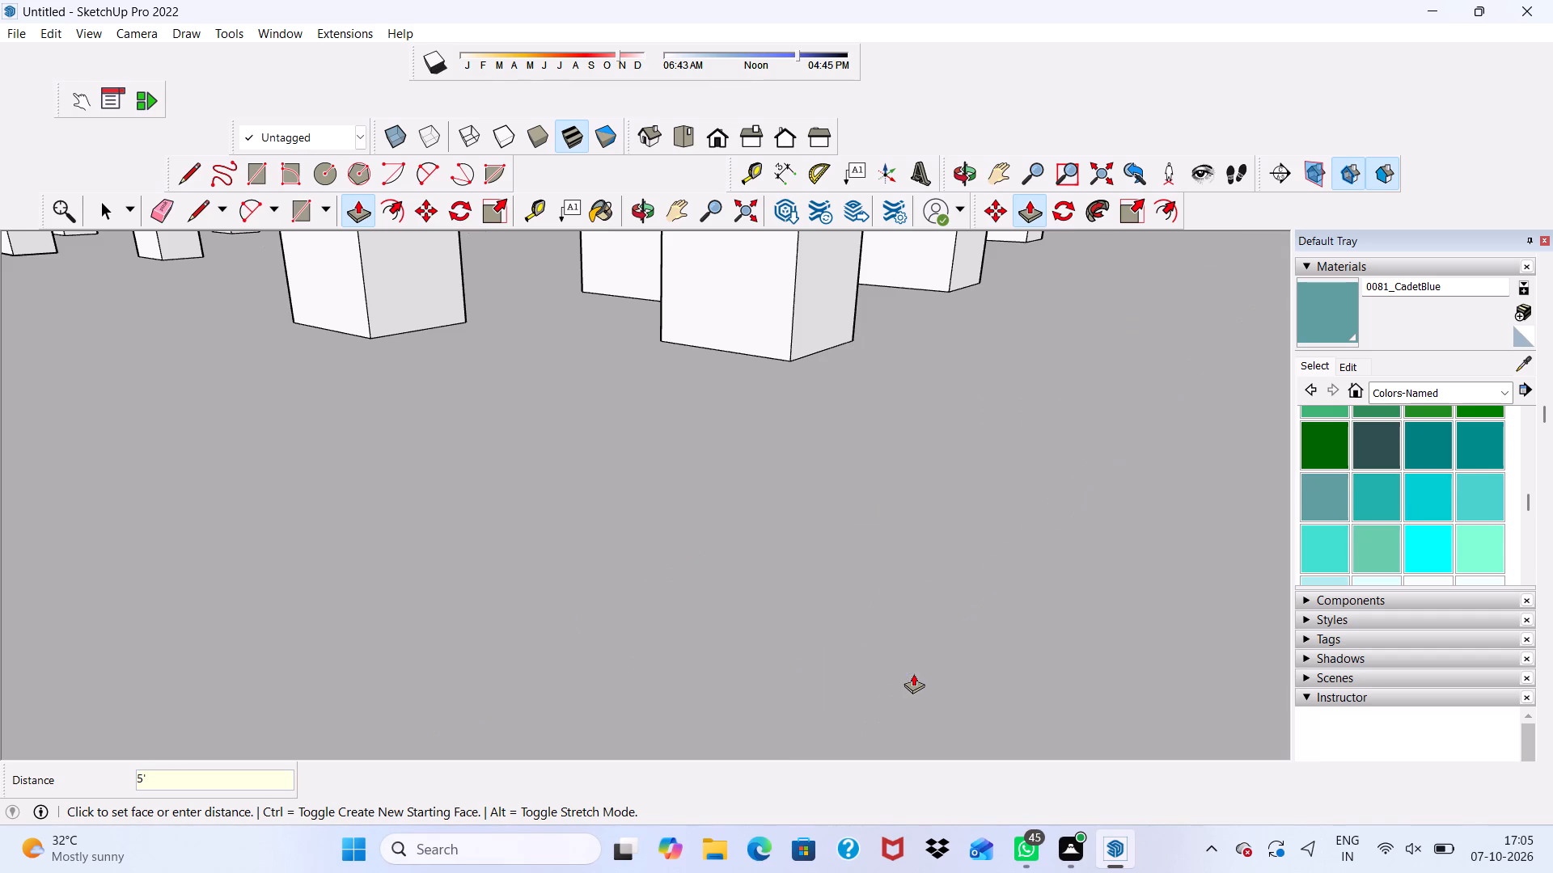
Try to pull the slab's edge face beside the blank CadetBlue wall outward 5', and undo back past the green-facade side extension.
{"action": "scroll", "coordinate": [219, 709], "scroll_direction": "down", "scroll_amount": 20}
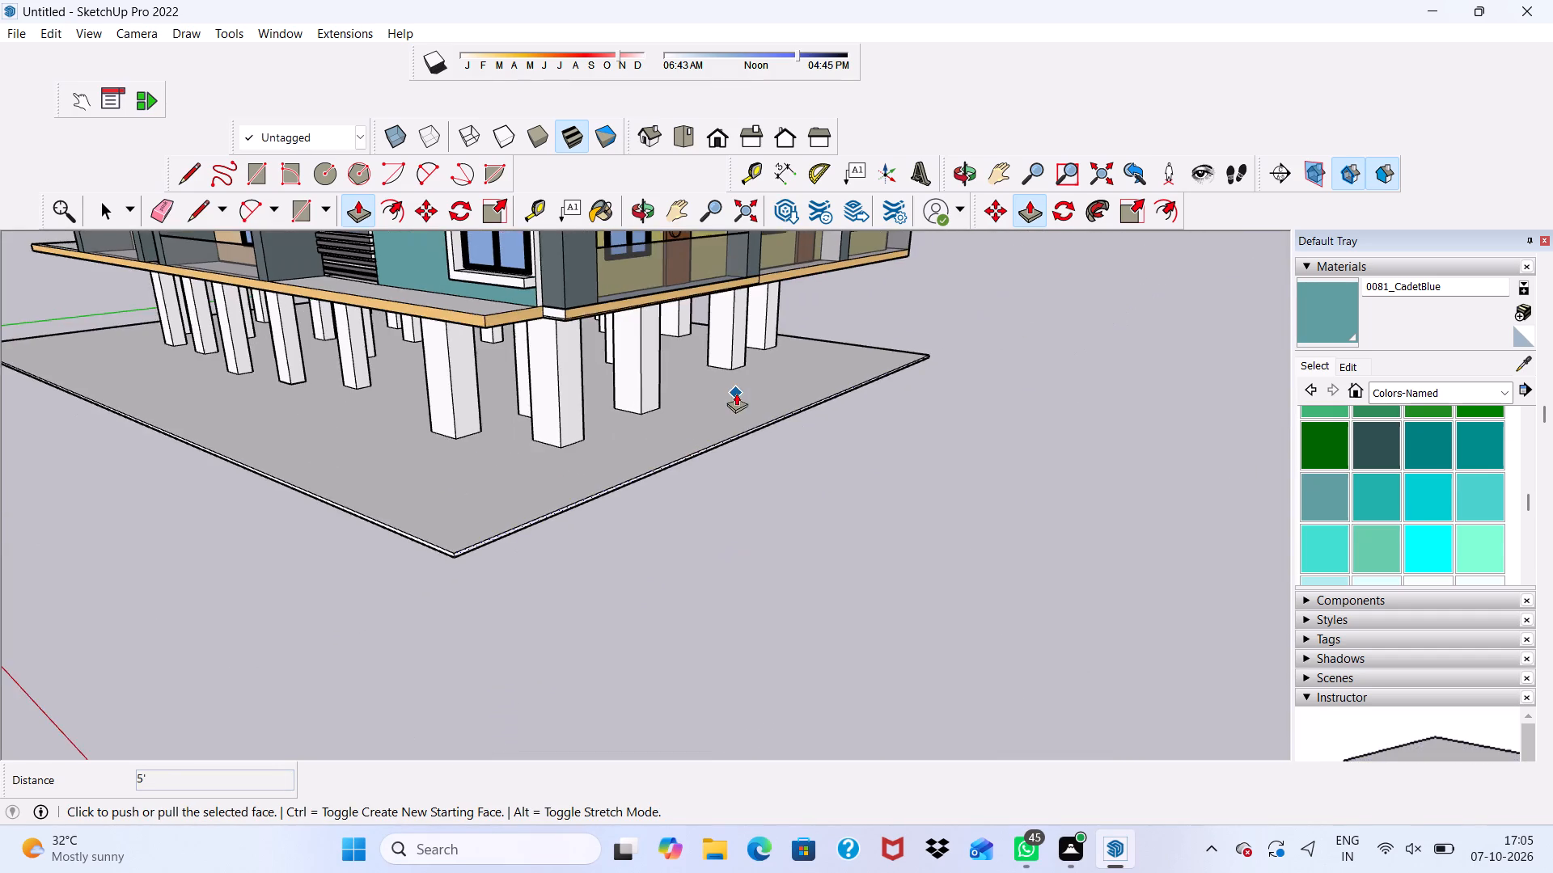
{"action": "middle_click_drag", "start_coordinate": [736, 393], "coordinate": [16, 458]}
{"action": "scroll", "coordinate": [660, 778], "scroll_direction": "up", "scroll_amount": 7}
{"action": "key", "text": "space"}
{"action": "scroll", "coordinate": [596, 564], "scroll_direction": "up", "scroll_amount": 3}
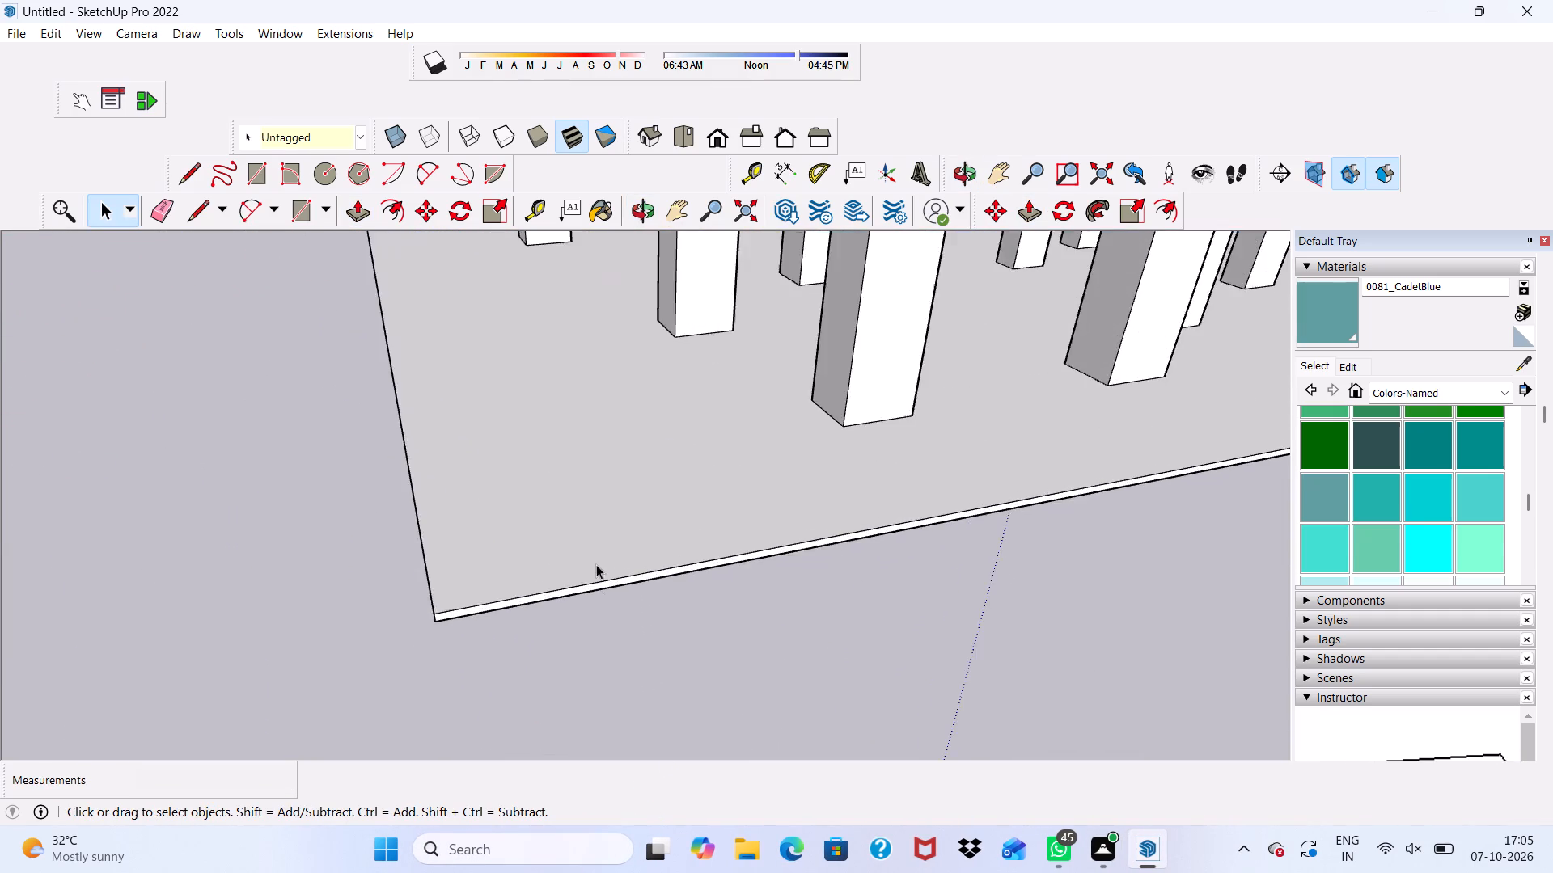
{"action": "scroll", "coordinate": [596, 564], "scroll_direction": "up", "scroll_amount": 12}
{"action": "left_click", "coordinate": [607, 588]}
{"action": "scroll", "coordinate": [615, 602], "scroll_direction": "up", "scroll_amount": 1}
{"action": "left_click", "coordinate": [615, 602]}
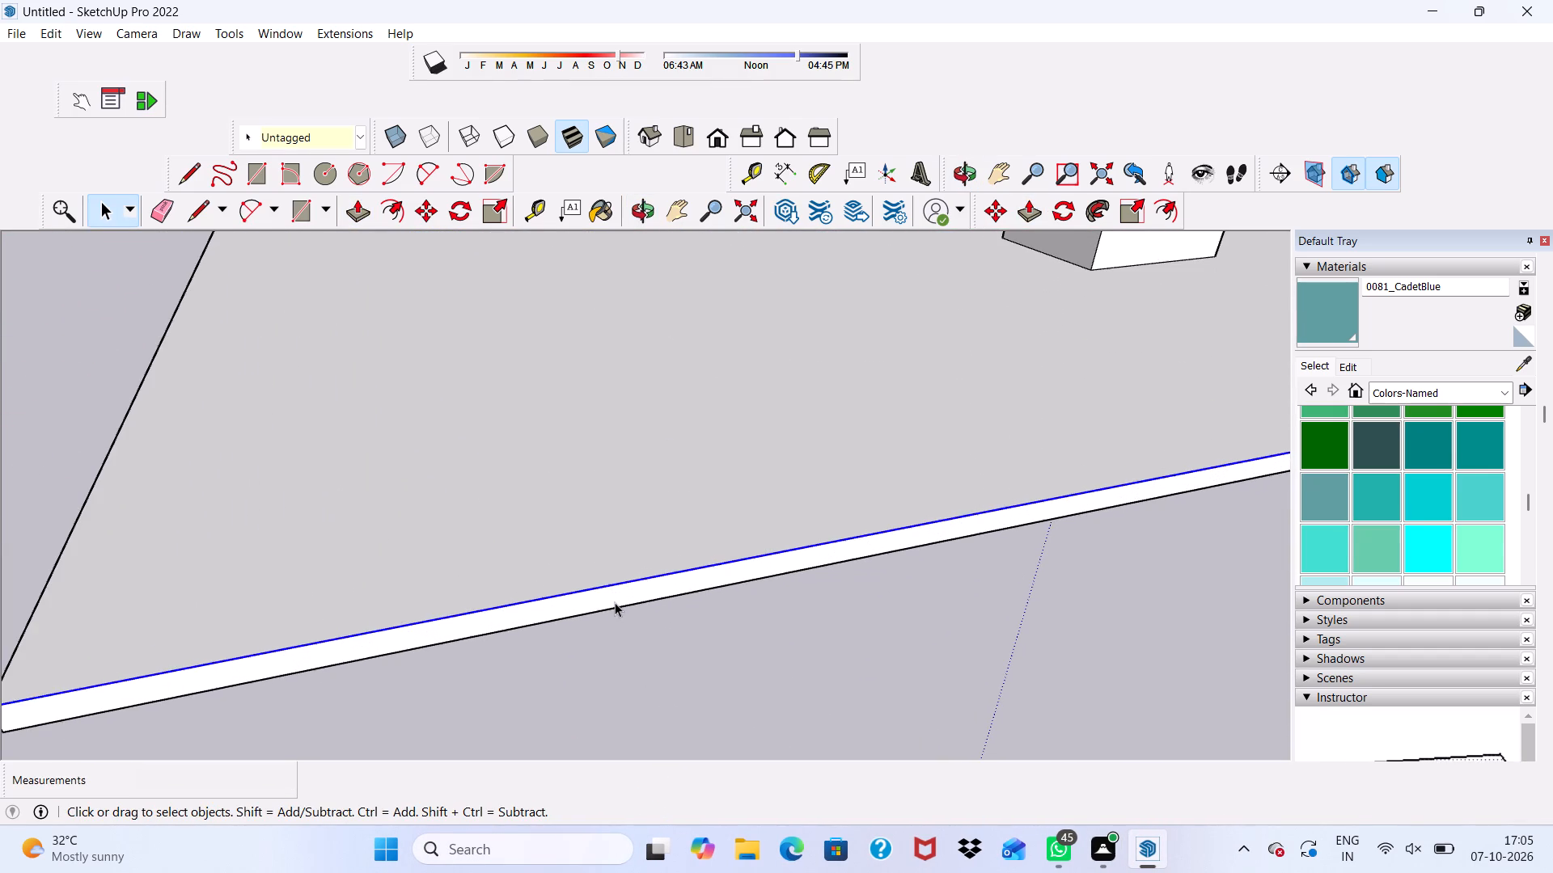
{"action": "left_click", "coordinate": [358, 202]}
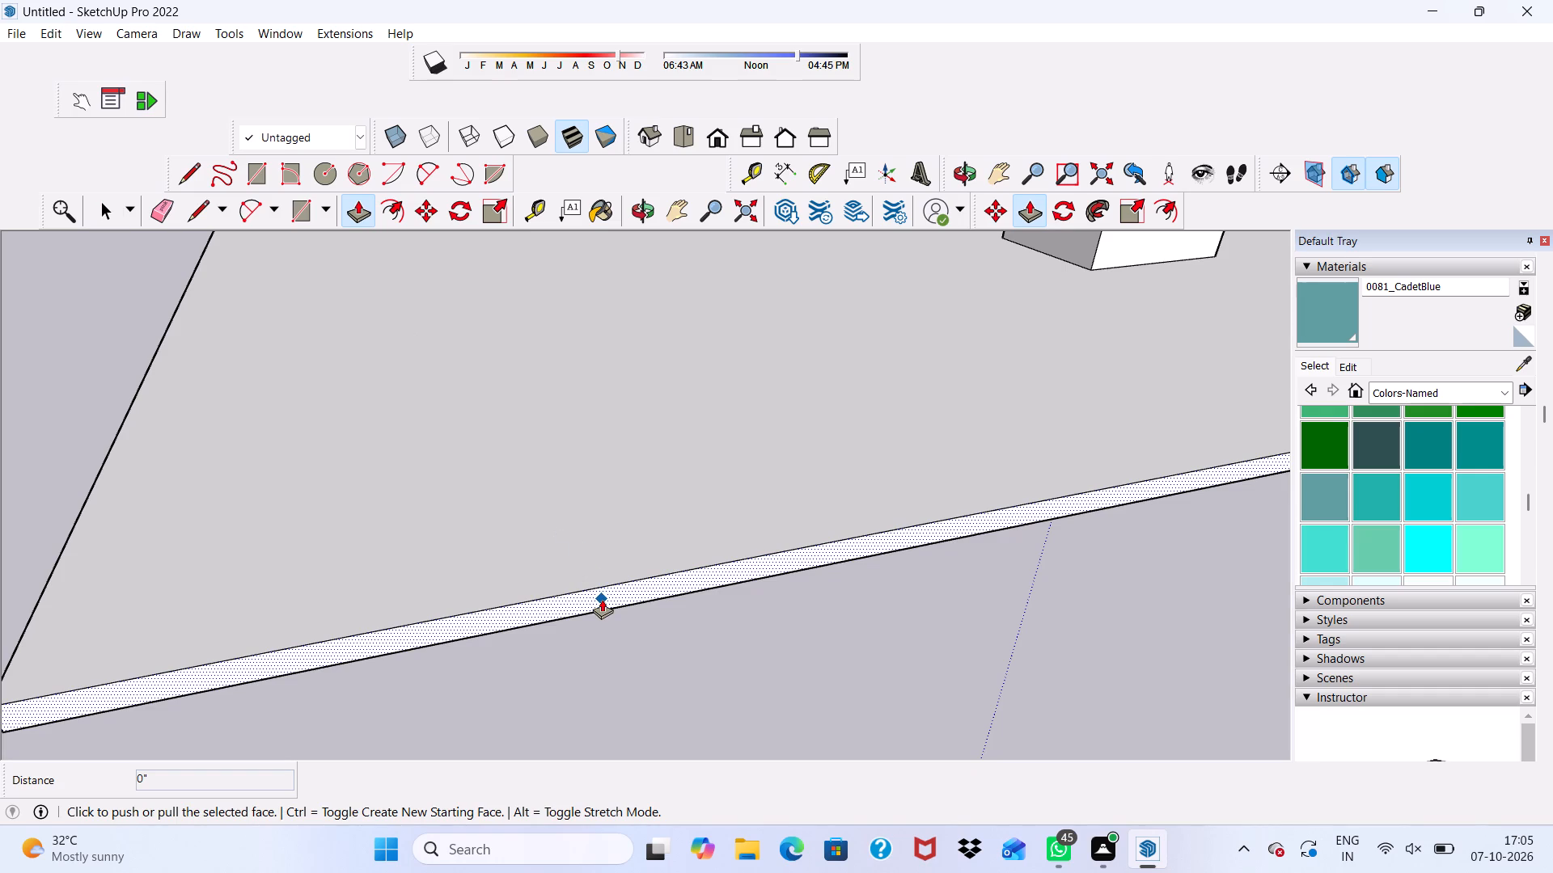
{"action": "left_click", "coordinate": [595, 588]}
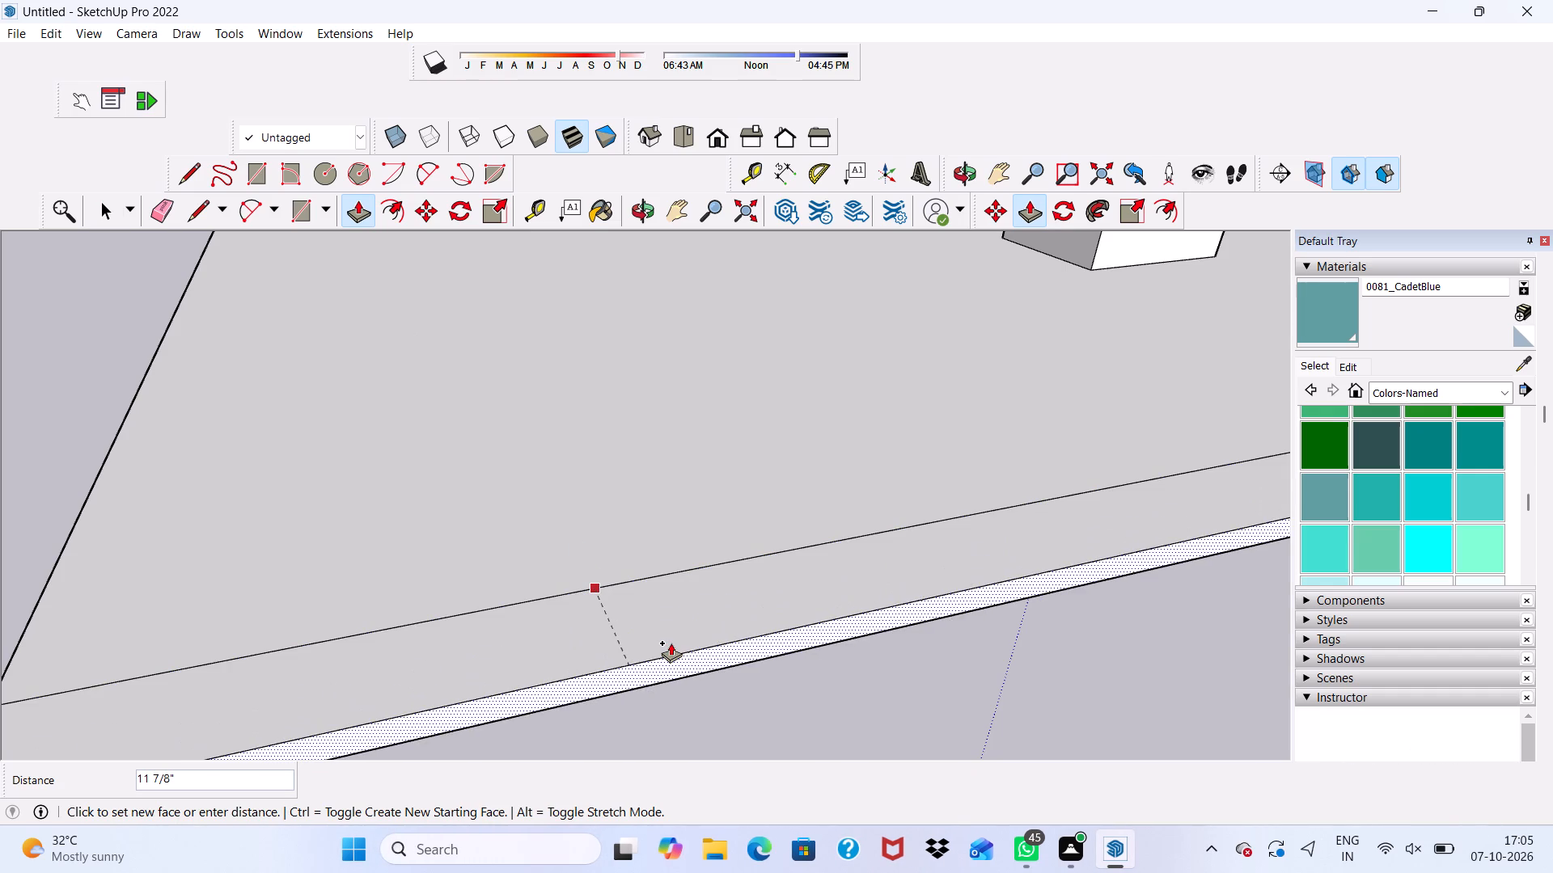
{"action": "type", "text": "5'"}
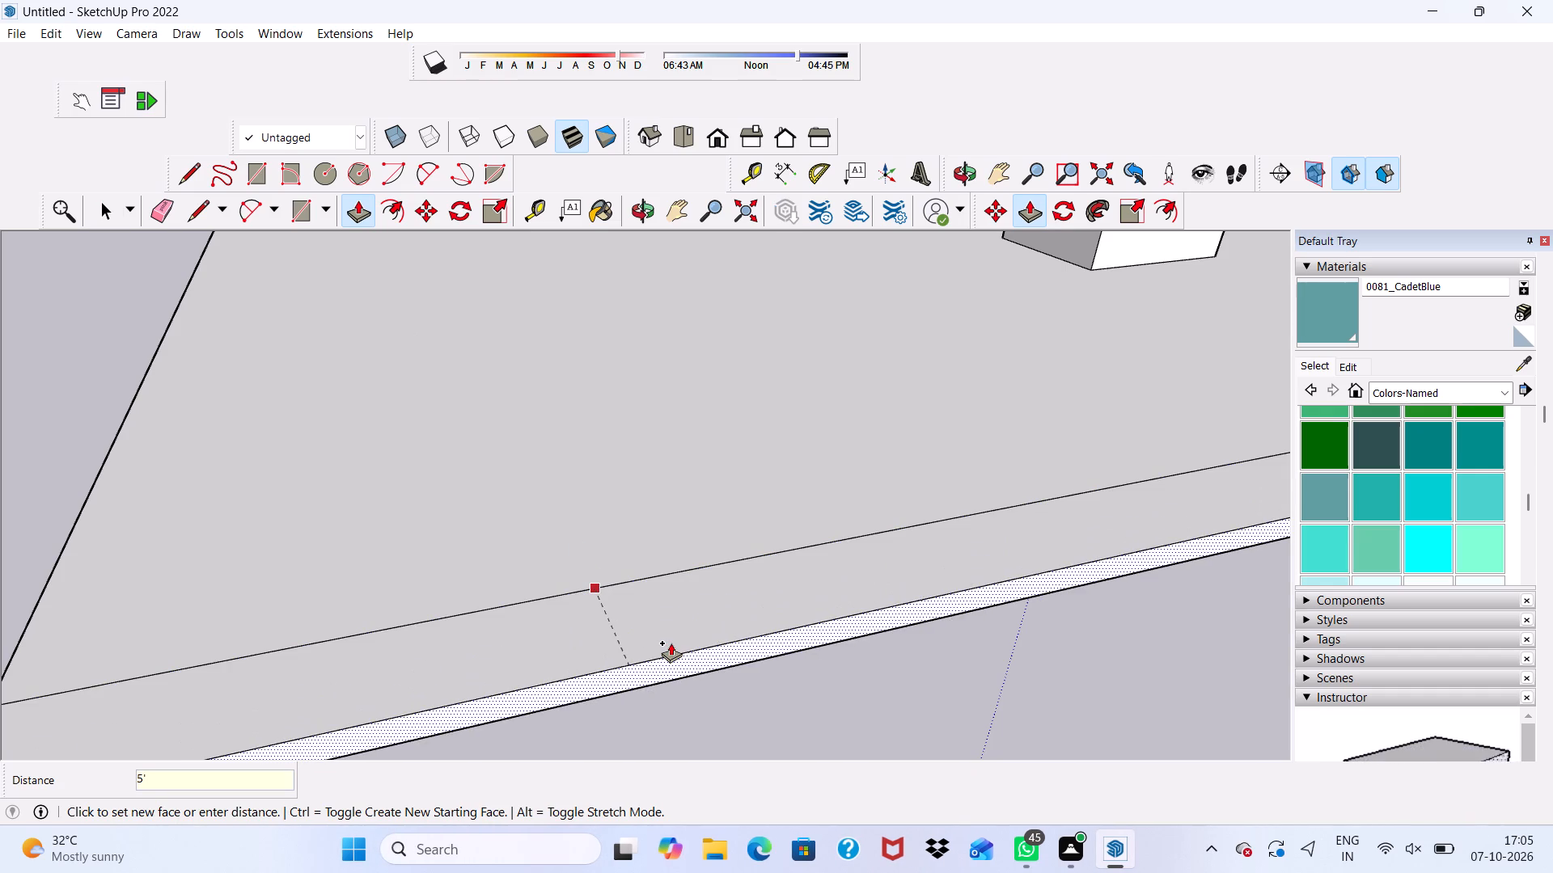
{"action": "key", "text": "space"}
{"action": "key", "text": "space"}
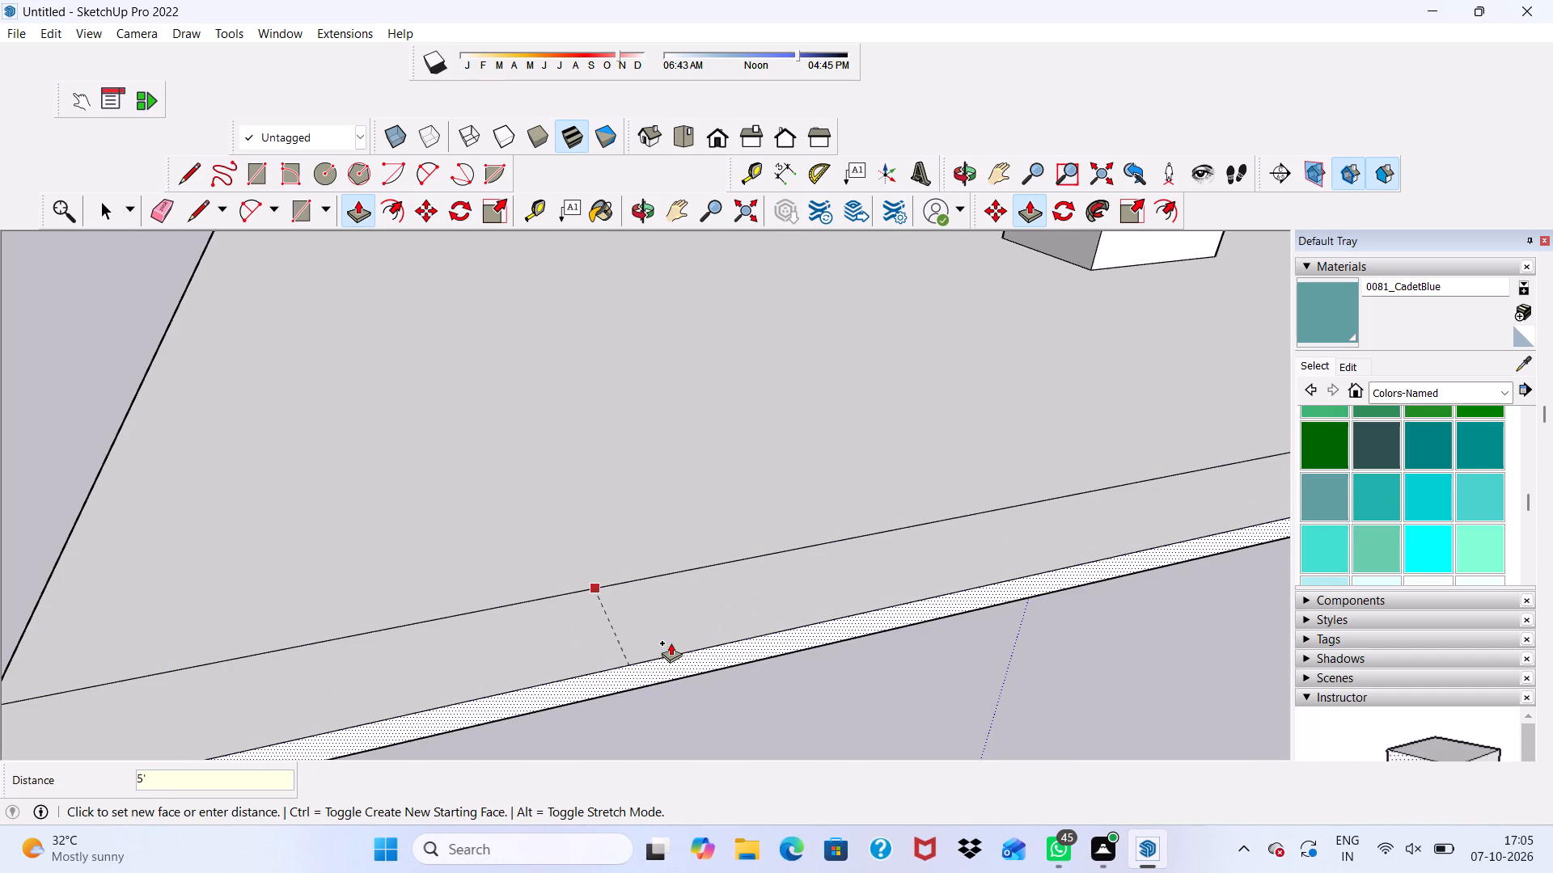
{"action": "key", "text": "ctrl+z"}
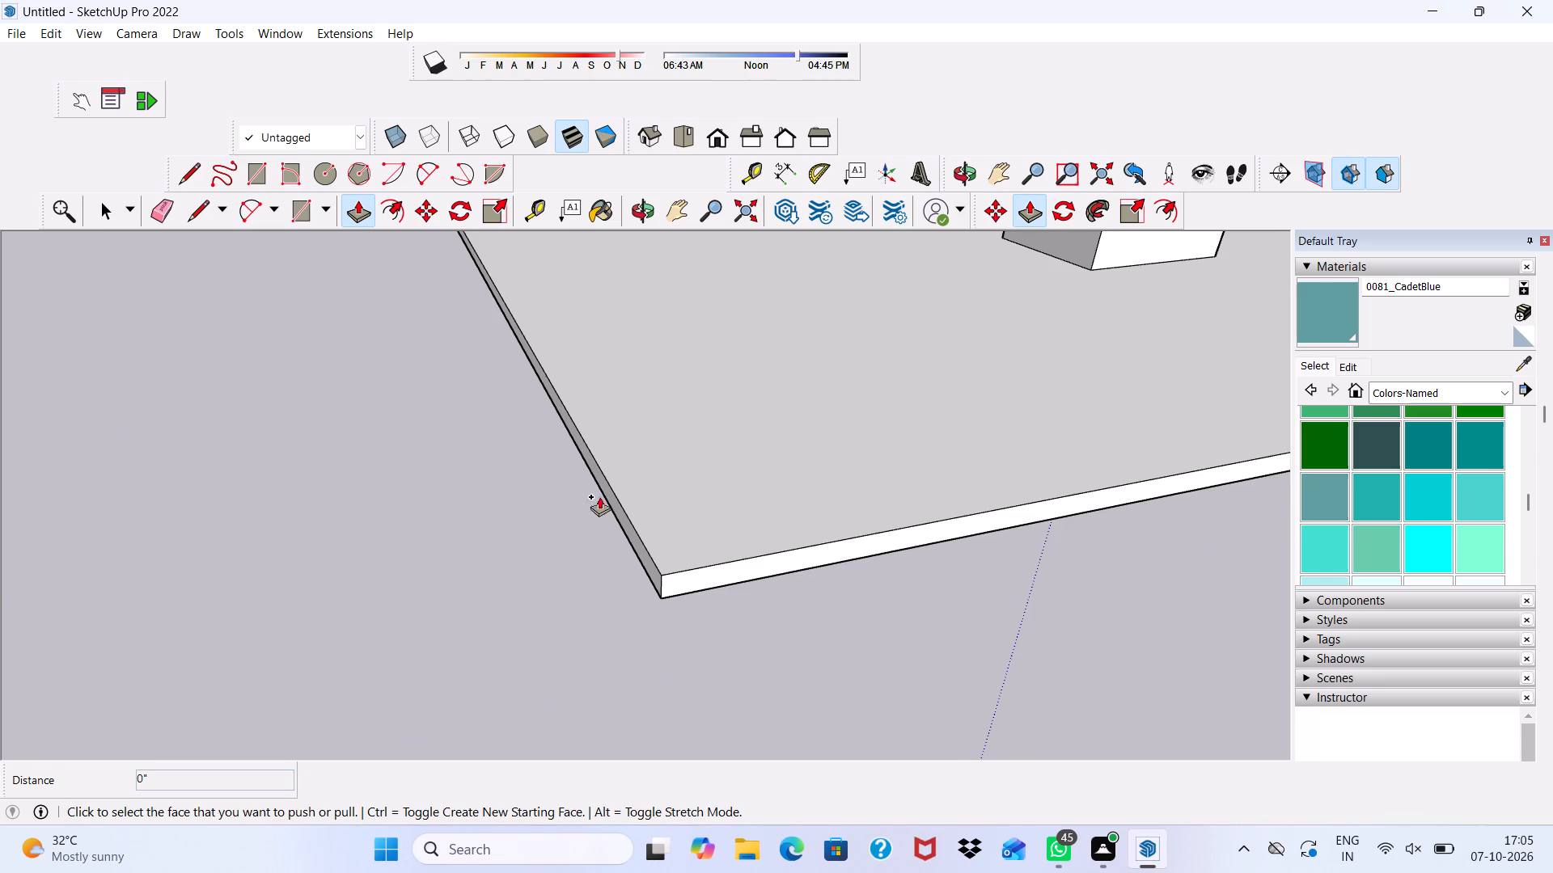
Push/Pull the slab's side edge face along the green facade outward 5' as a new starting face.
{"action": "scroll", "coordinate": [616, 514], "scroll_direction": "up", "scroll_amount": 3}
{"action": "left_click", "coordinate": [624, 530]}
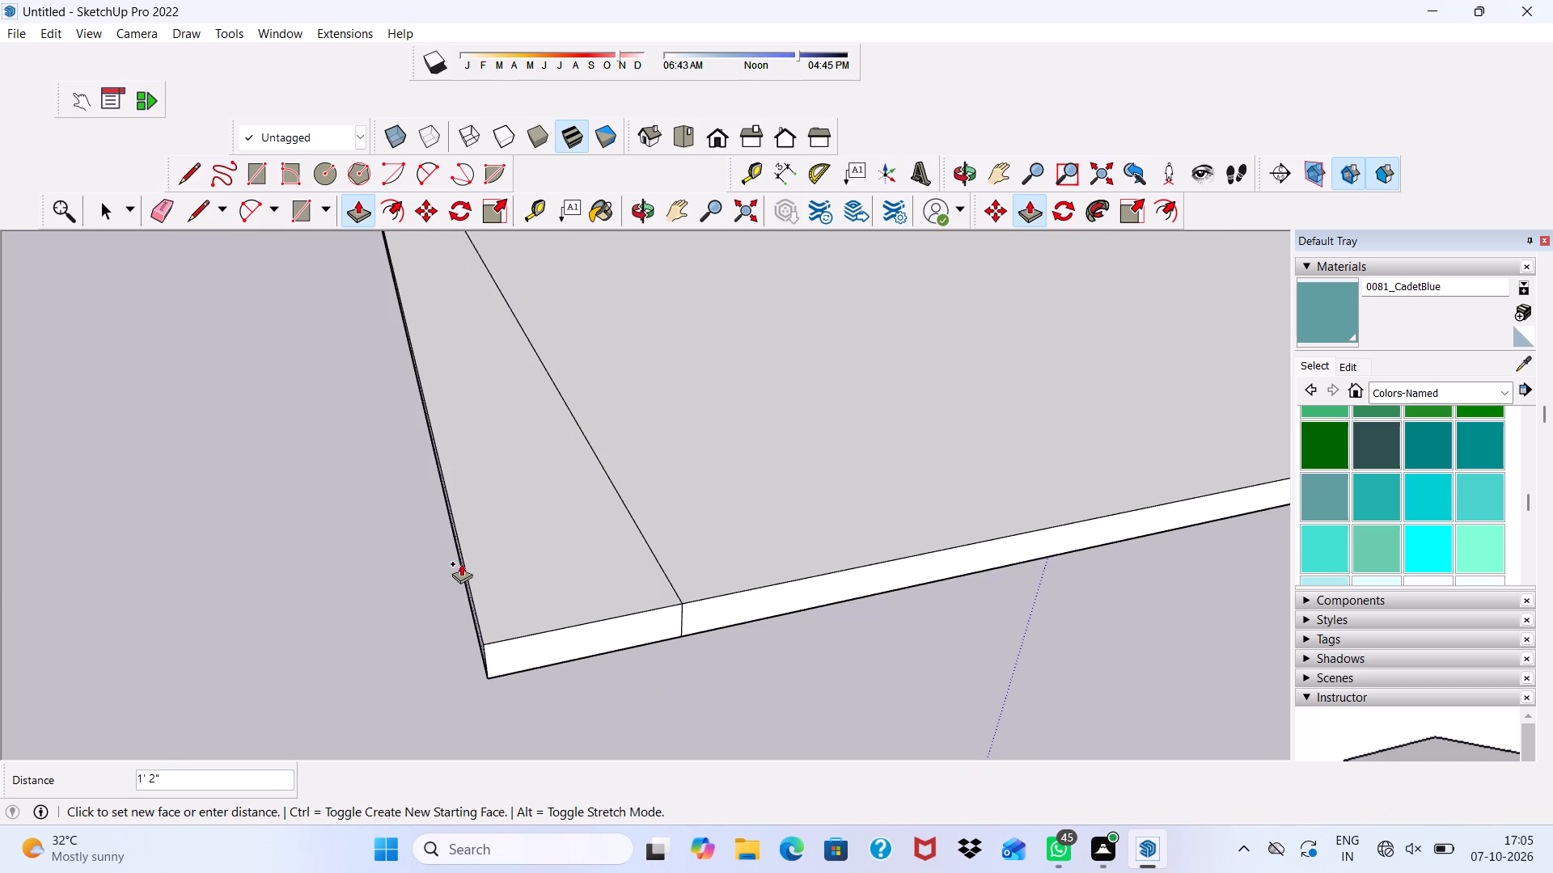
{"action": "type", "text": "5'"}
{"action": "key", "text": "Return"}
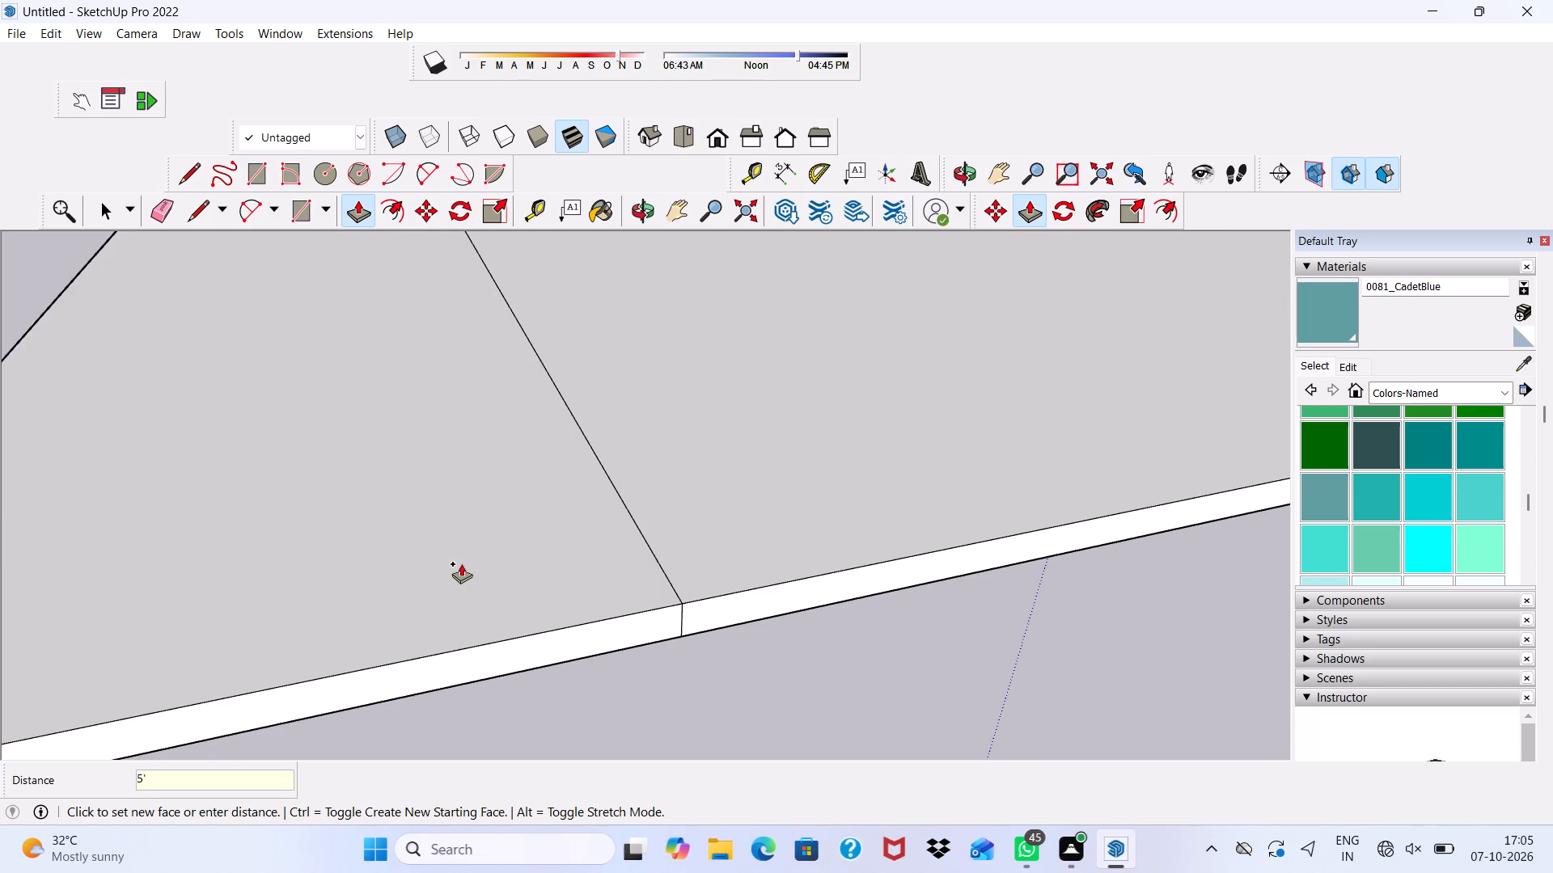
Erase the seam line across the slab's top and the short one on its edge face where the green-facade side extension begins.
{"action": "scroll", "coordinate": [461, 563], "scroll_direction": "up", "scroll_amount": 1}
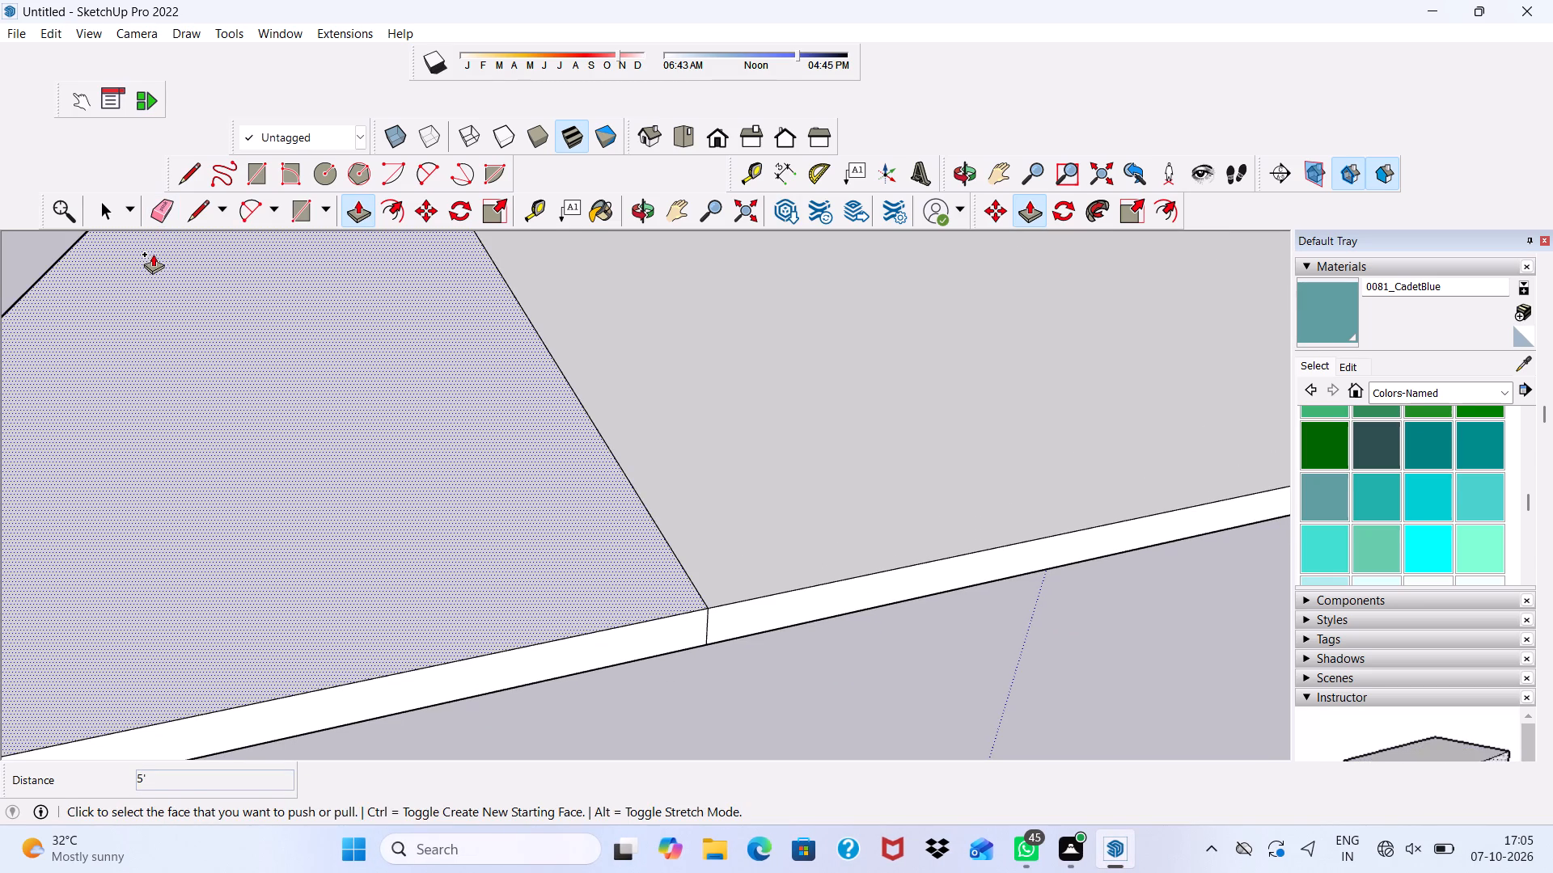
{"action": "key", "text": "space"}
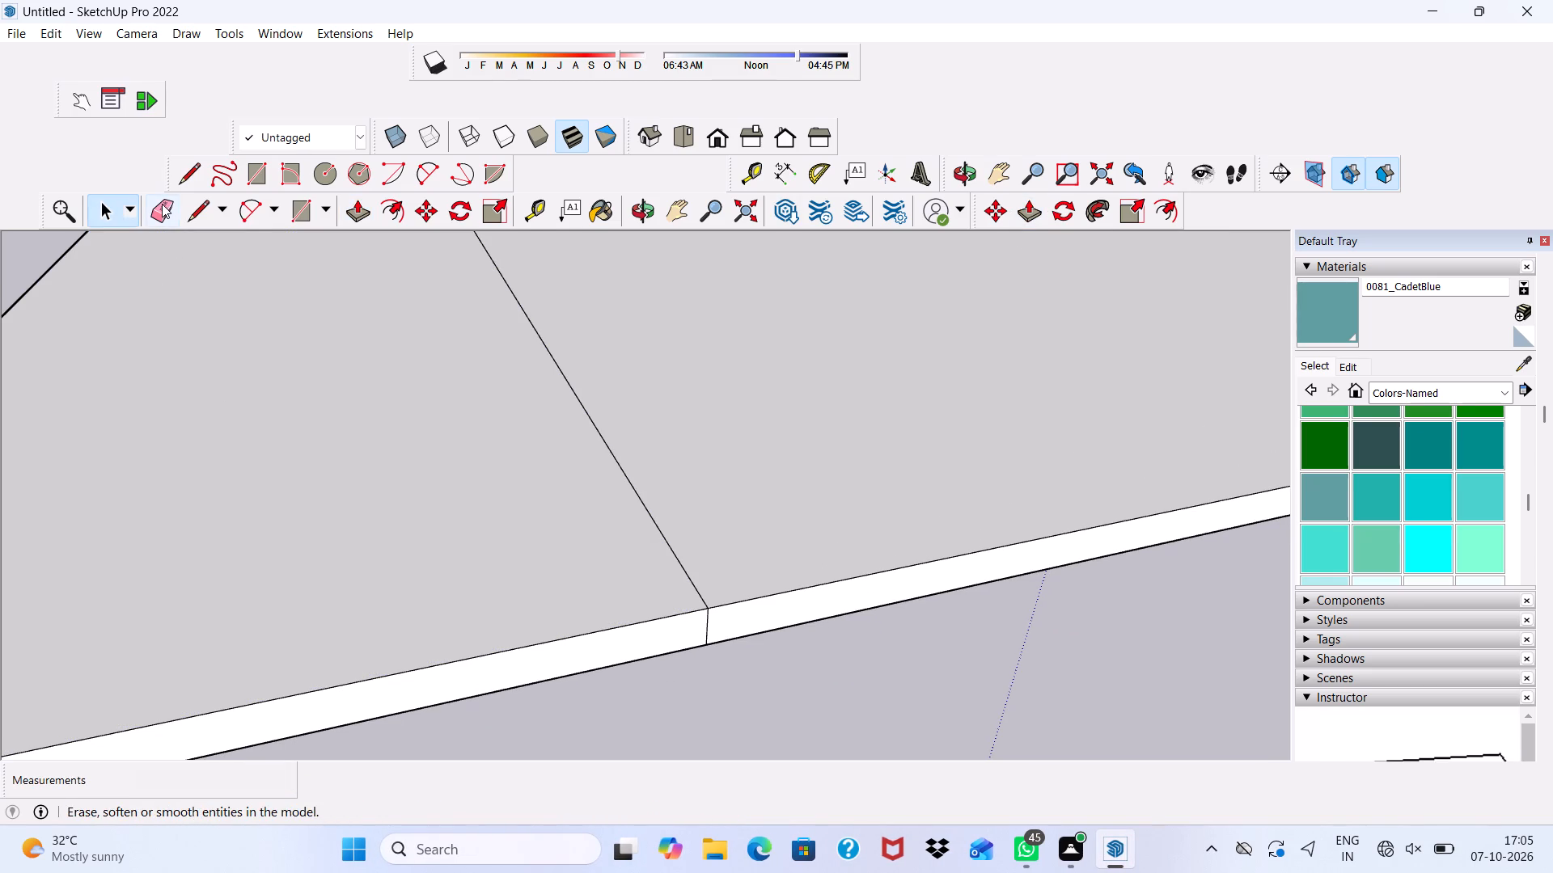
{"action": "left_click", "coordinate": [162, 204]}
{"action": "left_click_drag", "start_coordinate": [557, 500], "coordinate": [641, 475]}
{"action": "left_click_drag", "start_coordinate": [703, 634], "coordinate": [751, 618]}
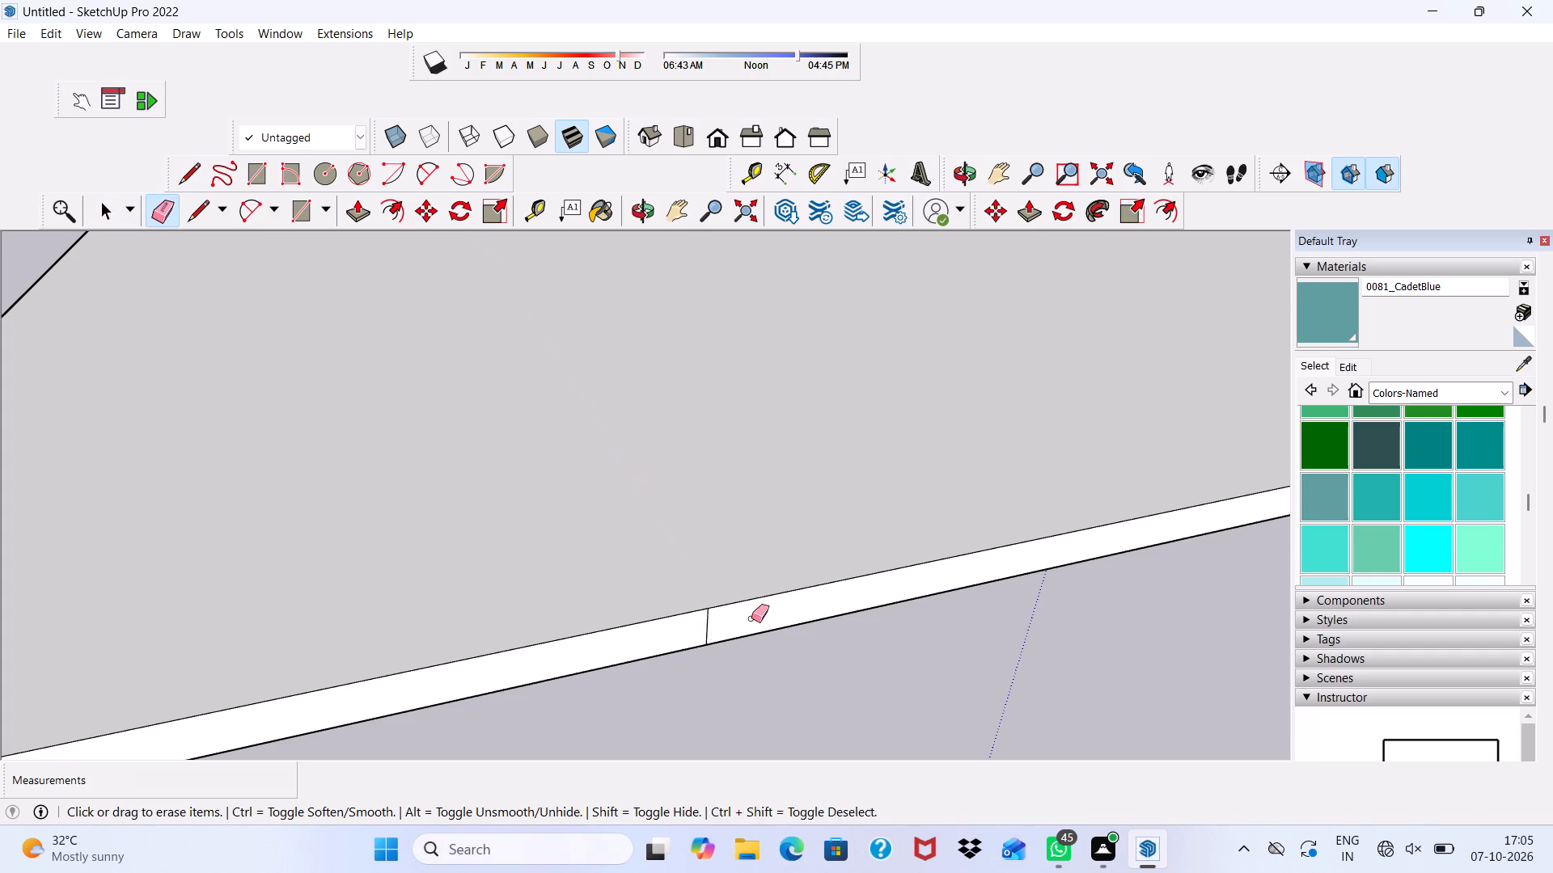
{"action": "left_click_drag", "start_coordinate": [751, 618], "coordinate": [756, 614]}
Erase the short seam line on the ground slab's edge face near its far corner.
{"action": "scroll", "coordinate": [721, 600], "scroll_direction": "down", "scroll_amount": 19}
{"action": "scroll", "coordinate": [806, 630], "scroll_direction": "down", "scroll_amount": 7}
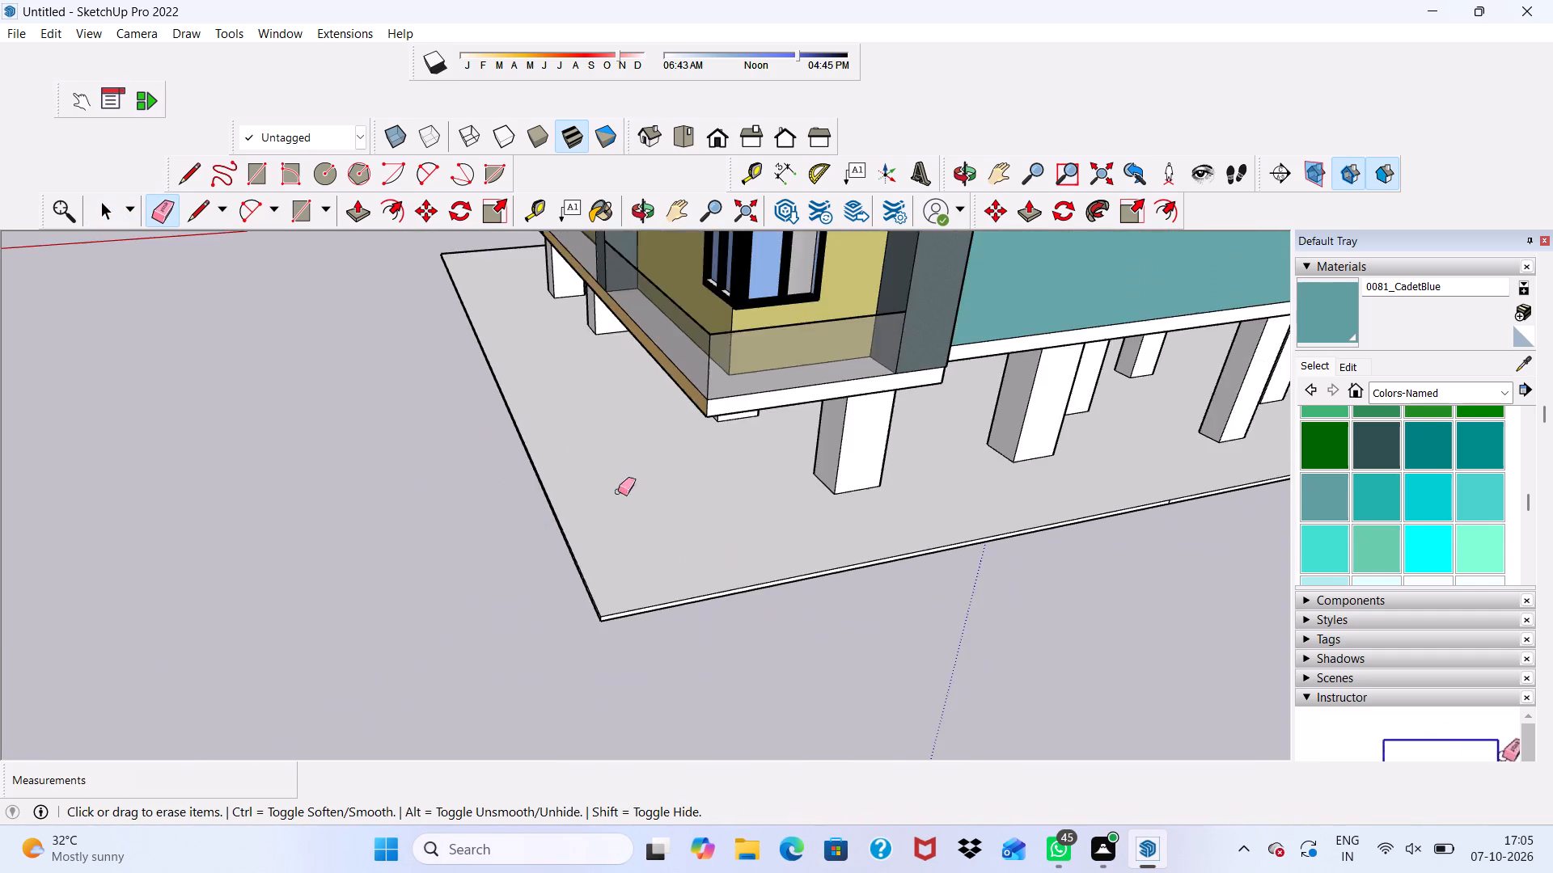
{"action": "scroll", "coordinate": [618, 491], "scroll_direction": "down", "scroll_amount": 3}
{"action": "middle_click_drag", "start_coordinate": [442, 387], "coordinate": [933, 439]}
{"action": "scroll", "coordinate": [288, 524], "scroll_direction": "up", "scroll_amount": 1}
{"action": "scroll", "coordinate": [315, 544], "scroll_direction": "down", "scroll_amount": 6}
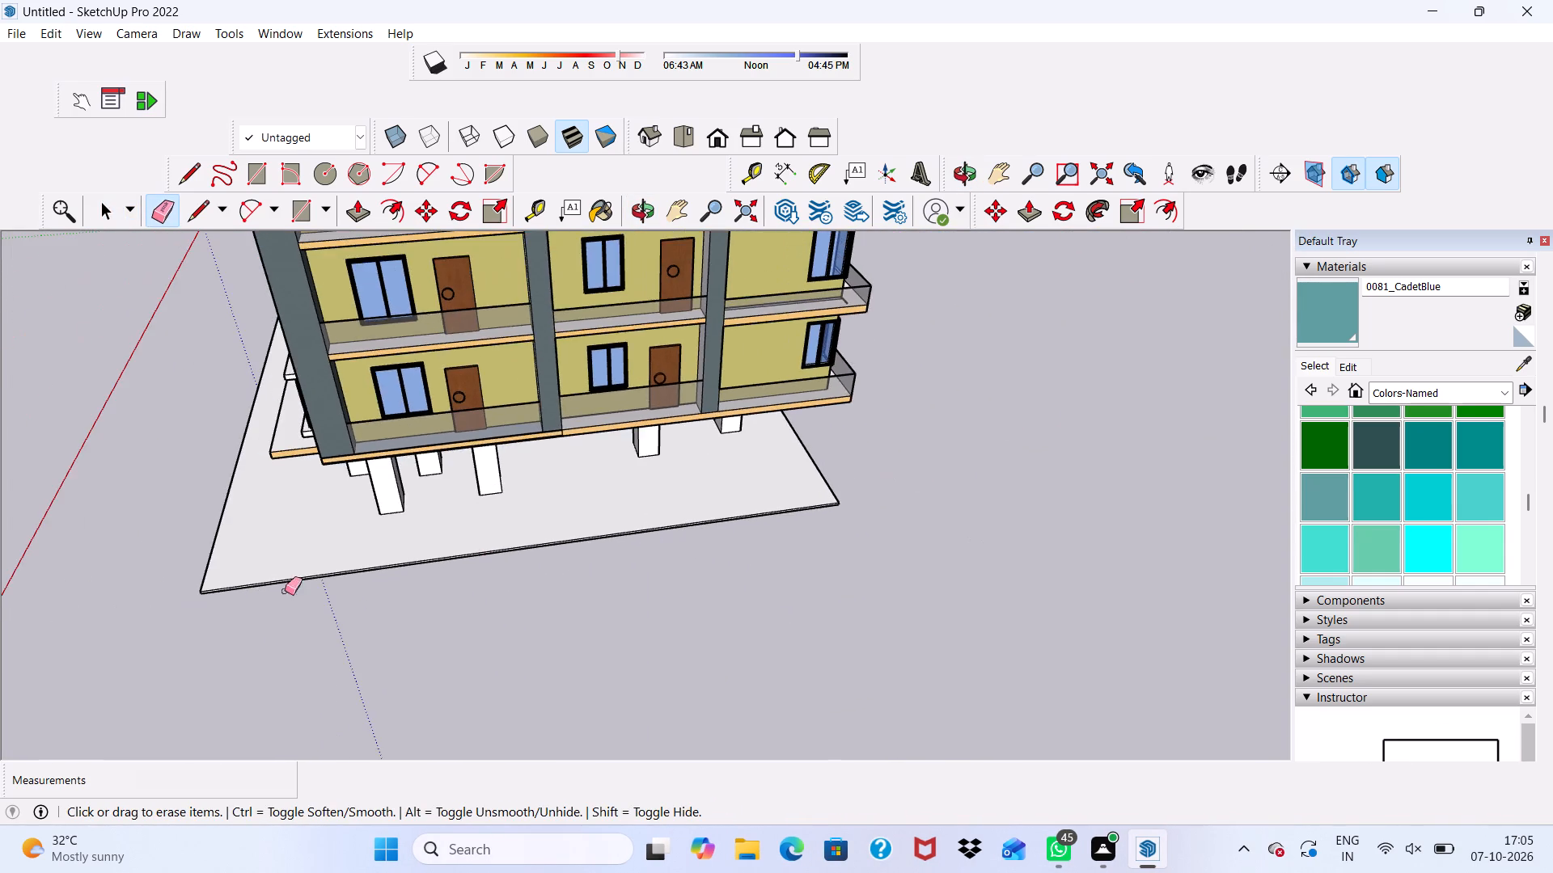
{"action": "scroll", "coordinate": [20, 648], "scroll_direction": "up", "scroll_amount": 9}
{"action": "middle_click_drag", "start_coordinate": [407, 517], "coordinate": [611, 522]}
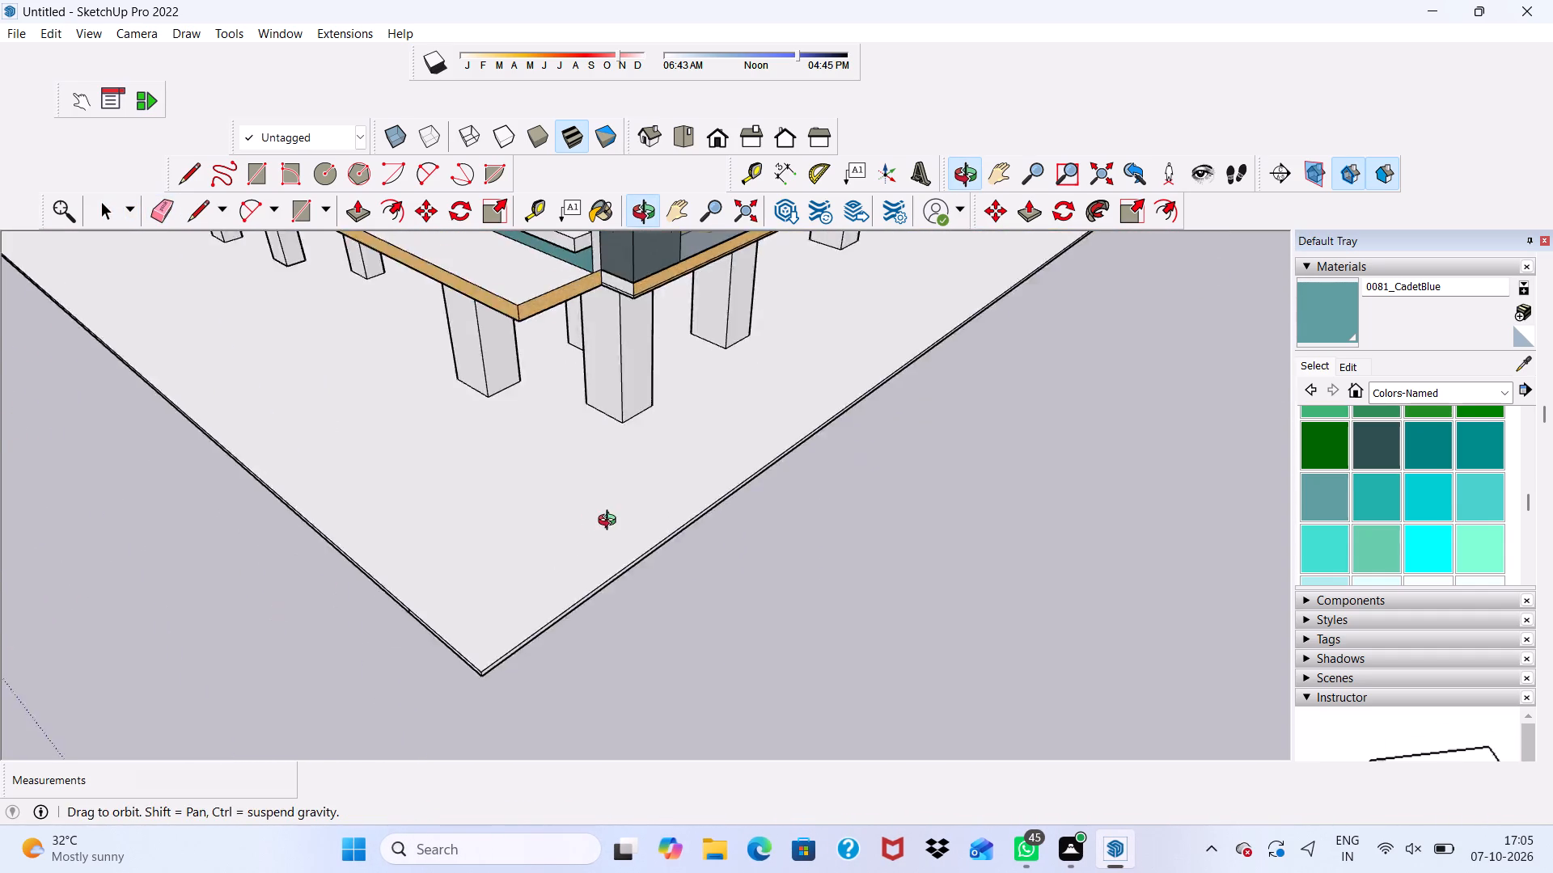
{"action": "middle_click_drag", "start_coordinate": [611, 522], "coordinate": [702, 496]}
{"action": "scroll", "coordinate": [556, 655], "scroll_direction": "up", "scroll_amount": 10}
{"action": "scroll", "coordinate": [463, 597], "scroll_direction": "down", "scroll_amount": 1}
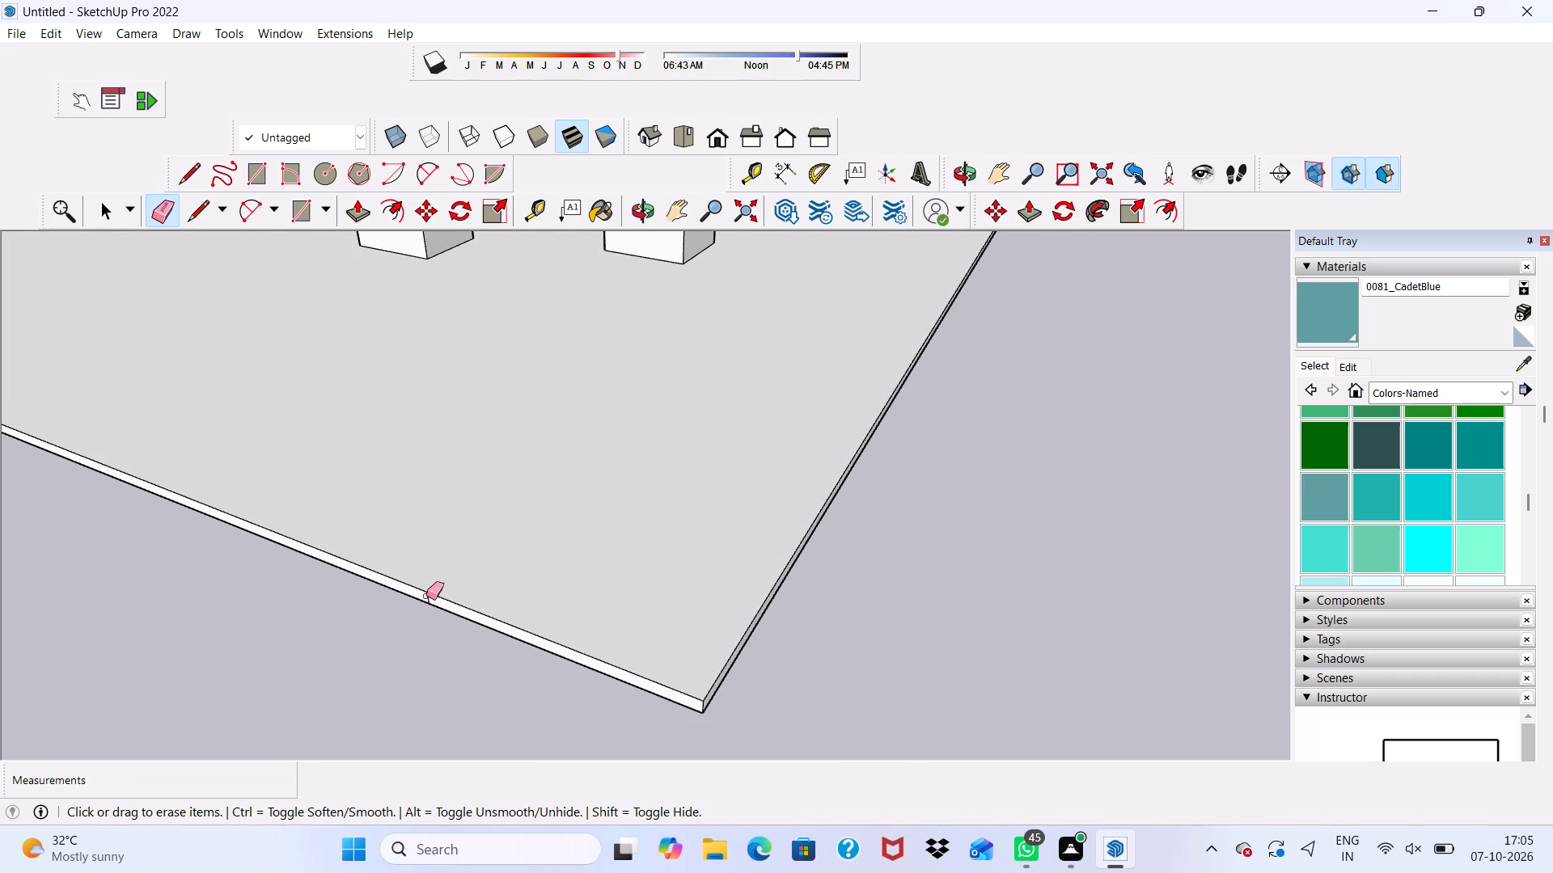
{"action": "left_click", "coordinate": [426, 596]}
{"action": "scroll", "coordinate": [442, 601], "scroll_direction": "down", "scroll_amount": 7}
{"action": "key", "text": "space"}
Push/Pull the slab's edge face segment beside the blank CadetBlue wall outward 5'.
{"action": "scroll", "coordinate": [734, 577], "scroll_direction": "down", "scroll_amount": 7}
{"action": "middle_click_drag", "start_coordinate": [734, 577], "coordinate": [62, 569]}
{"action": "scroll", "coordinate": [417, 612], "scroll_direction": "down", "scroll_amount": 7}
{"action": "scroll", "coordinate": [734, 698], "scroll_direction": "up", "scroll_amount": 7}
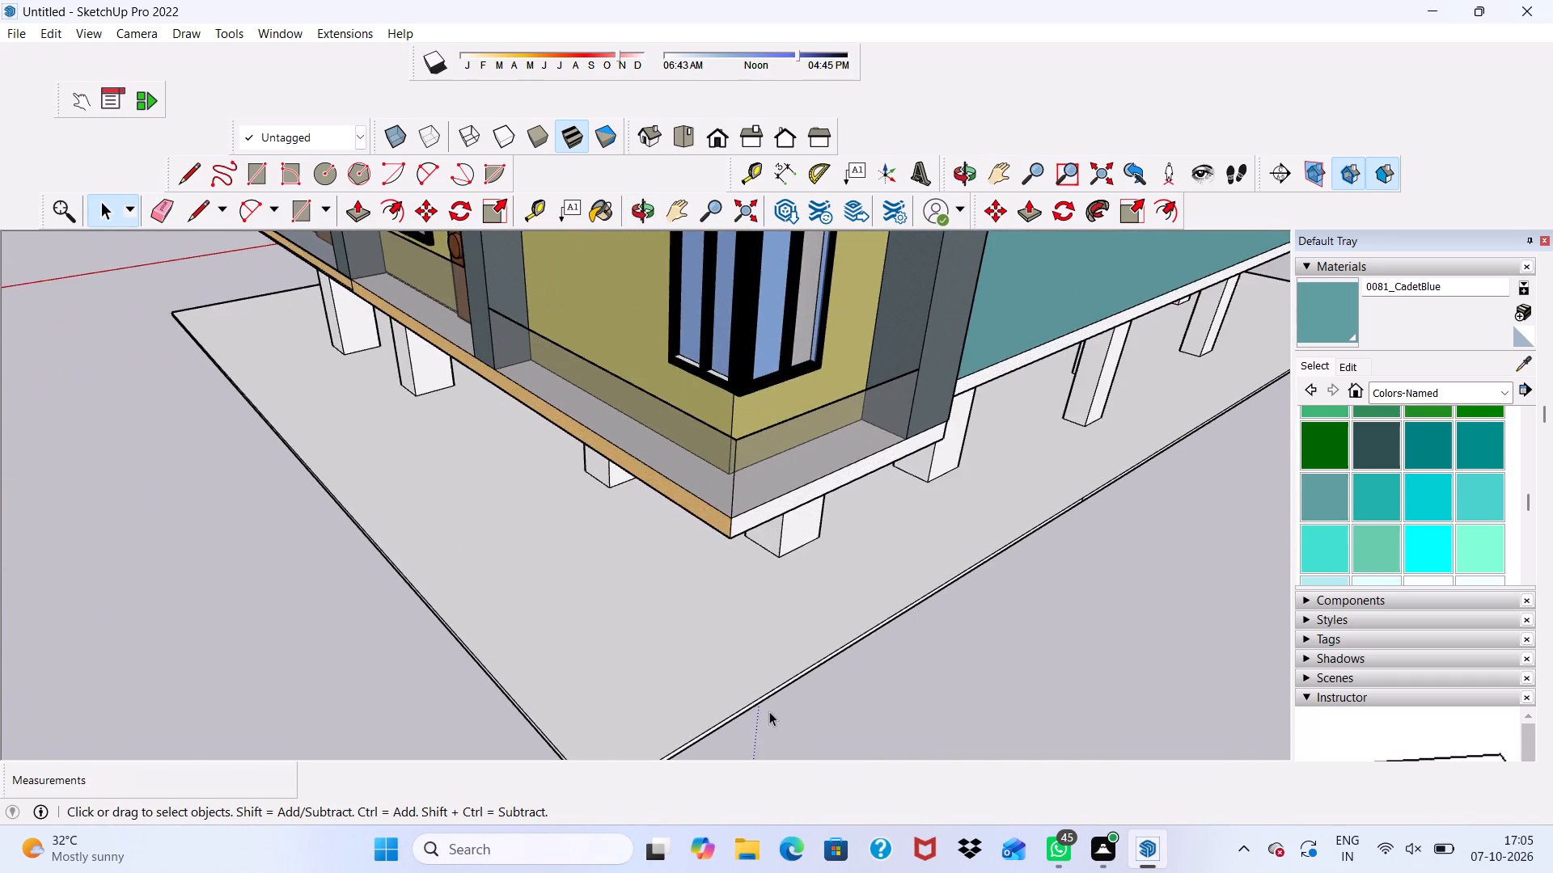
{"action": "scroll", "coordinate": [769, 711], "scroll_direction": "up", "scroll_amount": 2}
{"action": "scroll", "coordinate": [769, 711], "scroll_direction": "down", "scroll_amount": 1}
{"action": "middle_click_drag", "start_coordinate": [769, 711], "coordinate": [748, 628]}
{"action": "scroll", "coordinate": [724, 614], "scroll_direction": "up", "scroll_amount": 4}
{"action": "scroll", "coordinate": [683, 575], "scroll_direction": "down", "scroll_amount": 3}
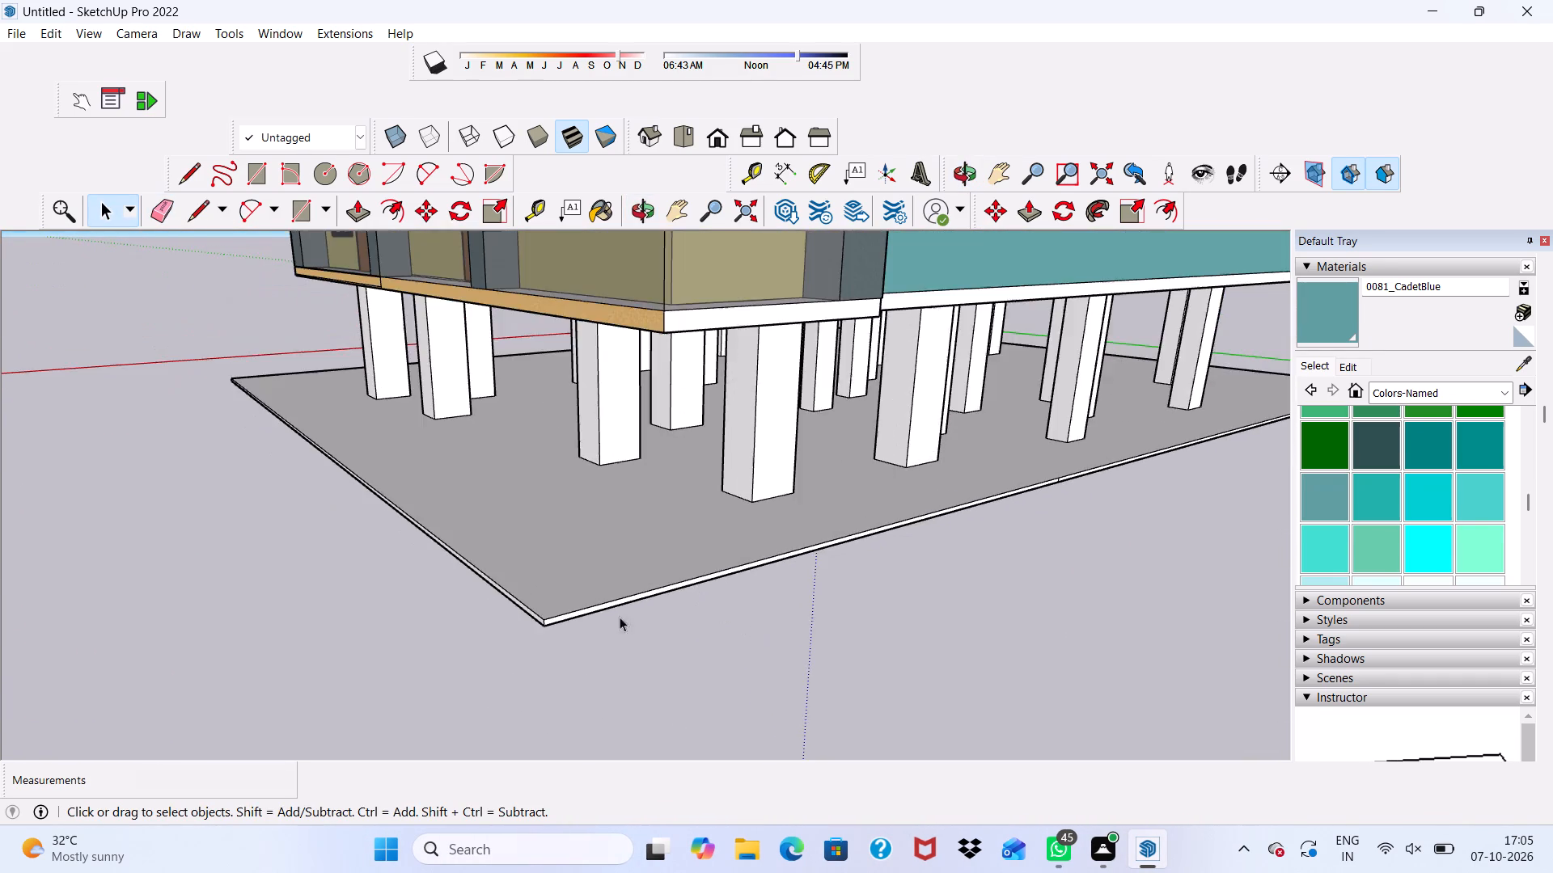
{"action": "scroll", "coordinate": [620, 617], "scroll_direction": "down", "scroll_amount": 11}
{"action": "scroll", "coordinate": [624, 614], "scroll_direction": "up", "scroll_amount": 12}
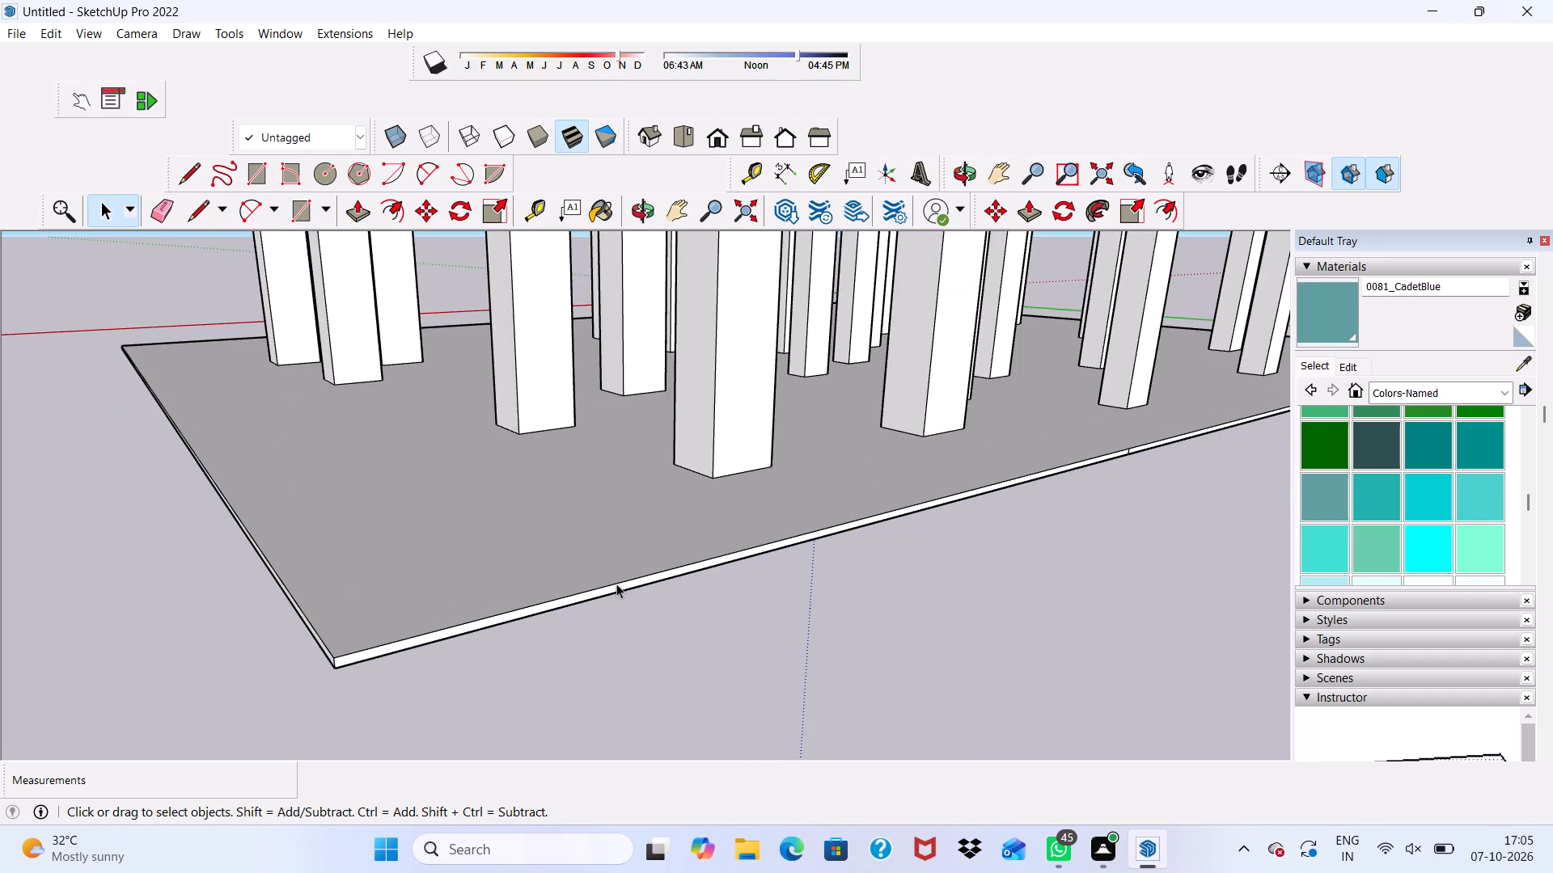
{"action": "scroll", "coordinate": [616, 584], "scroll_direction": "up", "scroll_amount": 9}
{"action": "left_click", "coordinate": [616, 592]}
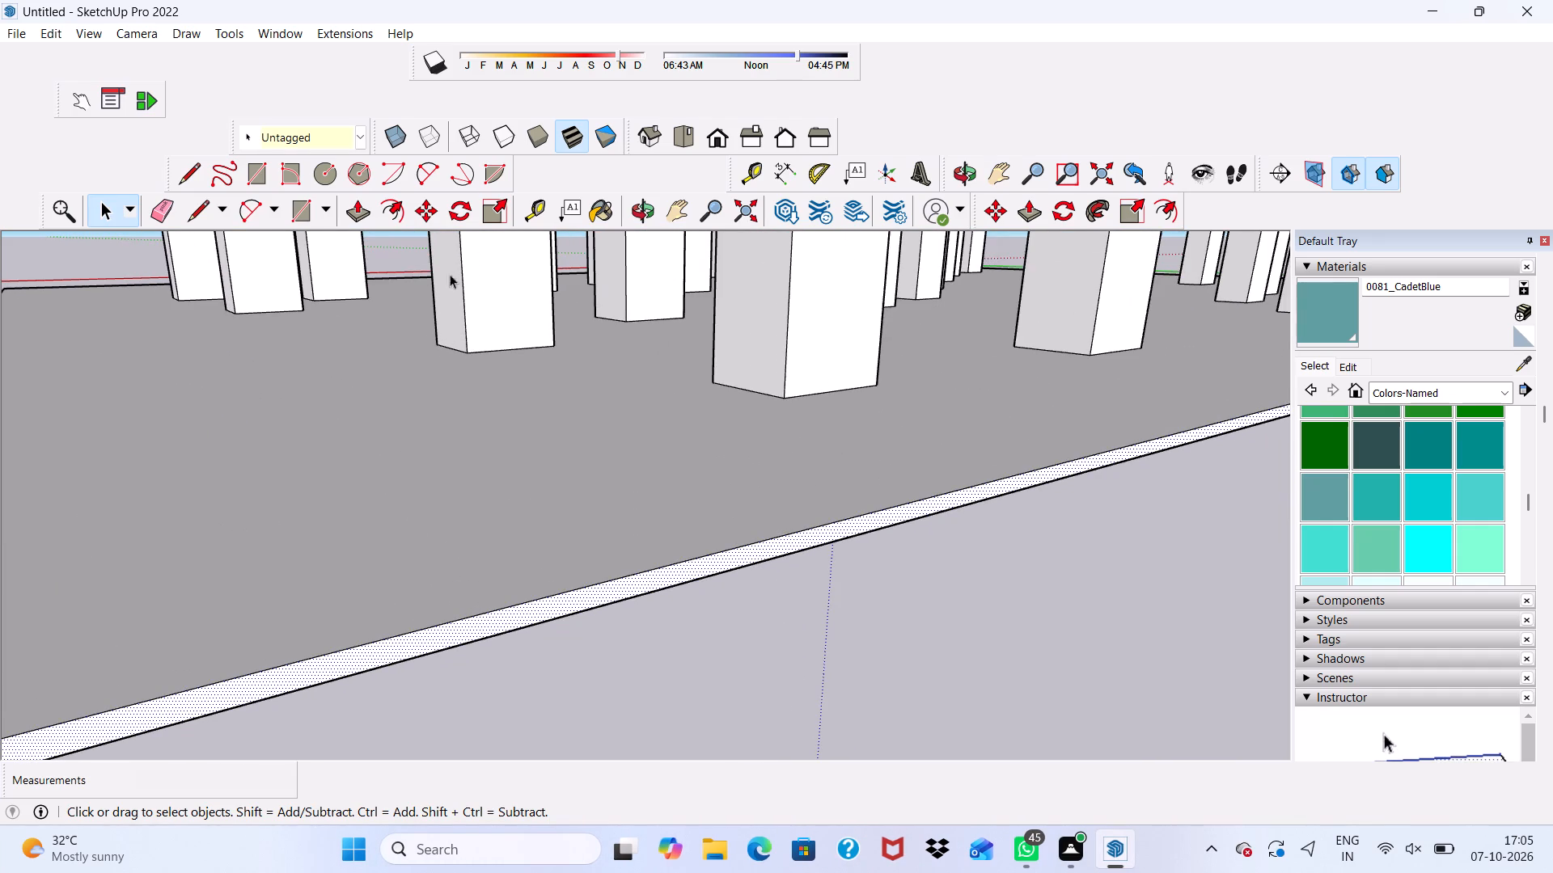
{"action": "left_click", "coordinate": [362, 210]}
{"action": "scroll", "coordinate": [512, 623], "scroll_direction": "up", "scroll_amount": 4}
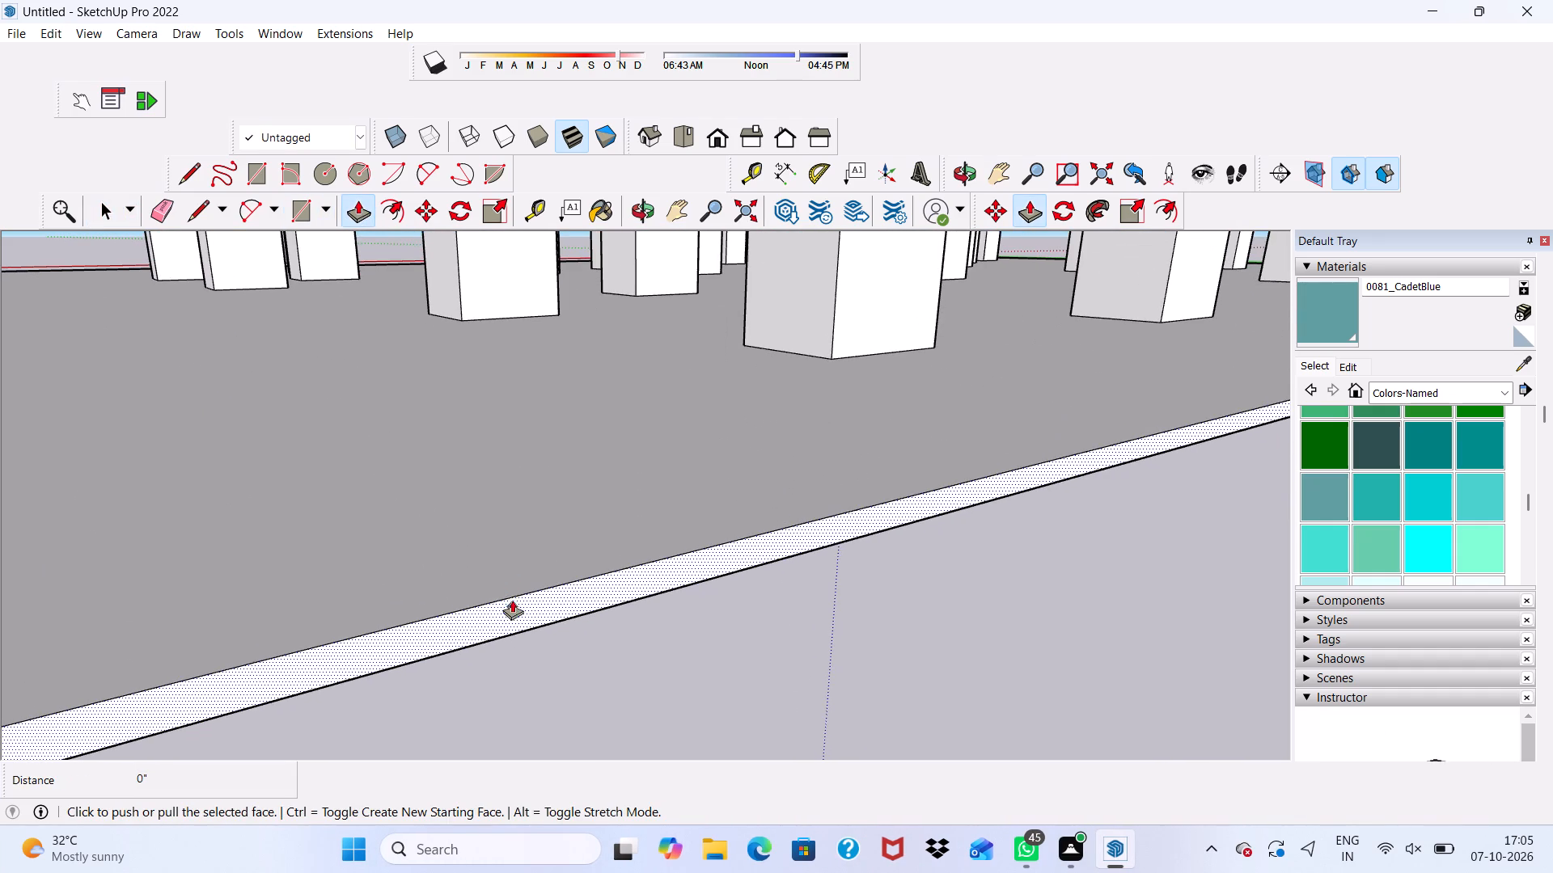
{"action": "left_click", "coordinate": [512, 597]}
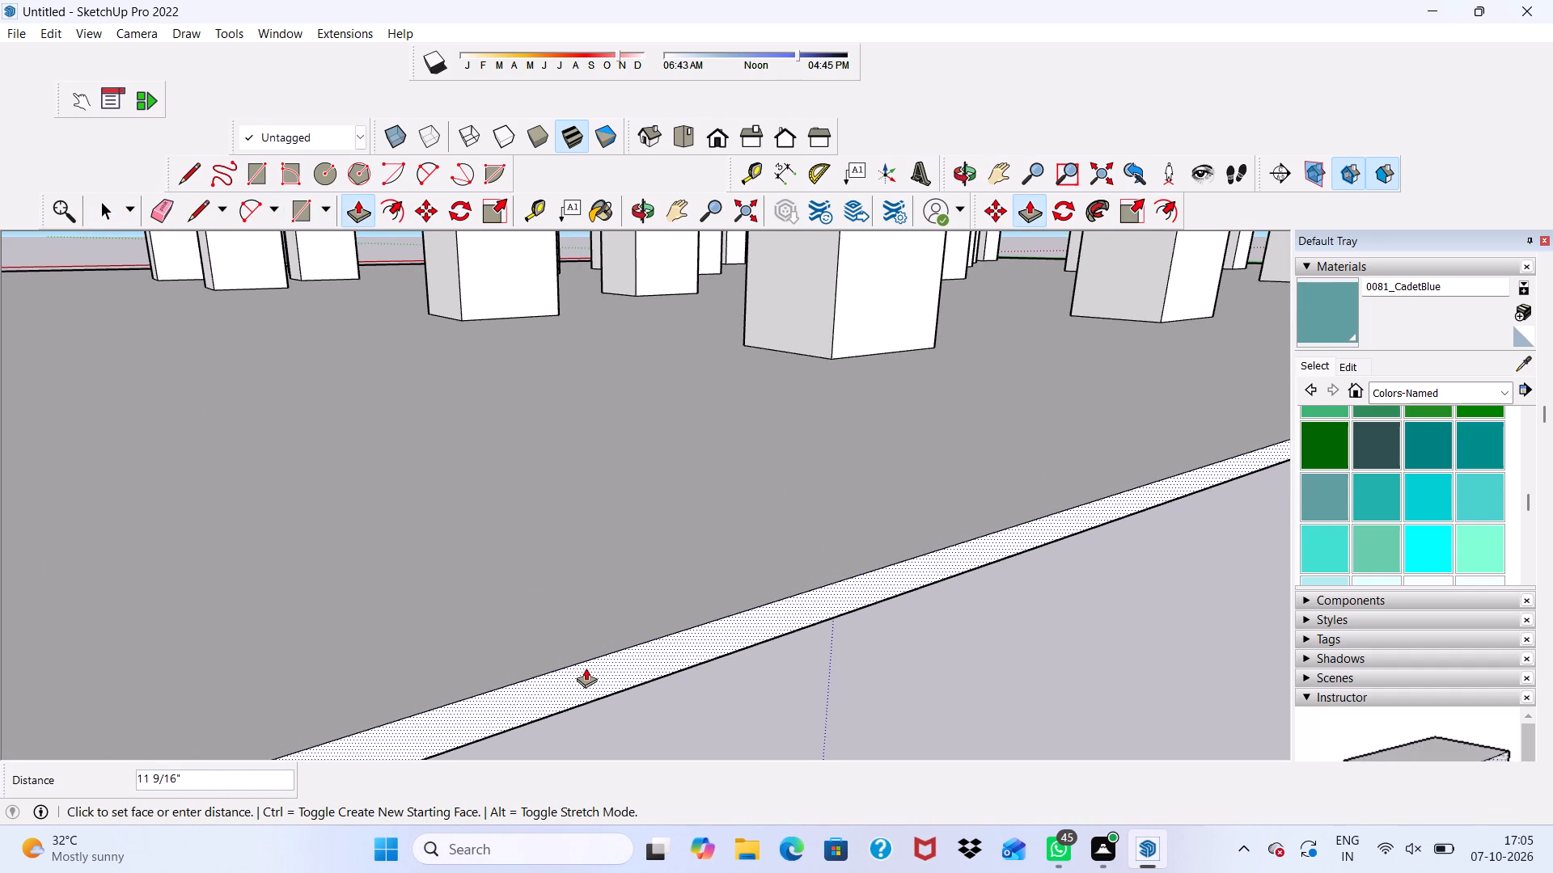
{"action": "type", "text": "5'"}
{"action": "key", "text": "Return"}
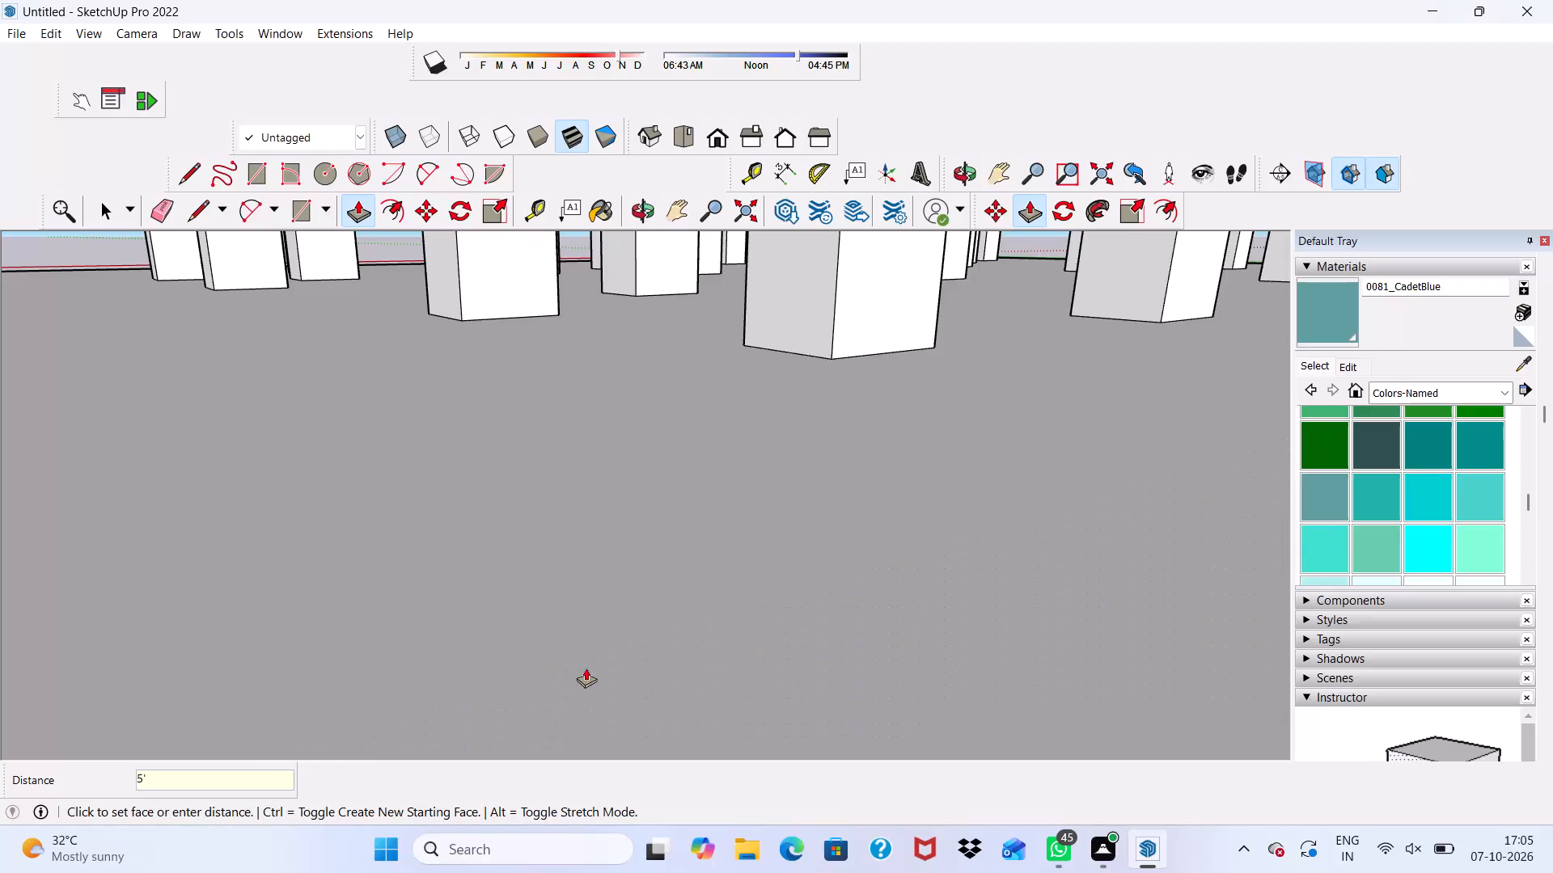
Push/Pull the short end face of the new strip along the CadetBlue wall about 54' 4" to the slab's far edge.
{"action": "scroll", "coordinate": [598, 654], "scroll_direction": "down", "scroll_amount": 14}
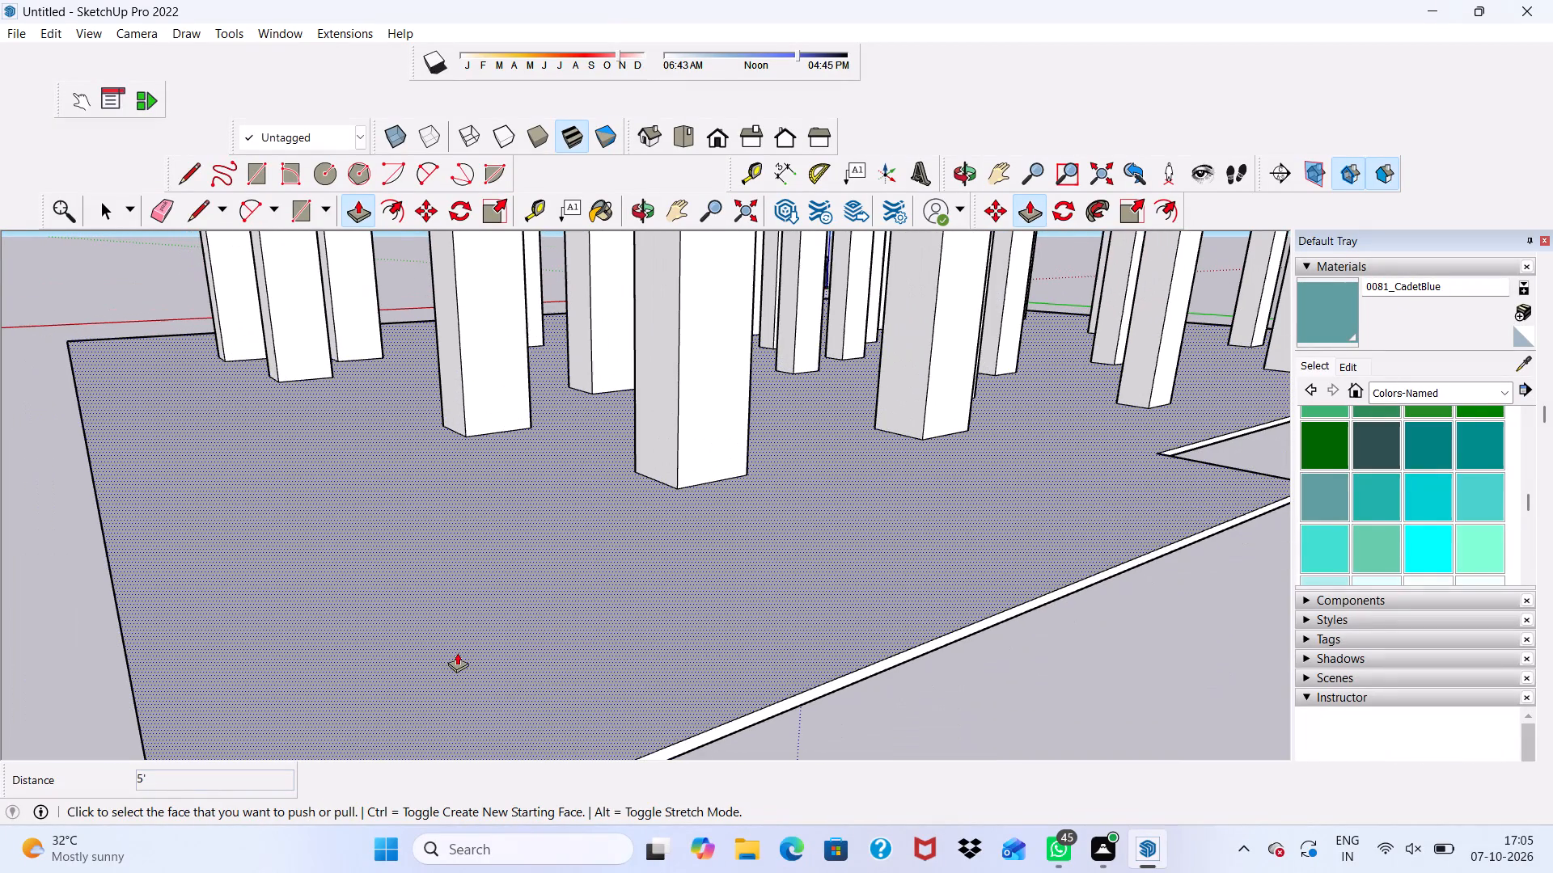
{"action": "scroll", "coordinate": [451, 635], "scroll_direction": "down", "scroll_amount": 3}
{"action": "scroll", "coordinate": [527, 626], "scroll_direction": "down", "scroll_amount": 4}
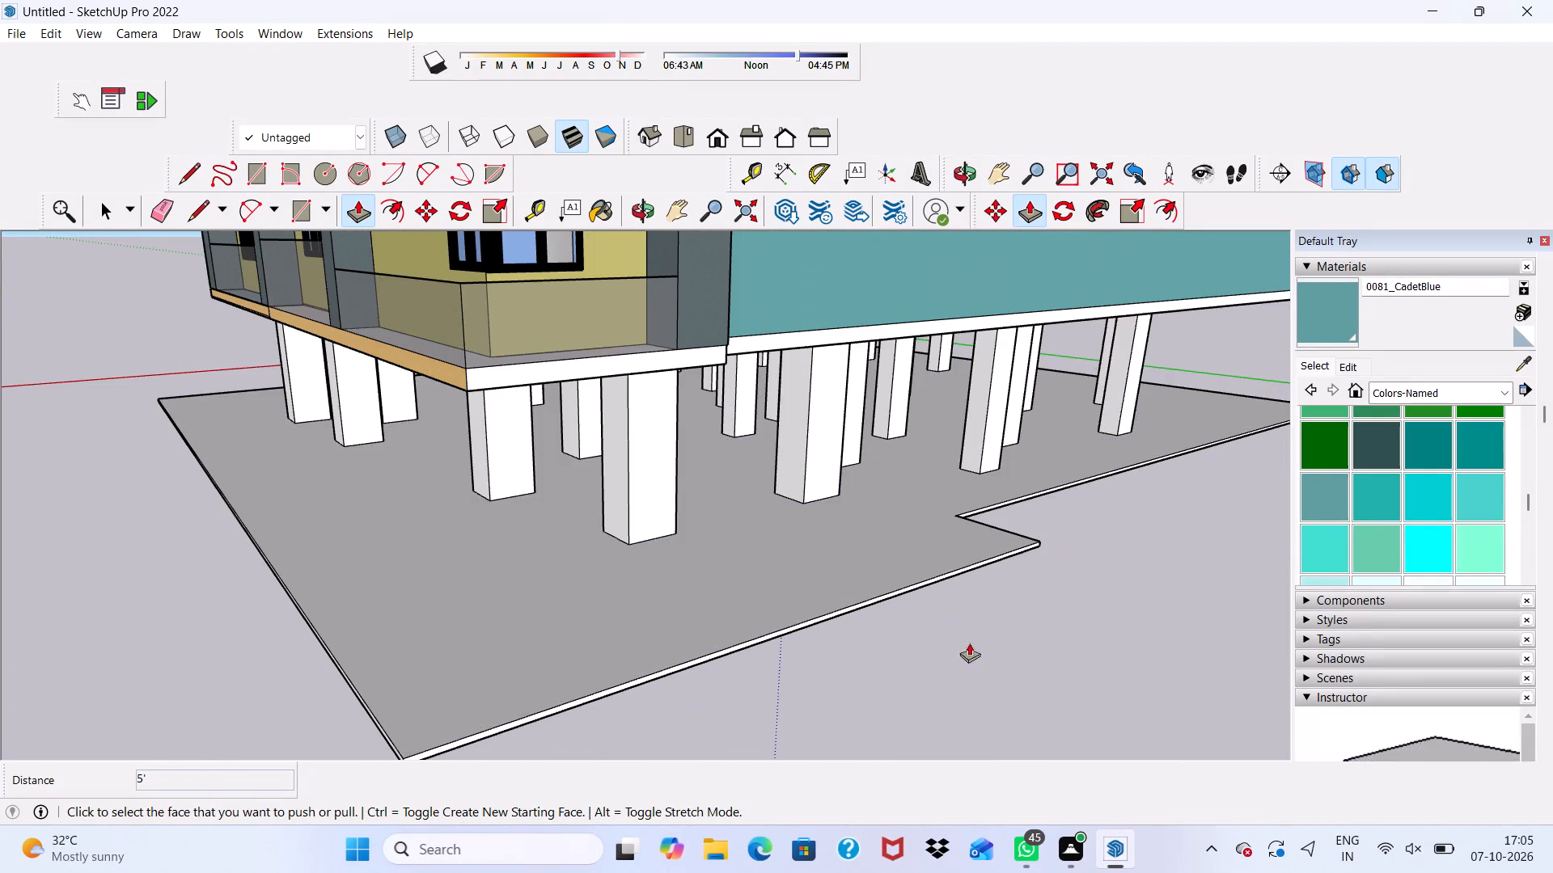
{"action": "middle_click_drag", "start_coordinate": [969, 643], "coordinate": [626, 647]}
{"action": "scroll", "coordinate": [597, 615], "scroll_direction": "up", "scroll_amount": 13}
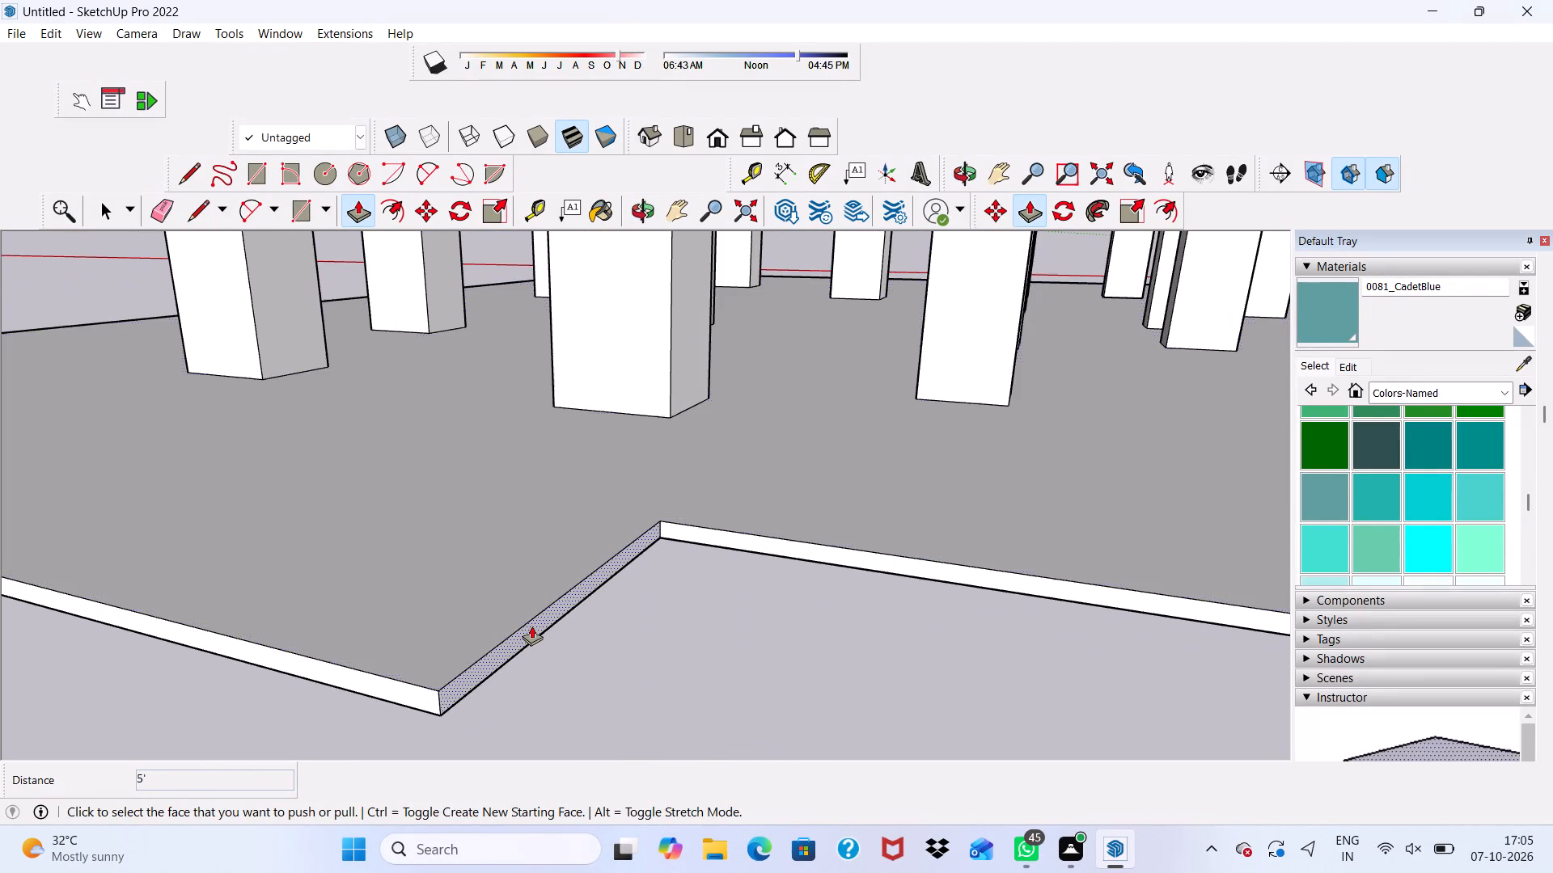
{"action": "left_click", "coordinate": [531, 626]}
{"action": "scroll", "coordinate": [691, 654], "scroll_direction": "down", "scroll_amount": 16}
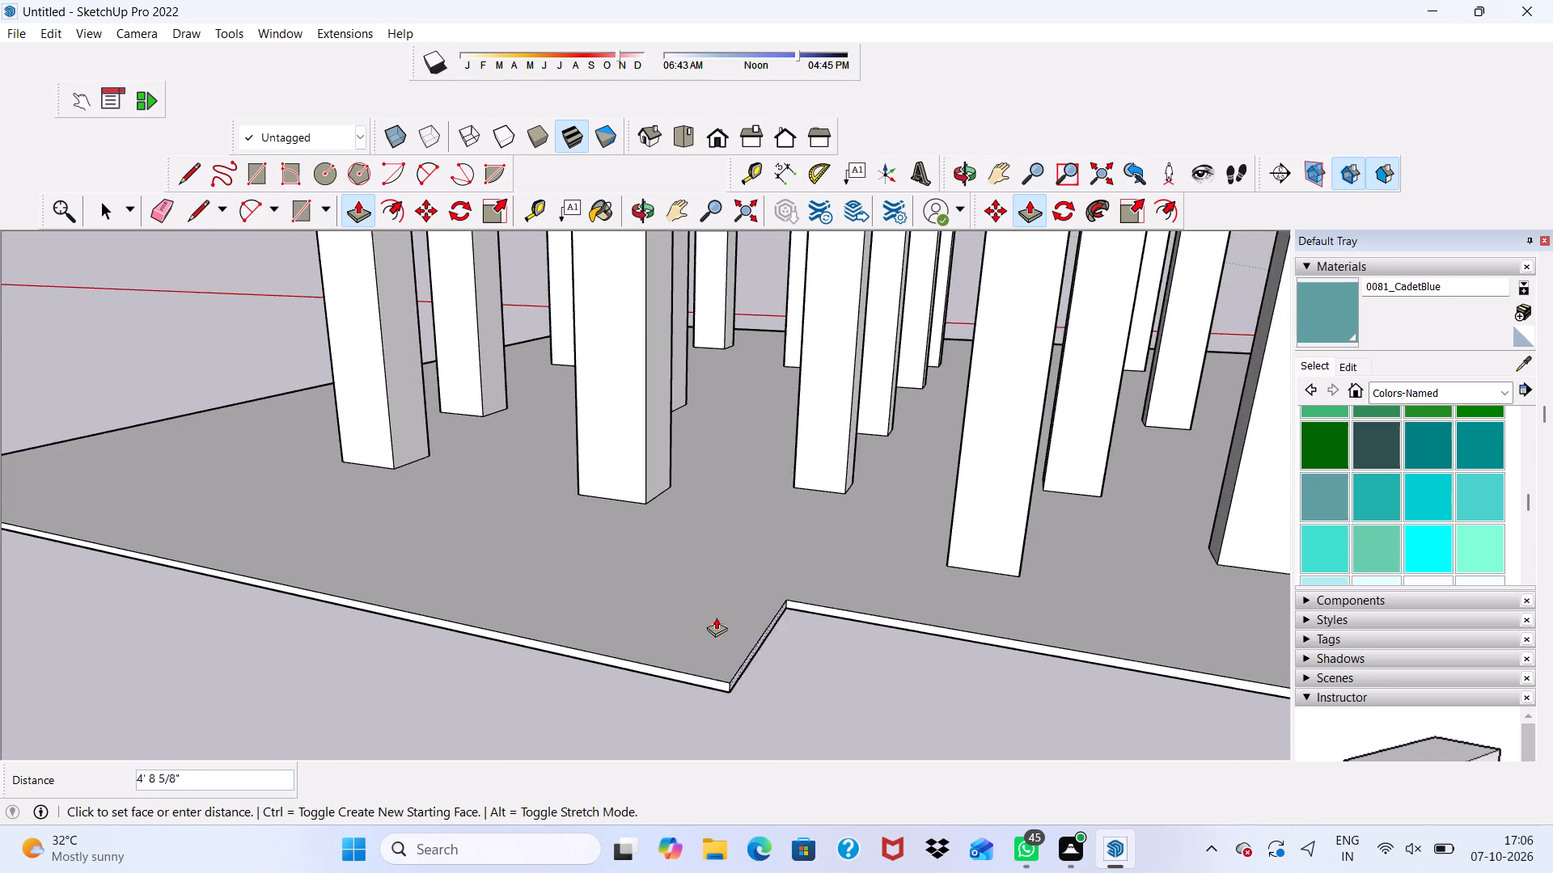
{"action": "scroll", "coordinate": [716, 617], "scroll_direction": "down", "scroll_amount": 17}
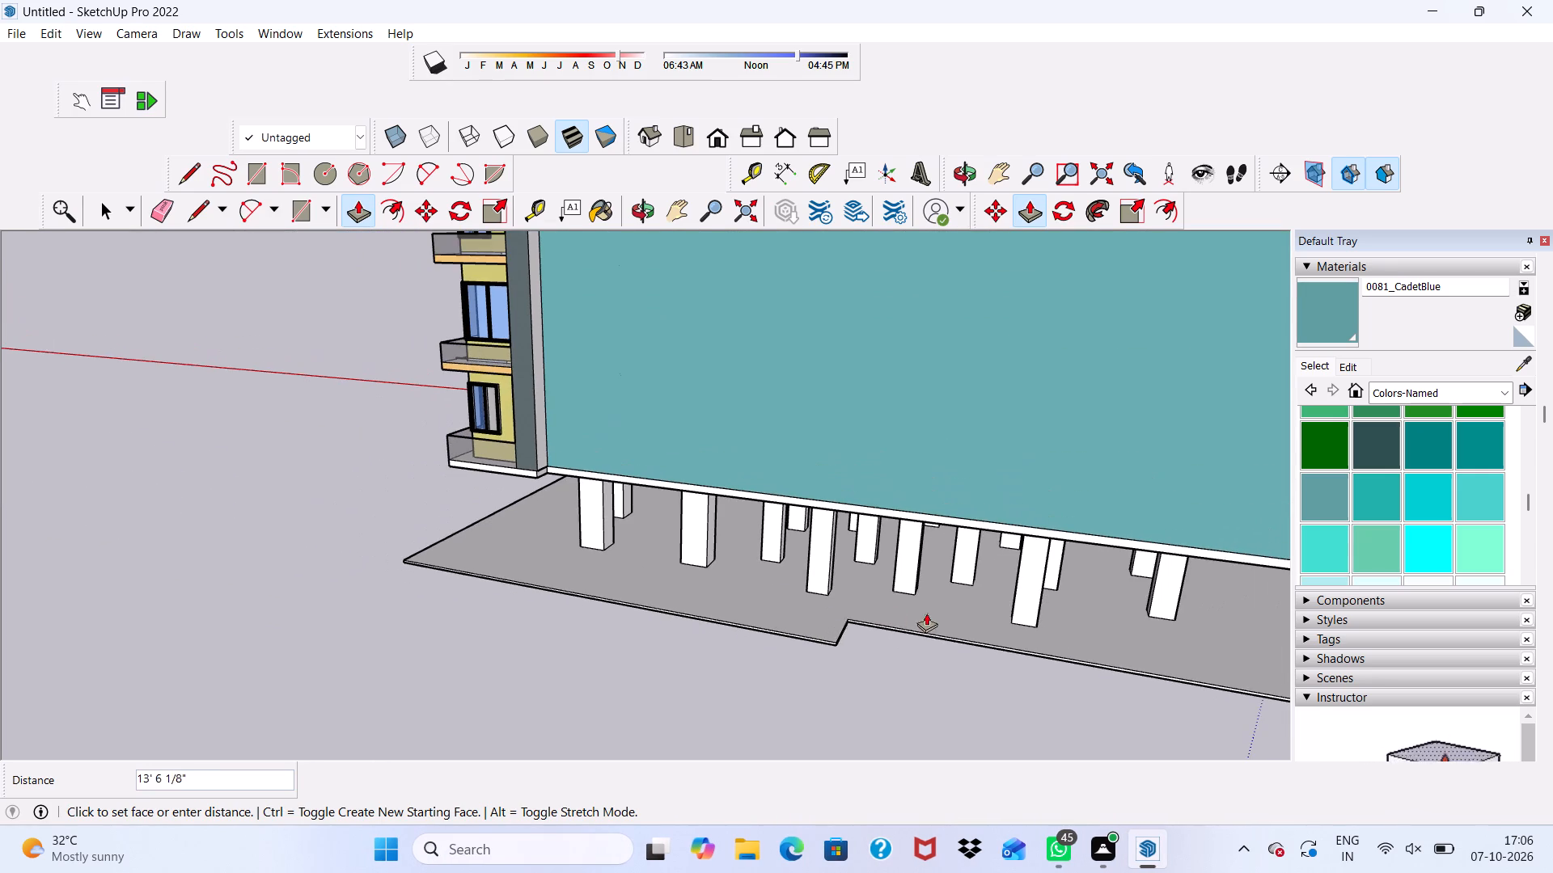
{"action": "scroll", "coordinate": [933, 616], "scroll_direction": "down", "scroll_amount": 7}
{"action": "scroll", "coordinate": [1106, 649], "scroll_direction": "up", "scroll_amount": 8}
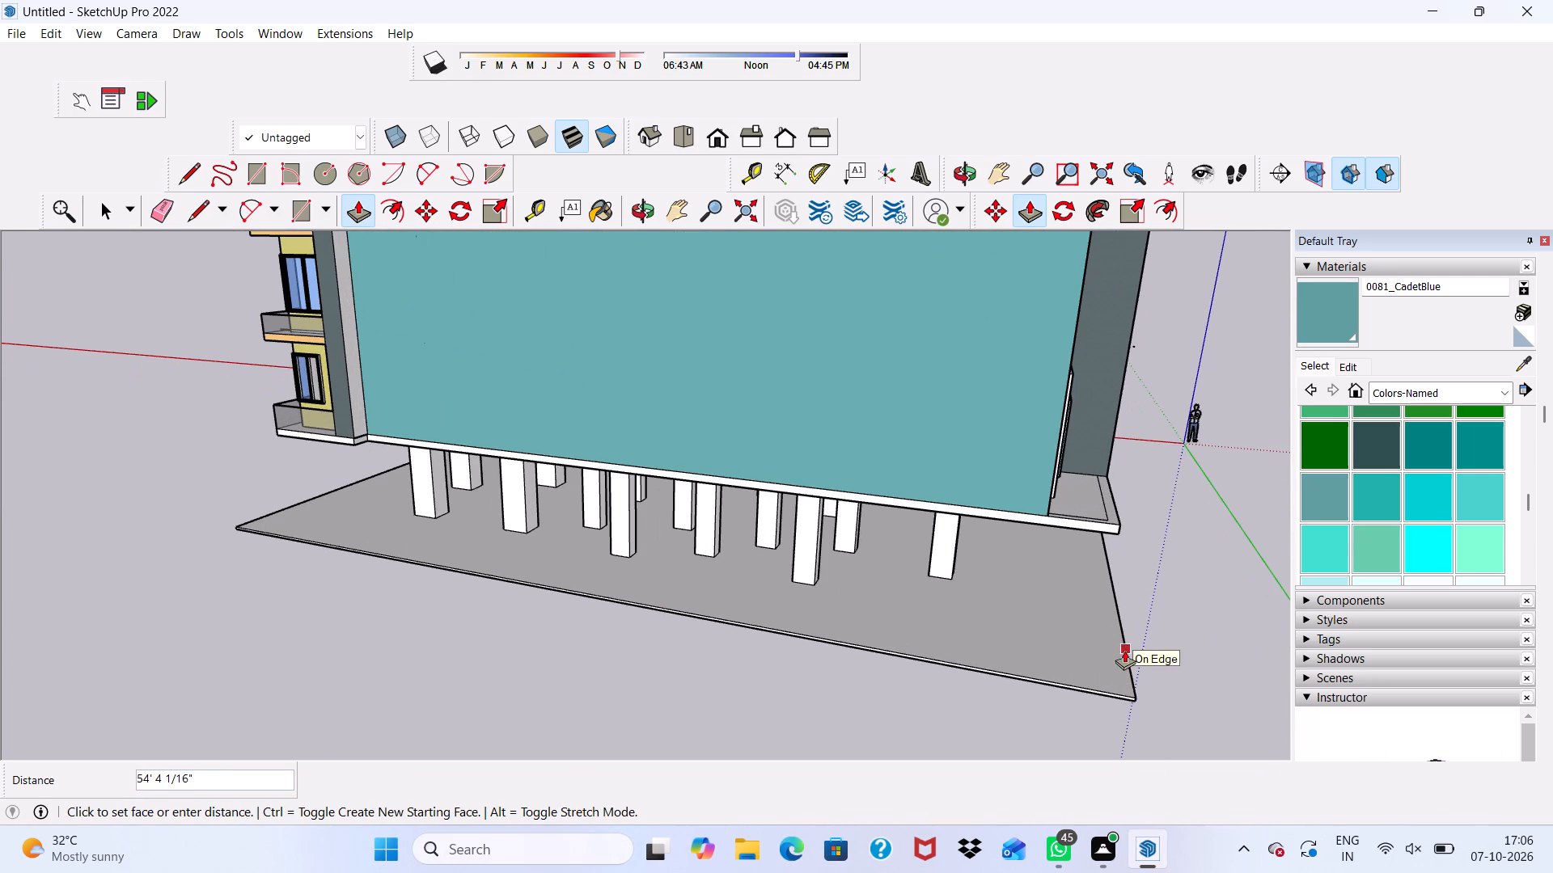
{"action": "left_click", "coordinate": [1124, 650]}
Offset the ground slab's top face outline inward 9".
{"action": "scroll", "coordinate": [1035, 640], "scroll_direction": "down", "scroll_amount": 4}
{"action": "middle_click_drag", "start_coordinate": [1062, 643], "coordinate": [316, 582]}
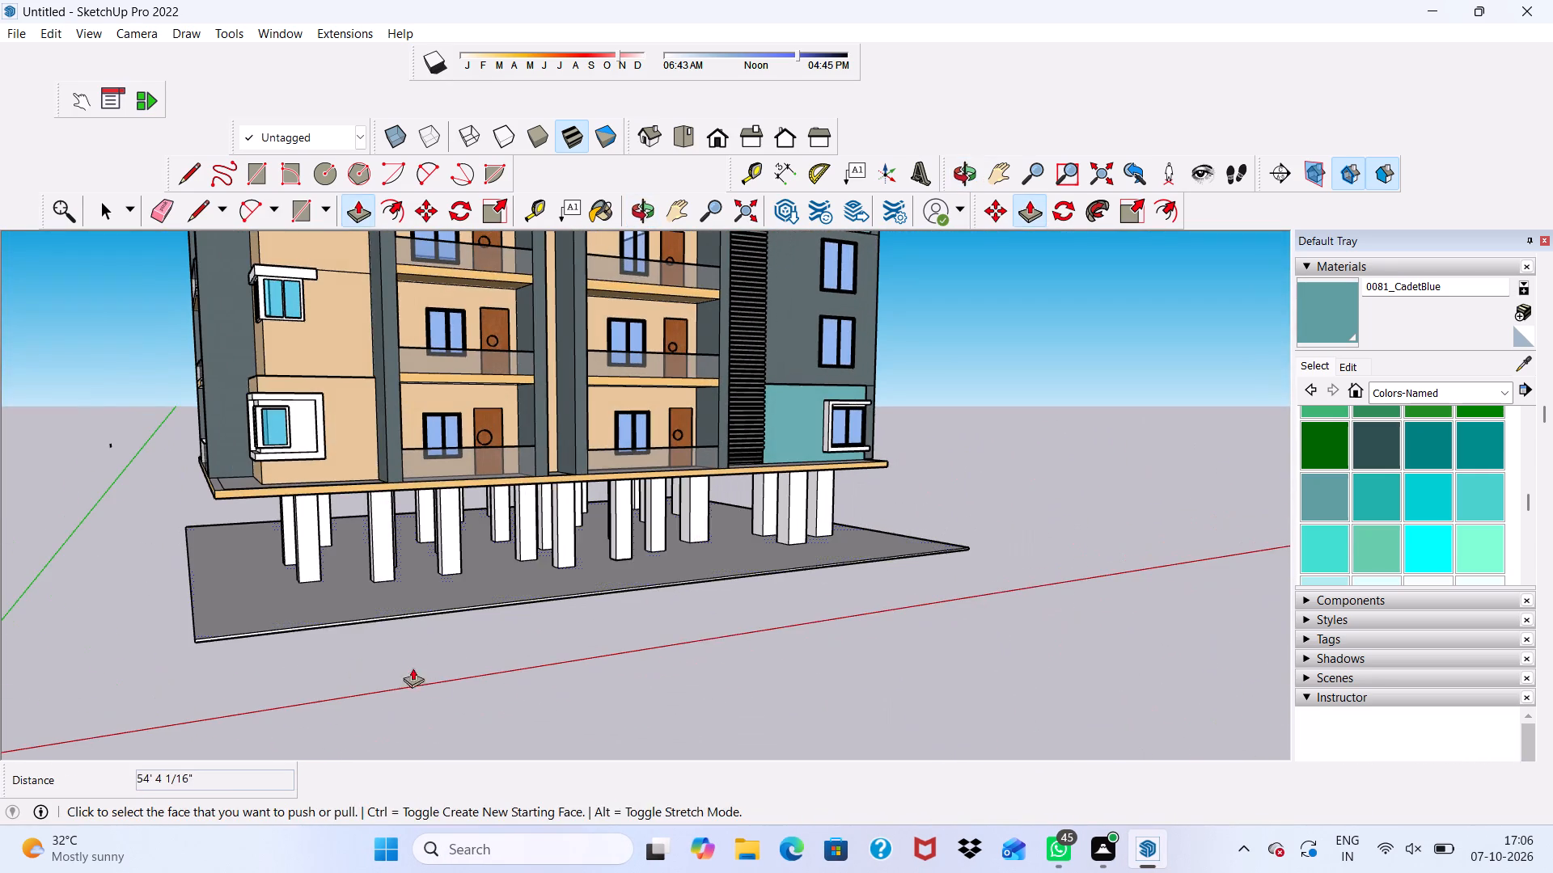
{"action": "left_click_drag", "start_coordinate": [596, 693], "coordinate": [583, 603]}
{"action": "key", "text": "space"}
{"action": "scroll", "coordinate": [583, 603], "scroll_direction": "up", "scroll_amount": 4}
{"action": "middle_click_drag", "start_coordinate": [493, 586], "coordinate": [495, 685]}
{"action": "scroll", "coordinate": [493, 586], "scroll_direction": "down", "scroll_amount": 1}
{"action": "left_click", "coordinate": [421, 644]}
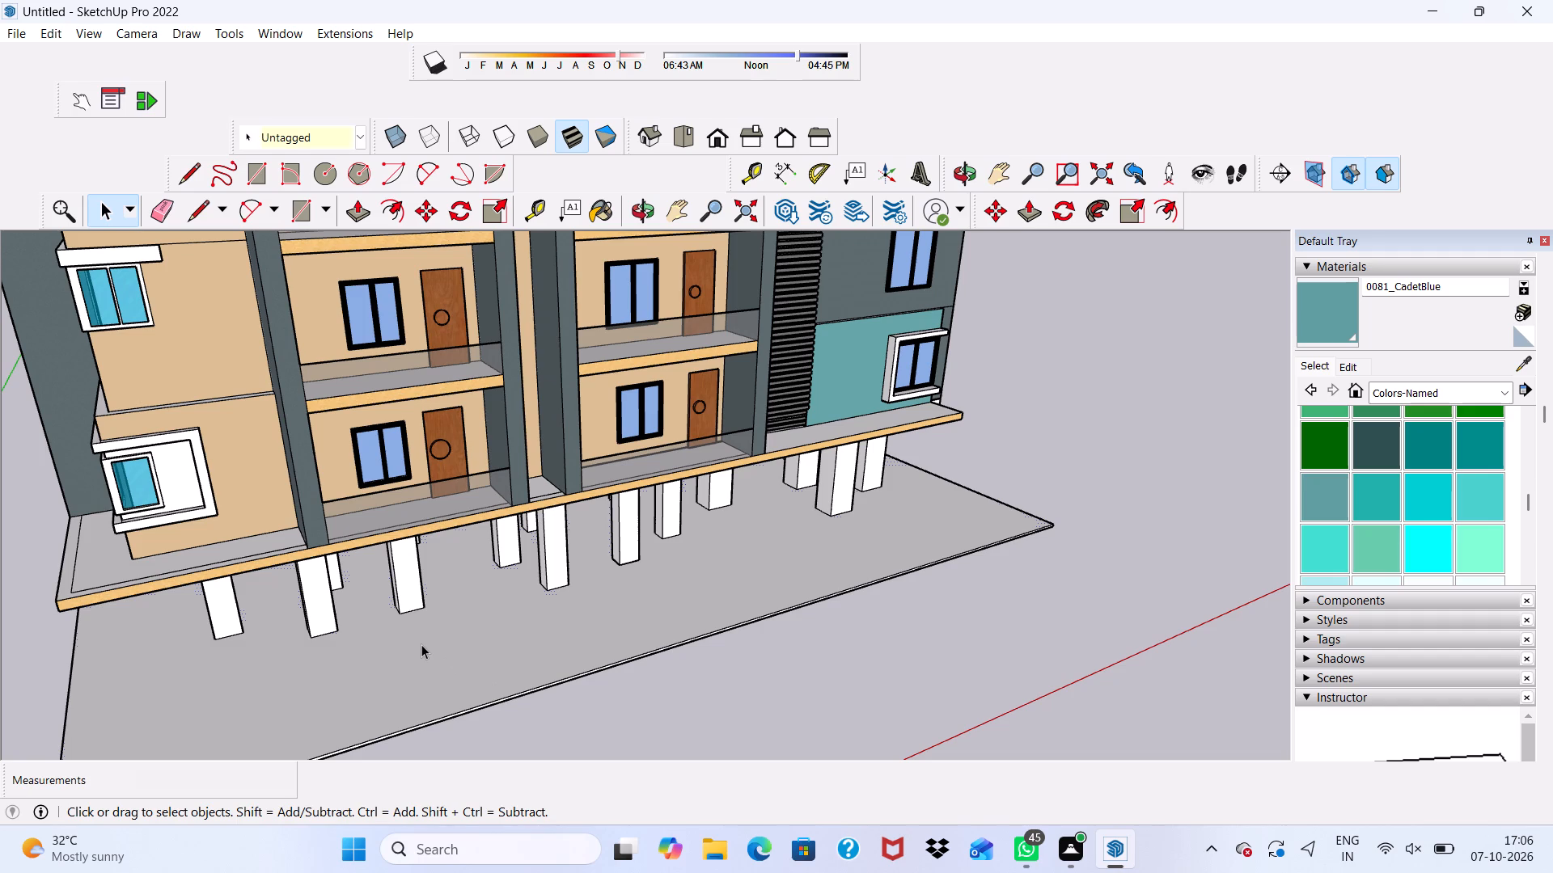
{"action": "left_click", "coordinate": [393, 209]}
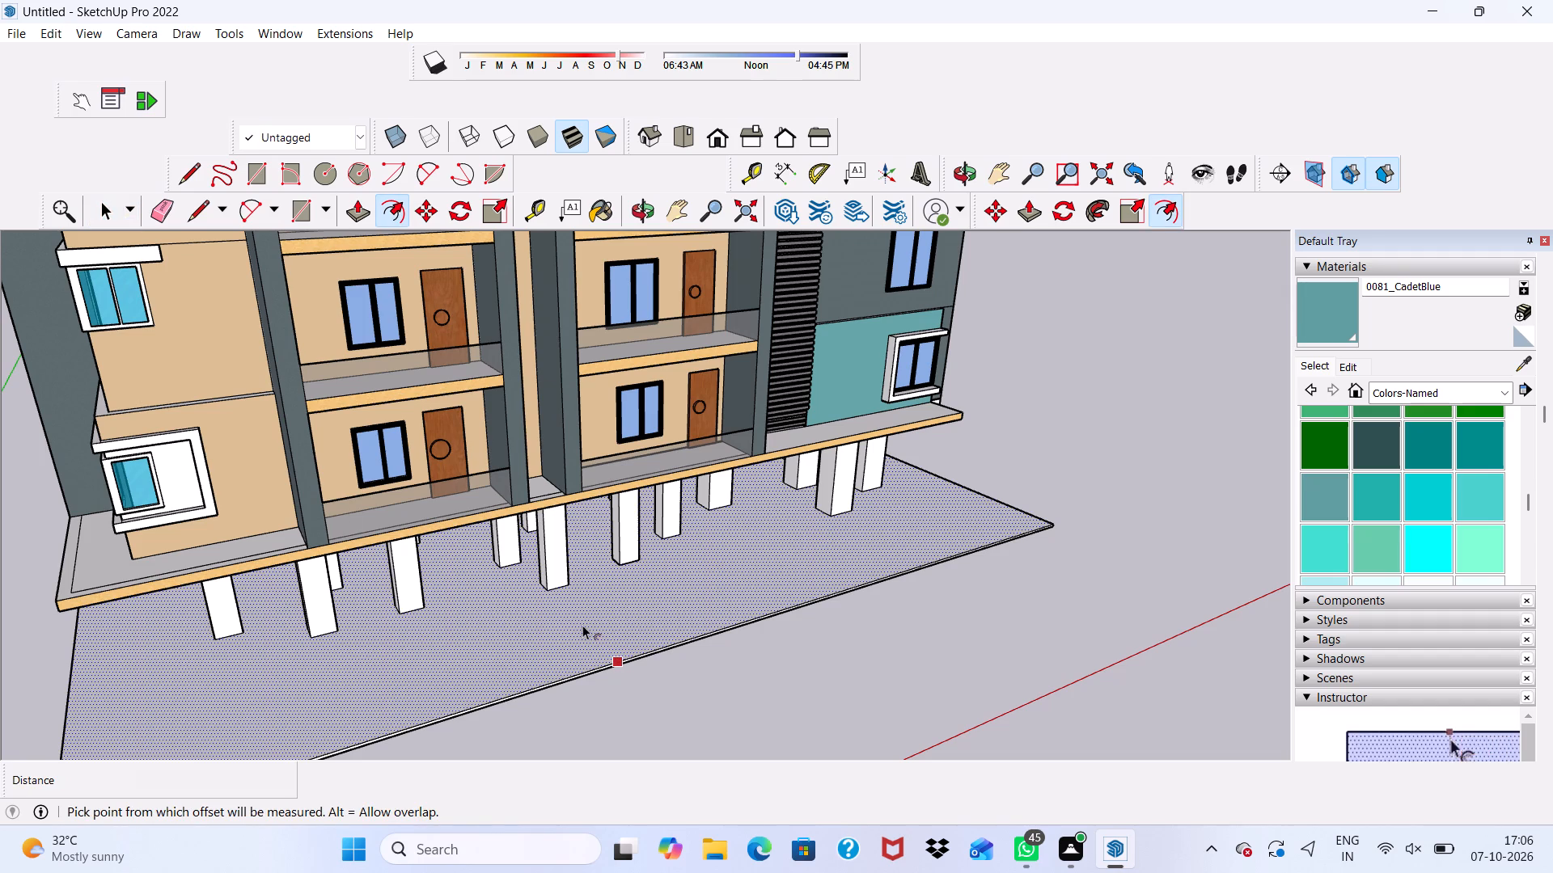
{"action": "left_click", "coordinate": [582, 625]}
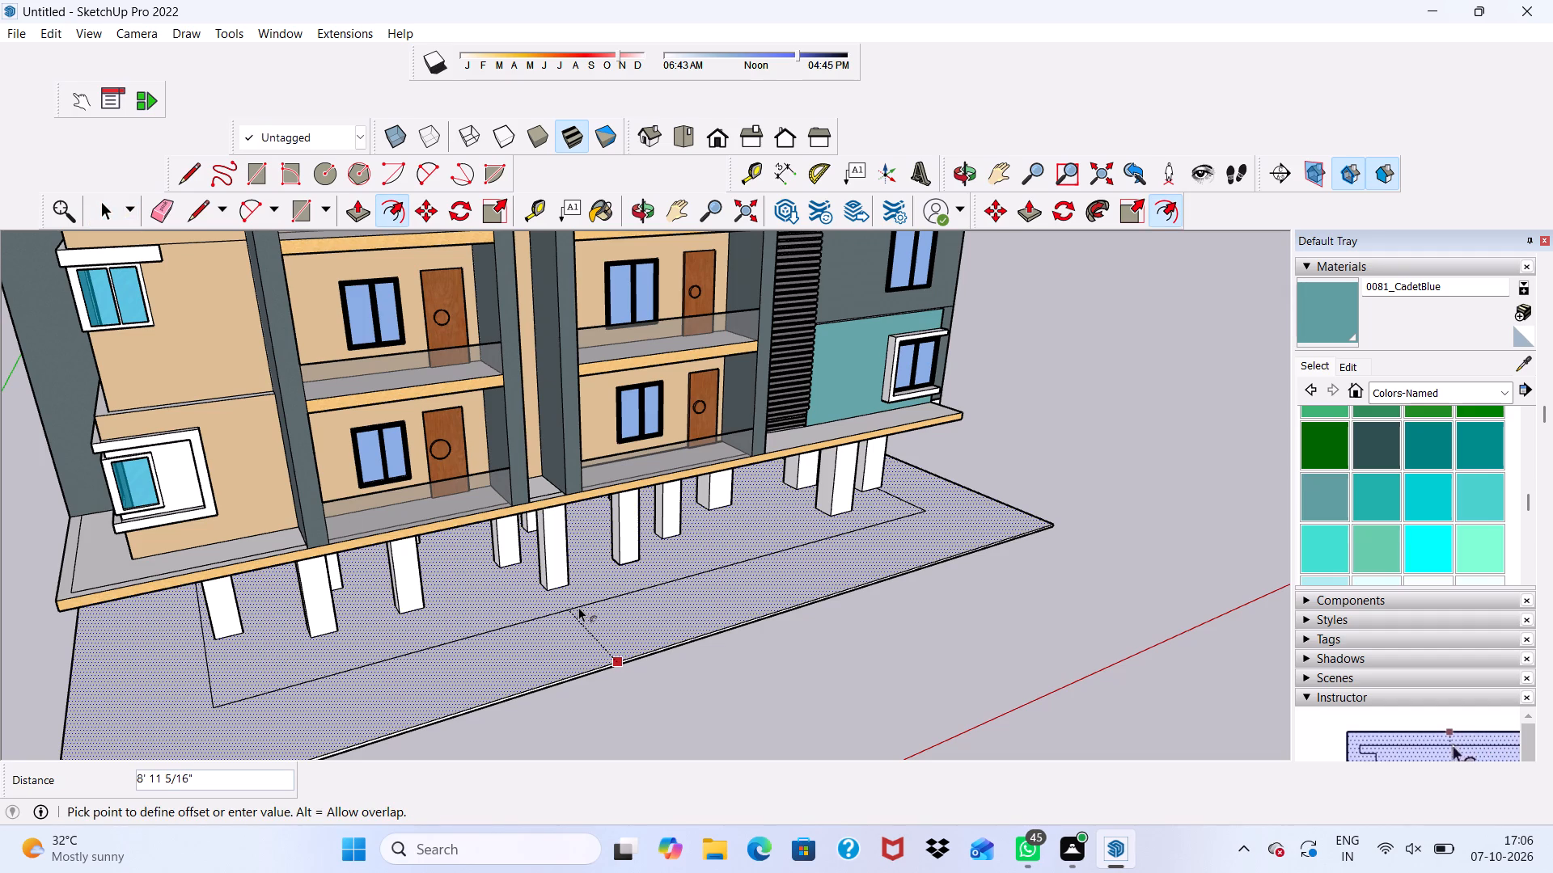
{"action": "key", "text": "9"}
{"action": "key", "text": "shift+quotedbl"}
{"action": "key", "text": "Return"}
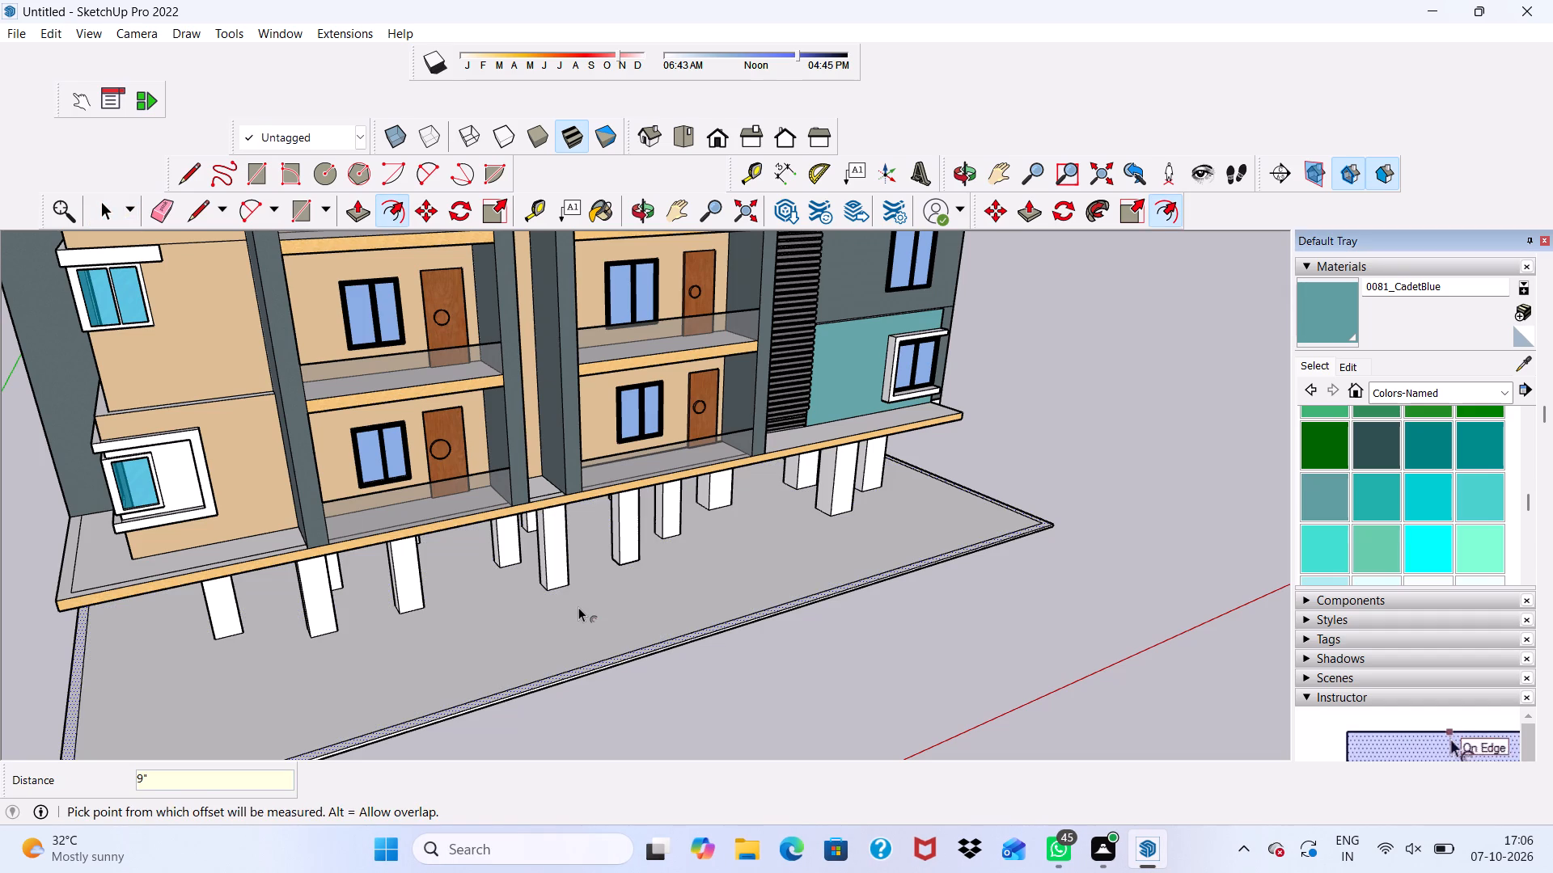
Push/Pull the narrow border face around the slab up 6' as a new starting face to form the compound wall.
{"action": "scroll", "coordinate": [578, 607], "scroll_direction": "down", "scroll_amount": 5}
{"action": "scroll", "coordinate": [331, 756], "scroll_direction": "up", "scroll_amount": 5}
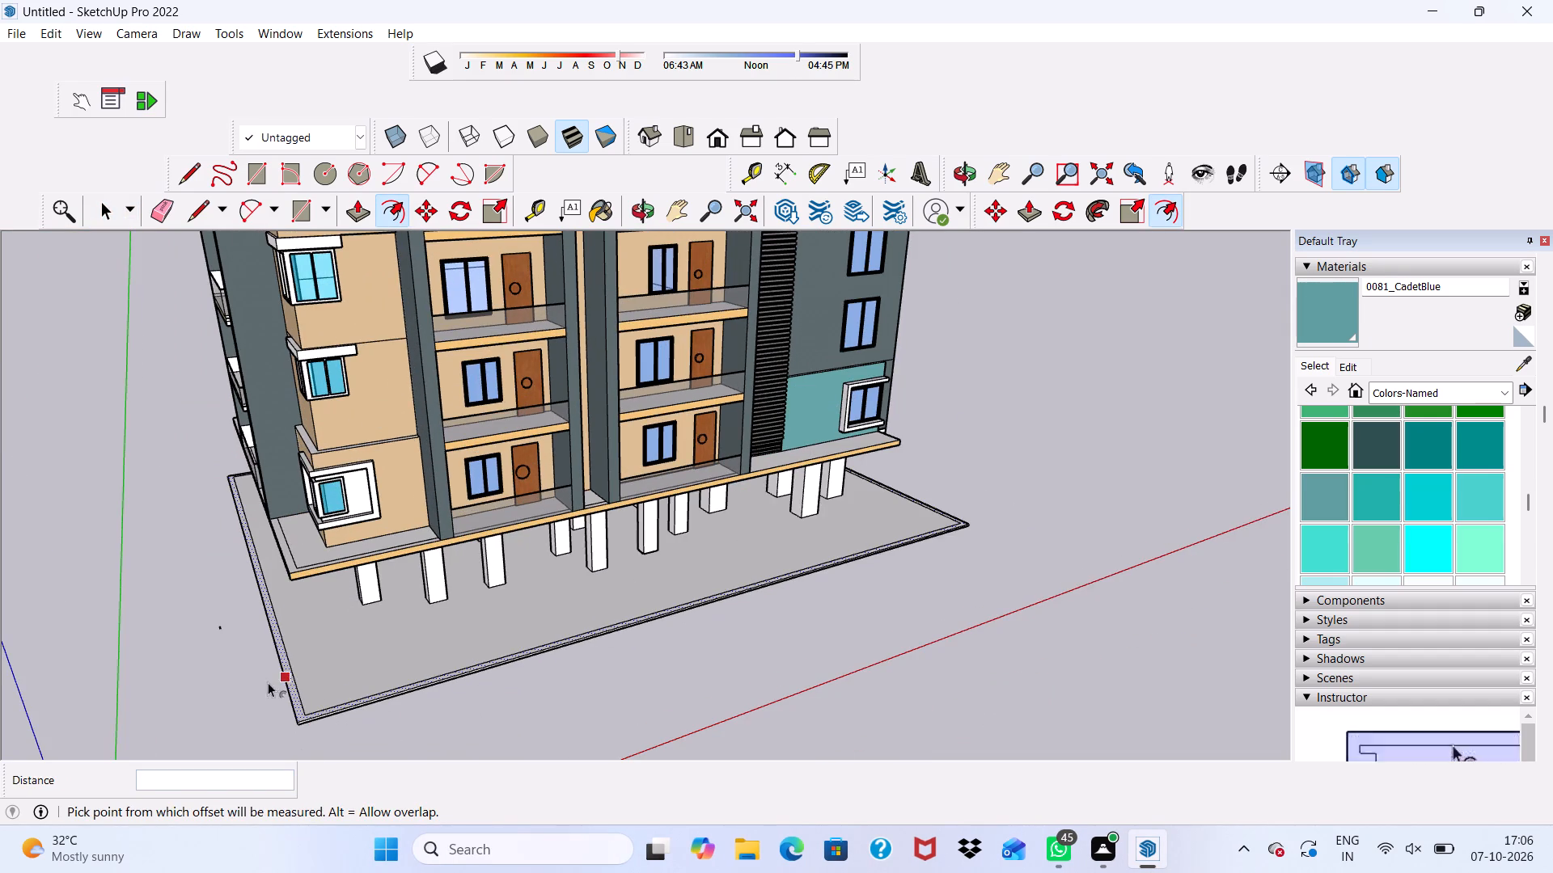
{"action": "key", "text": "space"}
{"action": "scroll", "coordinate": [187, 624], "scroll_direction": "up", "scroll_amount": 3}
{"action": "left_click", "coordinate": [187, 624]}
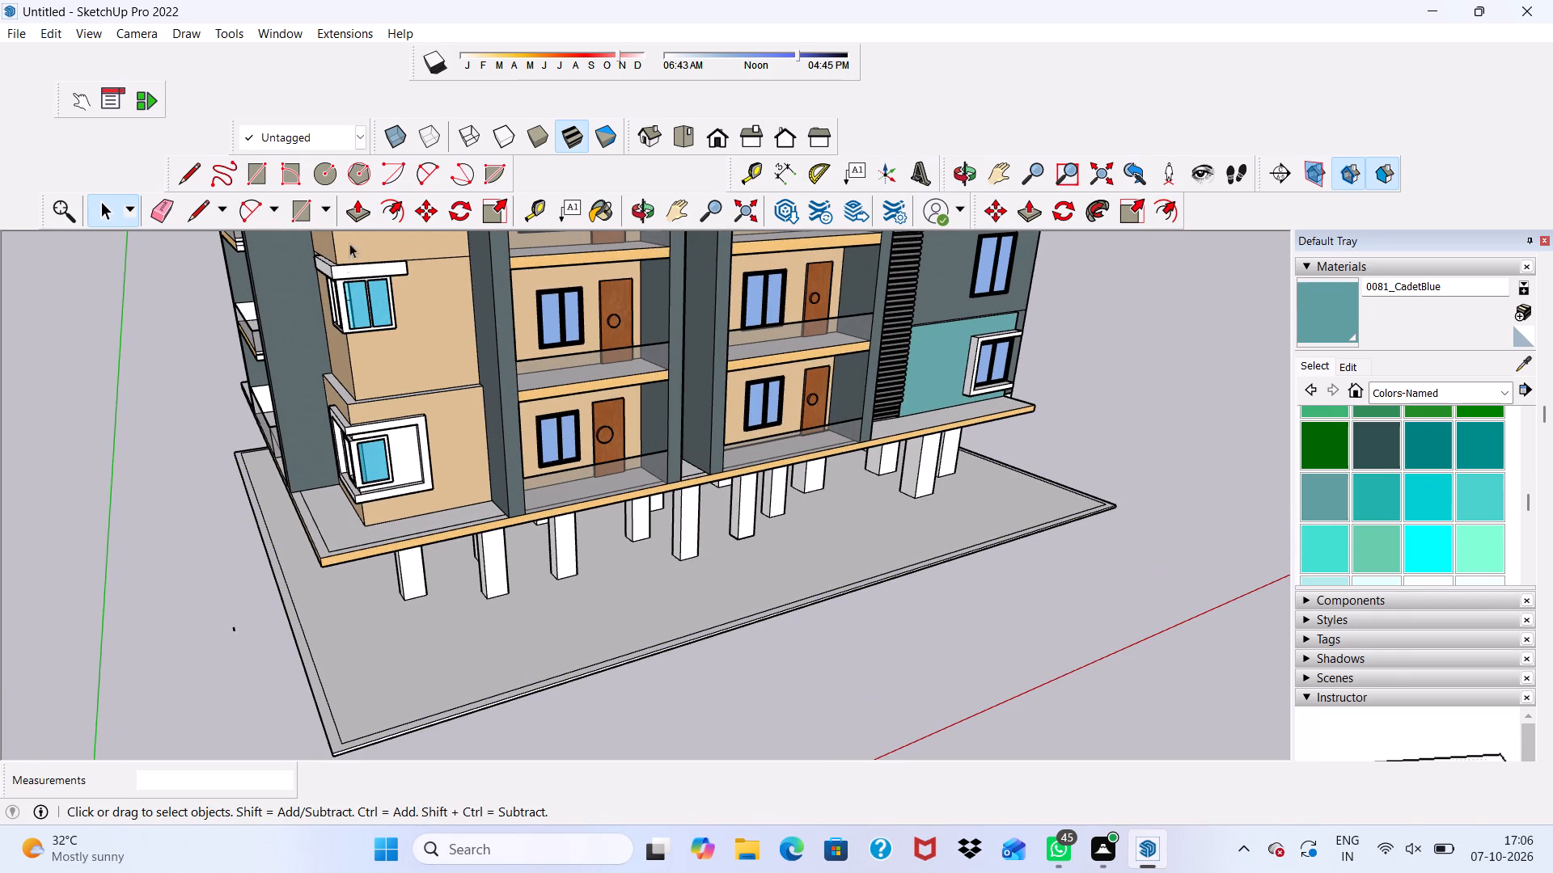
{"action": "left_click", "coordinate": [351, 216]}
{"action": "scroll", "coordinate": [325, 816], "scroll_direction": "up", "scroll_amount": 3}
{"action": "scroll", "coordinate": [328, 718], "scroll_direction": "up", "scroll_amount": 4}
{"action": "left_click", "coordinate": [328, 718]}
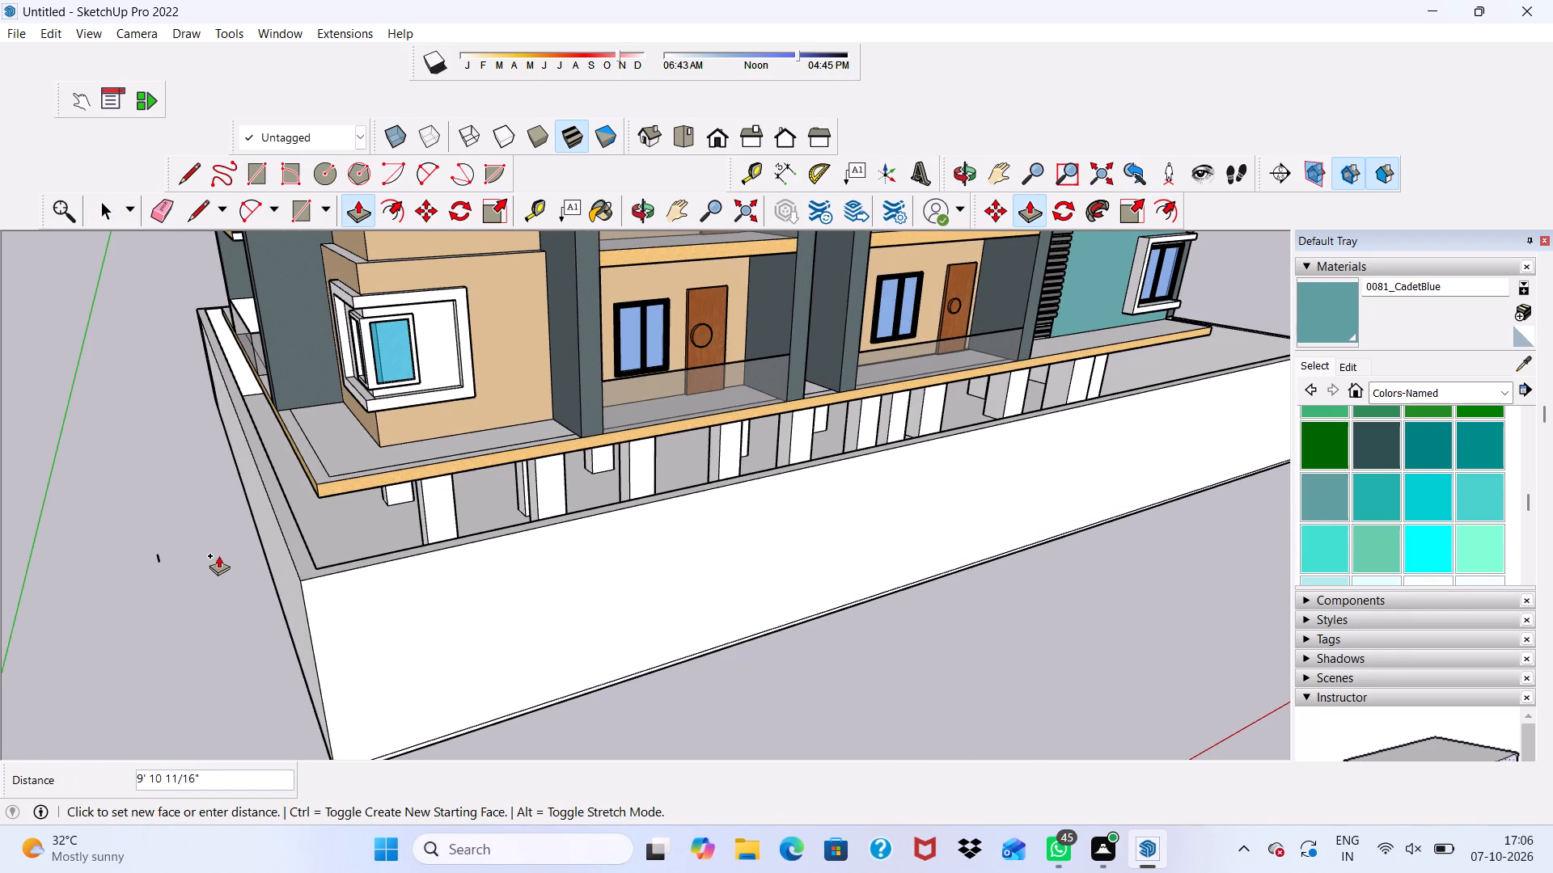
{"action": "type", "text": "6'"}
{"action": "key", "text": "Return"}
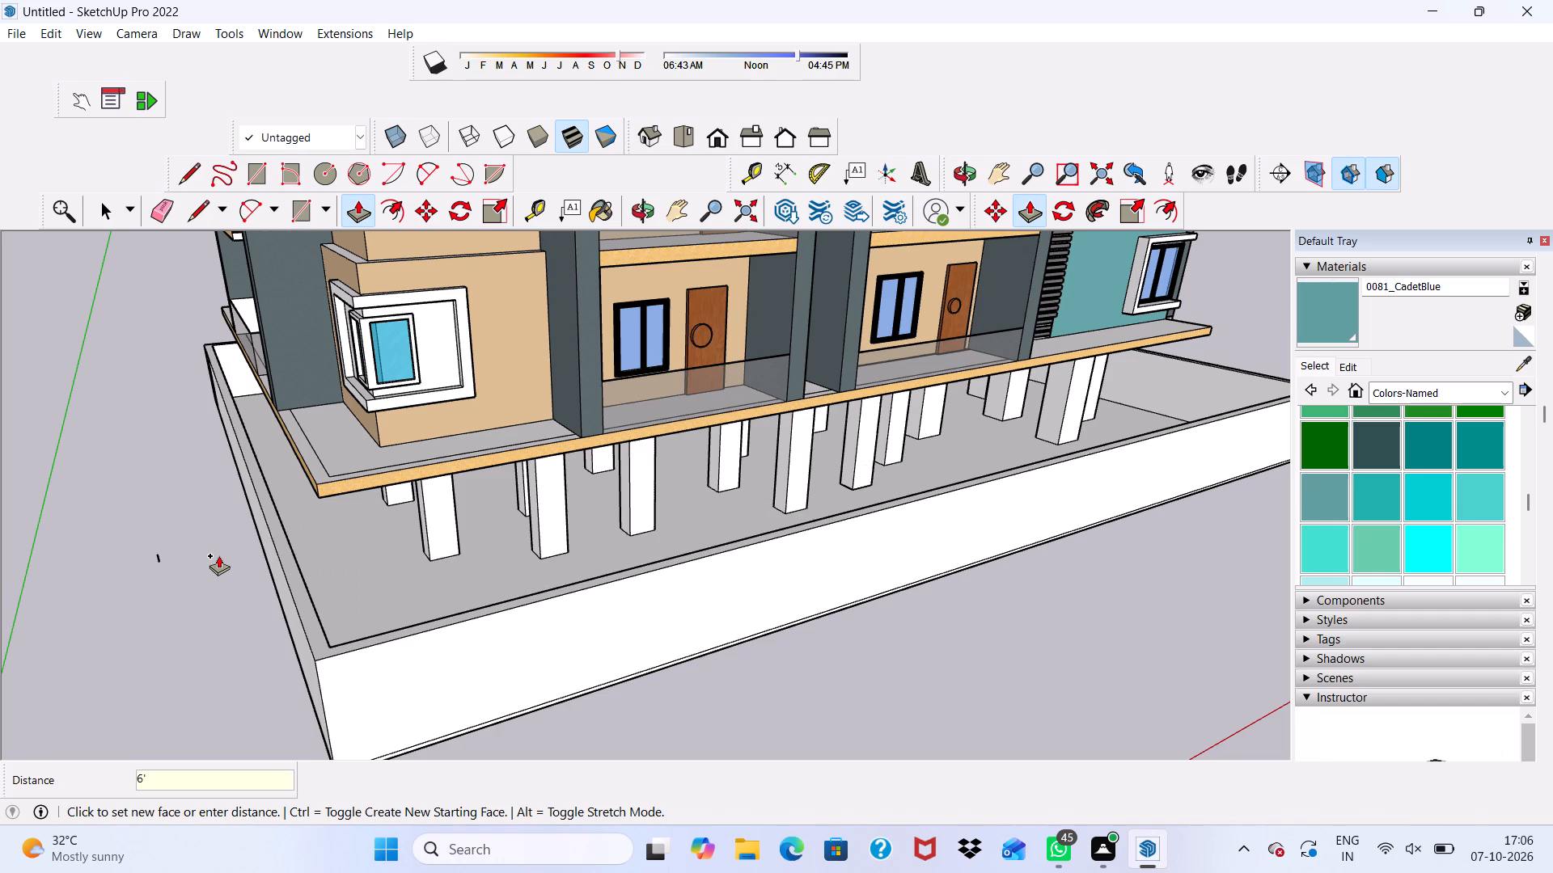
Draw a rectangle about 25' 6" wide and 6' high on the compound wall's outer face in front of the balcony facade.
{"action": "scroll", "coordinate": [357, 588], "scroll_direction": "down", "scroll_amount": 2}
{"action": "middle_click_drag", "start_coordinate": [418, 579], "coordinate": [287, 485]}
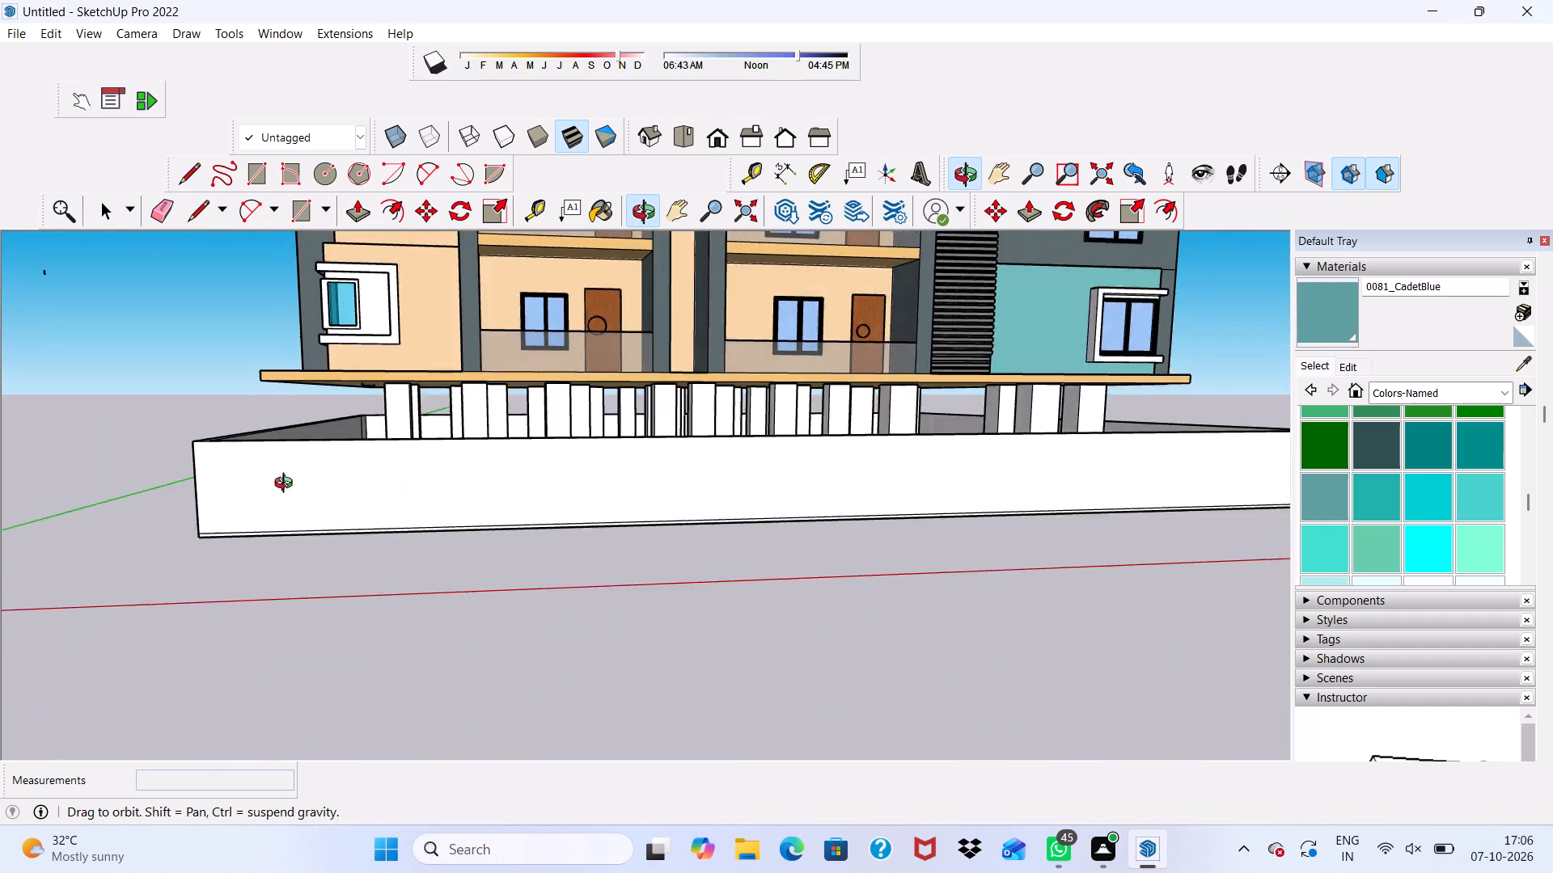
{"action": "middle_click_drag", "start_coordinate": [287, 485], "coordinate": [118, 507]}
{"action": "scroll", "coordinate": [430, 510], "scroll_direction": "up", "scroll_amount": 9}
{"action": "scroll", "coordinate": [425, 486], "scroll_direction": "down", "scroll_amount": 5}
{"action": "key", "text": "space"}
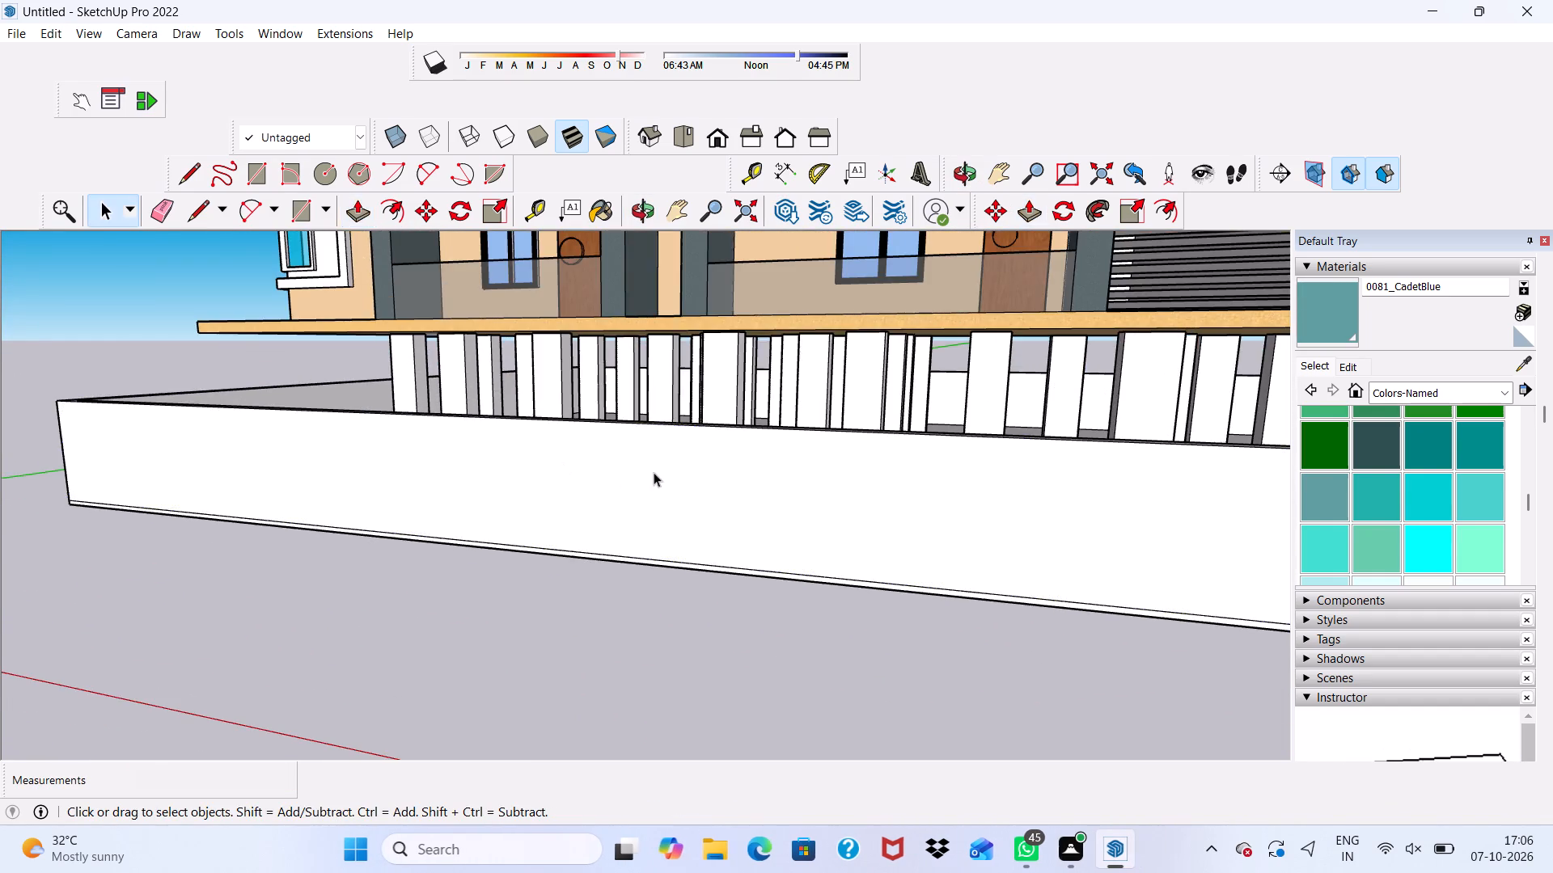
{"action": "scroll", "coordinate": [654, 472], "scroll_direction": "down", "scroll_amount": 9}
{"action": "middle_click_drag", "start_coordinate": [640, 486], "coordinate": [764, 487]}
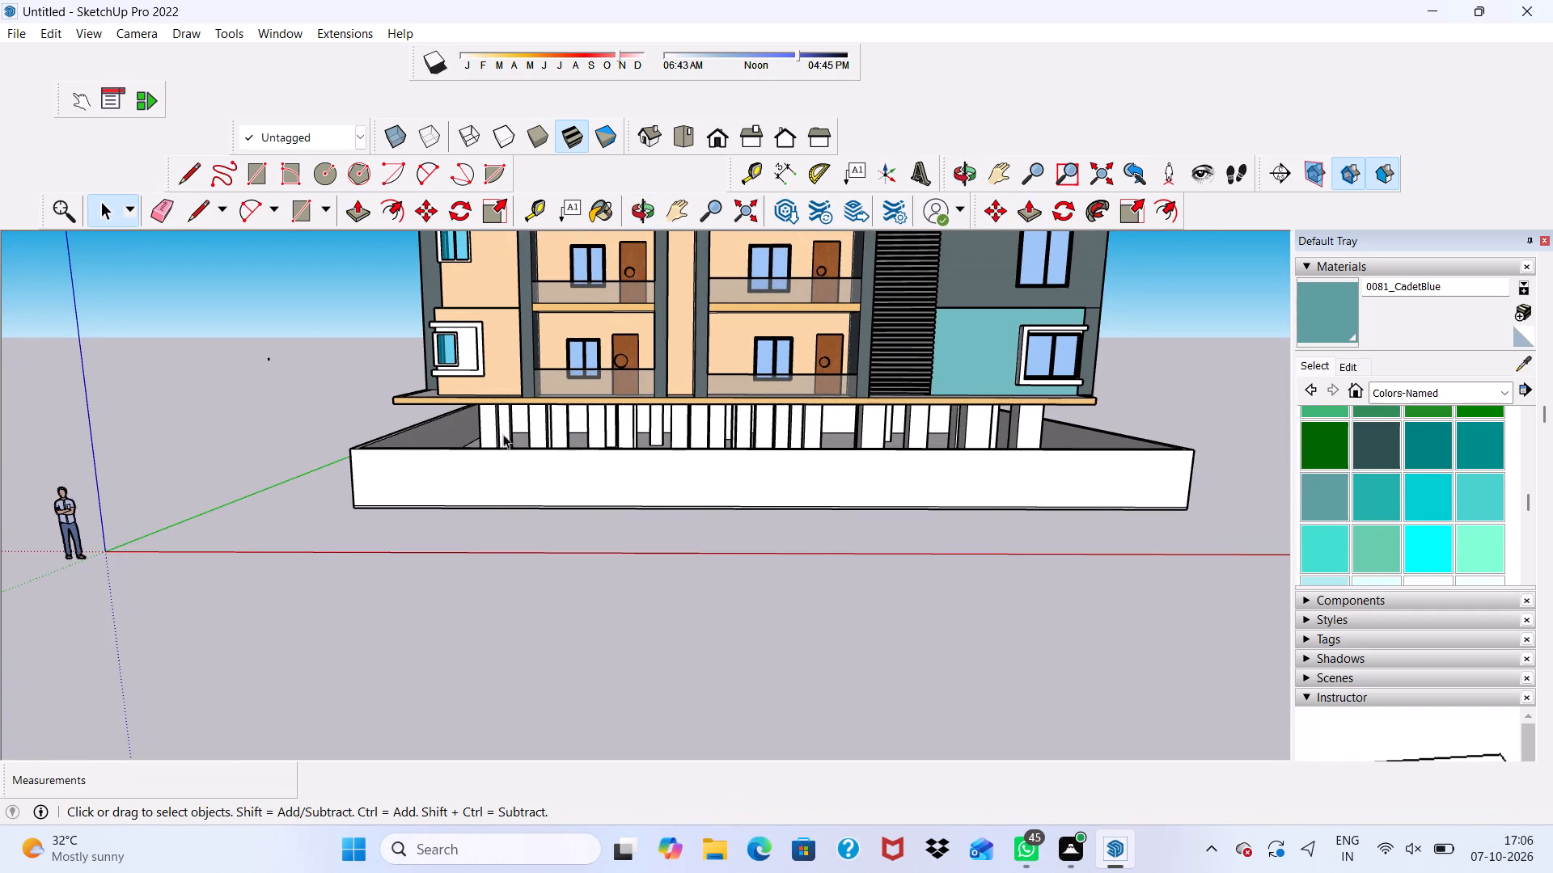
{"action": "left_click", "coordinate": [246, 177]}
{"action": "scroll", "coordinate": [438, 353], "scroll_direction": "up", "scroll_amount": 3}
{"action": "scroll", "coordinate": [491, 595], "scroll_direction": "up", "scroll_amount": 4}
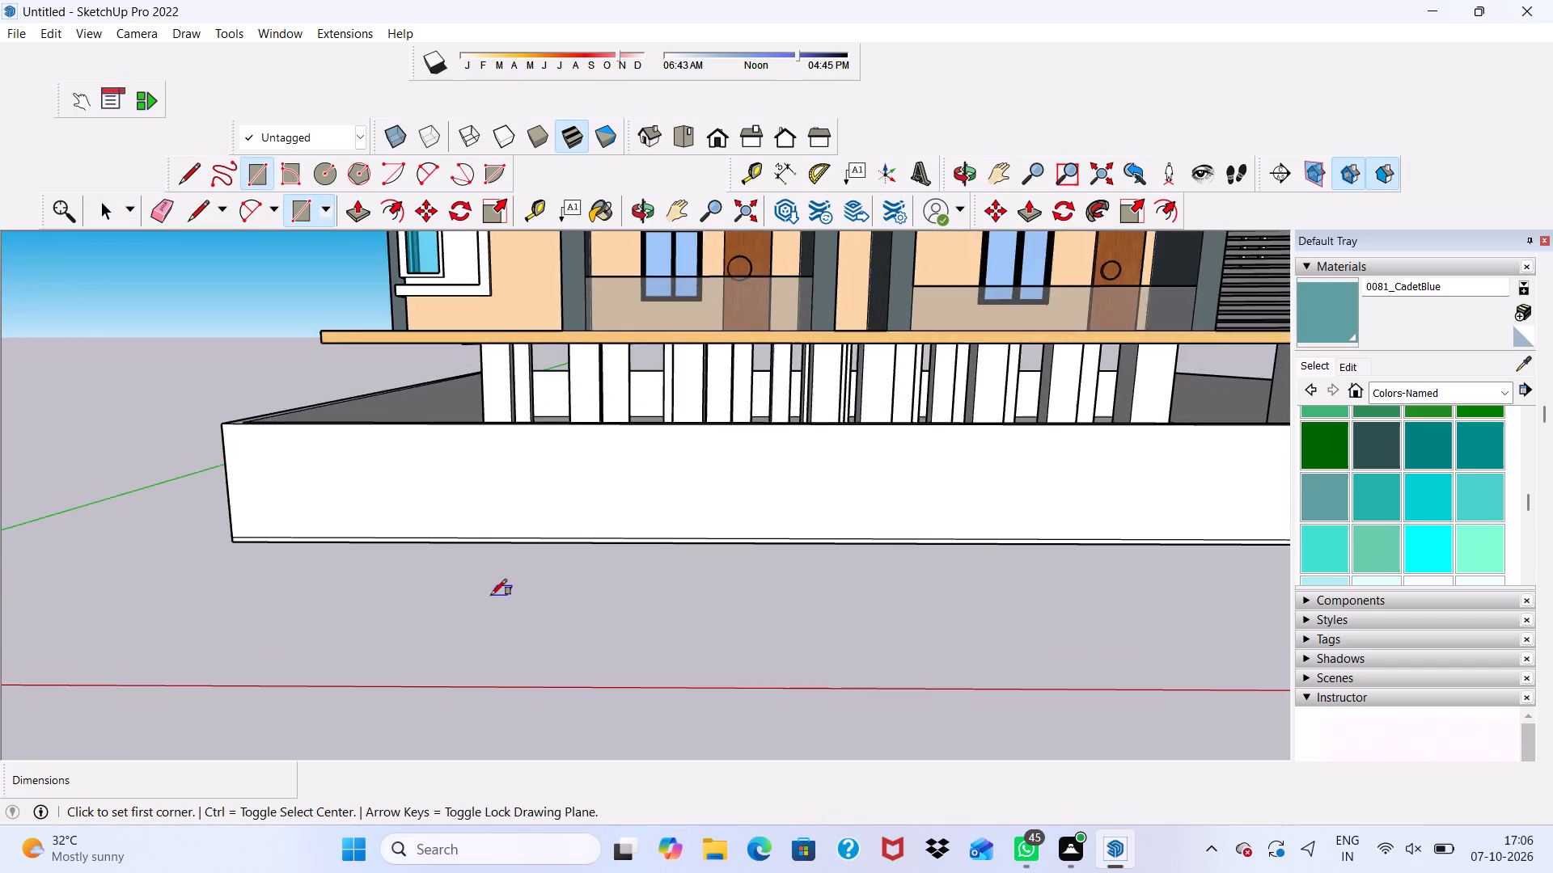
{"action": "scroll", "coordinate": [491, 595], "scroll_direction": "up", "scroll_amount": 4}
{"action": "left_click", "coordinate": [473, 534]}
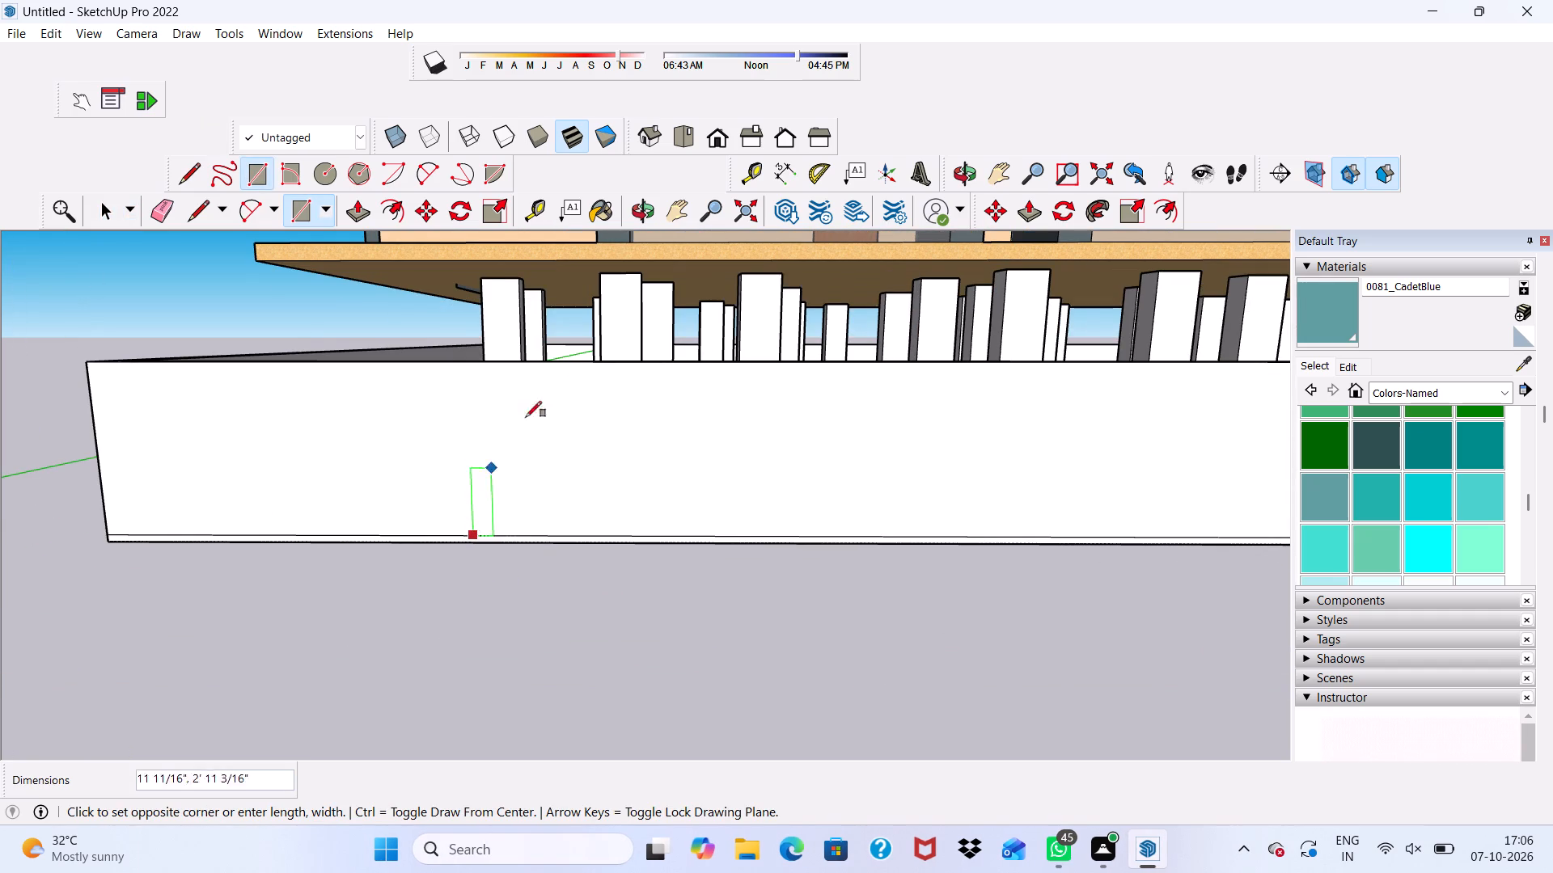
{"action": "left_click", "coordinate": [1229, 365]}
{"action": "key", "text": "space"}
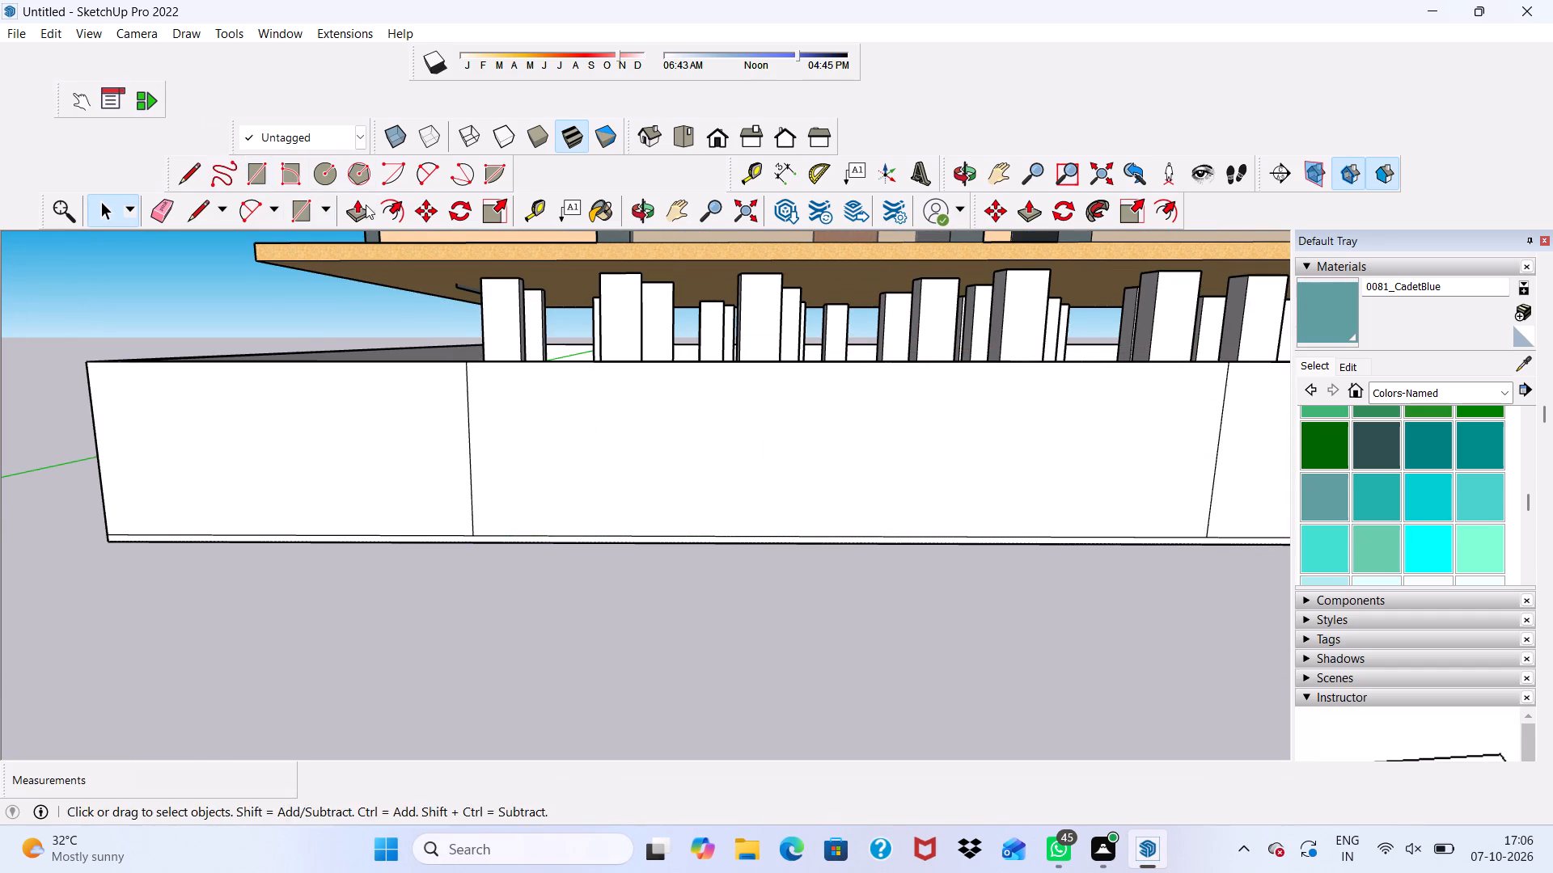
Push/Pull the rectangle inward through the compound wall's thickness to form the gate opening.
{"action": "left_click", "coordinate": [344, 221]}
{"action": "left_click_drag", "start_coordinate": [635, 438], "coordinate": [647, 391]}
{"action": "left_click", "coordinate": [648, 385]}
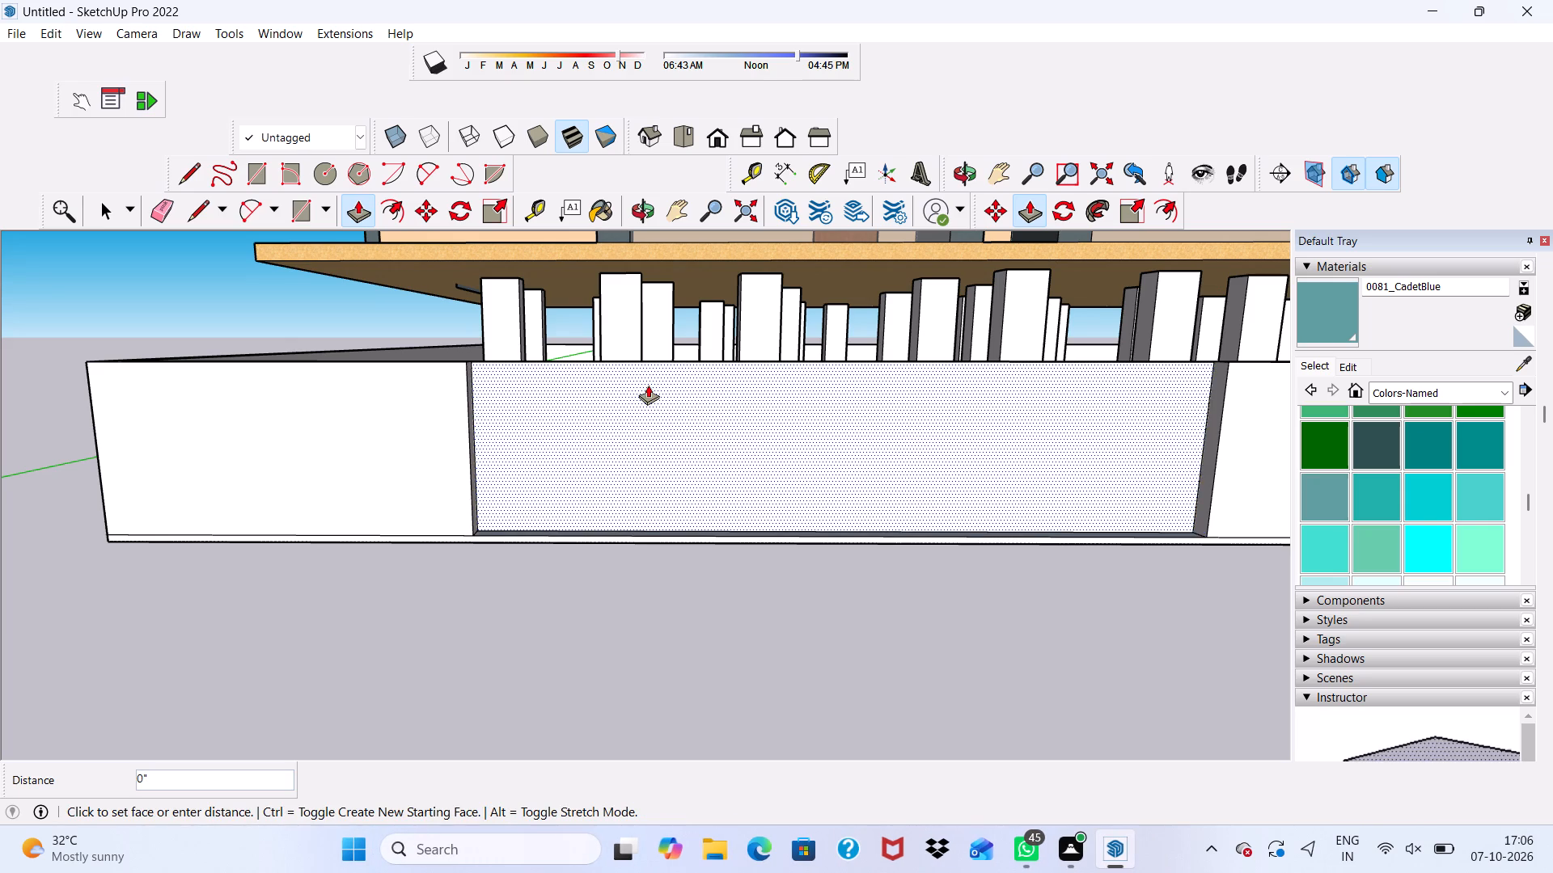
{"action": "middle_click_drag", "start_coordinate": [648, 385], "coordinate": [637, 535]}
{"action": "key", "text": "space"}
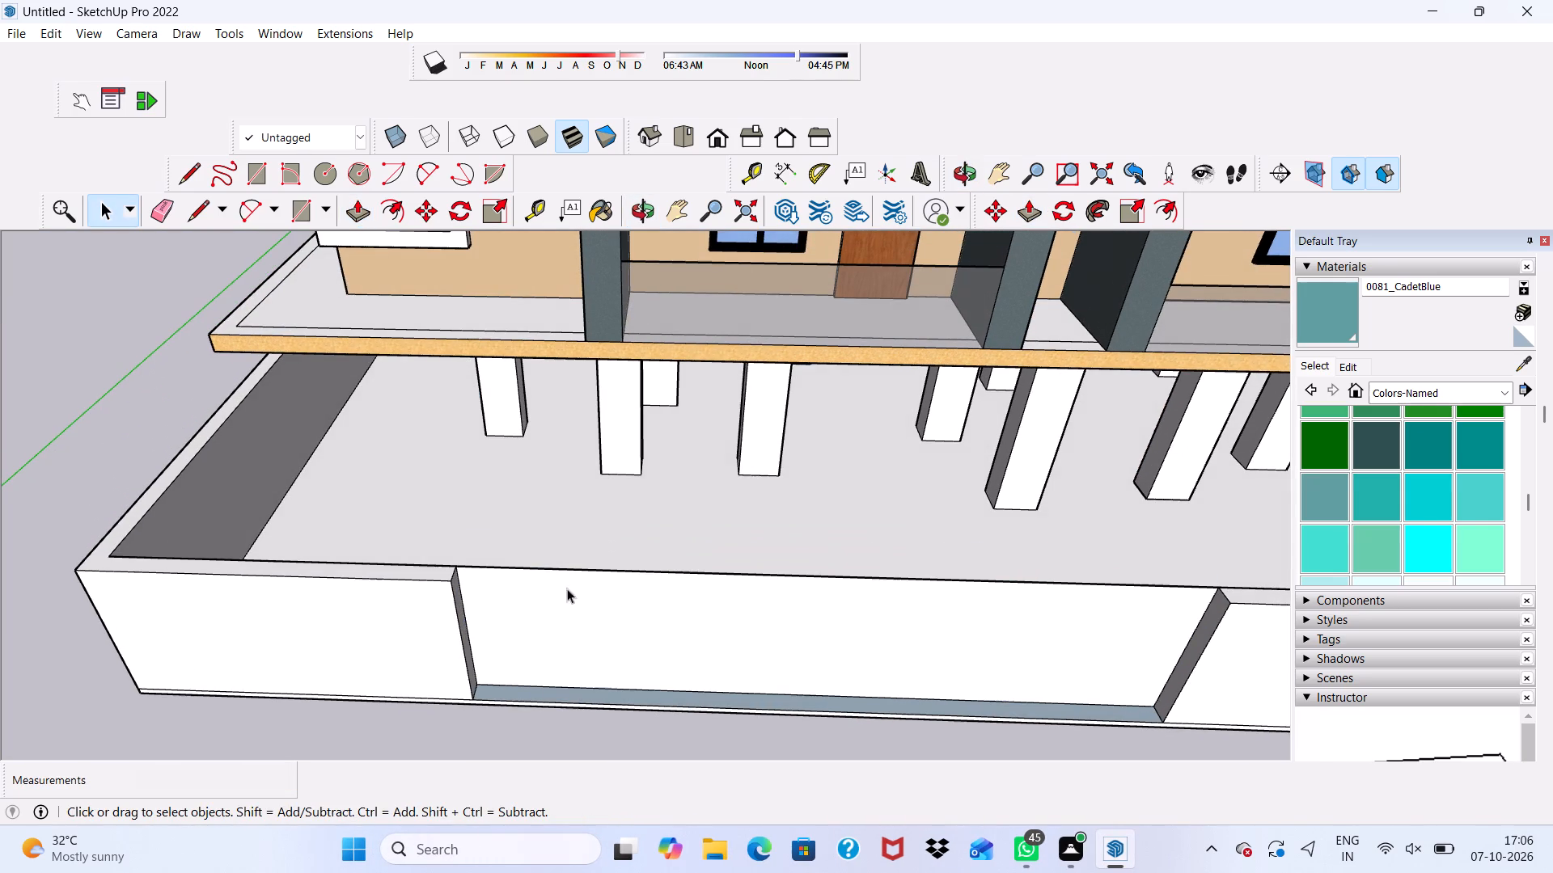
Erase the top edge spanning the gate opening so the leftover face across the opening is cleared.
{"action": "left_click", "coordinate": [159, 210]}
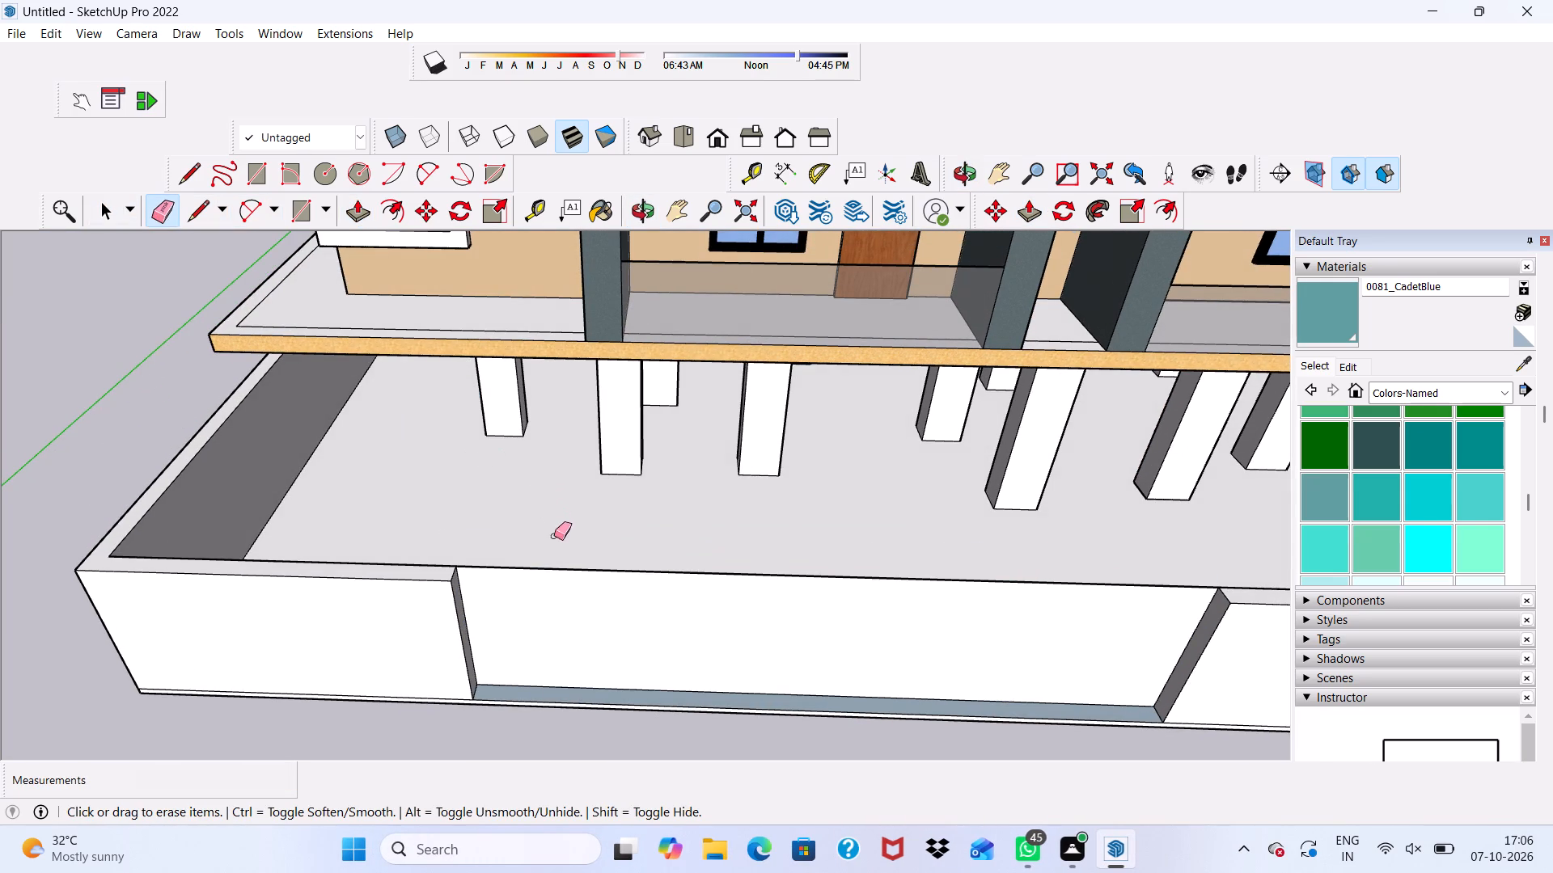
{"action": "left_click_drag", "start_coordinate": [556, 562], "coordinate": [560, 572]}
{"action": "left_click", "coordinate": [560, 572]}
Erase the stray vertical line near the far end of the compound wall's long side face.
{"action": "scroll", "coordinate": [510, 593], "scroll_direction": "down", "scroll_amount": 3}
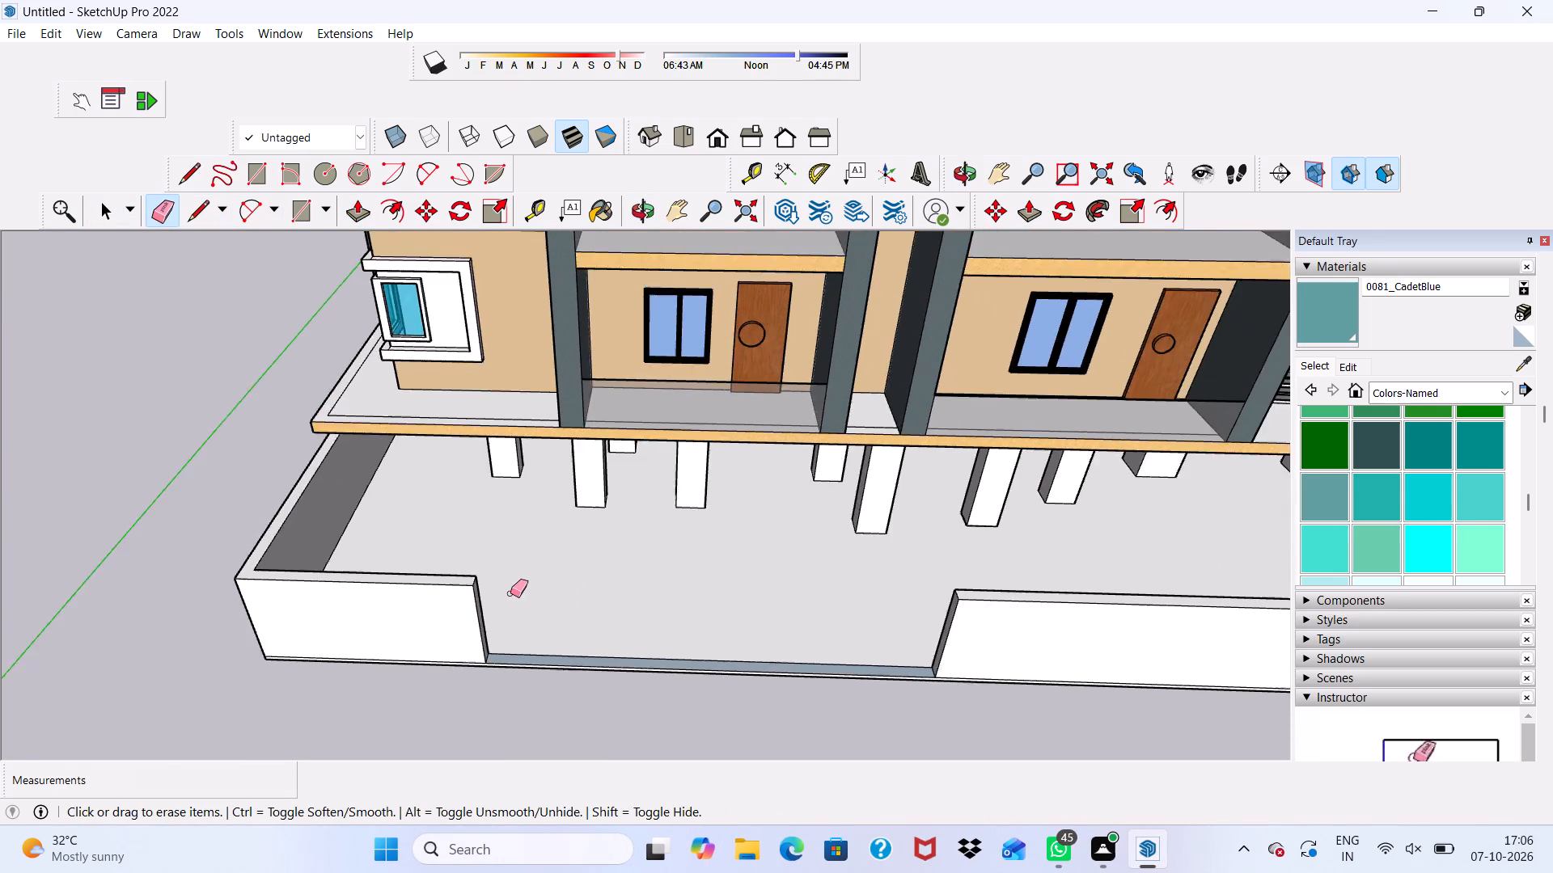
{"action": "scroll", "coordinate": [510, 593], "scroll_direction": "down", "scroll_amount": 3}
{"action": "middle_click_drag", "start_coordinate": [510, 593], "coordinate": [495, 434]}
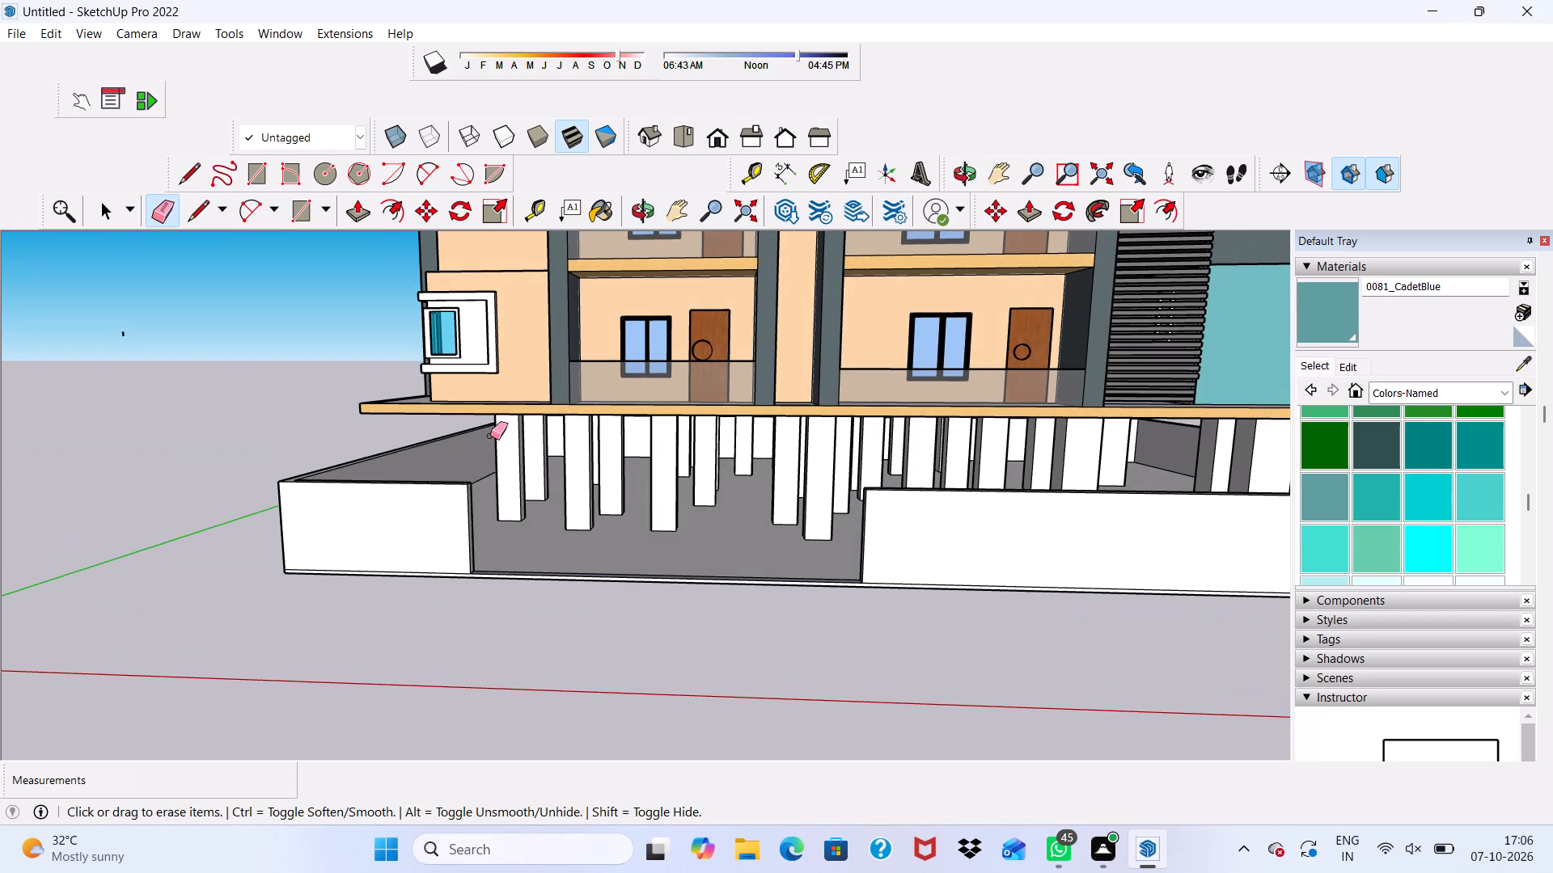
{"action": "scroll", "coordinate": [425, 436], "scroll_direction": "down", "scroll_amount": 7}
{"action": "middle_click_drag", "start_coordinate": [468, 433], "coordinate": [789, 441]}
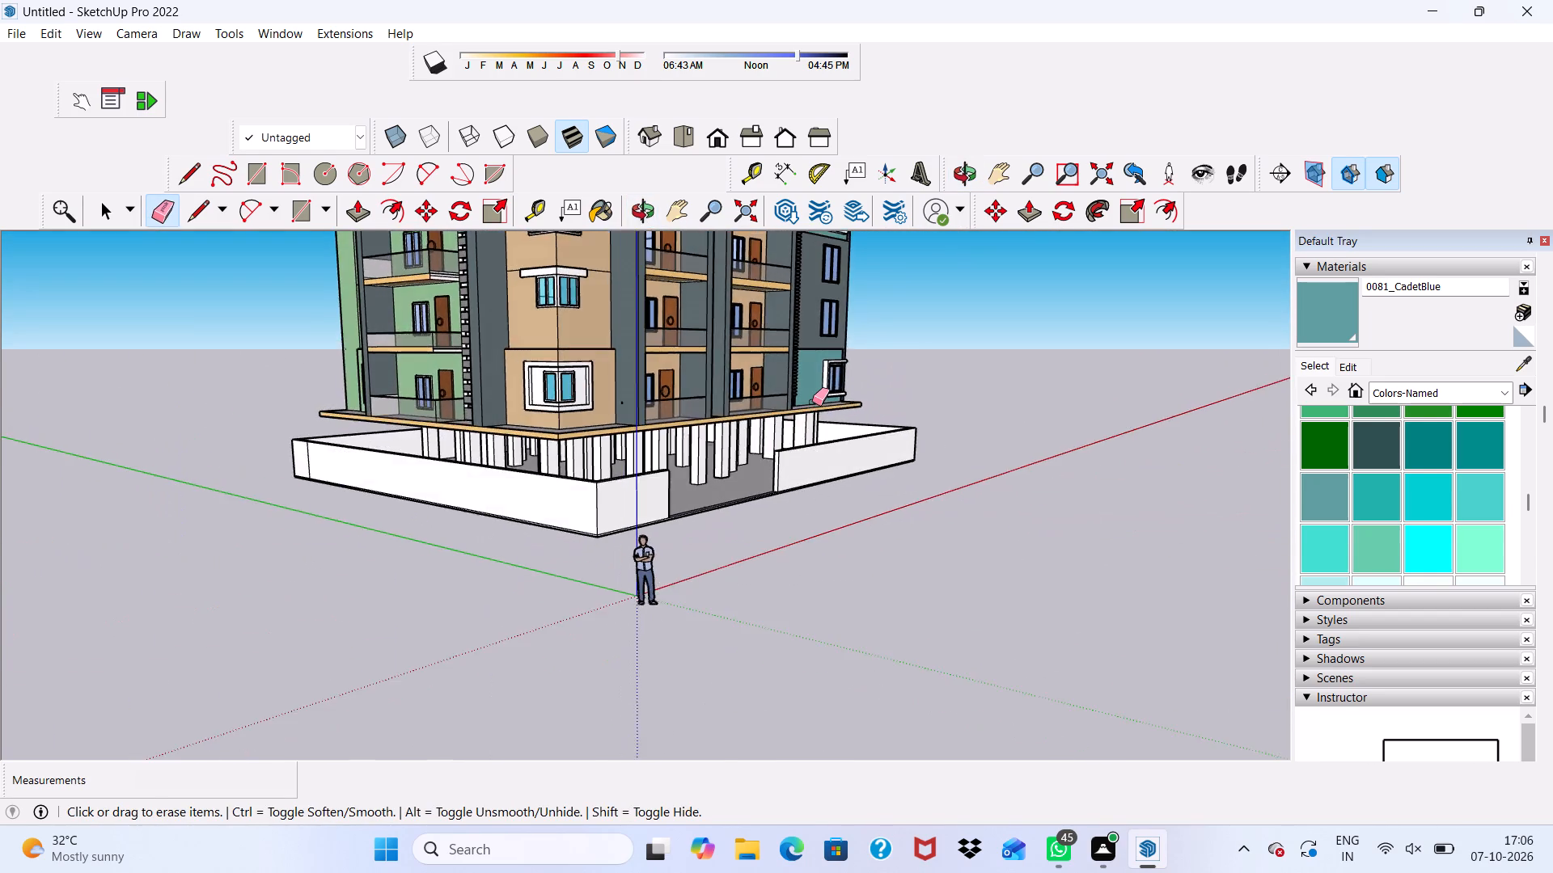
{"action": "scroll", "coordinate": [812, 402], "scroll_direction": "up", "scroll_amount": 4}
{"action": "scroll", "coordinate": [812, 402], "scroll_direction": "down", "scroll_amount": 3}
{"action": "scroll", "coordinate": [211, 467], "scroll_direction": "up", "scroll_amount": 4}
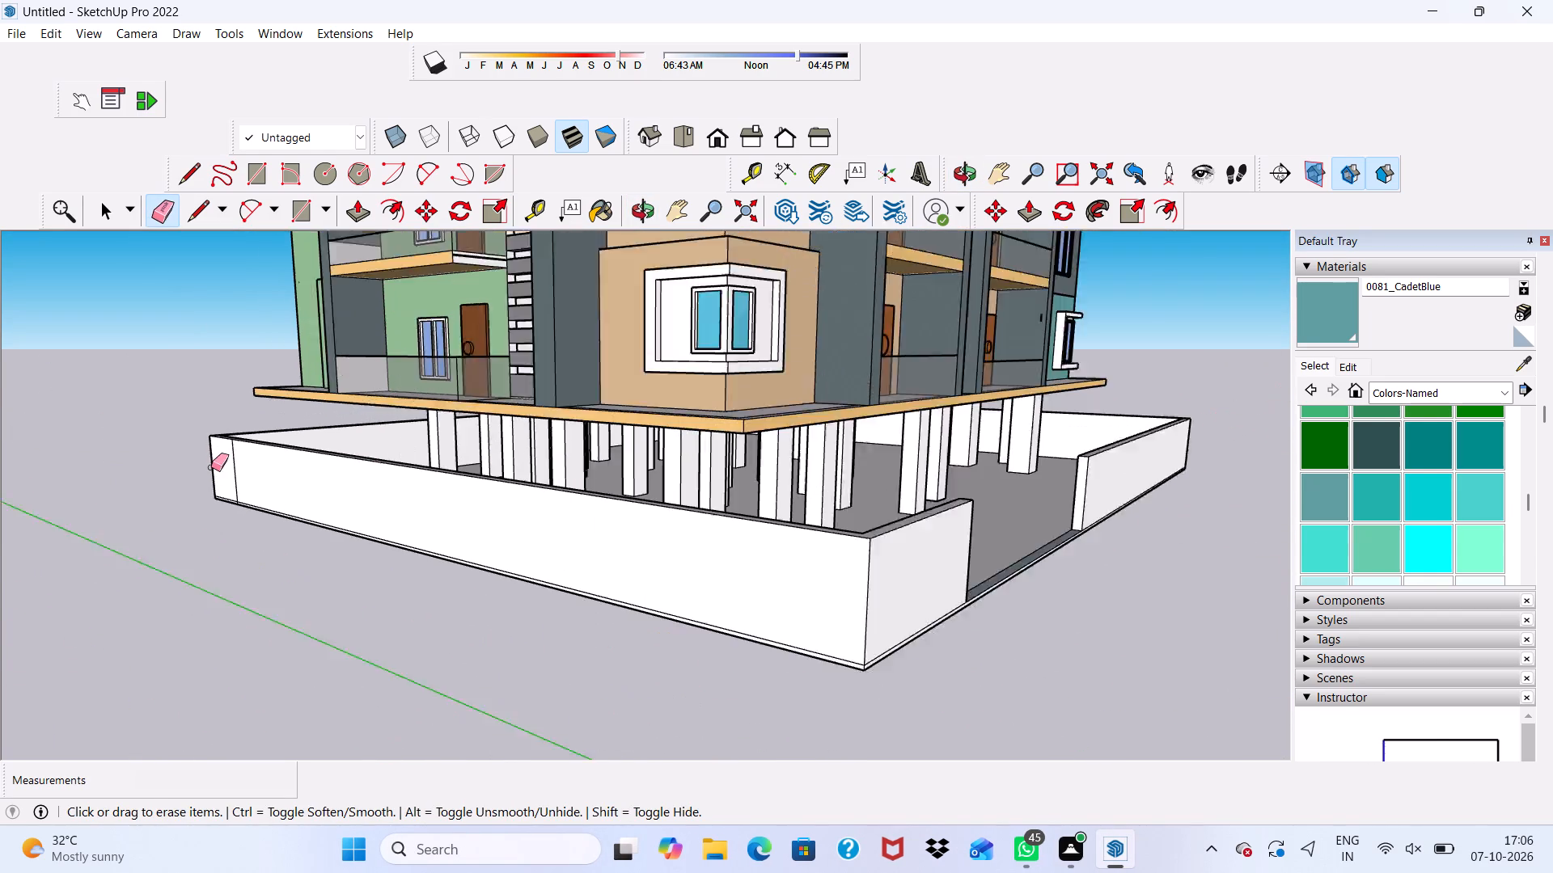
{"action": "scroll", "coordinate": [211, 467], "scroll_direction": "up", "scroll_amount": 1}
{"action": "left_click_drag", "start_coordinate": [229, 458], "coordinate": [240, 462]}
{"action": "scroll", "coordinate": [240, 462], "scroll_direction": "down", "scroll_amount": 6}
{"action": "middle_click_drag", "start_coordinate": [382, 478], "coordinate": [158, 529]}
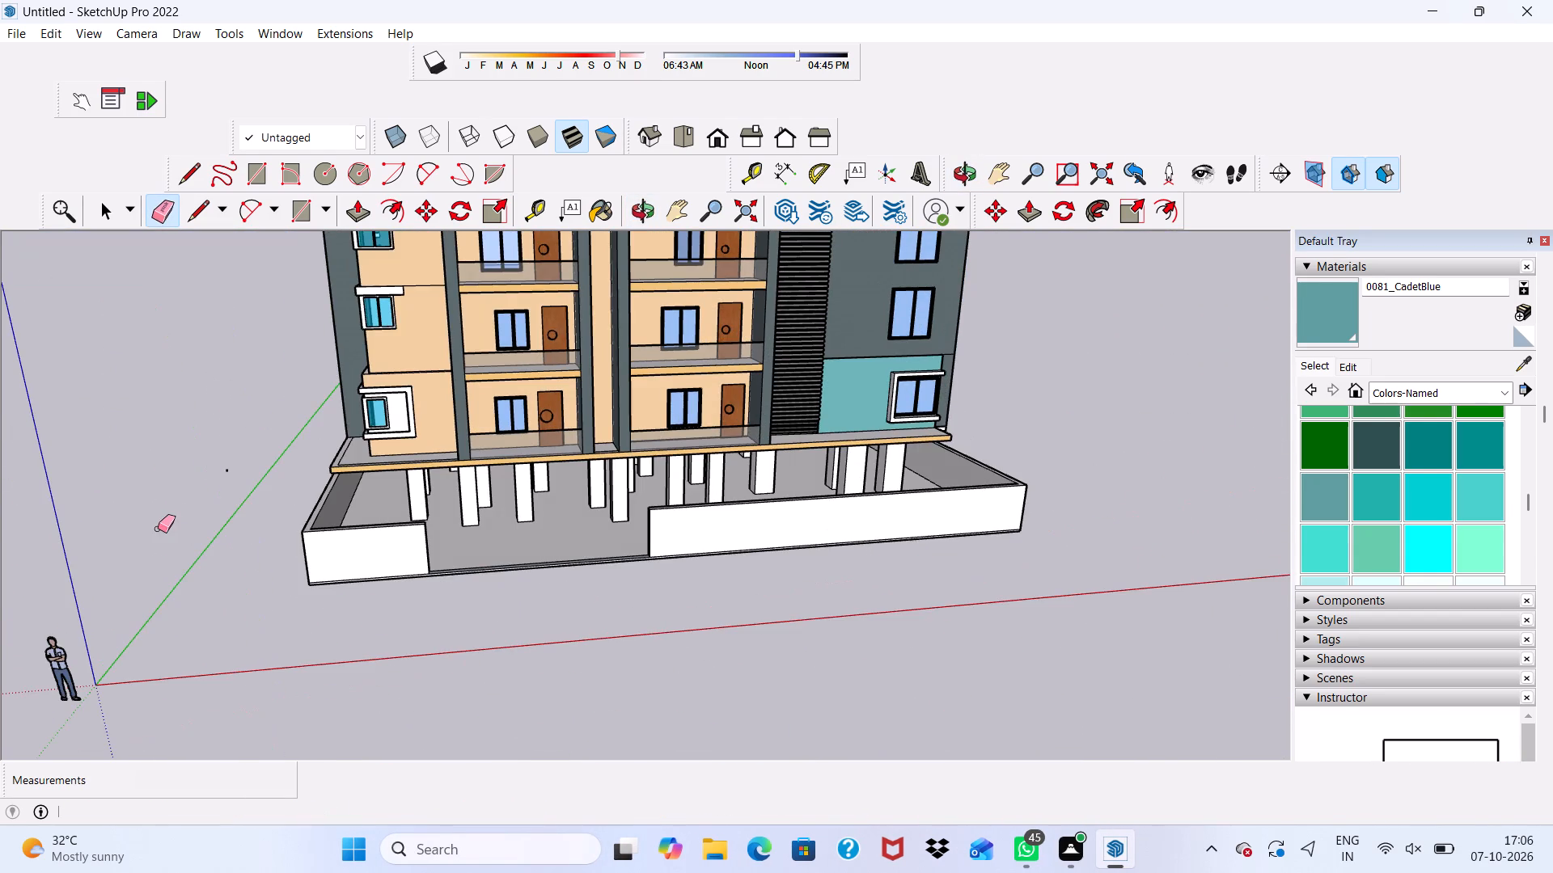
{"action": "key", "text": "space"}
Import the gate (1) model from the Downloads folder and place it at the gate opening's bottom corner beside the shorter wall segment.
{"action": "left_click", "coordinate": [10, 35]}
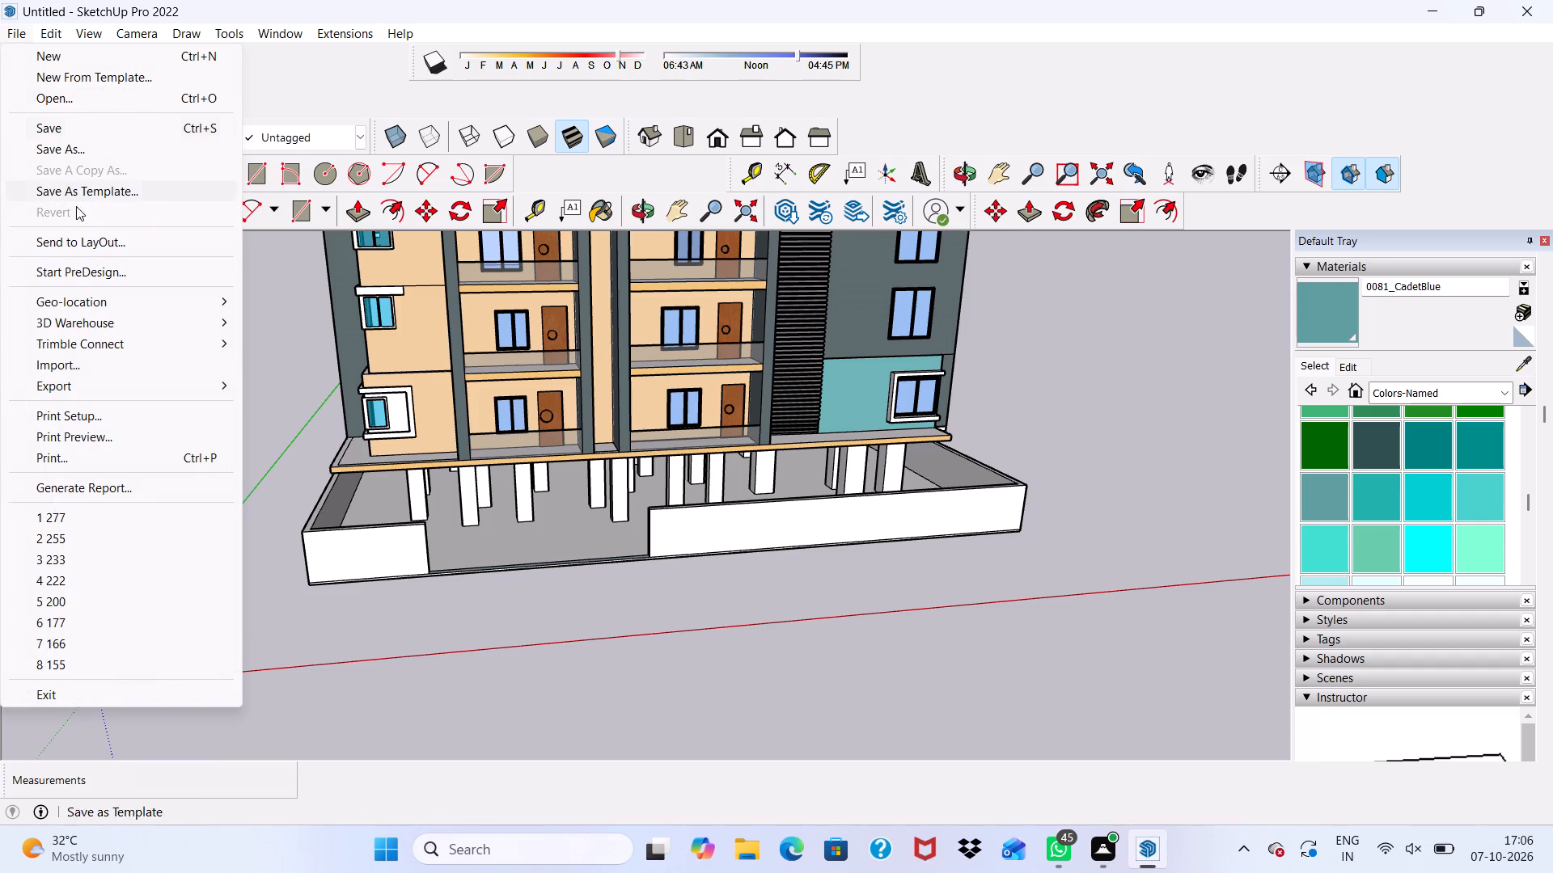
{"action": "left_click", "coordinate": [108, 355]}
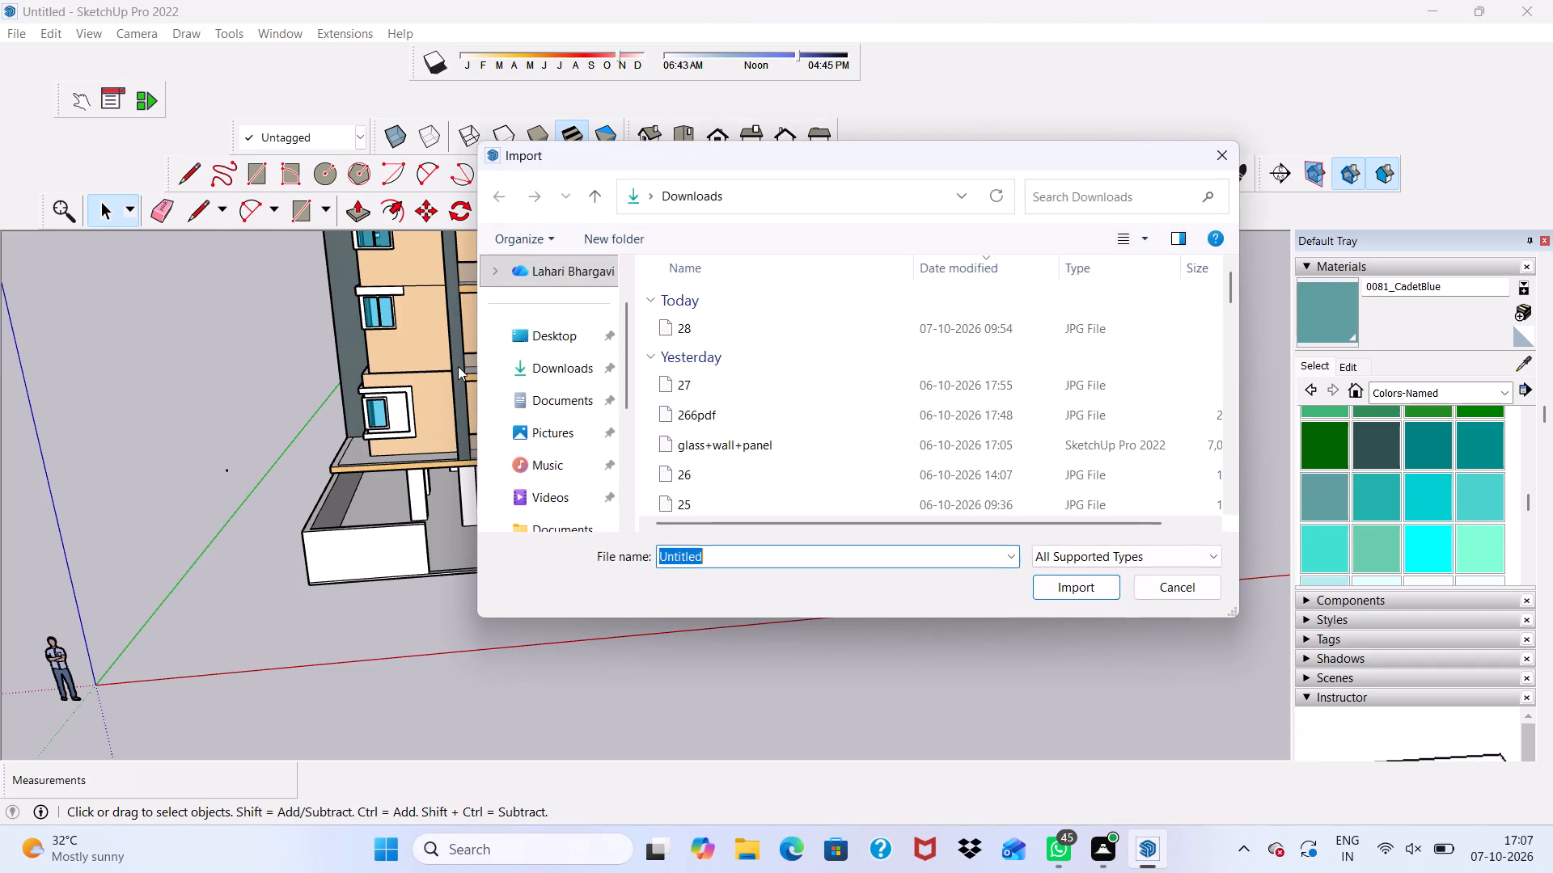
{"action": "scroll", "coordinate": [742, 361], "scroll_direction": "down", "scroll_amount": 3}
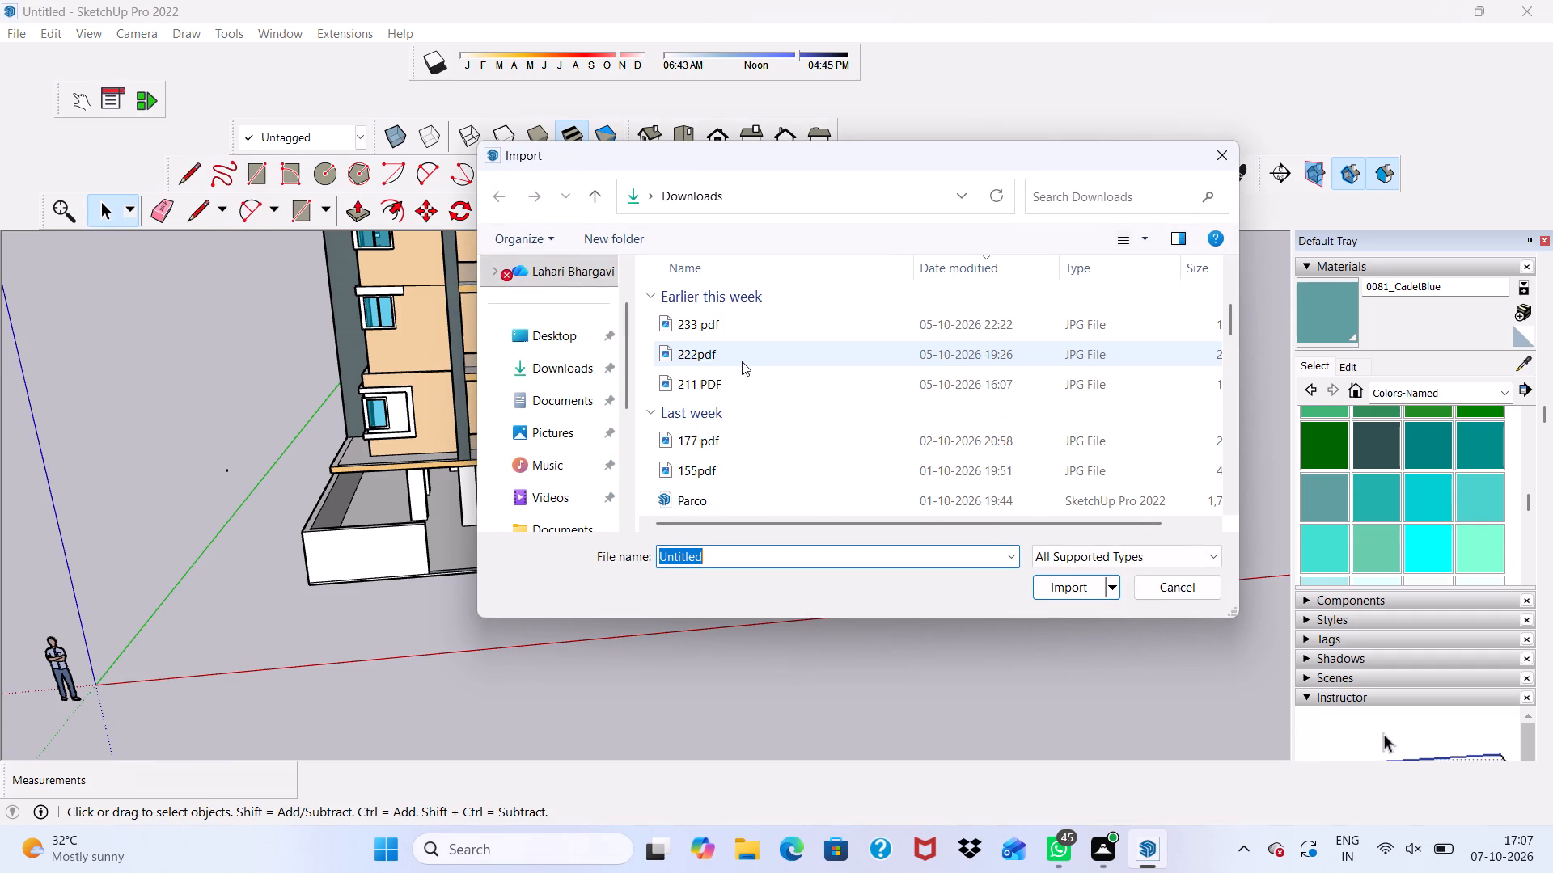
{"action": "scroll", "coordinate": [742, 361], "scroll_direction": "down", "scroll_amount": 2}
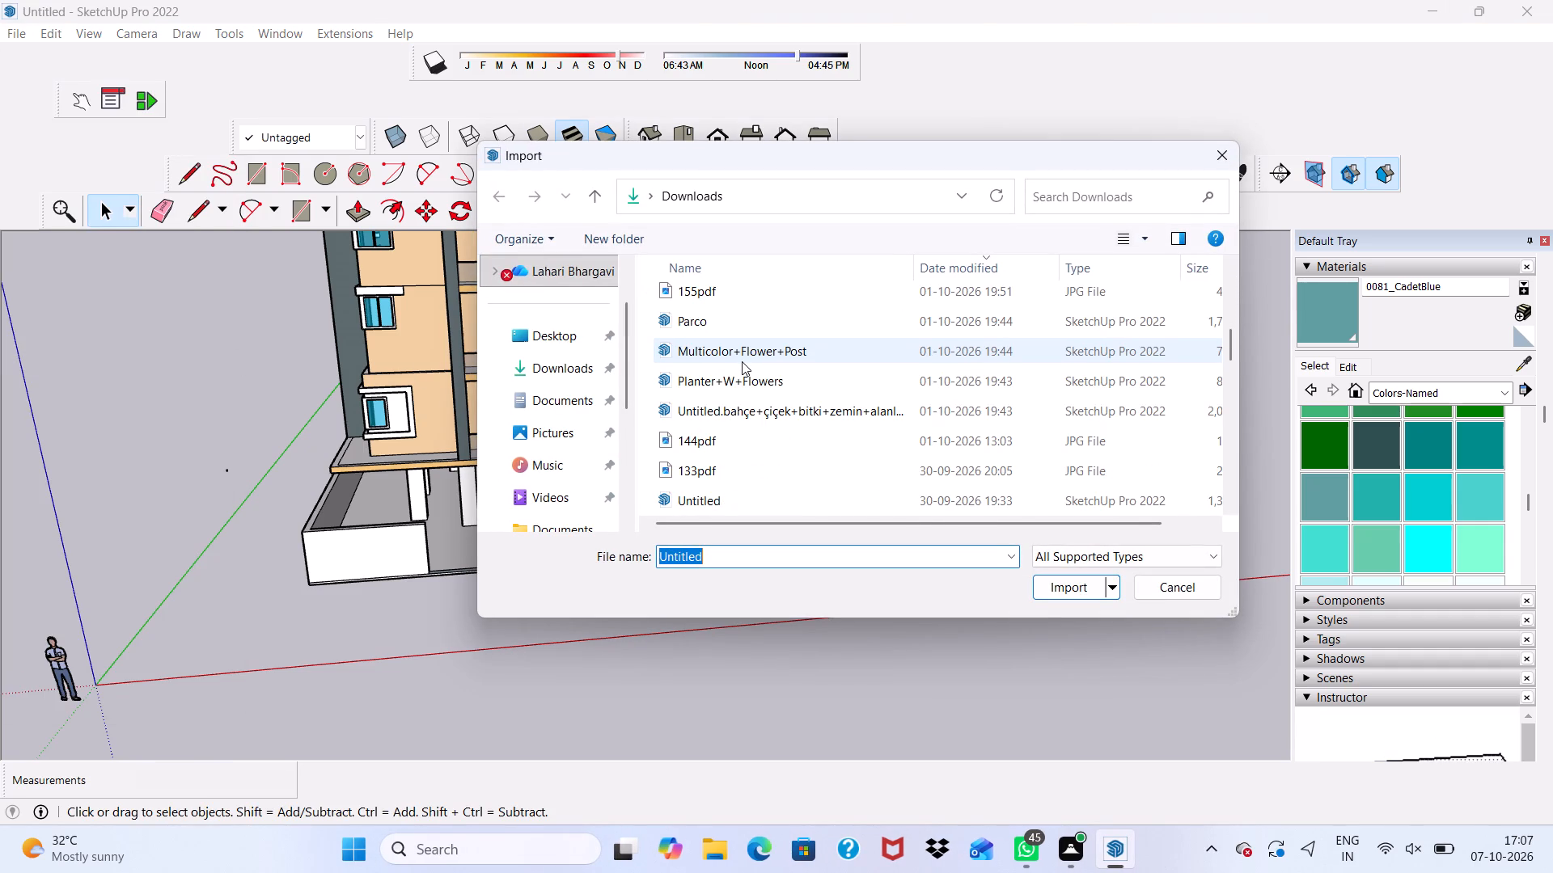
{"action": "scroll", "coordinate": [742, 361], "scroll_direction": "down", "scroll_amount": 3}
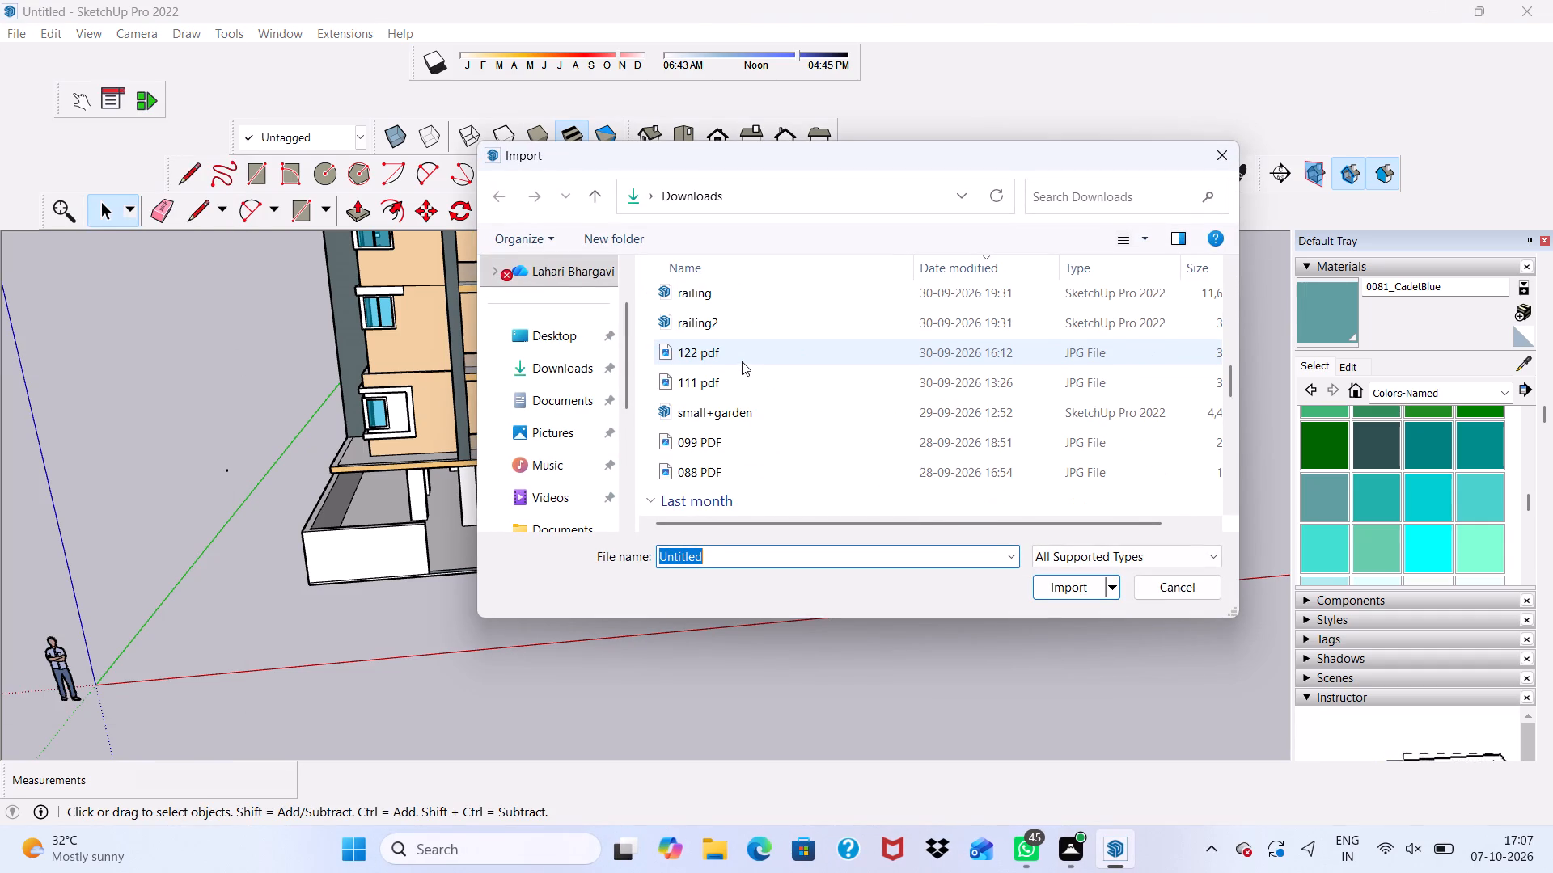
{"action": "scroll", "coordinate": [742, 361], "scroll_direction": "down", "scroll_amount": 3}
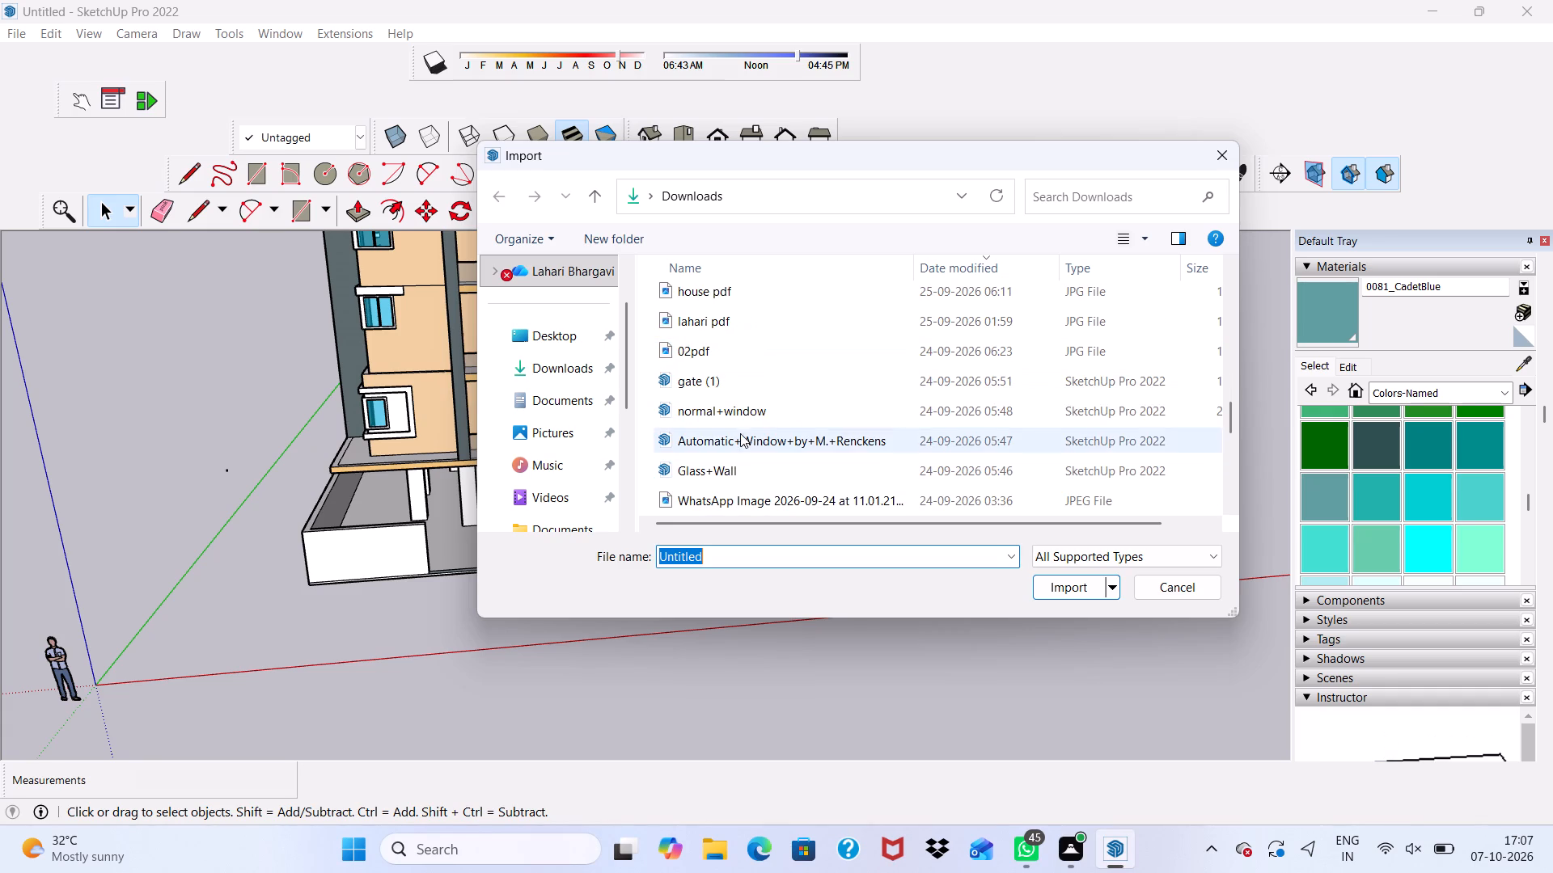
{"action": "left_click", "coordinate": [725, 386]}
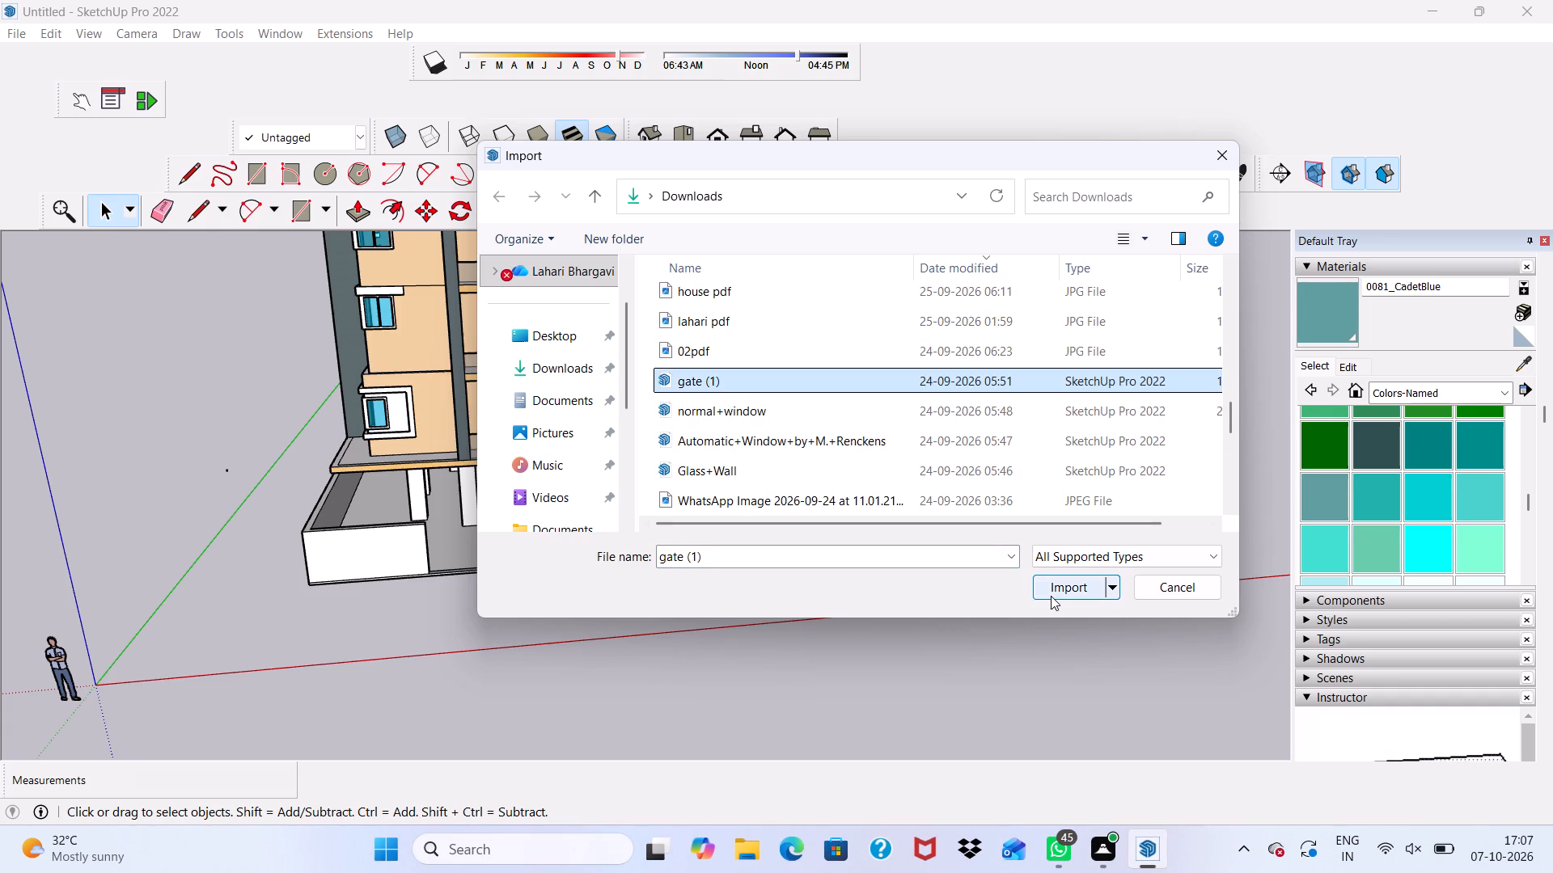
{"action": "left_click", "coordinate": [1052, 595]}
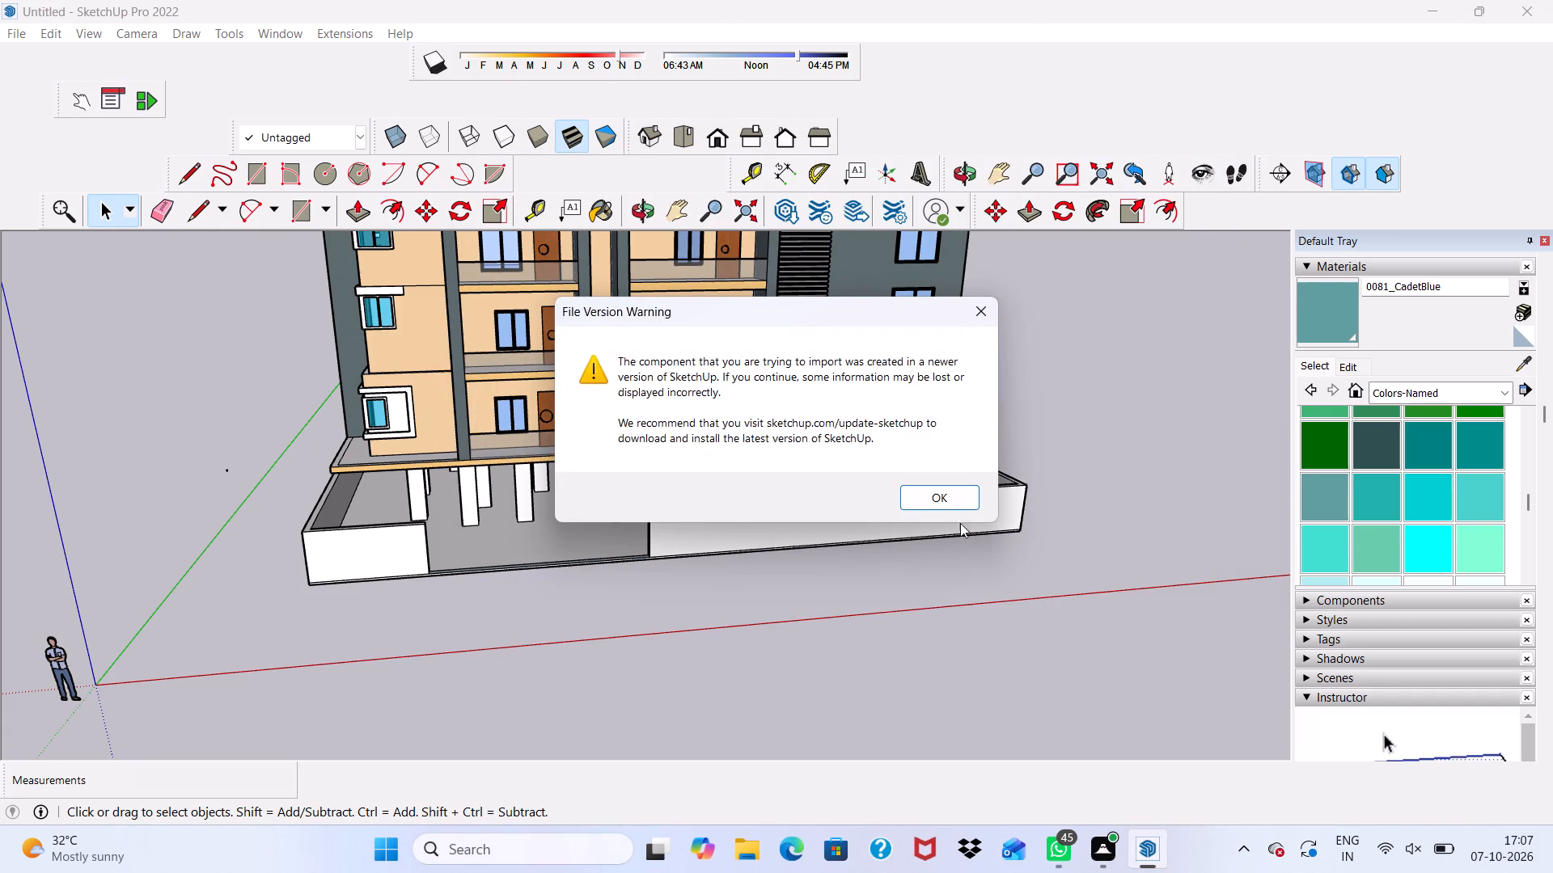
{"action": "left_click", "coordinate": [953, 503]}
{"action": "scroll", "coordinate": [506, 594], "scroll_direction": "up", "scroll_amount": 4}
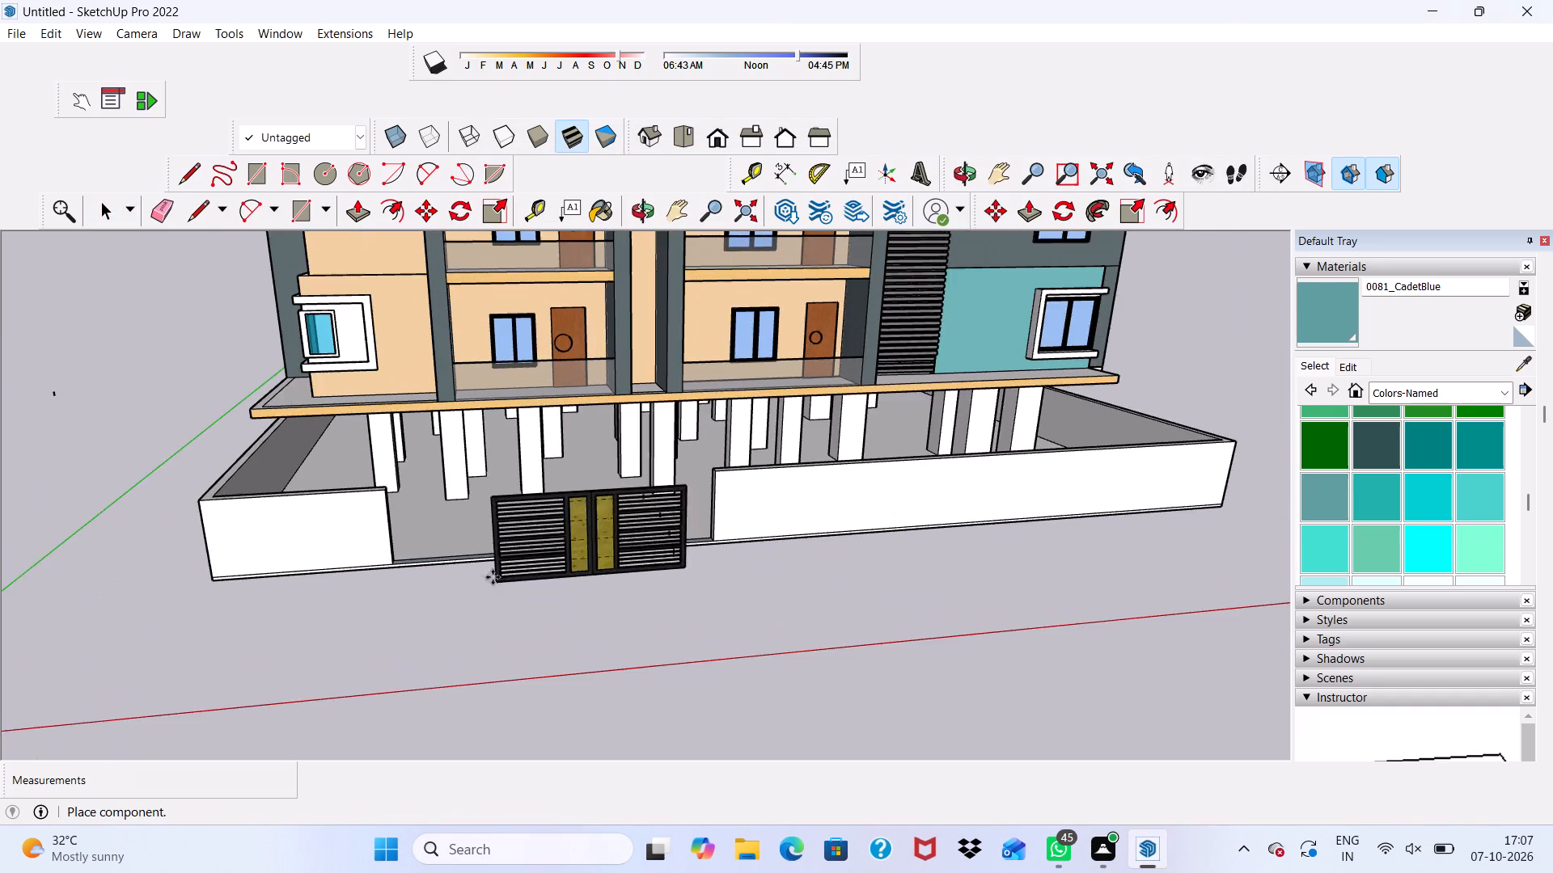
{"action": "scroll", "coordinate": [442, 542], "scroll_direction": "up", "scroll_amount": 5}
{"action": "left_click", "coordinate": [366, 575]}
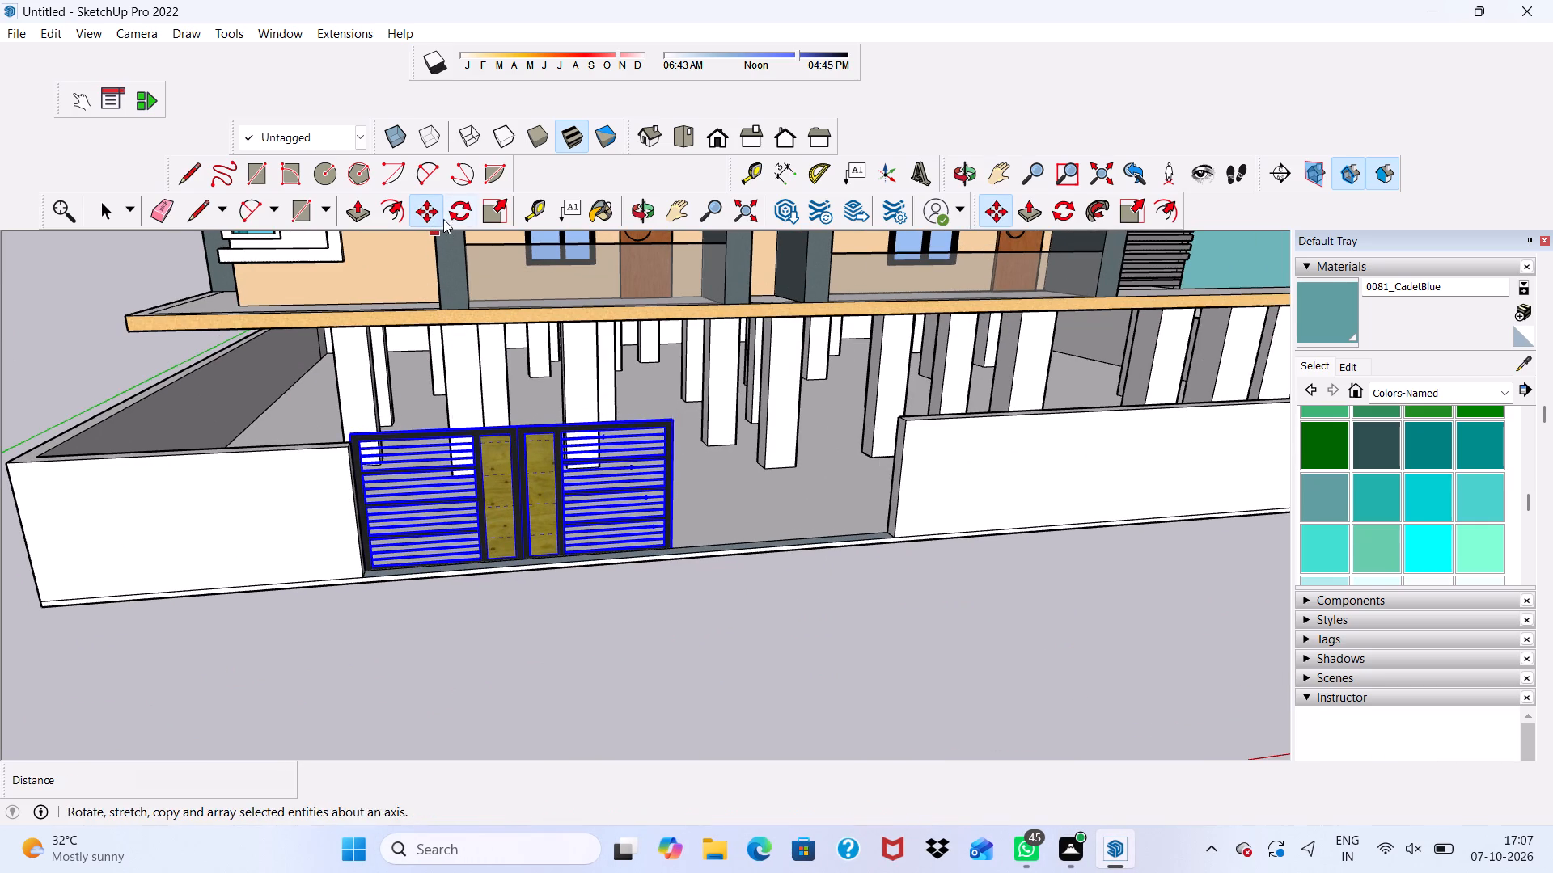
Scale the gate along its length to stretch it across most of the opening toward the longer wall segment.
{"action": "left_click", "coordinate": [497, 209]}
{"action": "middle_click_drag", "start_coordinate": [724, 467], "coordinate": [629, 453]}
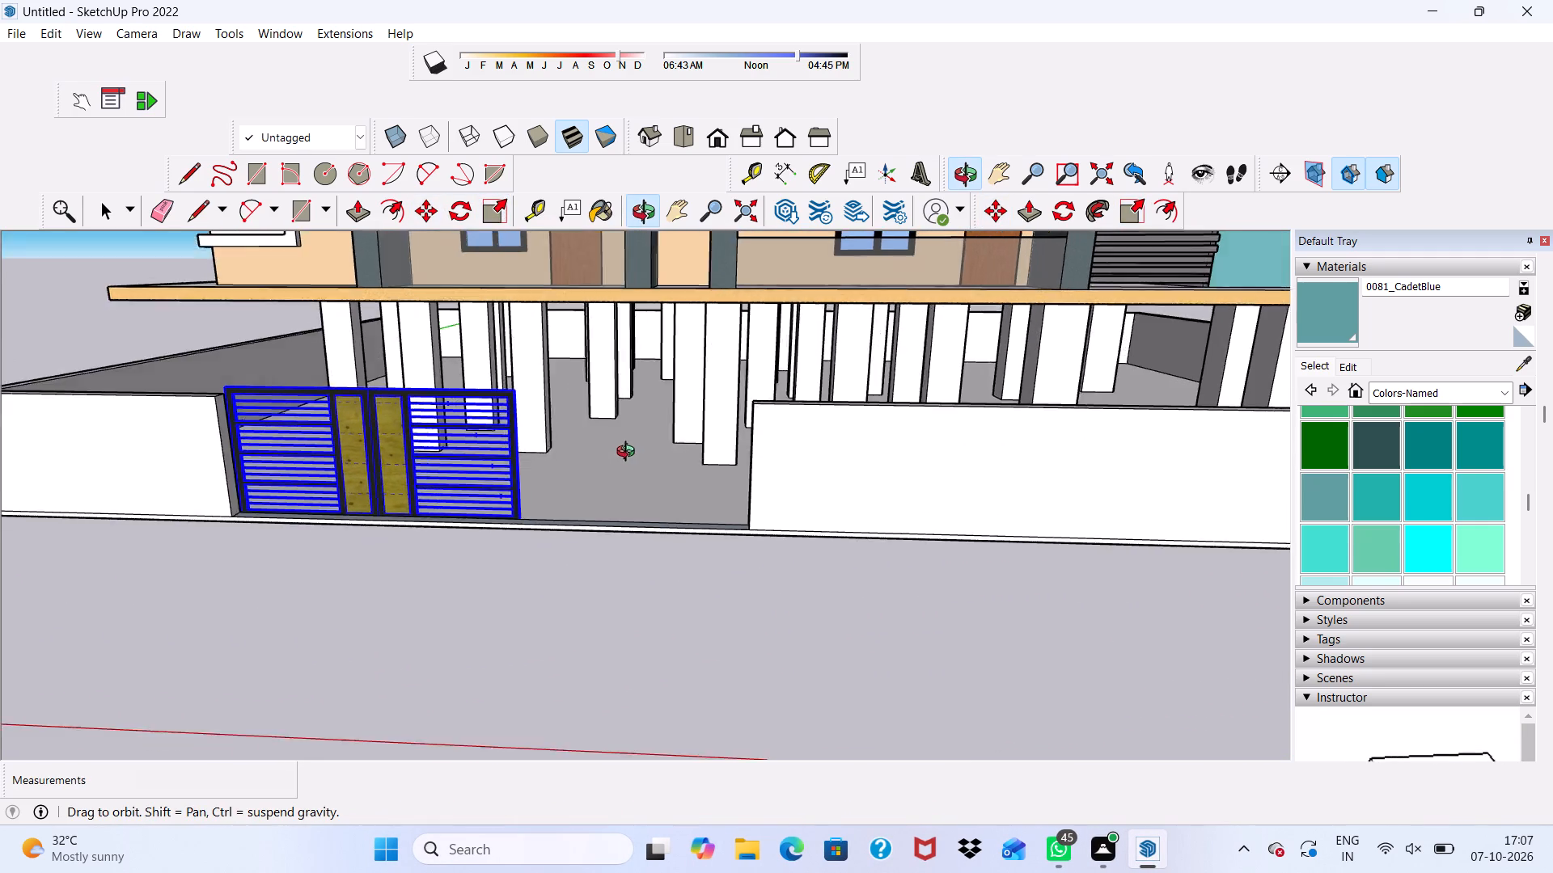
{"action": "middle_click_drag", "start_coordinate": [629, 453], "coordinate": [495, 504]}
{"action": "scroll", "coordinate": [405, 512], "scroll_direction": "up", "scroll_amount": 7}
{"action": "scroll", "coordinate": [301, 507], "scroll_direction": "up", "scroll_amount": 3}
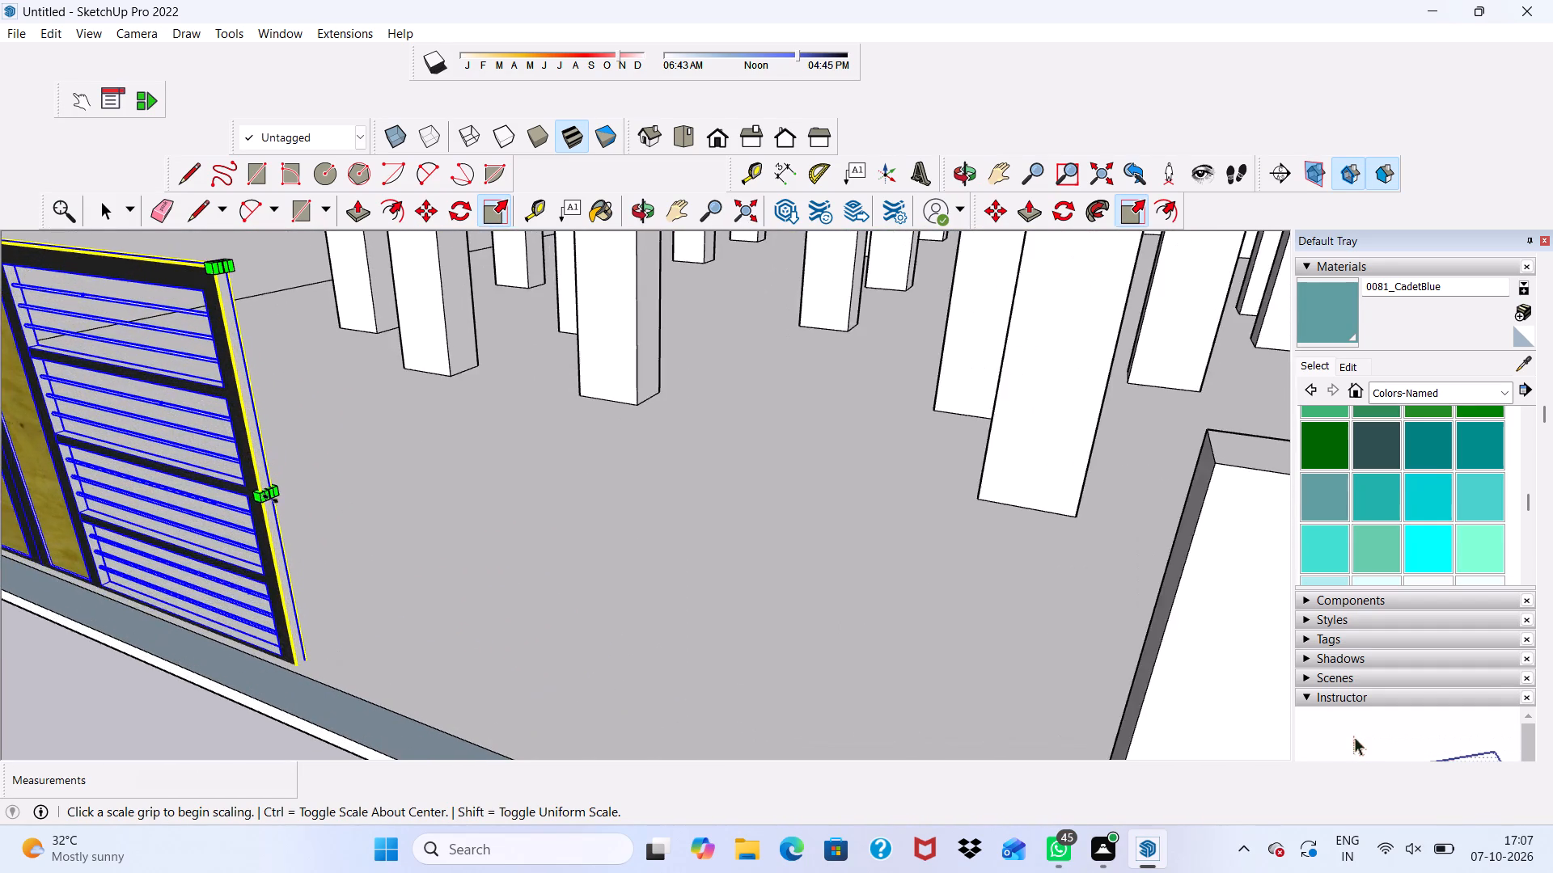
{"action": "scroll", "coordinate": [255, 491], "scroll_direction": "up", "scroll_amount": 3}
{"action": "left_click_drag", "start_coordinate": [273, 496], "coordinate": [499, 559]}
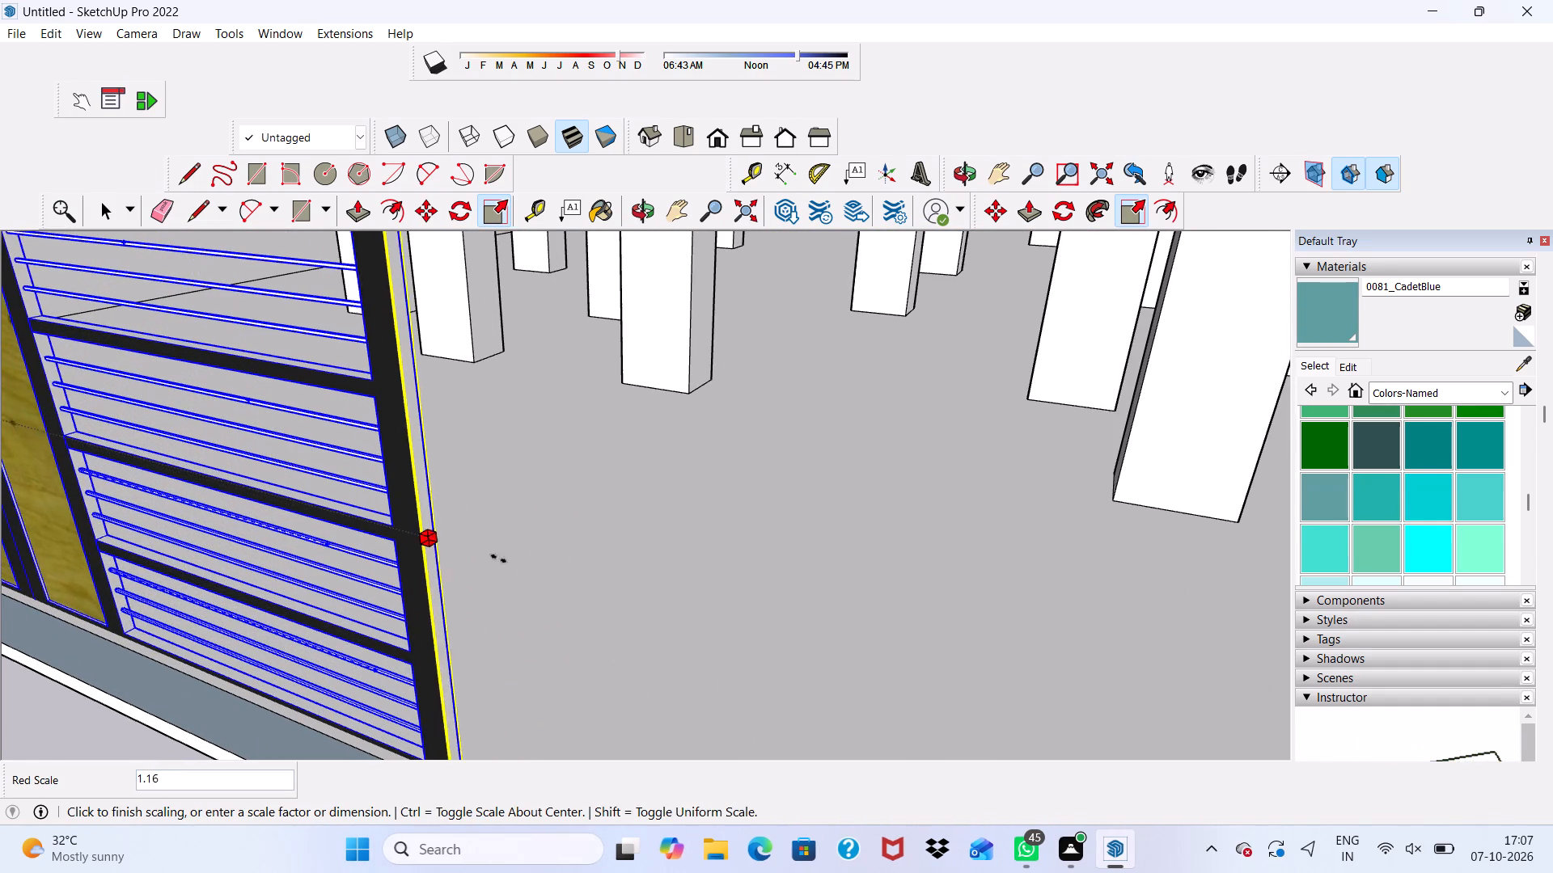
{"action": "left_click_drag", "start_coordinate": [499, 559], "coordinate": [916, 594]}
{"action": "scroll", "coordinate": [713, 505], "scroll_direction": "down", "scroll_amount": 12}
{"action": "middle_click_drag", "start_coordinate": [751, 466], "coordinate": [548, 433]}
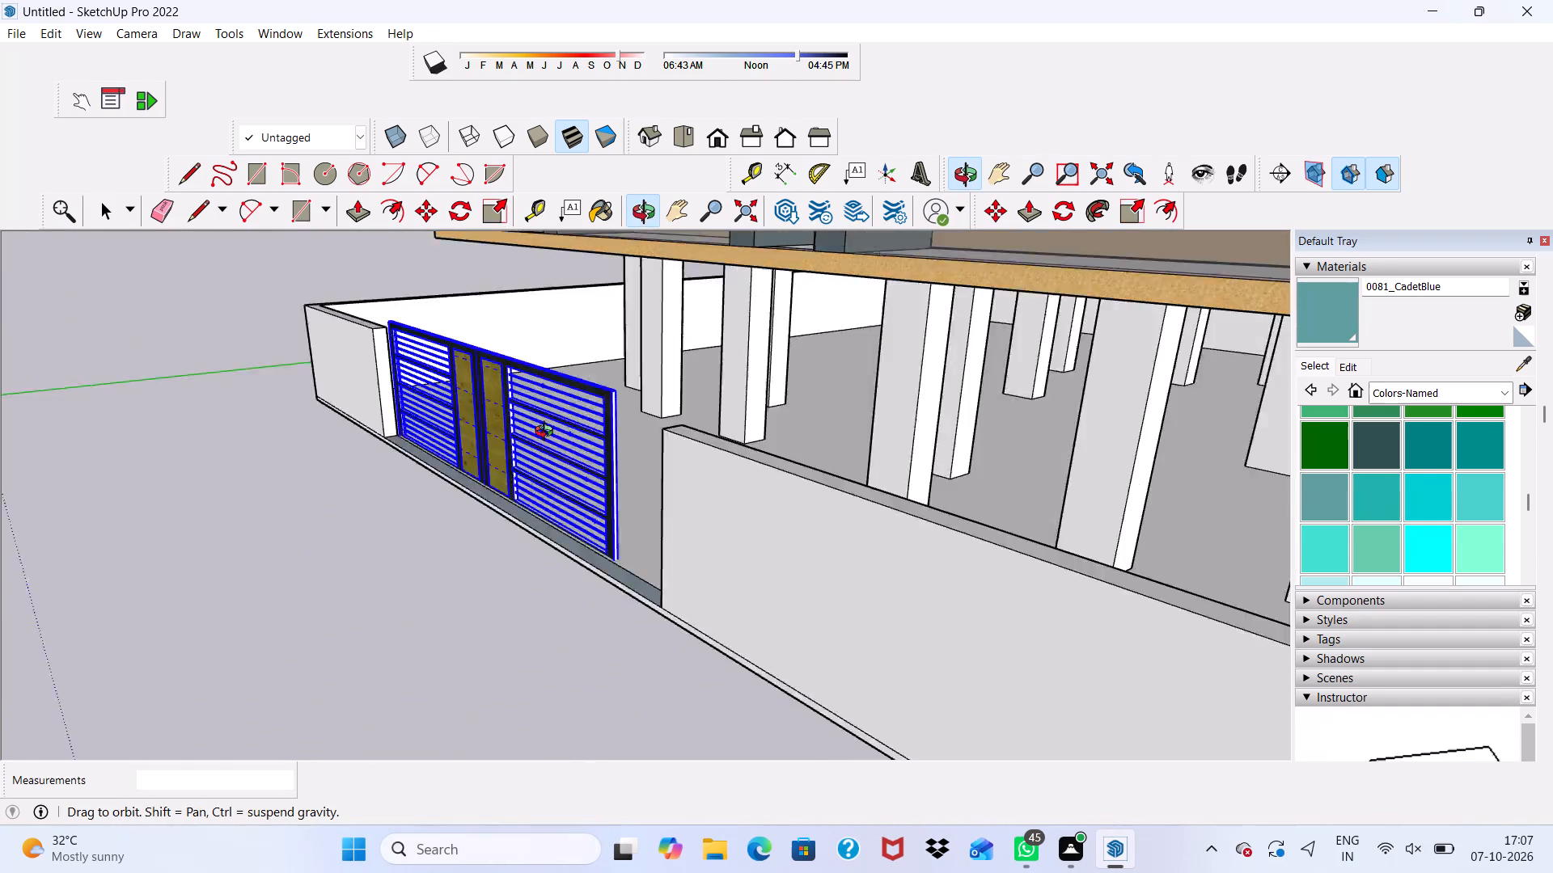
{"action": "middle_click_drag", "start_coordinate": [548, 433], "coordinate": [522, 421]}
{"action": "scroll", "coordinate": [522, 421], "scroll_direction": "down", "scroll_amount": 1}
{"action": "scroll", "coordinate": [510, 487], "scroll_direction": "up", "scroll_amount": 4}
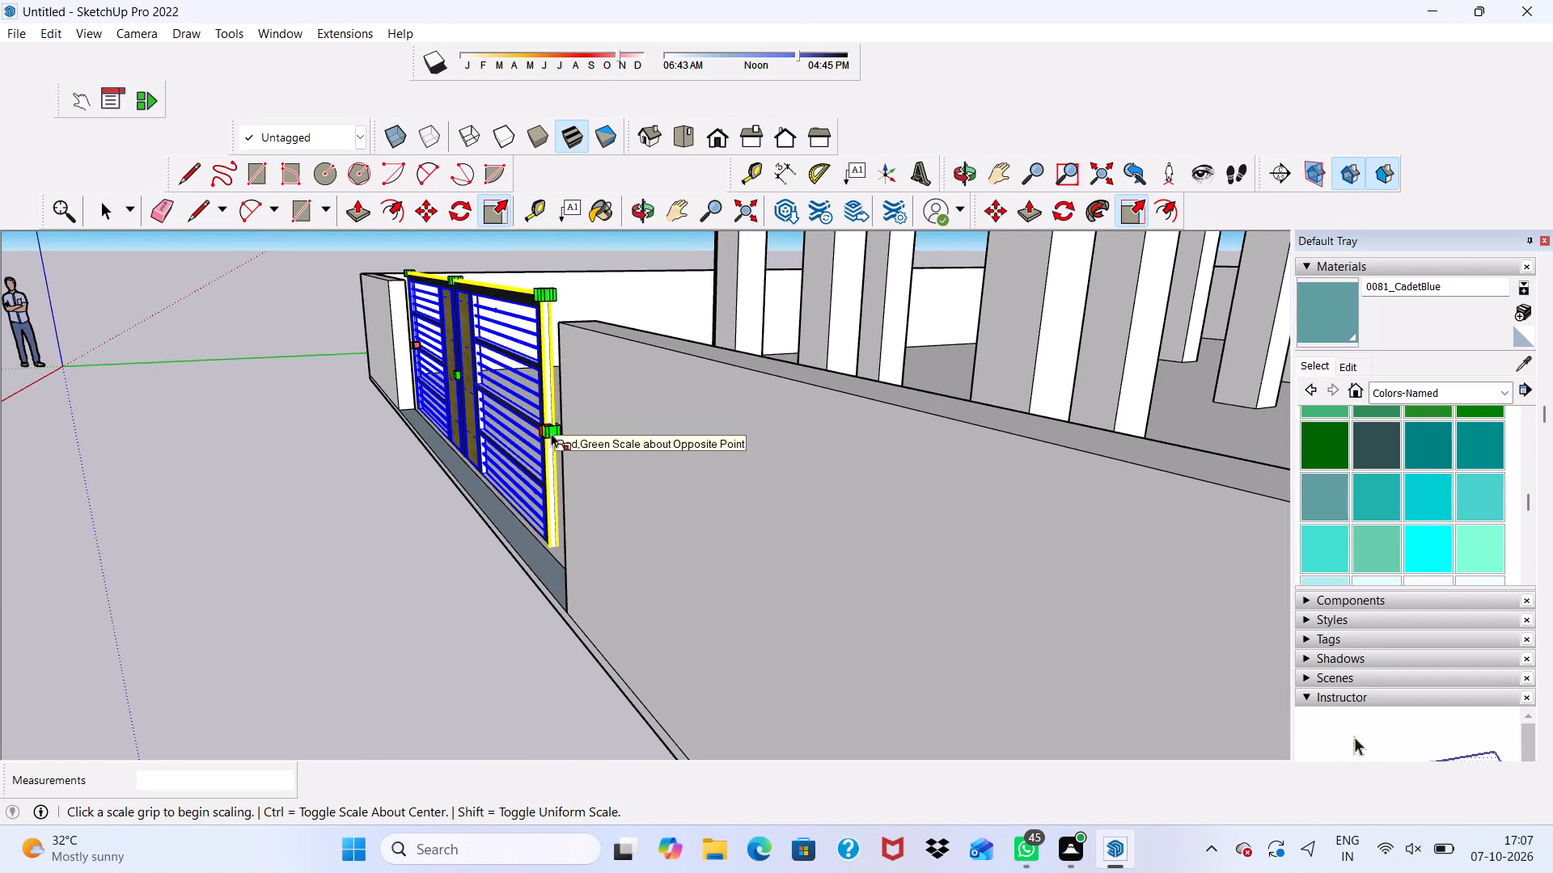
{"action": "left_click_drag", "start_coordinate": [555, 431], "coordinate": [586, 453]}
Scale the gate slightly more along the red axis until its free end meets the longer wall segment.
{"action": "scroll", "coordinate": [526, 434], "scroll_direction": "down", "scroll_amount": 3}
{"action": "middle_click_drag", "start_coordinate": [633, 407], "coordinate": [928, 408]}
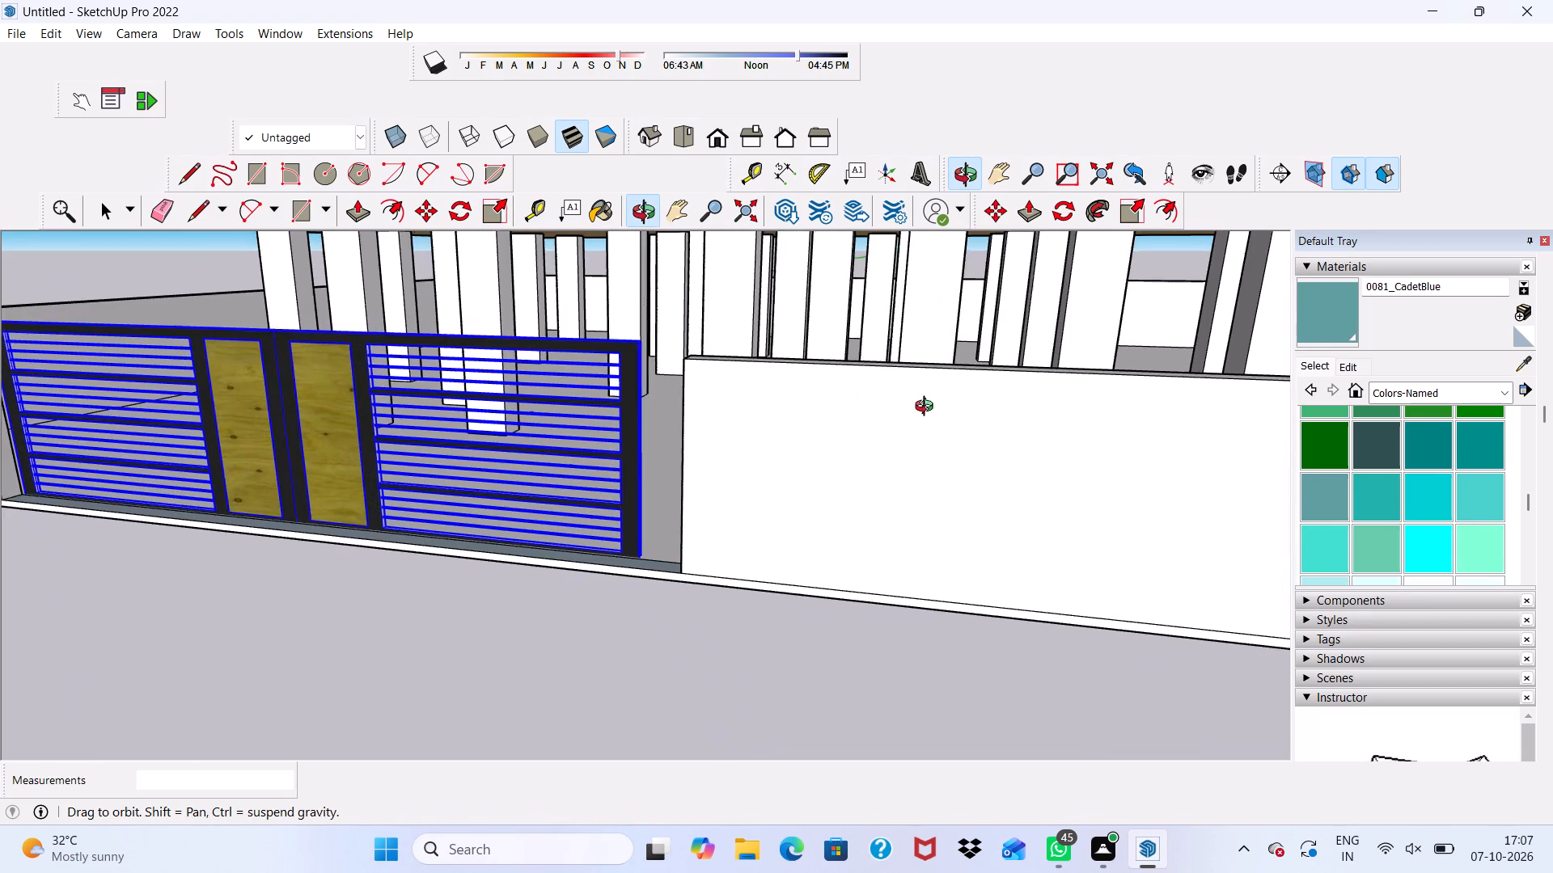
{"action": "middle_click_drag", "start_coordinate": [928, 408], "coordinate": [929, 408]}
{"action": "scroll", "coordinate": [645, 456], "scroll_direction": "up", "scroll_amount": 4}
{"action": "middle_click_drag", "start_coordinate": [659, 485], "coordinate": [596, 486]}
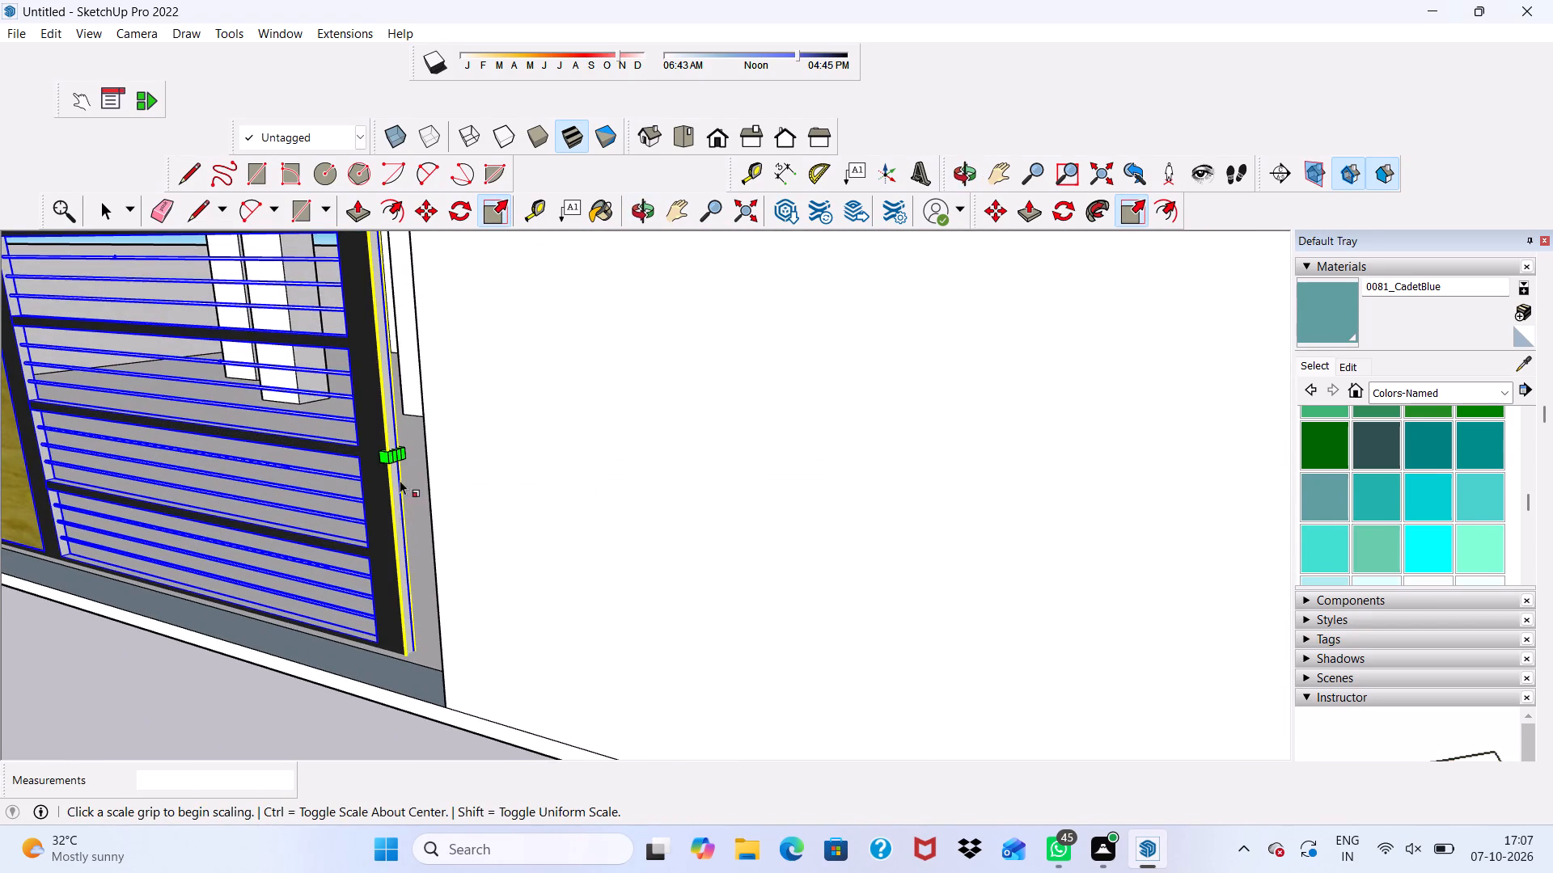
{"action": "scroll", "coordinate": [403, 460], "scroll_direction": "up", "scroll_amount": 7}
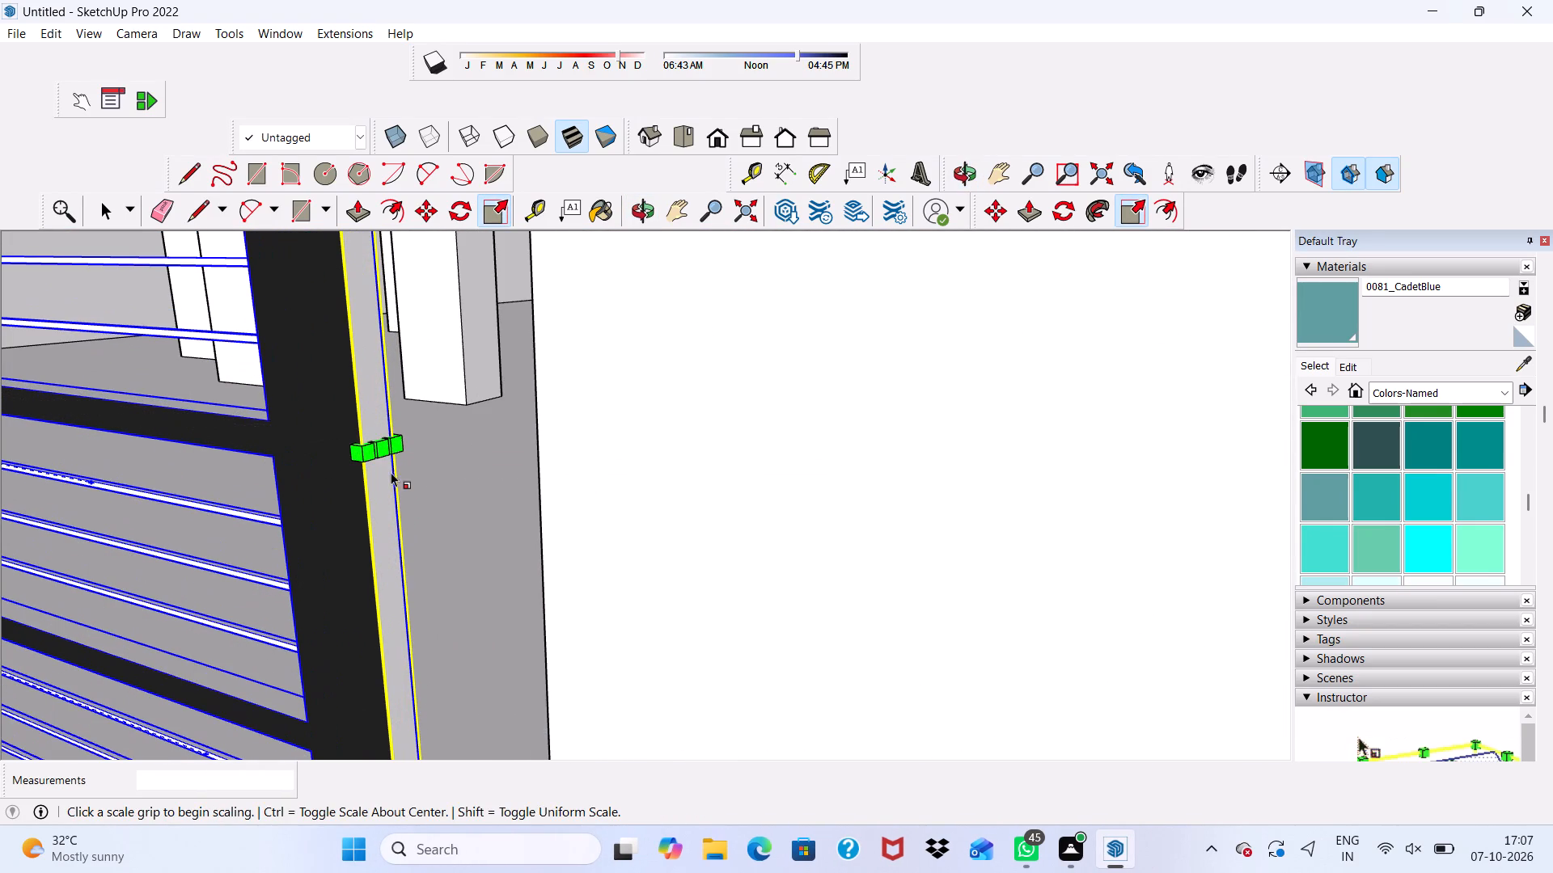
{"action": "left_click_drag", "start_coordinate": [380, 453], "coordinate": [468, 489]}
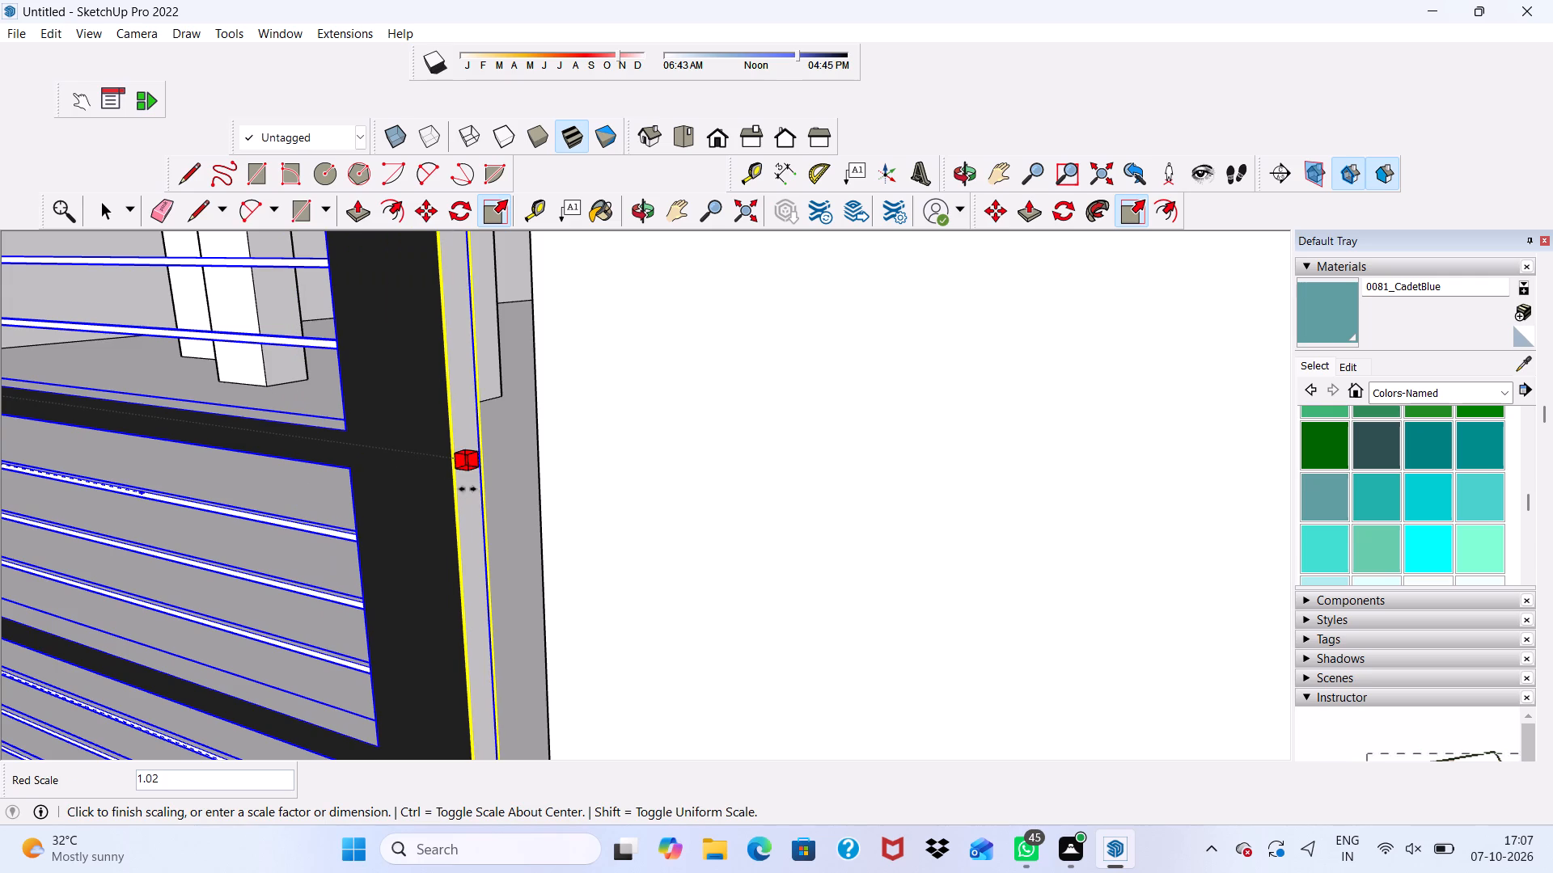
{"action": "left_click_drag", "start_coordinate": [468, 489], "coordinate": [563, 521]}
{"action": "scroll", "coordinate": [563, 521], "scroll_direction": "down", "scroll_amount": 8}
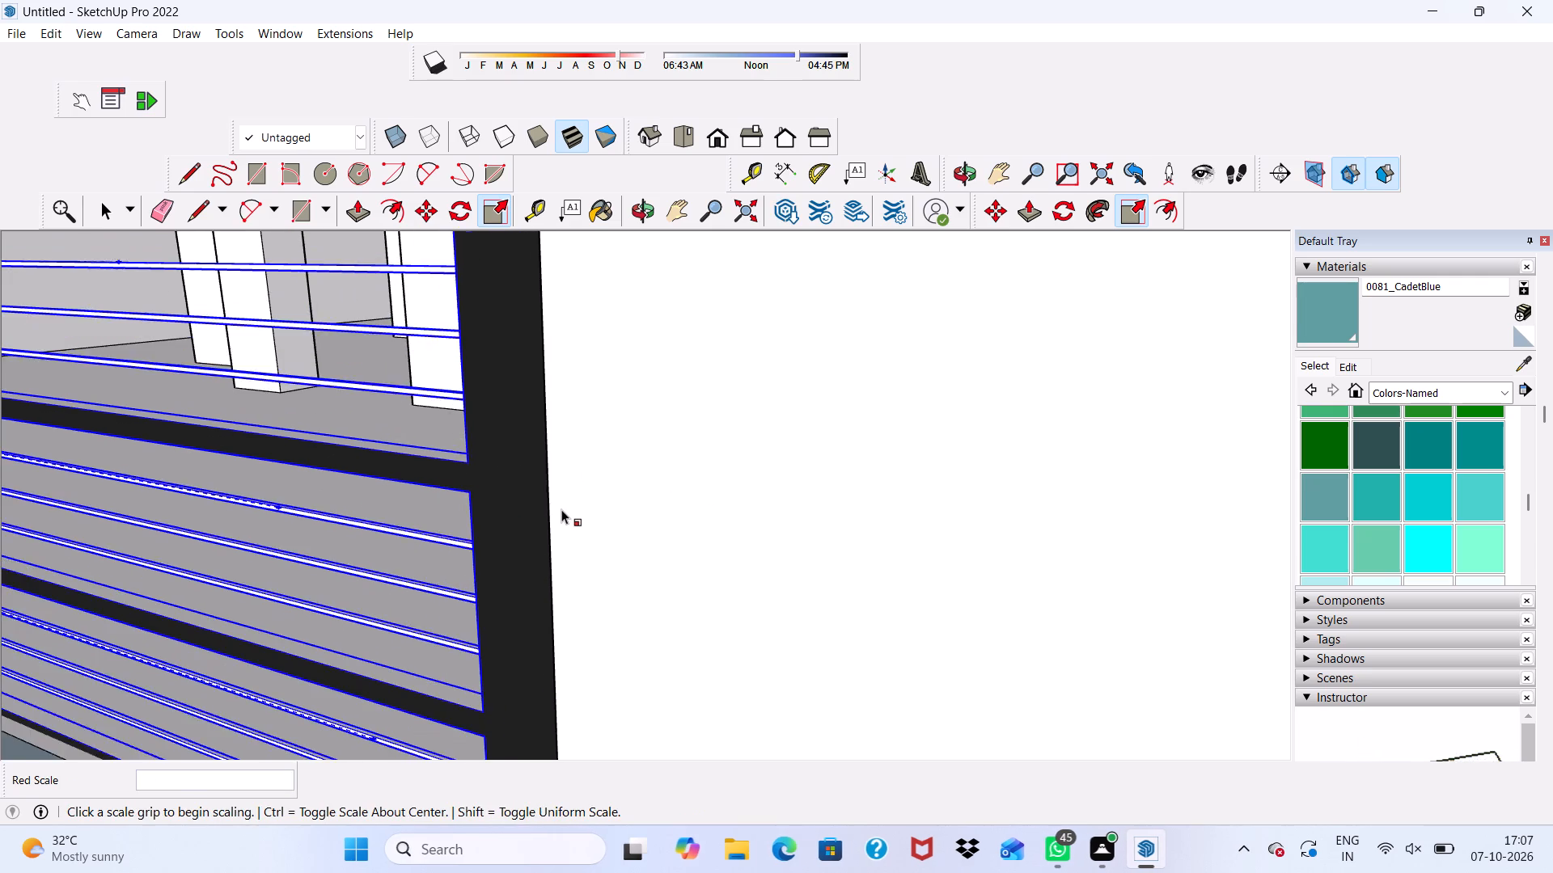
{"action": "scroll", "coordinate": [561, 509], "scroll_direction": "down", "scroll_amount": 2}
{"action": "left_click", "coordinate": [561, 509]}
{"action": "key", "text": "space"}
{"action": "scroll", "coordinate": [561, 509], "scroll_direction": "down", "scroll_amount": 15}
{"action": "left_click", "coordinate": [17, 517]}
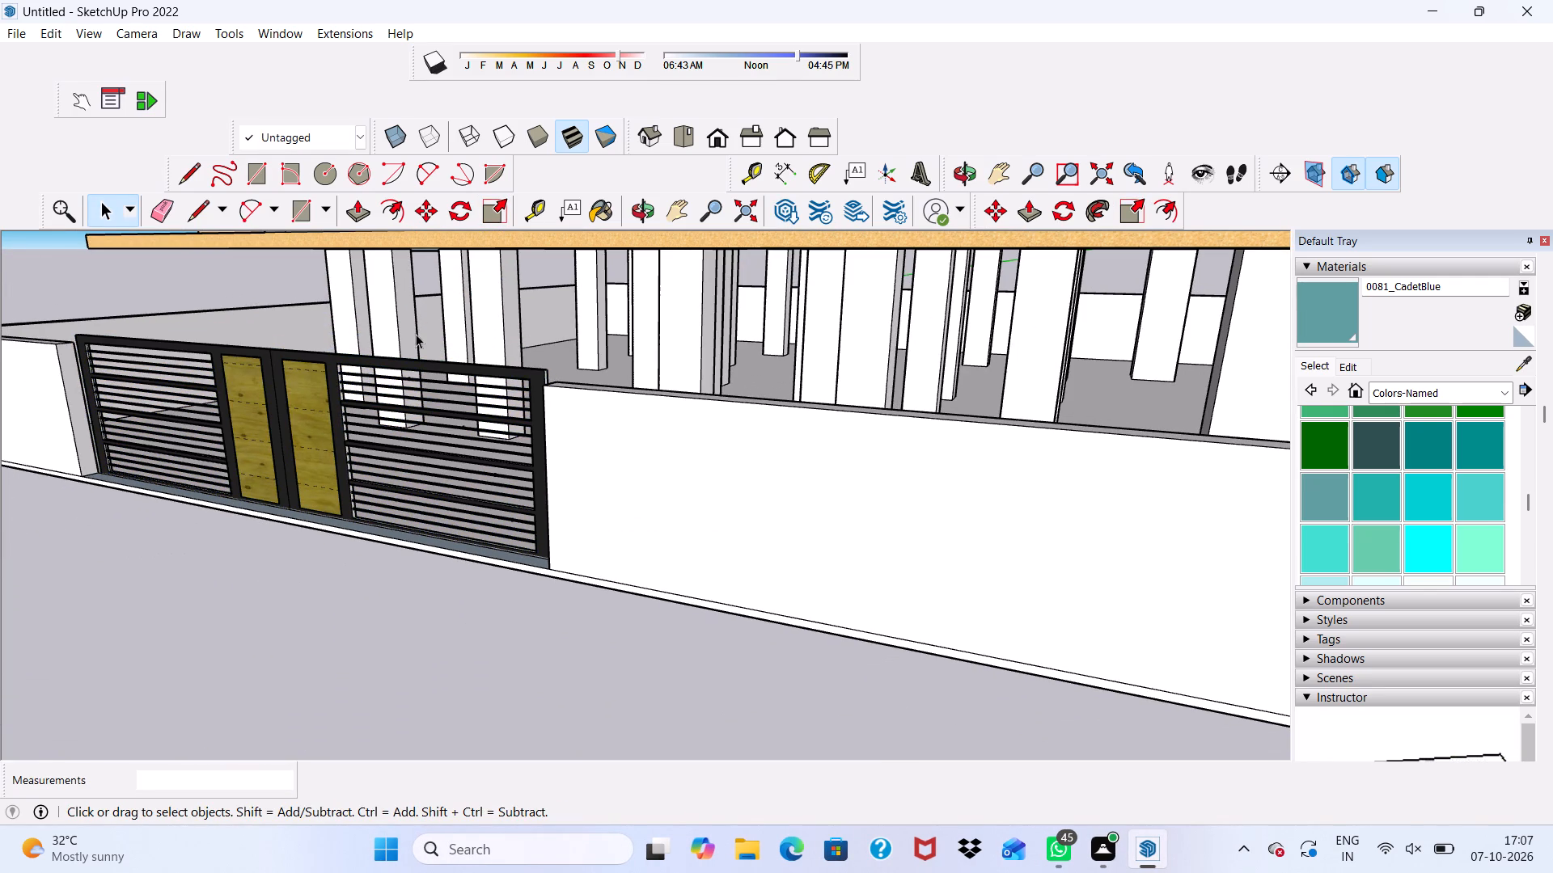
Move the gate about 9" outward, aligning its bottom corner with the outer corner of the opening beside the shorter wall segment.
{"action": "left_click", "coordinate": [413, 357]}
{"action": "double_click", "coordinate": [424, 210]}
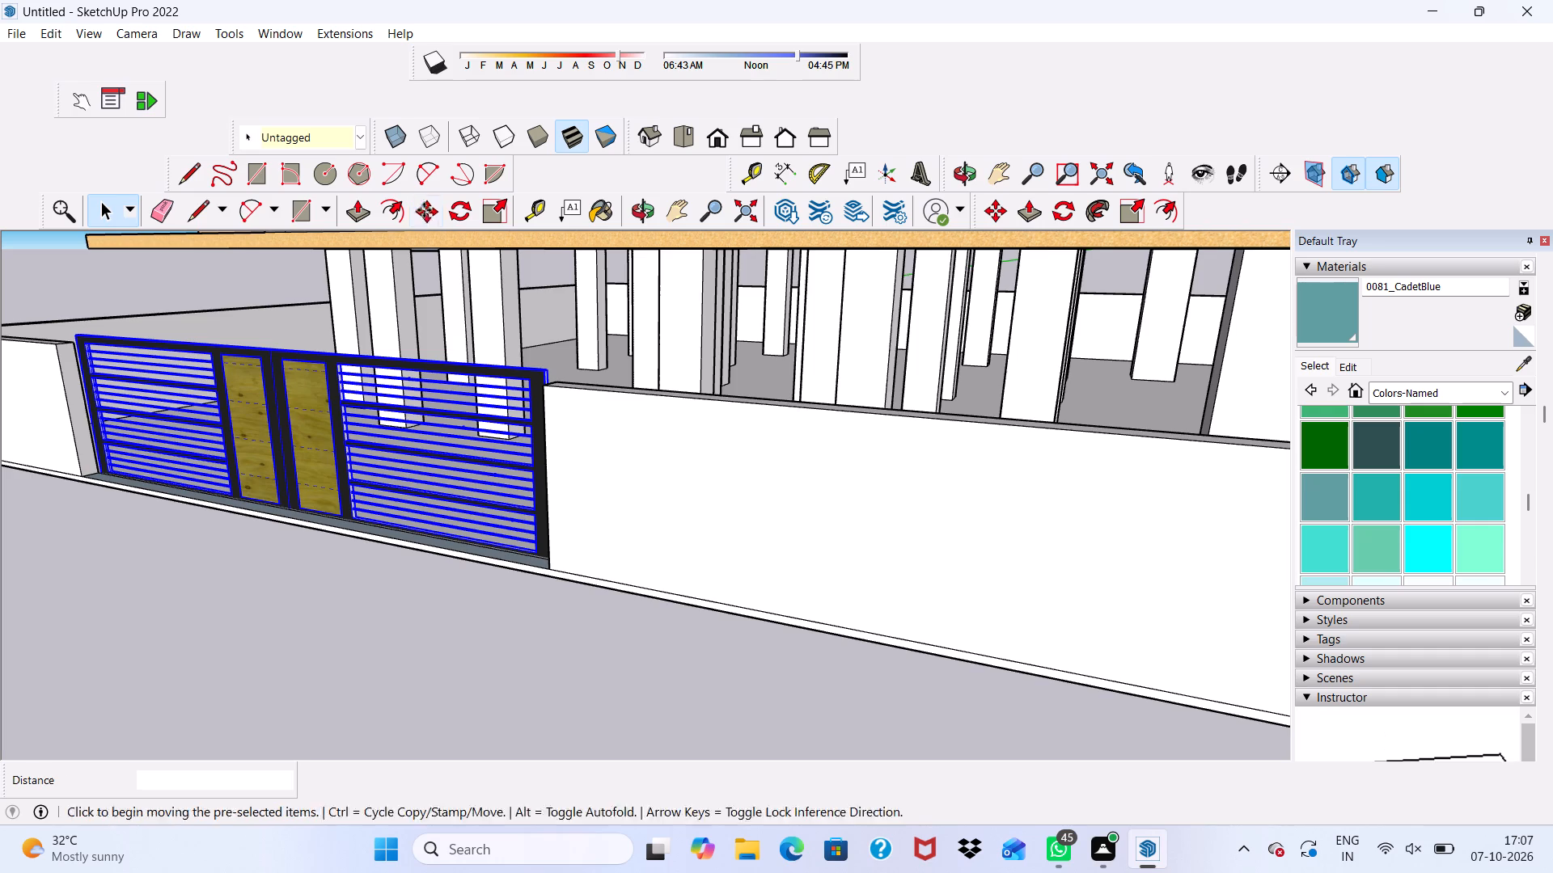
{"action": "scroll", "coordinate": [172, 471], "scroll_direction": "up", "scroll_amount": 8}
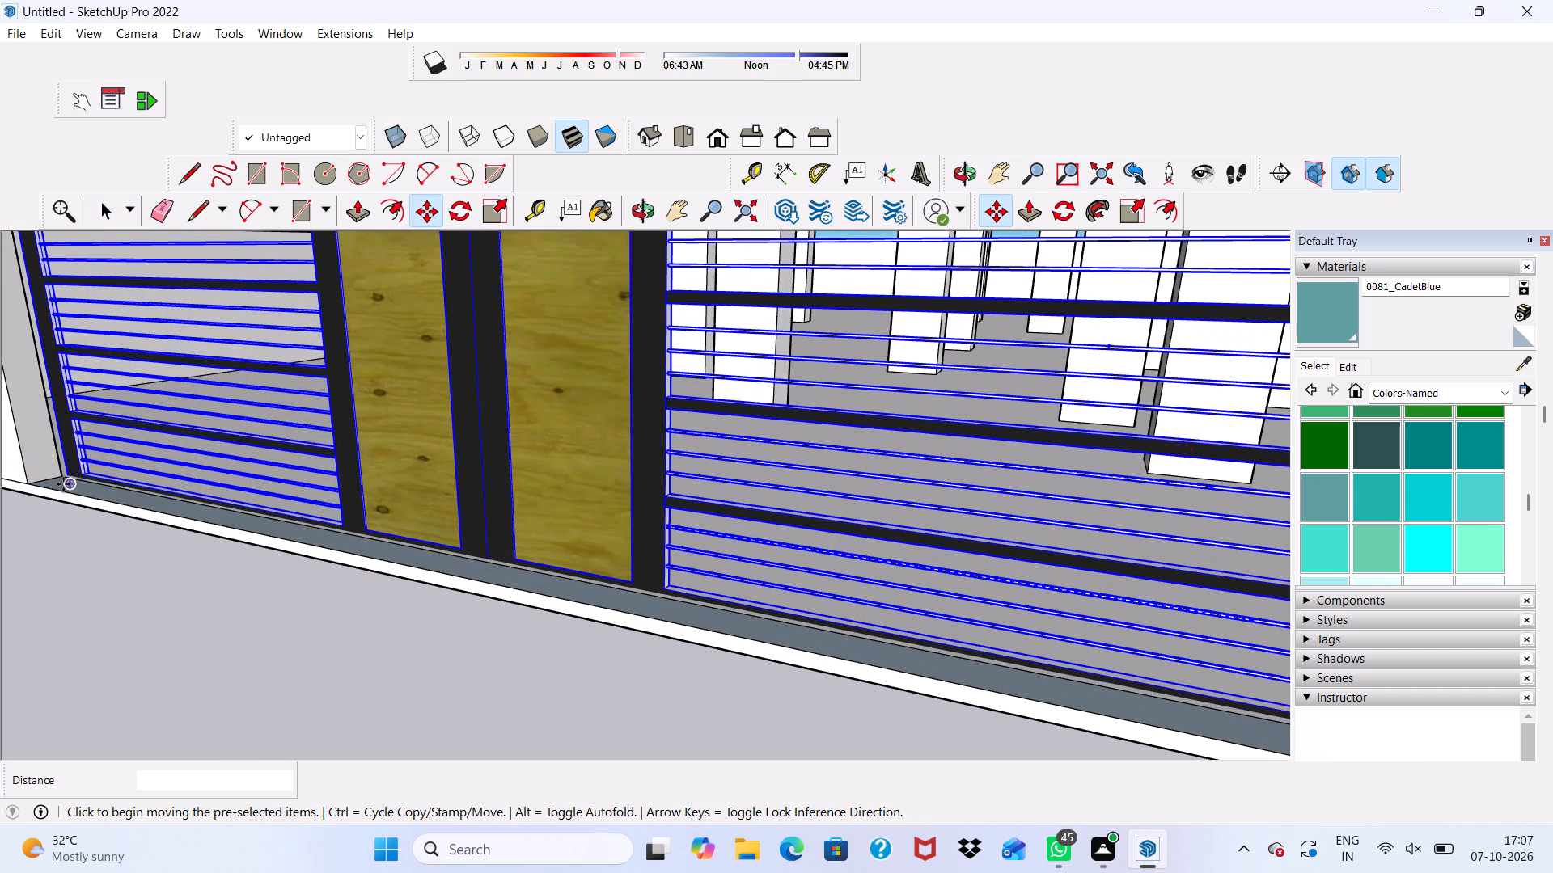
{"action": "left_click_drag", "start_coordinate": [62, 478], "coordinate": [38, 479]}
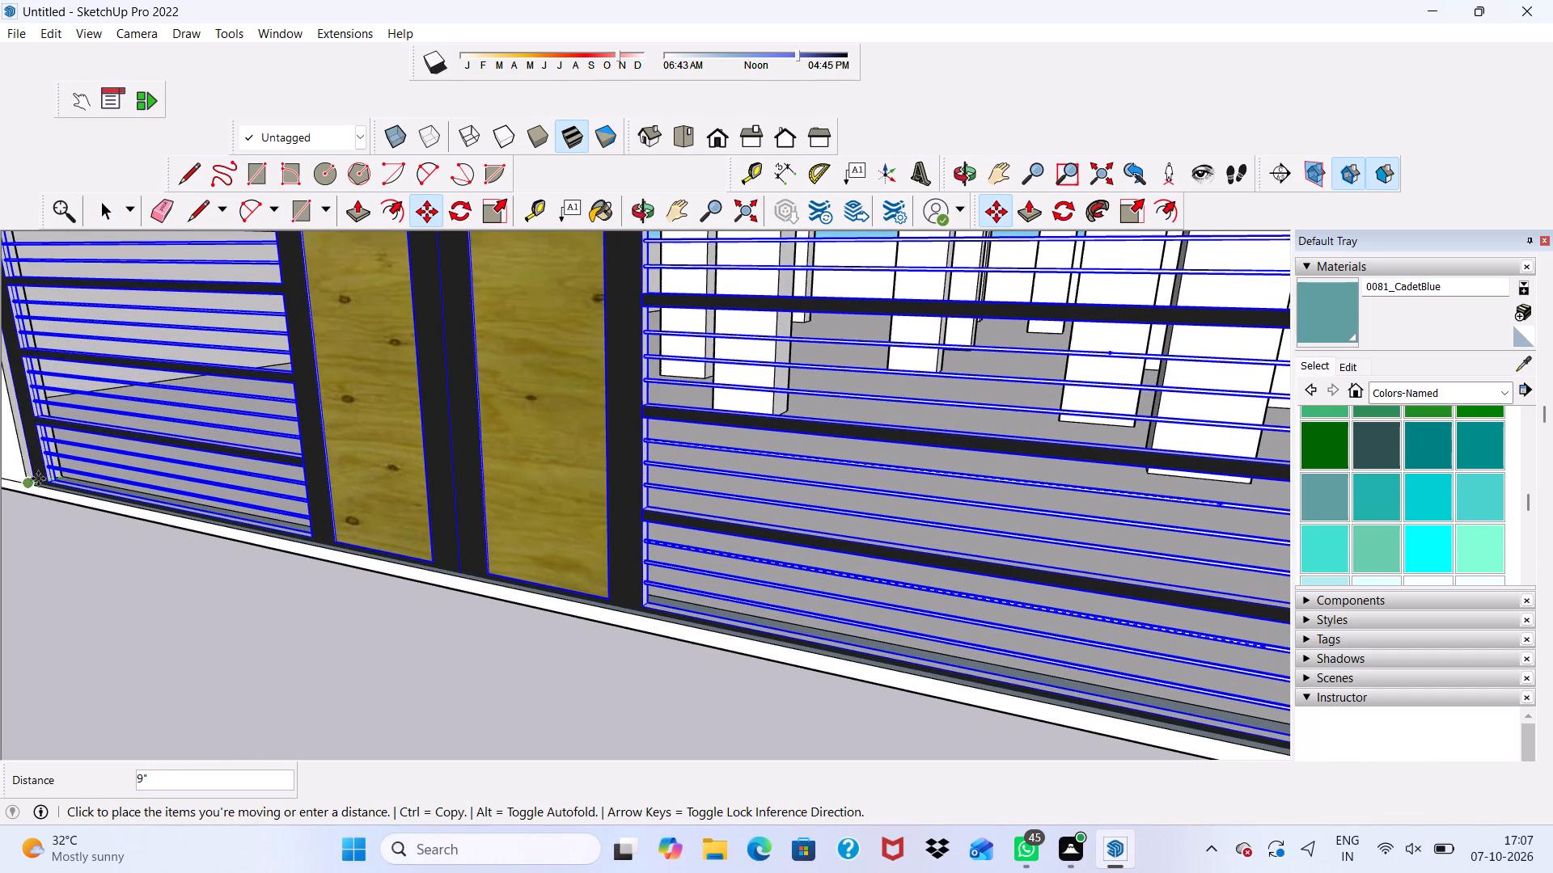
{"action": "left_click_drag", "start_coordinate": [38, 479], "coordinate": [34, 477]}
{"action": "left_click", "coordinate": [34, 477]}
{"action": "scroll", "coordinate": [34, 477], "scroll_direction": "down", "scroll_amount": 4}
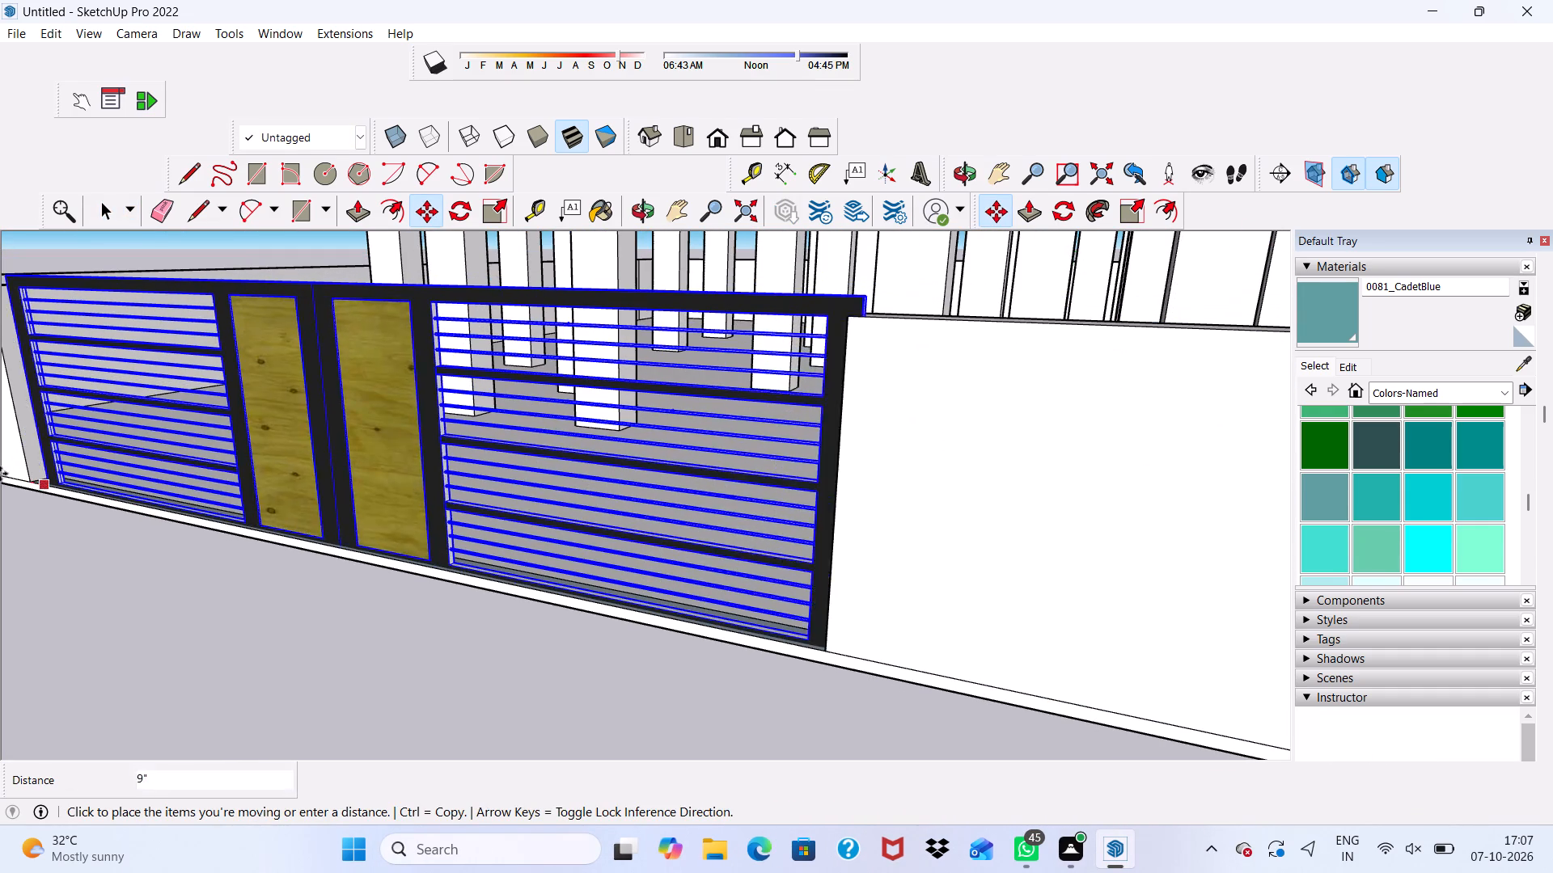
{"action": "scroll", "coordinate": [35, 479], "scroll_direction": "up", "scroll_amount": 2}
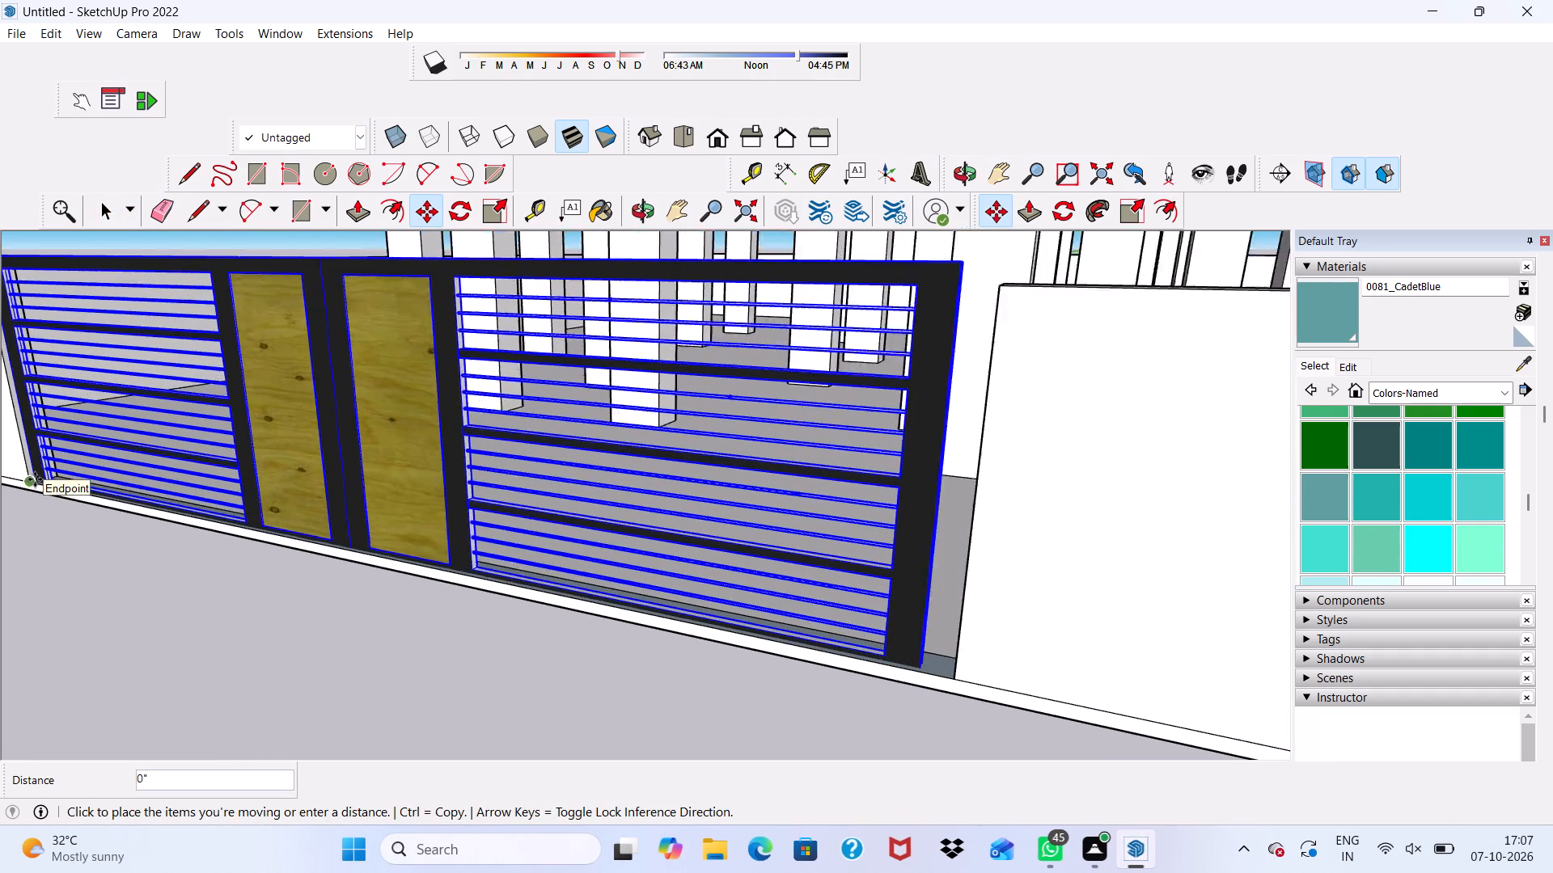
{"action": "scroll", "coordinate": [35, 479], "scroll_direction": "up", "scroll_amount": 2}
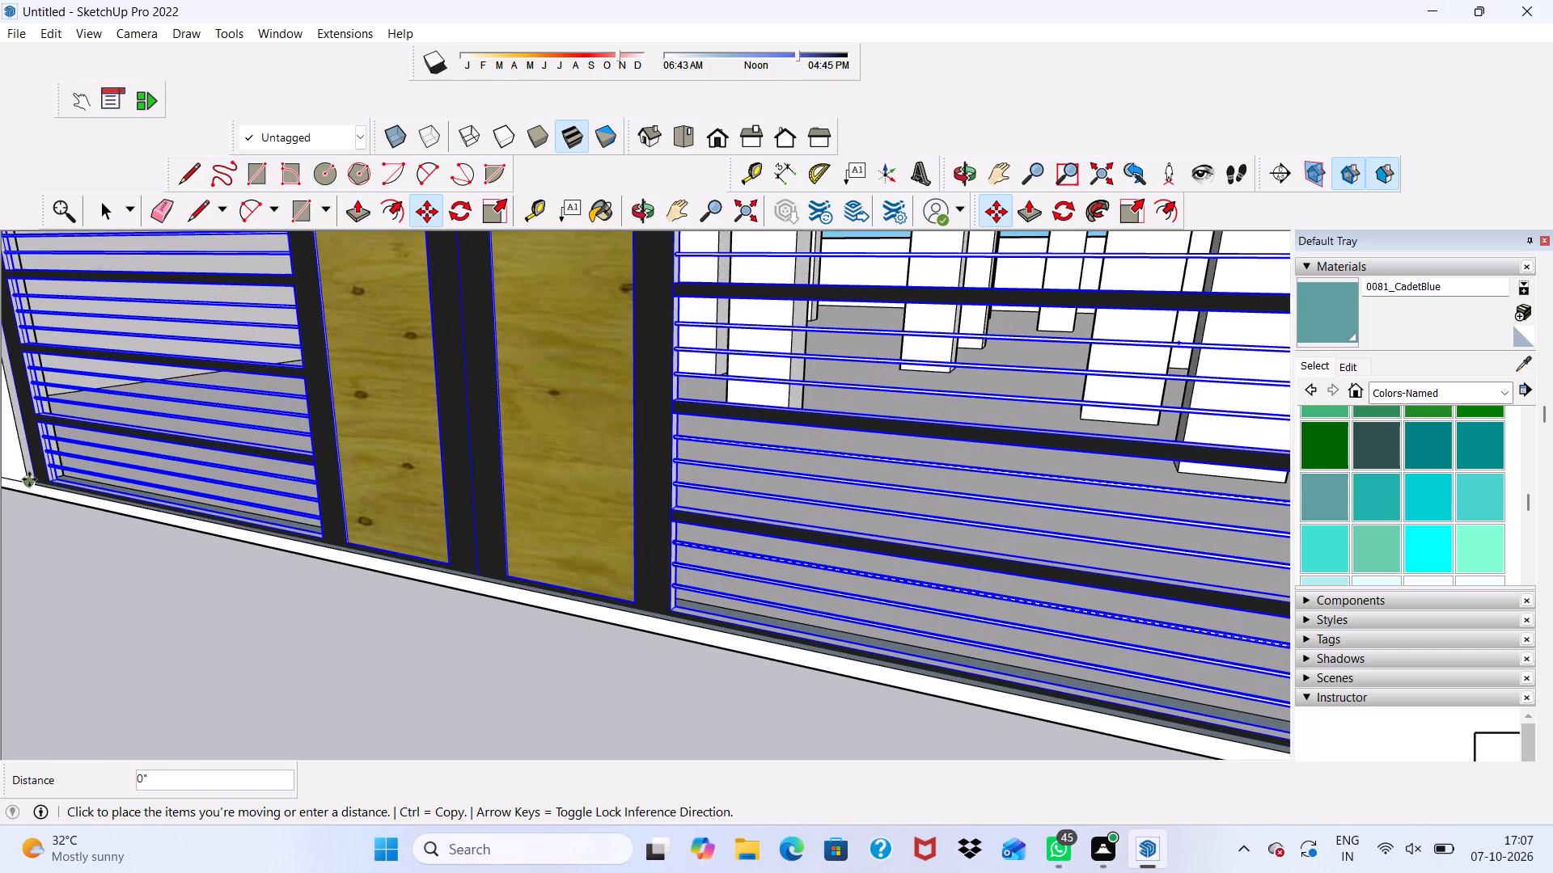
{"action": "left_click", "coordinate": [29, 479]}
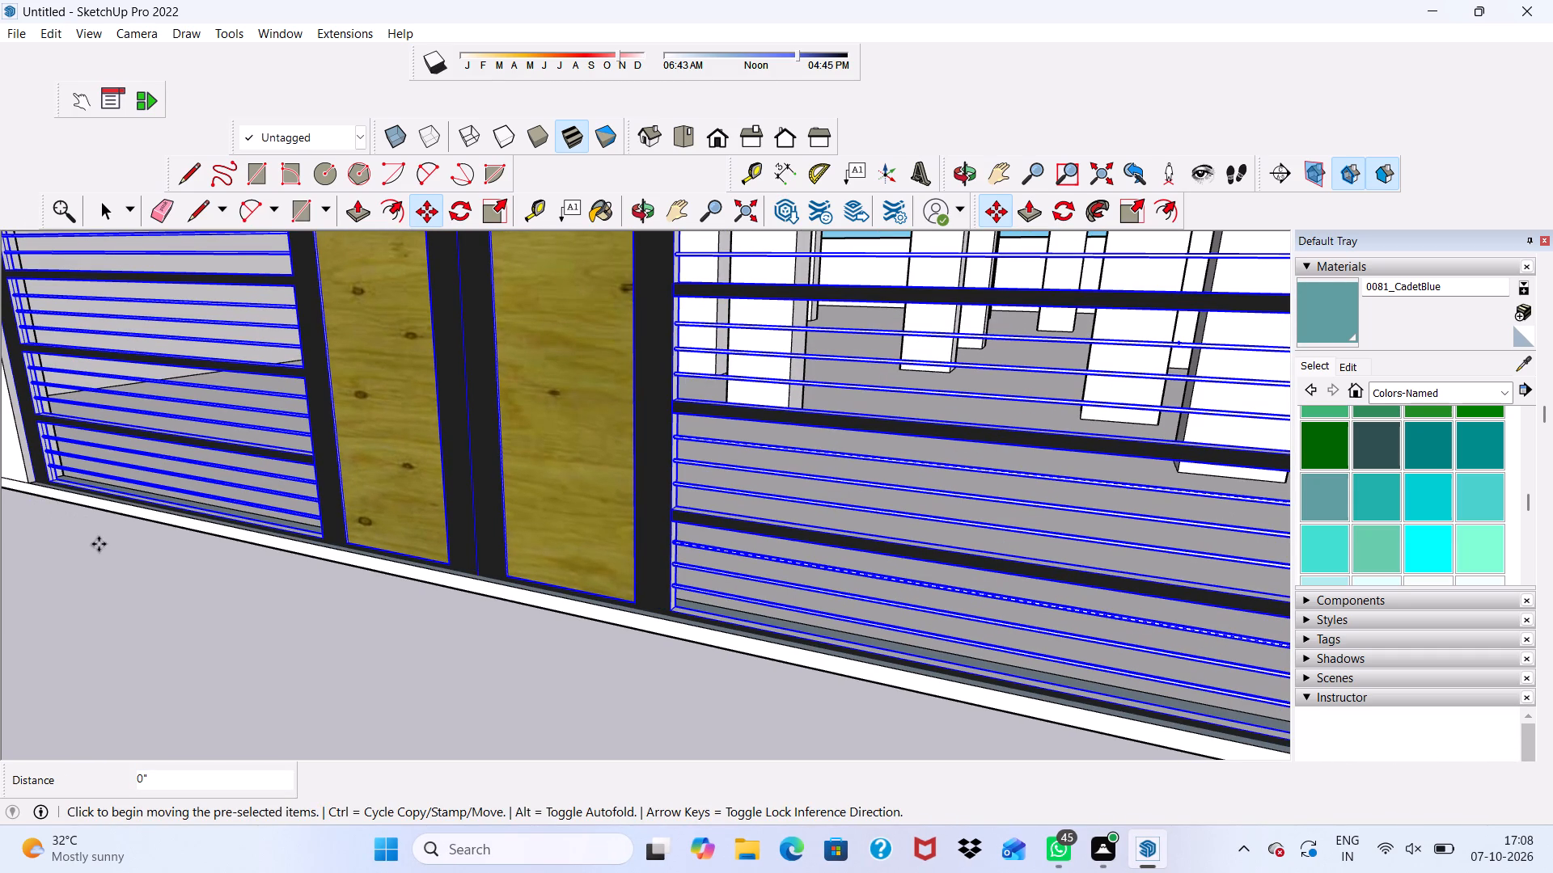
{"action": "key", "text": "space"}
{"action": "left_click", "coordinate": [127, 586]}
{"action": "scroll", "coordinate": [127, 587], "scroll_direction": "down", "scroll_amount": 6}
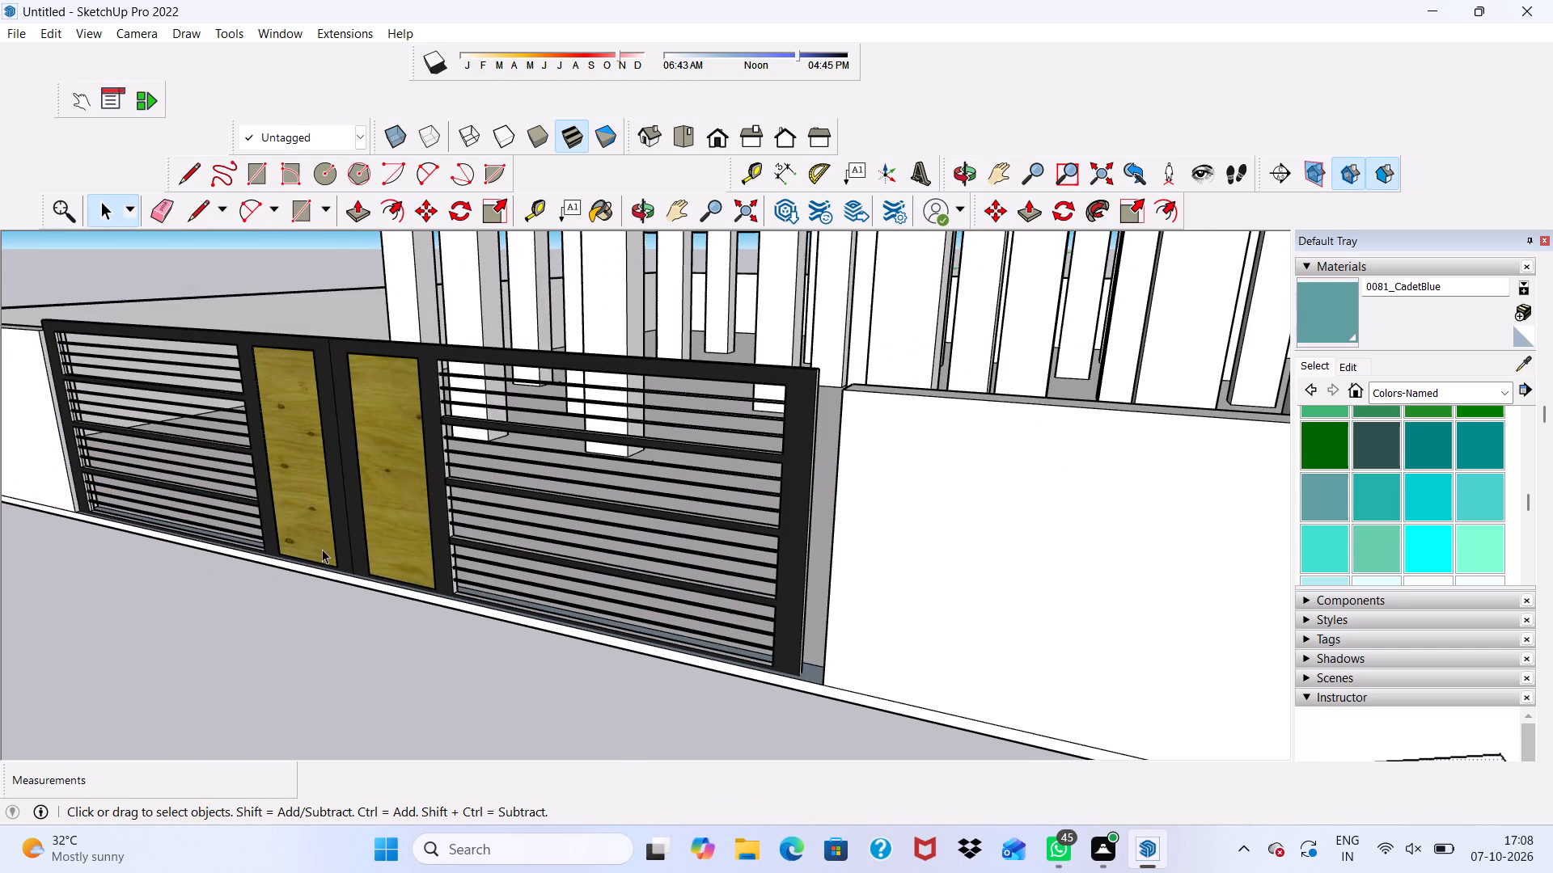
Scale the gate along the red axis to close the remaining gap at the longer wall segment.
{"action": "scroll", "coordinate": [323, 548], "scroll_direction": "down", "scroll_amount": 11}
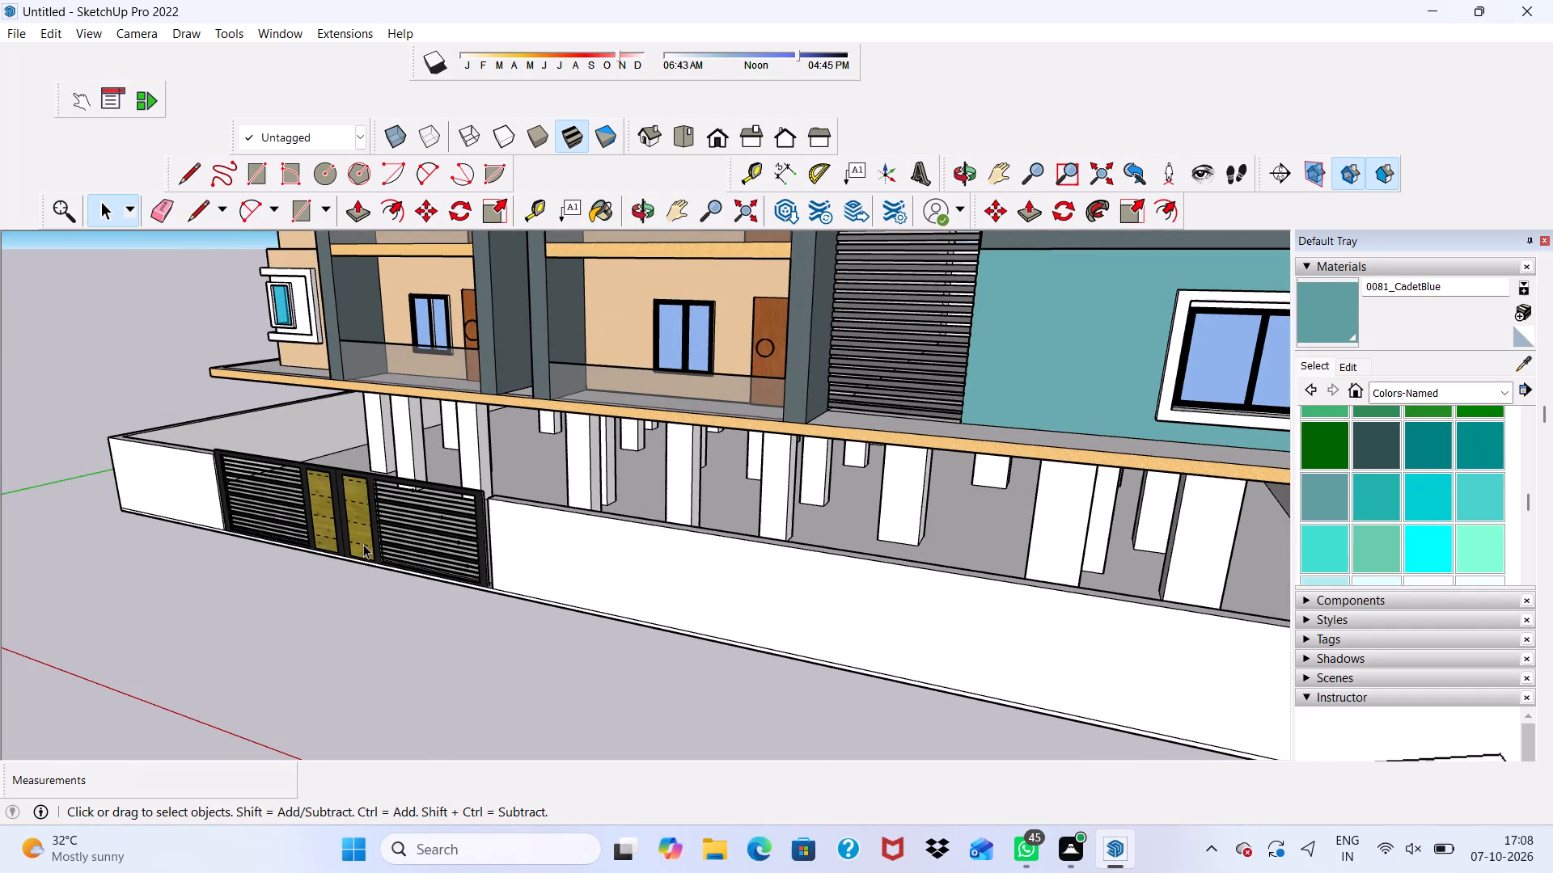
{"action": "scroll", "coordinate": [336, 576], "scroll_direction": "down", "scroll_amount": 4}
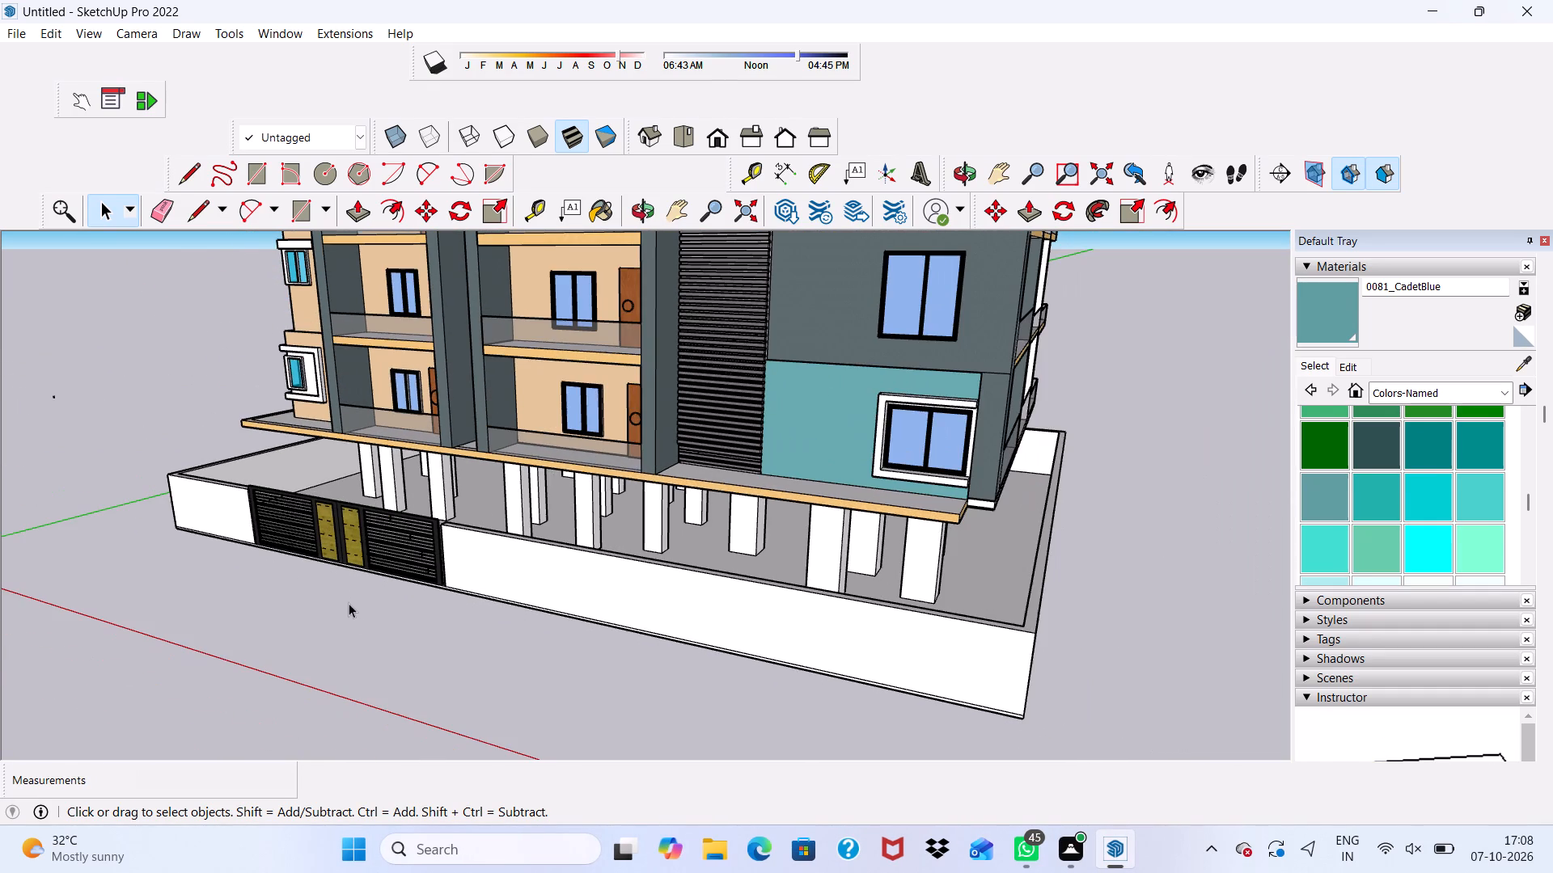
{"action": "middle_click_drag", "start_coordinate": [336, 586], "coordinate": [526, 516]}
{"action": "scroll", "coordinate": [553, 533], "scroll_direction": "up", "scroll_amount": 5}
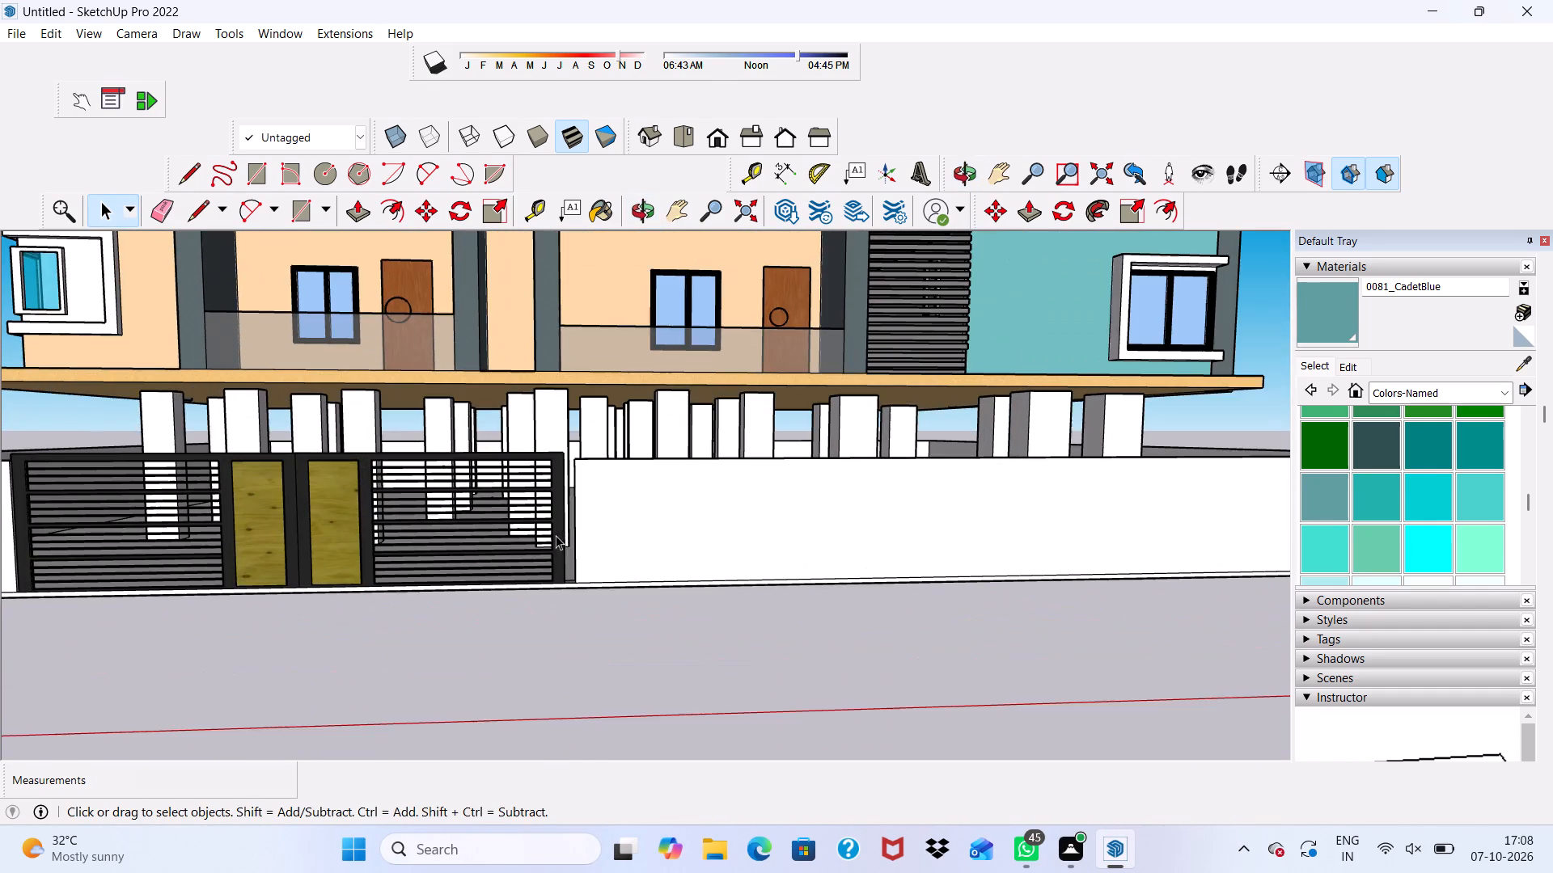
{"action": "scroll", "coordinate": [561, 535], "scroll_direction": "up", "scroll_amount": 3}
{"action": "left_click", "coordinate": [535, 429]}
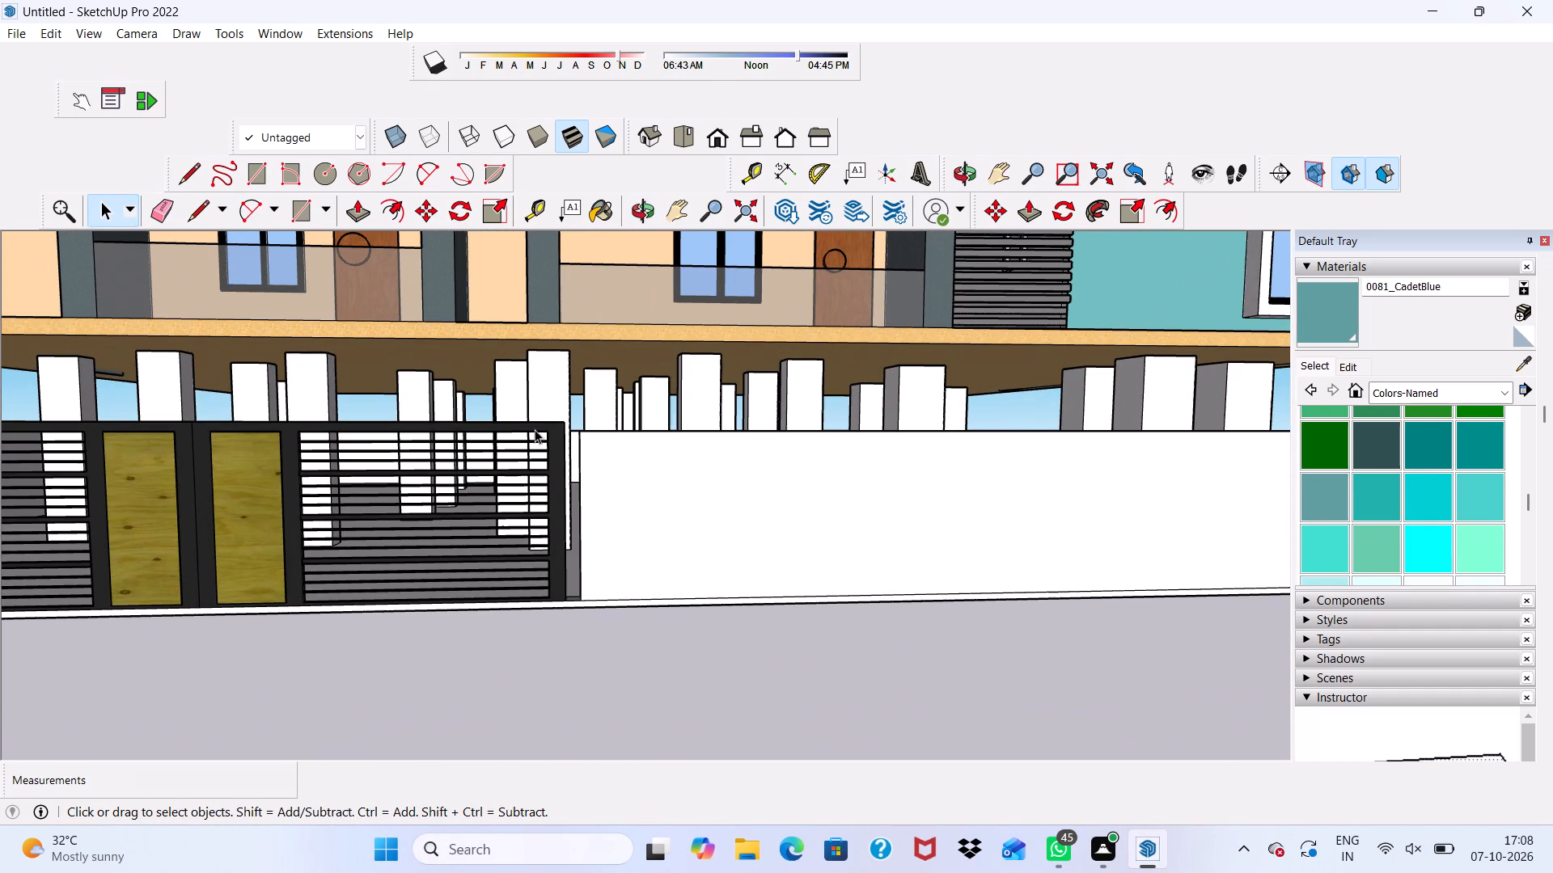
{"action": "left_click", "coordinate": [488, 217]}
{"action": "middle_click_drag", "start_coordinate": [555, 456], "coordinate": [455, 500]}
{"action": "scroll", "coordinate": [489, 571], "scroll_direction": "up", "scroll_amount": 12}
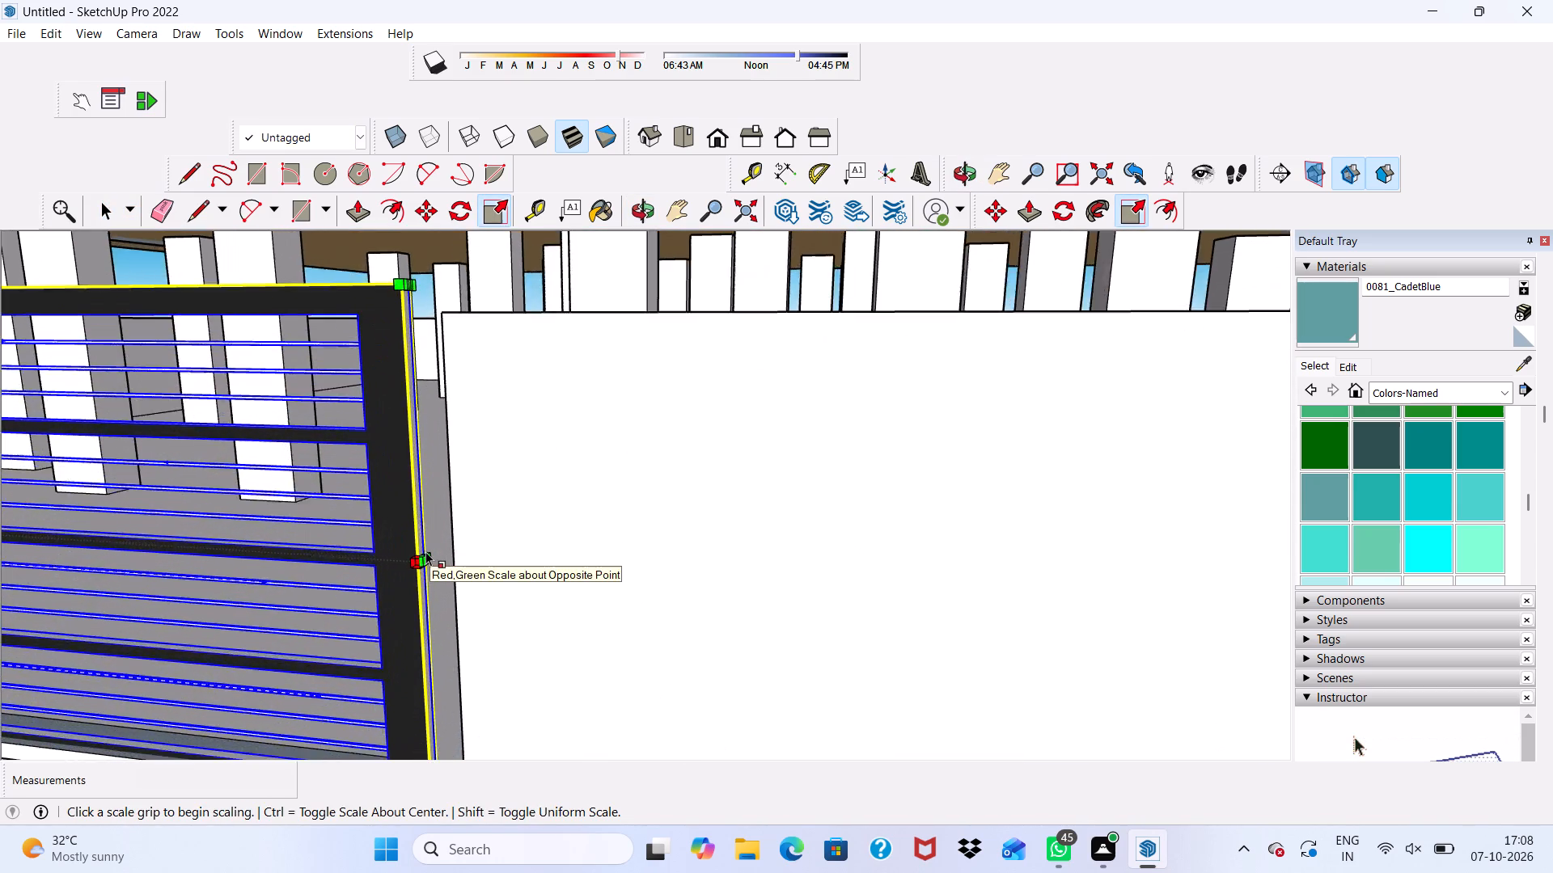
{"action": "scroll", "coordinate": [425, 551], "scroll_direction": "up", "scroll_amount": 6}
{"action": "left_click_drag", "start_coordinate": [398, 564], "coordinate": [569, 587]}
{"action": "scroll", "coordinate": [553, 567], "scroll_direction": "down", "scroll_amount": 3}
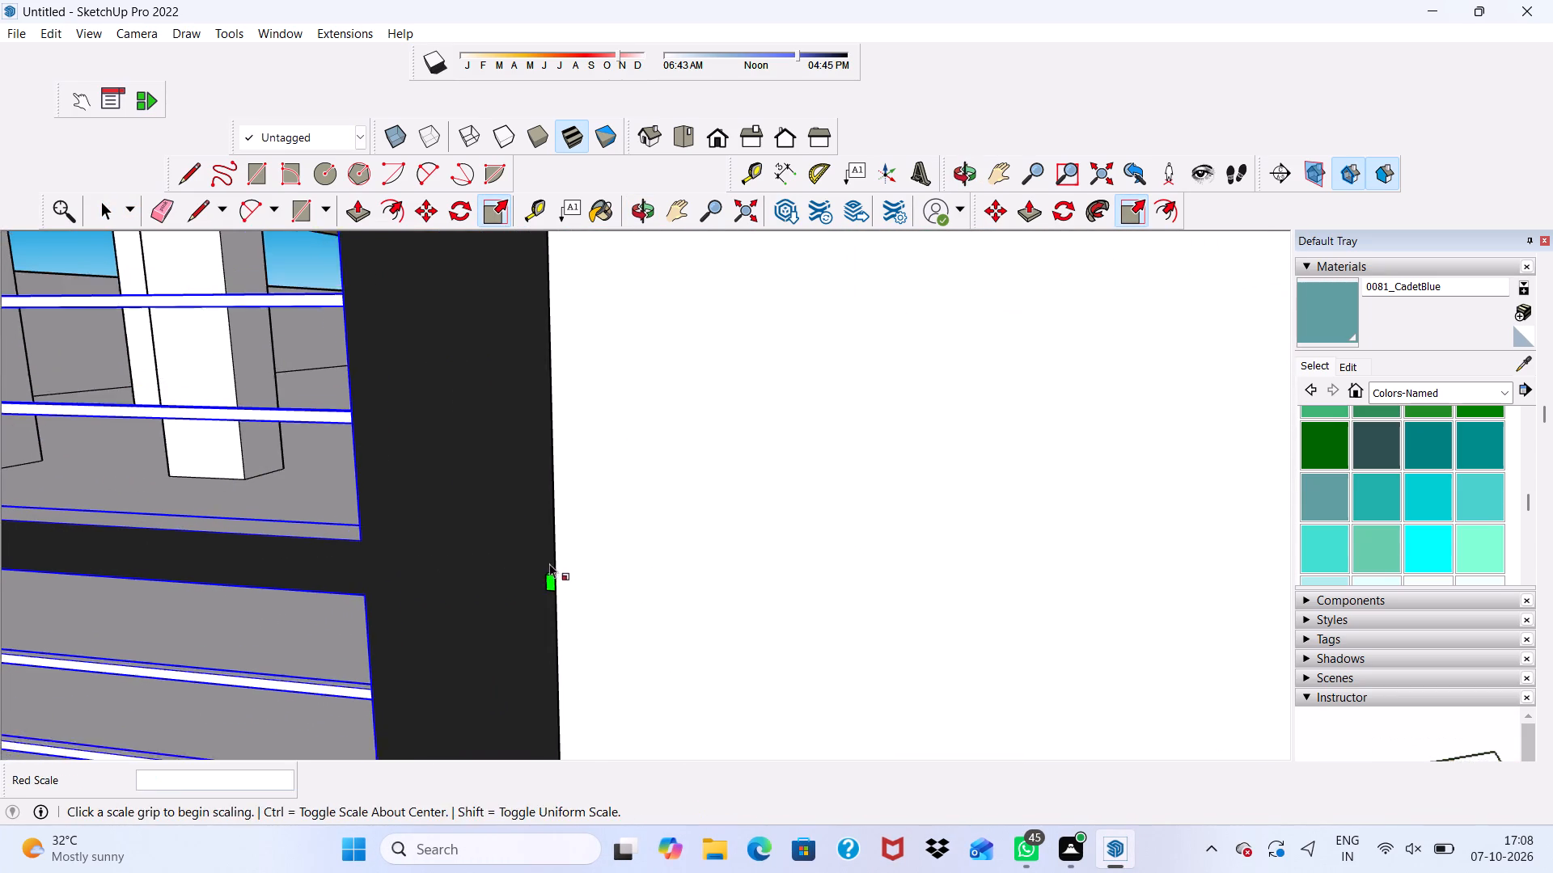
{"action": "key", "text": "space"}
{"action": "scroll", "coordinate": [519, 542], "scroll_direction": "down", "scroll_amount": 20}
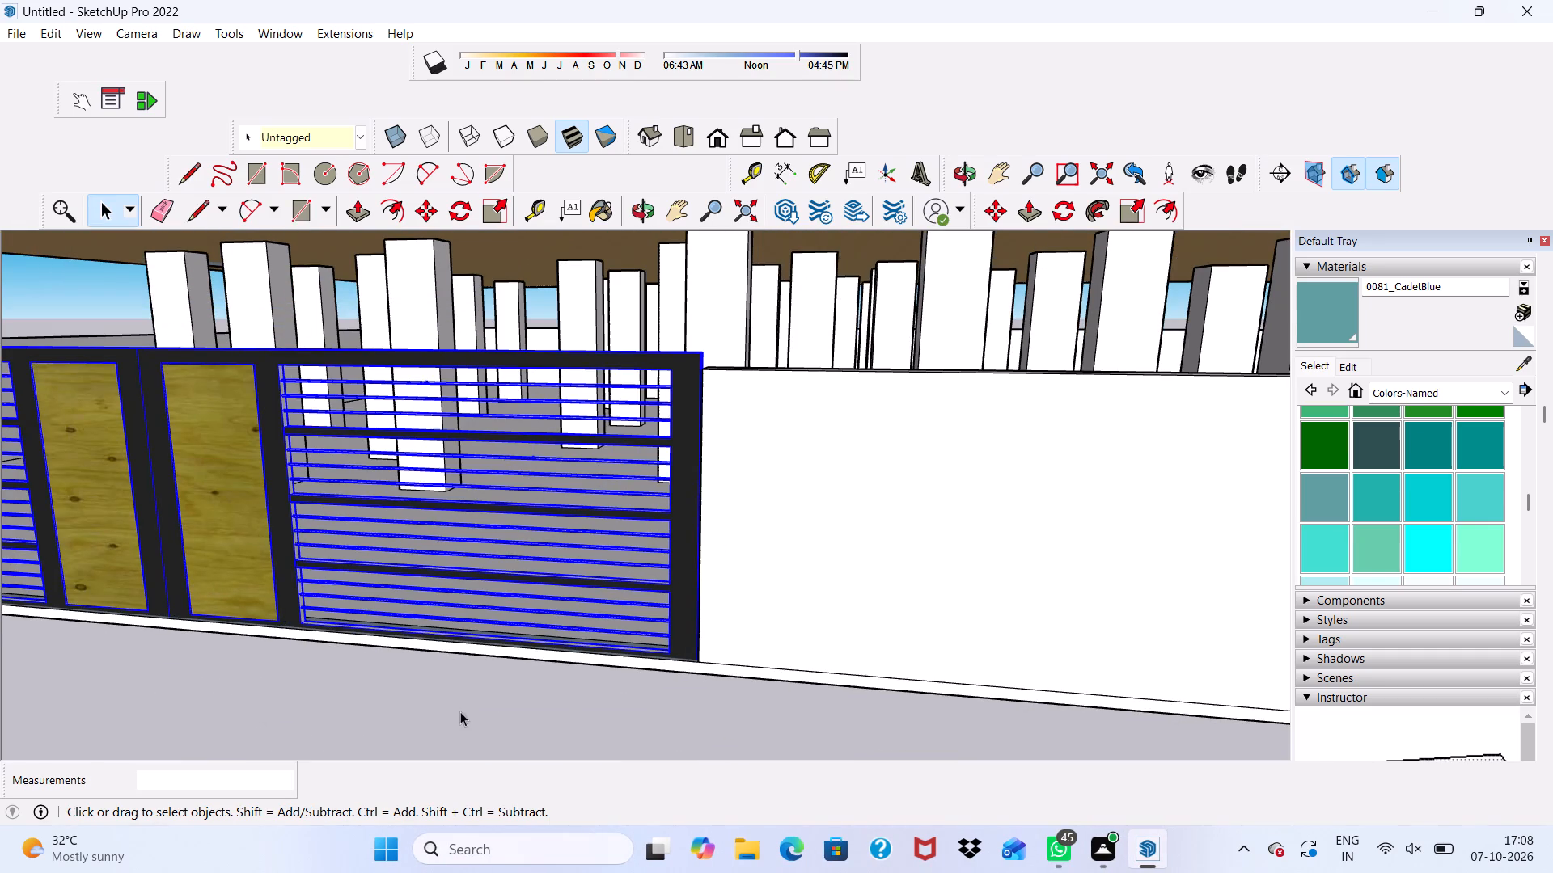
{"action": "left_click", "coordinate": [393, 706]}
Paint the outer face of the longer front compound wall segment with 0111_SlateGray from Colors-Named.
{"action": "scroll", "coordinate": [393, 706], "scroll_direction": "down", "scroll_amount": 8}
{"action": "scroll", "coordinate": [200, 441], "scroll_direction": "down", "scroll_amount": 2}
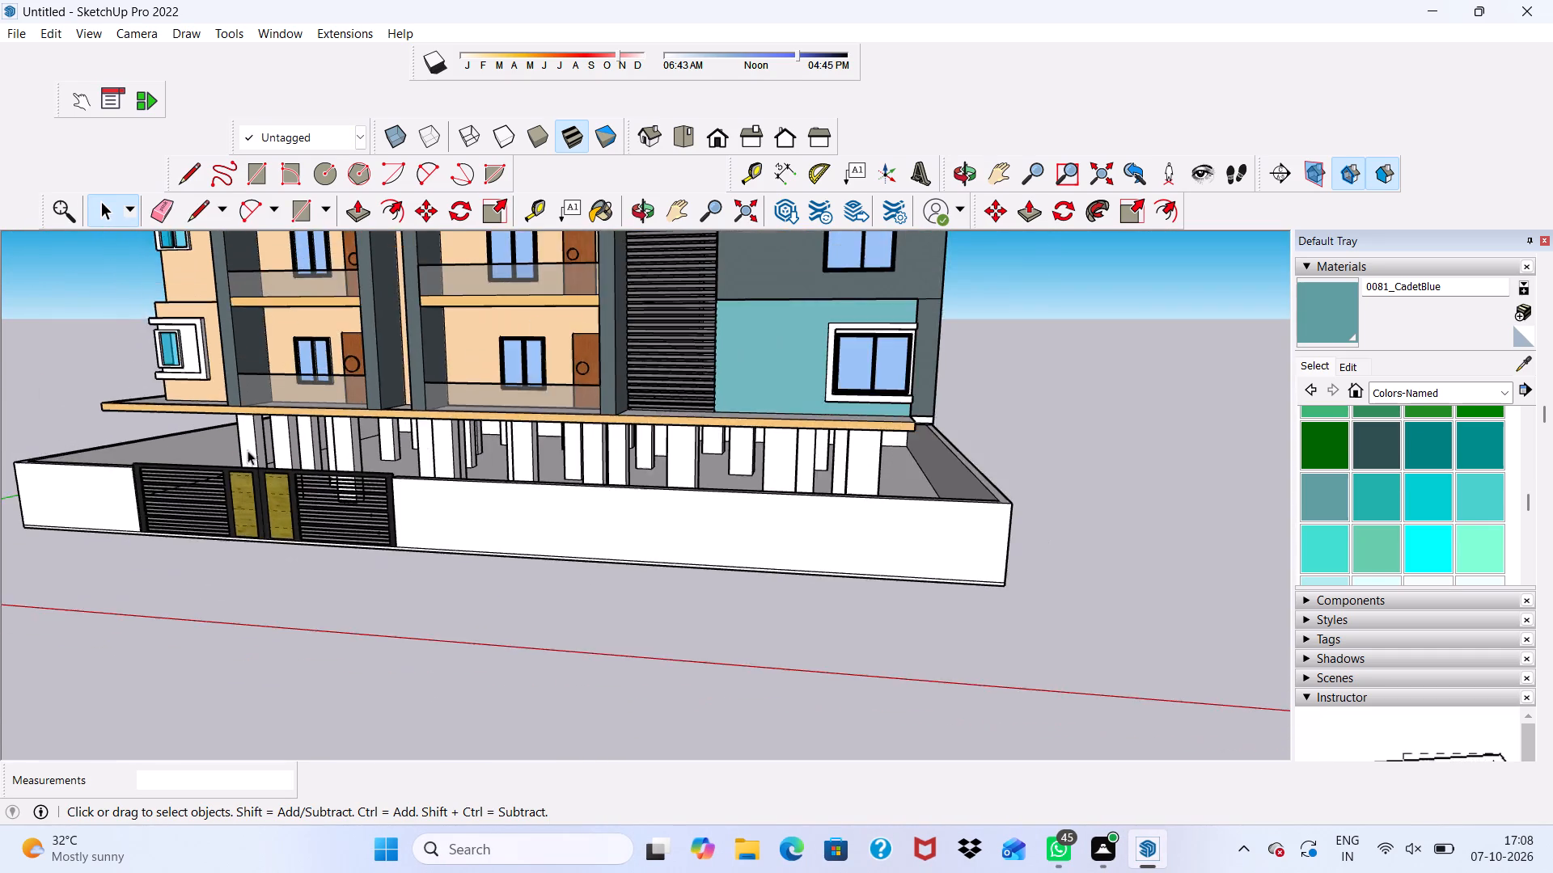
{"action": "scroll", "coordinate": [248, 450], "scroll_direction": "down", "scroll_amount": 8}
{"action": "key", "text": "space"}
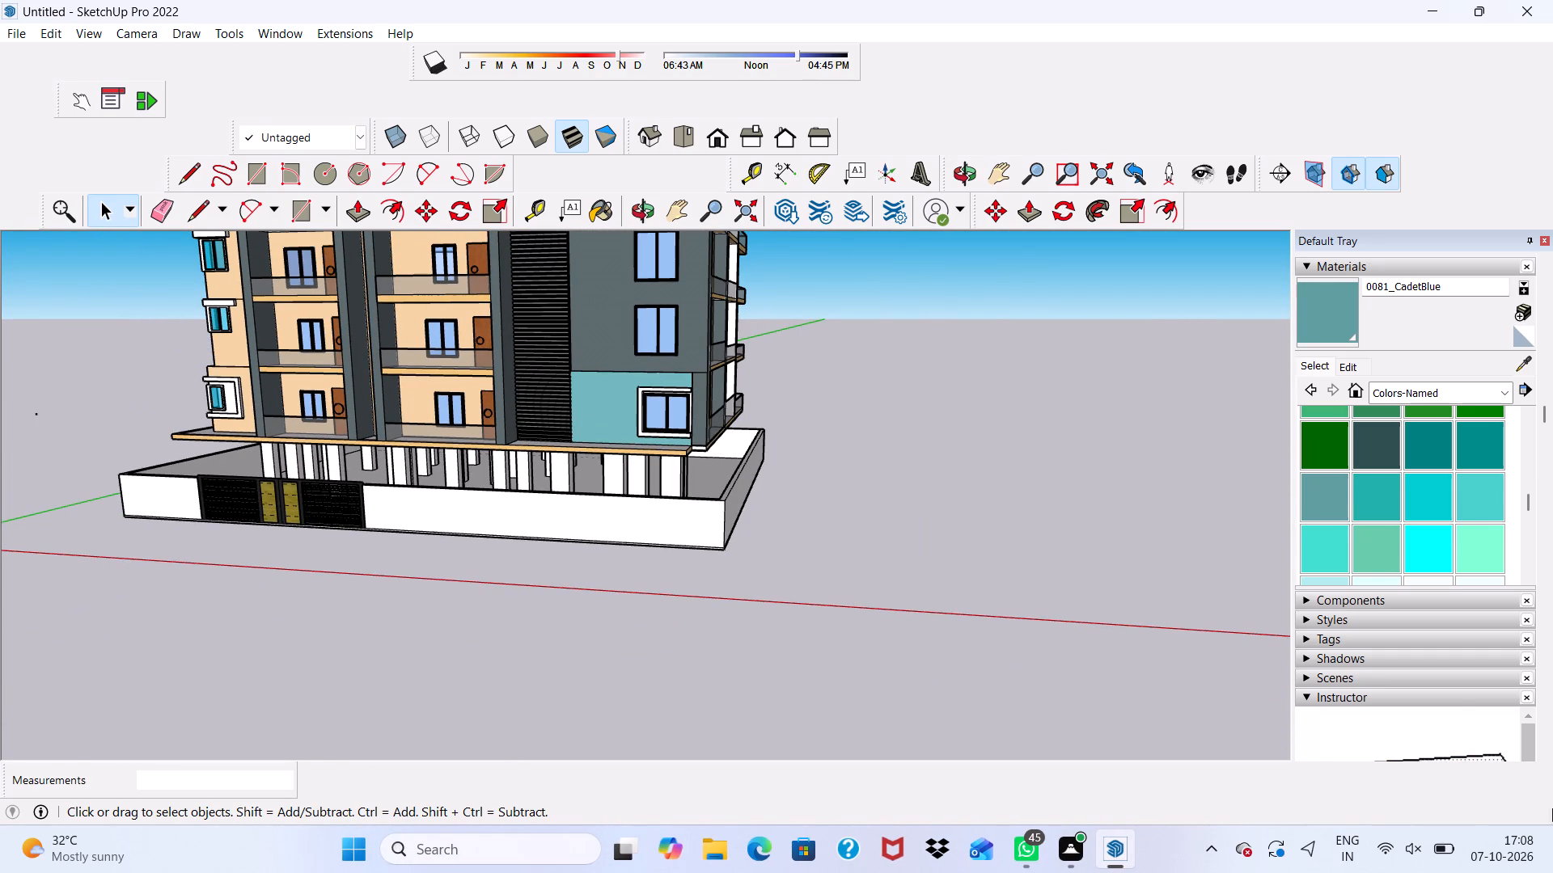
{"action": "scroll", "coordinate": [1423, 550], "scroll_direction": "down", "scroll_amount": 2}
{"action": "scroll", "coordinate": [1393, 473], "scroll_direction": "down", "scroll_amount": 1}
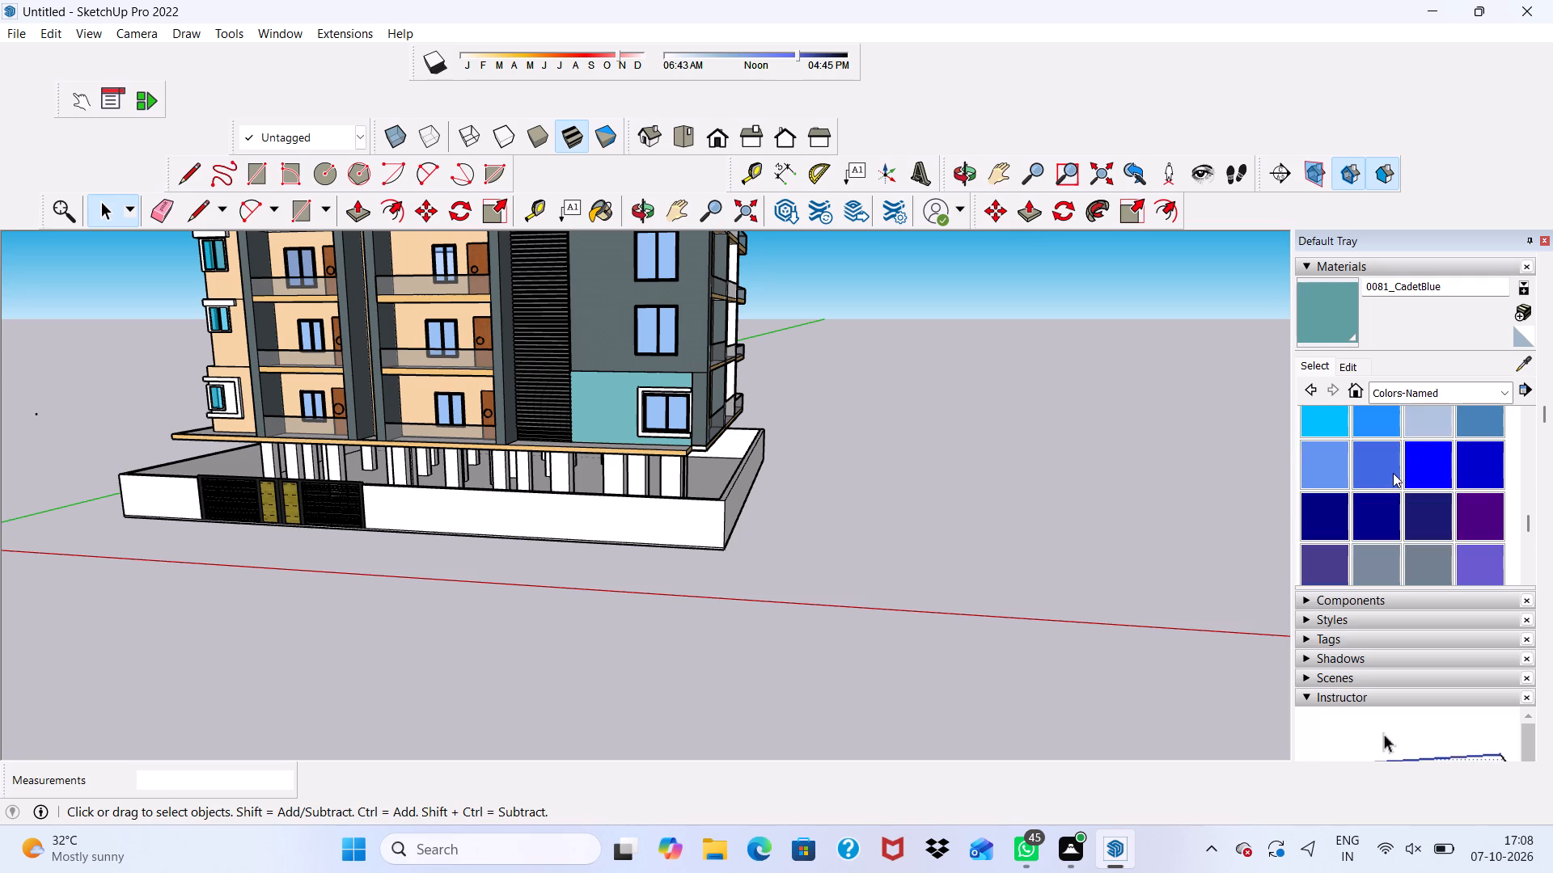
{"action": "scroll", "coordinate": [1393, 473], "scroll_direction": "down", "scroll_amount": 1}
{"action": "left_click", "coordinate": [1407, 480]}
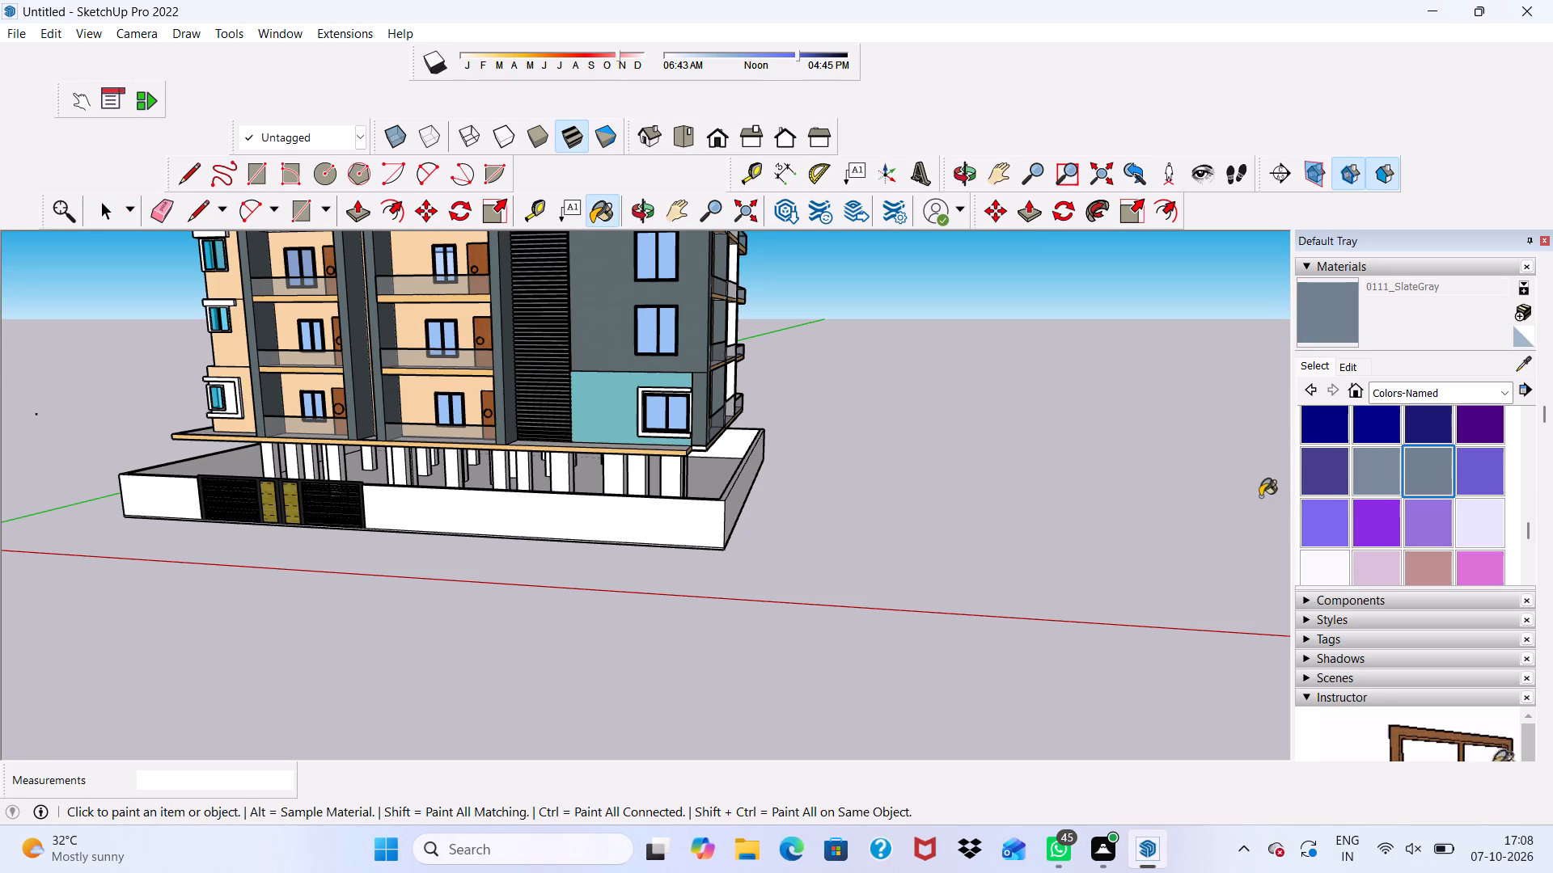
{"action": "left_click", "coordinate": [655, 526]}
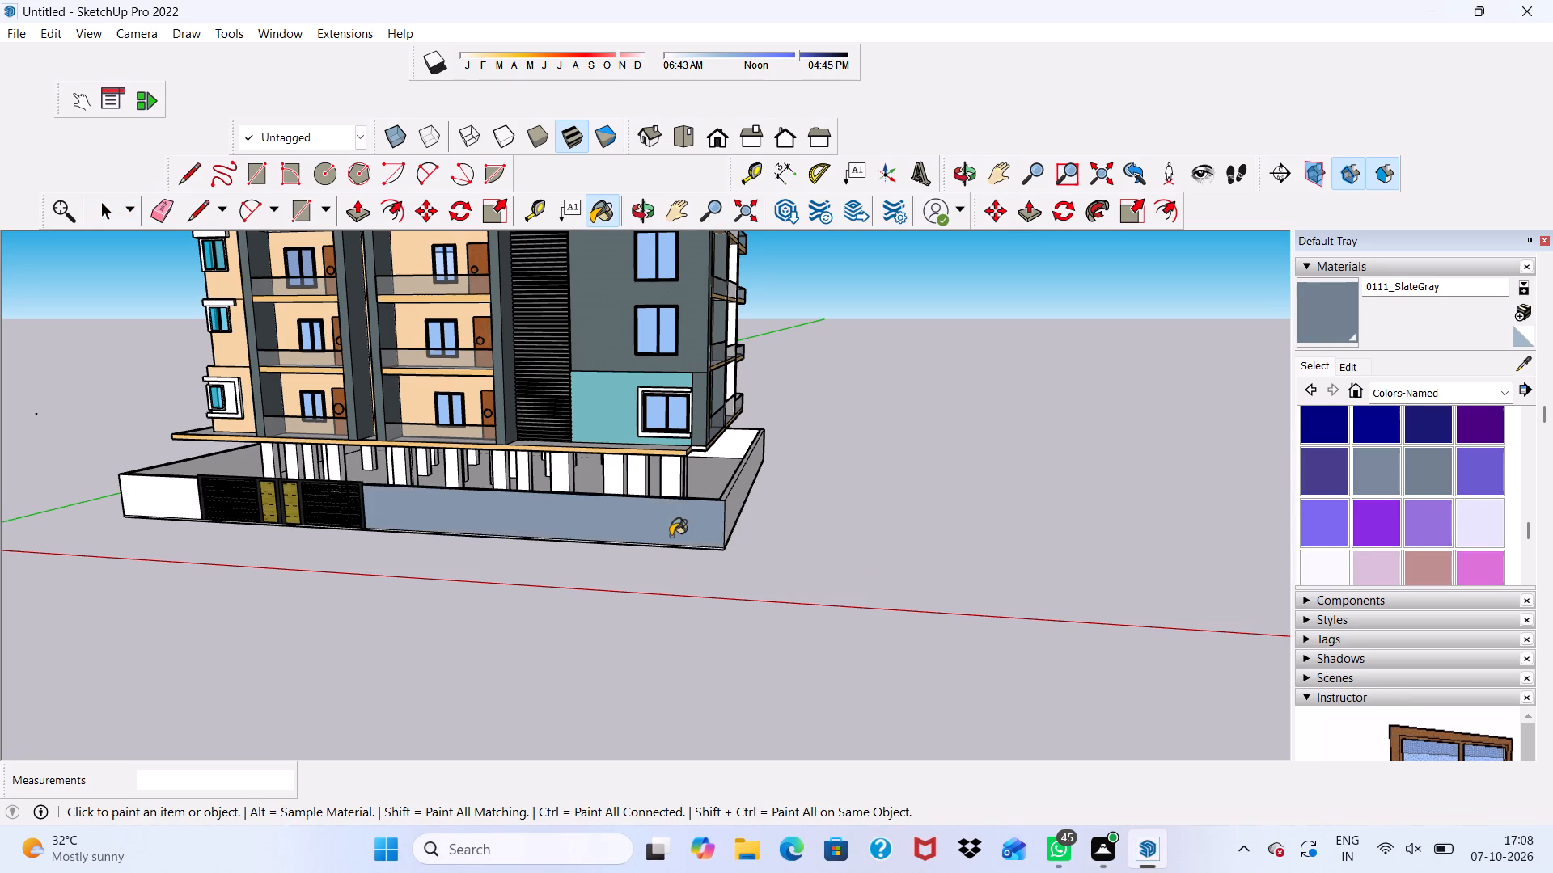
Paint the outer face of the compound wall along the yellow facade and the wall's top face with 0111_SlateGray.
{"action": "scroll", "coordinate": [671, 537], "scroll_direction": "up", "scroll_amount": 10}
{"action": "middle_click_drag", "start_coordinate": [805, 487], "coordinate": [510, 577]}
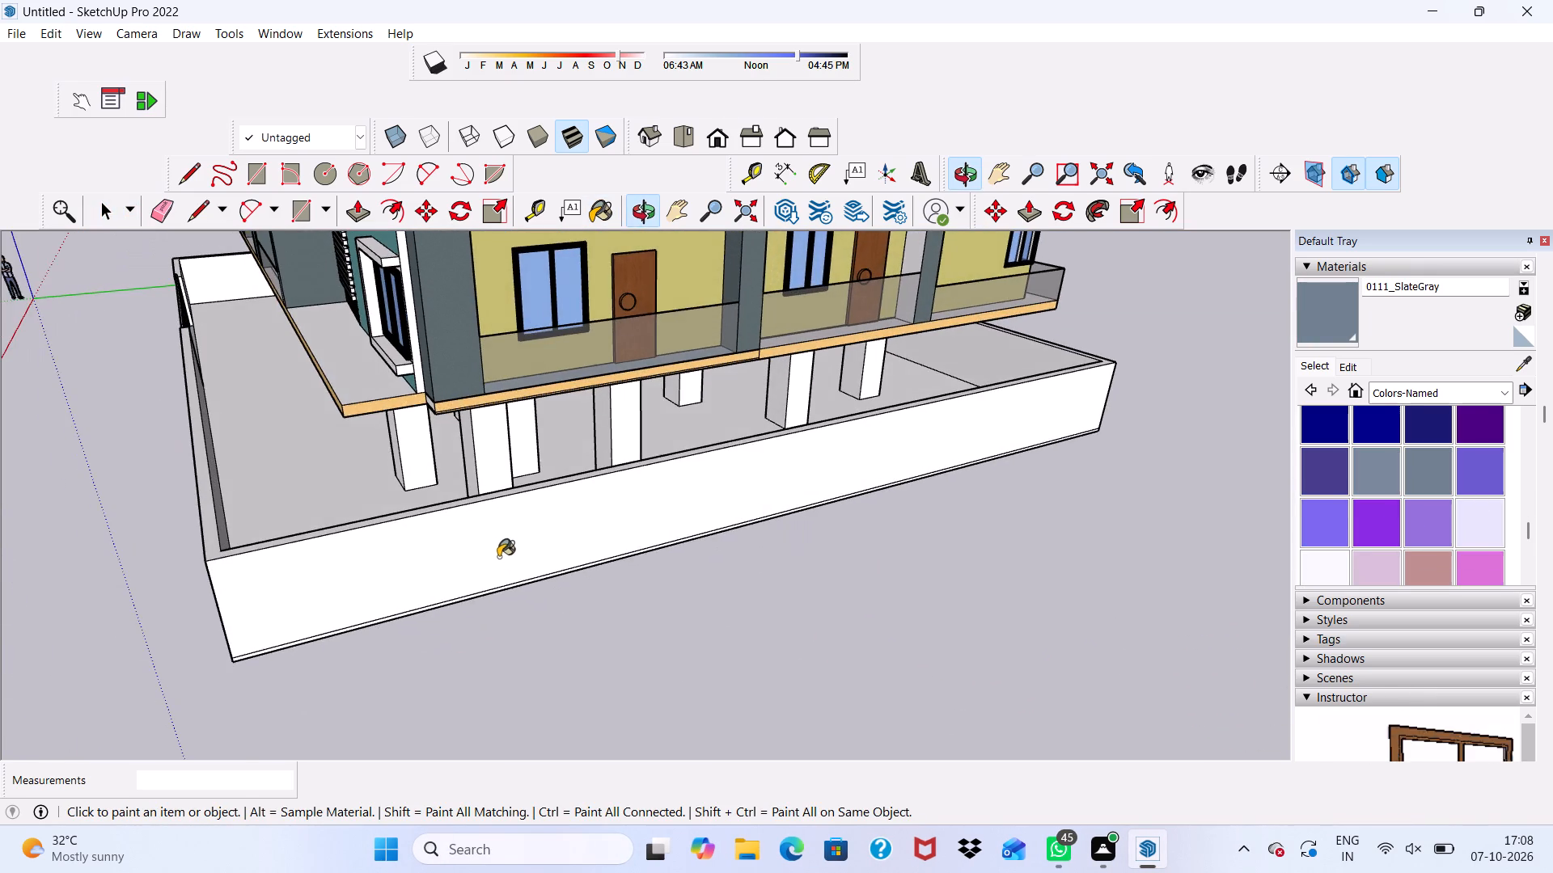
{"action": "left_click", "coordinate": [493, 544]}
{"action": "scroll", "coordinate": [430, 495], "scroll_direction": "up", "scroll_amount": 4}
{"action": "left_click", "coordinate": [430, 521]}
{"action": "scroll", "coordinate": [408, 521], "scroll_direction": "up", "scroll_amount": 3}
{"action": "scroll", "coordinate": [205, 545], "scroll_direction": "down", "scroll_amount": 5}
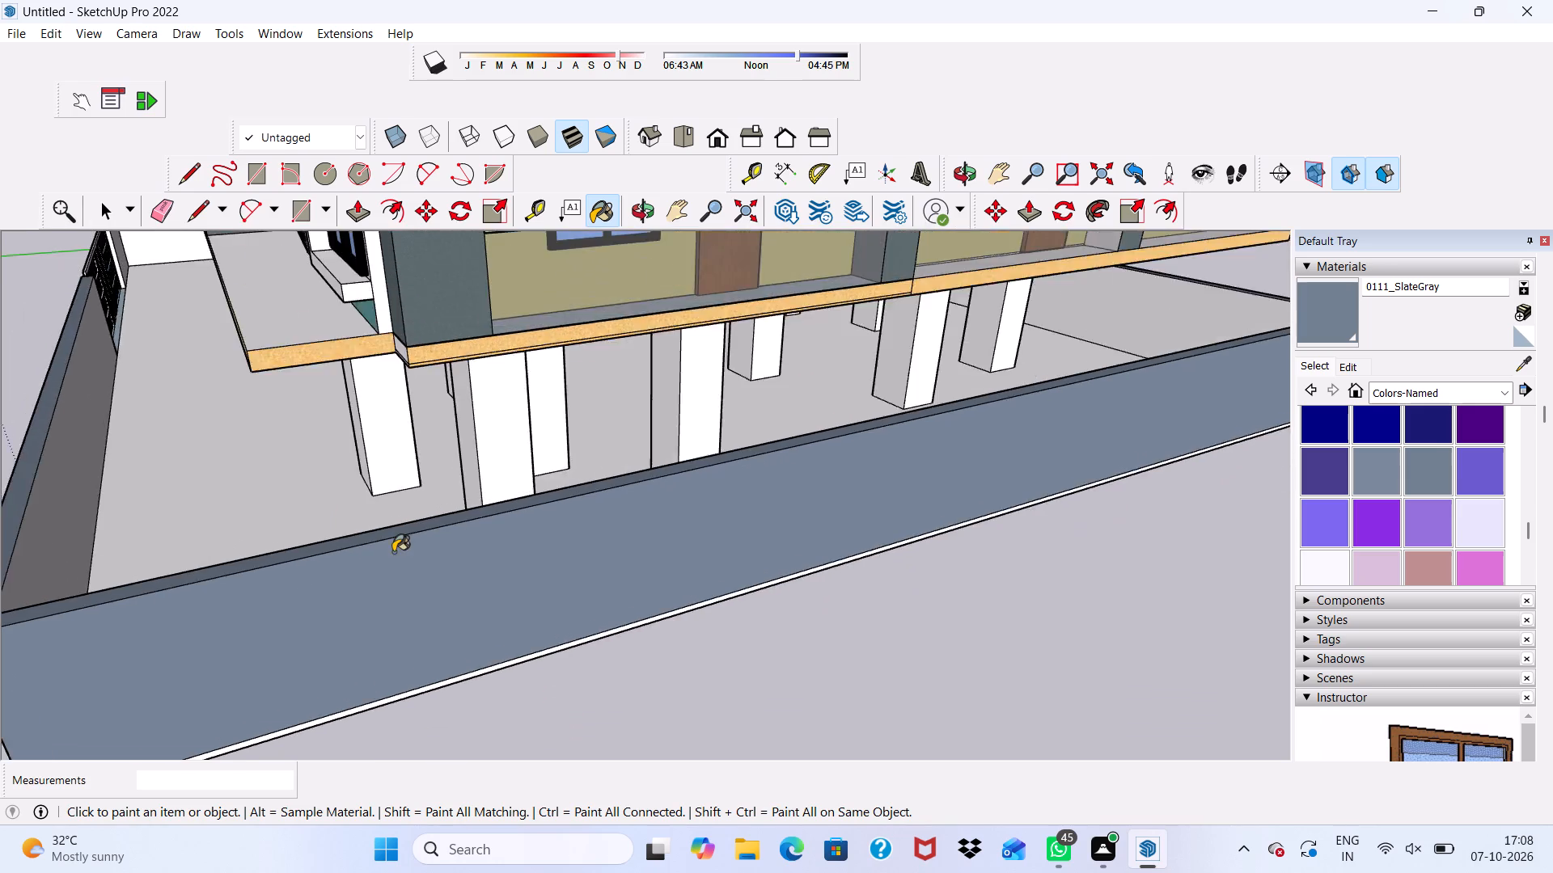
Paint the compound wall's outer faces along the blank teal side and the green facade with 0111_SlateGray.
{"action": "scroll", "coordinate": [393, 552], "scroll_direction": "down", "scroll_amount": 14}
{"action": "middle_click_drag", "start_coordinate": [912, 422], "coordinate": [388, 462]}
{"action": "scroll", "coordinate": [680, 592], "scroll_direction": "up", "scroll_amount": 2}
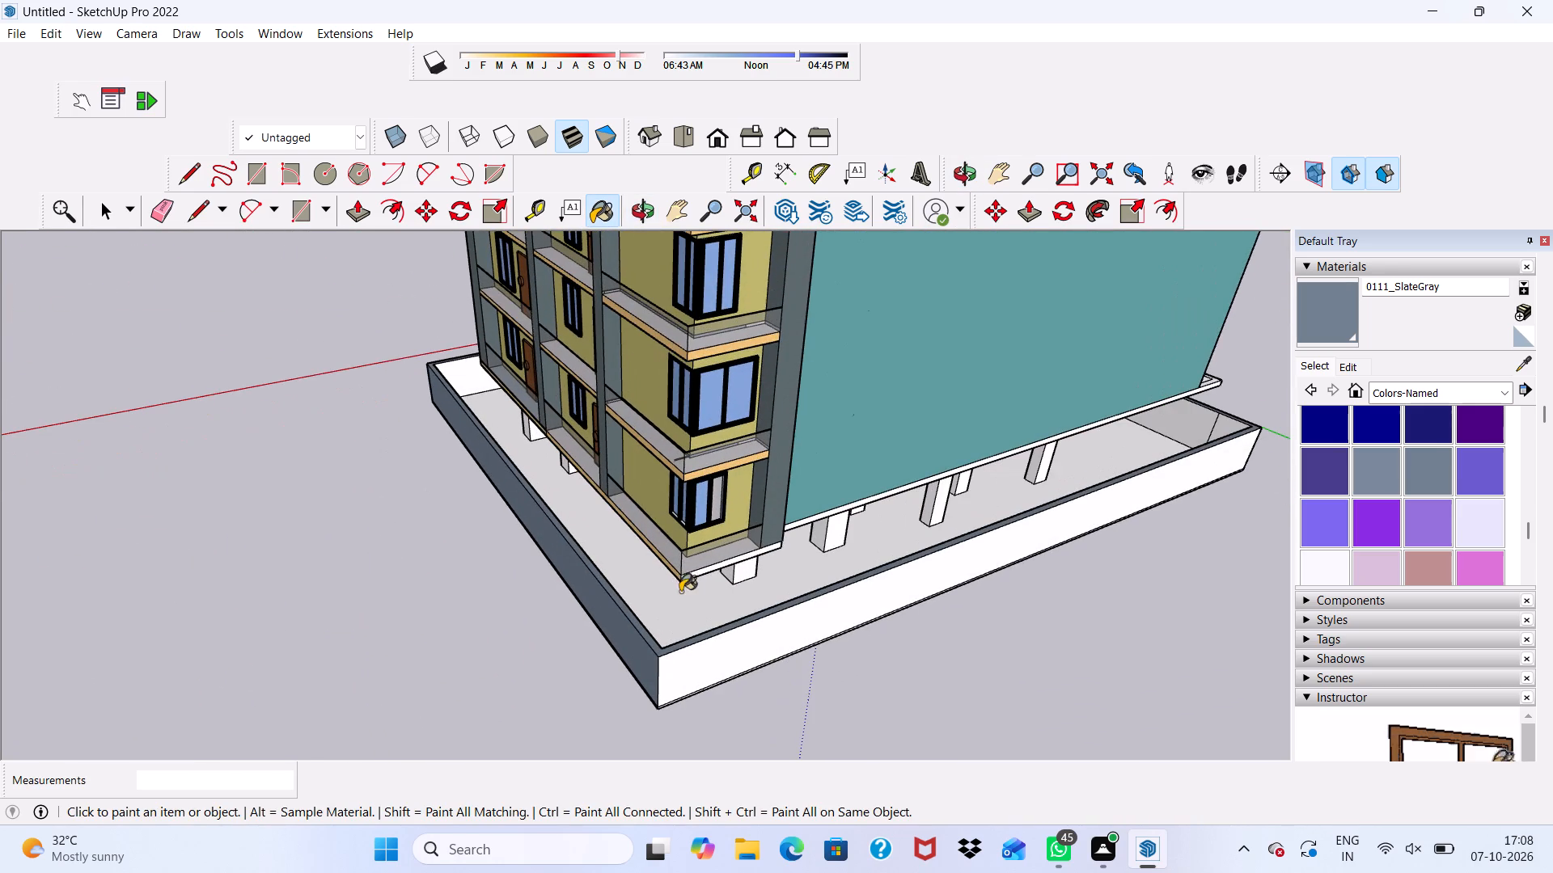
{"action": "left_click", "coordinate": [713, 644]}
{"action": "scroll", "coordinate": [888, 558], "scroll_direction": "down", "scroll_amount": 7}
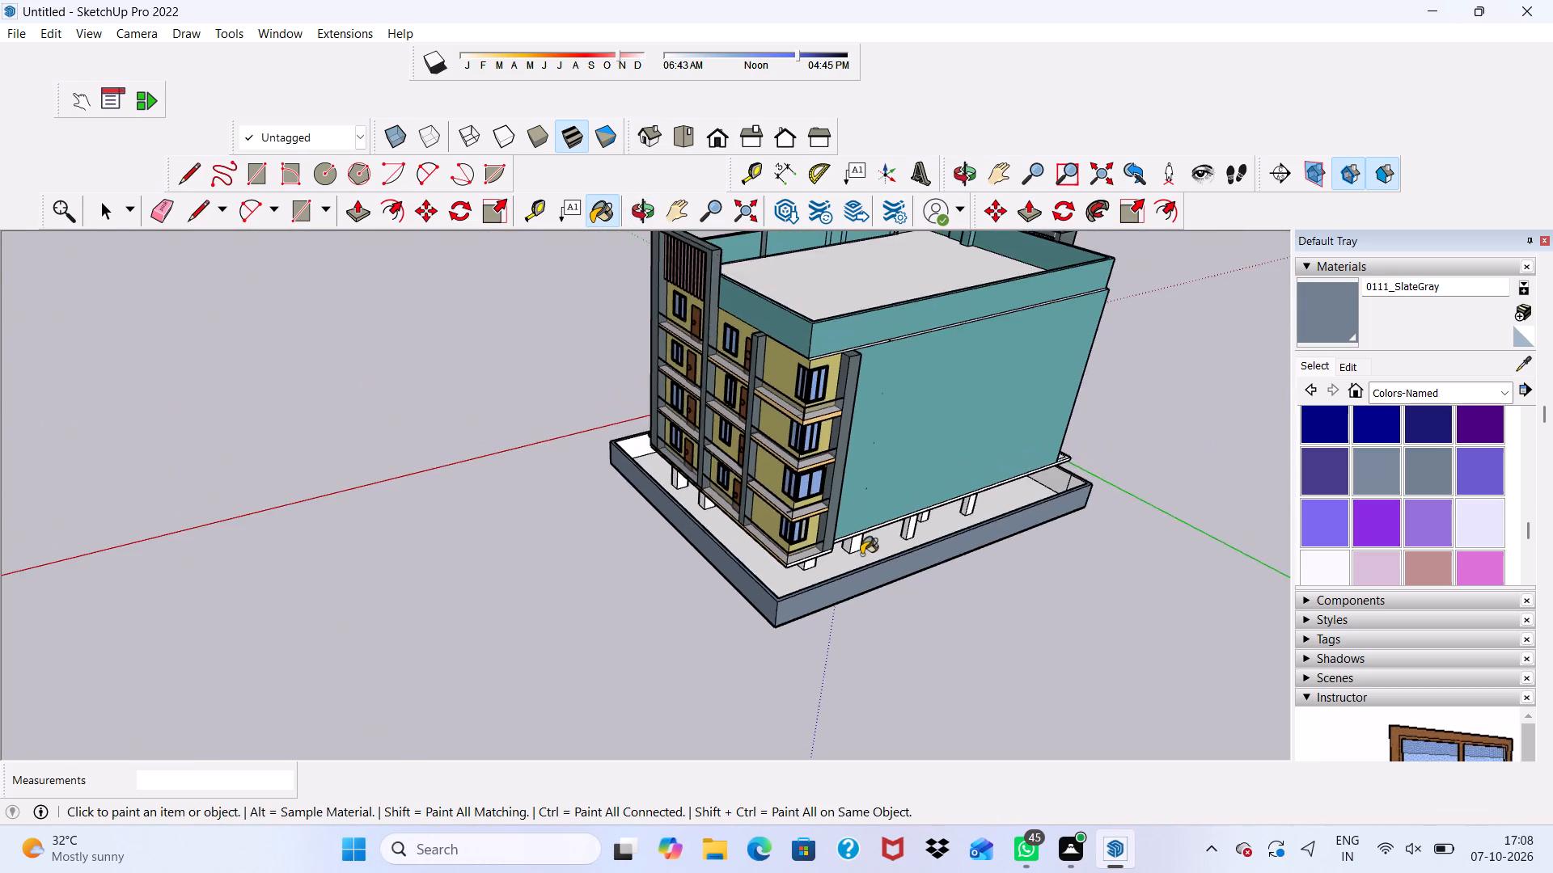
{"action": "middle_click_drag", "start_coordinate": [861, 555], "coordinate": [328, 545]}
{"action": "scroll", "coordinate": [870, 643], "scroll_direction": "down", "scroll_amount": 4}
{"action": "scroll", "coordinate": [929, 693], "scroll_direction": "up", "scroll_amount": 3}
{"action": "scroll", "coordinate": [930, 690], "scroll_direction": "down", "scroll_amount": 2}
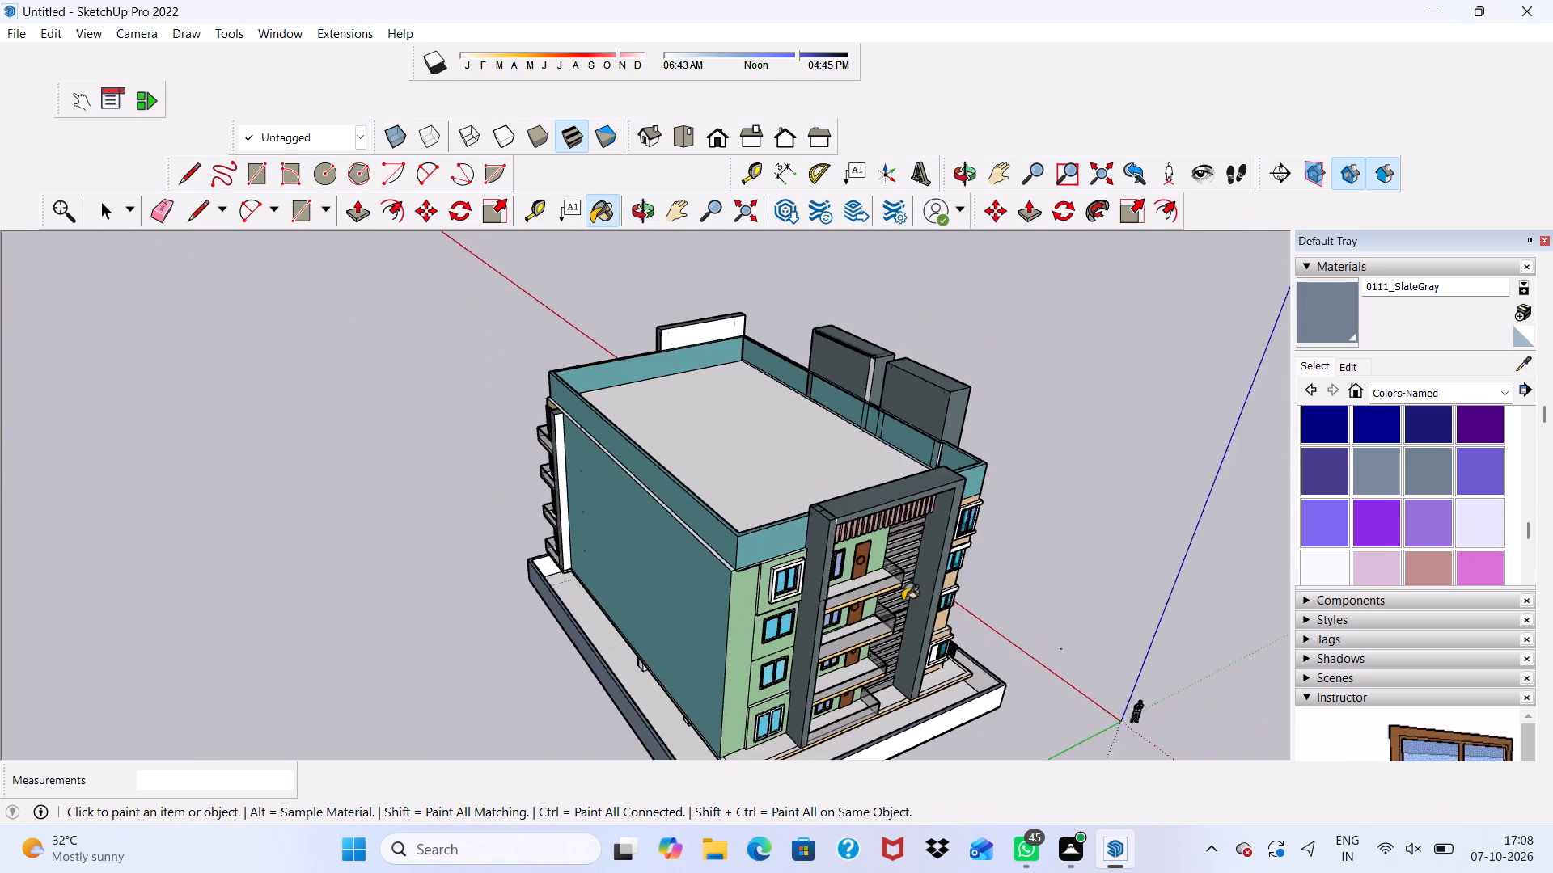
{"action": "scroll", "coordinate": [903, 601], "scroll_direction": "down", "scroll_amount": 5}
{"action": "scroll", "coordinate": [951, 718], "scroll_direction": "up", "scroll_amount": 2}
{"action": "left_click", "coordinate": [950, 710]}
{"action": "left_click", "coordinate": [949, 698]}
Paint the compound wall's inner faces along the yellow facade and the adjoining blank teal side with 0111_SlateGray.
{"action": "scroll", "coordinate": [949, 698], "scroll_direction": "down", "scroll_amount": 4}
{"action": "middle_click_drag", "start_coordinate": [989, 664], "coordinate": [550, 543]}
{"action": "scroll", "coordinate": [555, 552], "scroll_direction": "up", "scroll_amount": 1}
{"action": "scroll", "coordinate": [704, 683], "scroll_direction": "down", "scroll_amount": 3}
{"action": "scroll", "coordinate": [805, 734], "scroll_direction": "up", "scroll_amount": 7}
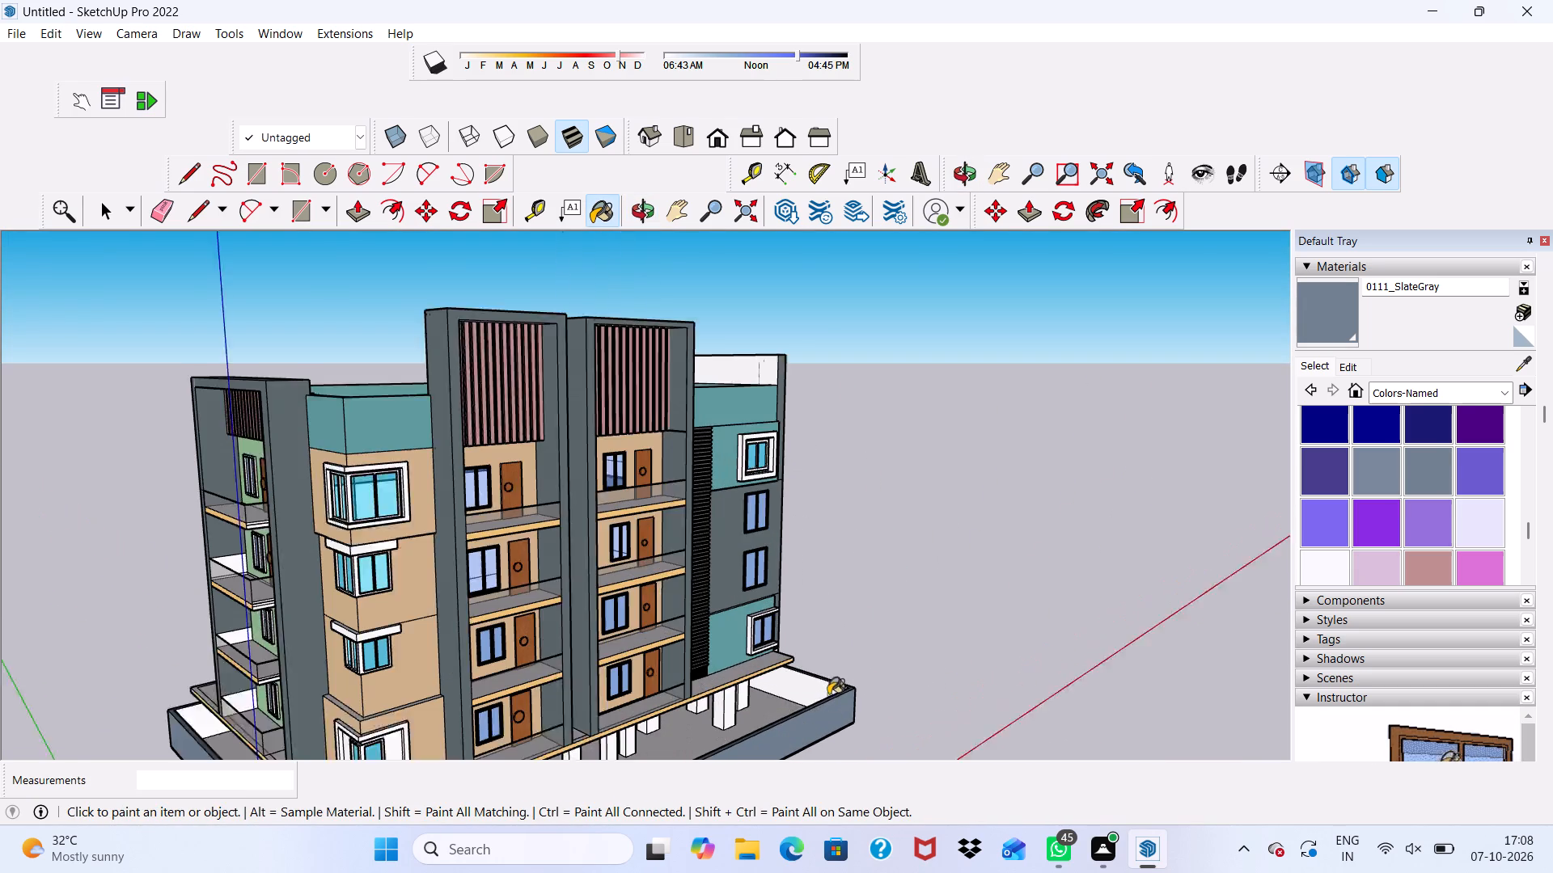
{"action": "scroll", "coordinate": [828, 695], "scroll_direction": "up", "scroll_amount": 1}
{"action": "left_click", "coordinate": [827, 688]}
{"action": "scroll", "coordinate": [806, 648], "scroll_direction": "down", "scroll_amount": 4}
{"action": "middle_click_drag", "start_coordinate": [810, 647], "coordinate": [81, 752]}
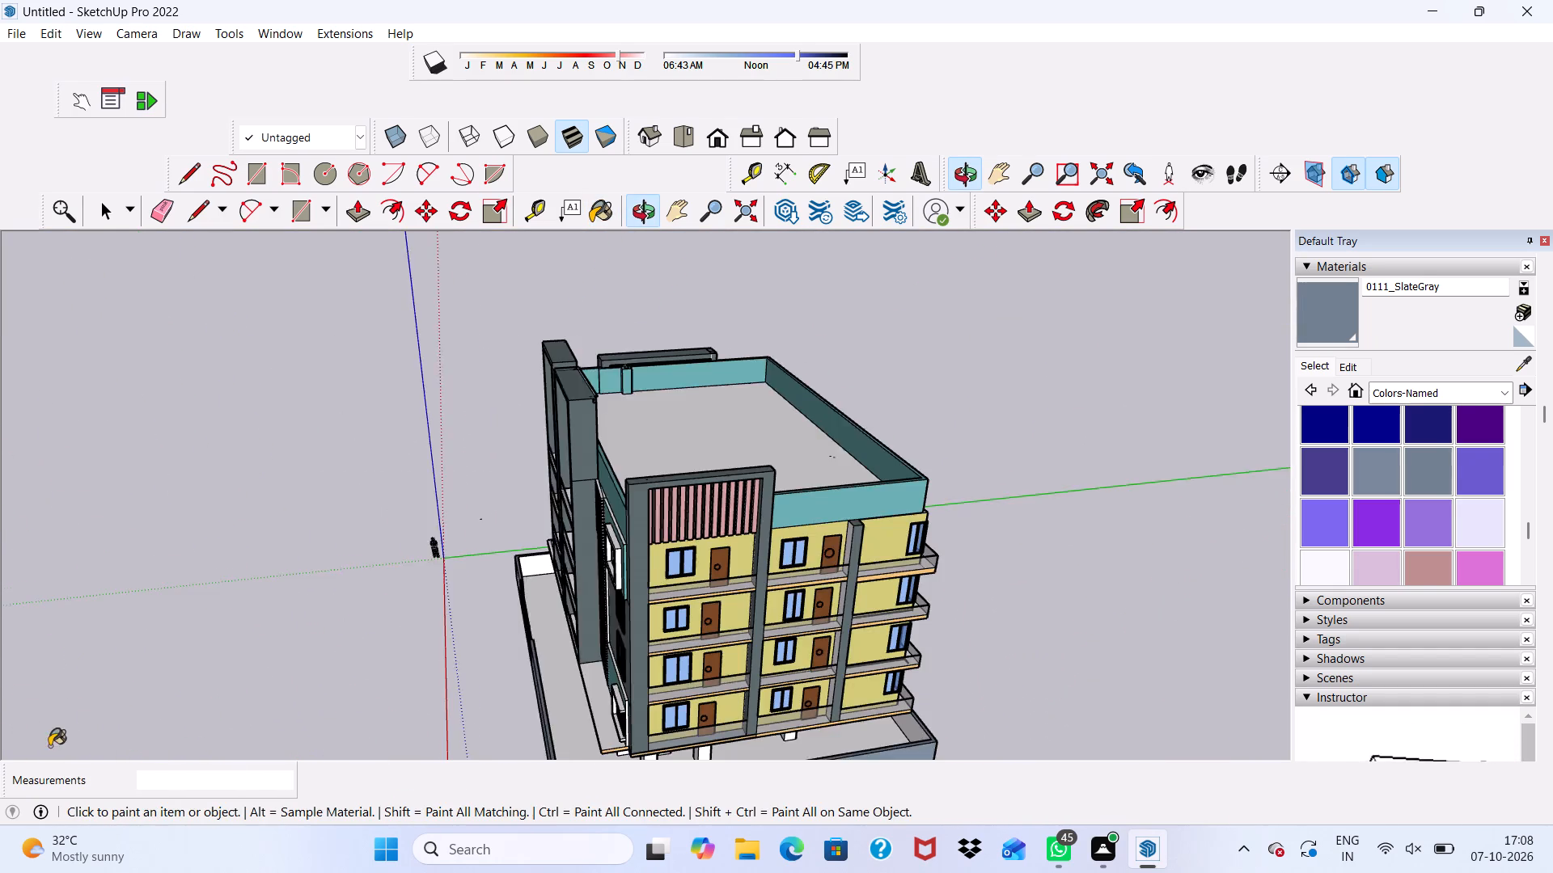
{"action": "scroll", "coordinate": [753, 774], "scroll_direction": "up", "scroll_amount": 7}
{"action": "left_click", "coordinate": [942, 730]}
Paint the compound wall's inner face along the green facade side with 0111_SlateGray.
{"action": "scroll", "coordinate": [942, 730], "scroll_direction": "down", "scroll_amount": 4}
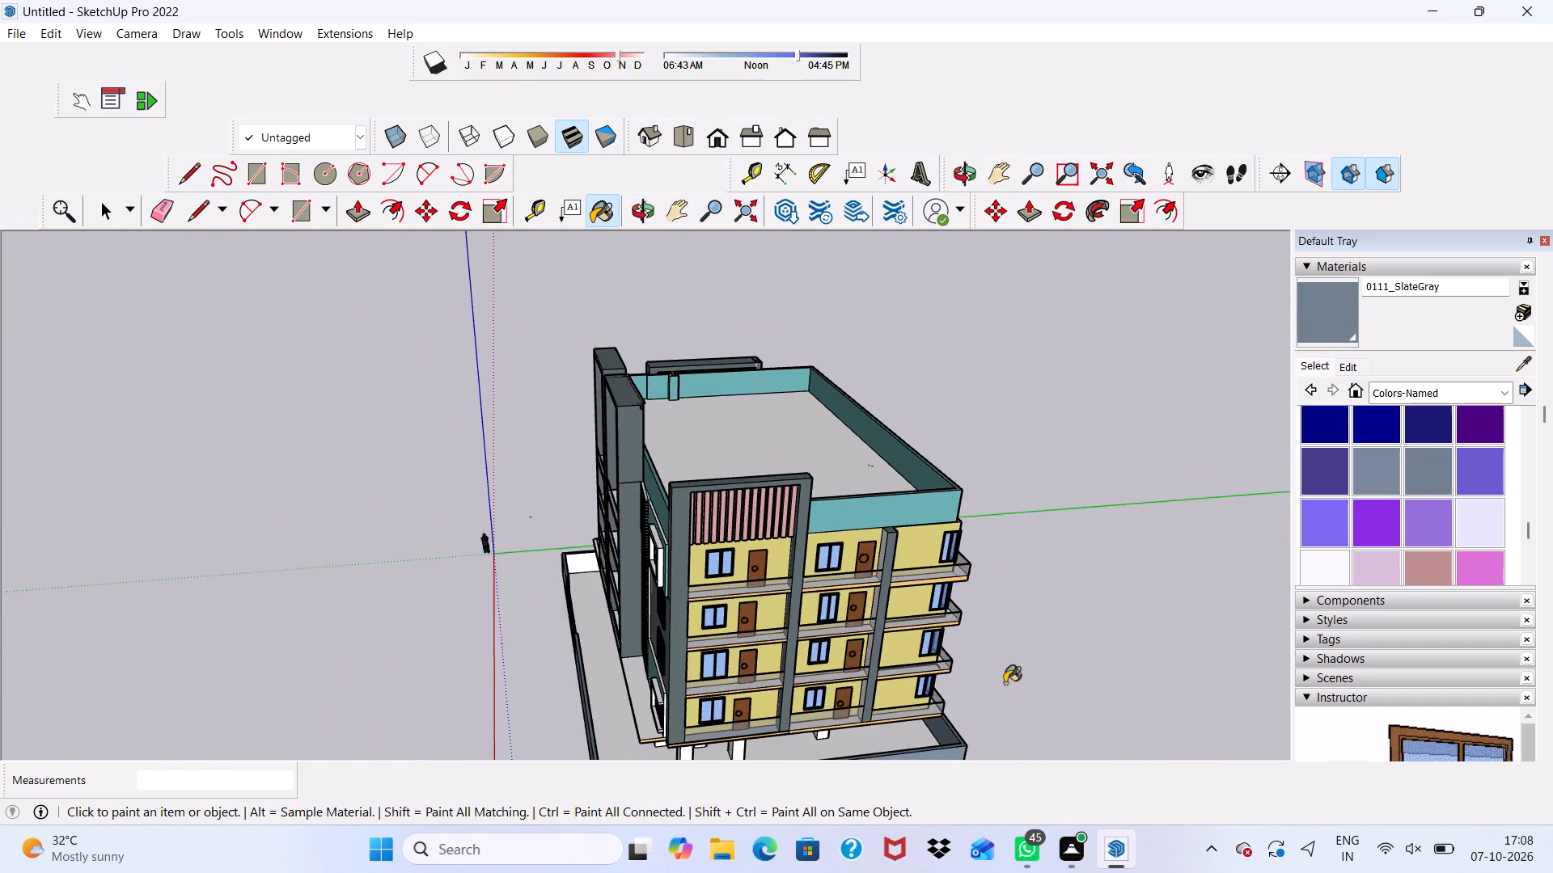
{"action": "scroll", "coordinate": [1005, 683], "scroll_direction": "down", "scroll_amount": 4}
{"action": "middle_click_drag", "start_coordinate": [1005, 683], "coordinate": [383, 712]}
{"action": "scroll", "coordinate": [572, 782], "scroll_direction": "up", "scroll_amount": 5}
{"action": "scroll", "coordinate": [615, 674], "scroll_direction": "down", "scroll_amount": 10}
{"action": "scroll", "coordinate": [692, 700], "scroll_direction": "up", "scroll_amount": 5}
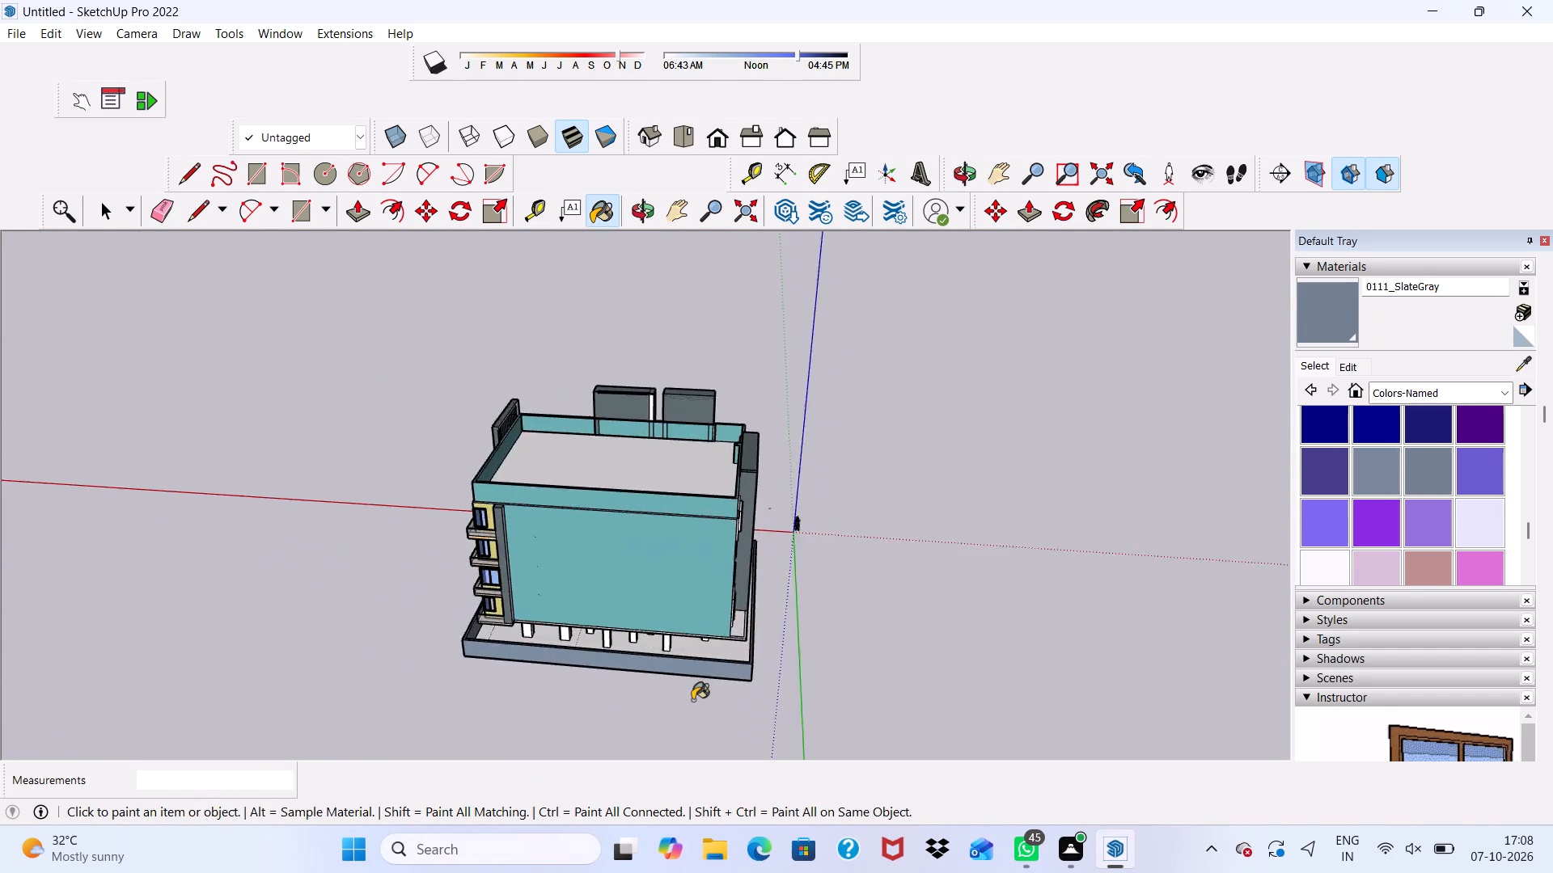
{"action": "scroll", "coordinate": [692, 700], "scroll_direction": "up", "scroll_amount": 18}
{"action": "scroll", "coordinate": [754, 583], "scroll_direction": "up", "scroll_amount": 2}
{"action": "middle_click_drag", "start_coordinate": [758, 583], "coordinate": [859, 537]}
{"action": "left_click_drag", "start_coordinate": [930, 533], "coordinate": [970, 585]}
{"action": "left_click", "coordinate": [1024, 598]}
Paint the inner faces of the front compound wall segments on both sides of the gate with 0111_SlateGray.
{"action": "scroll", "coordinate": [1024, 598], "scroll_direction": "down", "scroll_amount": 9}
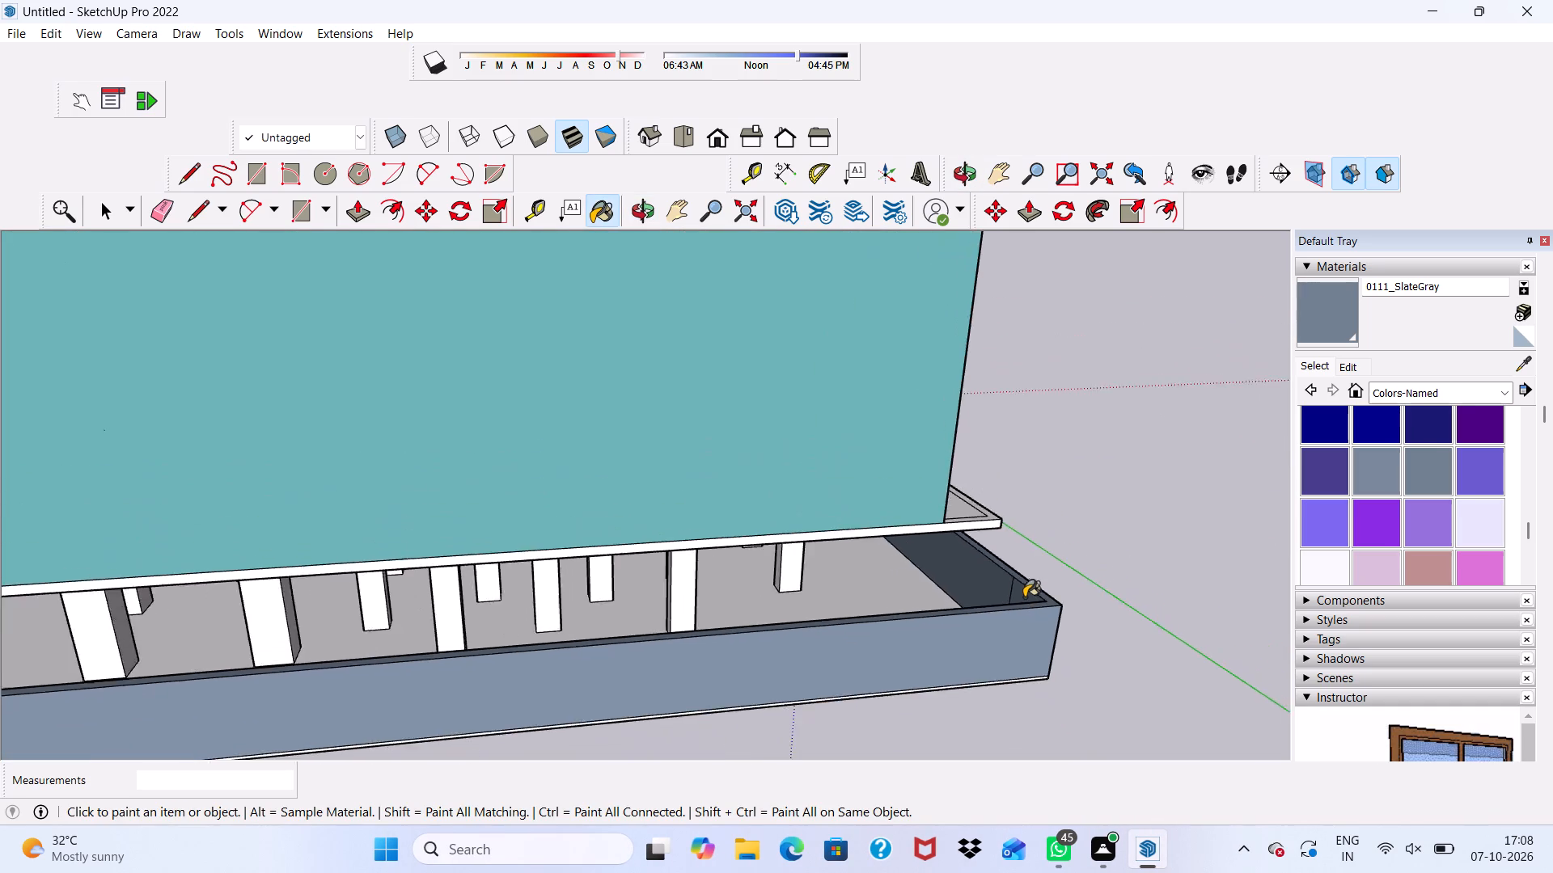
{"action": "middle_click_drag", "start_coordinate": [1024, 597], "coordinate": [523, 731]}
{"action": "scroll", "coordinate": [1039, 650], "scroll_direction": "up", "scroll_amount": 3}
{"action": "left_click", "coordinate": [961, 499]}
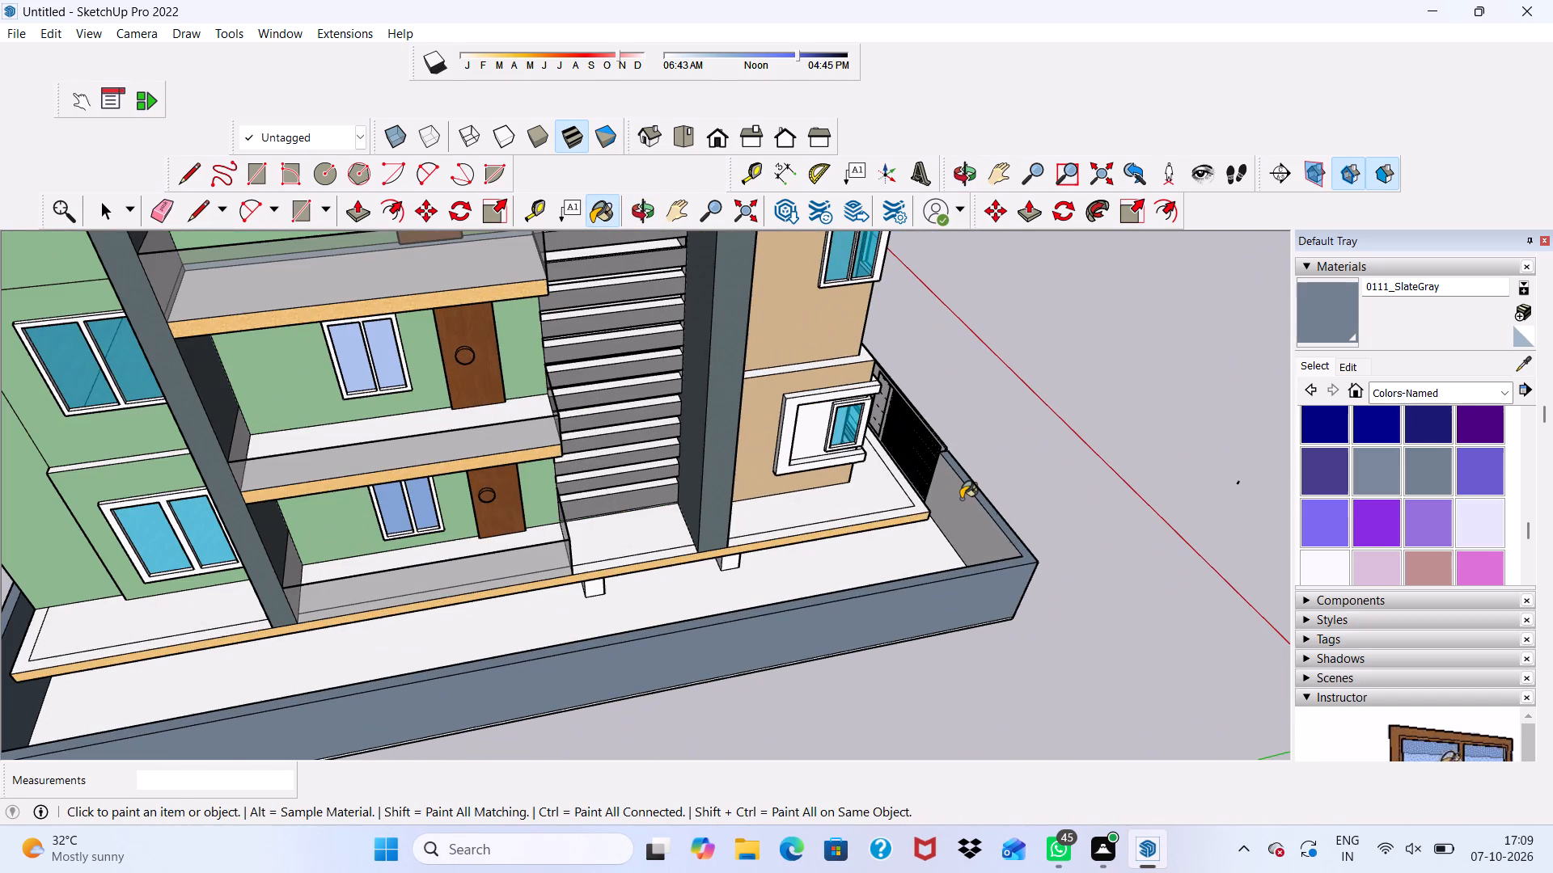
{"action": "middle_click_drag", "start_coordinate": [988, 549], "coordinate": [518, 741]}
{"action": "scroll", "coordinate": [988, 550], "scroll_direction": "down", "scroll_amount": 1}
{"action": "scroll", "coordinate": [495, 671], "scroll_direction": "up", "scroll_amount": 4}
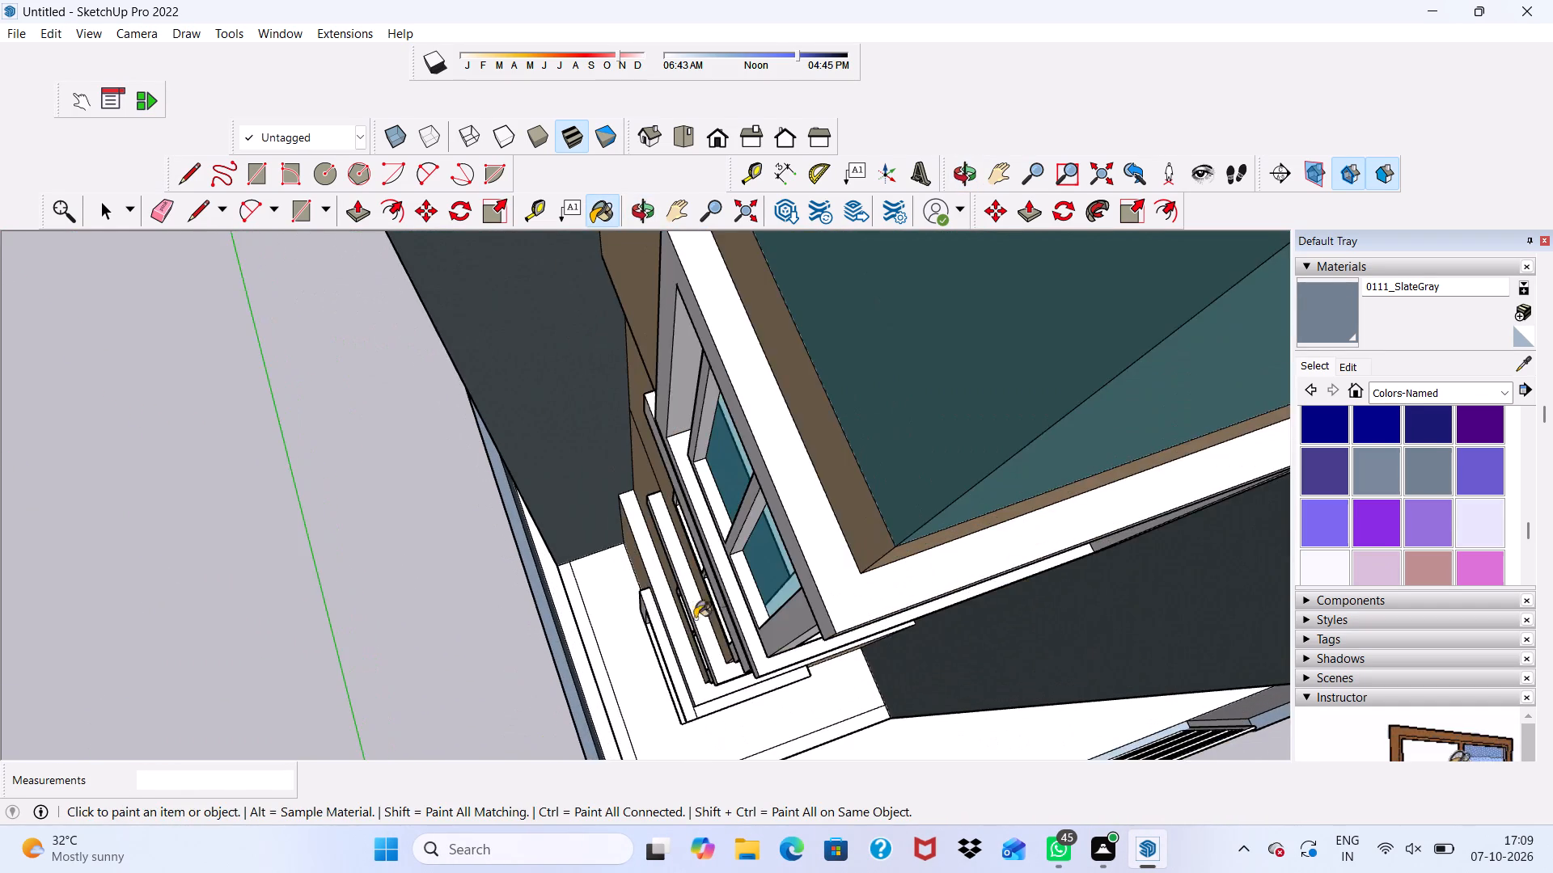
{"action": "scroll", "coordinate": [686, 618], "scroll_direction": "down", "scroll_amount": 4}
{"action": "middle_click_drag", "start_coordinate": [806, 598], "coordinate": [882, 533]}
{"action": "scroll", "coordinate": [1149, 599], "scroll_direction": "up", "scroll_amount": 8}
{"action": "scroll", "coordinate": [1192, 657], "scroll_direction": "down", "scroll_amount": 1}
{"action": "scroll", "coordinate": [1202, 672], "scroll_direction": "up", "scroll_amount": 1}
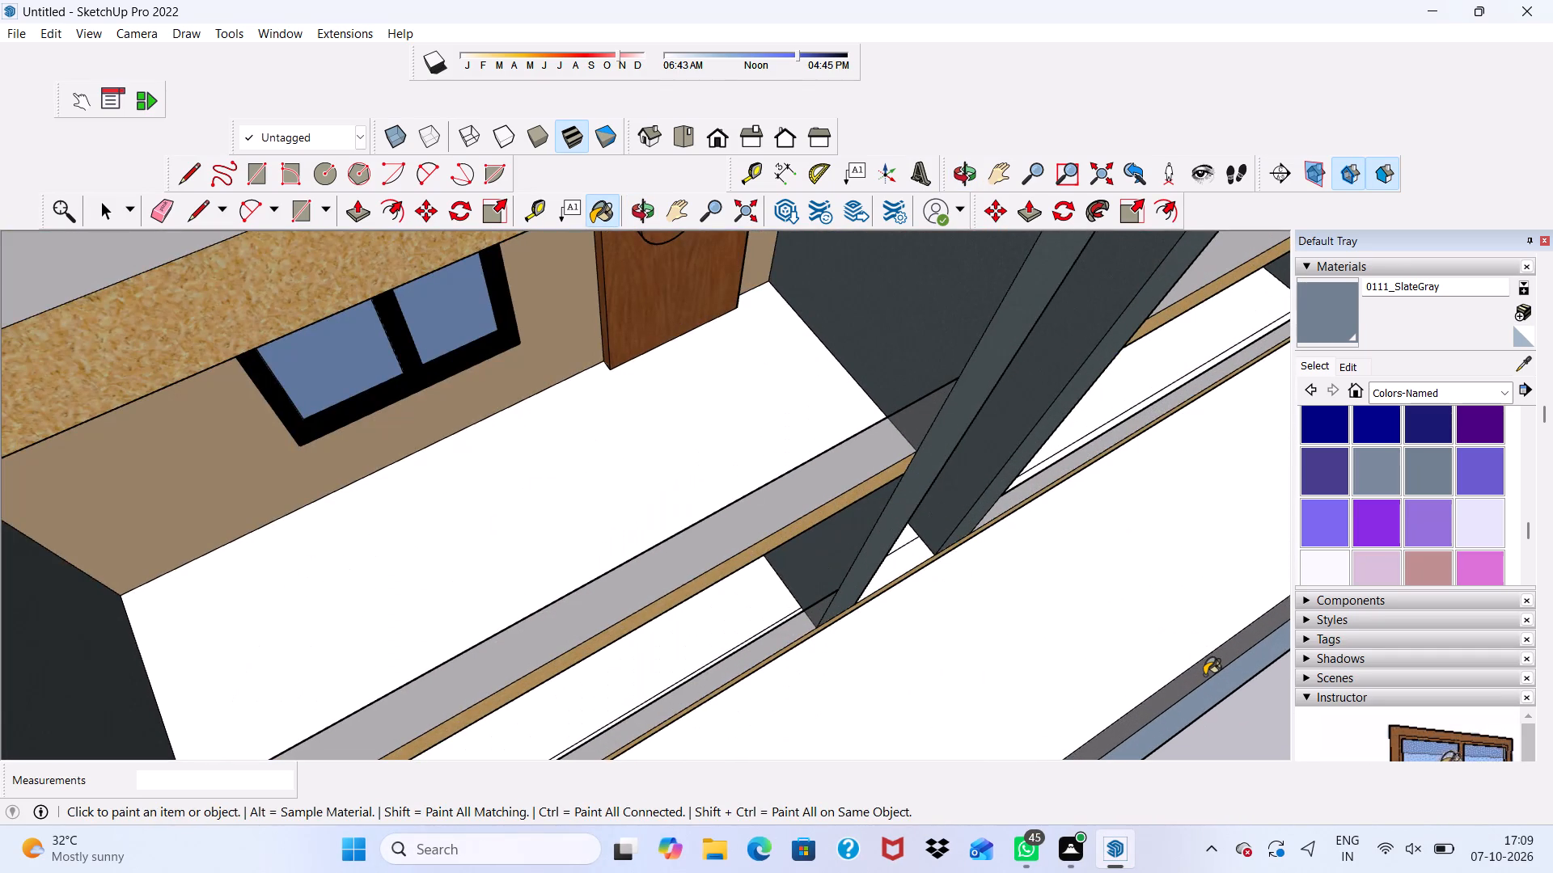
{"action": "left_click", "coordinate": [1204, 672]}
{"action": "scroll", "coordinate": [1204, 672], "scroll_direction": "down", "scroll_amount": 7}
{"action": "key", "text": "space"}
Paint the outer face of the shorter front wall segment beside the gate with 0110_LightSlateGray.
{"action": "scroll", "coordinate": [1145, 677], "scroll_direction": "down", "scroll_amount": 2}
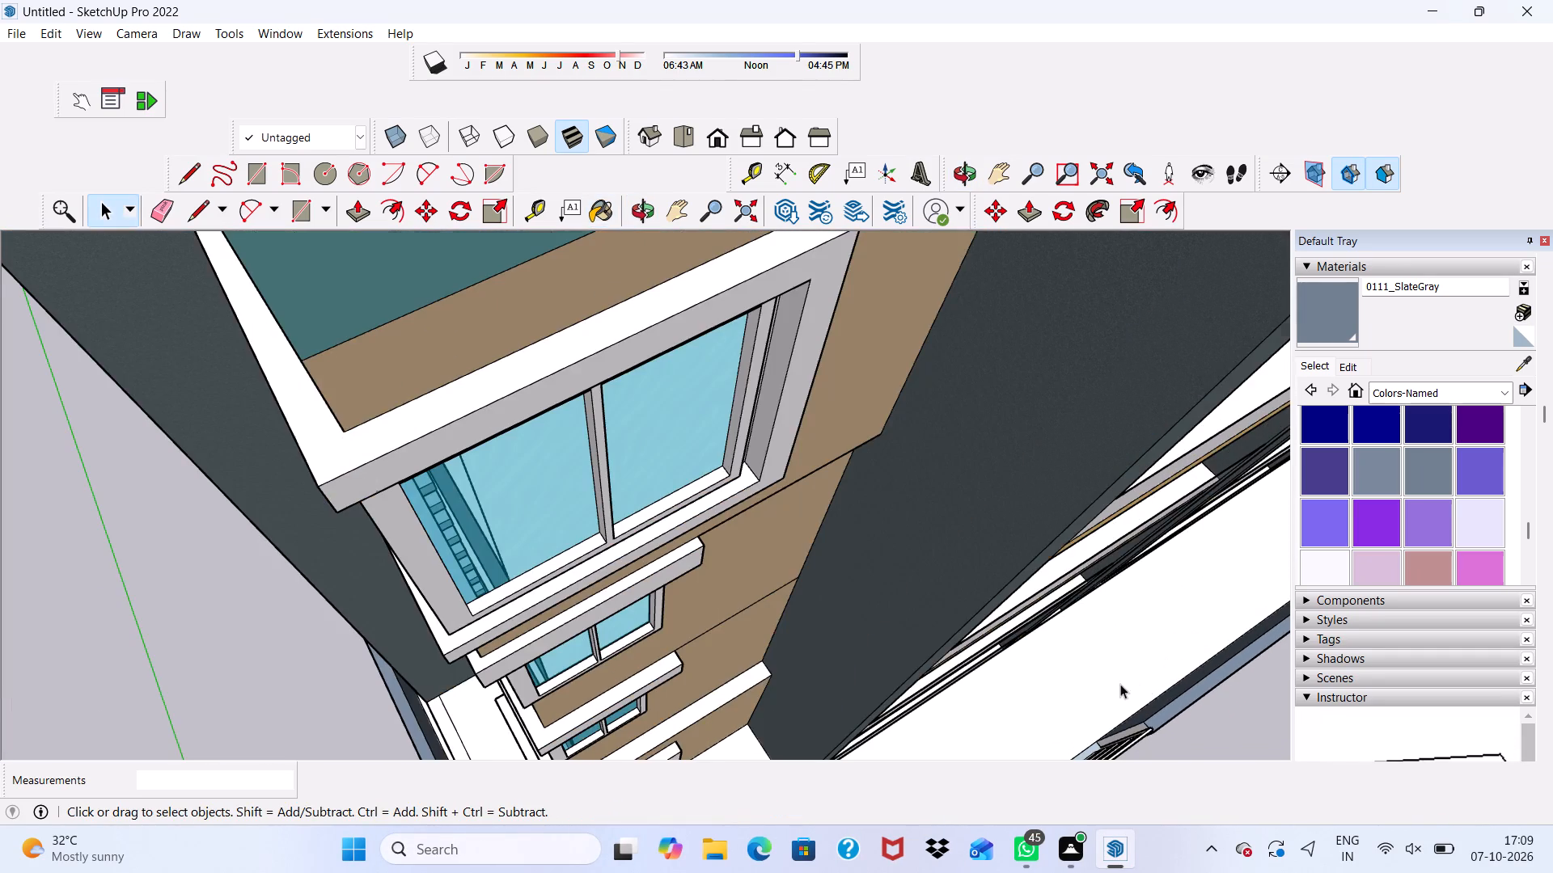
{"action": "scroll", "coordinate": [1120, 684], "scroll_direction": "down", "scroll_amount": 12}
{"action": "middle_click_drag", "start_coordinate": [1091, 662], "coordinate": [903, 441]}
{"action": "scroll", "coordinate": [899, 440], "scroll_direction": "down", "scroll_amount": 2}
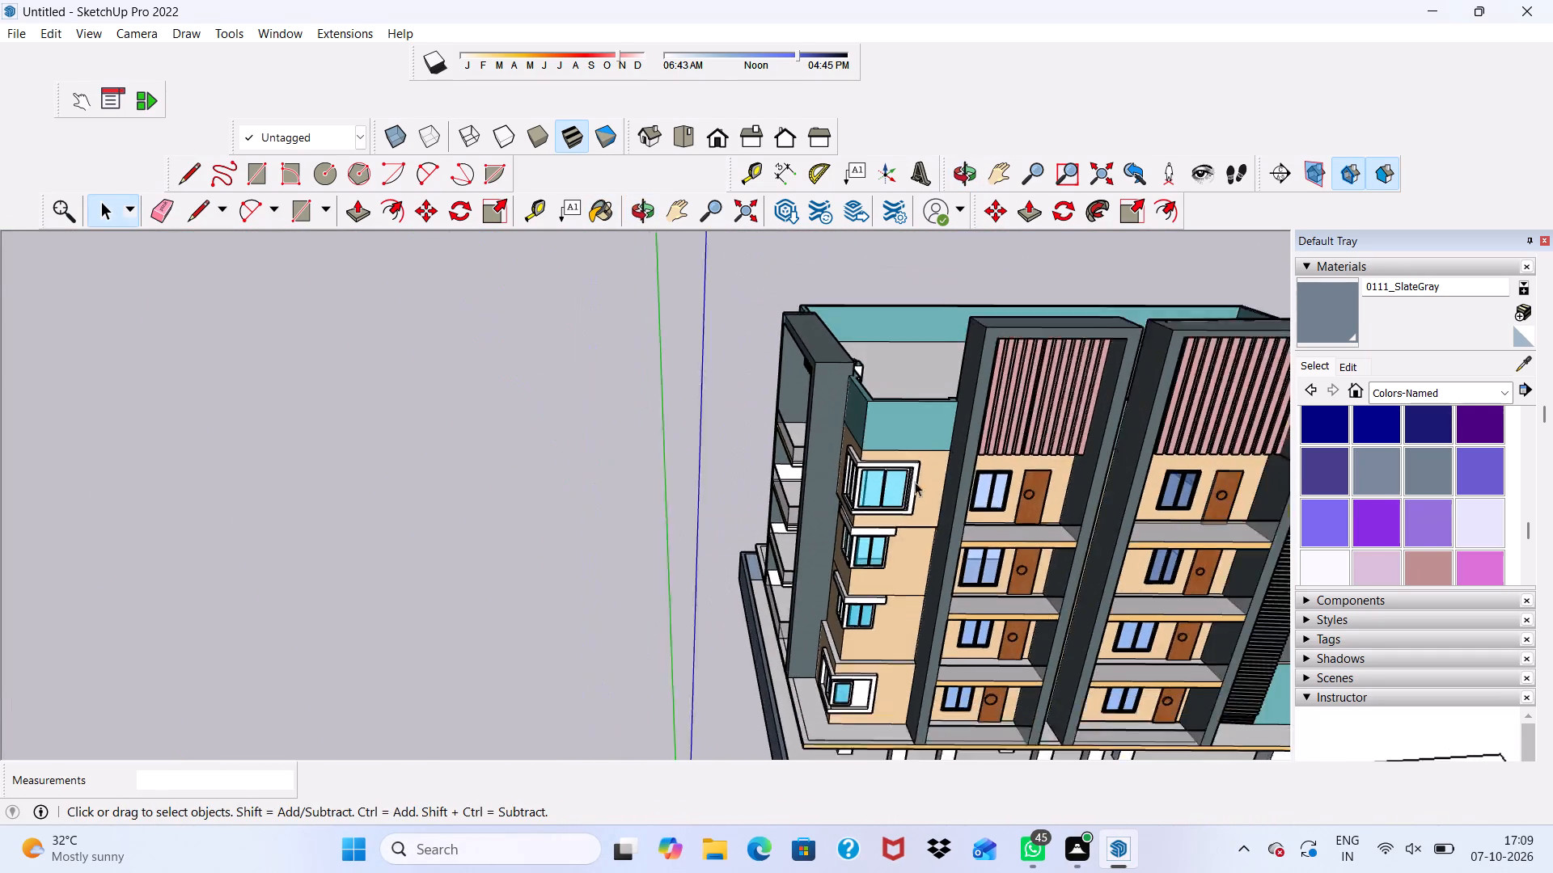
{"action": "scroll", "coordinate": [915, 482], "scroll_direction": "down", "scroll_amount": 7}
{"action": "middle_click_drag", "start_coordinate": [1135, 709], "coordinate": [987, 504]}
{"action": "scroll", "coordinate": [987, 504], "scroll_direction": "up", "scroll_amount": 2}
{"action": "scroll", "coordinate": [995, 542], "scroll_direction": "down", "scroll_amount": 4}
{"action": "scroll", "coordinate": [967, 637], "scroll_direction": "up", "scroll_amount": 1}
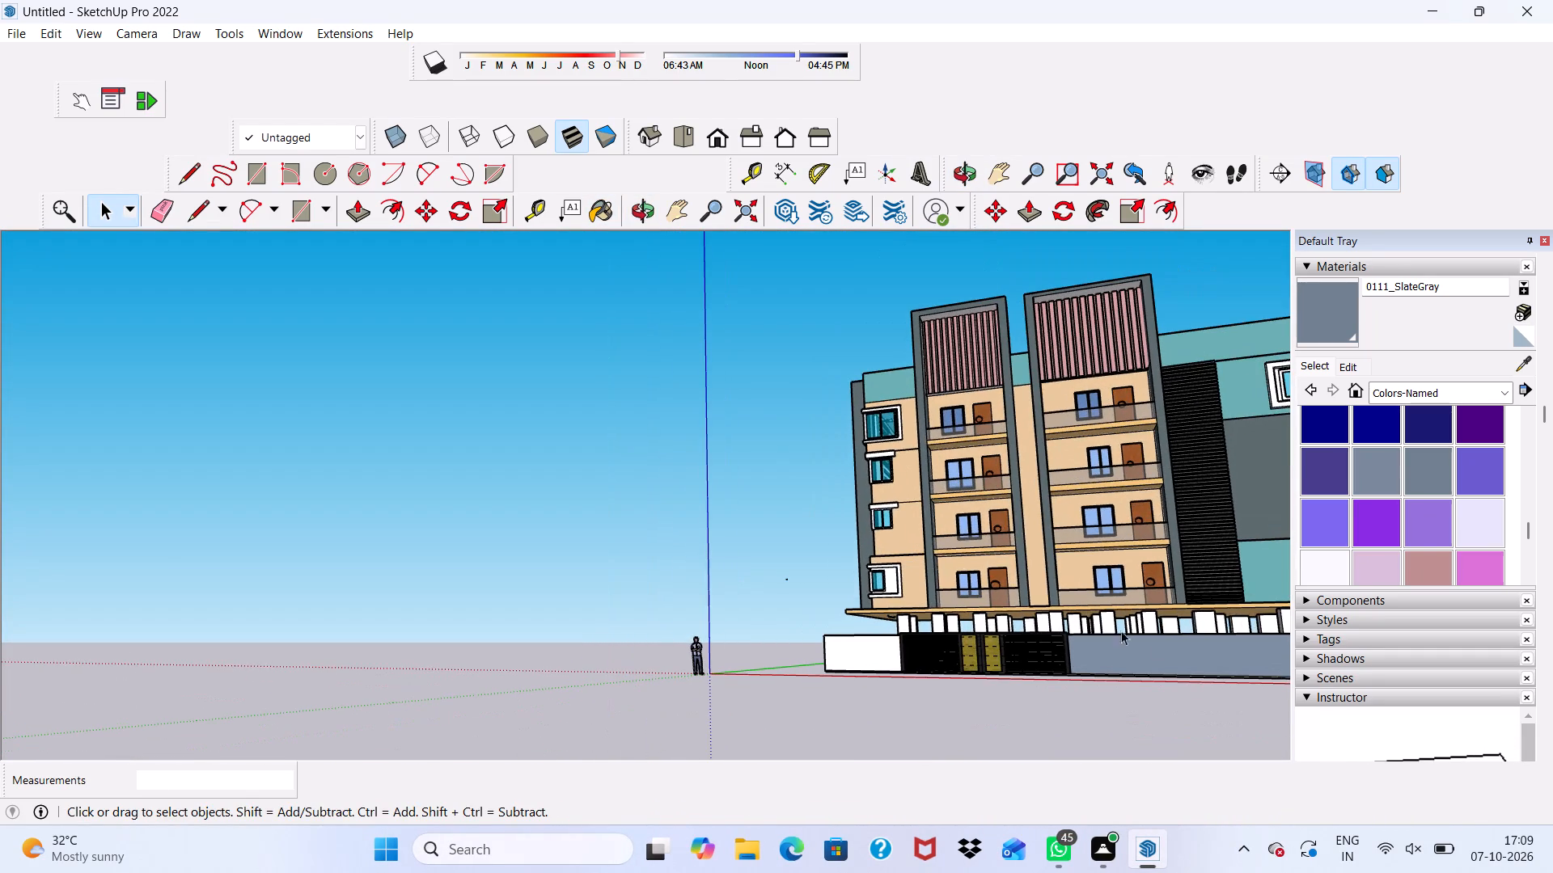
{"action": "left_click", "coordinate": [1373, 487]}
{"action": "scroll", "coordinate": [935, 752], "scroll_direction": "up", "scroll_amount": 3}
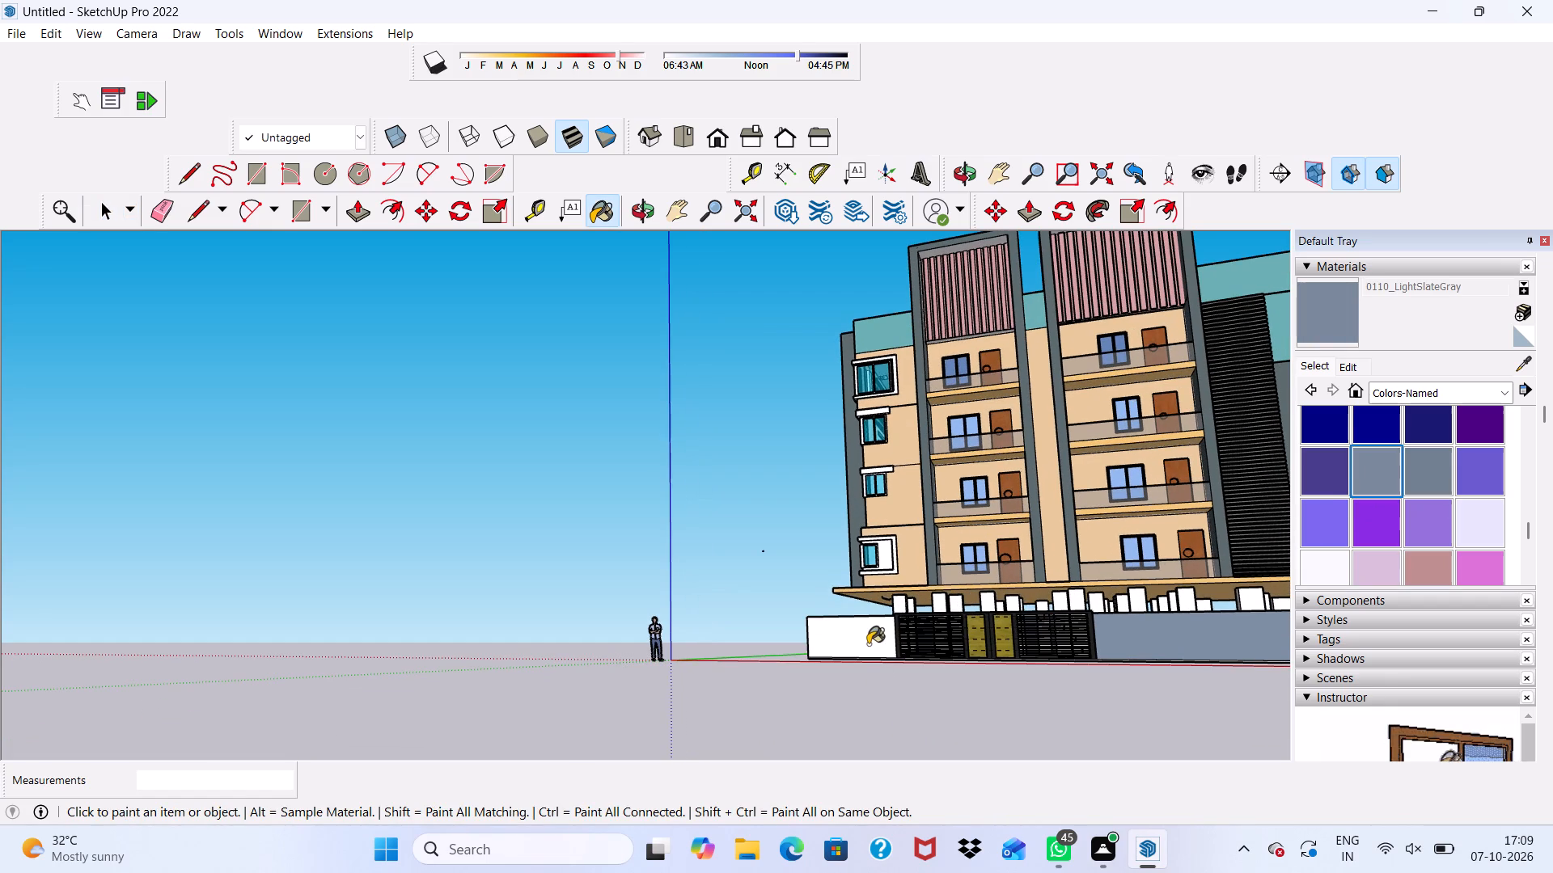
{"action": "left_click", "coordinate": [868, 643]}
{"action": "middle_click_drag", "start_coordinate": [868, 643], "coordinate": [1094, 712]}
{"action": "key", "text": "space"}
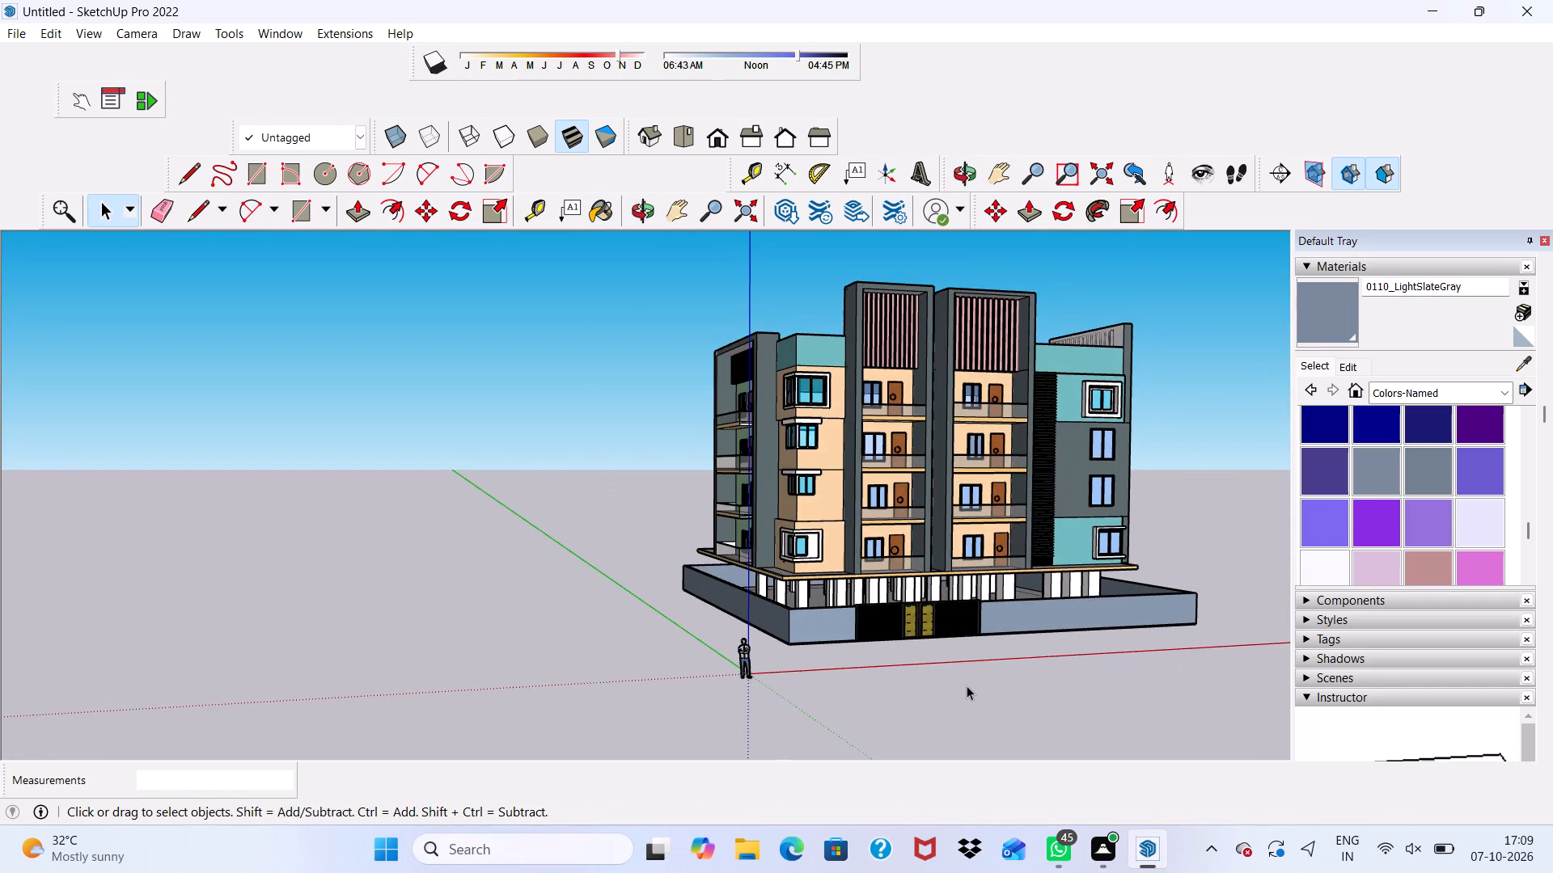
Examine the front facade, gate and painted compound wall from several angles.
{"action": "scroll", "coordinate": [967, 685], "scroll_direction": "down", "scroll_amount": 1}
{"action": "scroll", "coordinate": [967, 685], "scroll_direction": "up", "scroll_amount": 4}
{"action": "scroll", "coordinate": [929, 414], "scroll_direction": "up", "scroll_amount": 4}
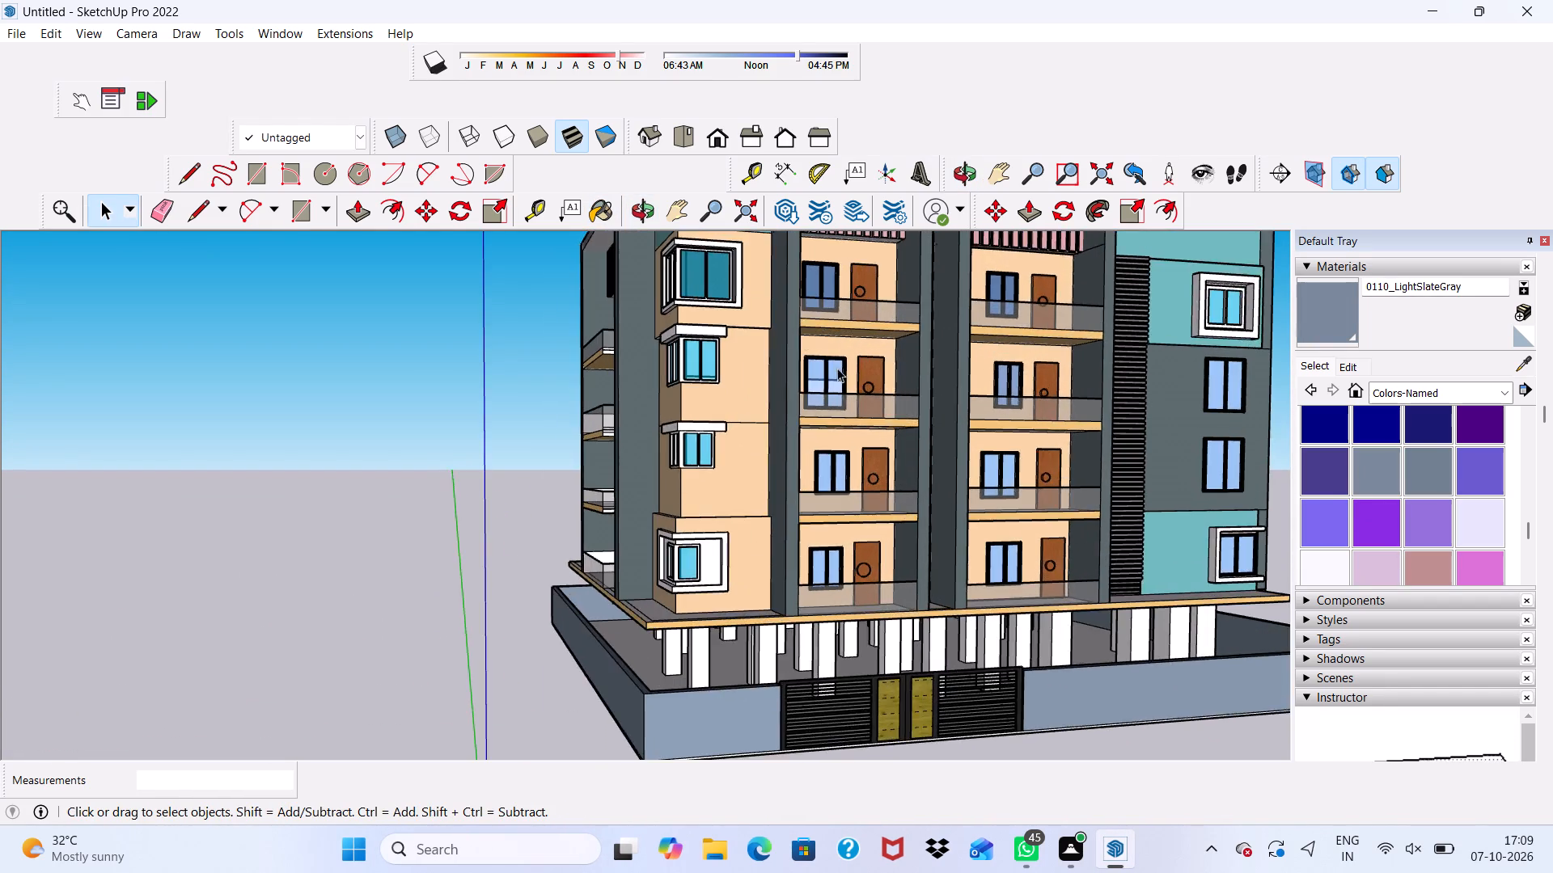
{"action": "scroll", "coordinate": [800, 333], "scroll_direction": "down", "scroll_amount": 8}
{"action": "middle_click_drag", "start_coordinate": [798, 371], "coordinate": [688, 525]}
{"action": "scroll", "coordinate": [788, 474], "scroll_direction": "up", "scroll_amount": 4}
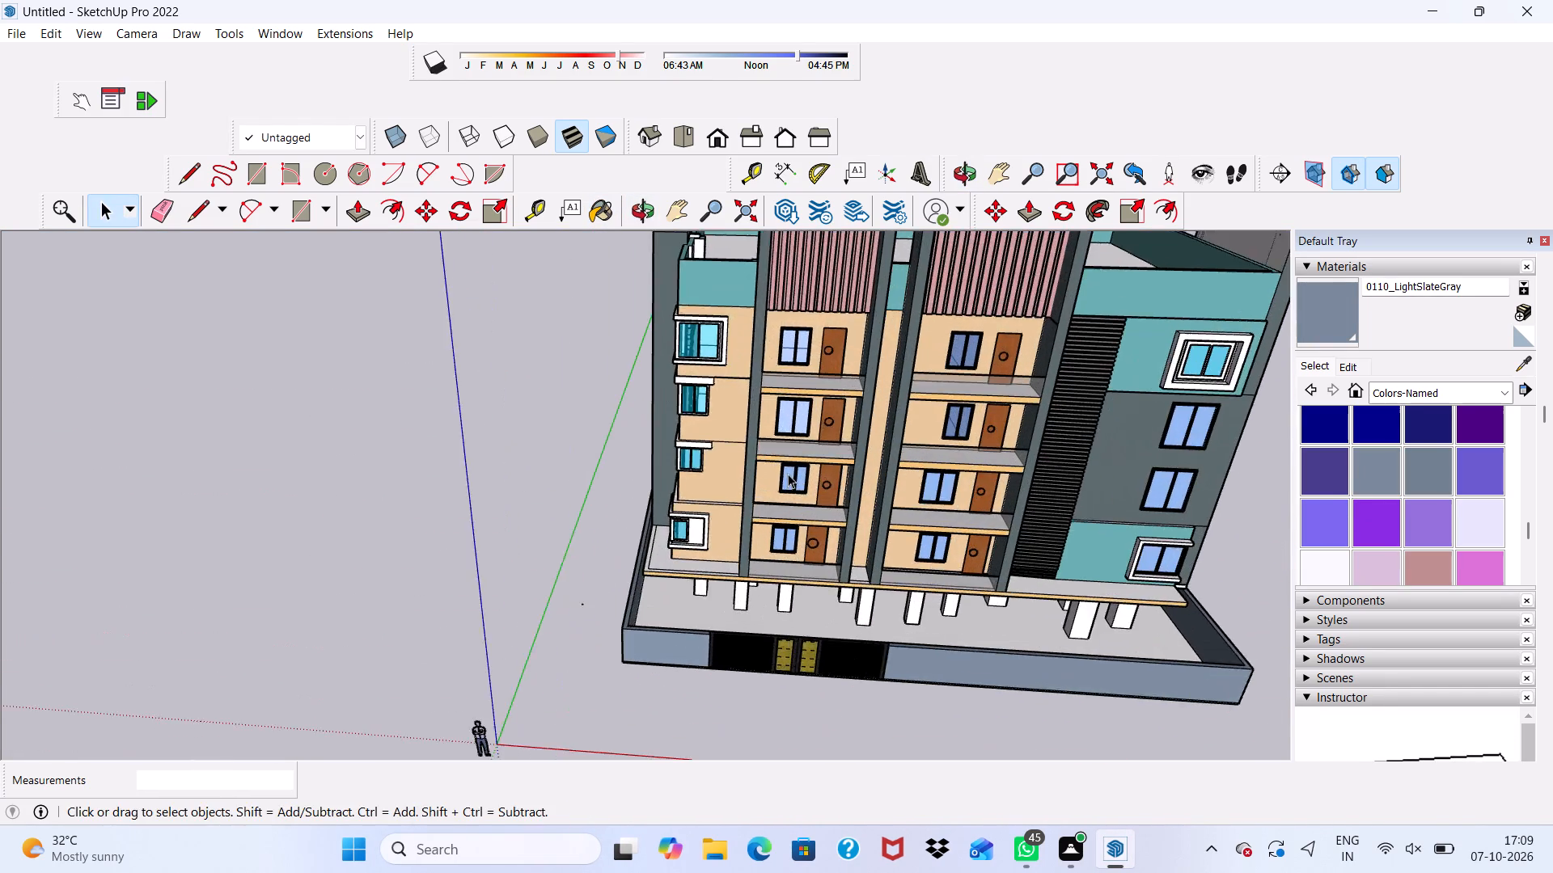
{"action": "scroll", "coordinate": [788, 474], "scroll_direction": "down", "scroll_amount": 1}
{"action": "middle_click_drag", "start_coordinate": [792, 494], "coordinate": [825, 338]}
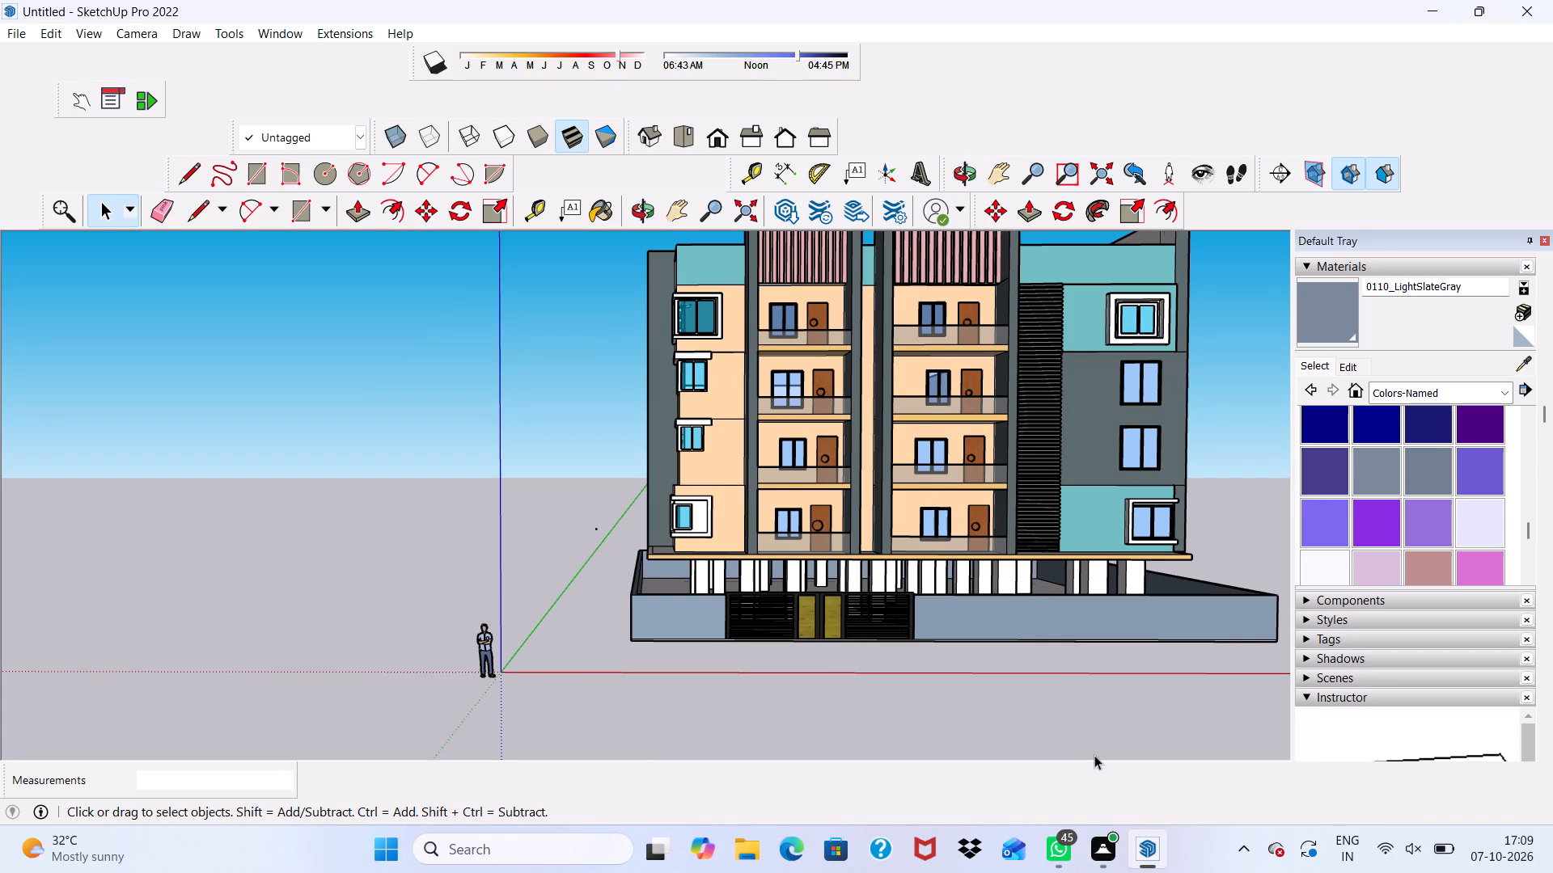
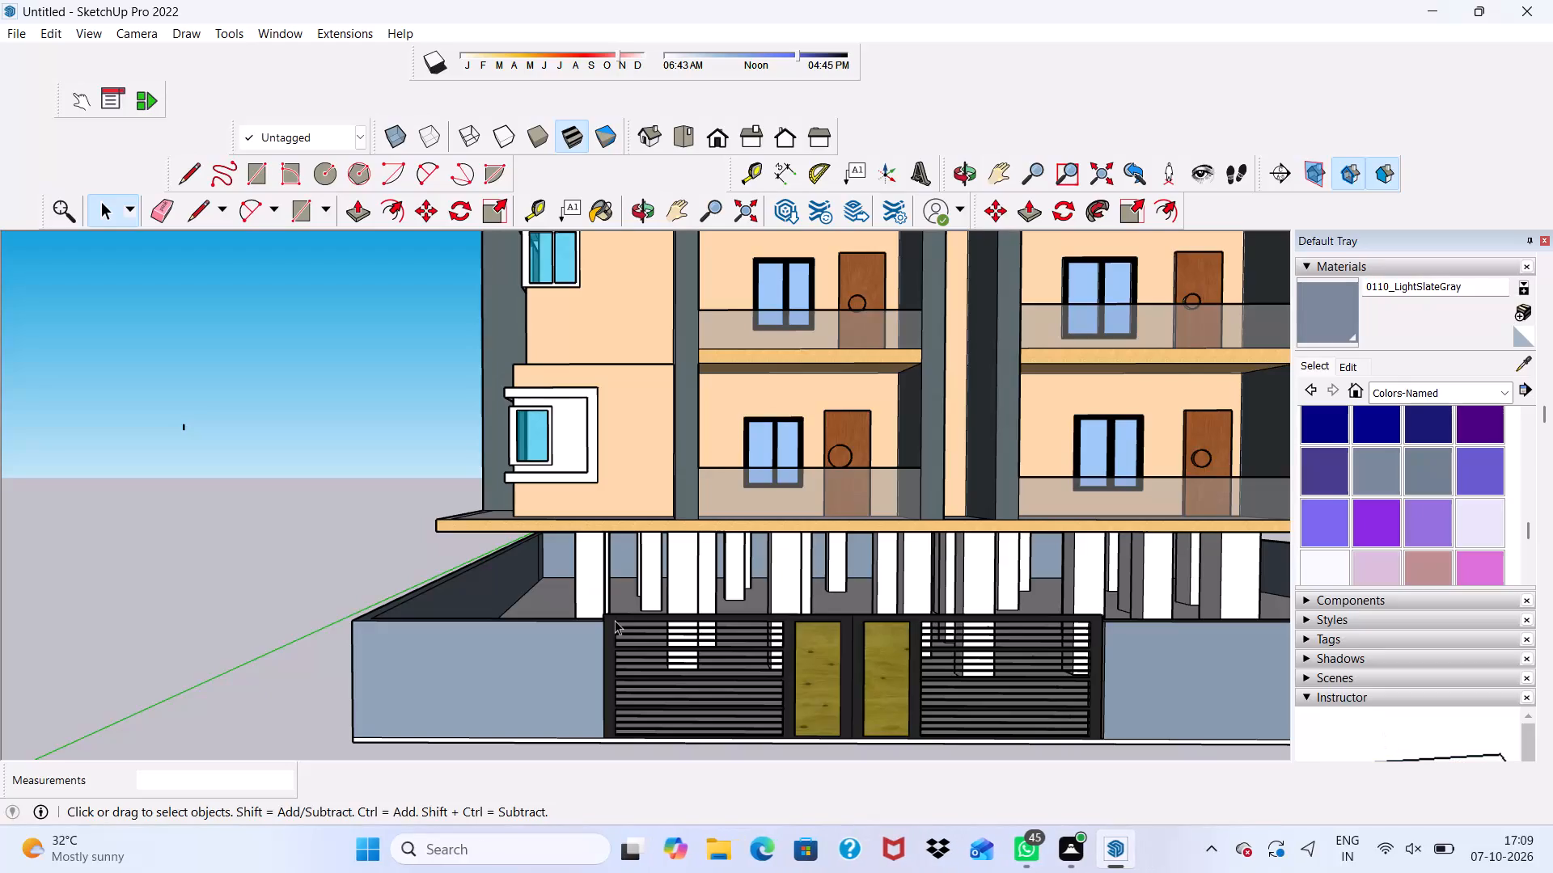
Paint the white base strip along the front compound wall below the gate with 0110_LightSlateGray.
{"action": "left_click", "coordinate": [1377, 478]}
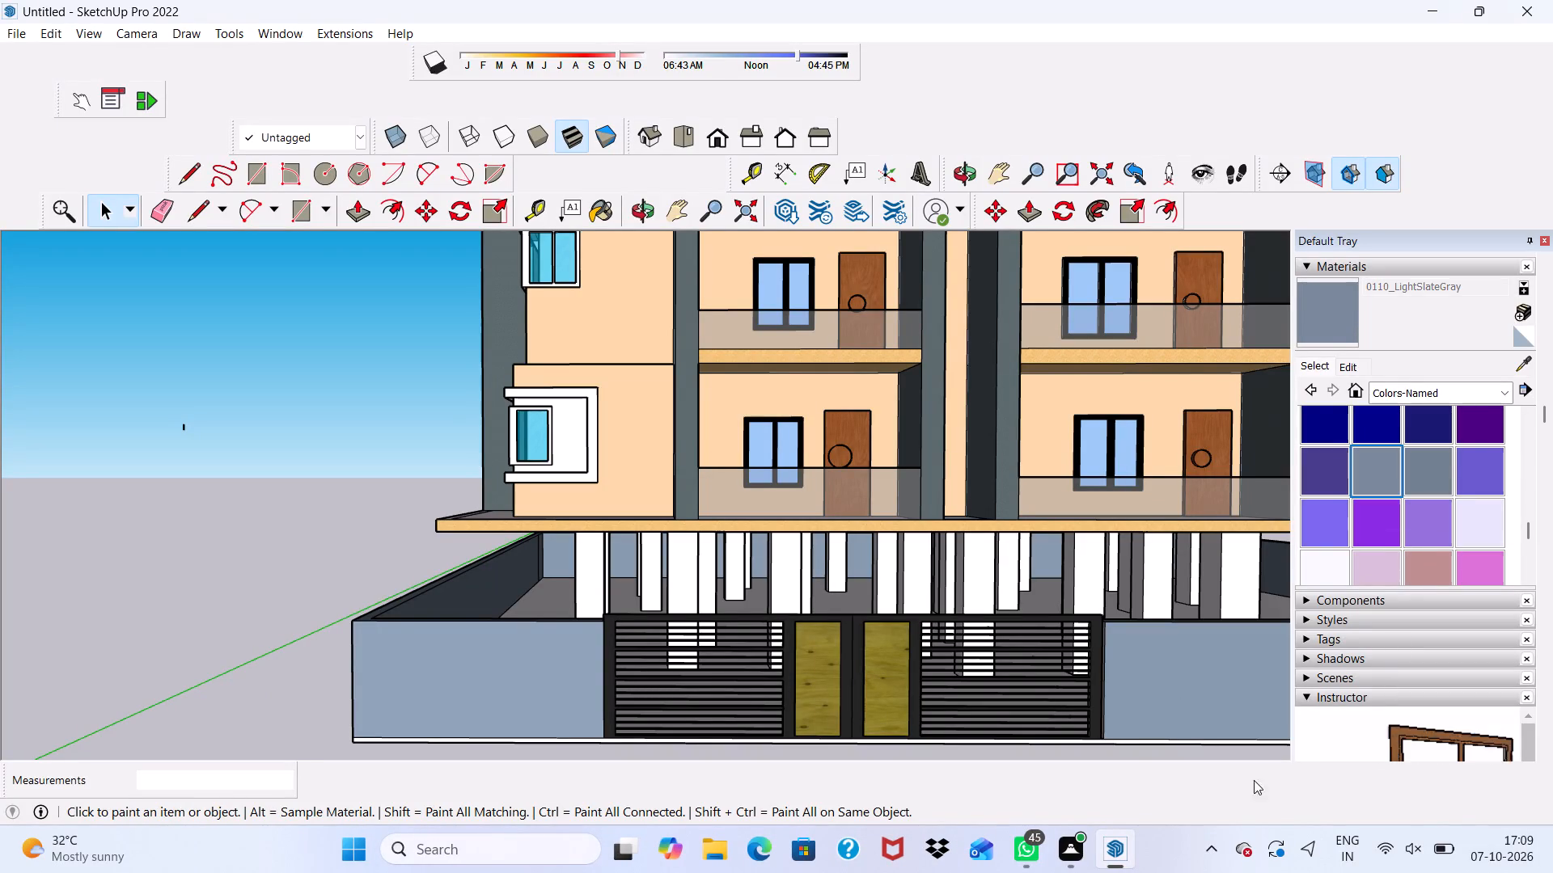
{"action": "scroll", "coordinate": [1215, 775], "scroll_direction": "up", "scroll_amount": 7}
{"action": "left_click", "coordinate": [1145, 741]}
{"action": "scroll", "coordinate": [899, 711], "scroll_direction": "down", "scroll_amount": 2}
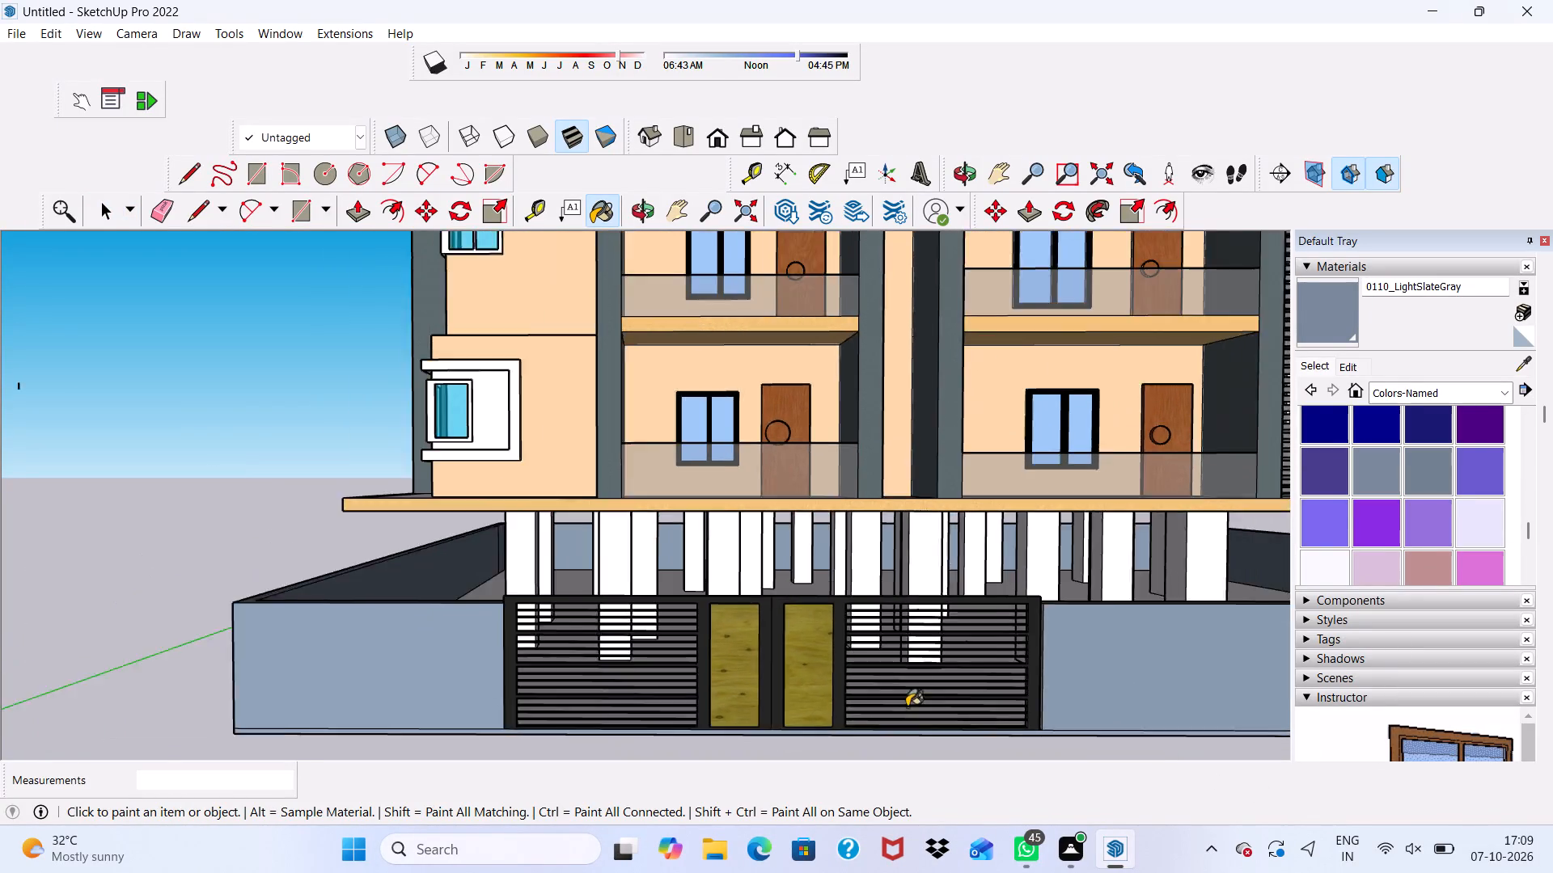
Paint the compound wall's white base strip on the side facing the windowless teal wall with 0110_LightSlateGray.
{"action": "scroll", "coordinate": [907, 706], "scroll_direction": "down", "scroll_amount": 5}
{"action": "middle_click_drag", "start_coordinate": [908, 698], "coordinate": [1146, 741]}
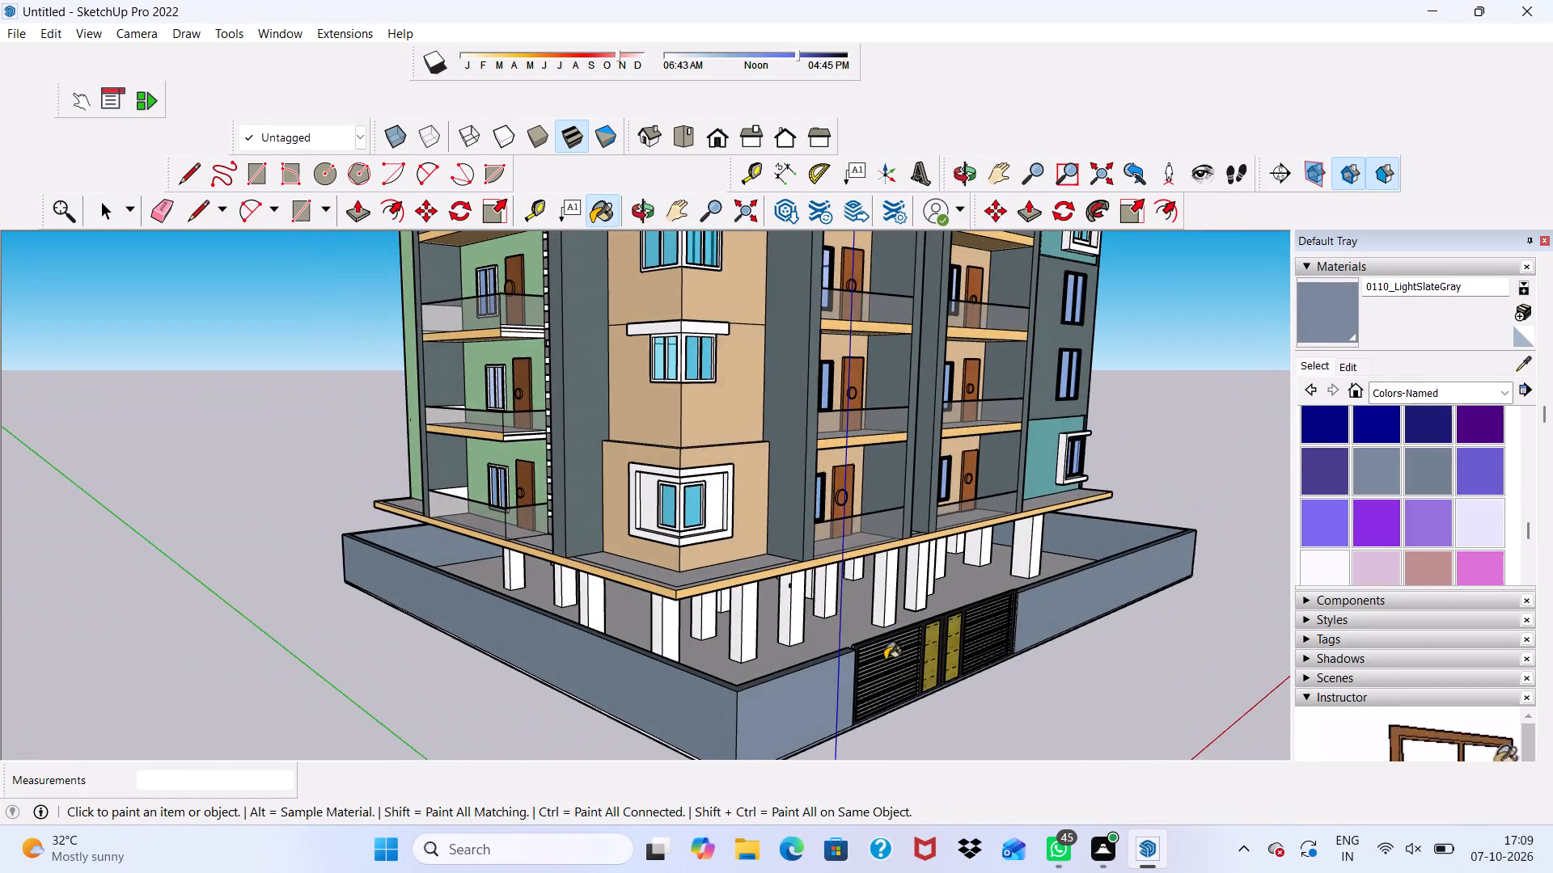
{"action": "scroll", "coordinate": [803, 675], "scroll_direction": "down", "scroll_amount": 3}
{"action": "middle_click_drag", "start_coordinate": [768, 698], "coordinate": [1020, 728]}
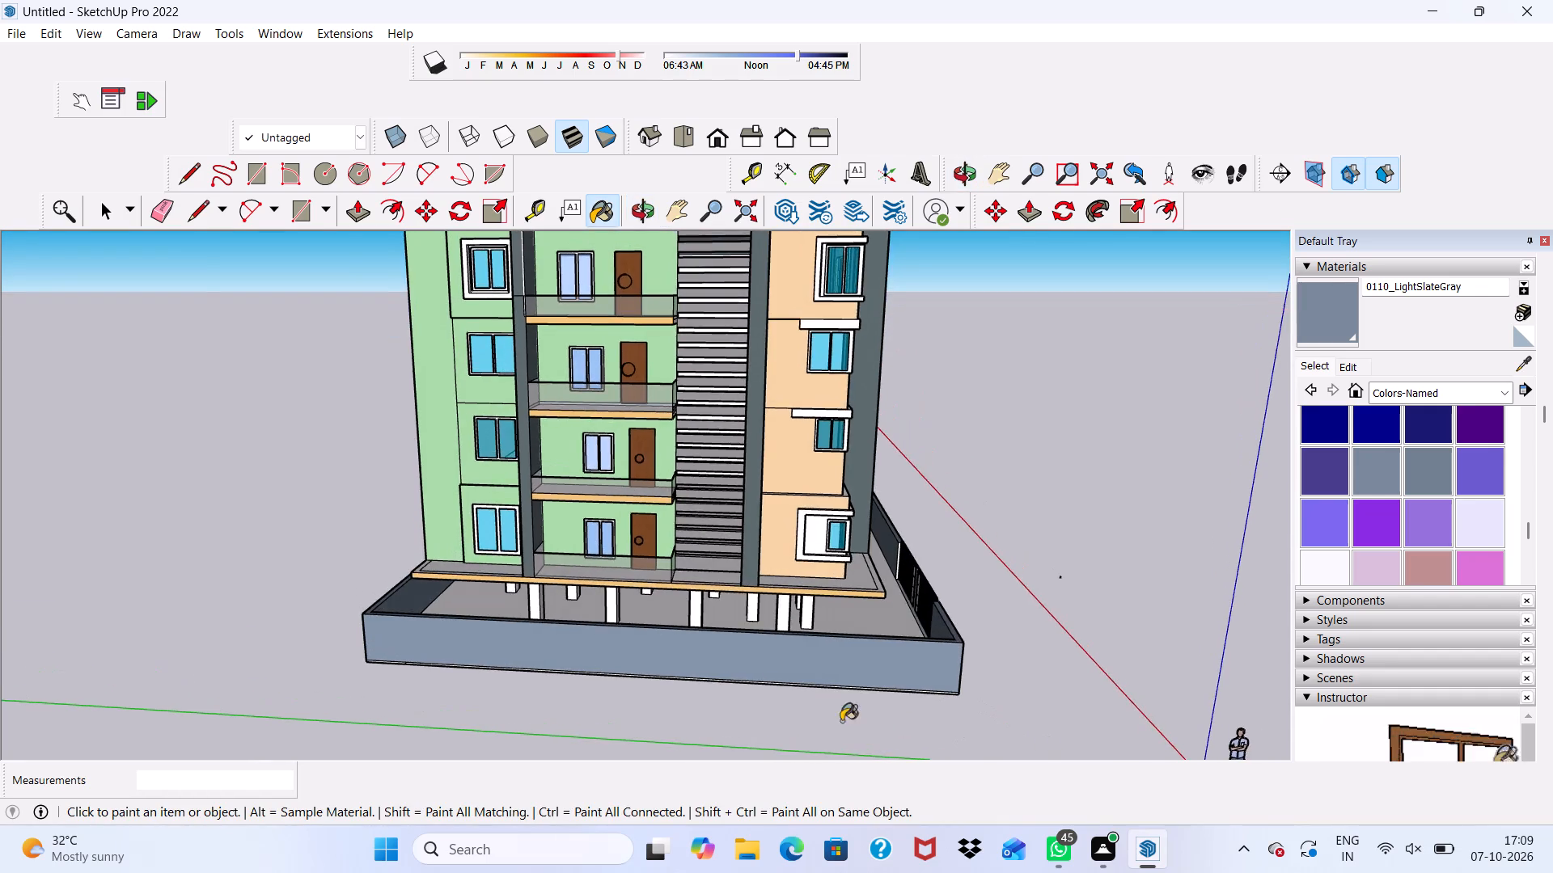
{"action": "scroll", "coordinate": [815, 709], "scroll_direction": "up", "scroll_amount": 4}
{"action": "scroll", "coordinate": [536, 699], "scroll_direction": "down", "scroll_amount": 1}
{"action": "middle_click_drag", "start_coordinate": [536, 699], "coordinate": [1037, 660]}
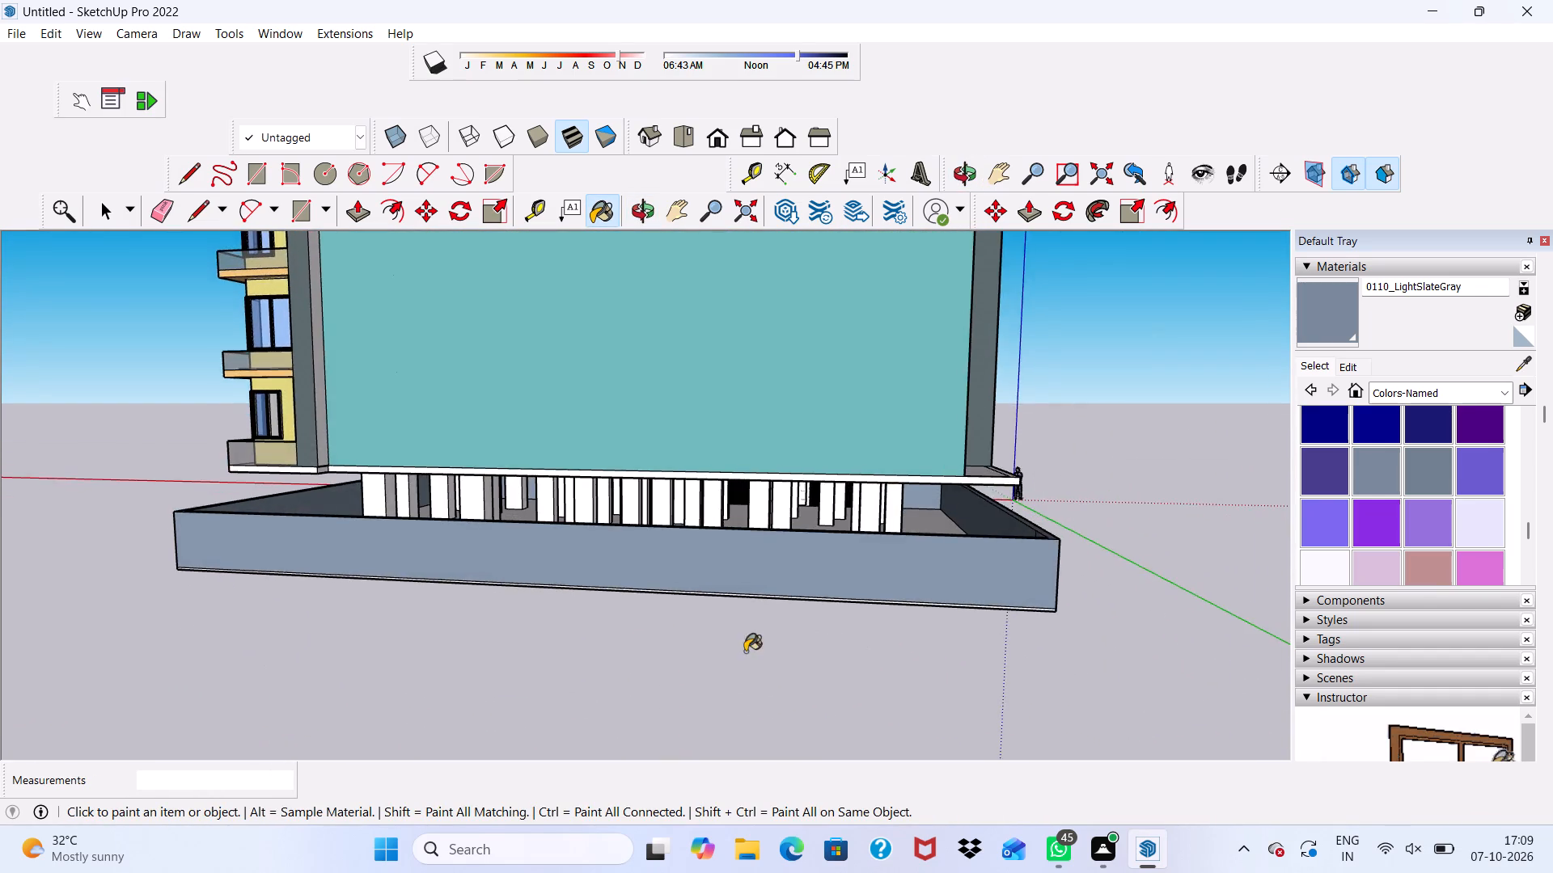
{"action": "scroll", "coordinate": [740, 648], "scroll_direction": "up", "scroll_amount": 9}
{"action": "left_click", "coordinate": [732, 570]}
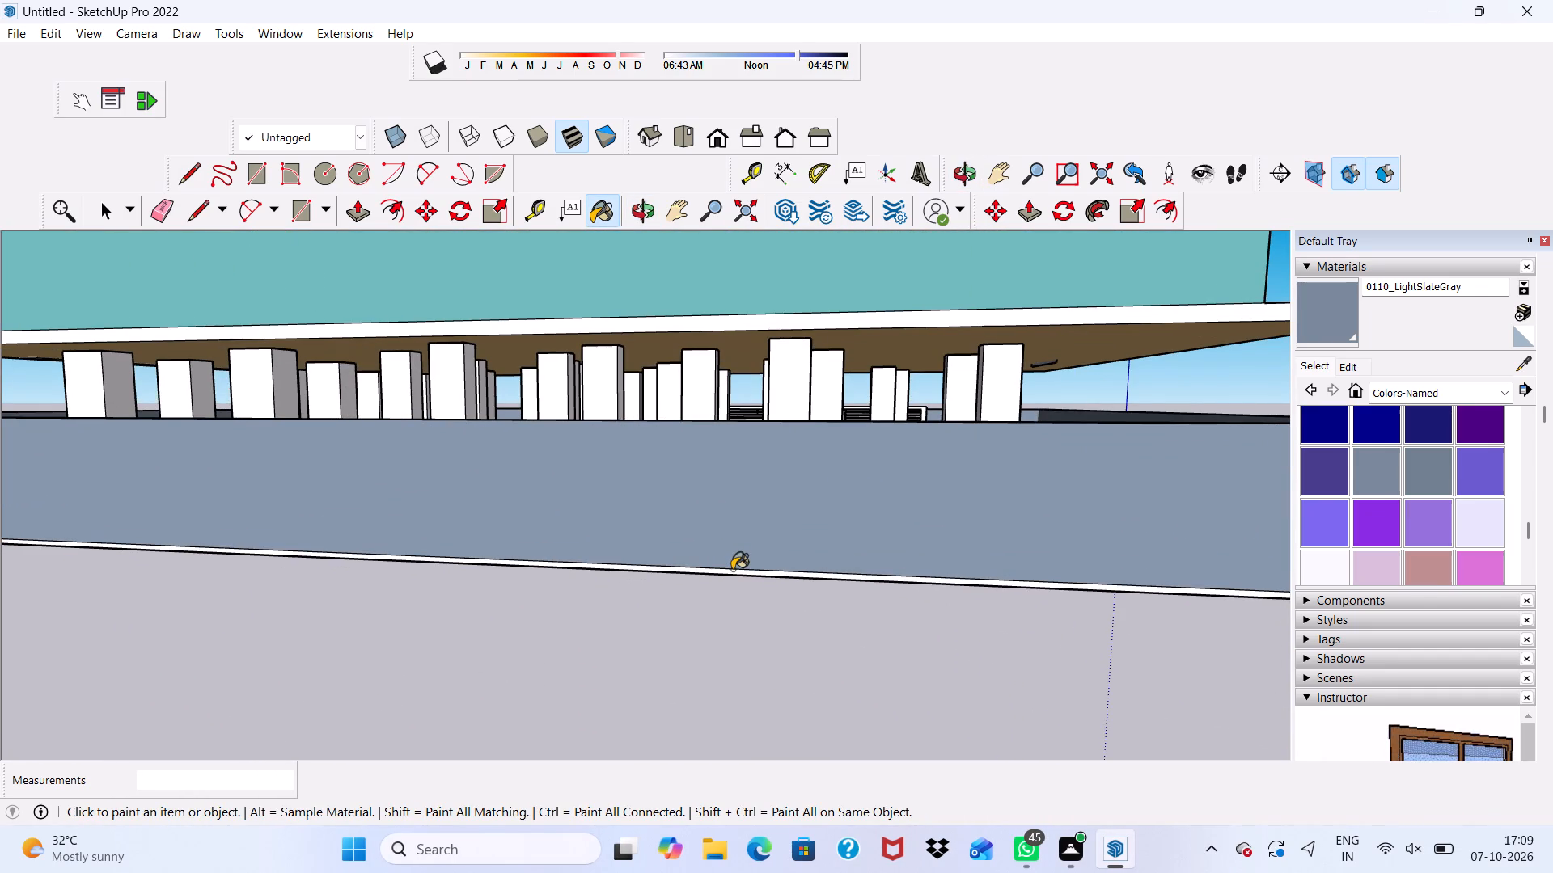
{"action": "scroll", "coordinate": [732, 570], "scroll_direction": "up", "scroll_amount": 1}
{"action": "left_click", "coordinate": [735, 576]}
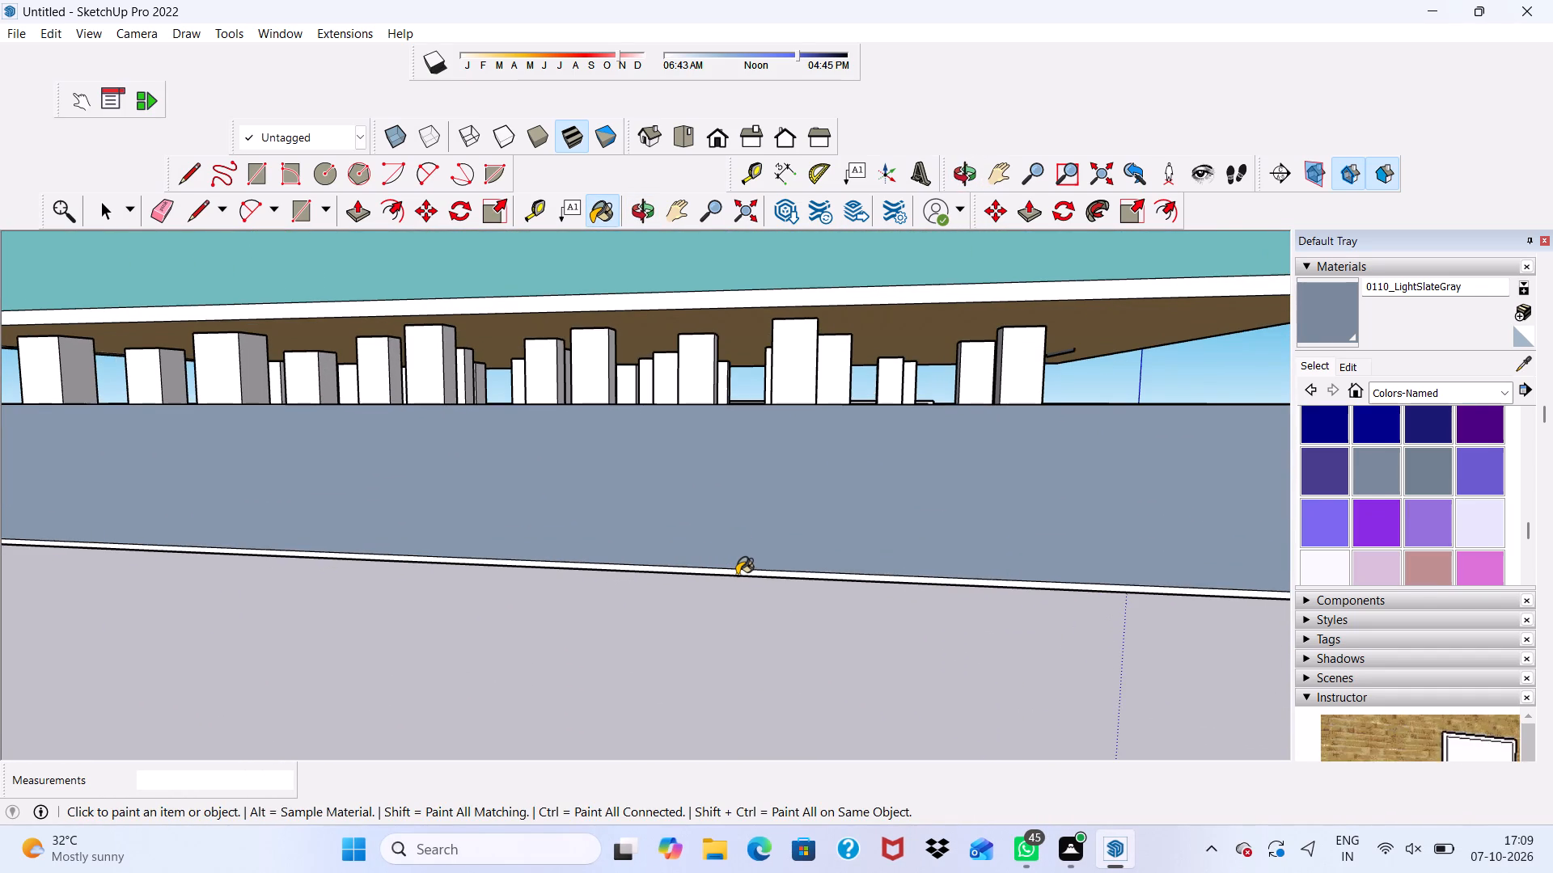
{"action": "left_click", "coordinate": [738, 574]}
Paint both white sections of the compound wall's base strip along the green facade side with 0110_LightSlateGray.
{"action": "scroll", "coordinate": [738, 574], "scroll_direction": "down", "scroll_amount": 12}
{"action": "middle_click_drag", "start_coordinate": [840, 624], "coordinate": [605, 652]}
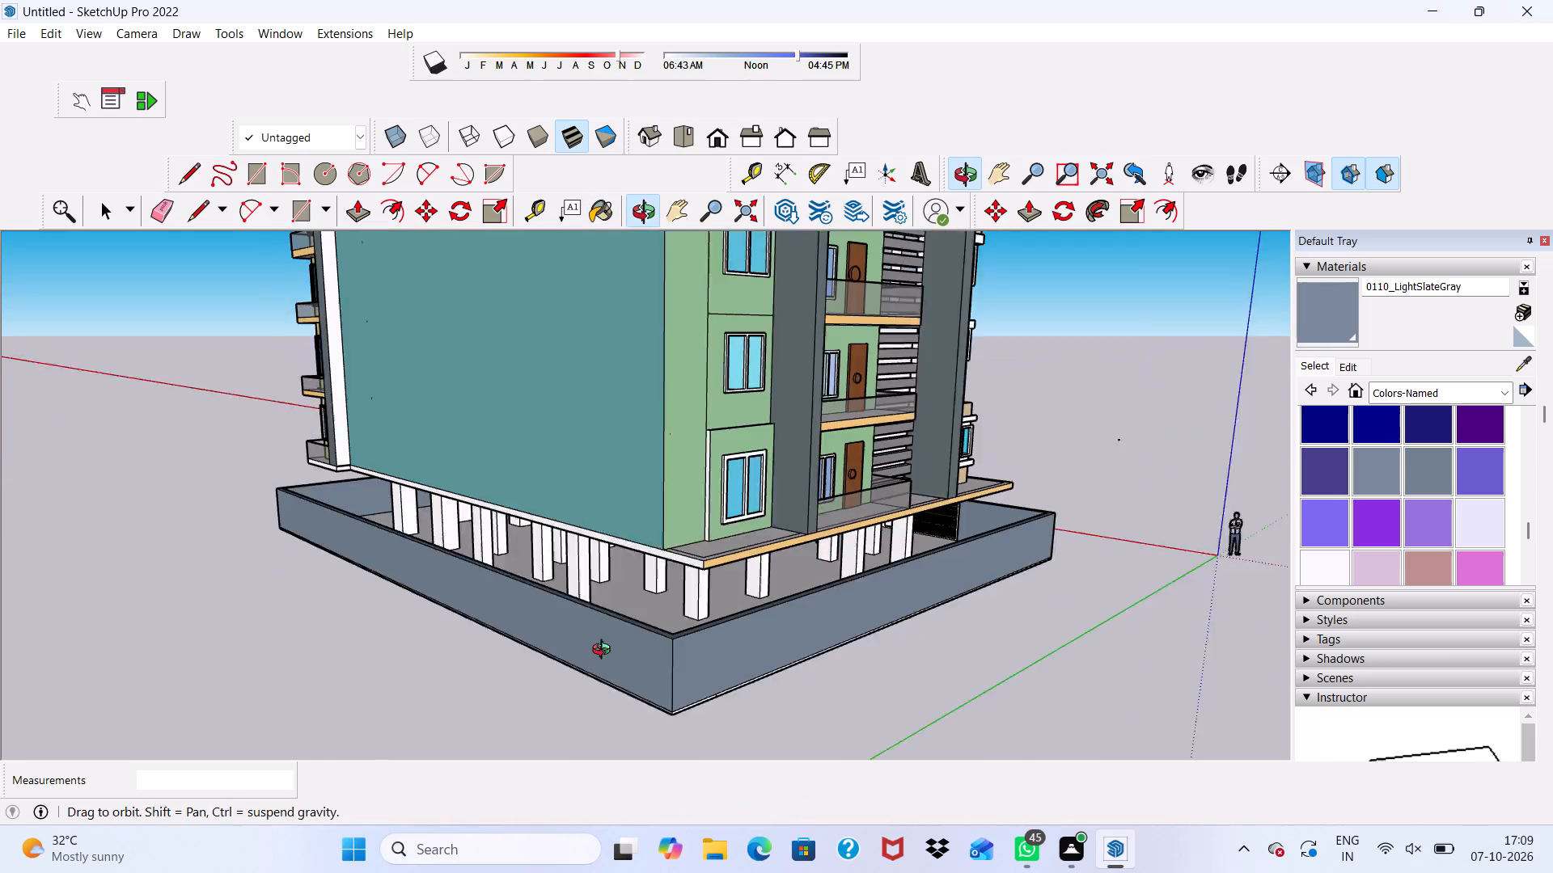
{"action": "middle_click_drag", "start_coordinate": [605, 652], "coordinate": [585, 642]}
{"action": "scroll", "coordinate": [629, 676], "scroll_direction": "up", "scroll_amount": 9}
{"action": "left_click", "coordinate": [633, 670]}
{"action": "scroll", "coordinate": [610, 677], "scroll_direction": "up", "scroll_amount": 4}
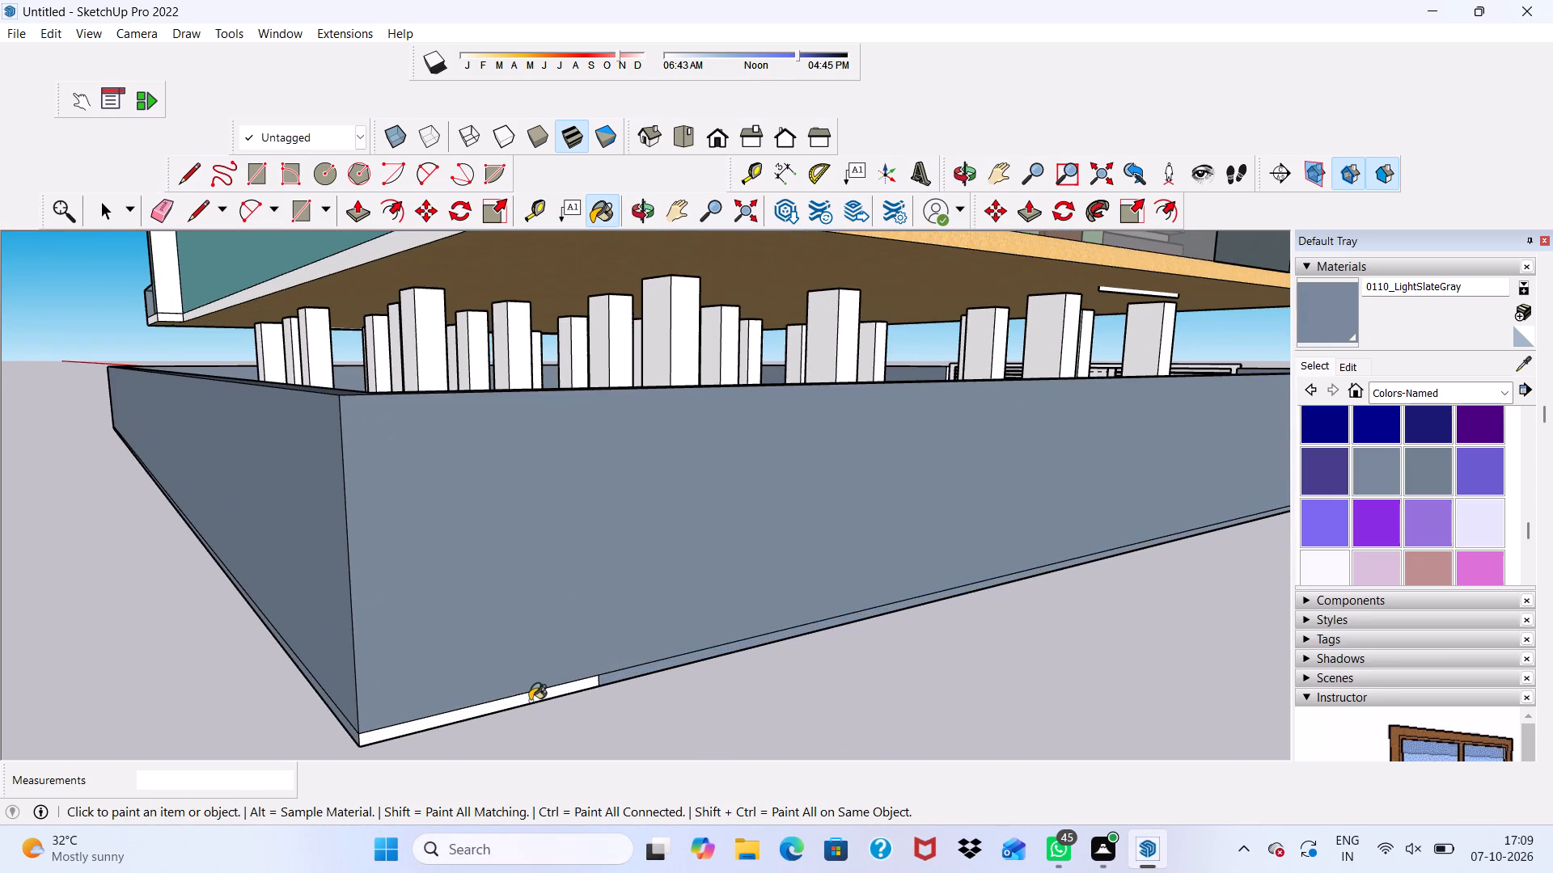
{"action": "left_click", "coordinate": [528, 702]}
Paint the base of the longer front compound wall segment beside the gate with 0110_LightSlateGray.
{"action": "scroll", "coordinate": [528, 702], "scroll_direction": "down", "scroll_amount": 11}
{"action": "middle_click_drag", "start_coordinate": [677, 667], "coordinate": [391, 691]}
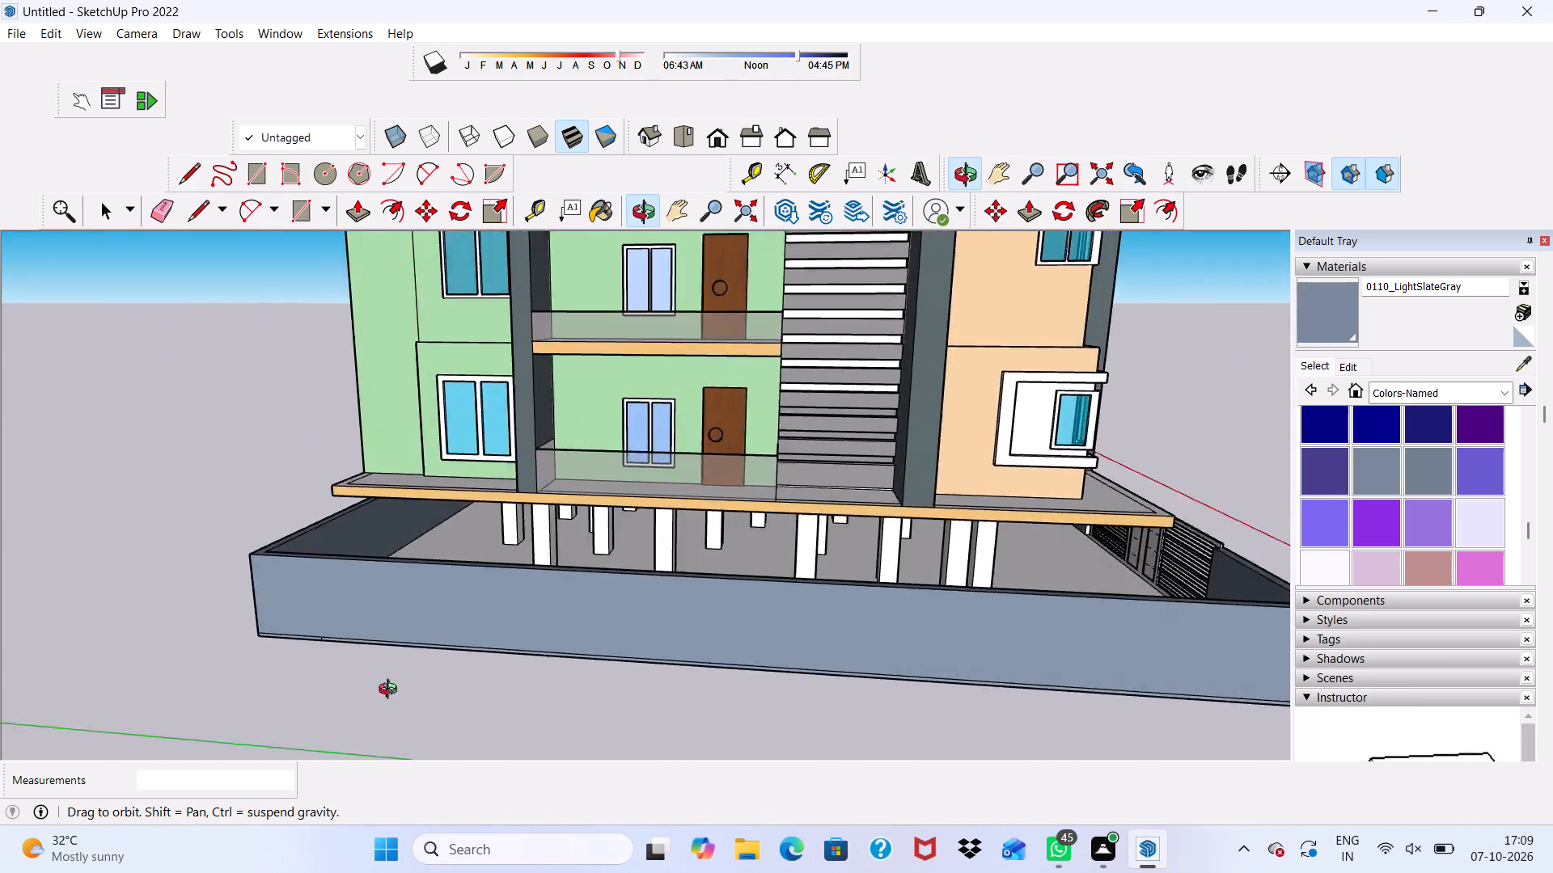
{"action": "middle_click_drag", "start_coordinate": [391, 691], "coordinate": [260, 691]}
{"action": "scroll", "coordinate": [499, 685], "scroll_direction": "down", "scroll_amount": 4}
{"action": "scroll", "coordinate": [856, 630], "scroll_direction": "down", "scroll_amount": 1}
{"action": "scroll", "coordinate": [902, 635], "scroll_direction": "up", "scroll_amount": 4}
{"action": "scroll", "coordinate": [1018, 592], "scroll_direction": "down", "scroll_amount": 3}
{"action": "middle_click_drag", "start_coordinate": [1041, 600], "coordinate": [791, 538]}
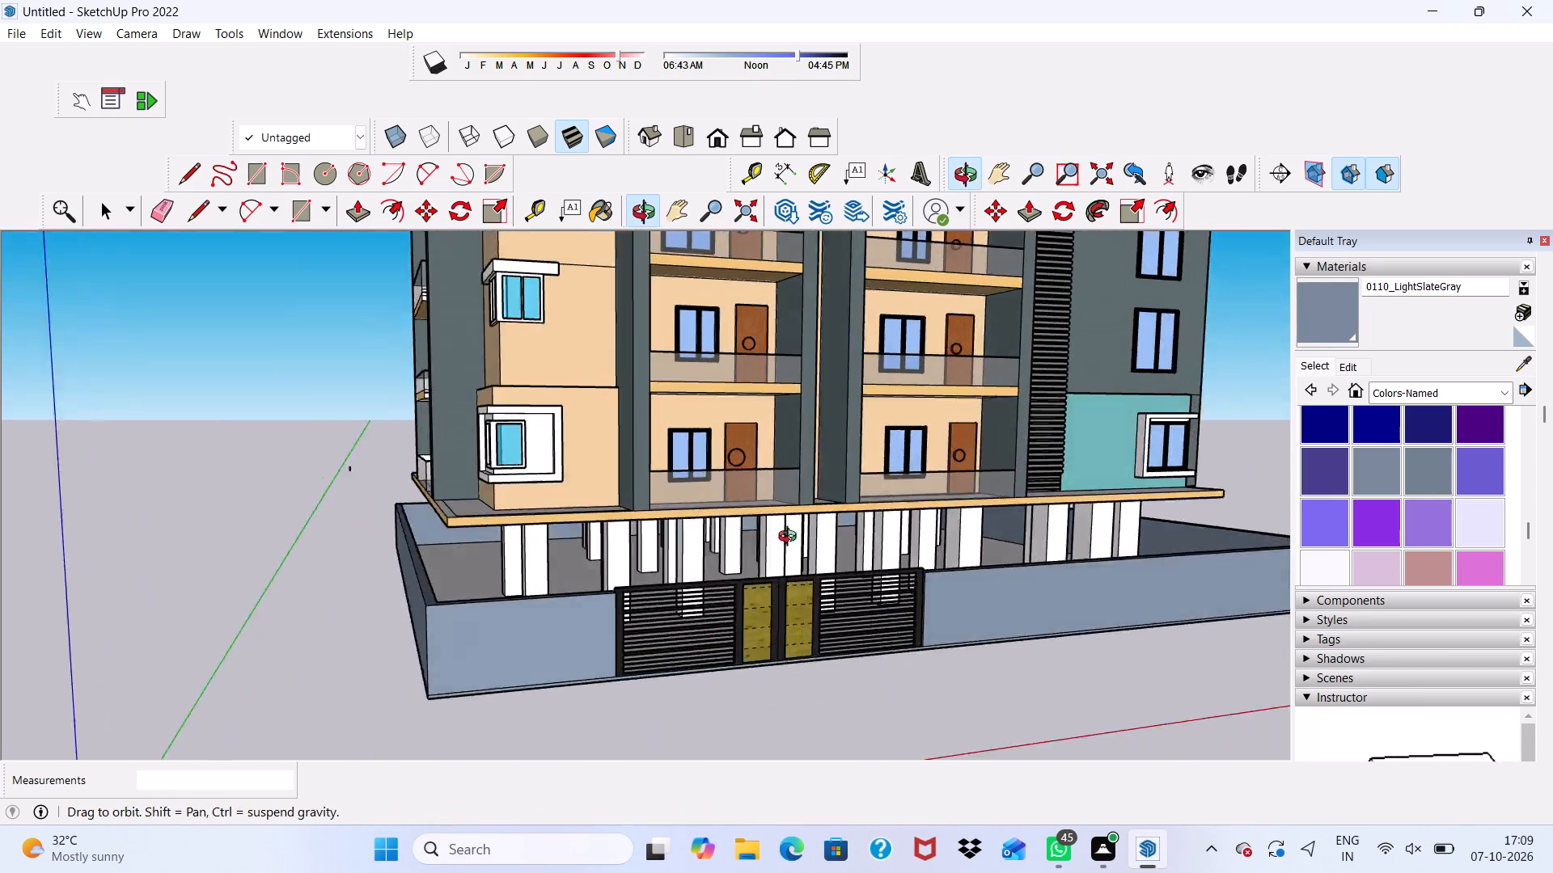
{"action": "middle_click_drag", "start_coordinate": [791, 538], "coordinate": [772, 530]}
{"action": "scroll", "coordinate": [810, 631], "scroll_direction": "up", "scroll_amount": 14}
{"action": "left_click", "coordinate": [868, 602]}
{"action": "scroll", "coordinate": [864, 610], "scroll_direction": "down", "scroll_amount": 4}
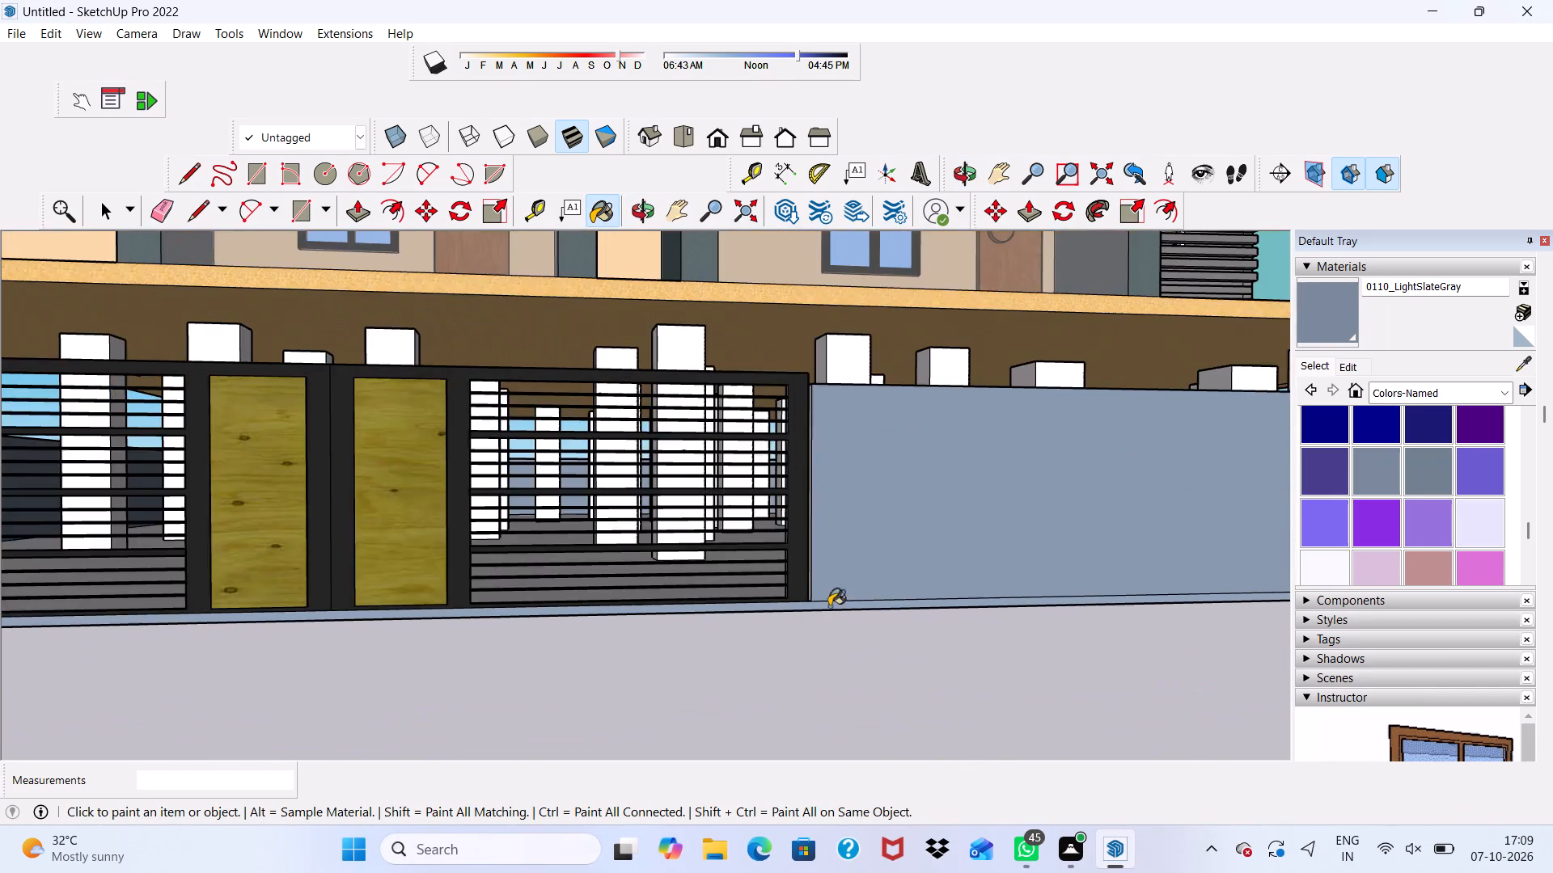
{"action": "scroll", "coordinate": [829, 606], "scroll_direction": "down", "scroll_amount": 15}
{"action": "middle_click_drag", "start_coordinate": [925, 580], "coordinate": [590, 628]}
{"action": "middle_click_drag", "start_coordinate": [590, 628], "coordinate": [809, 629]}
{"action": "key", "text": "space"}
Examine the whole front facade with its gate and painted compound wall.
{"action": "scroll", "coordinate": [809, 629], "scroll_direction": "down", "scroll_amount": 13}
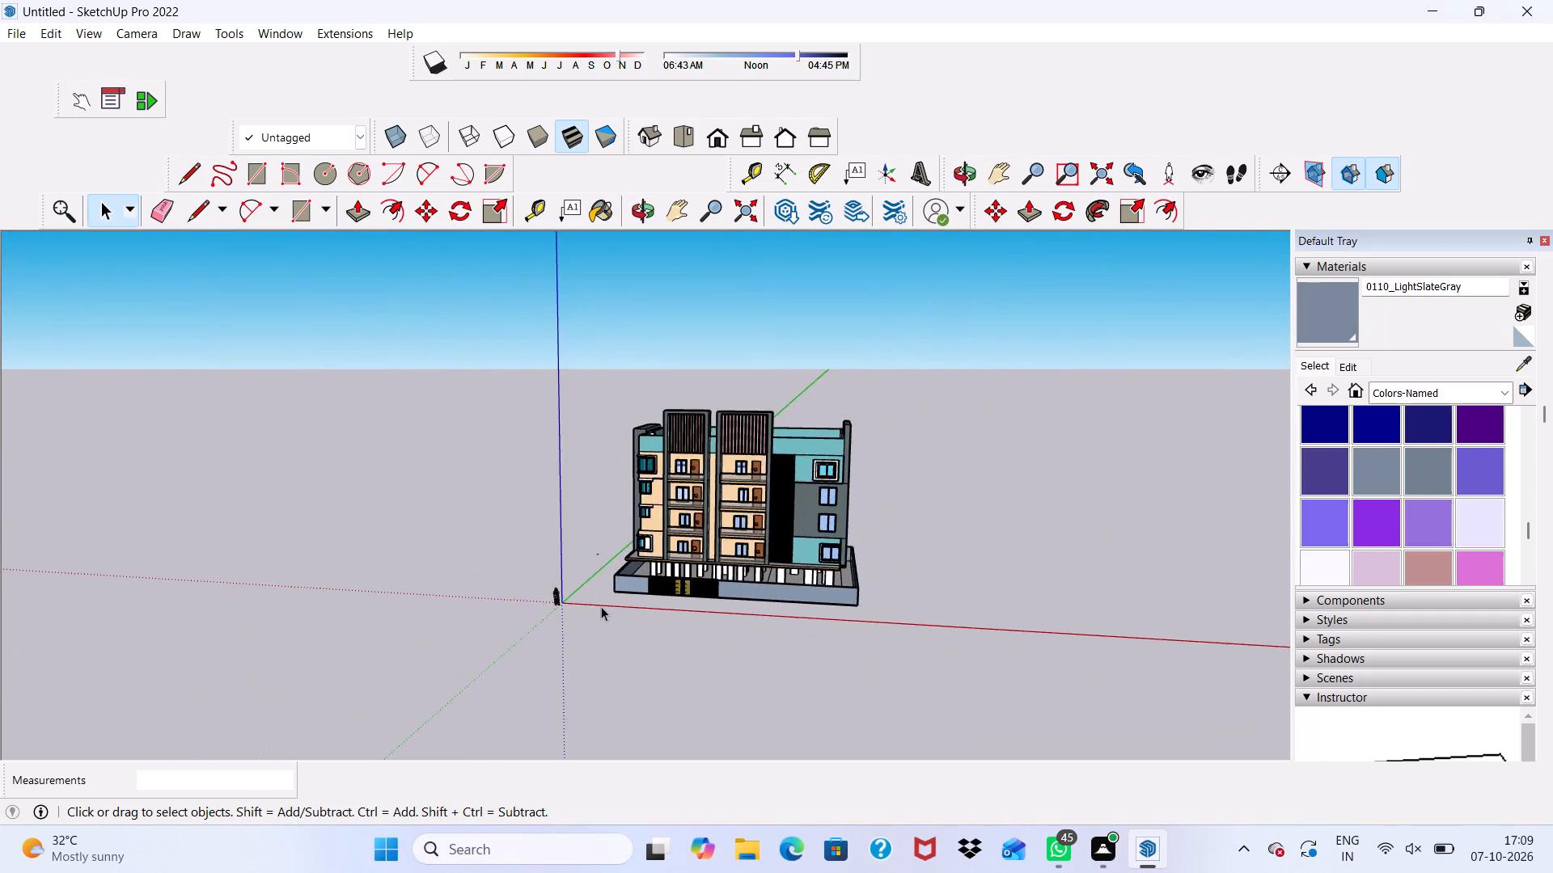
{"action": "scroll", "coordinate": [601, 606], "scroll_direction": "up", "scroll_amount": 19}
{"action": "scroll", "coordinate": [644, 500], "scroll_direction": "down", "scroll_amount": 8}
{"action": "middle_click_drag", "start_coordinate": [605, 591], "coordinate": [738, 570]}
{"action": "scroll", "coordinate": [738, 570], "scroll_direction": "down", "scroll_amount": 7}
{"action": "scroll", "coordinate": [839, 563], "scroll_direction": "up", "scroll_amount": 9}
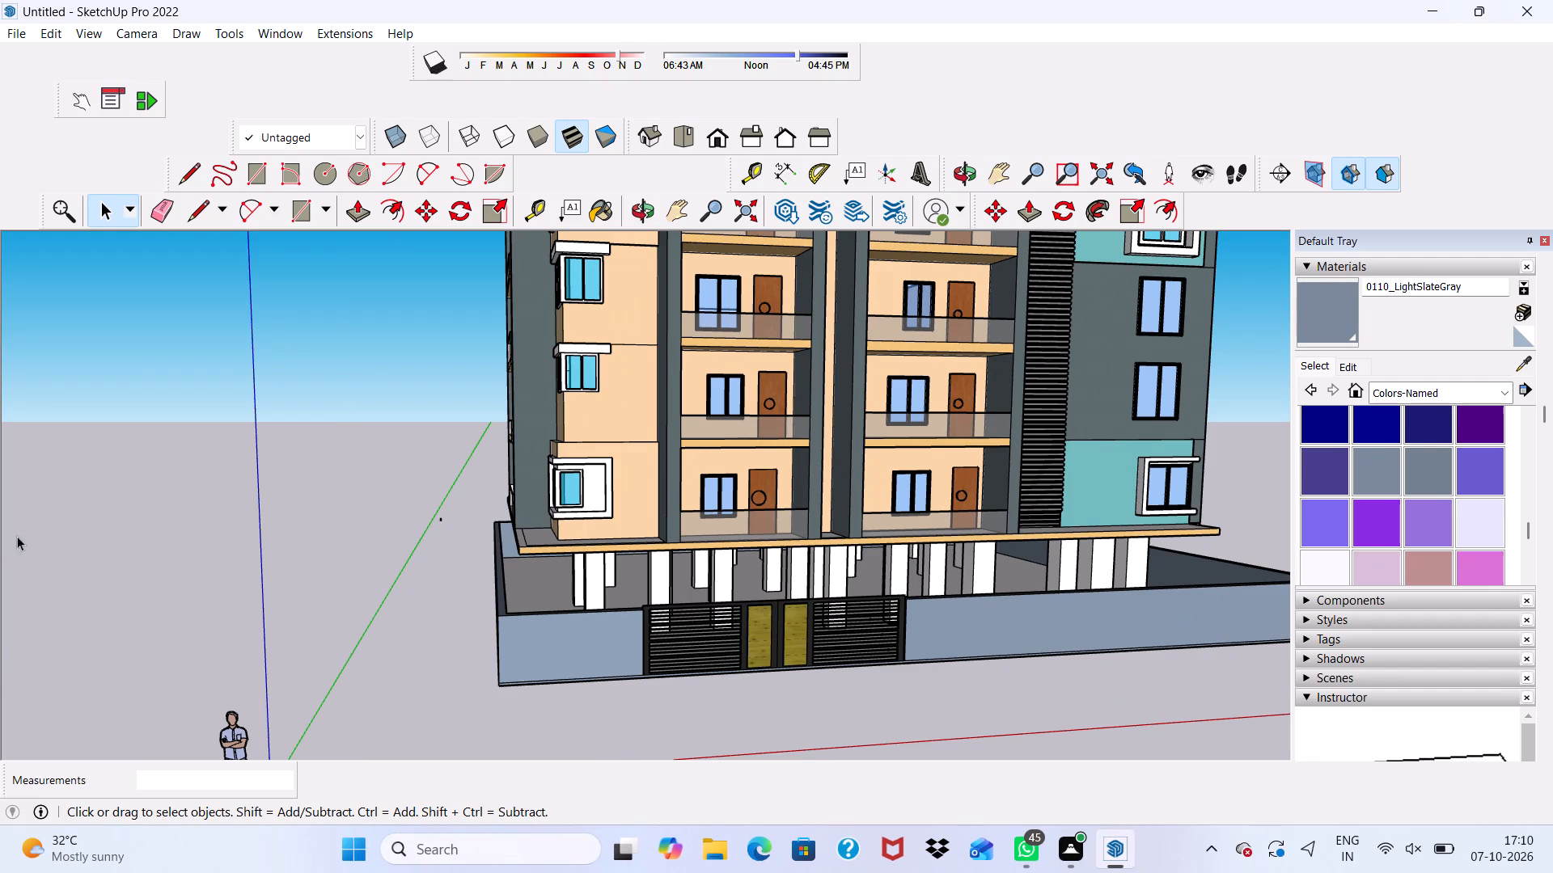
{"action": "scroll", "coordinate": [696, 526], "scroll_direction": "up", "scroll_amount": 4}
{"action": "scroll", "coordinate": [628, 529], "scroll_direction": "down", "scroll_amount": 11}
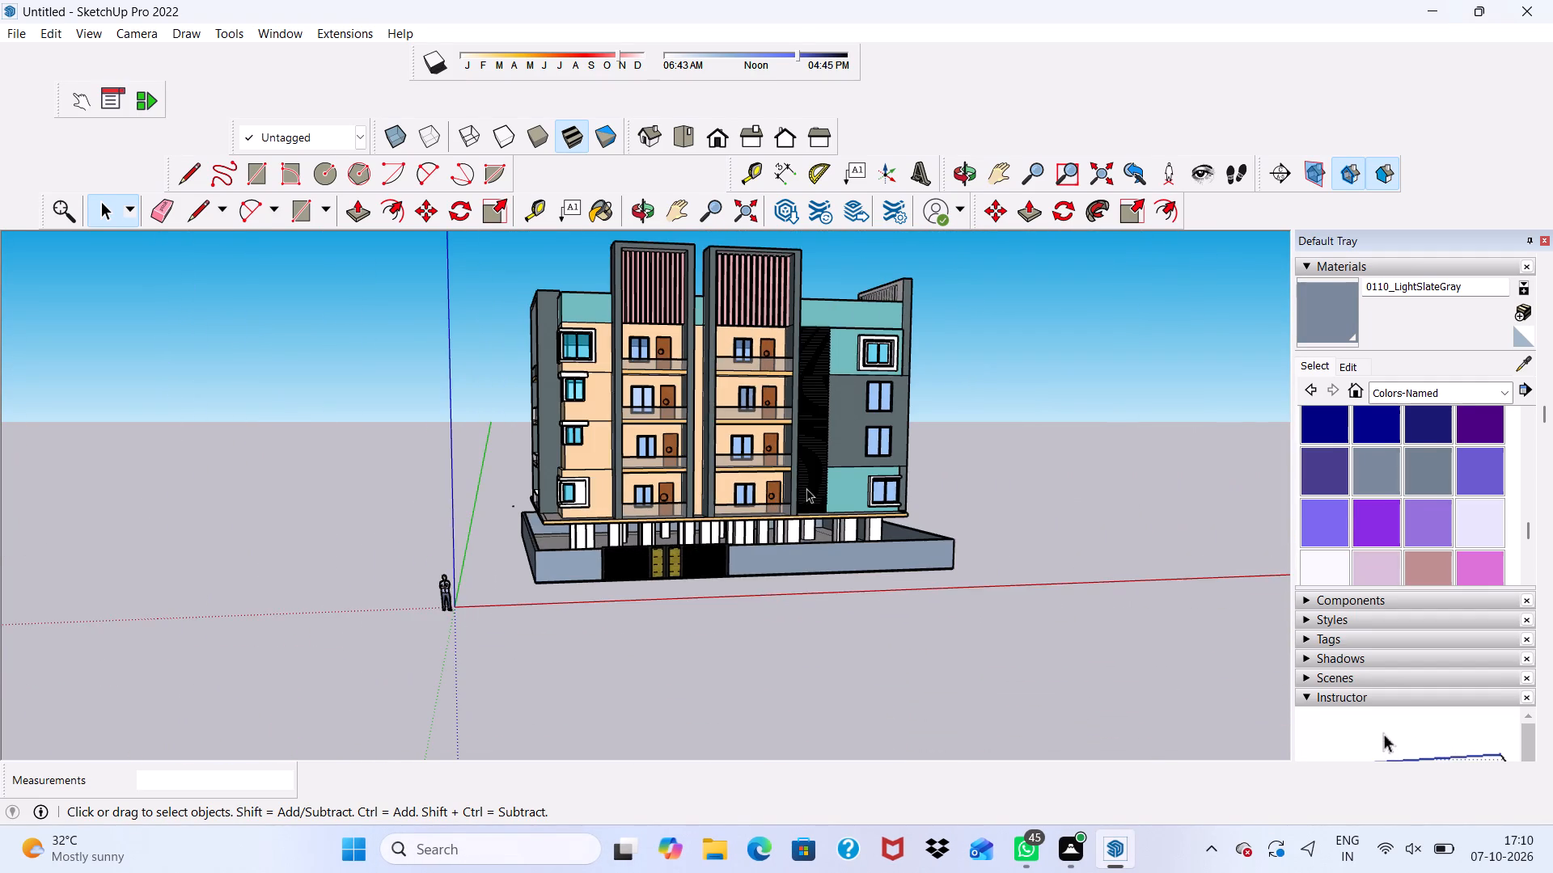
{"action": "scroll", "coordinate": [695, 339], "scroll_direction": "up", "scroll_amount": 4}
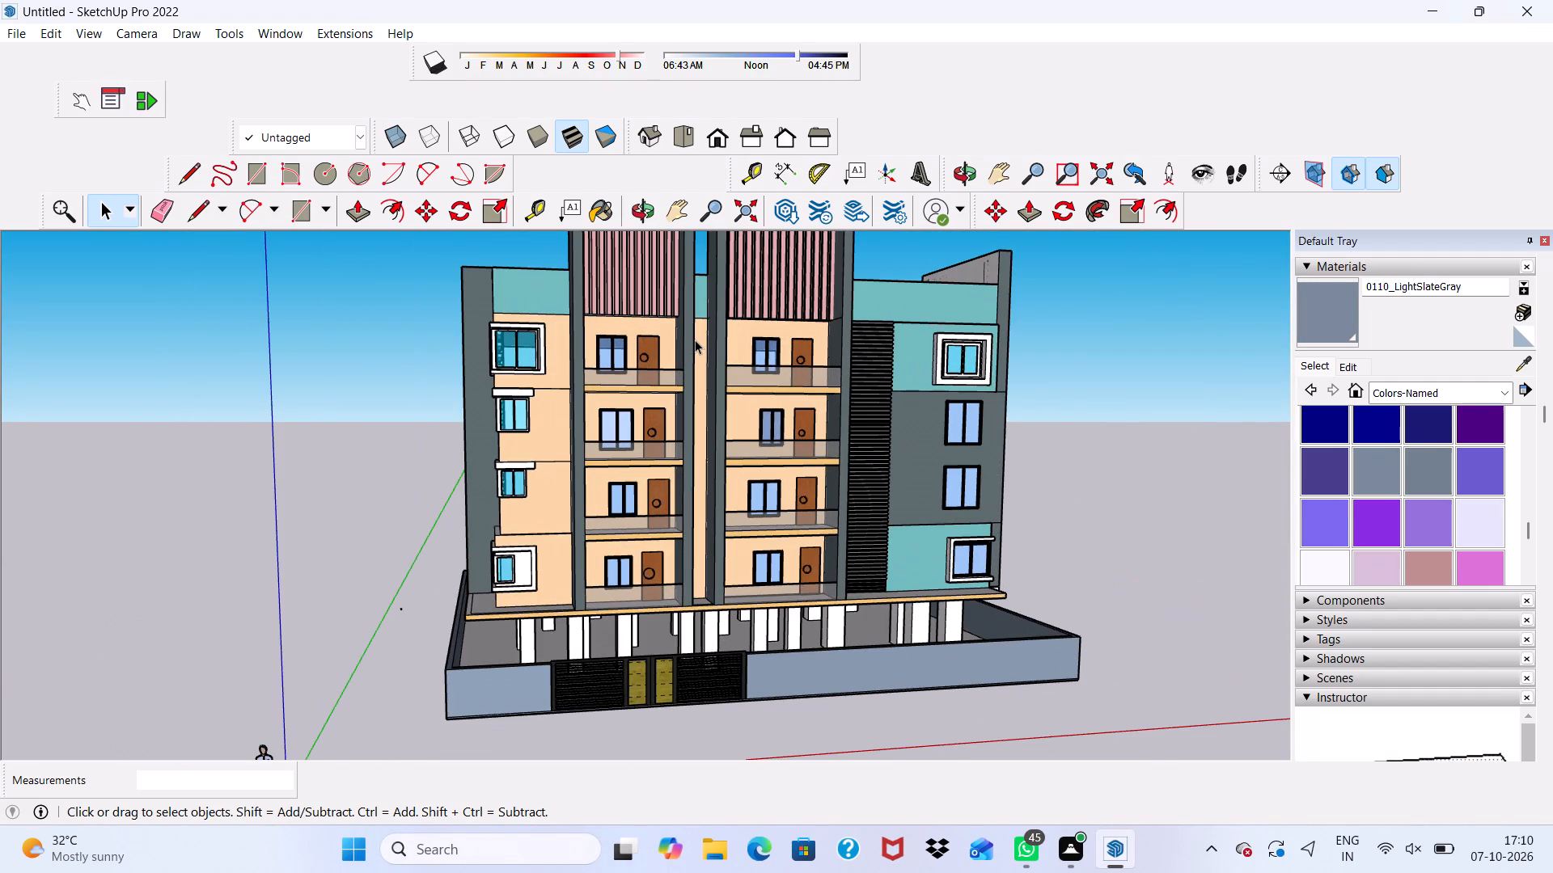
Save the model as 288 in the Documents folder.
{"action": "key", "text": "ctrl+s"}
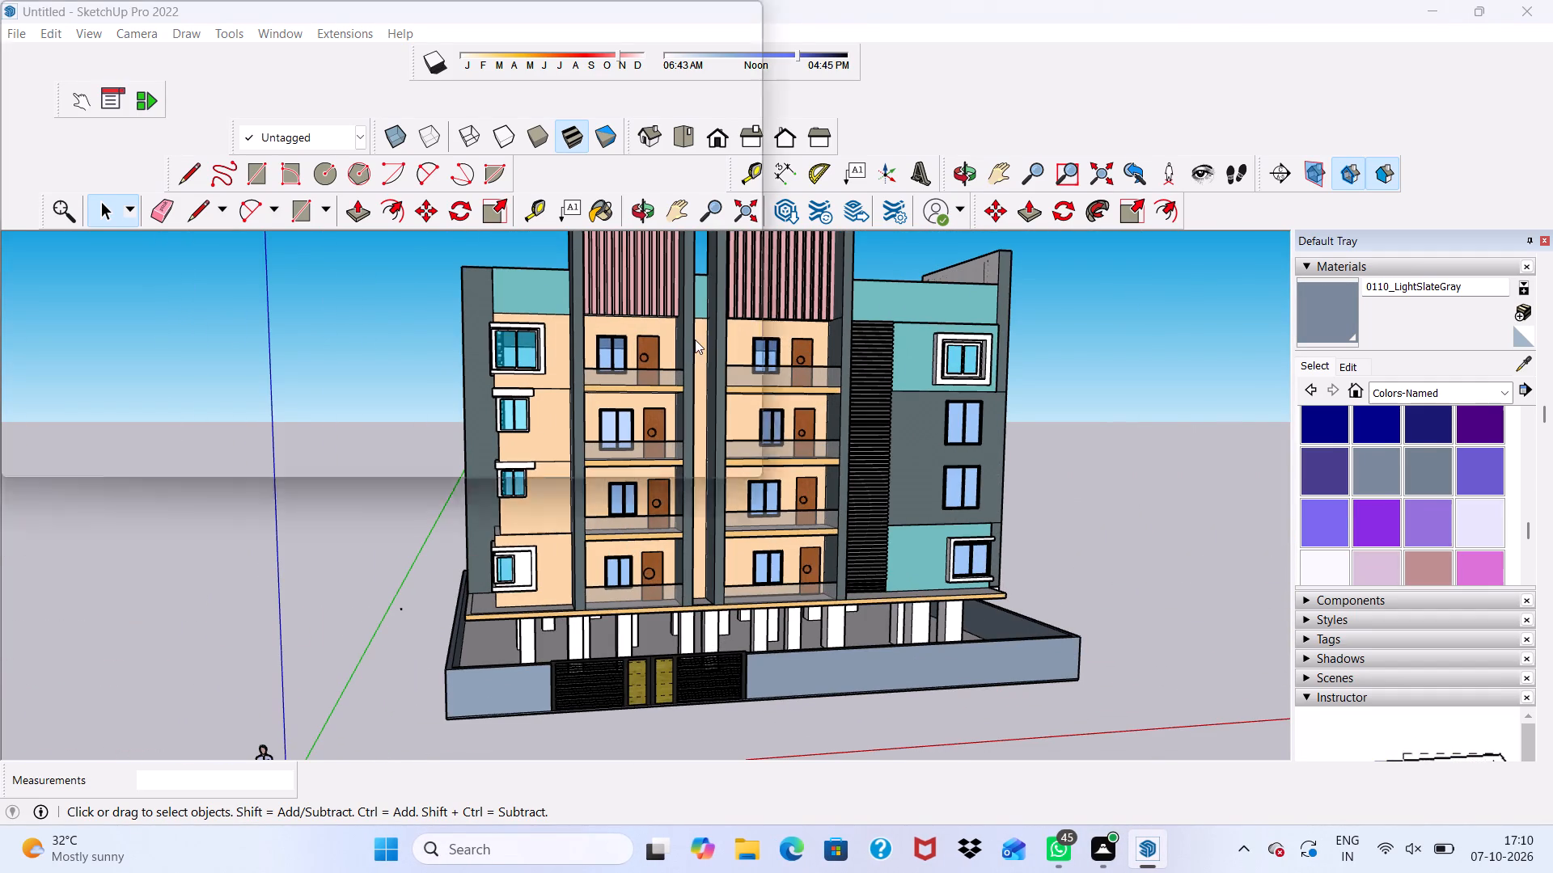
{"action": "left_click", "coordinate": [714, 471]}
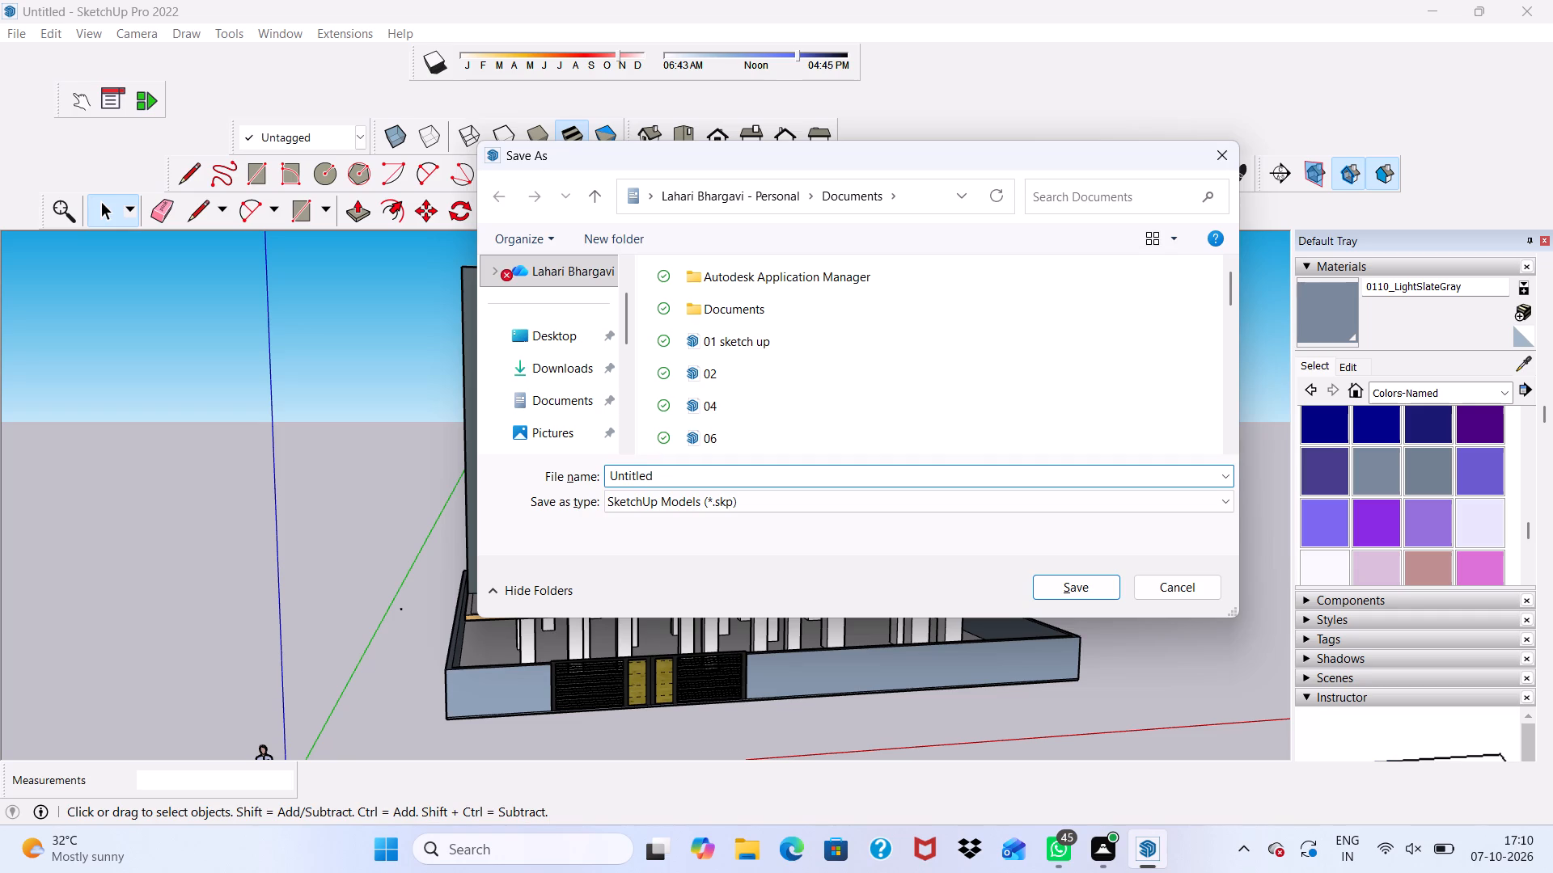
{"action": "key", "text": "BackSpace"}
{"action": "key", "text": "BackSpace"}
{"action": "key", "text": "BackSpace"}
{"action": "key", "text": "BackSpace"}
{"action": "key", "text": "BackSpace"}
{"action": "key", "text": "BackSpace"}
{"action": "key", "text": "BackSpace"}
{"action": "key", "text": "BackSpace"}
{"action": "key", "text": "BackSpace"}
{"action": "key", "text": "BackSpace"}
{"action": "key", "text": "BackSpace"}
{"action": "key", "text": "BackSpace"}
{"action": "key", "text": "BackSpace"}
{"action": "key", "text": "BackSpace"}
{"action": "key", "text": "BackSpace"}
{"action": "key", "text": "BackSpace"}
{"action": "type", "text": "288"}
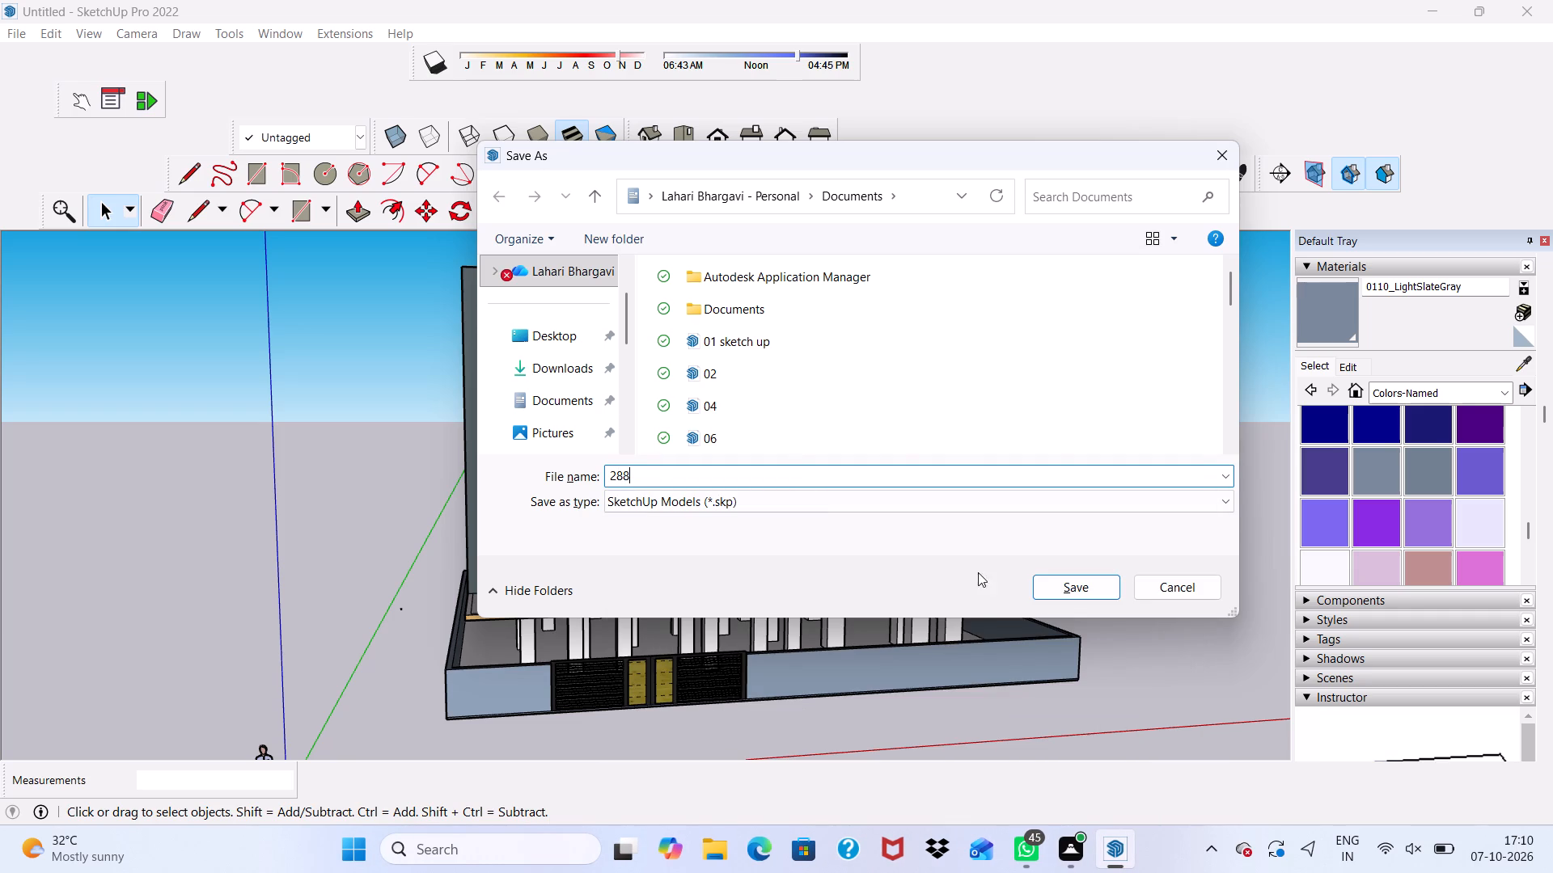
{"action": "left_click", "coordinate": [1081, 585]}
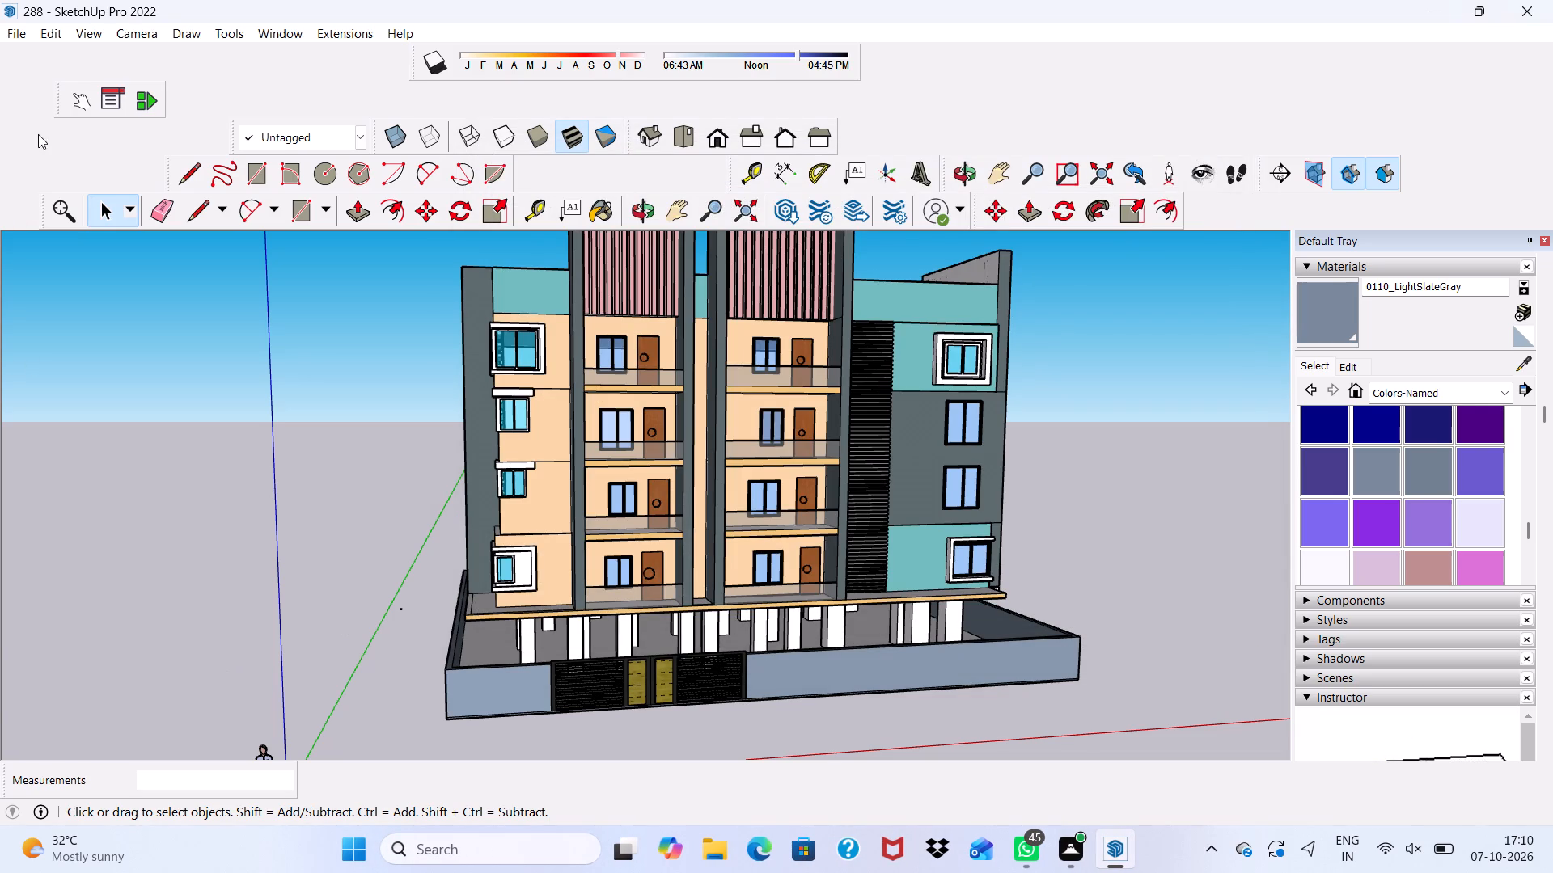
Export the current view of the building as a JPEG 2D graphic named 288pdf in the Downloads folder.
{"action": "left_click", "coordinate": [19, 37]}
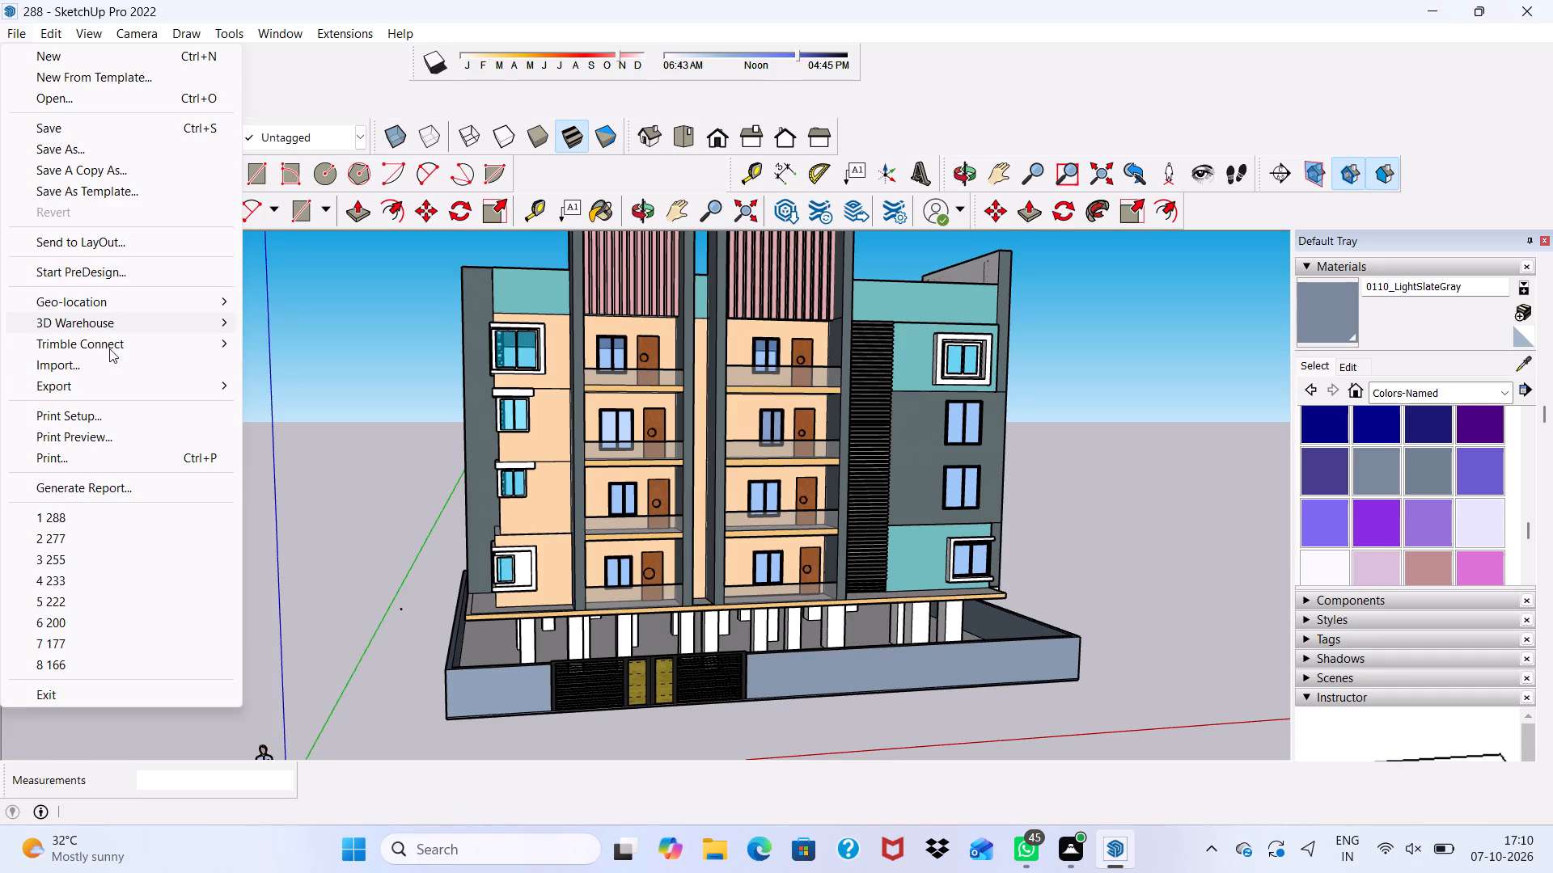
{"action": "left_click", "coordinate": [99, 380]}
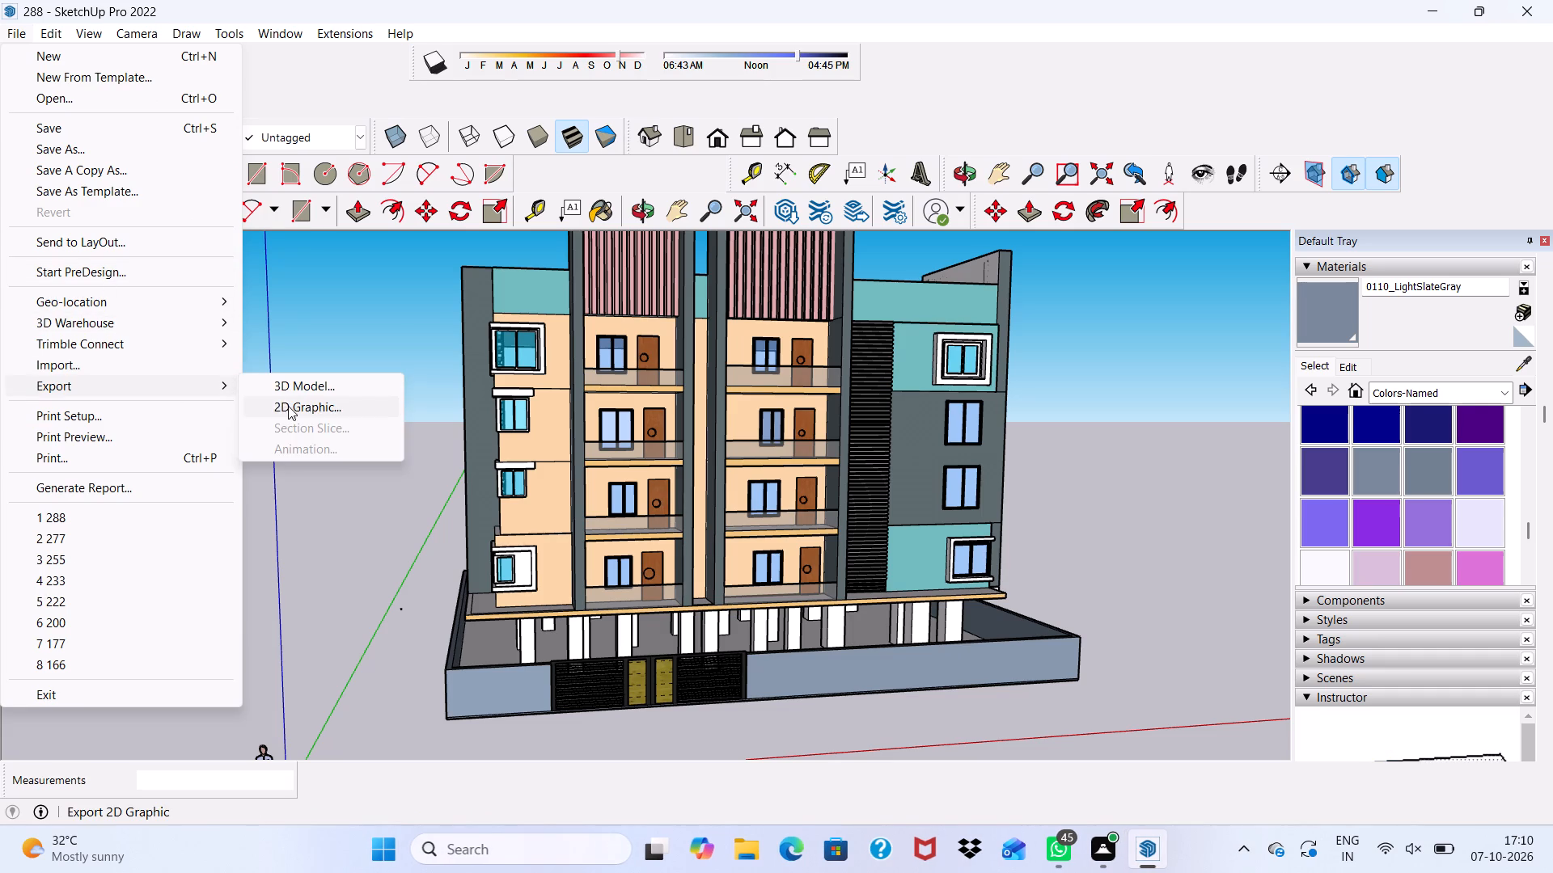
{"action": "left_click", "coordinate": [288, 406]}
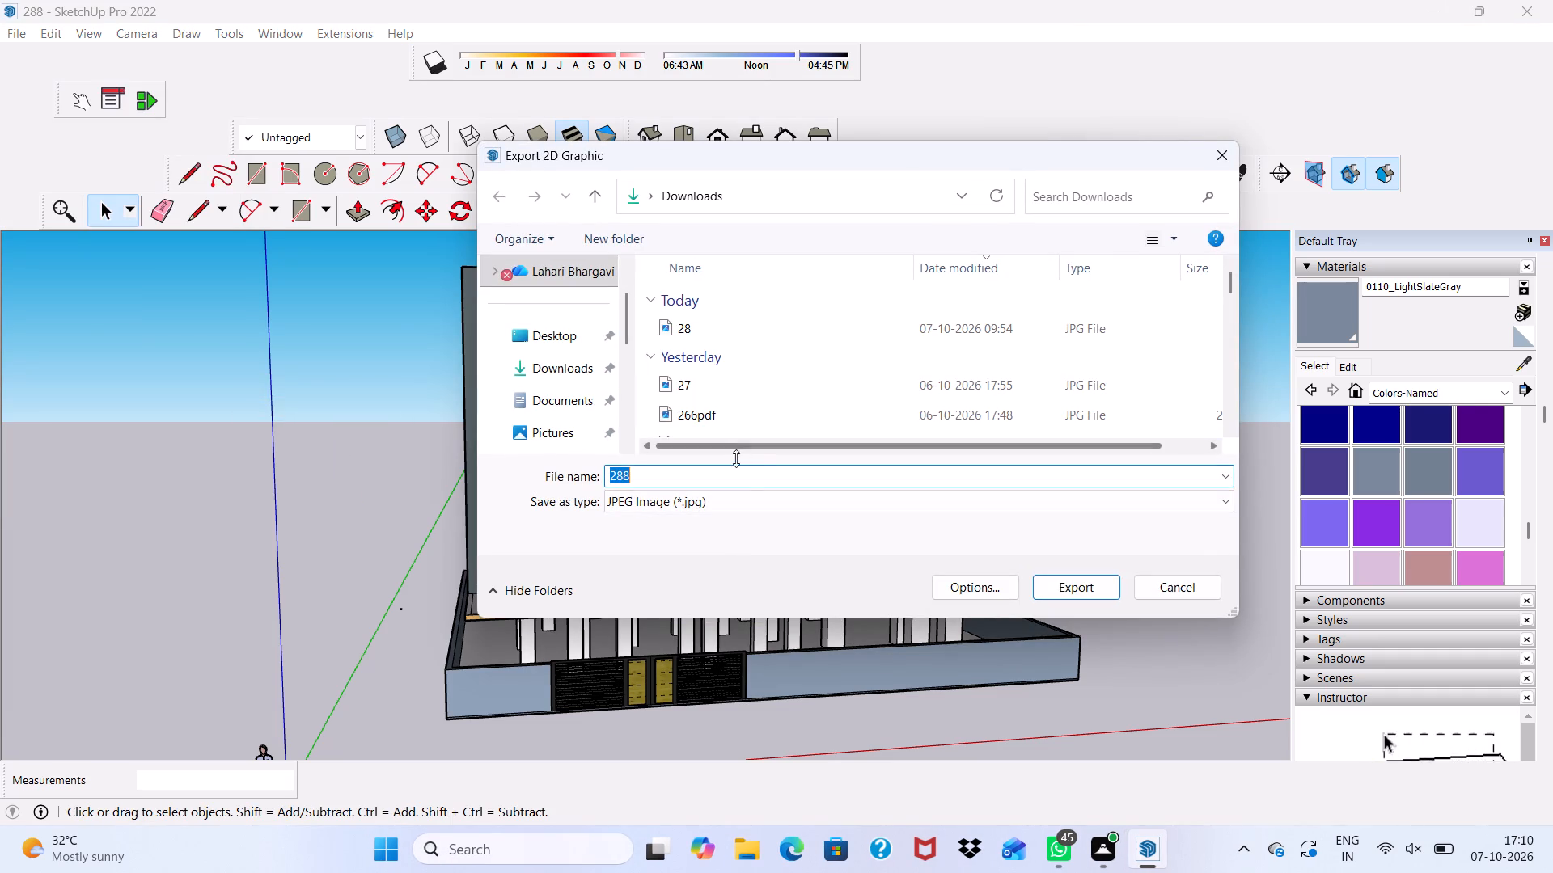
{"action": "left_click", "coordinate": [726, 479]}
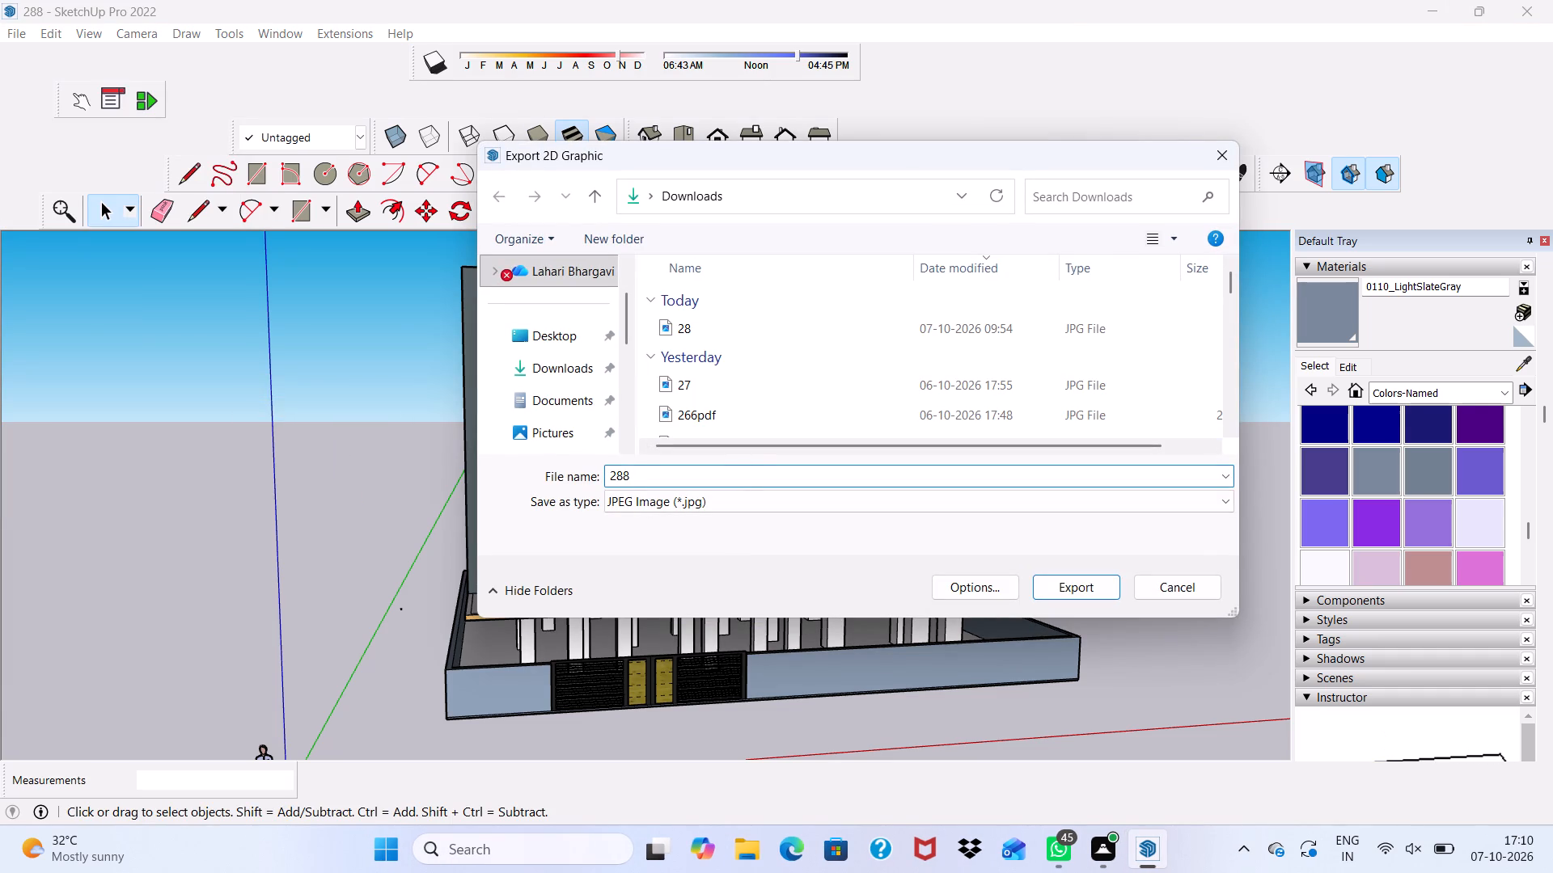
{"action": "key", "text": "p"}
{"action": "type", "text": "df"}
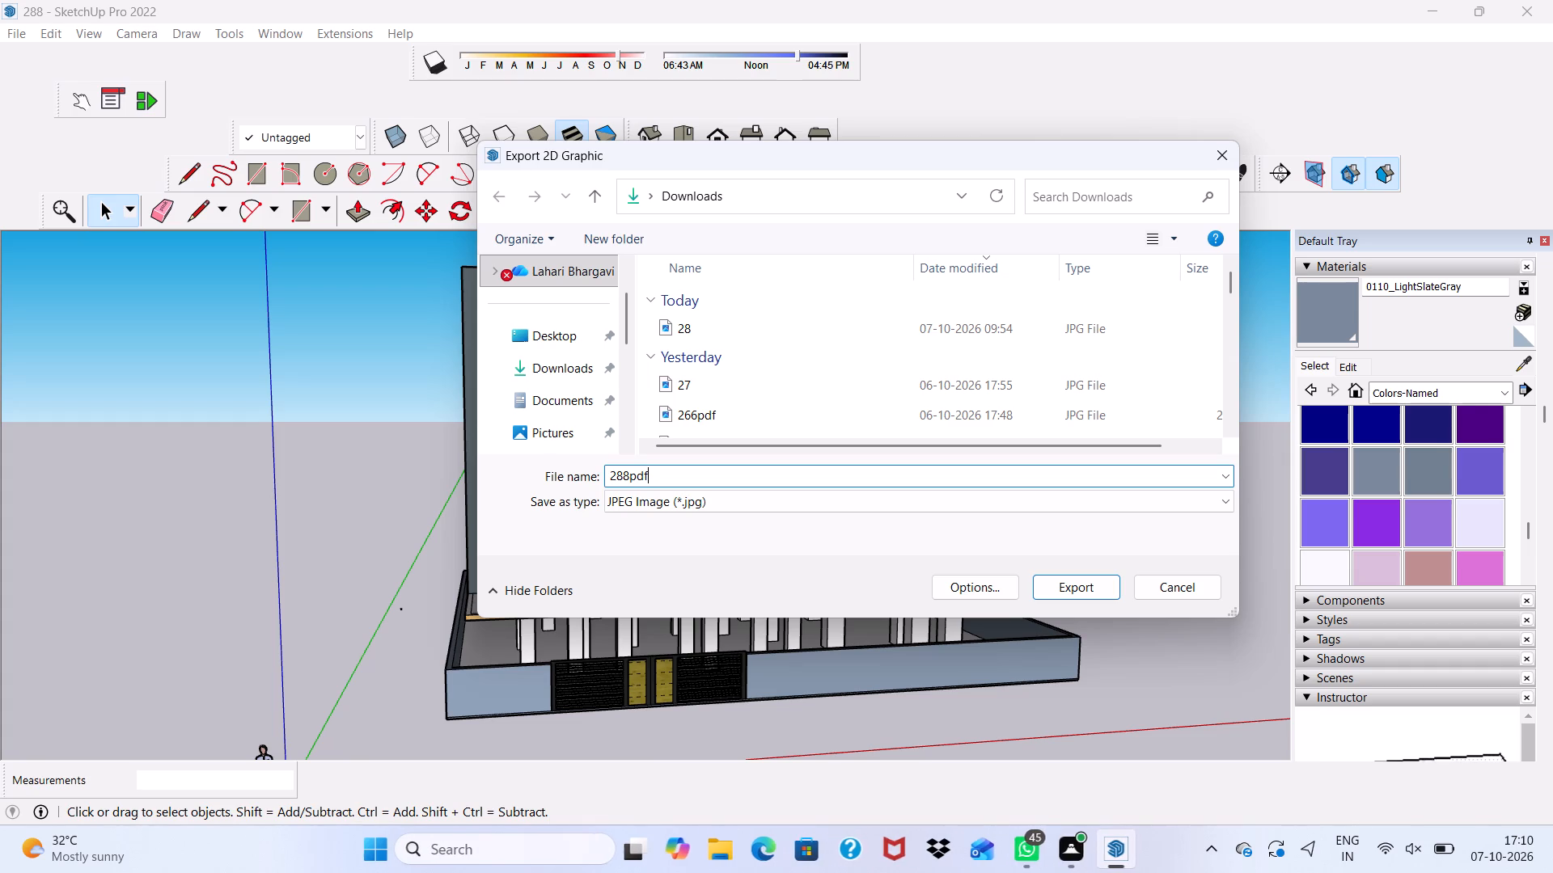
{"action": "left_click", "coordinate": [1083, 585]}
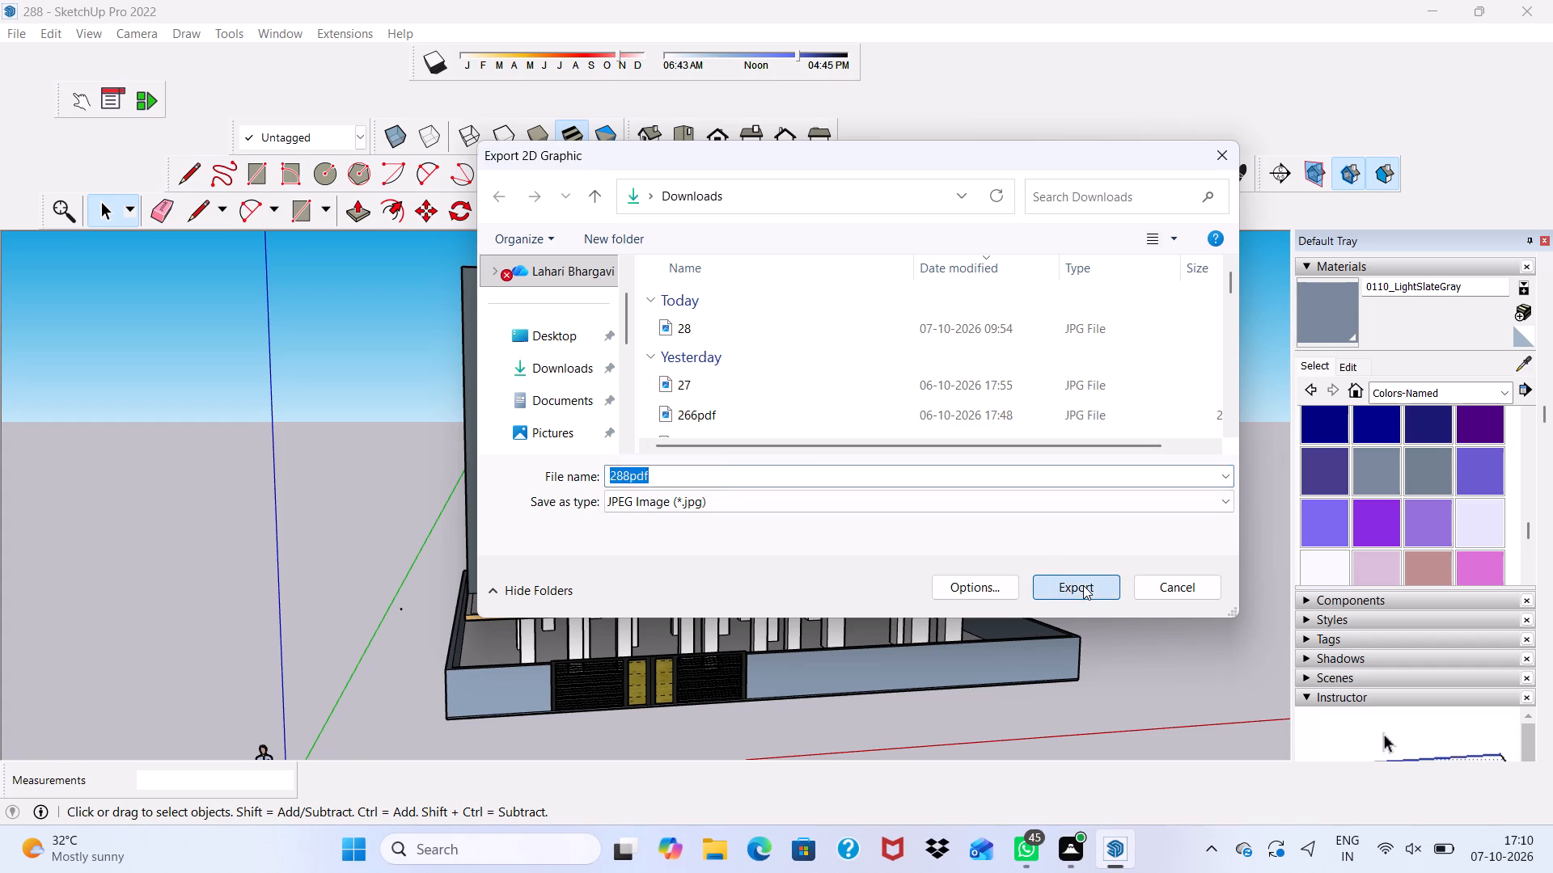
Examine the finished building, its facades, gate and compound wall from several angles and distances.
{"action": "scroll", "coordinate": [819, 591], "scroll_direction": "down", "scroll_amount": 2}
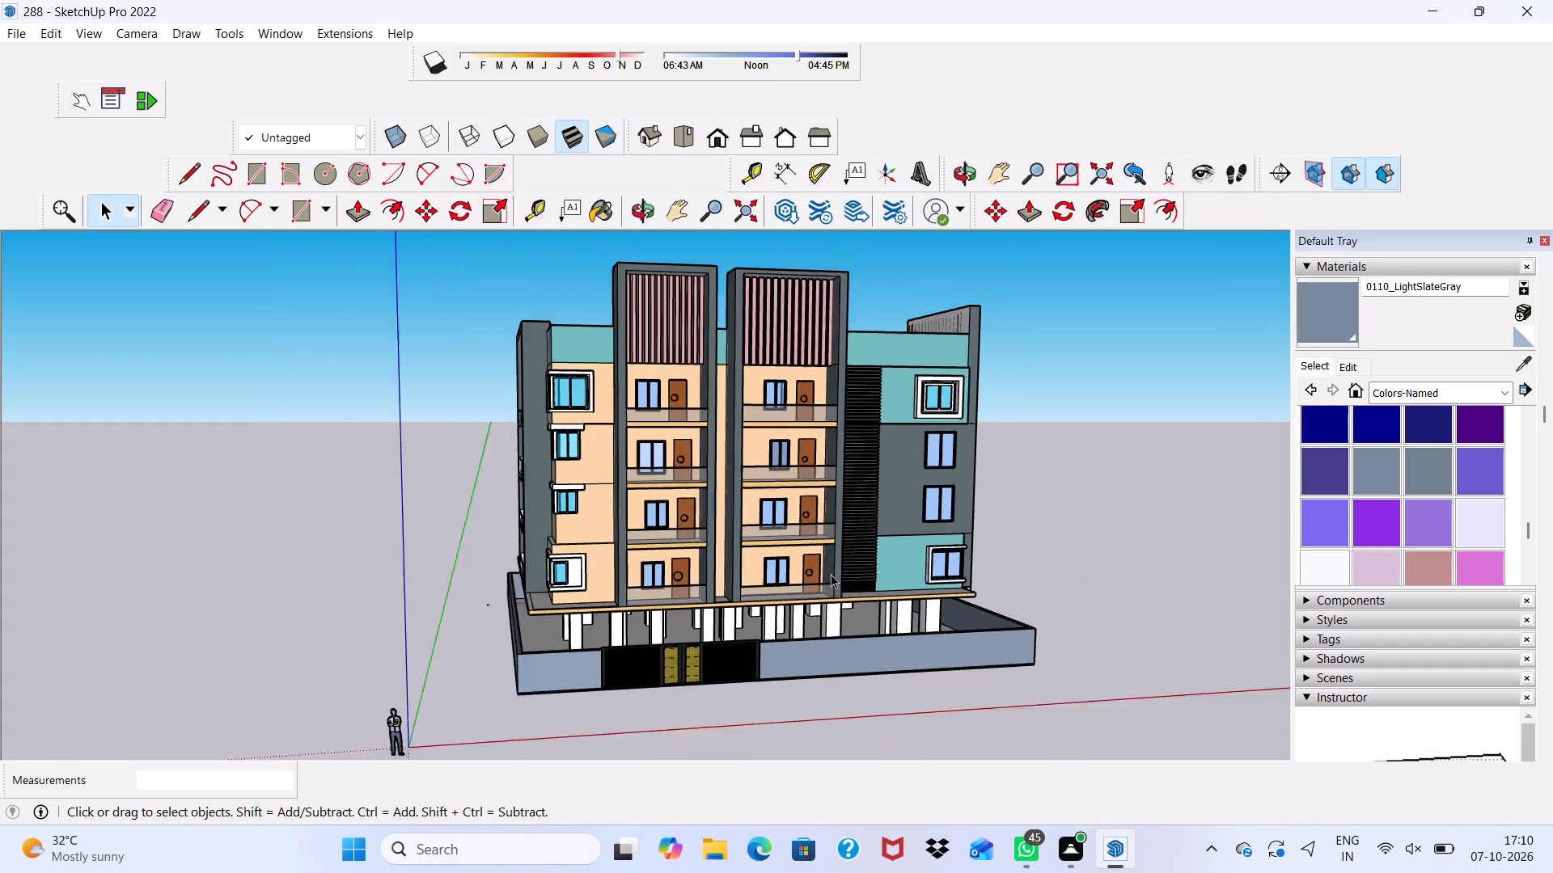
{"action": "scroll", "coordinate": [831, 574], "scroll_direction": "down", "scroll_amount": 2}
{"action": "scroll", "coordinate": [900, 470], "scroll_direction": "down", "scroll_amount": 1}
{"action": "middle_click_drag", "start_coordinate": [900, 470], "coordinate": [766, 474]}
{"action": "scroll", "coordinate": [781, 487], "scroll_direction": "down", "scroll_amount": 2}
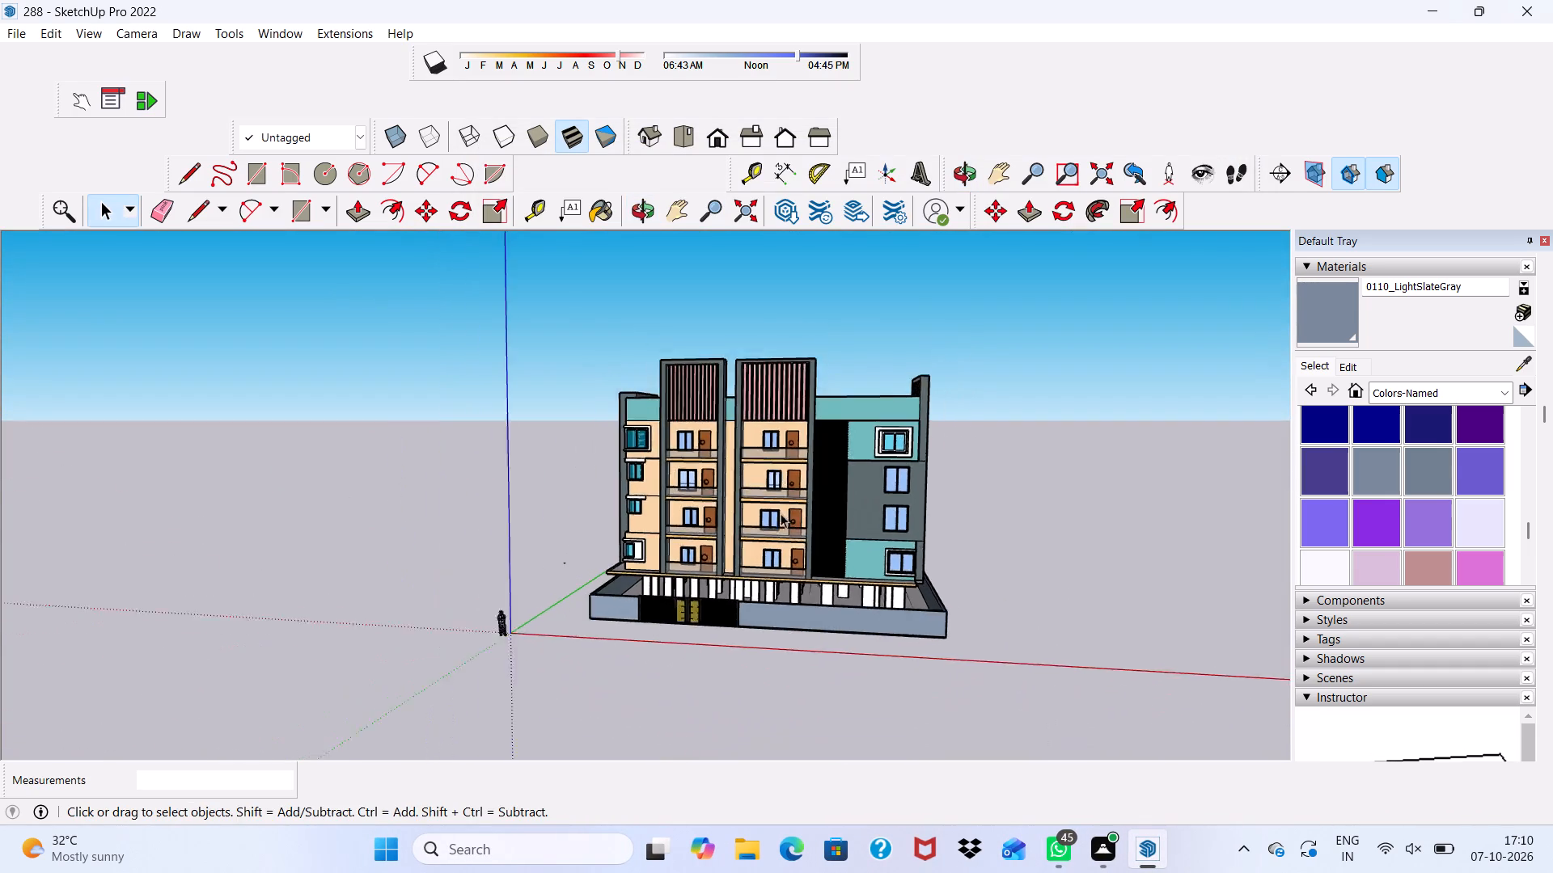
{"action": "scroll", "coordinate": [781, 513], "scroll_direction": "down", "scroll_amount": 2}
{"action": "scroll", "coordinate": [687, 546], "scroll_direction": "up", "scroll_amount": 9}
{"action": "scroll", "coordinate": [616, 540], "scroll_direction": "up", "scroll_amount": 4}
{"action": "middle_click_drag", "start_coordinate": [616, 540], "coordinate": [671, 546]}
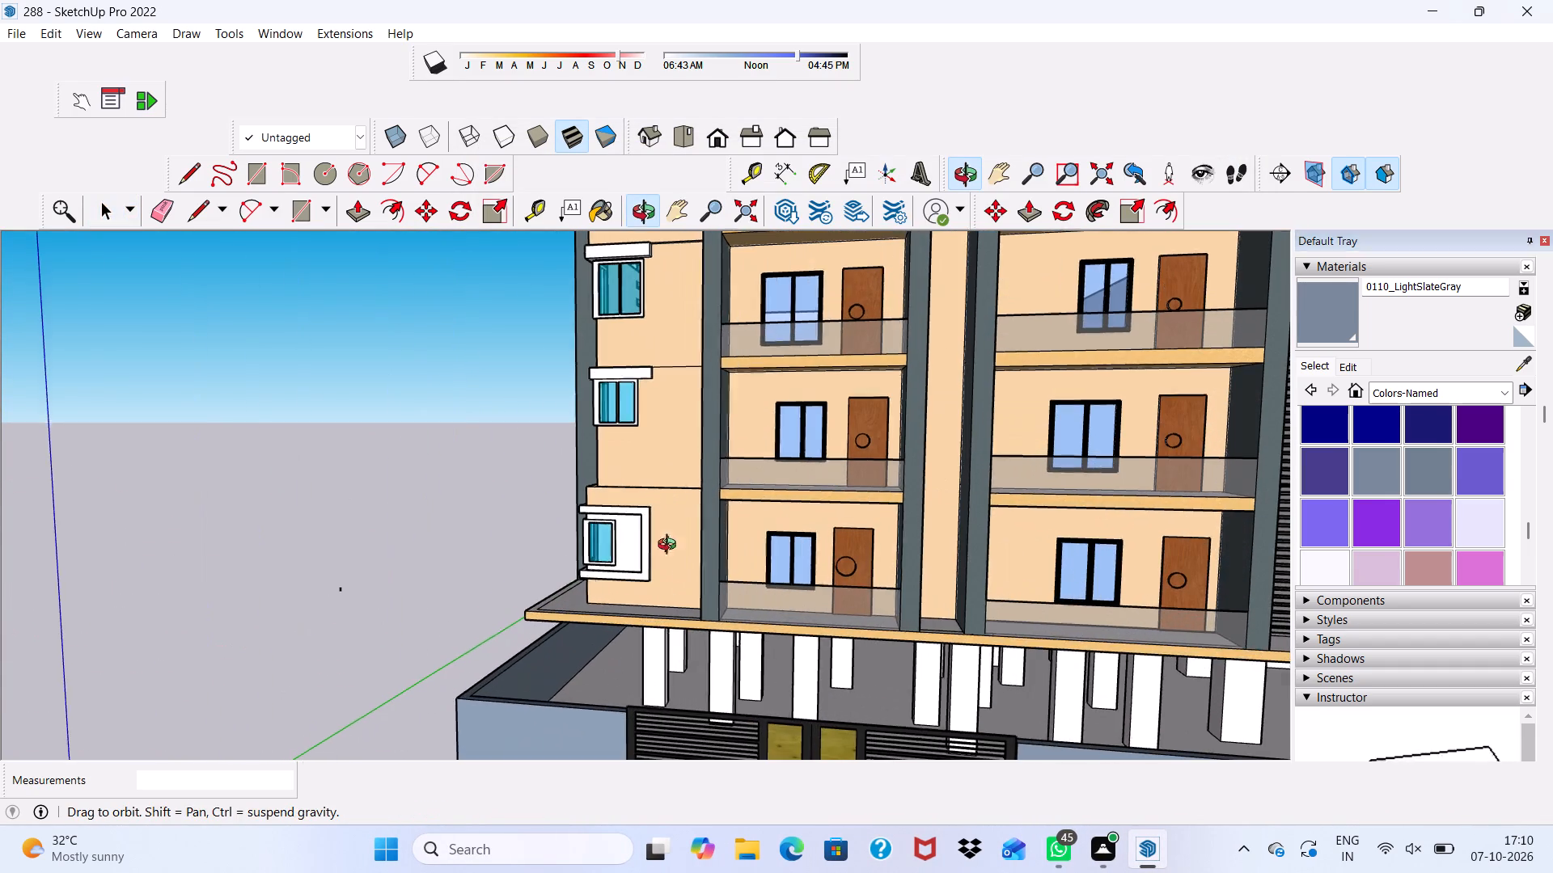
{"action": "middle_click_drag", "start_coordinate": [671, 546], "coordinate": [810, 516]}
{"action": "scroll", "coordinate": [781, 474], "scroll_direction": "down", "scroll_amount": 4}
{"action": "middle_click_drag", "start_coordinate": [953, 610], "coordinate": [742, 579]}
{"action": "scroll", "coordinate": [791, 579], "scroll_direction": "down", "scroll_amount": 3}
{"action": "scroll", "coordinate": [910, 500], "scroll_direction": "down", "scroll_amount": 1}
{"action": "middle_click_drag", "start_coordinate": [910, 500], "coordinate": [884, 582]}
{"action": "scroll", "coordinate": [852, 472], "scroll_direction": "up", "scroll_amount": 2}
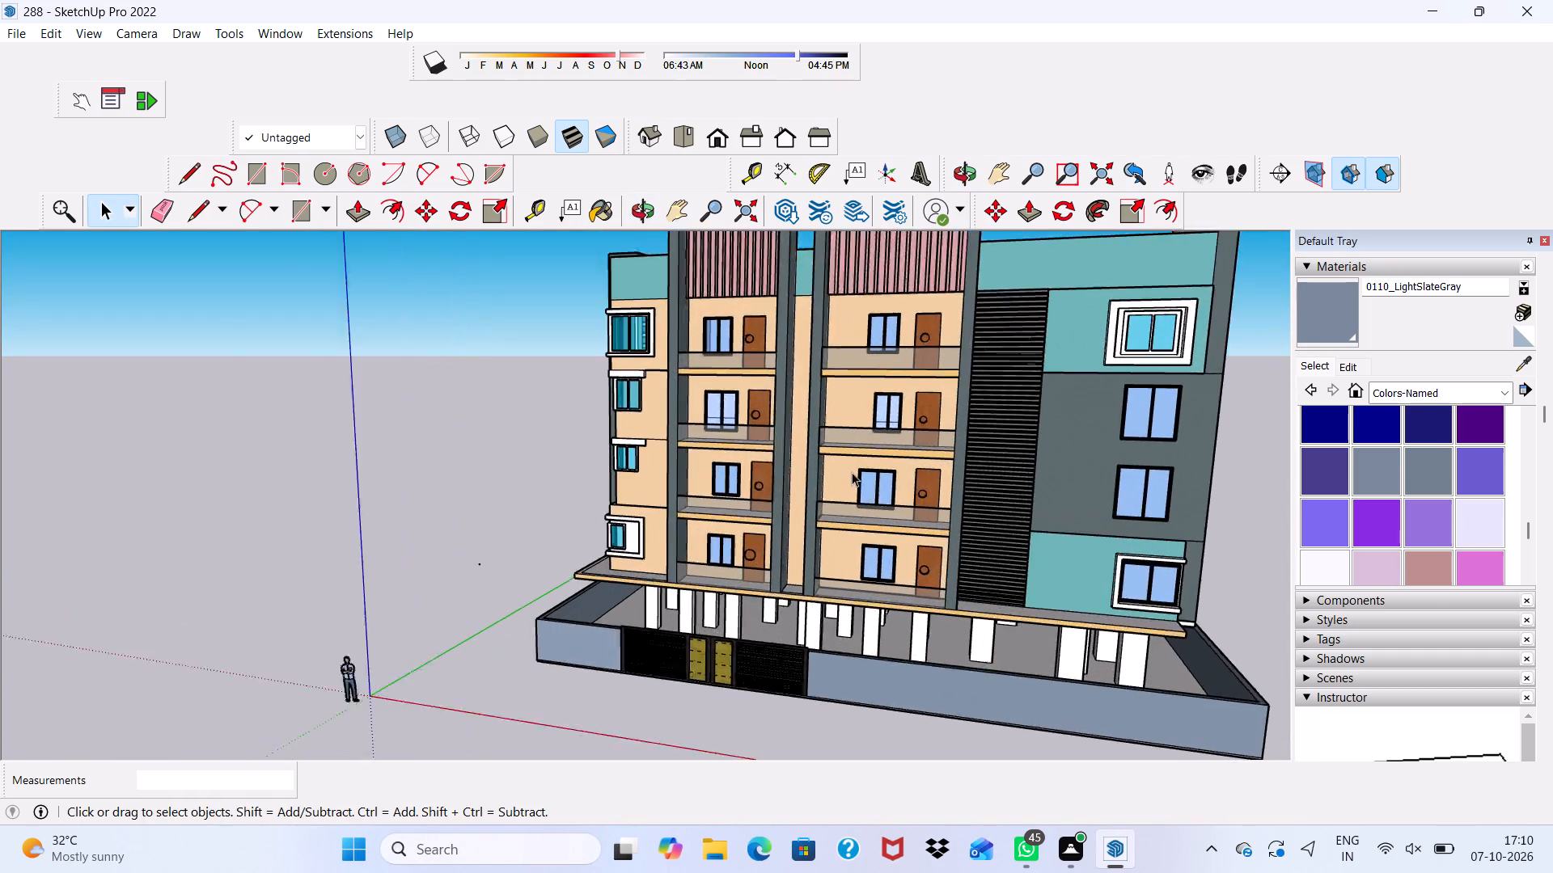
{"action": "scroll", "coordinate": [852, 472], "scroll_direction": "up", "scroll_amount": 2}
{"action": "scroll", "coordinate": [852, 472], "scroll_direction": "down", "scroll_amount": 7}
{"action": "scroll", "coordinate": [721, 405], "scroll_direction": "up", "scroll_amount": 3}
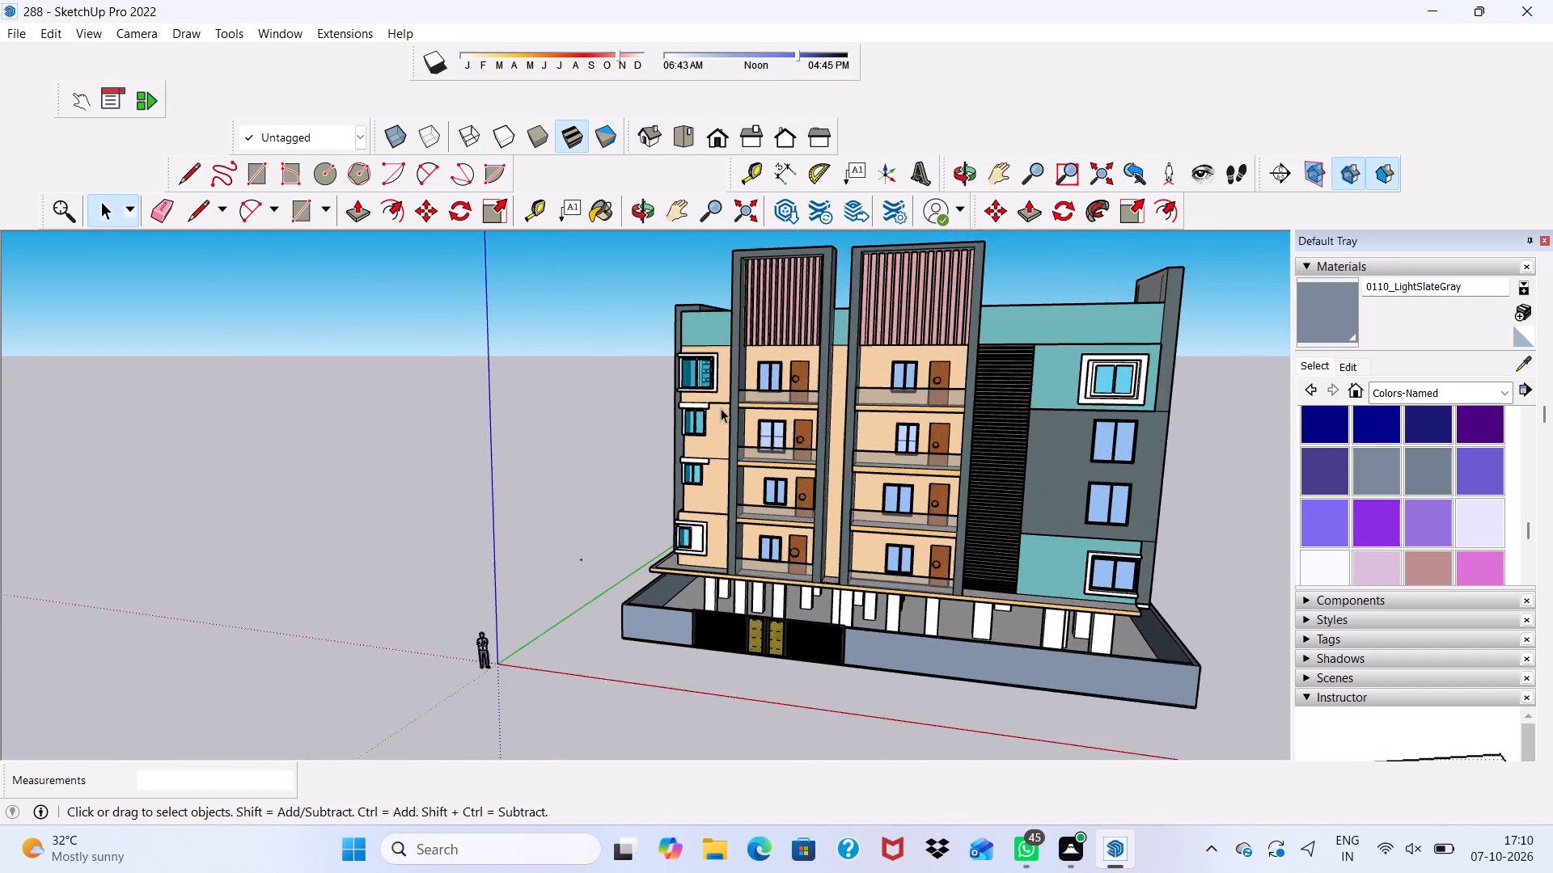
{"action": "middle_click_drag", "start_coordinate": [717, 425], "coordinate": [933, 450]}
{"action": "scroll", "coordinate": [933, 450], "scroll_direction": "up", "scroll_amount": 2}
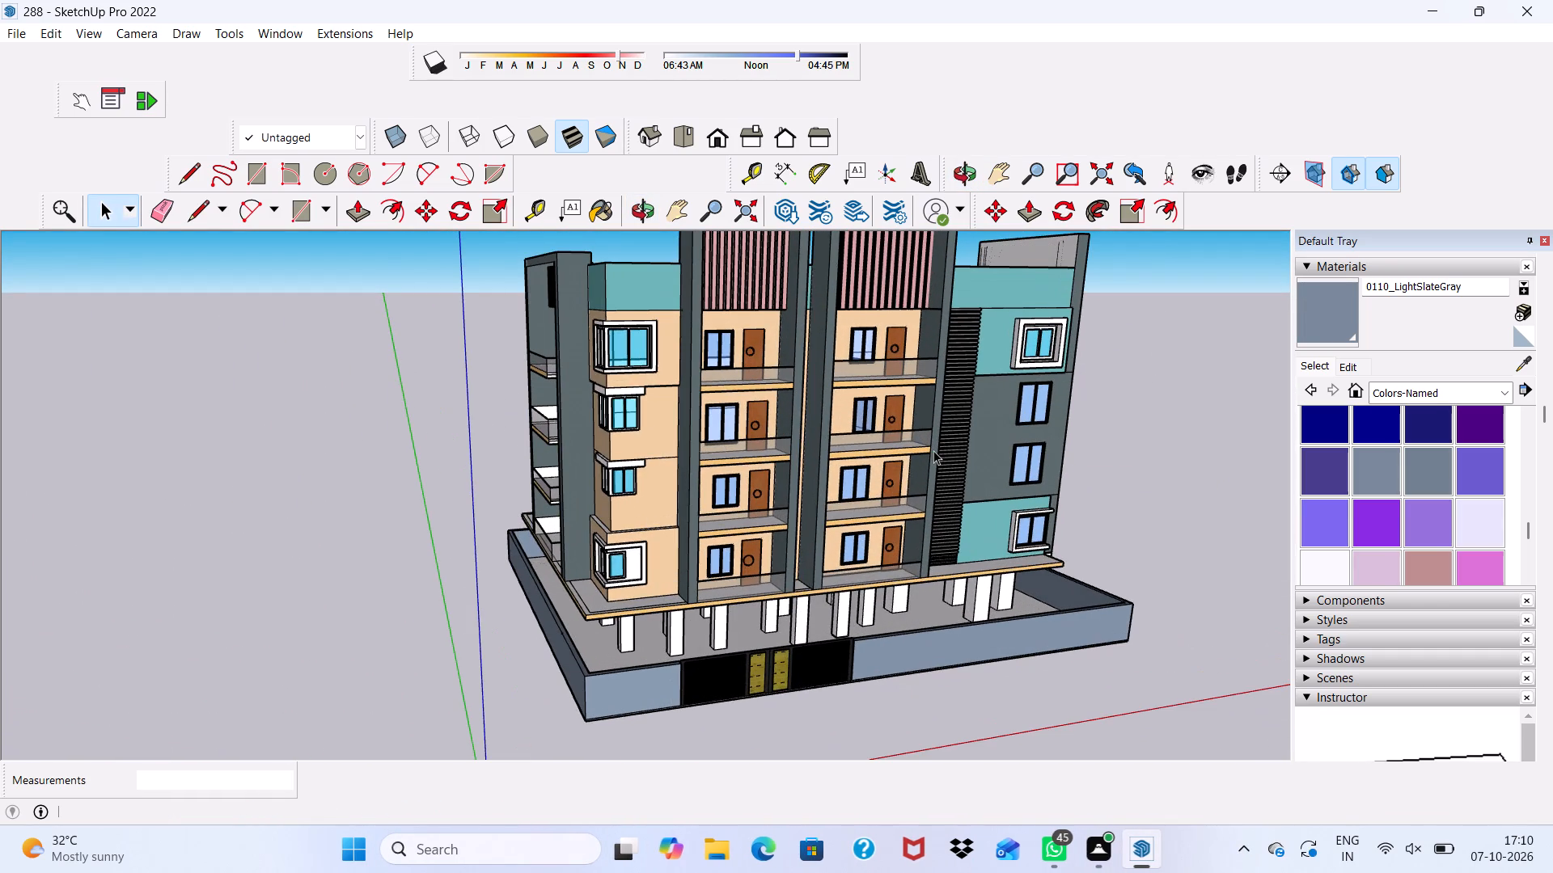
{"action": "scroll", "coordinate": [933, 450], "scroll_direction": "down", "scroll_amount": 3}
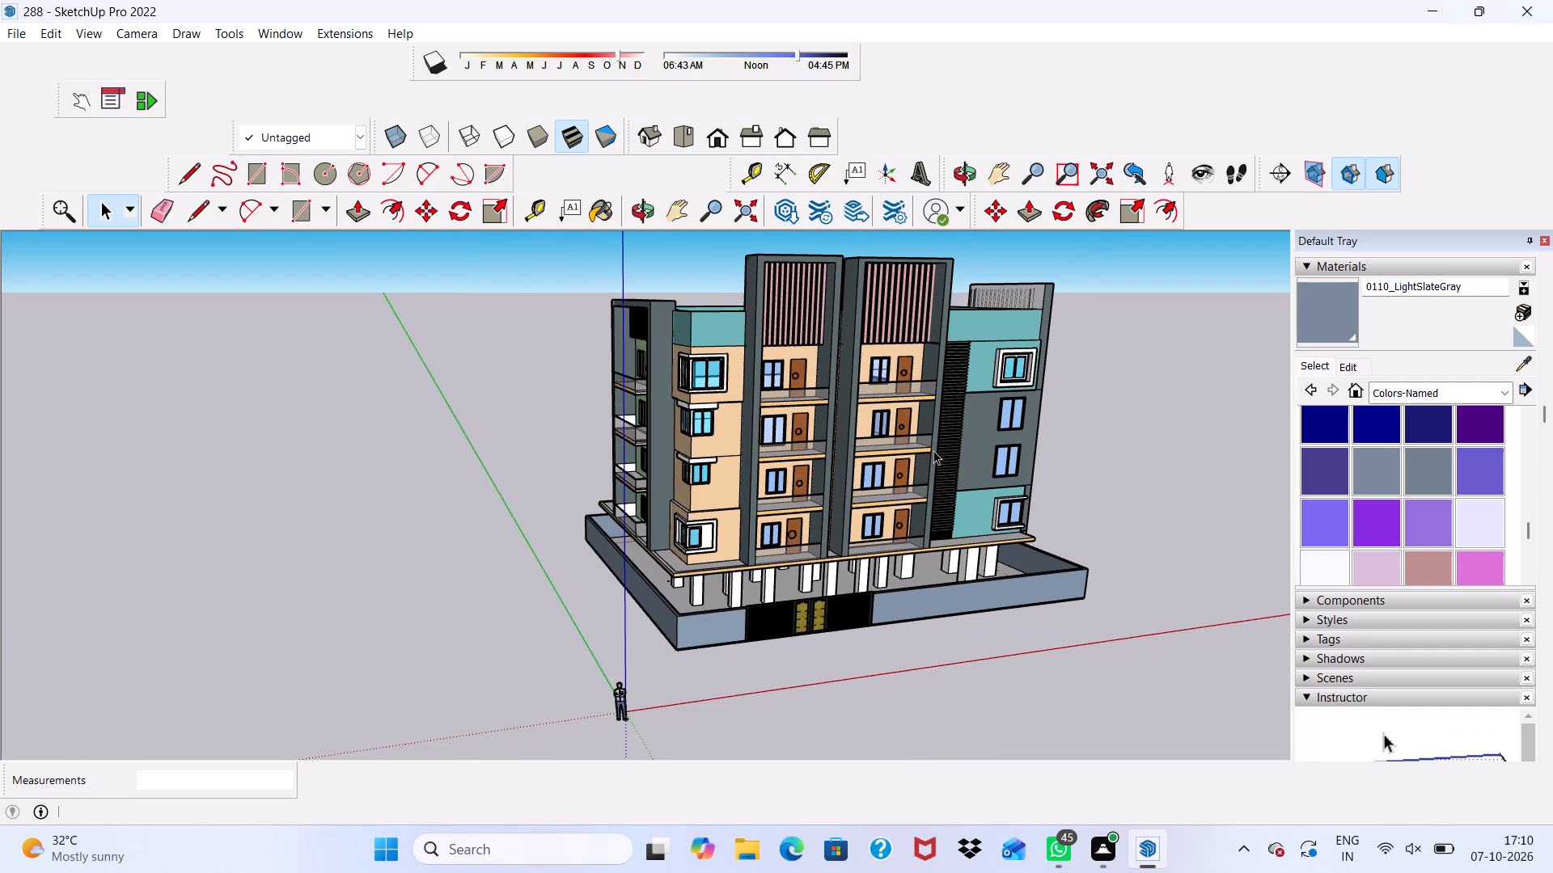
{"action": "scroll", "coordinate": [933, 450], "scroll_direction": "down", "scroll_amount": 1}
{"action": "scroll", "coordinate": [964, 554], "scroll_direction": "up", "scroll_amount": 10}
{"action": "scroll", "coordinate": [945, 542], "scroll_direction": "down", "scroll_amount": 1}
{"action": "middle_click_drag", "start_coordinate": [950, 601], "coordinate": [943, 599]}
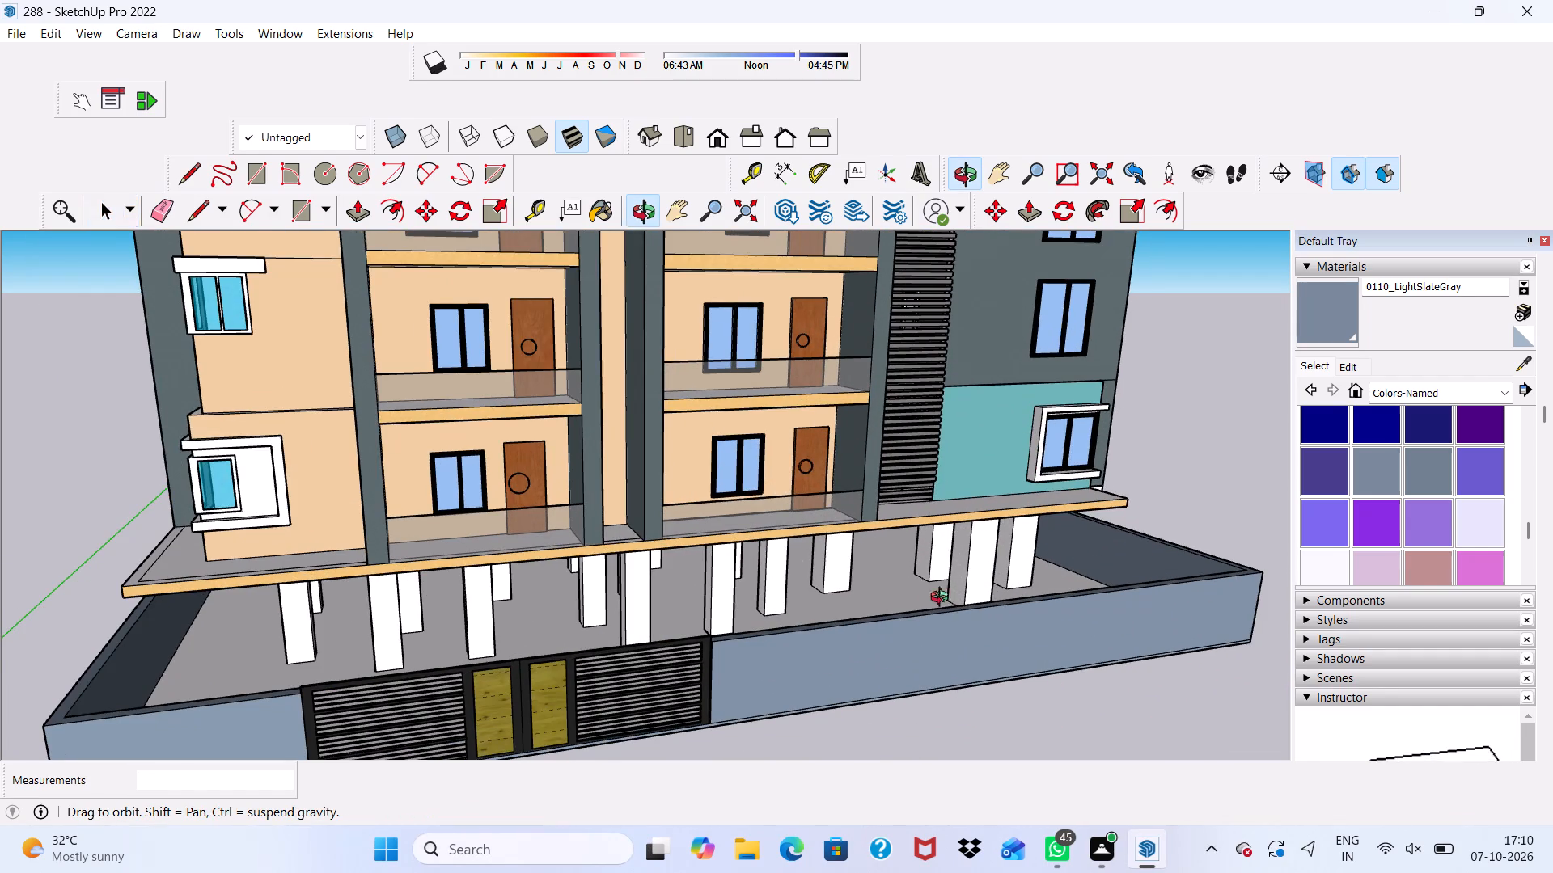
{"action": "middle_click_drag", "start_coordinate": [943, 599], "coordinate": [713, 625]}
{"action": "scroll", "coordinate": [683, 603], "scroll_direction": "down", "scroll_amount": 9}
{"action": "scroll", "coordinate": [777, 597], "scroll_direction": "up", "scroll_amount": 2}
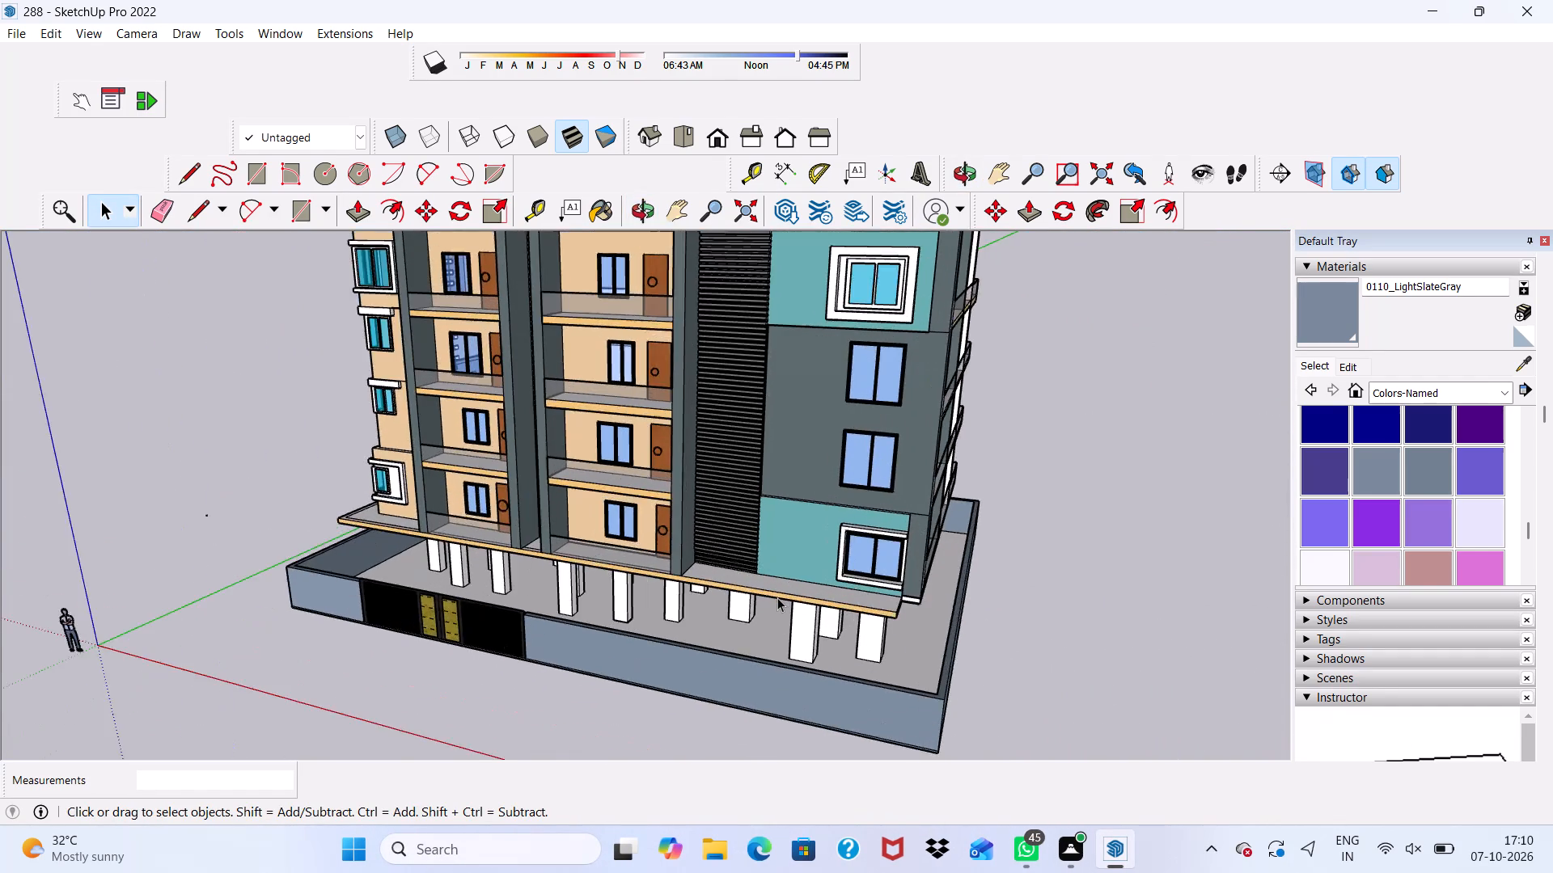
{"action": "scroll", "coordinate": [777, 597], "scroll_direction": "up", "scroll_amount": 6}
{"action": "scroll", "coordinate": [777, 597], "scroll_direction": "down", "scroll_amount": 7}
{"action": "scroll", "coordinate": [777, 597], "scroll_direction": "up", "scroll_amount": 1}
{"action": "scroll", "coordinate": [777, 597], "scroll_direction": "down", "scroll_amount": 4}
{"action": "scroll", "coordinate": [860, 575], "scroll_direction": "up", "scroll_amount": 2}
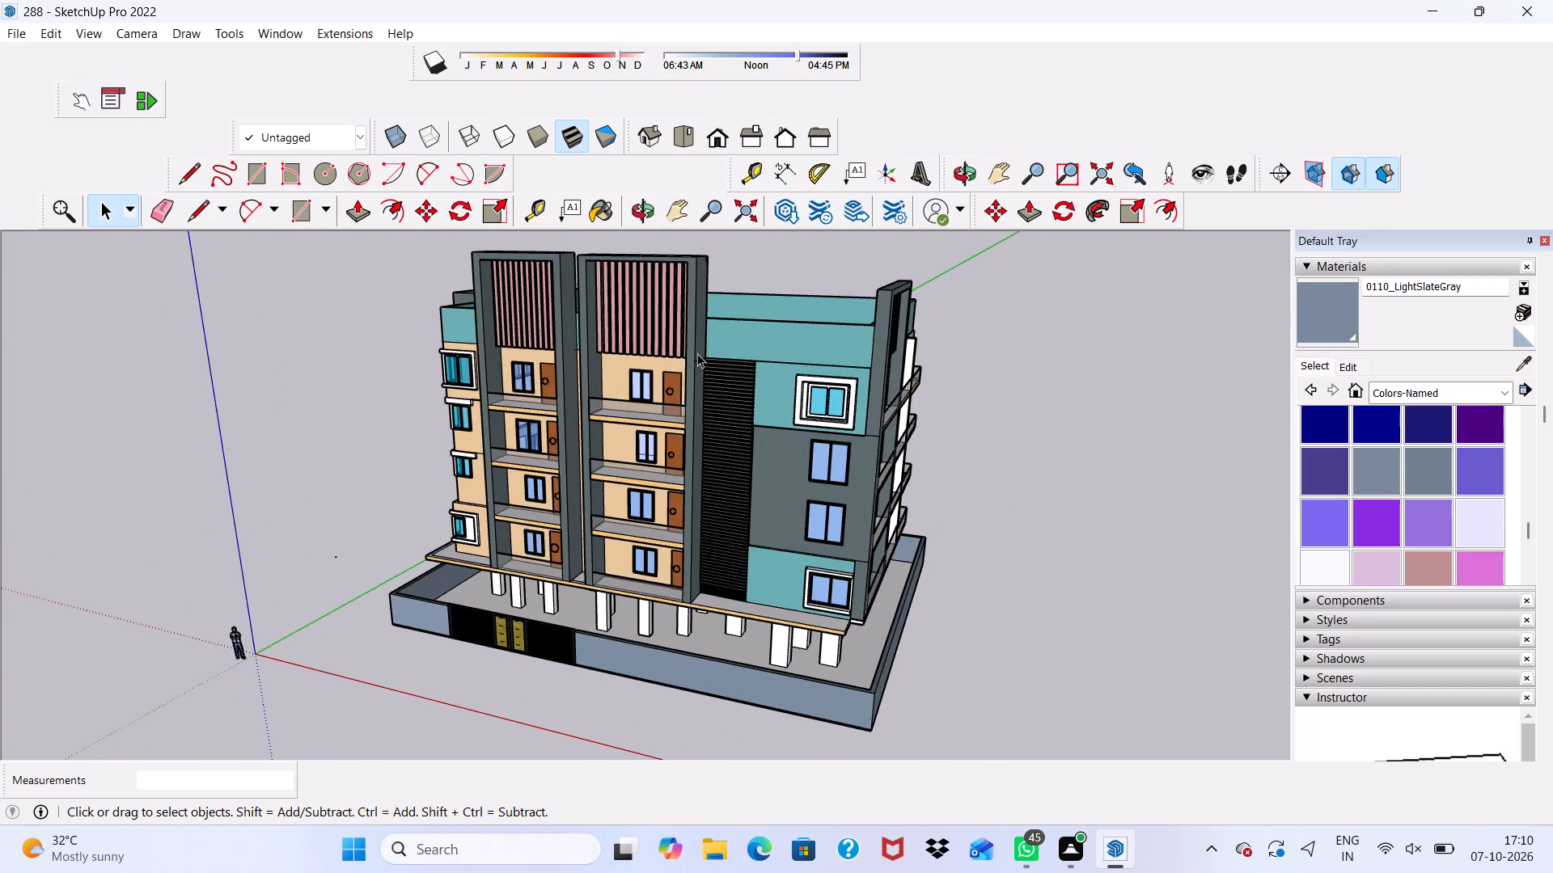
{"action": "scroll", "coordinate": [696, 365], "scroll_direction": "down", "scroll_amount": 3}
{"action": "scroll", "coordinate": [762, 434], "scroll_direction": "up", "scroll_amount": 1}
{"action": "scroll", "coordinate": [762, 443], "scroll_direction": "down", "scroll_amount": 1}
{"action": "middle_click_drag", "start_coordinate": [753, 462], "coordinate": [980, 414]}
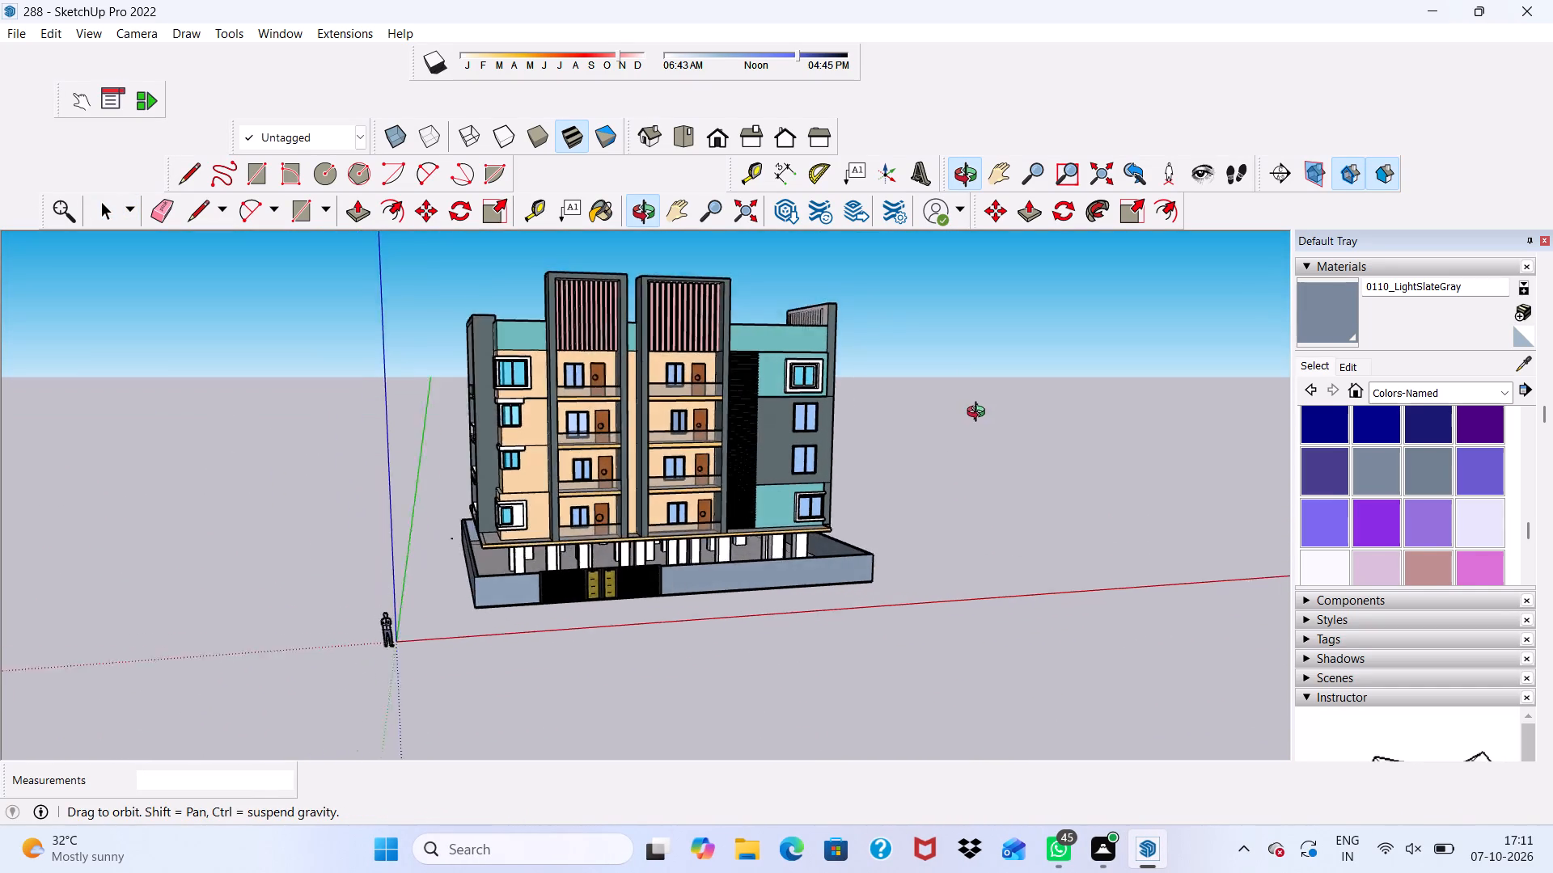
{"action": "middle_click_drag", "start_coordinate": [980, 414], "coordinate": [829, 456]}
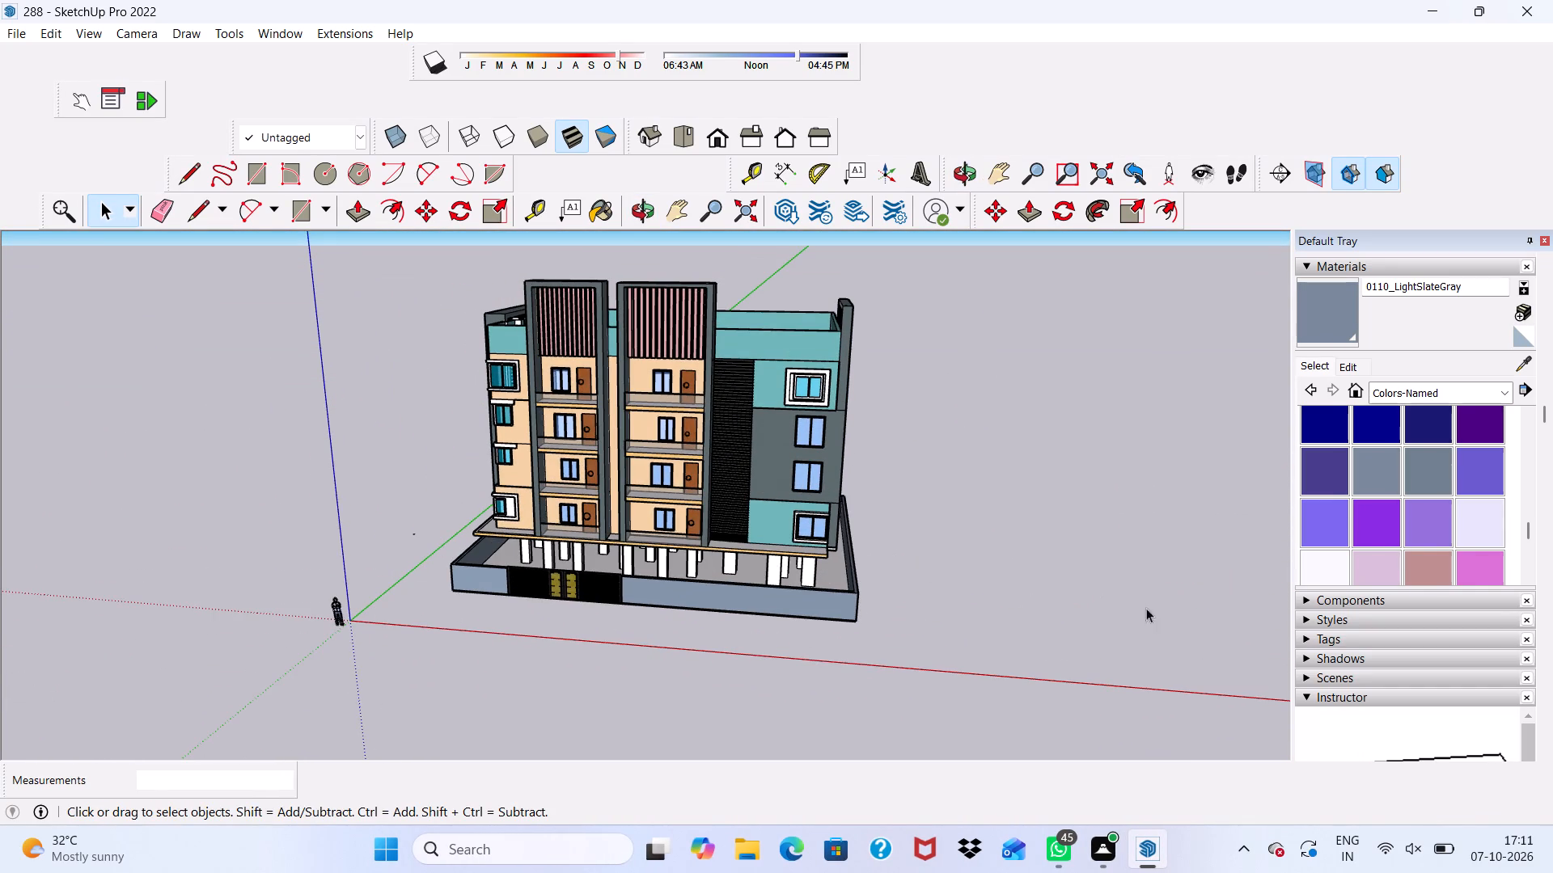
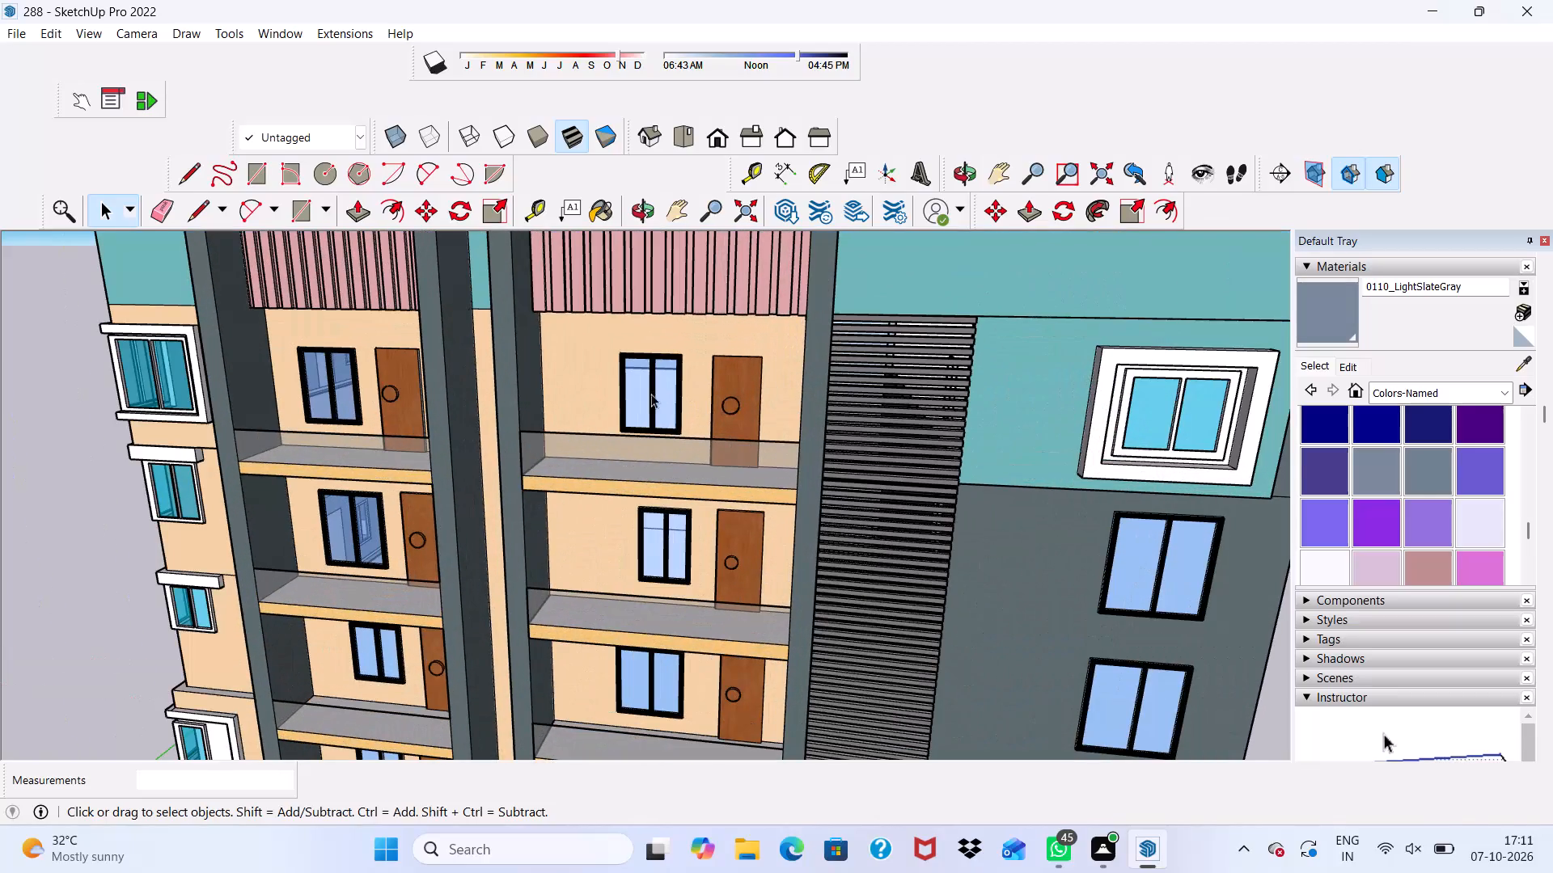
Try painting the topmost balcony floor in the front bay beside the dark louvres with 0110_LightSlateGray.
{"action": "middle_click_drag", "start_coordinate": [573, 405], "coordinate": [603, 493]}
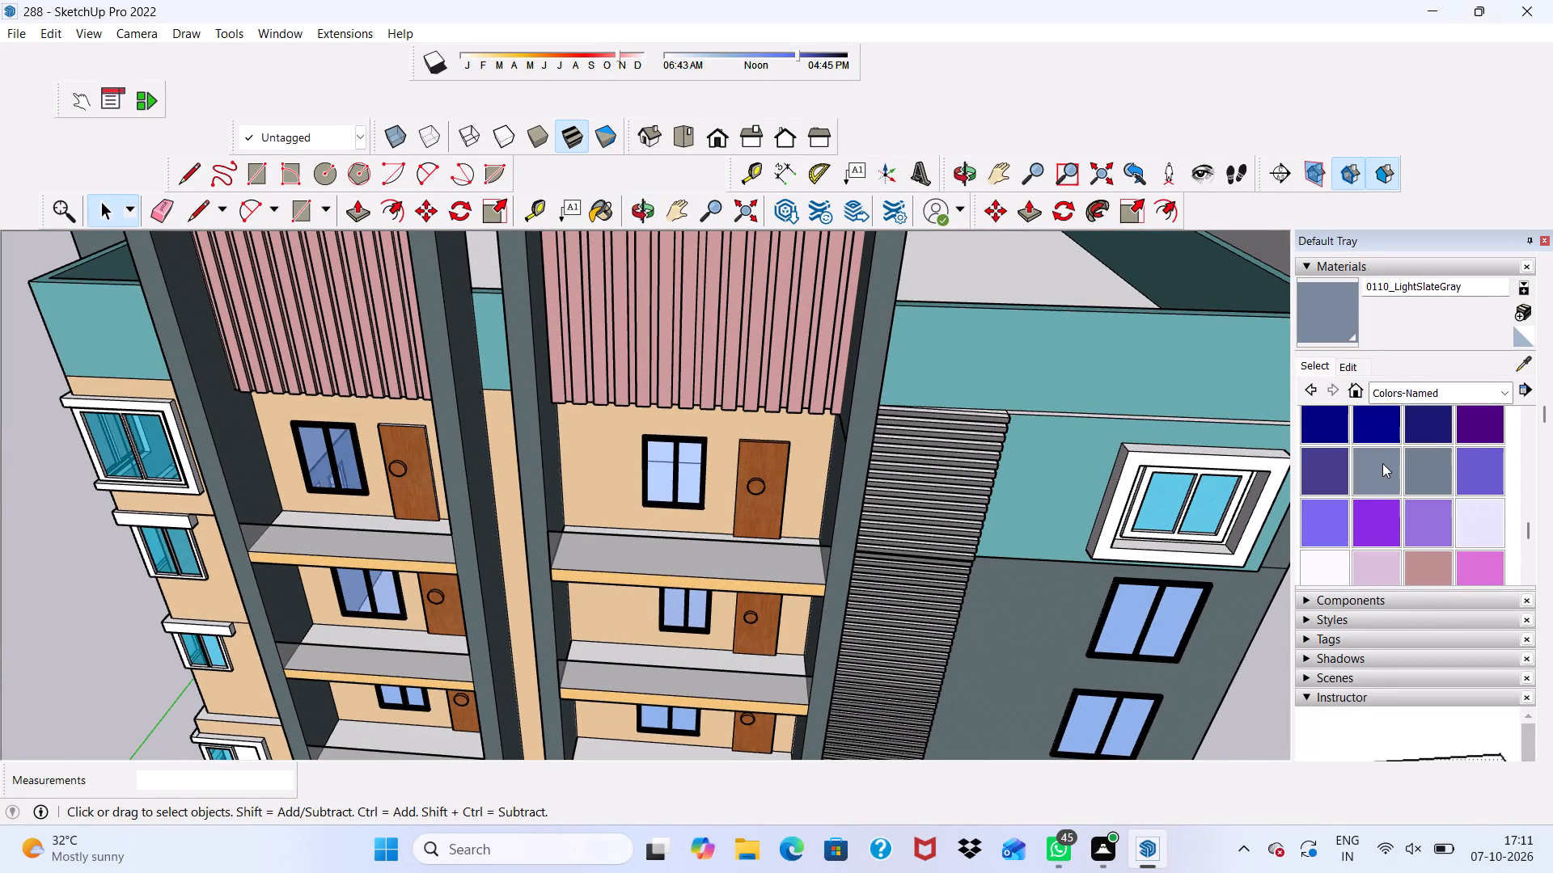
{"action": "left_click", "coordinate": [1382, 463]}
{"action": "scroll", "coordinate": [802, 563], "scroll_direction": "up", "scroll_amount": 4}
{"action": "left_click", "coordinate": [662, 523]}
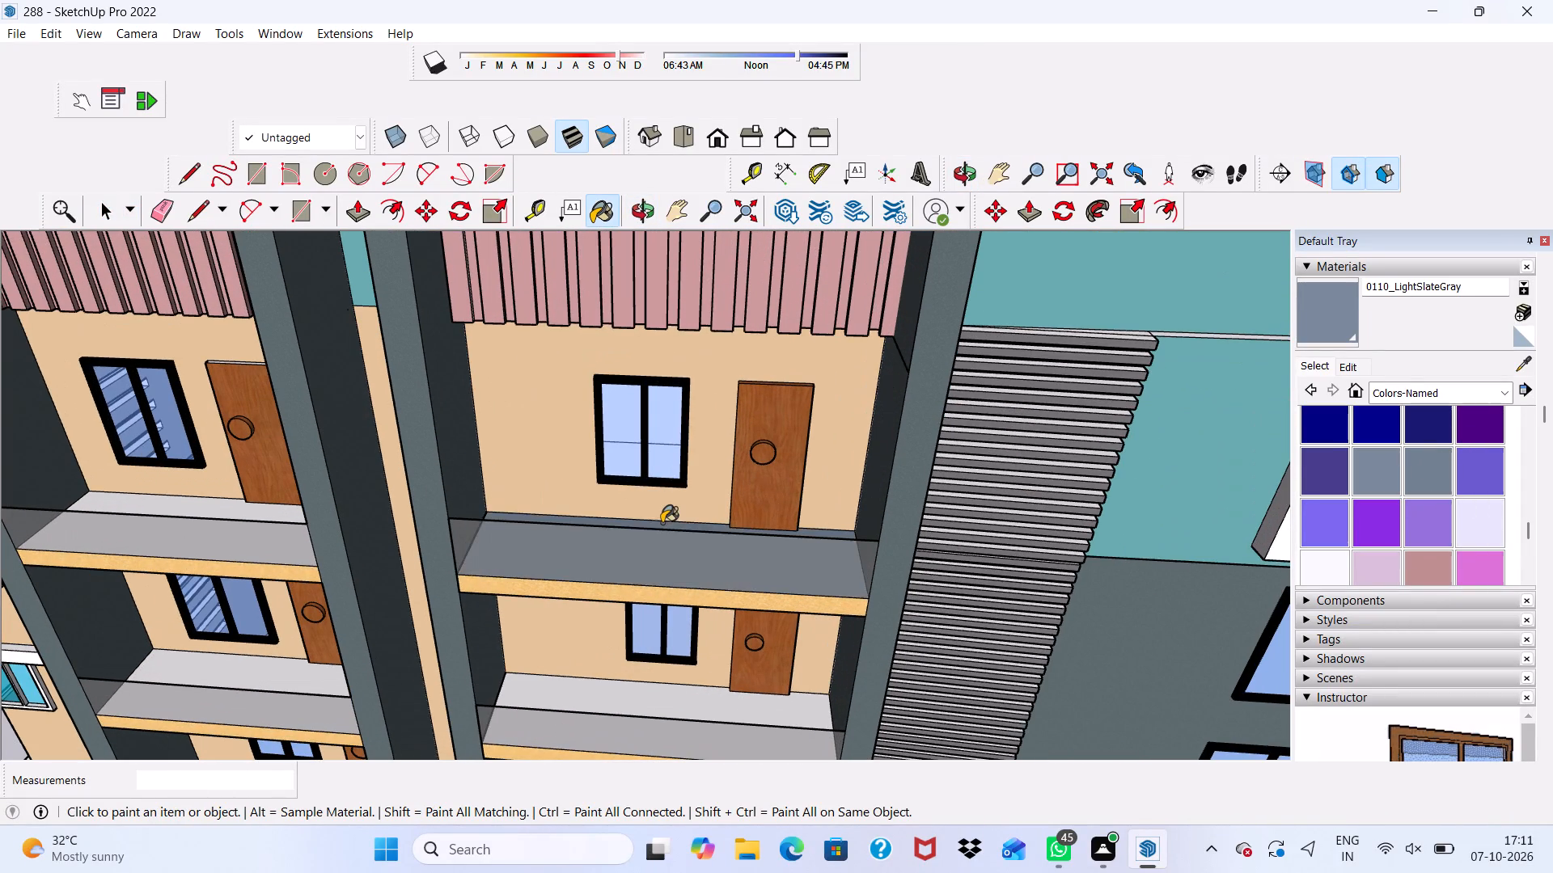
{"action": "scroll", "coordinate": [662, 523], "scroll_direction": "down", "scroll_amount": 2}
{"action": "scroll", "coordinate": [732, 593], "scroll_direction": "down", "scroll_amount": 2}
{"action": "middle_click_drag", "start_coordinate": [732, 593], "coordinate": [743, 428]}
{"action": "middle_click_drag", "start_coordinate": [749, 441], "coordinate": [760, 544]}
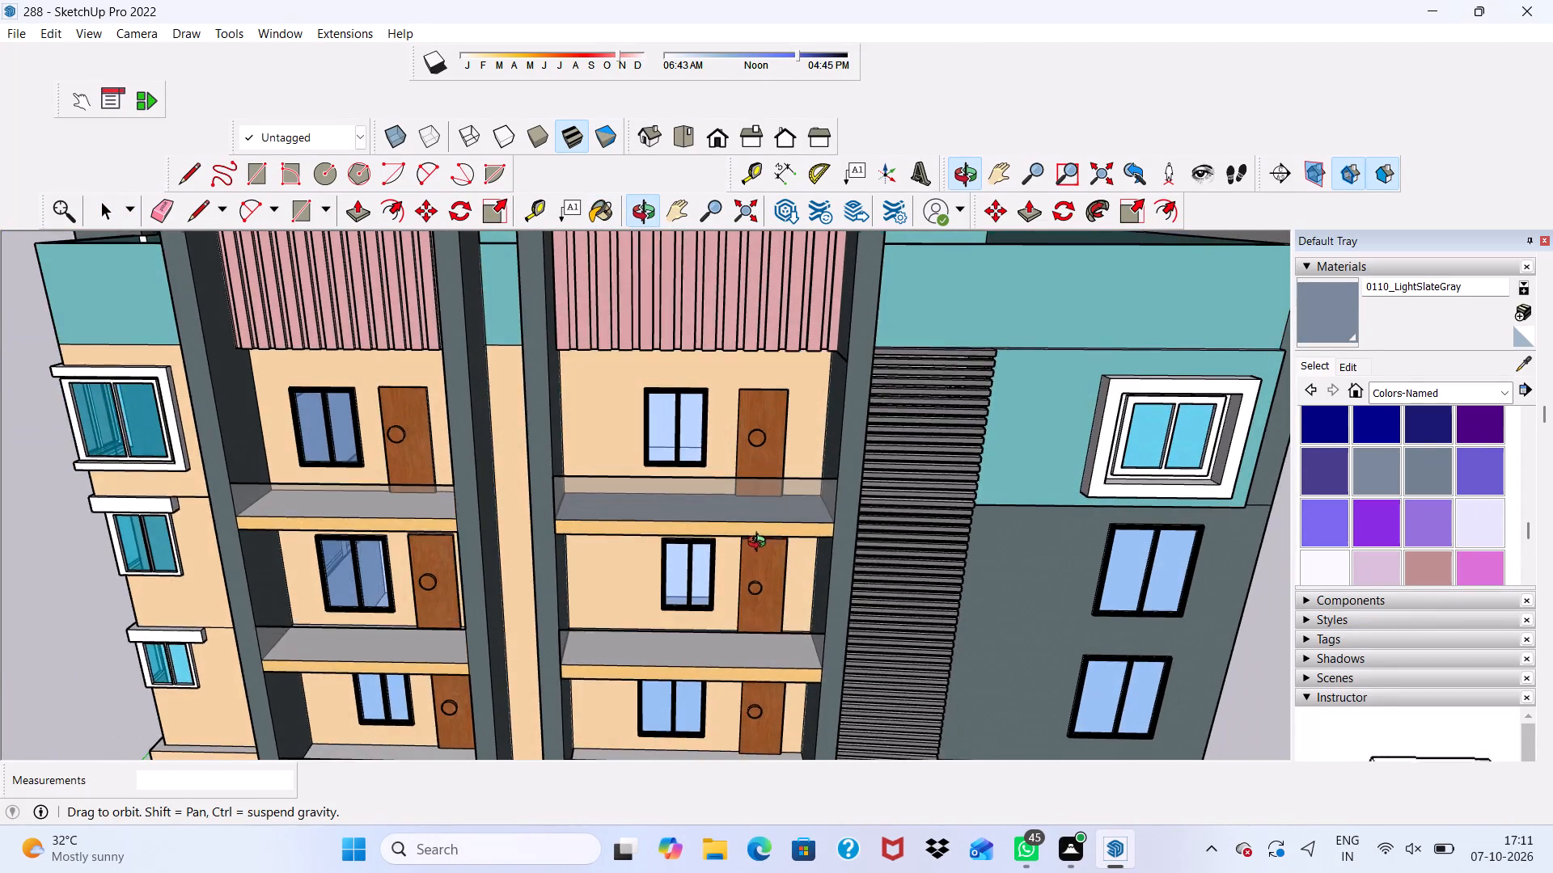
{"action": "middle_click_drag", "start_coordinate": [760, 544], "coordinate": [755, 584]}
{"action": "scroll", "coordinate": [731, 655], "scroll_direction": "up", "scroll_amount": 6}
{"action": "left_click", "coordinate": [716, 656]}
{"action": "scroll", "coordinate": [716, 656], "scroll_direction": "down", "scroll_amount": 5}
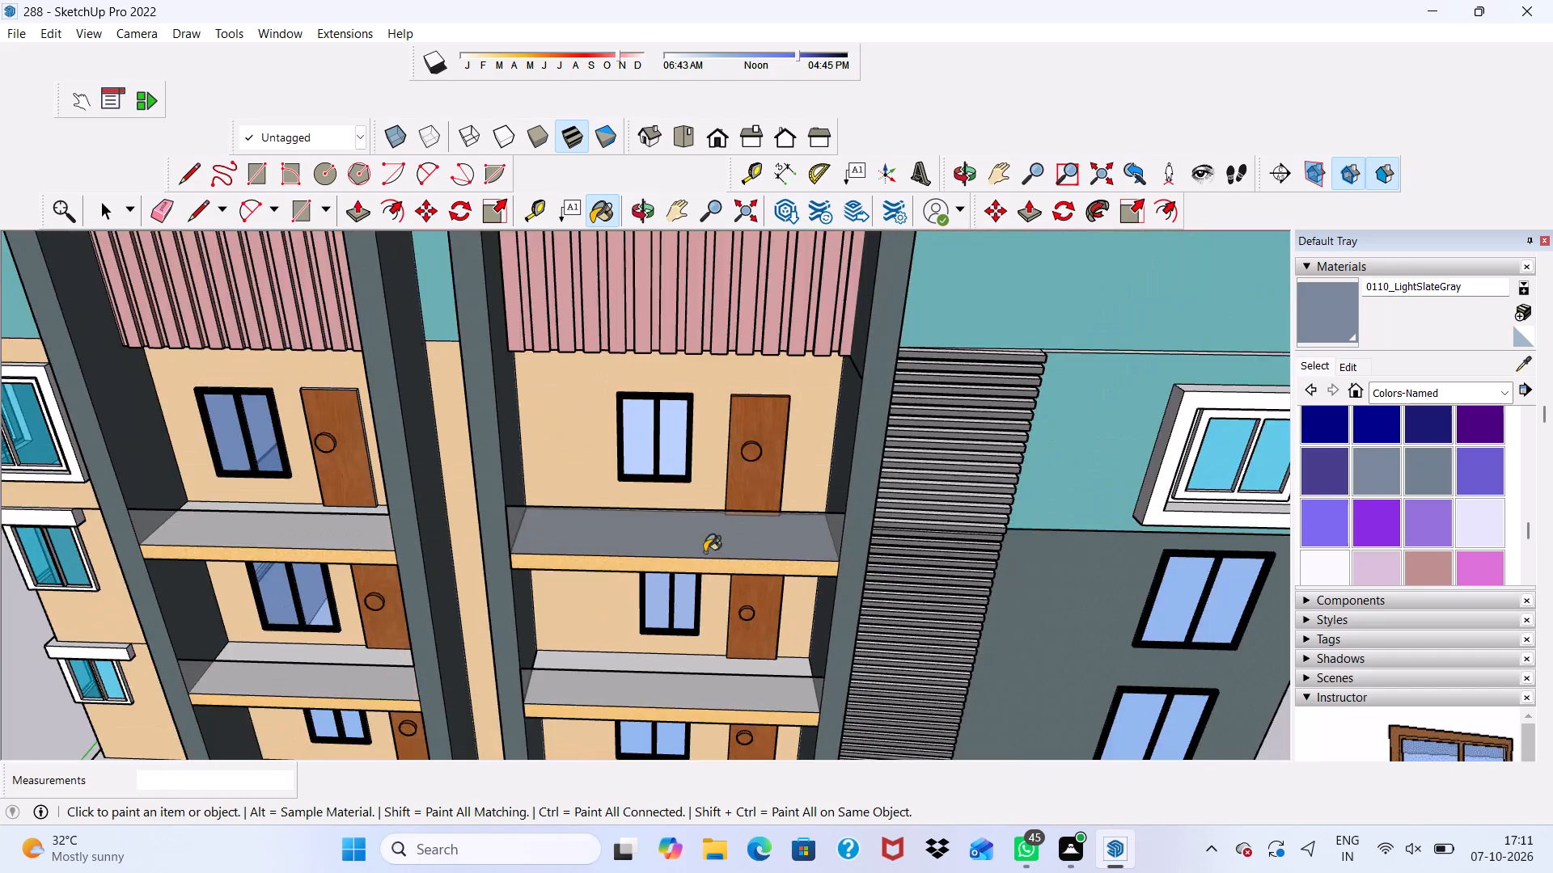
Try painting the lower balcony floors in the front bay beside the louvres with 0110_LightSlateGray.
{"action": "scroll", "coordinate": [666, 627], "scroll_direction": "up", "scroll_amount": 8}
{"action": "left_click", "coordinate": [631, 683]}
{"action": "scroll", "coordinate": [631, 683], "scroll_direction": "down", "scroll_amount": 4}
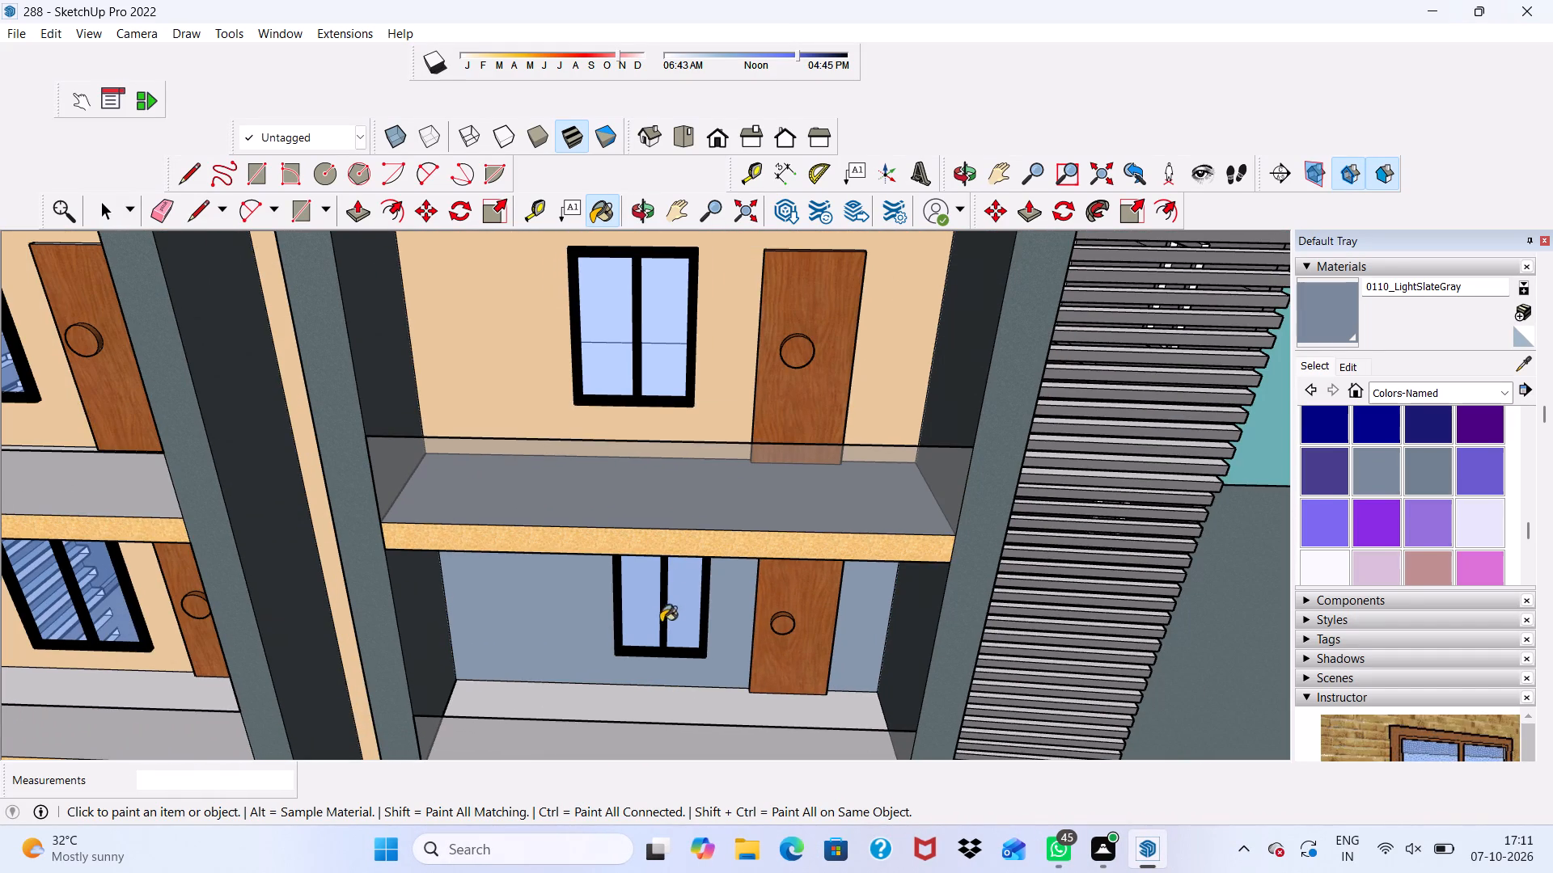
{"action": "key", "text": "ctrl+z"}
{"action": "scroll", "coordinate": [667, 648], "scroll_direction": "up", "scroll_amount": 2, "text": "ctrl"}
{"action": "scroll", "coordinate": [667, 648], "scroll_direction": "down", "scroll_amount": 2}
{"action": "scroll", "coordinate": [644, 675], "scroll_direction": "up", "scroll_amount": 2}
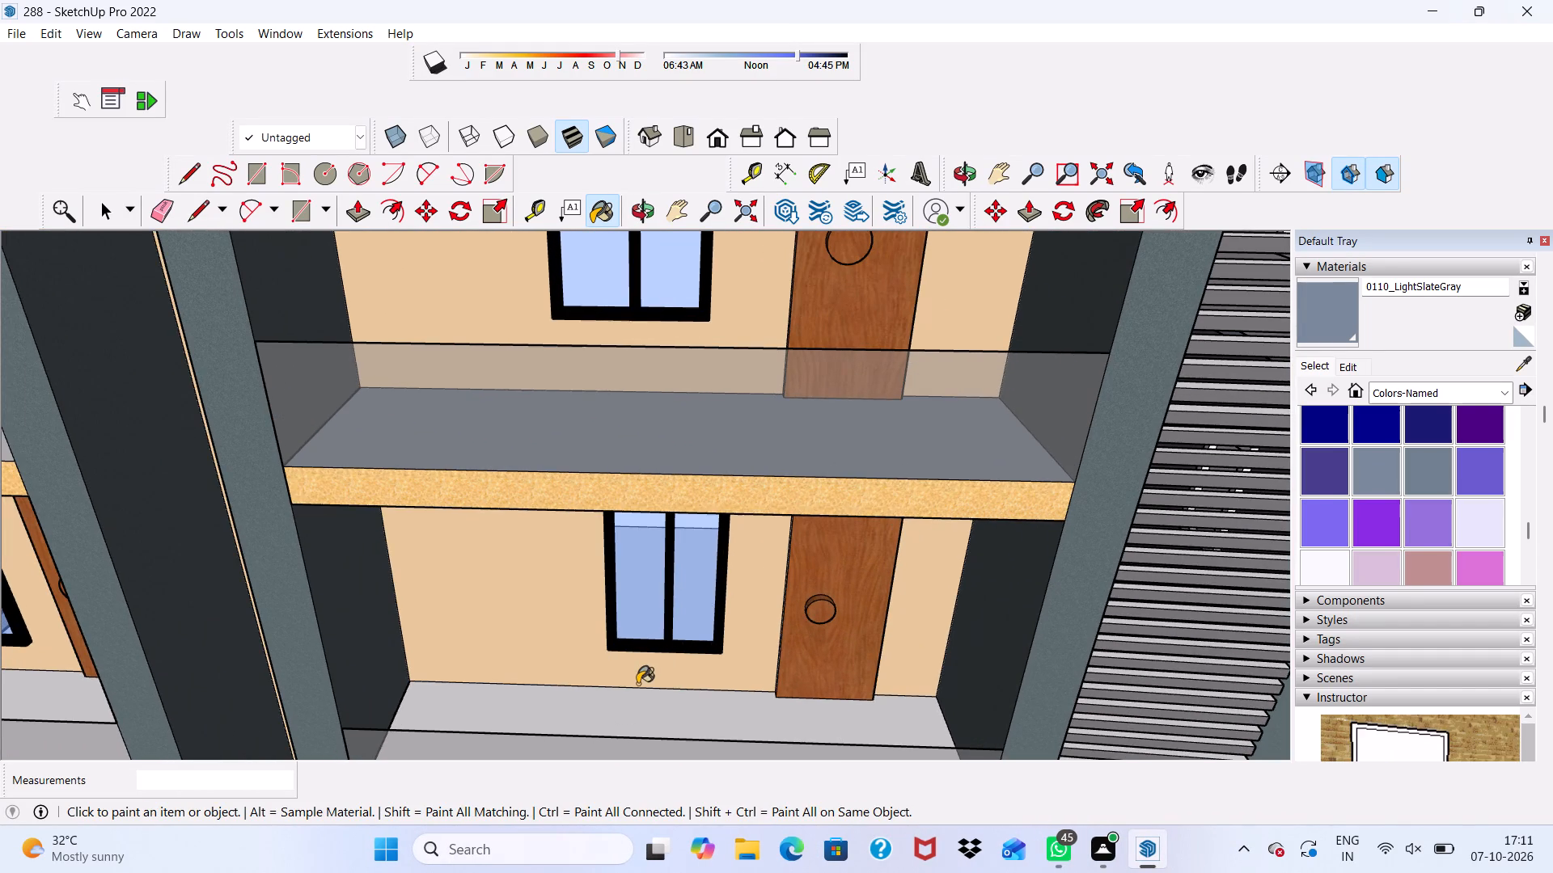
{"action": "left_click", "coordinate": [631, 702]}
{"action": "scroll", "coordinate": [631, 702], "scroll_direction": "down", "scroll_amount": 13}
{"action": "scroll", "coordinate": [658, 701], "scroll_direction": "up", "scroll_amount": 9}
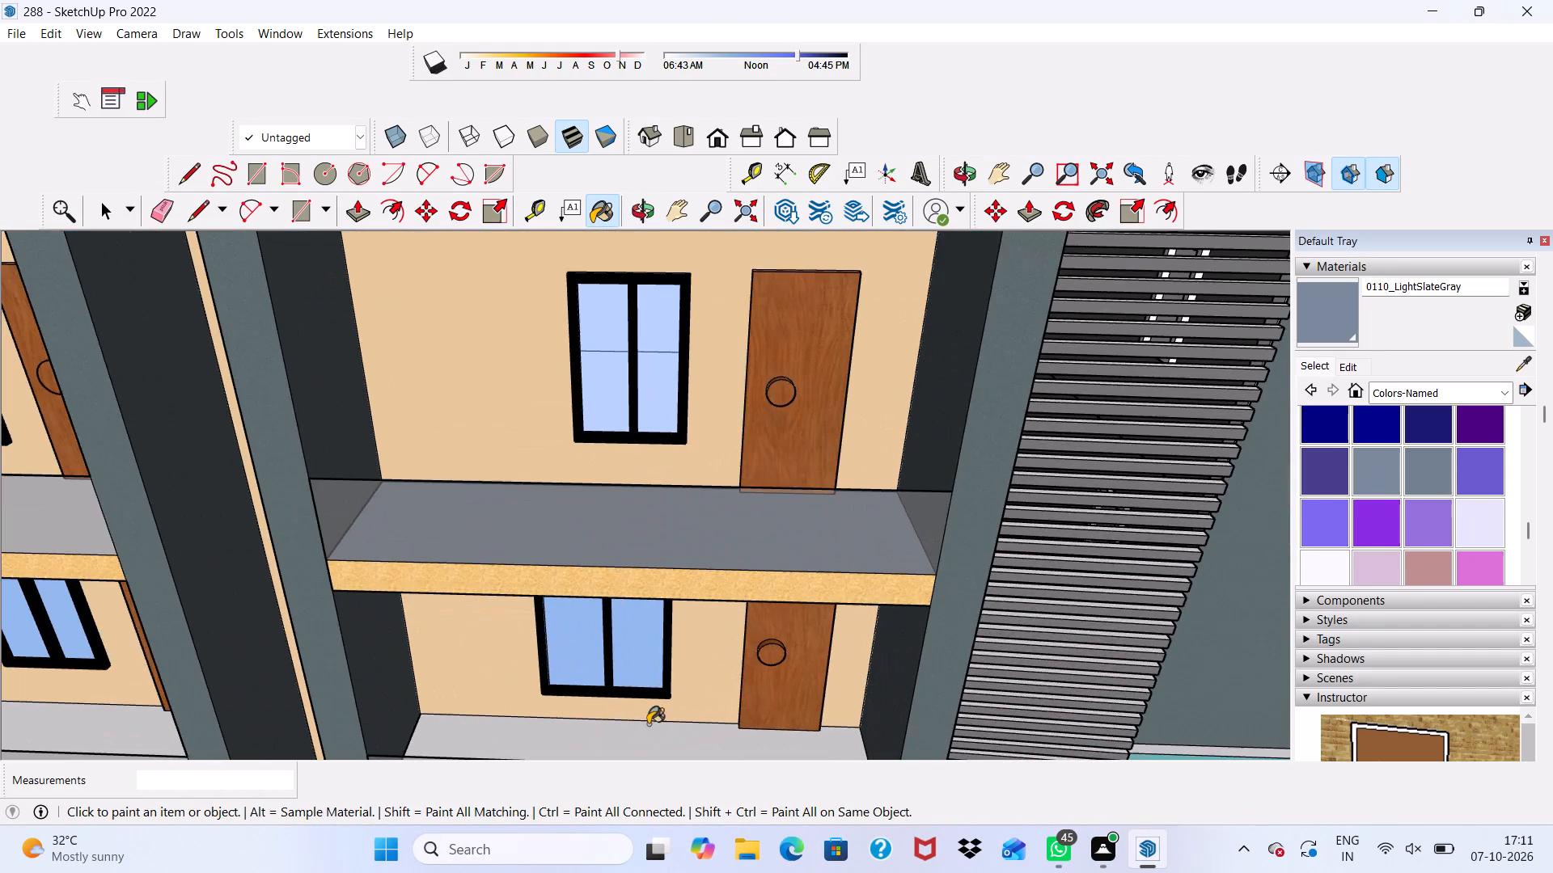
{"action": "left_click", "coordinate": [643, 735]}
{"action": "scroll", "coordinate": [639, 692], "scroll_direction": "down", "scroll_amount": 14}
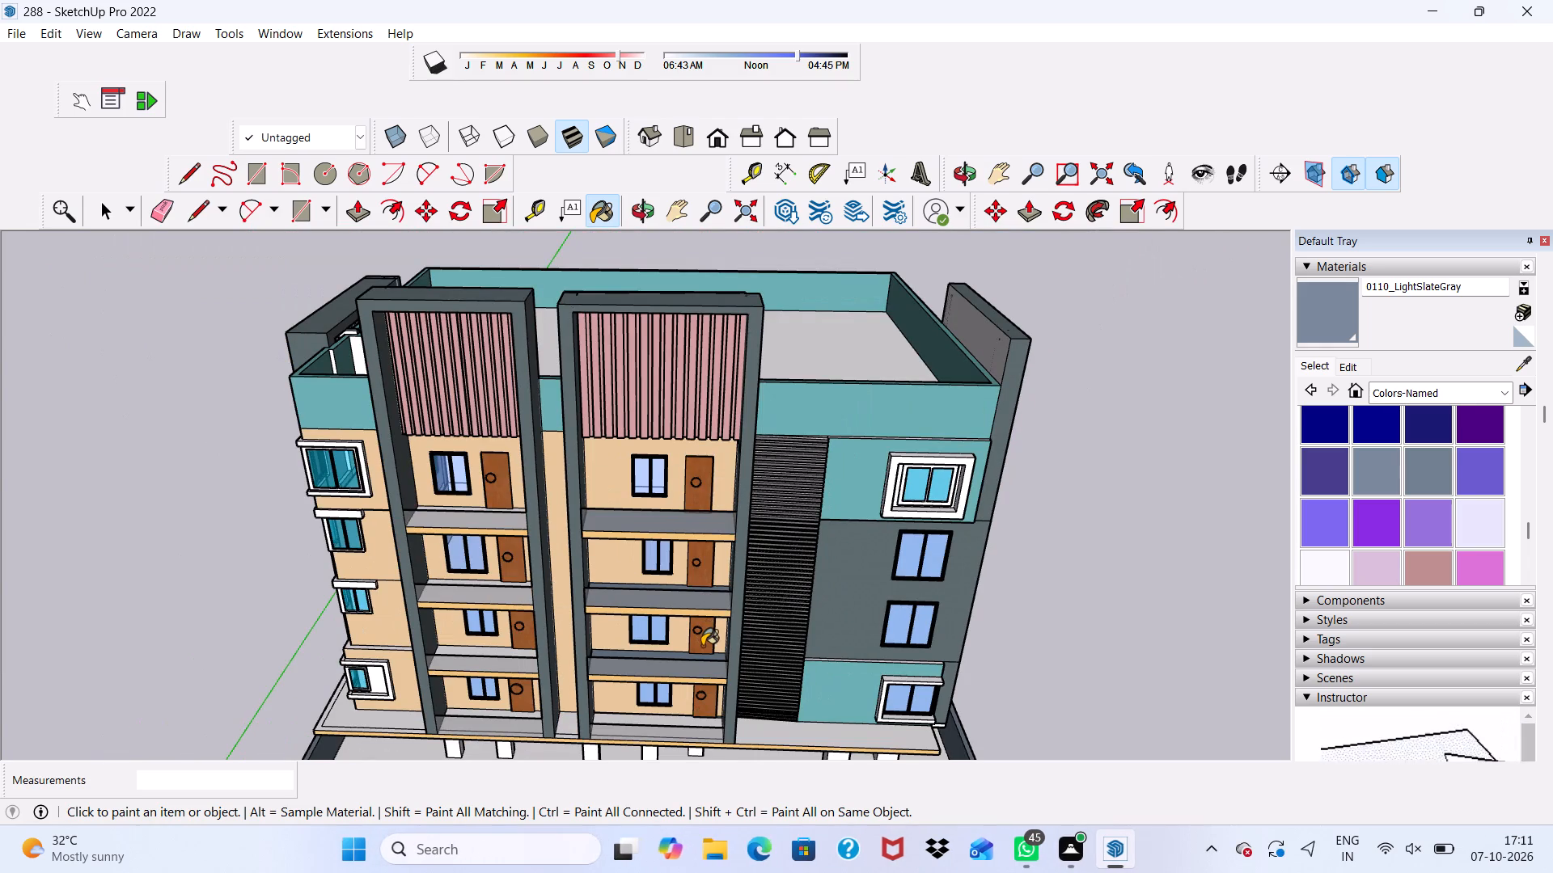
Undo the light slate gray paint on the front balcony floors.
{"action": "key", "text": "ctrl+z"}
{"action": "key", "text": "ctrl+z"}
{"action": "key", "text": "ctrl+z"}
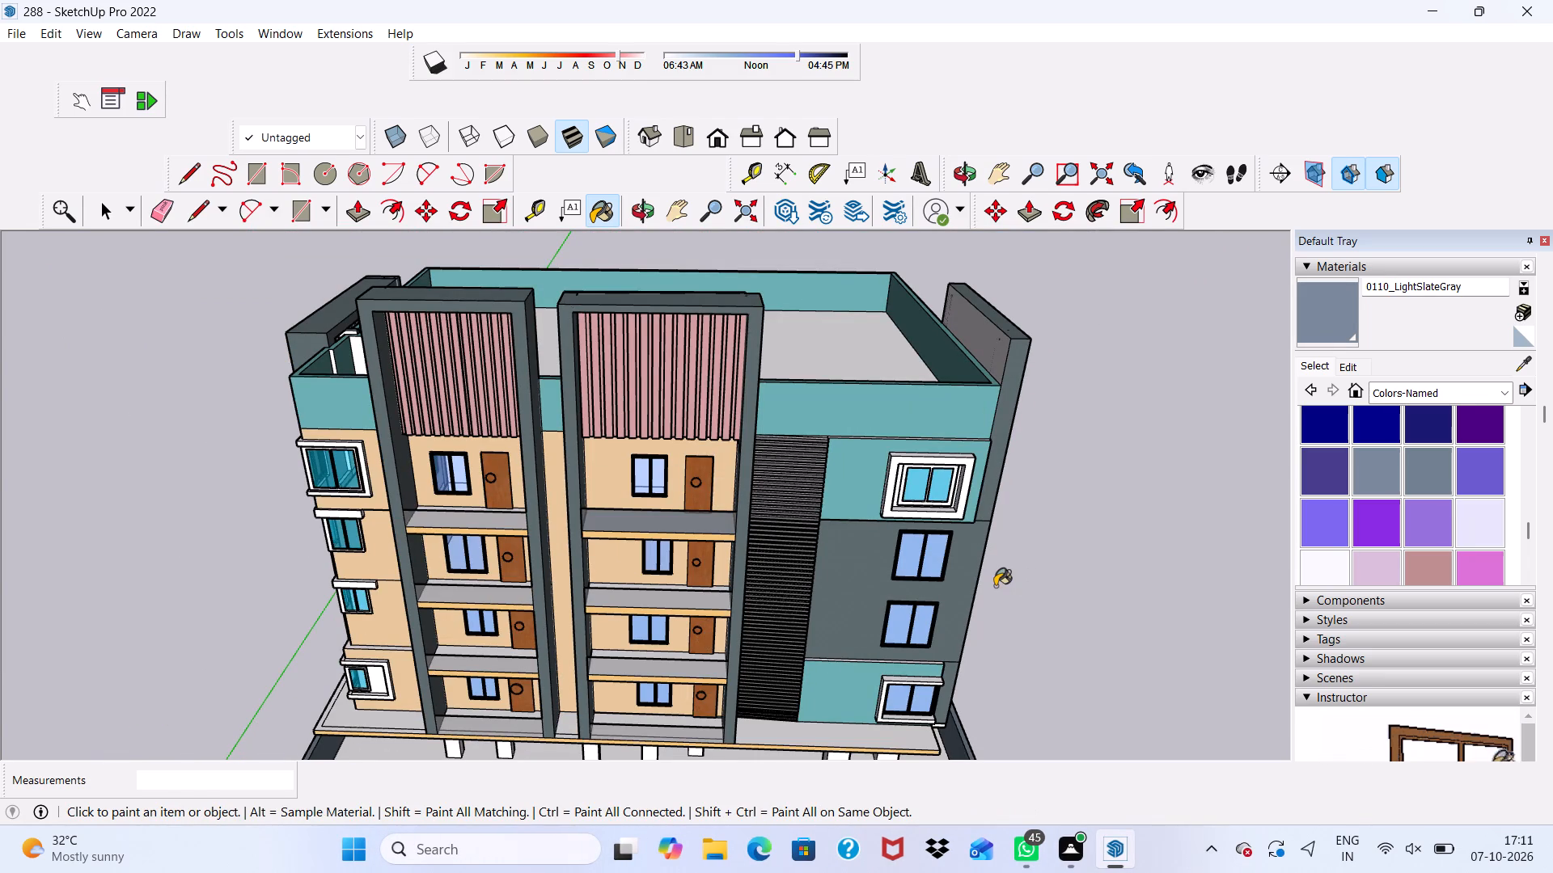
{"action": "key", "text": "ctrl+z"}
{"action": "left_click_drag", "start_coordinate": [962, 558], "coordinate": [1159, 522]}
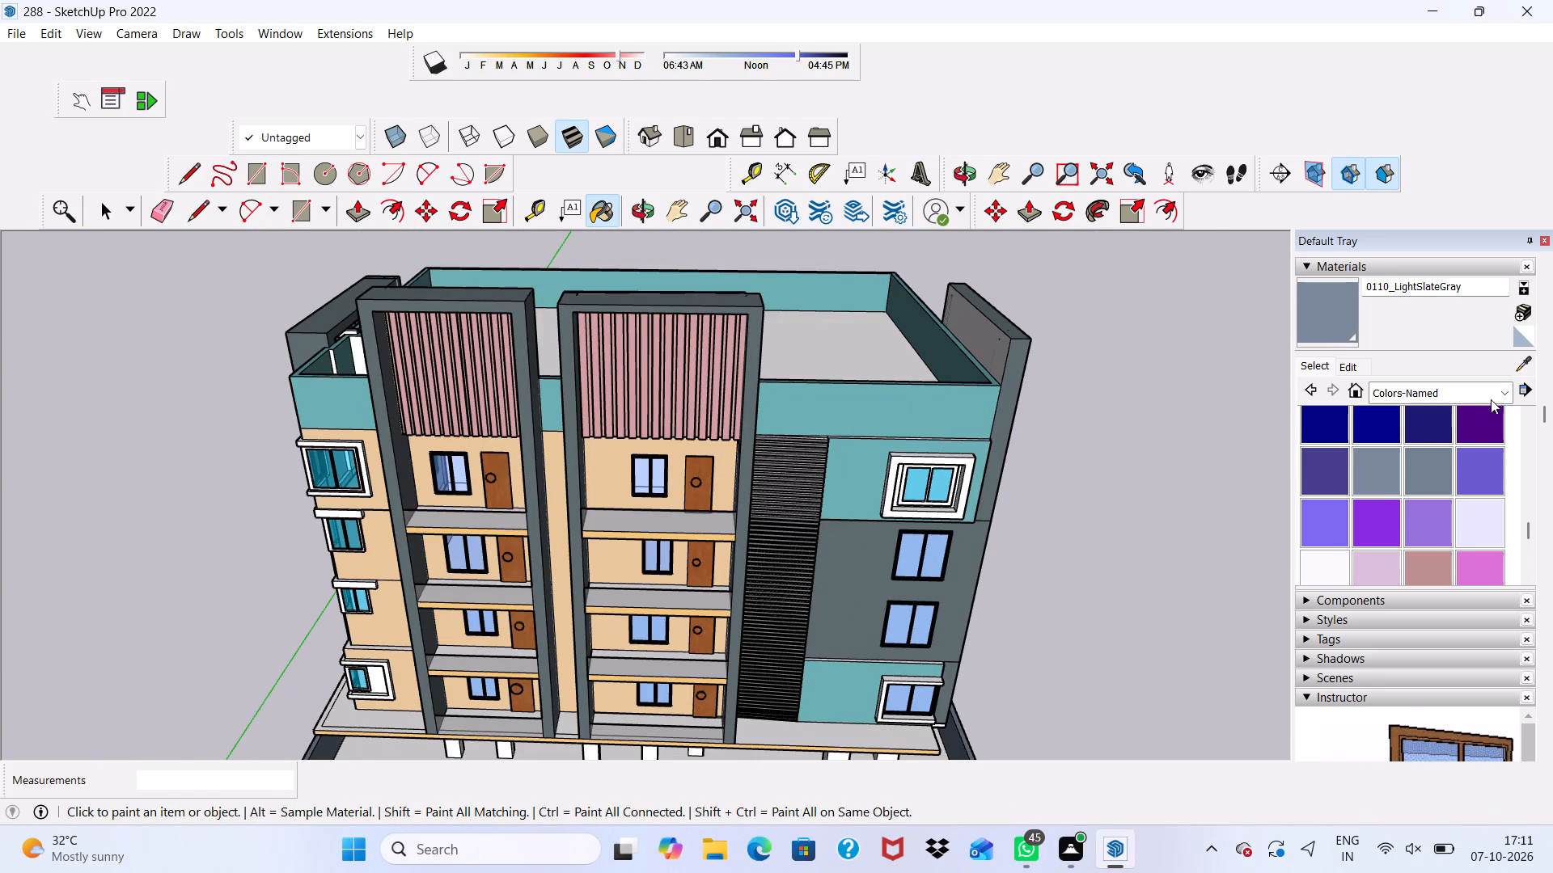
Paint the topmost balcony floor beside the front louvres with Marble Carrara Gold Floor Tile from the Tile collection.
{"action": "left_click", "coordinate": [1497, 393]}
{"action": "left_click", "coordinate": [1468, 597]}
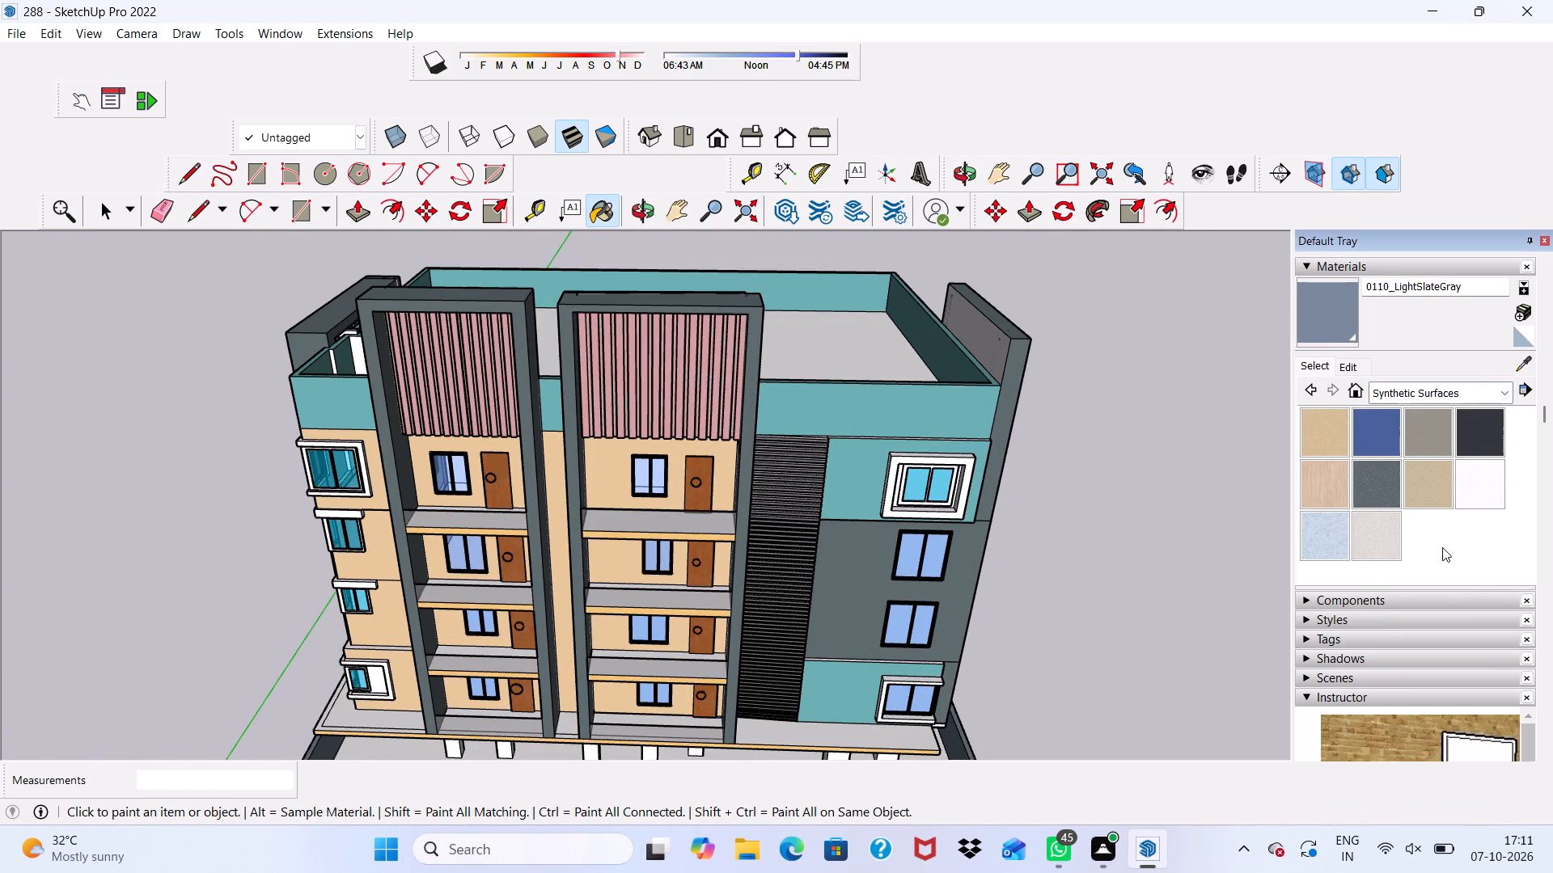
{"action": "left_click", "coordinate": [1509, 387]}
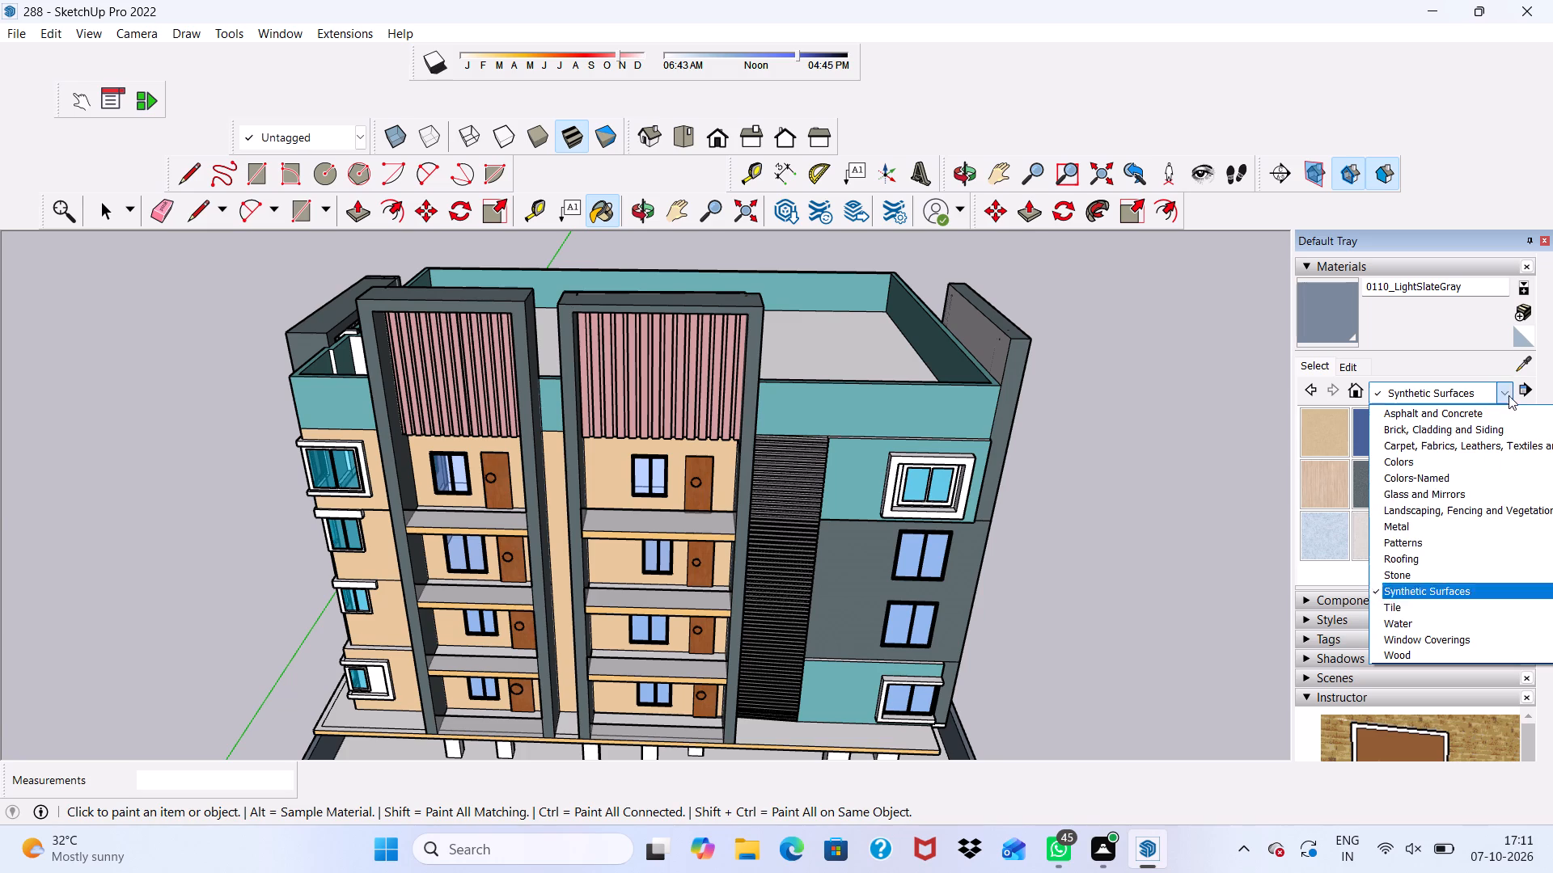
{"action": "left_click", "coordinate": [1428, 608]}
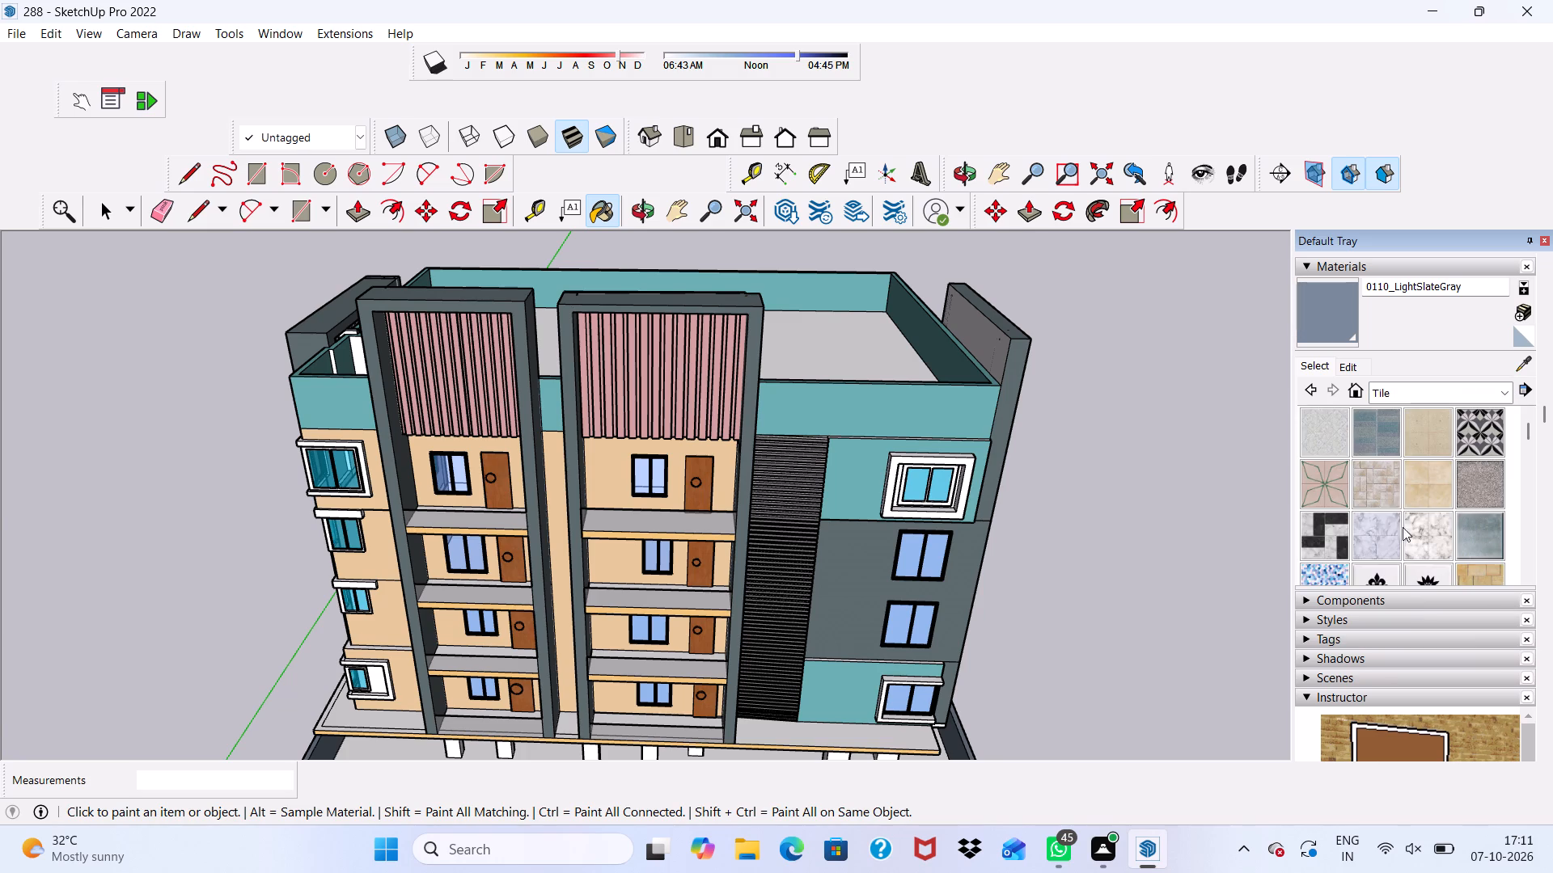
{"action": "left_click", "coordinate": [1422, 531]}
{"action": "scroll", "coordinate": [1146, 617], "scroll_direction": "up", "scroll_amount": 5}
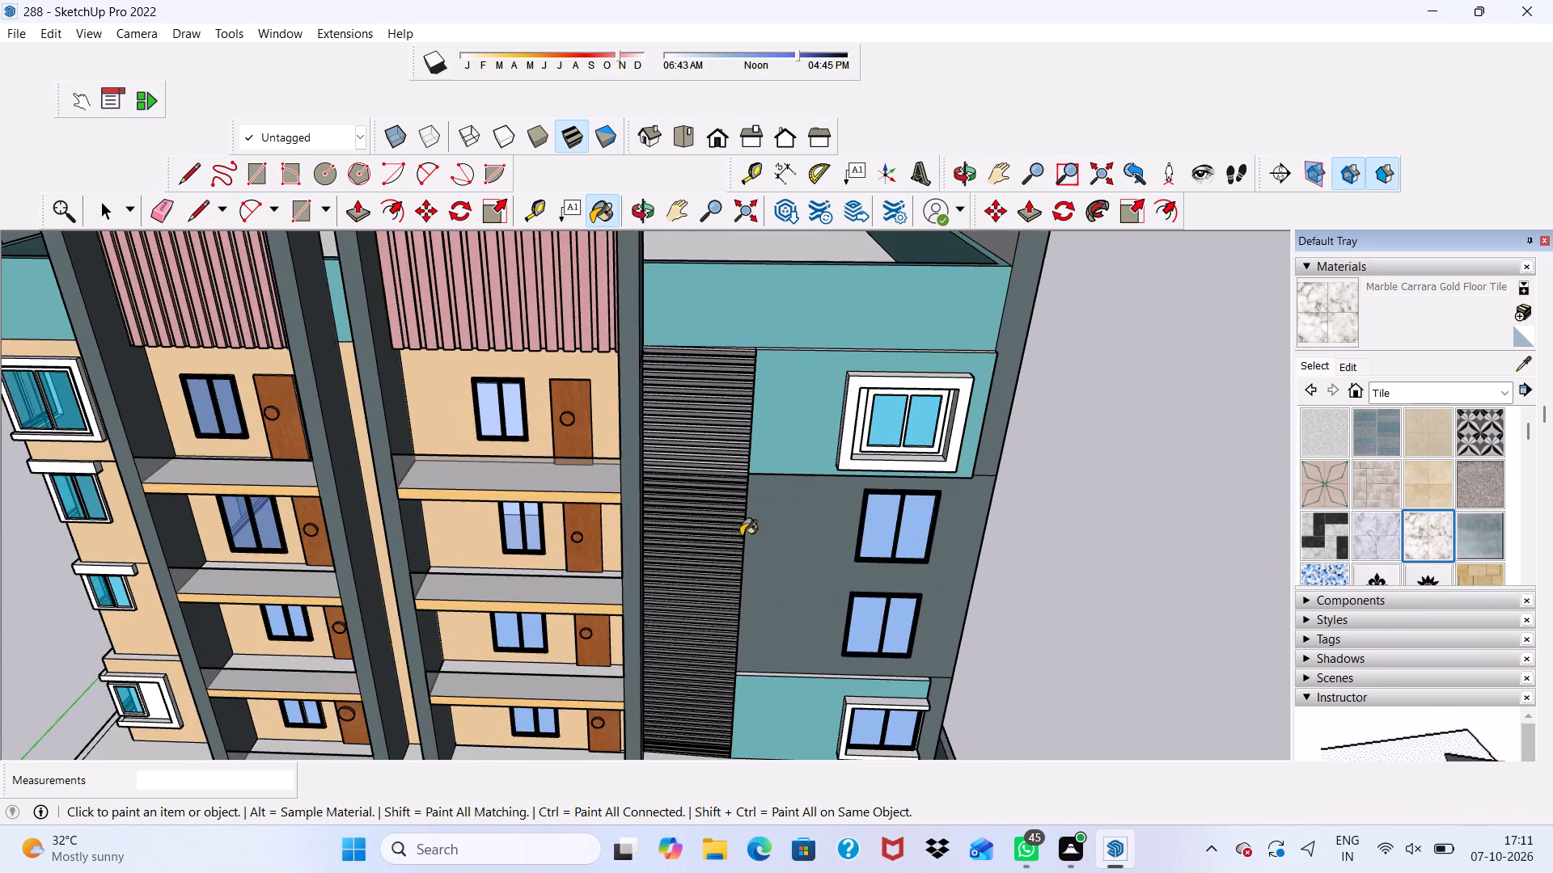
{"action": "scroll", "coordinate": [741, 536], "scroll_direction": "up", "scroll_amount": 6}
{"action": "left_click", "coordinate": [489, 423]}
{"action": "scroll", "coordinate": [489, 423], "scroll_direction": "up", "scroll_amount": 3}
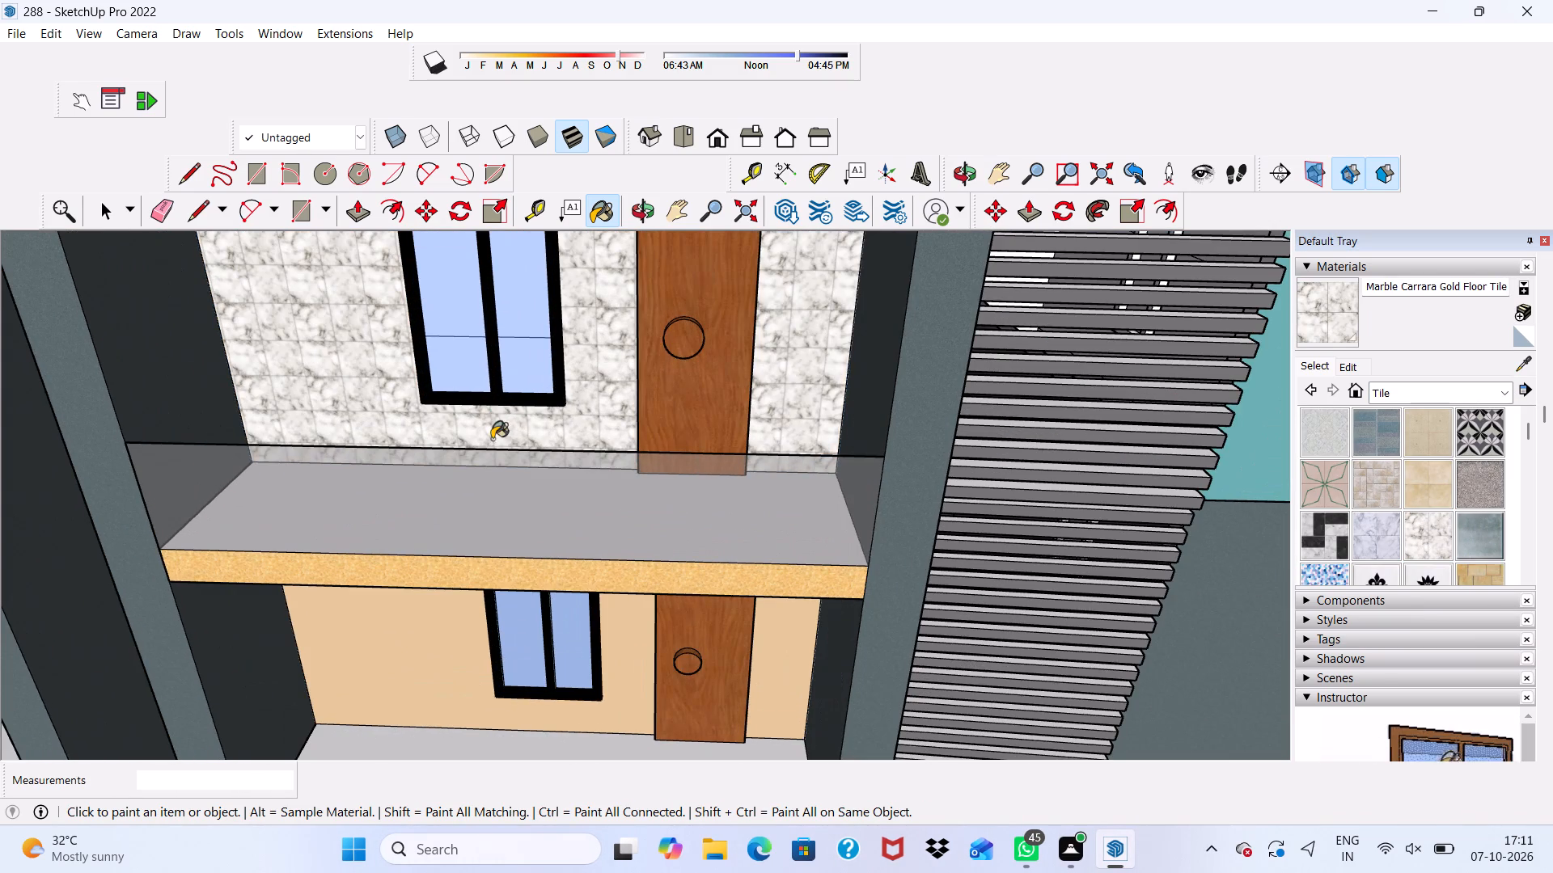
{"action": "key", "text": "ctrl+z"}
{"action": "scroll", "coordinate": [506, 469], "scroll_direction": "up", "scroll_amount": 3, "text": "ctrl"}
{"action": "middle_click_drag", "start_coordinate": [517, 434], "coordinate": [513, 546]}
{"action": "scroll", "coordinate": [517, 488], "scroll_direction": "down", "scroll_amount": 1}
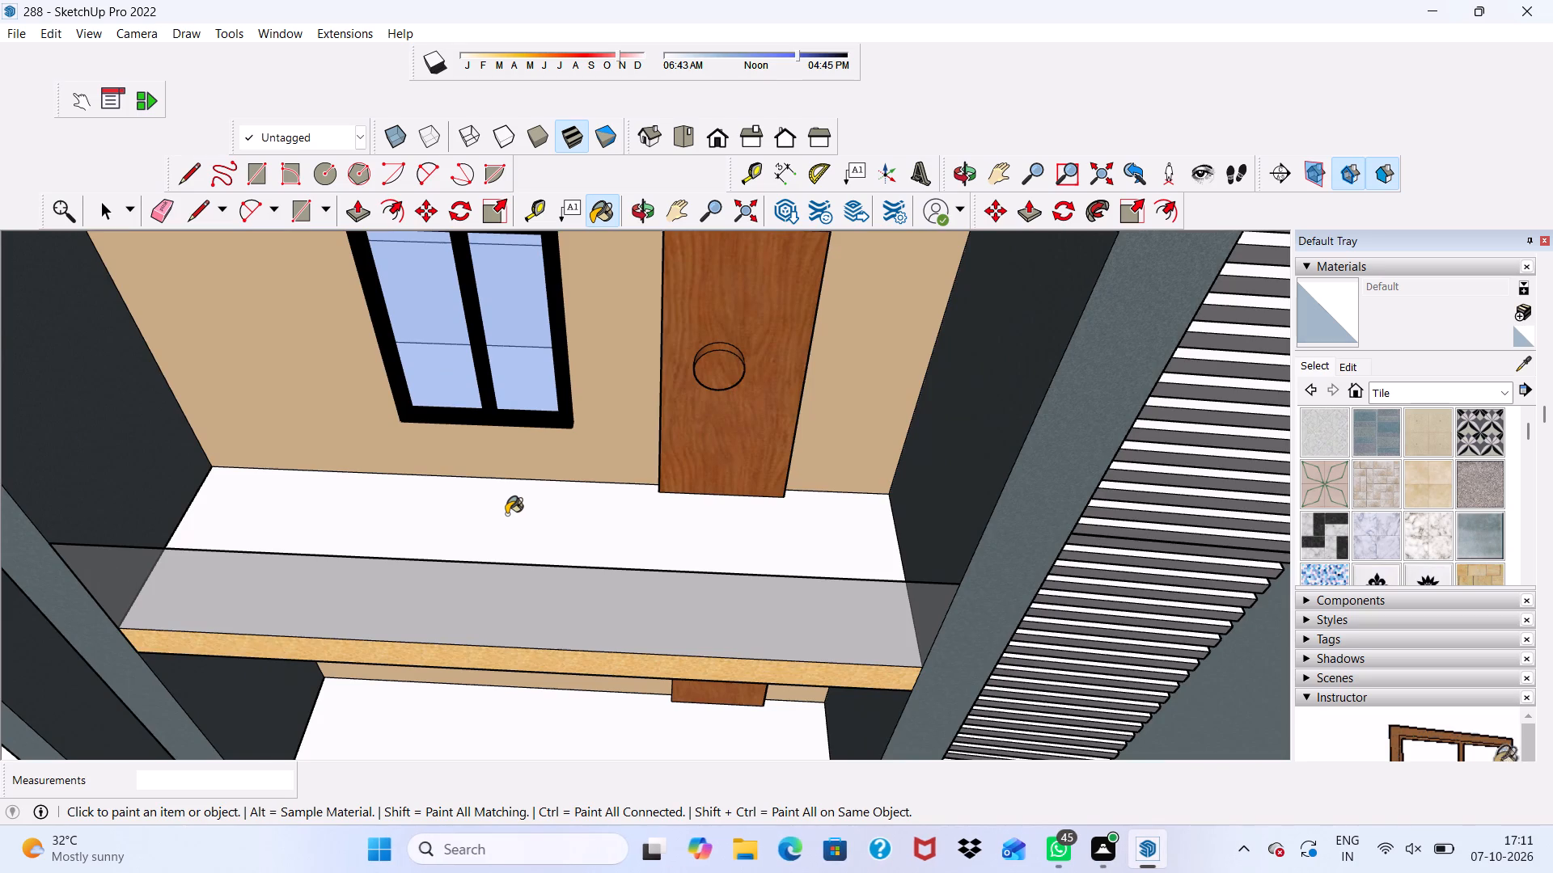
{"action": "left_click", "coordinate": [506, 514]}
{"action": "scroll", "coordinate": [514, 545], "scroll_direction": "down", "scroll_amount": 4}
{"action": "scroll", "coordinate": [528, 528], "scroll_direction": "up", "scroll_amount": 4}
{"action": "left_click", "coordinate": [528, 537]}
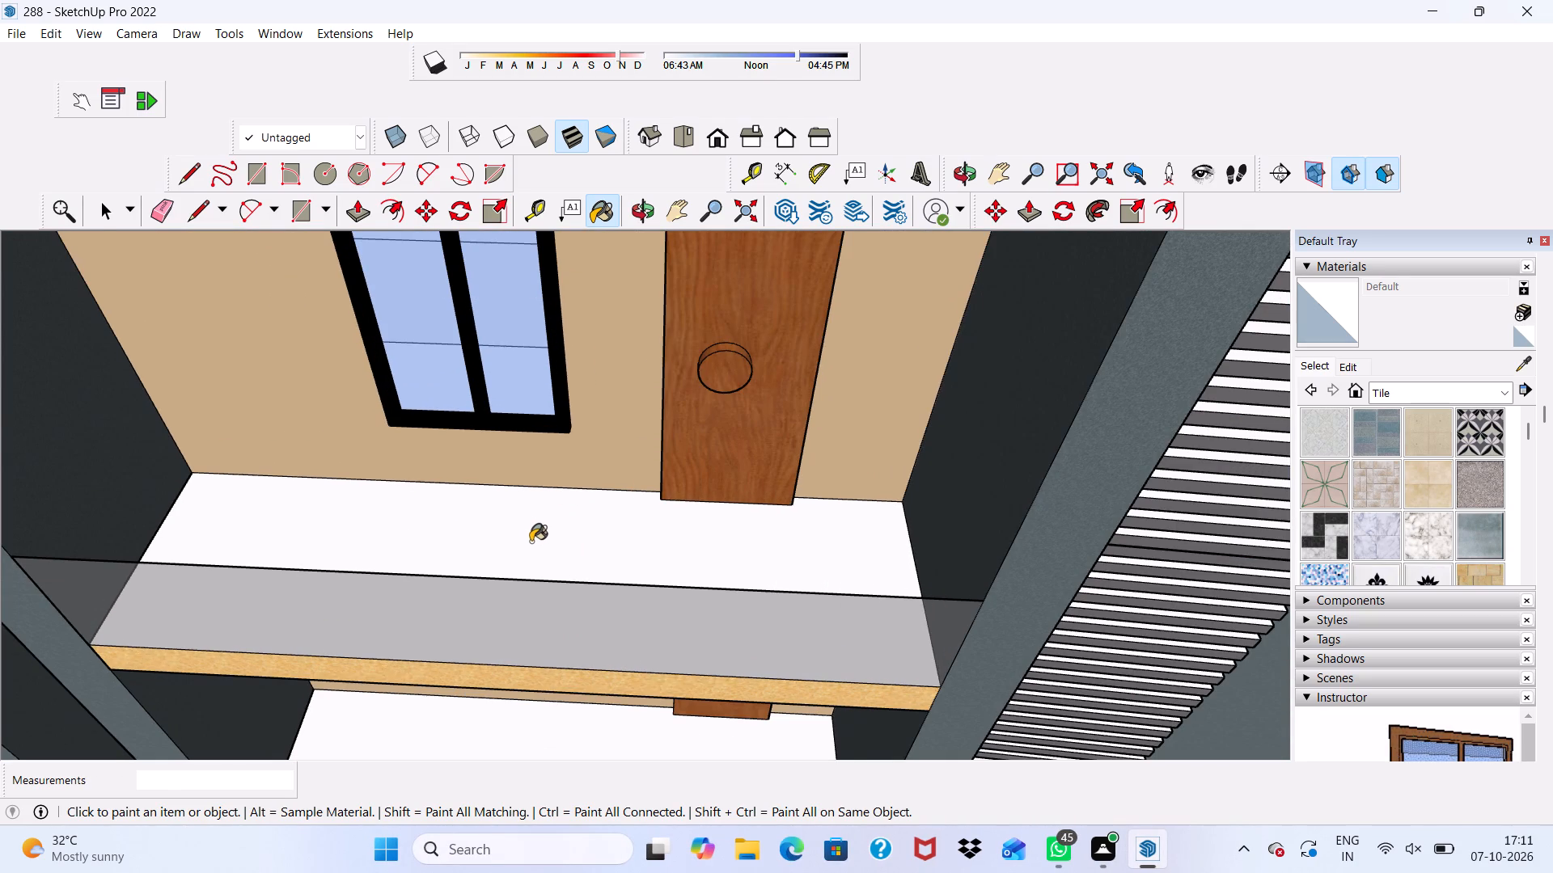
{"action": "scroll", "coordinate": [565, 559], "scroll_direction": "up", "scroll_amount": 9}
{"action": "left_click", "coordinate": [566, 559]}
{"action": "left_click", "coordinate": [1420, 537]}
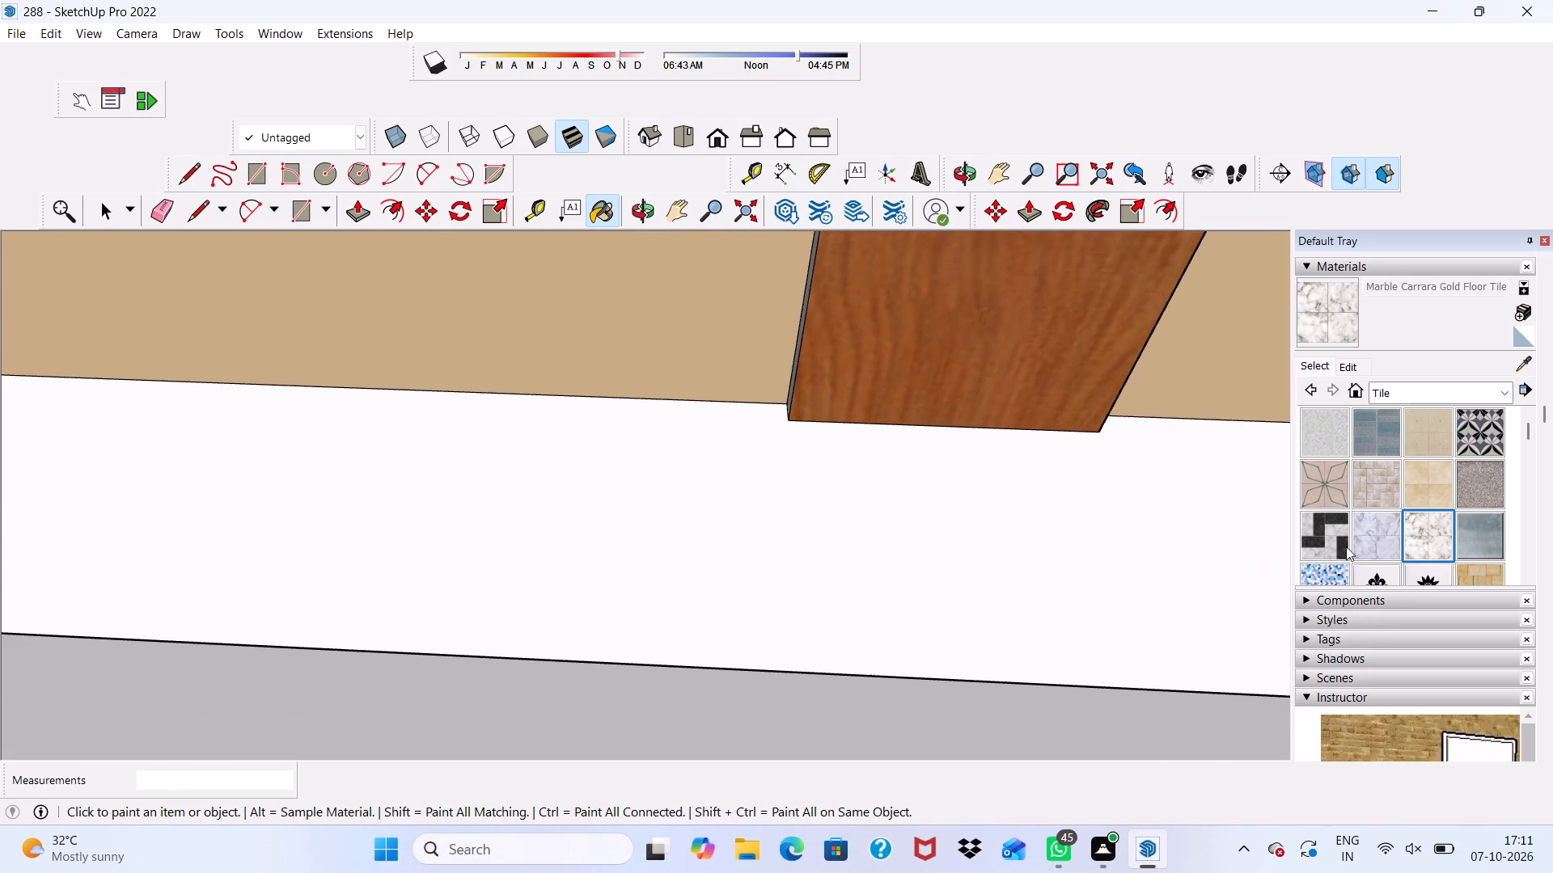
{"action": "left_click", "coordinate": [925, 580]}
{"action": "scroll", "coordinate": [925, 580], "scroll_direction": "down", "scroll_amount": 17}
Paint the three lower balcony floors in the front bay beside the louvres with Marble Carrara Gold Floor Tile.
{"action": "middle_click_drag", "start_coordinate": [874, 598], "coordinate": [832, 496]}
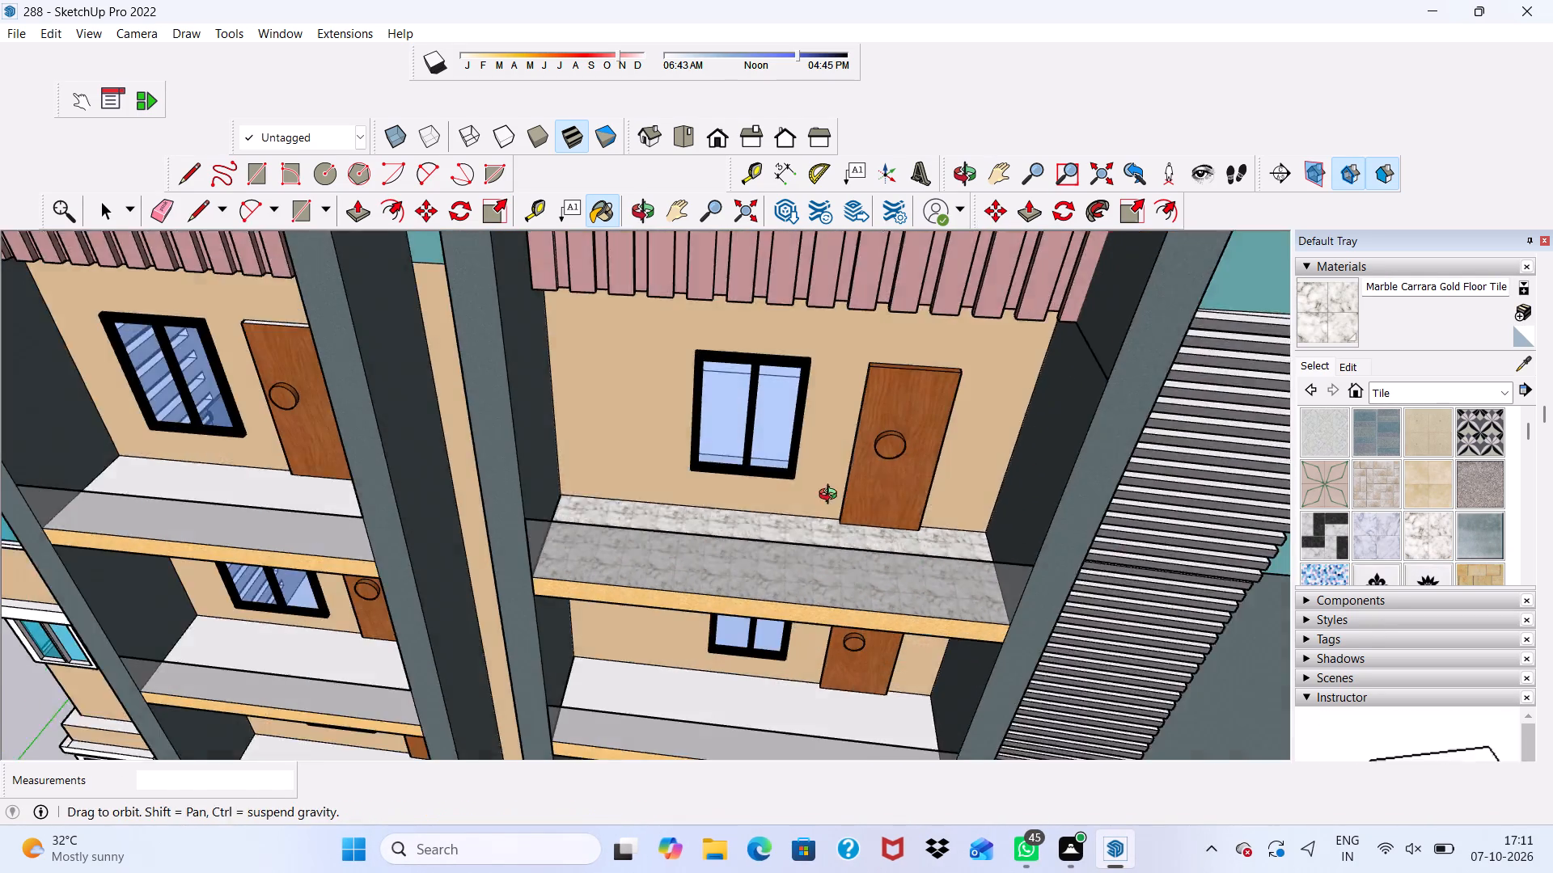
{"action": "middle_click_drag", "start_coordinate": [832, 496], "coordinate": [827, 480]}
{"action": "scroll", "coordinate": [803, 628], "scroll_direction": "up", "scroll_amount": 7}
{"action": "left_click", "coordinate": [501, 693]}
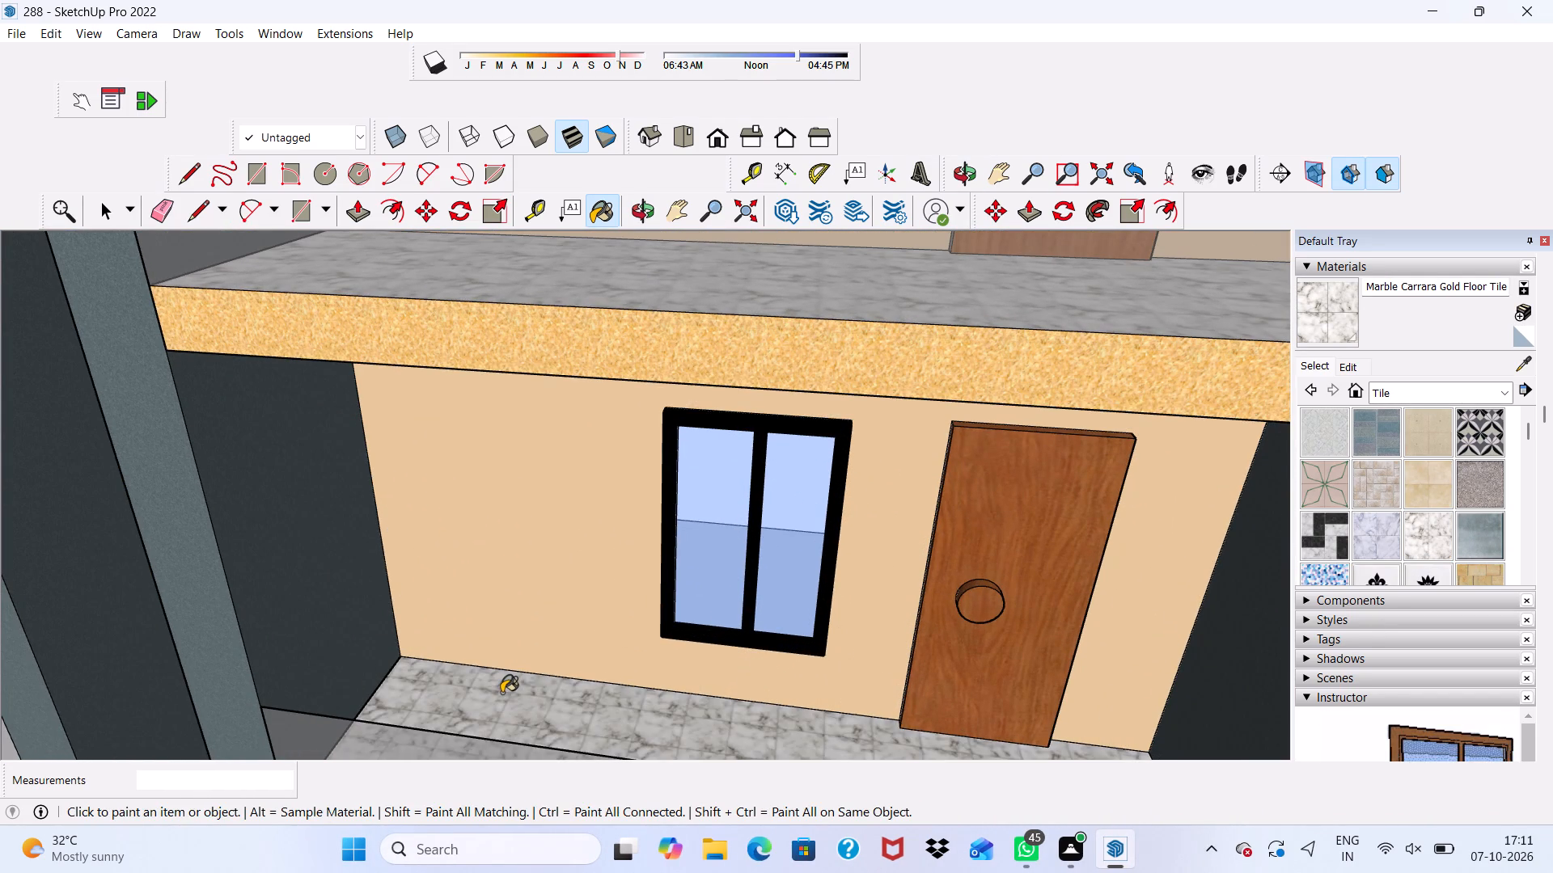
{"action": "scroll", "coordinate": [497, 685], "scroll_direction": "down", "scroll_amount": 16}
{"action": "scroll", "coordinate": [574, 673], "scroll_direction": "up", "scroll_amount": 7}
{"action": "left_click", "coordinate": [574, 710]}
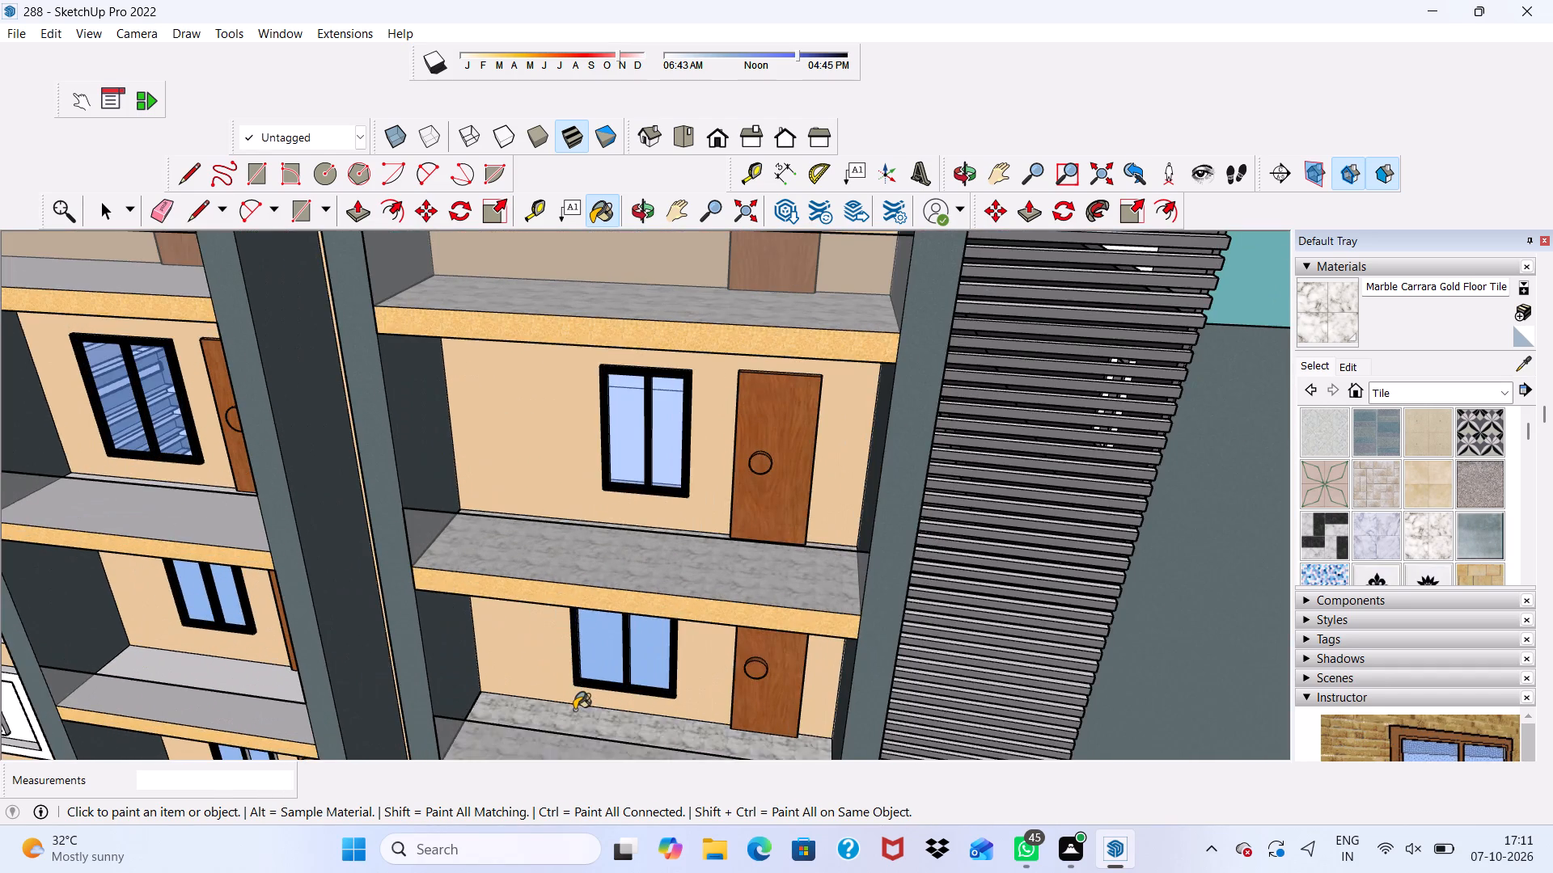
{"action": "scroll", "coordinate": [574, 710], "scroll_direction": "down", "scroll_amount": 12}
{"action": "scroll", "coordinate": [622, 709], "scroll_direction": "up", "scroll_amount": 8}
{"action": "left_click", "coordinate": [616, 685]}
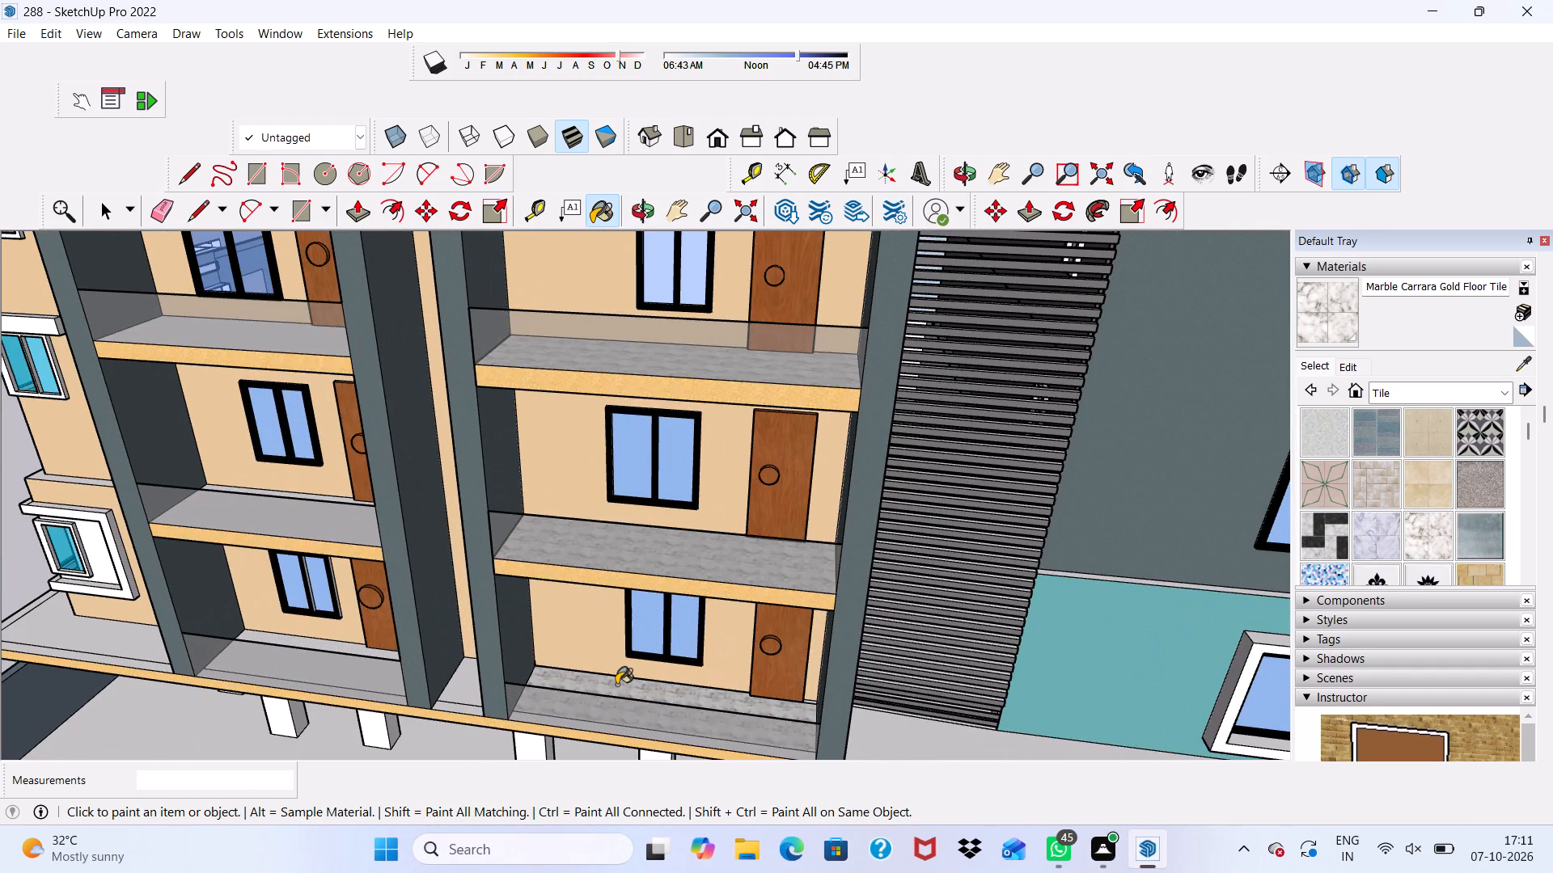
{"action": "scroll", "coordinate": [616, 685], "scroll_direction": "down", "scroll_amount": 1}
Paint the three lower balcony floors in the other front bay, nearer the beige corner, with Marble Carrara Gold Floor Tile.
{"action": "scroll", "coordinate": [180, 672], "scroll_direction": "up", "scroll_amount": 4}
{"action": "left_click", "coordinate": [325, 645]}
{"action": "scroll", "coordinate": [325, 645], "scroll_direction": "up", "scroll_amount": 1}
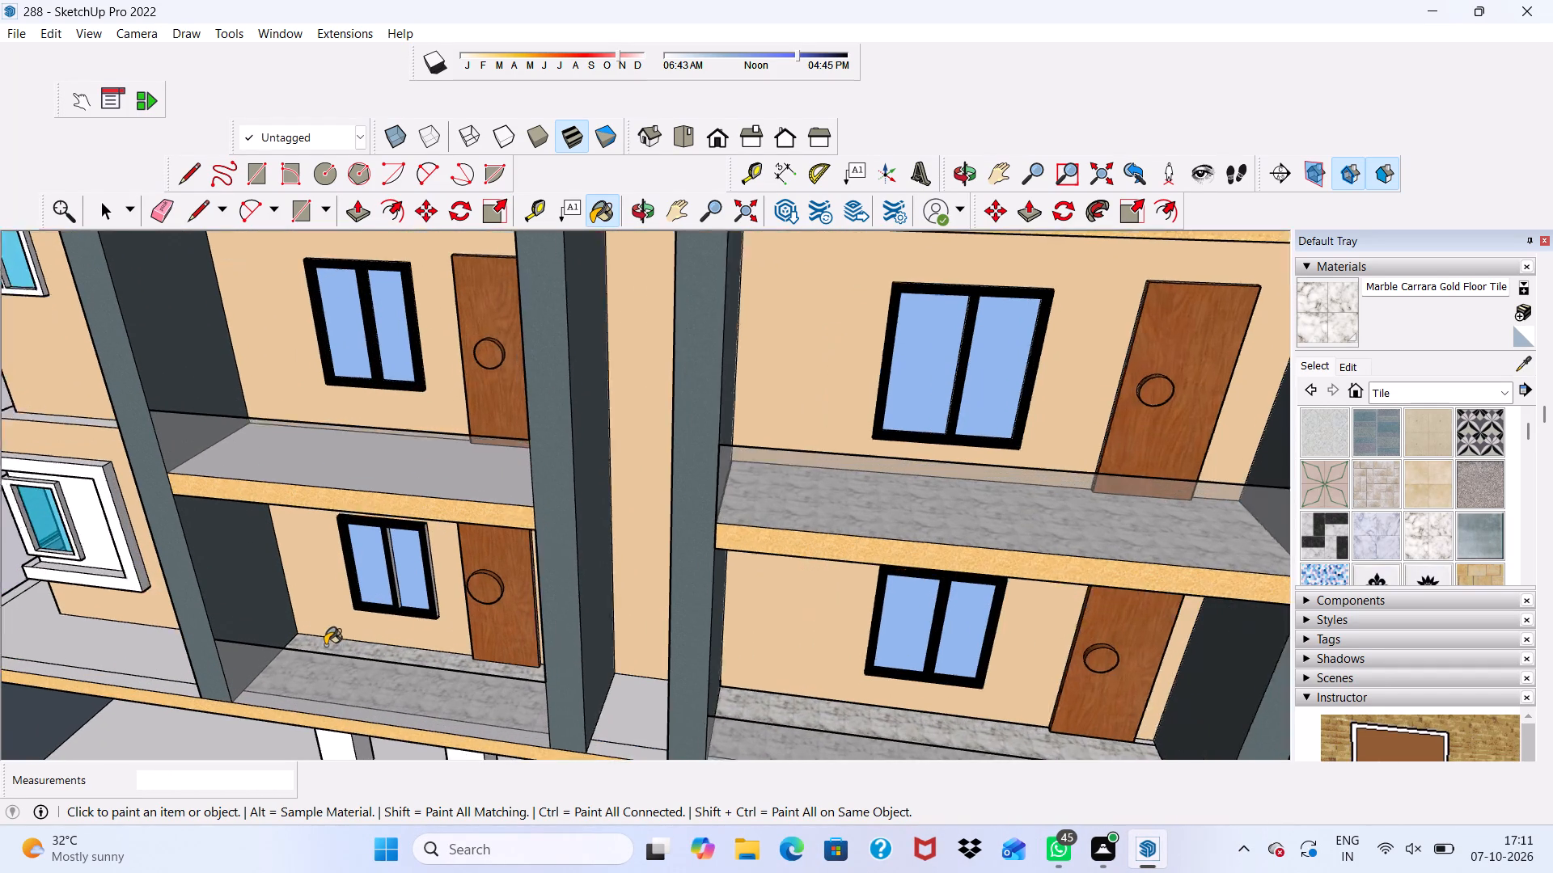
{"action": "scroll", "coordinate": [325, 645], "scroll_direction": "up", "scroll_amount": 1}
{"action": "middle_click_drag", "start_coordinate": [398, 406], "coordinate": [407, 491]}
{"action": "left_click", "coordinate": [398, 463]}
{"action": "scroll", "coordinate": [398, 463], "scroll_direction": "down", "scroll_amount": 3}
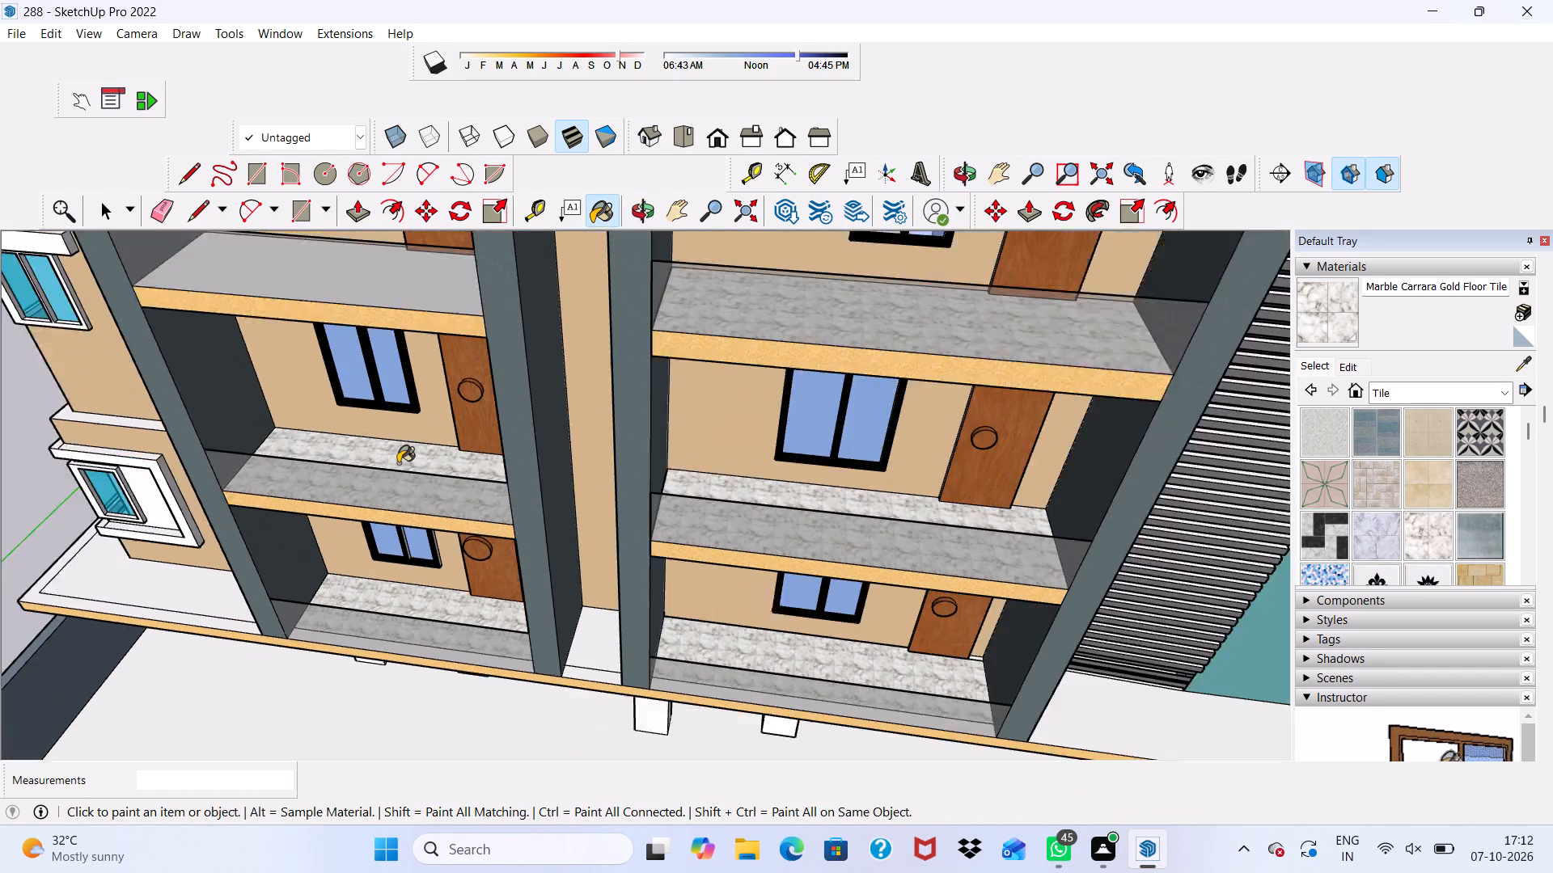
{"action": "scroll", "coordinate": [398, 463], "scroll_direction": "down", "scroll_amount": 6}
{"action": "scroll", "coordinate": [362, 309], "scroll_direction": "up", "scroll_amount": 8}
{"action": "left_click", "coordinate": [376, 381]}
{"action": "scroll", "coordinate": [376, 381], "scroll_direction": "down", "scroll_amount": 2}
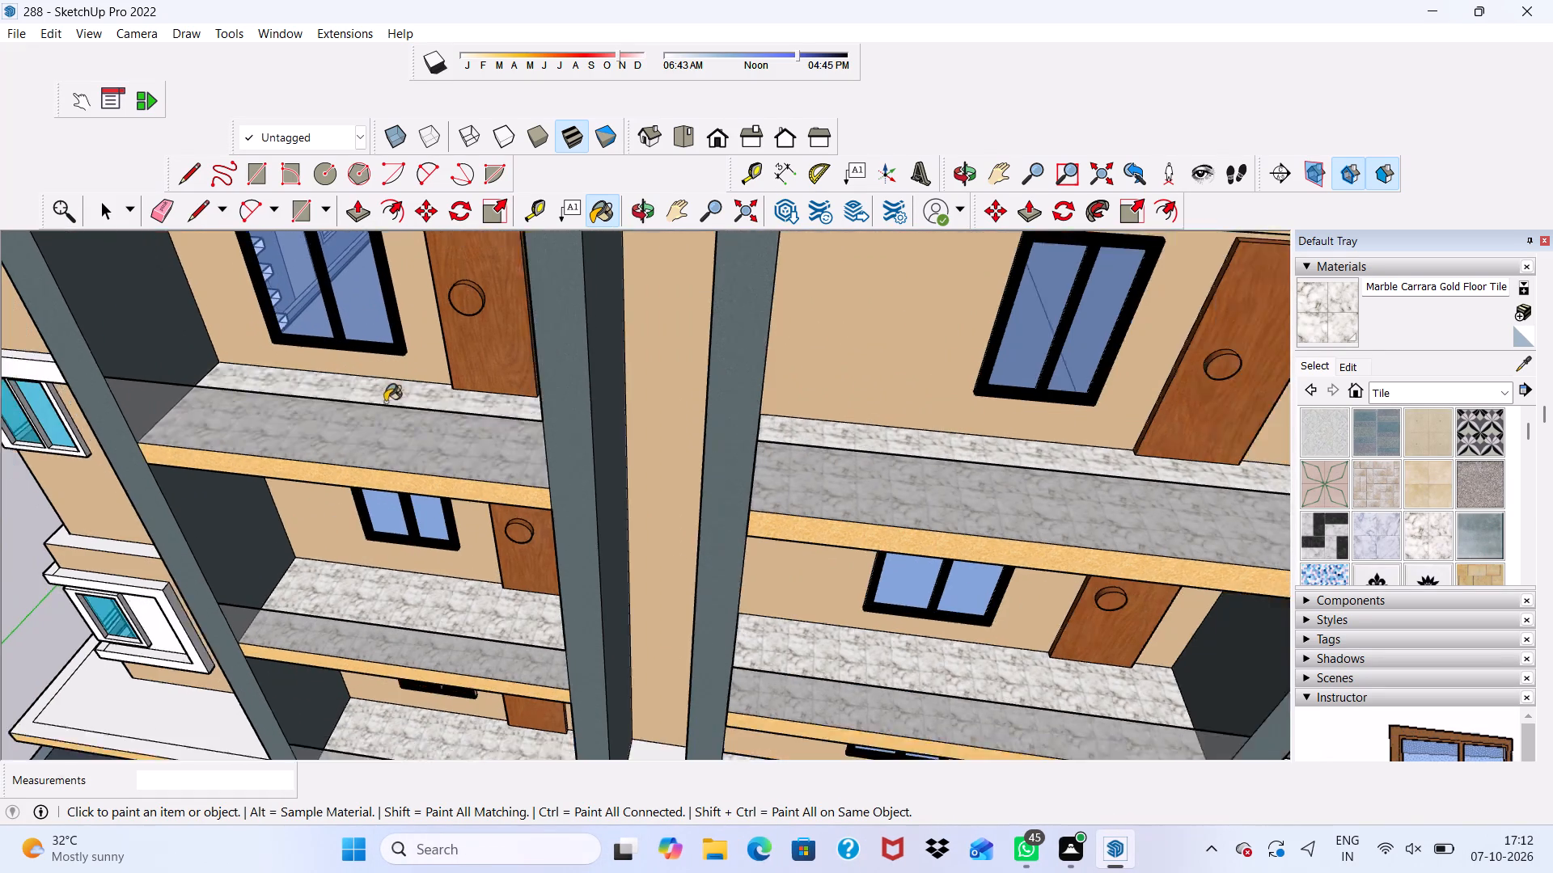
Paint the topmost balcony floor in the front bay nearer the beige corner with Marble Carrara Gold Floor Tile.
{"action": "scroll", "coordinate": [385, 402], "scroll_direction": "down", "scroll_amount": 7}
{"action": "scroll", "coordinate": [356, 281], "scroll_direction": "up", "scroll_amount": 2}
{"action": "scroll", "coordinate": [349, 264], "scroll_direction": "down", "scroll_amount": 1}
{"action": "middle_click_drag", "start_coordinate": [349, 264], "coordinate": [374, 360]}
{"action": "scroll", "coordinate": [368, 340], "scroll_direction": "up", "scroll_amount": 1}
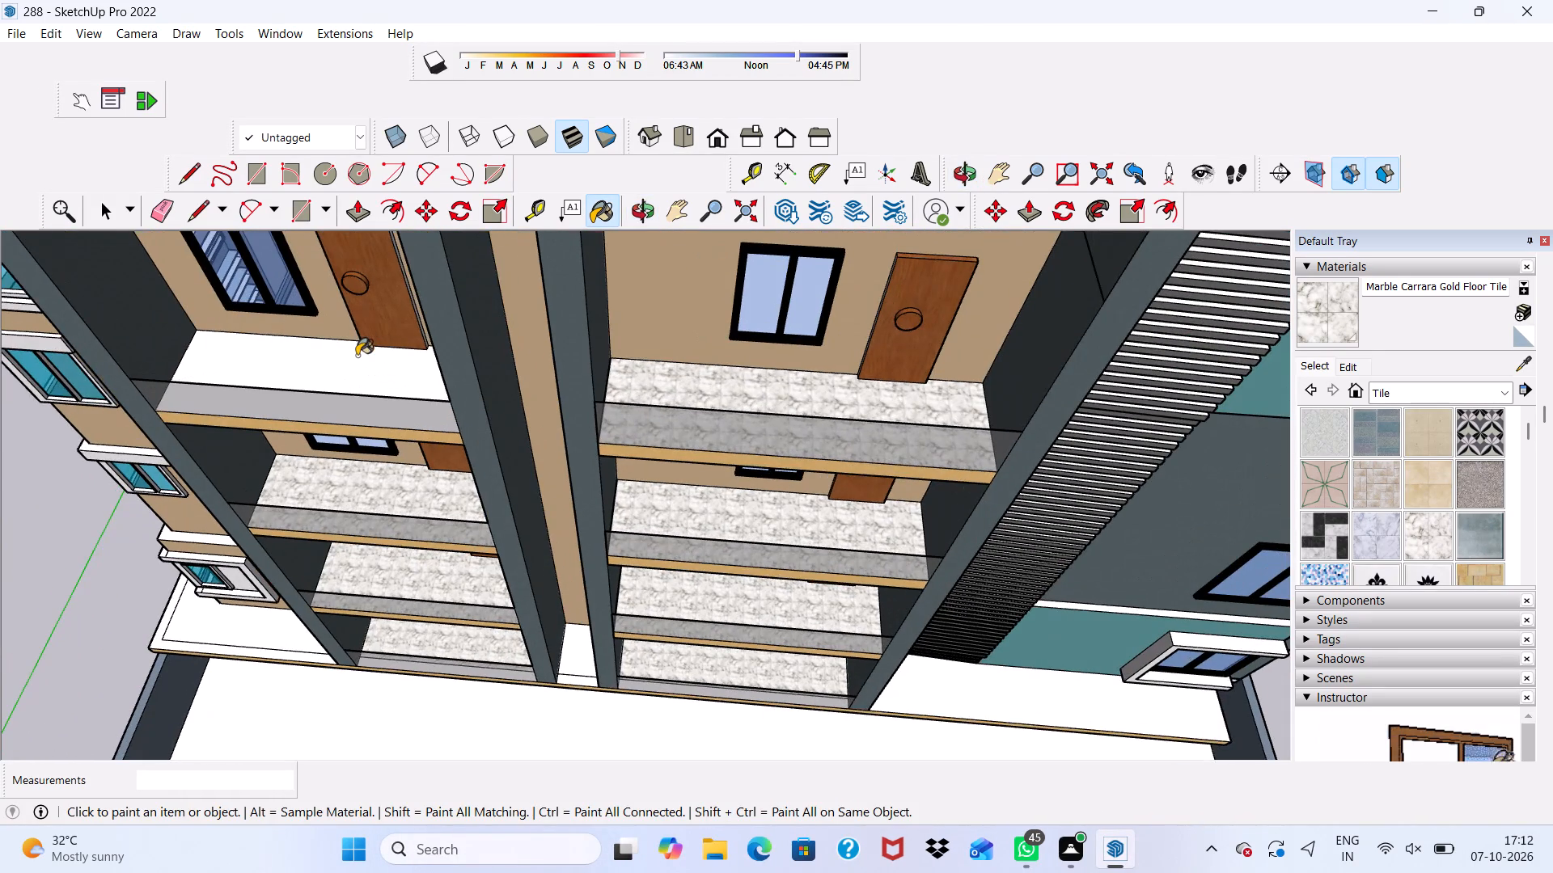
{"action": "left_click", "coordinate": [357, 356]}
{"action": "scroll", "coordinate": [378, 402], "scroll_direction": "down", "scroll_amount": 11}
Paint the upper two balcony floors on the green side facade with Marble Carrara Gold Floor Tile.
{"action": "middle_click_drag", "start_coordinate": [561, 403], "coordinate": [836, 235]}
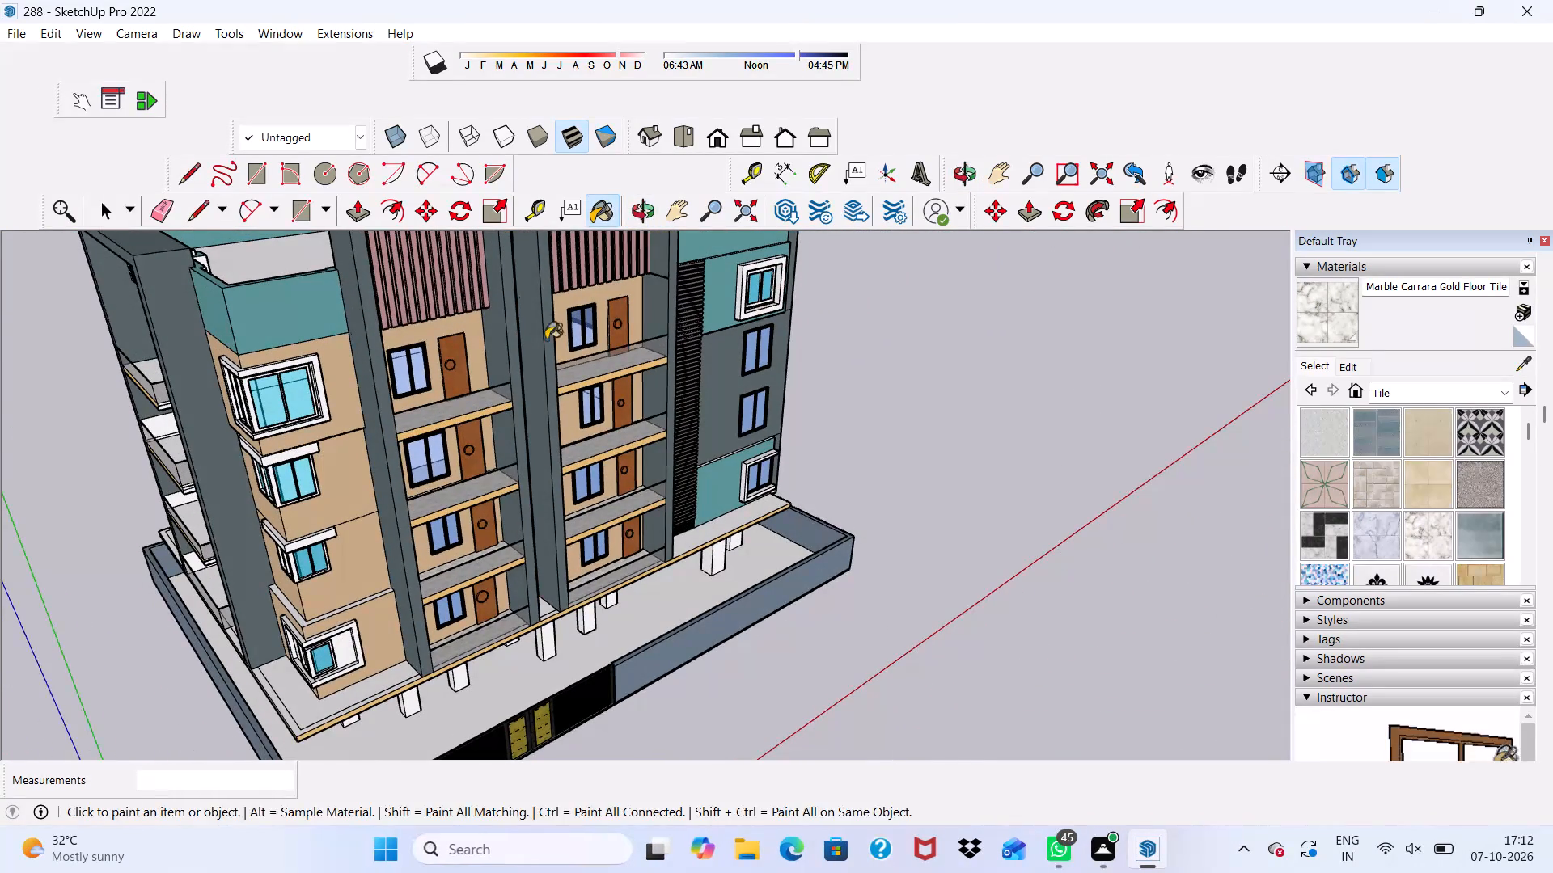
{"action": "scroll", "coordinate": [343, 413], "scroll_direction": "up", "scroll_amount": 7}
{"action": "scroll", "coordinate": [471, 392], "scroll_direction": "down", "scroll_amount": 9}
{"action": "scroll", "coordinate": [288, 453], "scroll_direction": "up", "scroll_amount": 5}
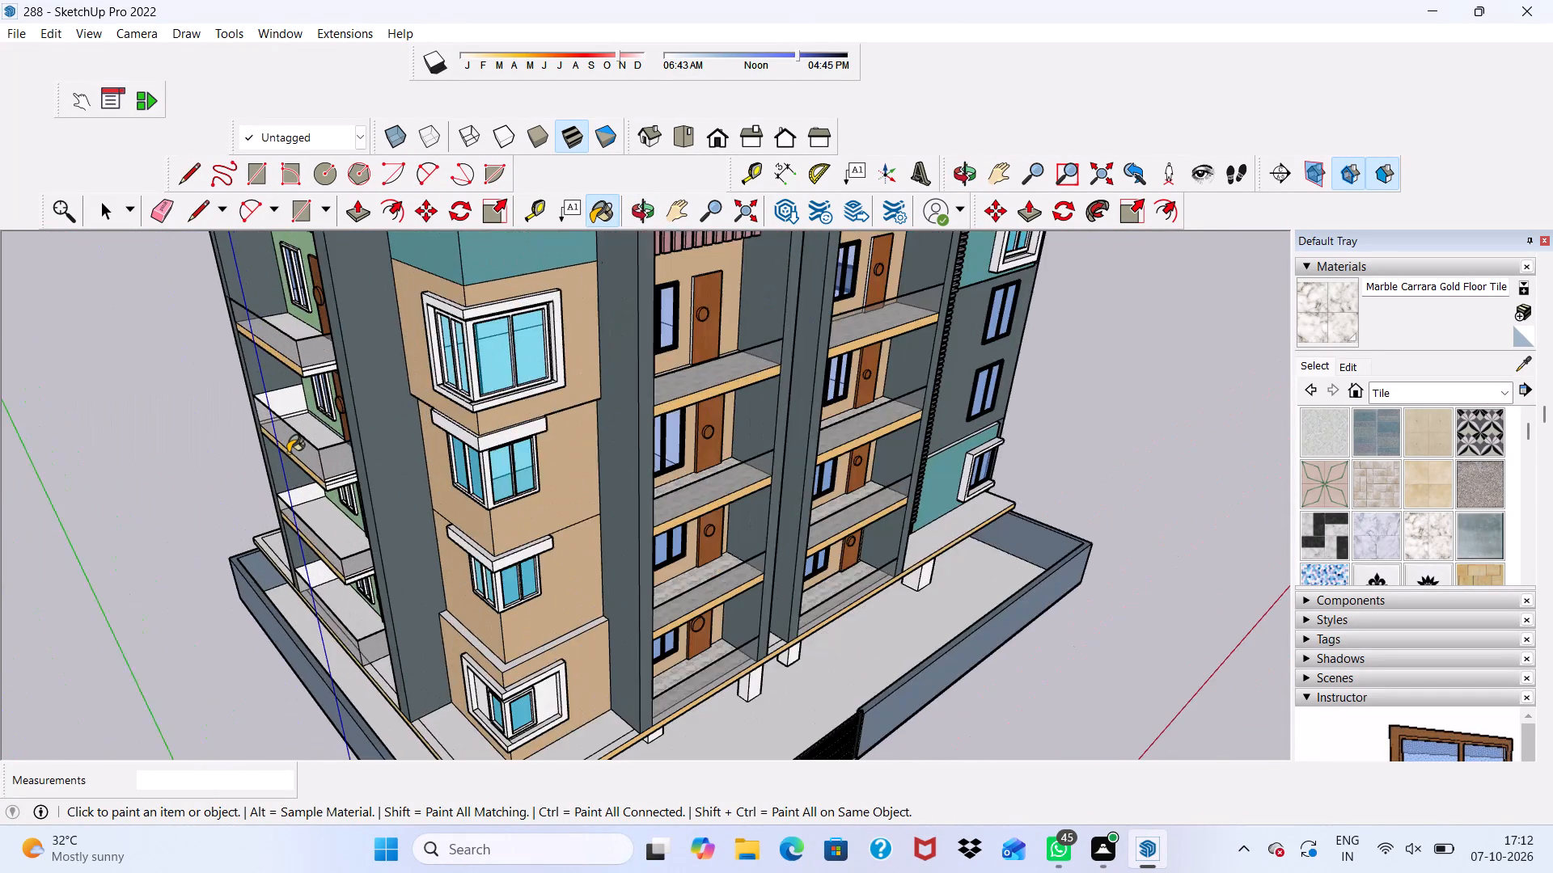
{"action": "middle_click_drag", "start_coordinate": [288, 453], "coordinate": [481, 431]}
{"action": "scroll", "coordinate": [477, 436], "scroll_direction": "up", "scroll_amount": 7}
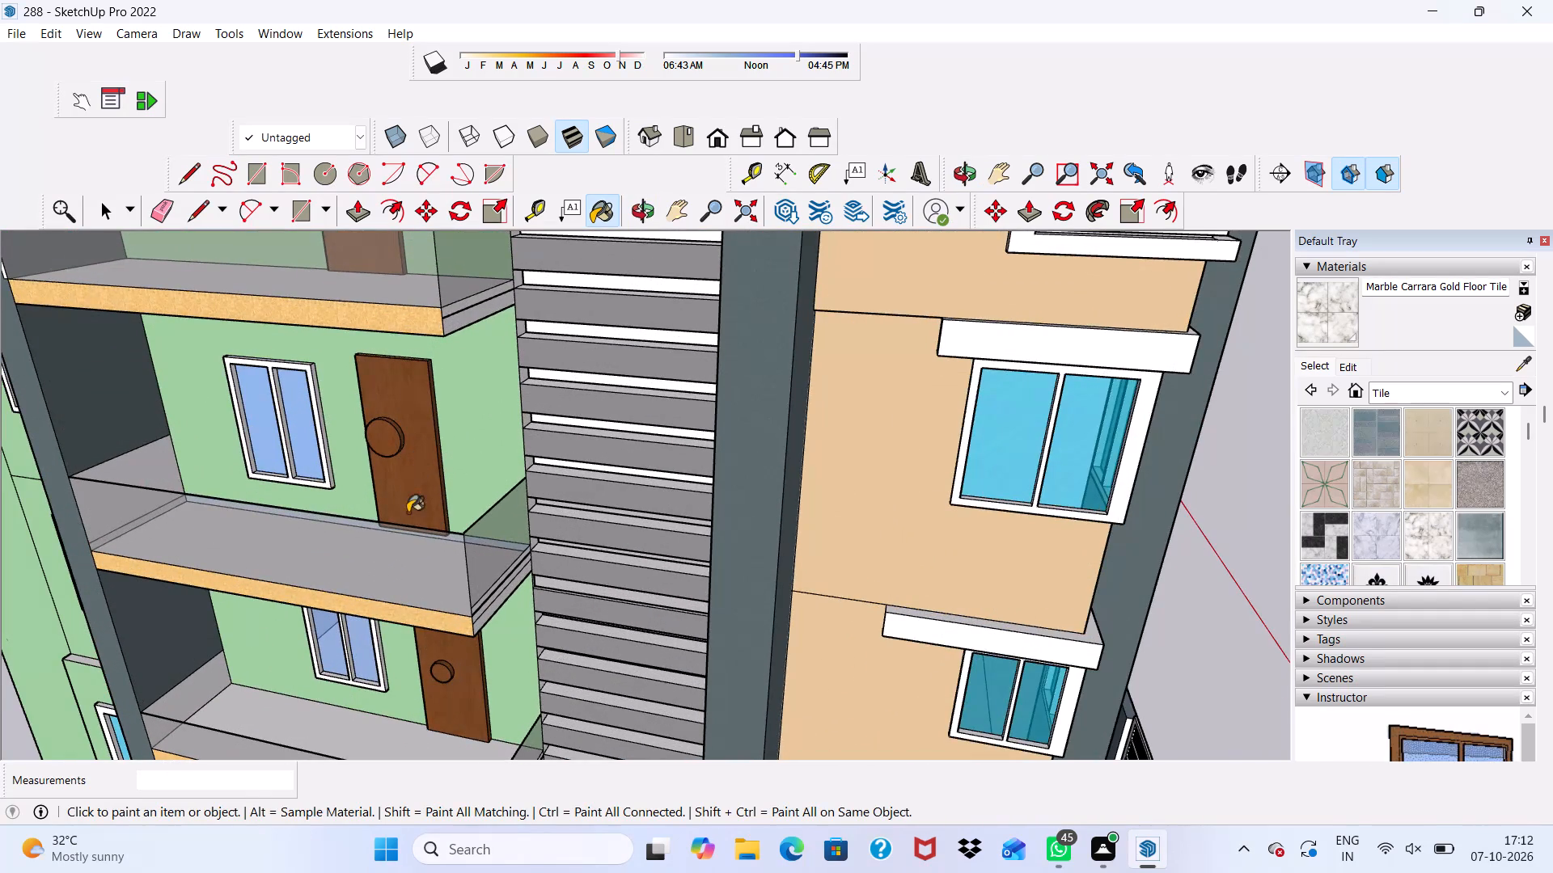
{"action": "middle_click_drag", "start_coordinate": [408, 512], "coordinate": [423, 576]}
{"action": "scroll", "coordinate": [423, 576], "scroll_direction": "up", "scroll_amount": 2}
{"action": "left_click", "coordinate": [423, 576]}
{"action": "scroll", "coordinate": [423, 576], "scroll_direction": "down", "scroll_amount": 3}
{"action": "middle_click_drag", "start_coordinate": [423, 576], "coordinate": [436, 610]}
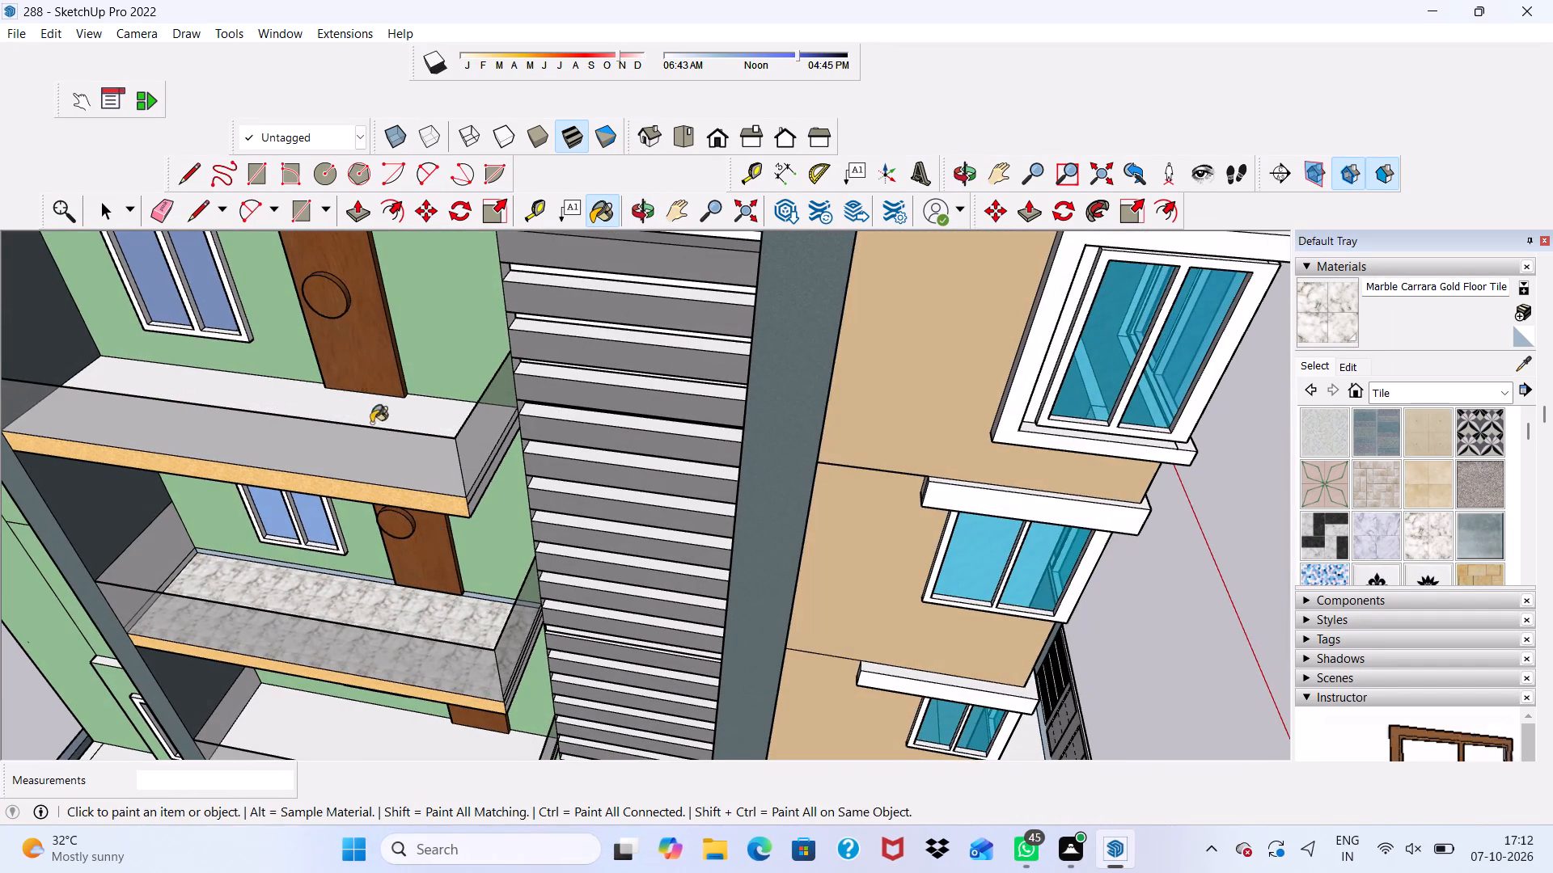
{"action": "left_click", "coordinate": [366, 420]}
Paint the lower two balcony floors on the green side facade with Marble Carrara Gold Floor Tile.
{"action": "scroll", "coordinate": [382, 375], "scroll_direction": "down", "scroll_amount": 9}
{"action": "scroll", "coordinate": [426, 546], "scroll_direction": "up", "scroll_amount": 6}
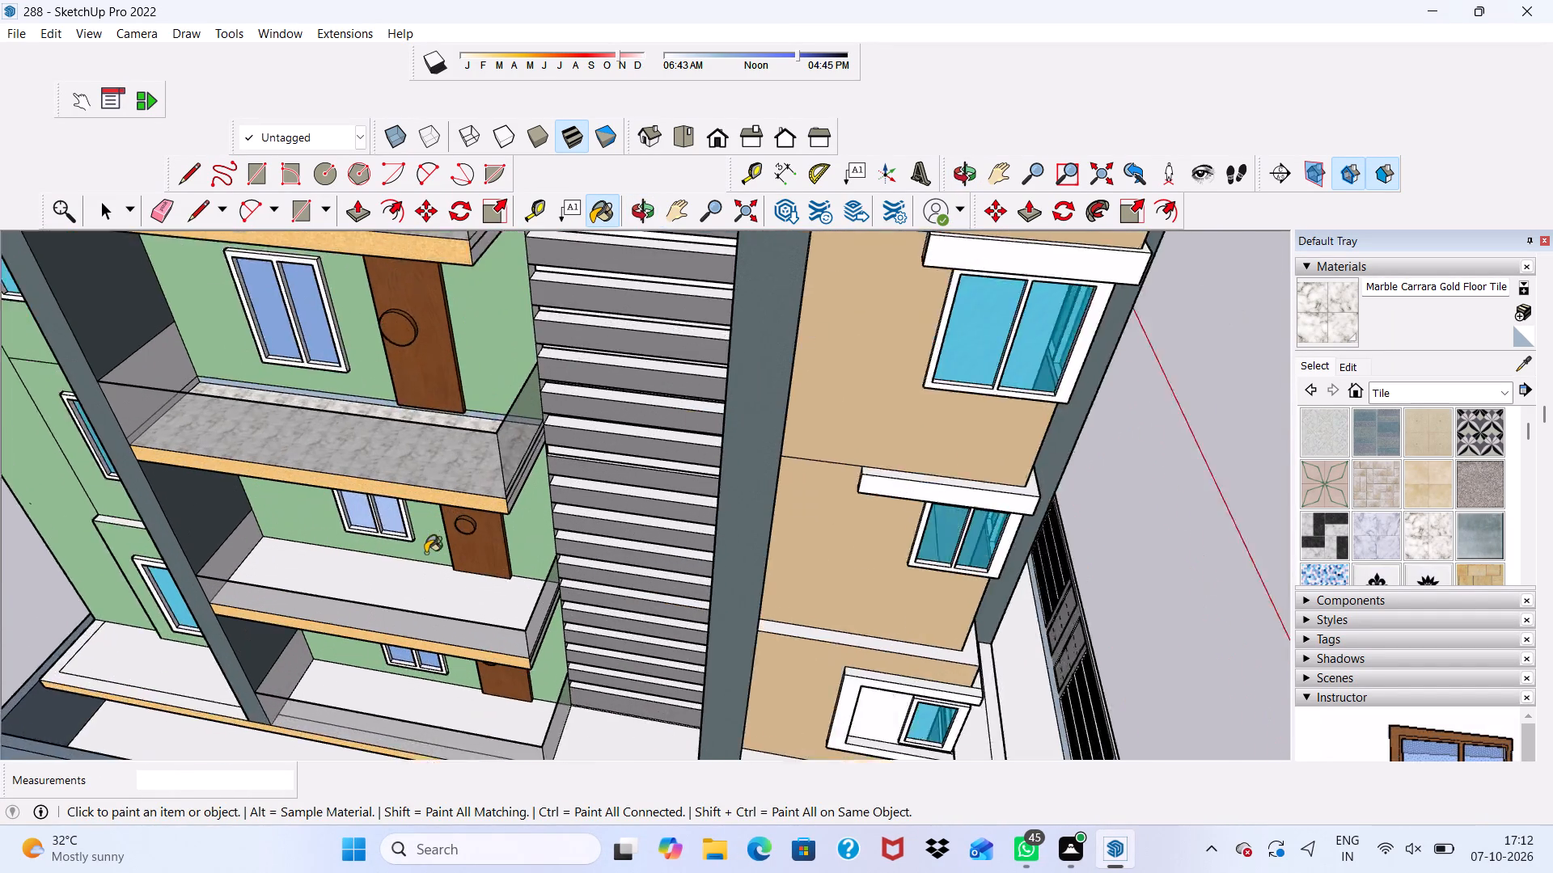
{"action": "scroll", "coordinate": [425, 553], "scroll_direction": "up", "scroll_amount": 2}
{"action": "left_click", "coordinate": [413, 605]}
{"action": "scroll", "coordinate": [409, 660], "scroll_direction": "up", "scroll_amount": 1}
{"action": "left_click", "coordinate": [377, 719]}
{"action": "scroll", "coordinate": [377, 677], "scroll_direction": "down", "scroll_amount": 4}
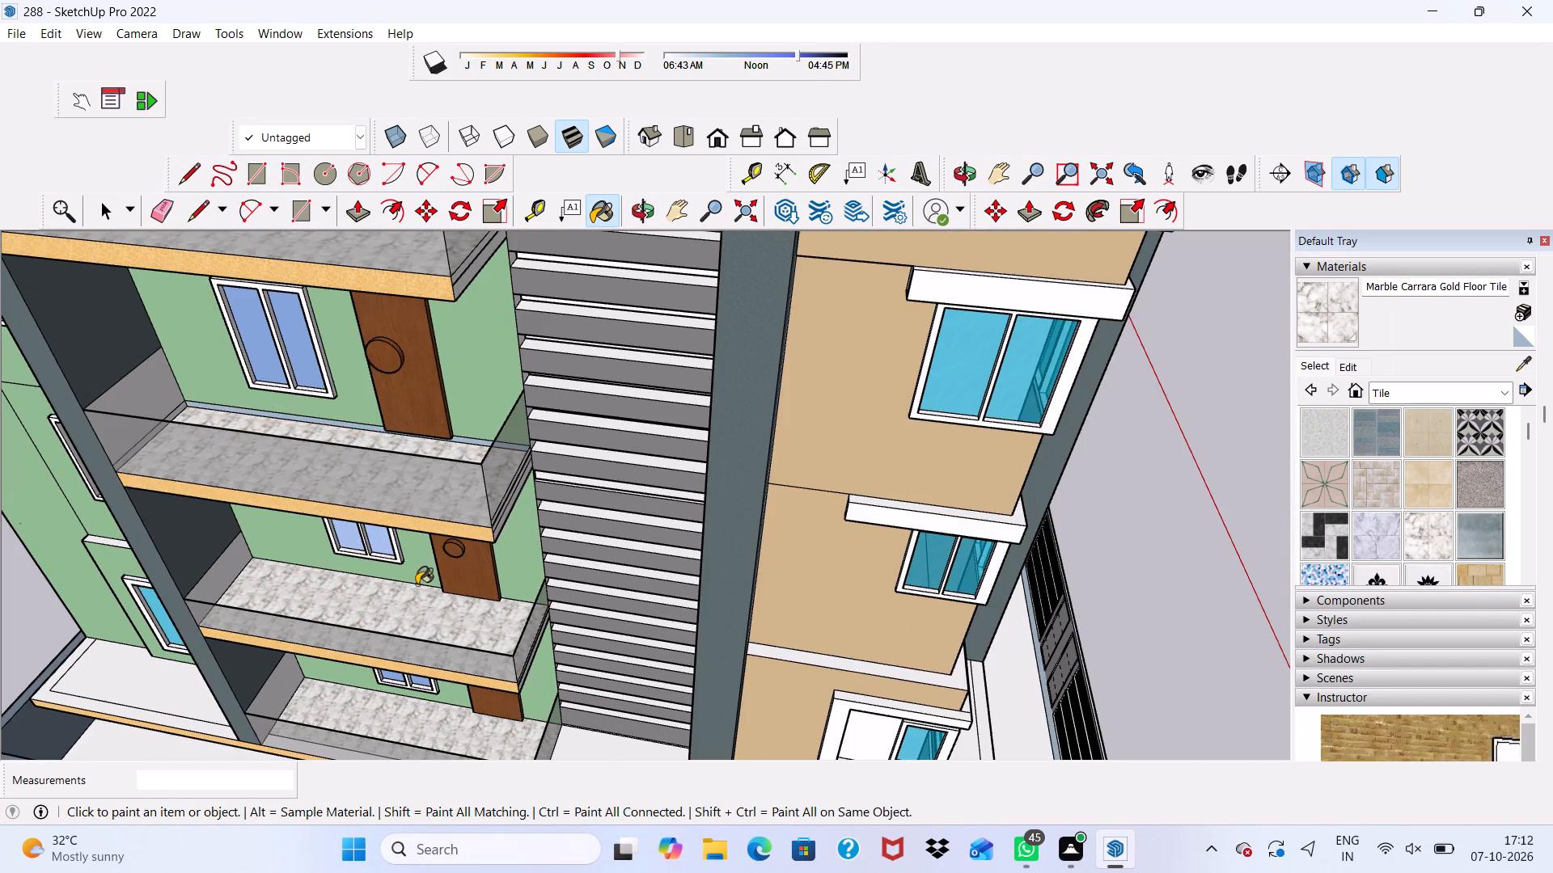
Examine the whole building and its tiled balconies from several angles and distances.
{"action": "scroll", "coordinate": [280, 619], "scroll_direction": "down", "scroll_amount": 4}
{"action": "scroll", "coordinate": [331, 571], "scroll_direction": "down", "scroll_amount": 1}
{"action": "middle_click_drag", "start_coordinate": [331, 571], "coordinate": [613, 442]}
{"action": "scroll", "coordinate": [694, 404], "scroll_direction": "up", "scroll_amount": 1}
{"action": "scroll", "coordinate": [629, 485], "scroll_direction": "down", "scroll_amount": 9}
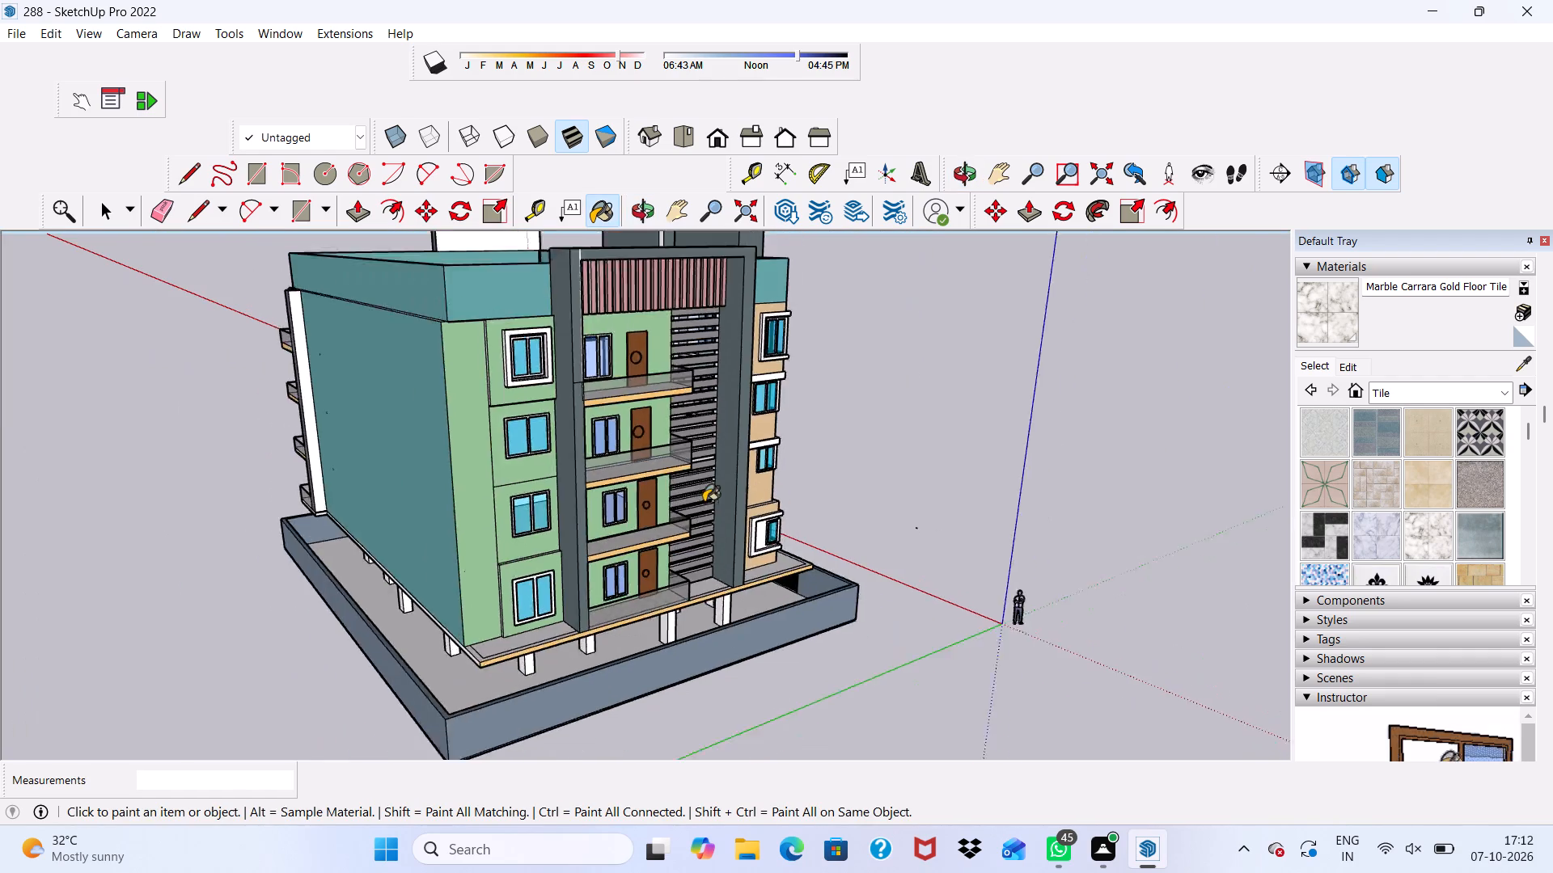
{"action": "scroll", "coordinate": [704, 502], "scroll_direction": "down", "scroll_amount": 3}
{"action": "scroll", "coordinate": [585, 589], "scroll_direction": "down", "scroll_amount": 1}
{"action": "scroll", "coordinate": [579, 609], "scroll_direction": "up", "scroll_amount": 7}
{"action": "scroll", "coordinate": [499, 567], "scroll_direction": "down", "scroll_amount": 4}
{"action": "scroll", "coordinate": [413, 559], "scroll_direction": "down", "scroll_amount": 2}
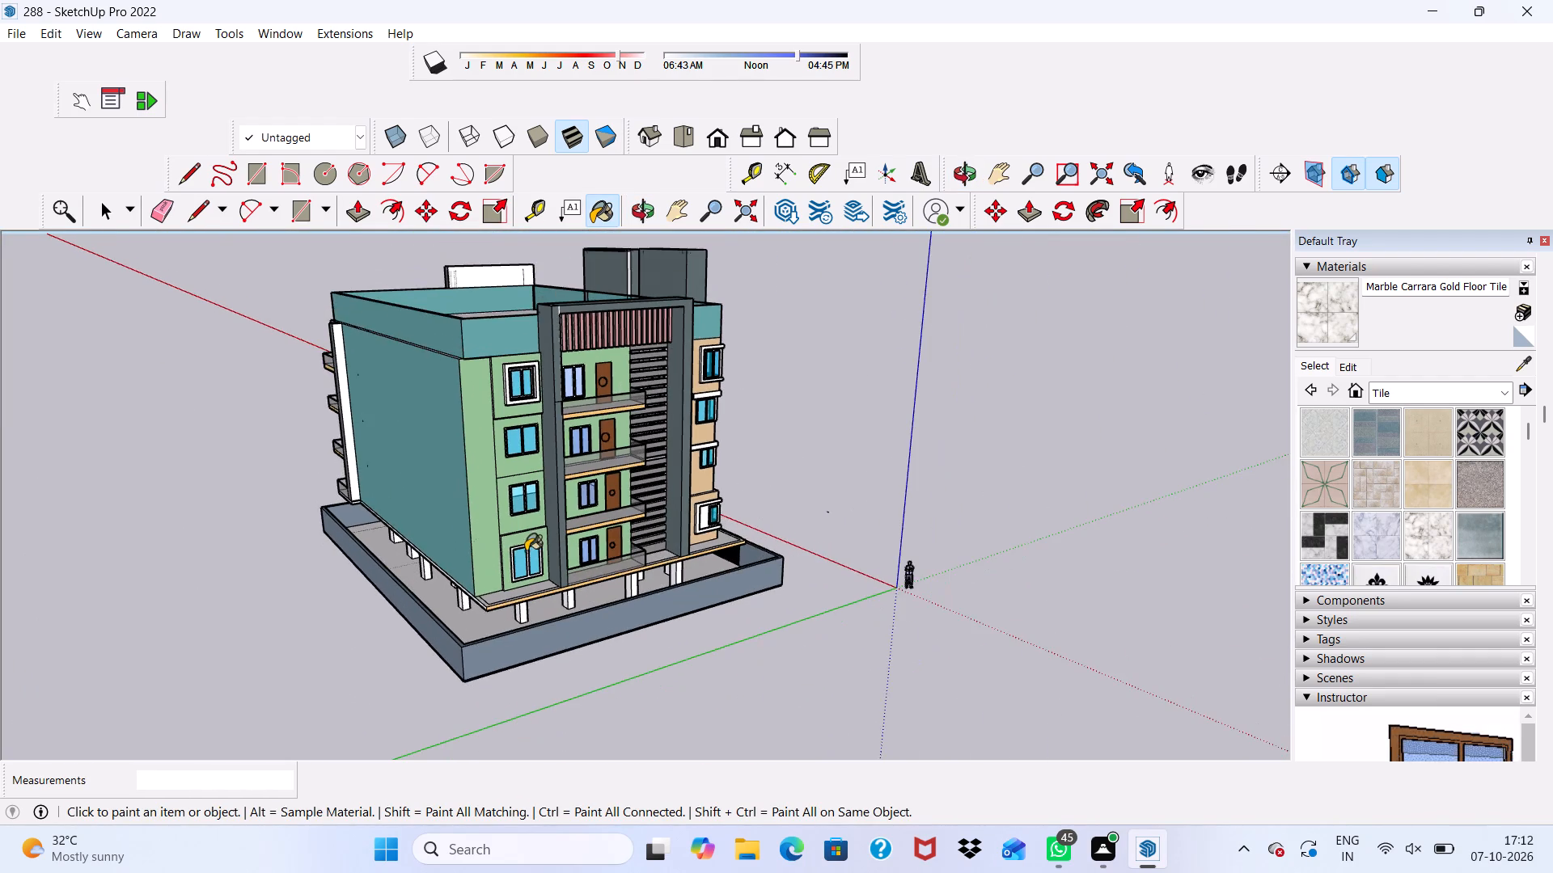
{"action": "middle_click_drag", "start_coordinate": [526, 551], "coordinate": [291, 729]}
{"action": "scroll", "coordinate": [493, 576], "scroll_direction": "up", "scroll_amount": 4}
{"action": "scroll", "coordinate": [497, 570], "scroll_direction": "down", "scroll_amount": 4}
{"action": "middle_click_drag", "start_coordinate": [601, 566], "coordinate": [451, 549]}
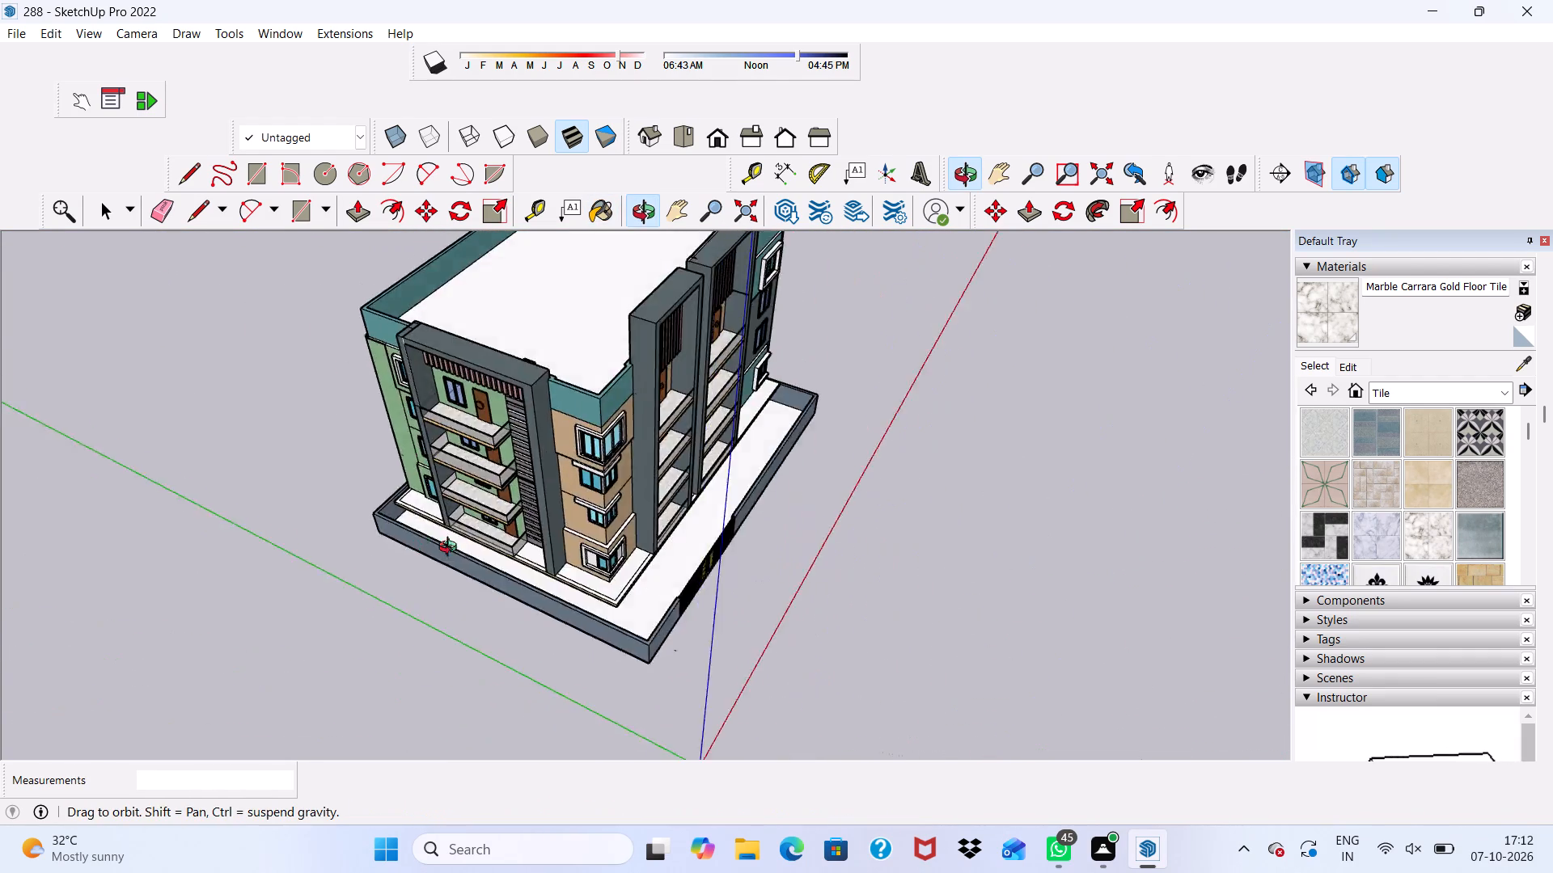
Paint the upper two balcony floors in the pink-slatted and middle bays of the yellow facade with Marble Carrara Gold Floor Tile.
{"action": "middle_click_drag", "start_coordinate": [451, 549], "coordinate": [112, 504]}
{"action": "middle_click_drag", "start_coordinate": [627, 491], "coordinate": [214, 445]}
{"action": "scroll", "coordinate": [967, 642], "scroll_direction": "up", "scroll_amount": 4}
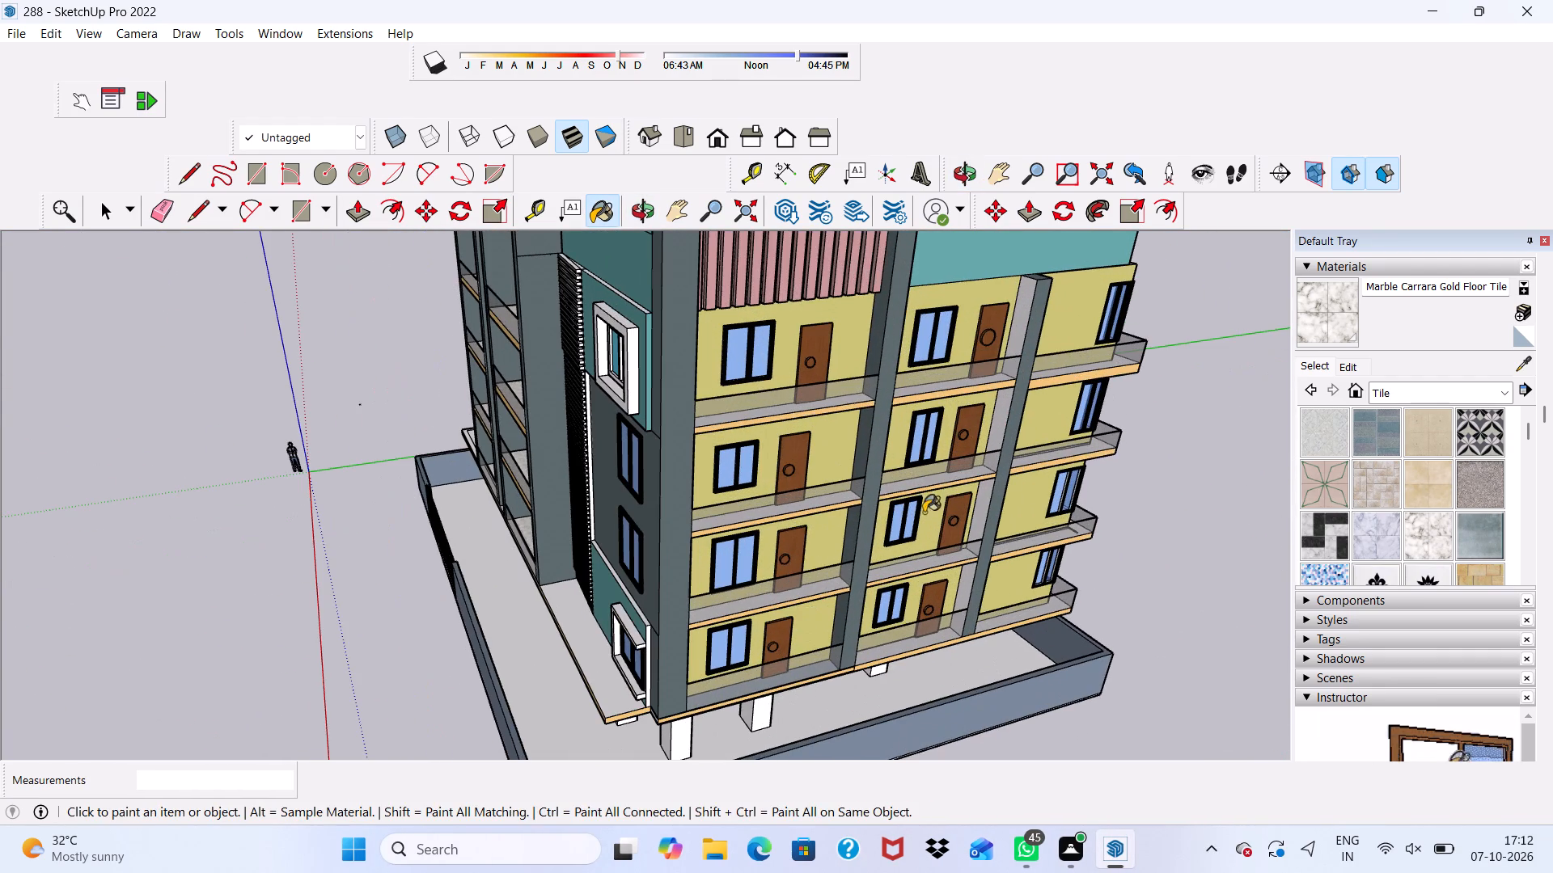
{"action": "middle_click_drag", "start_coordinate": [853, 404], "coordinate": [794, 555]}
{"action": "scroll", "coordinate": [793, 555], "scroll_direction": "up", "scroll_amount": 9}
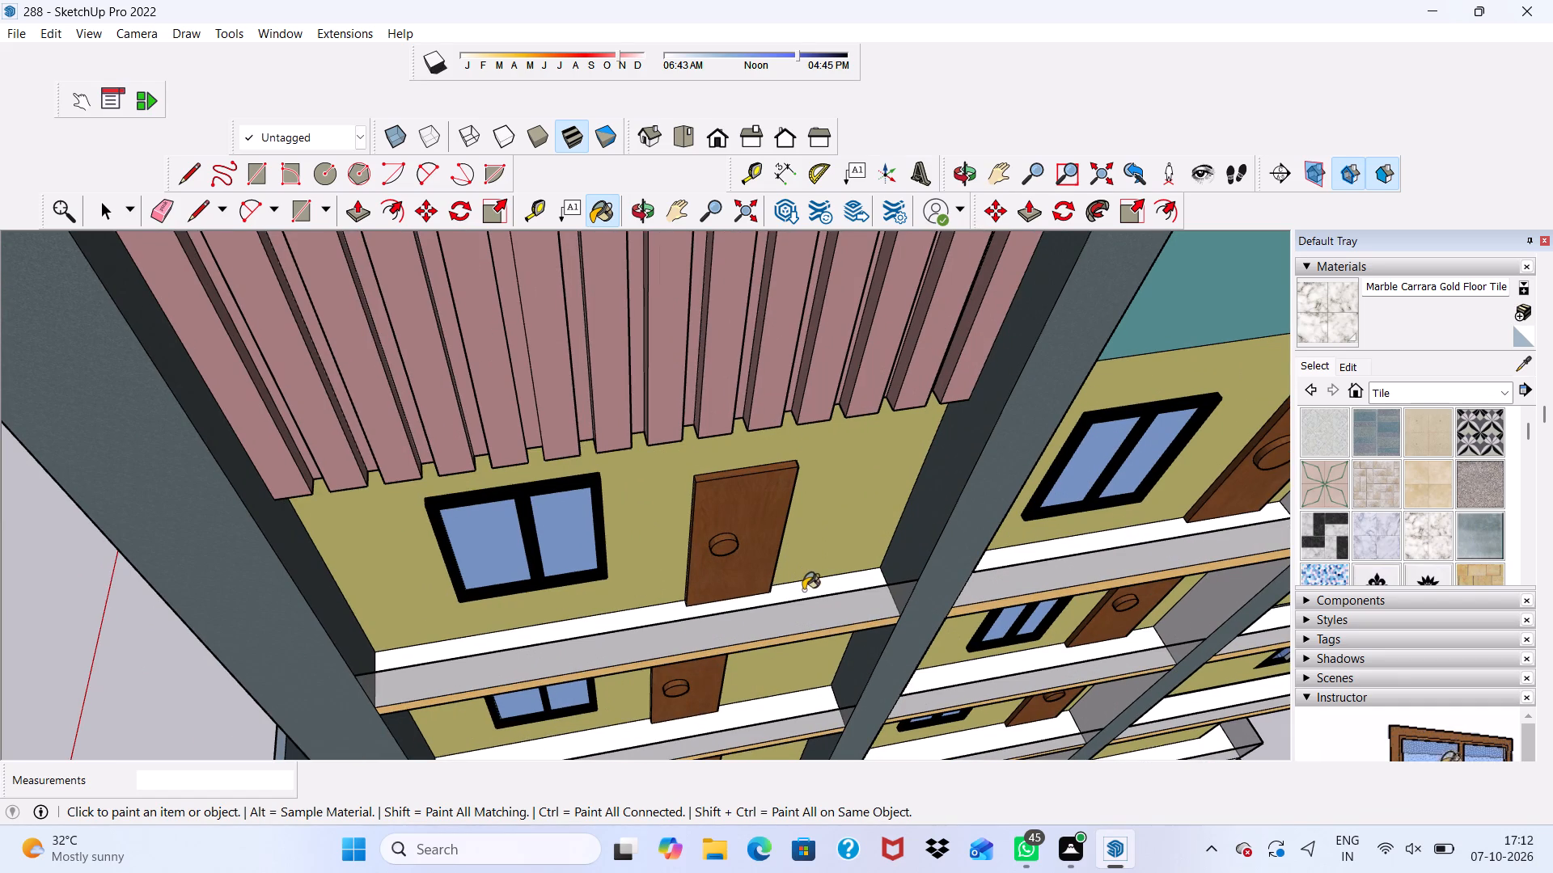
{"action": "left_click", "coordinate": [803, 590]}
{"action": "left_click", "coordinate": [1079, 543]}
{"action": "scroll", "coordinate": [1070, 610], "scroll_direction": "up", "scroll_amount": 2}
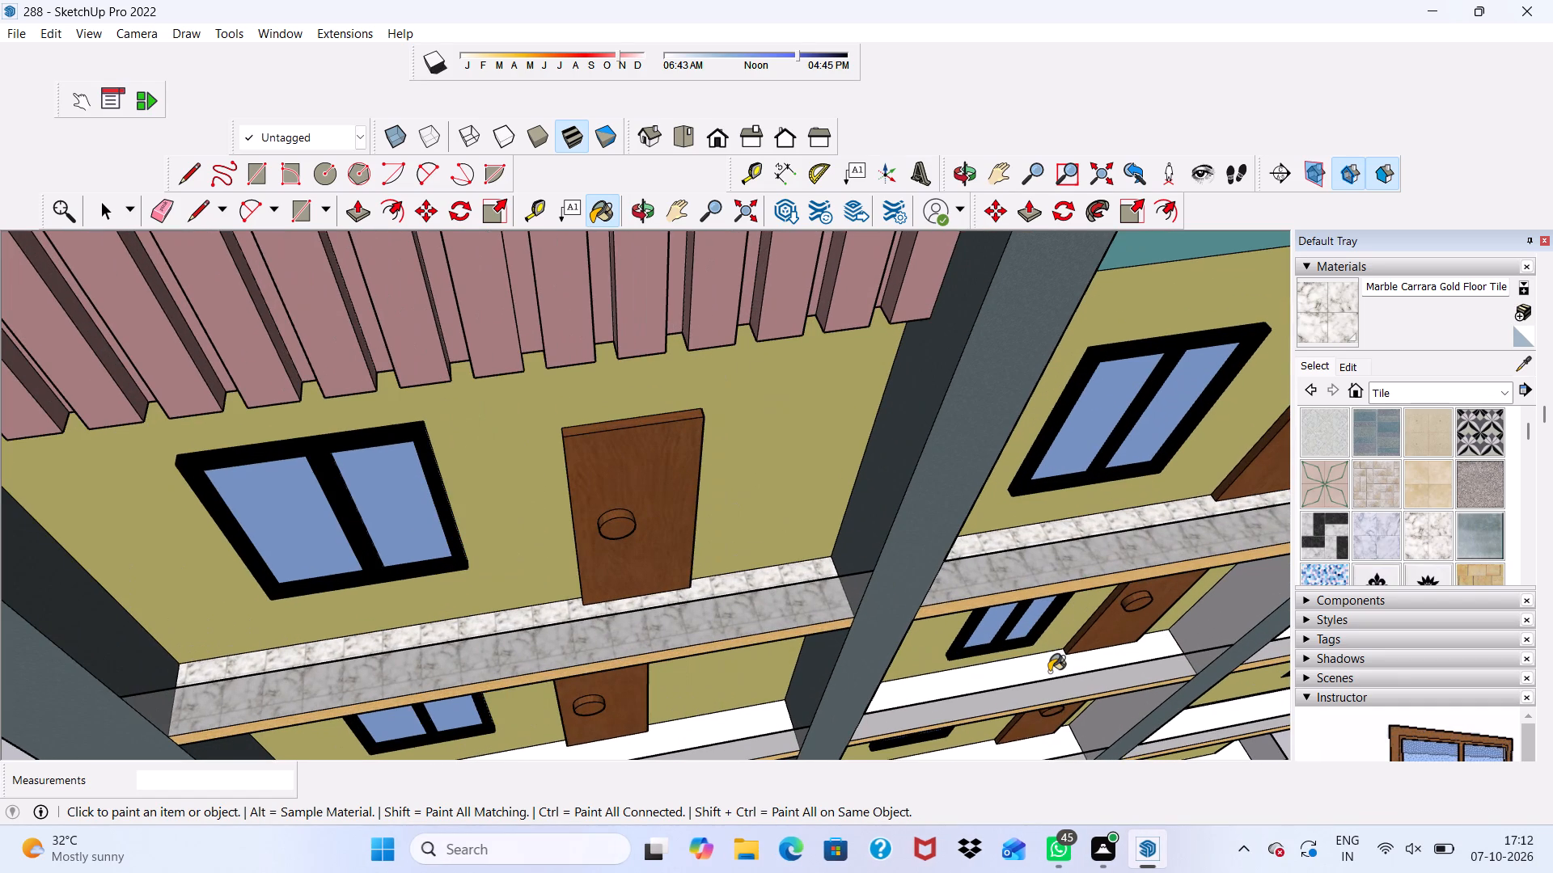
{"action": "left_click", "coordinate": [1049, 672]}
{"action": "left_click", "coordinate": [763, 713]}
Paint the lower two balcony floors in the pink-slatted and middle bays of the yellow facade with Marble Carrara Gold Floor Tile.
{"action": "scroll", "coordinate": [750, 694], "scroll_direction": "down", "scroll_amount": 7}
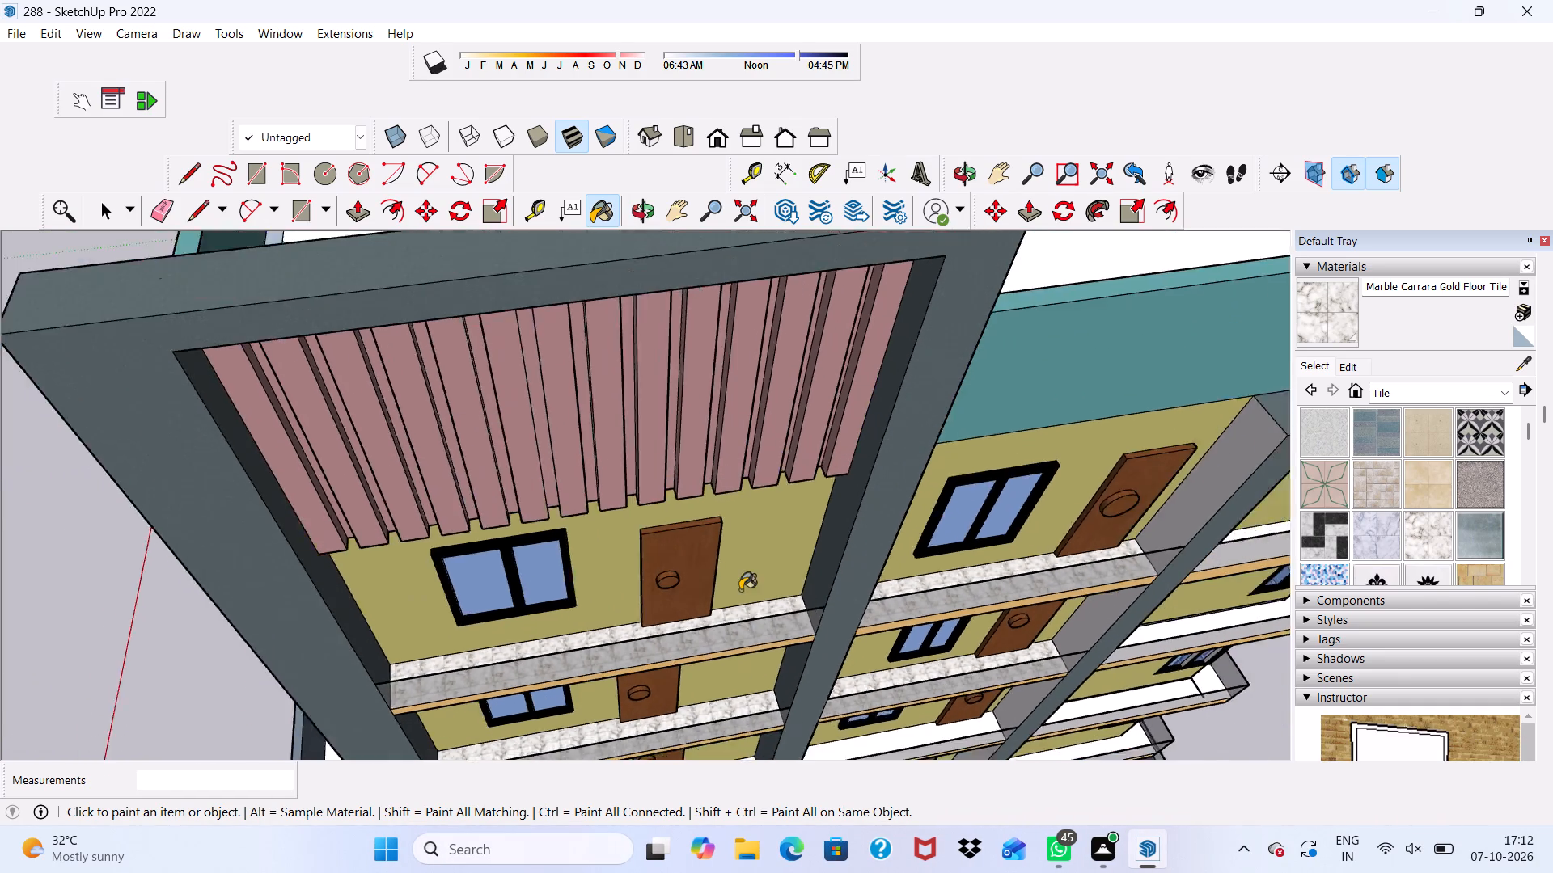
{"action": "scroll", "coordinate": [740, 590], "scroll_direction": "down", "scroll_amount": 5}
{"action": "scroll", "coordinate": [864, 742], "scroll_direction": "up", "scroll_amount": 10}
{"action": "left_click", "coordinate": [784, 630]}
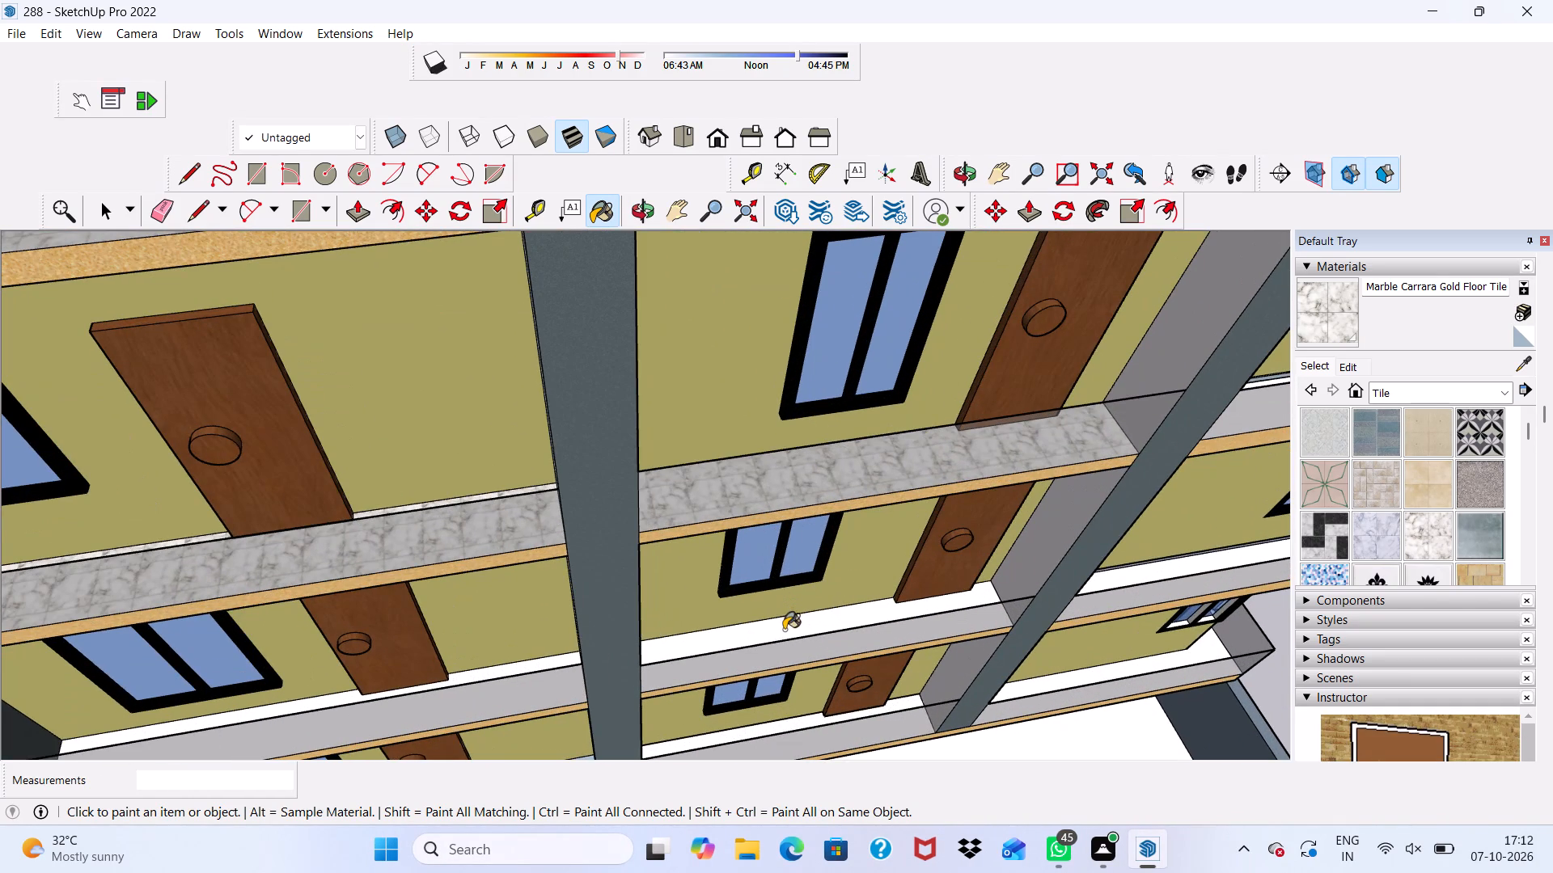
{"action": "left_click", "coordinate": [517, 665]}
{"action": "scroll", "coordinate": [586, 684], "scroll_direction": "down", "scroll_amount": 9}
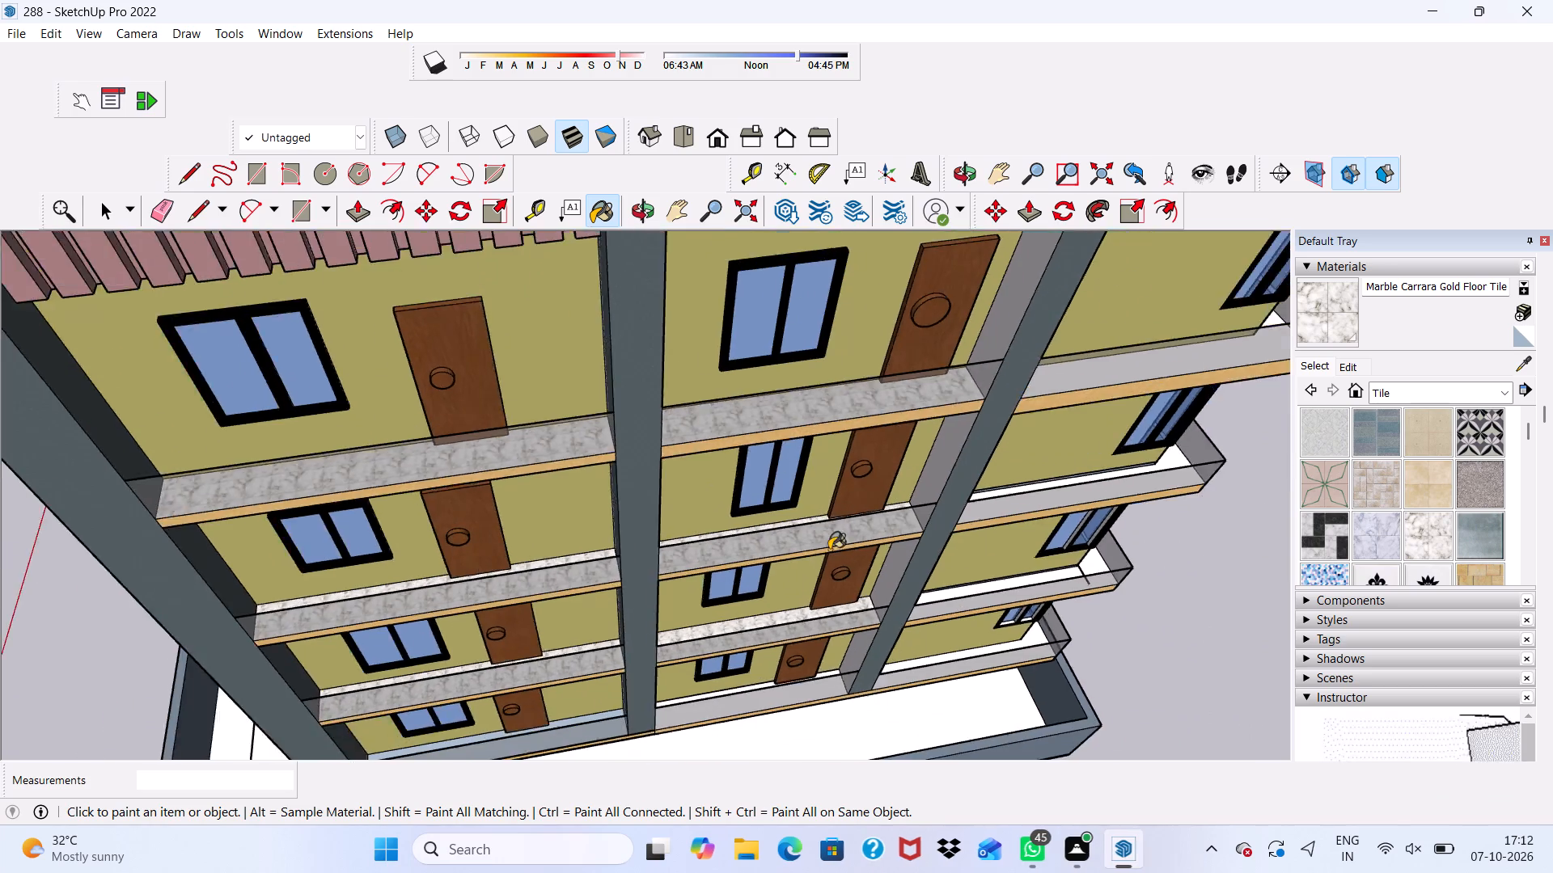
{"action": "scroll", "coordinate": [819, 635], "scroll_direction": "up", "scroll_amount": 12}
{"action": "left_click", "coordinate": [712, 689]}
{"action": "scroll", "coordinate": [712, 685], "scroll_direction": "down", "scroll_amount": 4}
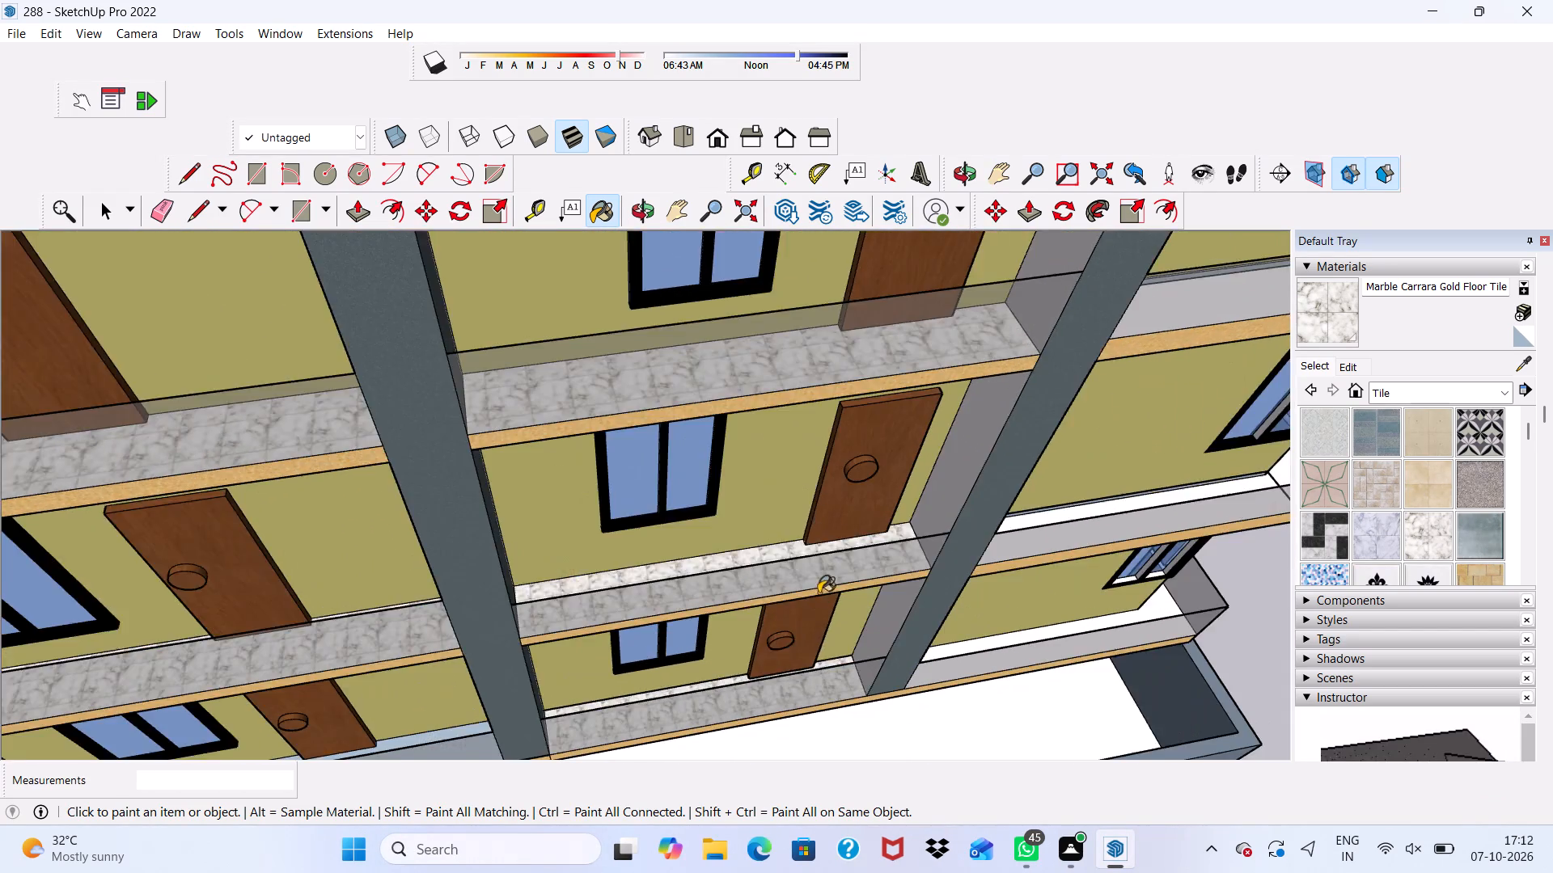
{"action": "scroll", "coordinate": [819, 593], "scroll_direction": "down", "scroll_amount": 5}
{"action": "scroll", "coordinate": [570, 742], "scroll_direction": "up", "scroll_amount": 9}
{"action": "scroll", "coordinate": [527, 652], "scroll_direction": "down", "scroll_amount": 1}
{"action": "middle_click_drag", "start_coordinate": [527, 652], "coordinate": [510, 732]}
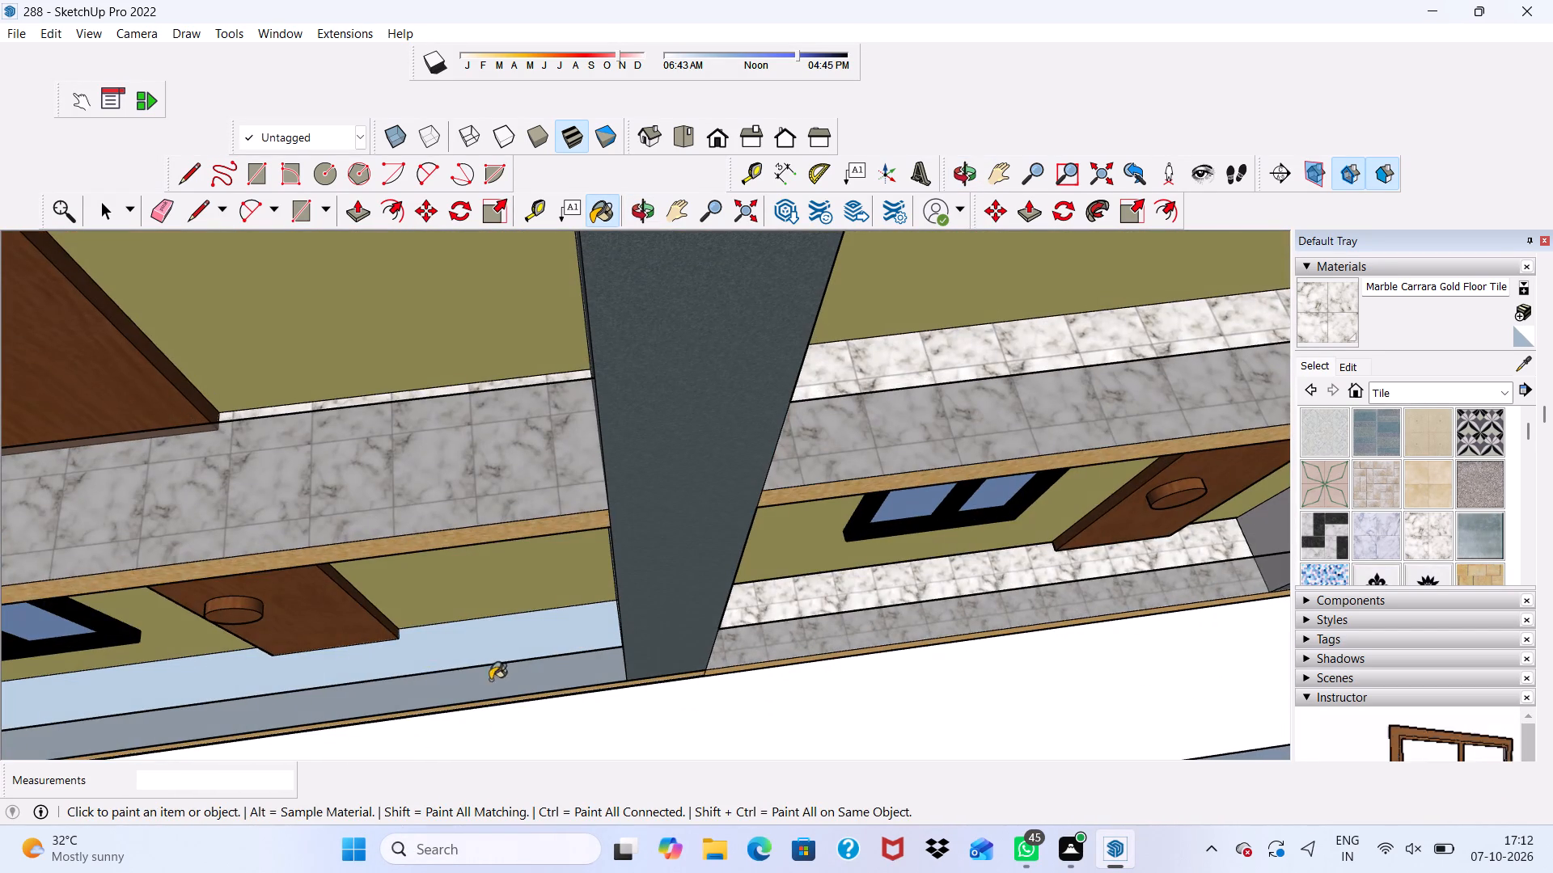
{"action": "left_click", "coordinate": [487, 647]}
Paint the second-lowest wraparound corner balcony floor on the yellow facade with Marble Carrara Gold Floor Tile.
{"action": "scroll", "coordinate": [487, 647], "scroll_direction": "down", "scroll_amount": 7}
{"action": "middle_click_drag", "start_coordinate": [544, 695], "coordinate": [400, 421]}
{"action": "scroll", "coordinate": [355, 409], "scroll_direction": "up", "scroll_amount": 1}
{"action": "scroll", "coordinate": [385, 531], "scroll_direction": "down", "scroll_amount": 8}
{"action": "scroll", "coordinate": [796, 652], "scroll_direction": "up", "scroll_amount": 1}
{"action": "middle_click_drag", "start_coordinate": [796, 652], "coordinate": [802, 731]}
{"action": "scroll", "coordinate": [802, 731], "scroll_direction": "up", "scroll_amount": 4}
{"action": "scroll", "coordinate": [806, 714], "scroll_direction": "down", "scroll_amount": 2}
{"action": "middle_click_drag", "start_coordinate": [806, 714], "coordinate": [790, 754]}
{"action": "scroll", "coordinate": [832, 618], "scroll_direction": "up", "scroll_amount": 9}
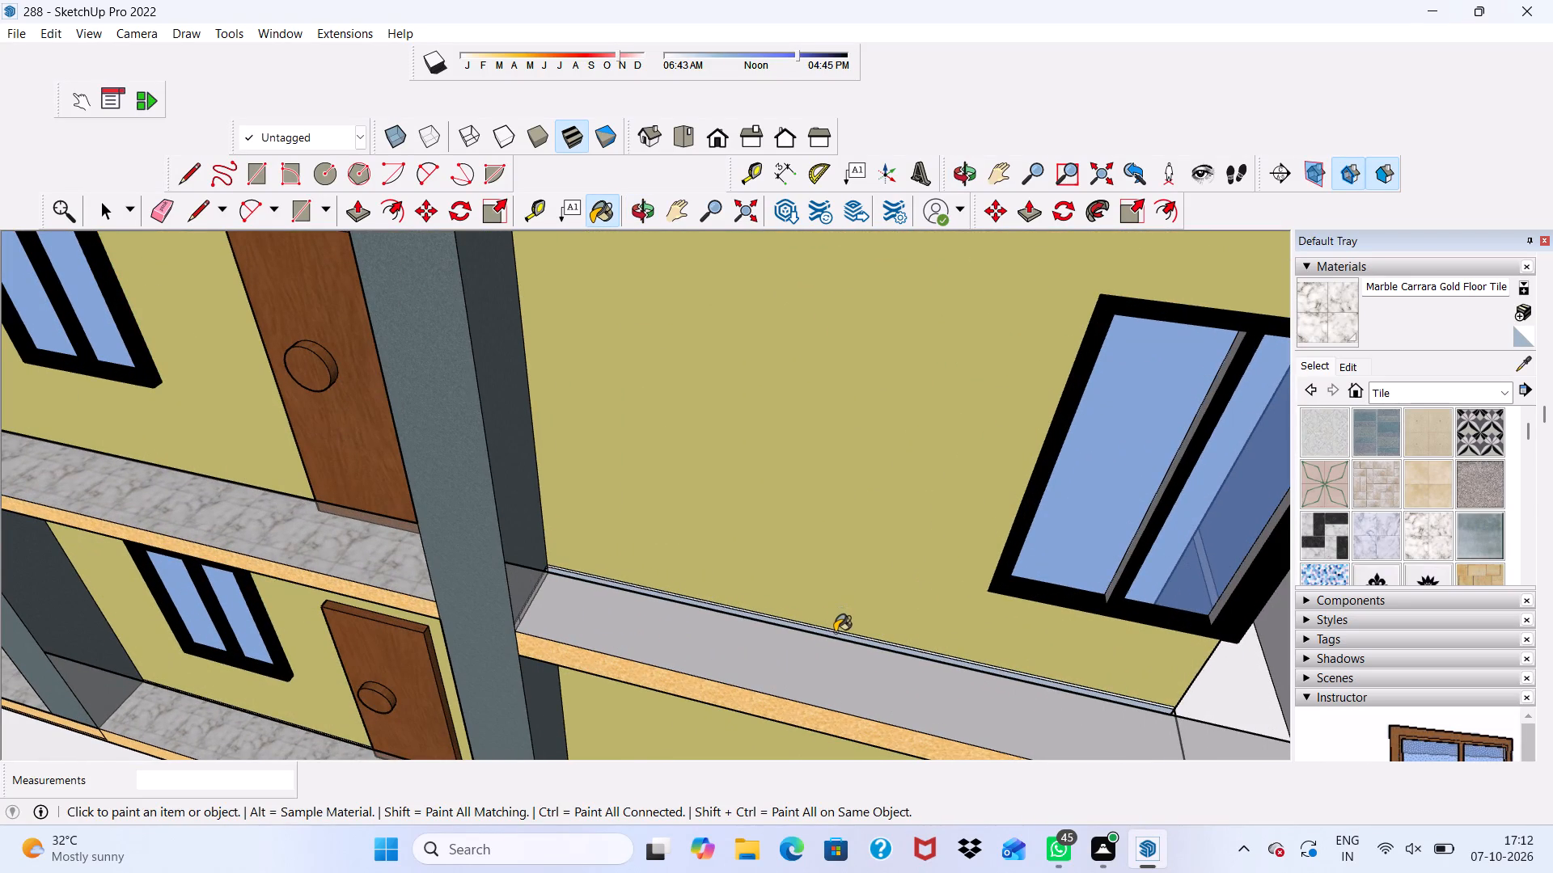
{"action": "left_click", "coordinate": [835, 632]}
{"action": "scroll", "coordinate": [835, 632], "scroll_direction": "down", "scroll_amount": 4}
{"action": "scroll", "coordinate": [835, 632], "scroll_direction": "up", "scroll_amount": 9}
{"action": "middle_click_drag", "start_coordinate": [825, 604], "coordinate": [803, 655]}
{"action": "scroll", "coordinate": [825, 604], "scroll_direction": "down", "scroll_amount": 1}
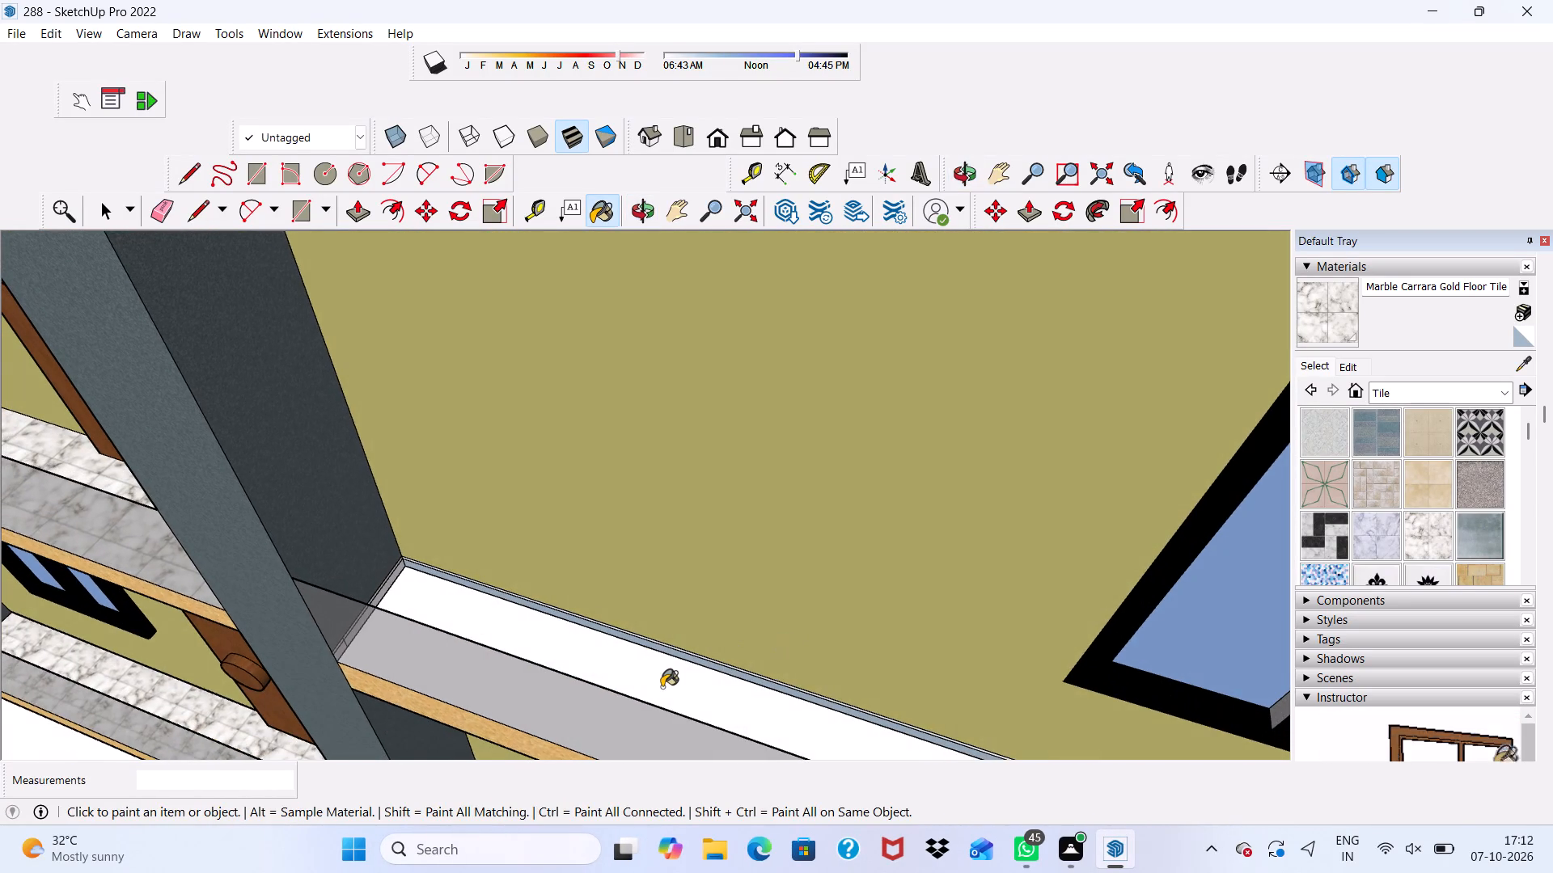
{"action": "left_click", "coordinate": [662, 687]}
Paint the upper two wraparound corner balcony floors on the yellow facade with Marble Carrara Gold Floor Tile.
{"action": "scroll", "coordinate": [666, 665], "scroll_direction": "down", "scroll_amount": 14}
{"action": "scroll", "coordinate": [722, 499], "scroll_direction": "up", "scroll_amount": 1}
{"action": "scroll", "coordinate": [717, 477], "scroll_direction": "down", "scroll_amount": 1}
{"action": "middle_click_drag", "start_coordinate": [717, 477], "coordinate": [698, 624]}
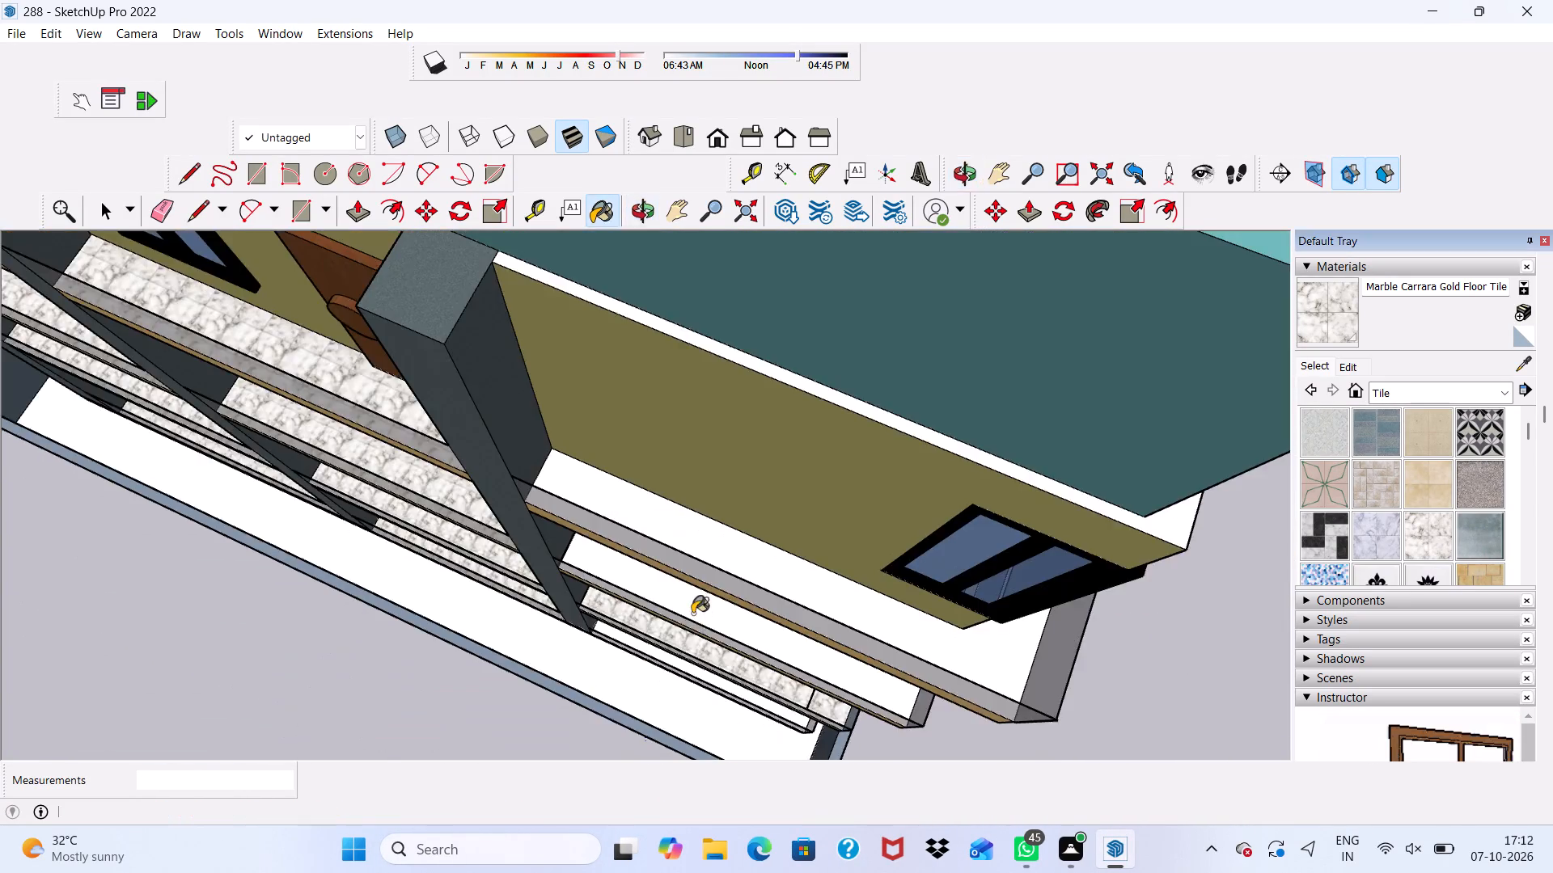
{"action": "scroll", "coordinate": [691, 606], "scroll_direction": "up", "scroll_amount": 5}
{"action": "left_click", "coordinate": [691, 606]}
{"action": "left_click", "coordinate": [706, 428]}
Paint the lowest wraparound corner balcony floor on the yellow facade with Marble Carrara Gold Floor Tile.
{"action": "scroll", "coordinate": [706, 471], "scroll_direction": "down", "scroll_amount": 9}
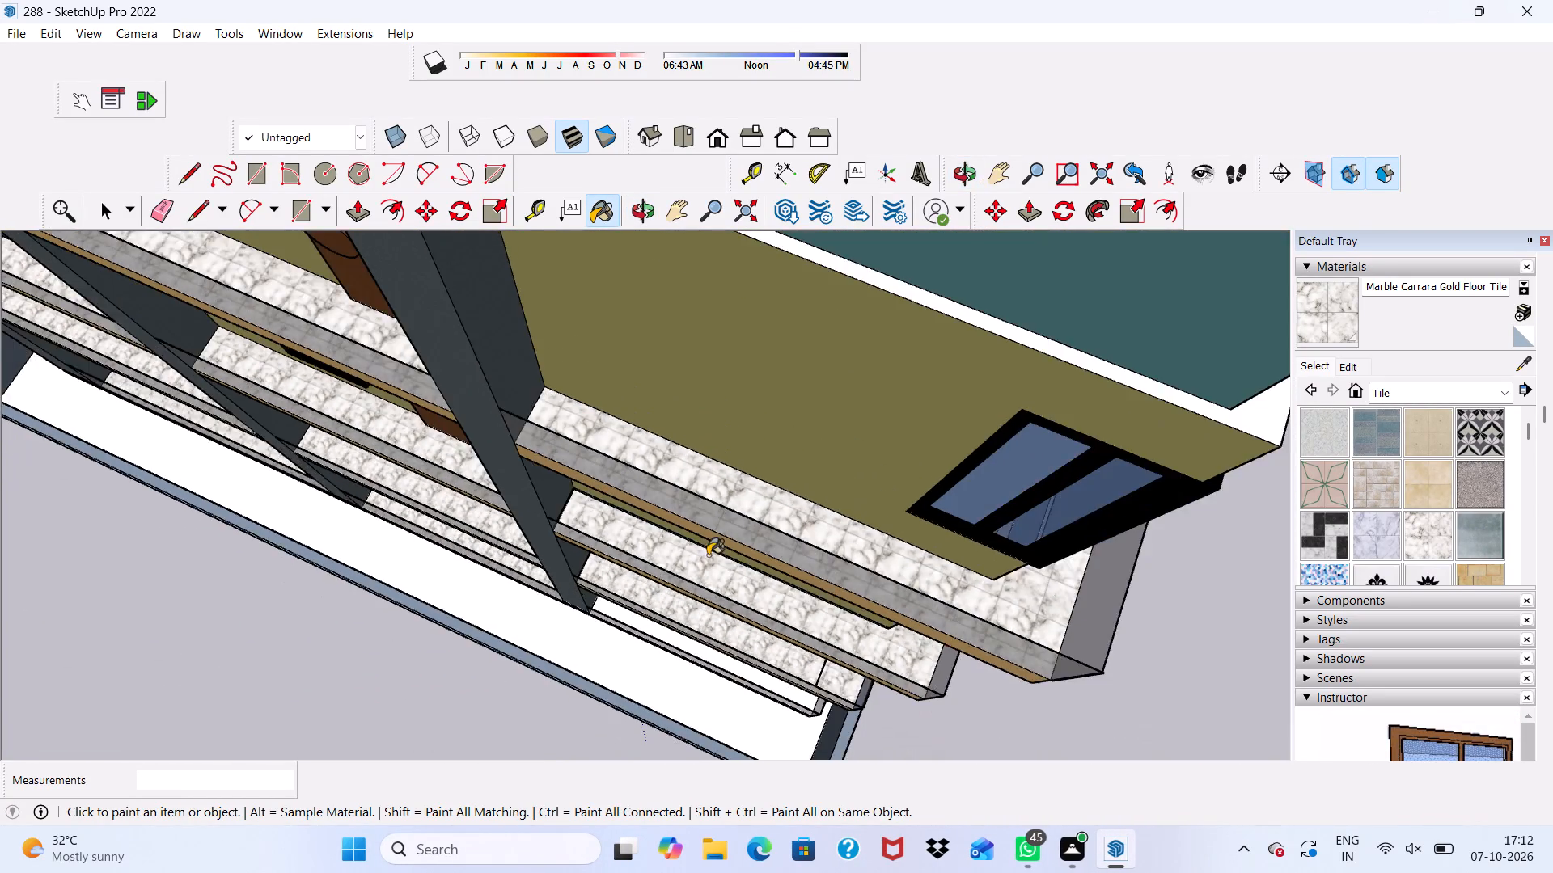
{"action": "scroll", "coordinate": [708, 555], "scroll_direction": "down", "scroll_amount": 7}
{"action": "middle_click_drag", "start_coordinate": [727, 647], "coordinate": [803, 362]}
{"action": "scroll", "coordinate": [909, 646], "scroll_direction": "up", "scroll_amount": 4}
{"action": "middle_click_drag", "start_coordinate": [628, 650], "coordinate": [632, 737]}
{"action": "scroll", "coordinate": [632, 737], "scroll_direction": "up", "scroll_amount": 8}
{"action": "scroll", "coordinate": [621, 703], "scroll_direction": "down", "scroll_amount": 4}
{"action": "middle_click_drag", "start_coordinate": [621, 703], "coordinate": [573, 756]}
{"action": "scroll", "coordinate": [545, 694], "scroll_direction": "up", "scroll_amount": 3}
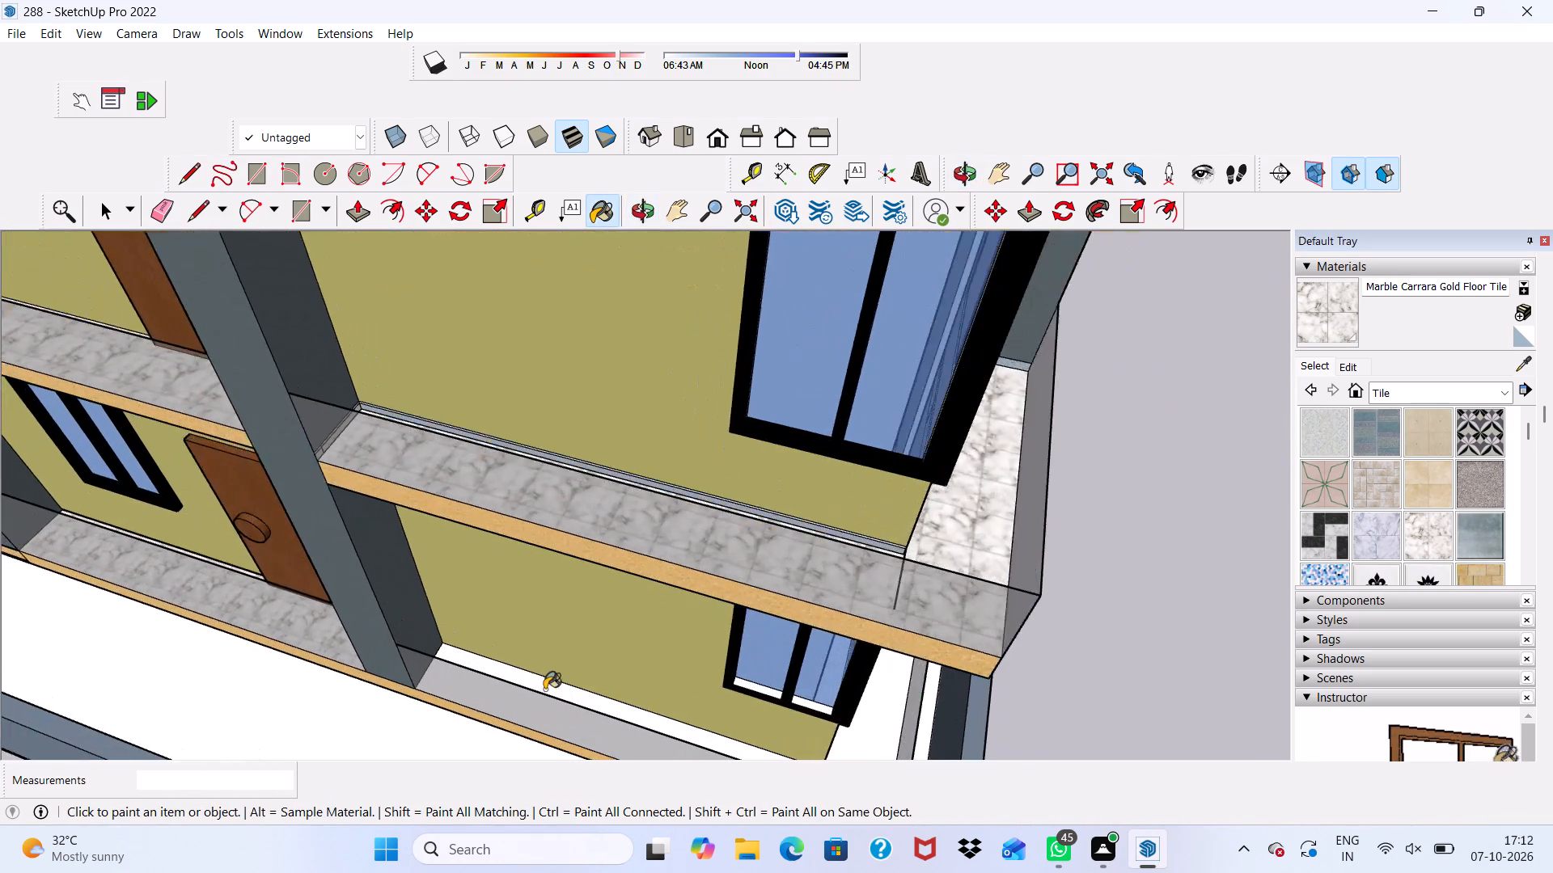
{"action": "scroll", "coordinate": [544, 690], "scroll_direction": "up", "scroll_amount": 1}
{"action": "left_click", "coordinate": [527, 675]}
{"action": "scroll", "coordinate": [549, 699], "scroll_direction": "down", "scroll_amount": 4}
{"action": "middle_click_drag", "start_coordinate": [742, 736], "coordinate": [730, 719]}
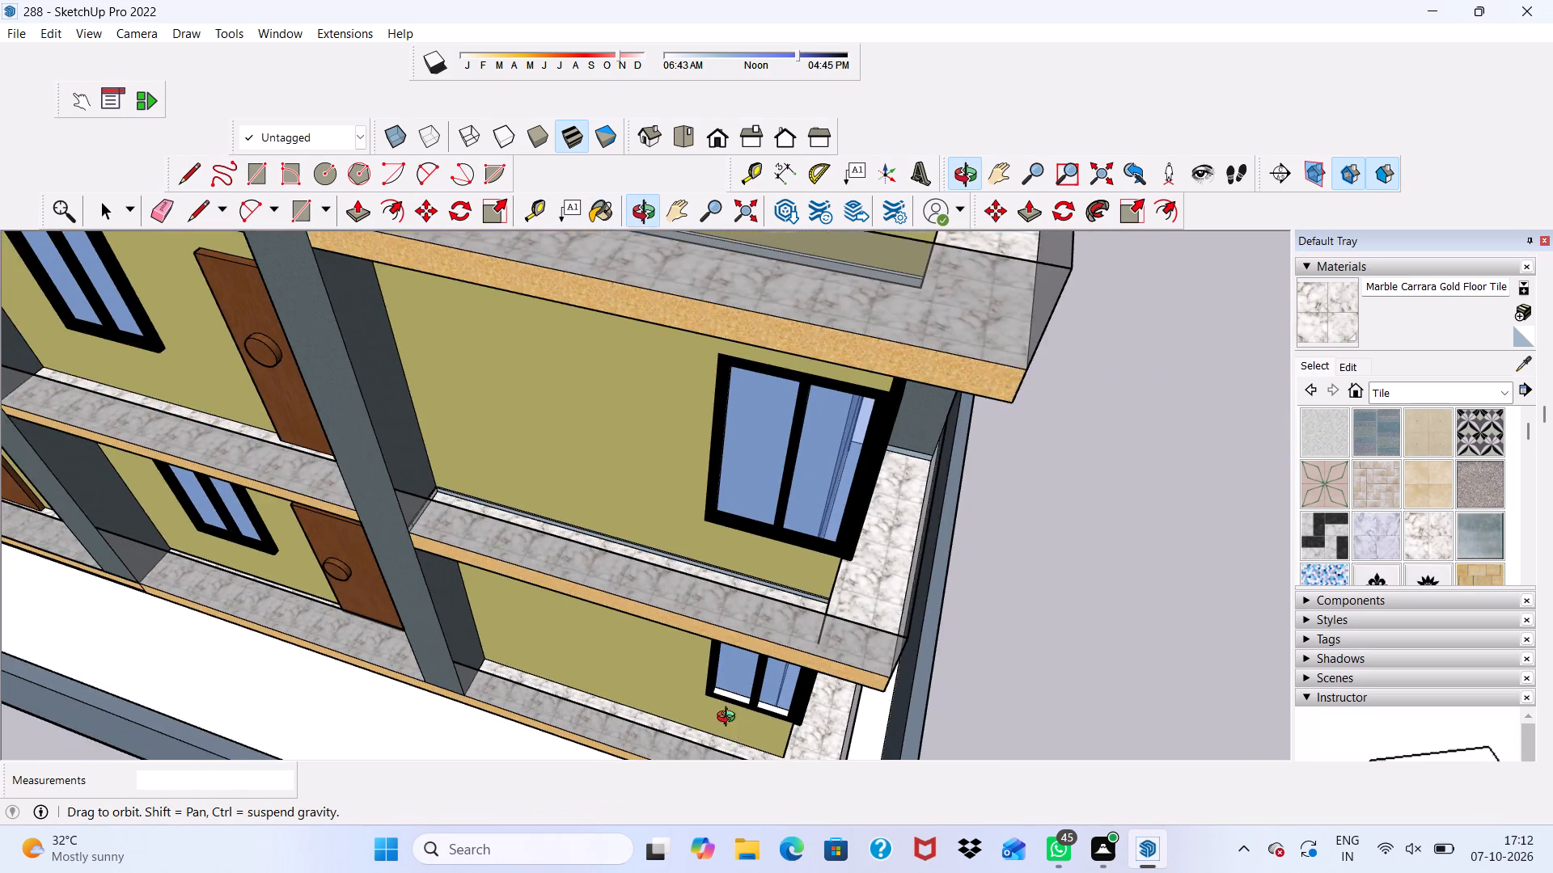
{"action": "middle_click_drag", "start_coordinate": [730, 719], "coordinate": [613, 694]}
{"action": "scroll", "coordinate": [613, 692], "scroll_direction": "up", "scroll_amount": 1}
{"action": "scroll", "coordinate": [619, 685], "scroll_direction": "down", "scroll_amount": 4}
{"action": "key", "text": "space"}
Paint the ground surface inside the compound wall, beneath the building's columns, with Granite Tile.
{"action": "scroll", "coordinate": [847, 565], "scroll_direction": "down", "scroll_amount": 8}
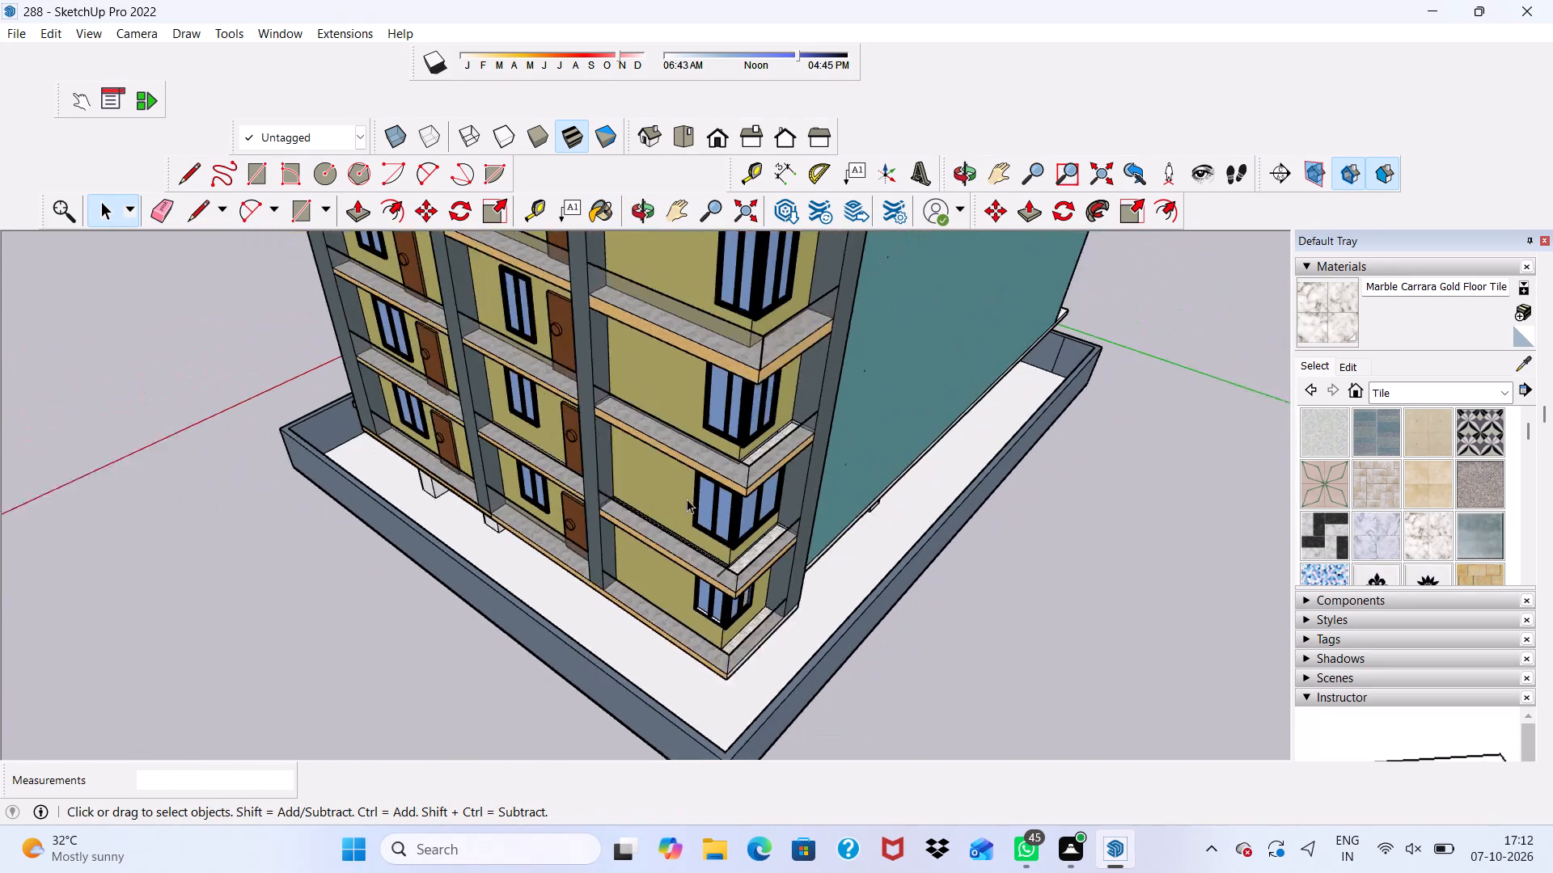
{"action": "scroll", "coordinate": [687, 499], "scroll_direction": "down", "scroll_amount": 5}
{"action": "middle_click_drag", "start_coordinate": [684, 499], "coordinate": [366, 427]}
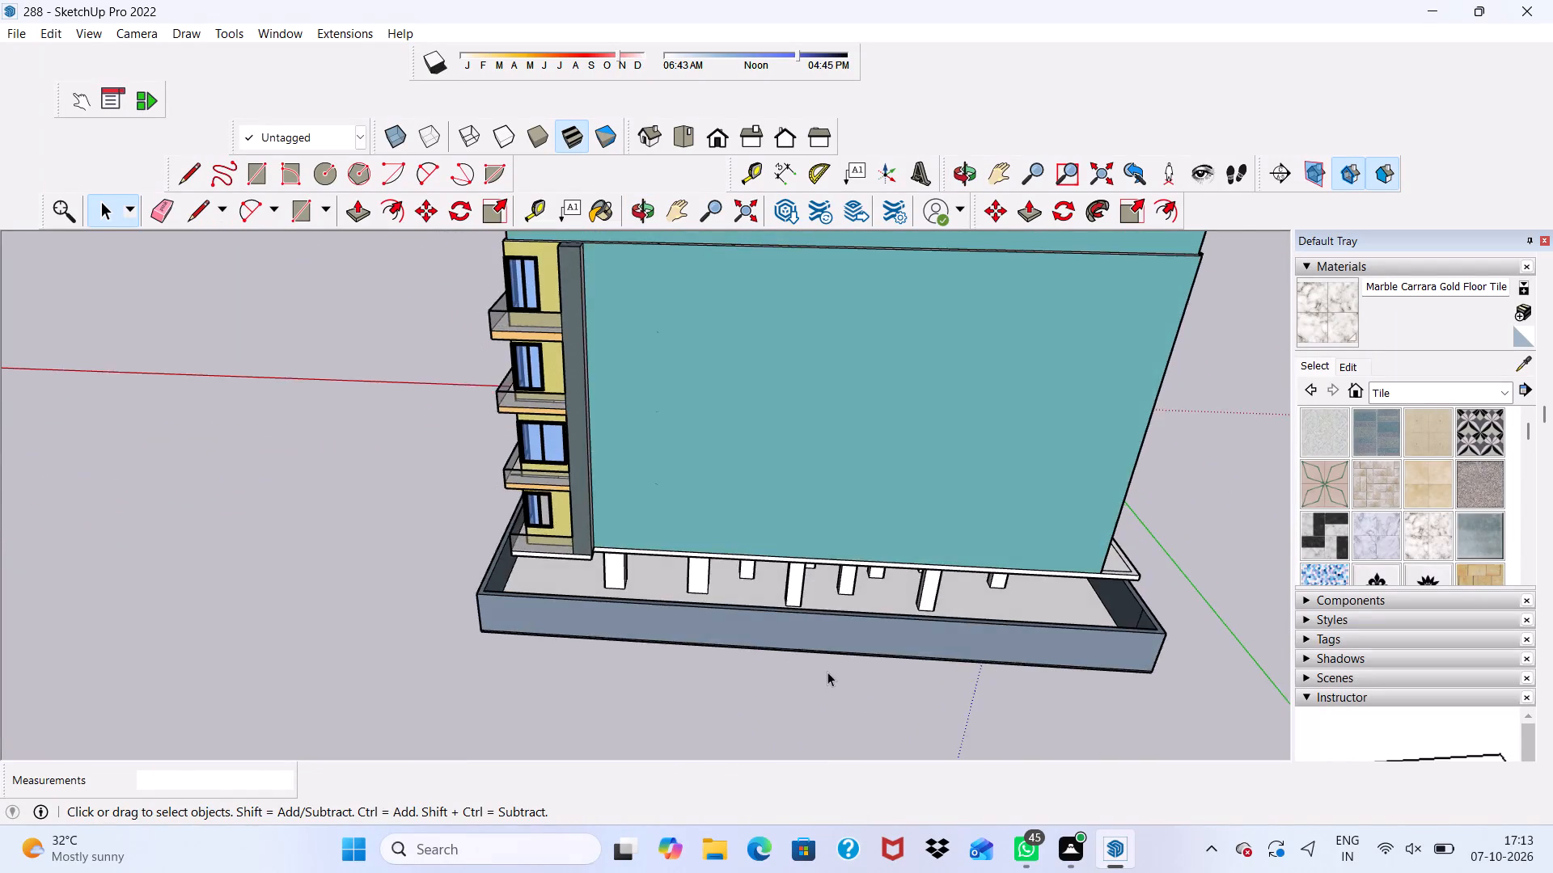
{"action": "scroll", "coordinate": [827, 673], "scroll_direction": "up", "scroll_amount": 8}
{"action": "middle_click_drag", "start_coordinate": [838, 547], "coordinate": [844, 595]}
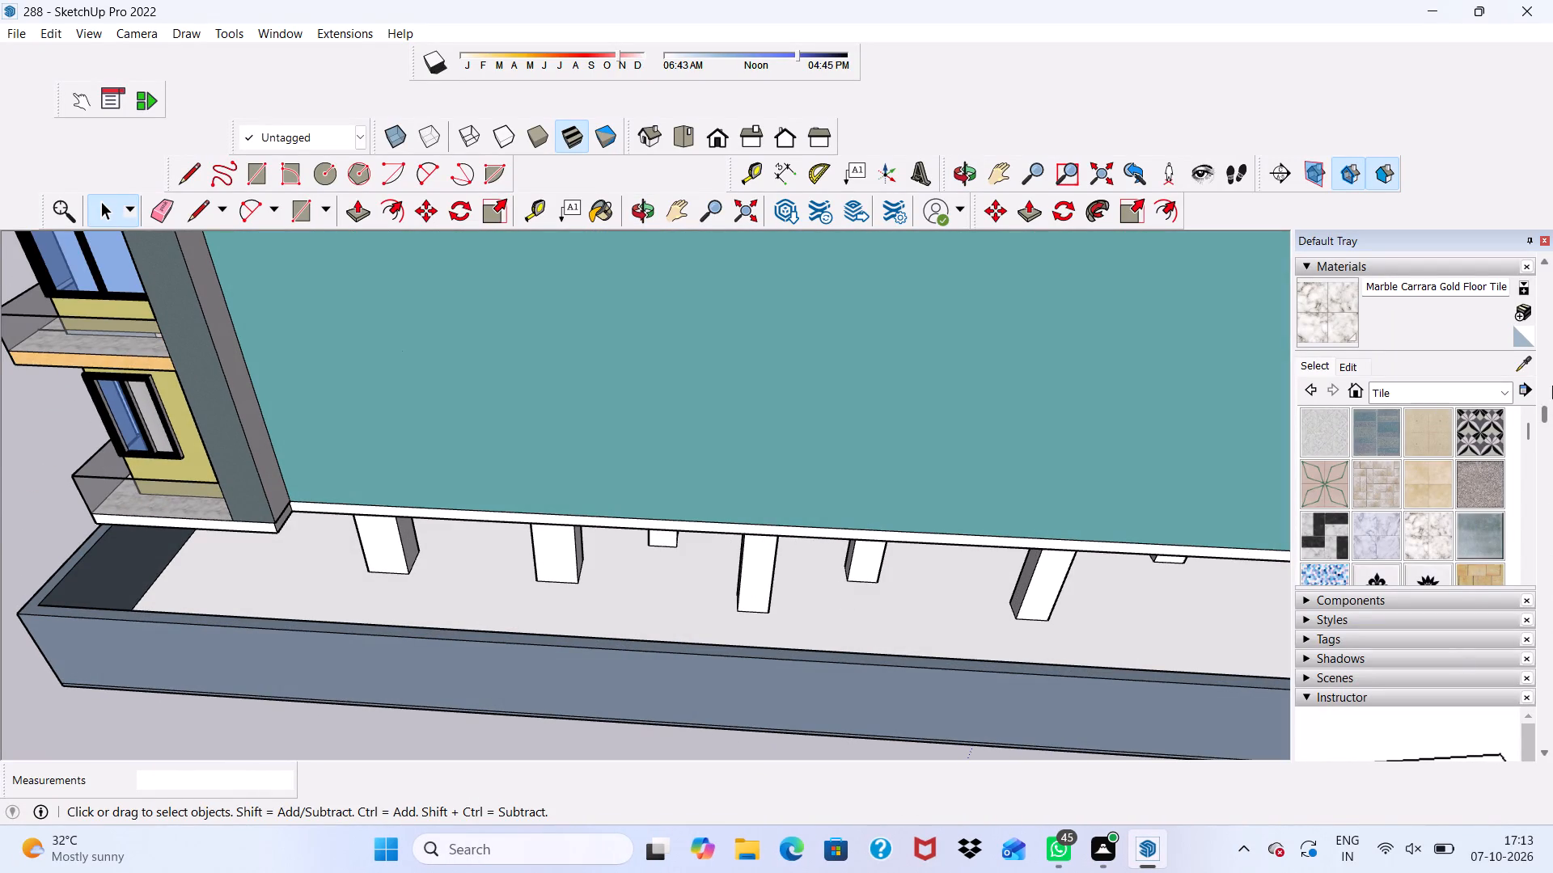
{"action": "left_click", "coordinate": [1468, 490]}
{"action": "scroll", "coordinate": [980, 711], "scroll_direction": "up", "scroll_amount": 4}
{"action": "left_click", "coordinate": [816, 597]}
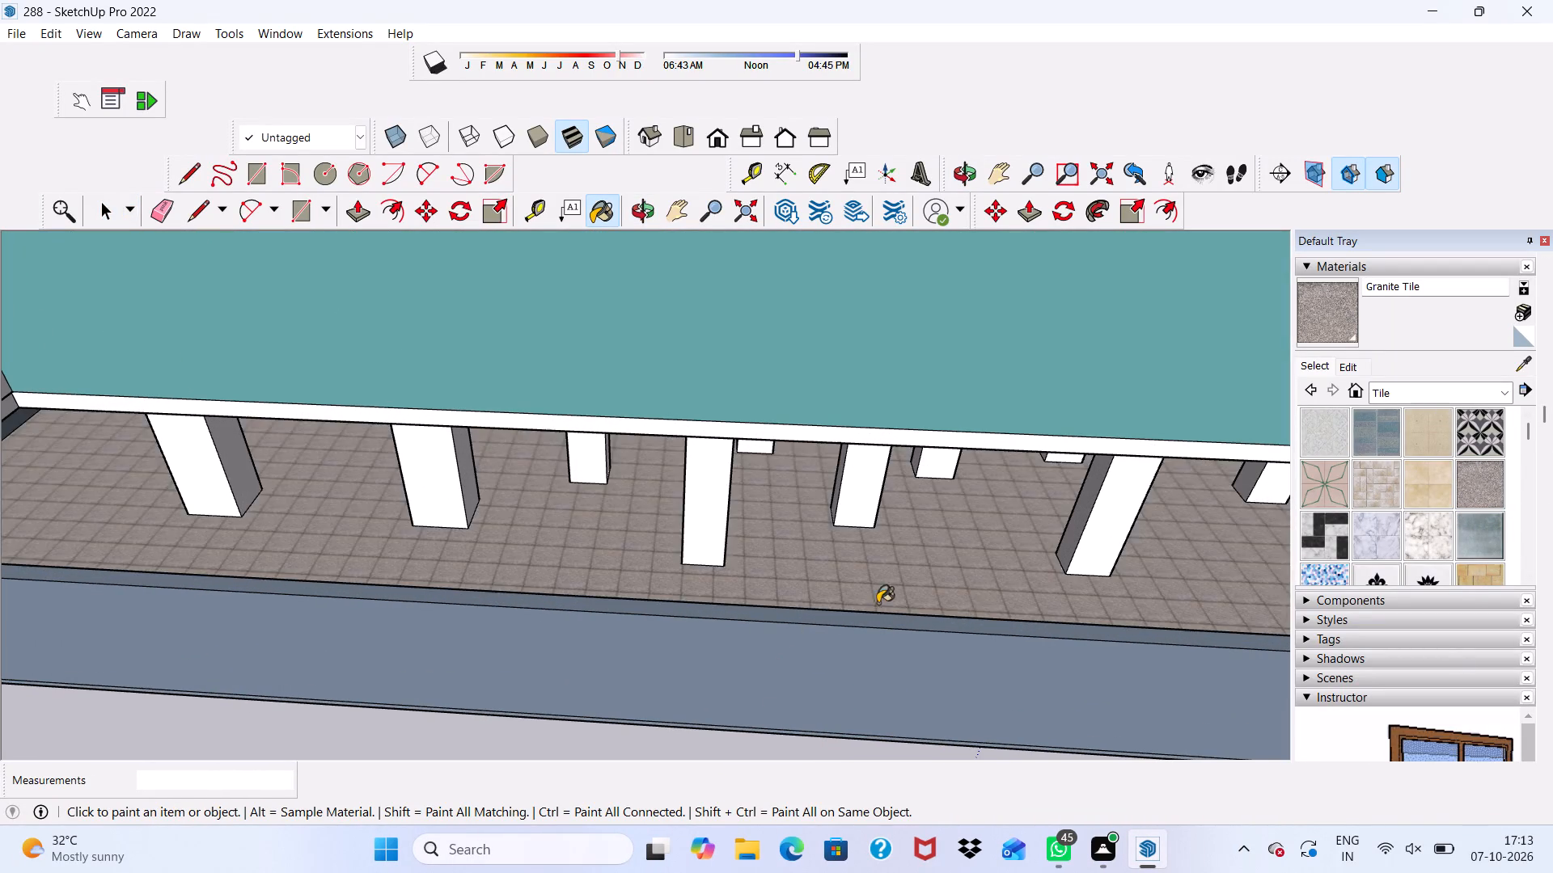
Examine the tiled ground, columns, gate and facades from the blank teal side around to the front.
{"action": "scroll", "coordinate": [971, 622], "scroll_direction": "down", "scroll_amount": 11}
{"action": "middle_click_drag", "start_coordinate": [646, 747], "coordinate": [726, 592]}
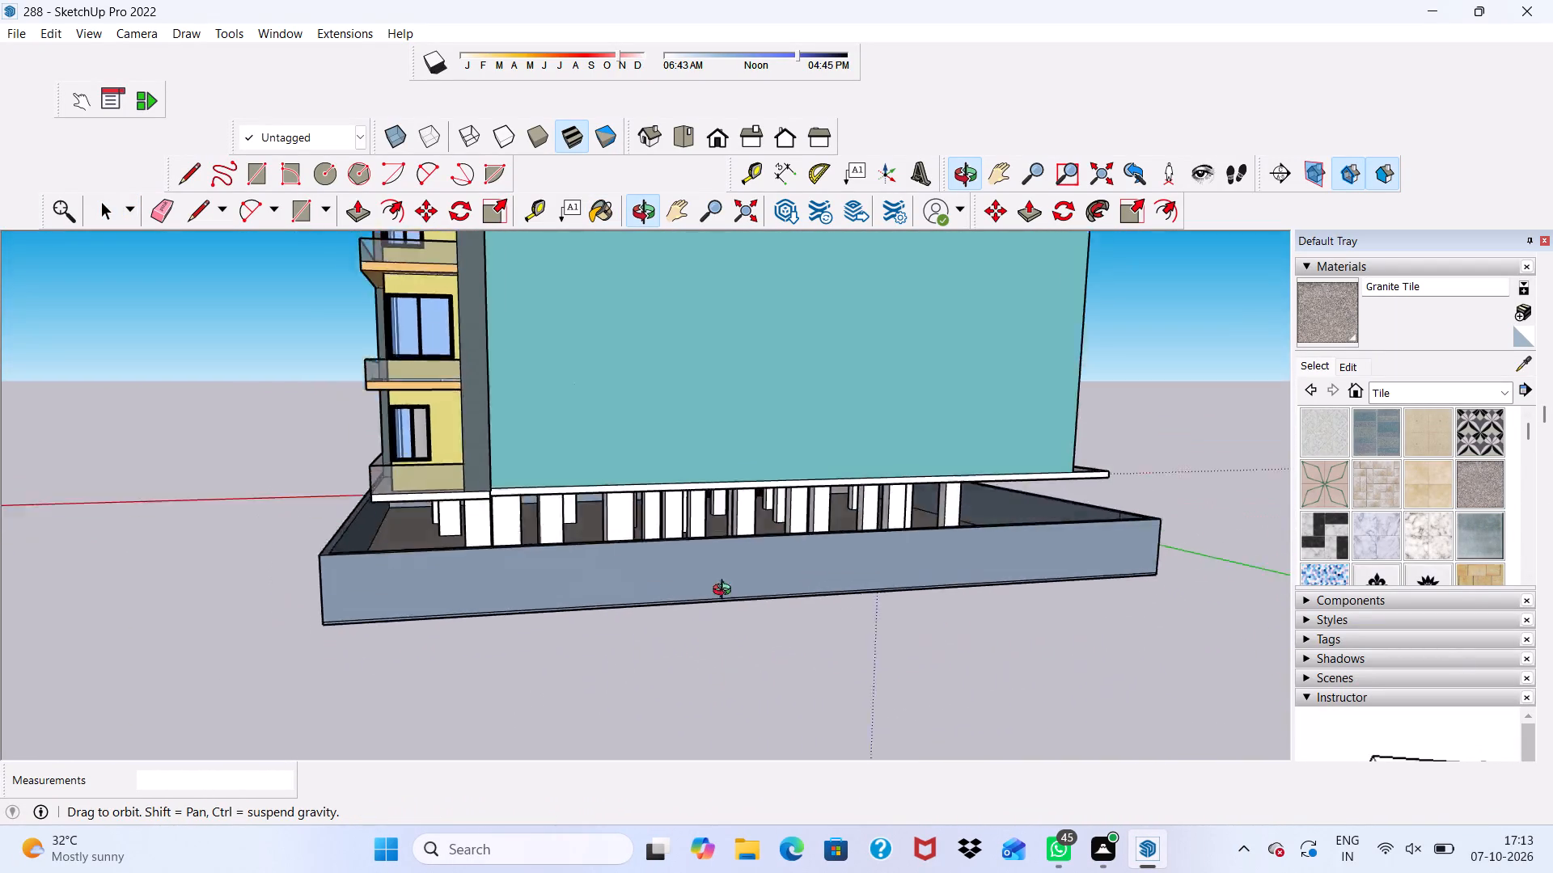
{"action": "middle_click_drag", "start_coordinate": [726, 592], "coordinate": [250, 574]}
{"action": "key", "text": "space"}
{"action": "scroll", "coordinate": [1125, 688], "scroll_direction": "up", "scroll_amount": 1}
{"action": "scroll", "coordinate": [1125, 688], "scroll_direction": "down", "scroll_amount": 2}
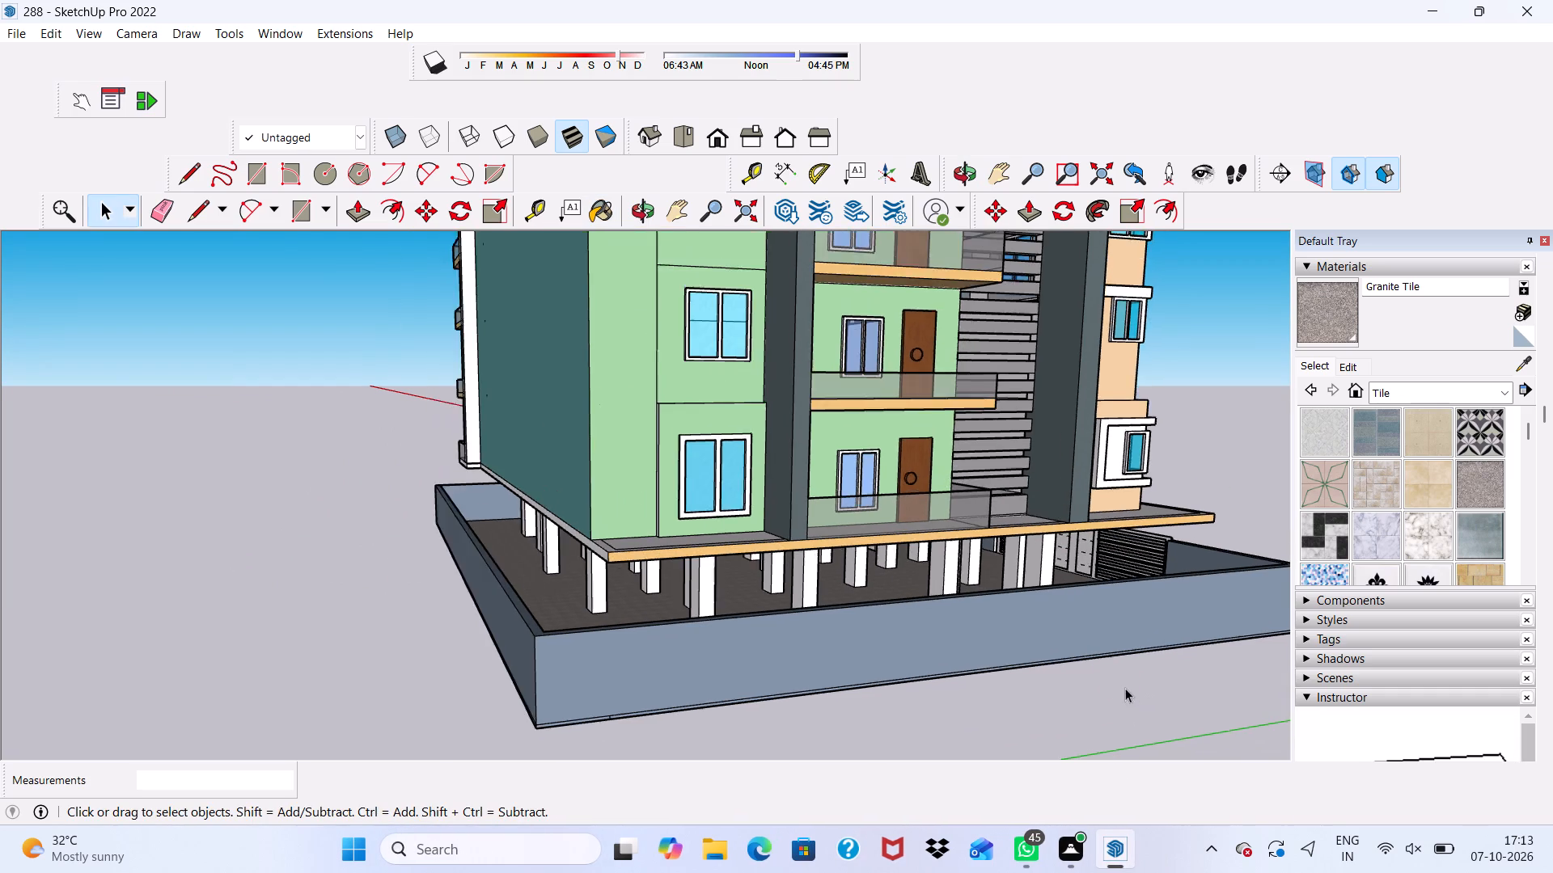
{"action": "middle_click_drag", "start_coordinate": [1125, 688], "coordinate": [628, 677]}
{"action": "scroll", "coordinate": [624, 674], "scroll_direction": "up", "scroll_amount": 1}
{"action": "scroll", "coordinate": [861, 731], "scroll_direction": "down", "scroll_amount": 3}
{"action": "middle_click_drag", "start_coordinate": [980, 691], "coordinate": [846, 688]}
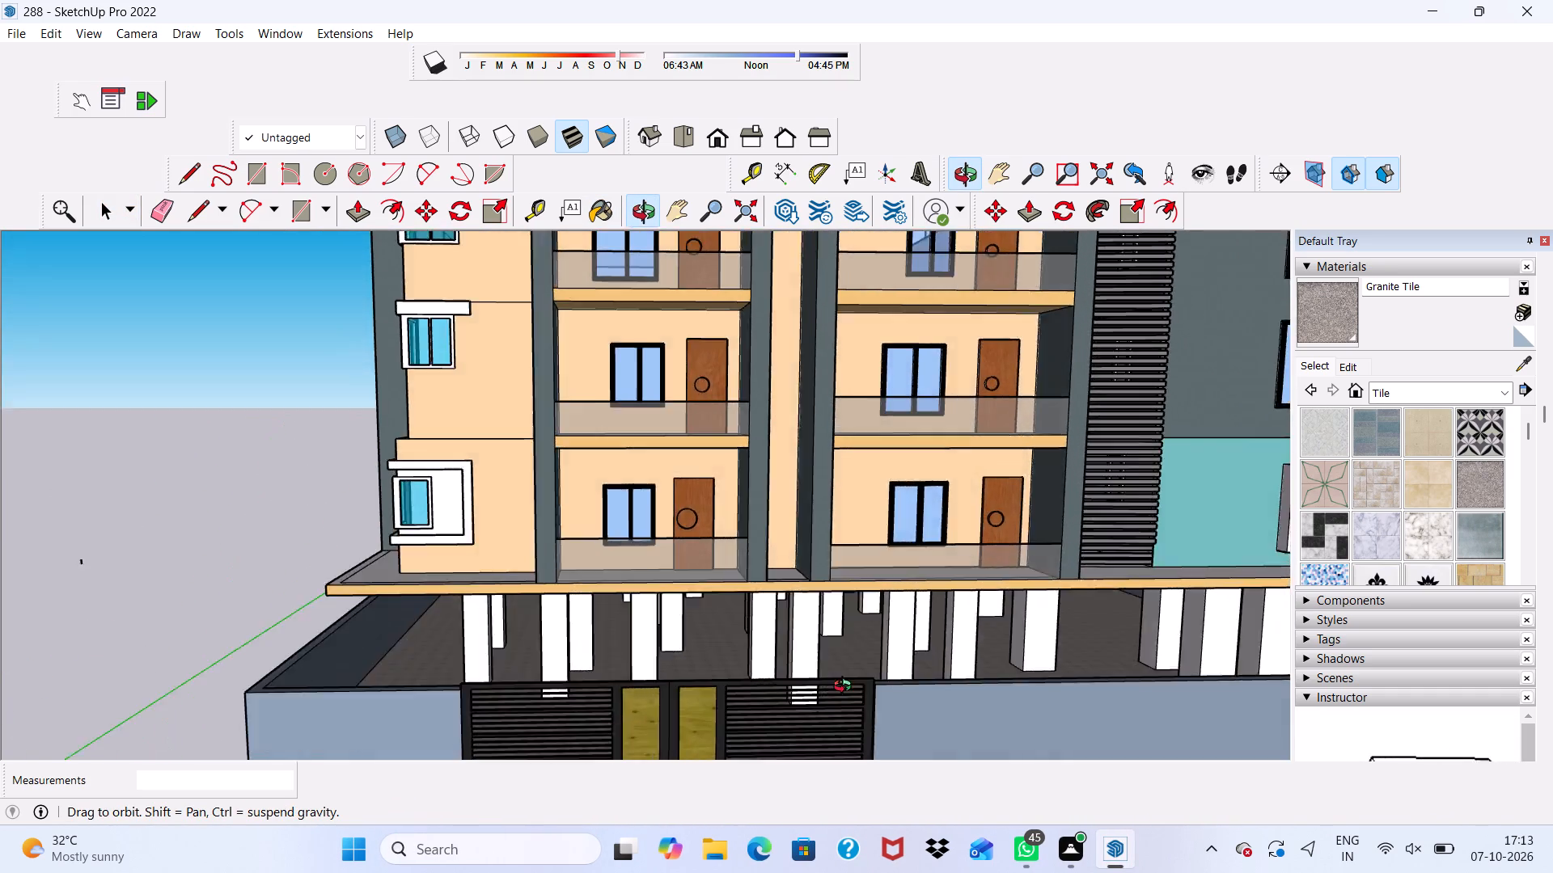
{"action": "middle_click_drag", "start_coordinate": [846, 688], "coordinate": [823, 664]}
{"action": "scroll", "coordinate": [844, 726], "scroll_direction": "down", "scroll_amount": 7}
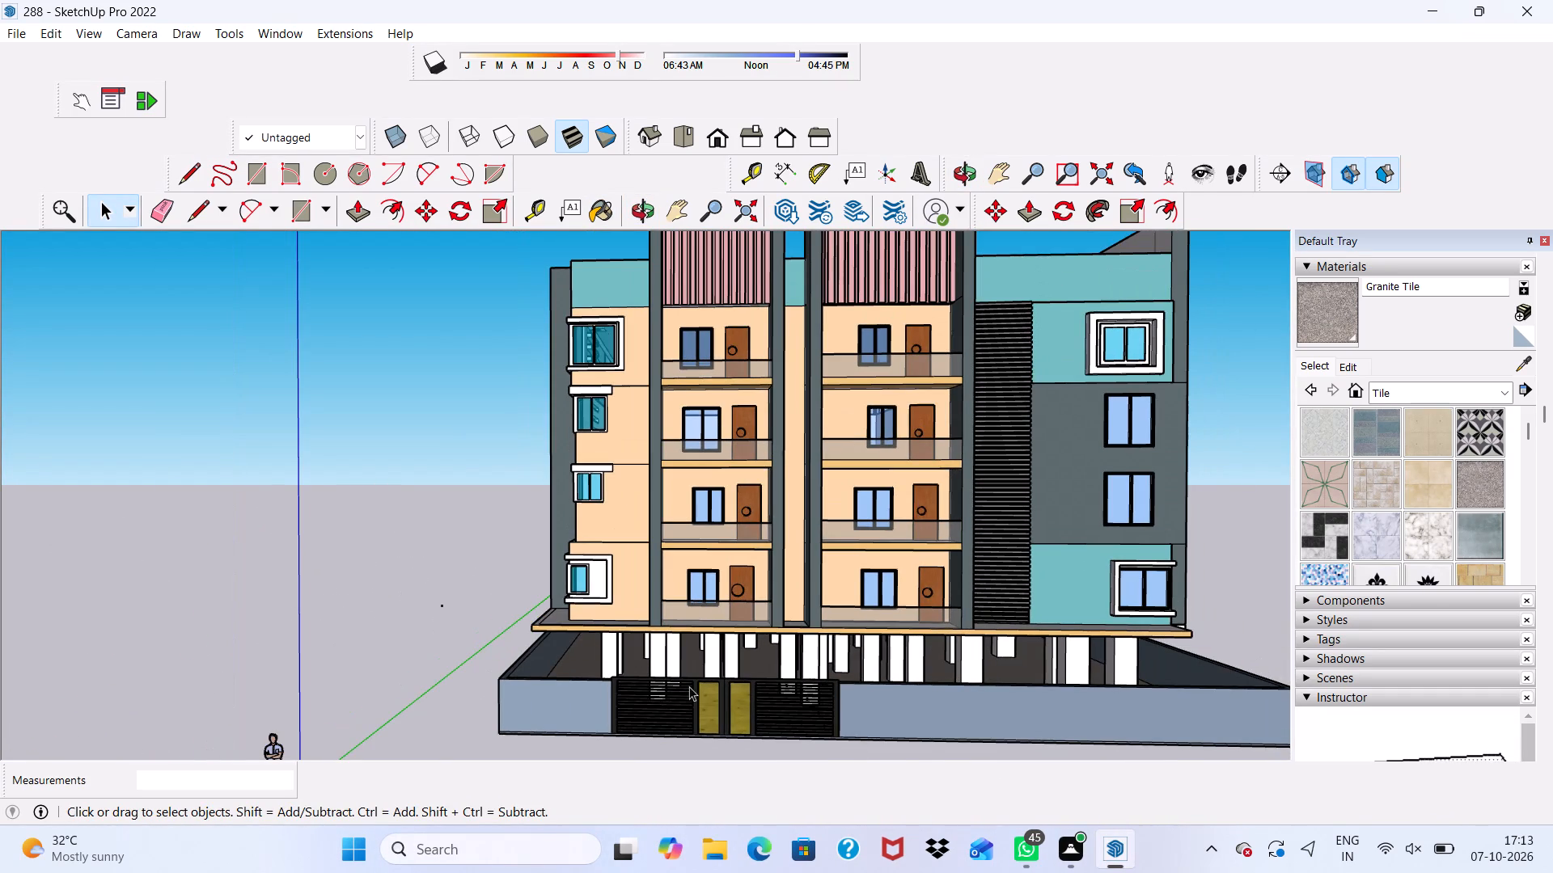